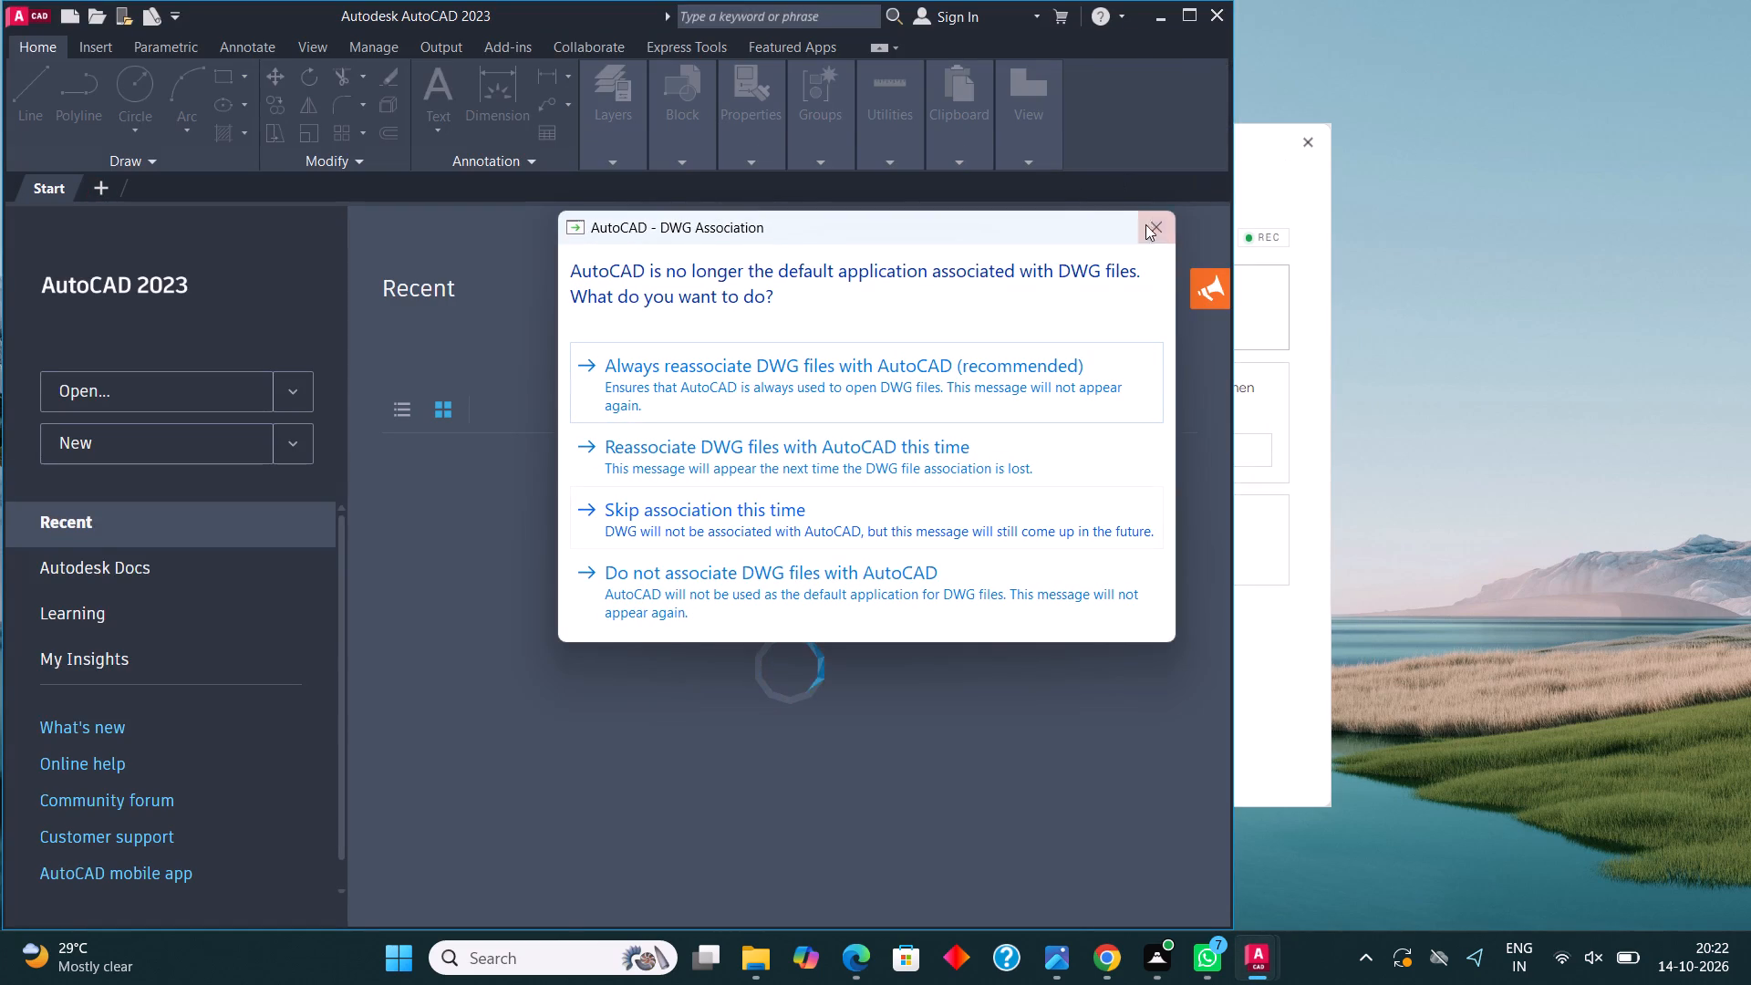
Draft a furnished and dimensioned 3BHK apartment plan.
Dismiss the DWG association prompt and start a new blank drawing in the maximized window.
left_click(1157, 230)
left_click(1190, 6)
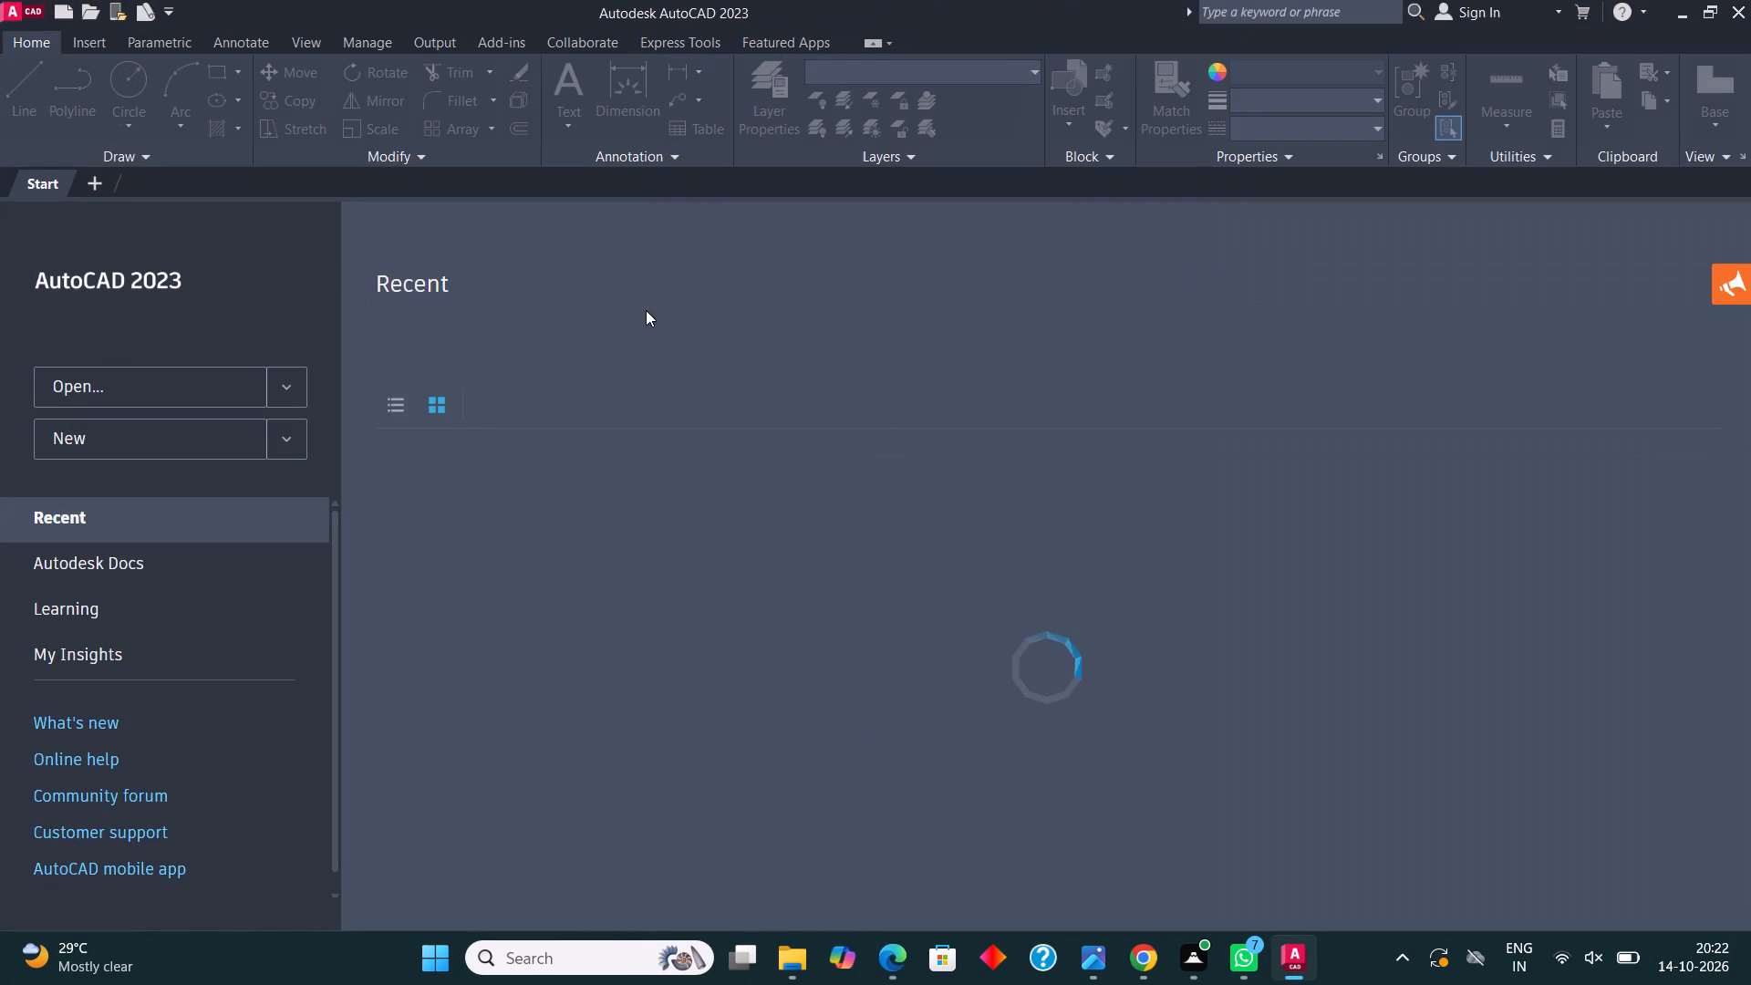
left_click(155, 441)
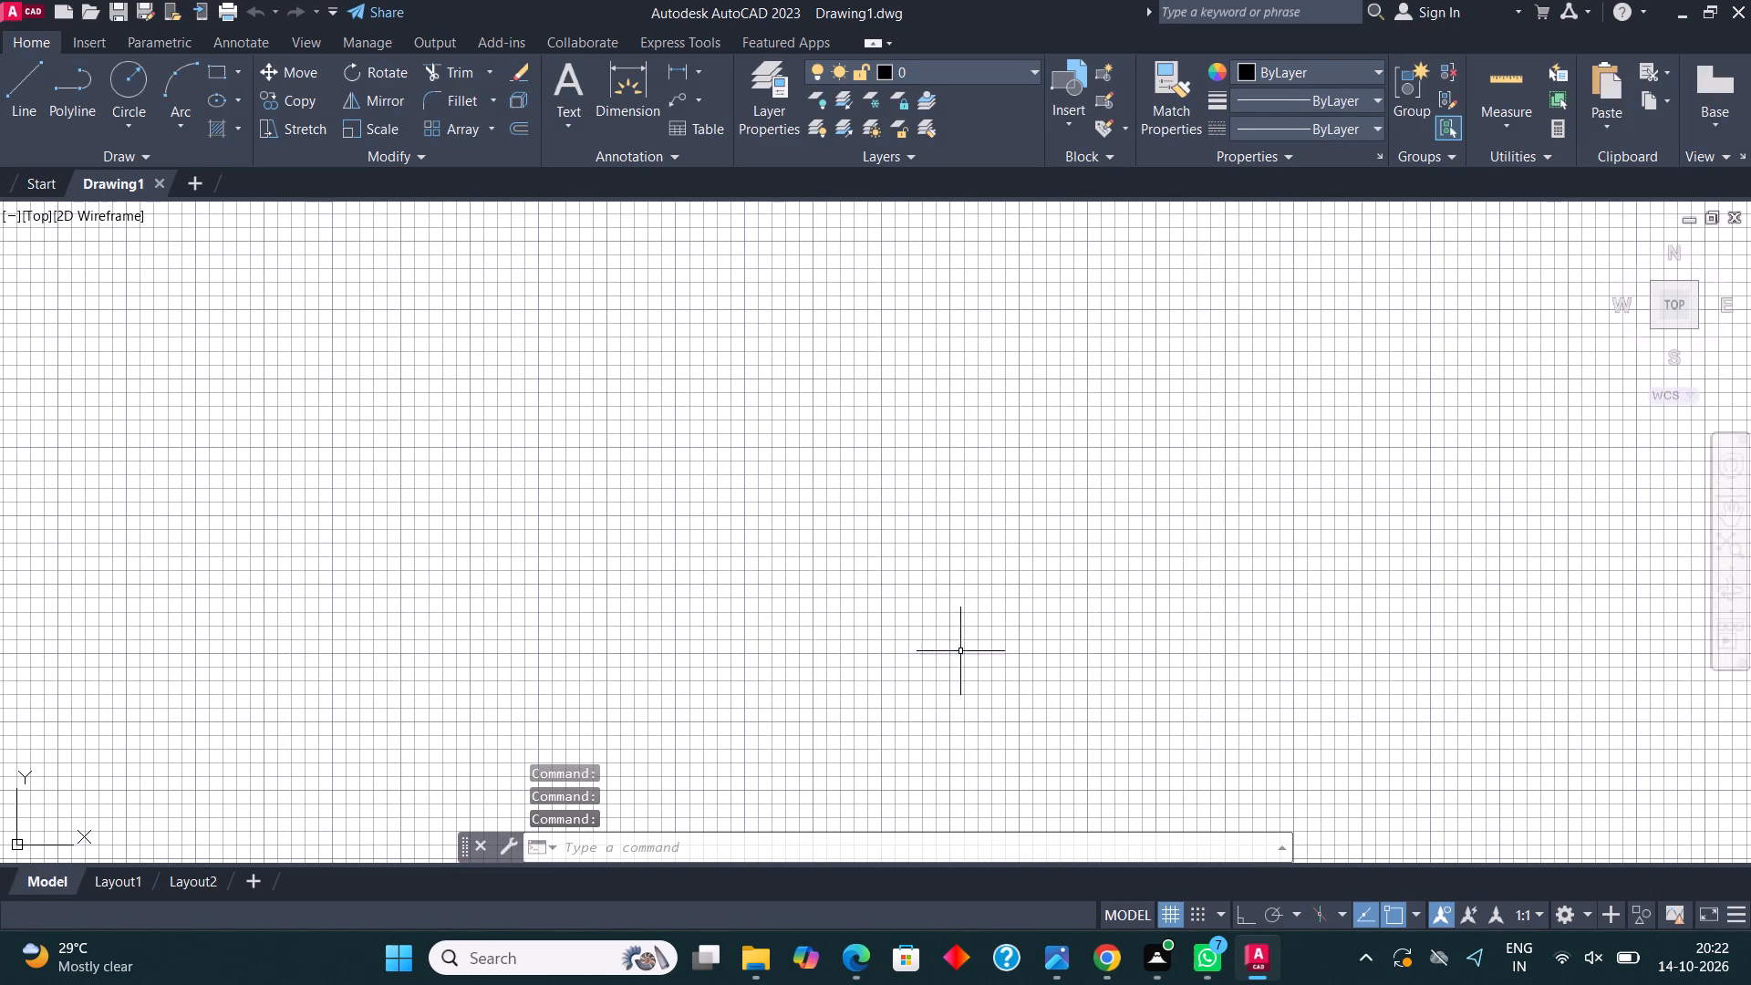
Turn off the grid display in the new drawing using the GRID command's OFF option.
type("GR")
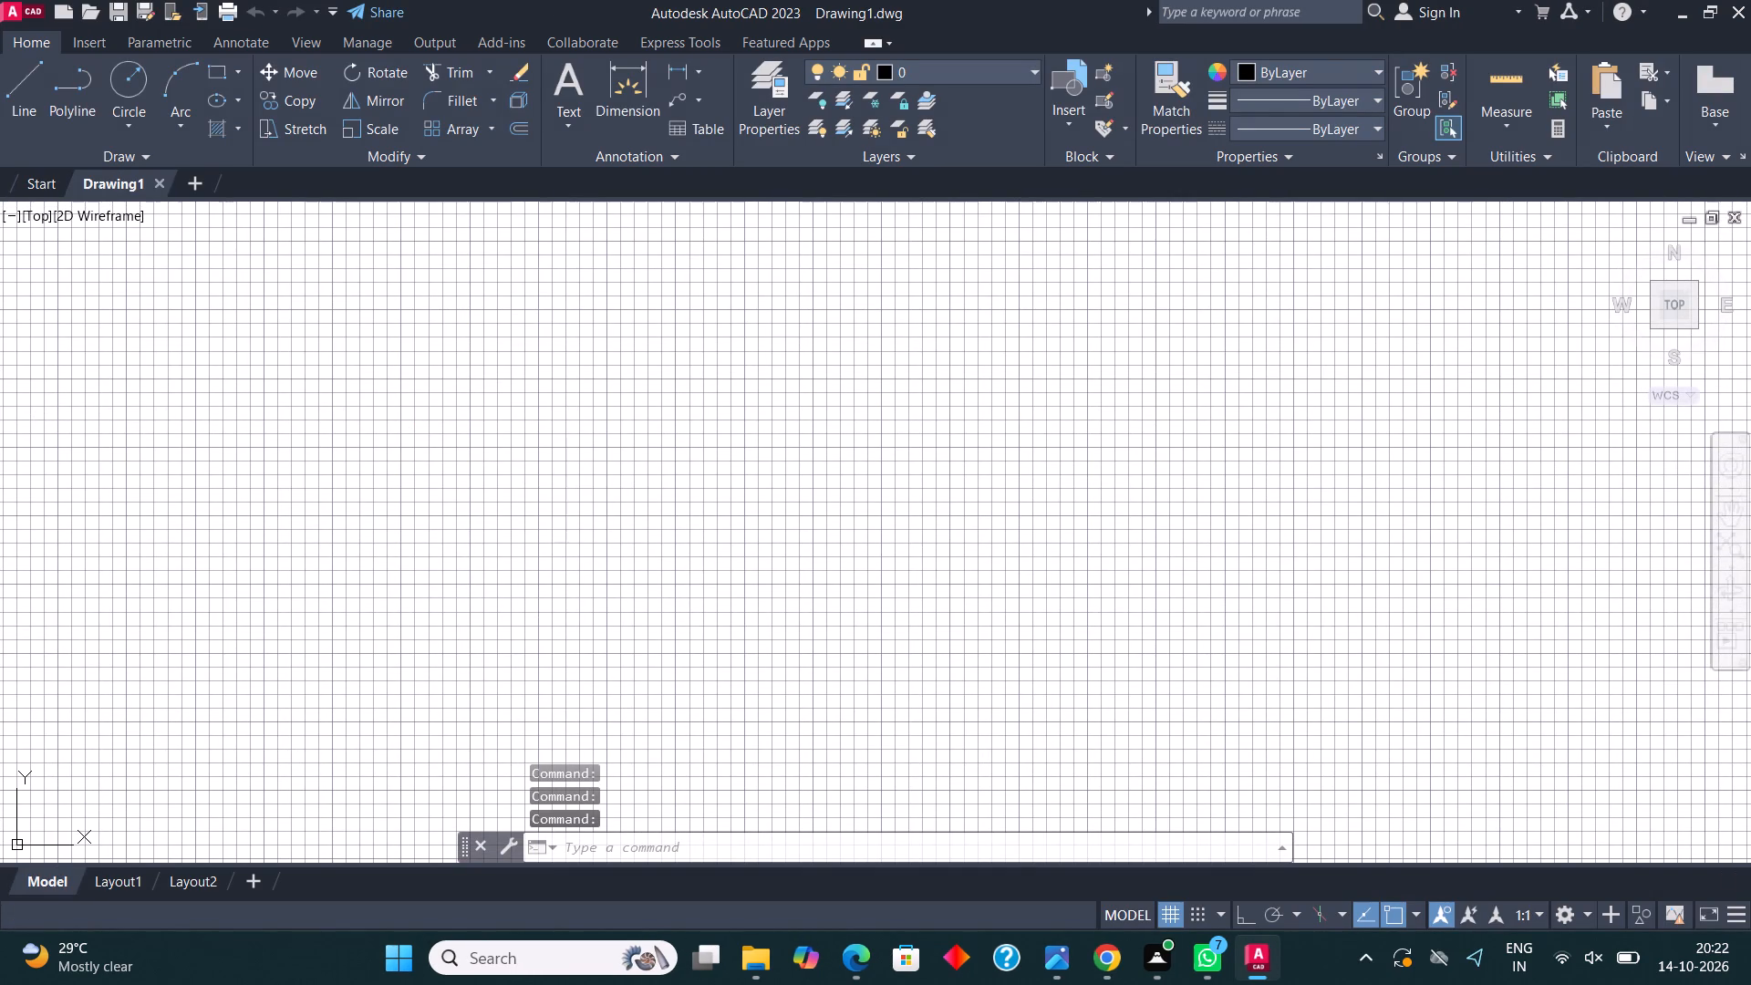
left_click(622, 628)
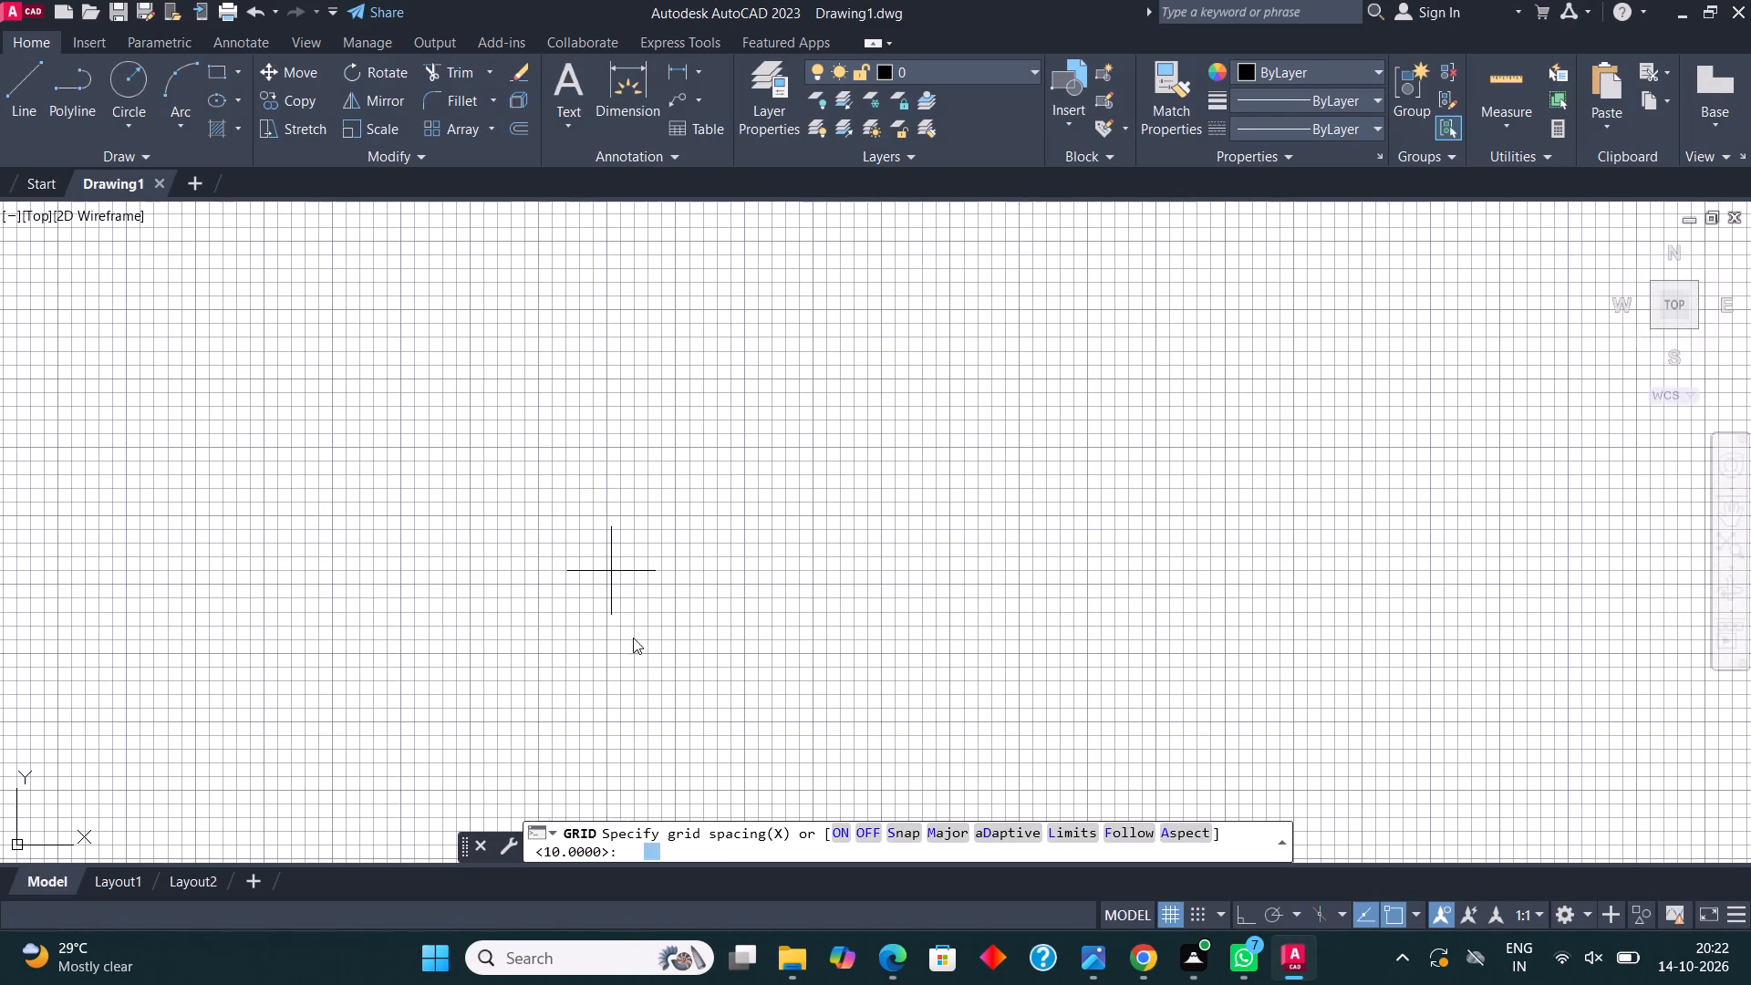
left_click(869, 826)
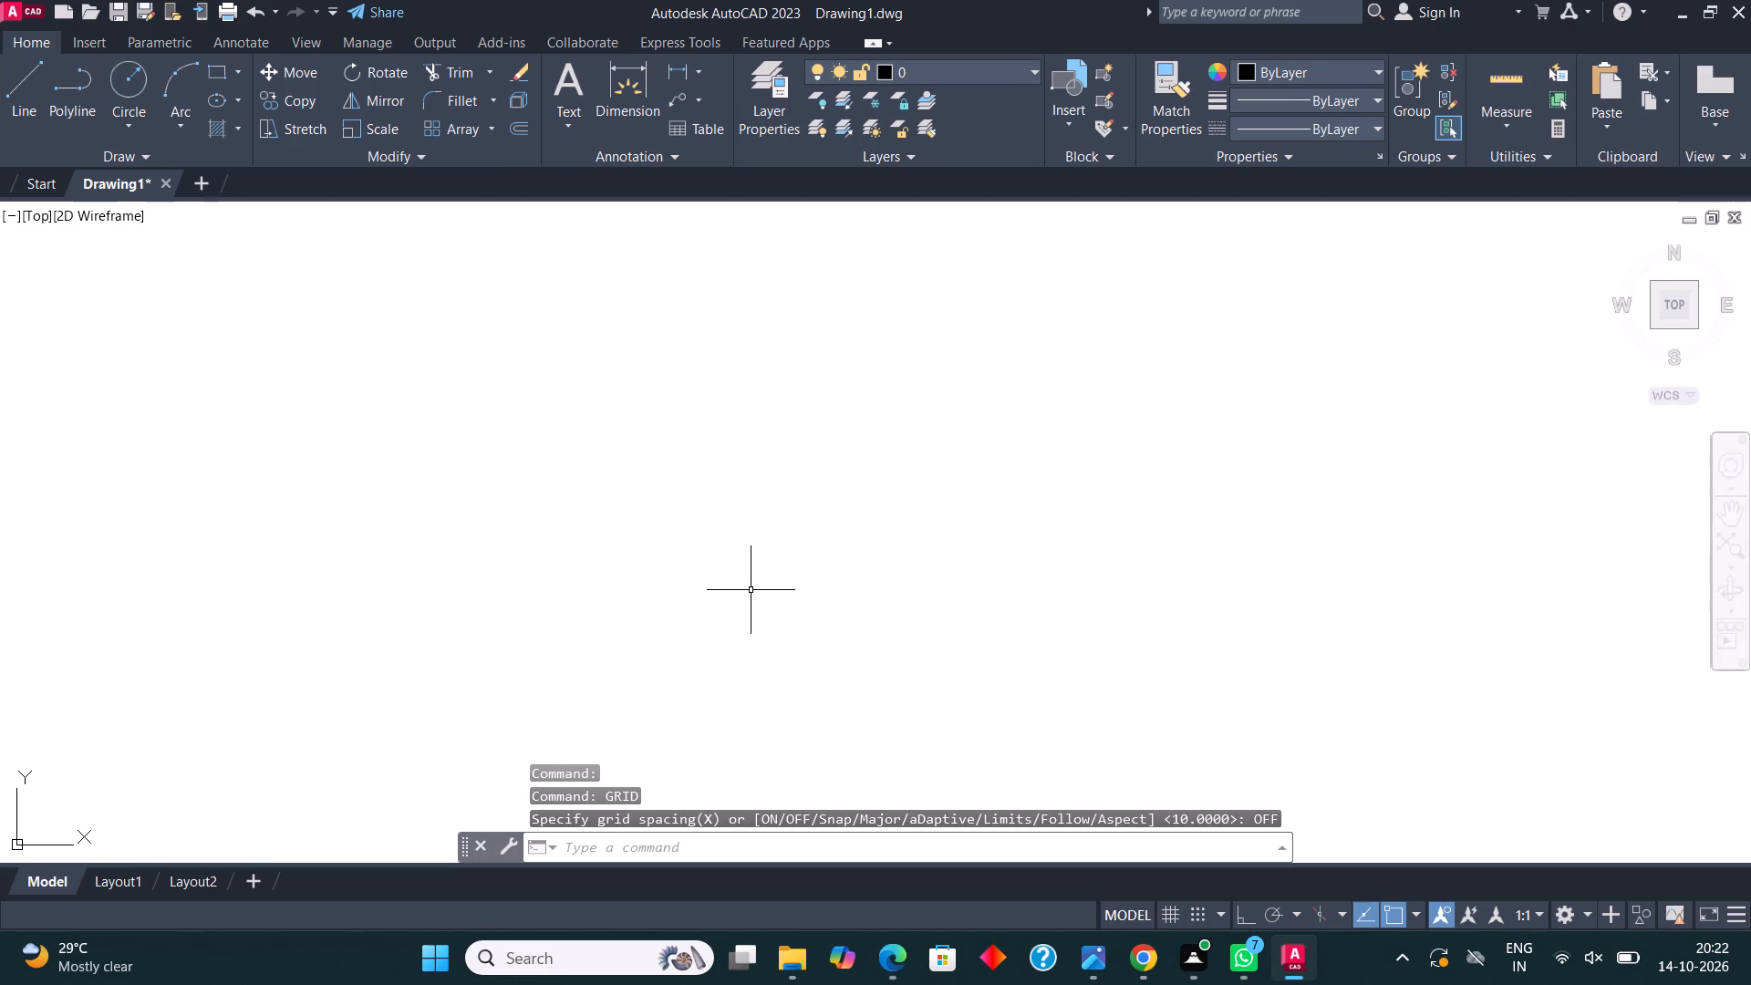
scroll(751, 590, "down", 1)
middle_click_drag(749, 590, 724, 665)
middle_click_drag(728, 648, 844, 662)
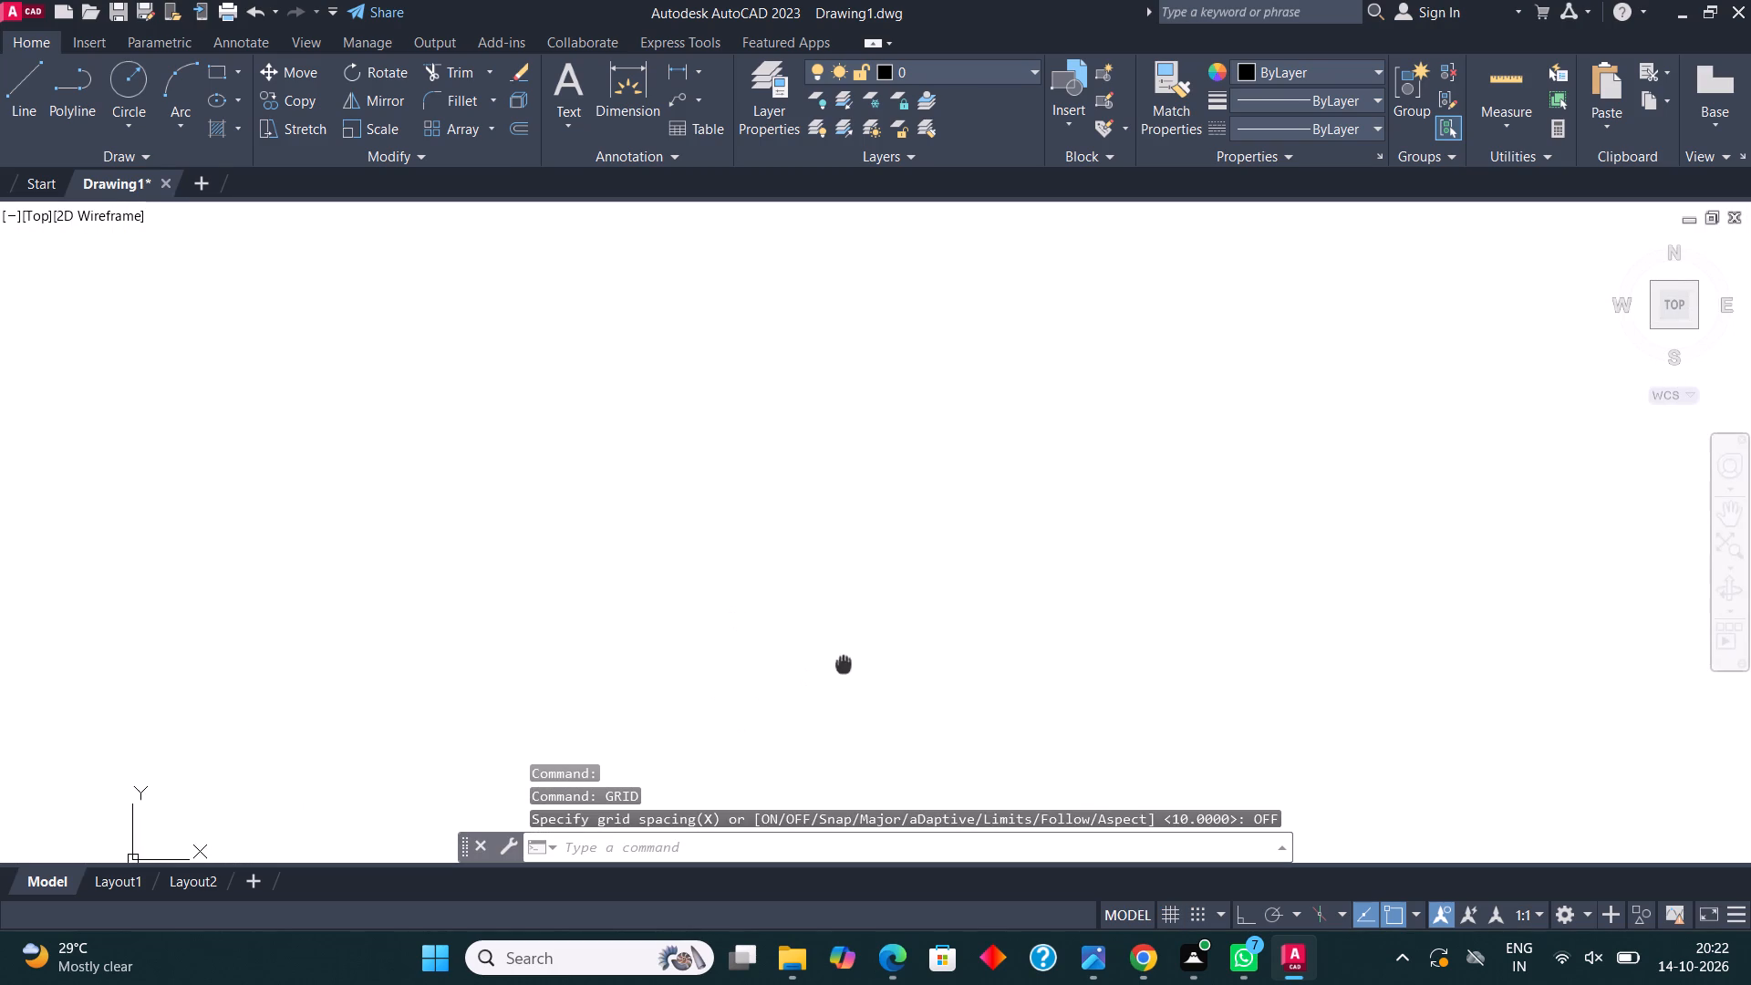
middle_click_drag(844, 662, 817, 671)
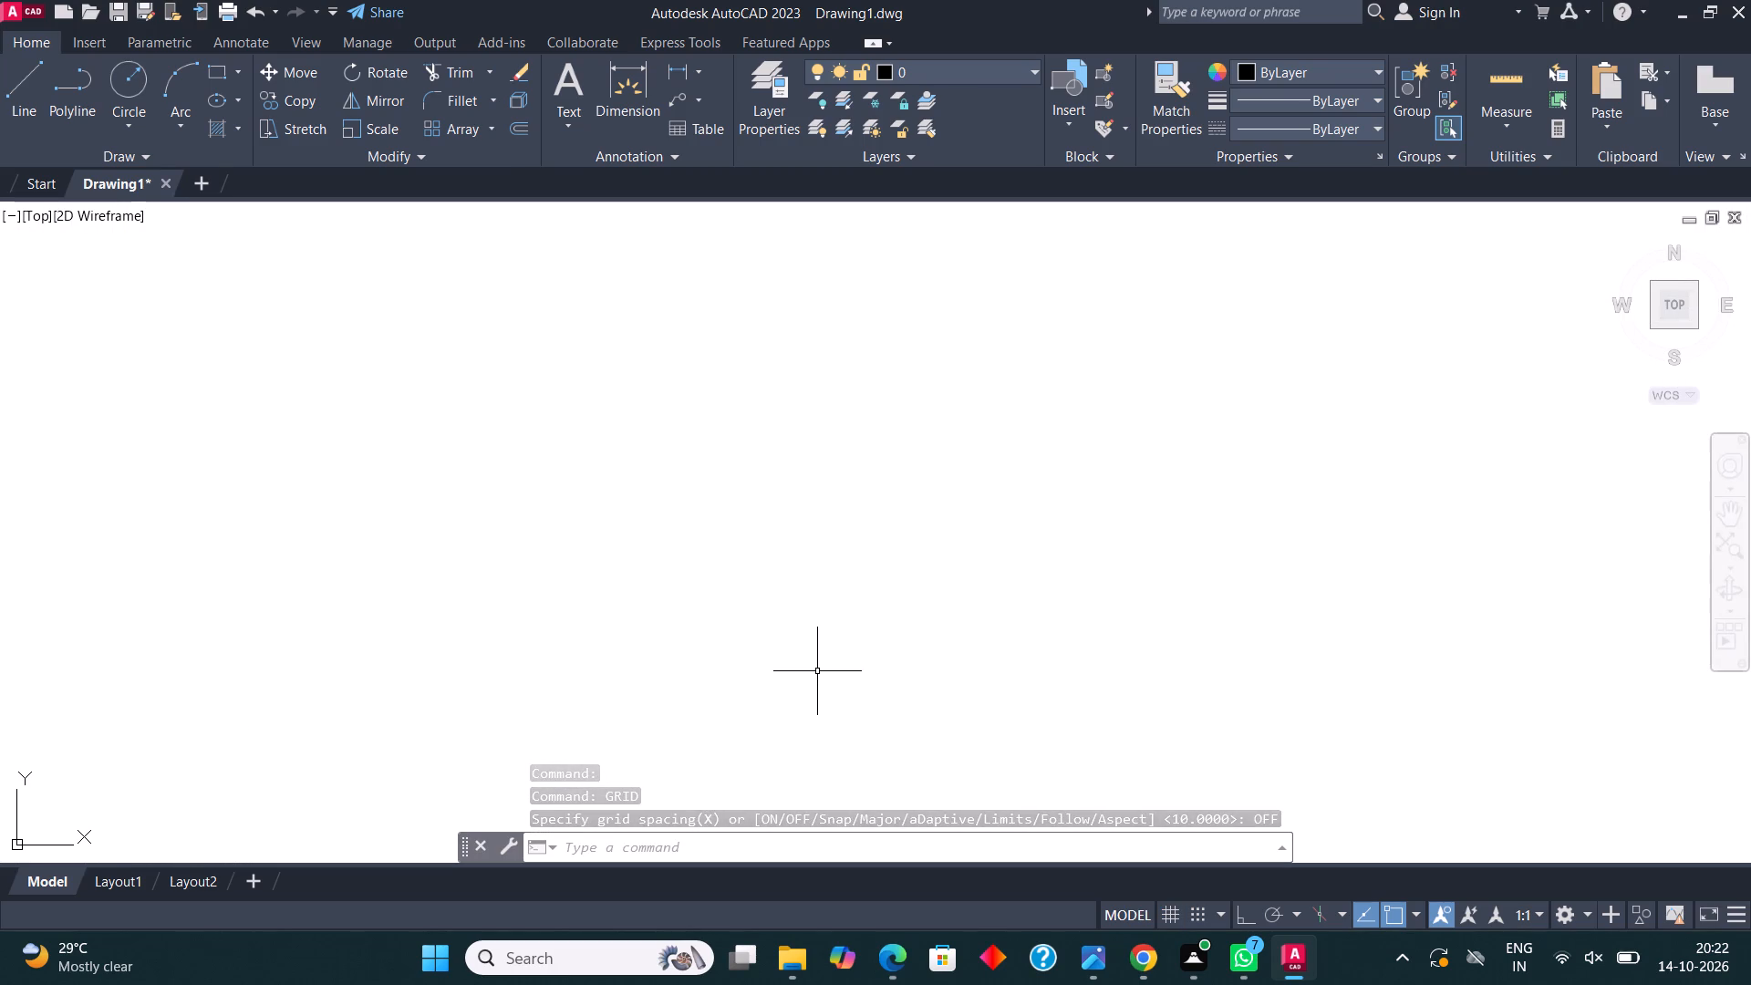
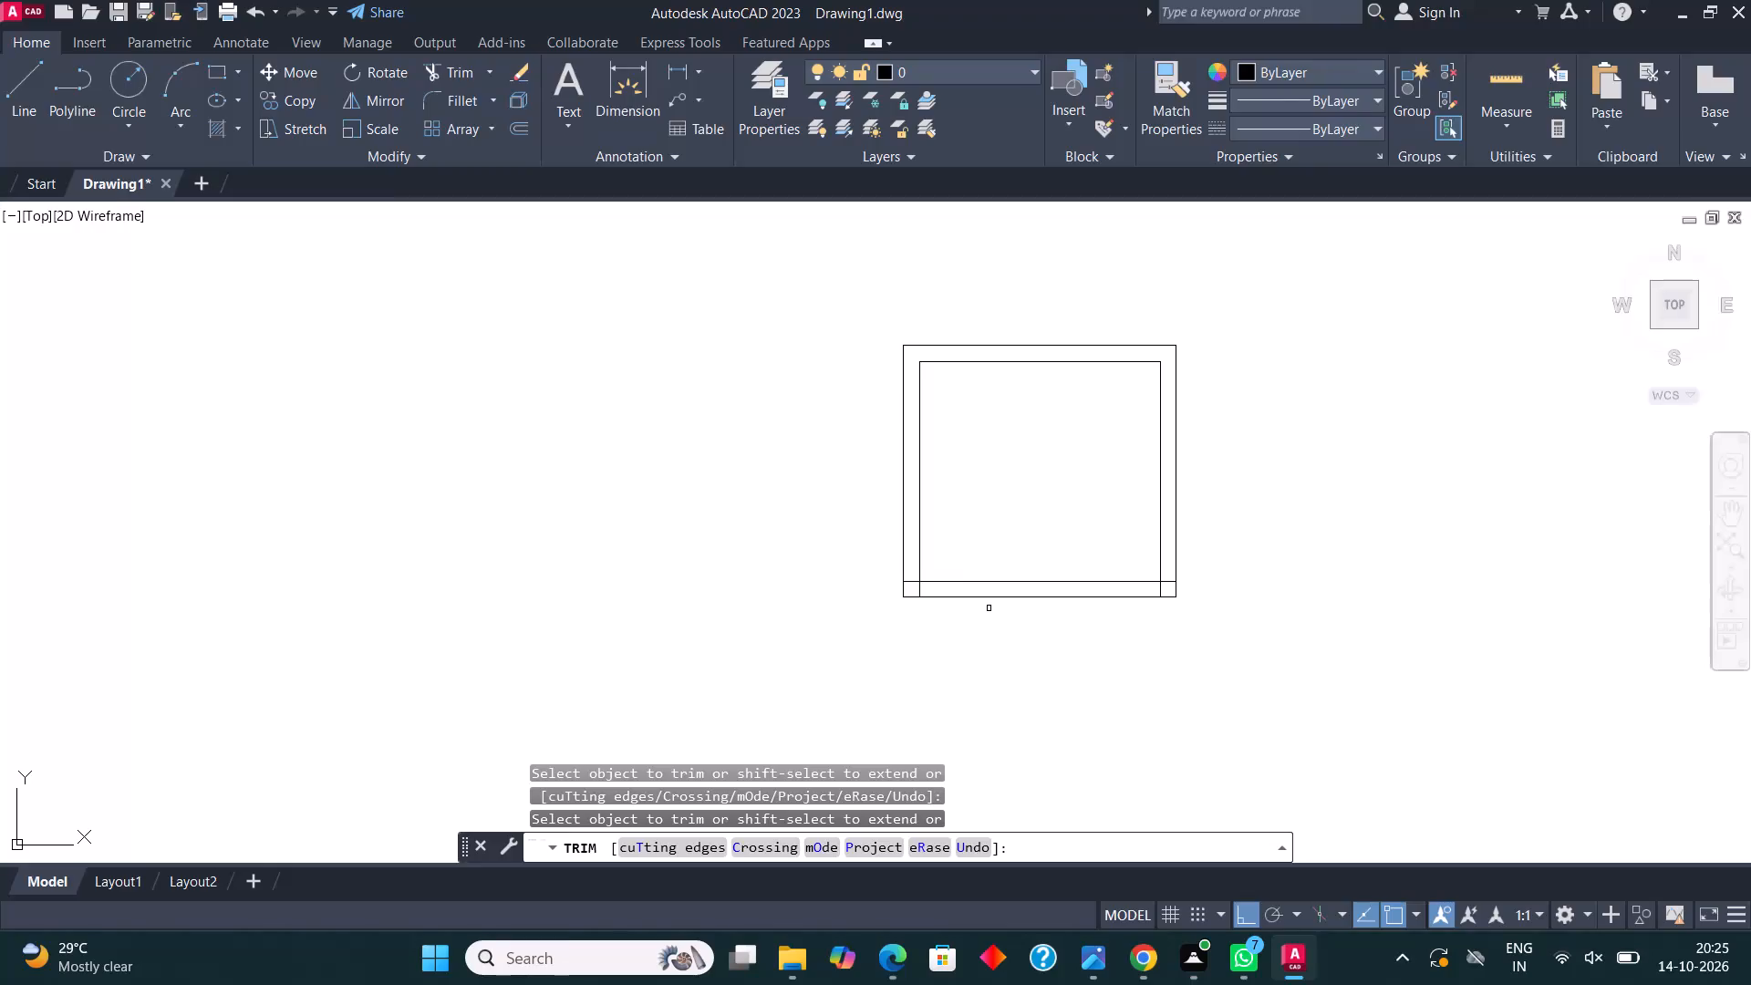
Trim the overlapping wall line ends at both lower corners of the double-line room.
left_click(920, 594)
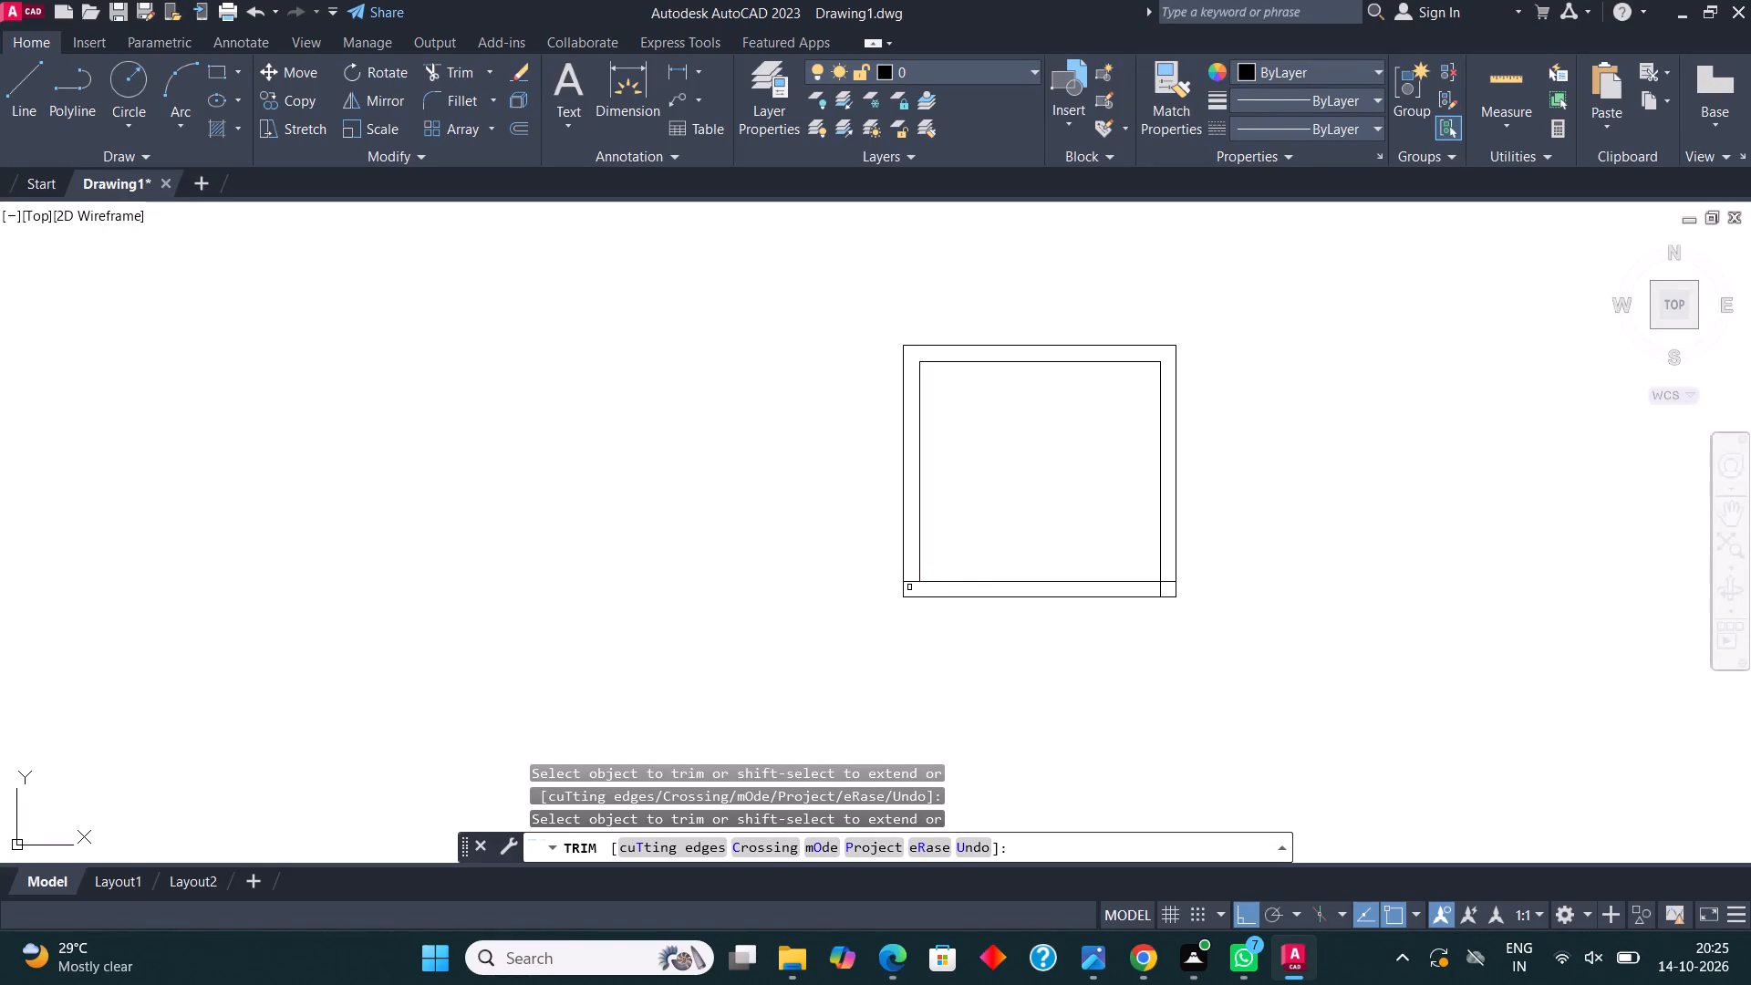
left_click(912, 577)
left_click(915, 586)
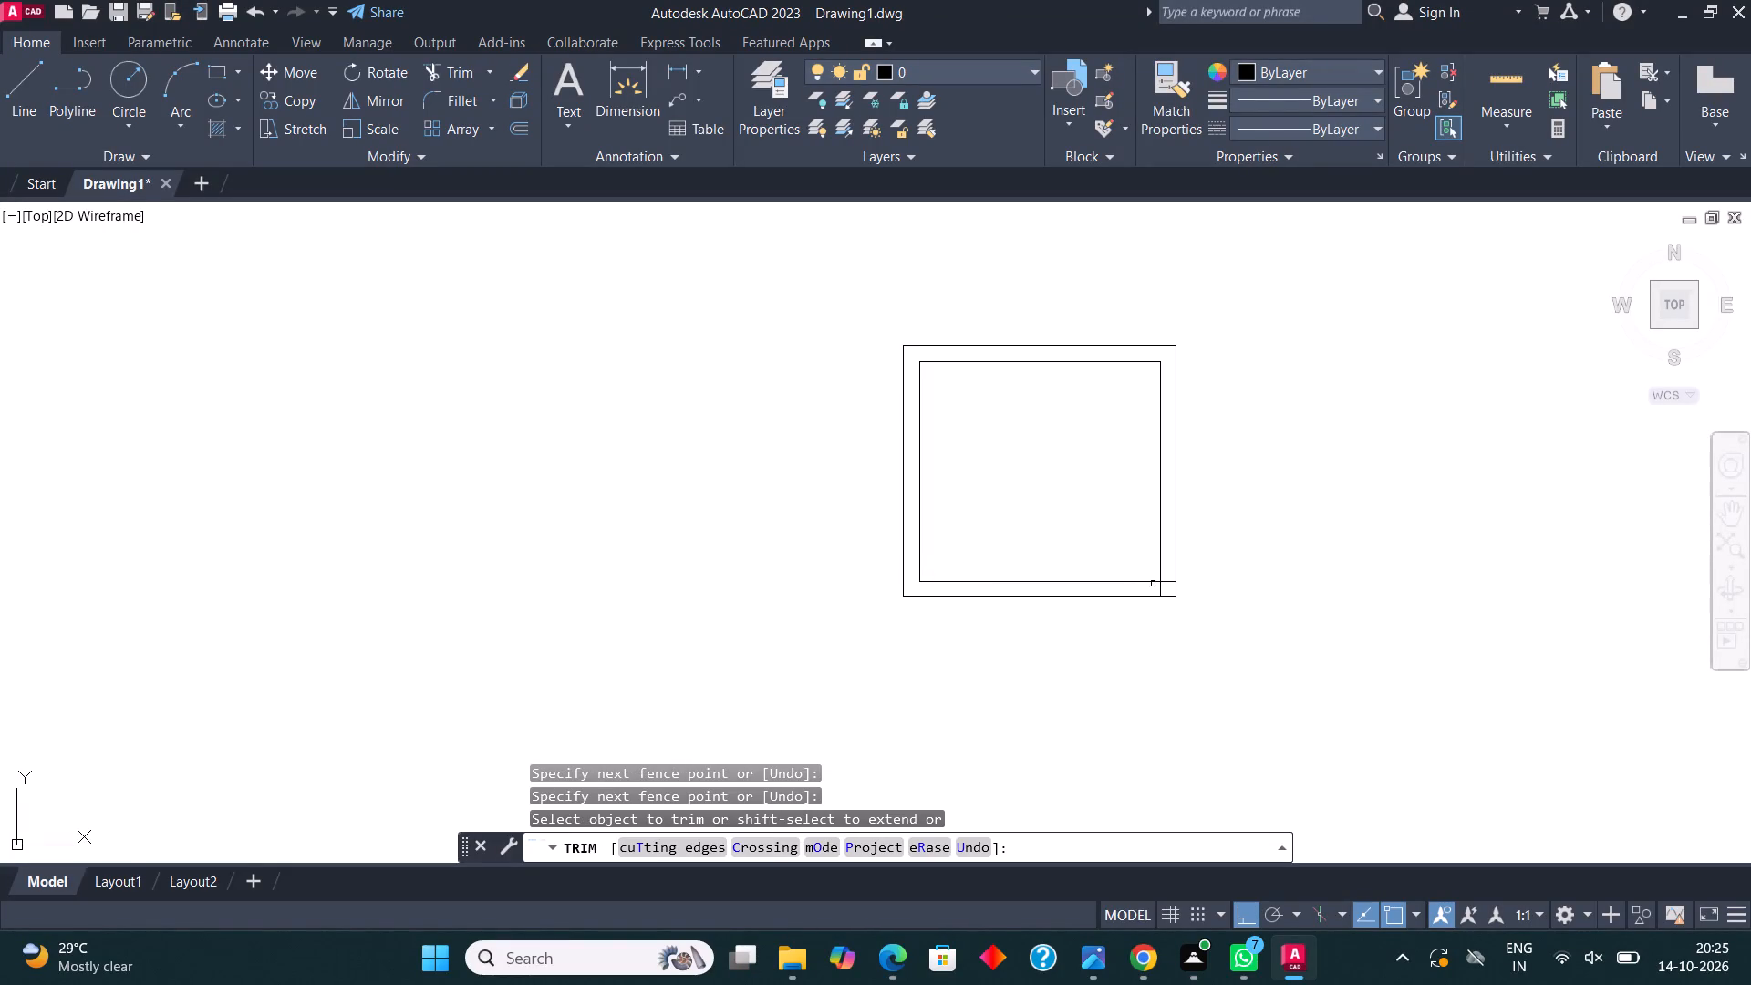
left_click(1157, 594)
left_click(1167, 583)
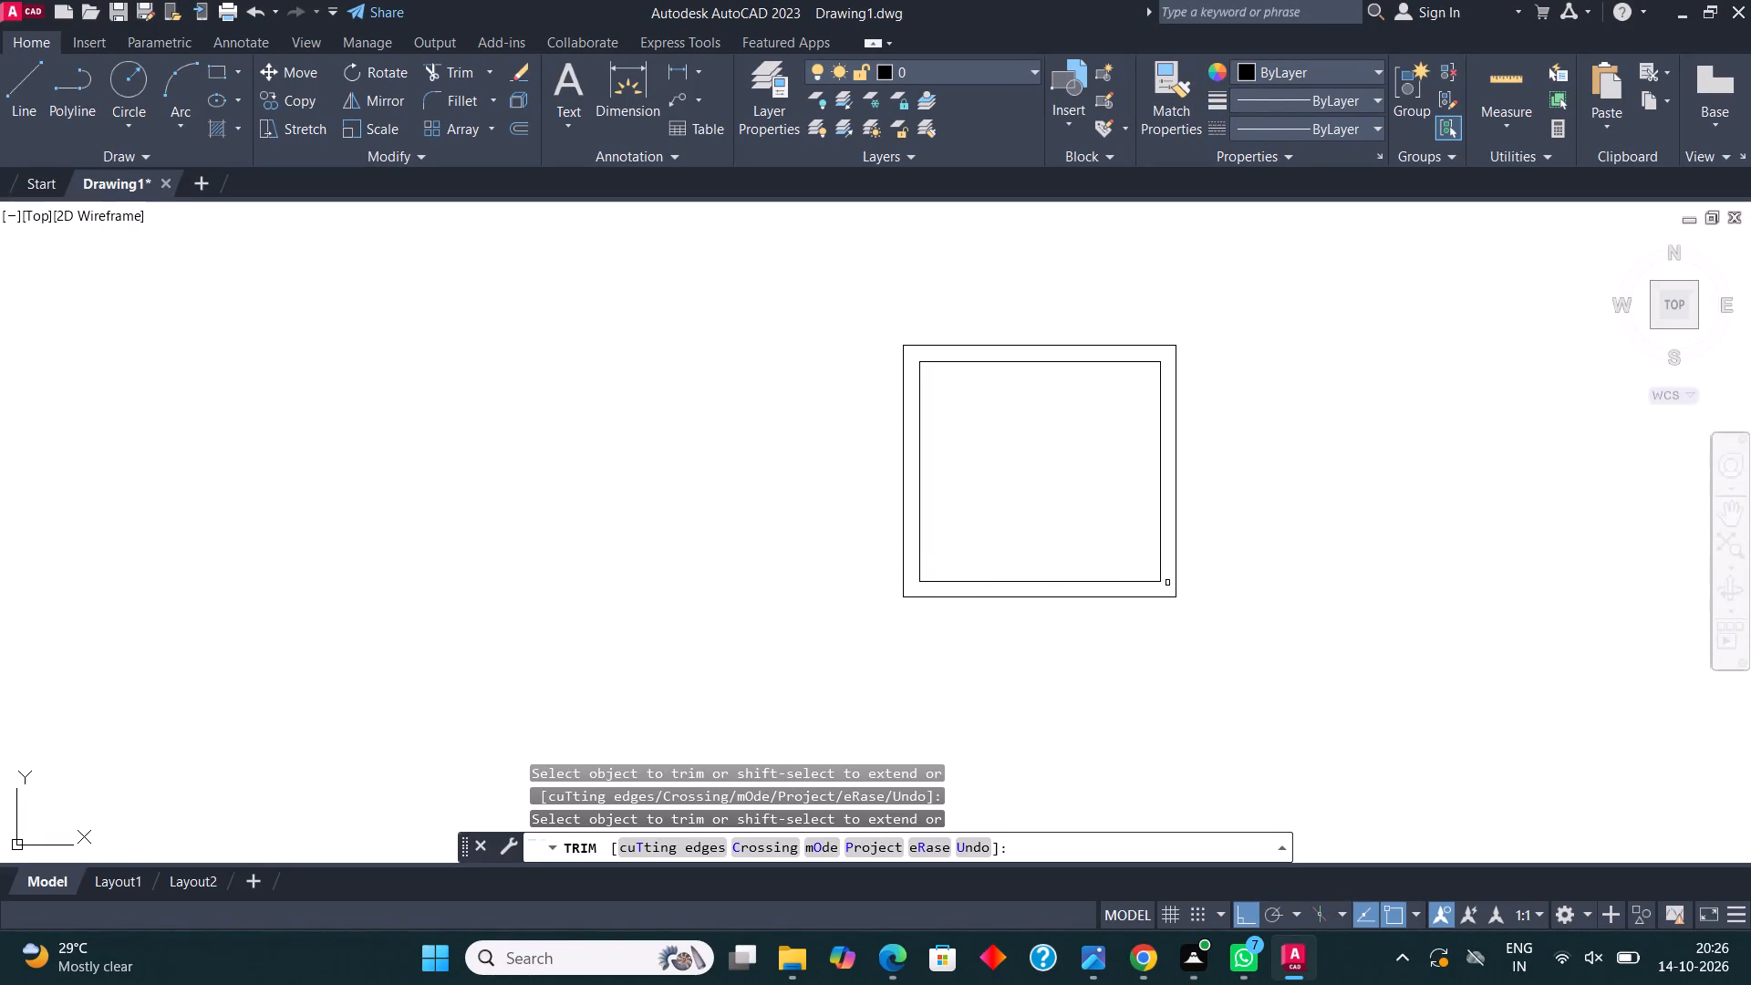
middle_click_drag(1117, 422, 915, 451)
key("Escape")
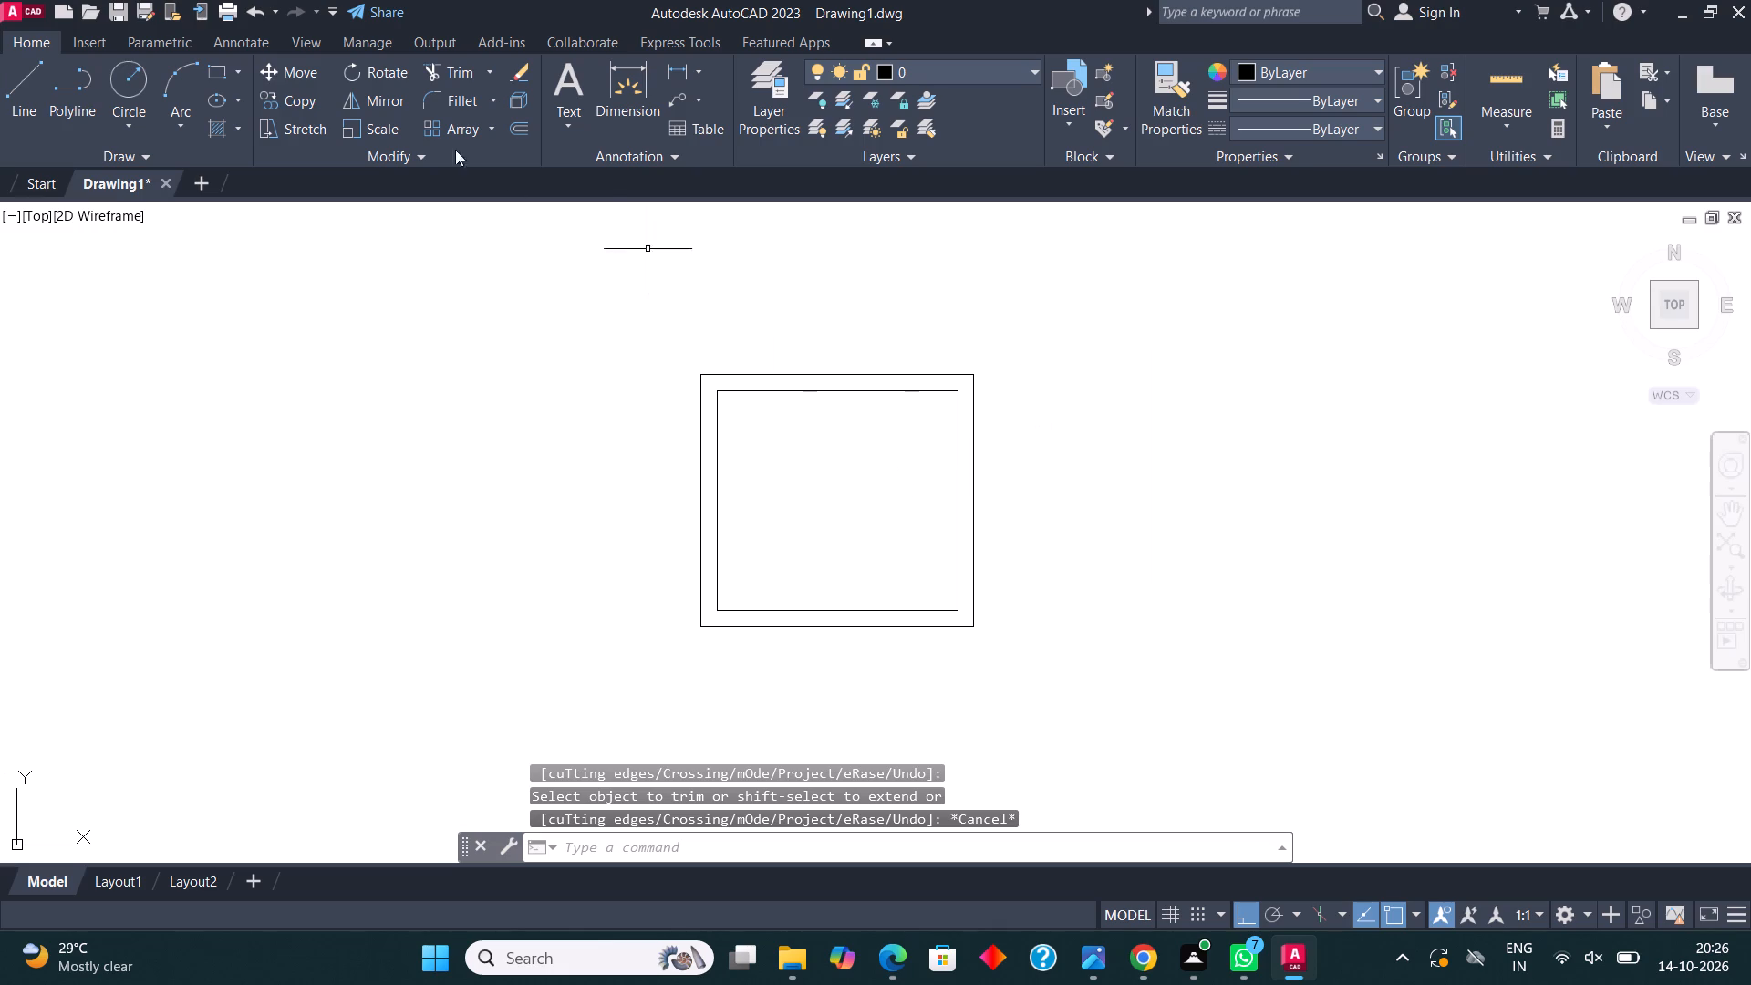
Draw an 11' vertical line downward from the room's outer bottom wall line, aligned with the inner left wall line.
left_click(16, 84)
middle_click_drag(784, 369, 784, 311)
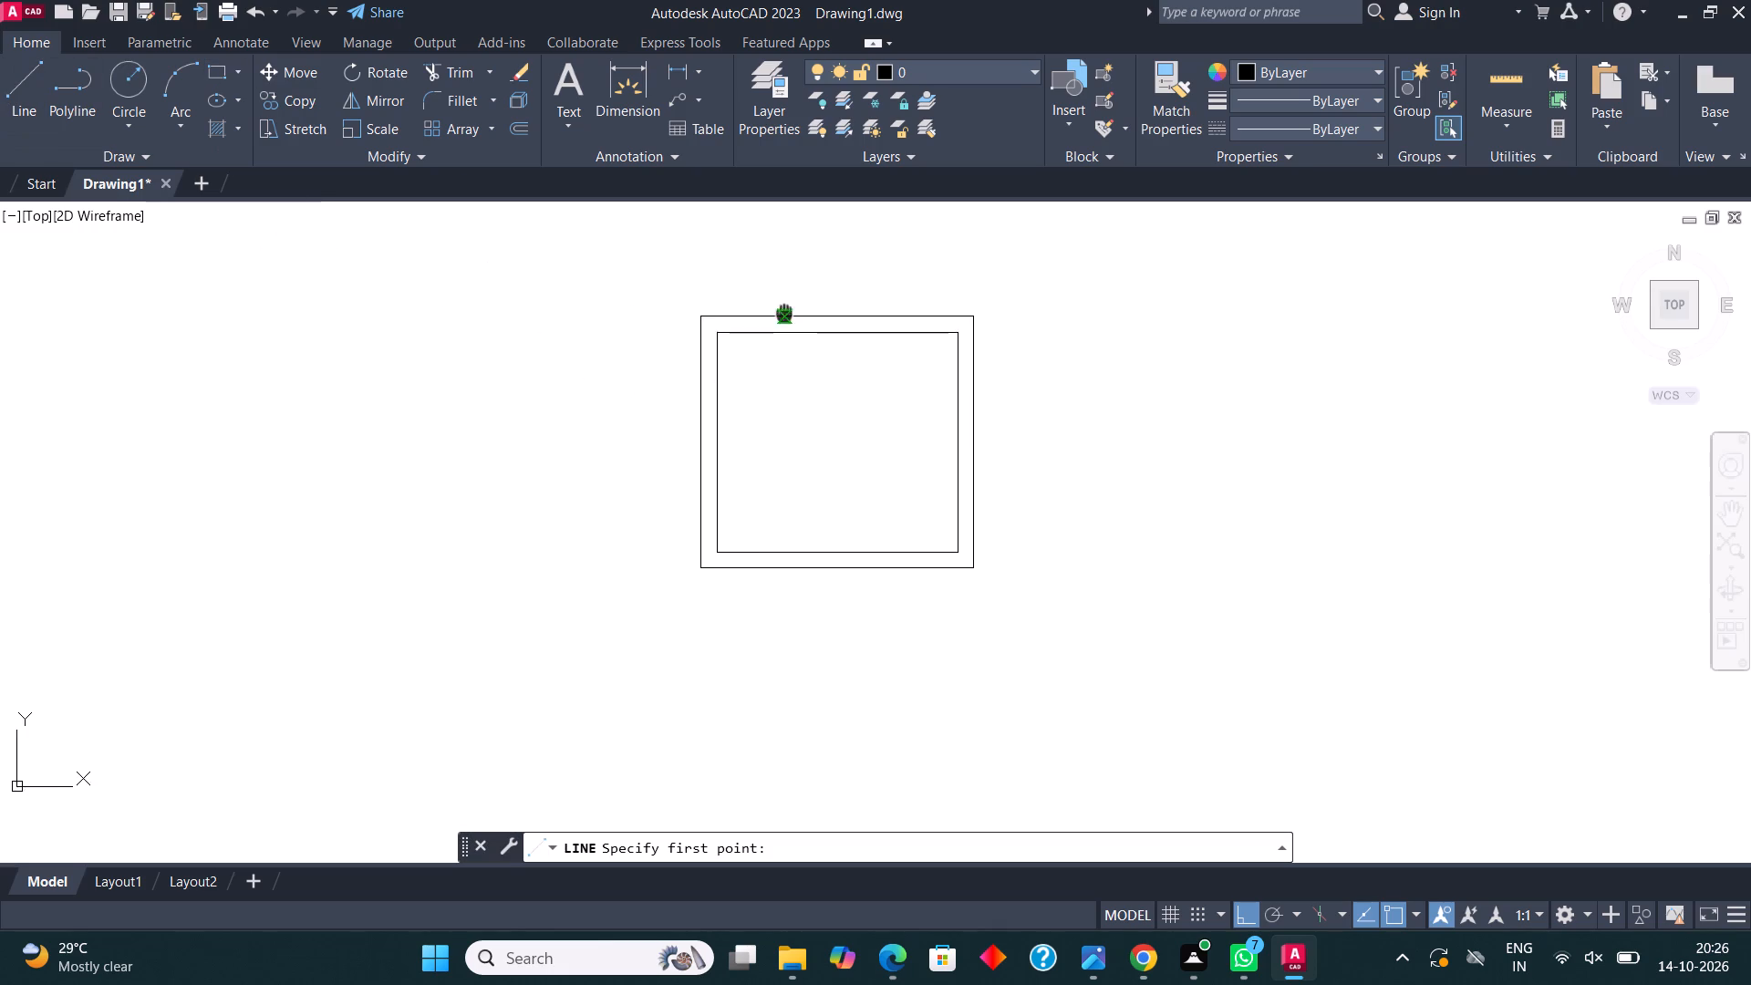
middle_click_drag(784, 311, 792, 268)
middle_click_drag(762, 535, 782, 504)
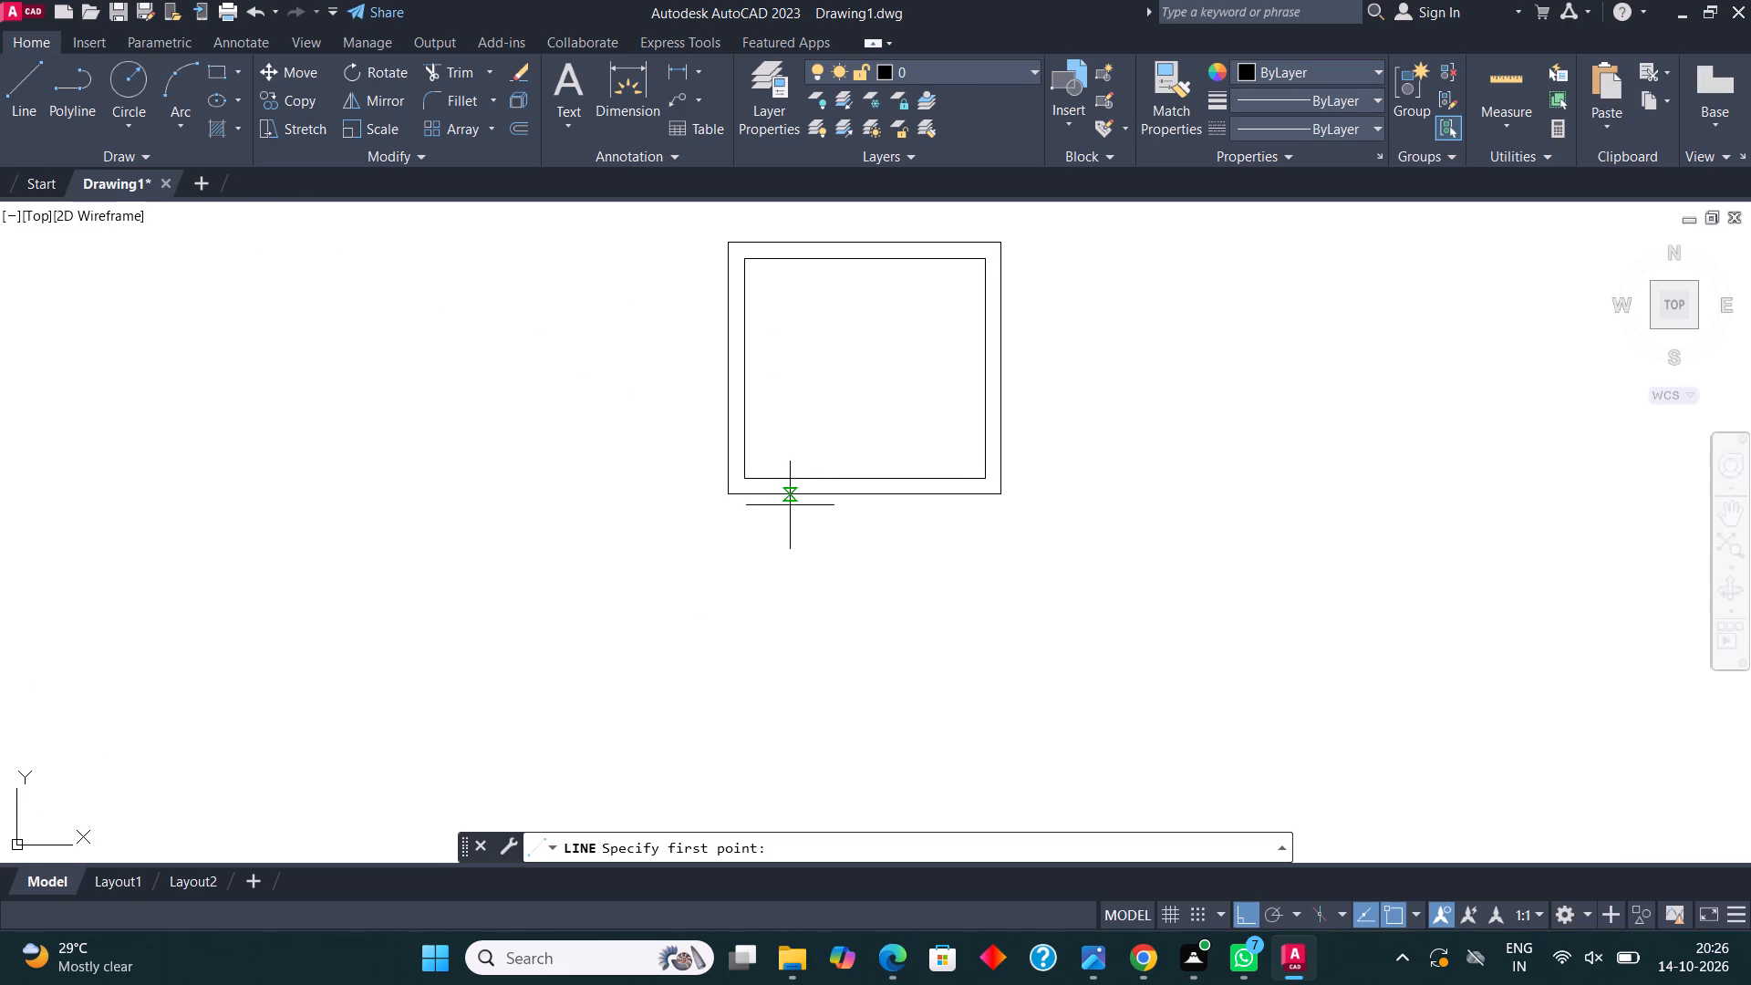
scroll(772, 520, "up", 2)
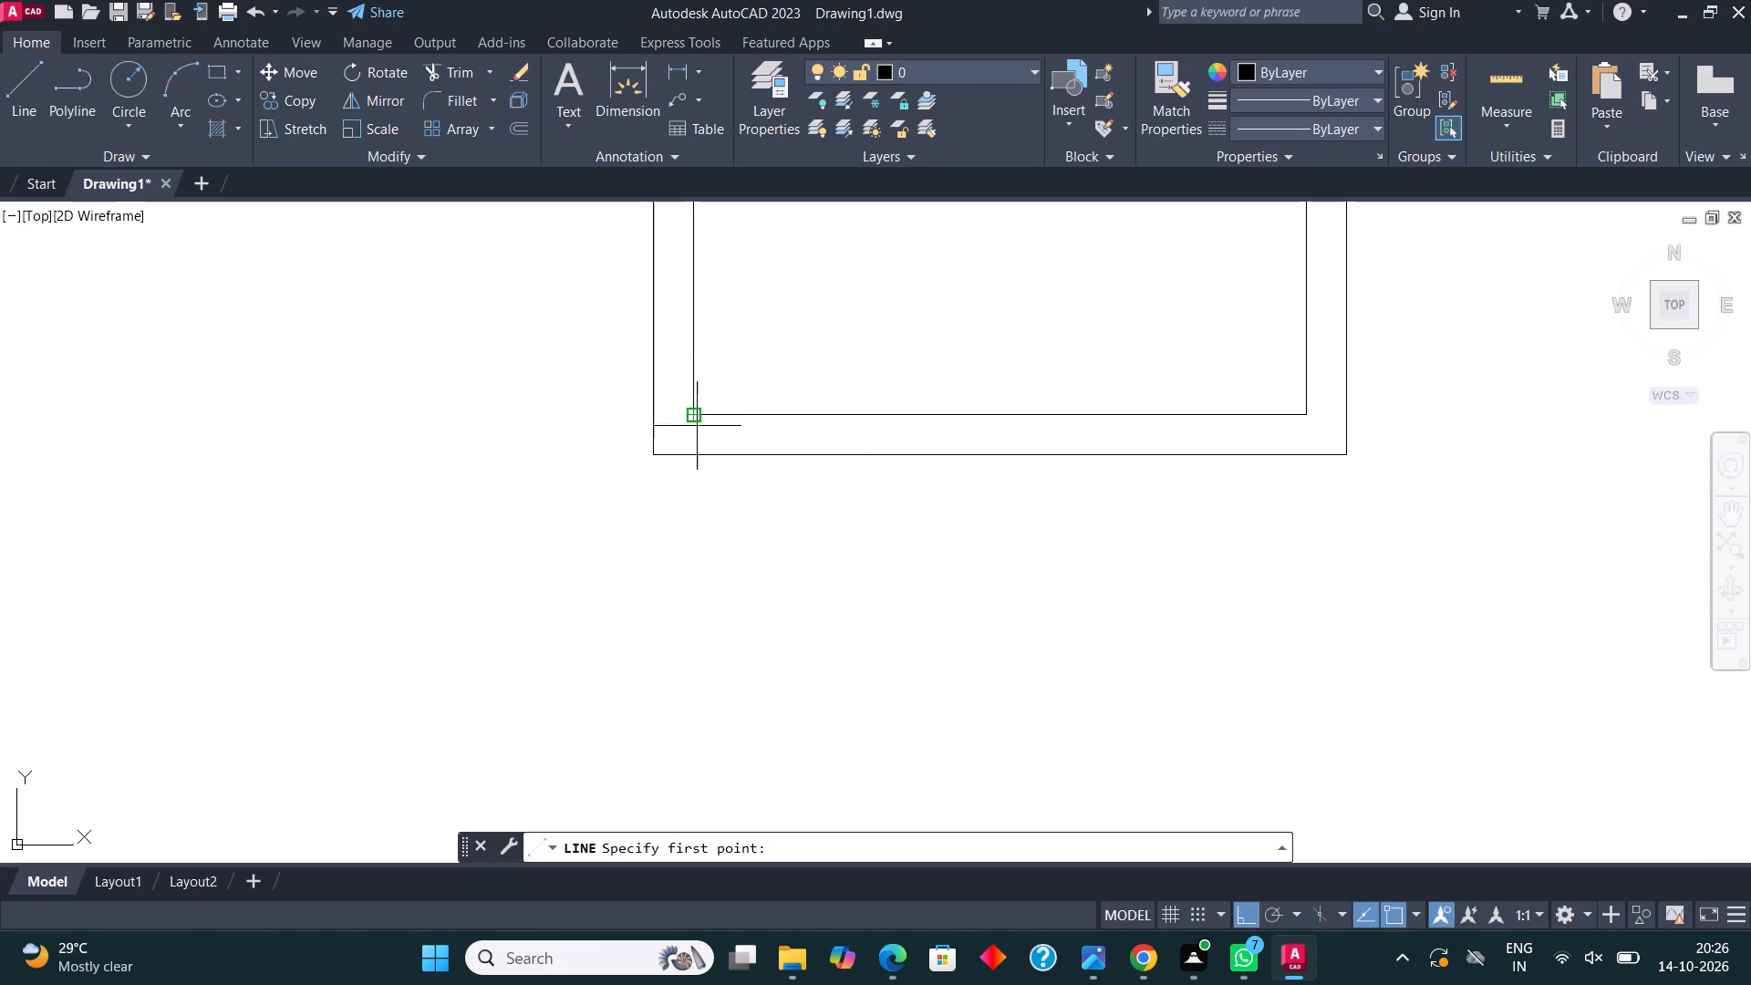
left_click(697, 453)
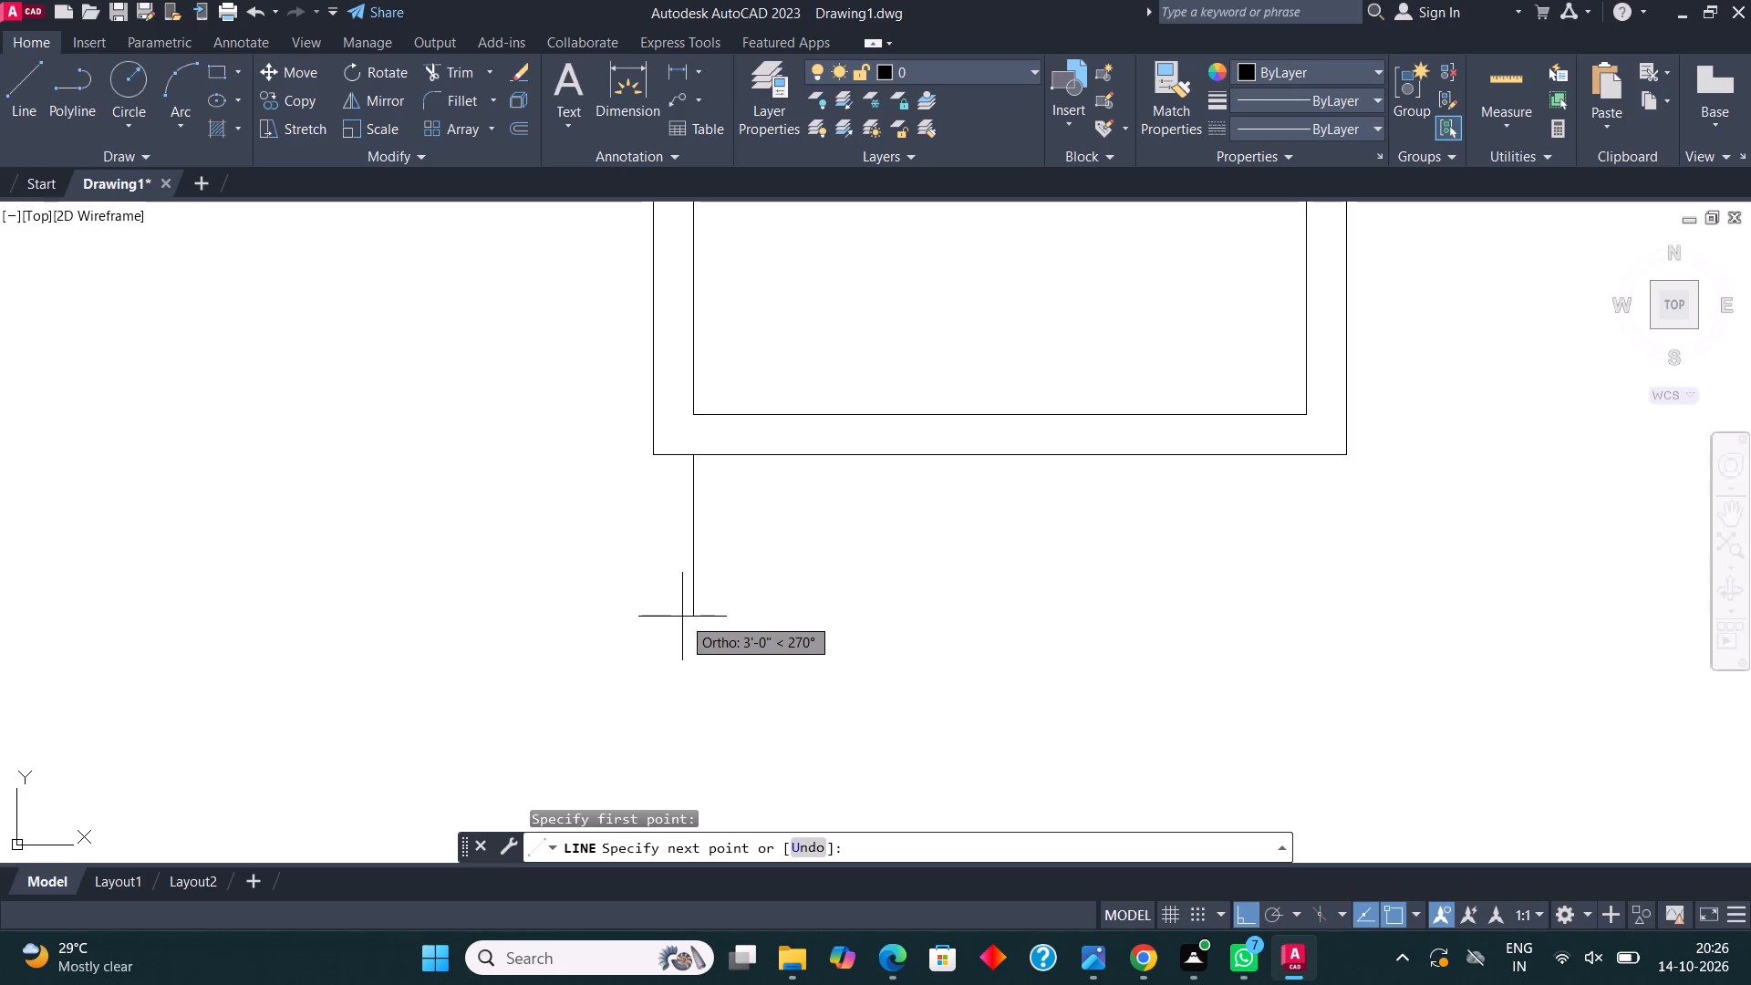
type("11'")
key("Return")
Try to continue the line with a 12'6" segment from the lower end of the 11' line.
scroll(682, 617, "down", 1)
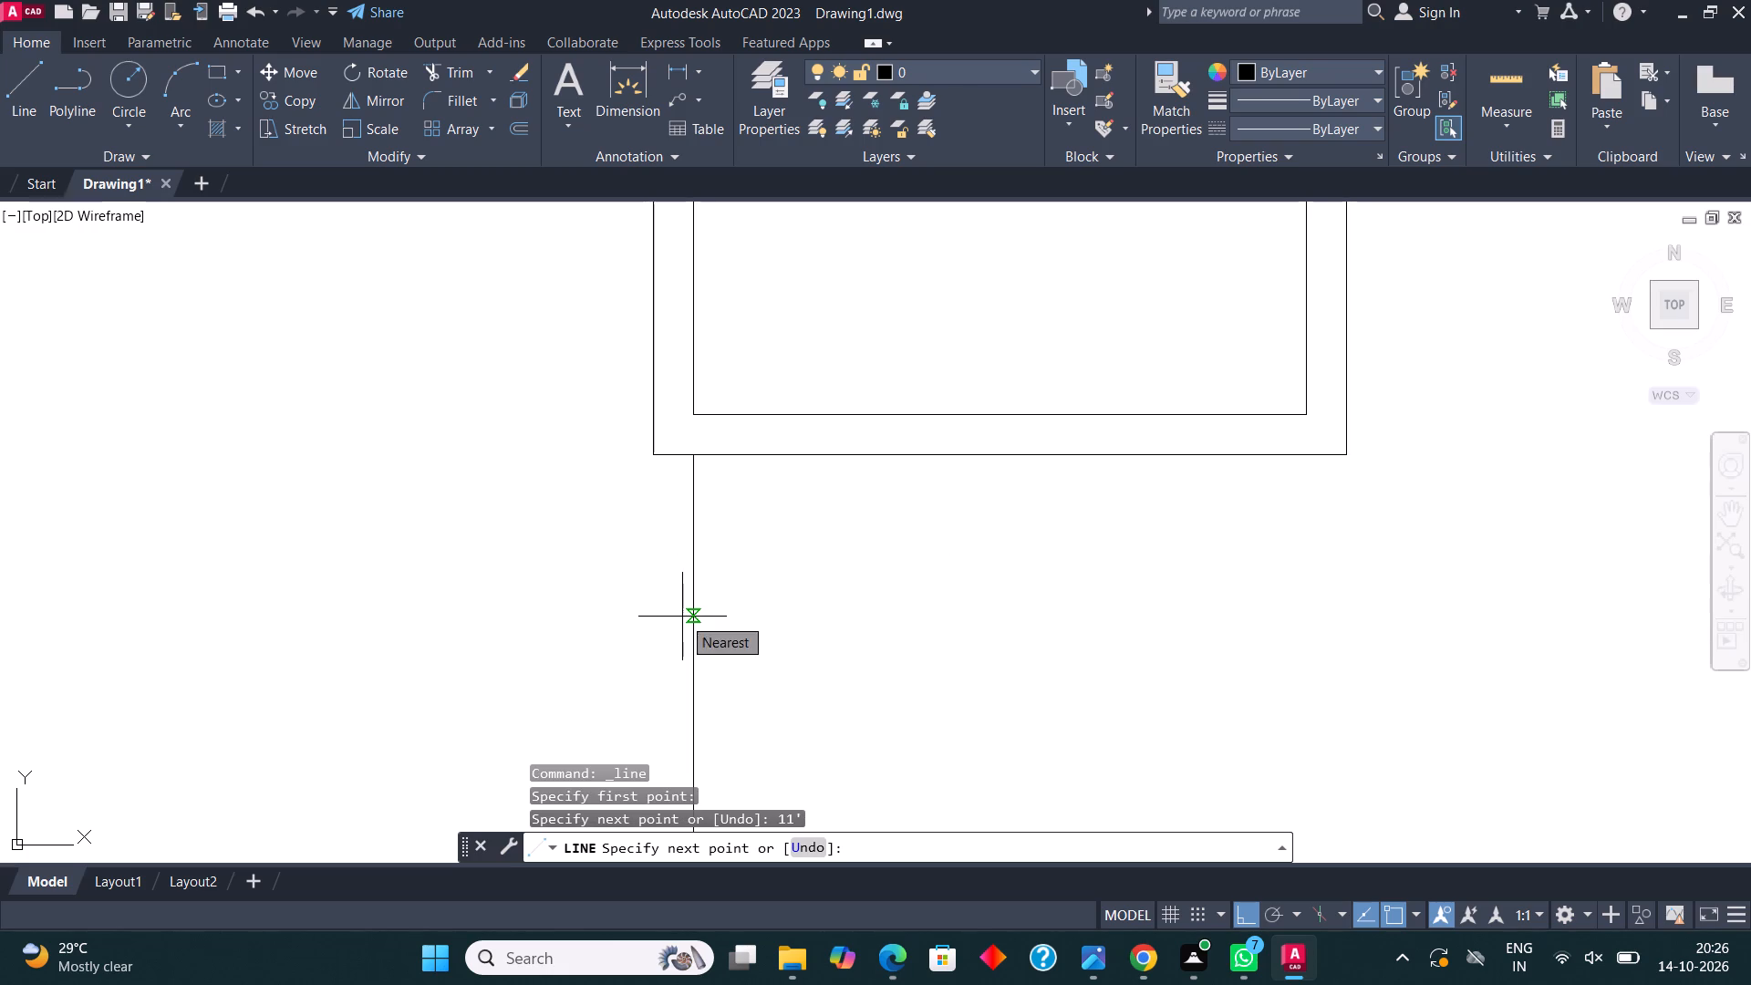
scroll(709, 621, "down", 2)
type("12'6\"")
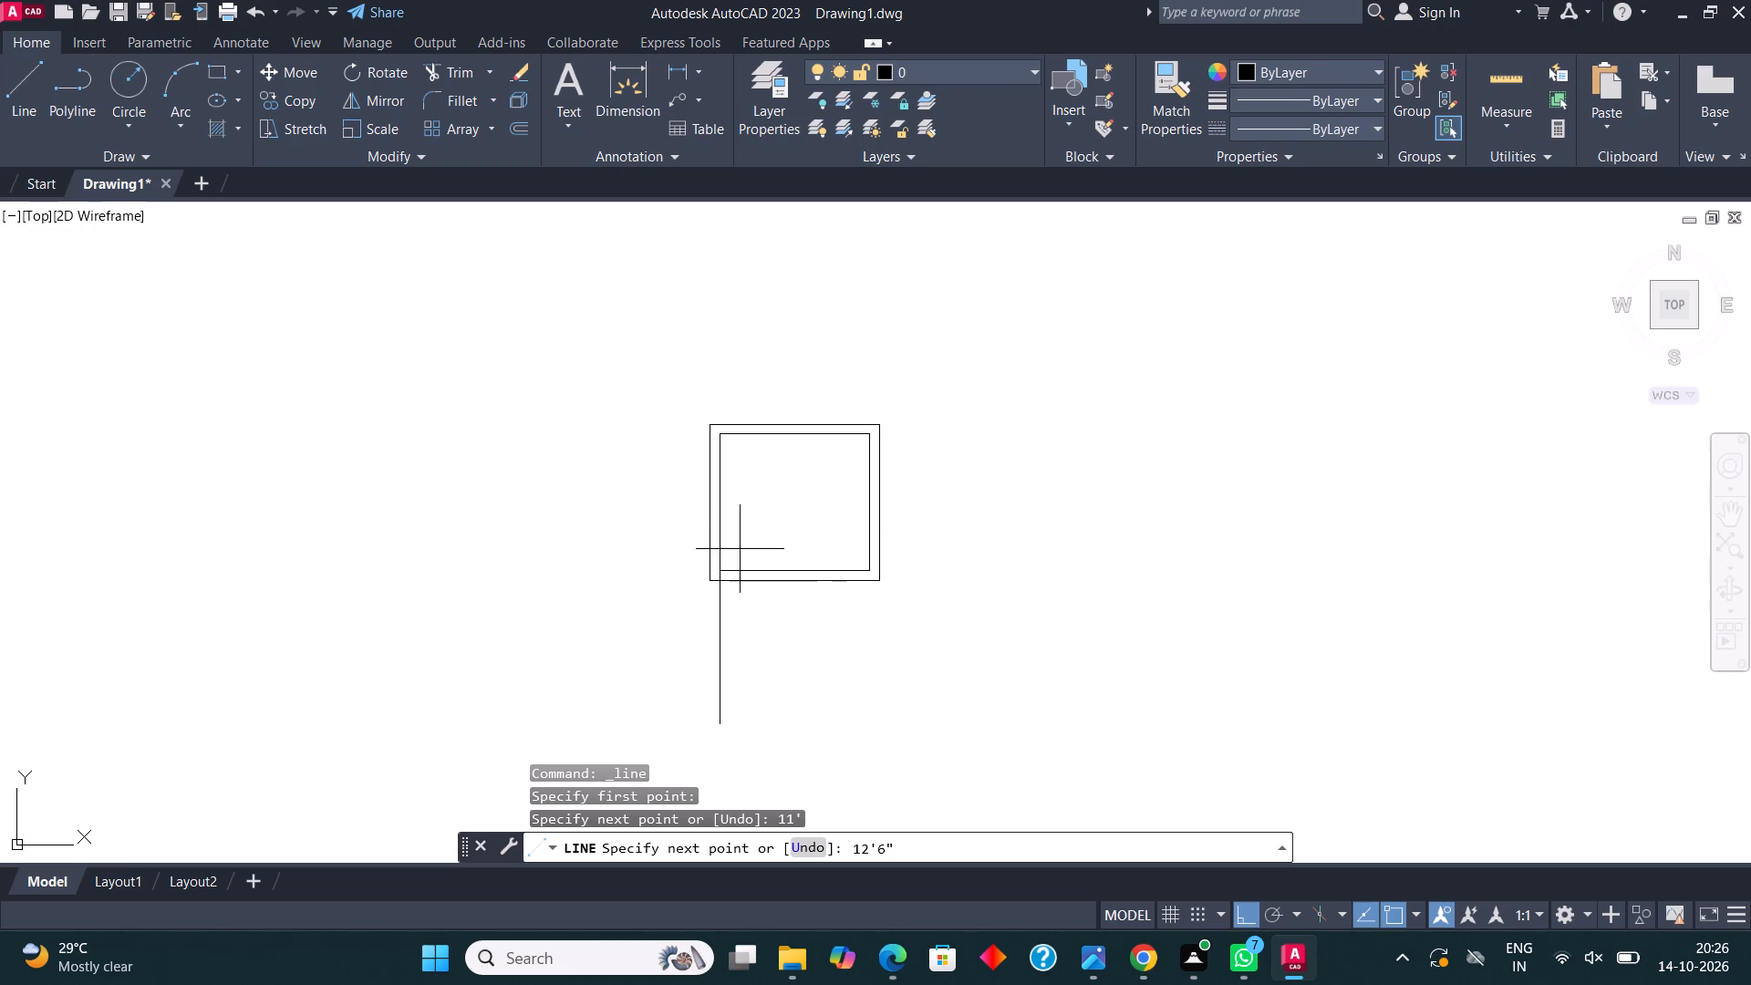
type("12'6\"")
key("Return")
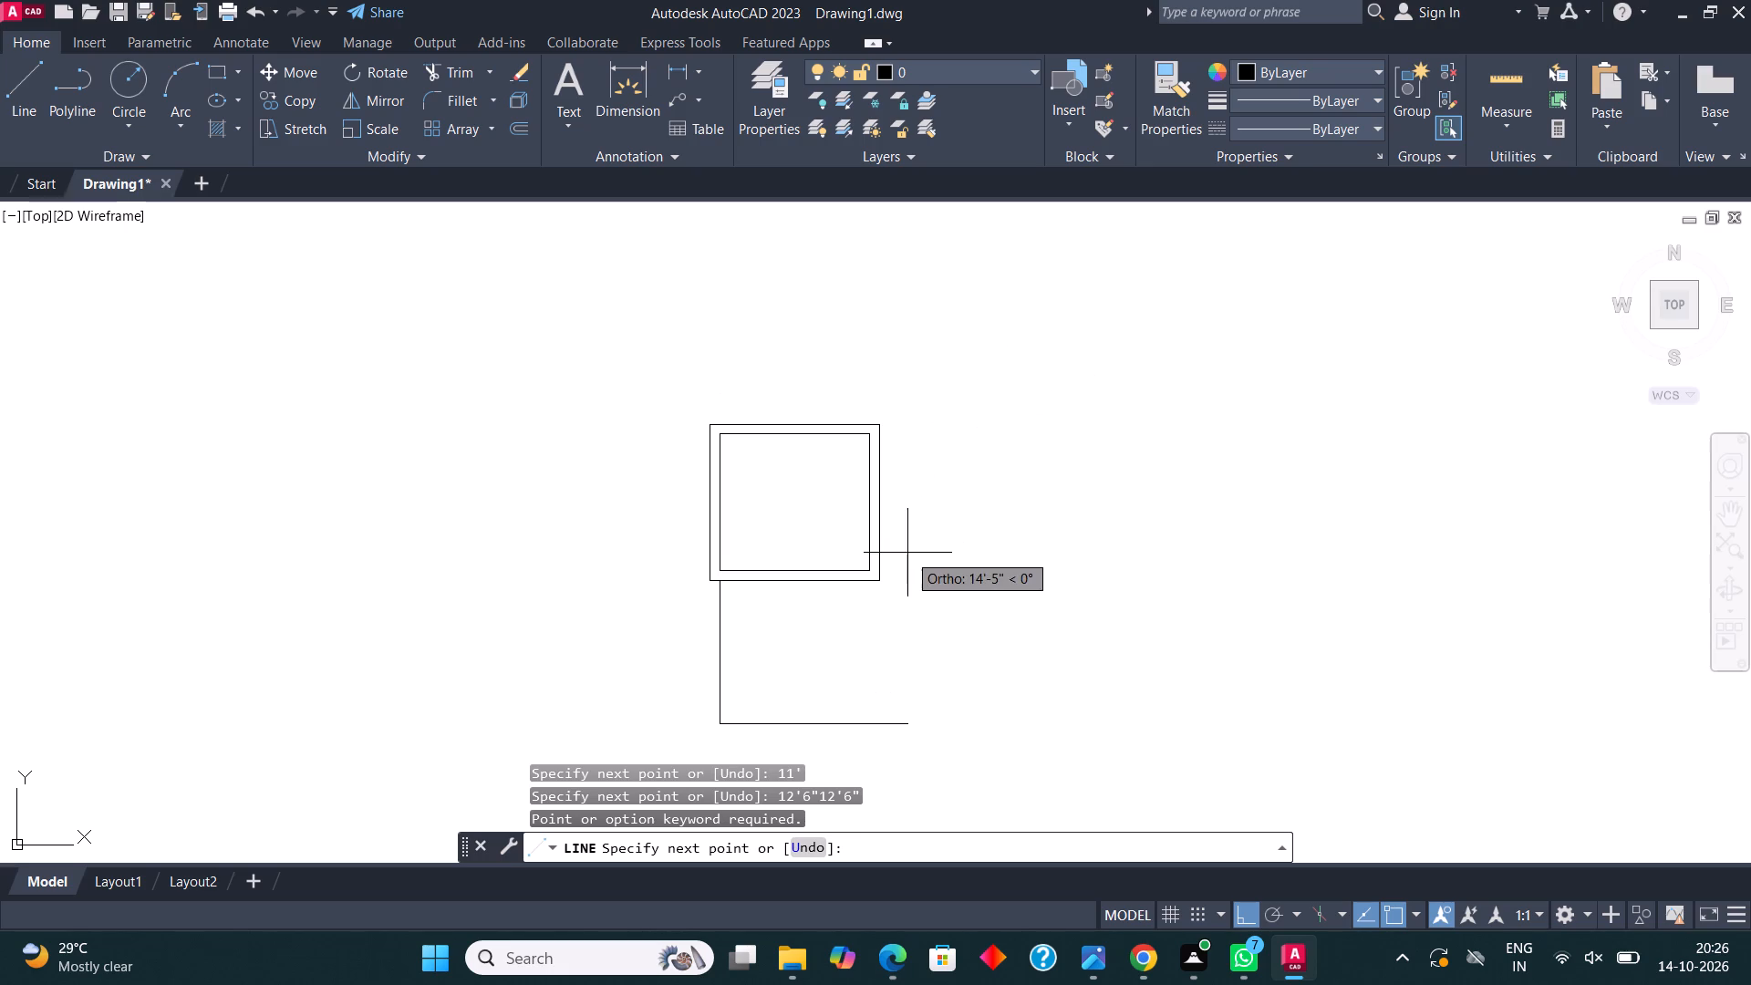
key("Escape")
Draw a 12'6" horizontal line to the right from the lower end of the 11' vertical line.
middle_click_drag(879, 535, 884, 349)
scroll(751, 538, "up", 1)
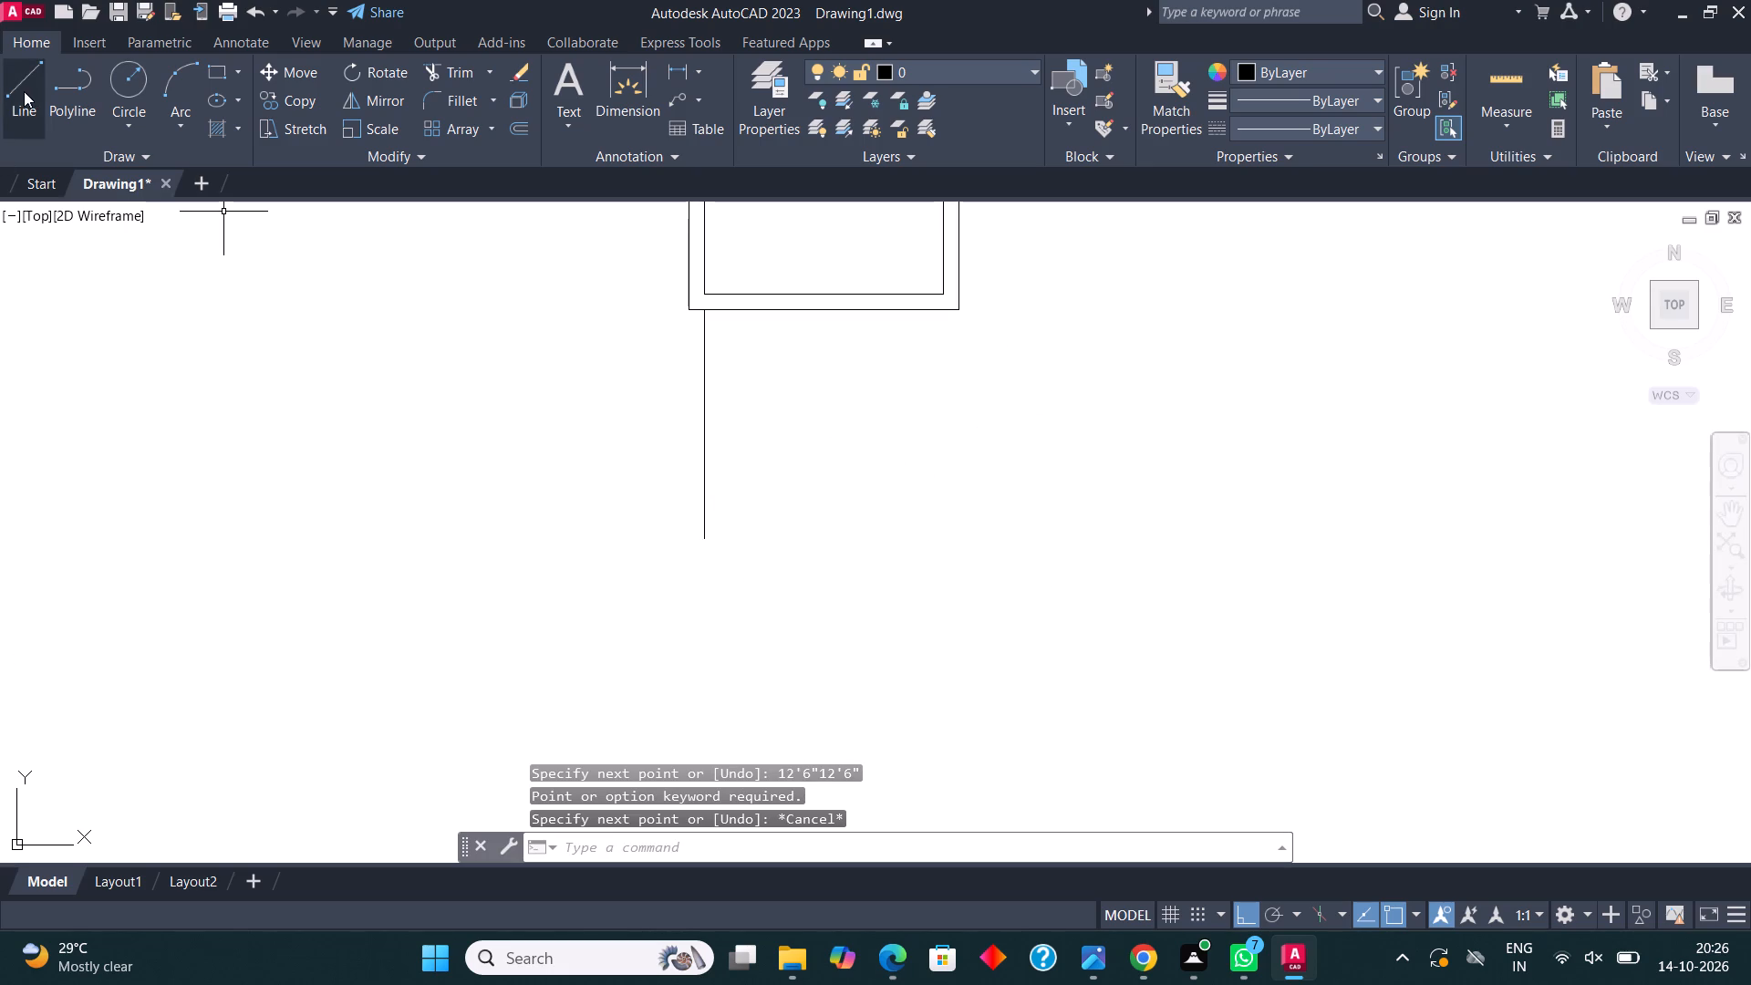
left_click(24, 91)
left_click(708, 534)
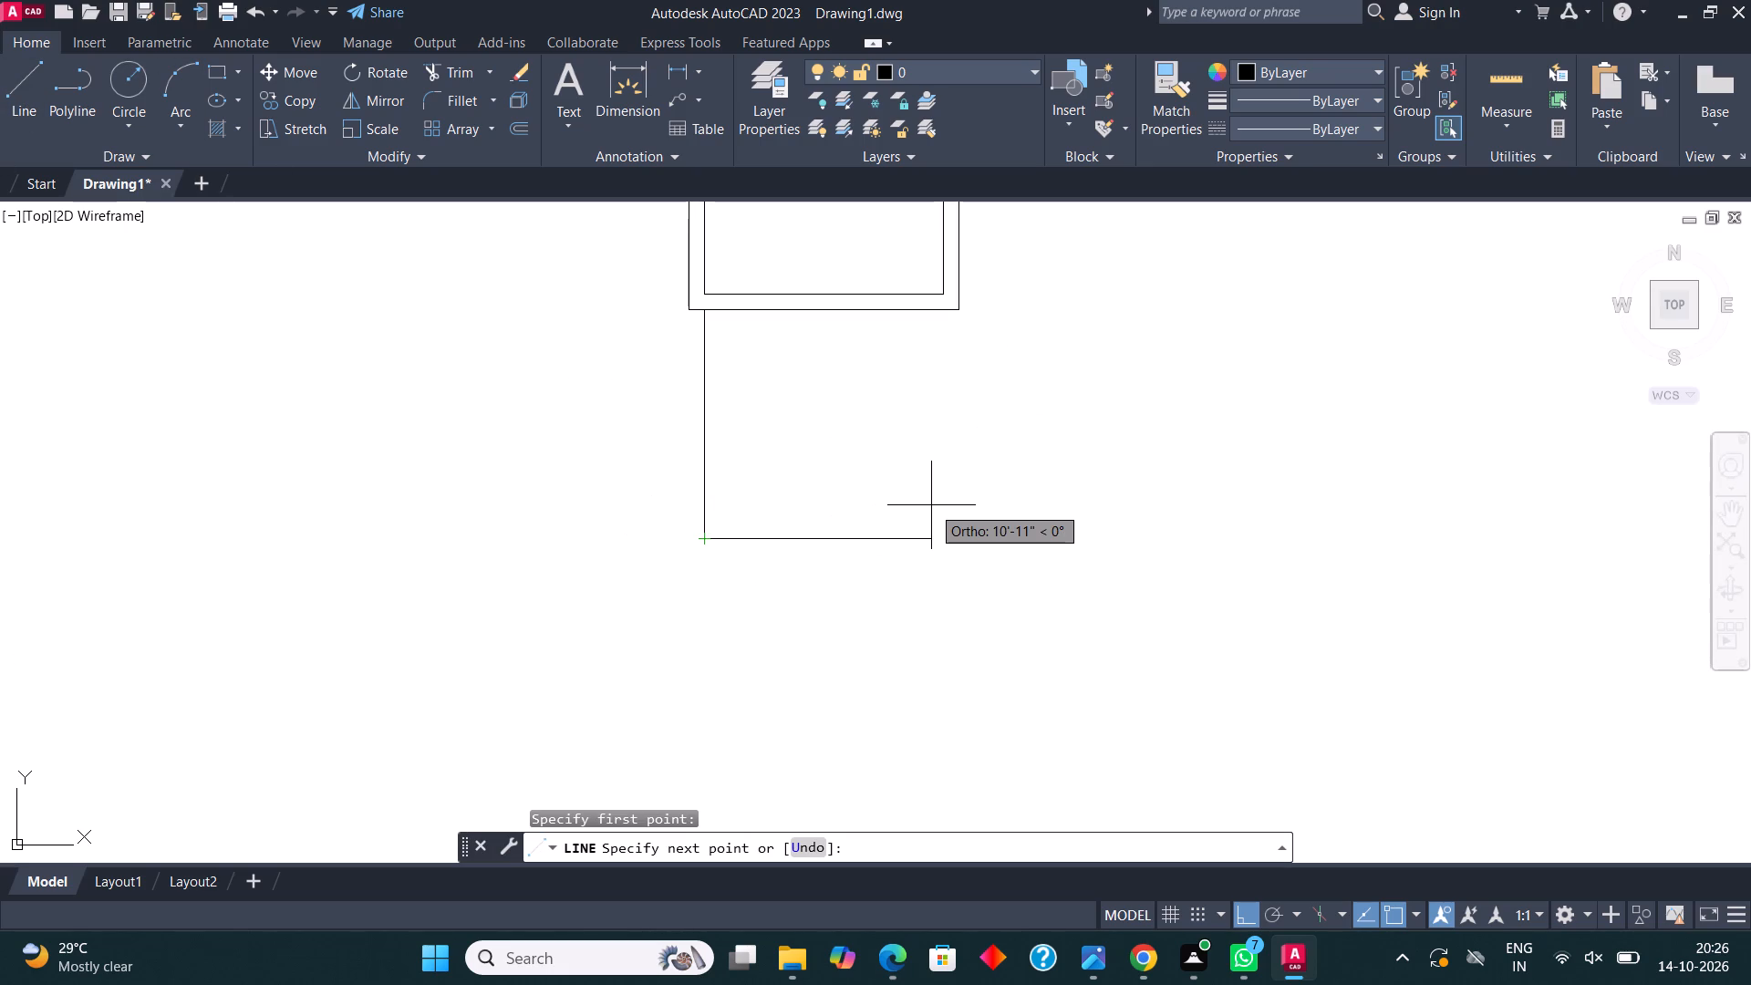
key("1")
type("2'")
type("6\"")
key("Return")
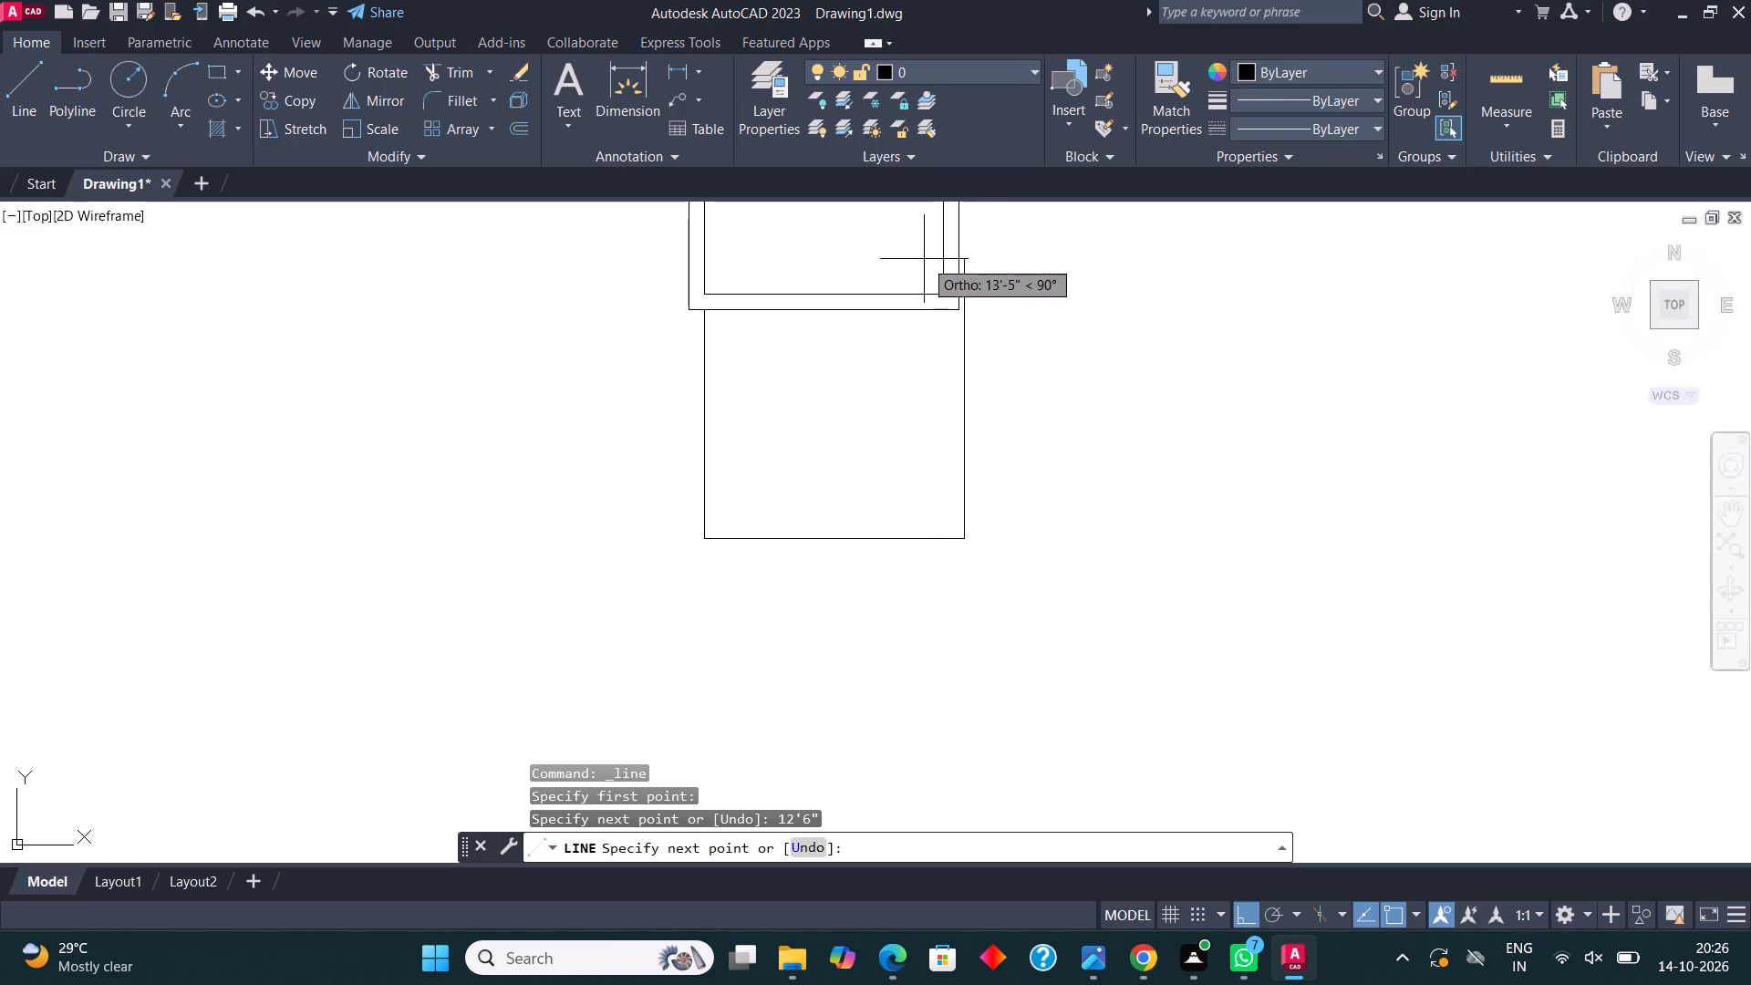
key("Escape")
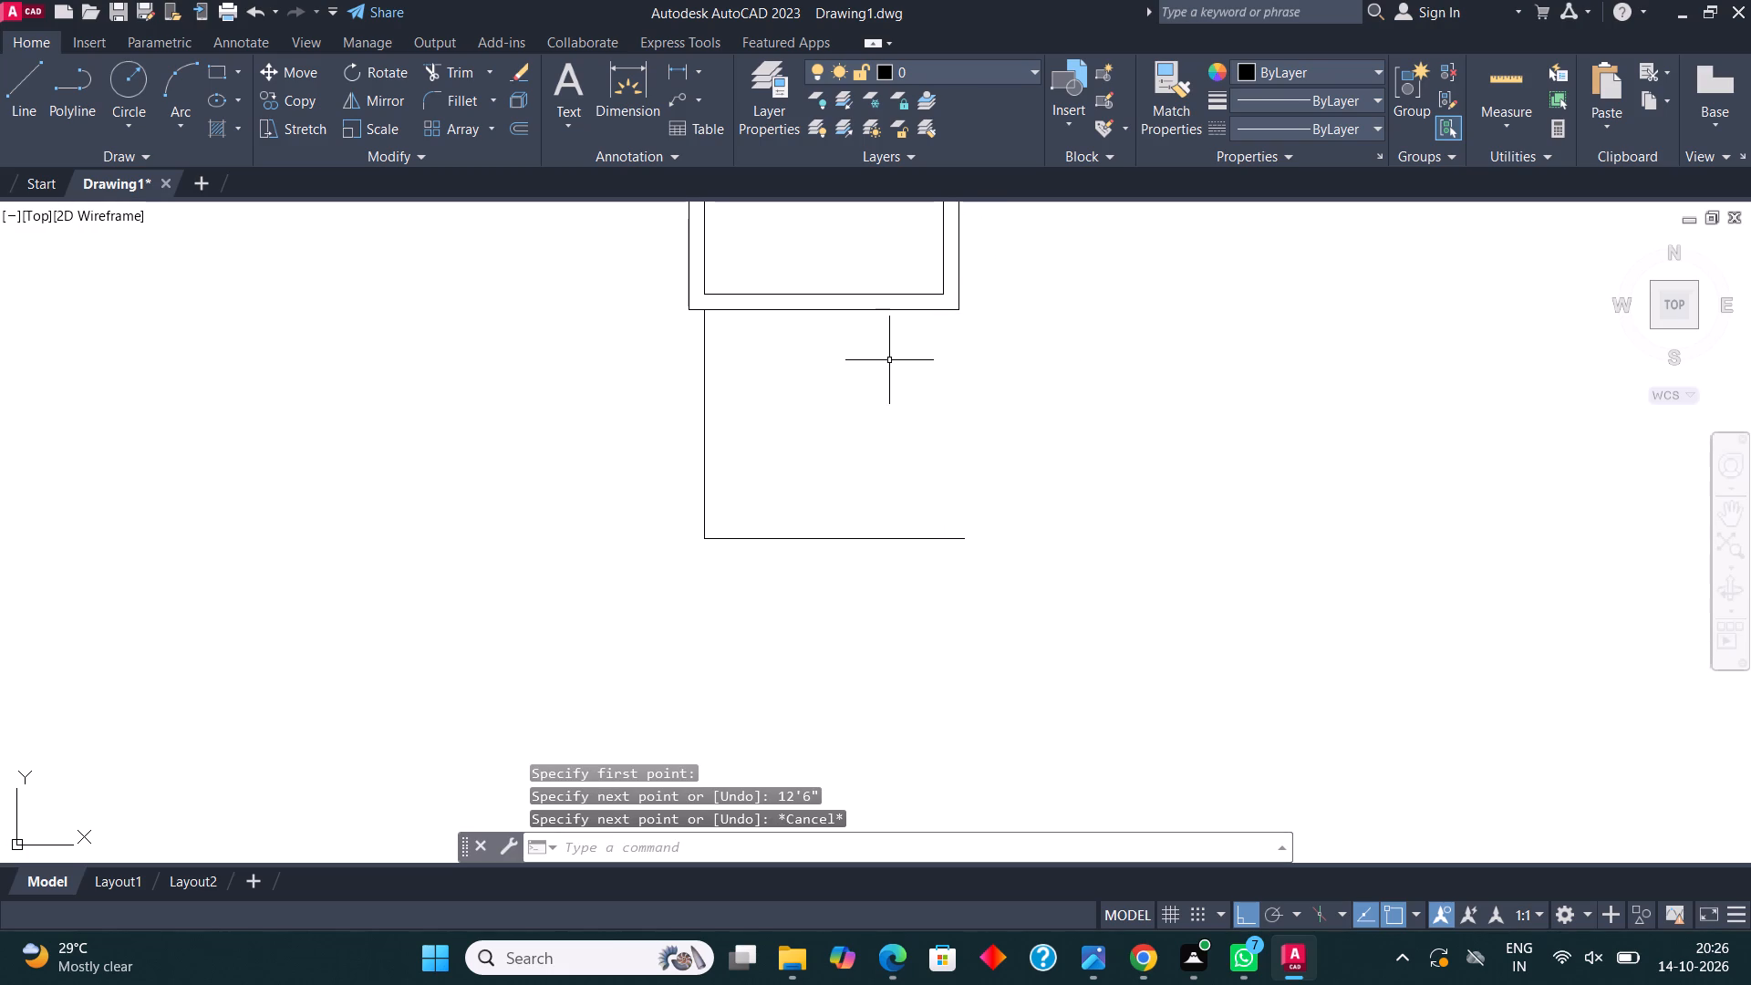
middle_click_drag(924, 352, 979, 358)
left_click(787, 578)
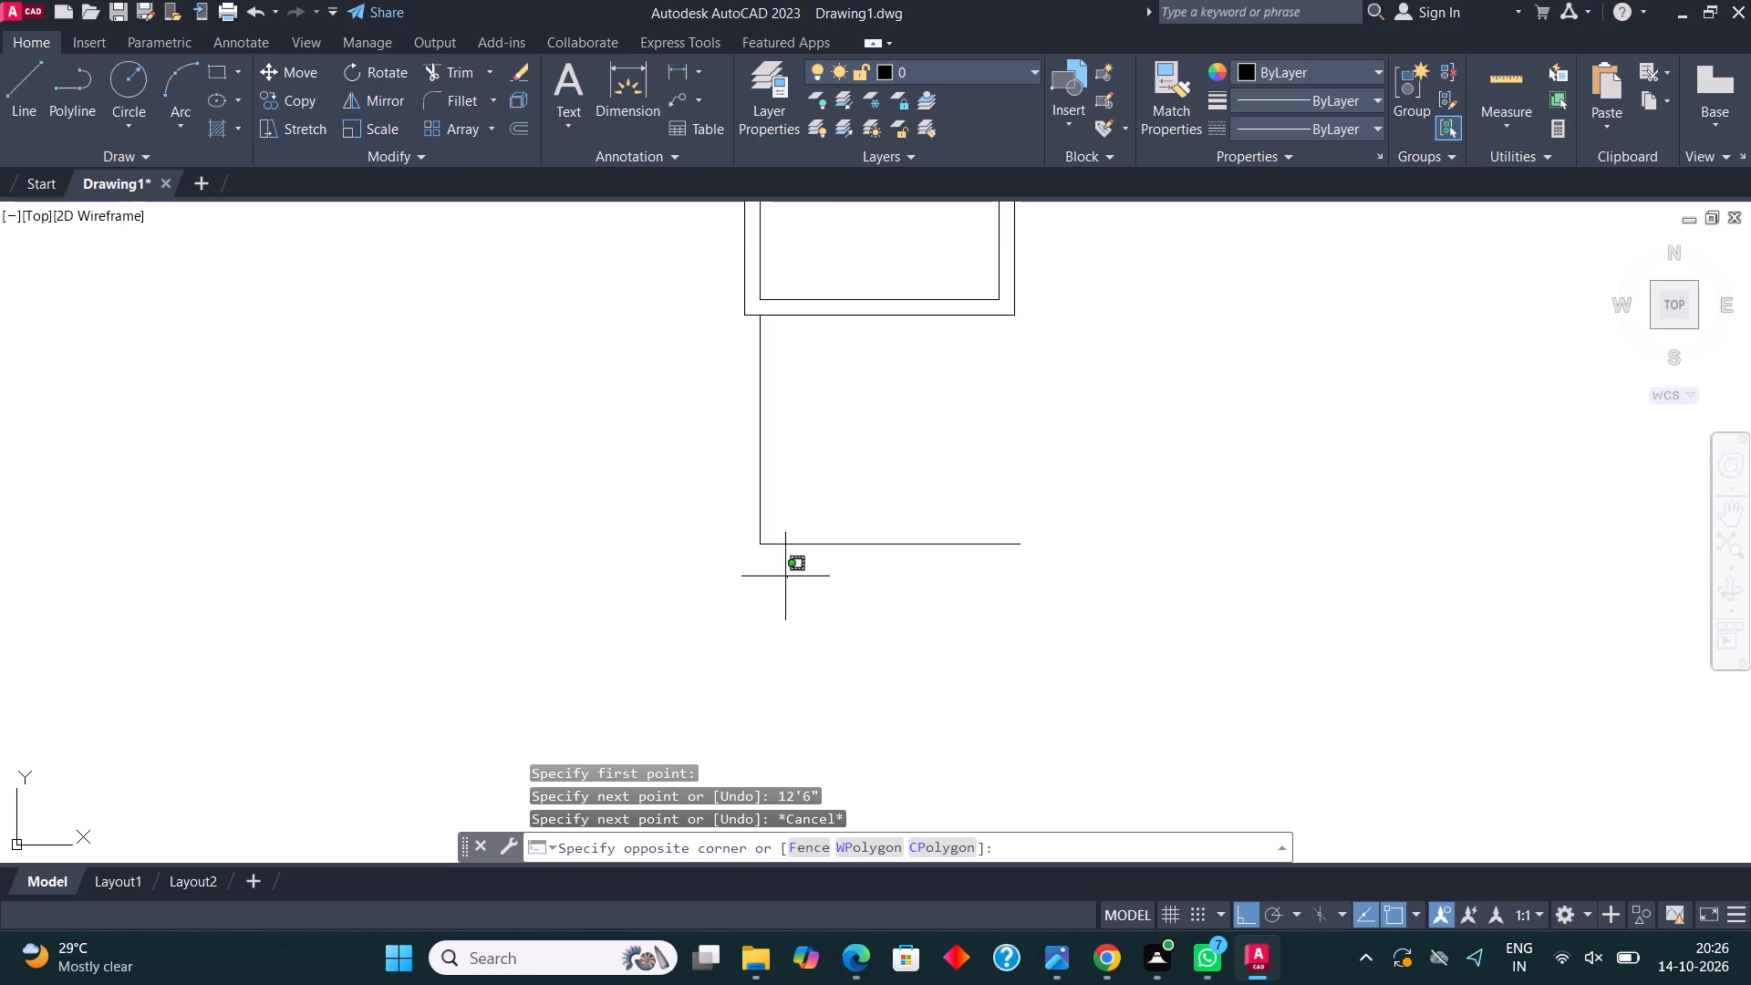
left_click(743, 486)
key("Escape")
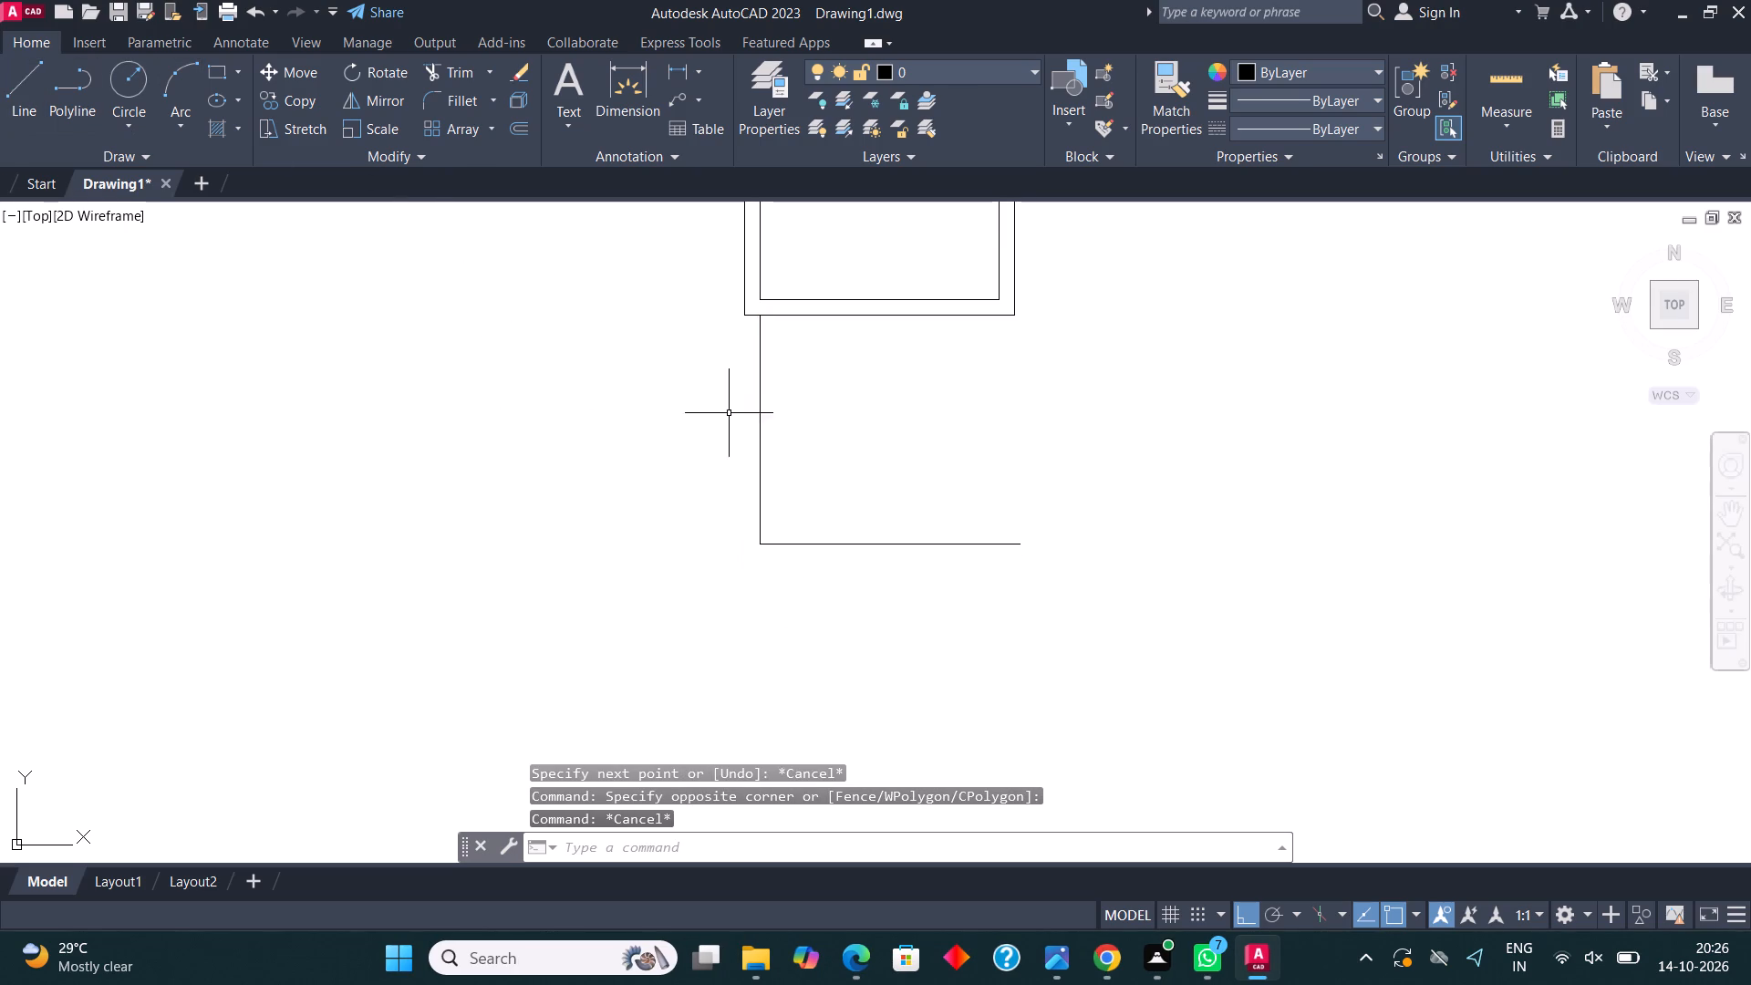
Move the 11' vertical line 4.5" to the left.
left_click_drag(816, 434, 741, 406)
left_click(682, 393)
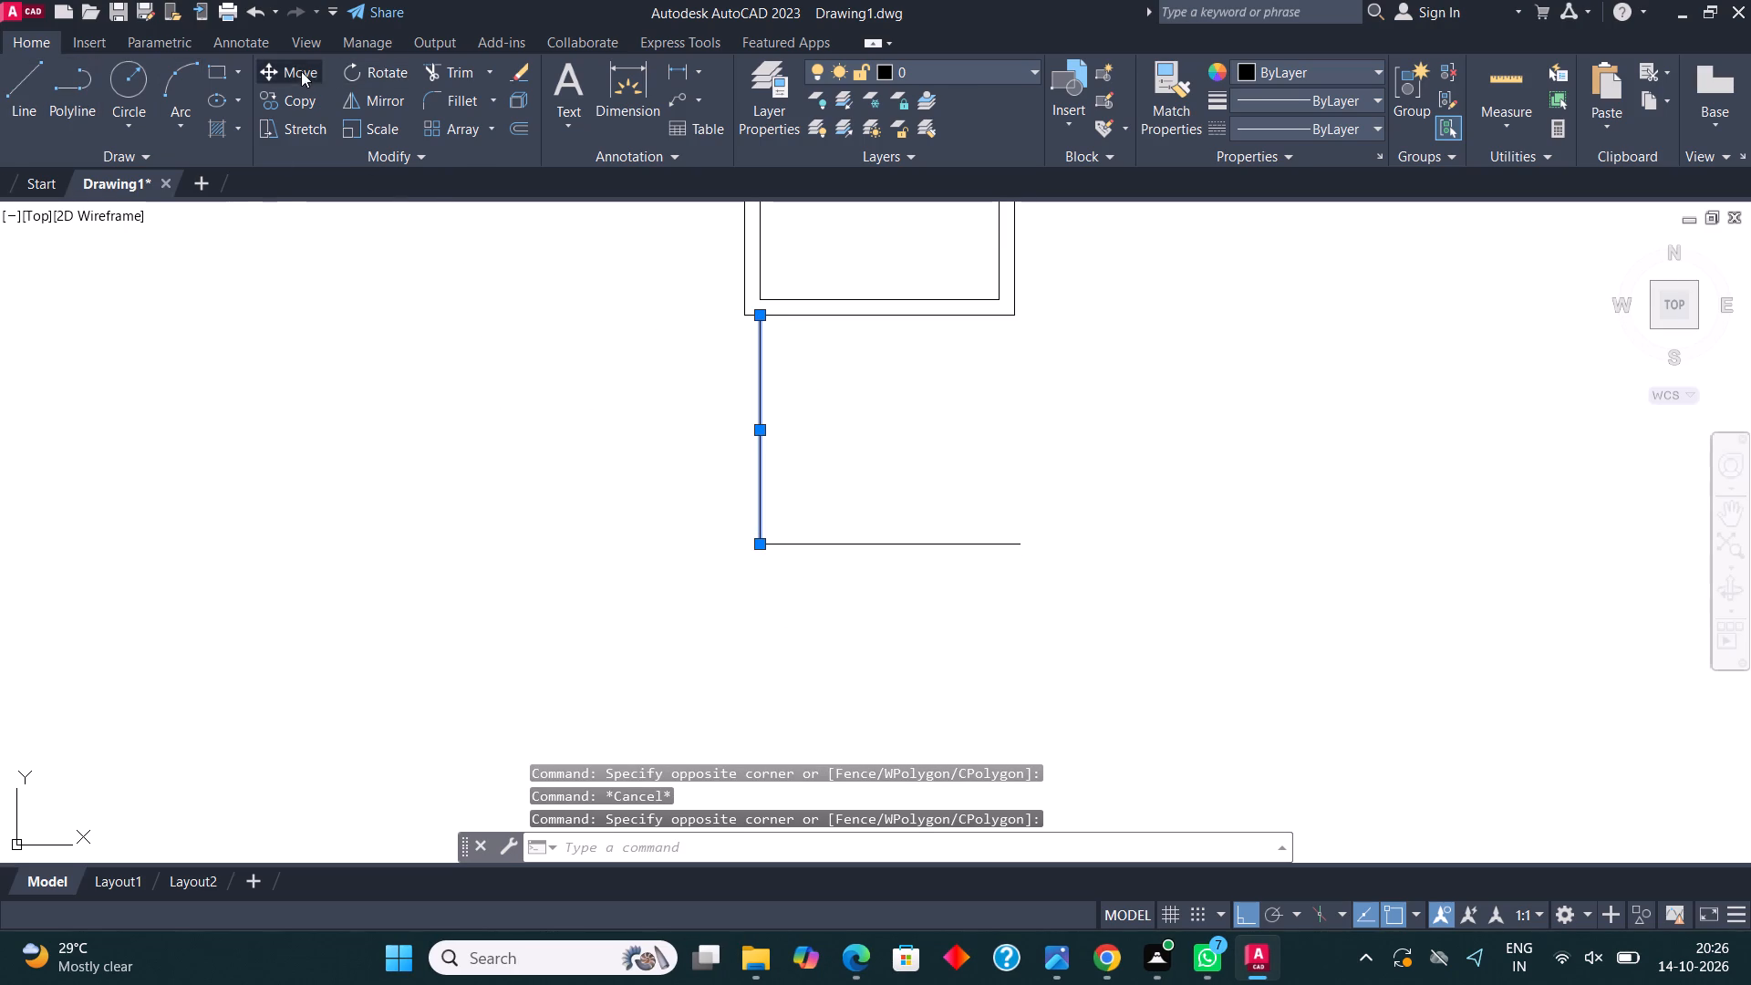
left_click(301, 71)
scroll(782, 306, "up", 3)
left_click(675, 350)
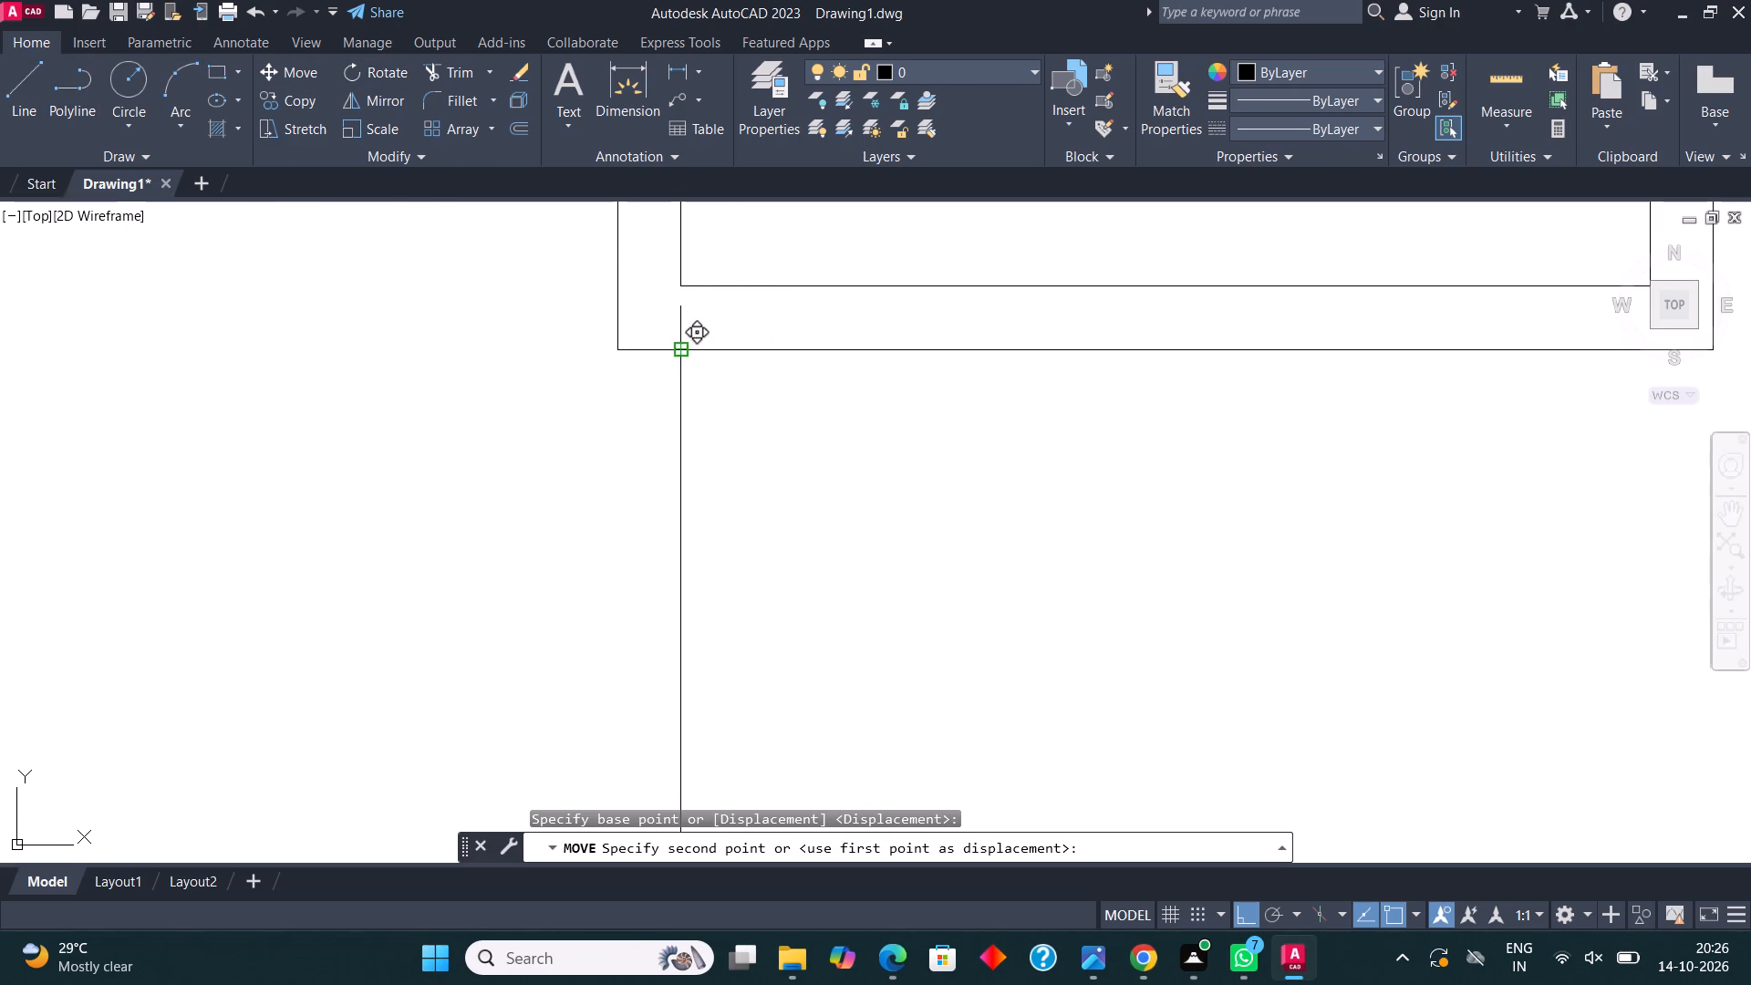
type("4.5\"")
key("Return")
key("Escape")
scroll(646, 356, "down", 4)
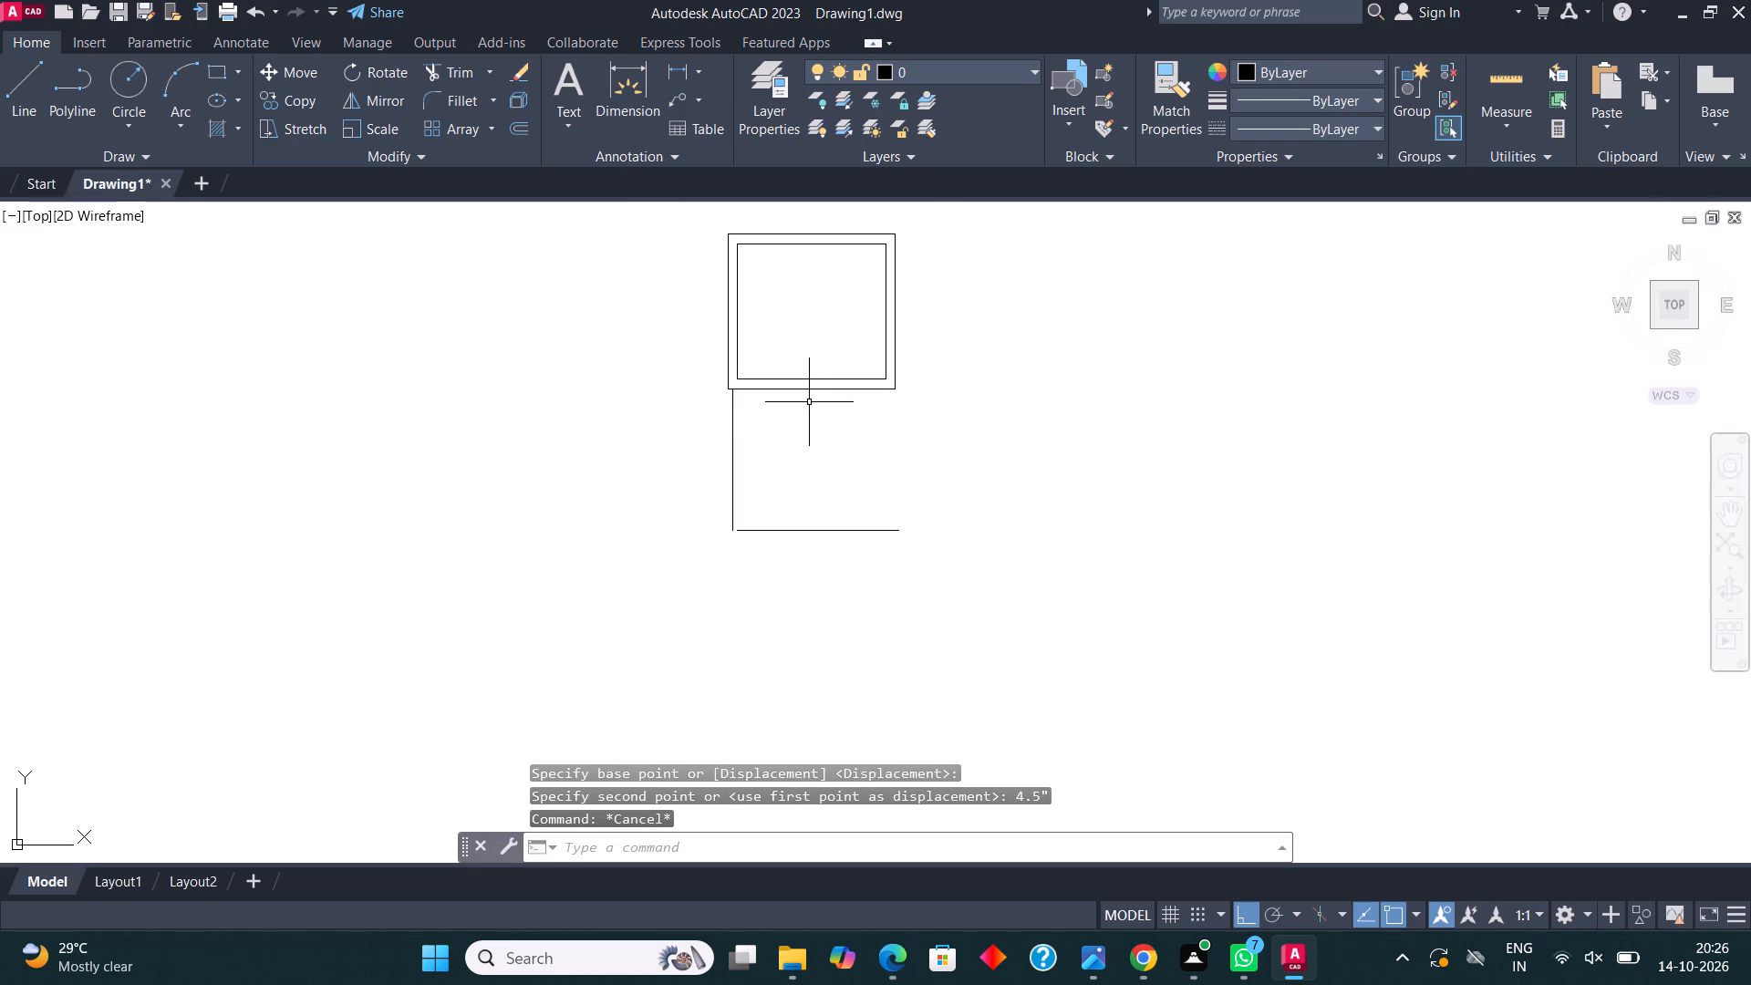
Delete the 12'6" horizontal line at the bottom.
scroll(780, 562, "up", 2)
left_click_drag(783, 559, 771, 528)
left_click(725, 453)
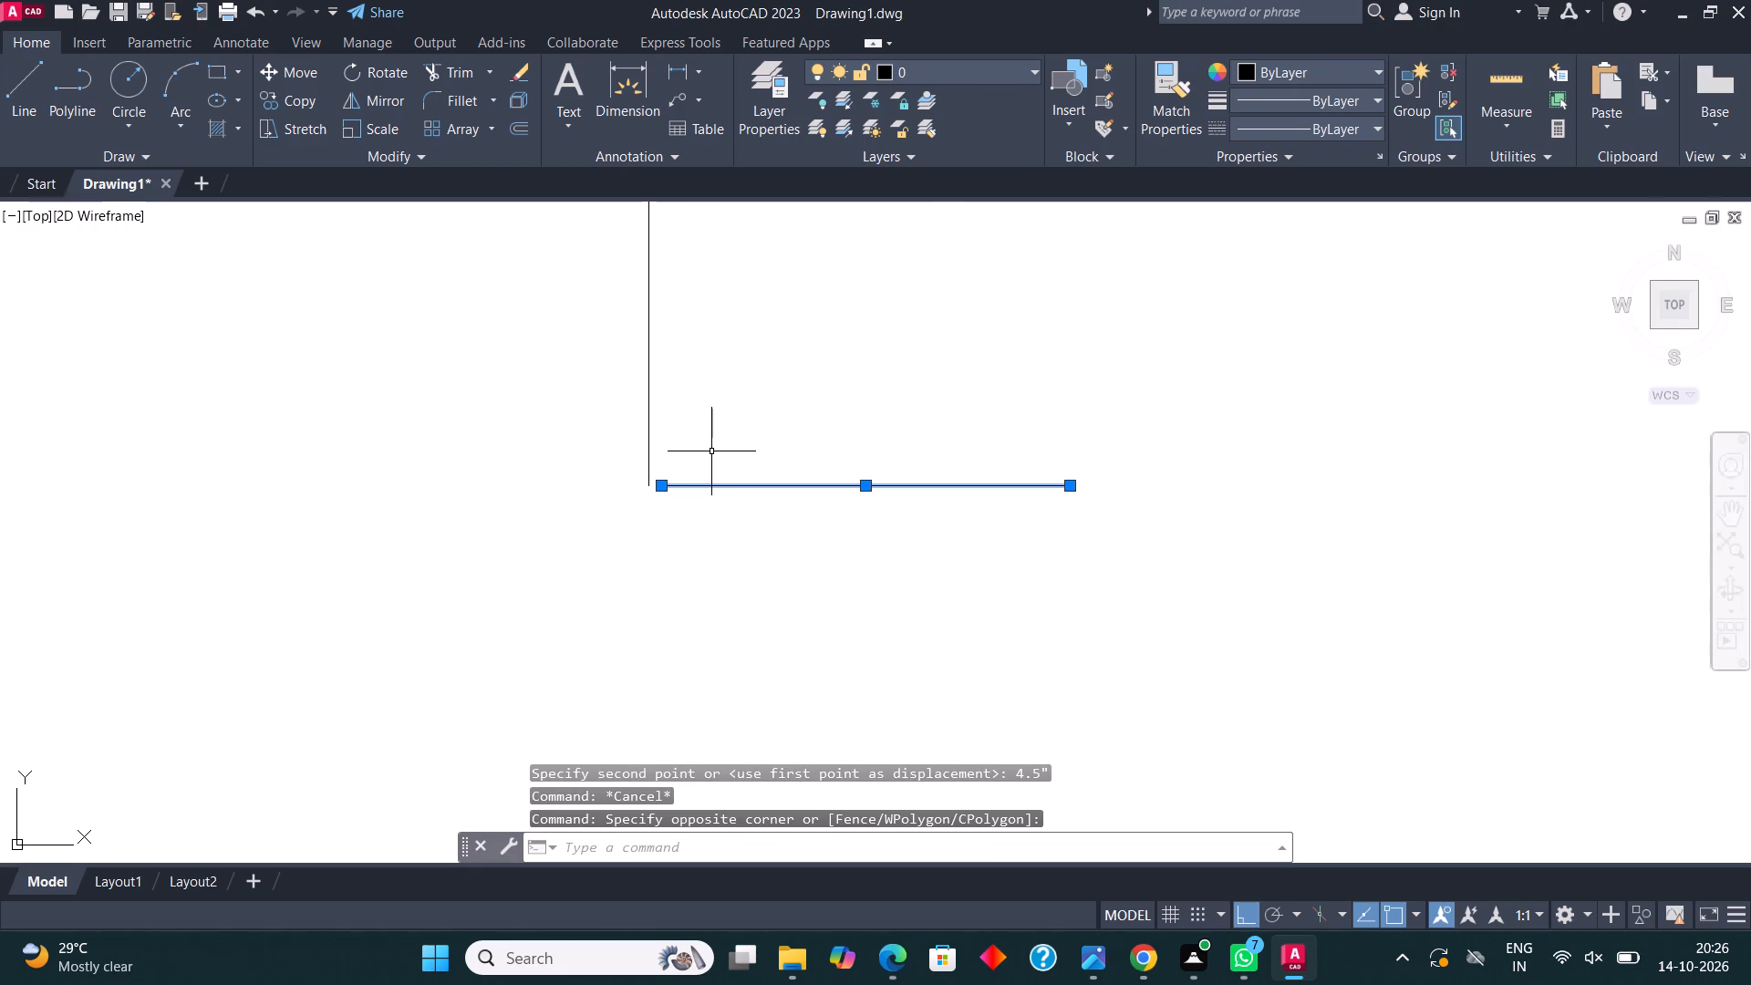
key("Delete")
Draw a 12'6" horizontal line to the right from the lower end of the 11' vertical line.
left_click(19, 68)
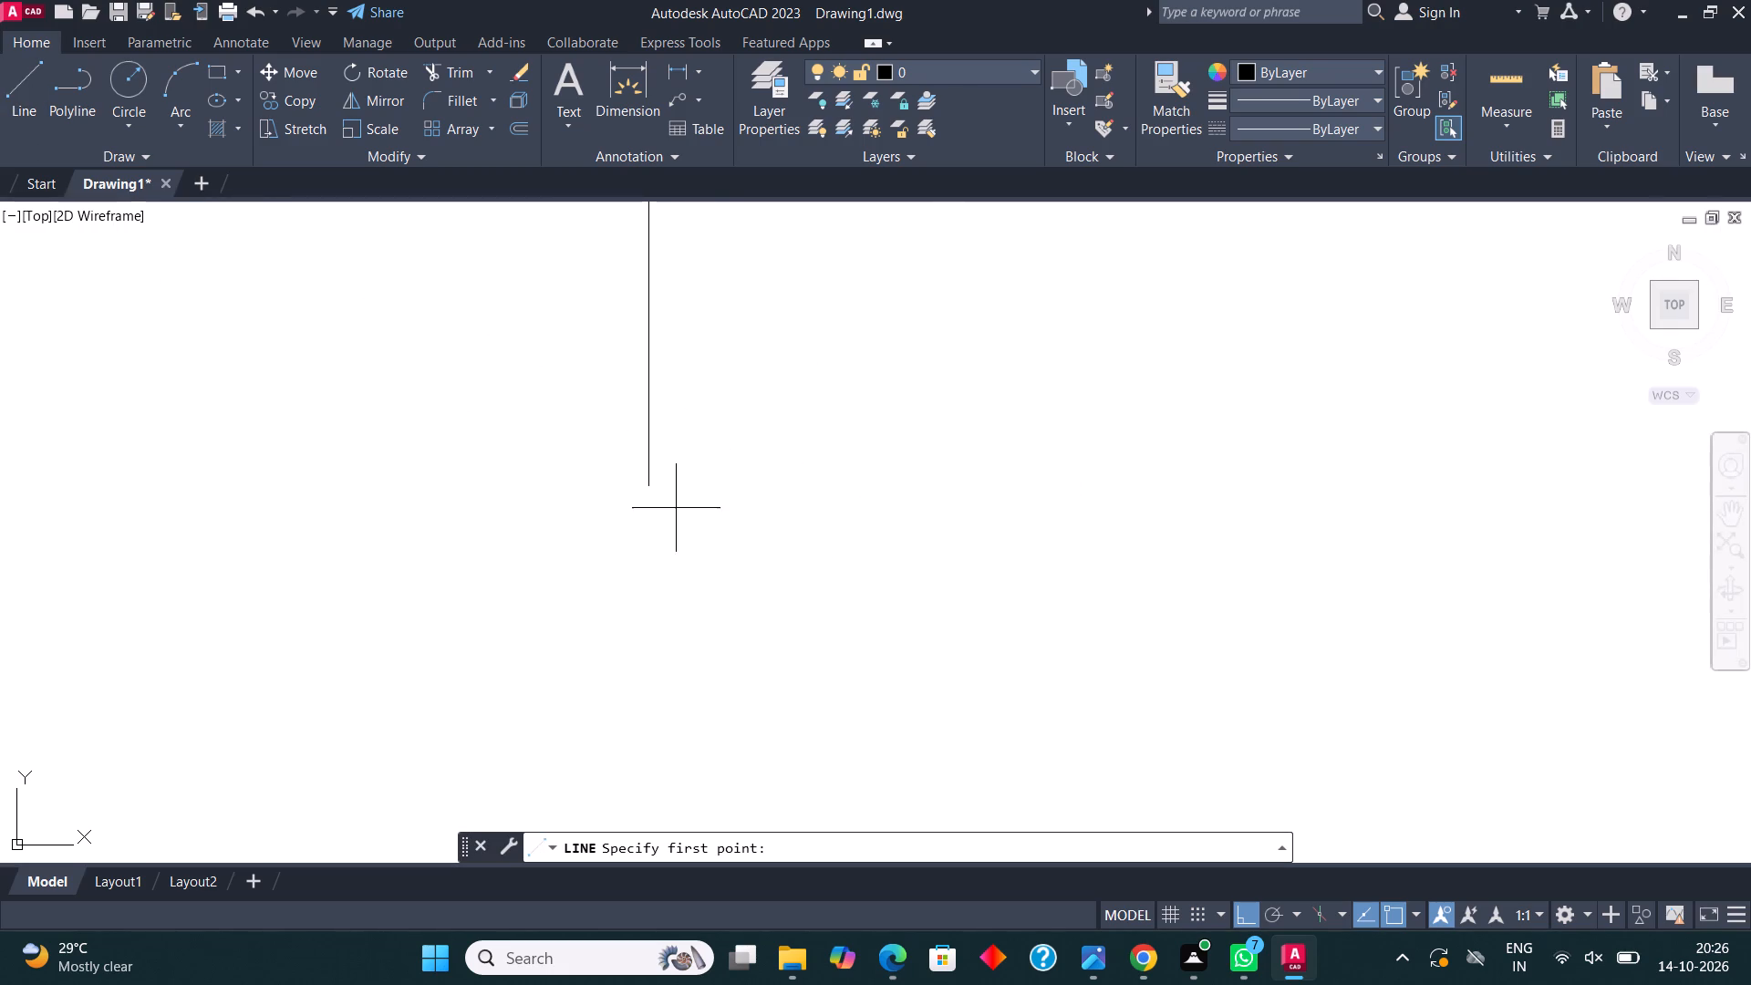
left_click(649, 480)
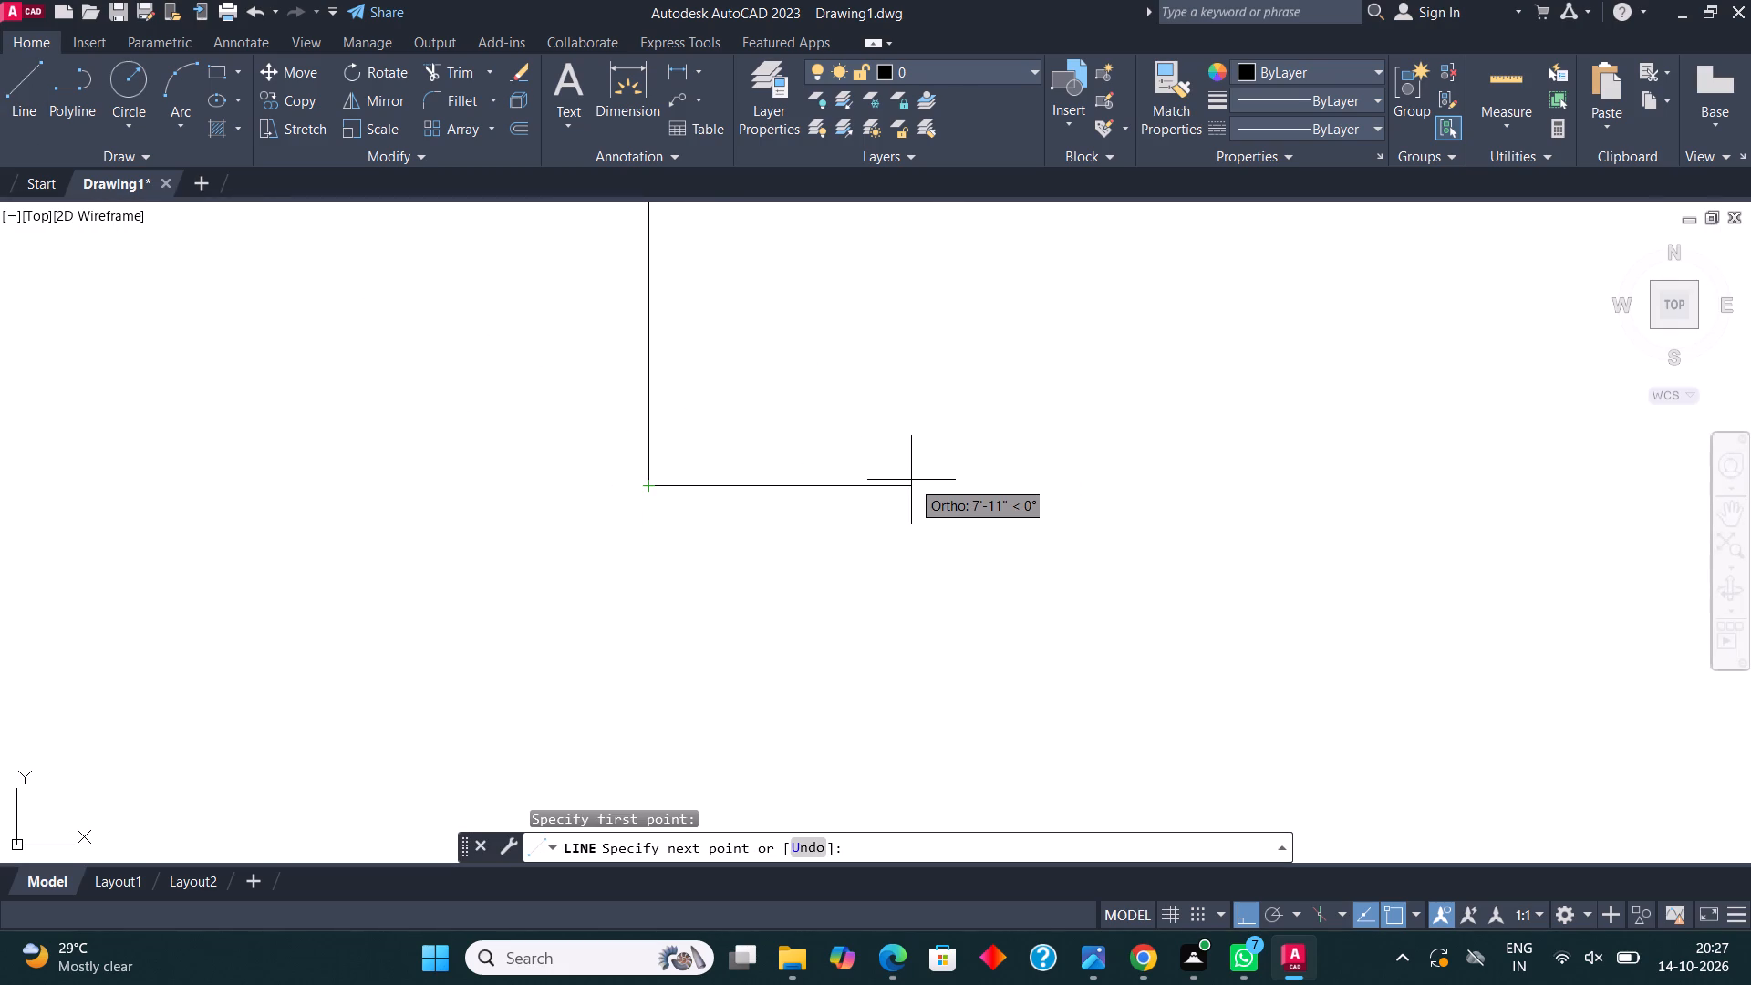
type("12'6\"")
key("Return")
scroll(917, 487, "down", 3)
scroll(964, 390, "up", 3)
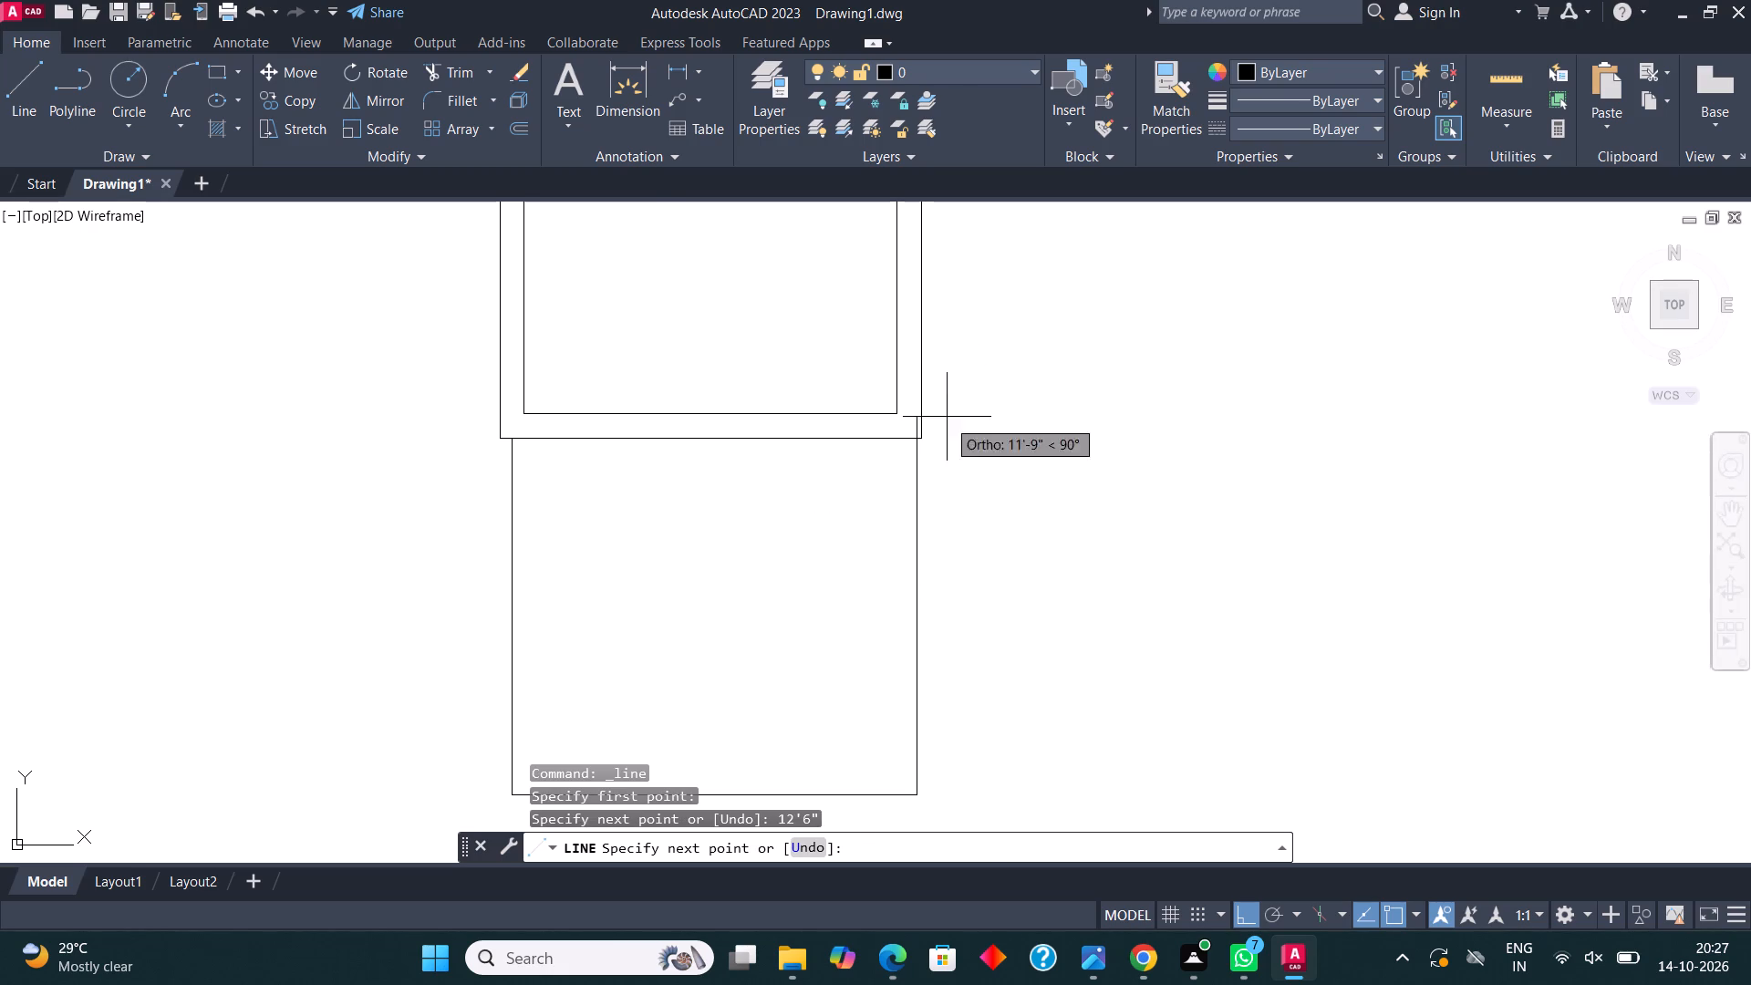
middle_click_drag(931, 441, 951, 410)
key("Escape")
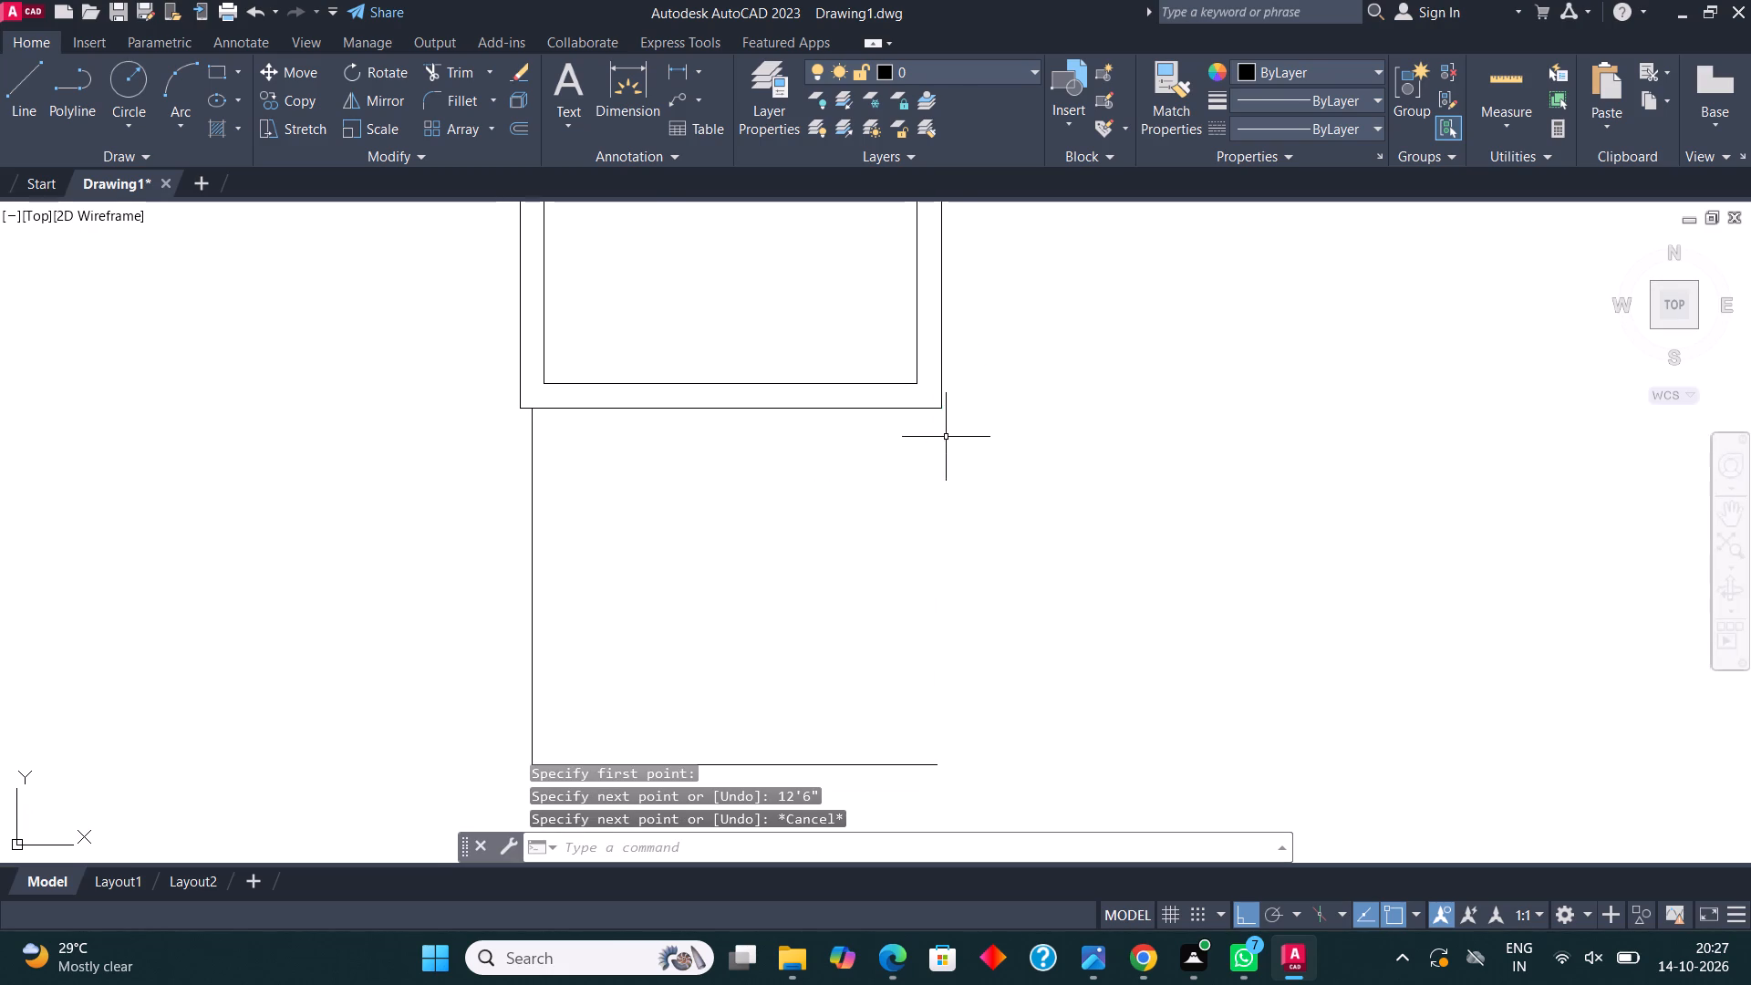
Draw a vertical line from the upper room's outer lower-left corner down to just past the 12'6" horizontal line.
middle_click_drag(982, 518, 1006, 464)
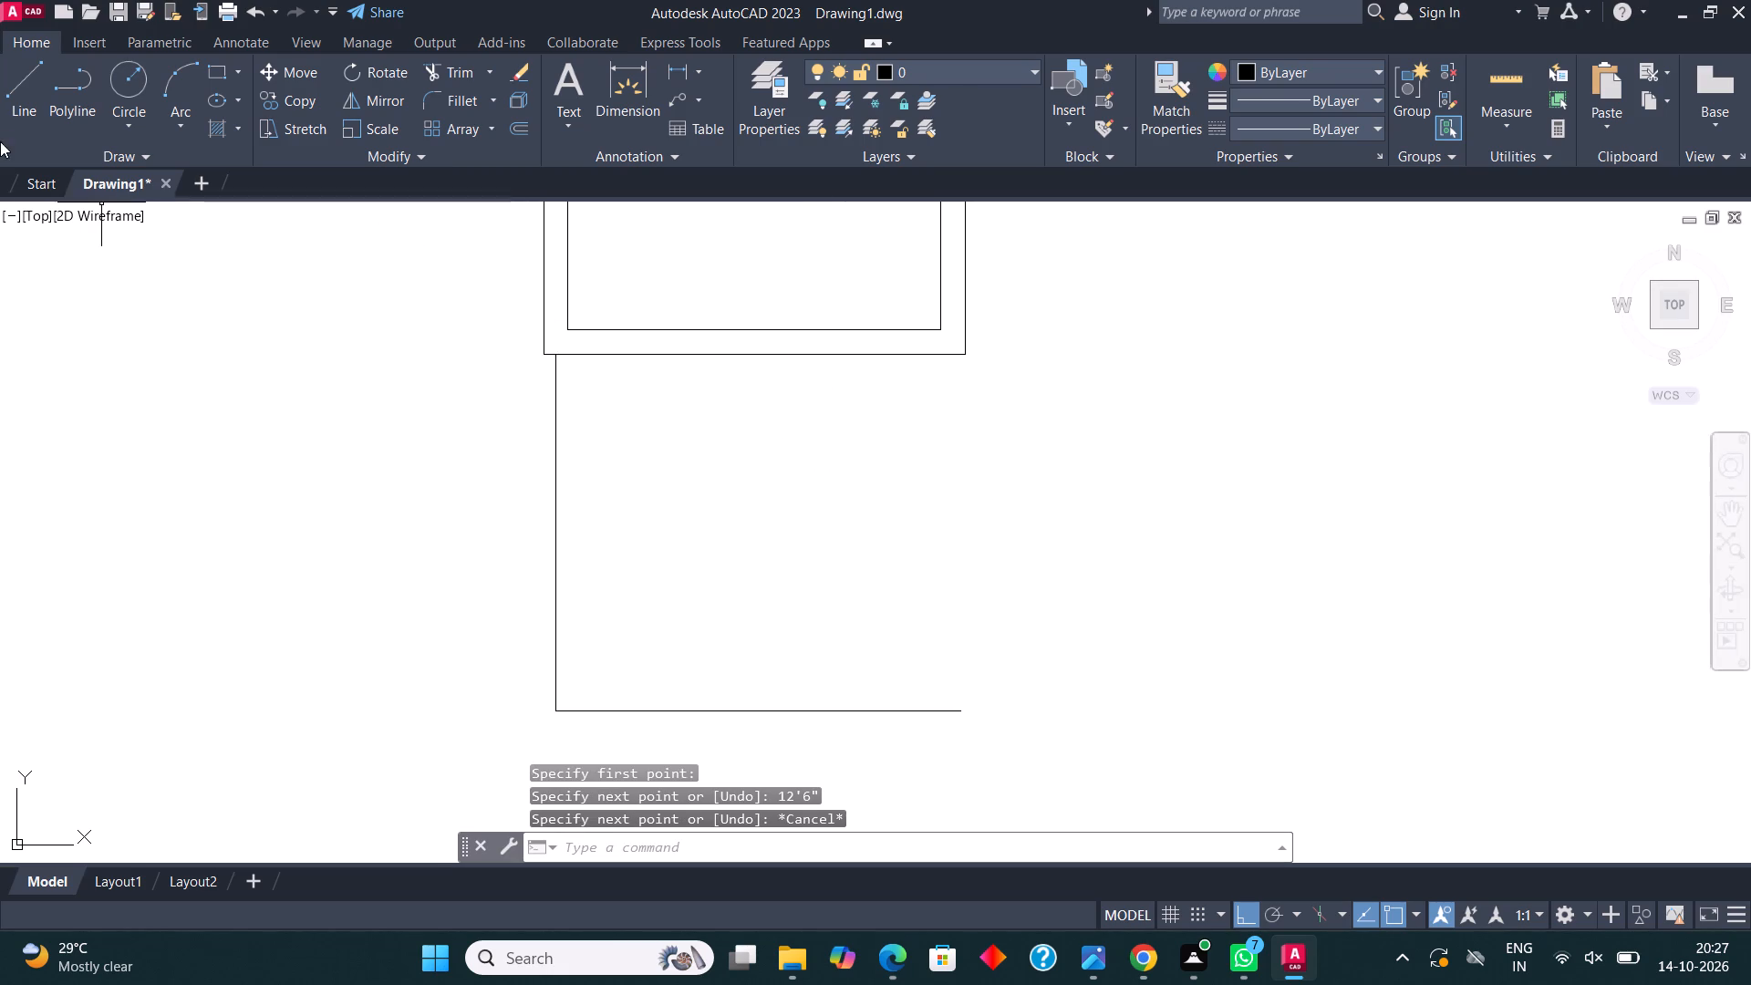
left_click(28, 96)
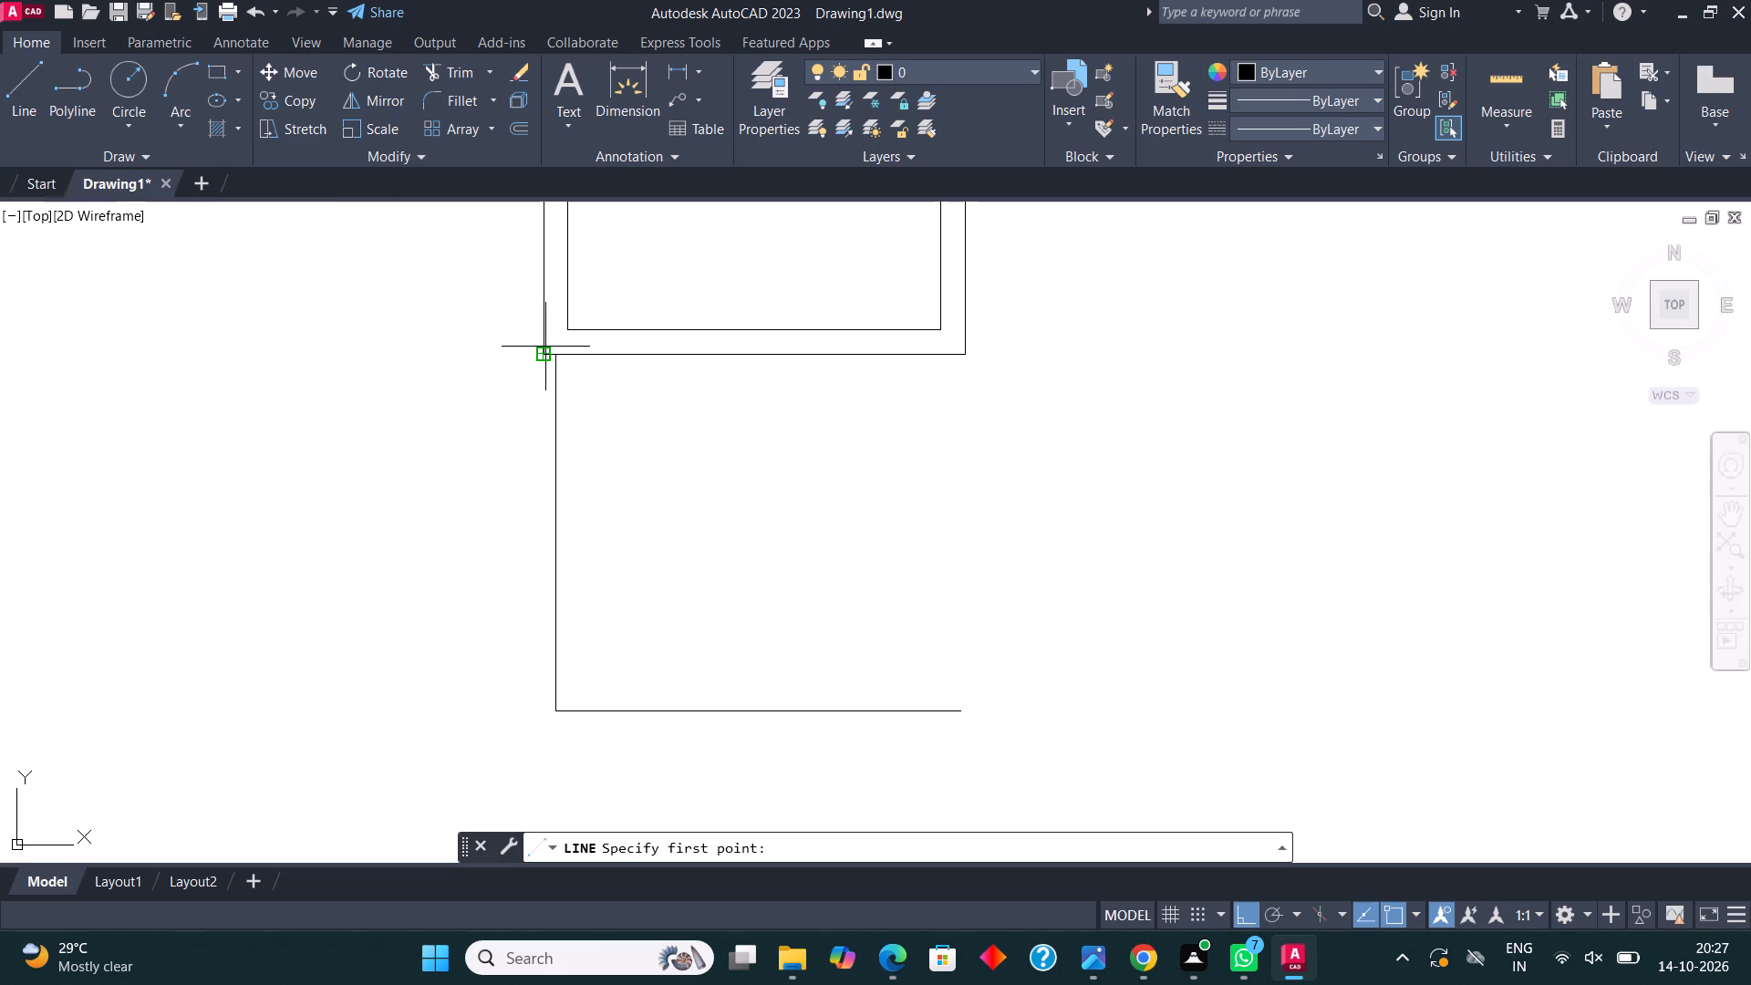
left_click(545, 347)
left_click(532, 723)
key("Escape")
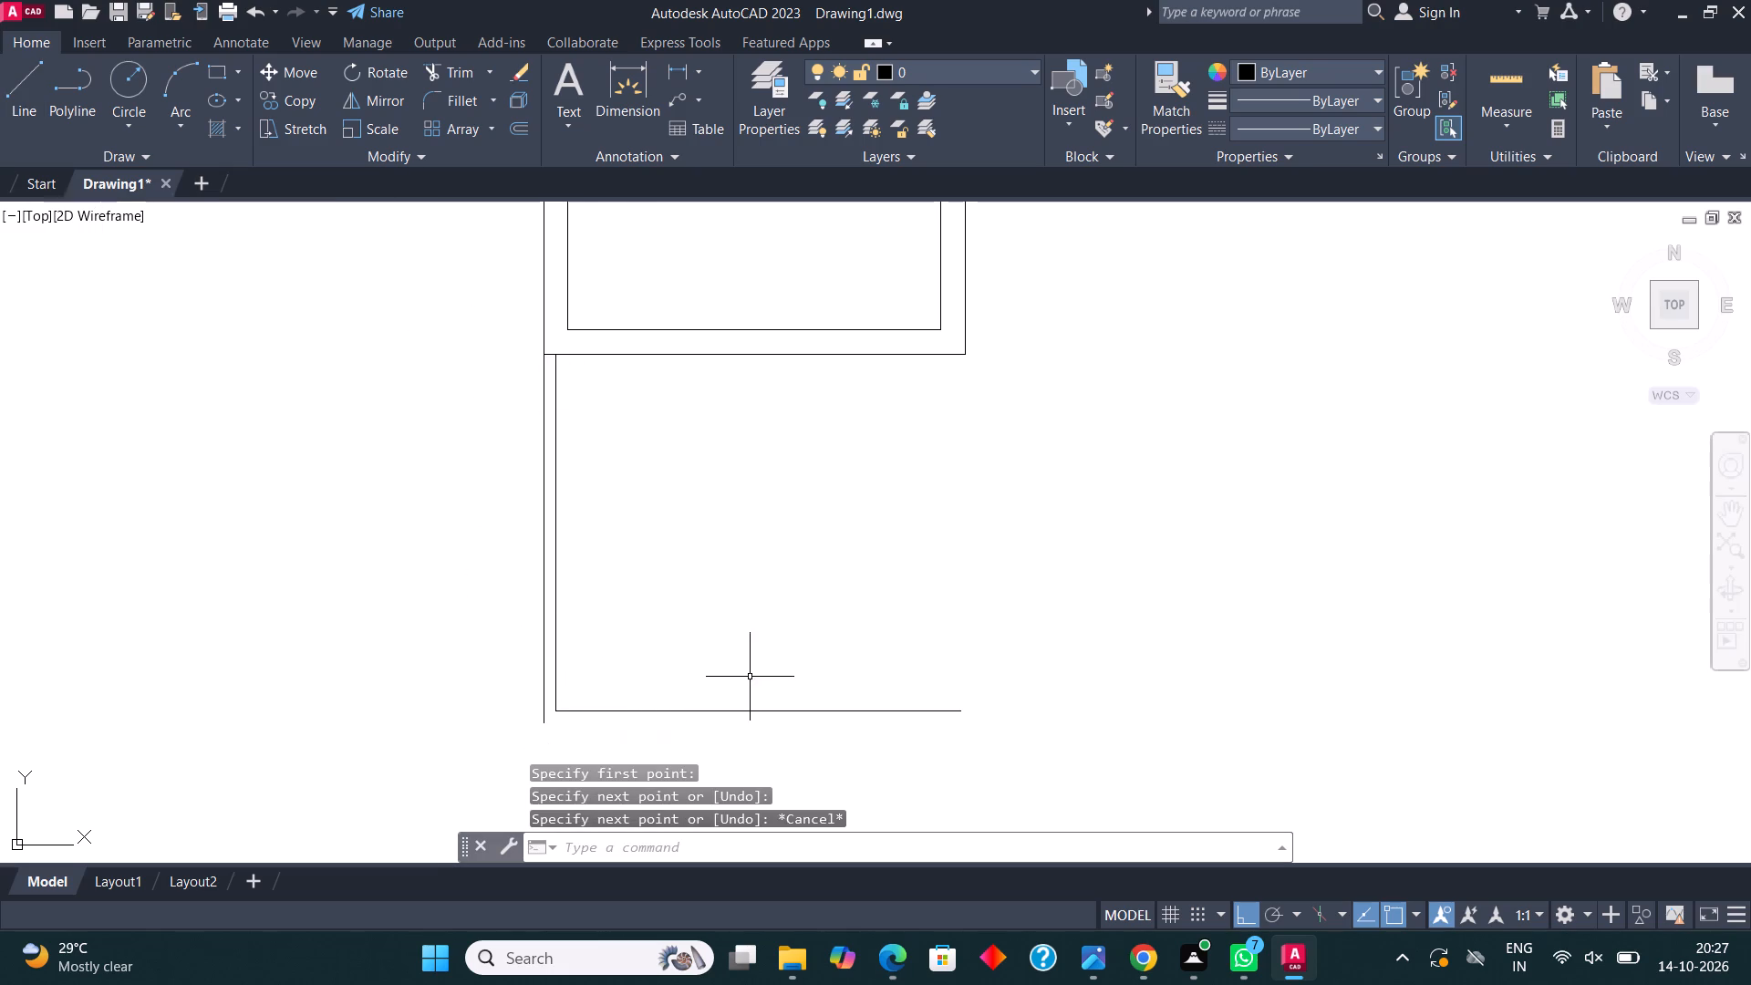
Offset the 12'6" horizontal line 4.5" downward to form the outer face of the lower wall.
middle_click_drag(751, 644, 750, 468)
left_click(759, 535)
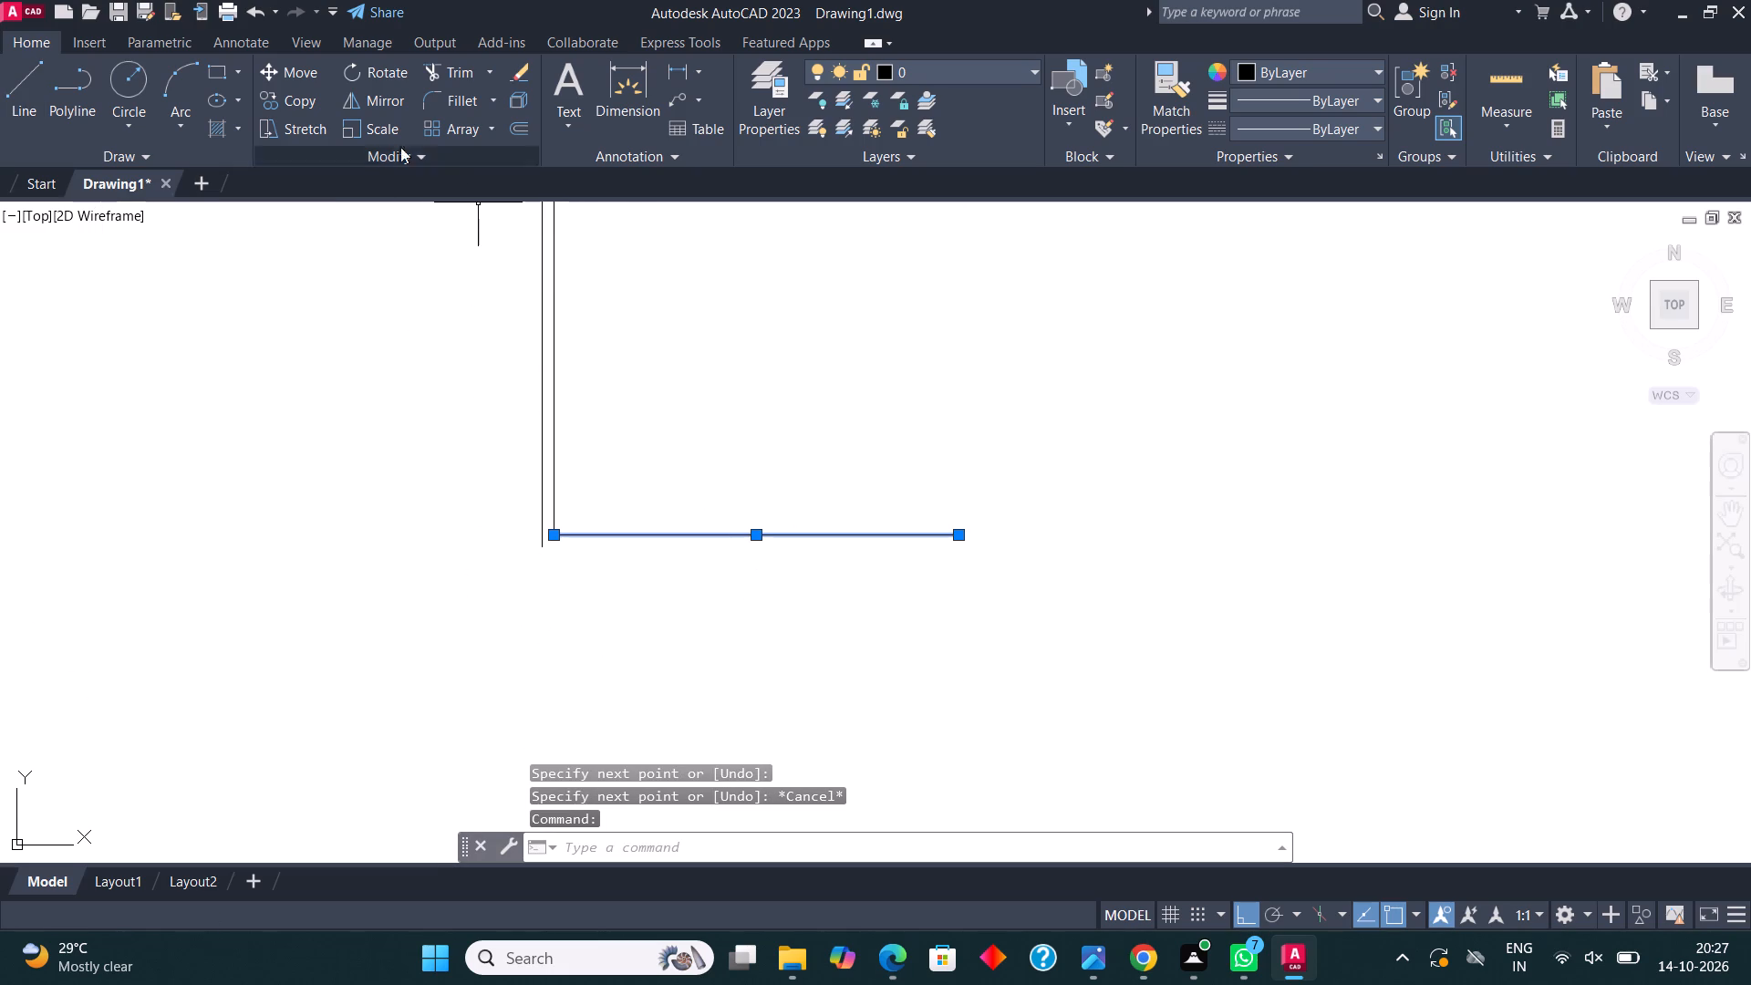
left_click(525, 123)
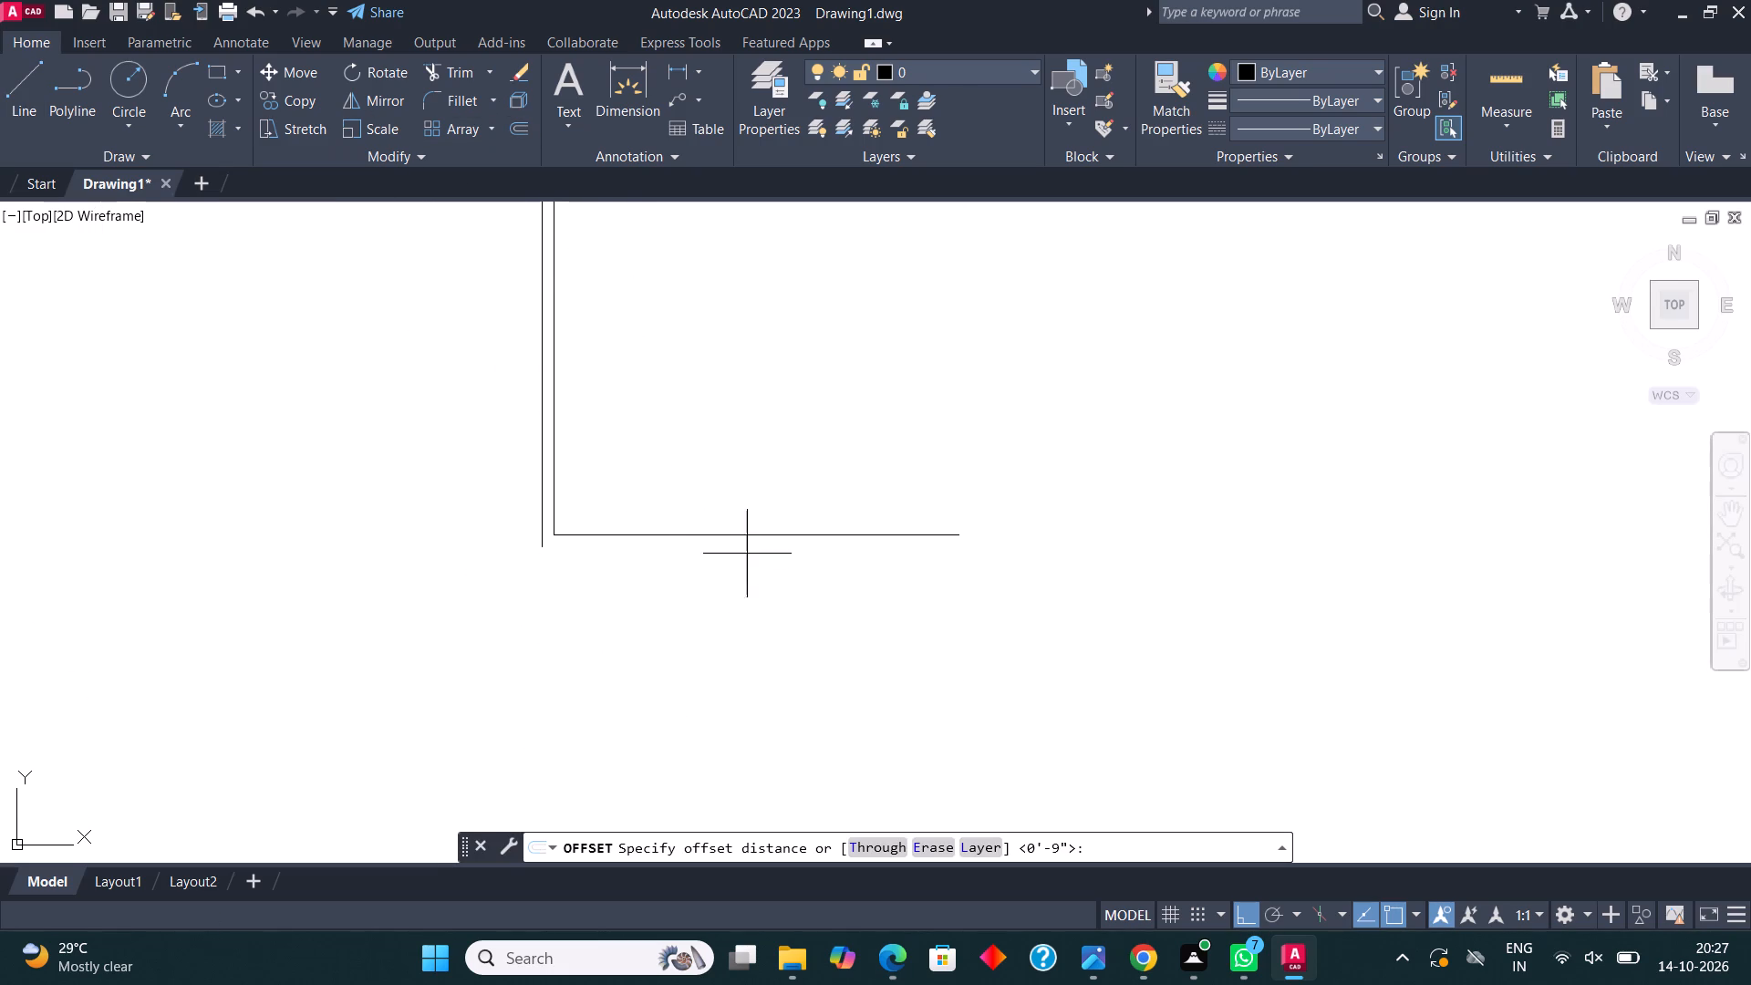
left_click(762, 536)
type("4.5\"")
key("Return")
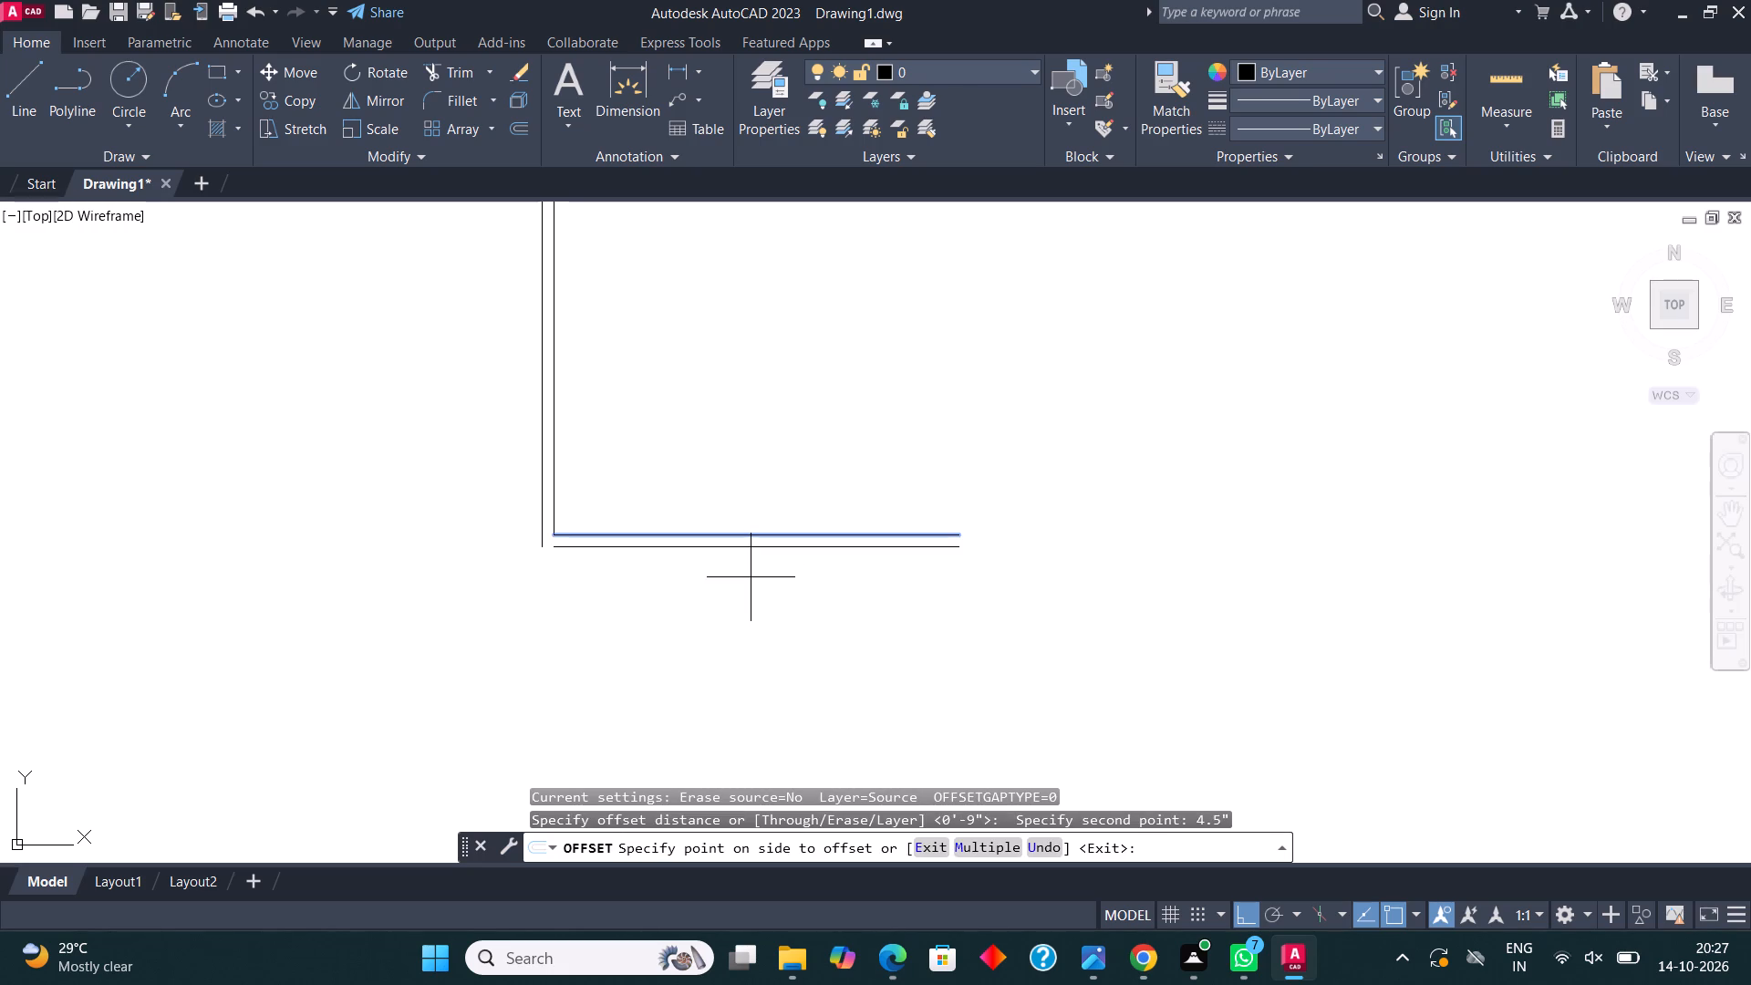
left_click(751, 577)
left_click(740, 604)
key("Escape")
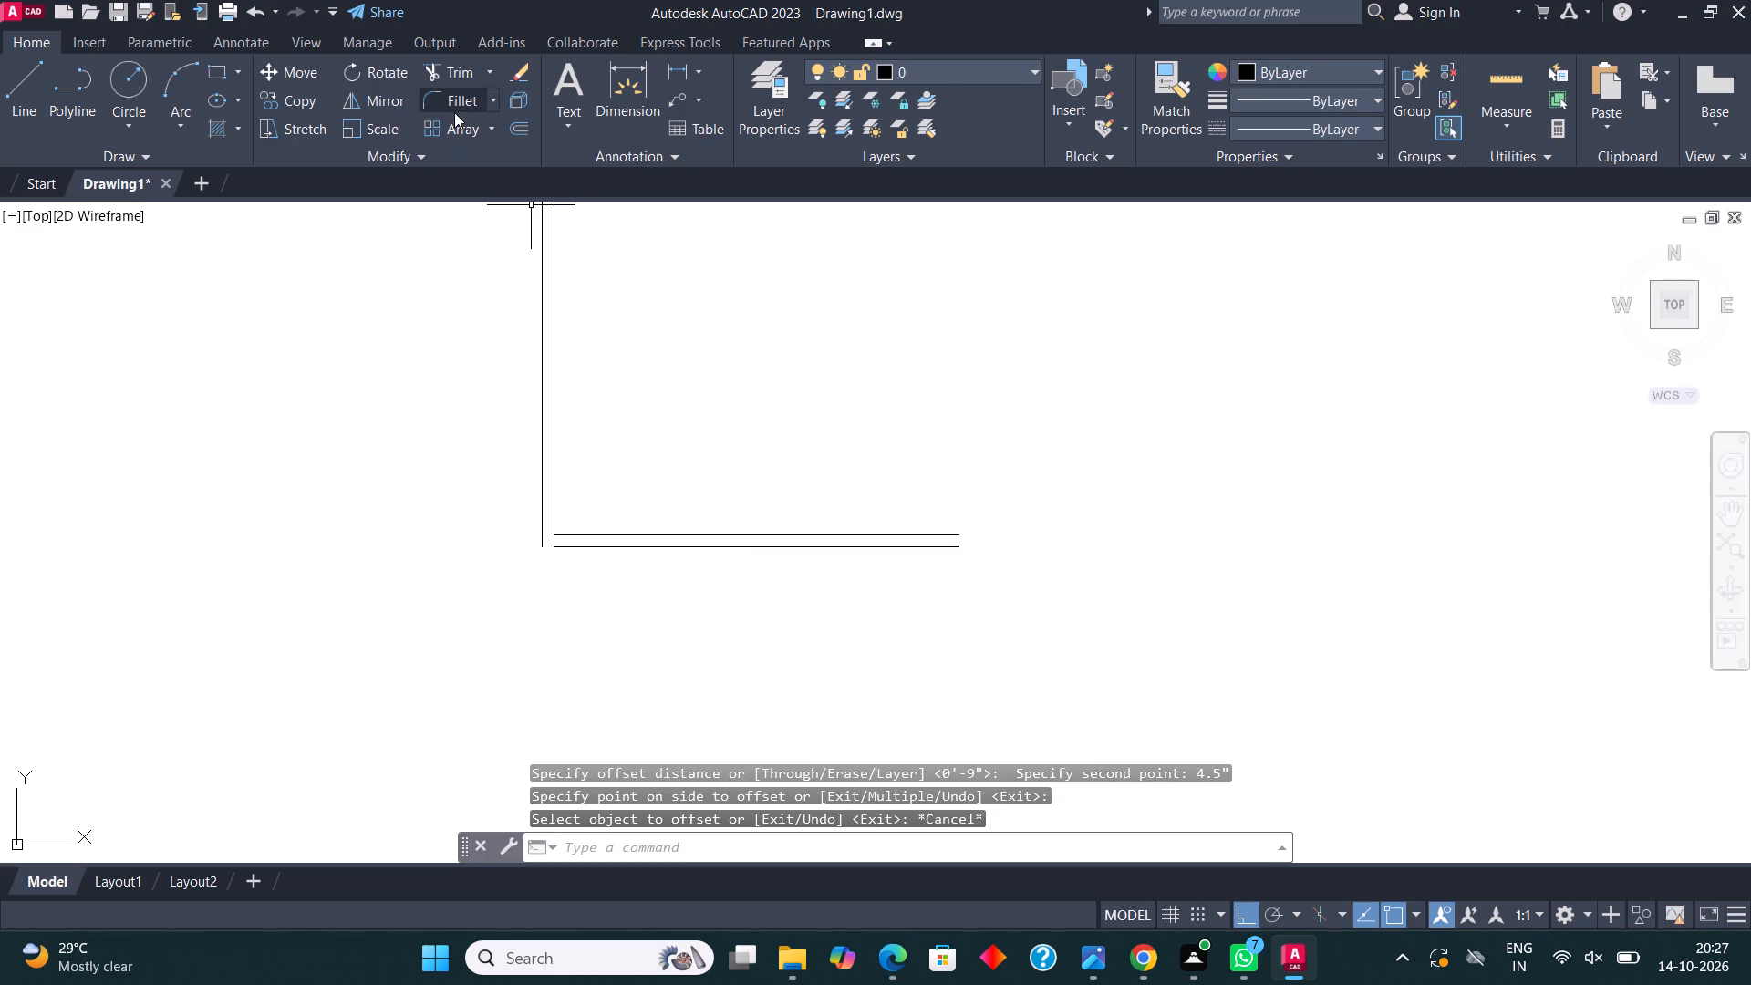
Fillet the outer left vertical line and the offset bottom line into a closed outer corner.
left_click(462, 99)
left_click(541, 493)
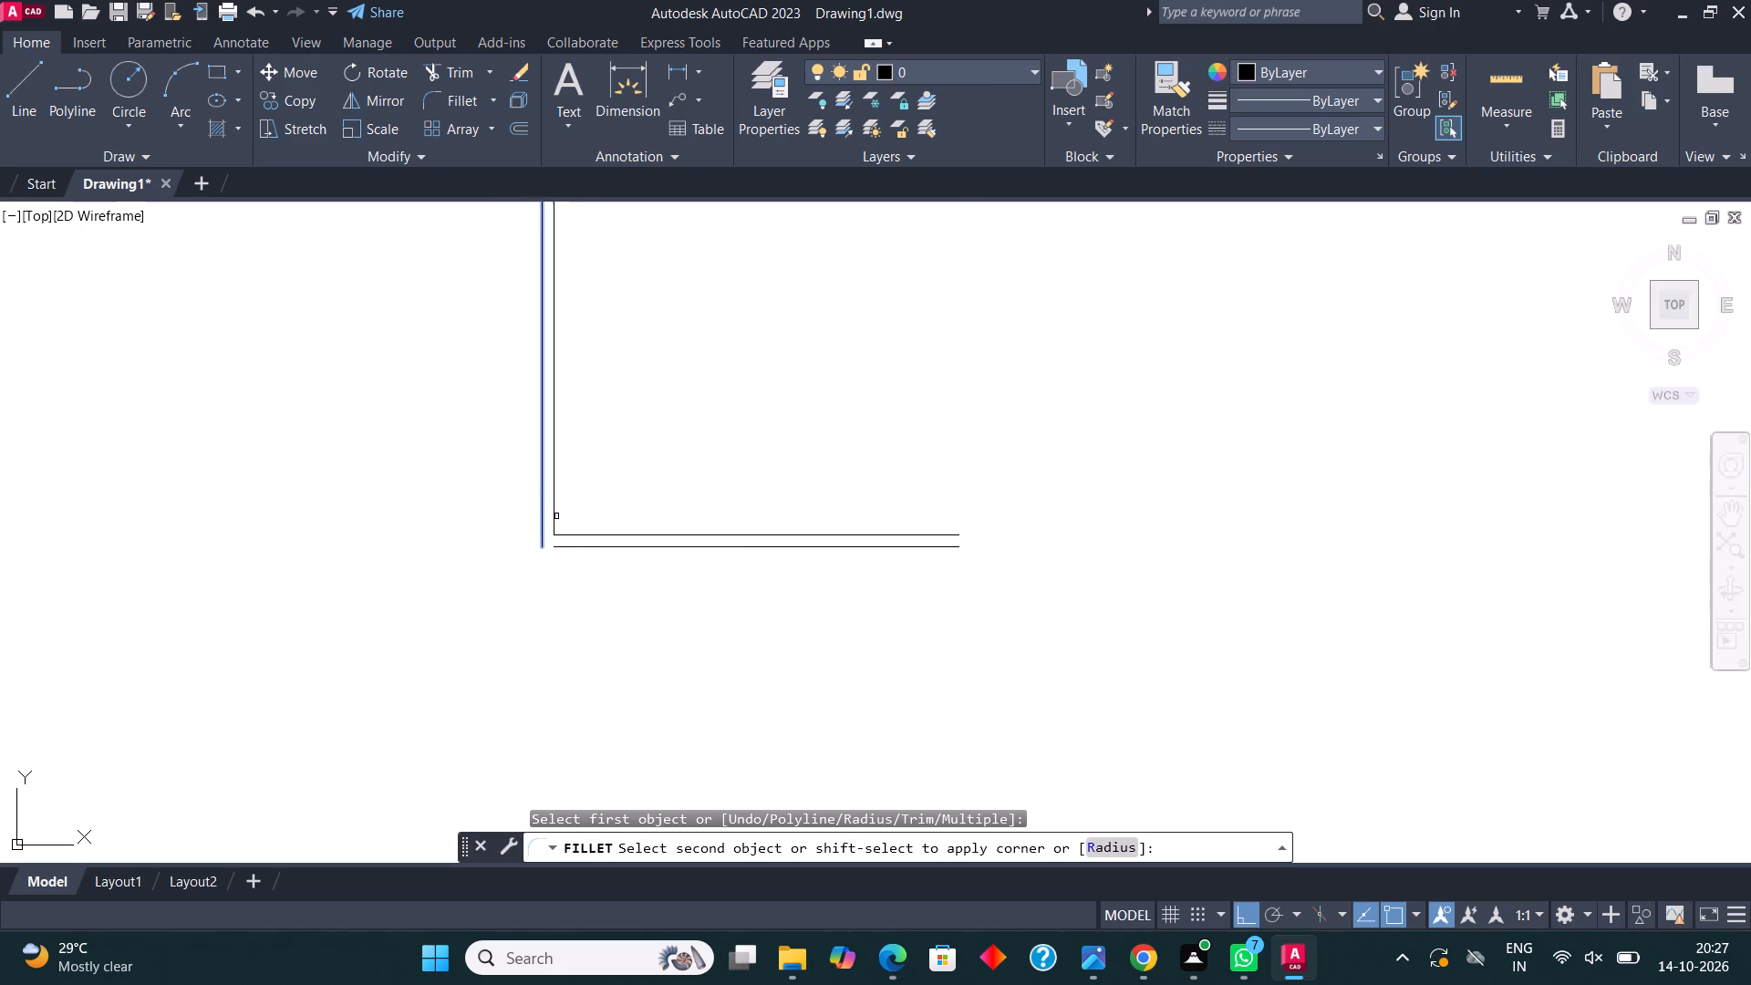
left_click(580, 549)
scroll(684, 469, "down", 1)
middle_click_drag(713, 493, 758, 520)
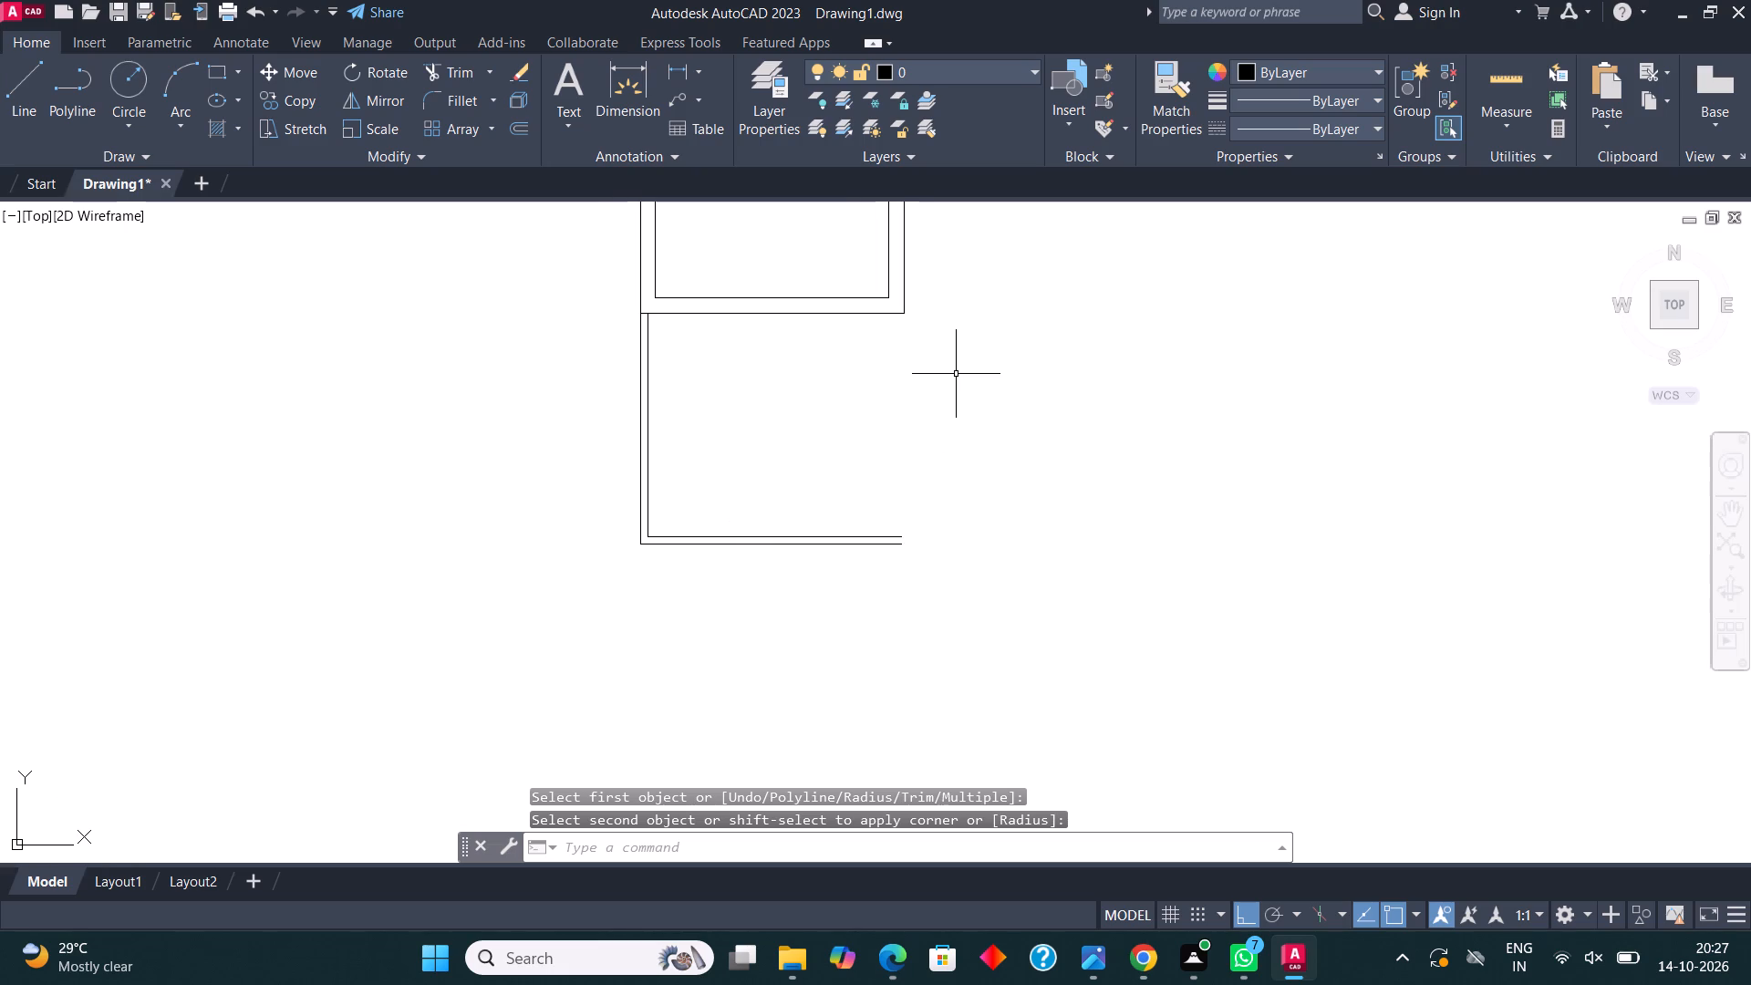
Draw a vertical line from the upper room's outer lower-right corner down to the level of the lower room's outer bottom line.
left_click(31, 93)
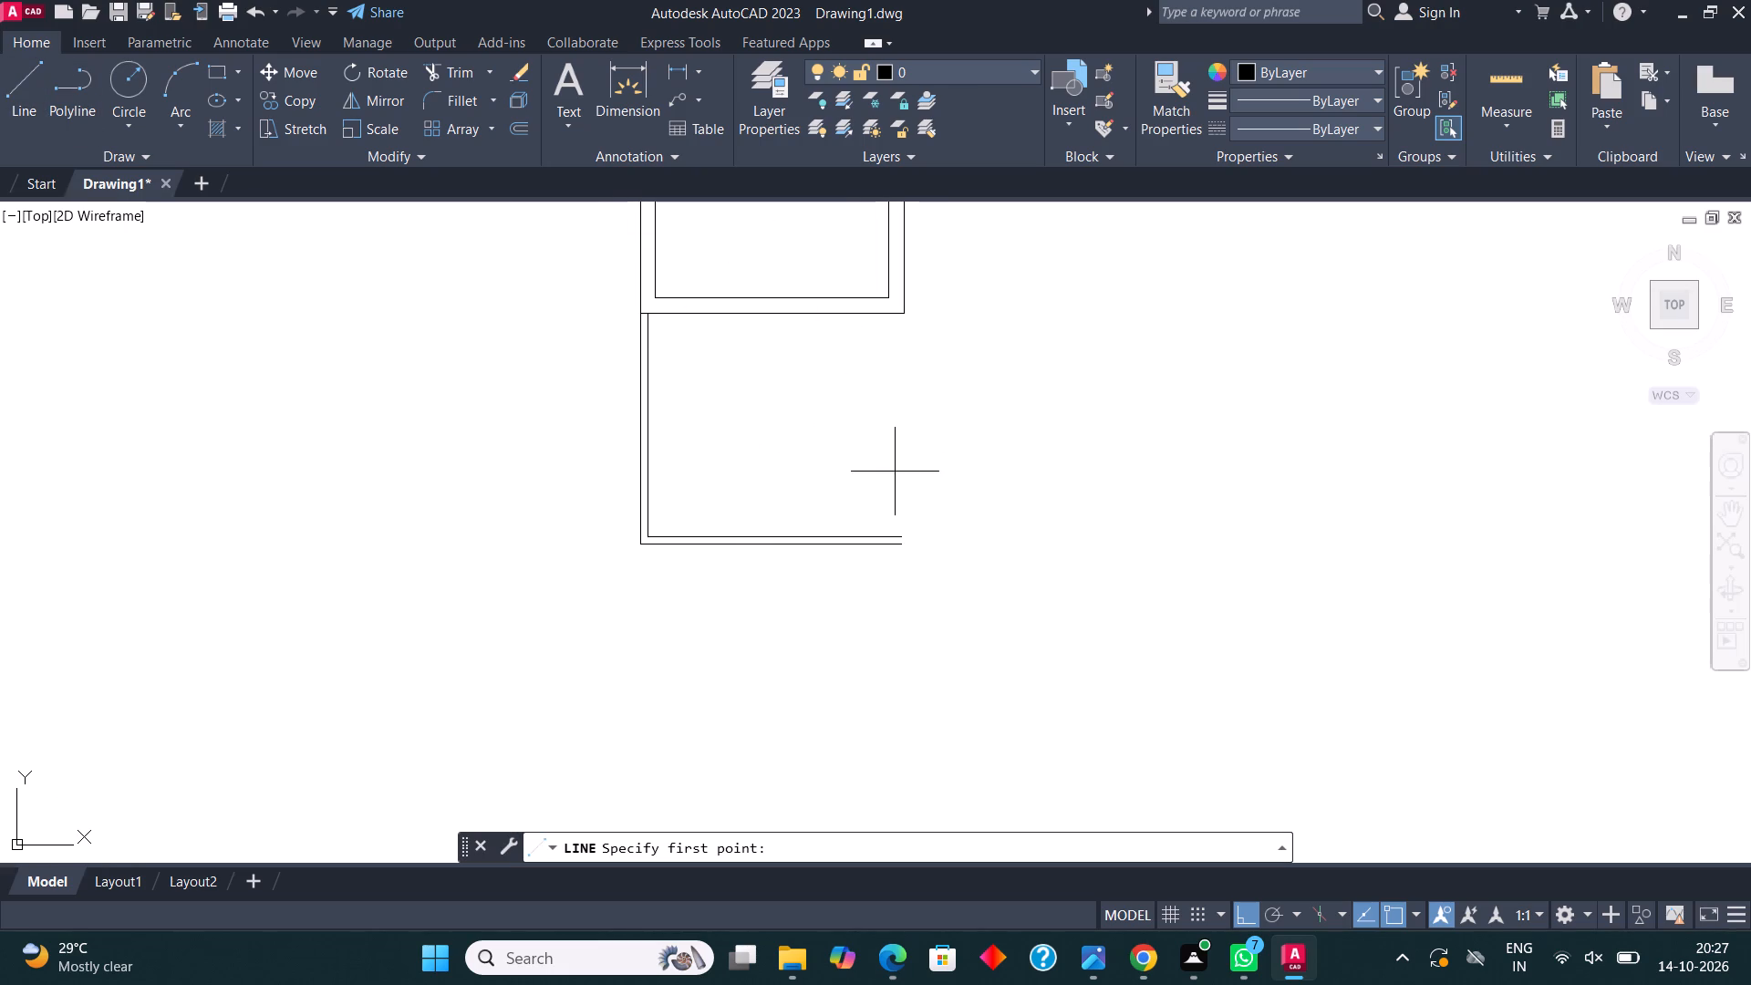
left_click(906, 316)
scroll(898, 499, "up", 2)
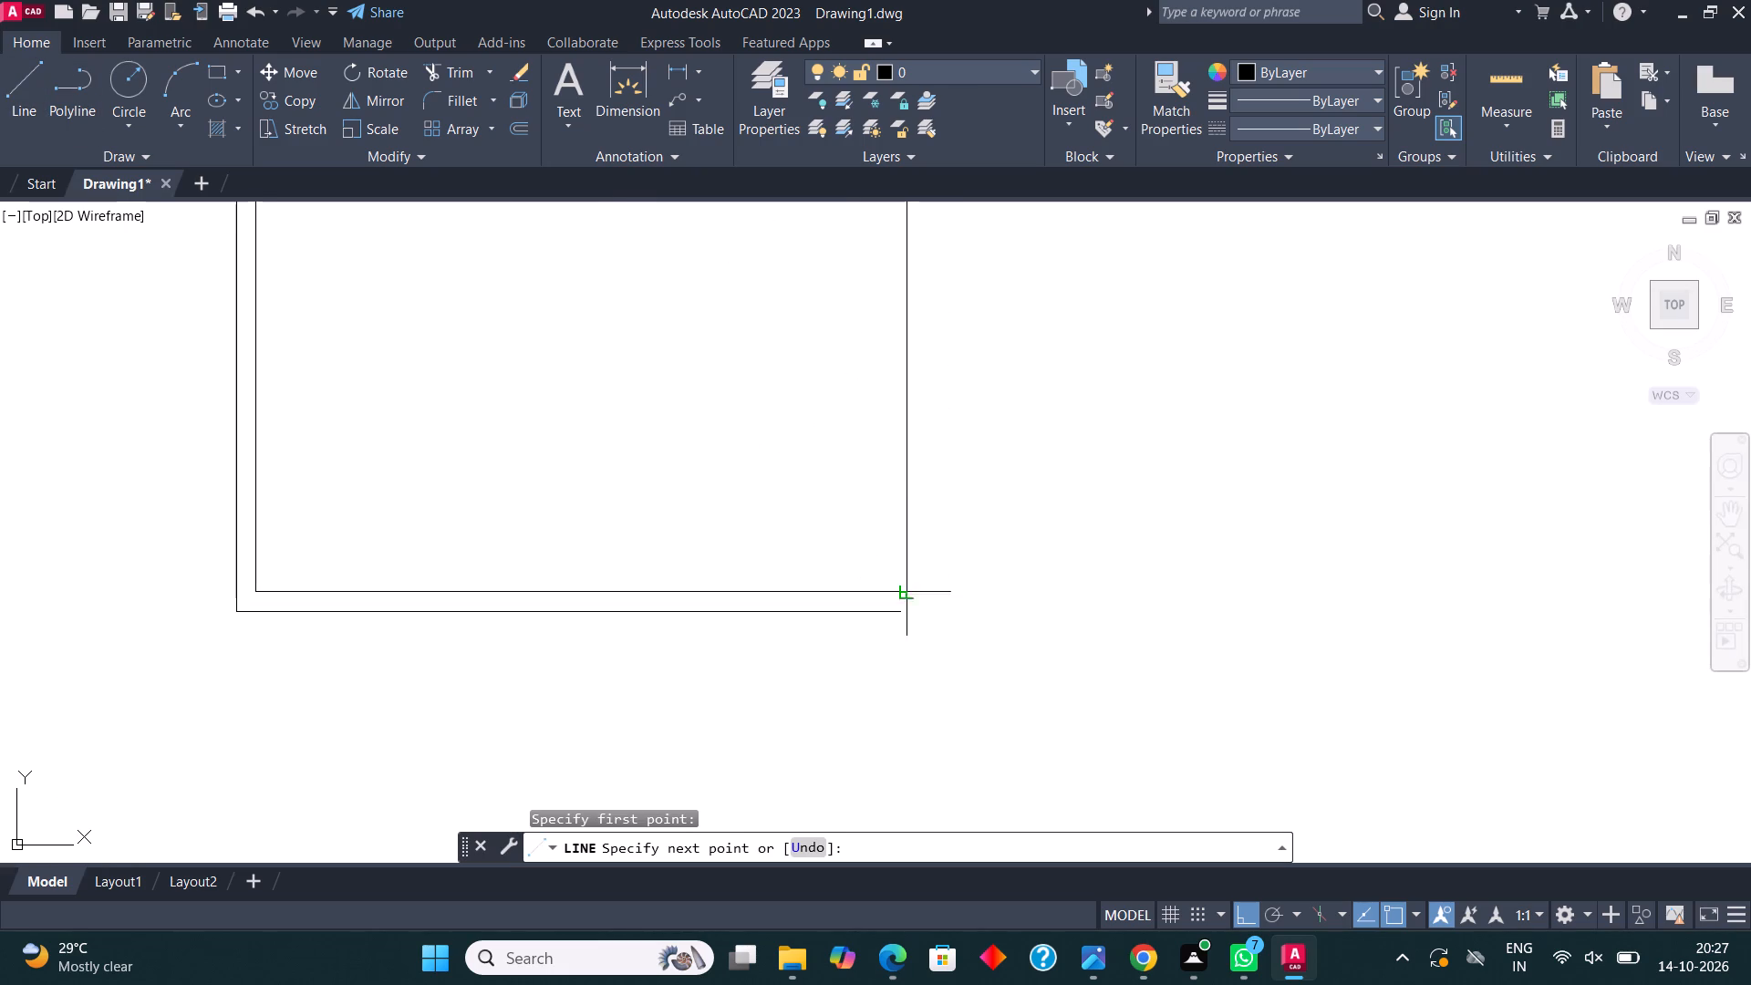
left_click(907, 617)
key("Escape")
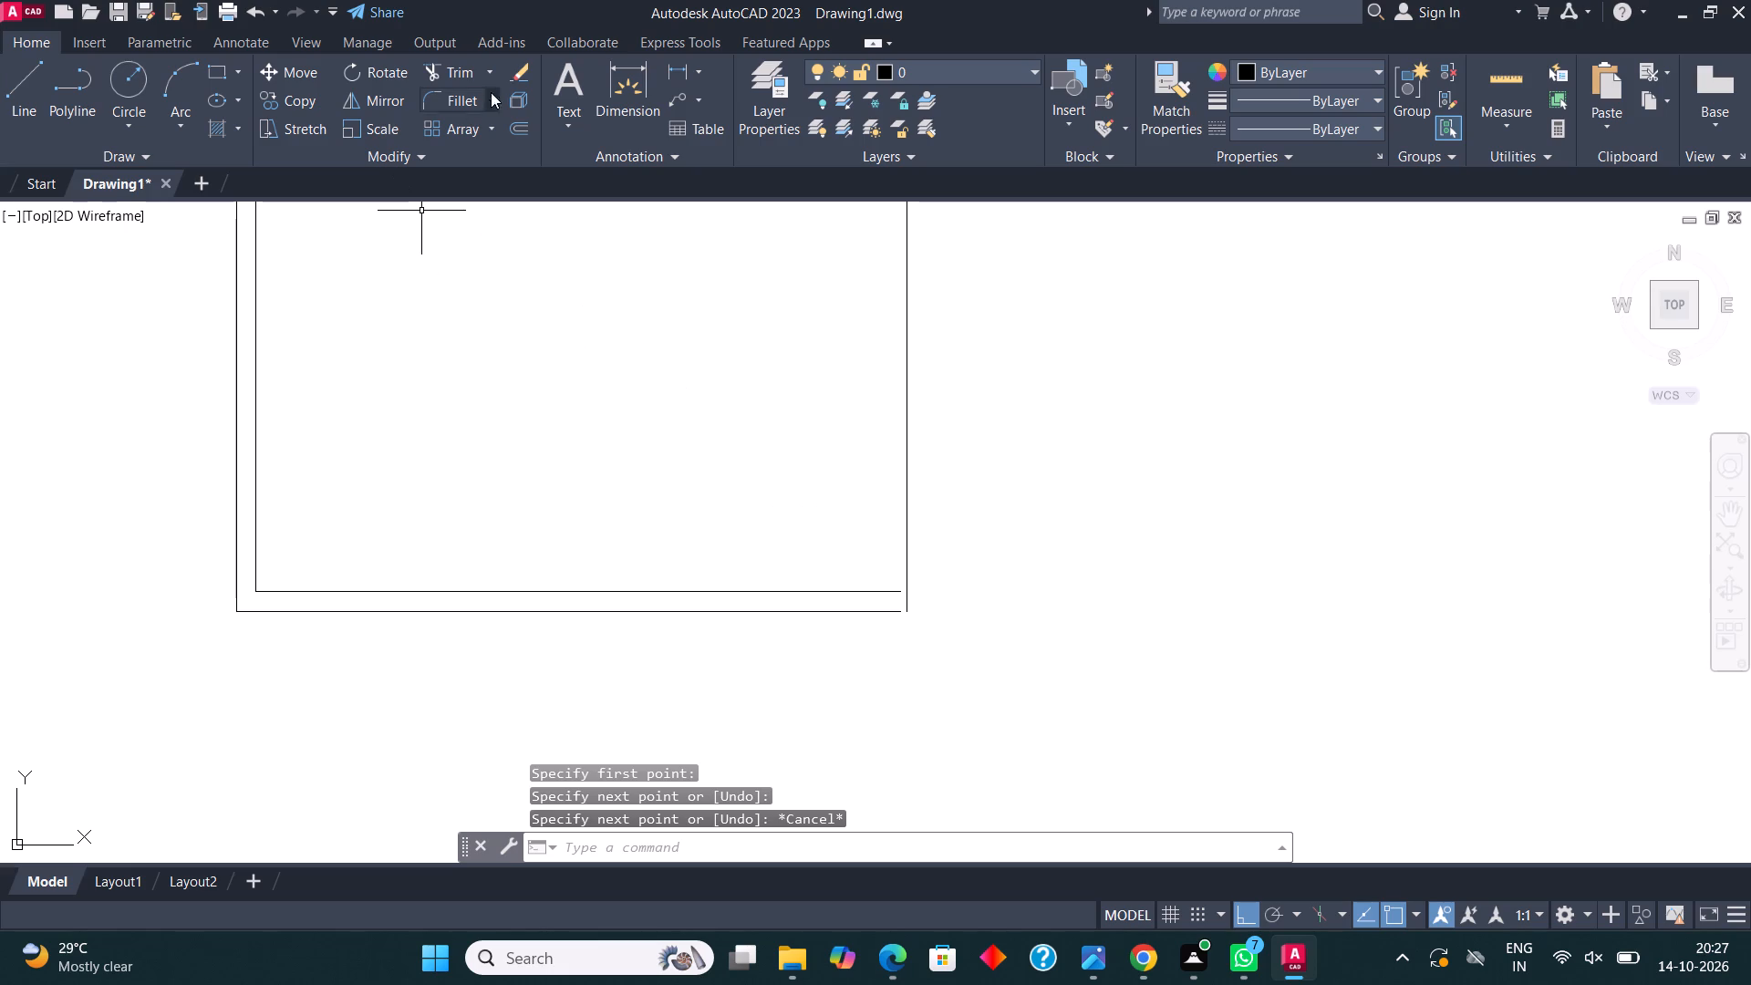
Fillet the lower room's outer bottom line and the new right vertical line into a closed outer corner.
left_click(471, 96)
left_click(884, 613)
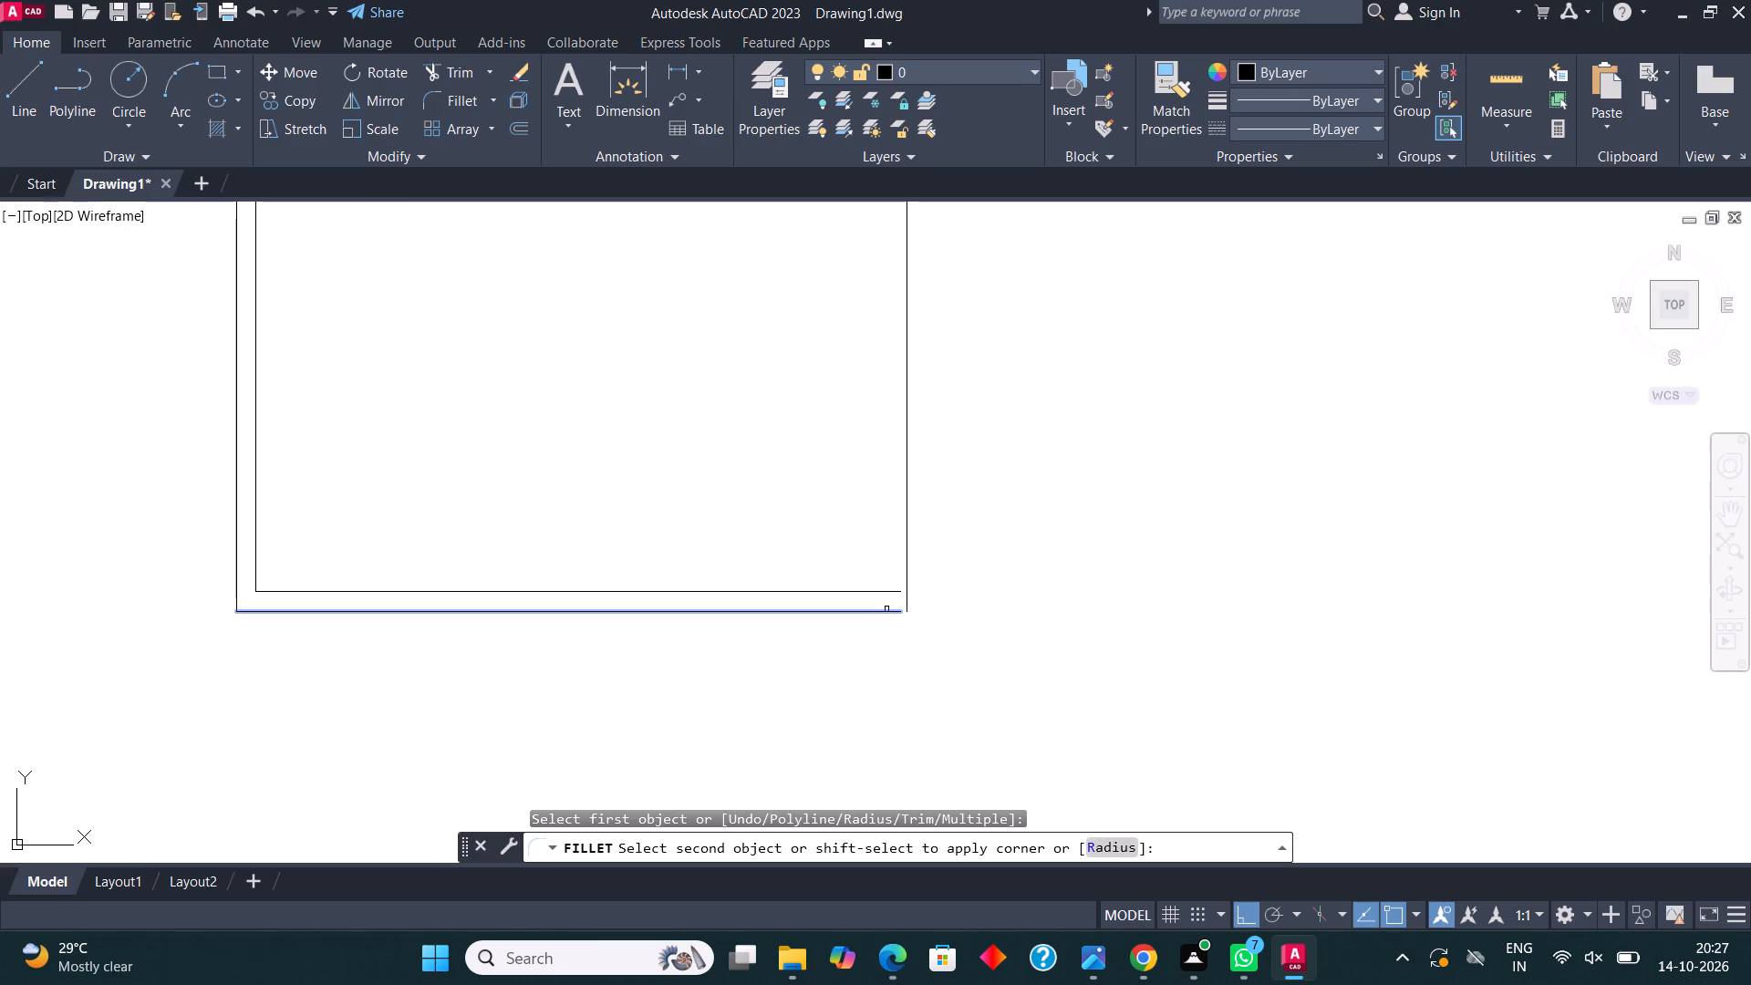
left_click(905, 545)
Offset the lower room's right vertical line 4.5" inward to form the inner face of the right wall.
scroll(925, 645, "down", 2)
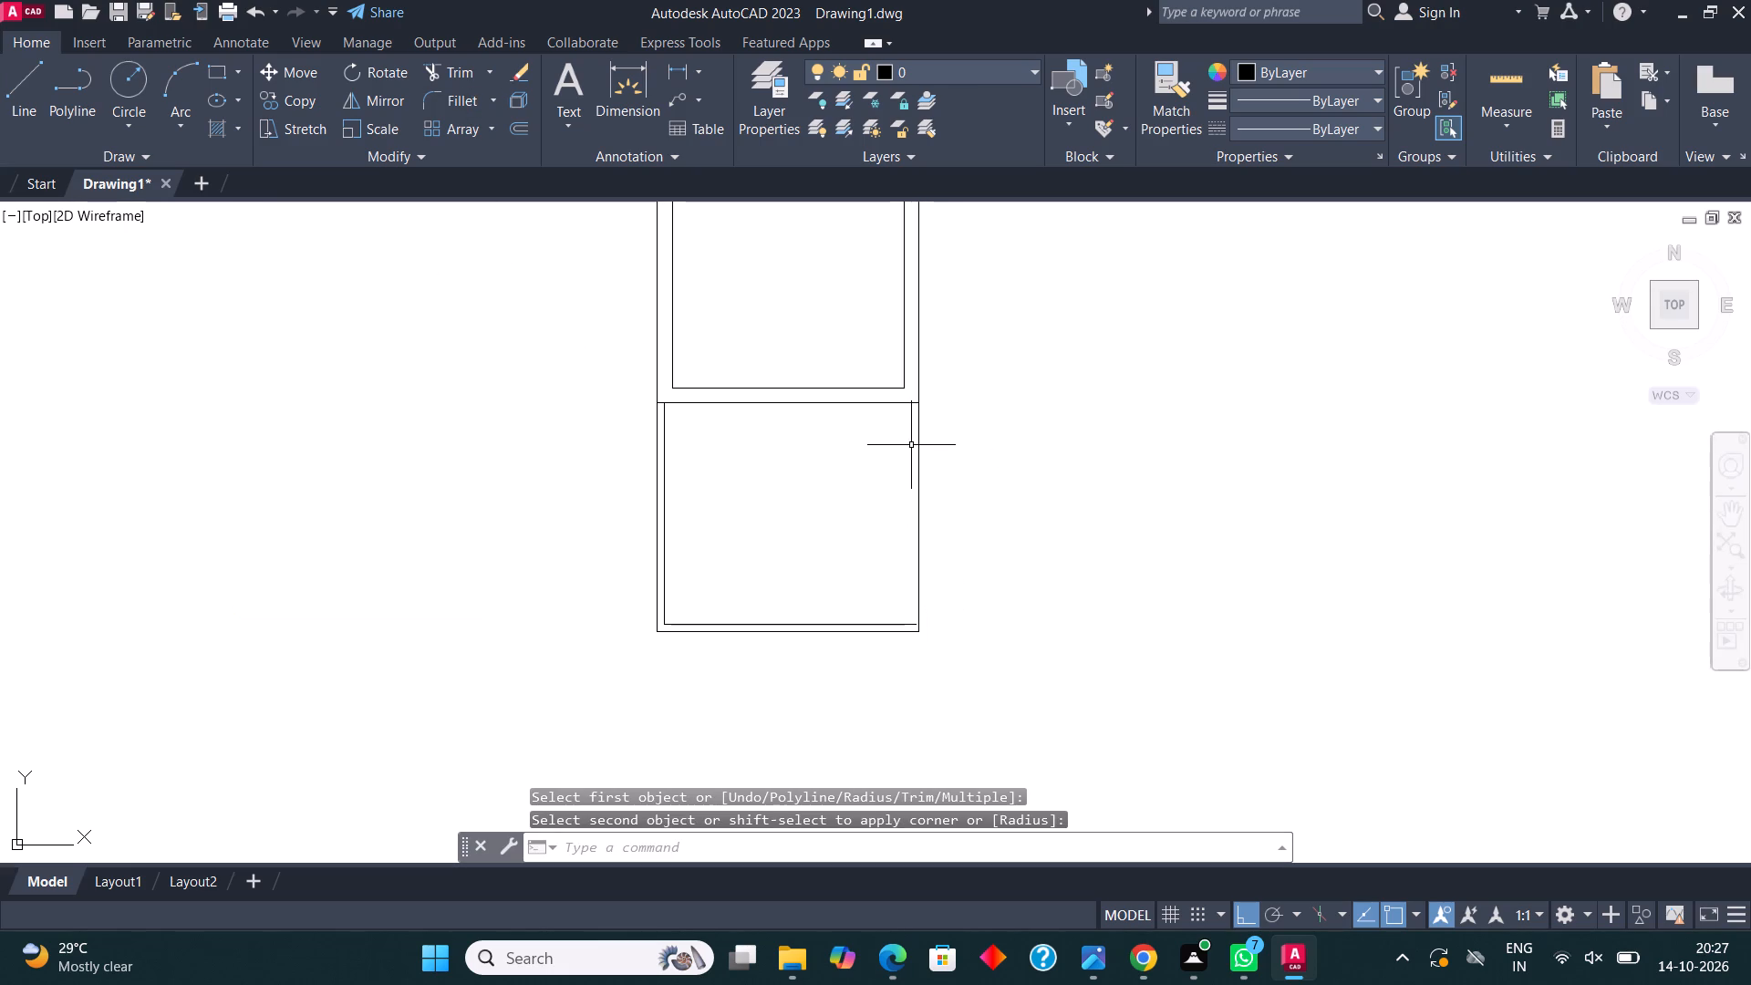
scroll(911, 452, "up", 1)
left_click(909, 493)
left_click(927, 524)
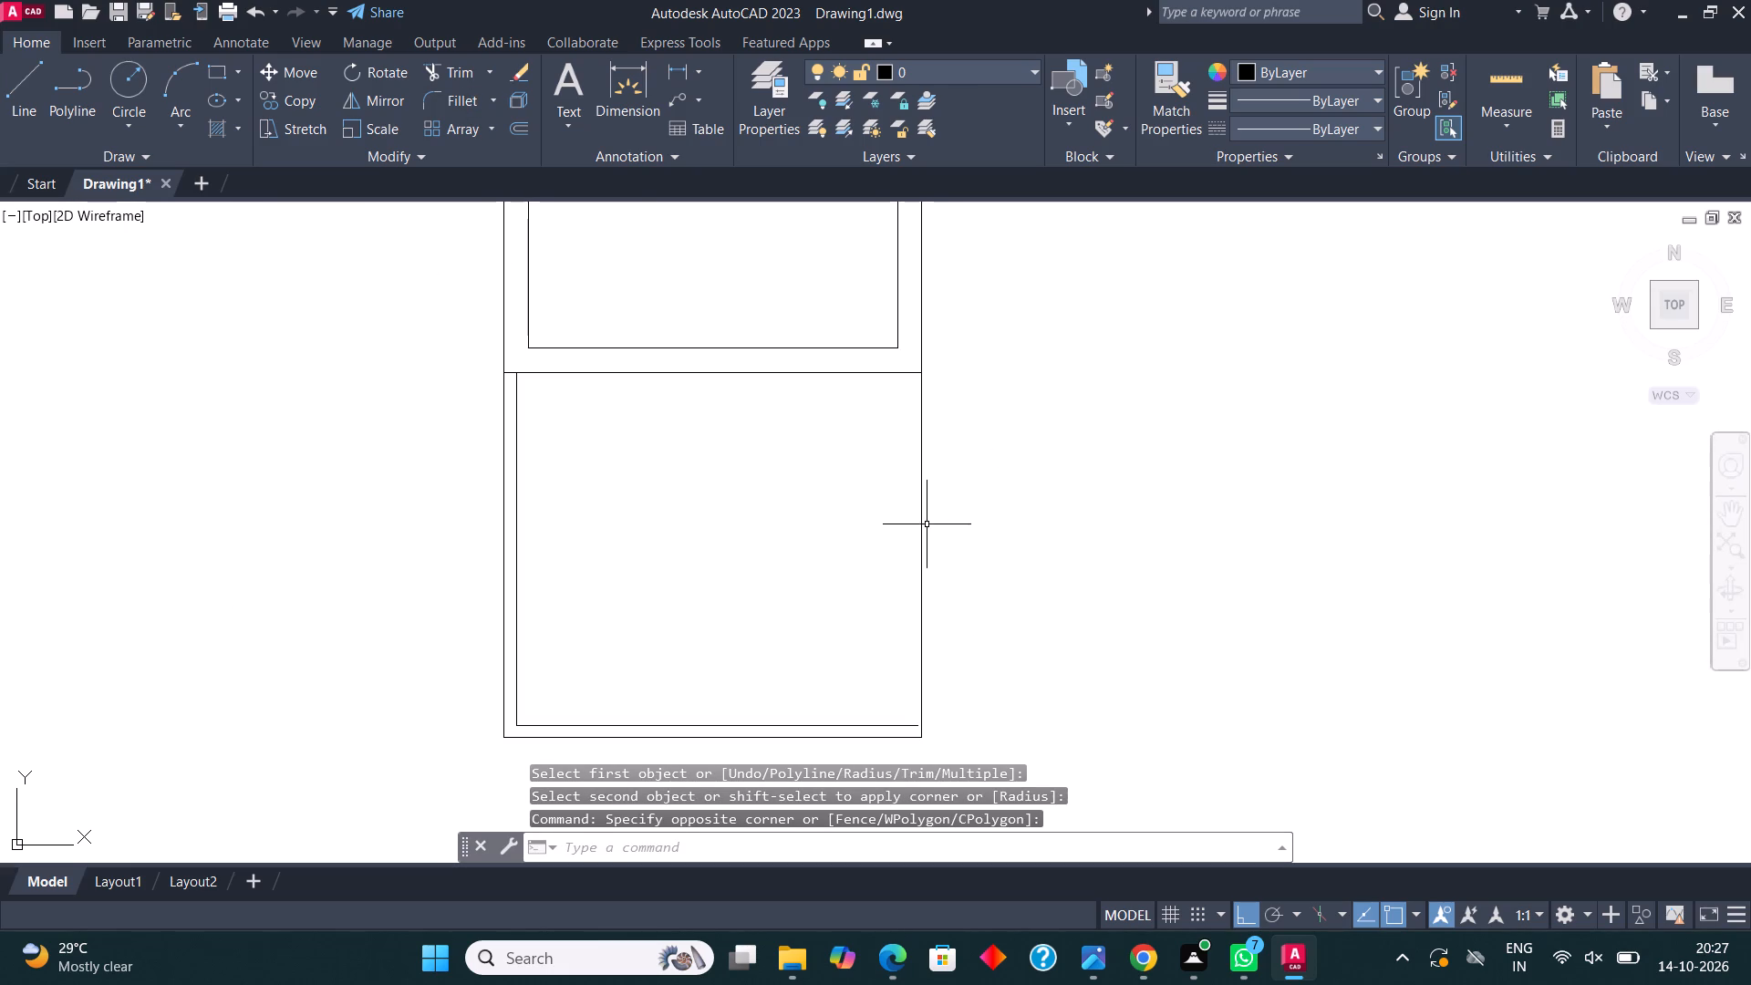
left_click(919, 519)
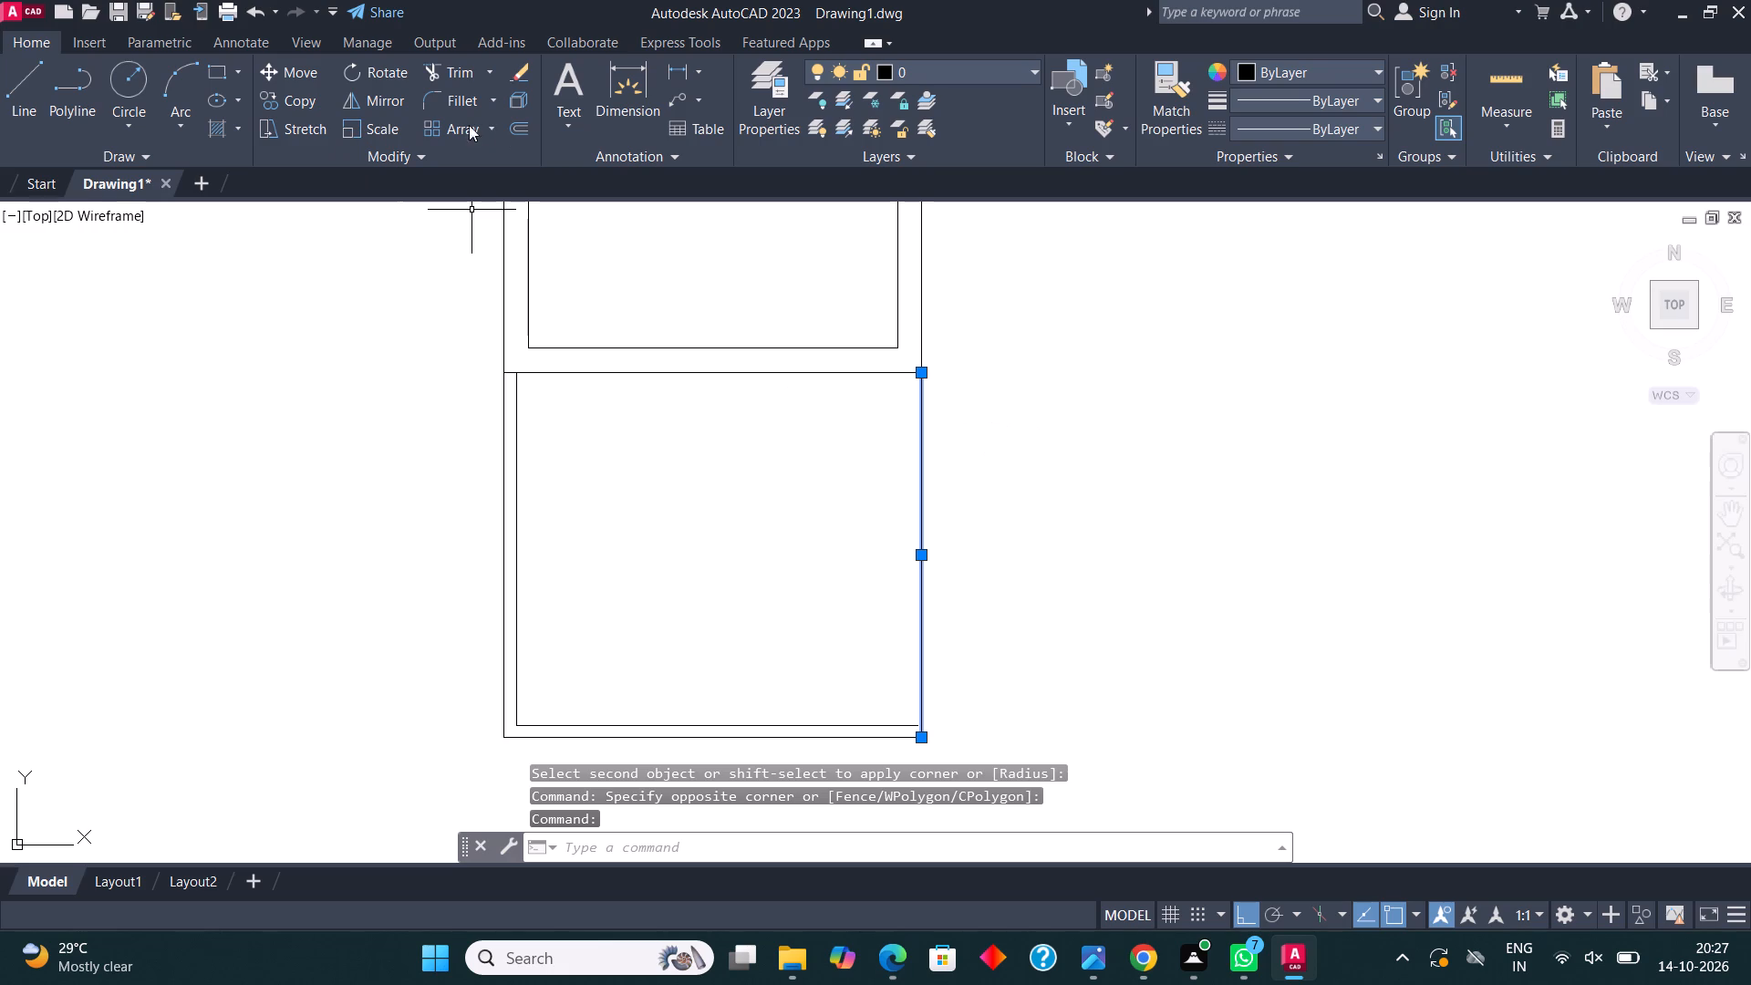
left_click(513, 122)
left_click(921, 534)
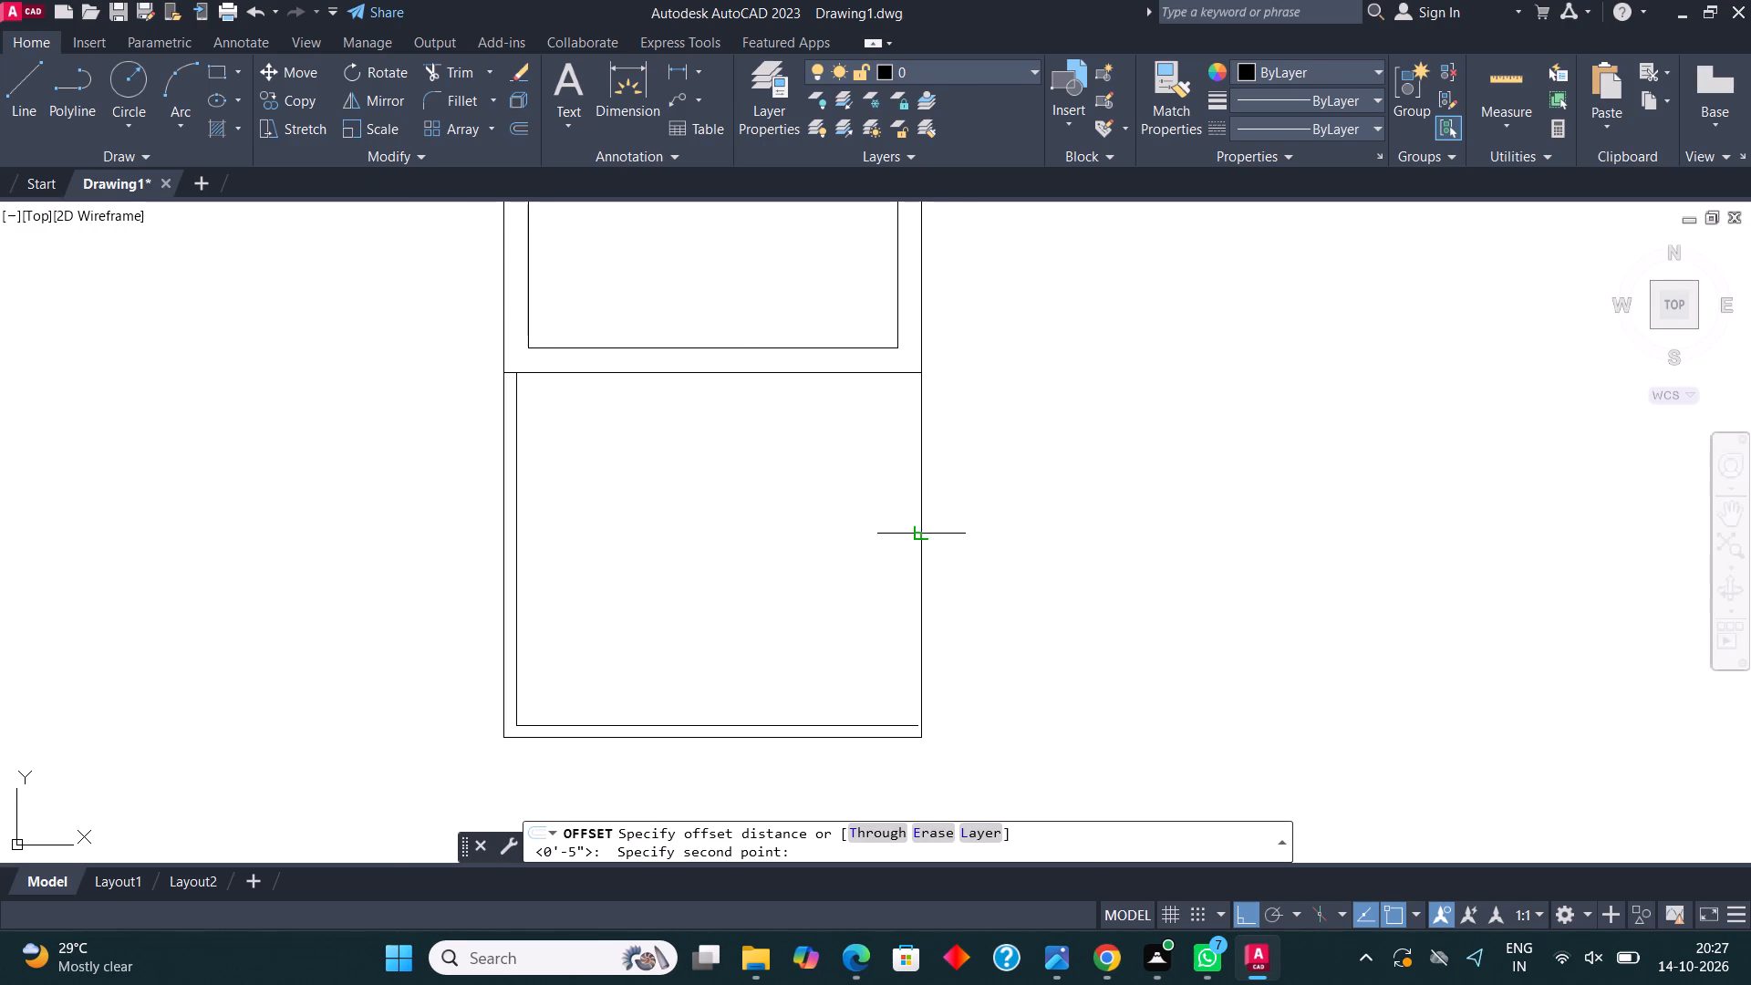
type("4.5\"")
key("Return")
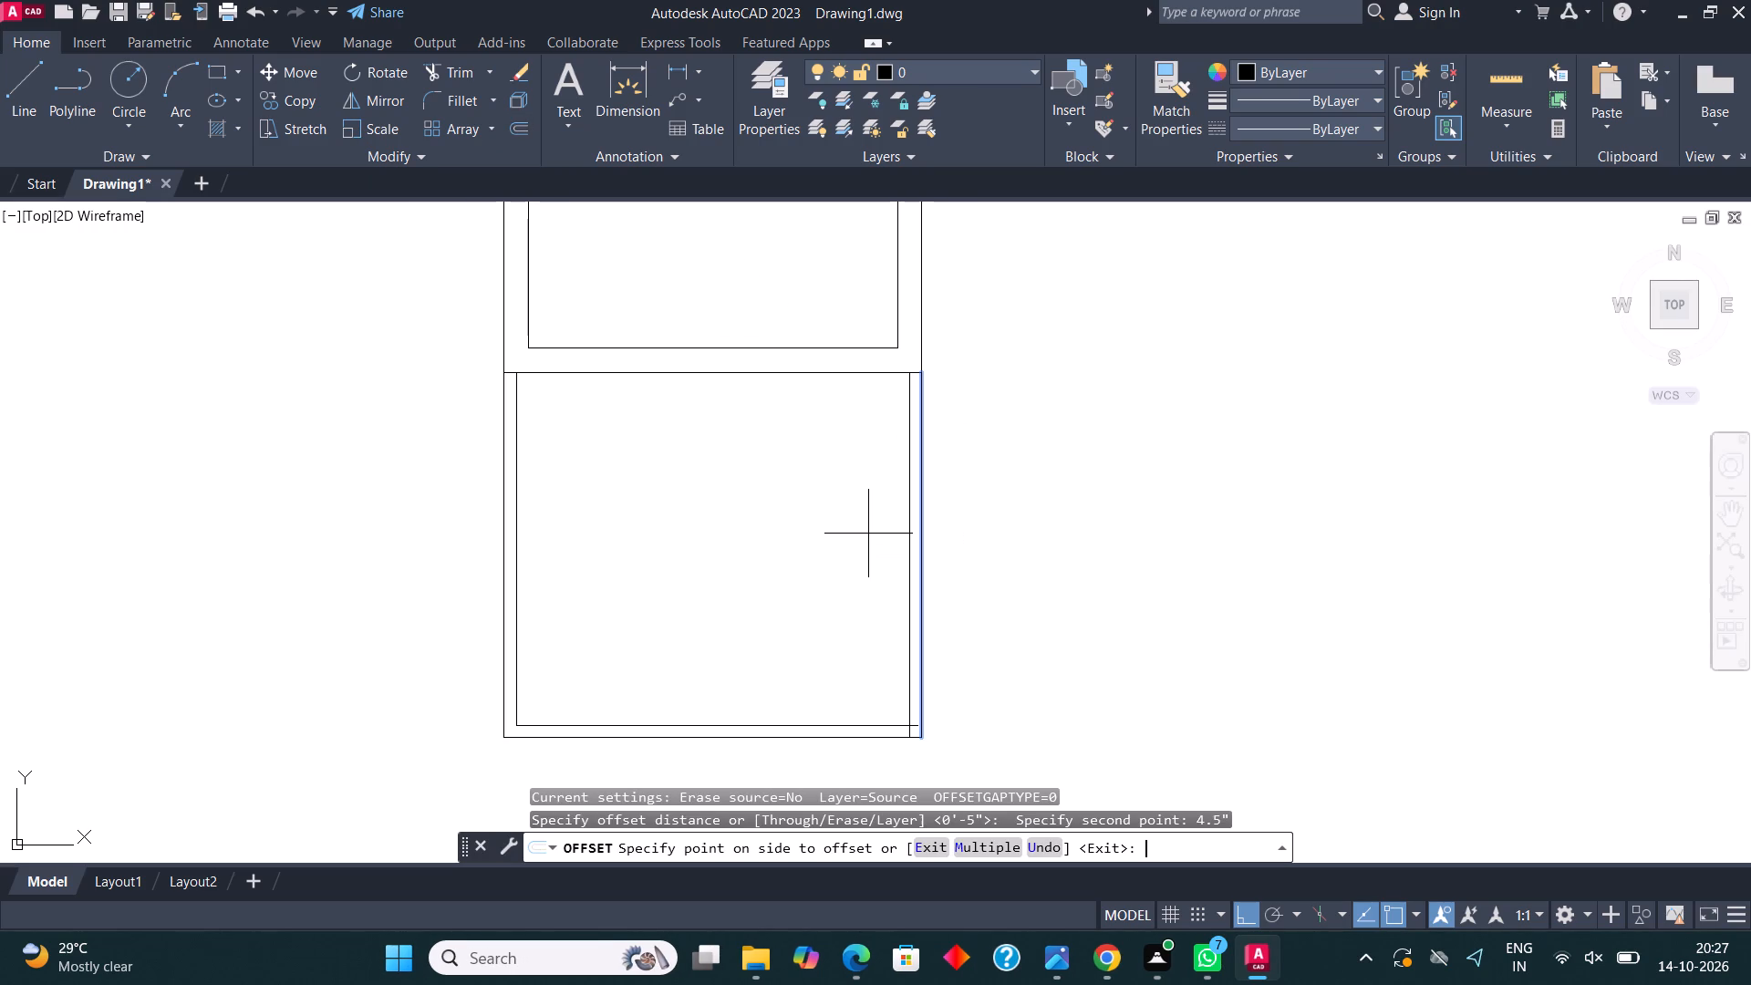
left_click(844, 518)
key("Escape")
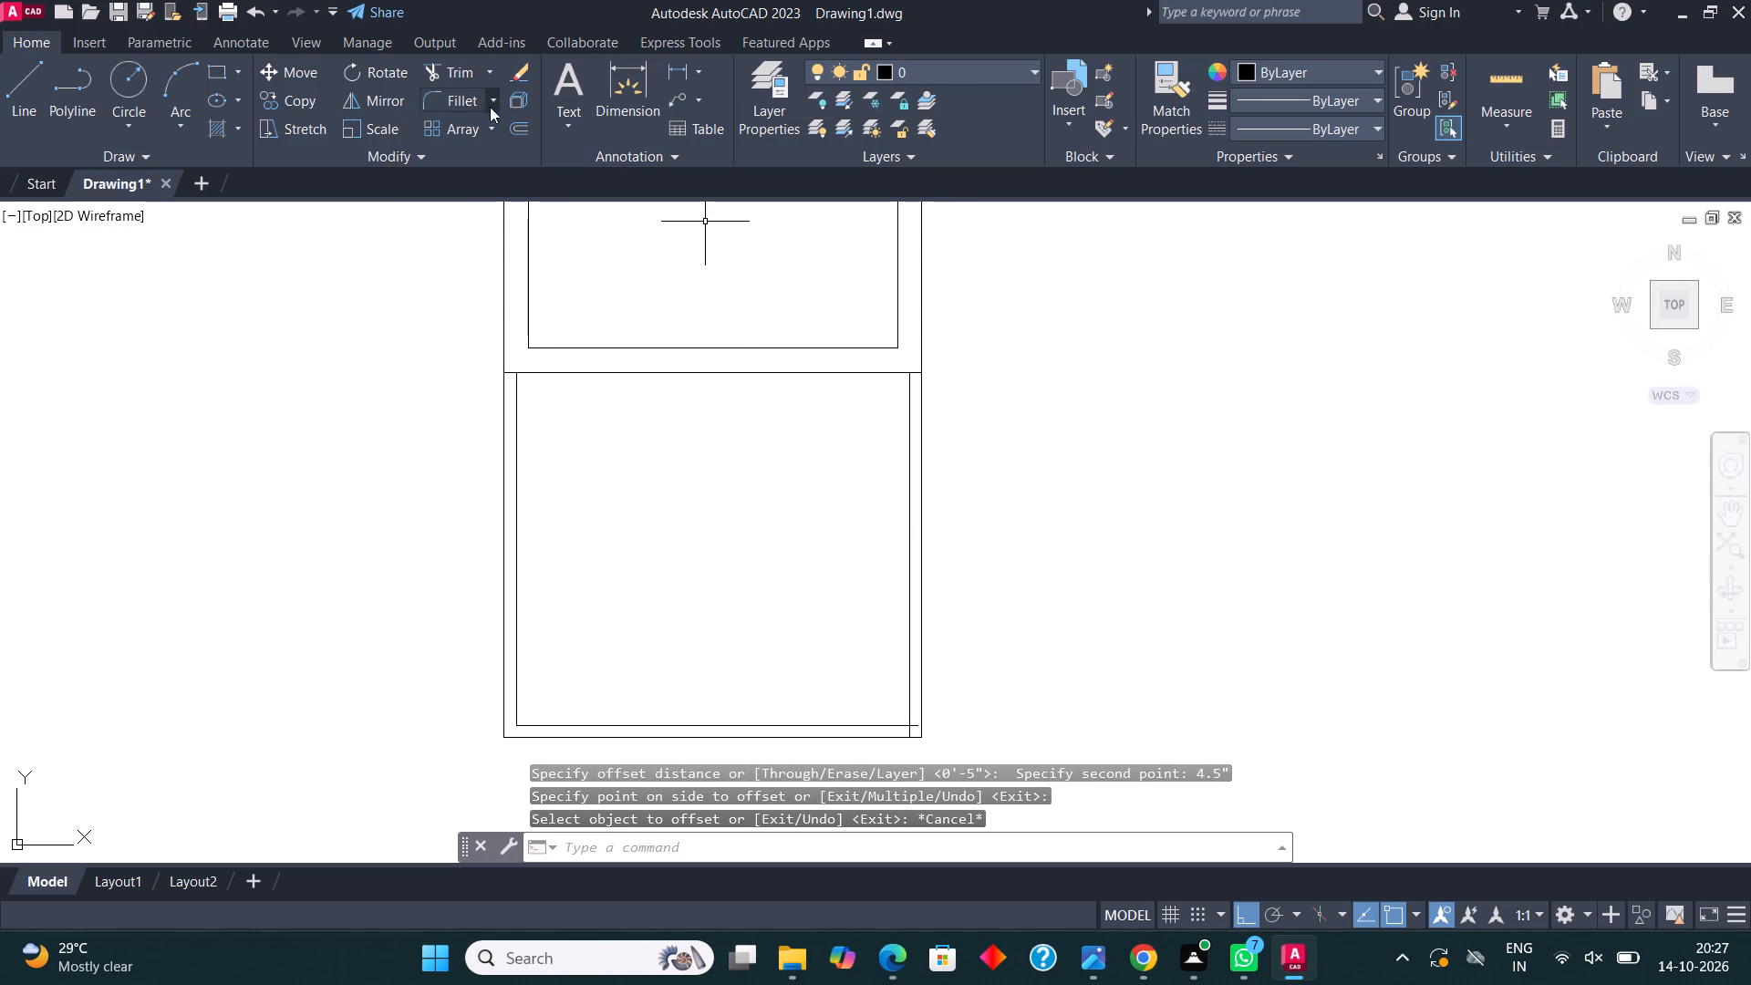
Trim the overlapping line ends at the lower room's lower-right corner to leave a clean inner corner.
left_click(462, 67)
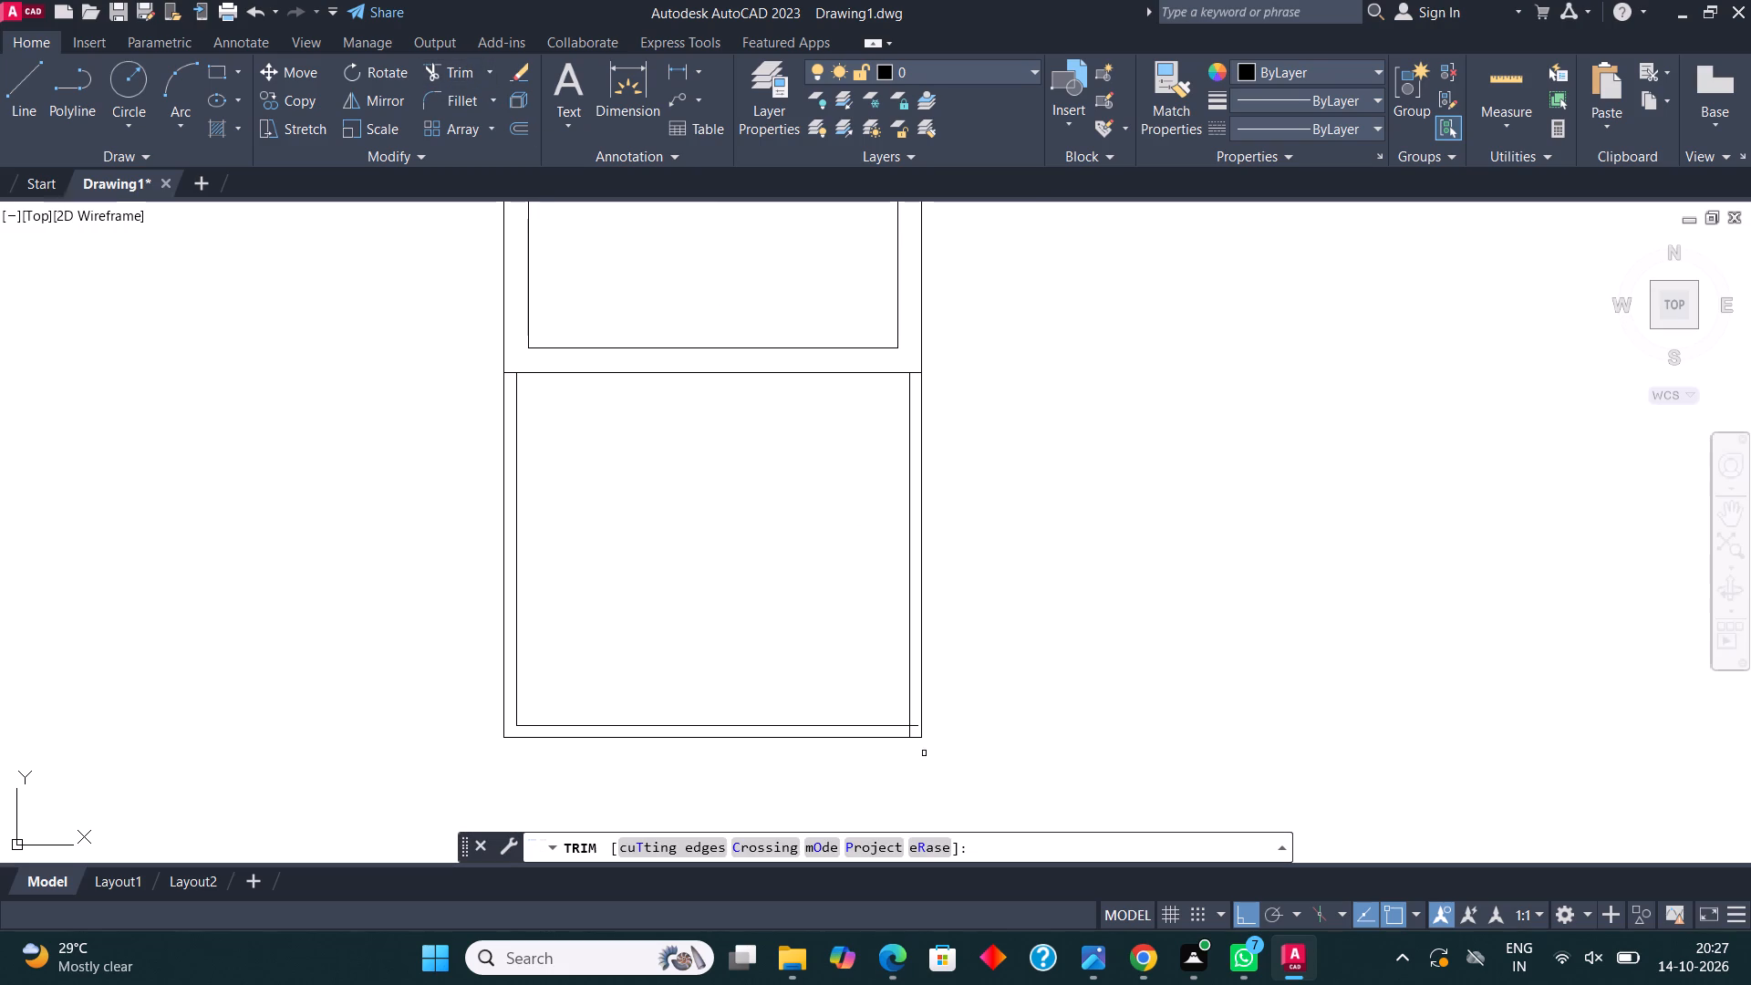
scroll(912, 731, "up", 2)
left_click(900, 735)
left_click(908, 724)
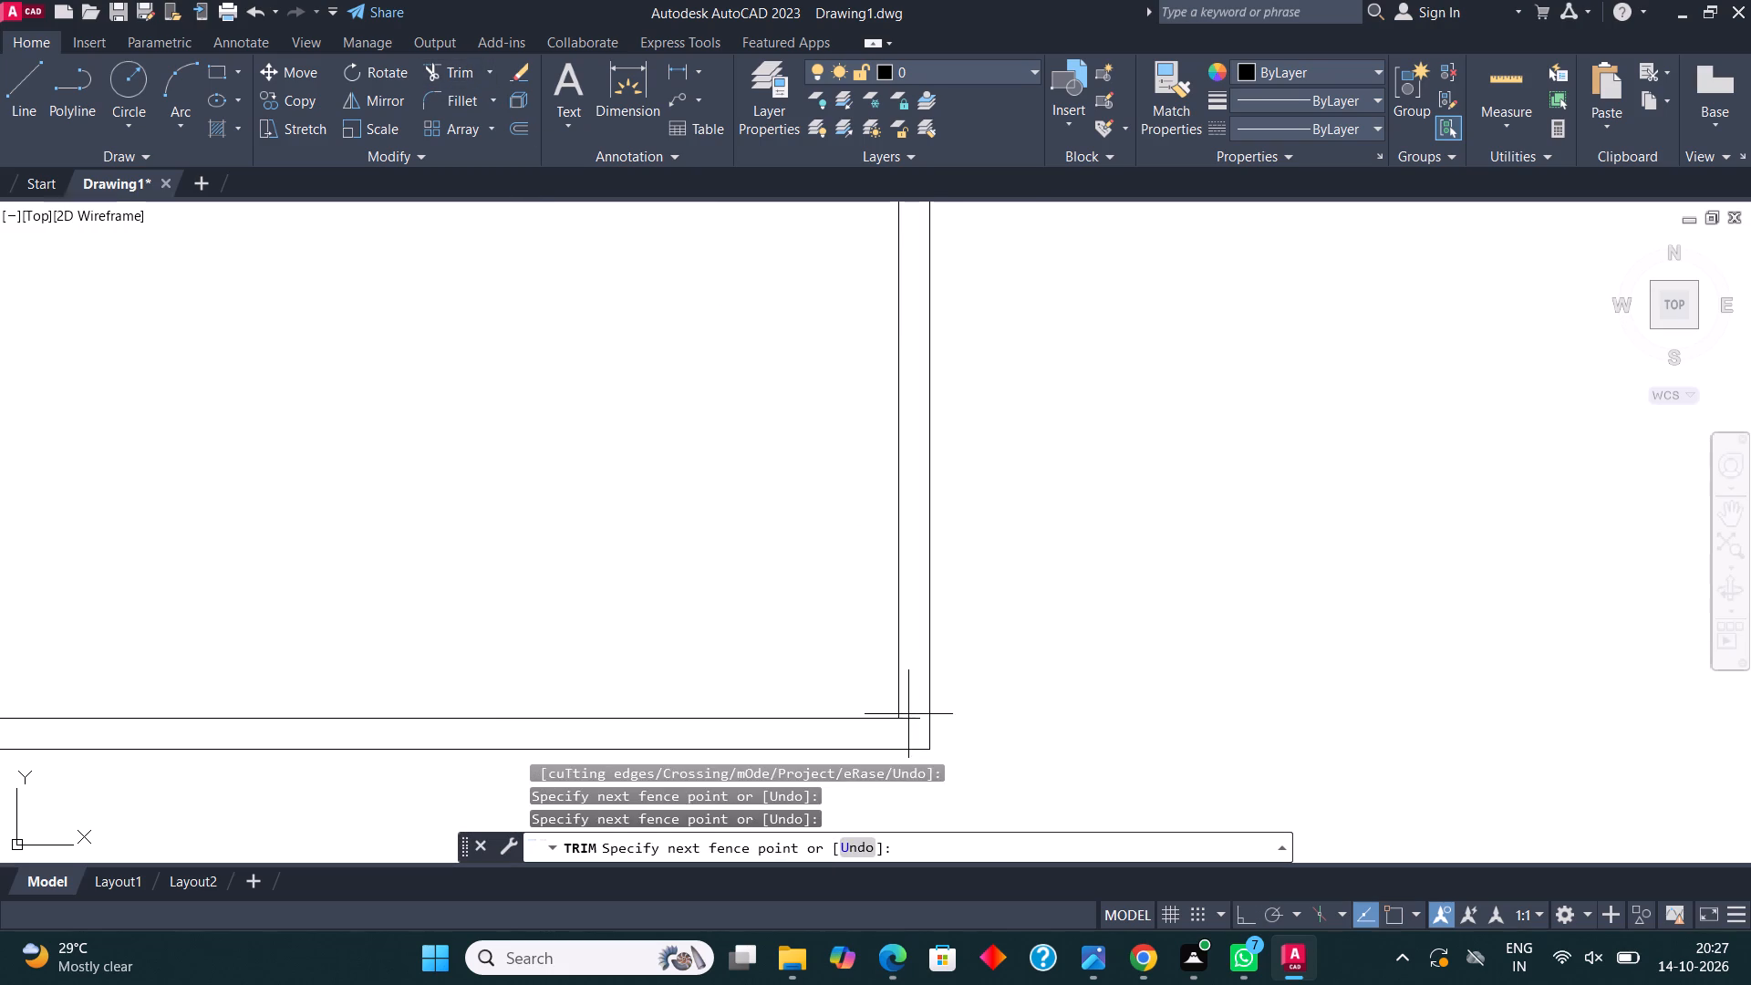
left_click(908, 694)
key("Escape")
Draw a line from the lower room's inner lower-left corner across the bottom wall's thickness, continuing 5' straight down.
scroll(911, 694, "down", 2)
middle_click_drag(928, 567, 995, 556)
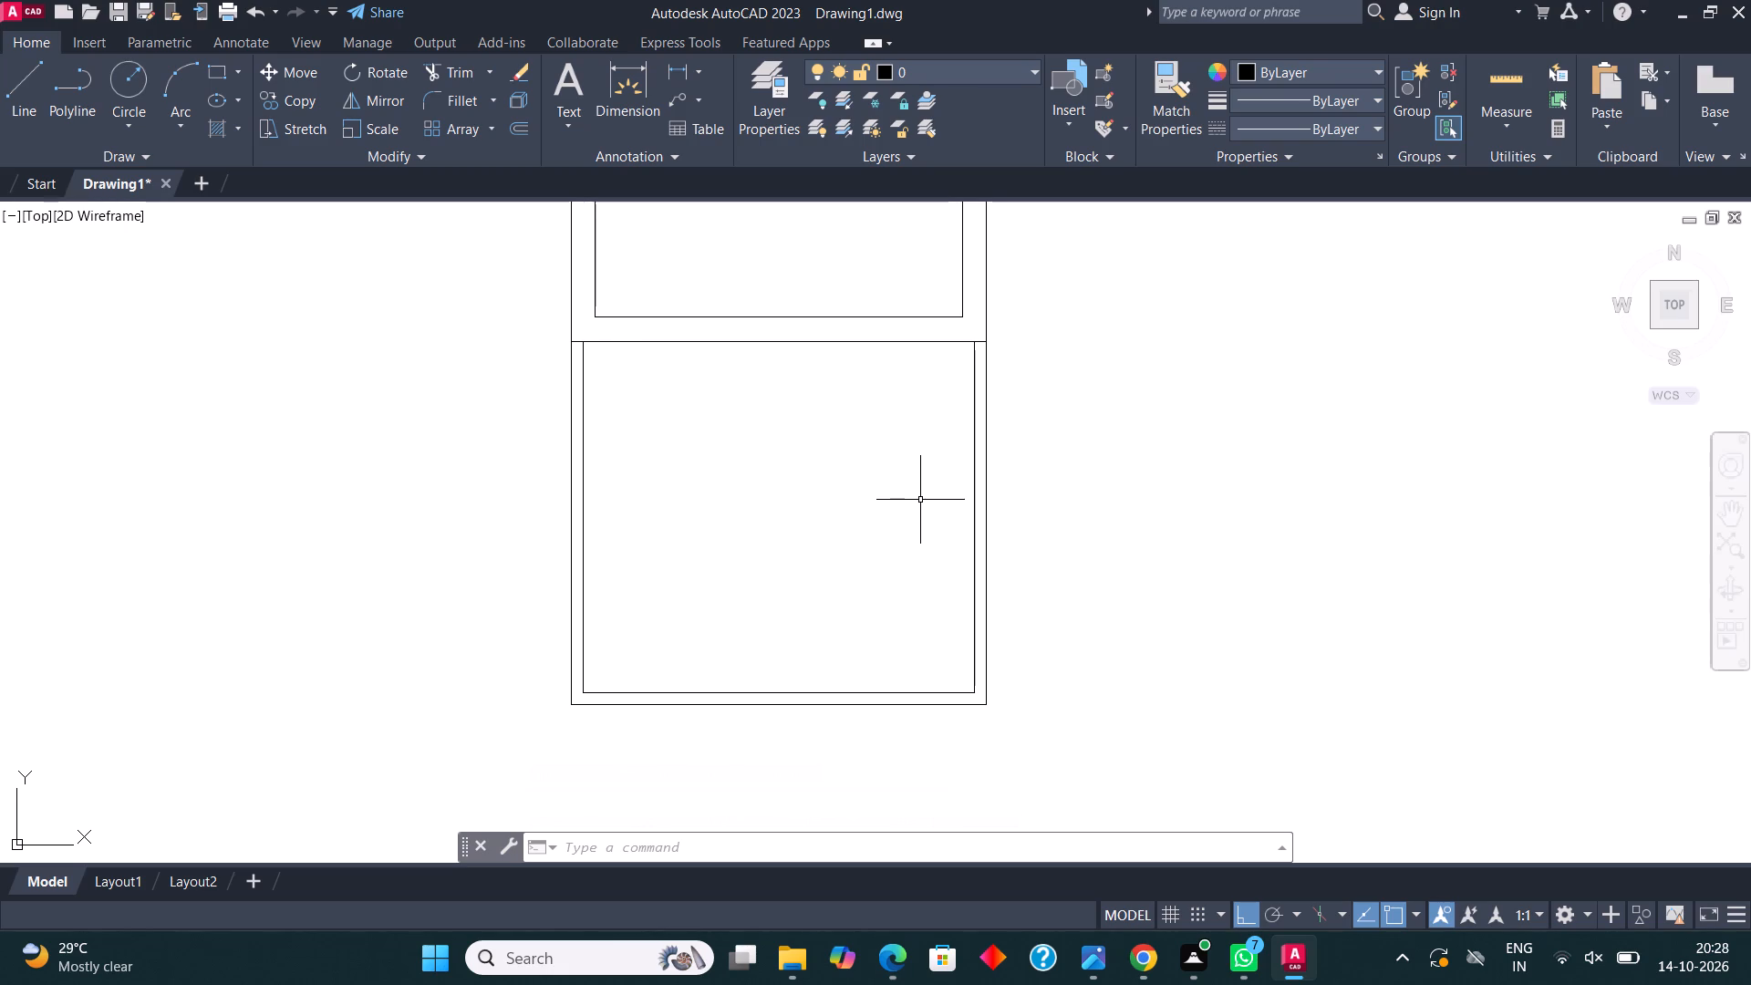
scroll(920, 501, "down", 3)
middle_click_drag(904, 505, 913, 464)
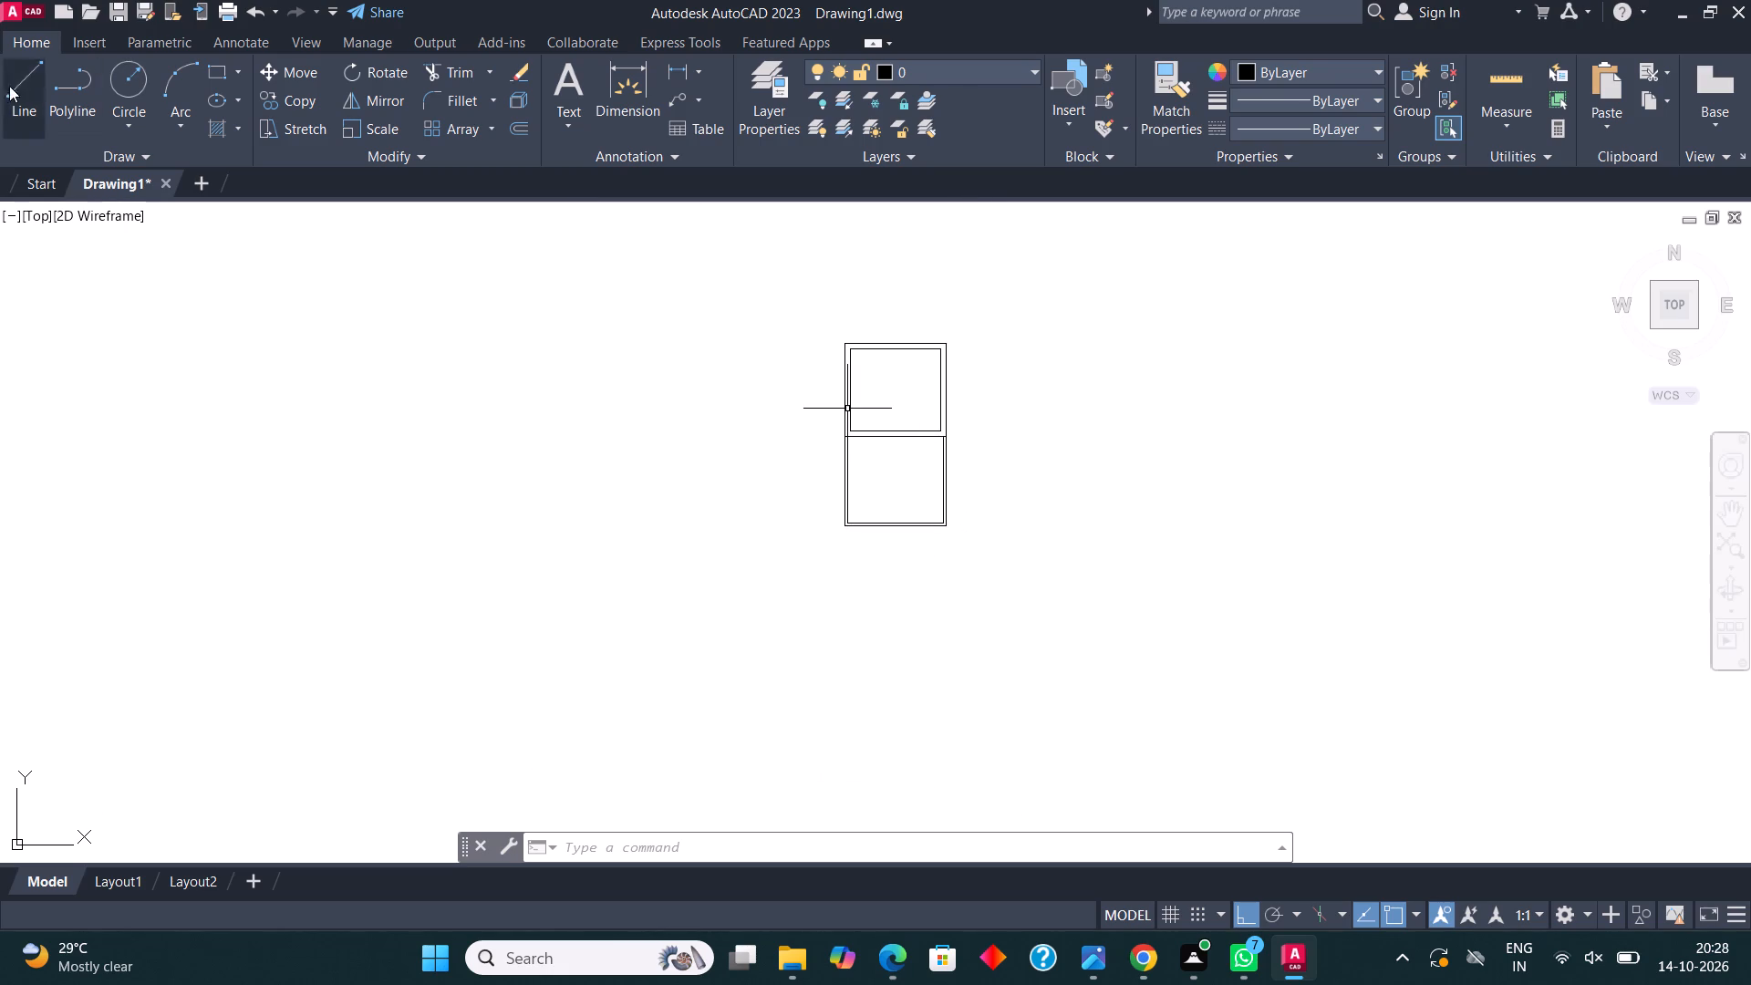
left_click(20, 74)
scroll(883, 565, "up", 2)
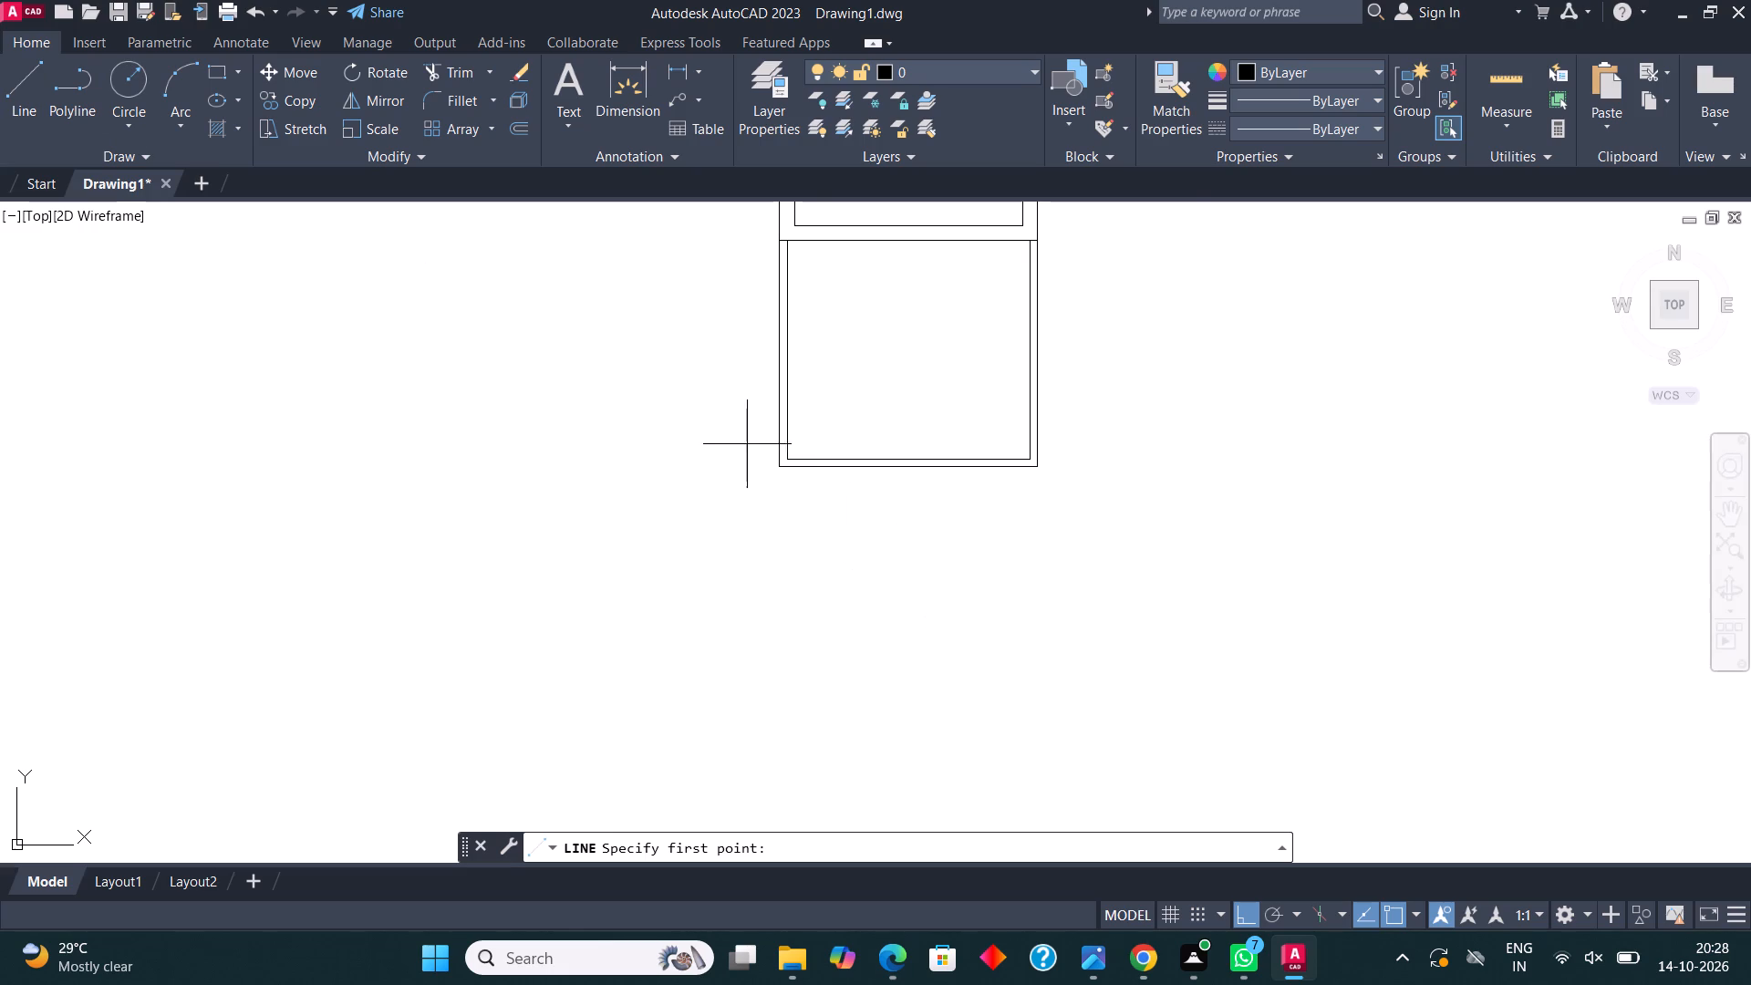
scroll(744, 440, "up", 1)
scroll(893, 520, "up", 1)
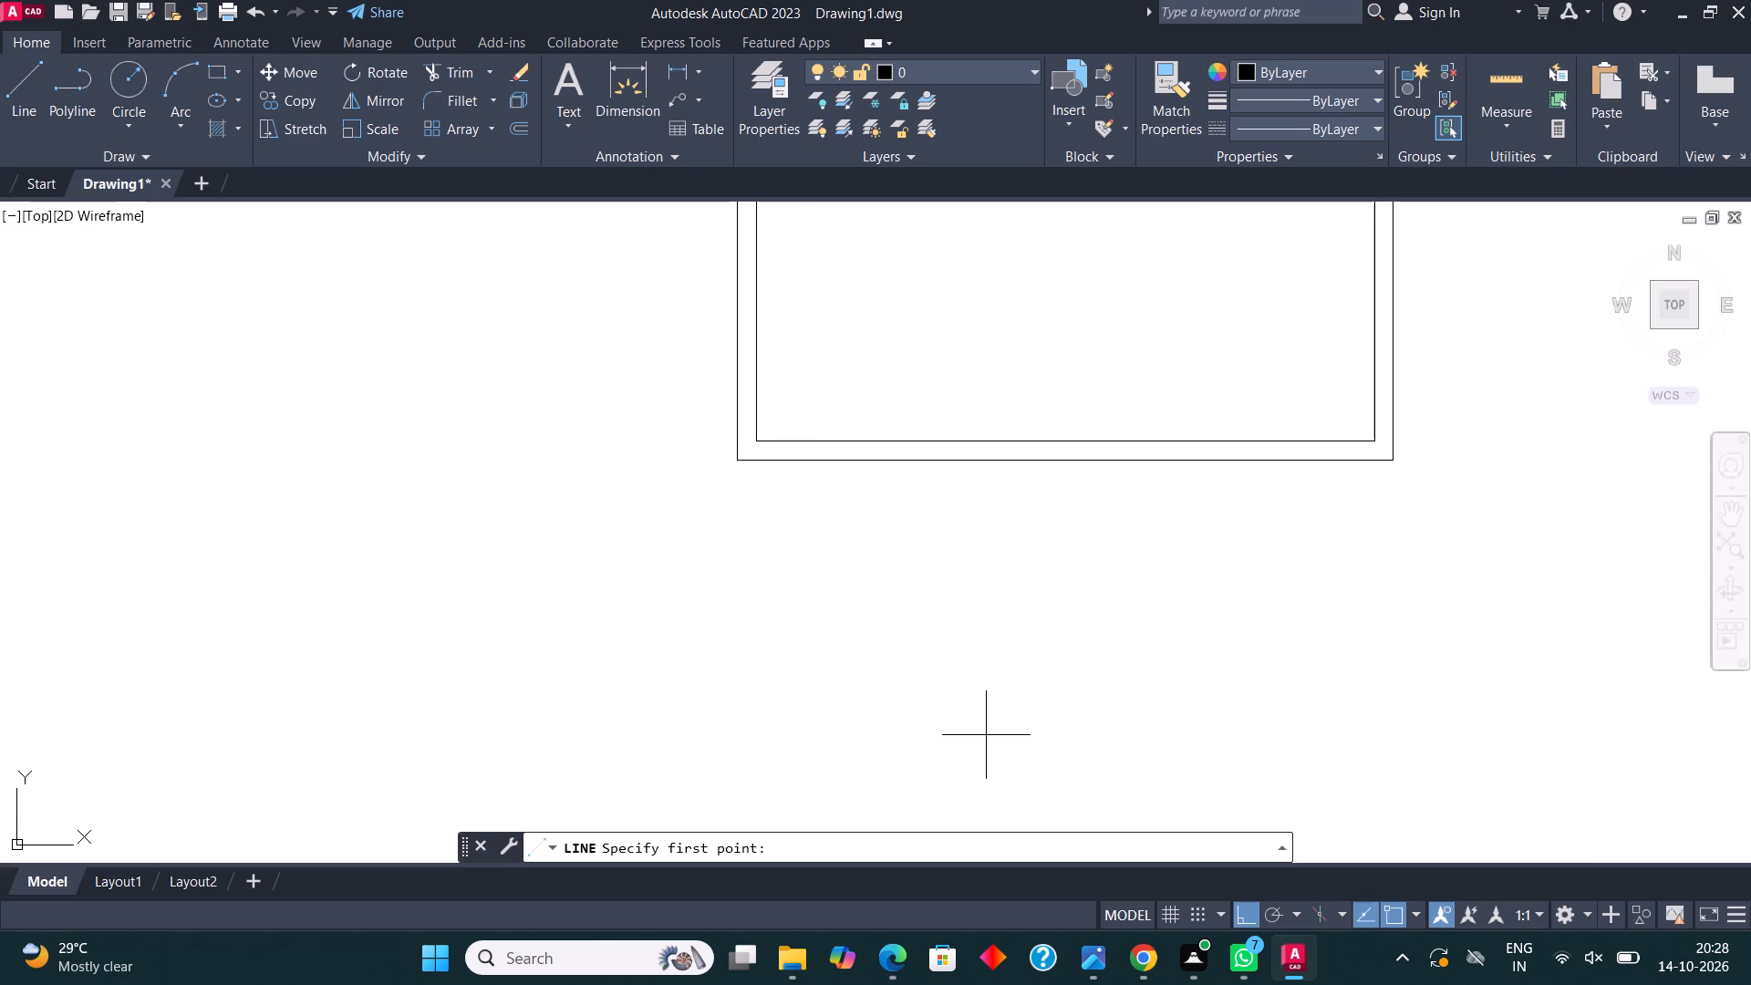
middle_click_drag(1039, 616, 939, 556)
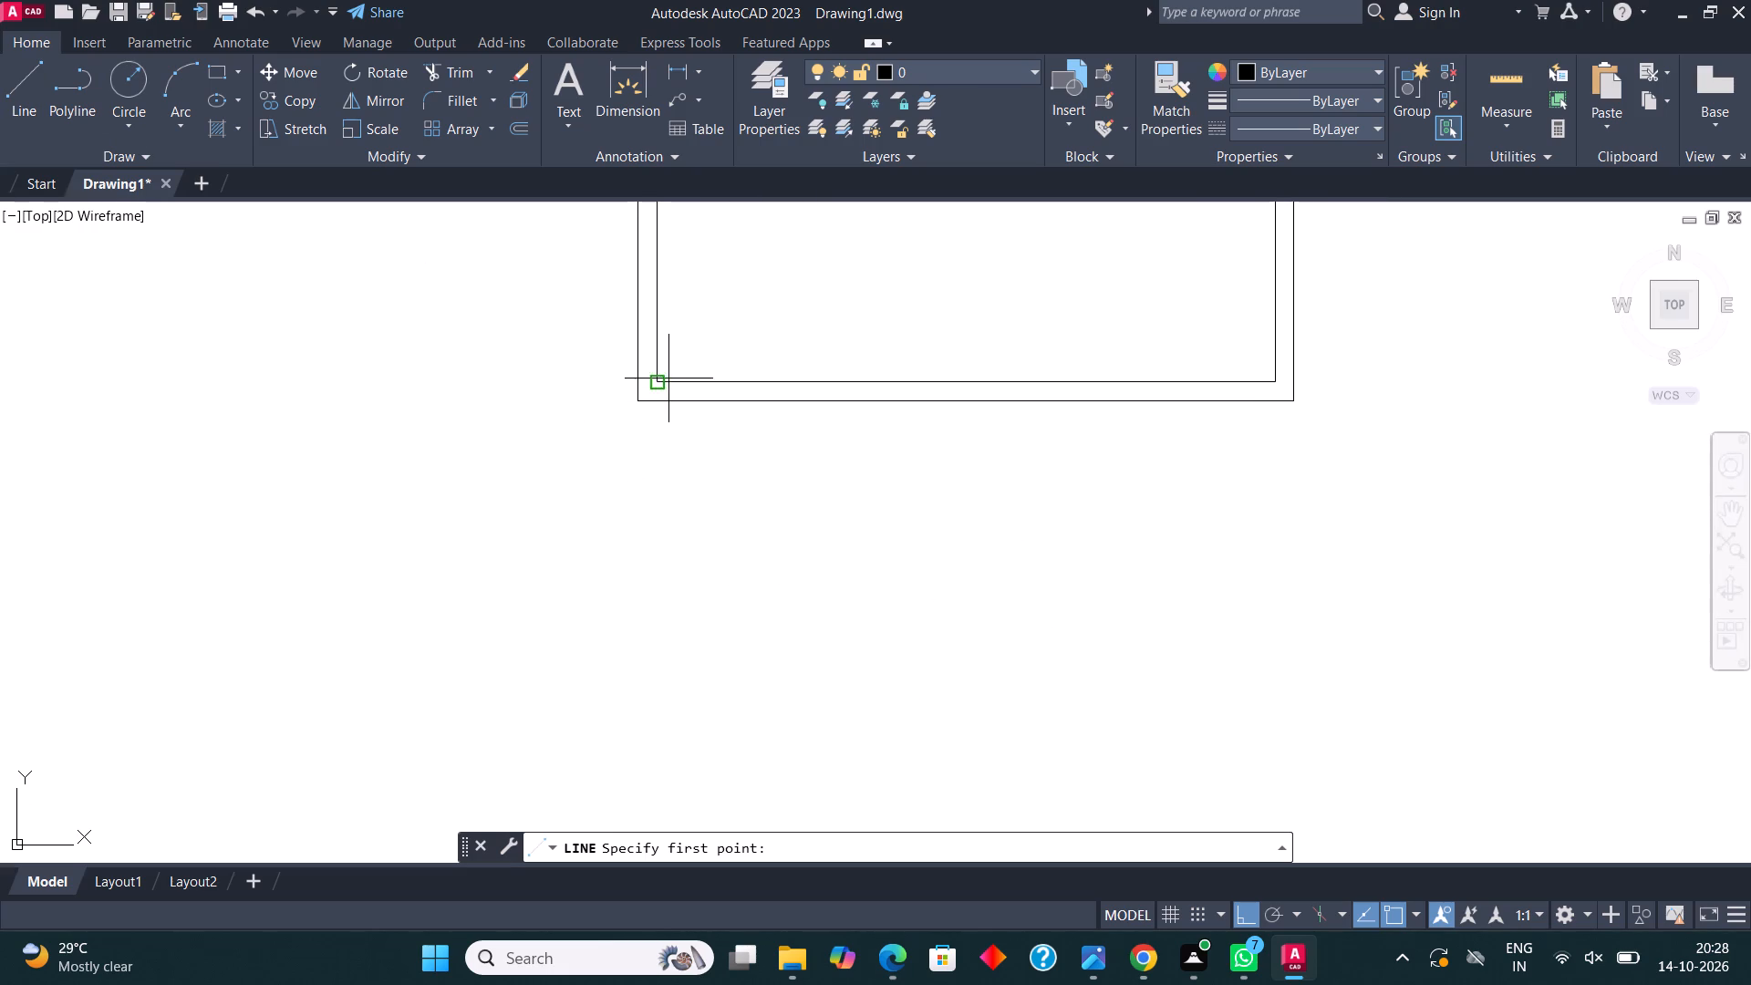
left_click(664, 382)
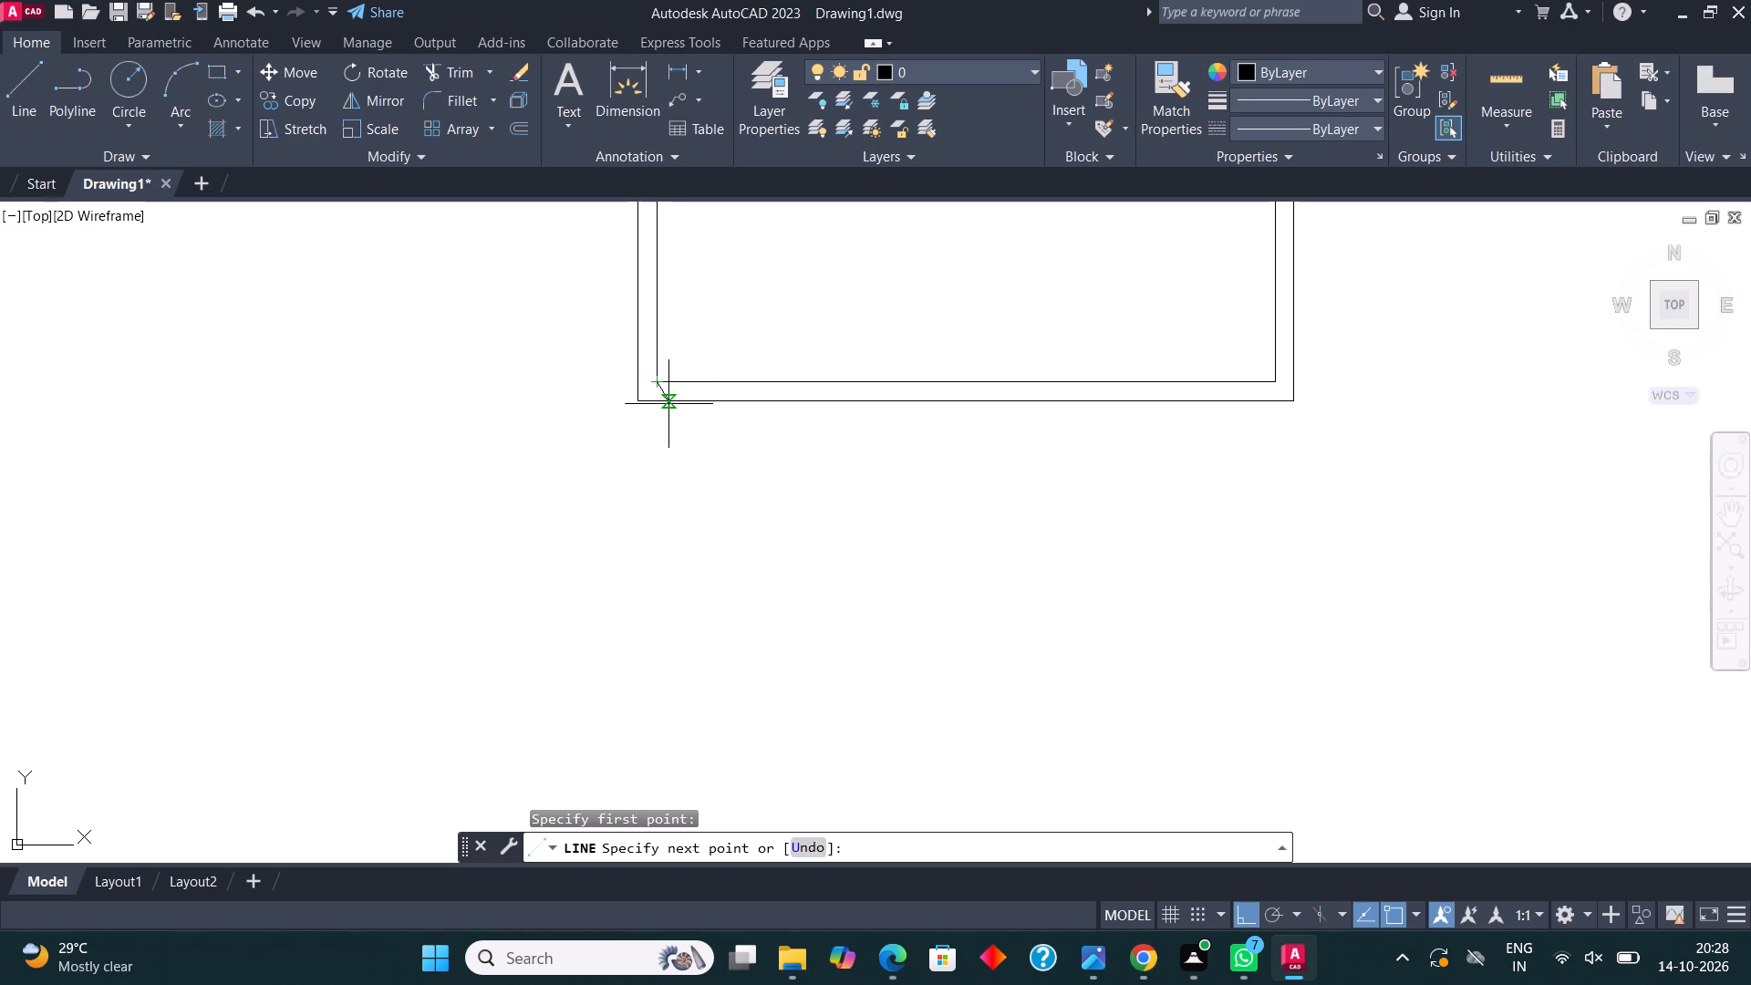
left_click(655, 402)
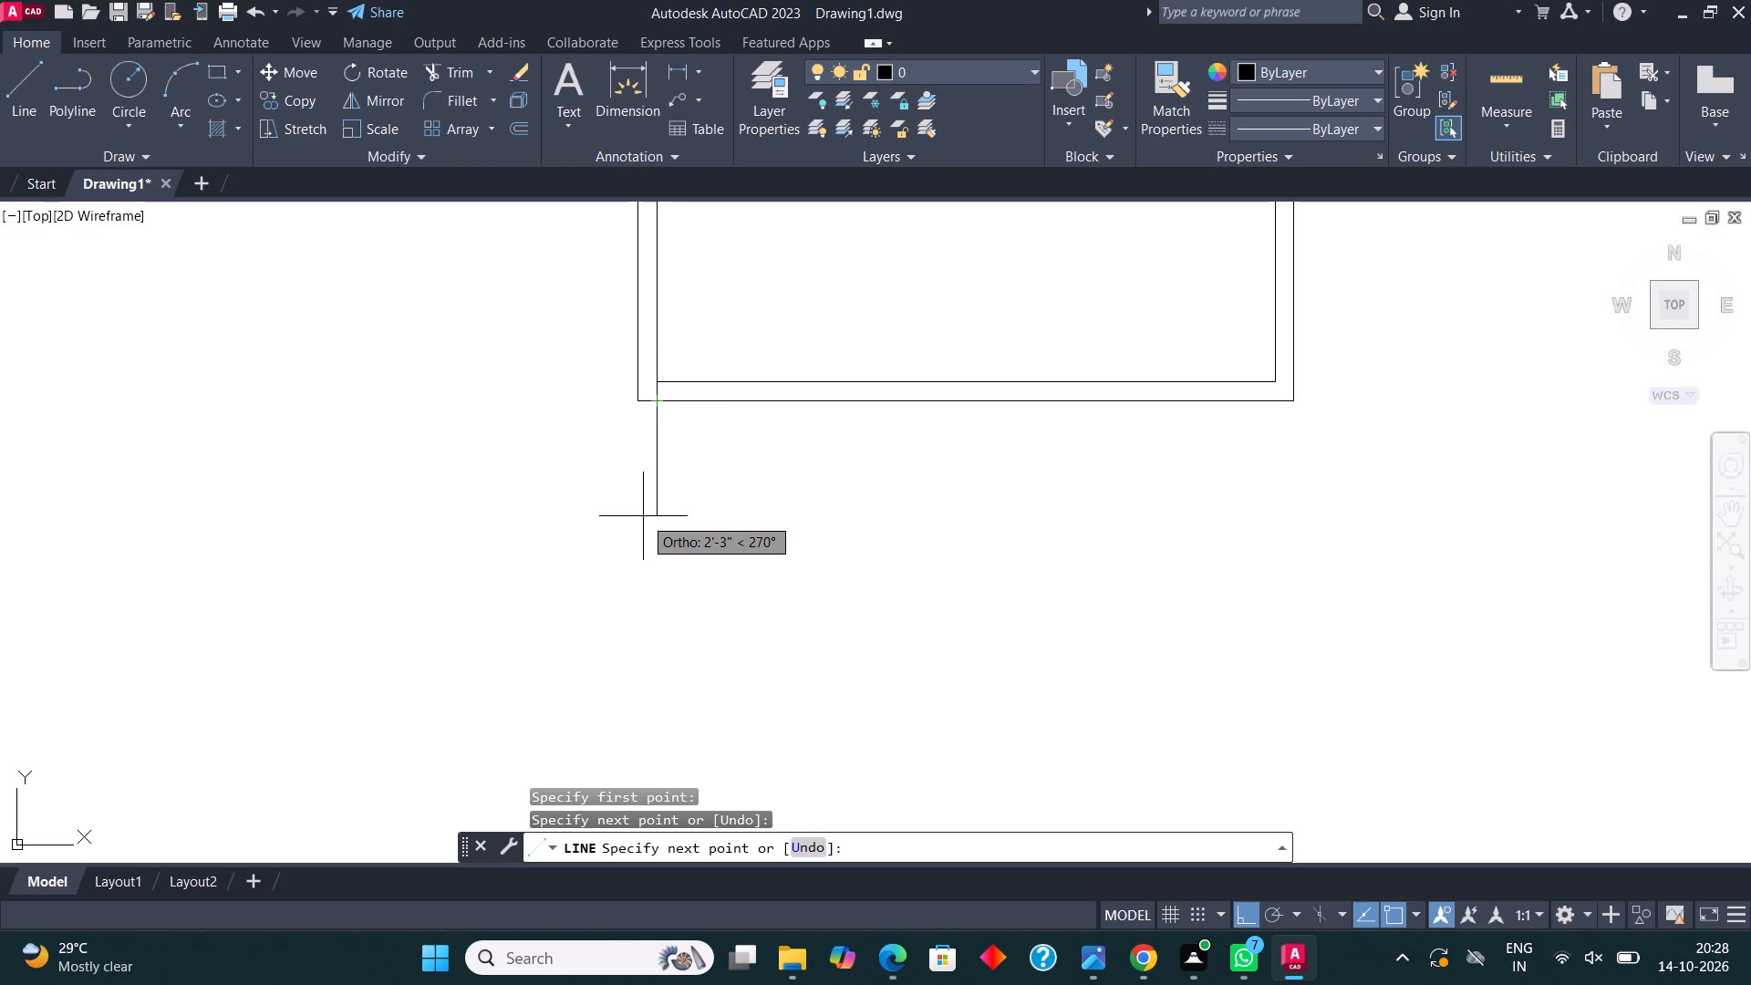
type("5'")
key("Return")
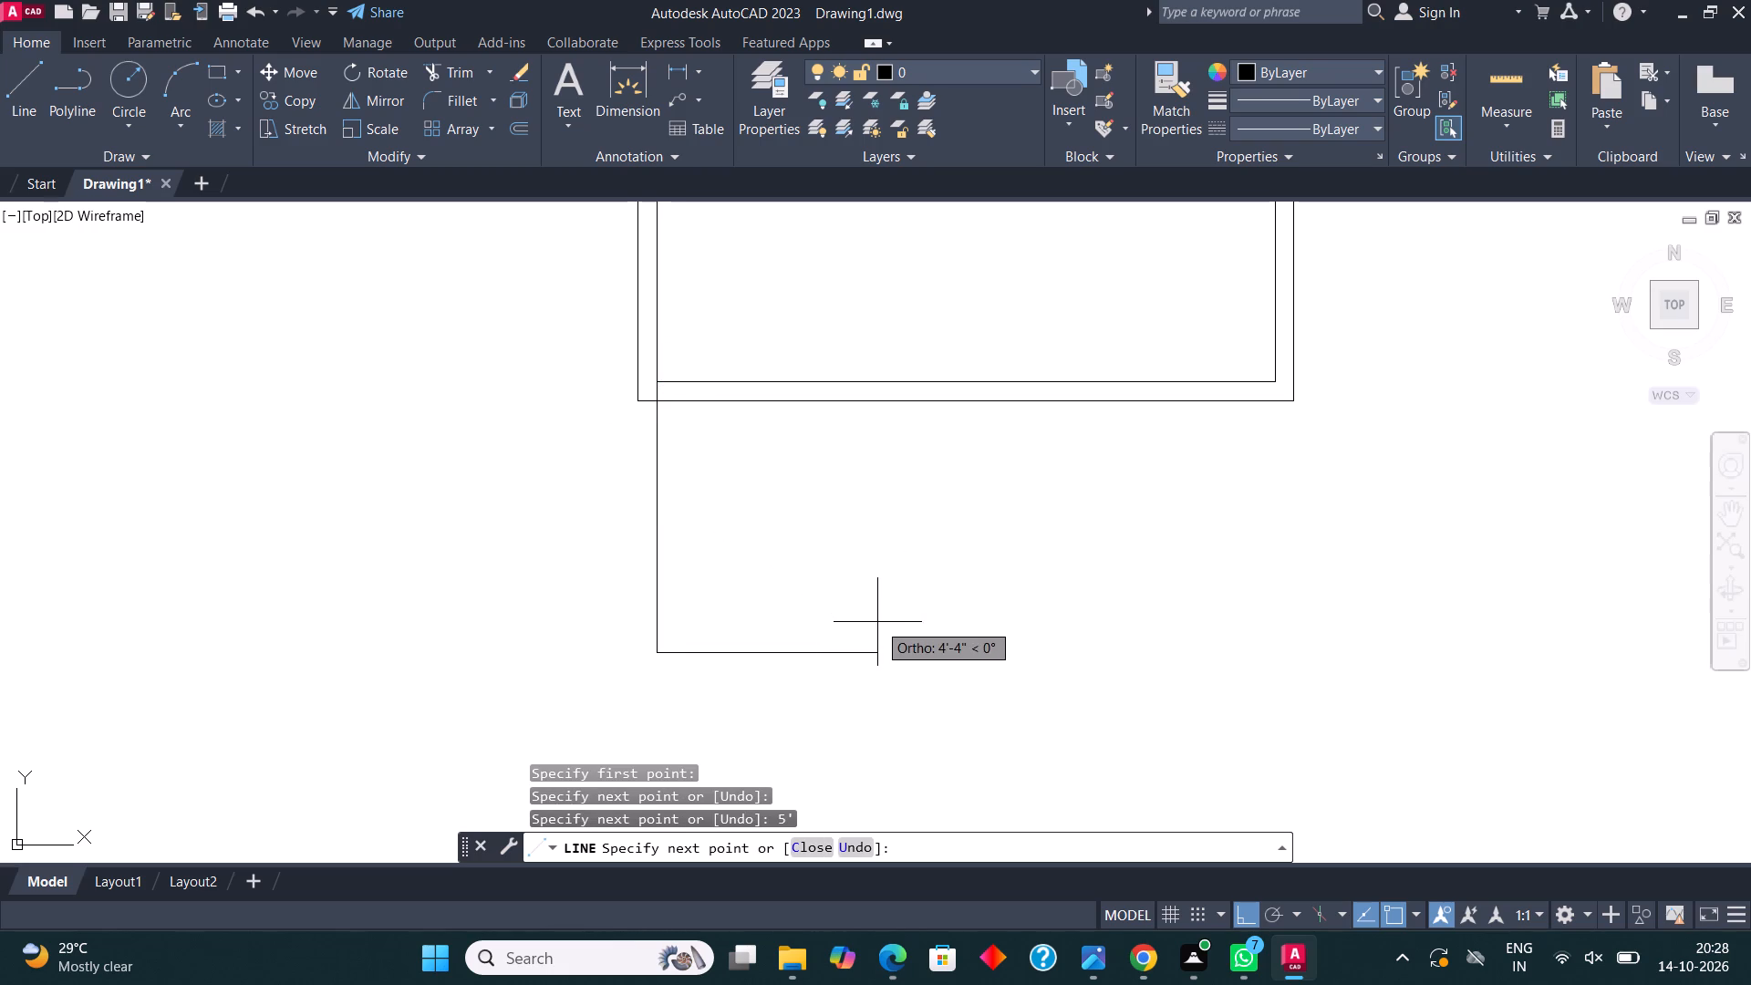
Continue the line 7'3" to the right and up to the bottom wall's outer face, closing the third room's inner outline.
middle_click_drag(887, 616, 895, 568)
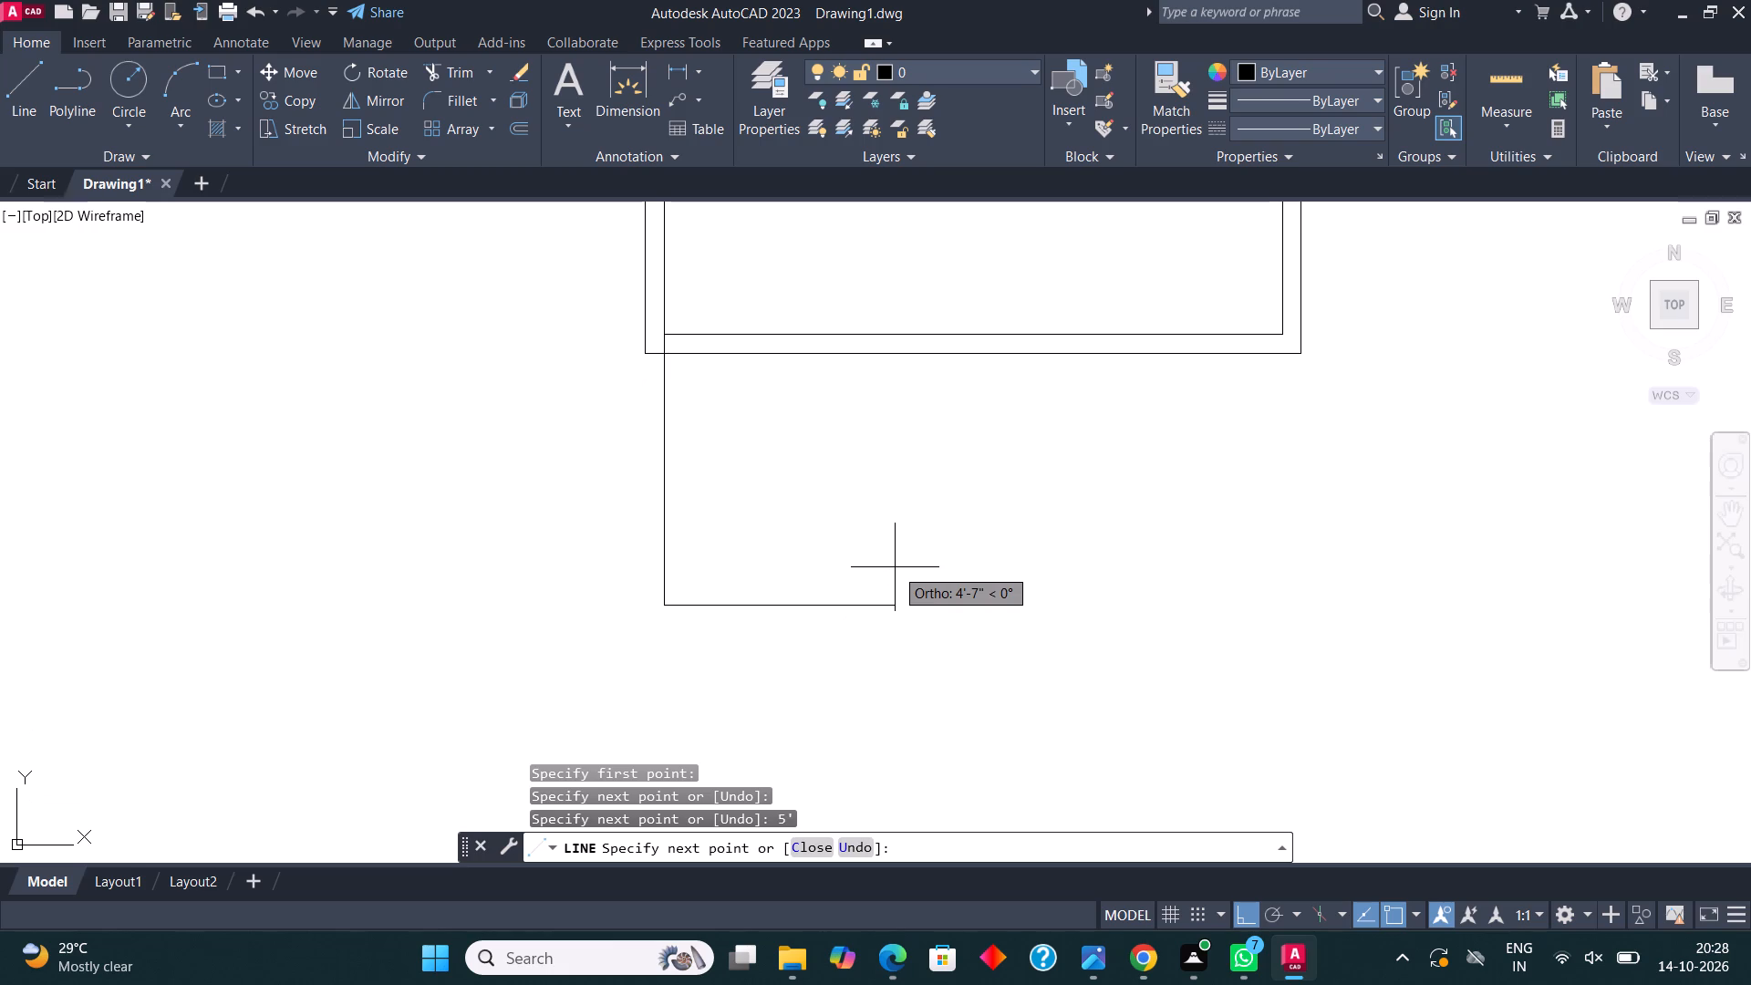
type("7'3\"")
key("Return")
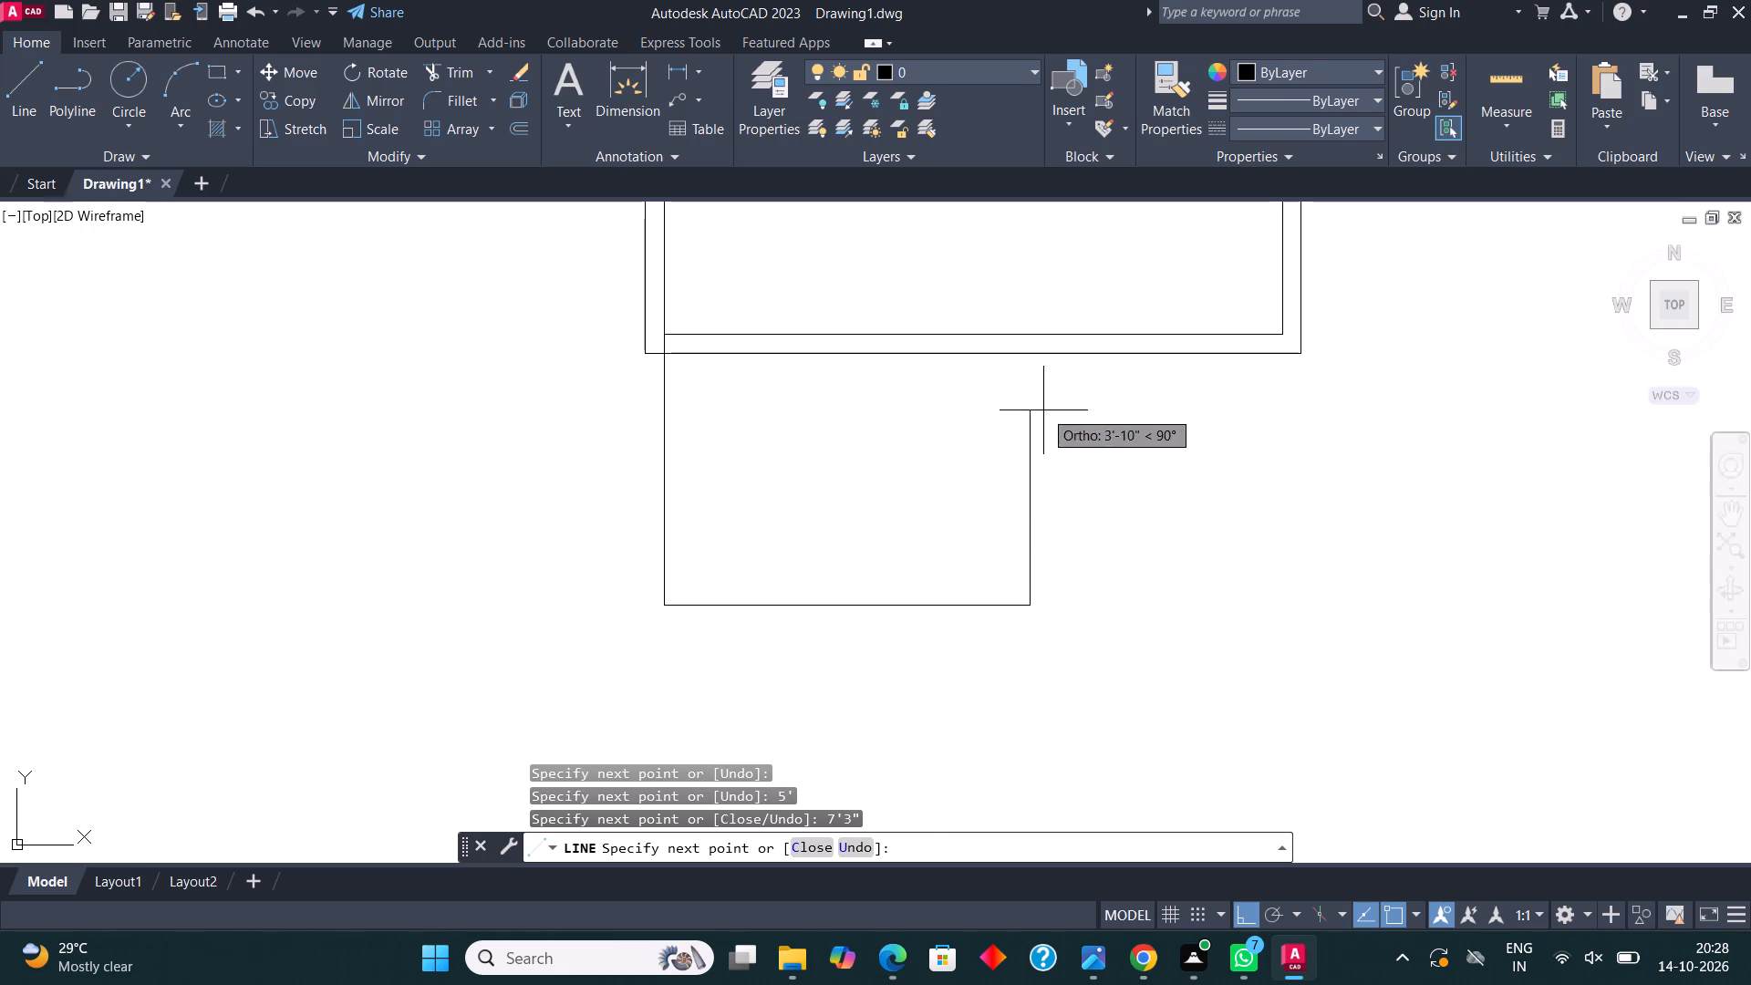
left_click(1029, 358)
key("Escape")
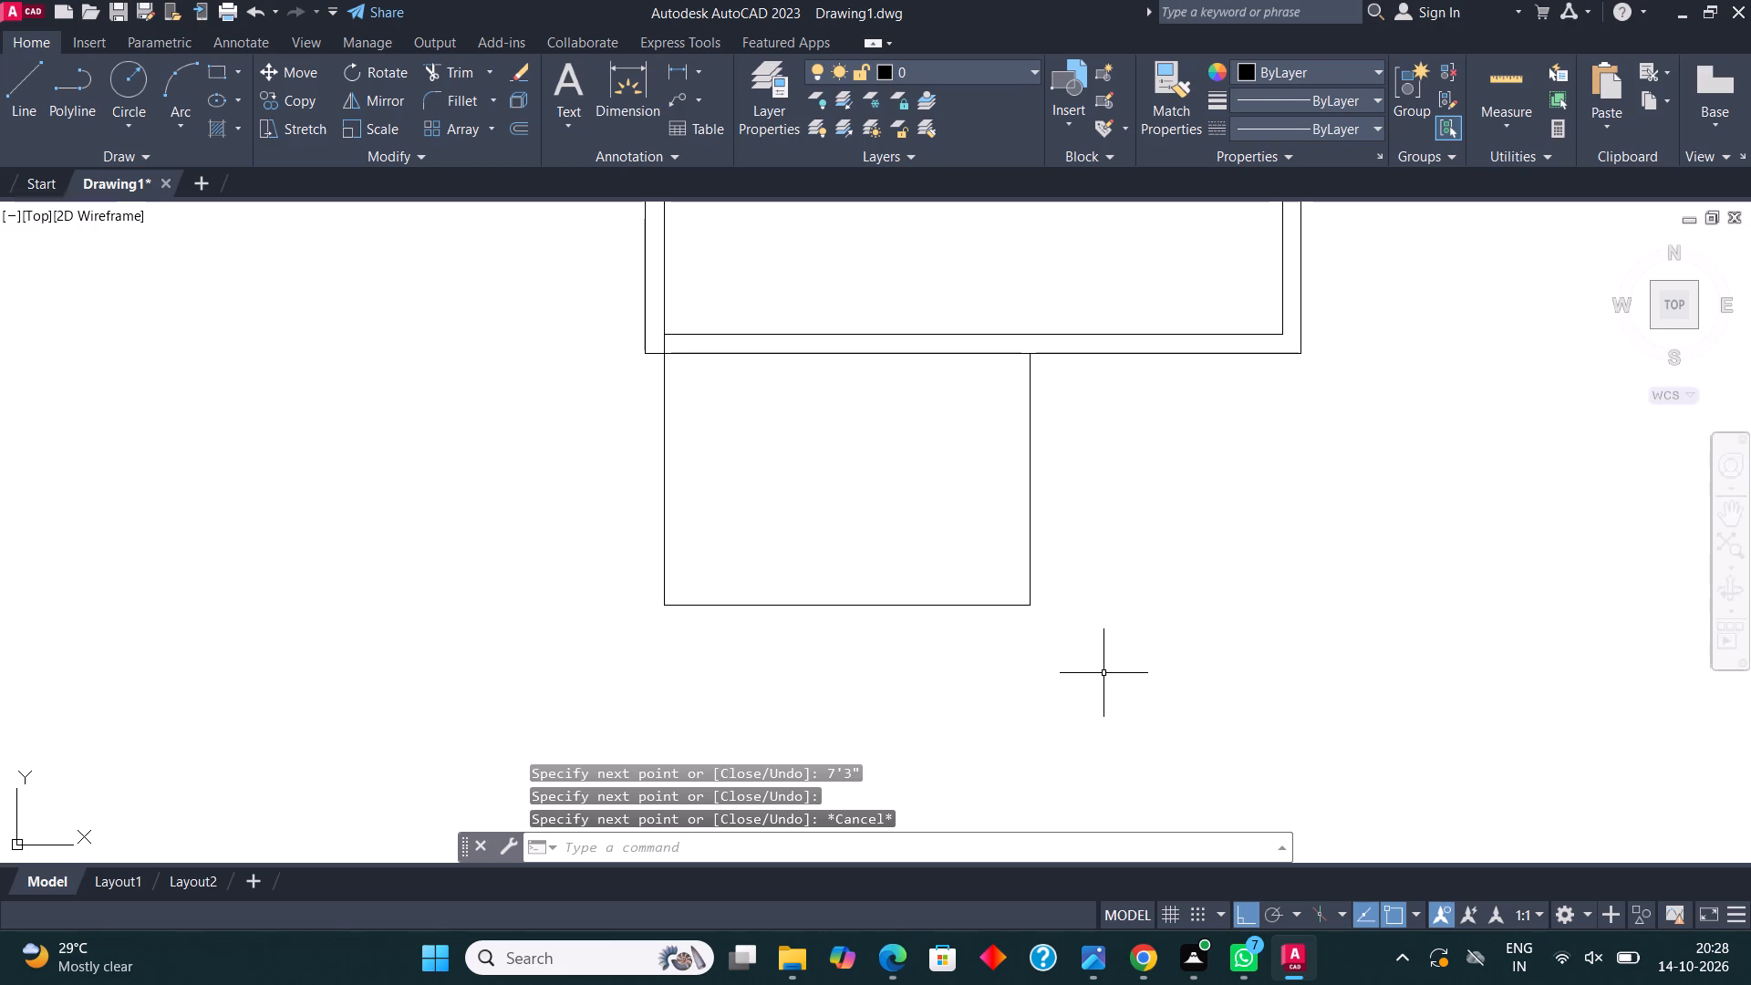
Offset the third room's left, bottom and right lines 4.5" outward to form the outer wall faces.
left_click_drag(1105, 673, 1087, 650)
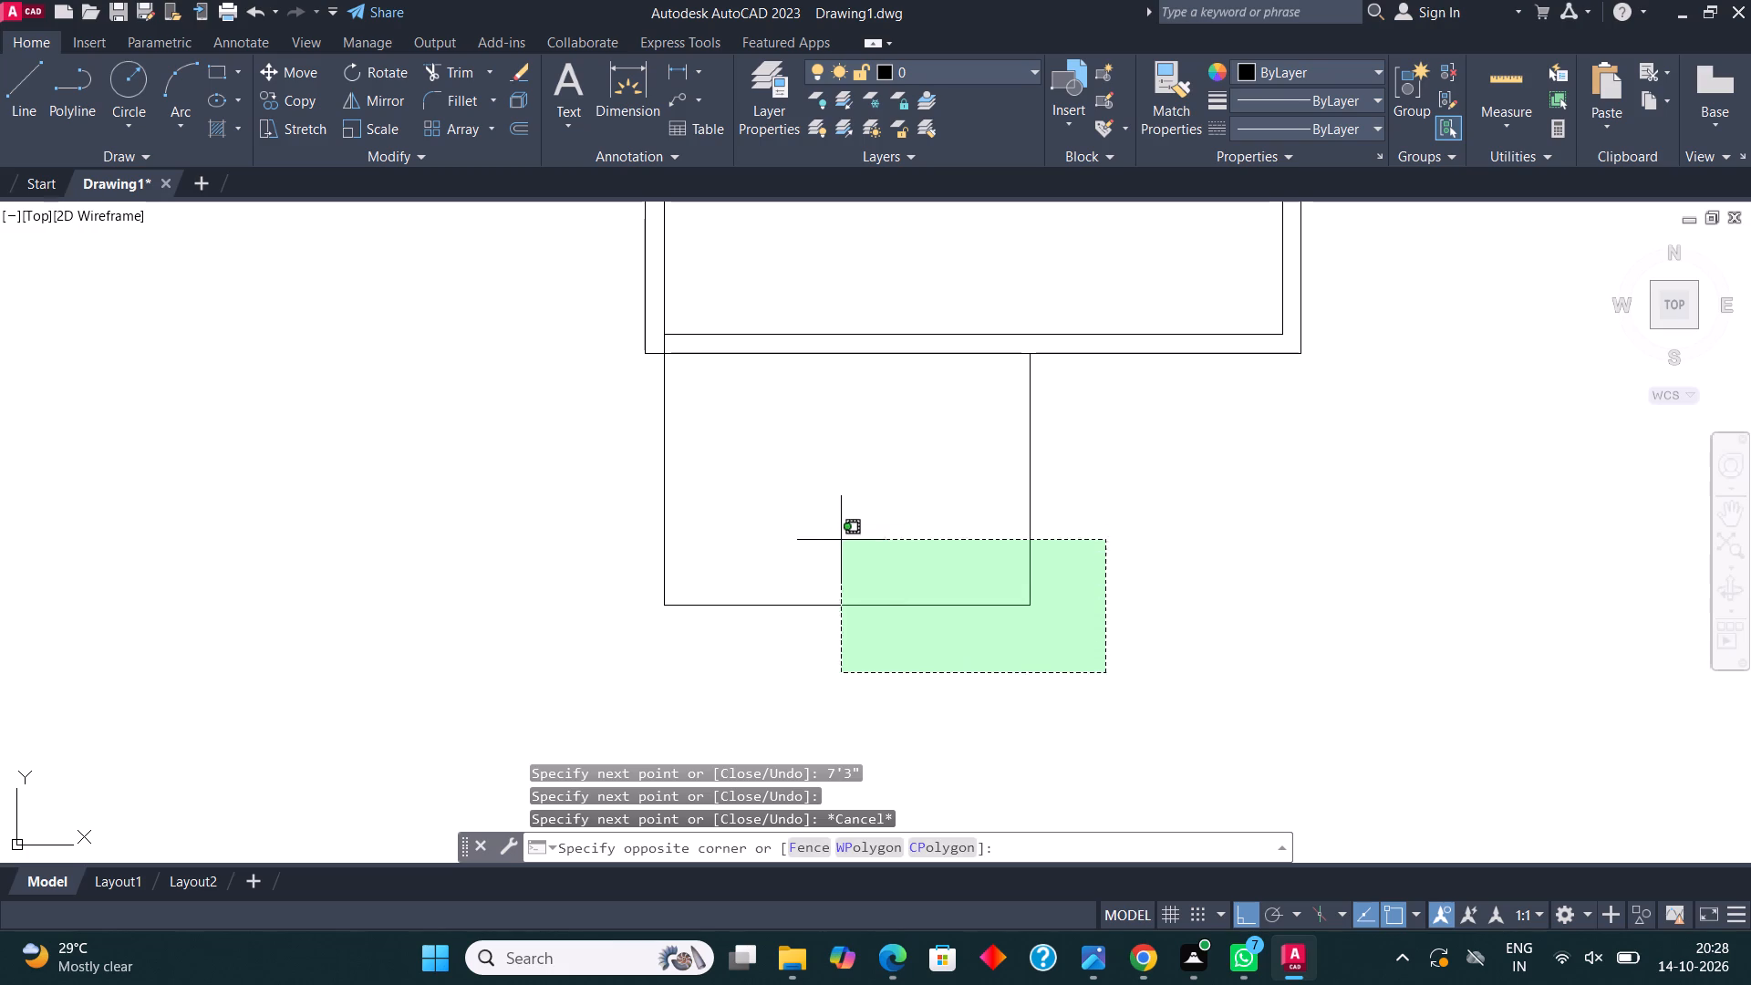
left_click(710, 496)
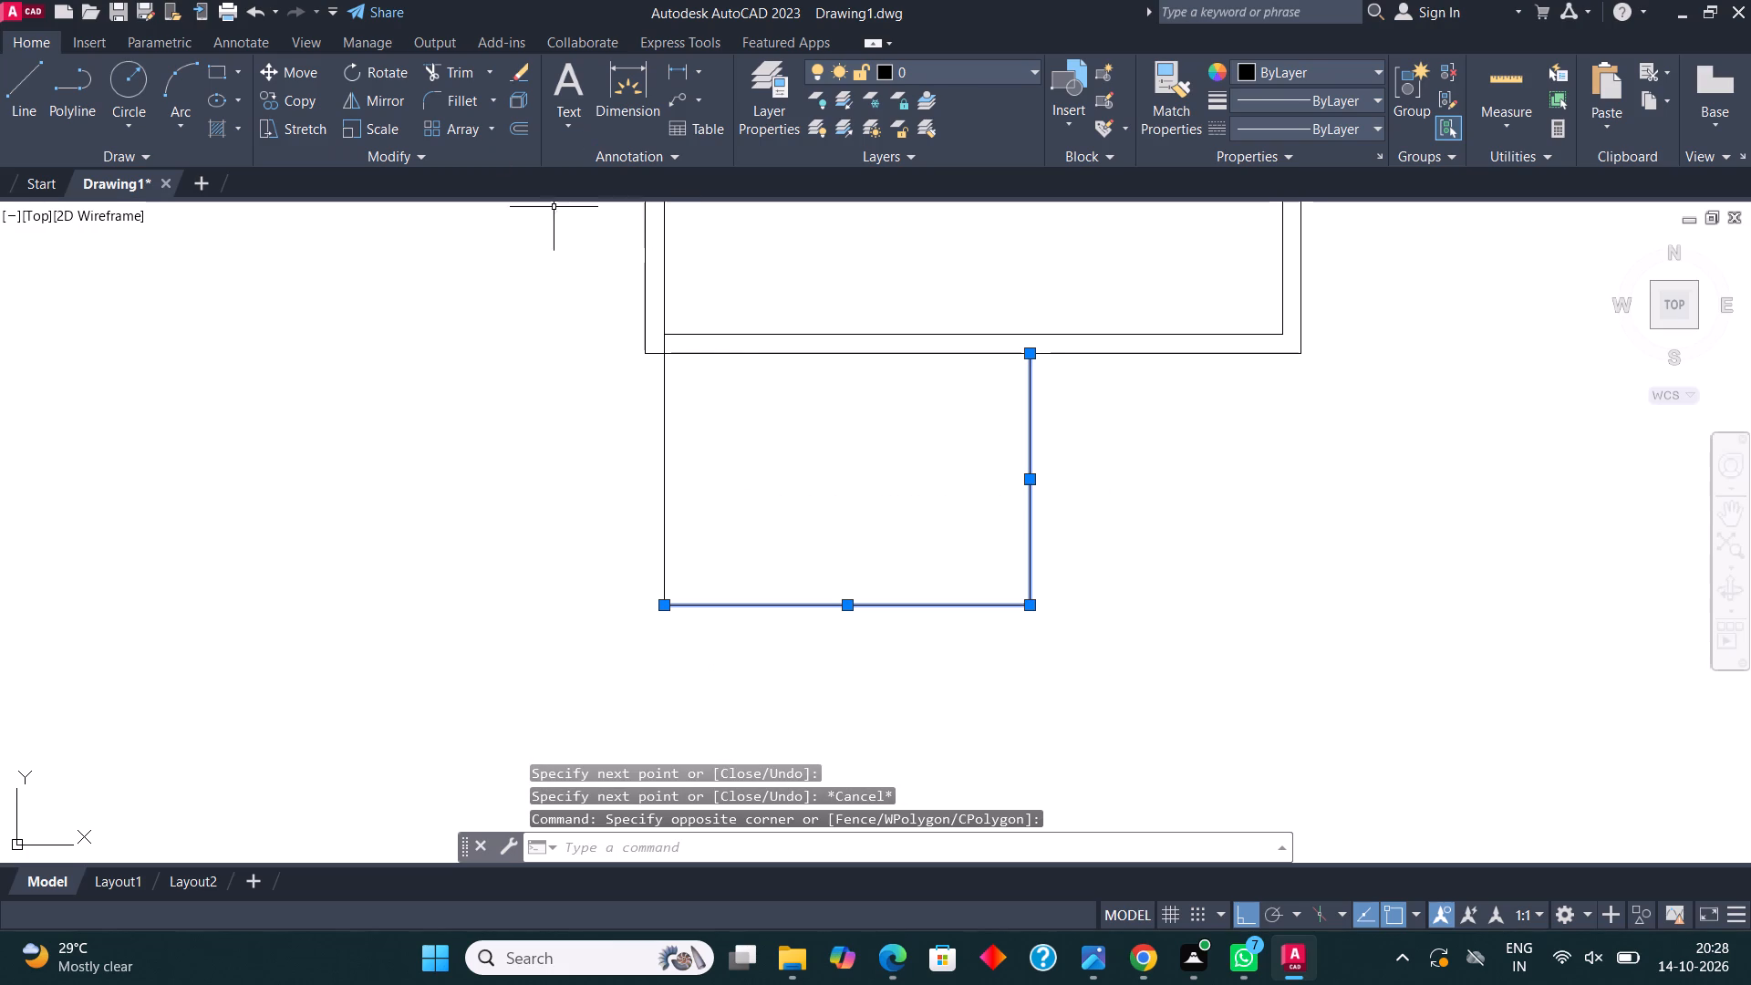
left_click(702, 430)
left_click(637, 407)
left_click(523, 119)
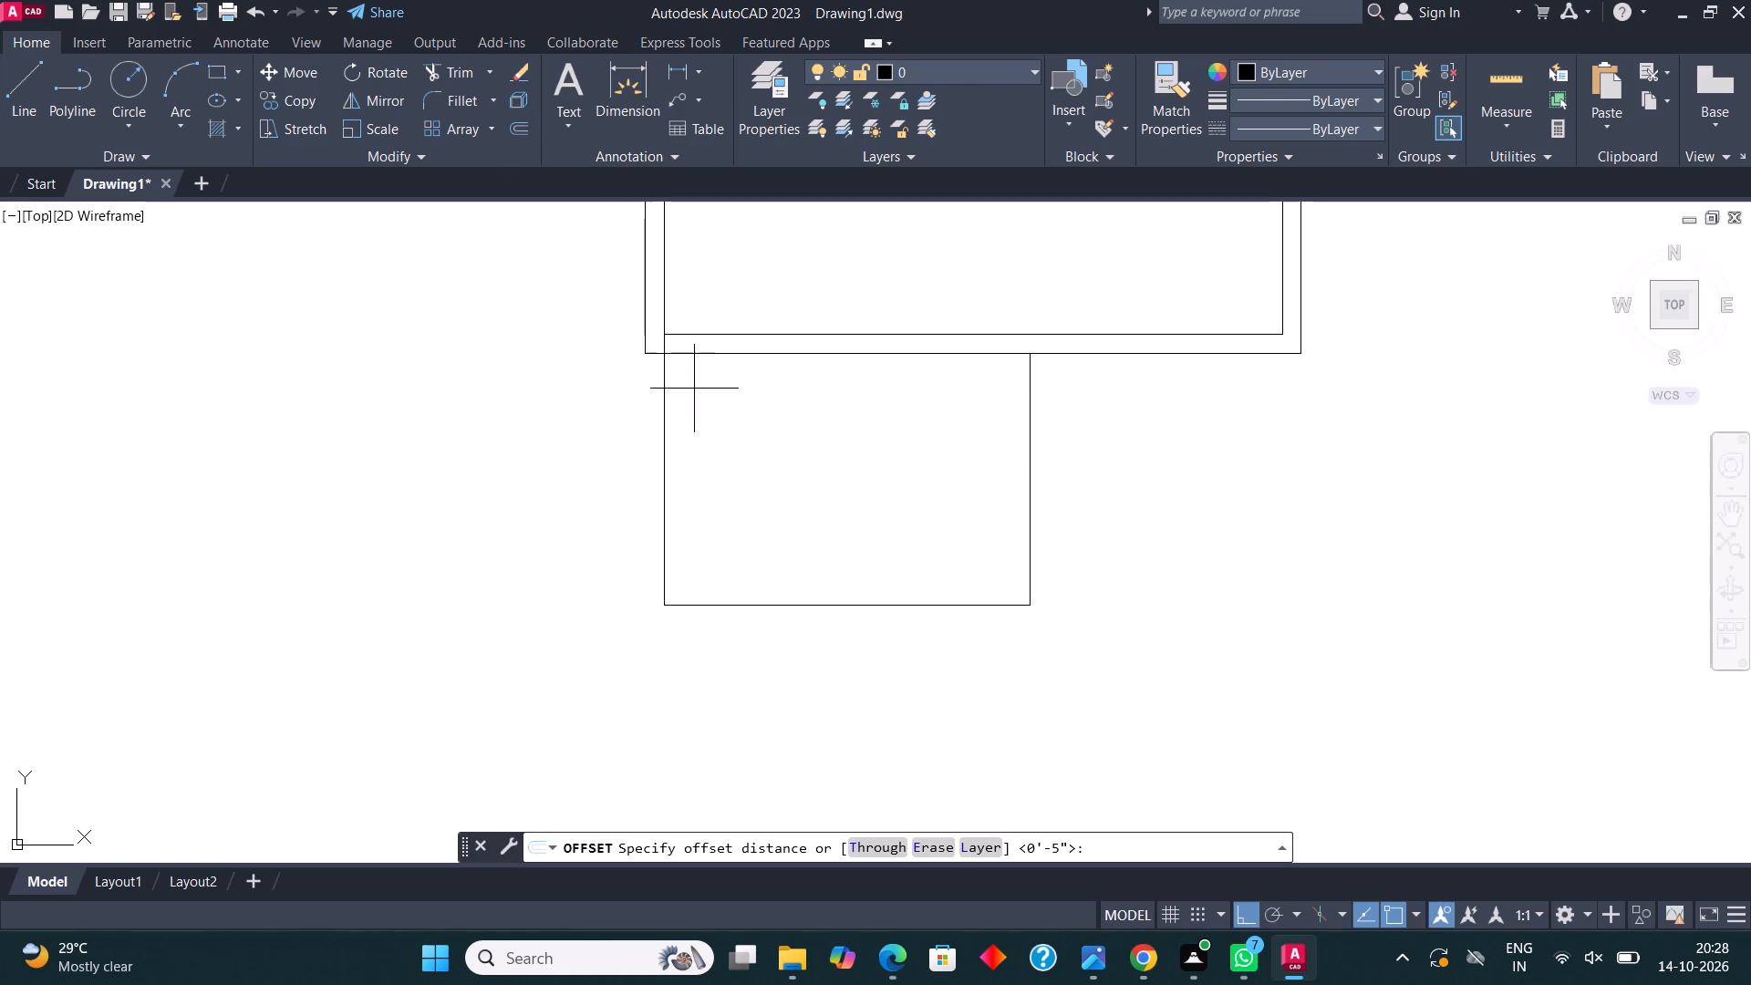
left_click(668, 480)
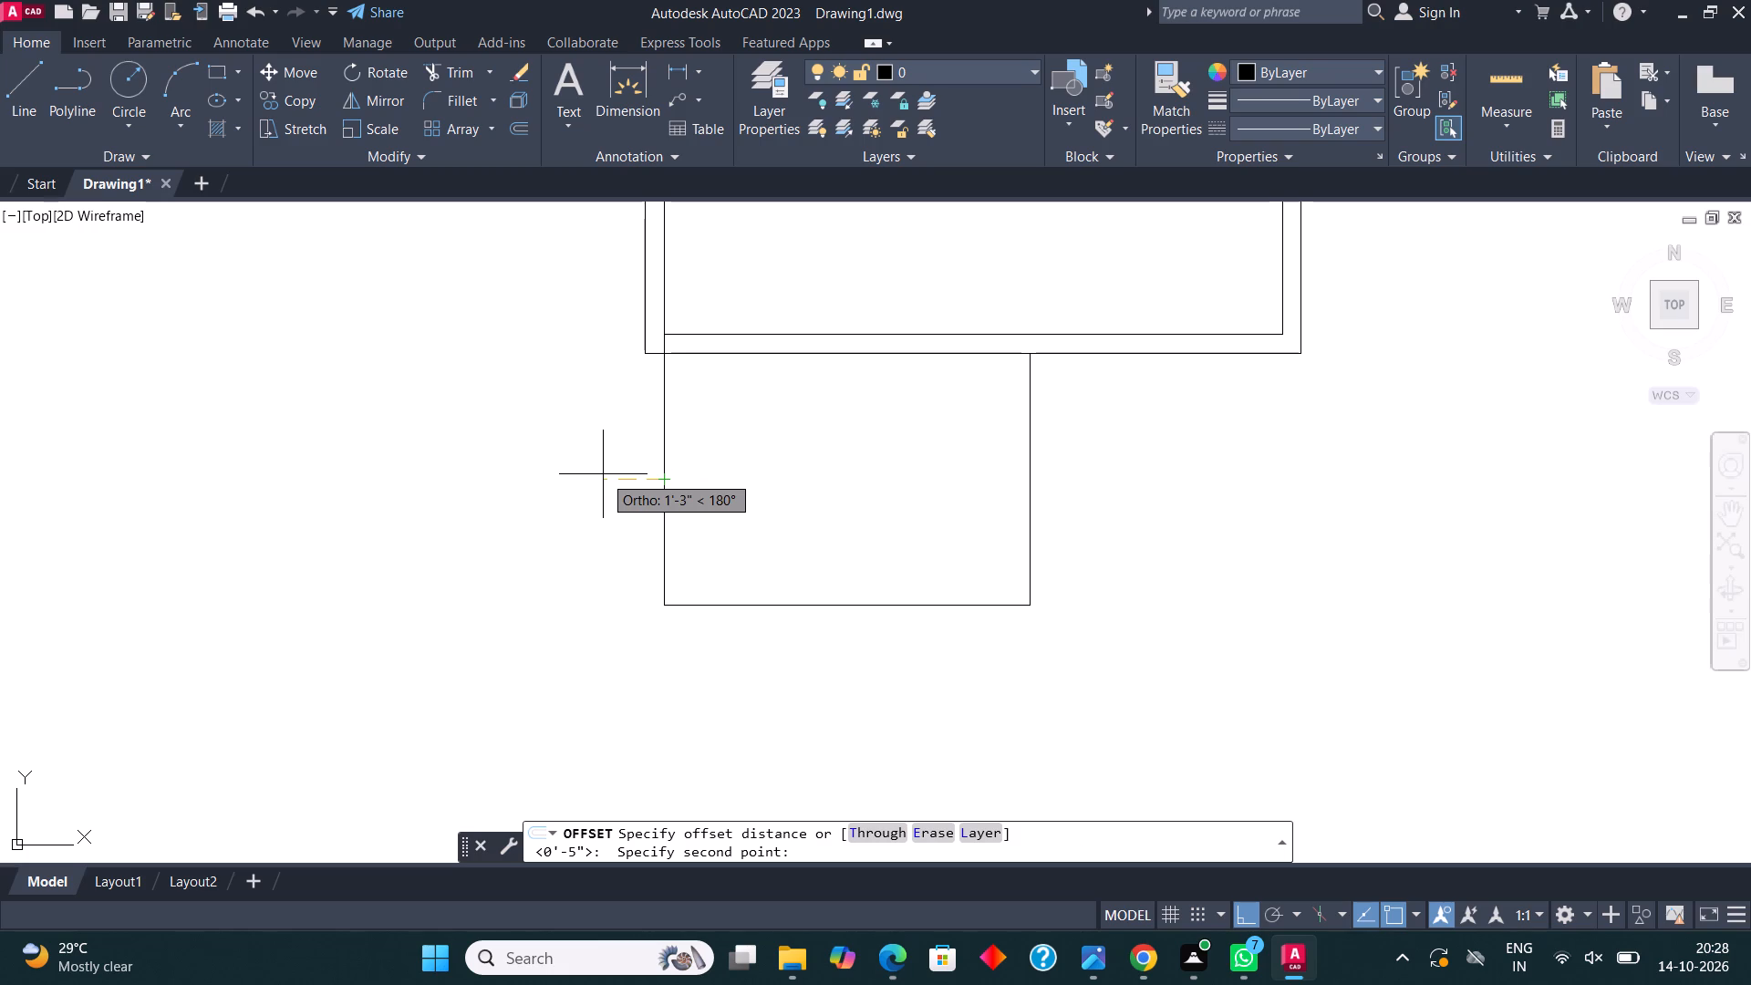
type("4.5\"")
key("Return")
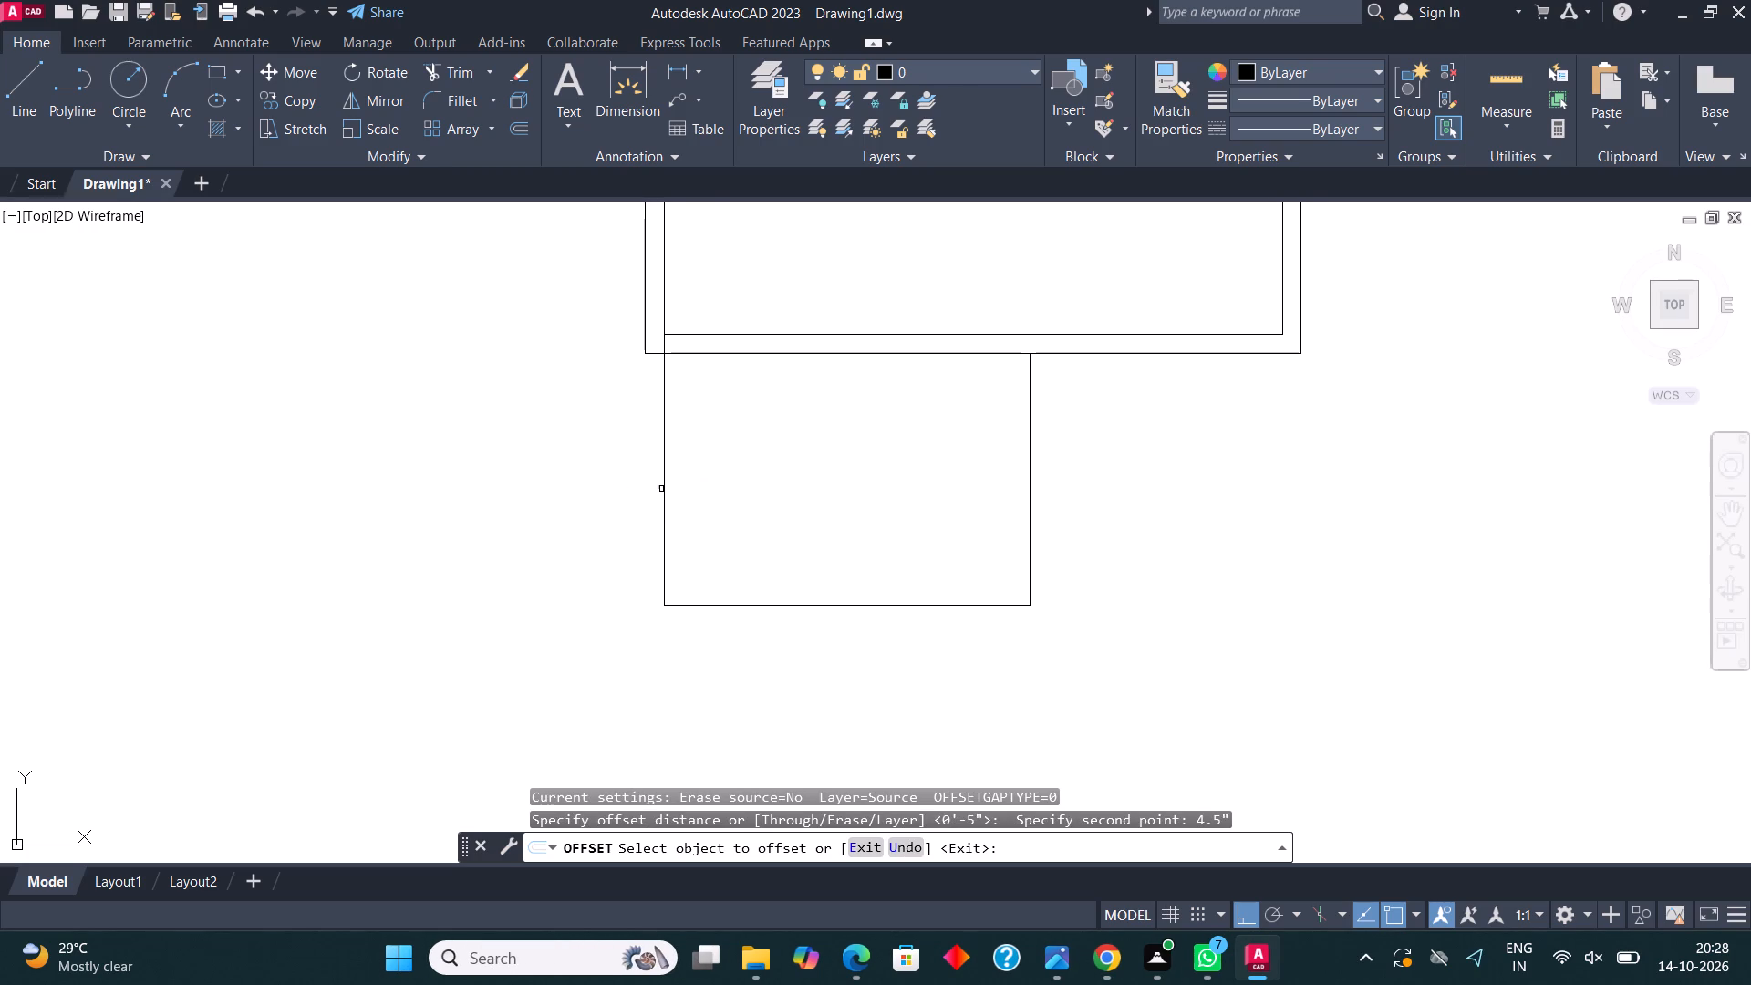
left_click(662, 491)
left_click(620, 456)
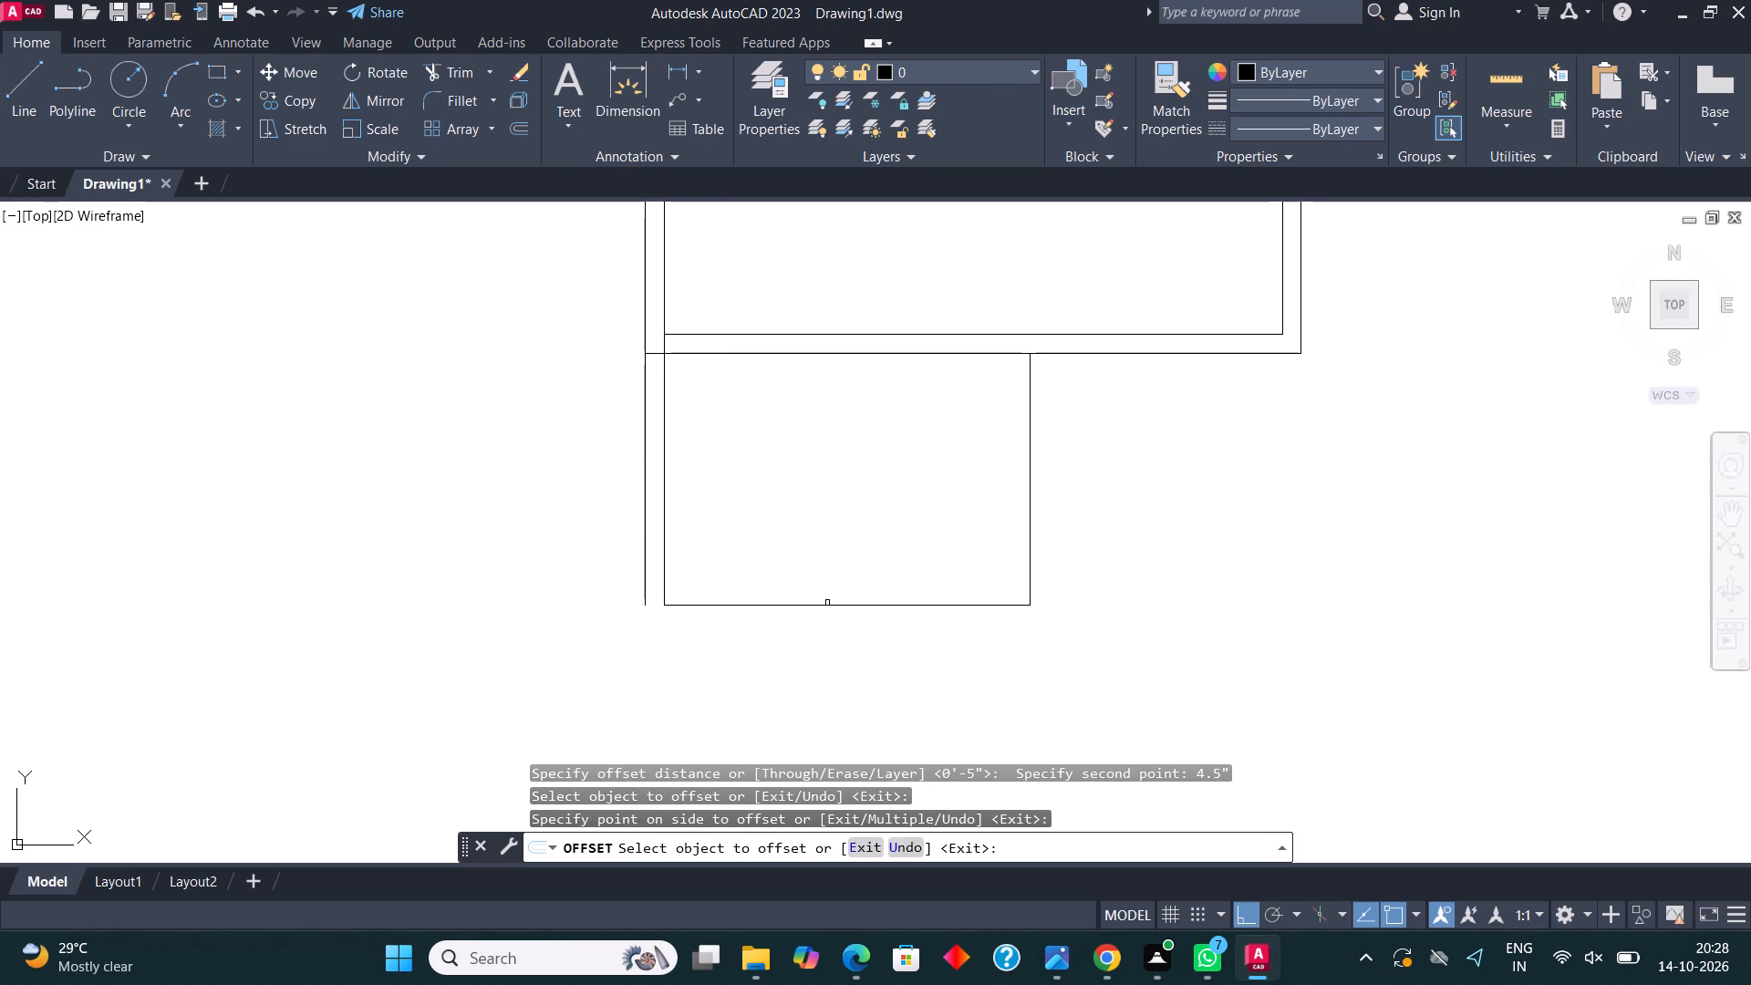
left_click(828, 605)
left_click(828, 647)
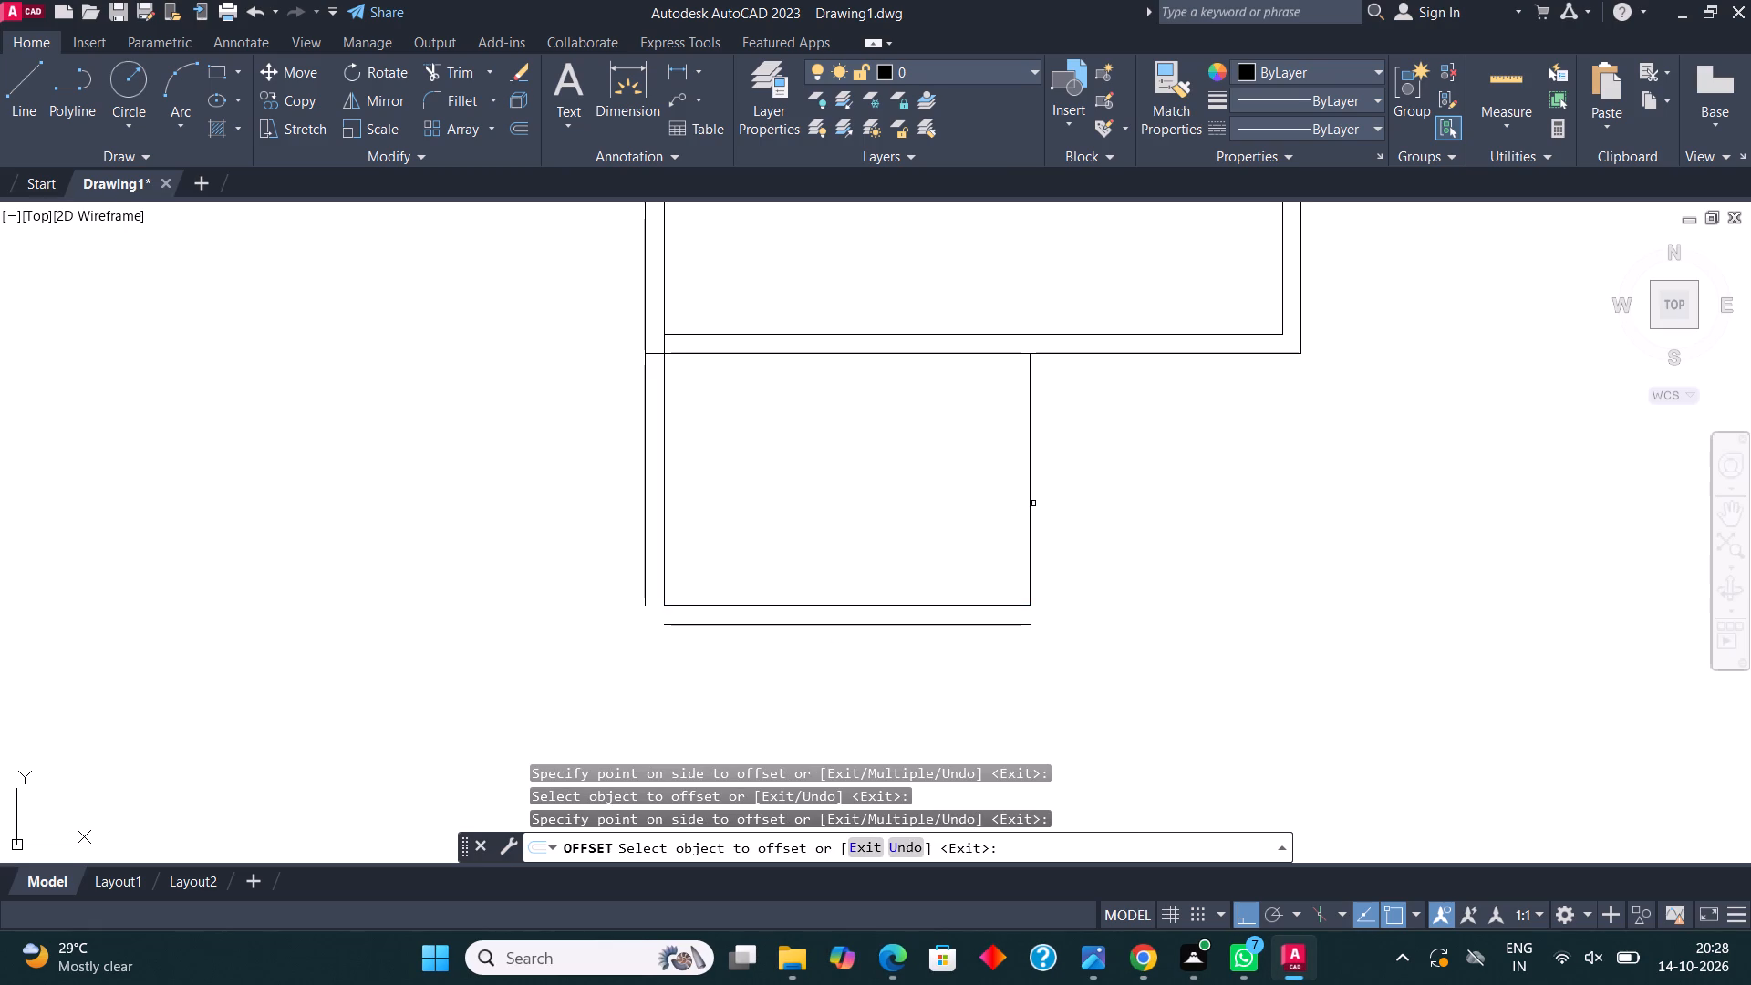
left_click(1031, 503)
left_click(1083, 504)
key("Escape")
Fillet the third room's outer wall lines into closed corners at the lower left and lower right.
left_click(464, 102)
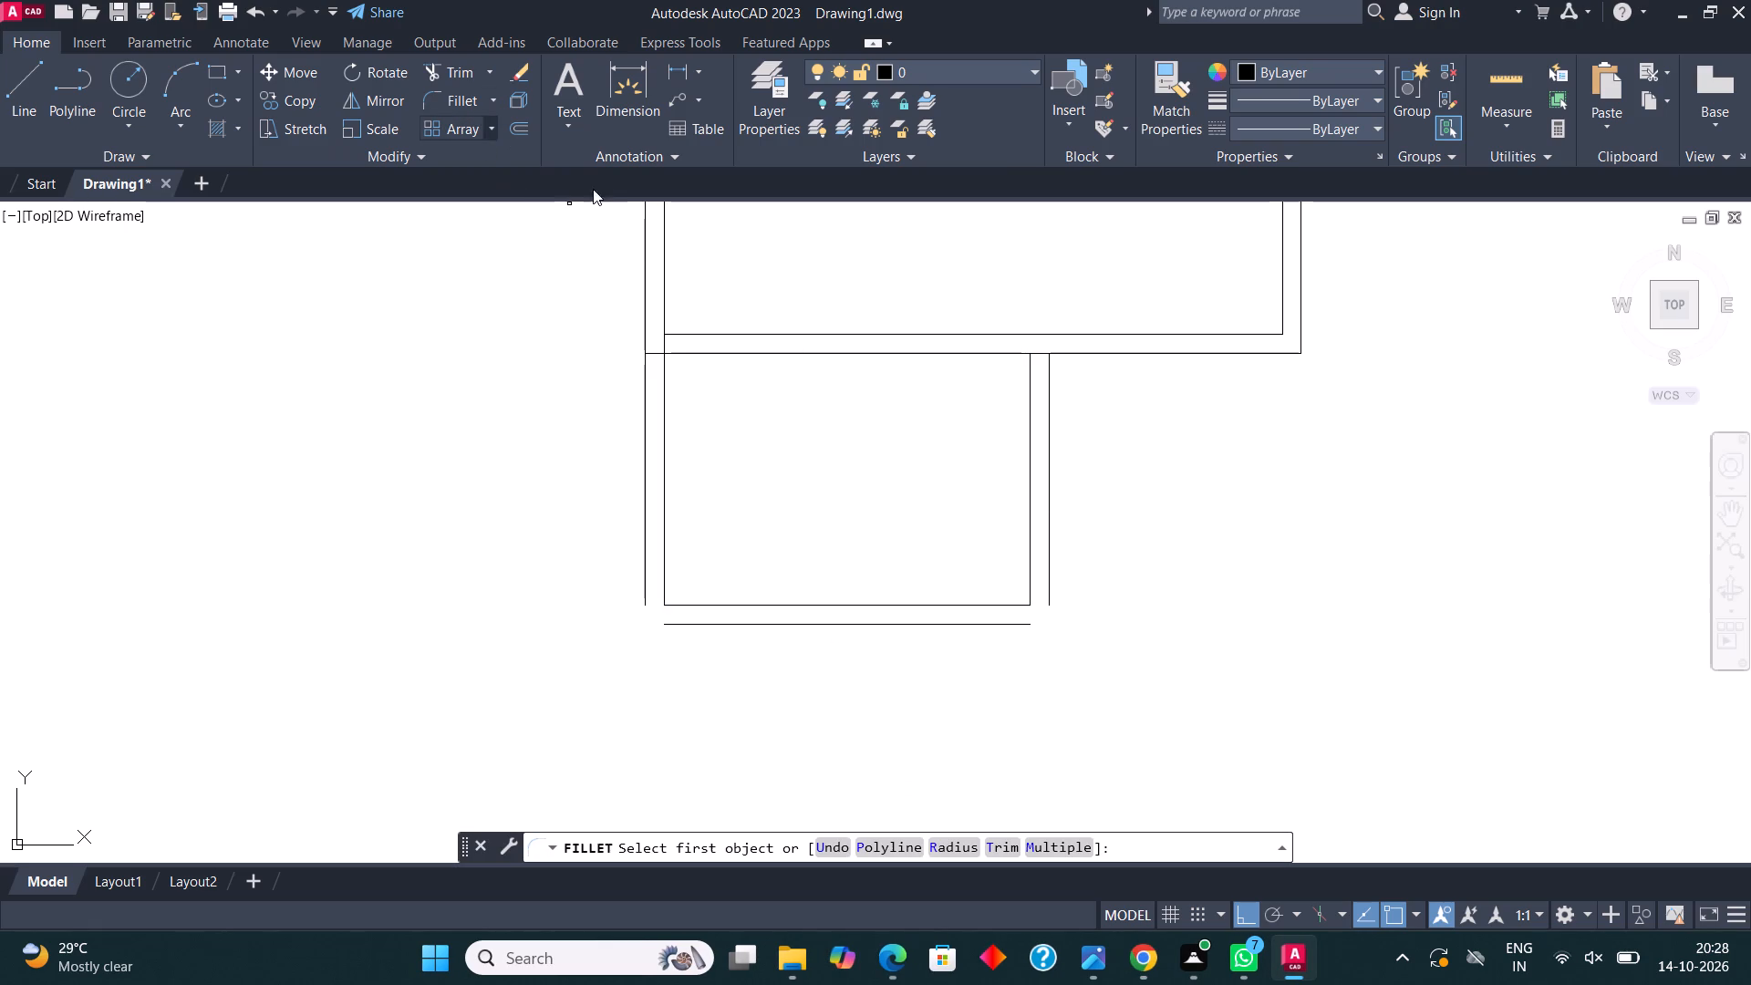
left_click(645, 538)
left_click(680, 623)
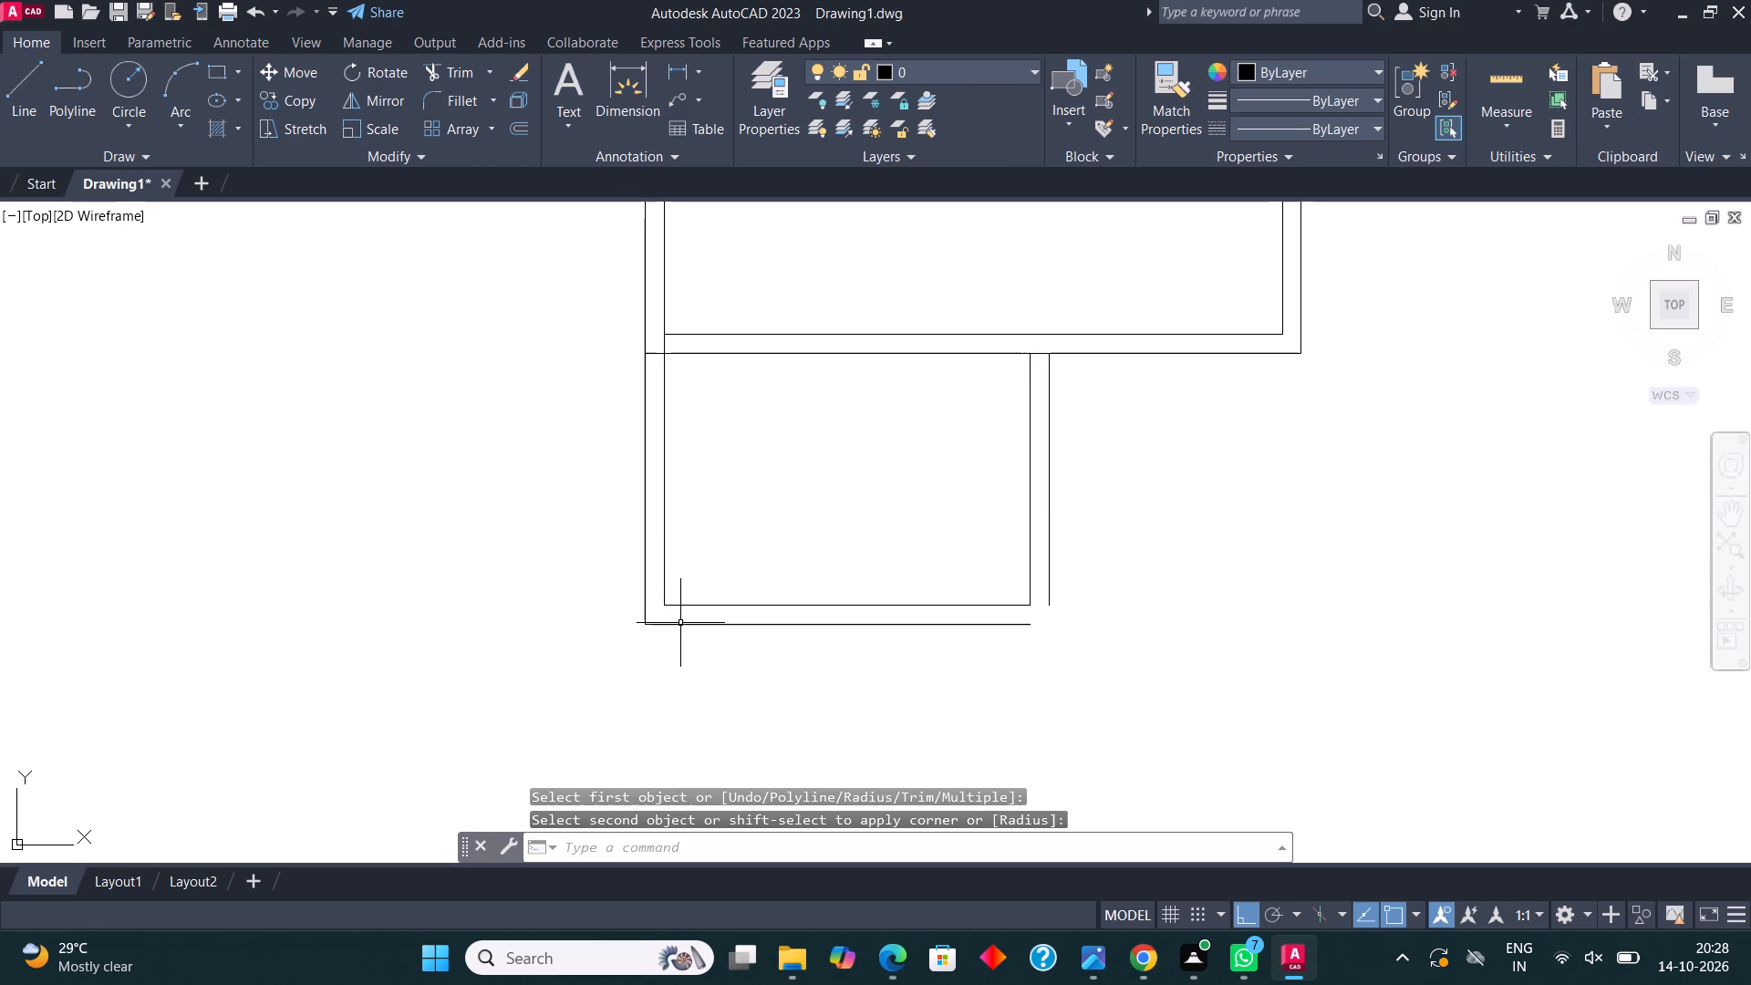
left_click(469, 91)
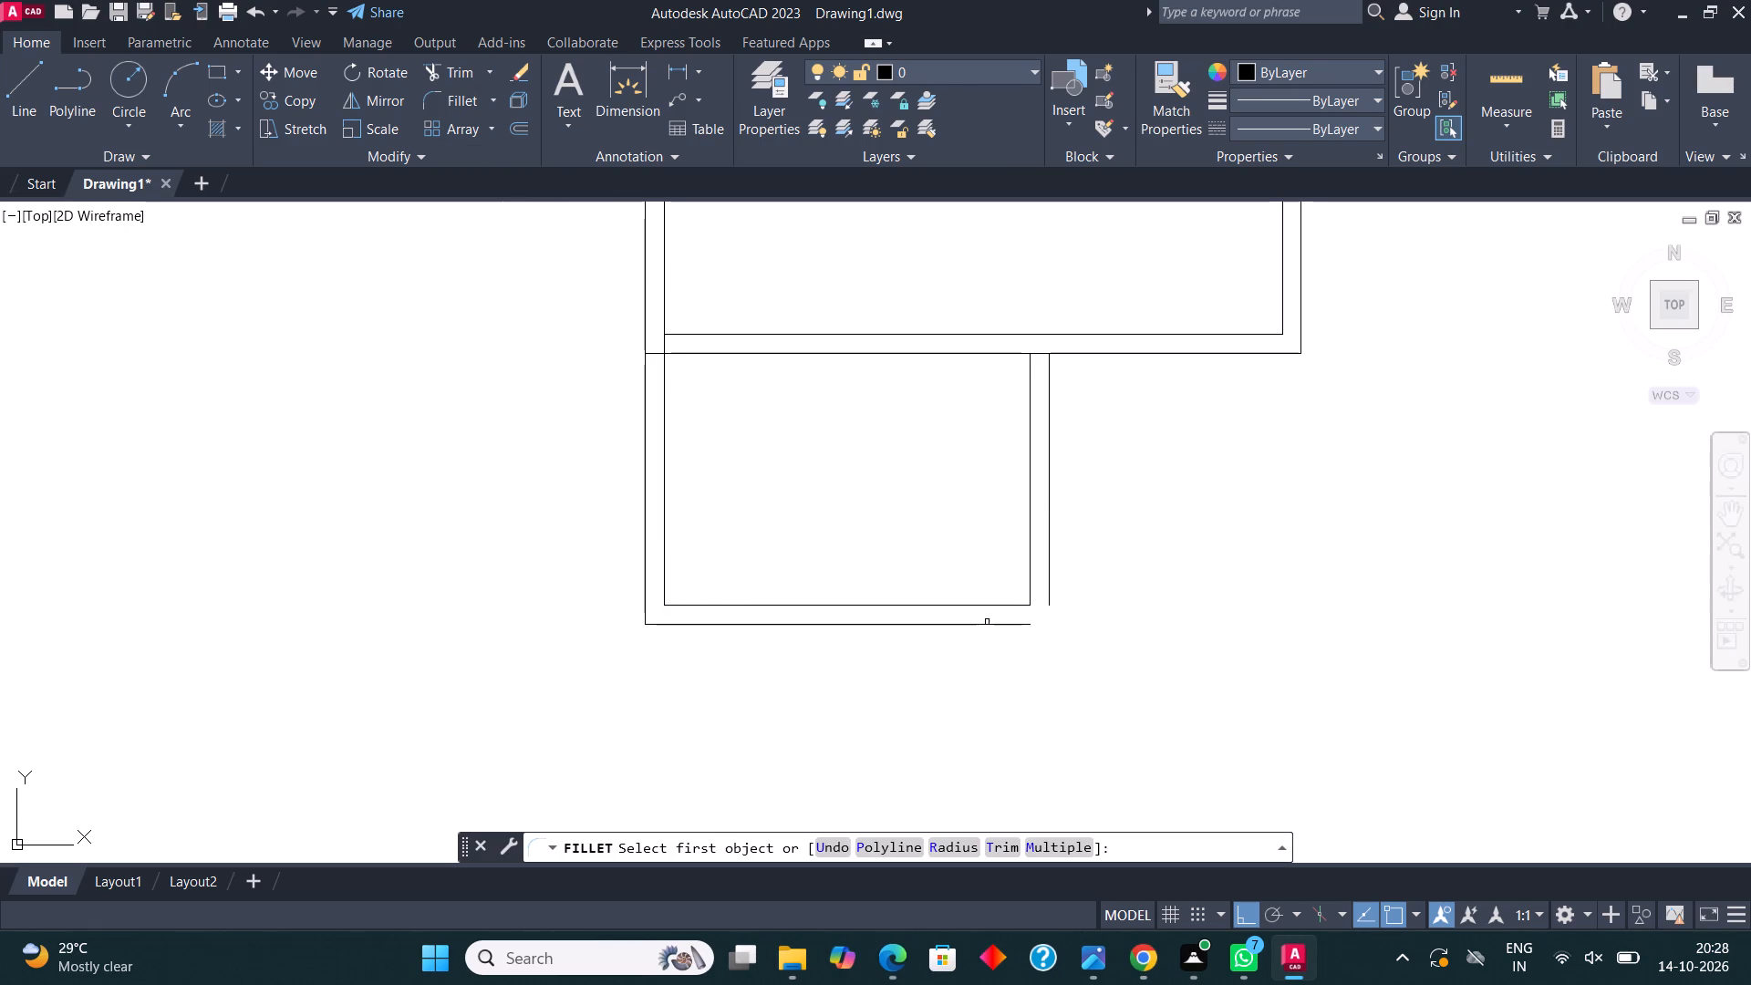
left_click(993, 627)
left_click(1049, 557)
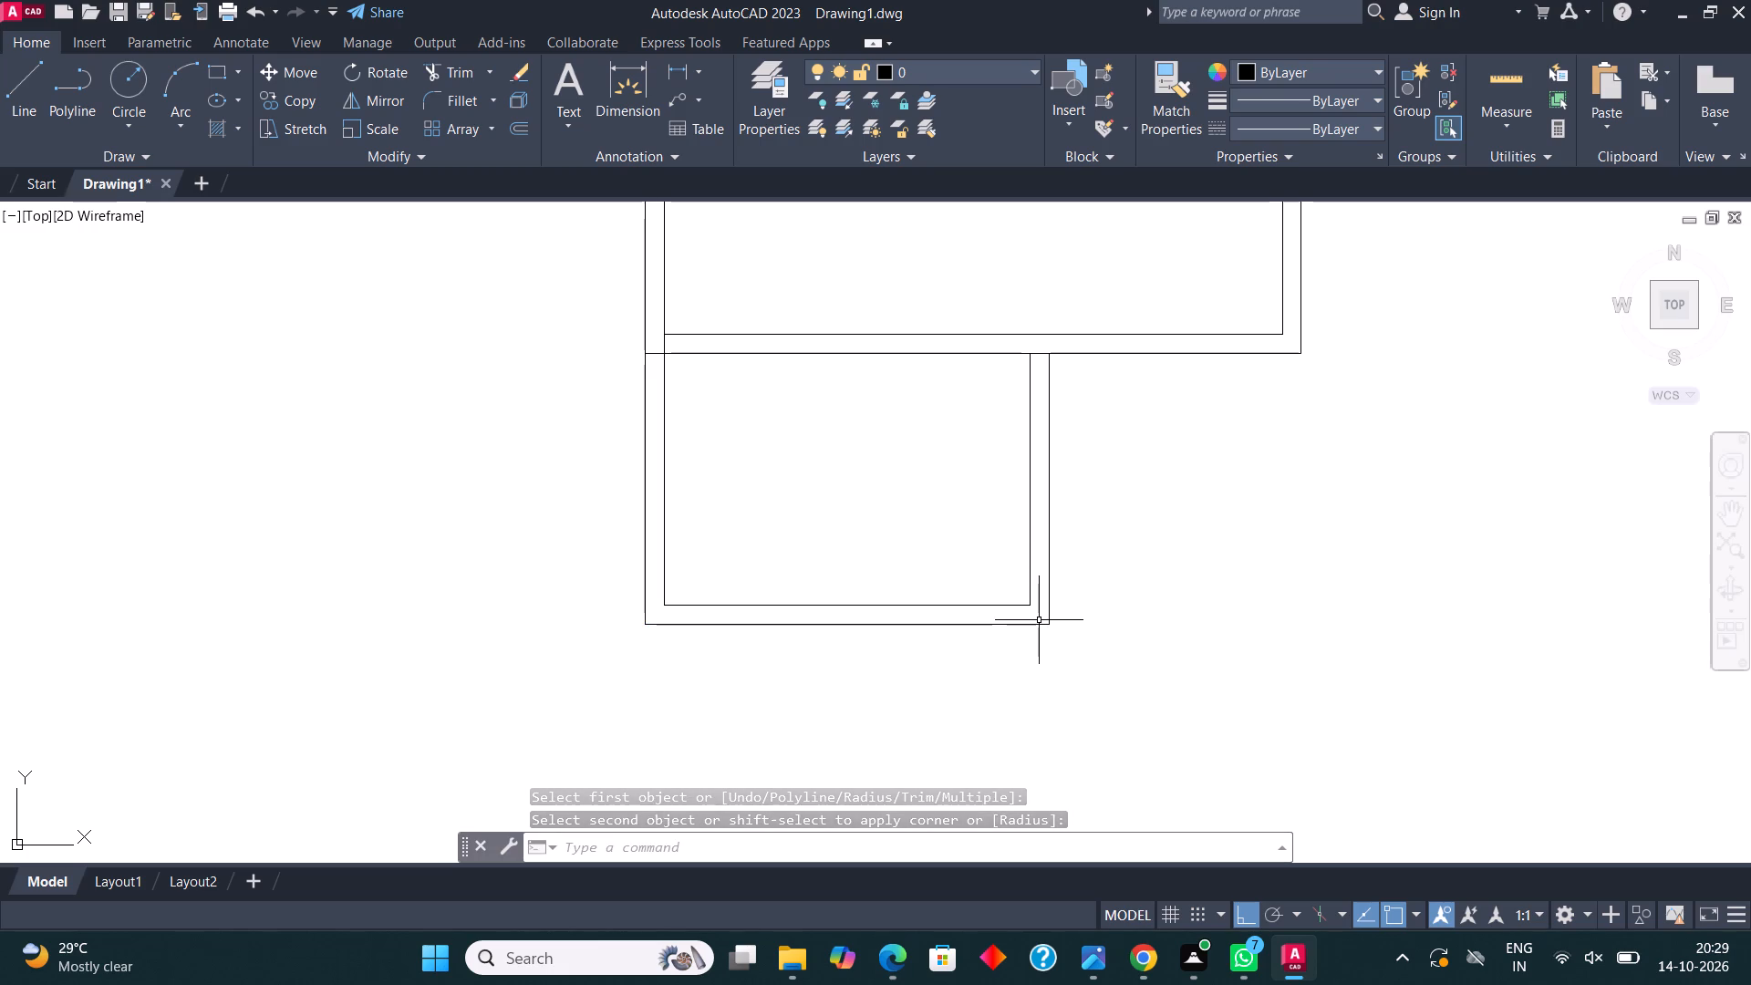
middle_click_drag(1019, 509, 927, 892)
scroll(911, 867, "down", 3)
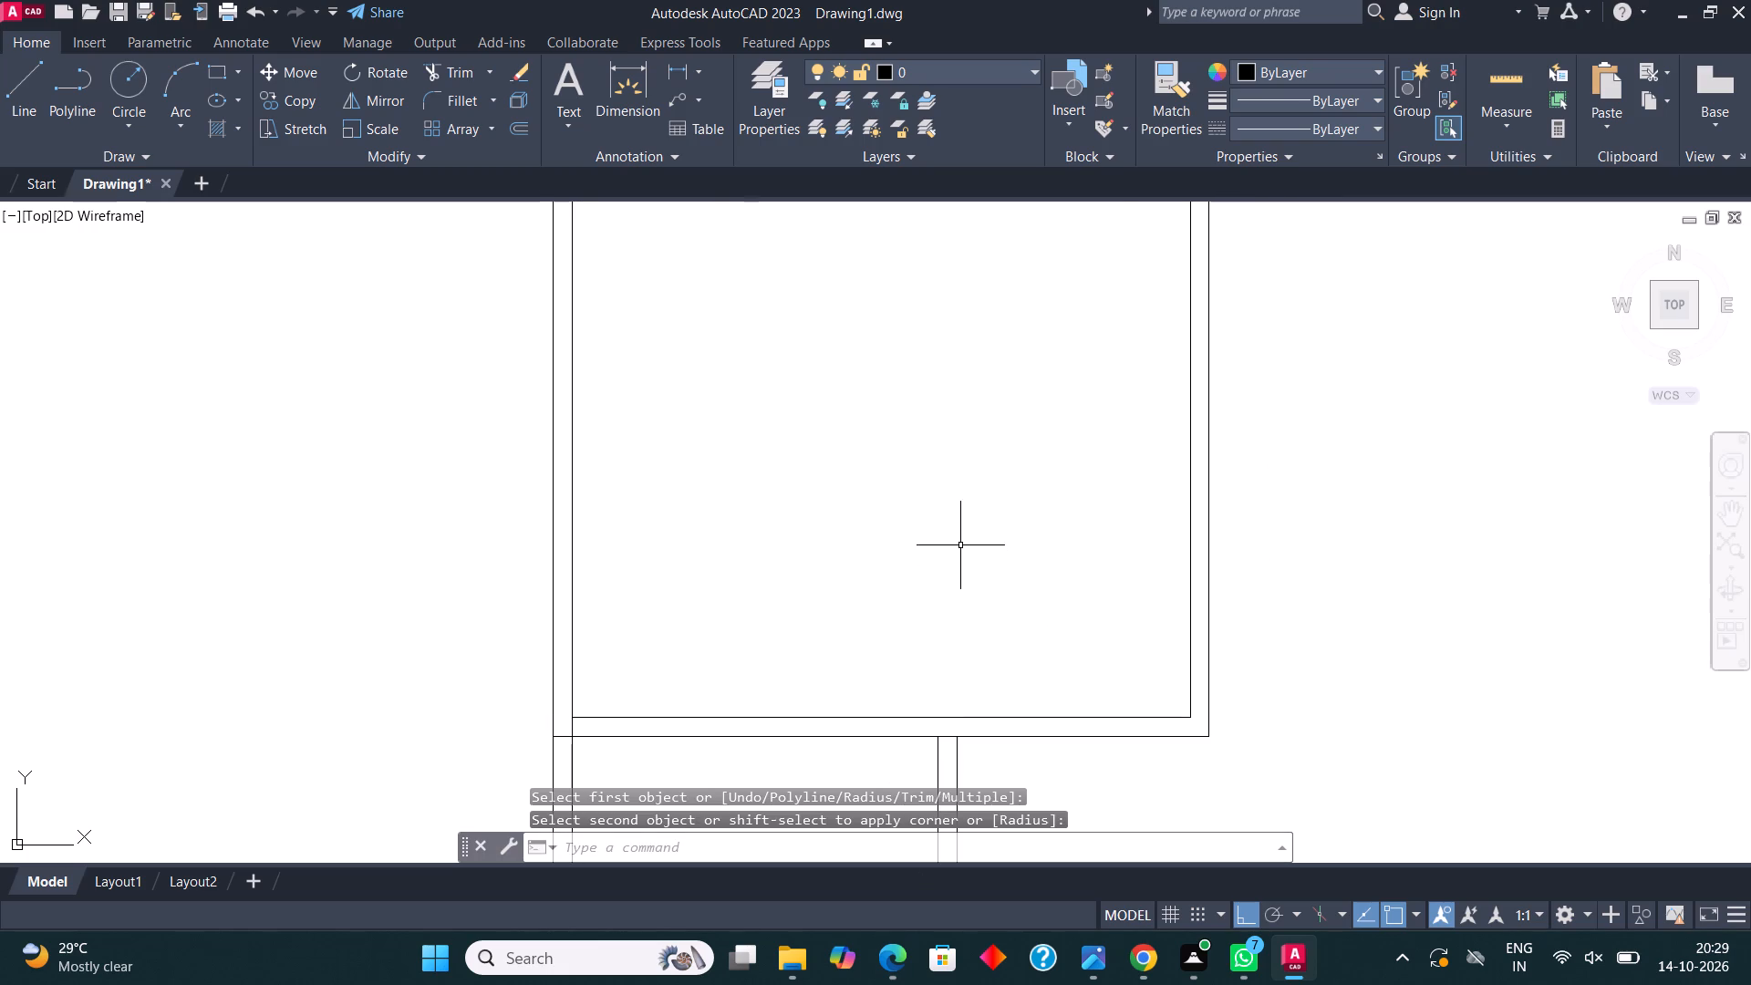
Draw a 5' line to the right from the upper room's outer upper-right corner, extending its top outer wall face.
scroll(971, 642, "down", 3)
scroll(1029, 406, "up", 3)
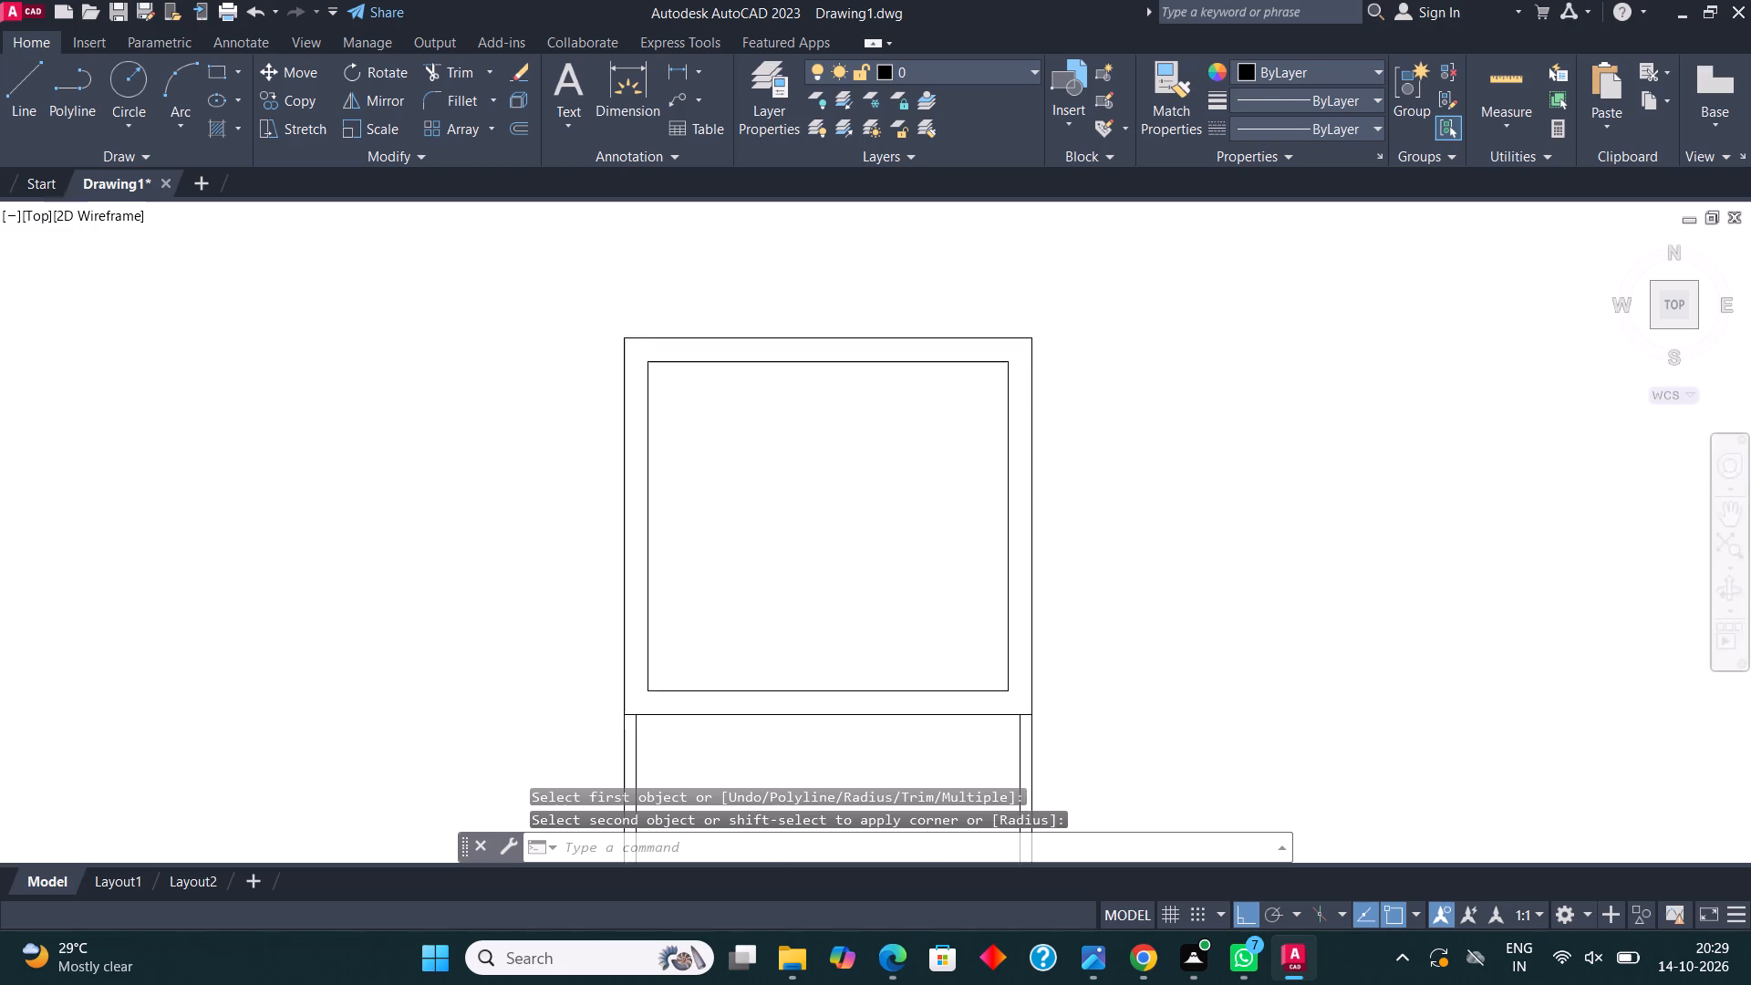
scroll(1029, 406, "up", 1)
middle_click_drag(1027, 371, 949, 592)
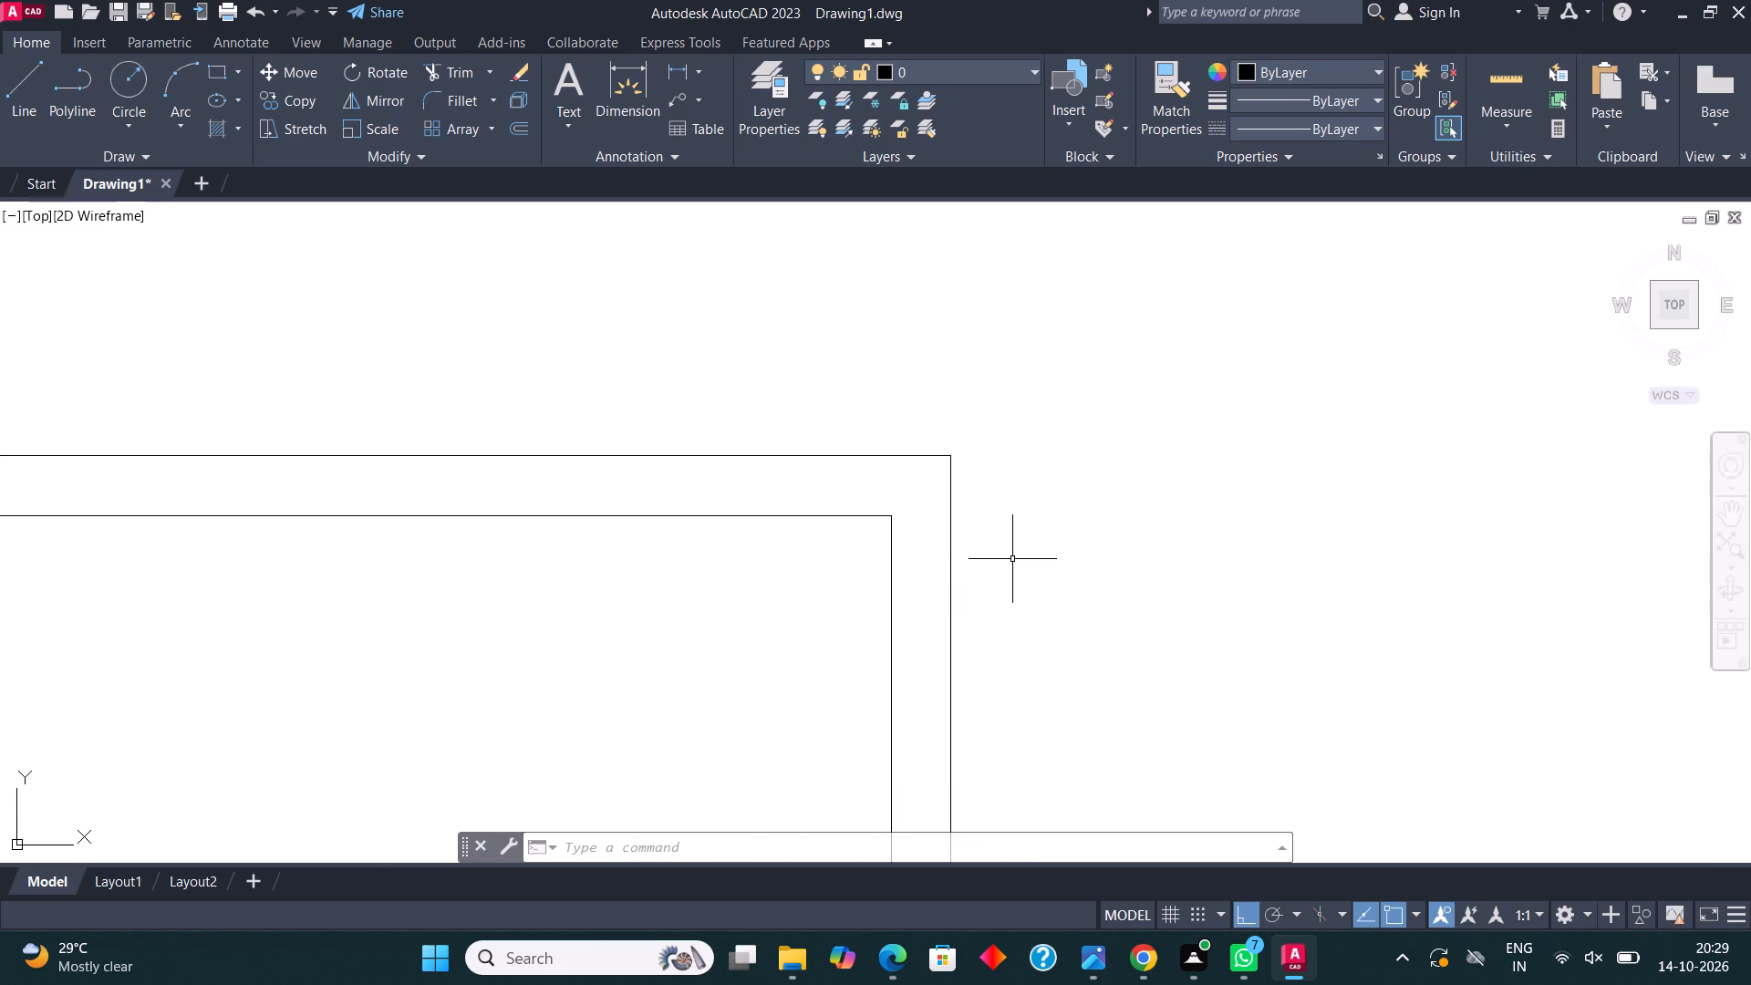
left_click(34, 79)
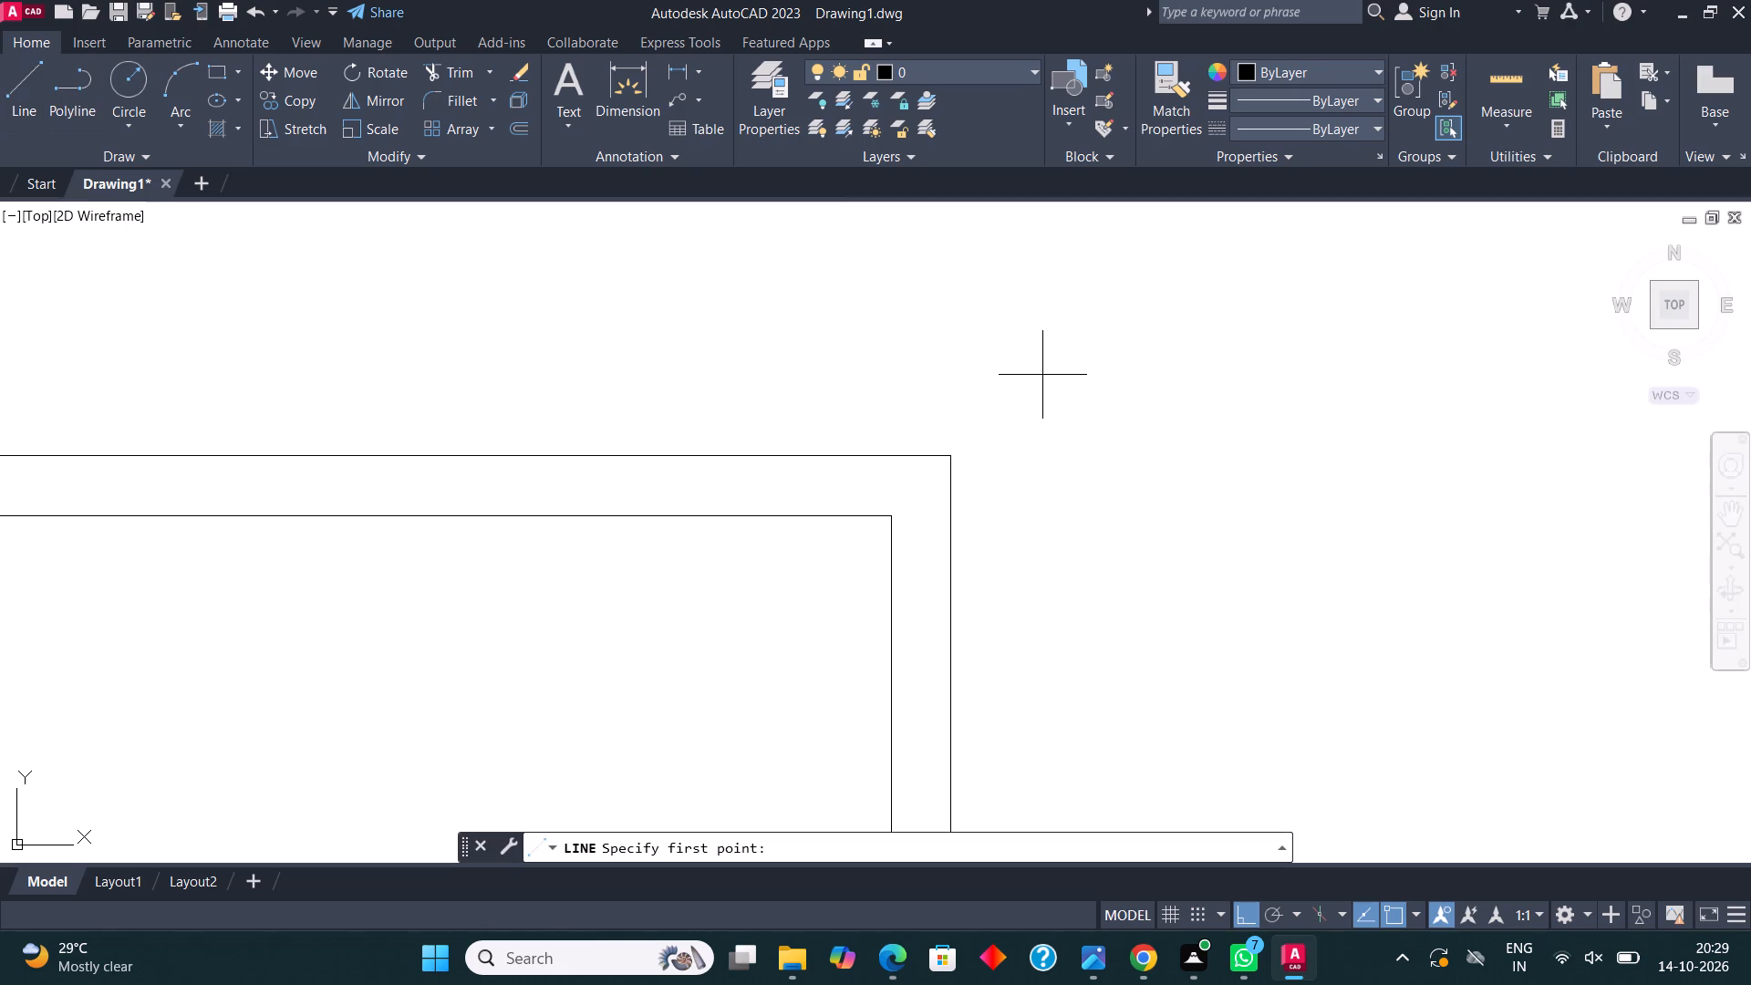
left_click(948, 459)
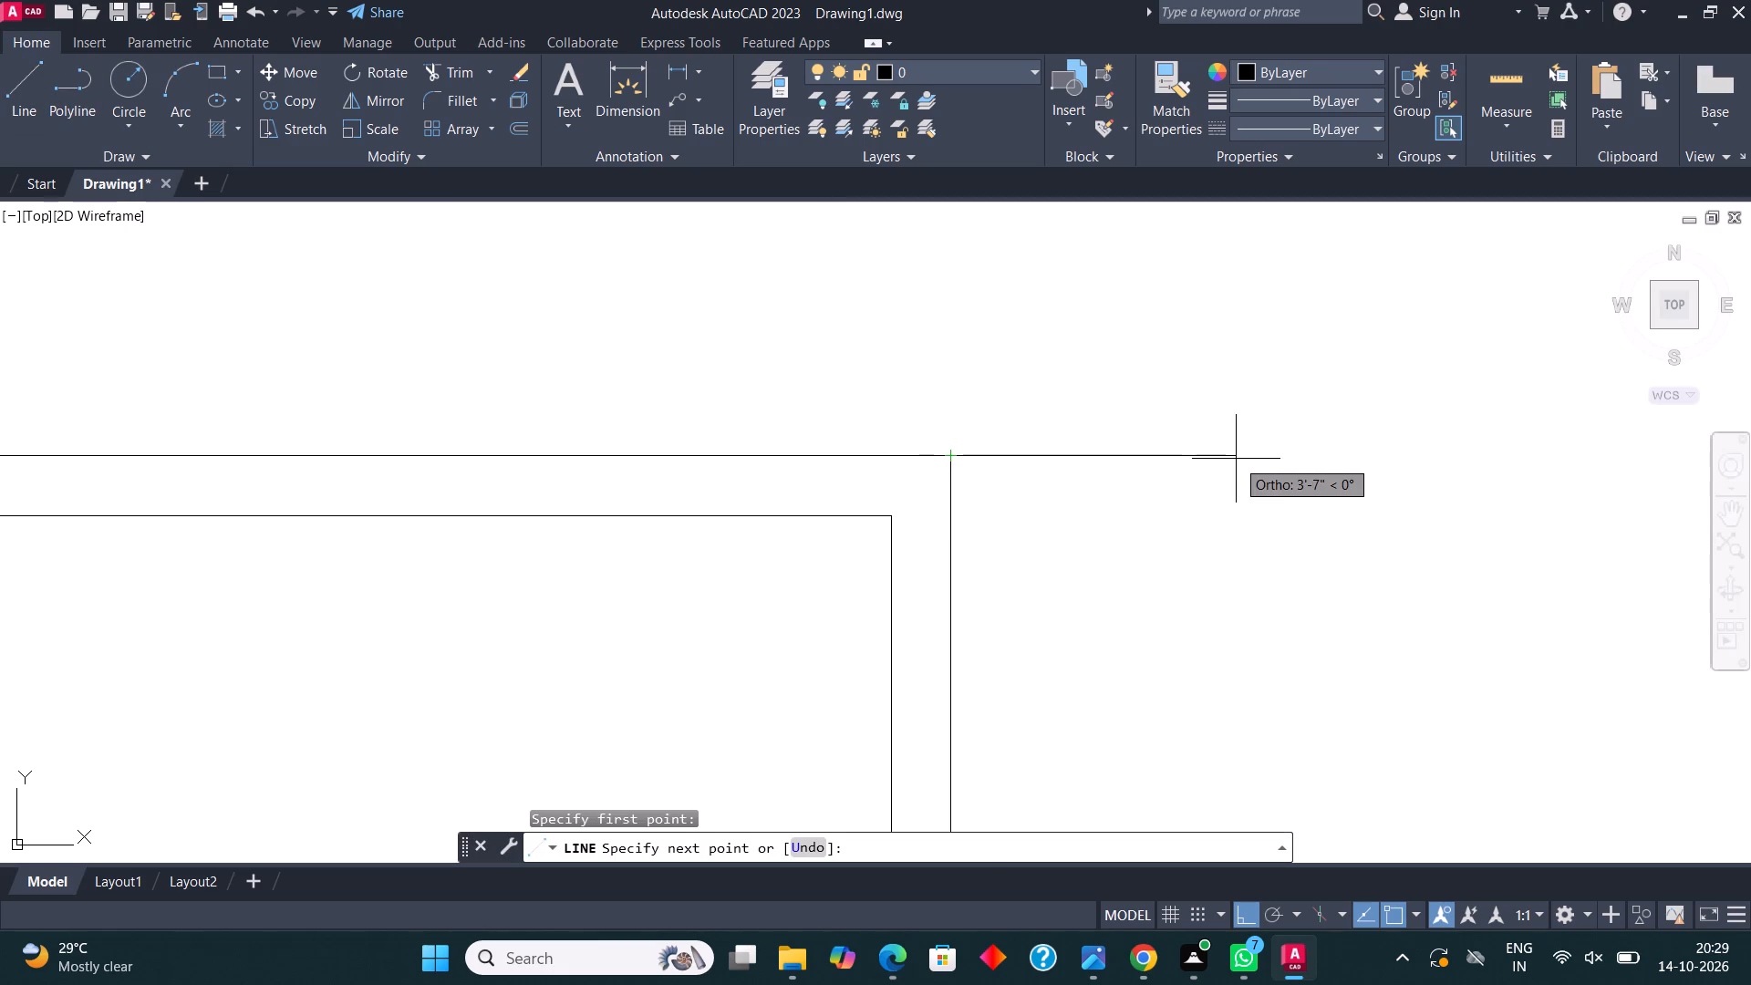
type("5'")
key("Return")
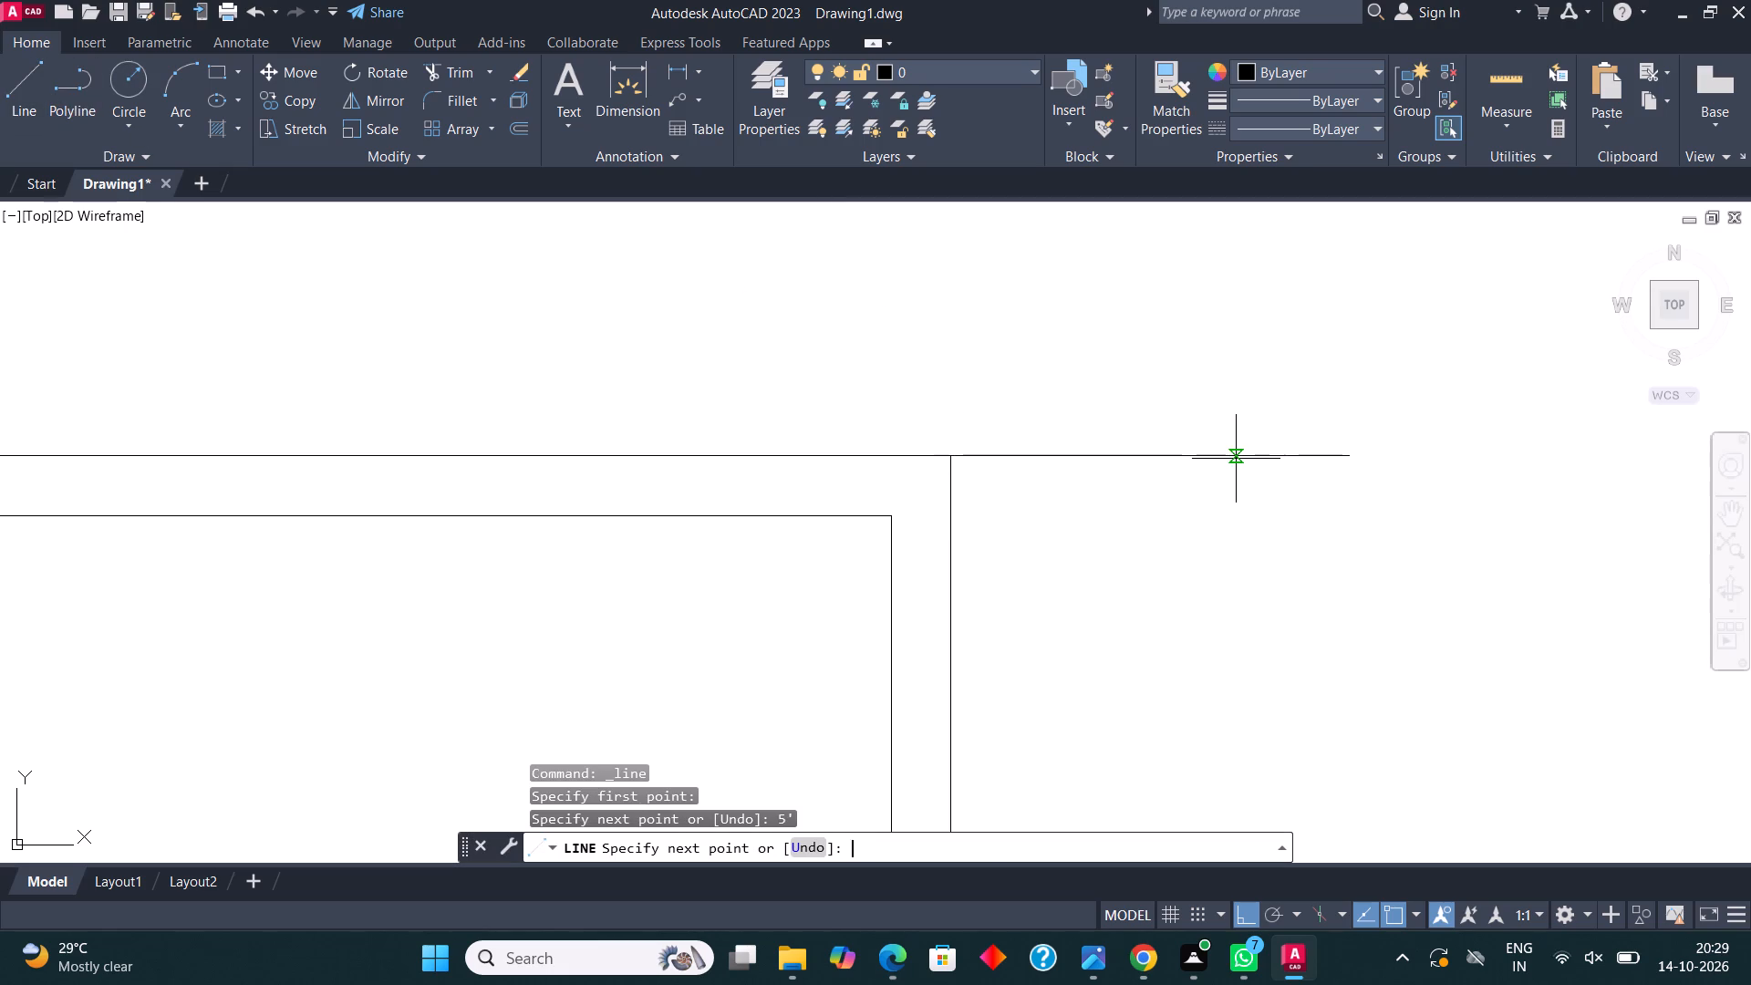
key("Escape")
Draw a line from the upper room's inner upper-right corner across the right wall's thickness, continuing 5' to the right.
middle_click_drag(1231, 451, 1177, 442)
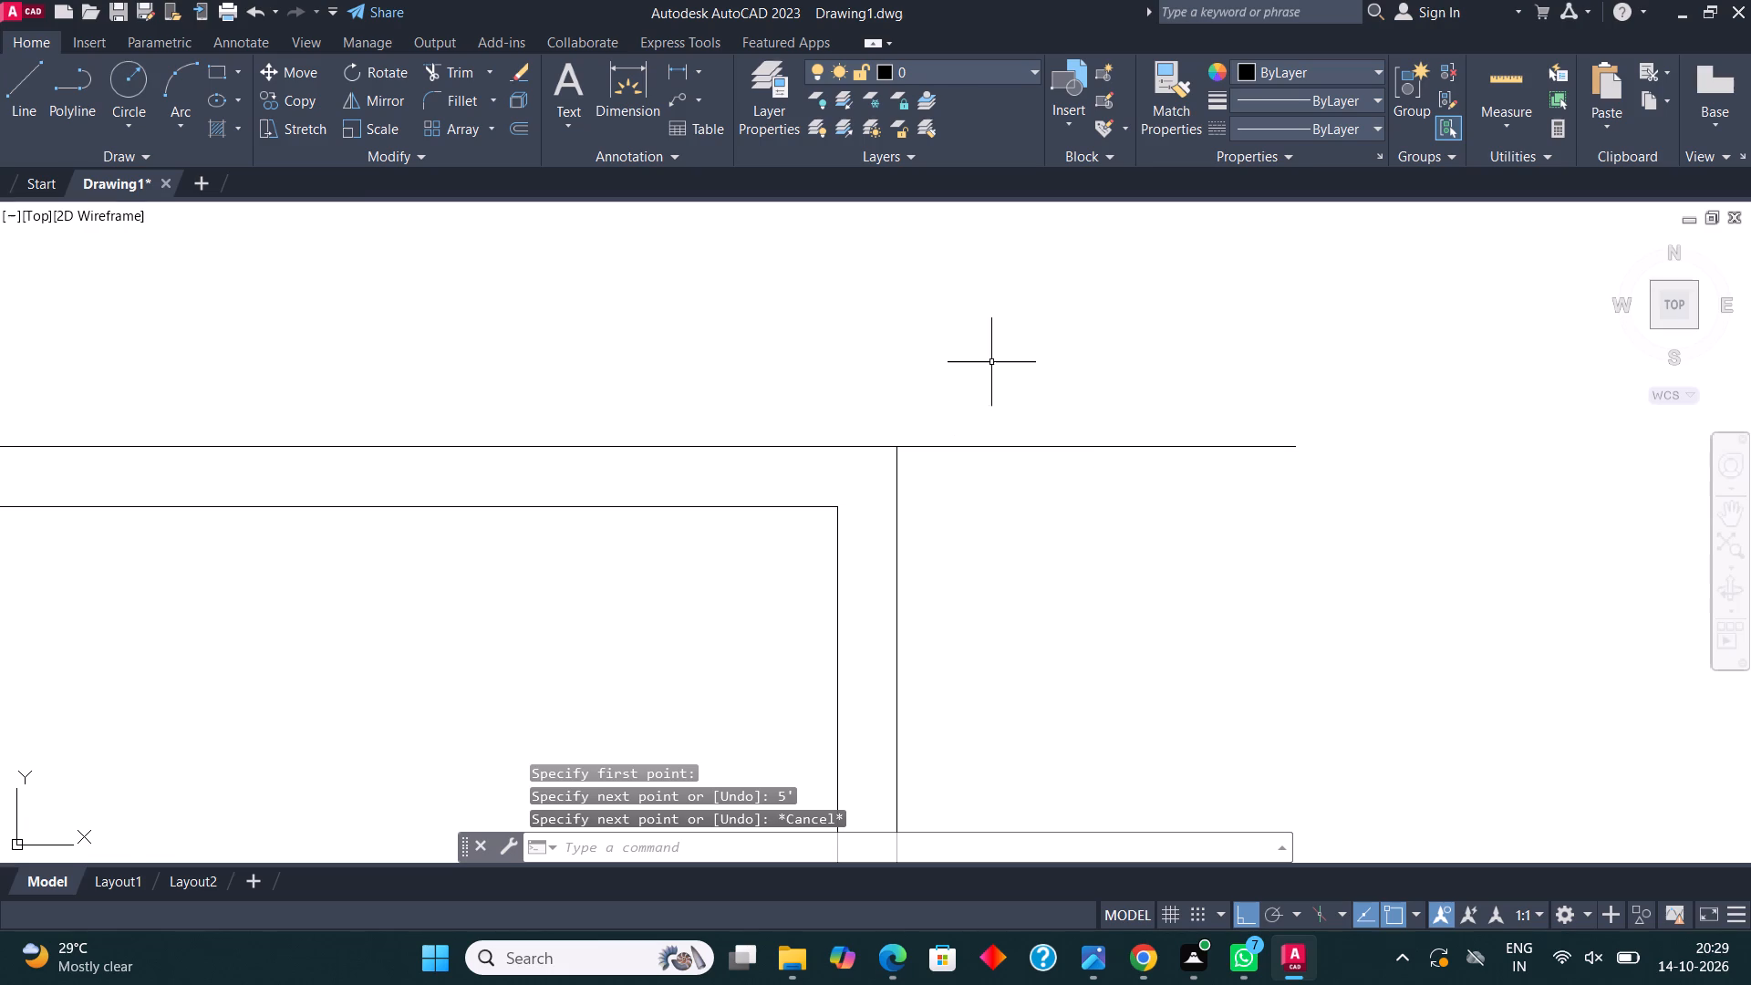
left_click(39, 66)
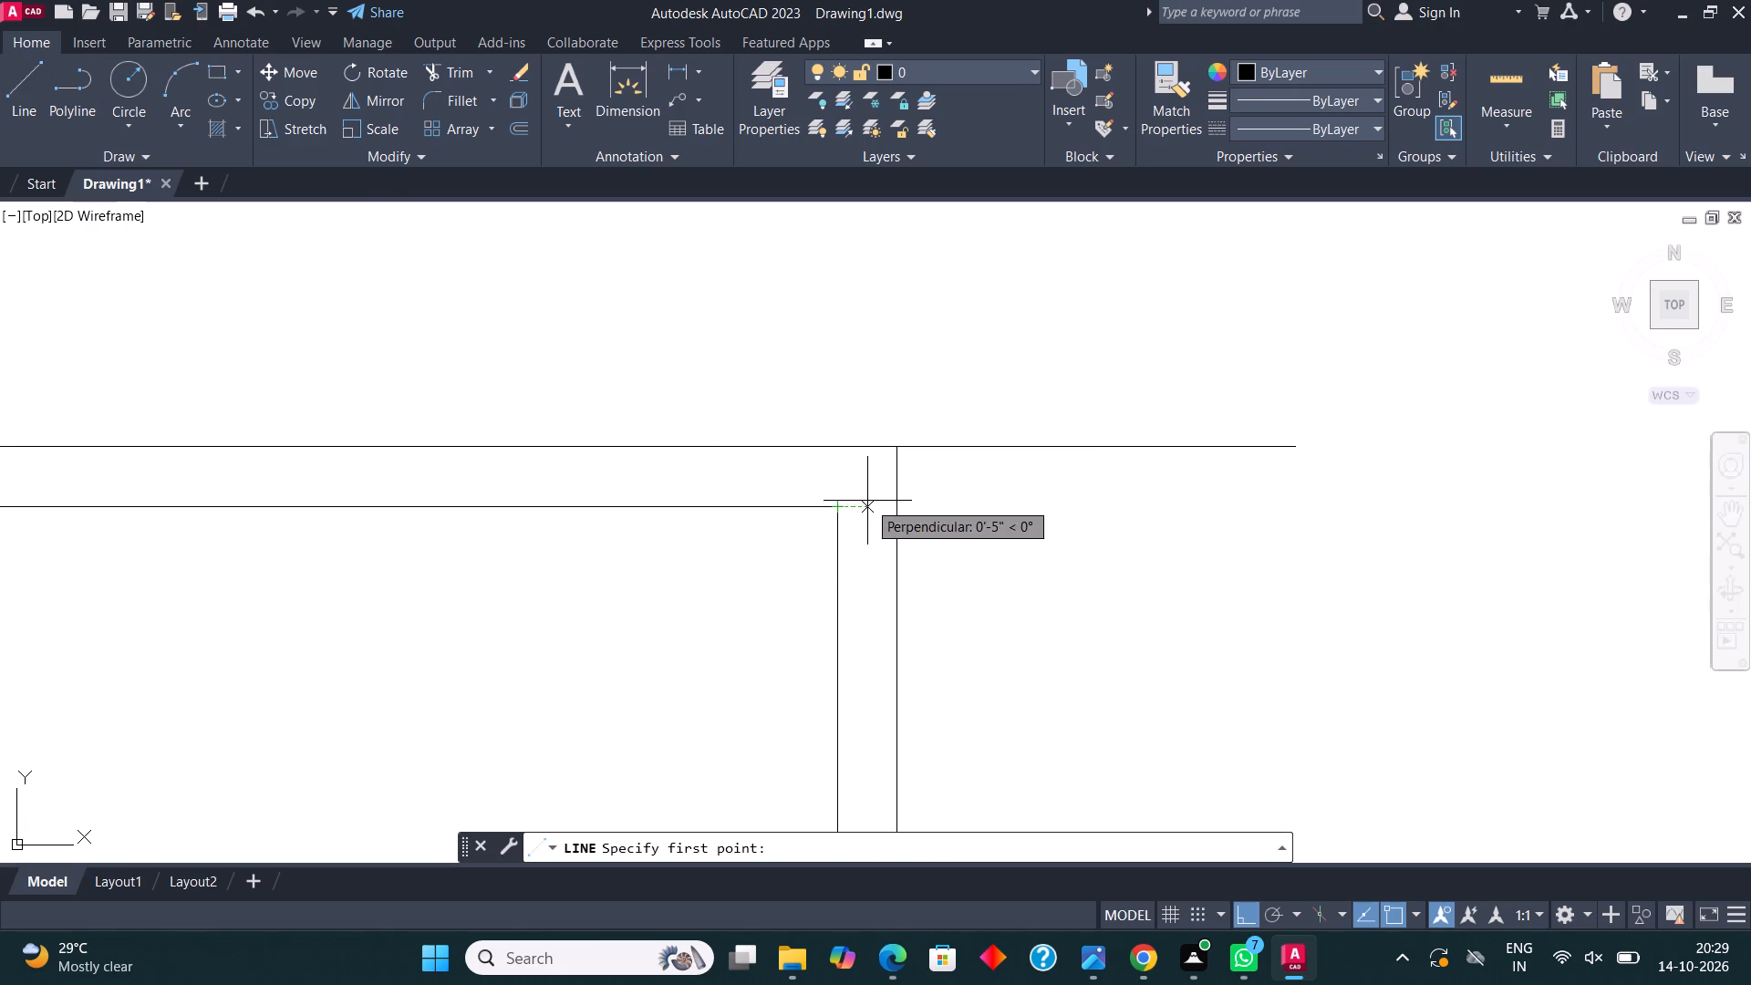
scroll(875, 506, "up", 1)
left_click(820, 504)
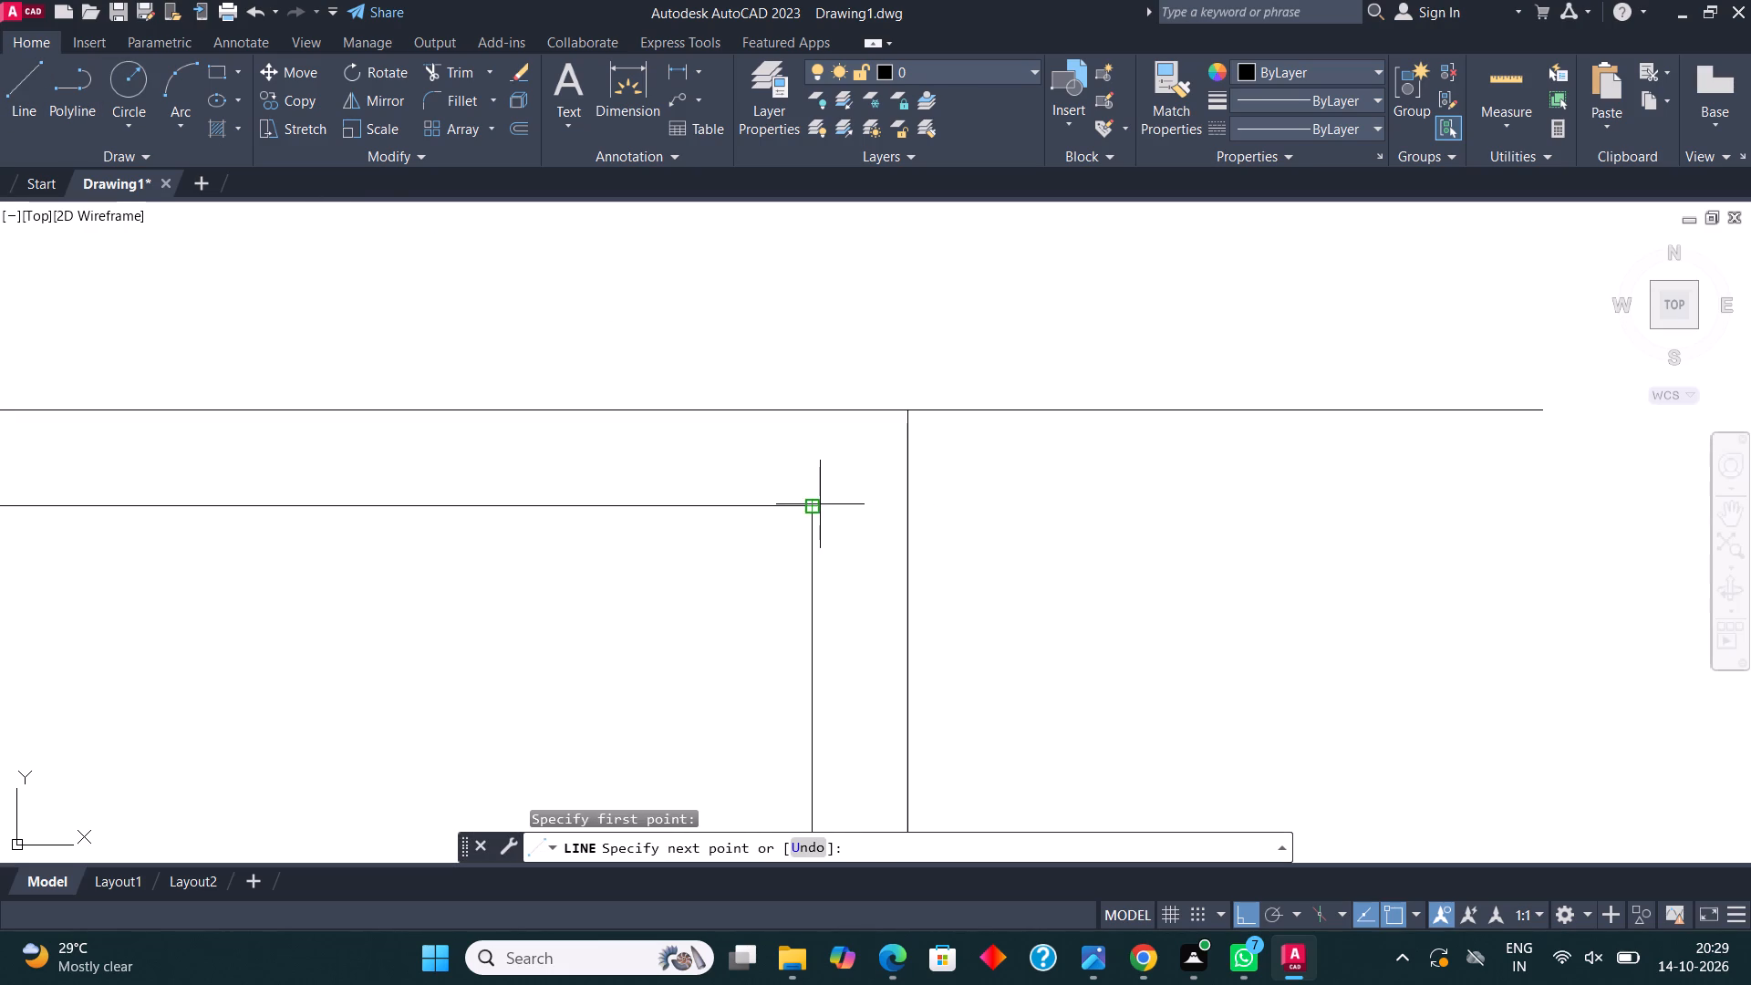
left_click(912, 511)
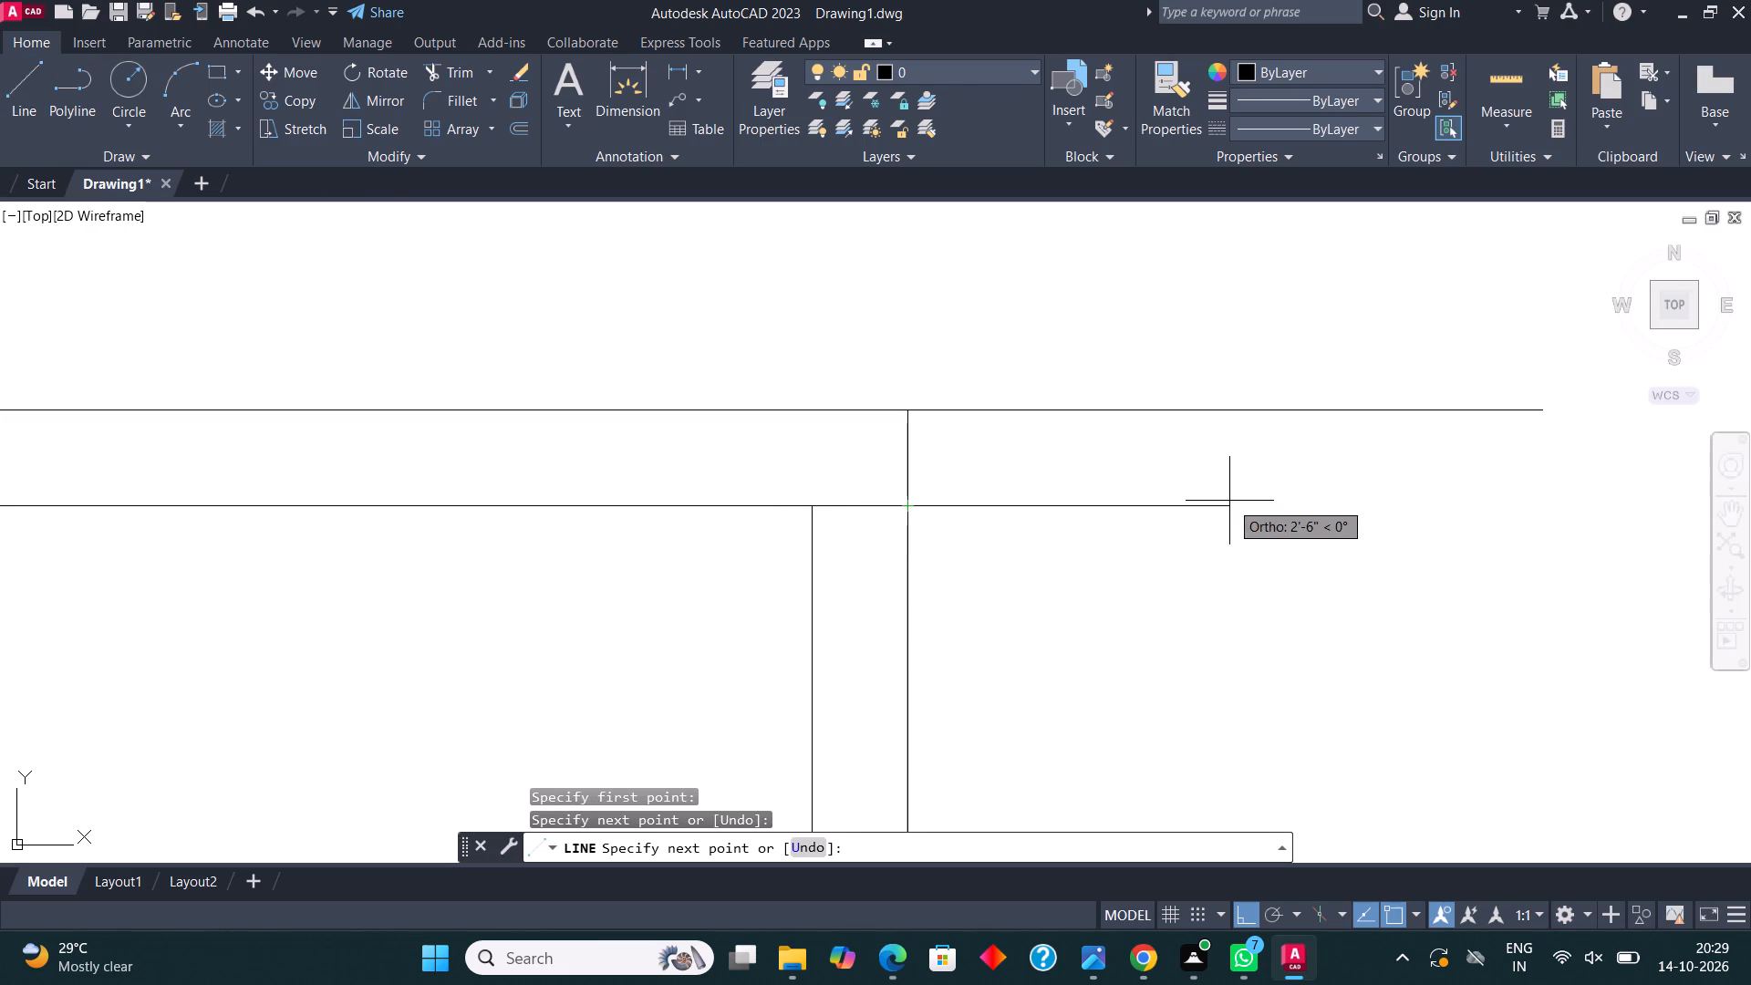
type("5'")
key("Return")
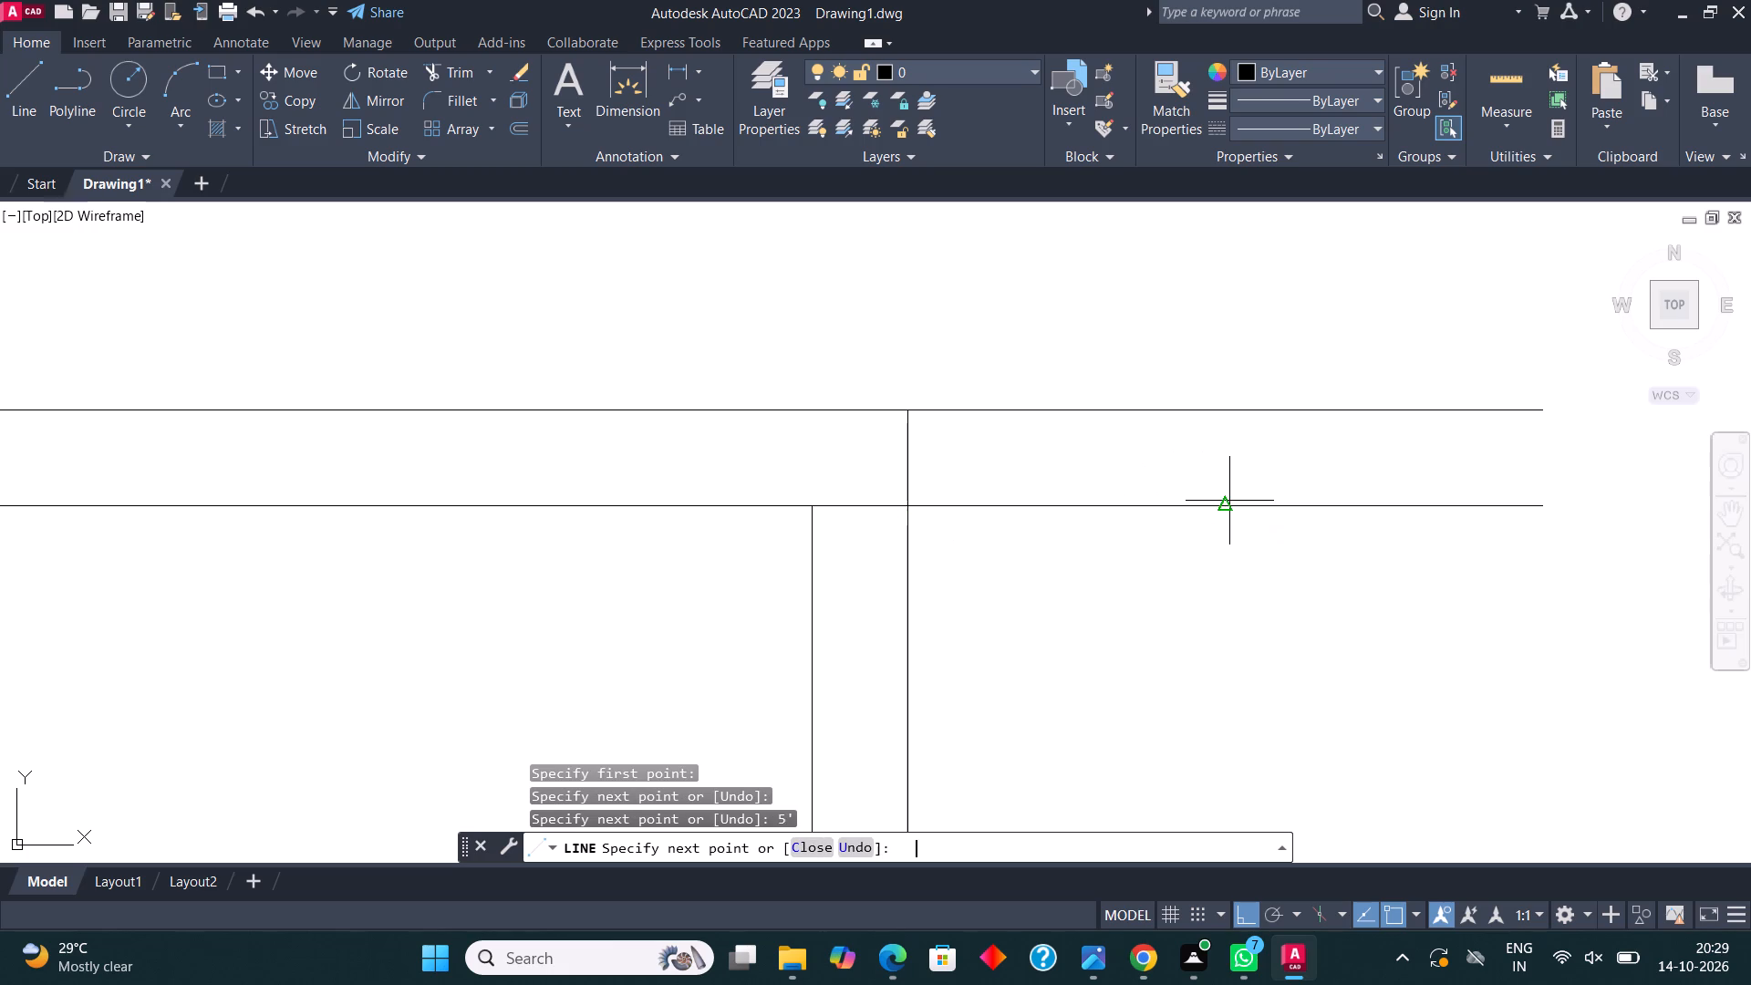
key("Escape")
Trim the short line segment crossing the upper room's right wall between its inner and outer faces.
left_click(459, 63)
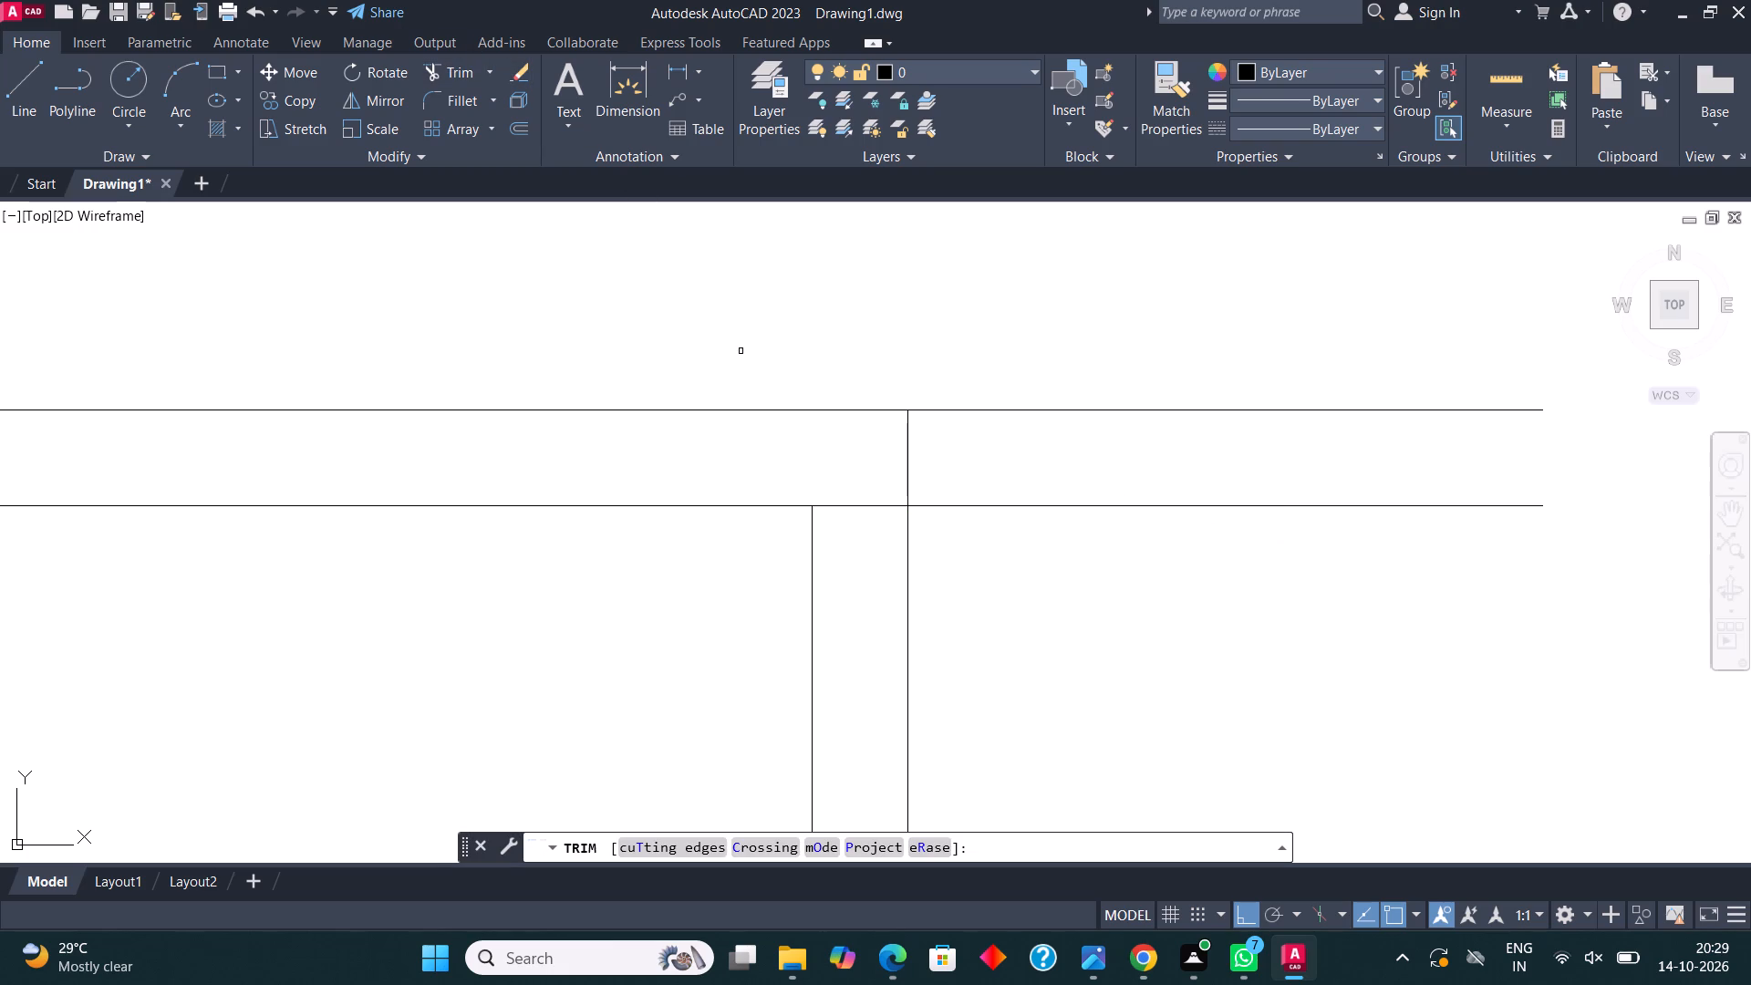
left_click_drag(855, 495, 861, 561)
key("Escape")
Draw a line 7'7.5" down from the lower 5' line's right end and back left to the upper room's outer right wall face.
scroll(757, 430, "down", 2)
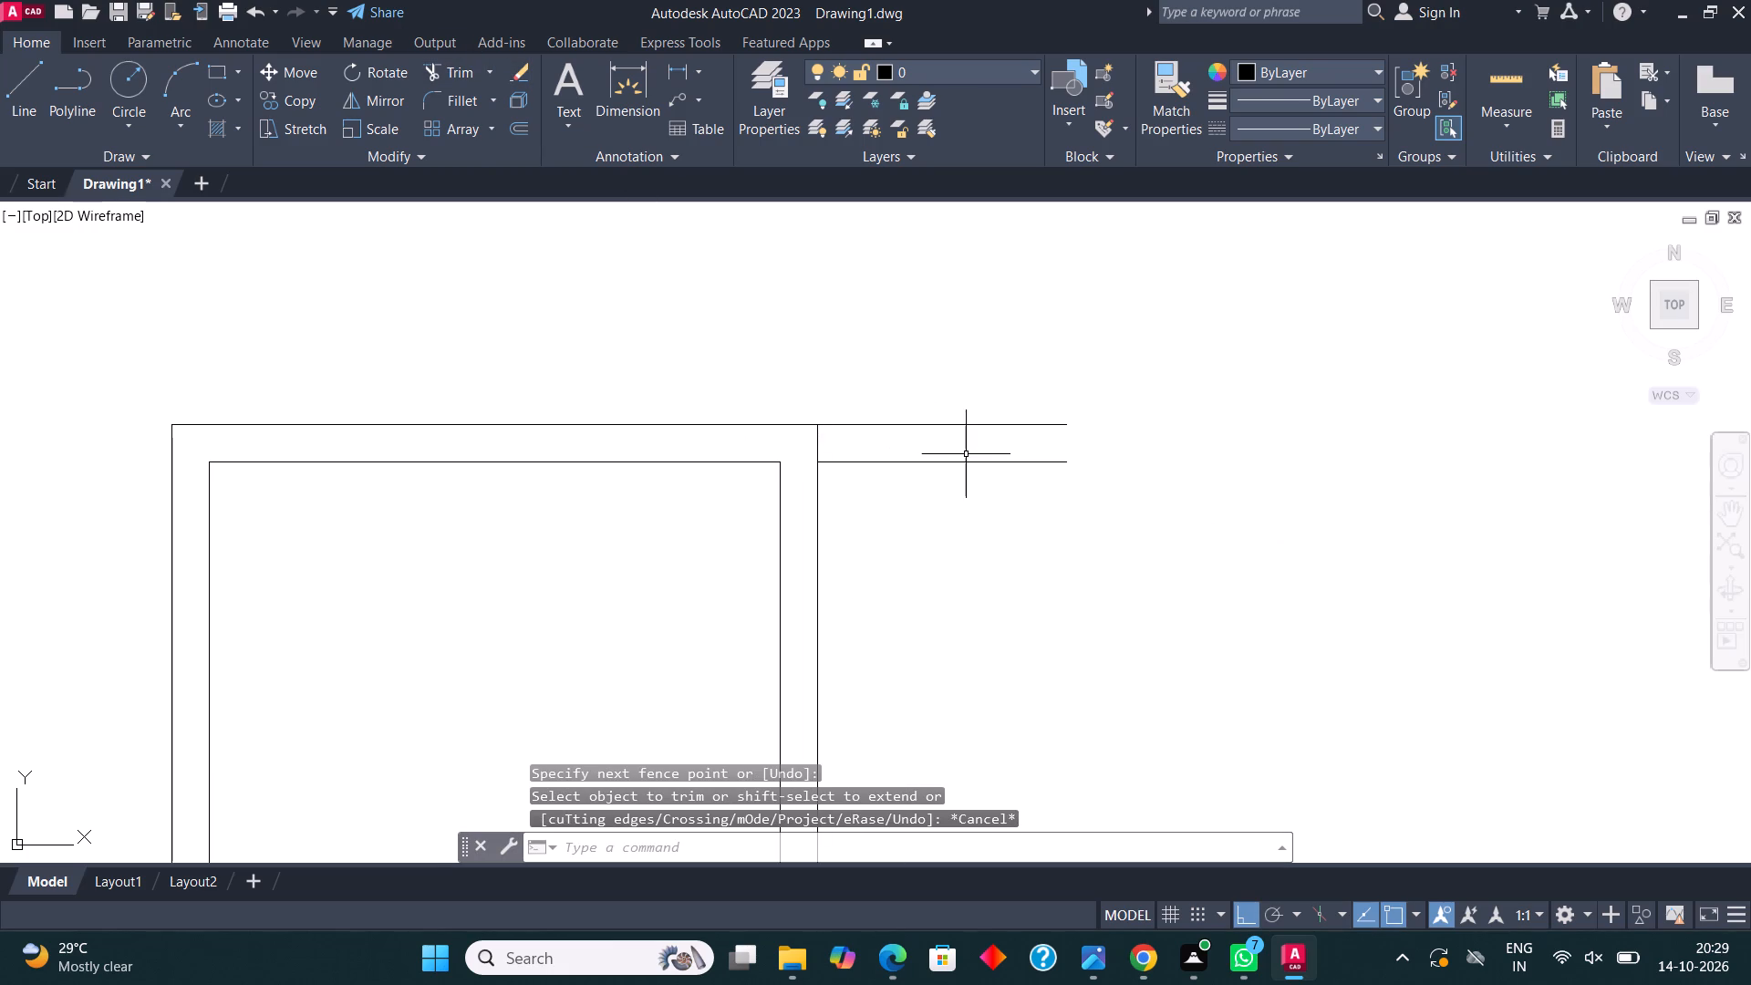
middle_click_drag(981, 450, 953, 441)
left_click(13, 82)
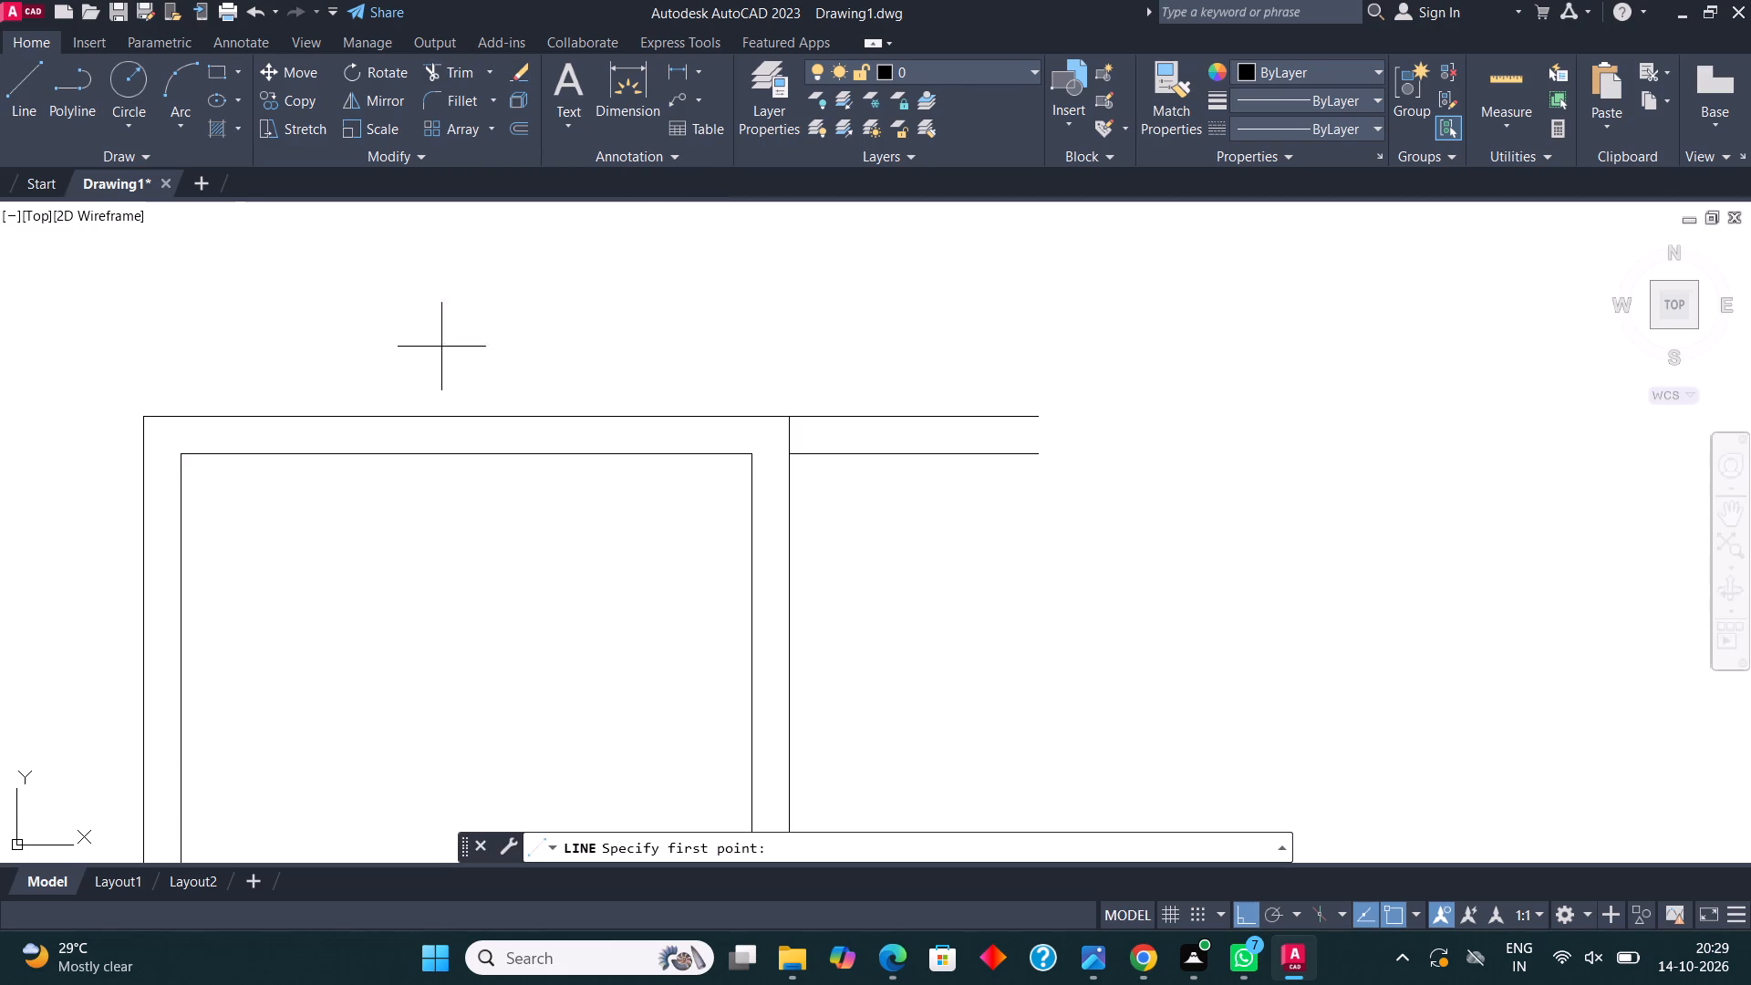
left_click(1041, 457)
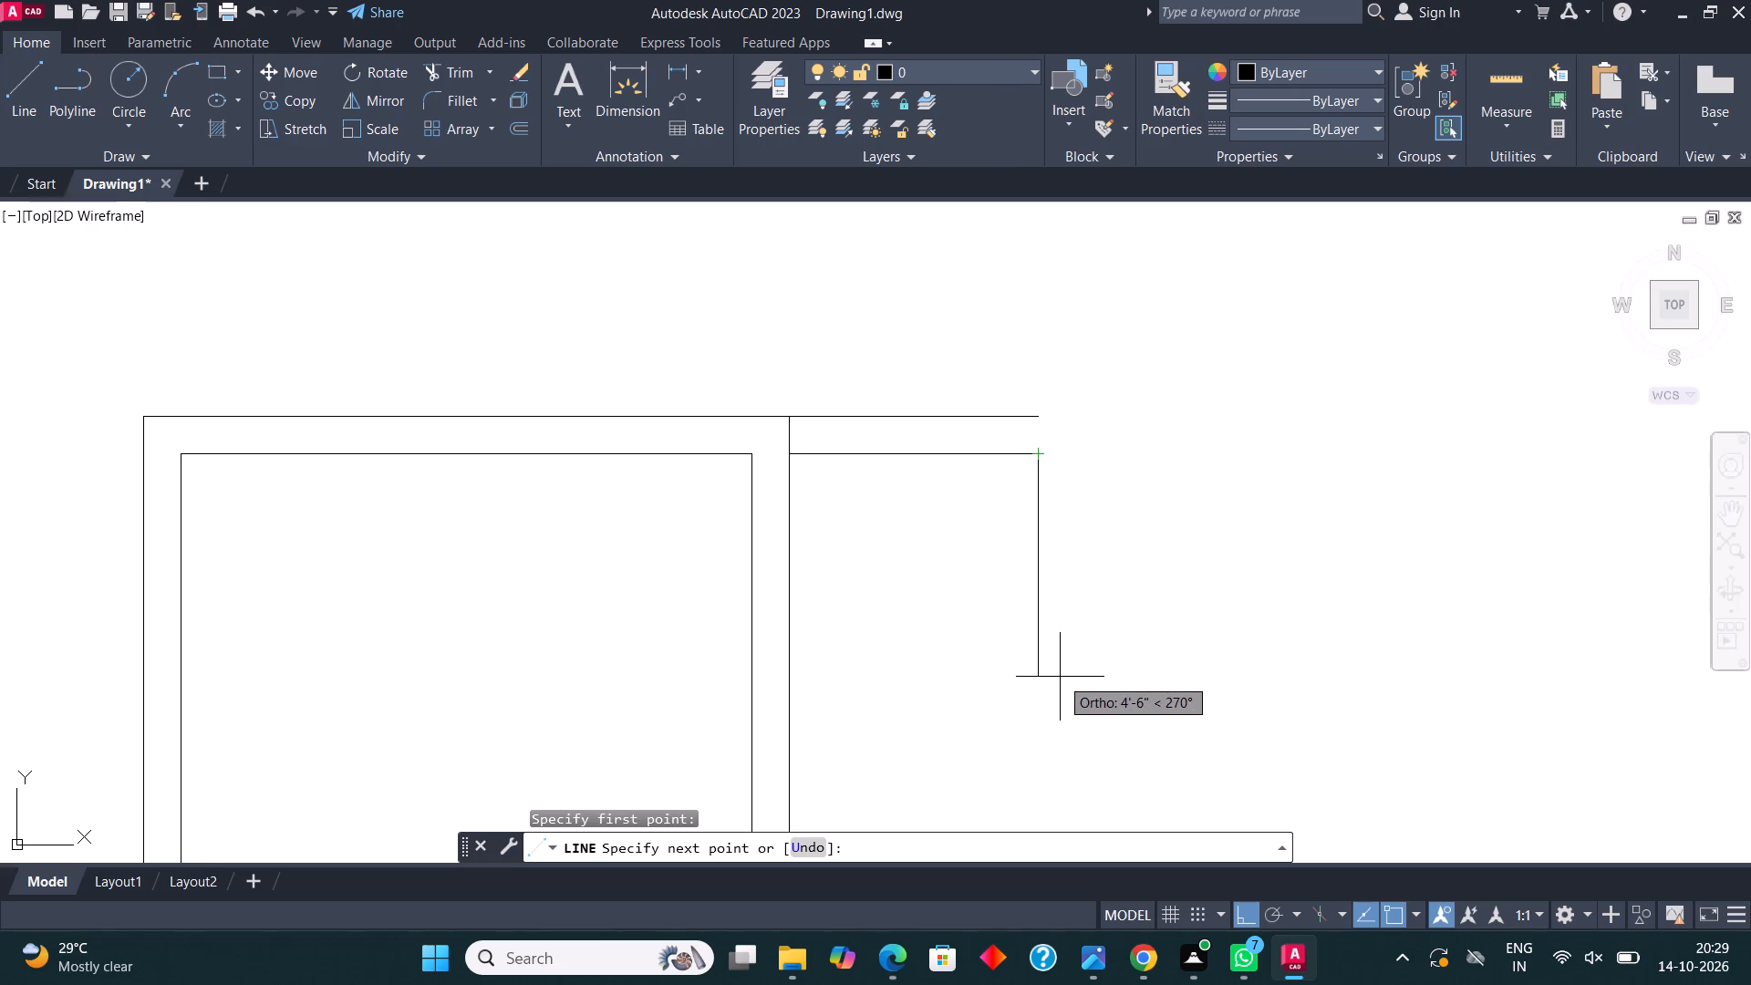
type("7'7")
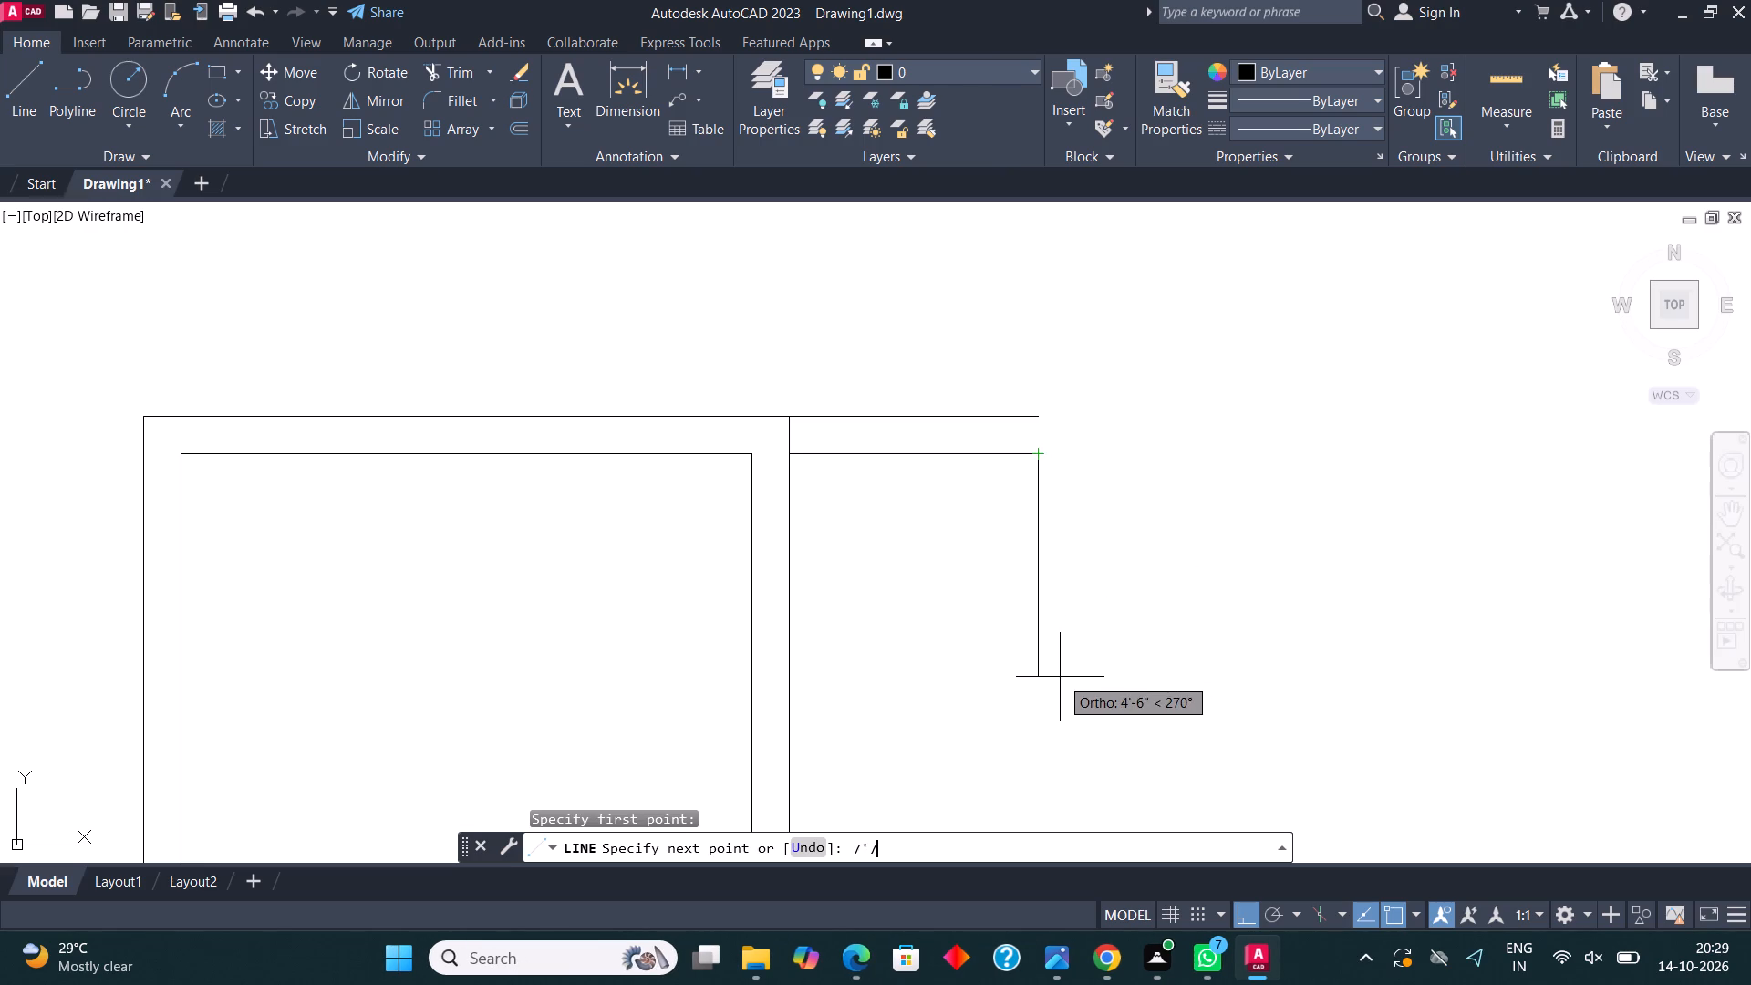
type(".5\"")
key("Return")
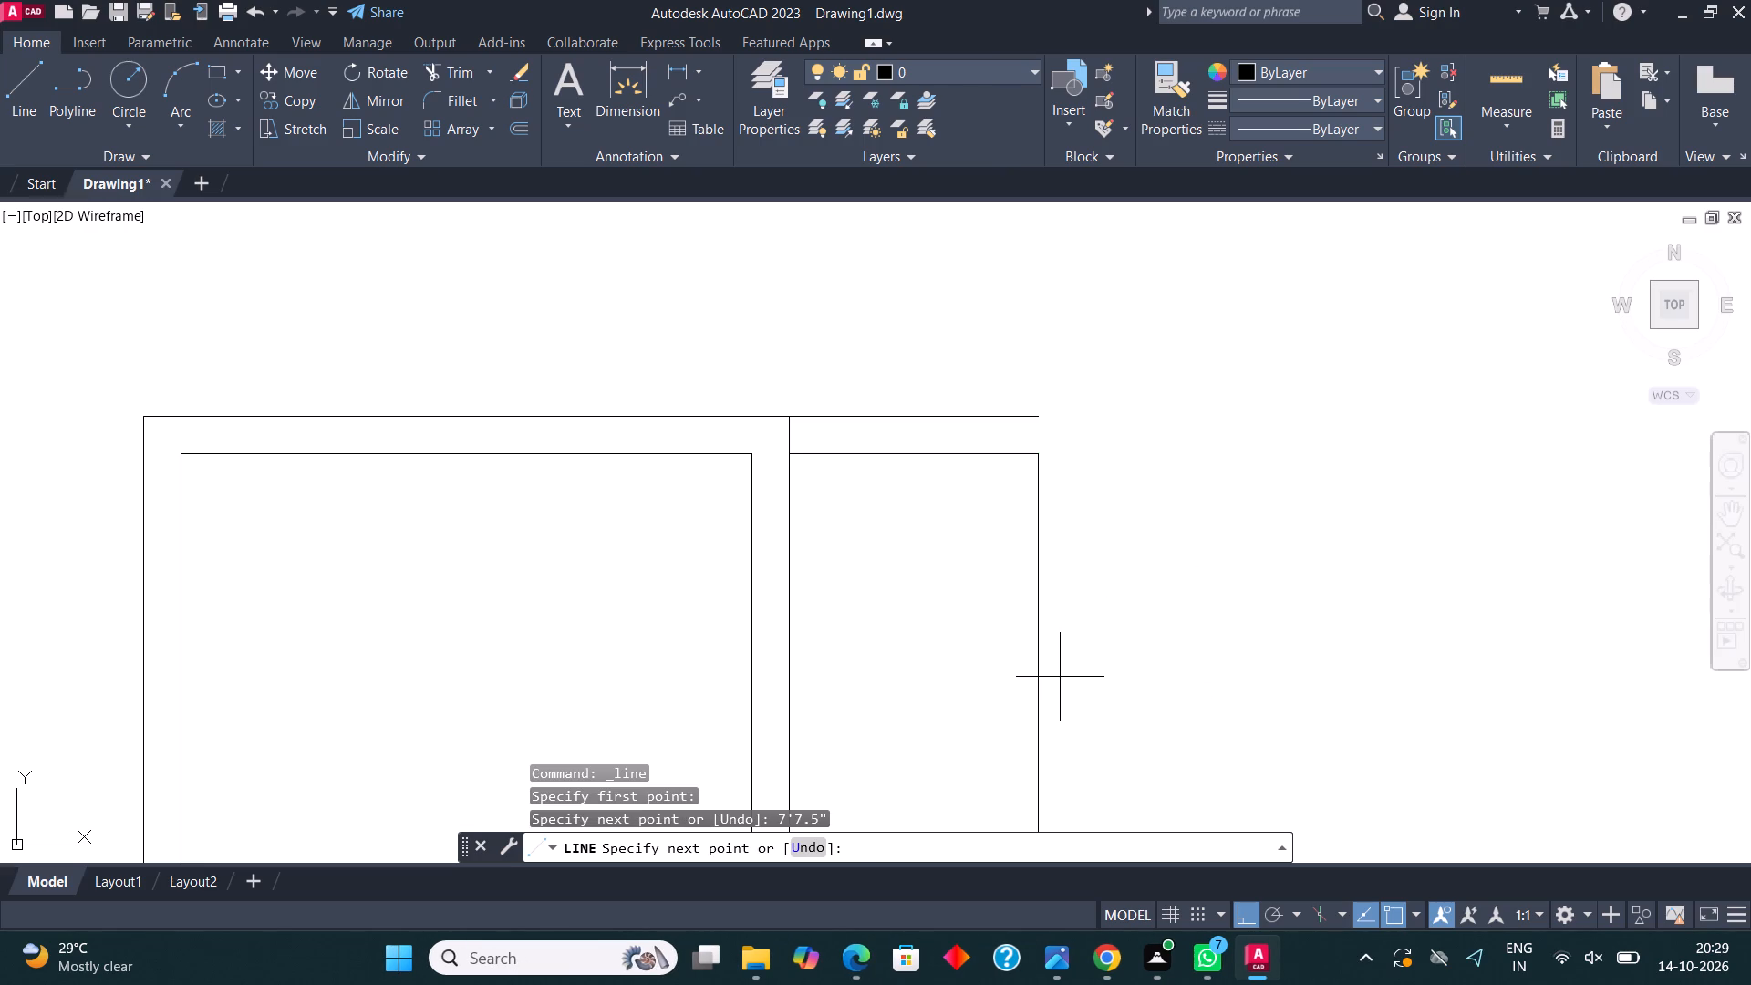
scroll(1060, 677, "down", 3)
scroll(1070, 711, "up", 1)
scroll(917, 706, "up", 2)
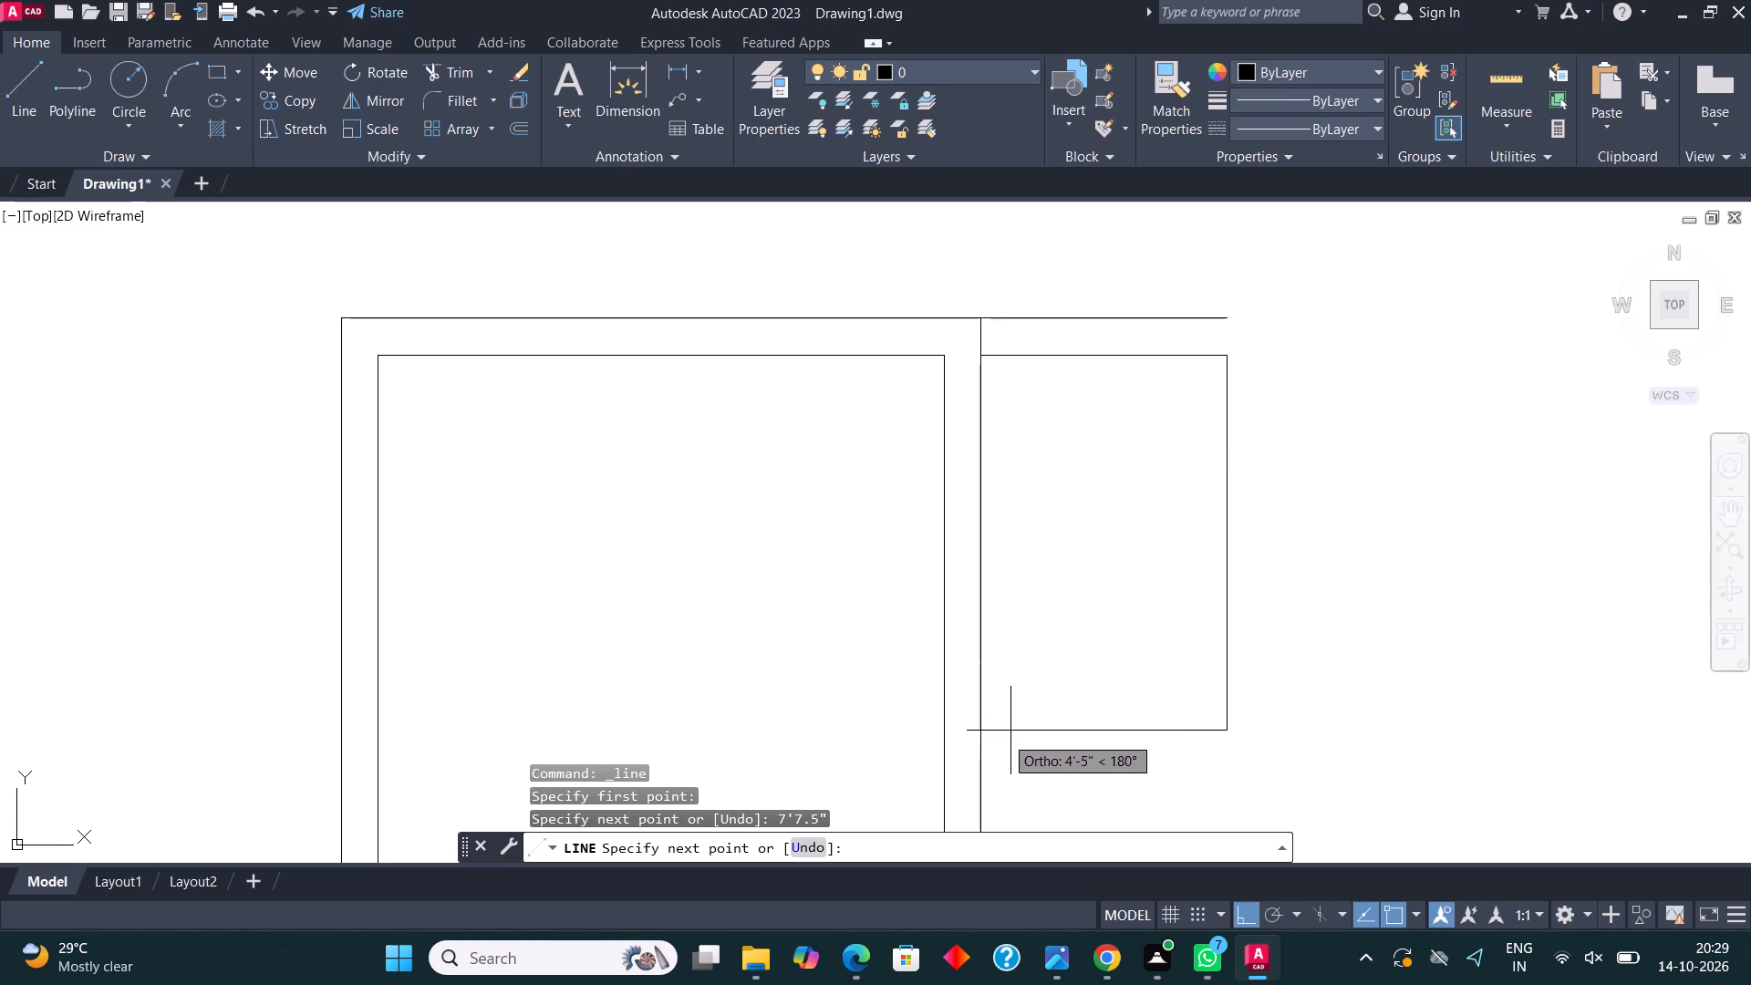
left_click(988, 729)
key("Escape")
Offset the new side room's right and bottom lines 4.5" outward to form the outer wall faces.
middle_click_drag(1334, 547, 1124, 524)
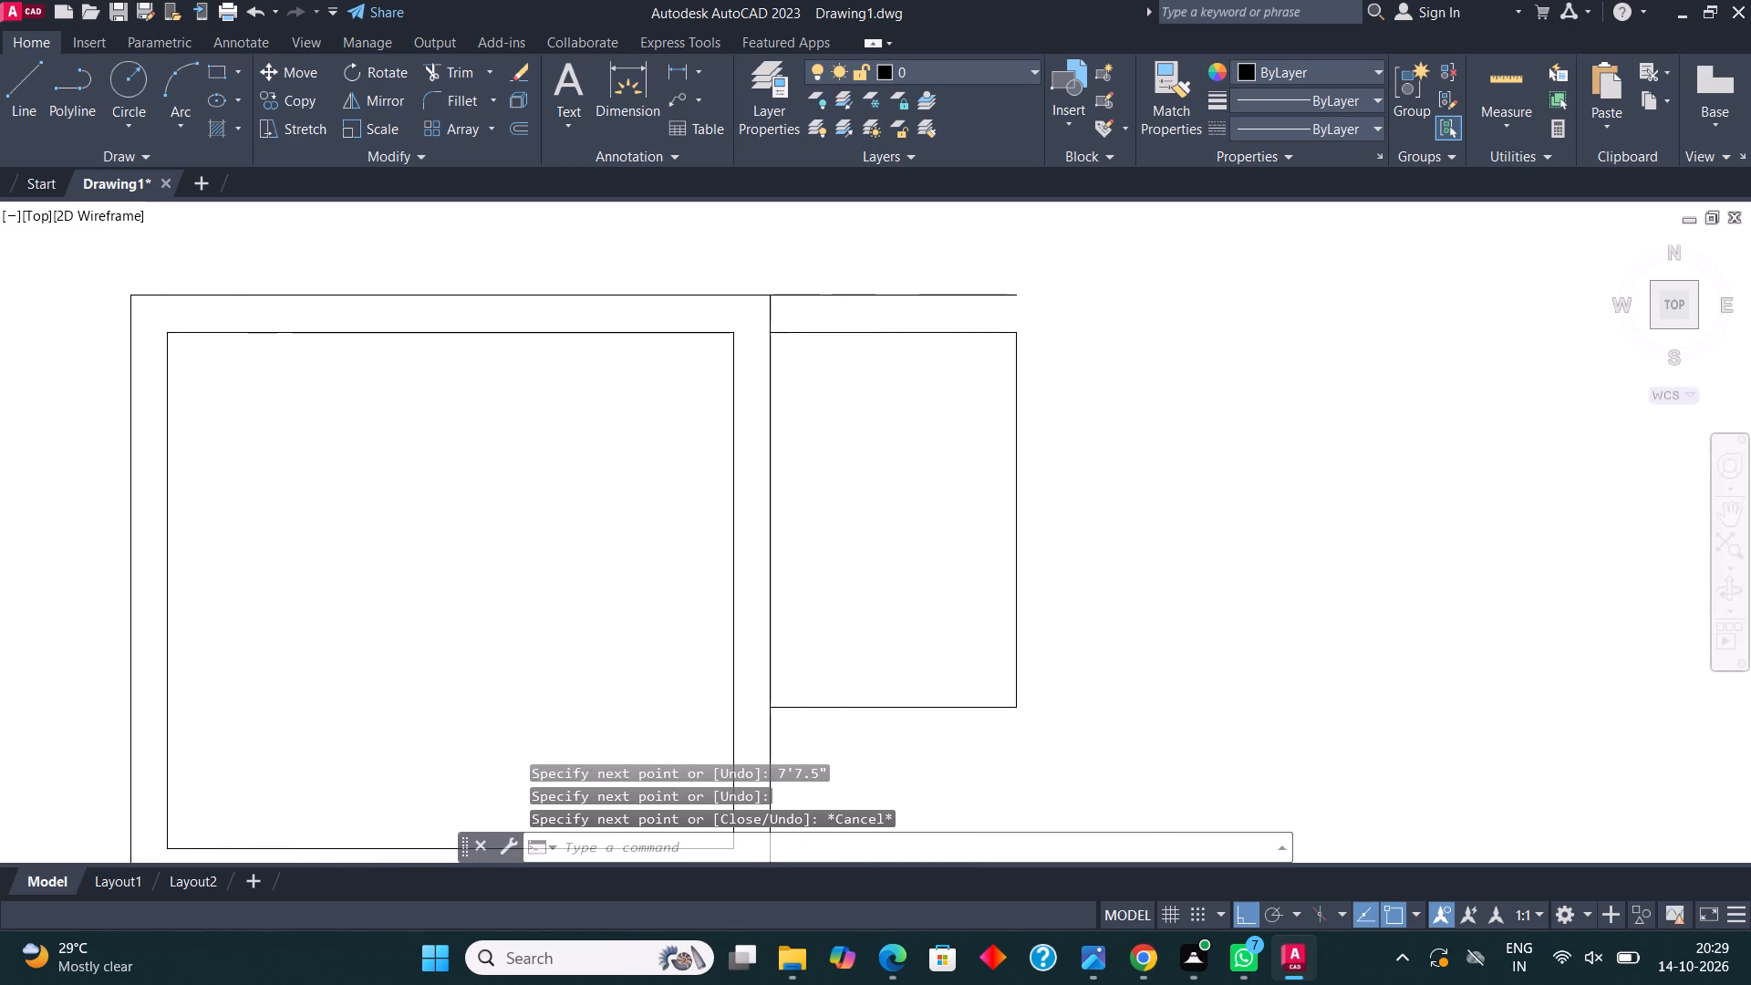
left_click(1057, 749)
left_click(901, 582)
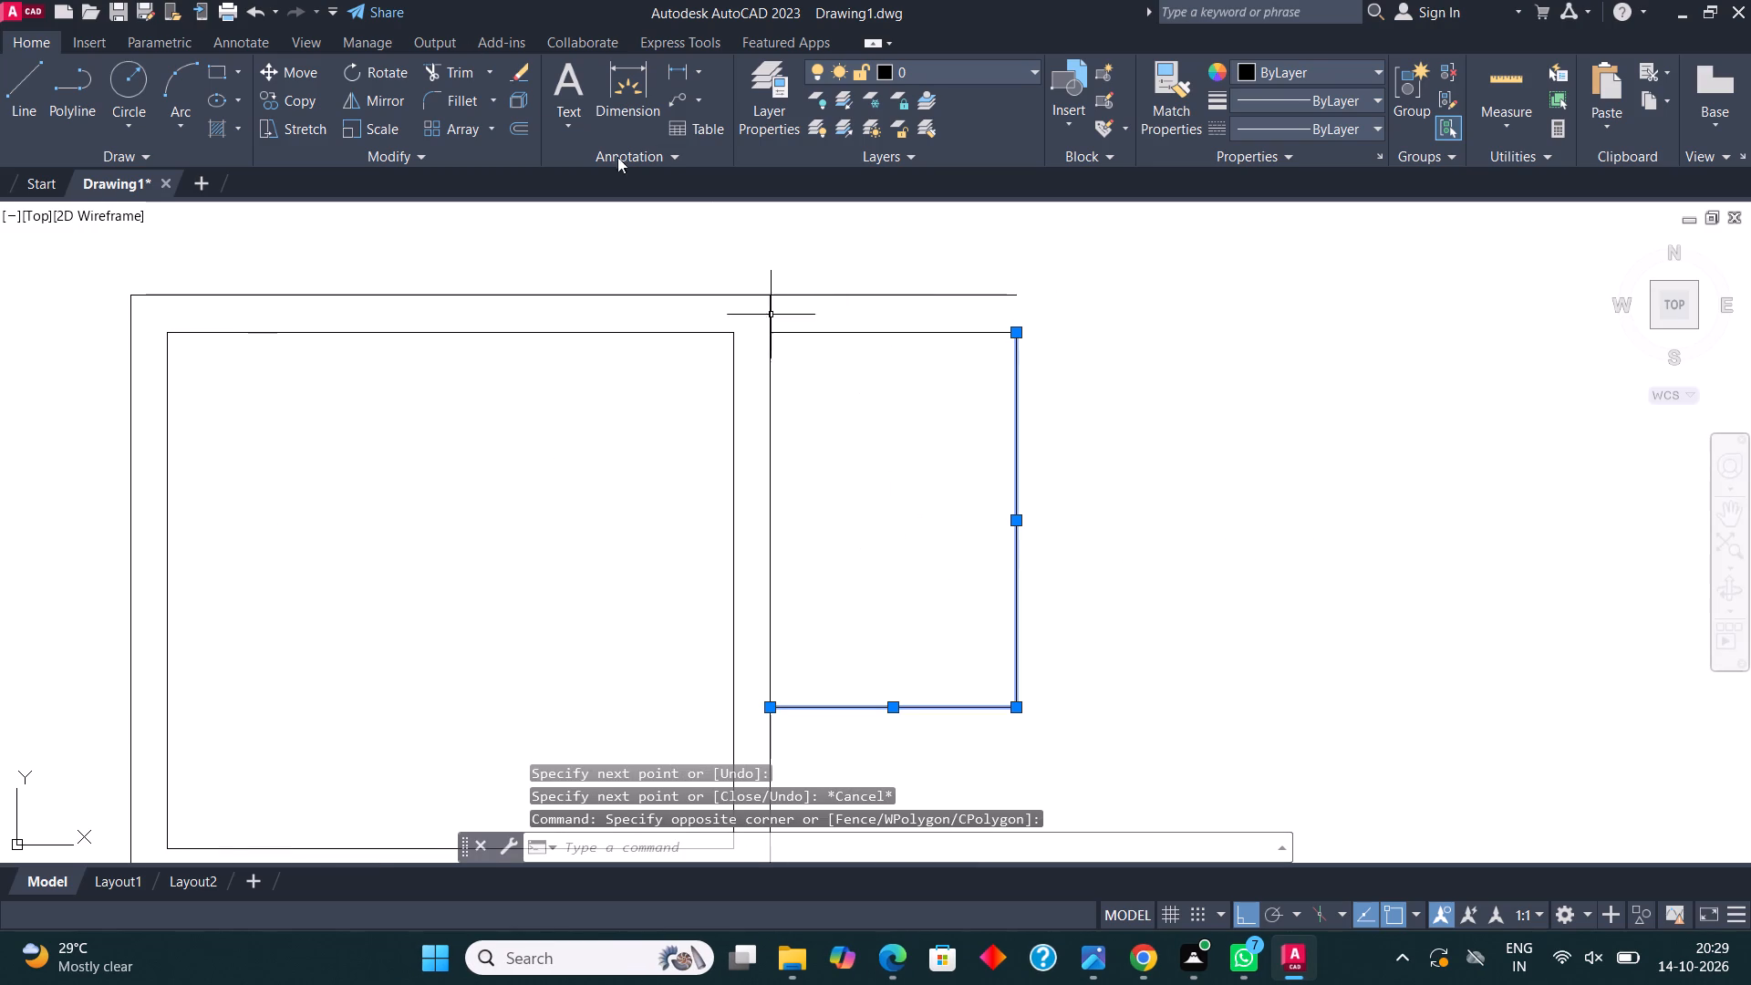
left_click(515, 115)
left_click(518, 124)
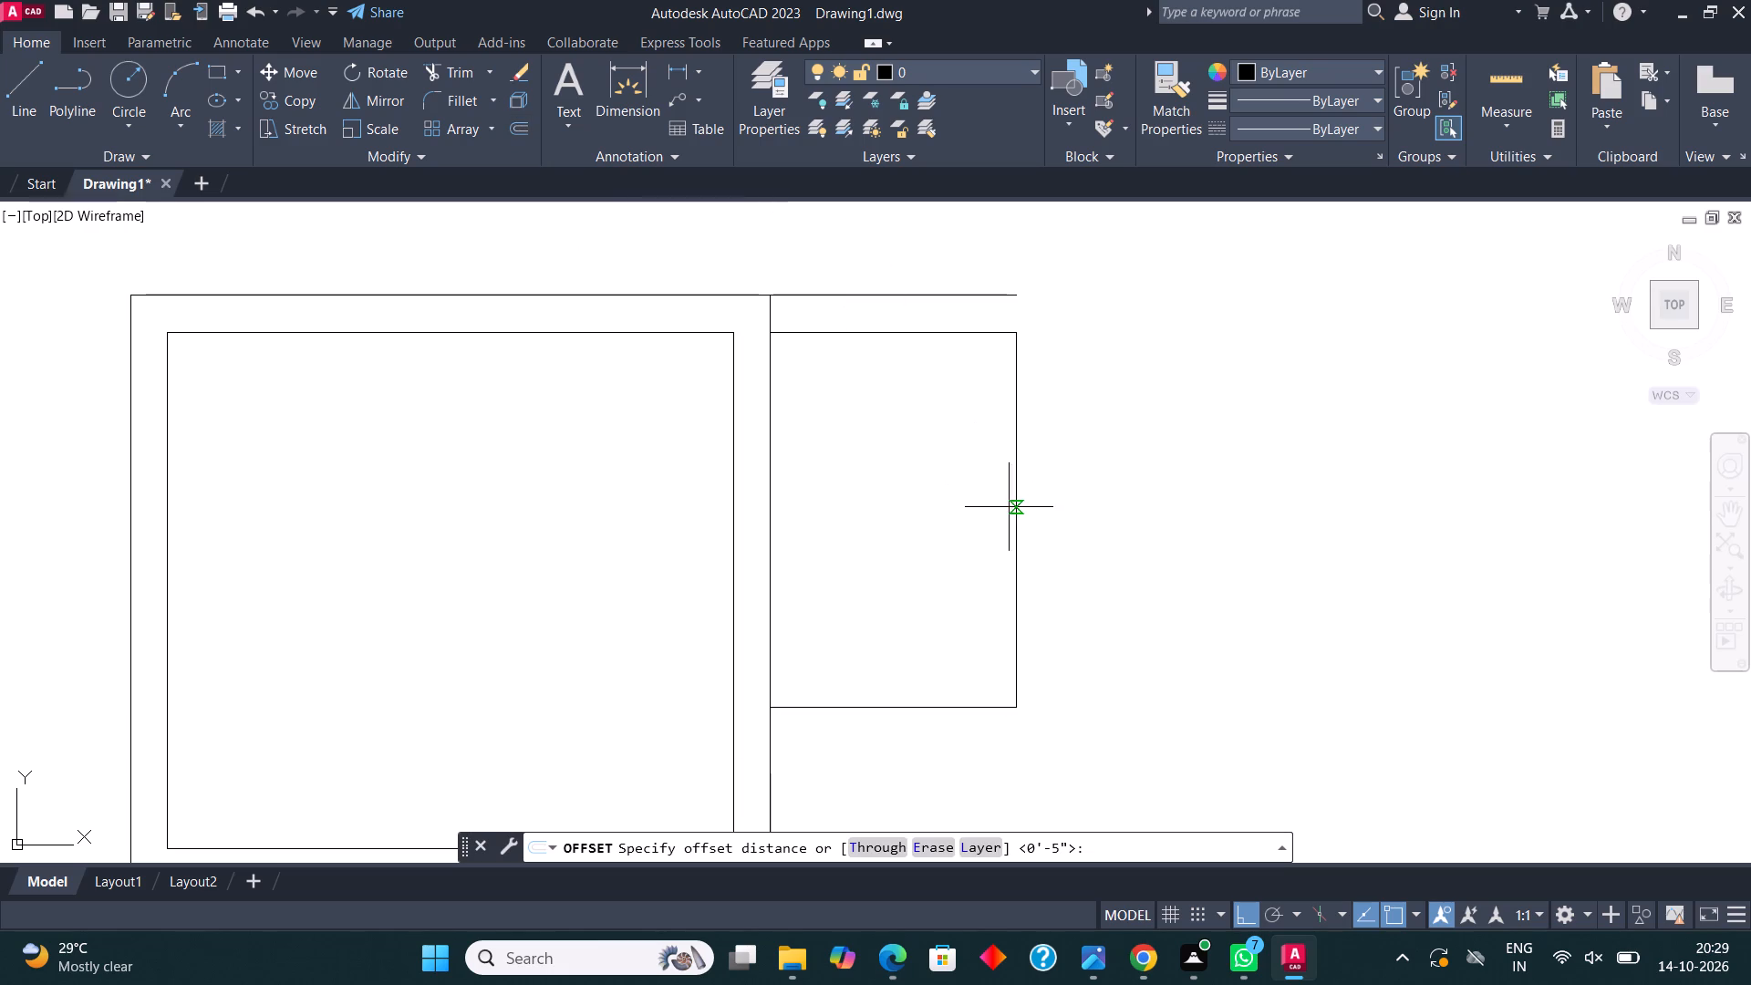
left_click(1014, 510)
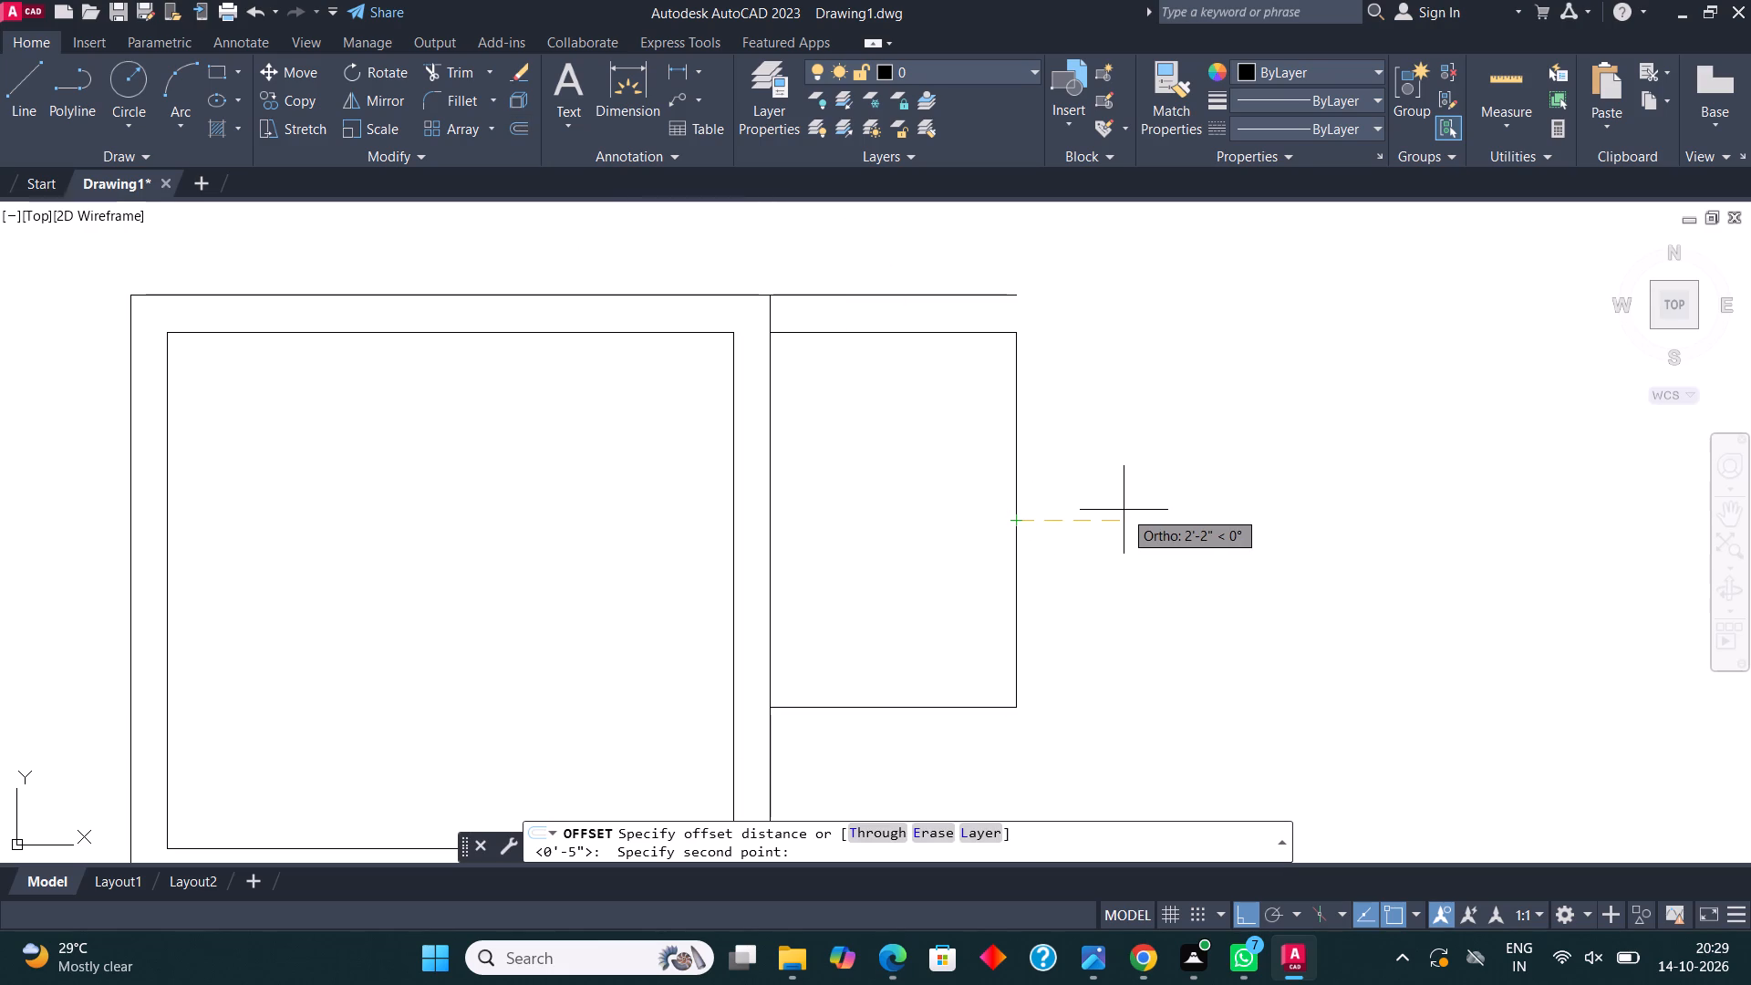
type("4.5\"")
key("Return")
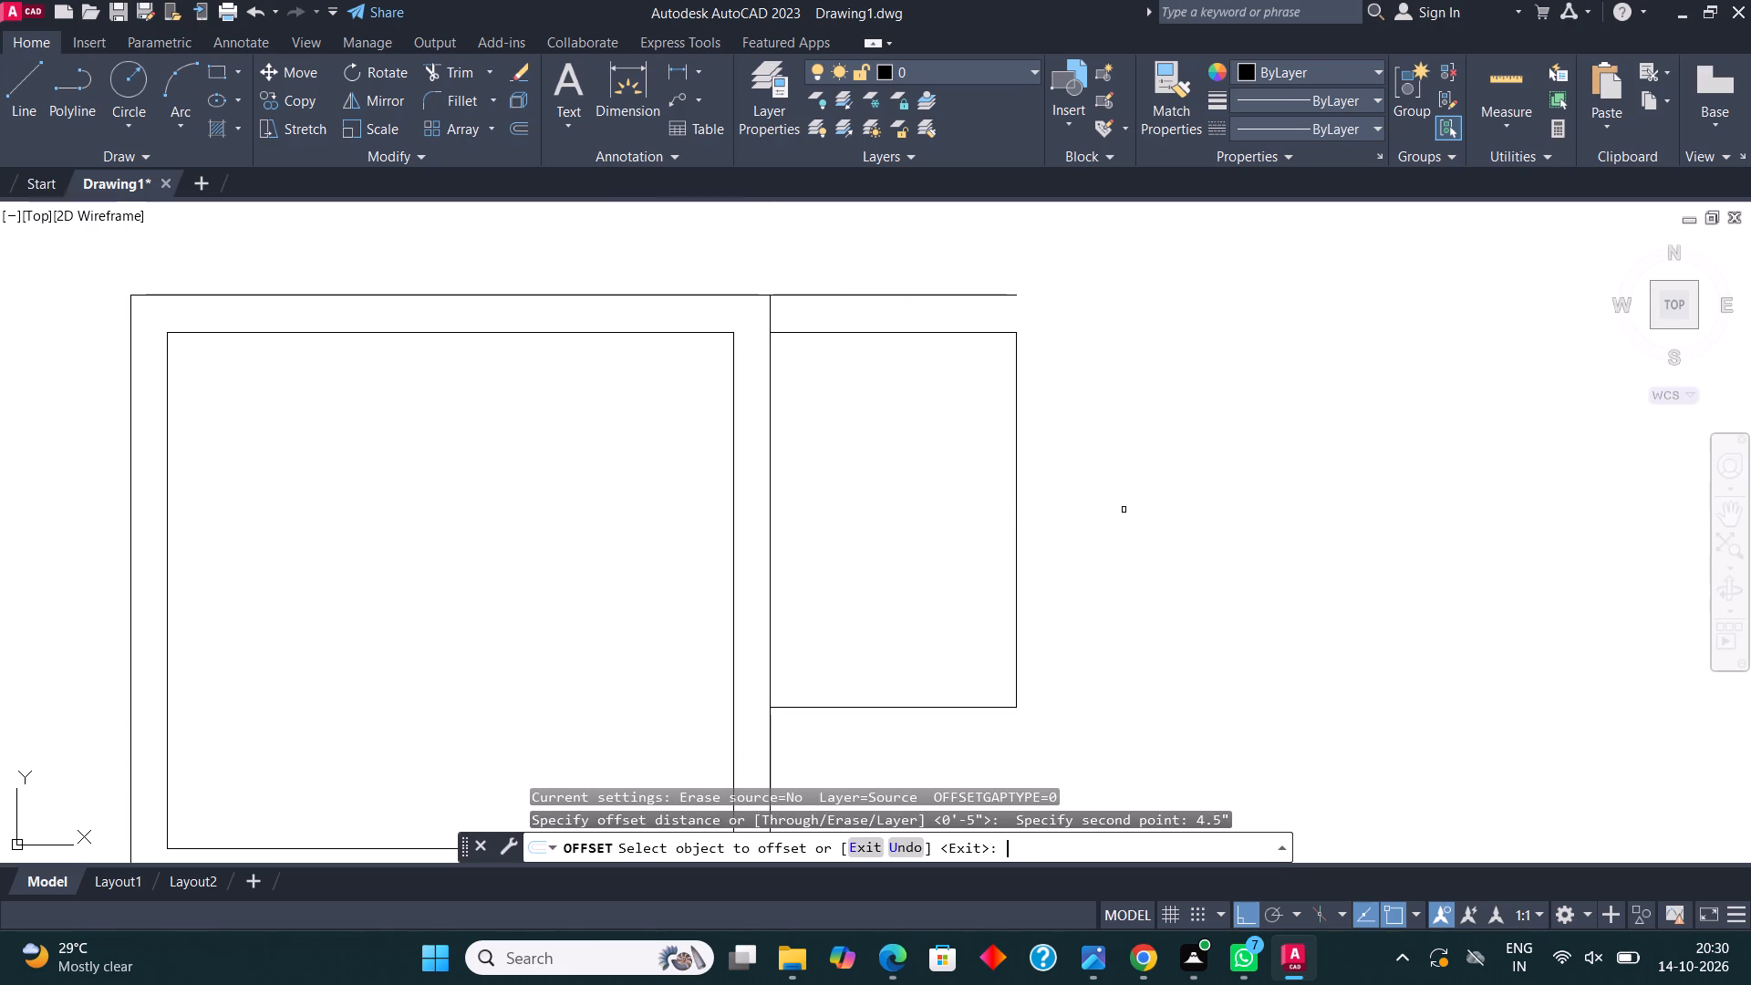
left_click(1018, 527)
left_click(1077, 516)
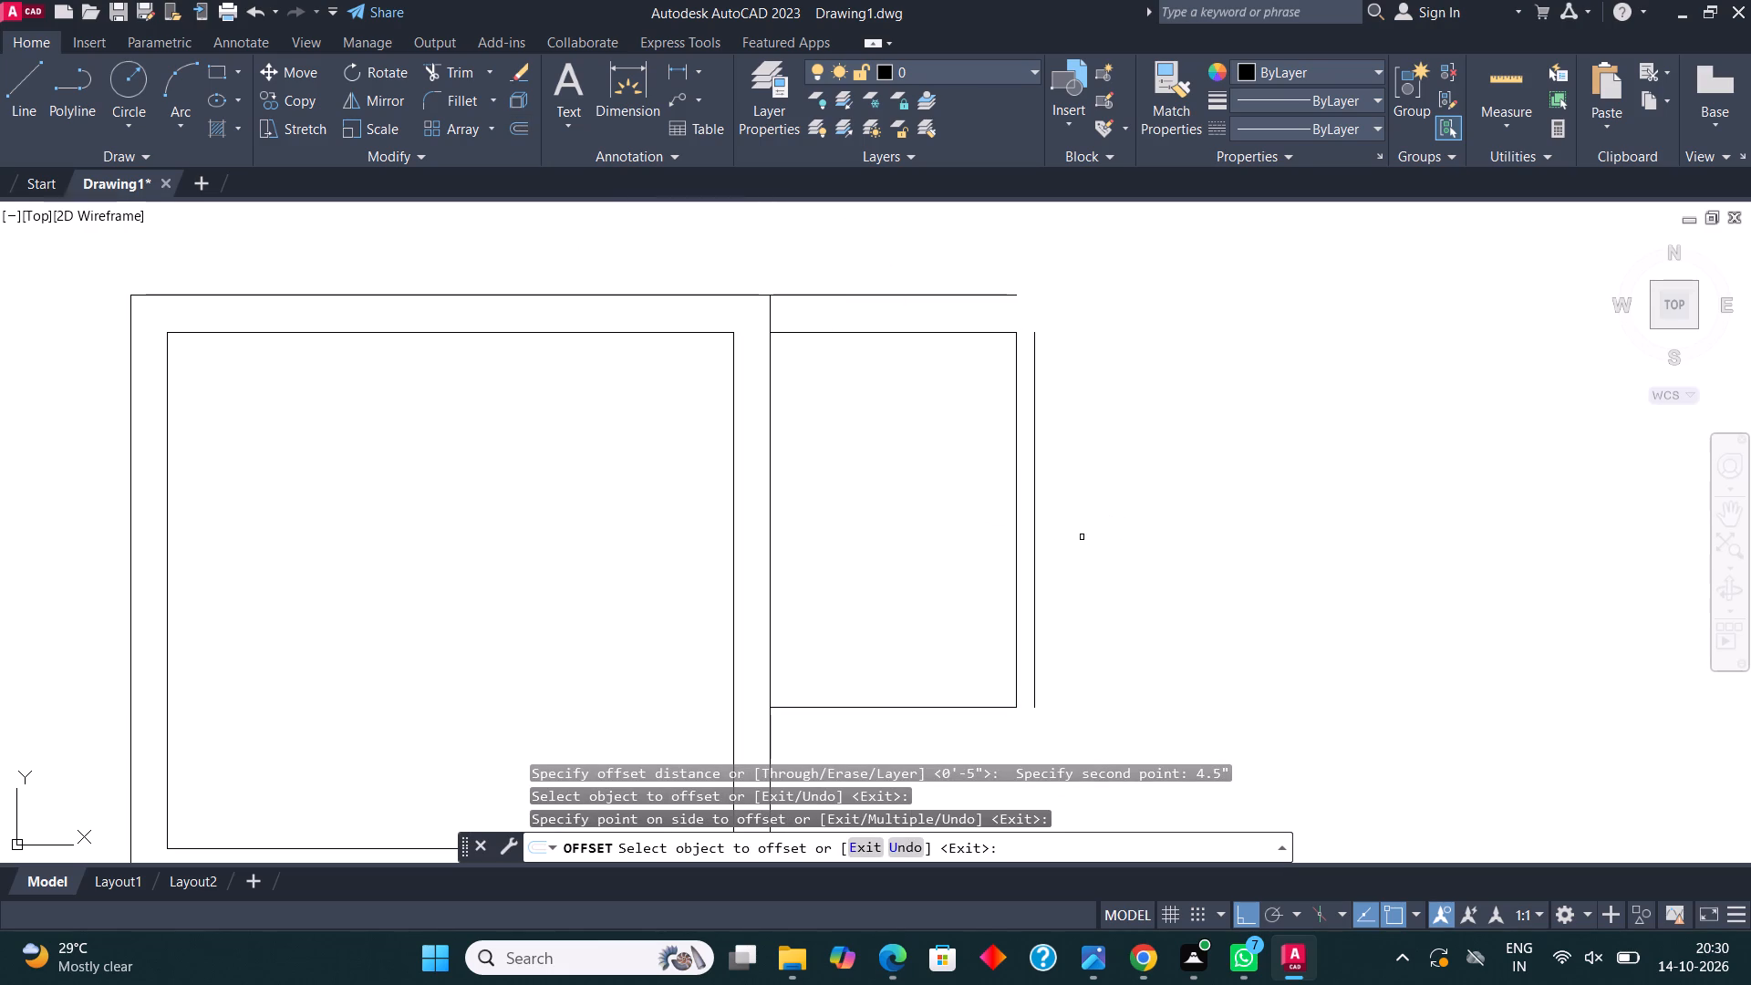
left_click(964, 708)
left_click(968, 729)
middle_click_drag(1052, 542, 1010, 515)
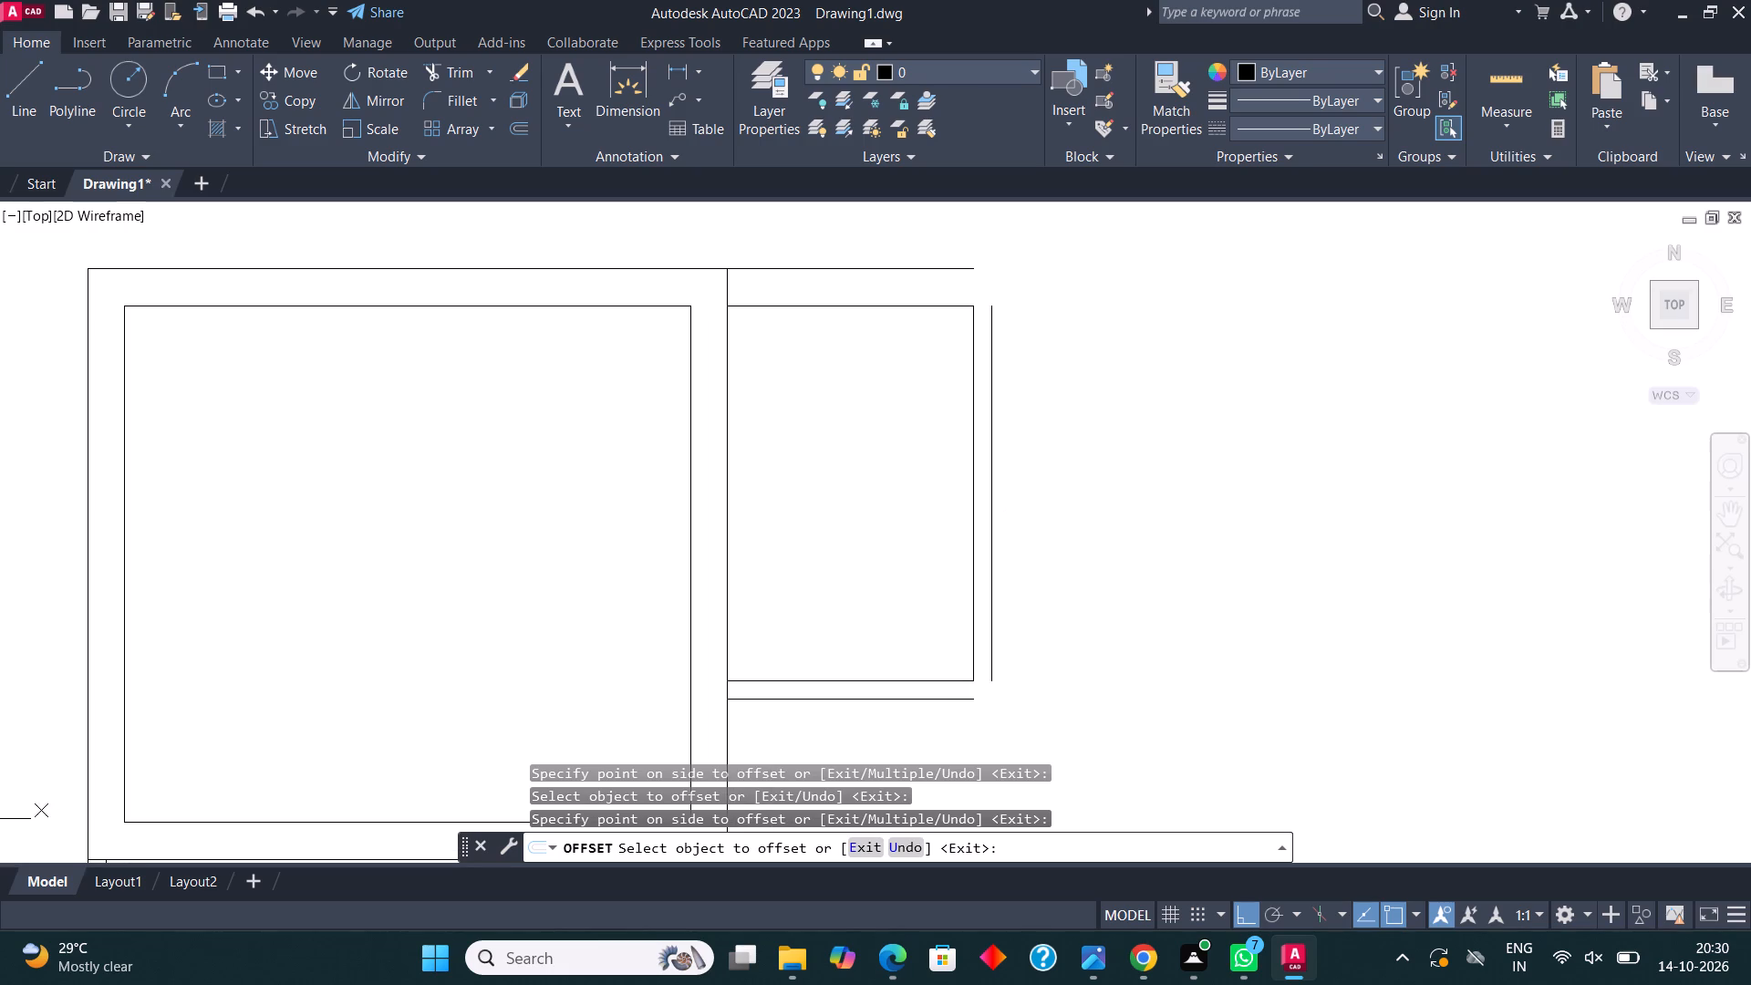
key("Escape")
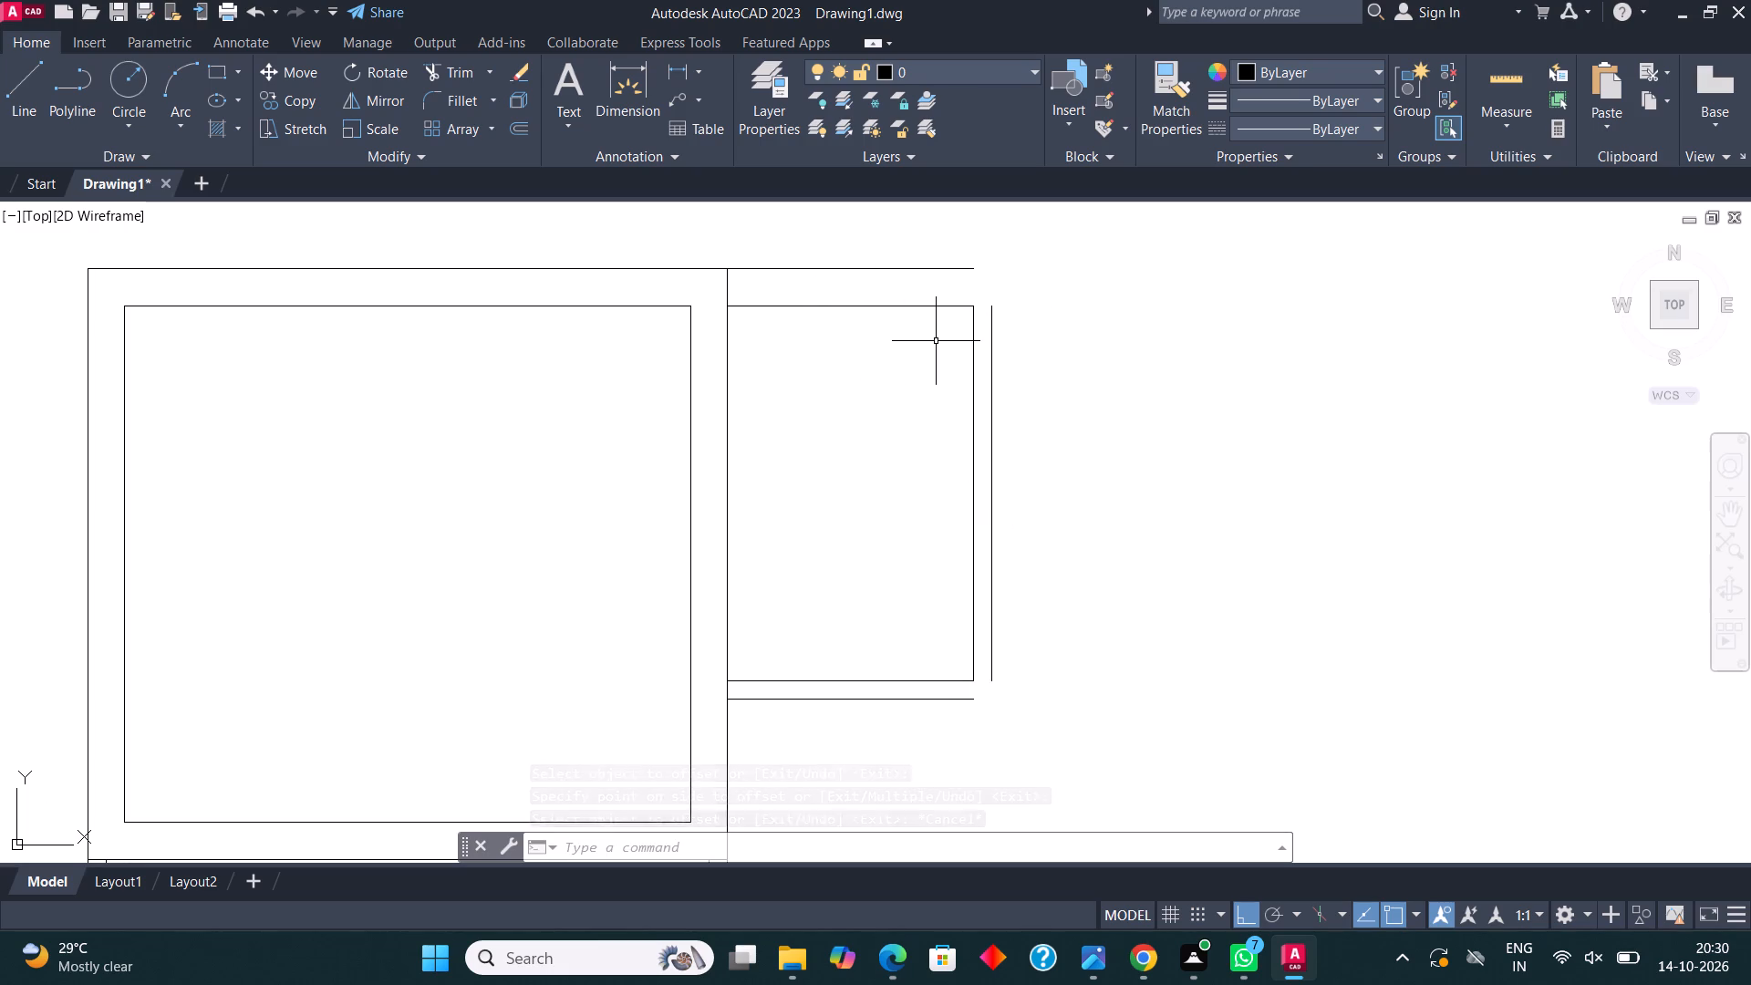
Fillet the side room's outer wall lines into closed corners at the upper right and lower right.
left_click(461, 97)
left_click(948, 264)
left_click(956, 269)
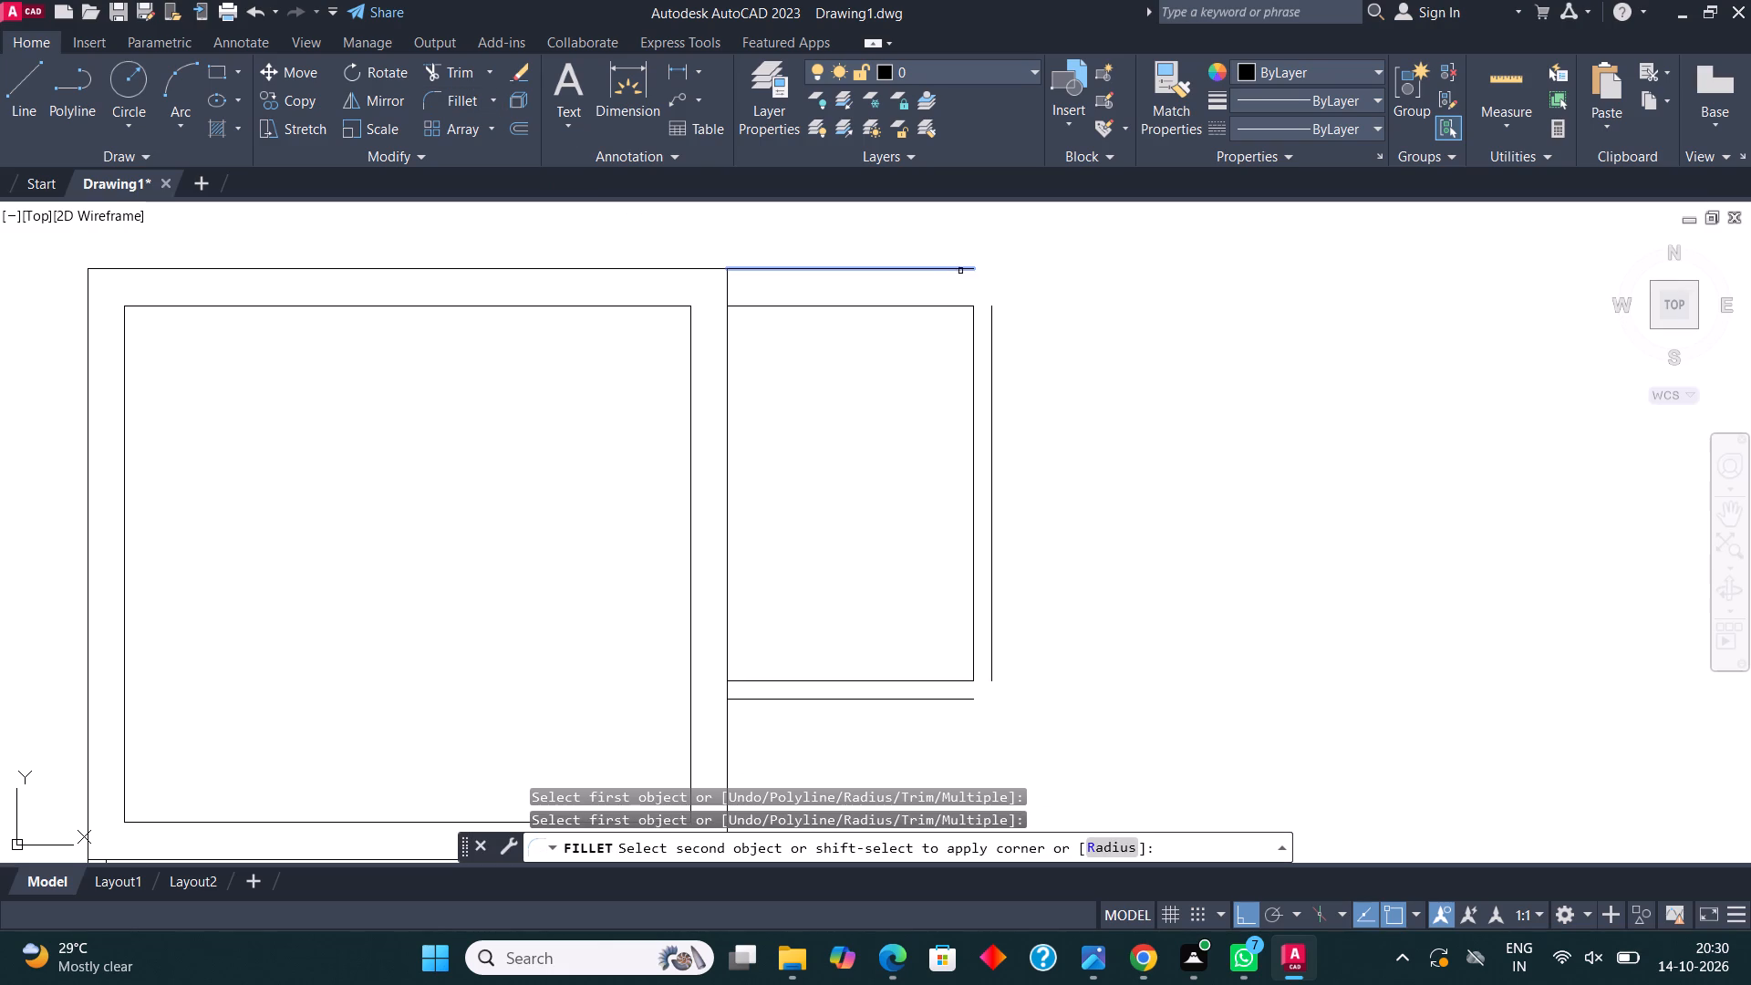
left_click(990, 320)
left_click(445, 99)
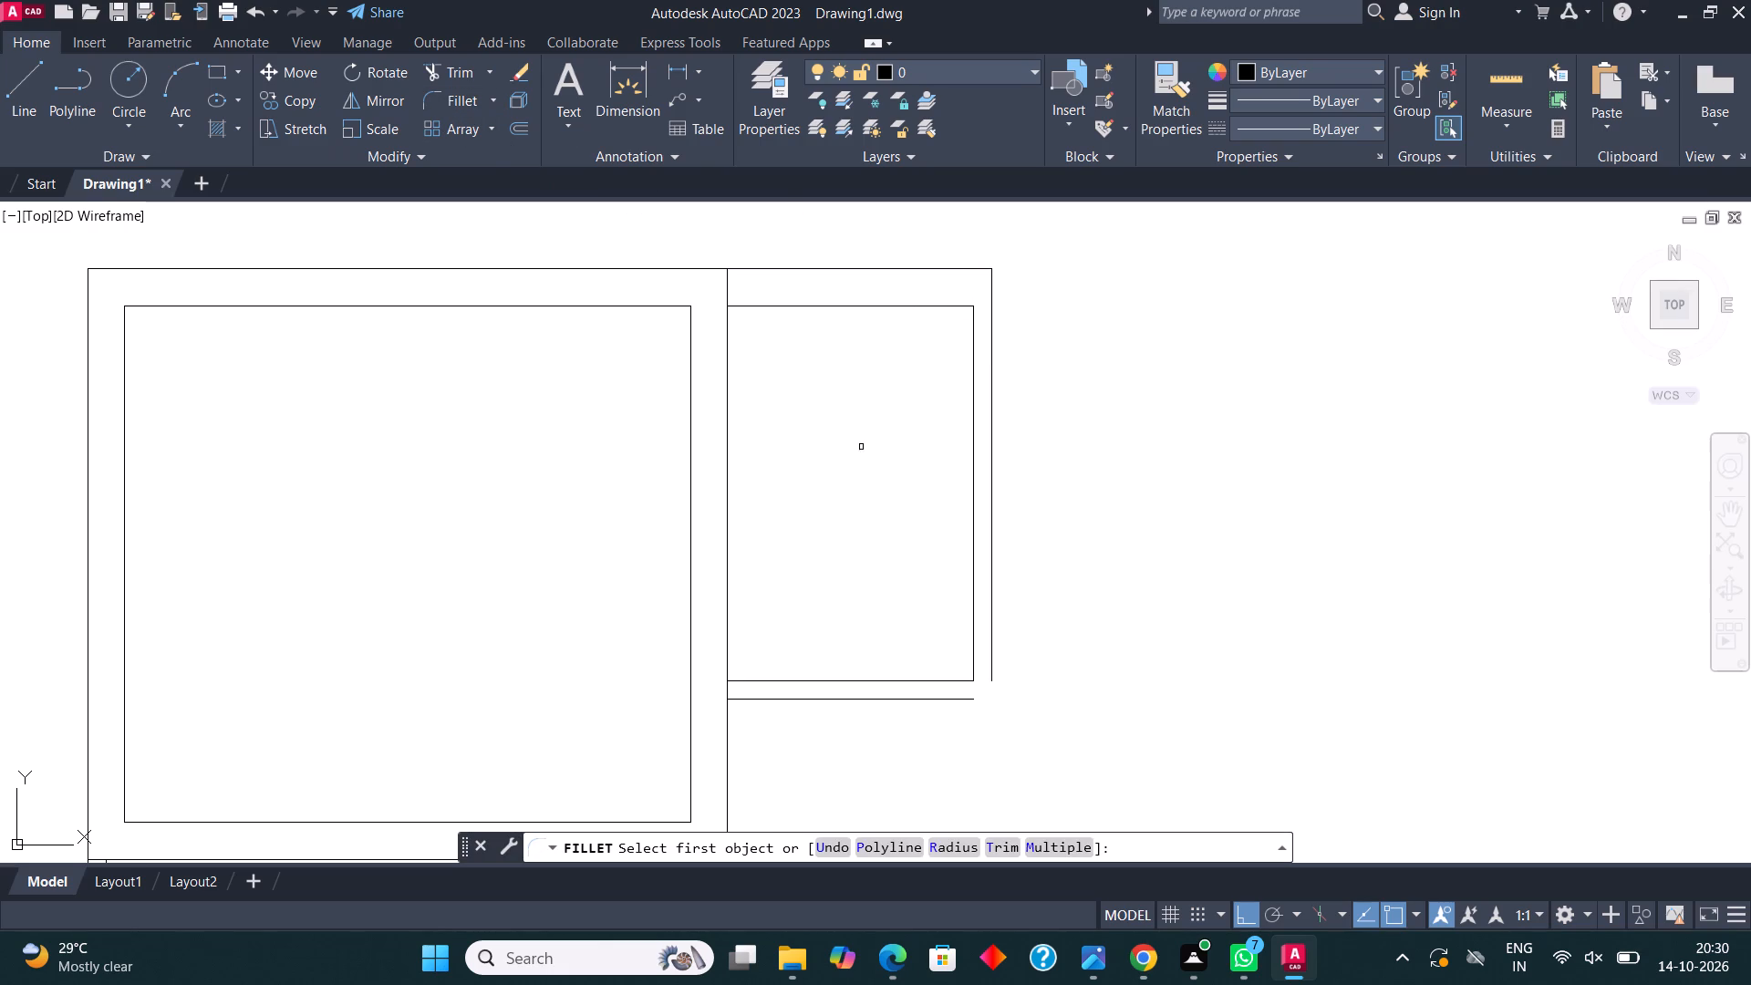
left_click(920, 704)
left_click(954, 698)
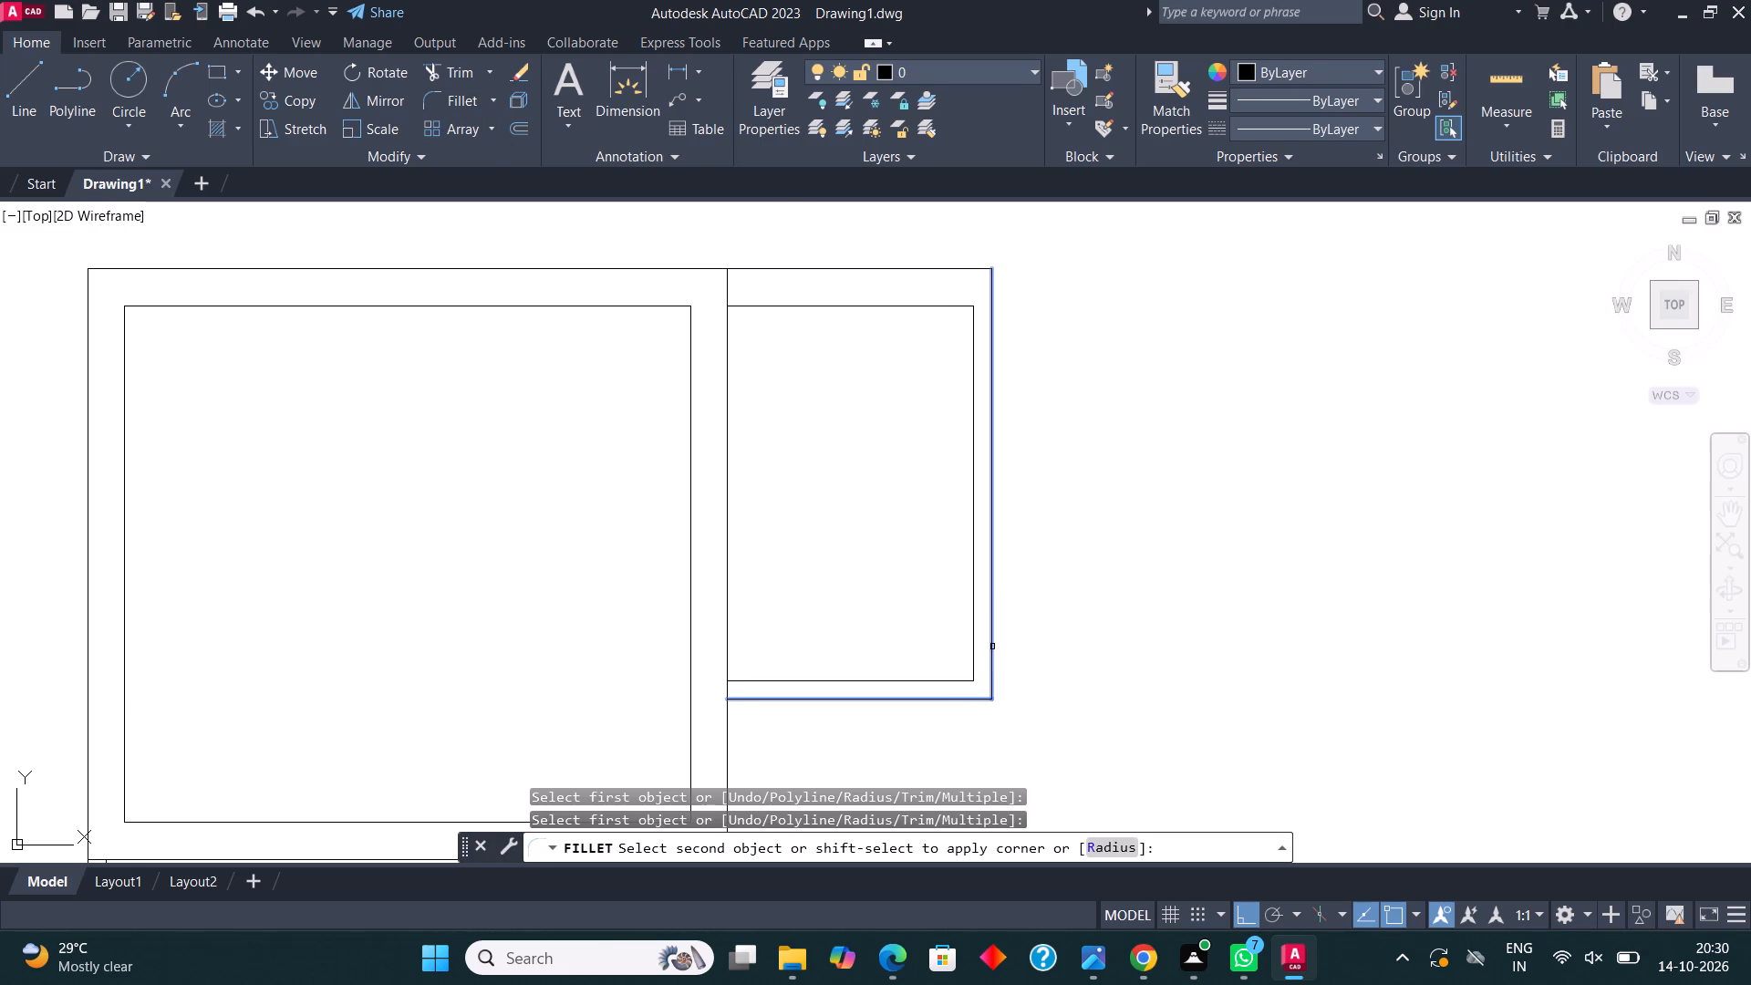
left_click(992, 647)
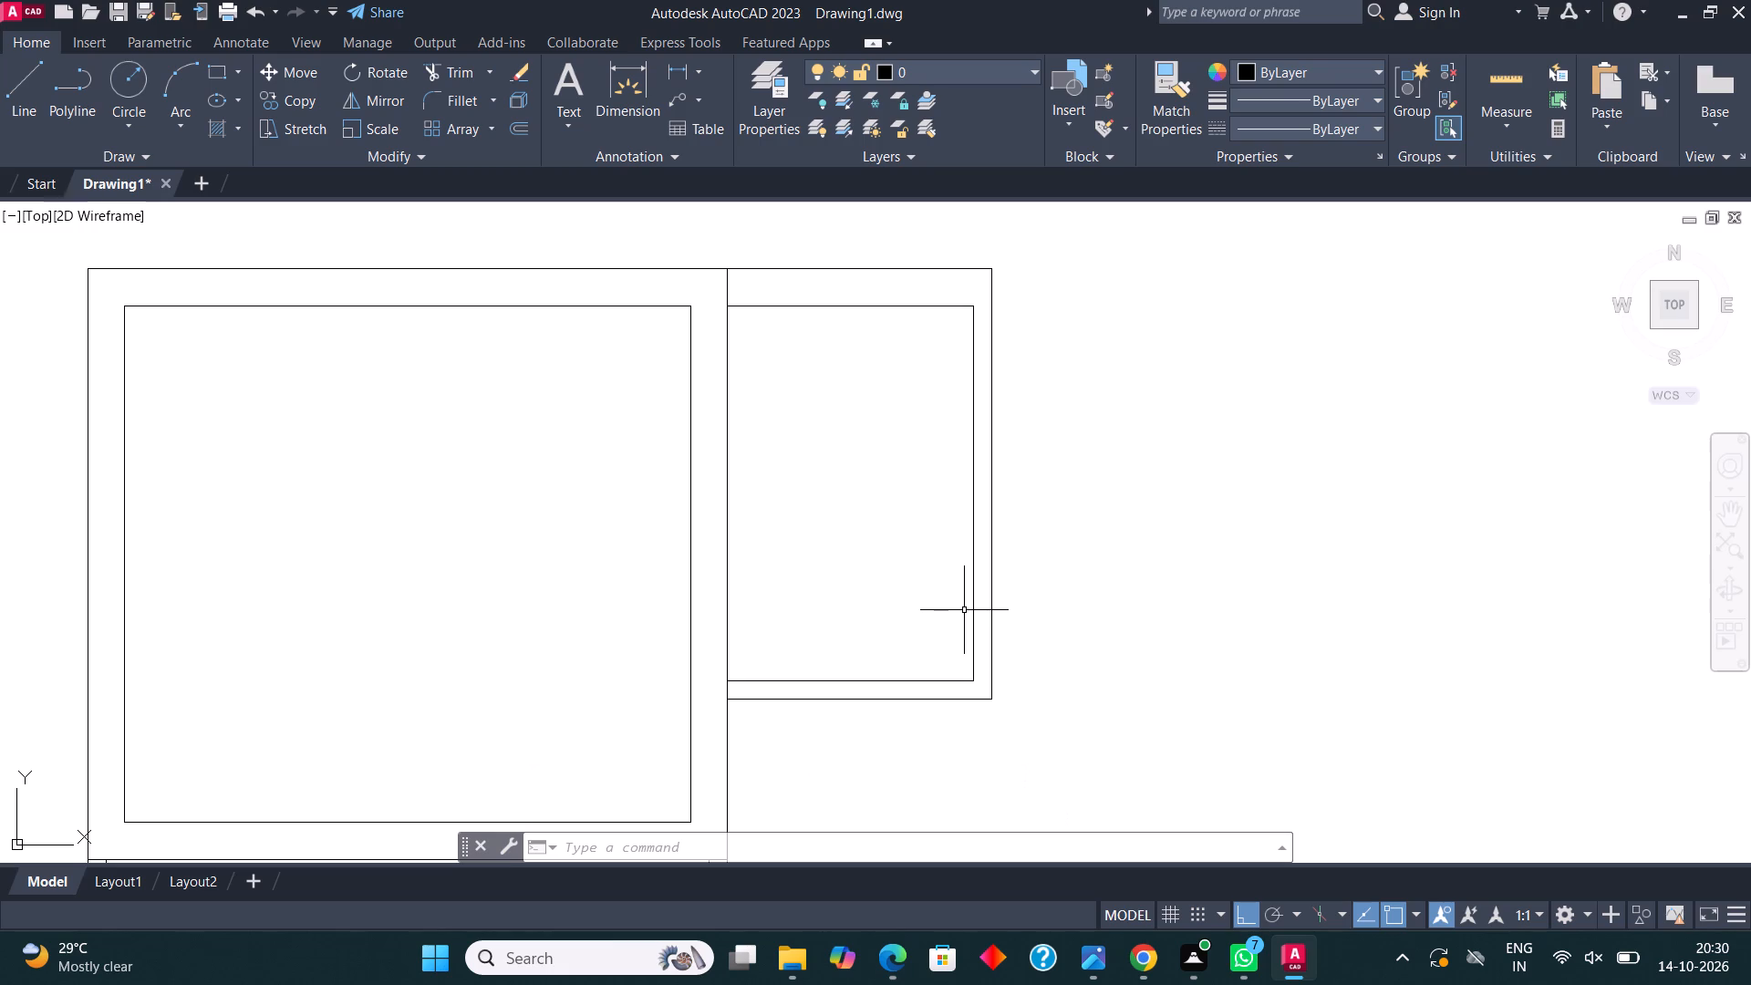
Draw a 10' line to the right from the side room's outer upper-right corner.
middle_click_drag(990, 524, 925, 531)
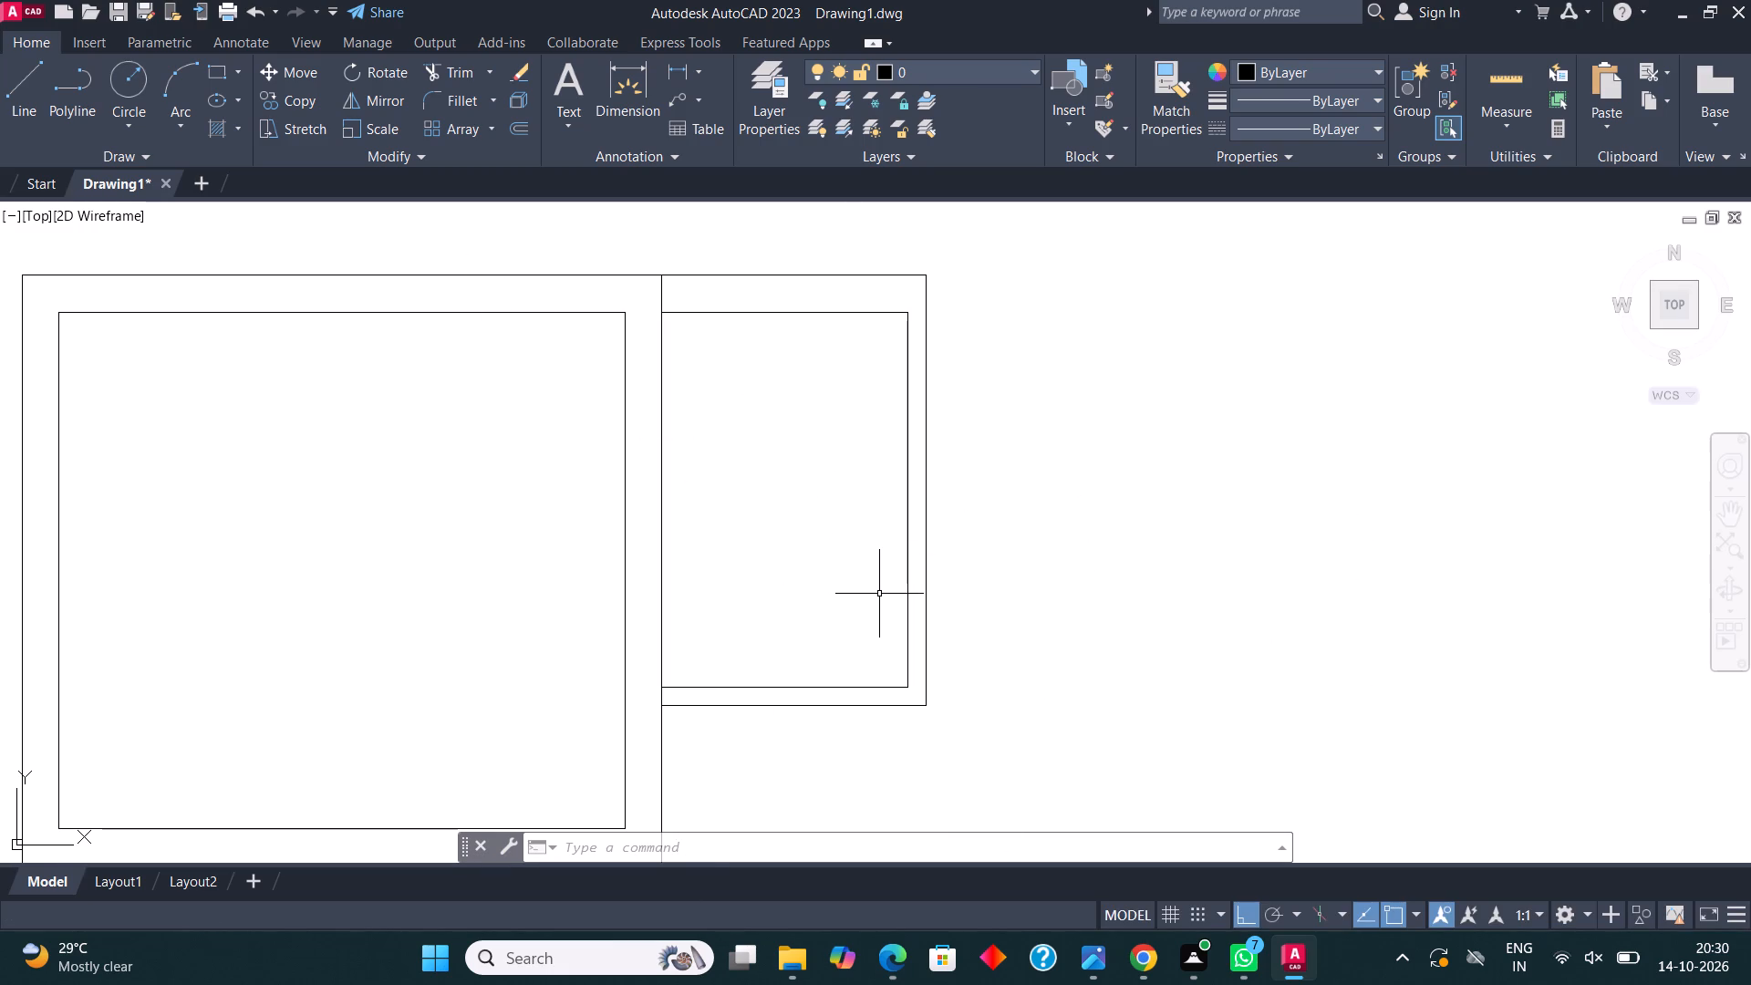
left_click(39, 72)
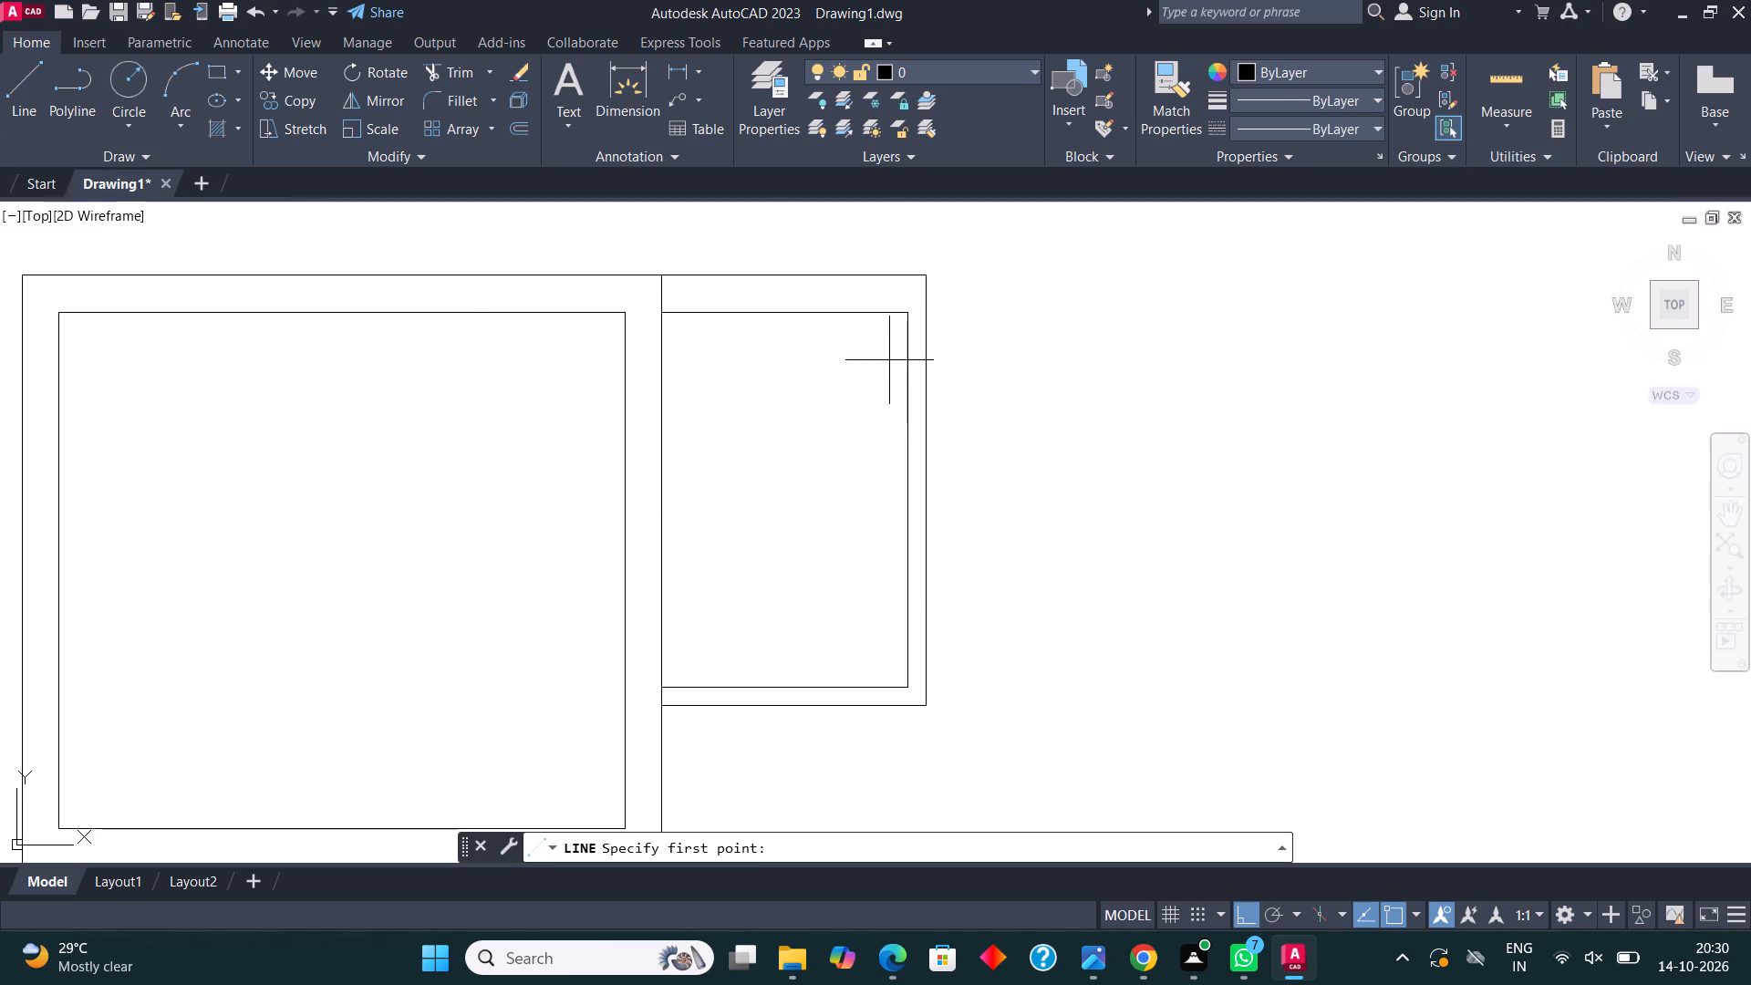
left_click(930, 279)
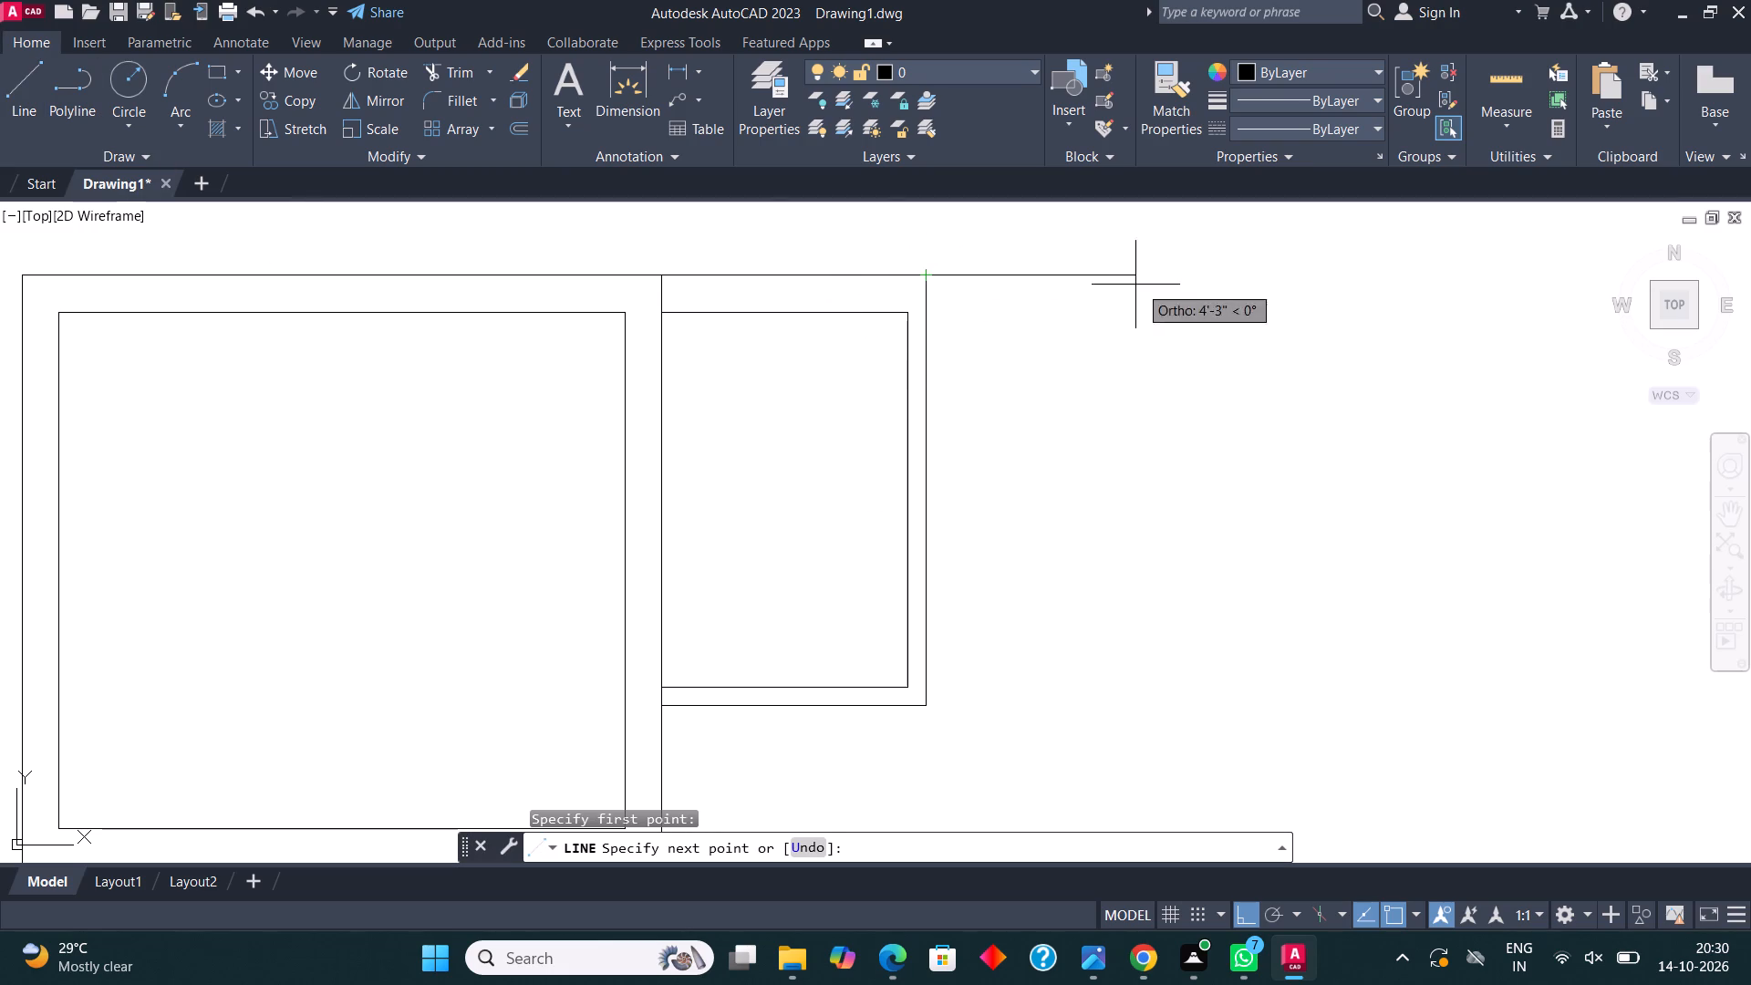
type("10'")
key("Return")
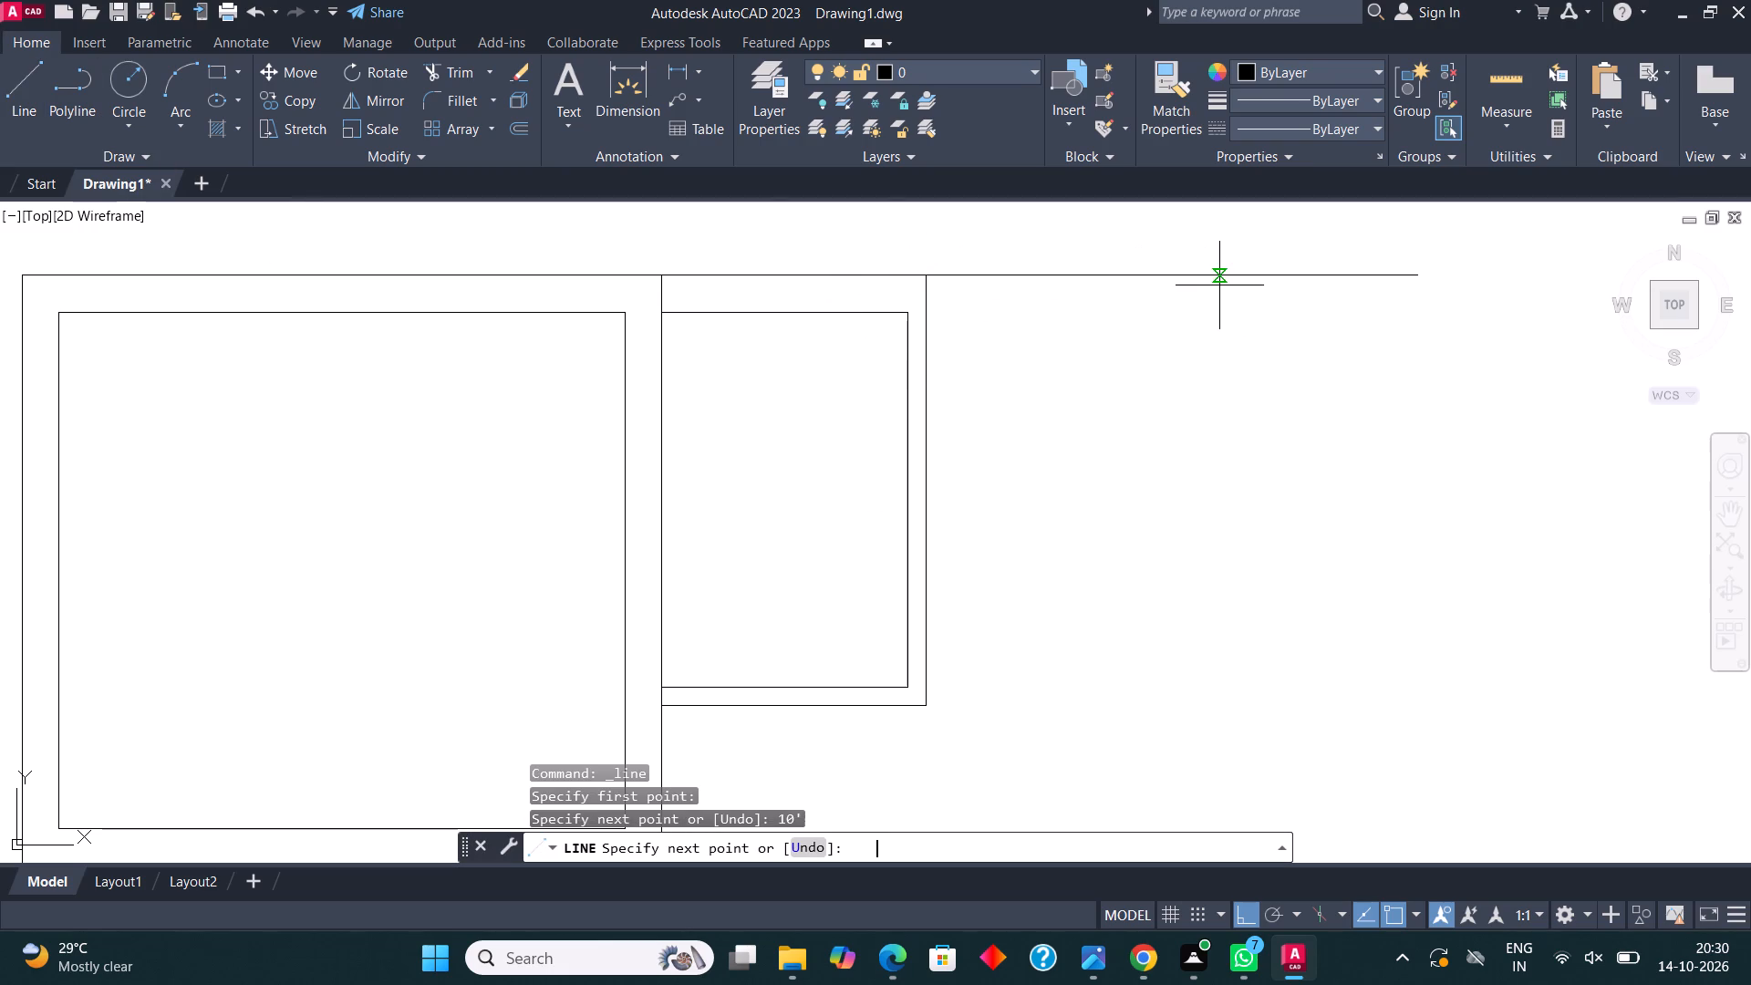
key("Escape")
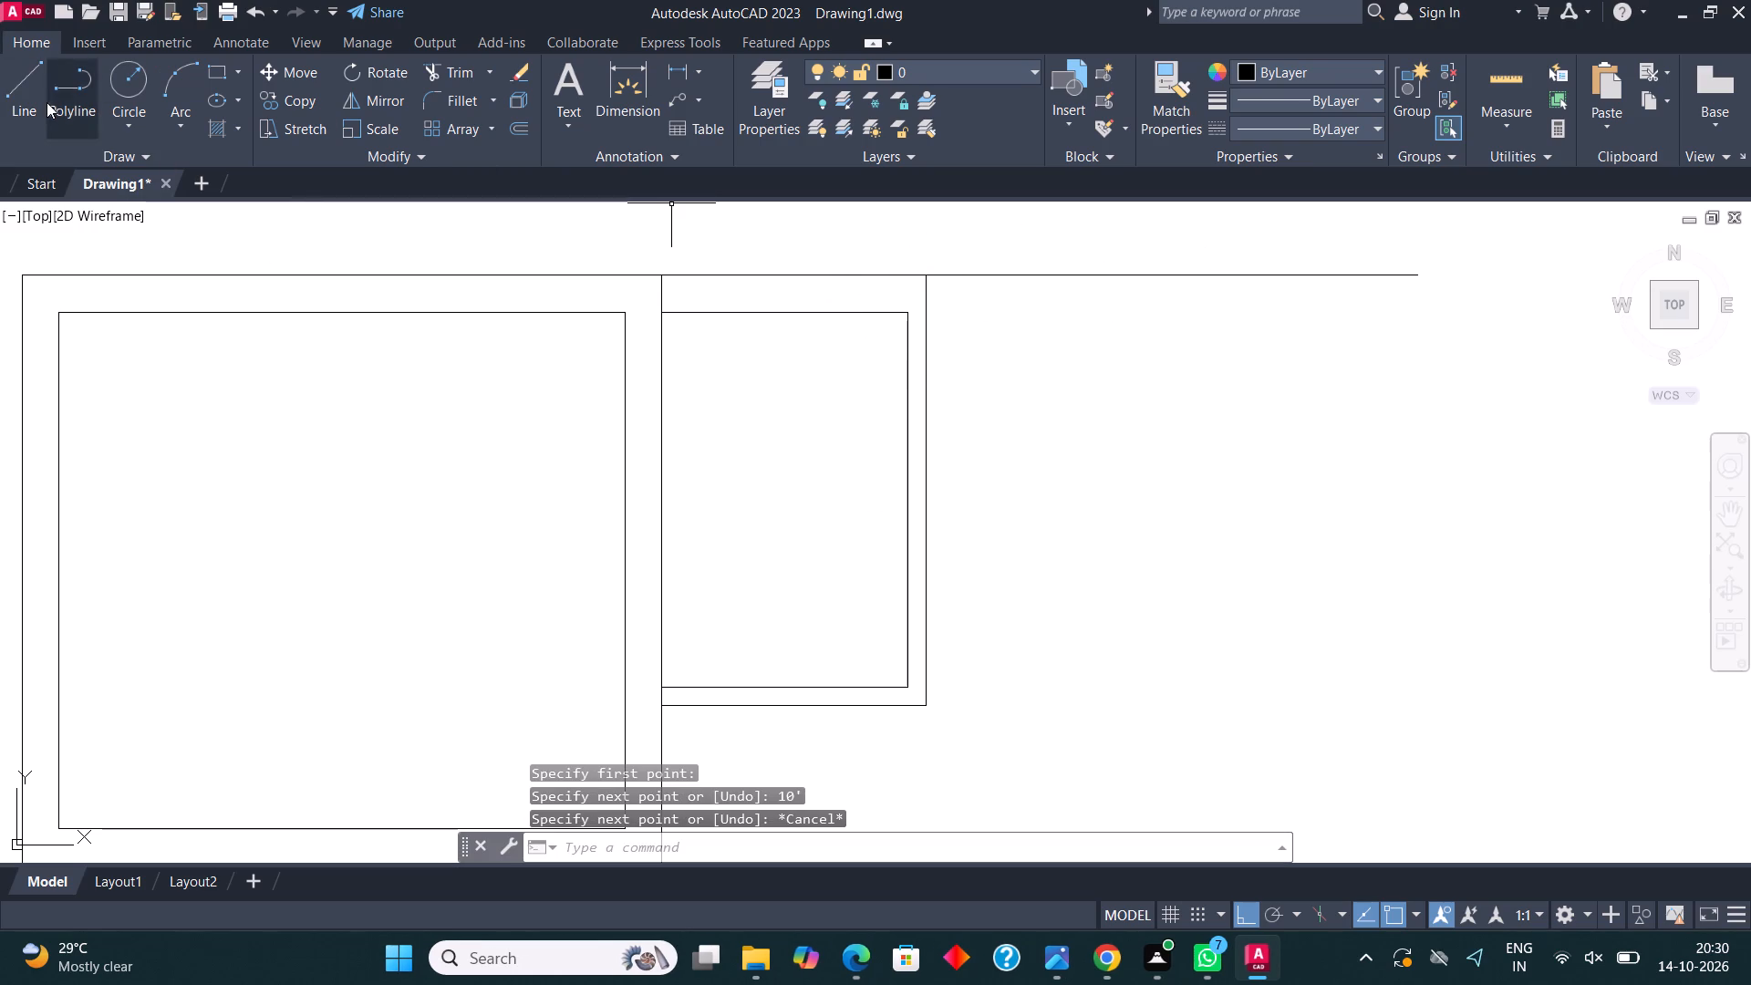
Draw the right room's inner outline from the side room's inner upper-right corner: across its wall, 10' right, 11' down, 10' left, up to its outer lower-right corner.
left_click(26, 91)
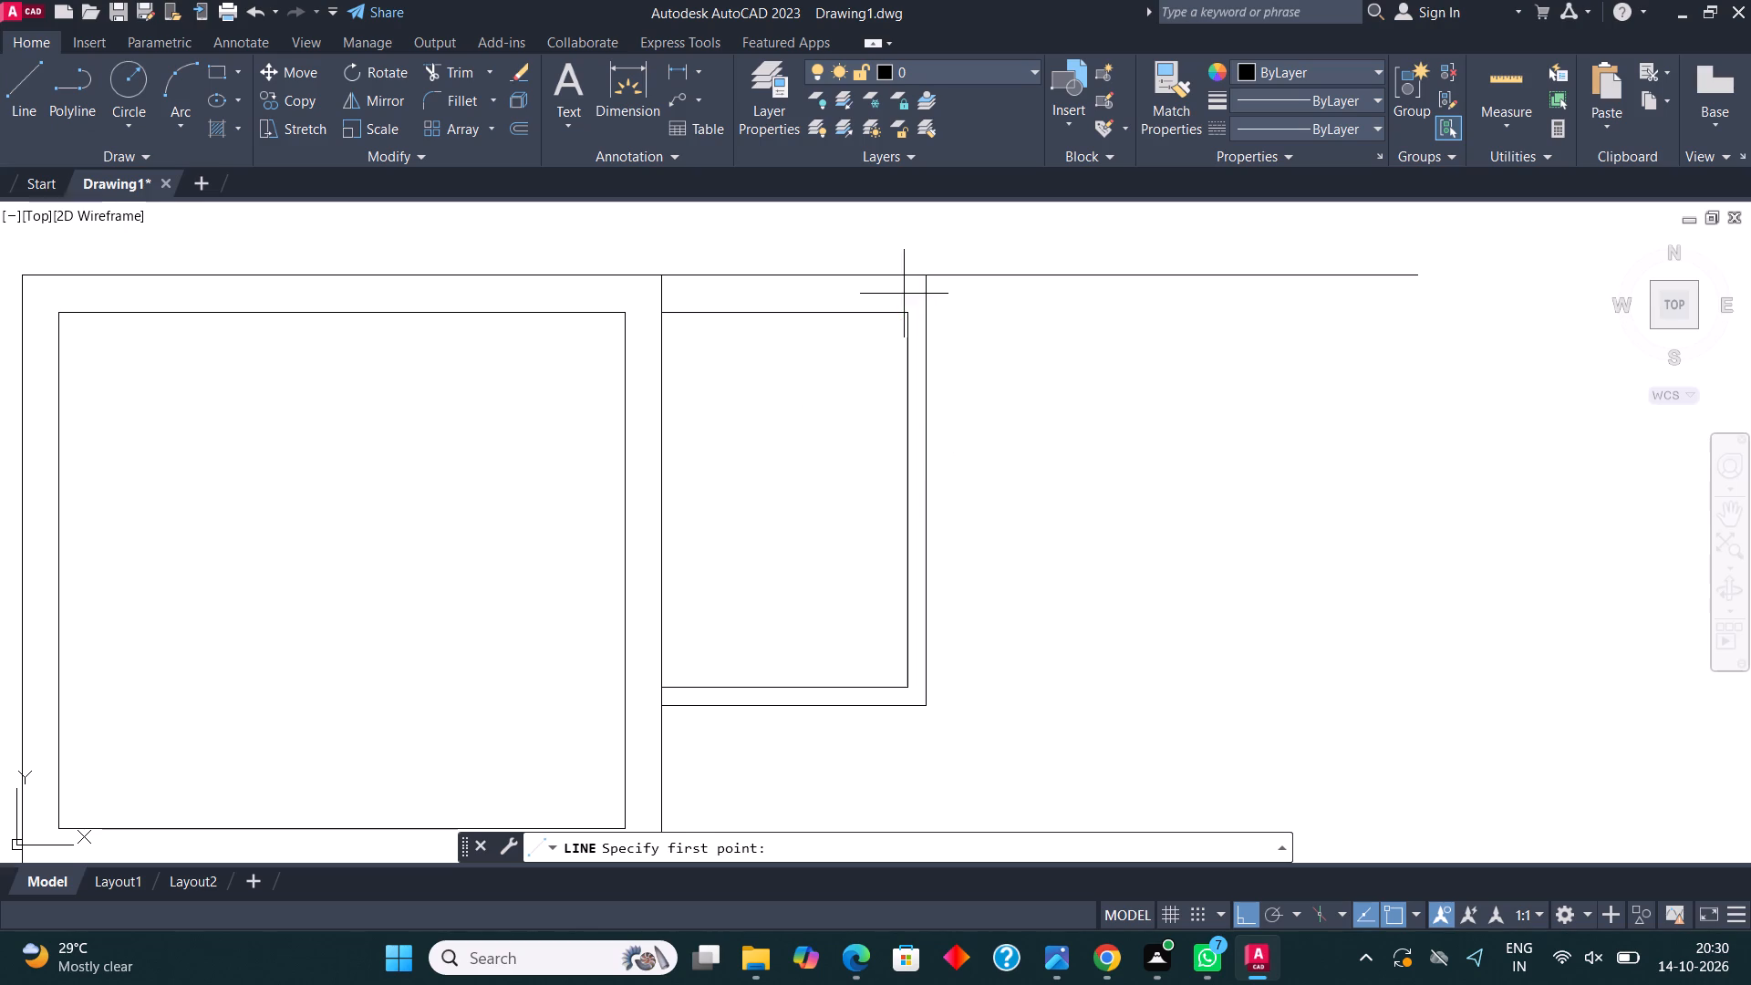
left_click(911, 315)
left_click(925, 317)
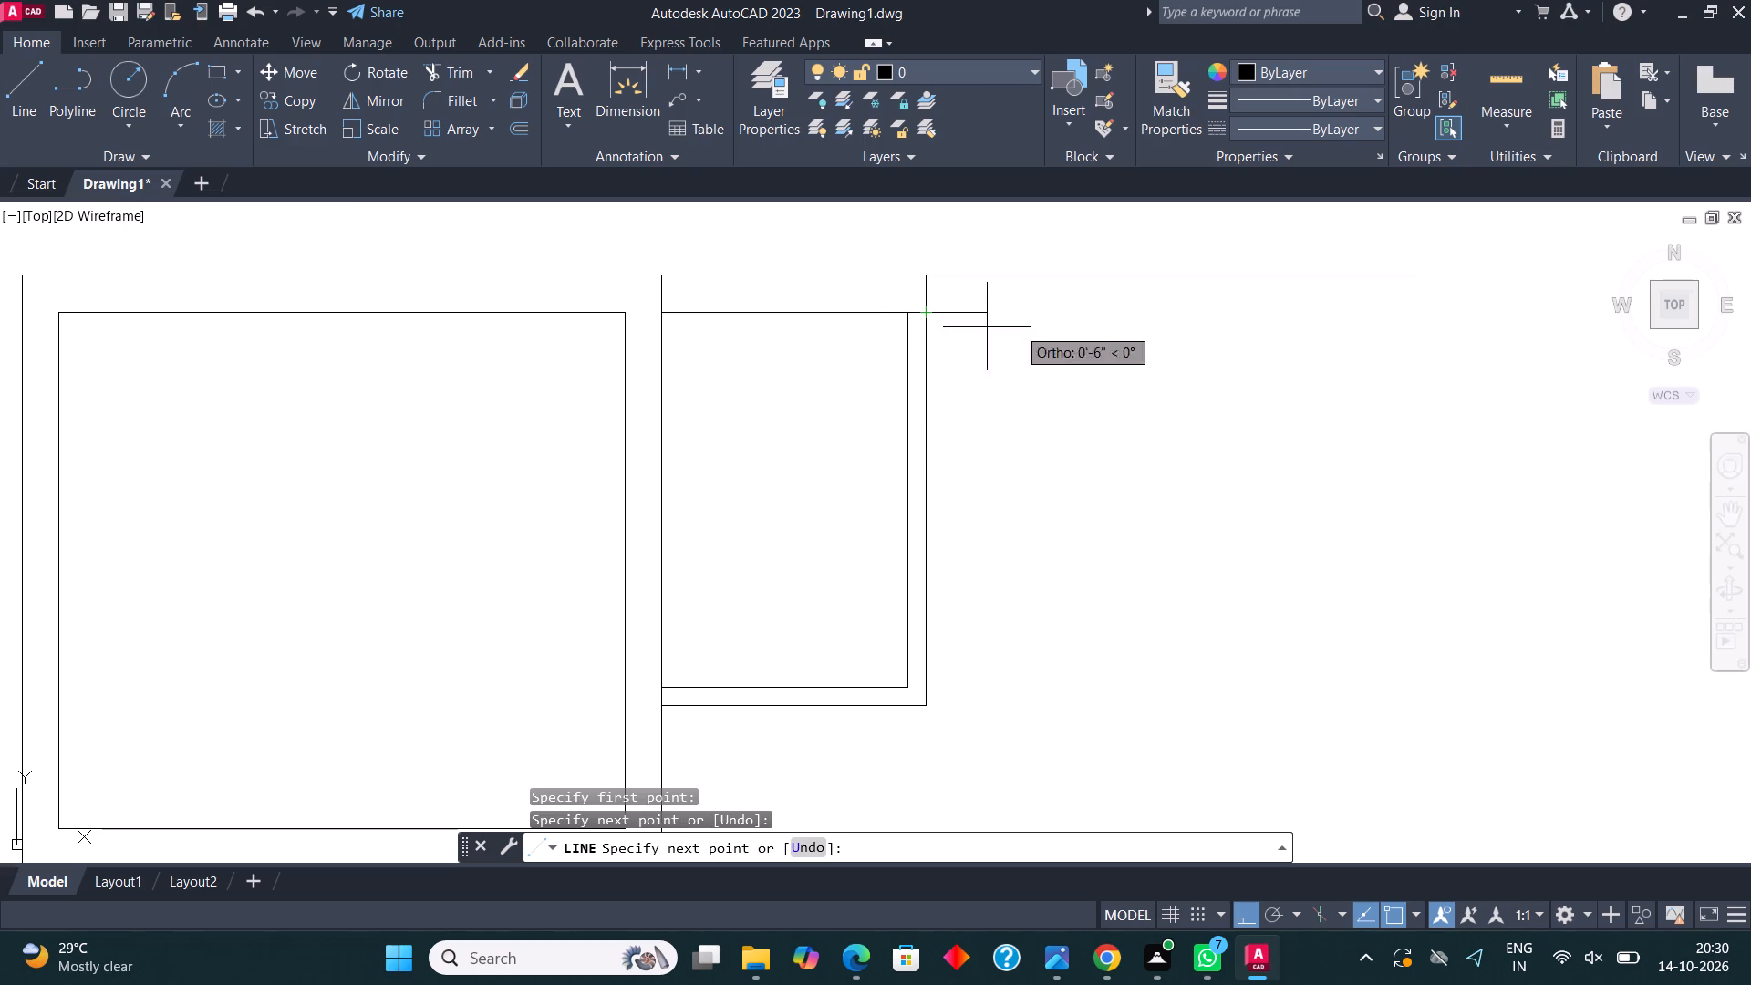
type("10'")
key("Return")
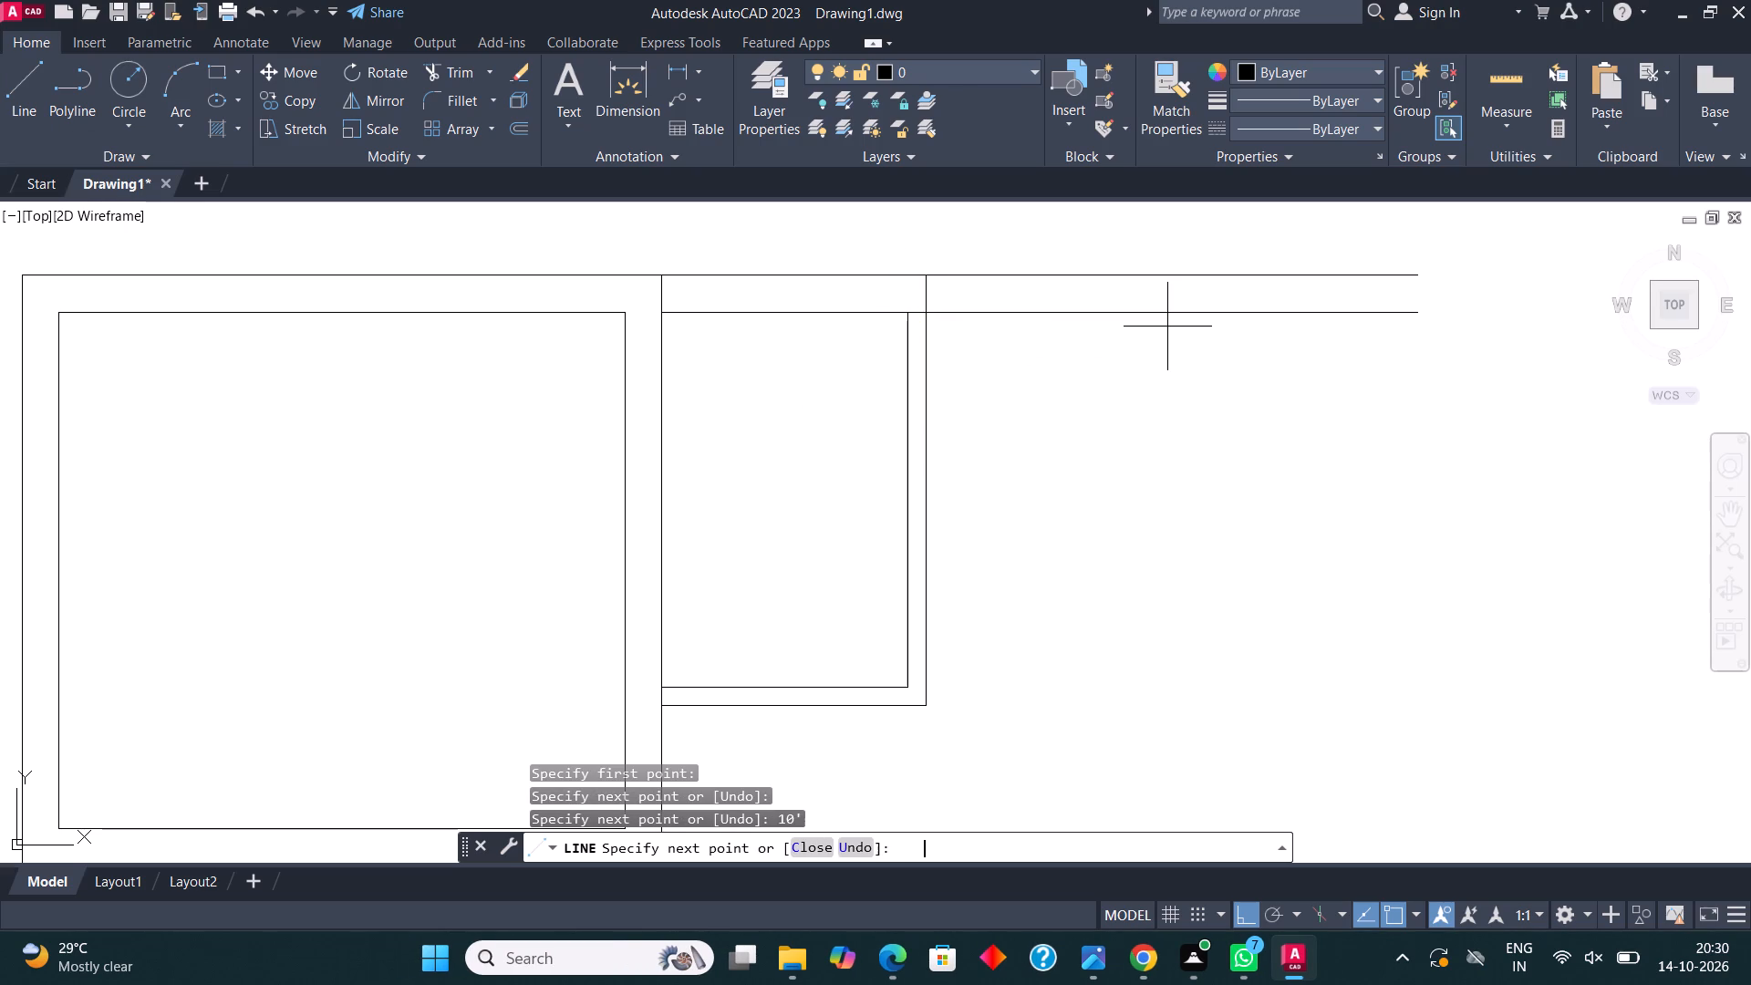
type("11'")
key("Return")
scroll(1456, 628, "down", 4)
scroll(1452, 685, "up", 2)
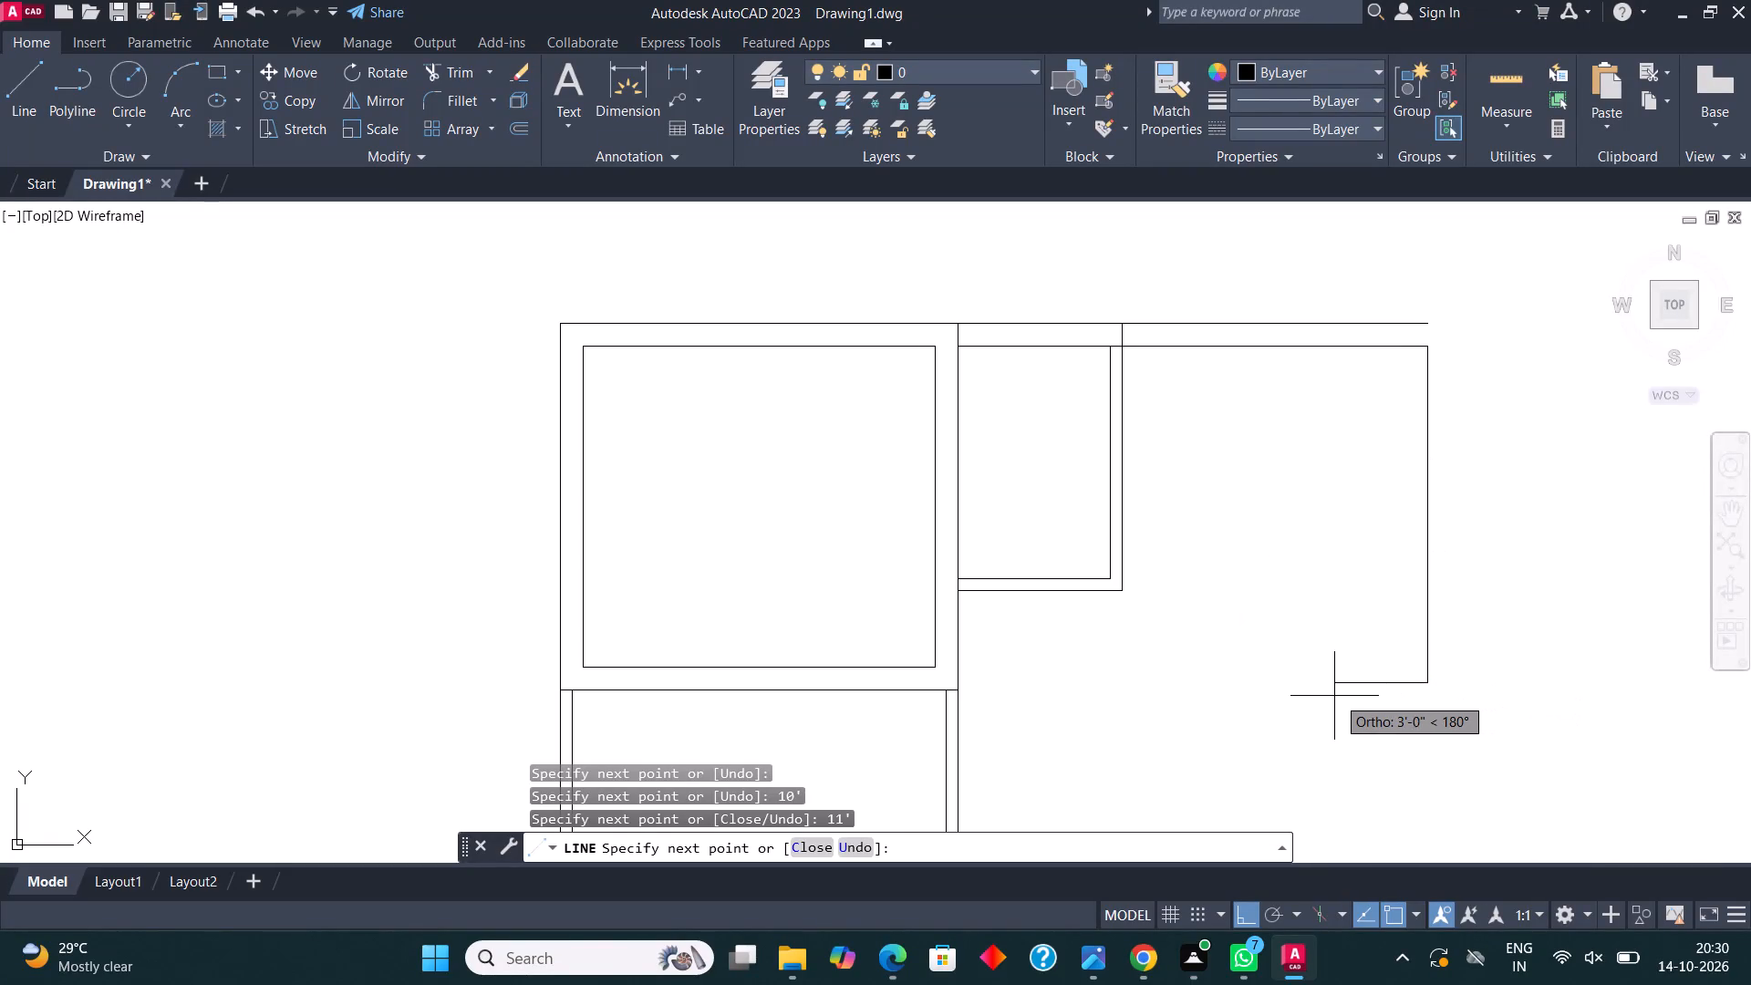
type("10'")
key("Return")
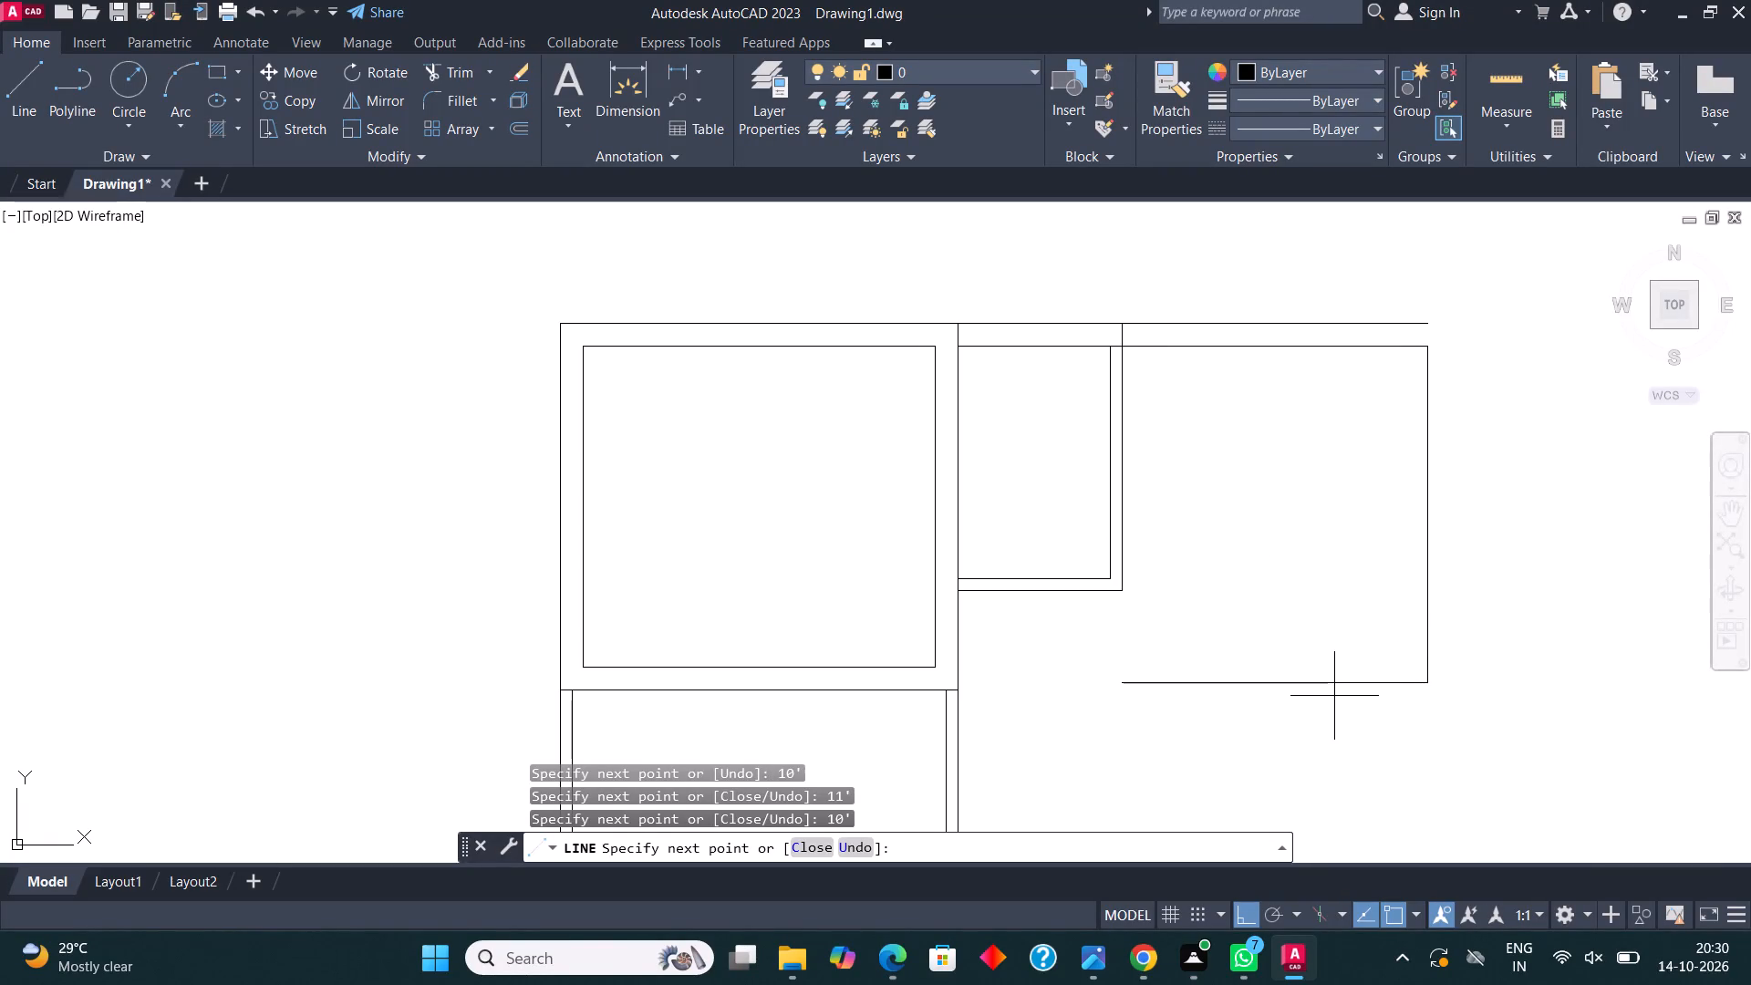
left_click(1125, 590)
key("Escape")
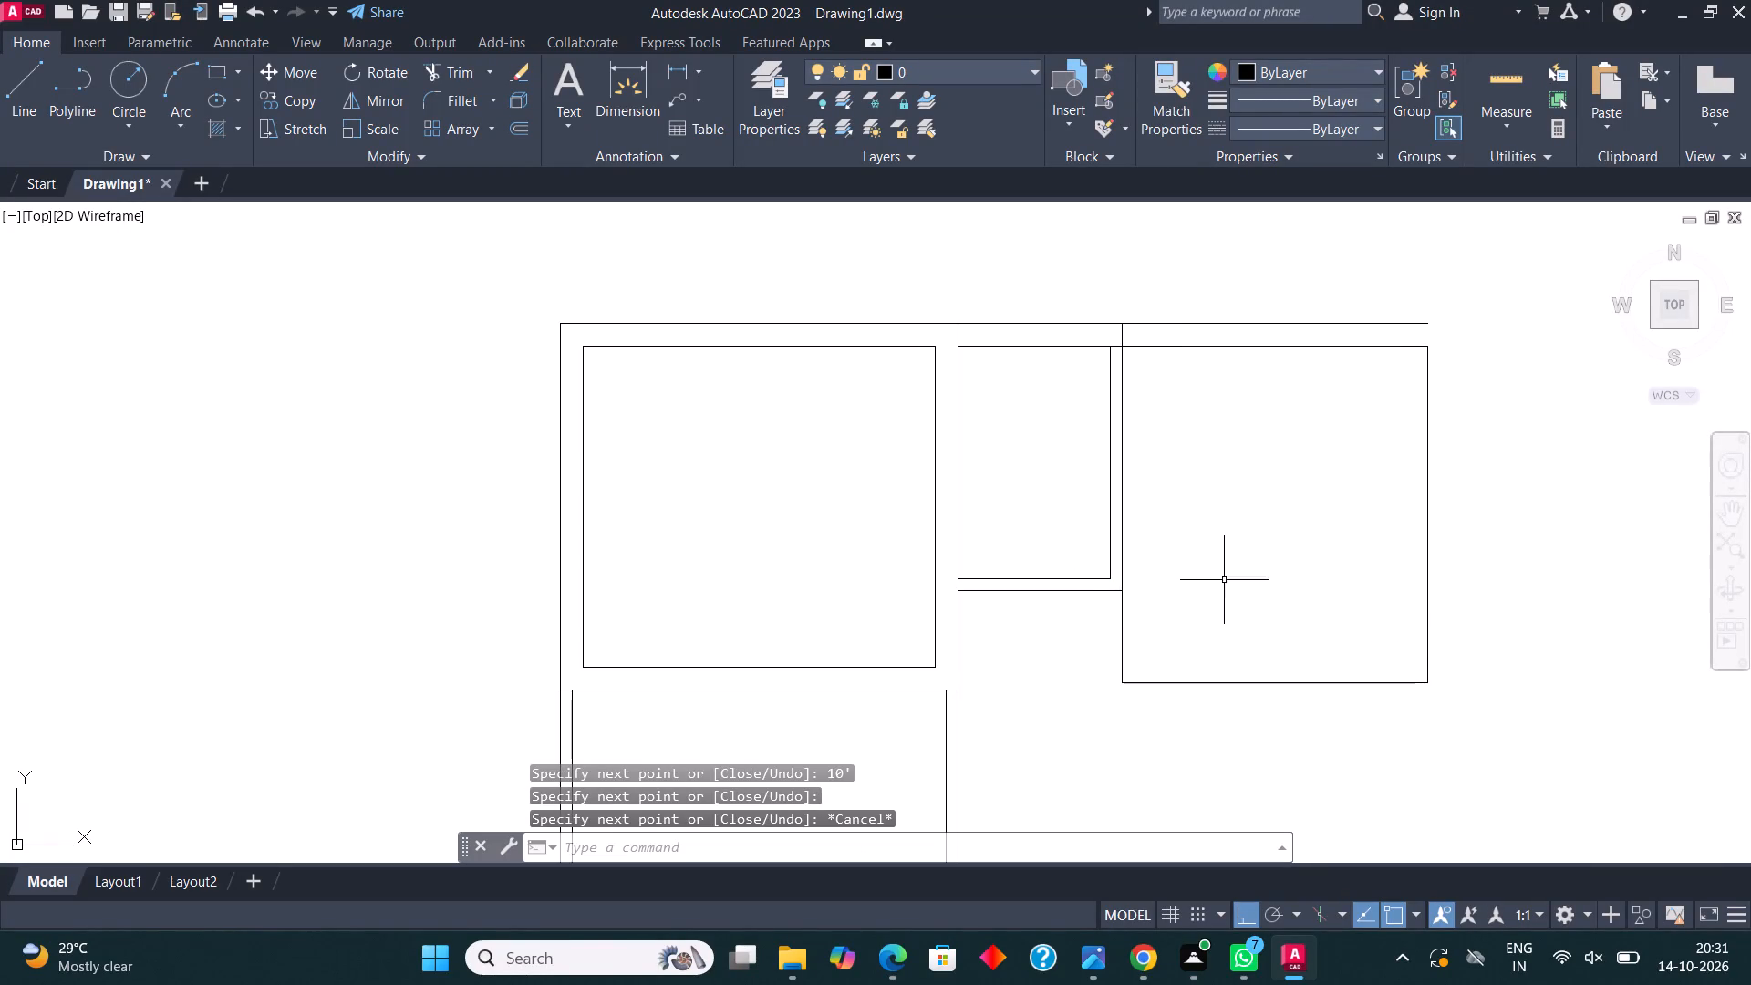
Offset the new right room's right wall line 9" outward to form the outer wall face.
left_click(1447, 720)
left_click(1077, 659)
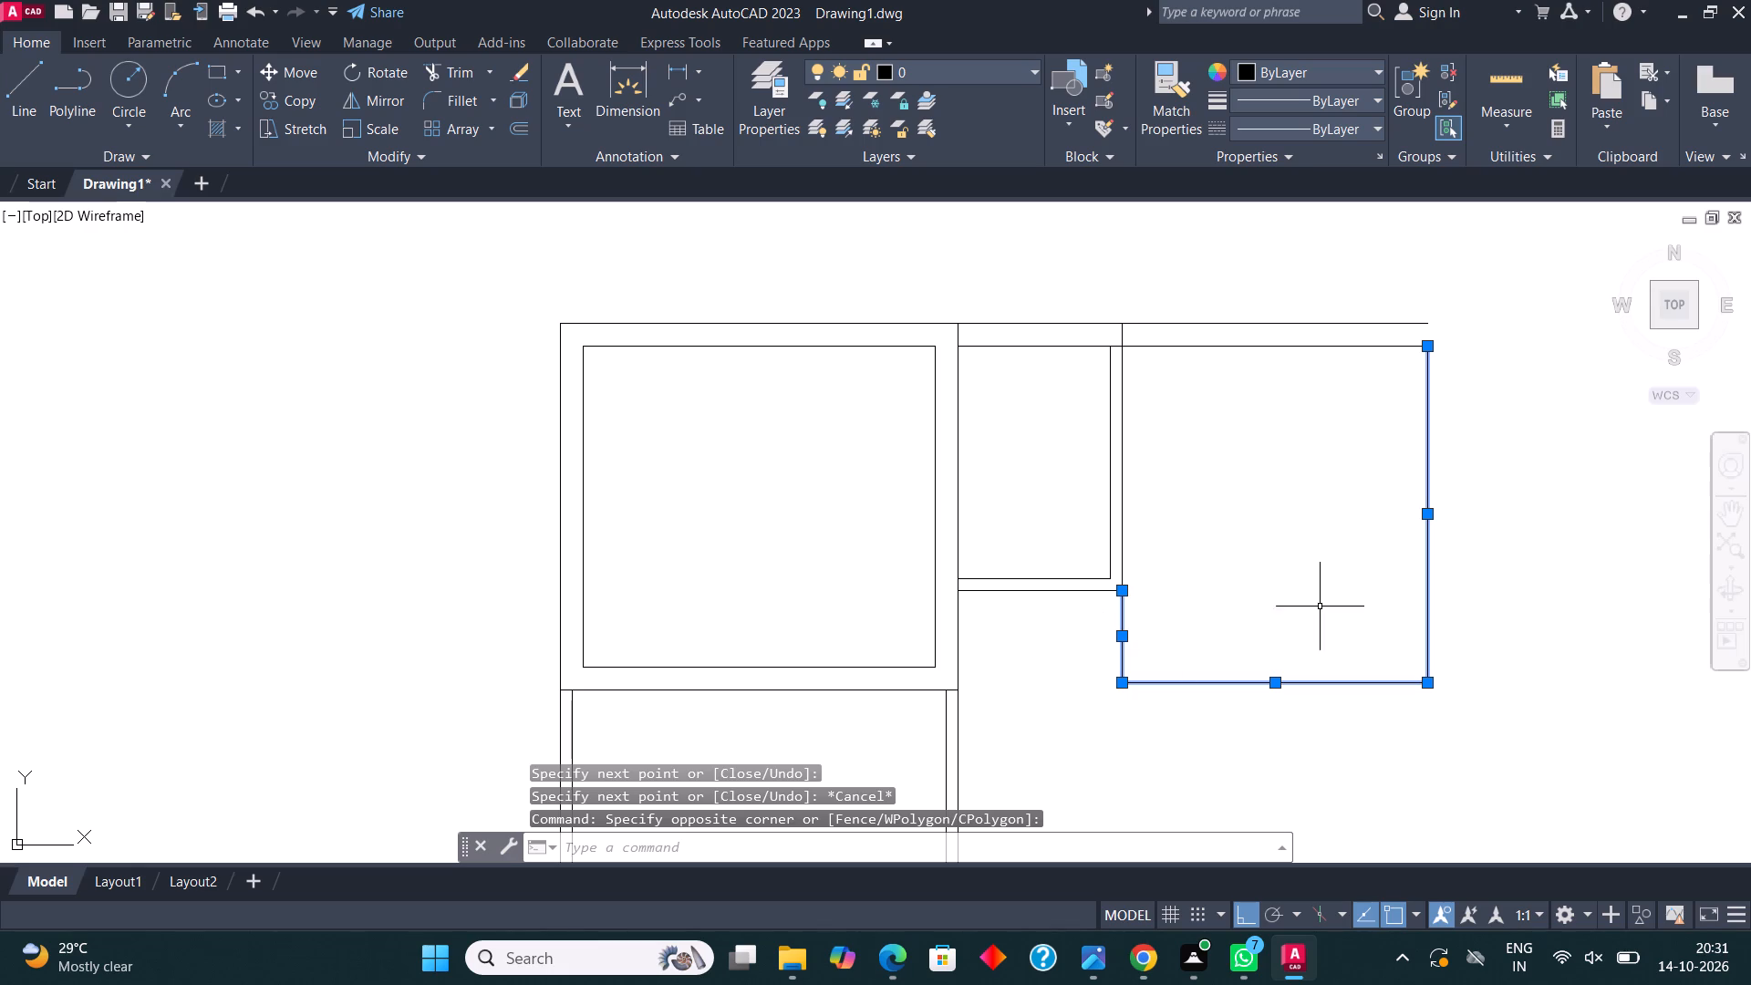
middle_click_drag(1353, 516, 1166, 541)
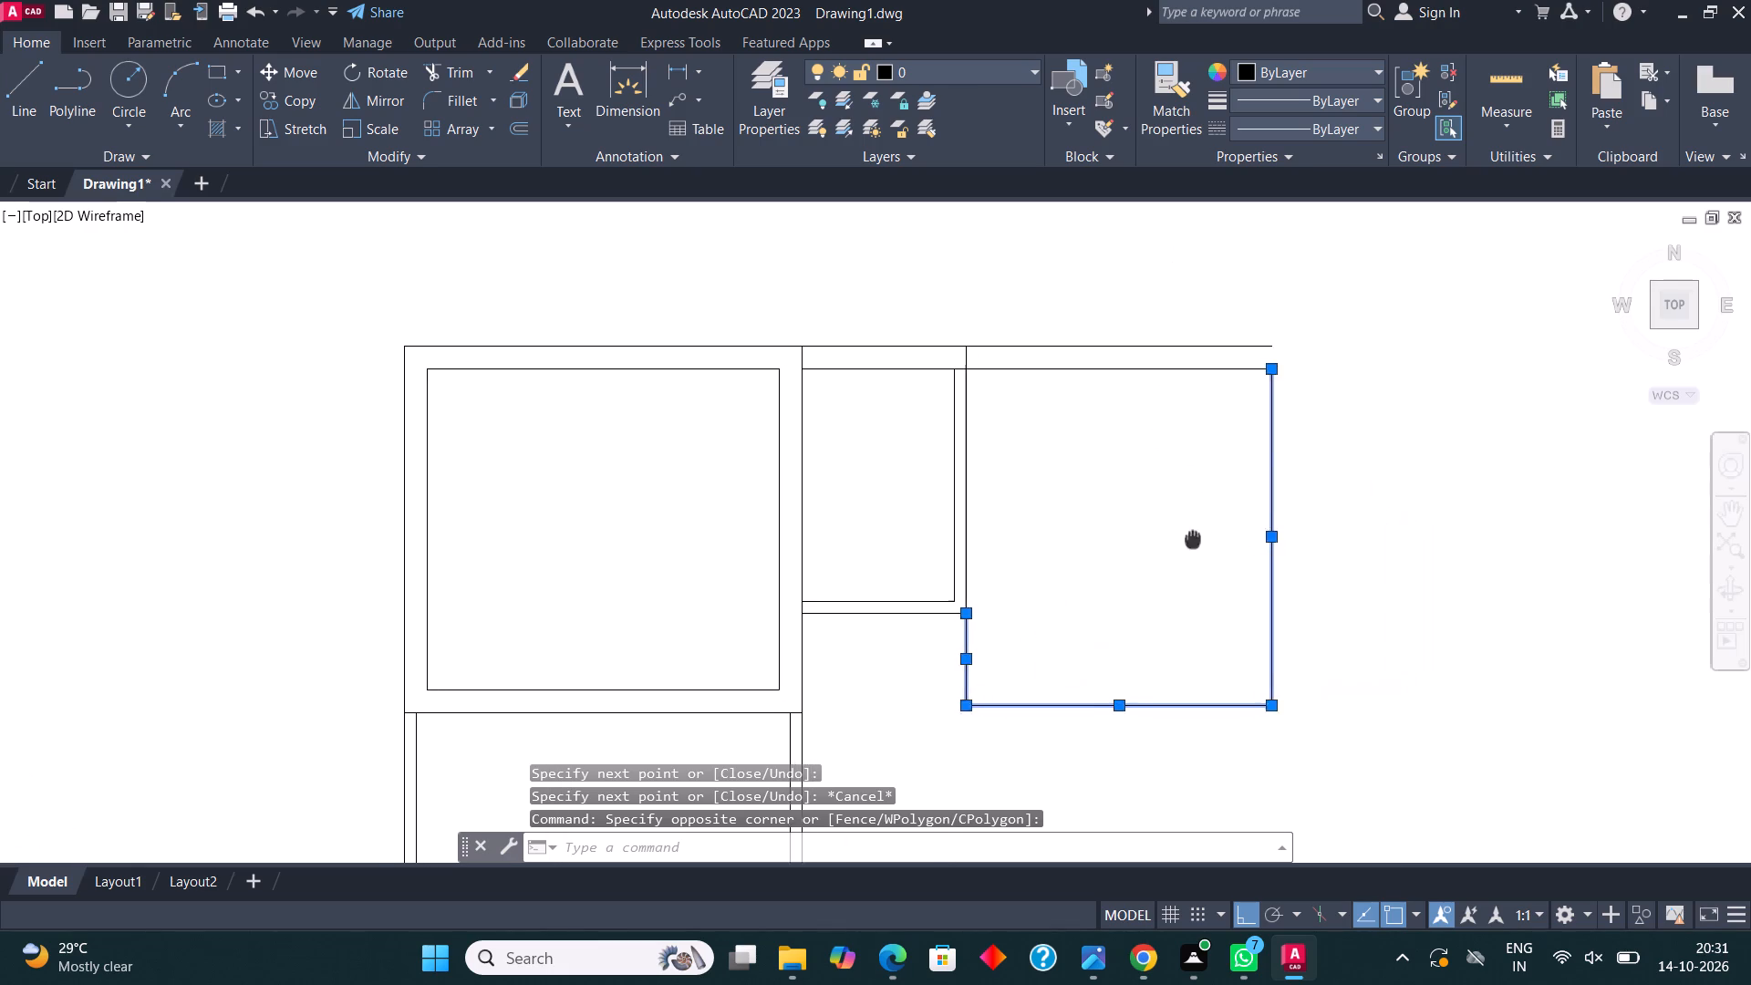
middle_click_drag(1166, 541, 1165, 541)
left_click(519, 120)
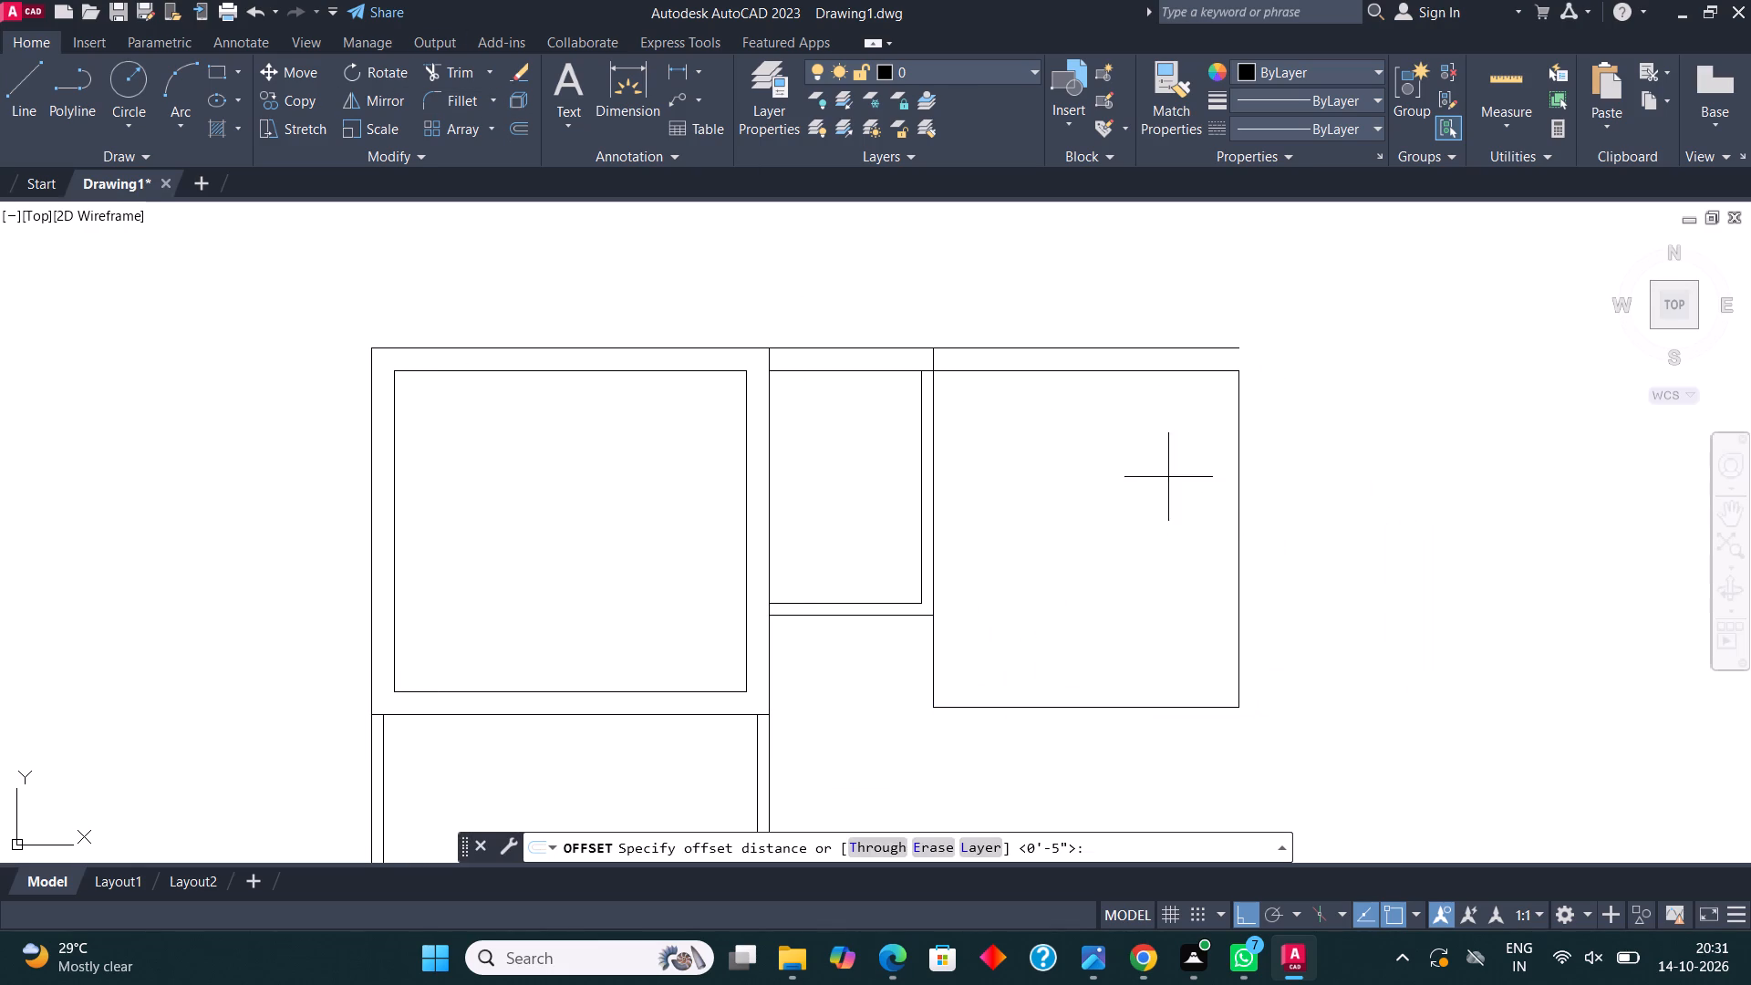
left_click(1241, 523)
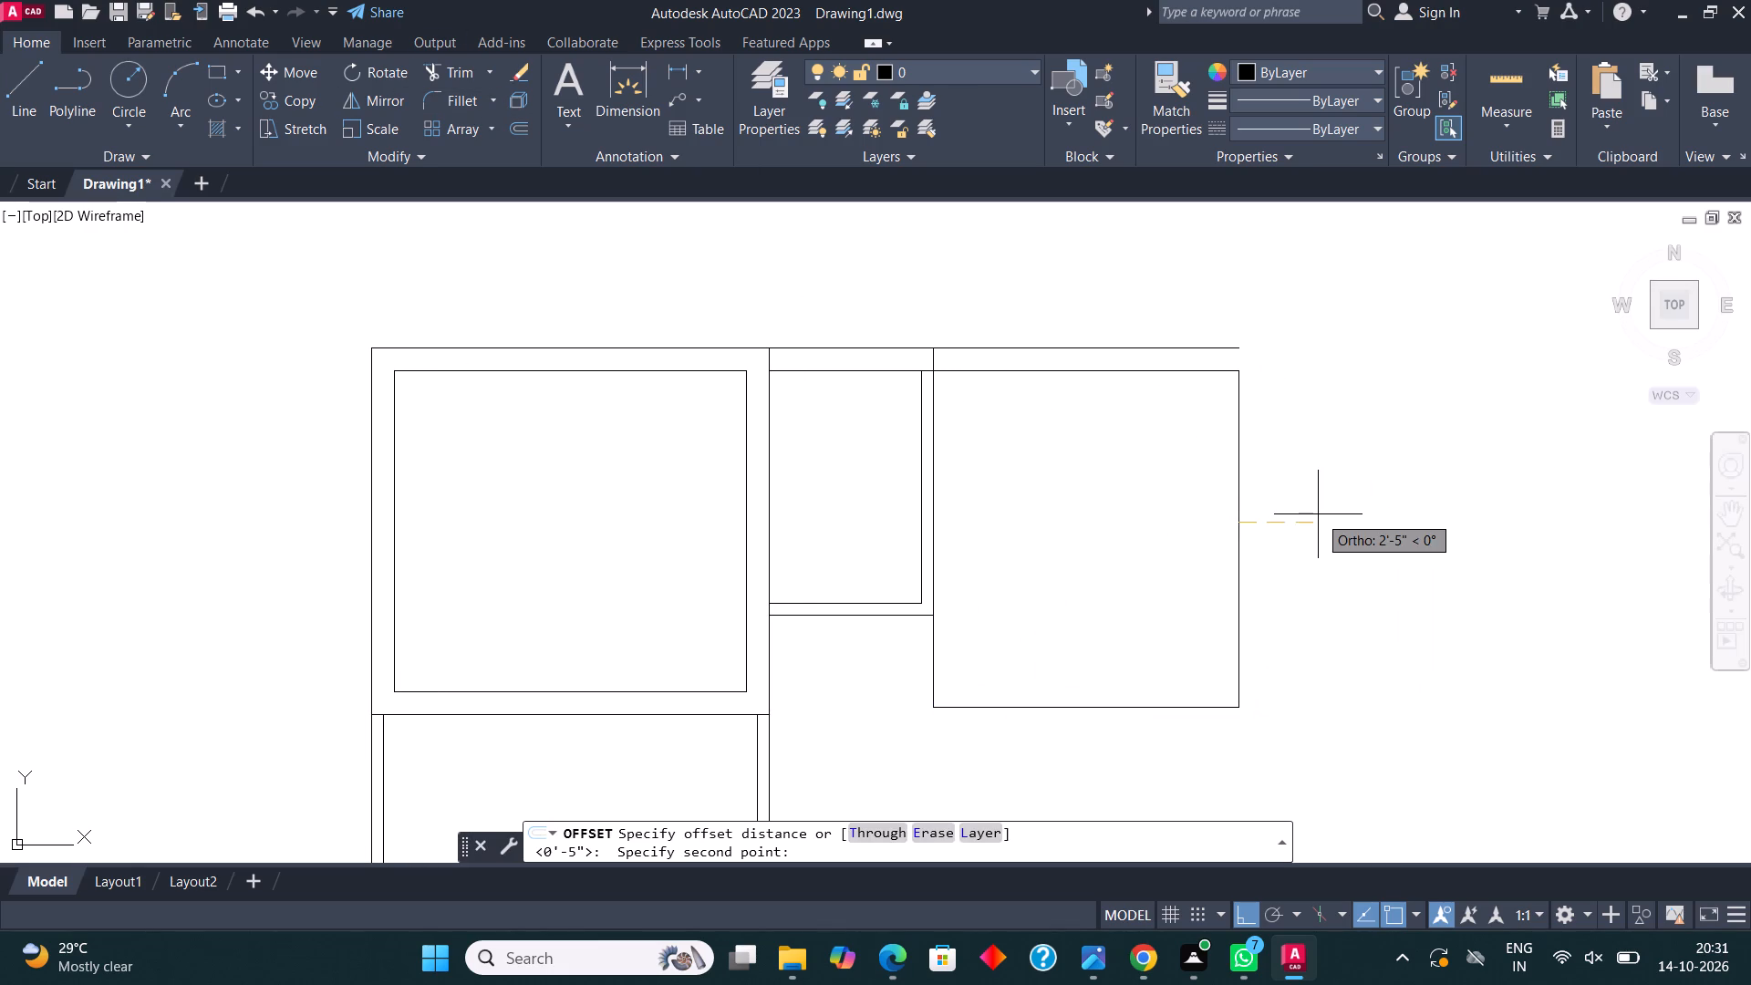
key("8")
key("BackSpace")
type("9\"")
key("Return")
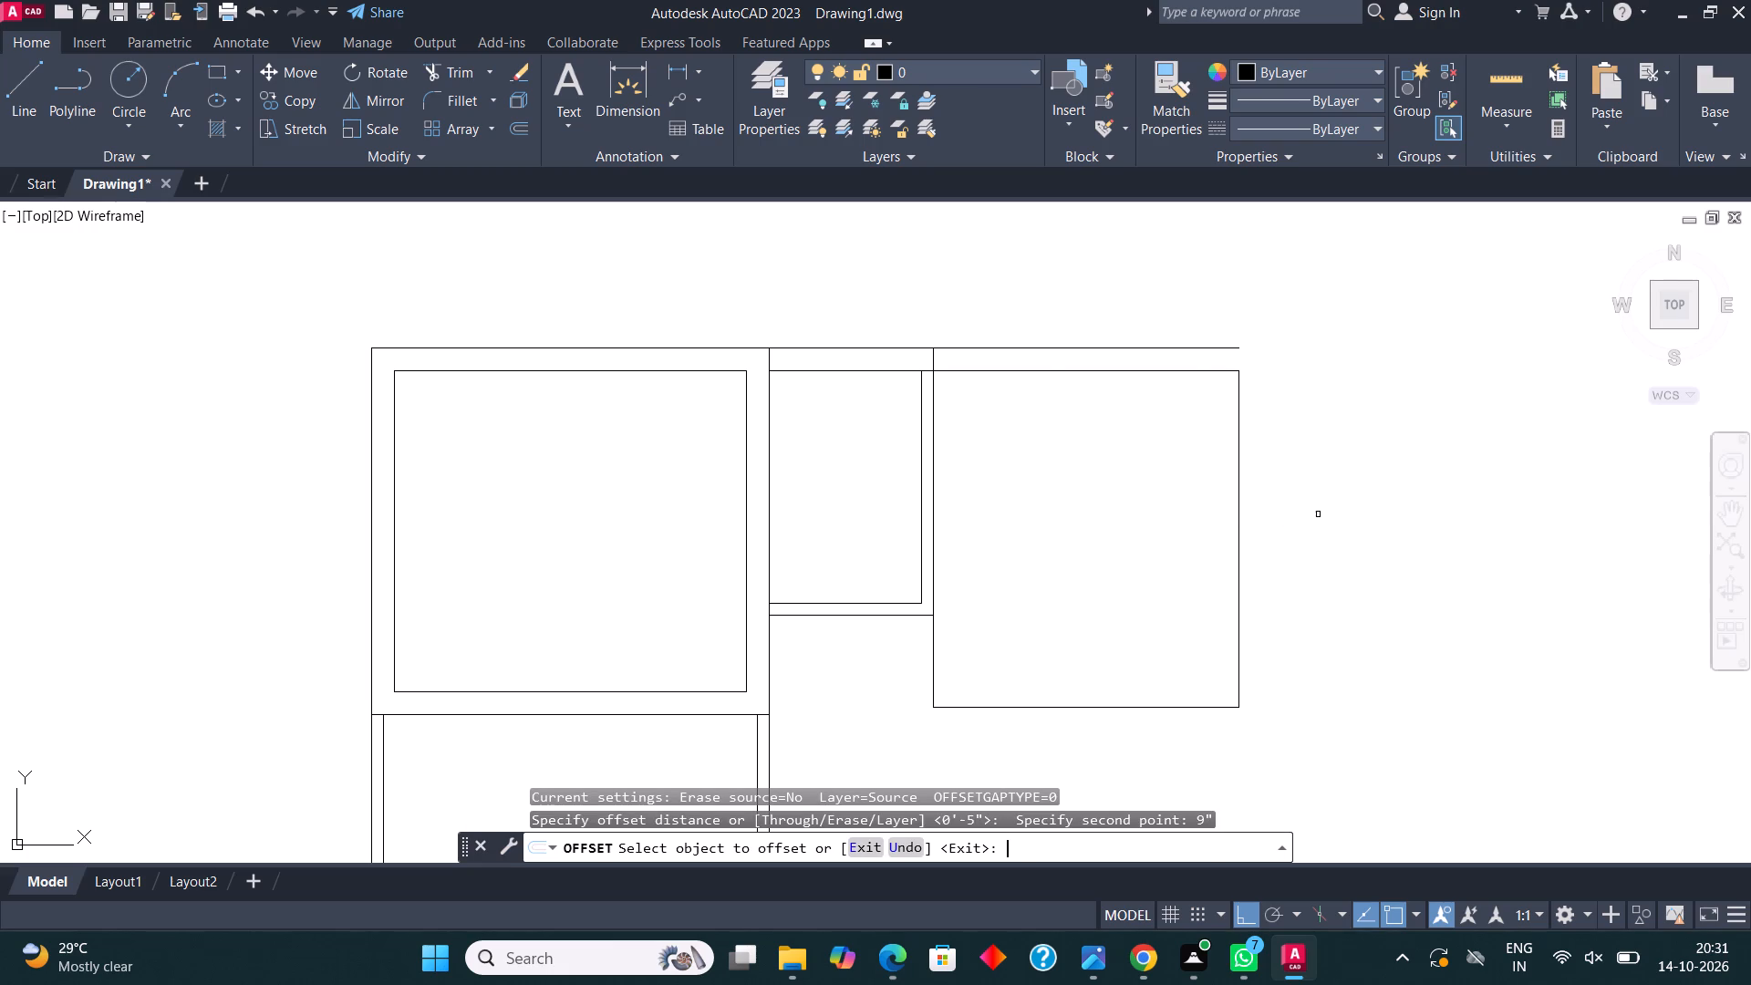
left_click(1236, 481)
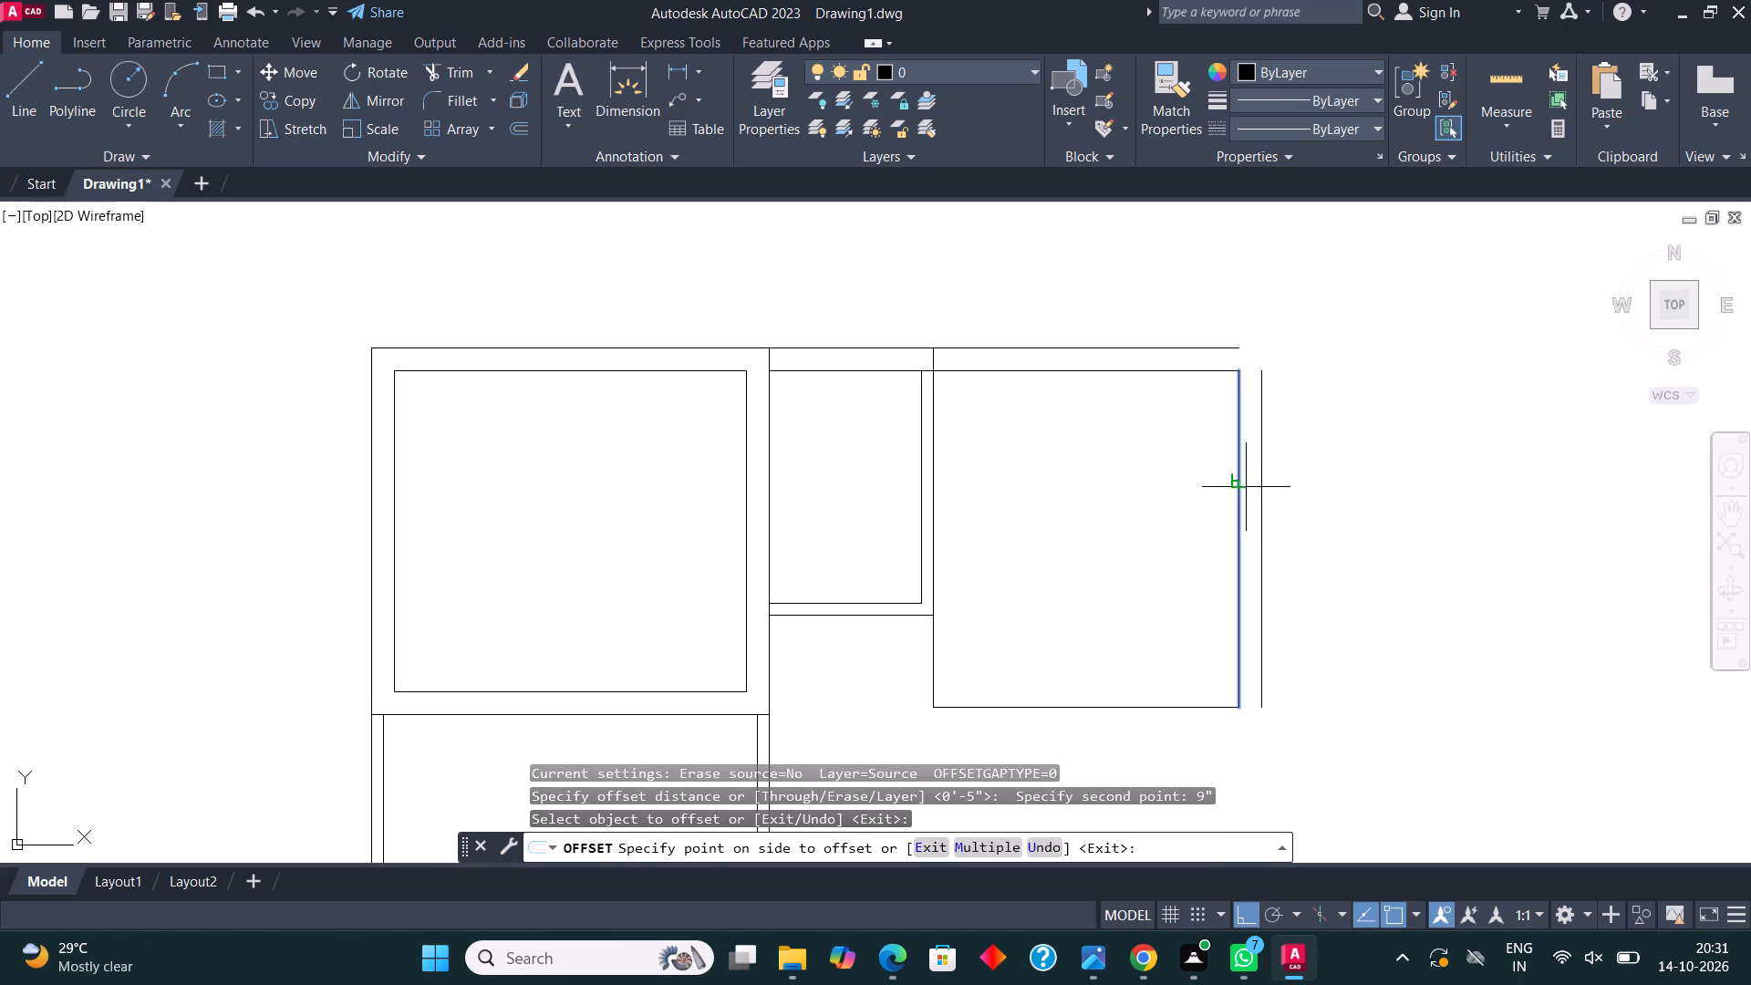
left_click(1280, 513)
middle_click_drag(1280, 513, 1252, 441)
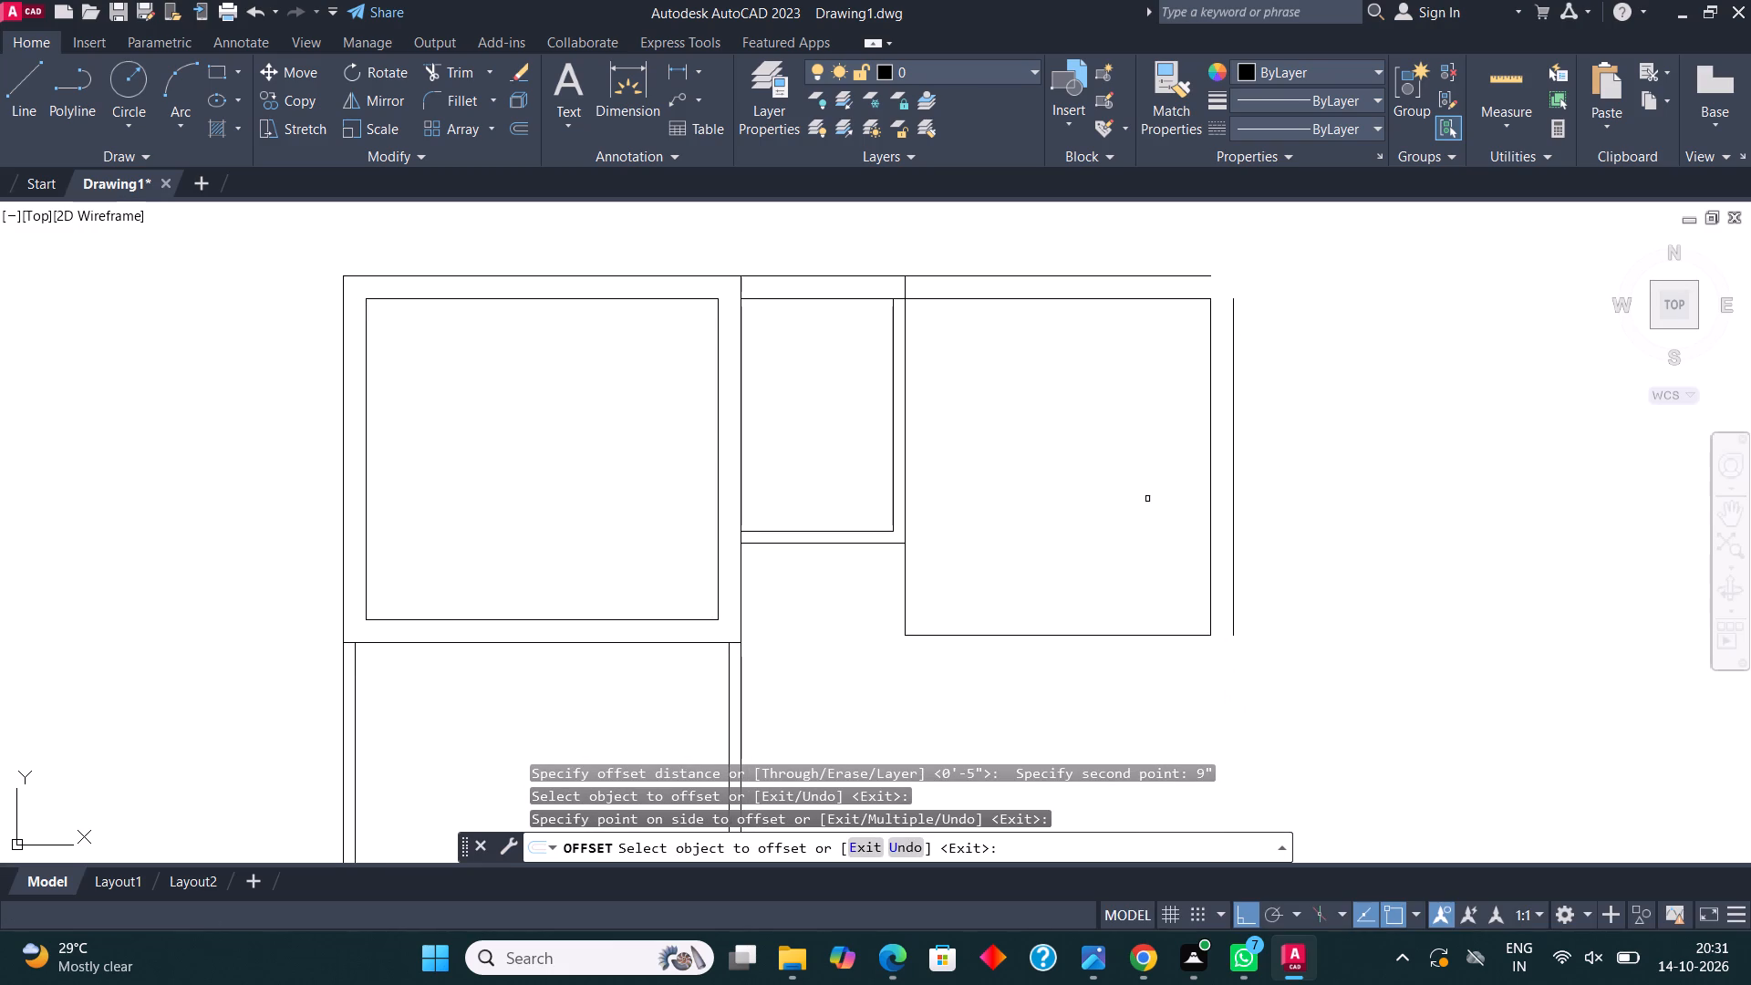
key("Escape")
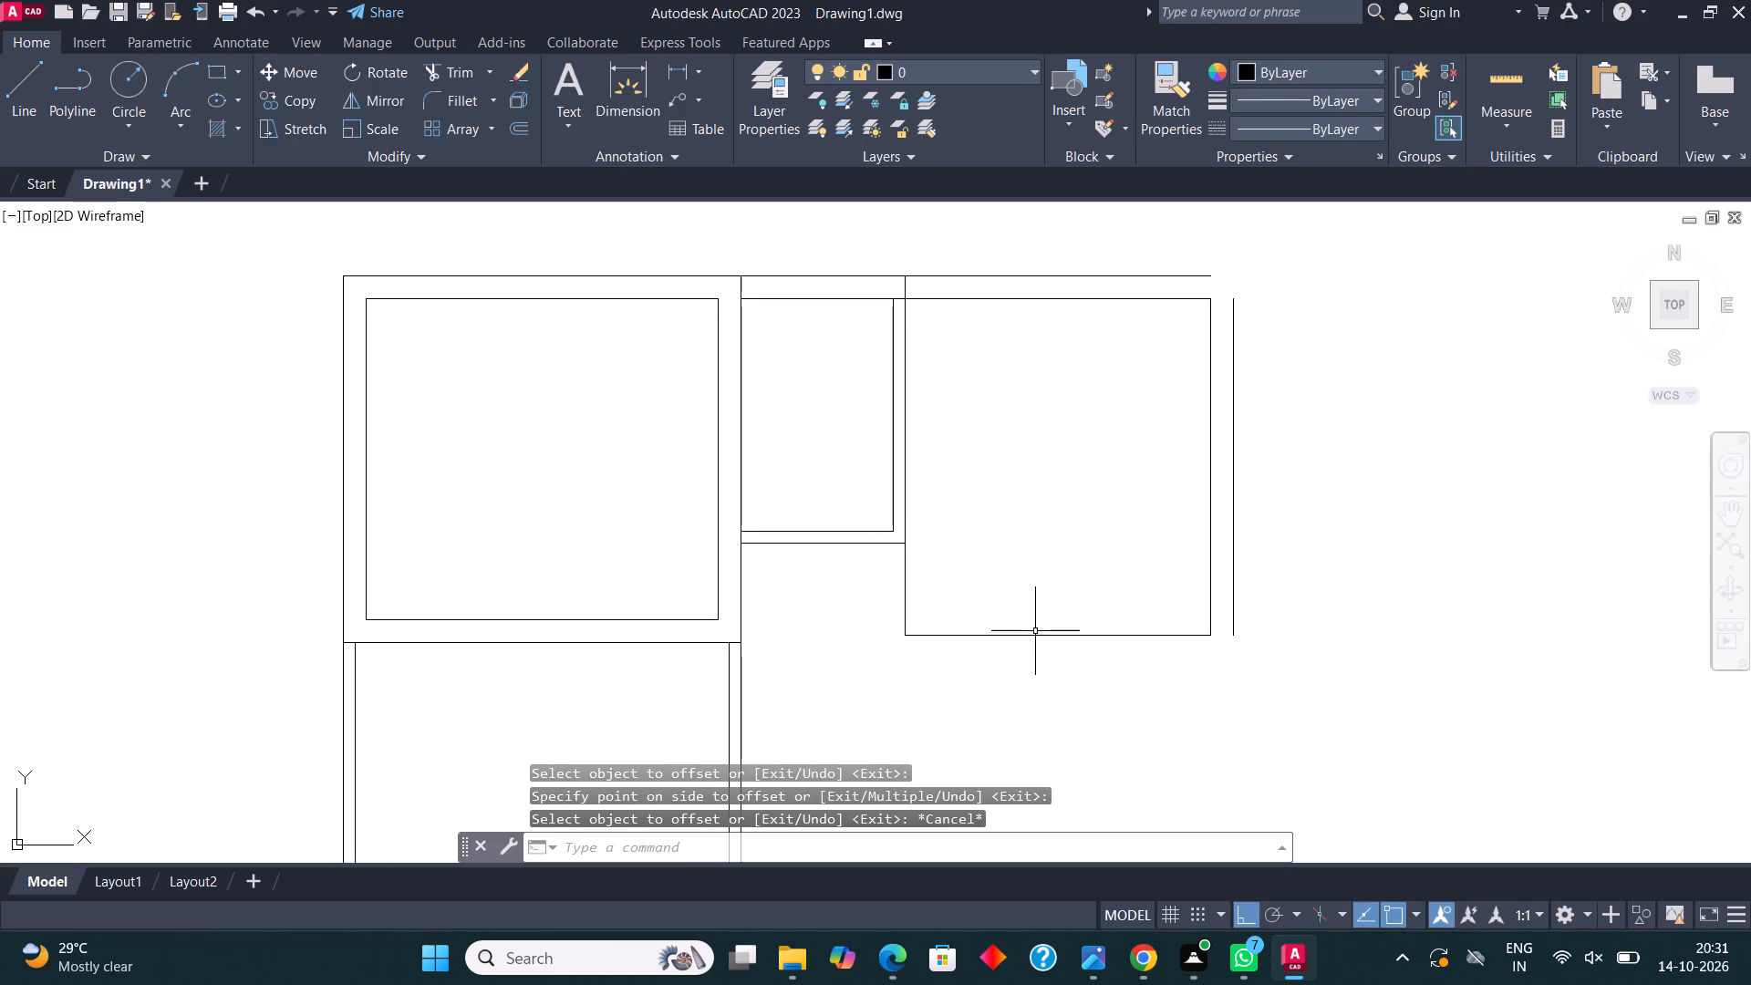
Offset the right room's bottom line and short lower-left line 4.5" outward.
left_click(1035, 637)
left_click(507, 124)
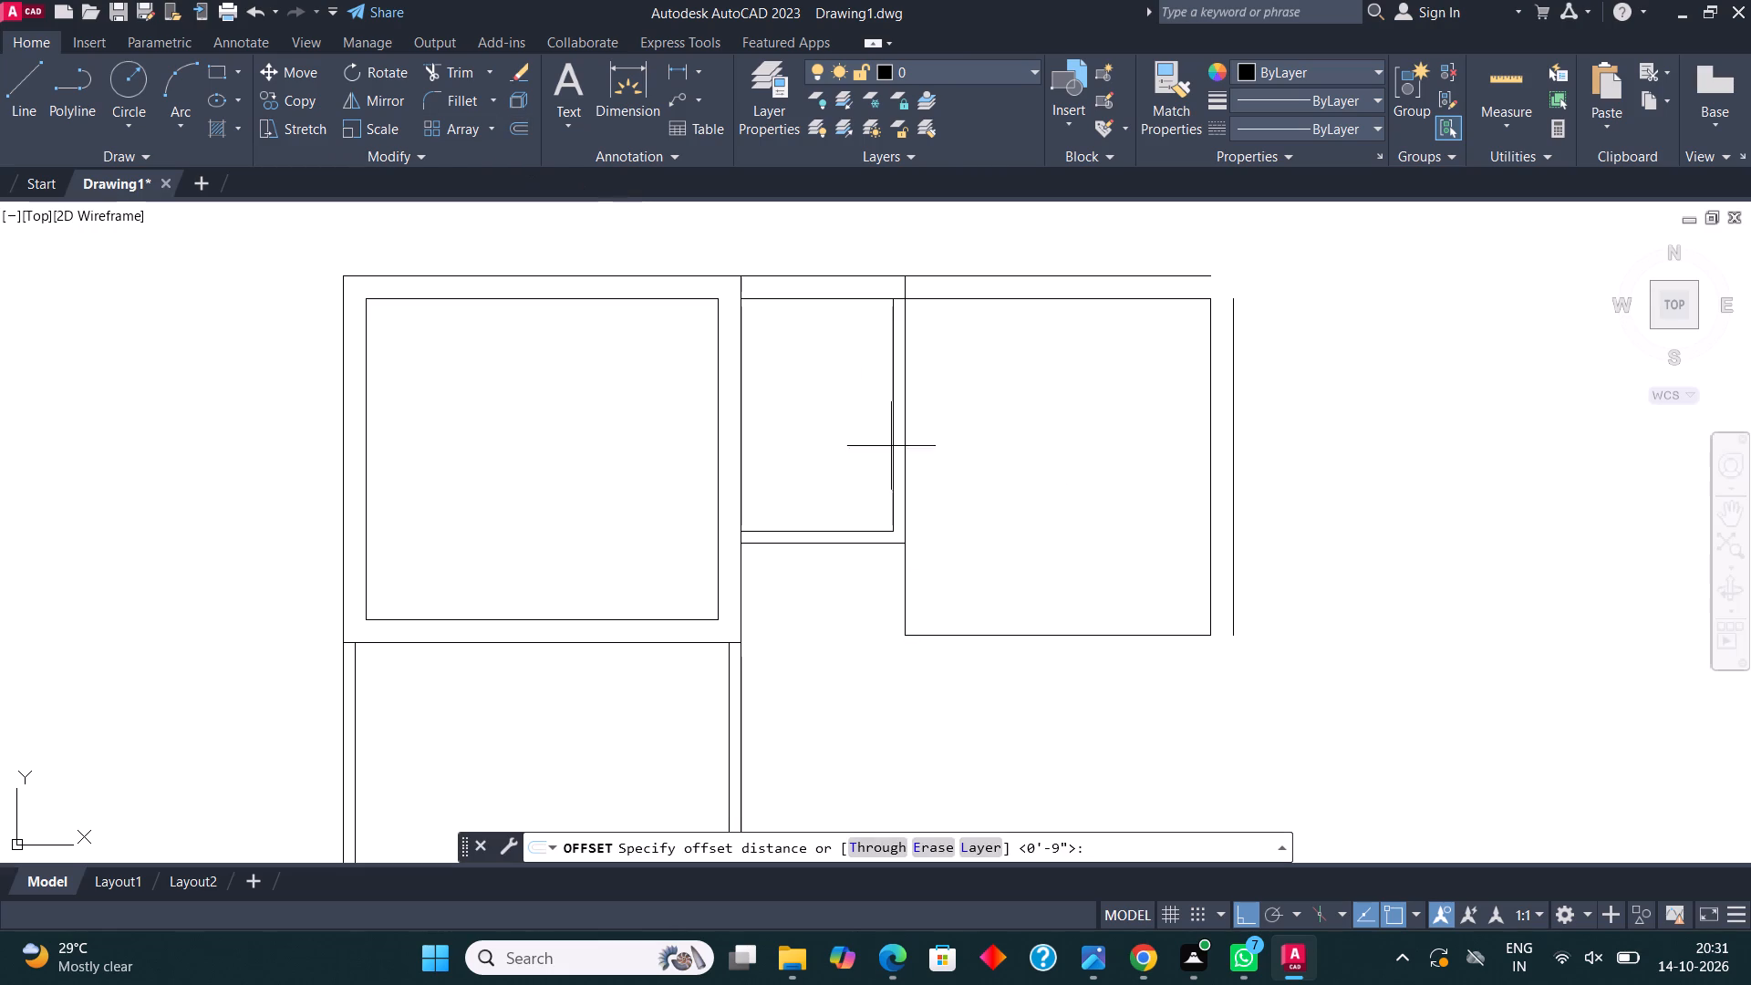
left_click(1041, 633)
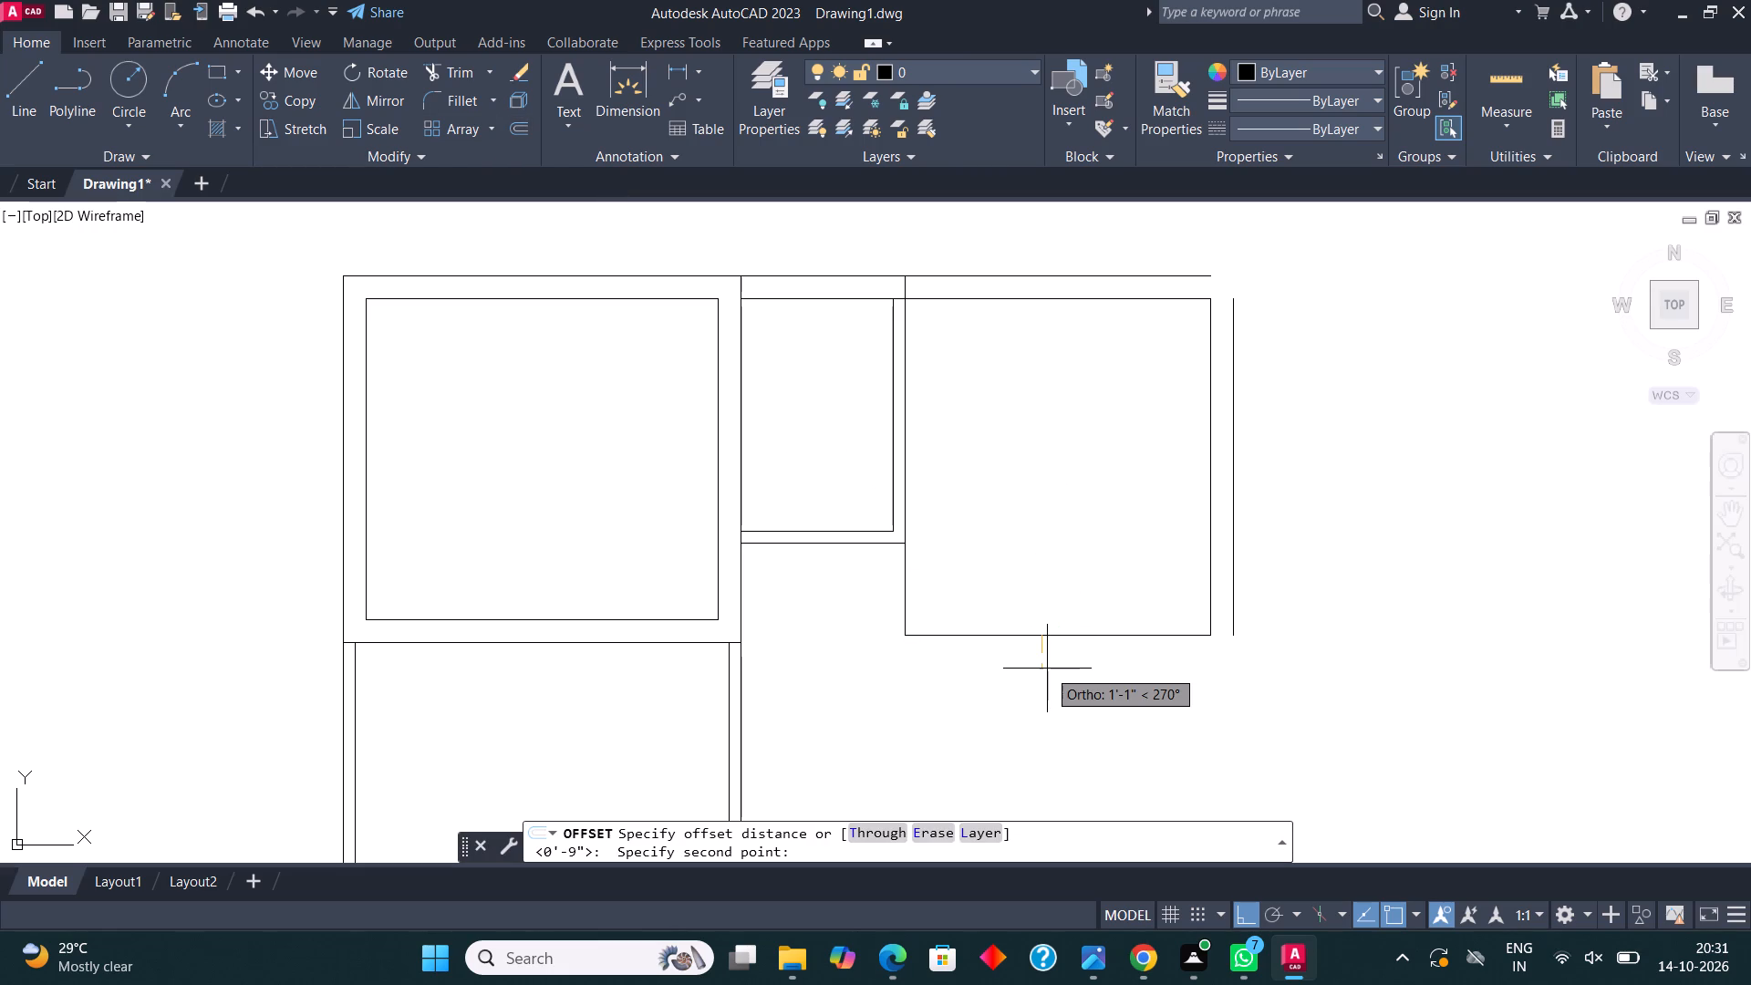
type("4.5\"")
key("Return")
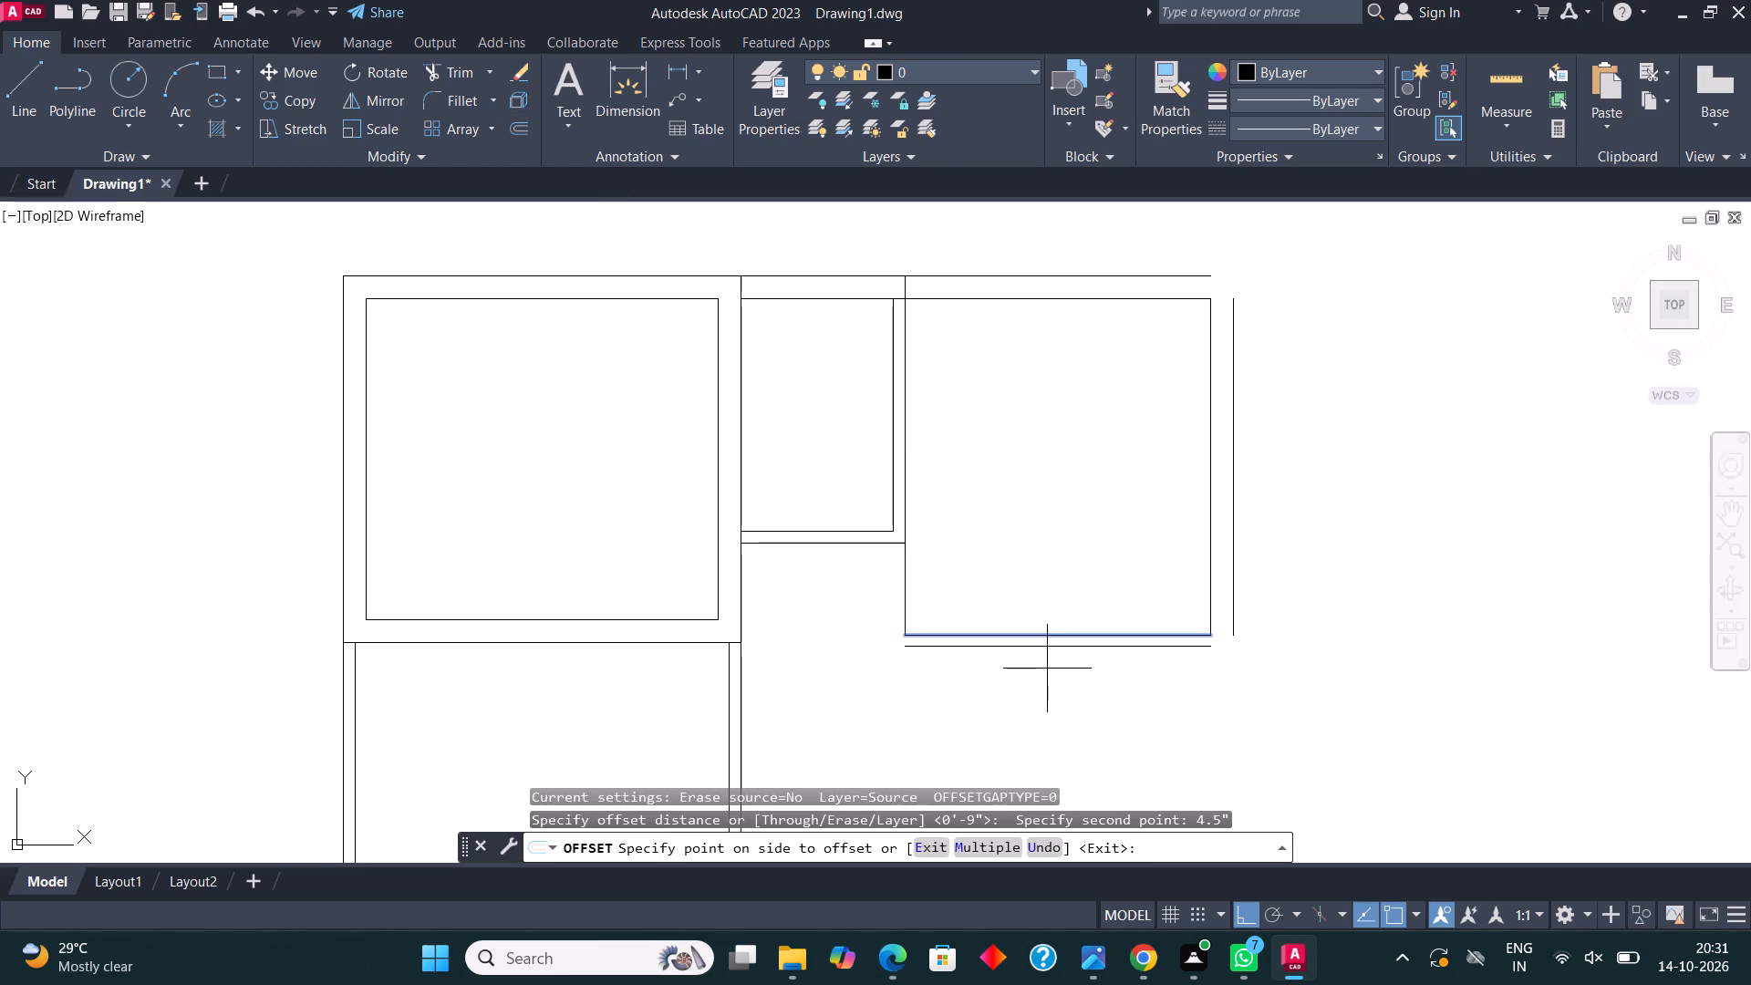
left_click(1038, 747)
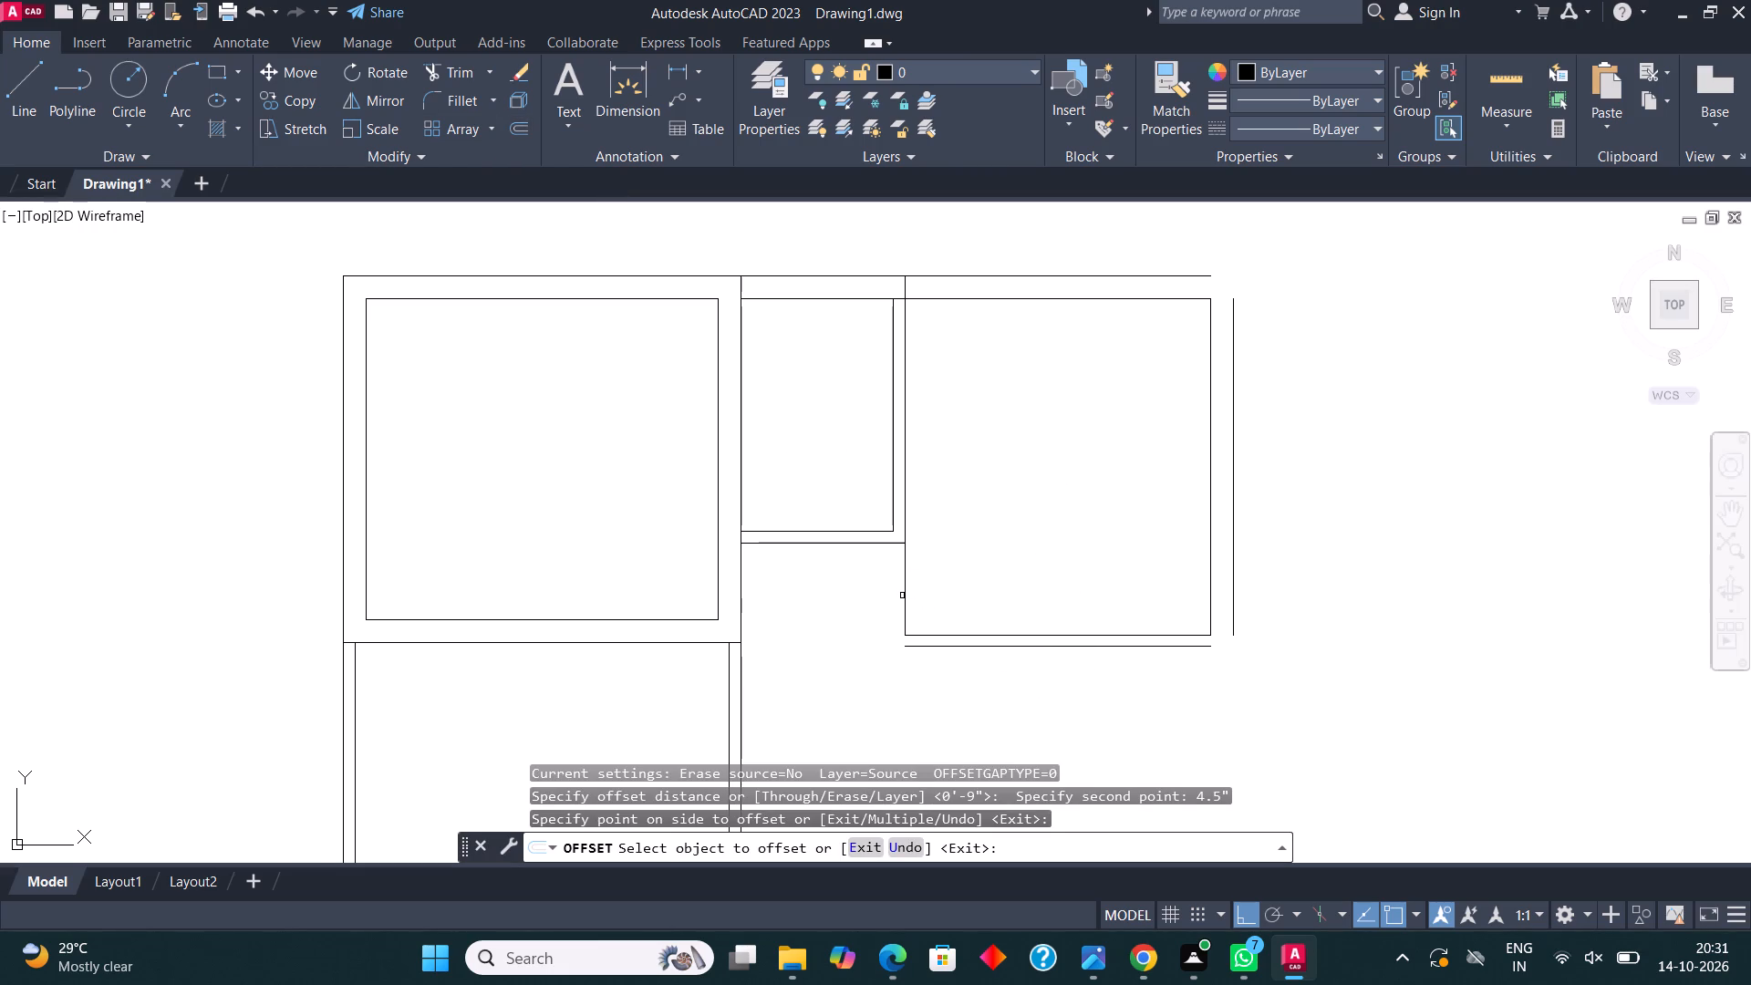
left_click(907, 599)
left_click(880, 583)
Fillet the right room's outer wall lines into closed corners at the lower left, lower right and upper right.
left_click(462, 100)
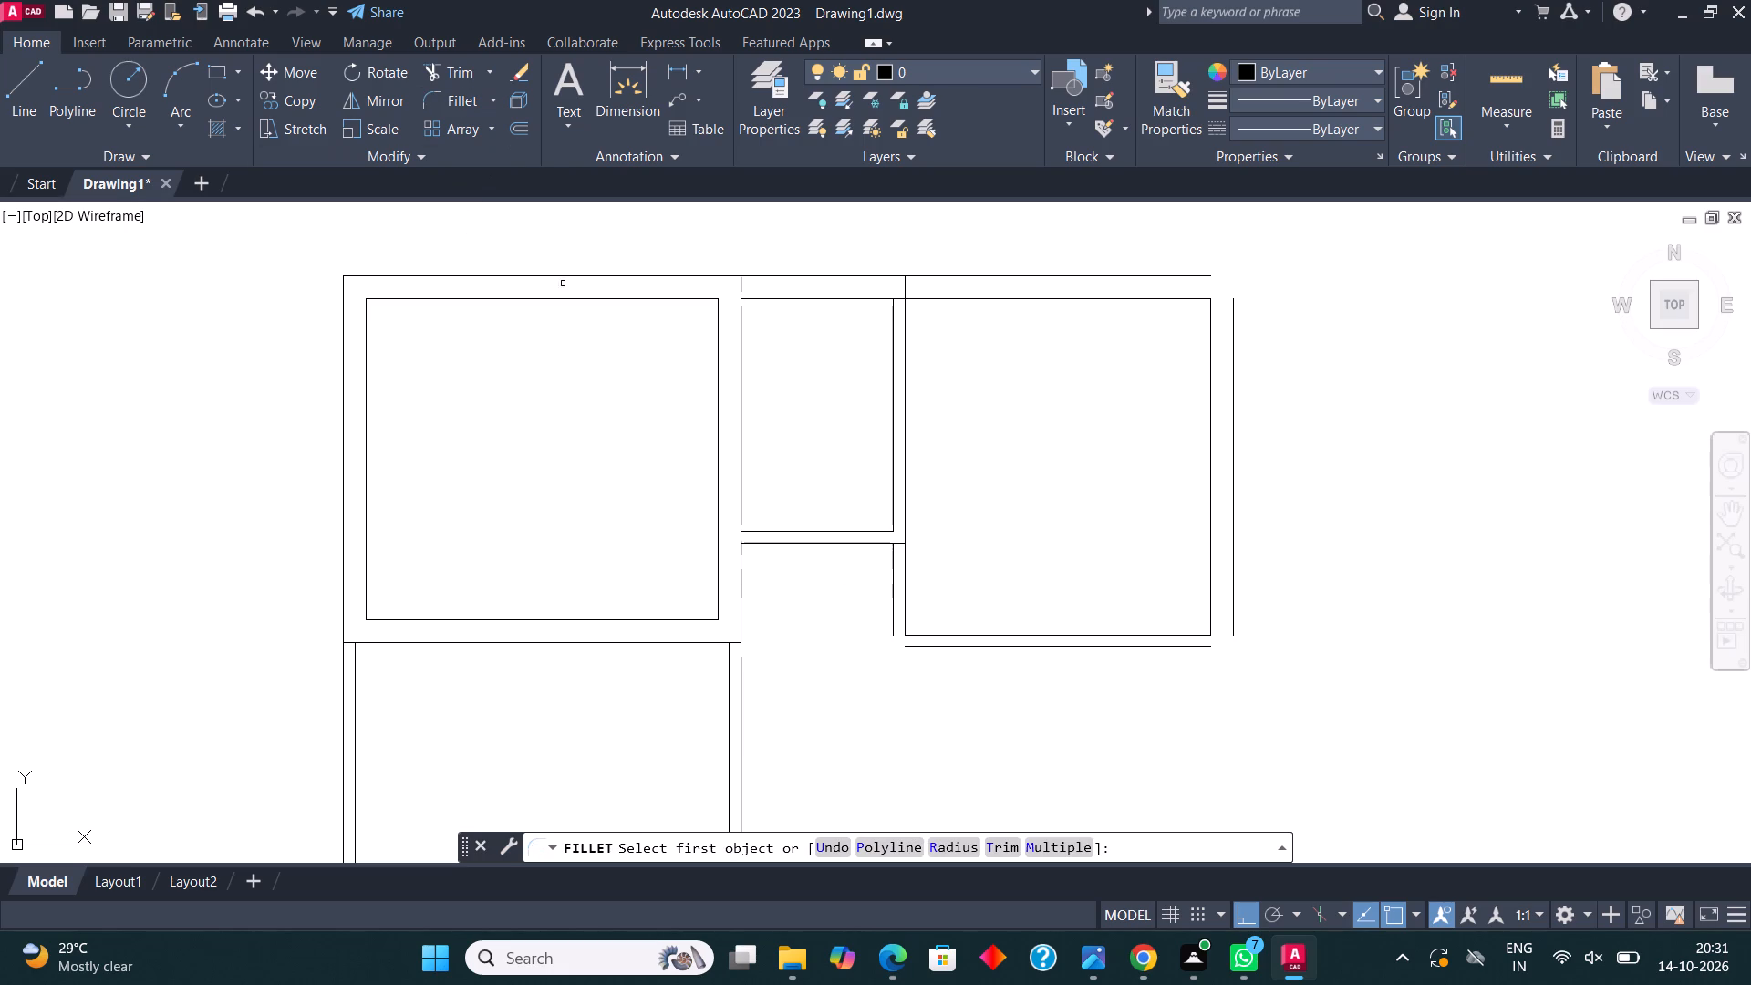
left_click(895, 611)
left_click(927, 648)
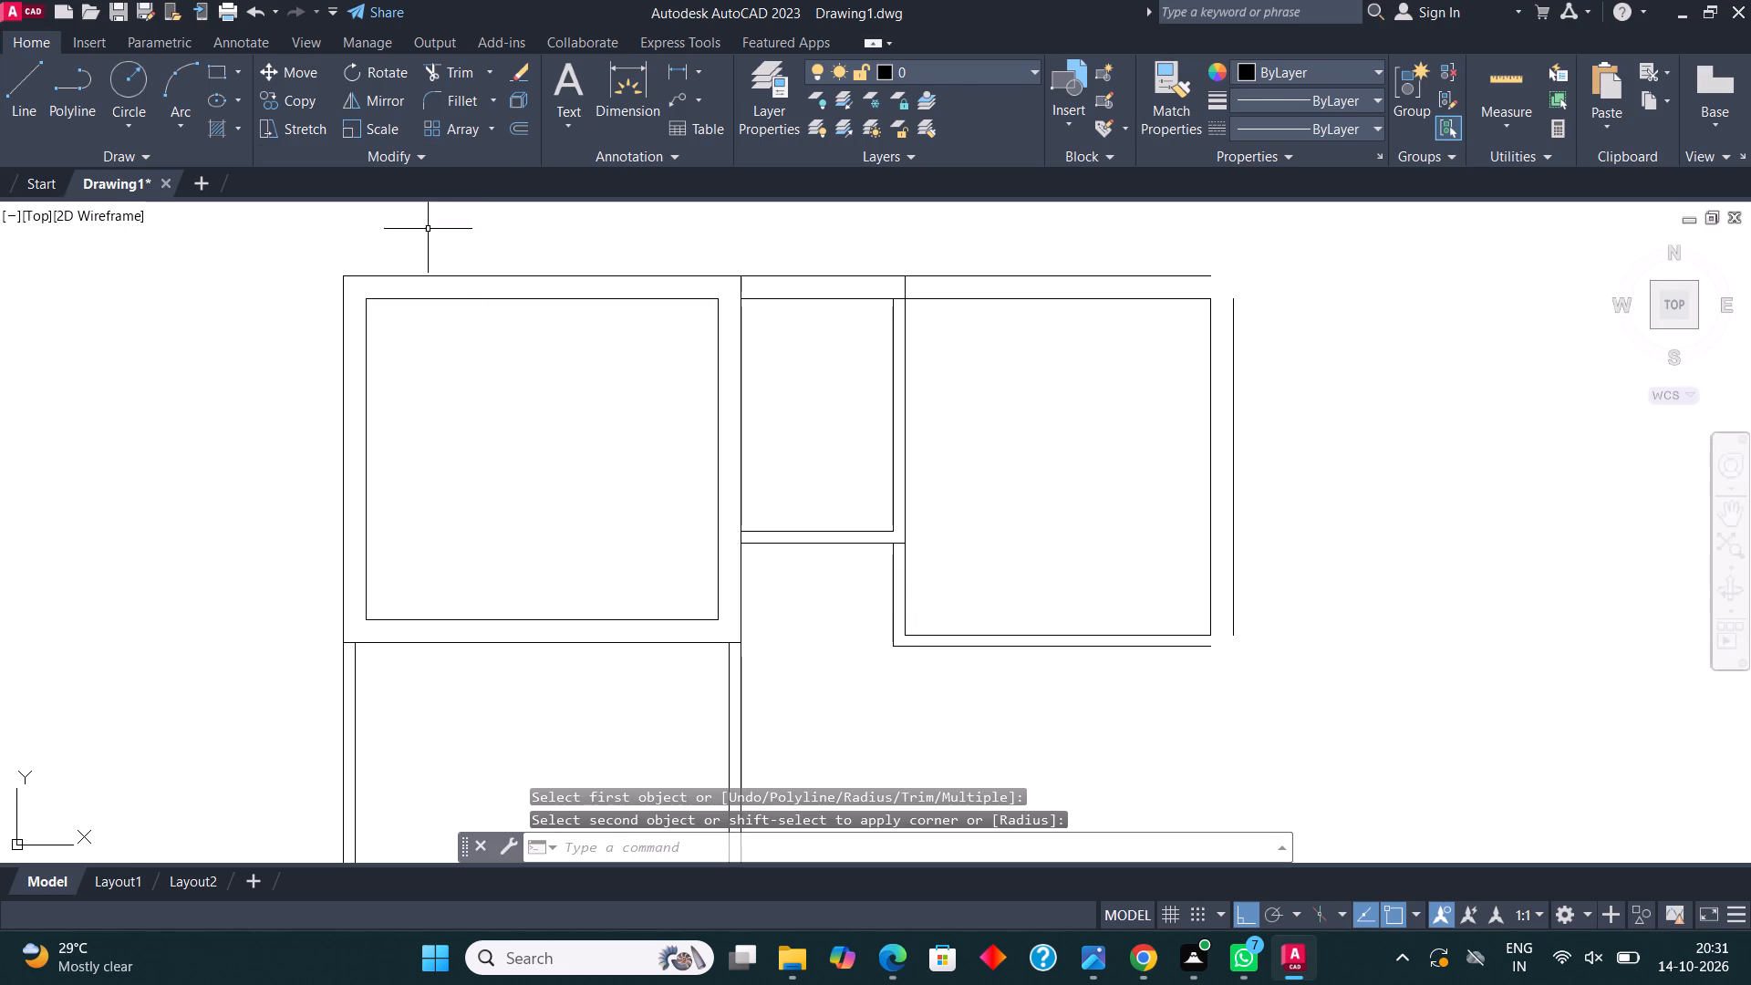
left_click(451, 111)
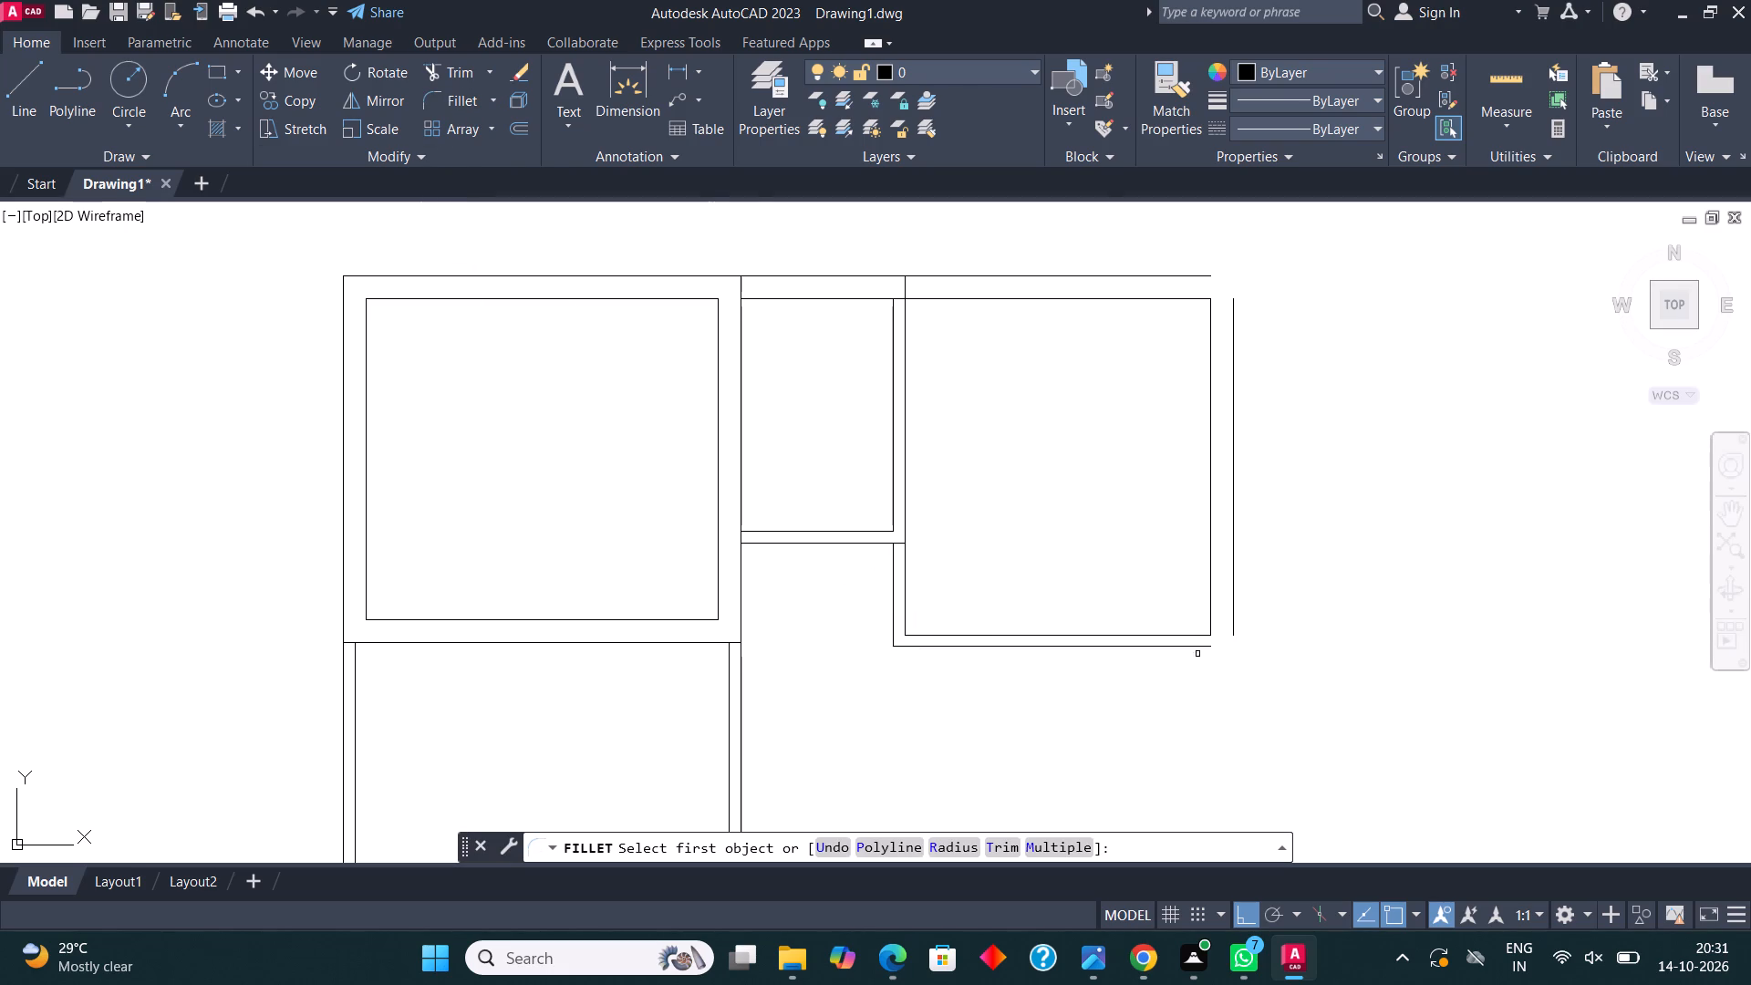
left_click(1194, 645)
left_click(1233, 569)
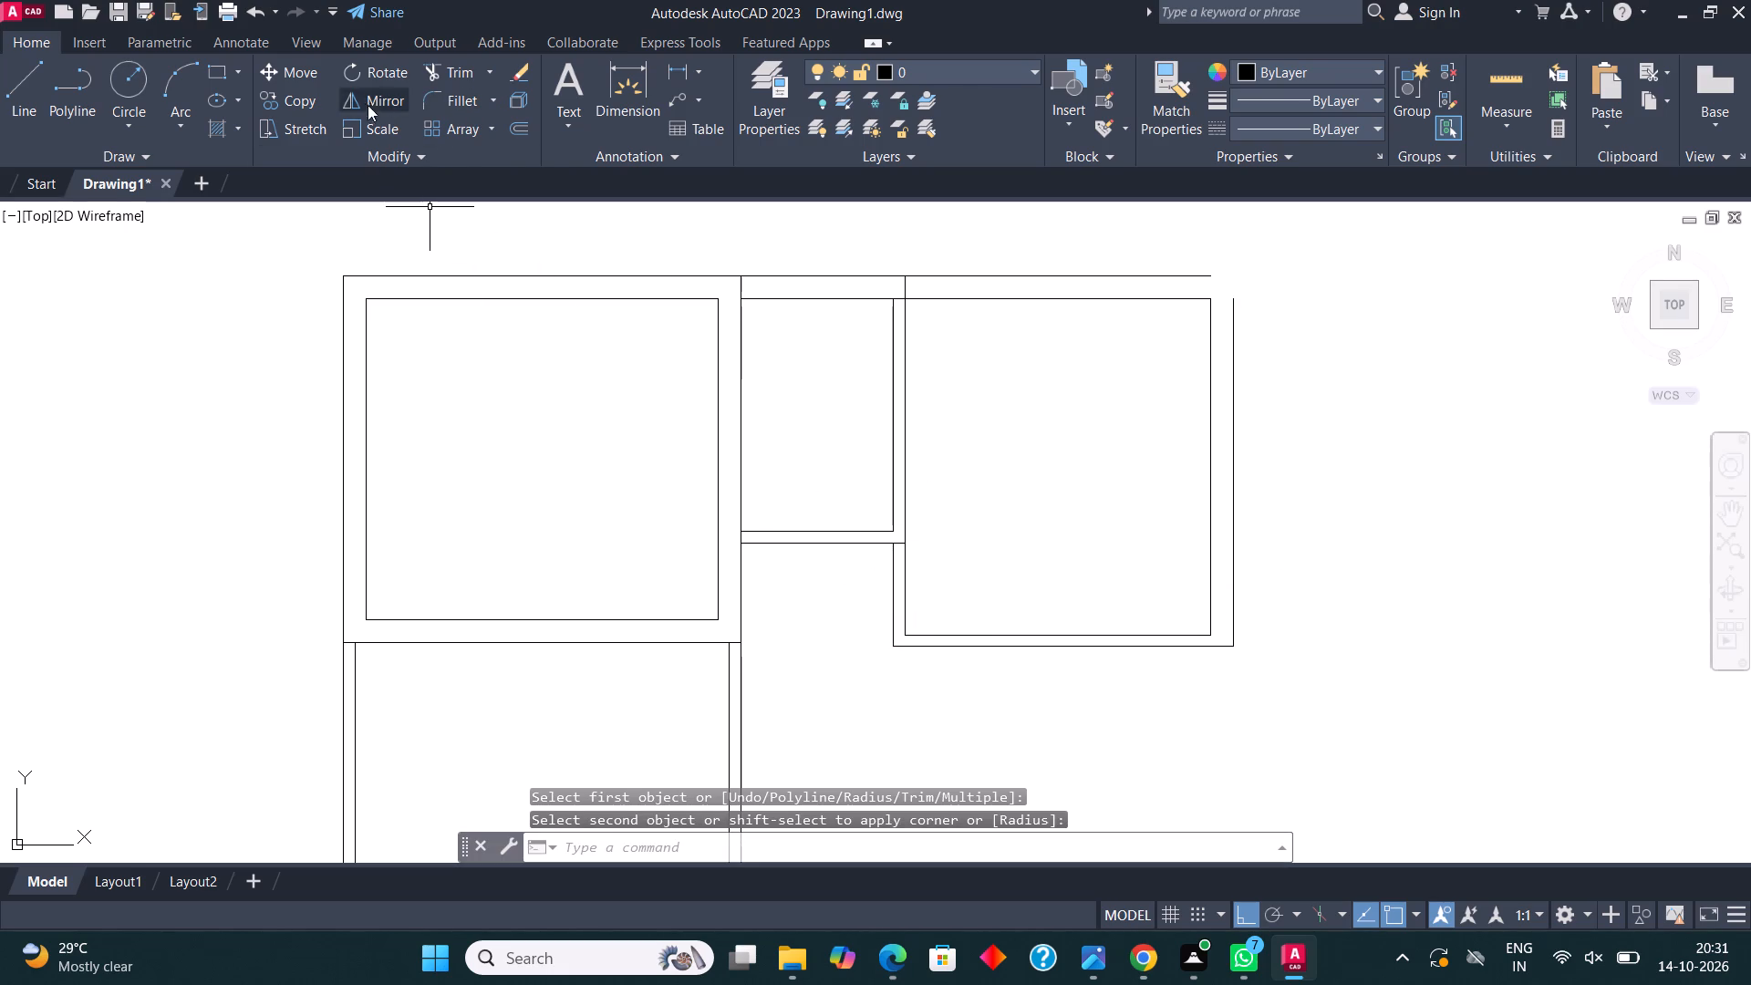
left_click(432, 98)
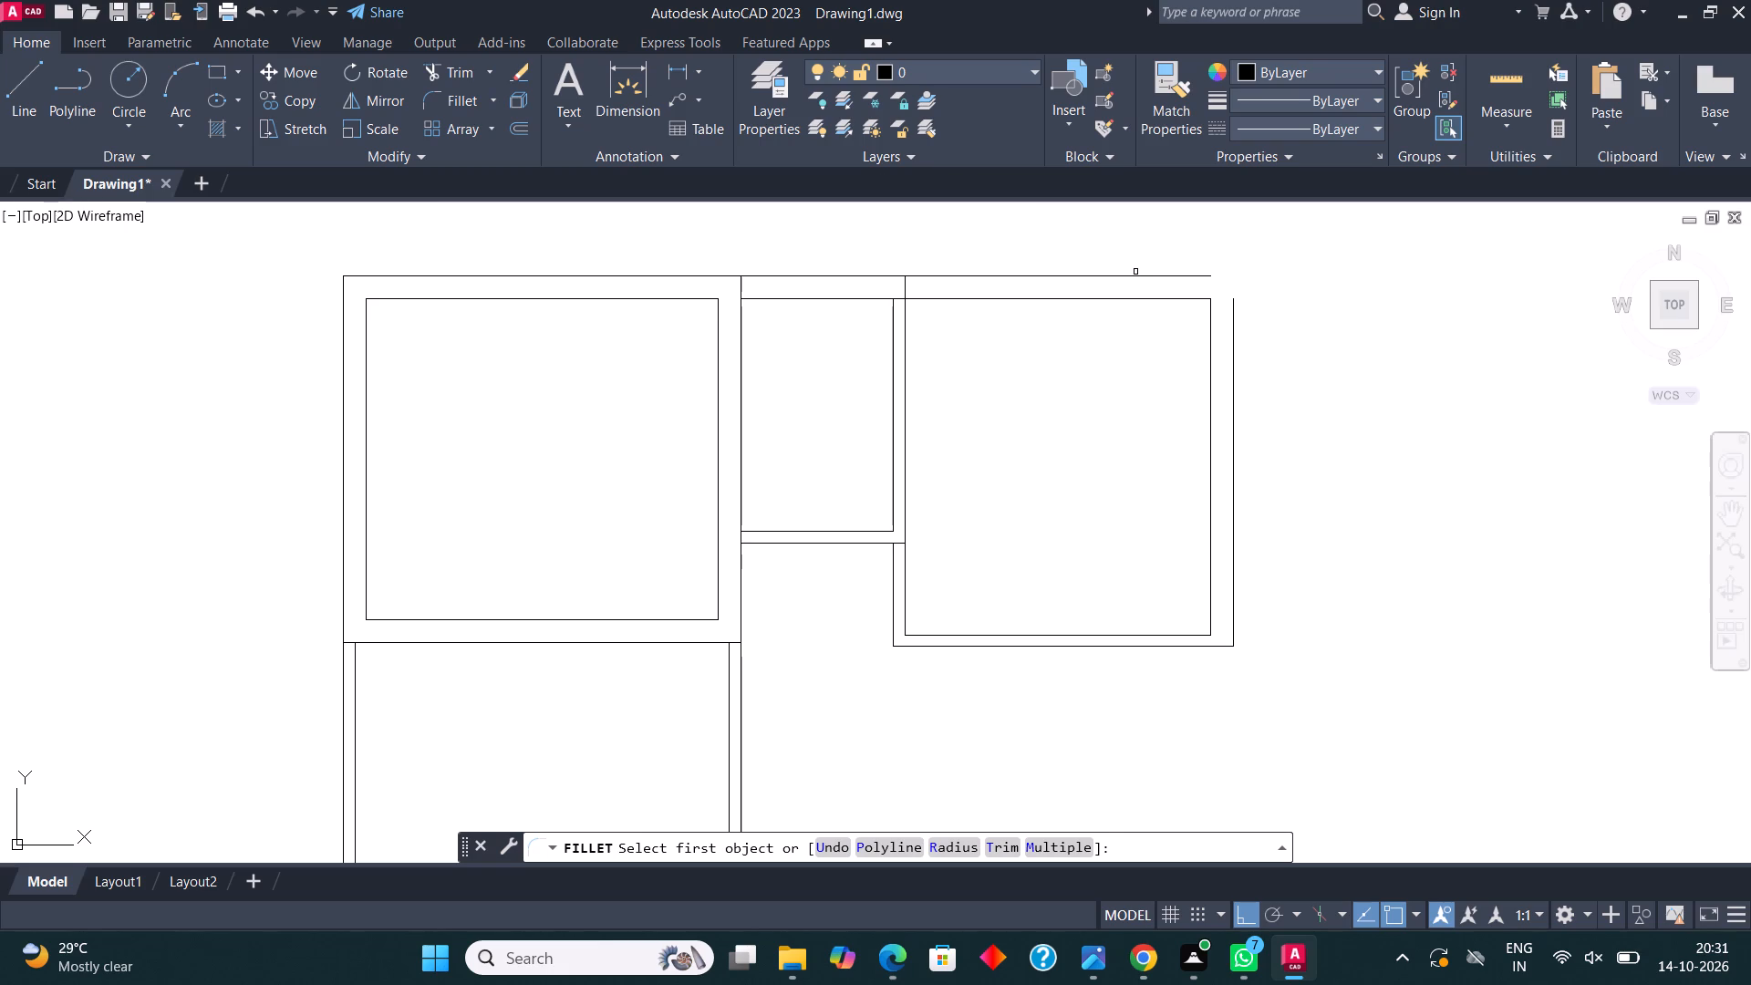
left_click(1137, 273)
left_click(1234, 327)
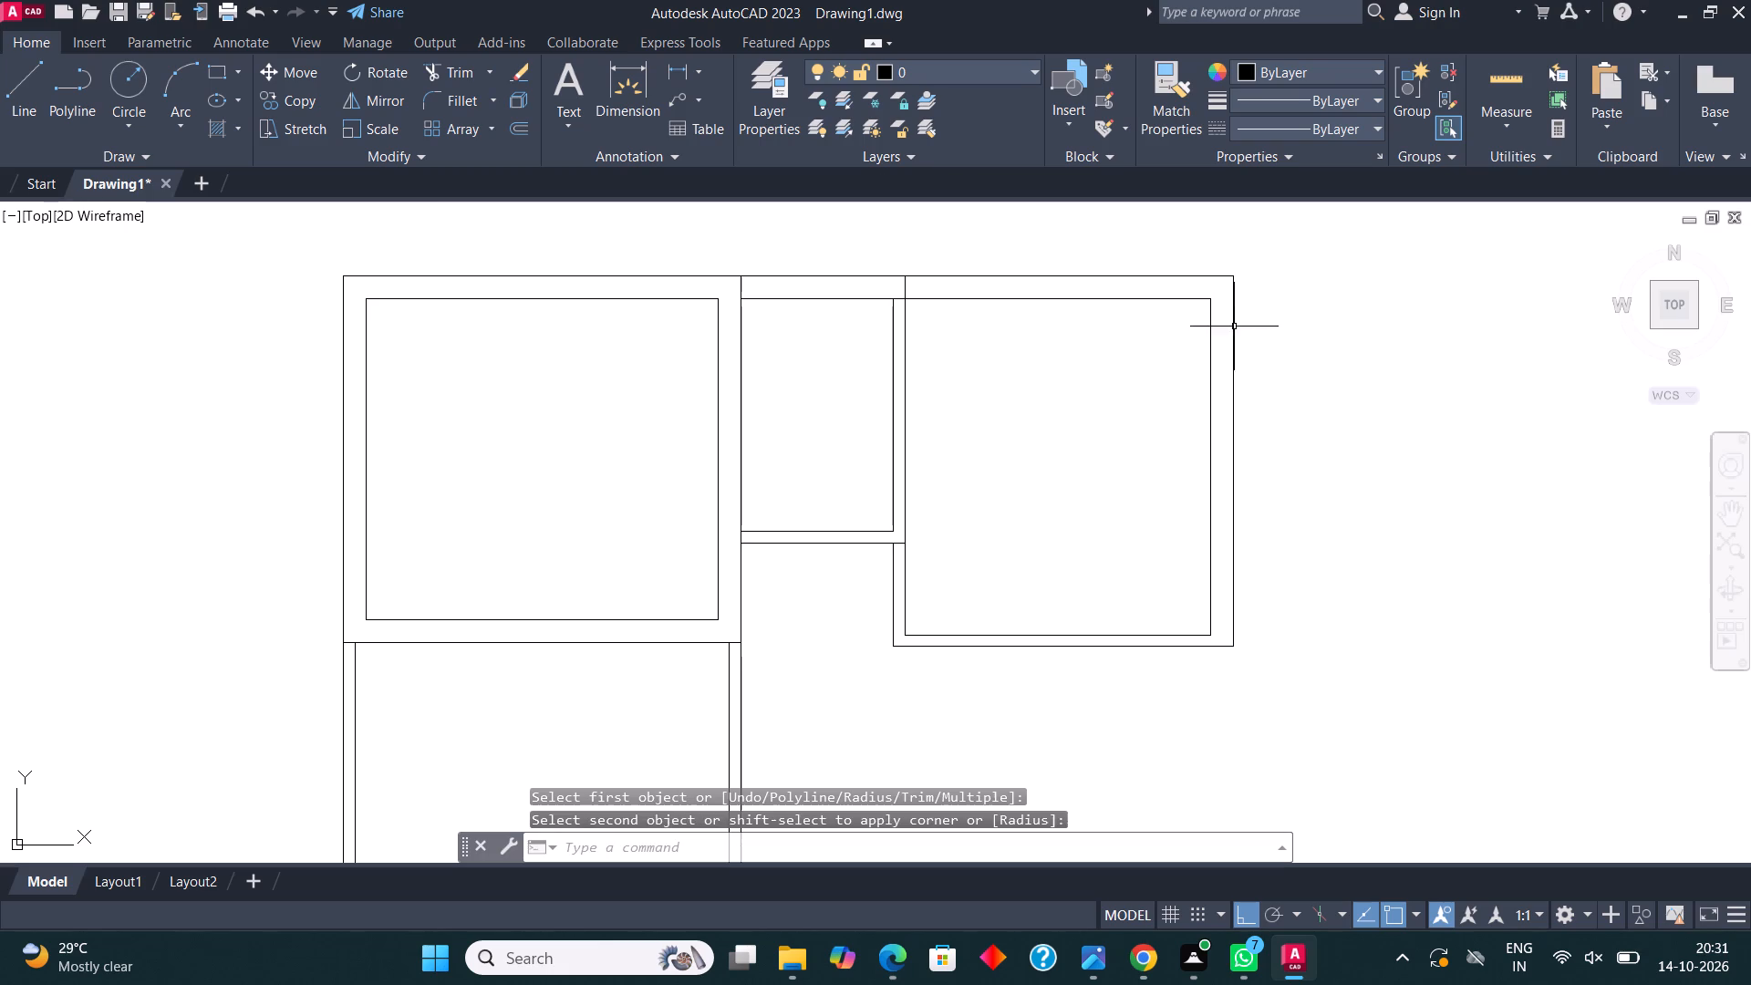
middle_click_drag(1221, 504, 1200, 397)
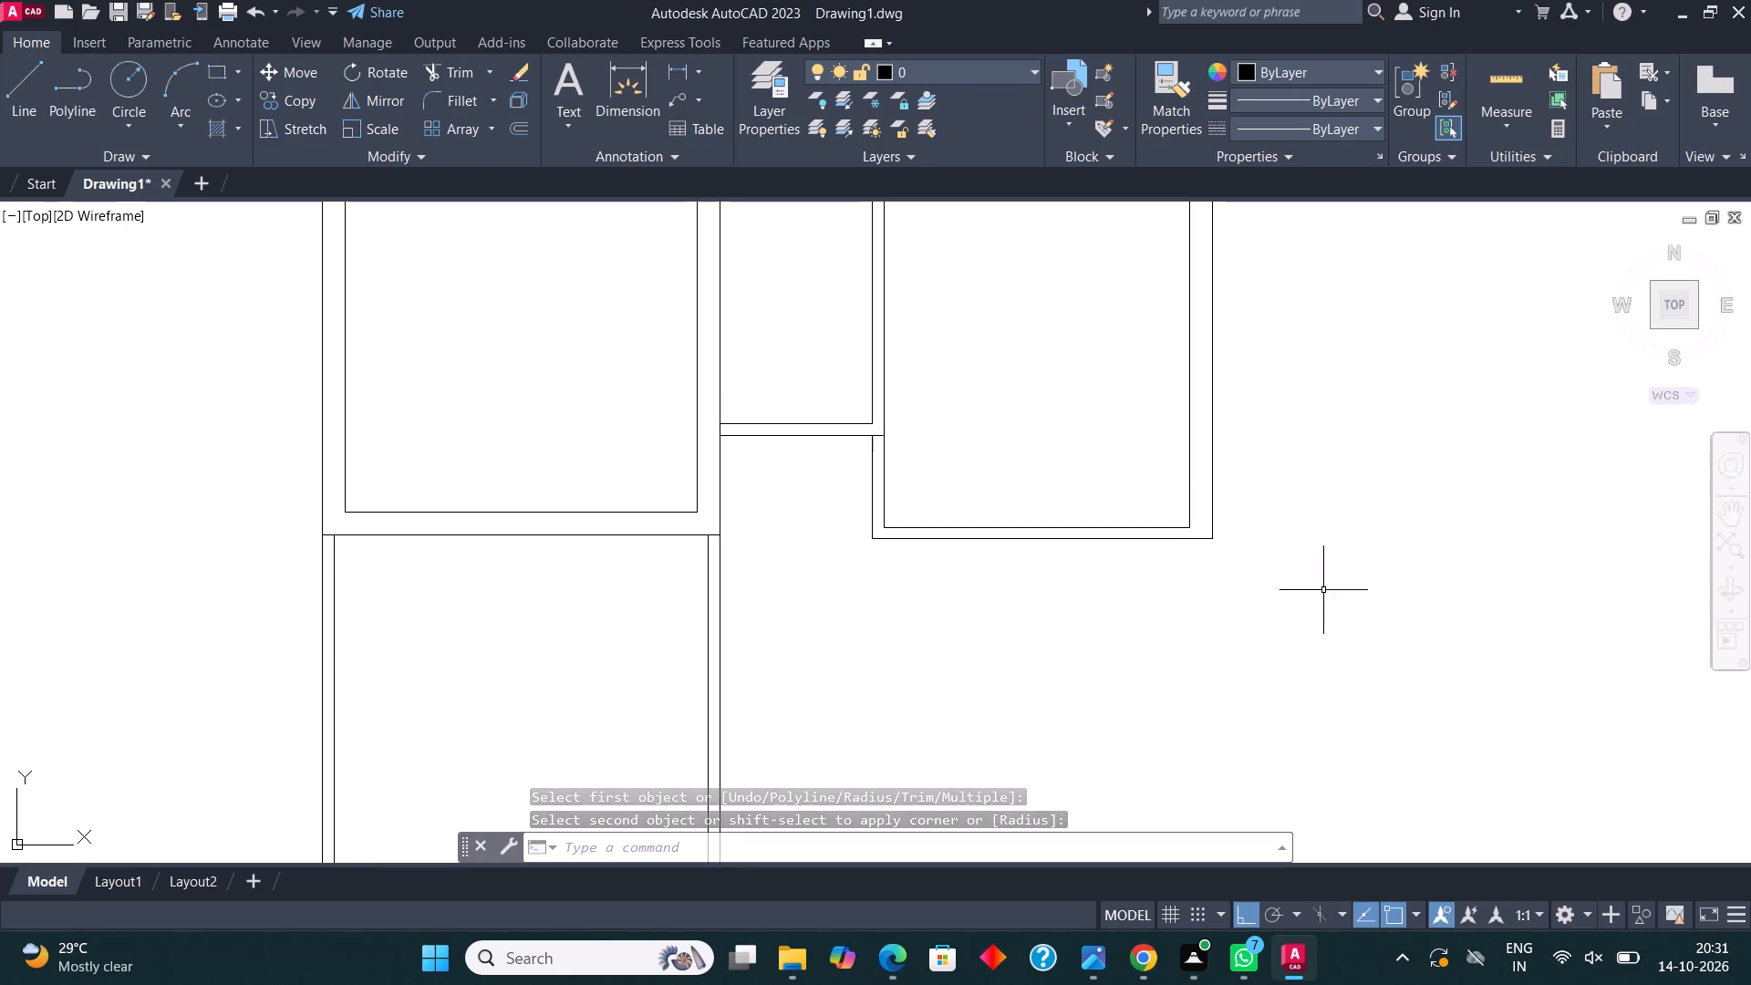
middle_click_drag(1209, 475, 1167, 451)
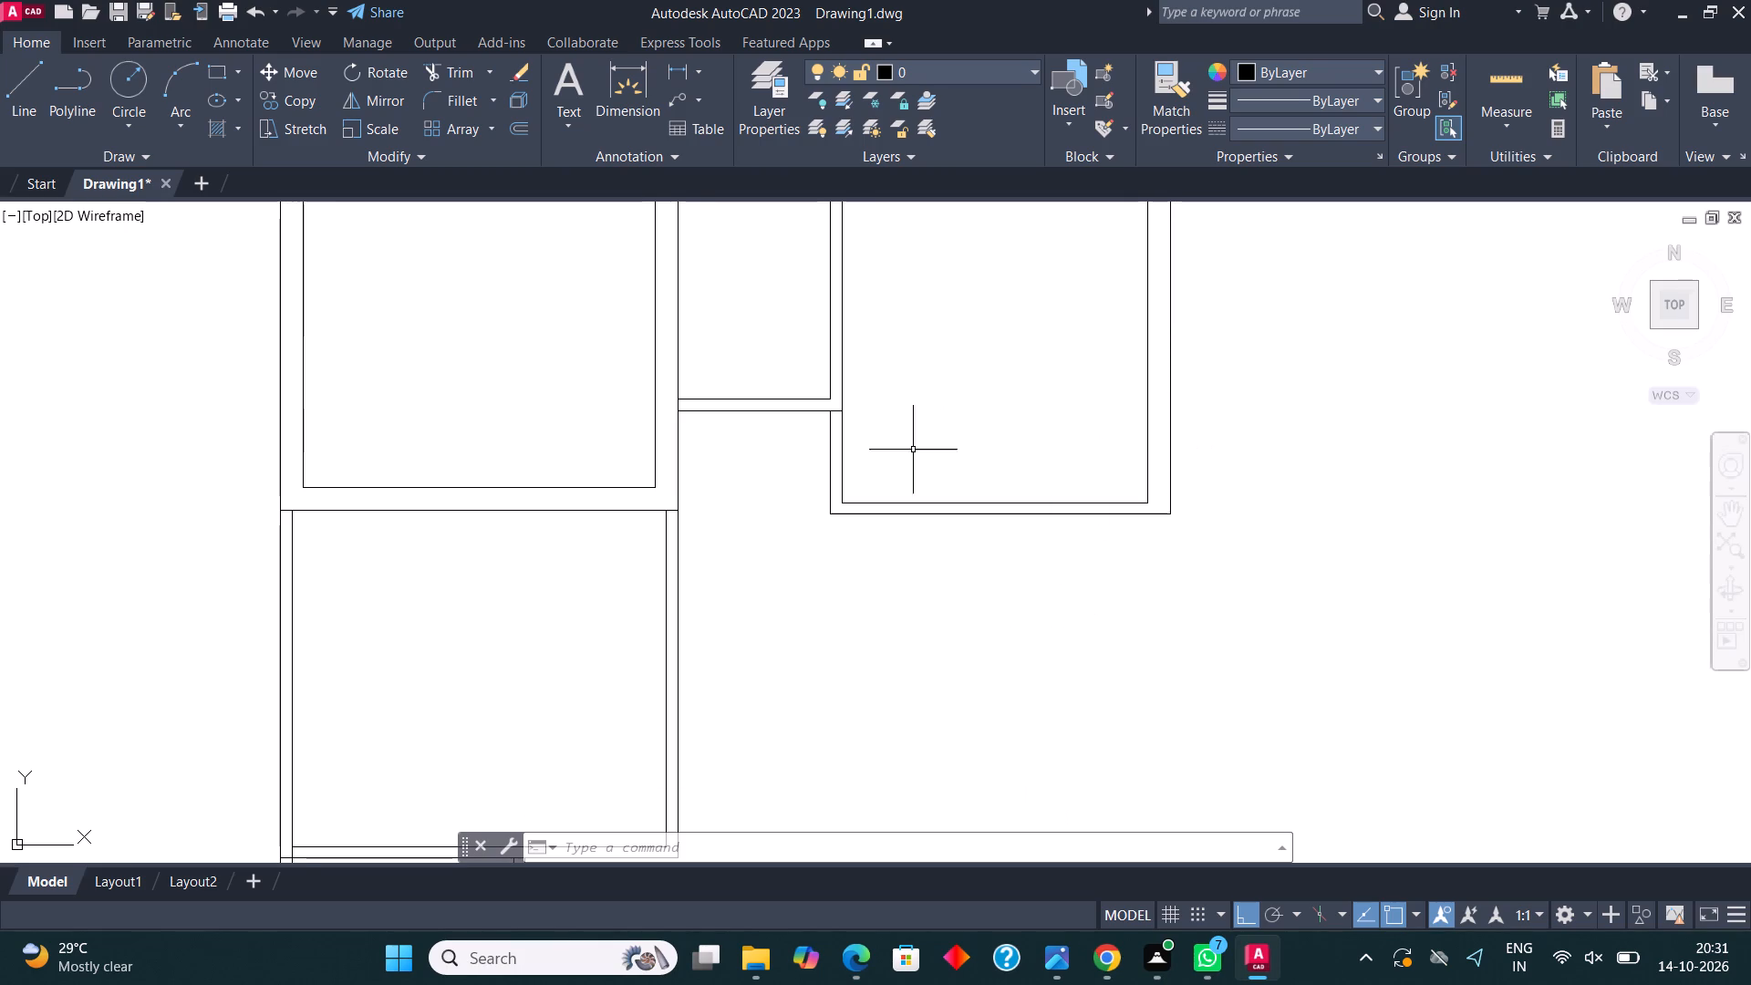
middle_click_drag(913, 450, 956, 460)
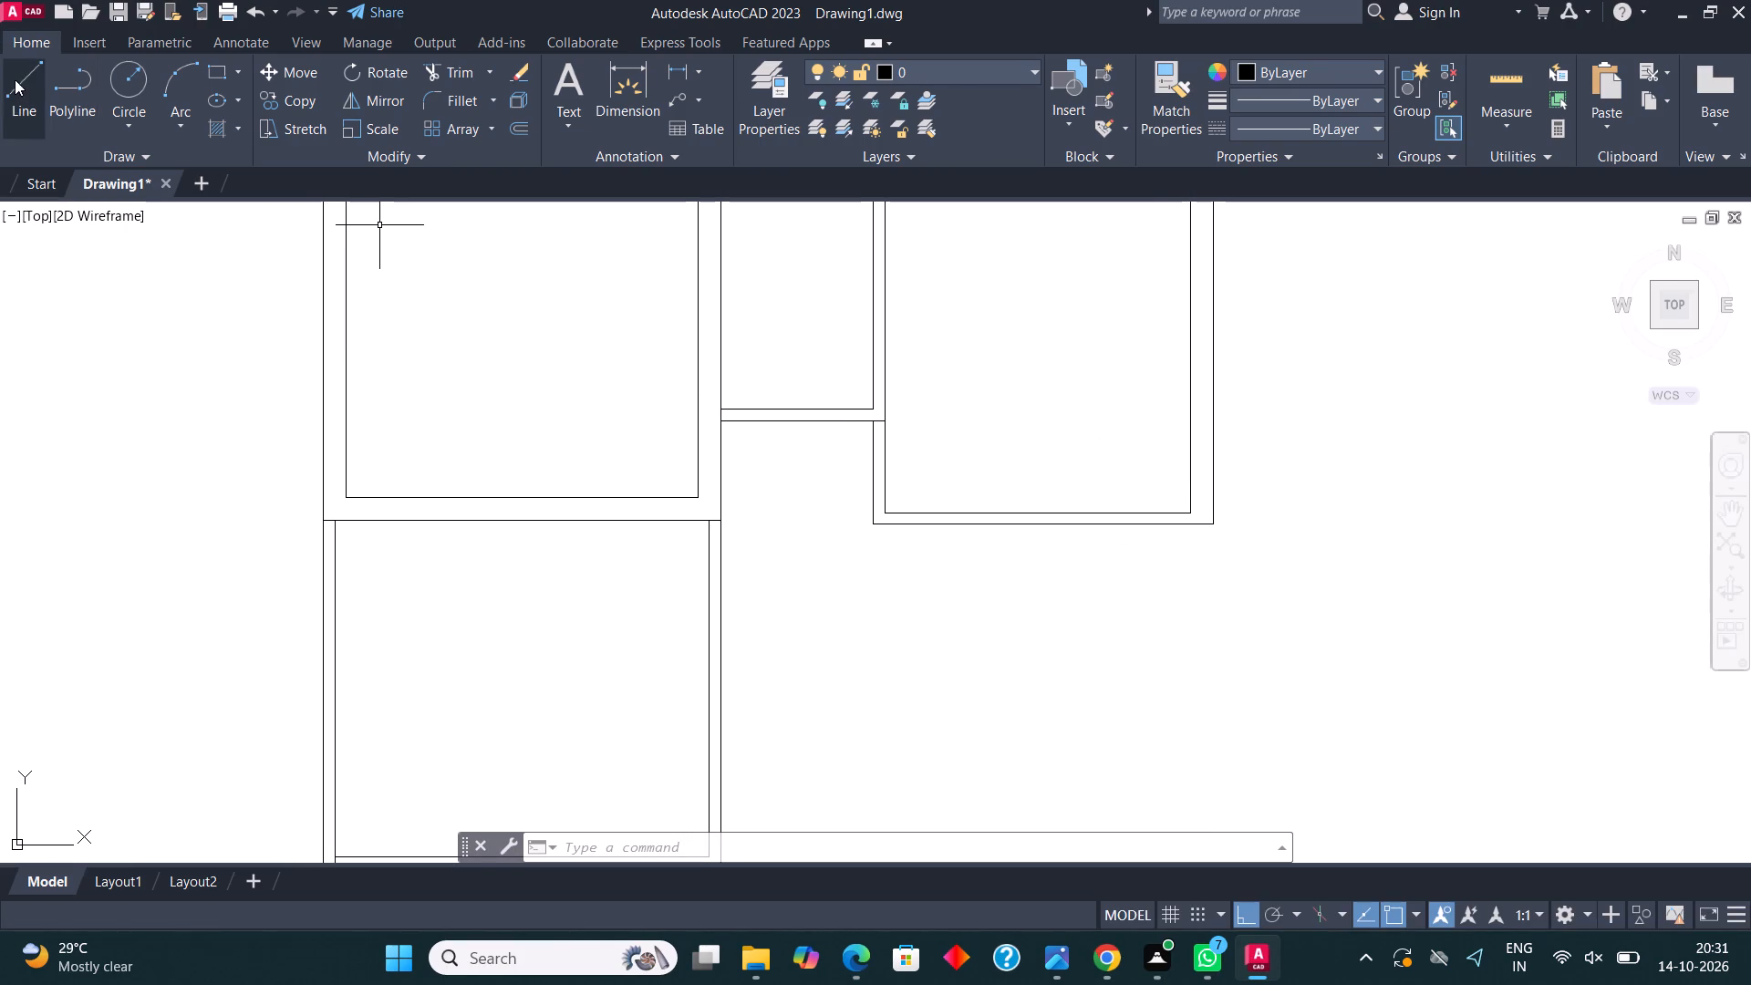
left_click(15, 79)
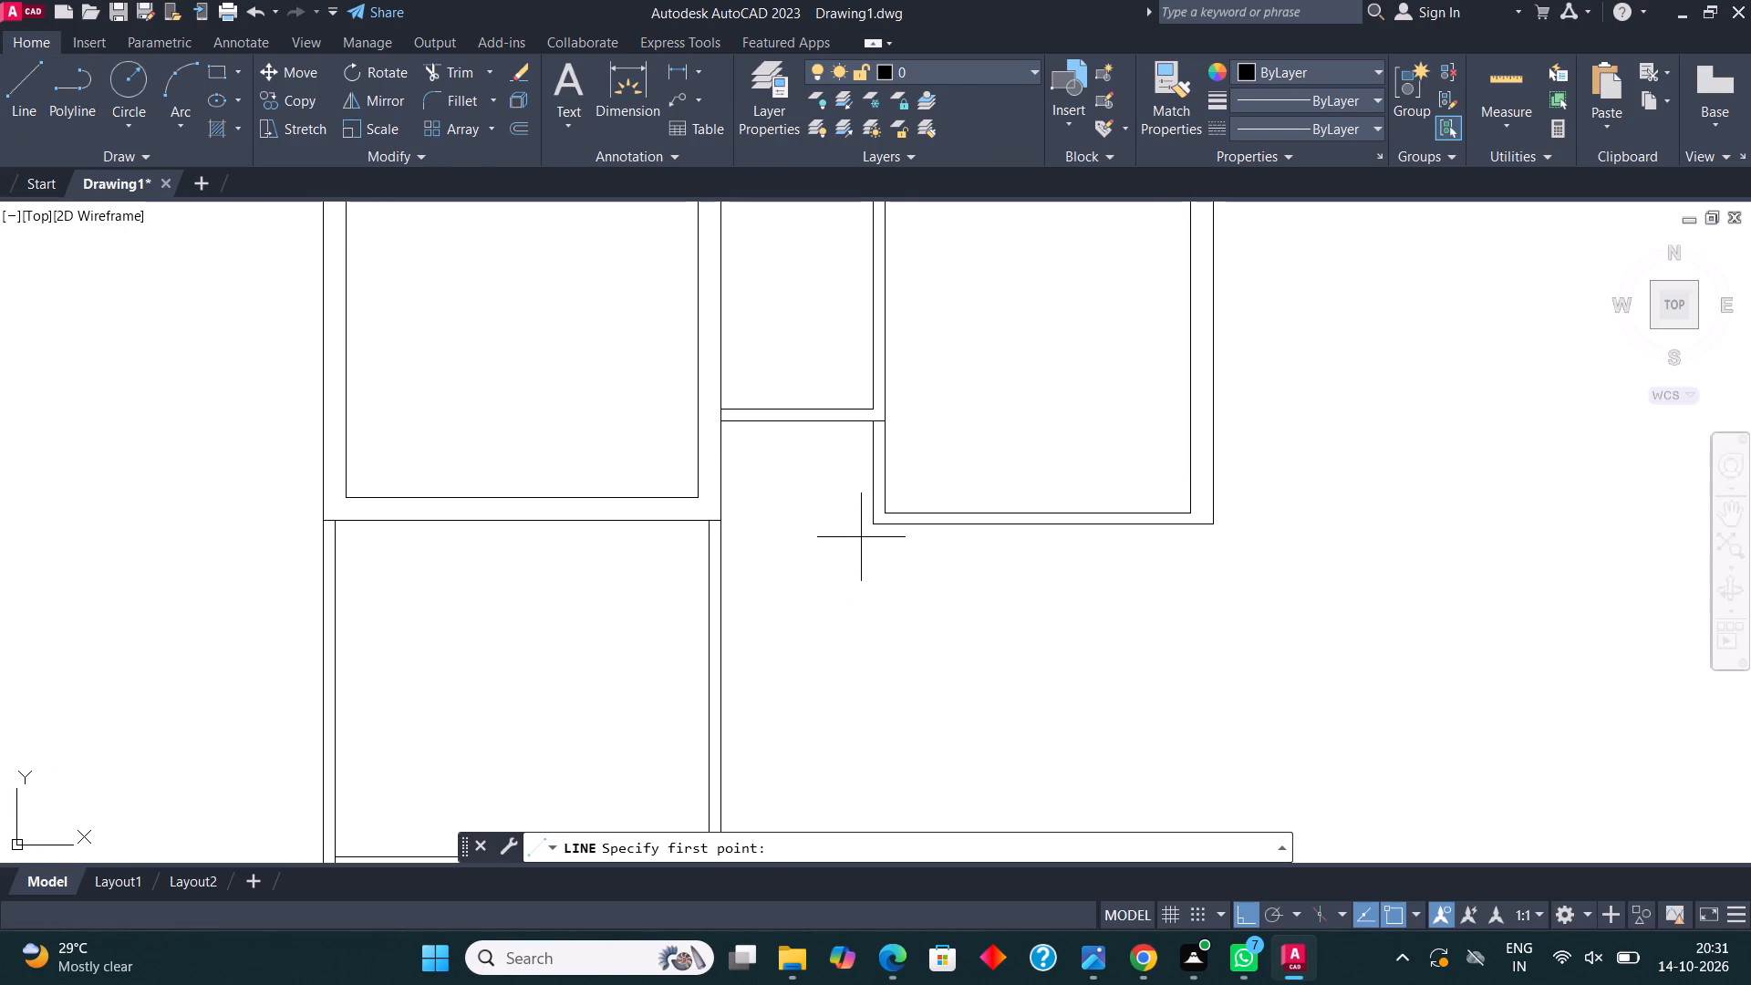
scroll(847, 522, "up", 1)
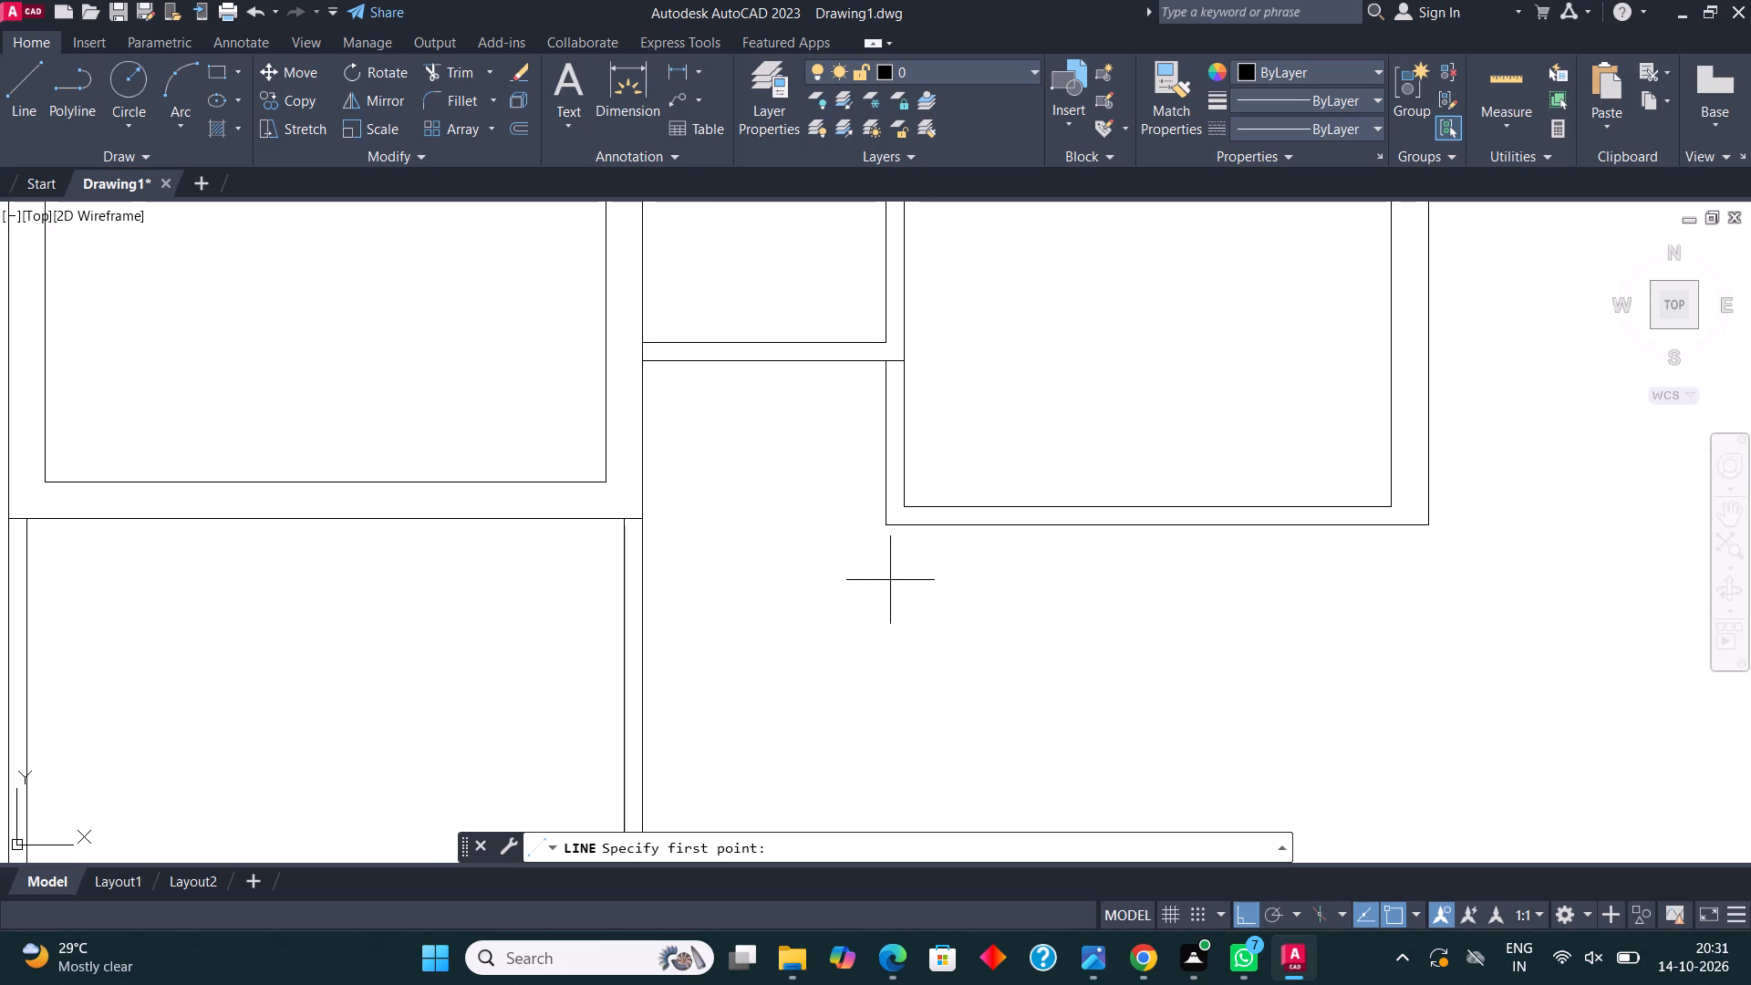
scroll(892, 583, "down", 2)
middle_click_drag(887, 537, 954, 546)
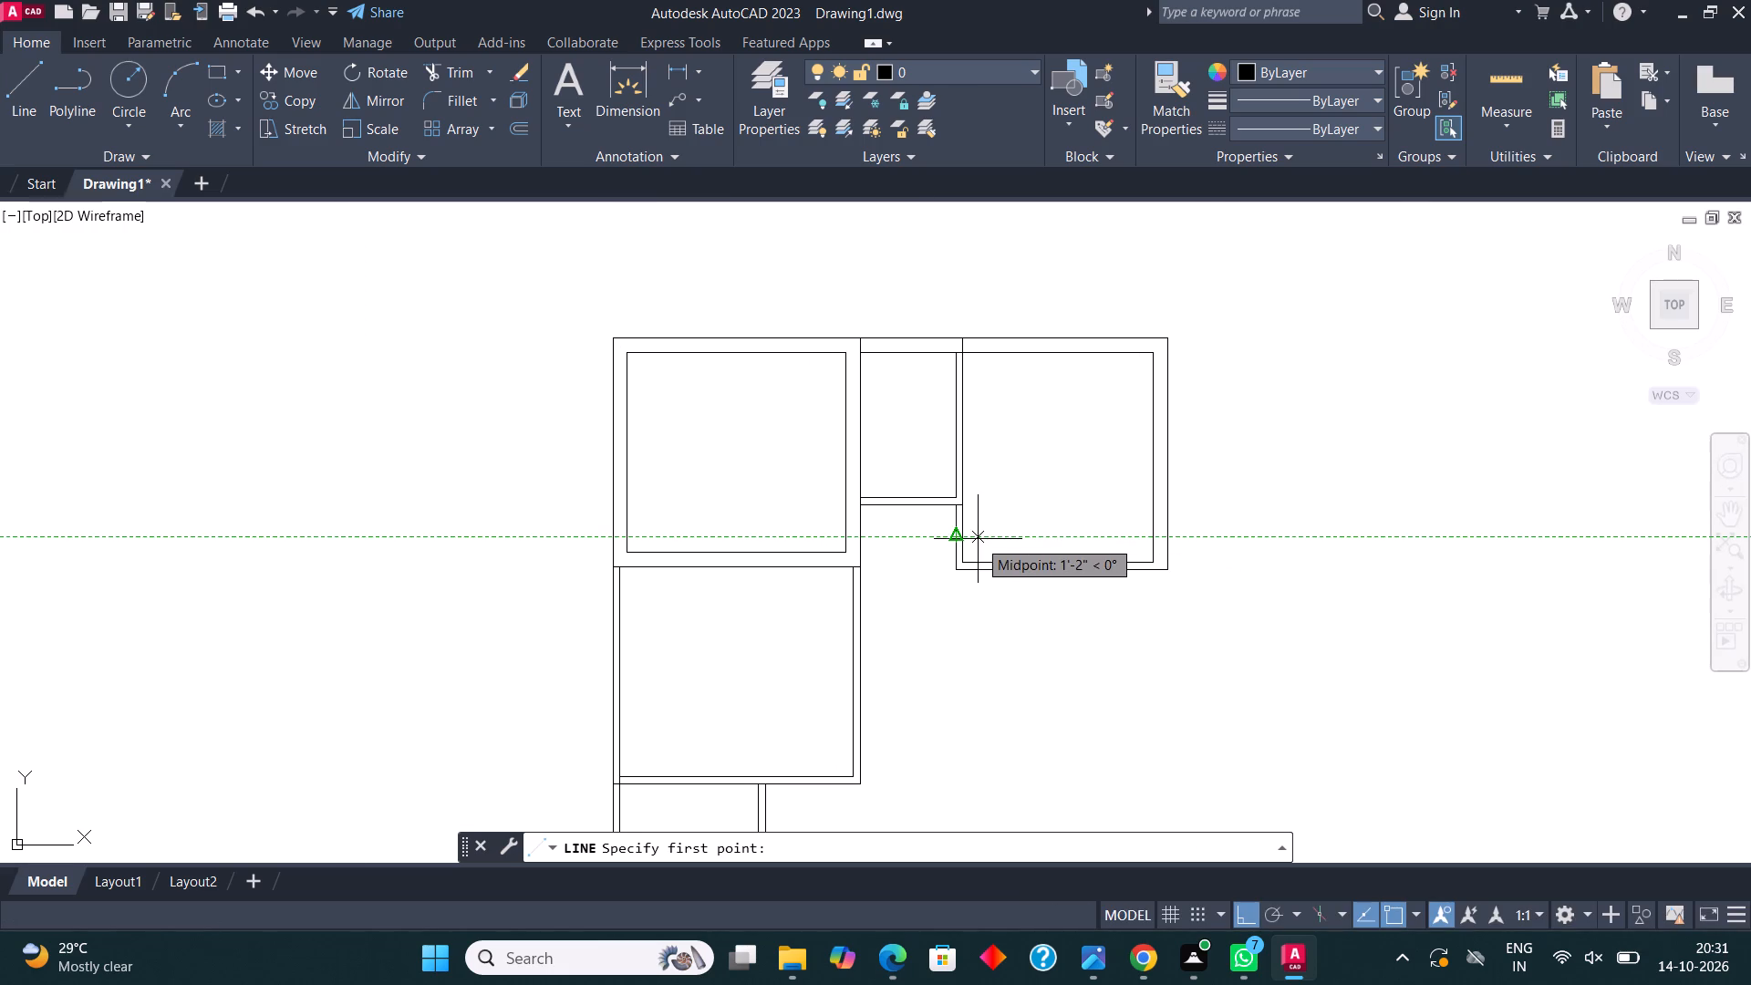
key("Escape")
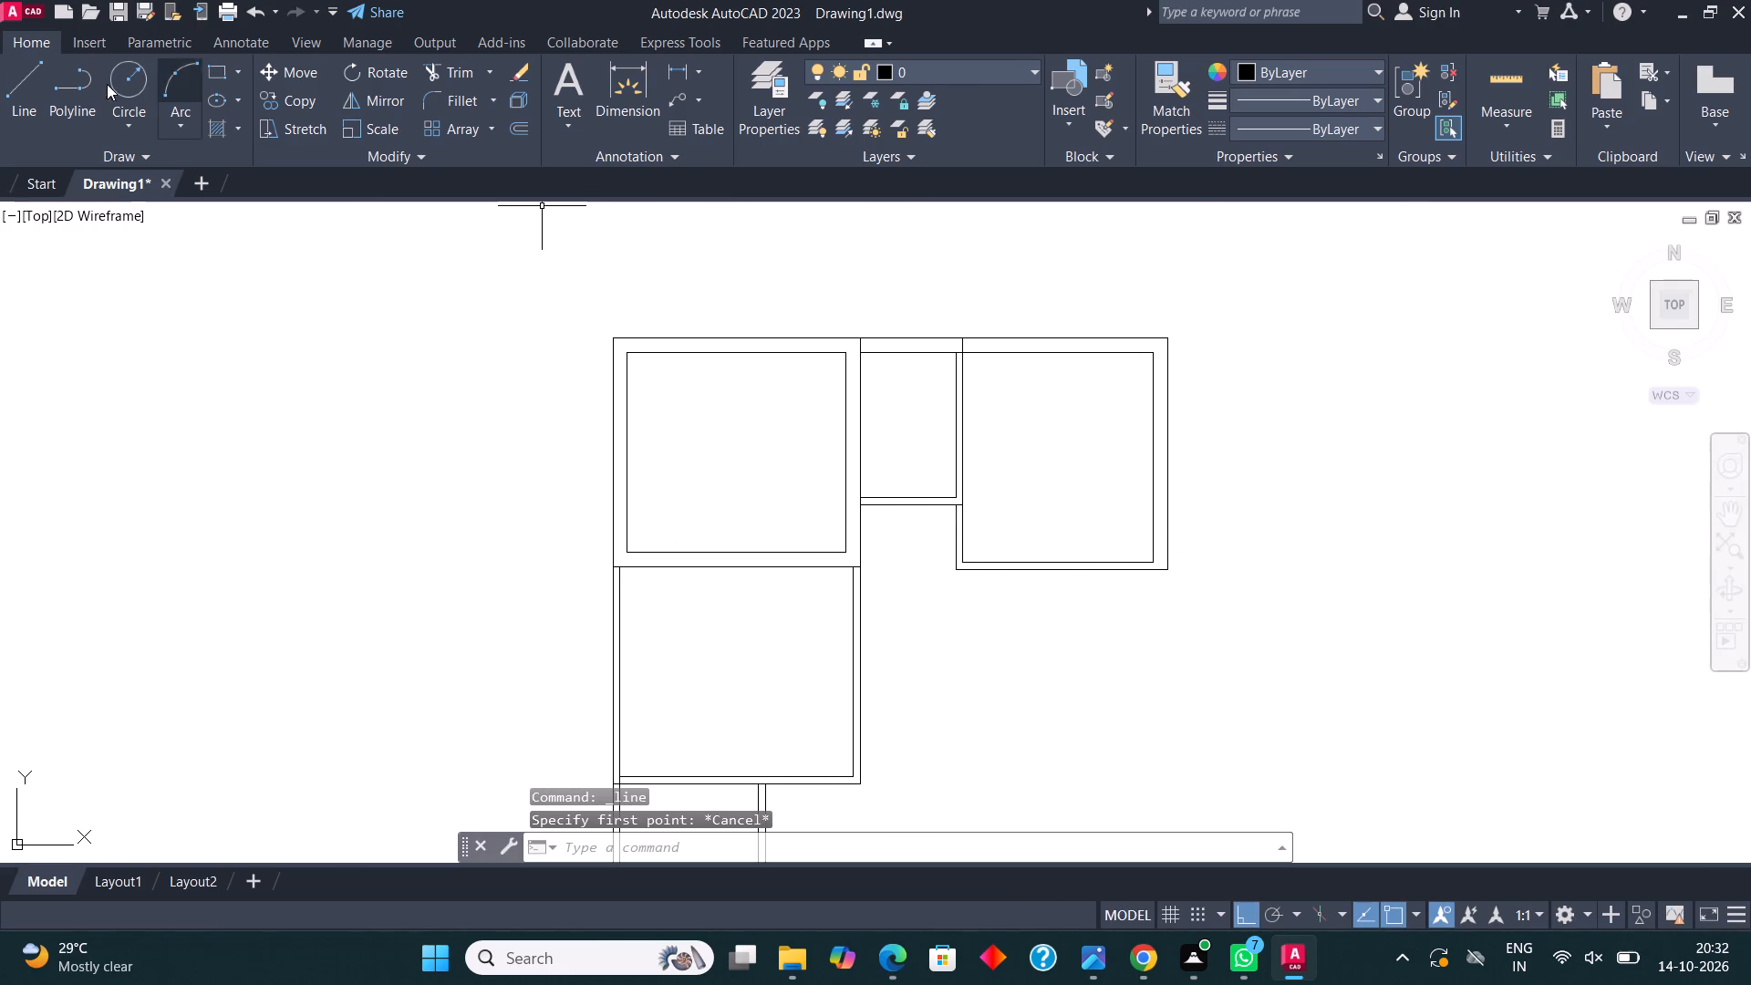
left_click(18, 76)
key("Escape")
Check the inner height of the upper-left room along its right wall with a trial dimension.
left_click(651, 86)
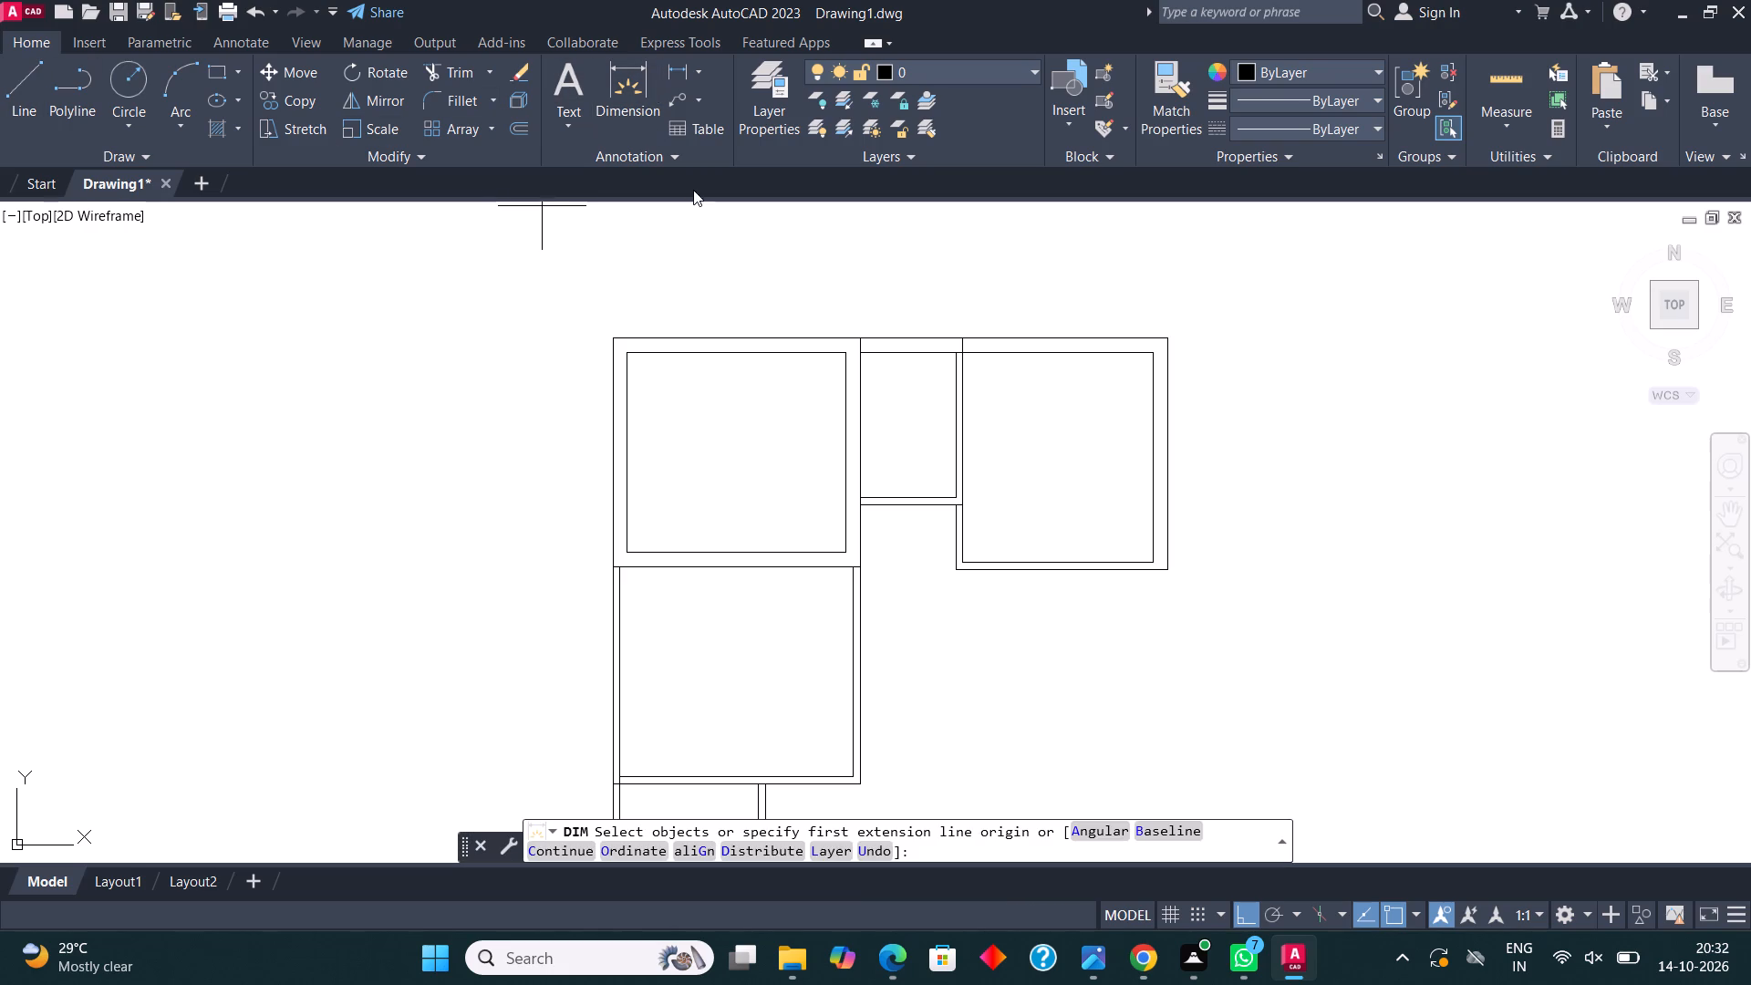
left_click(849, 352)
scroll(850, 540, "up", 2)
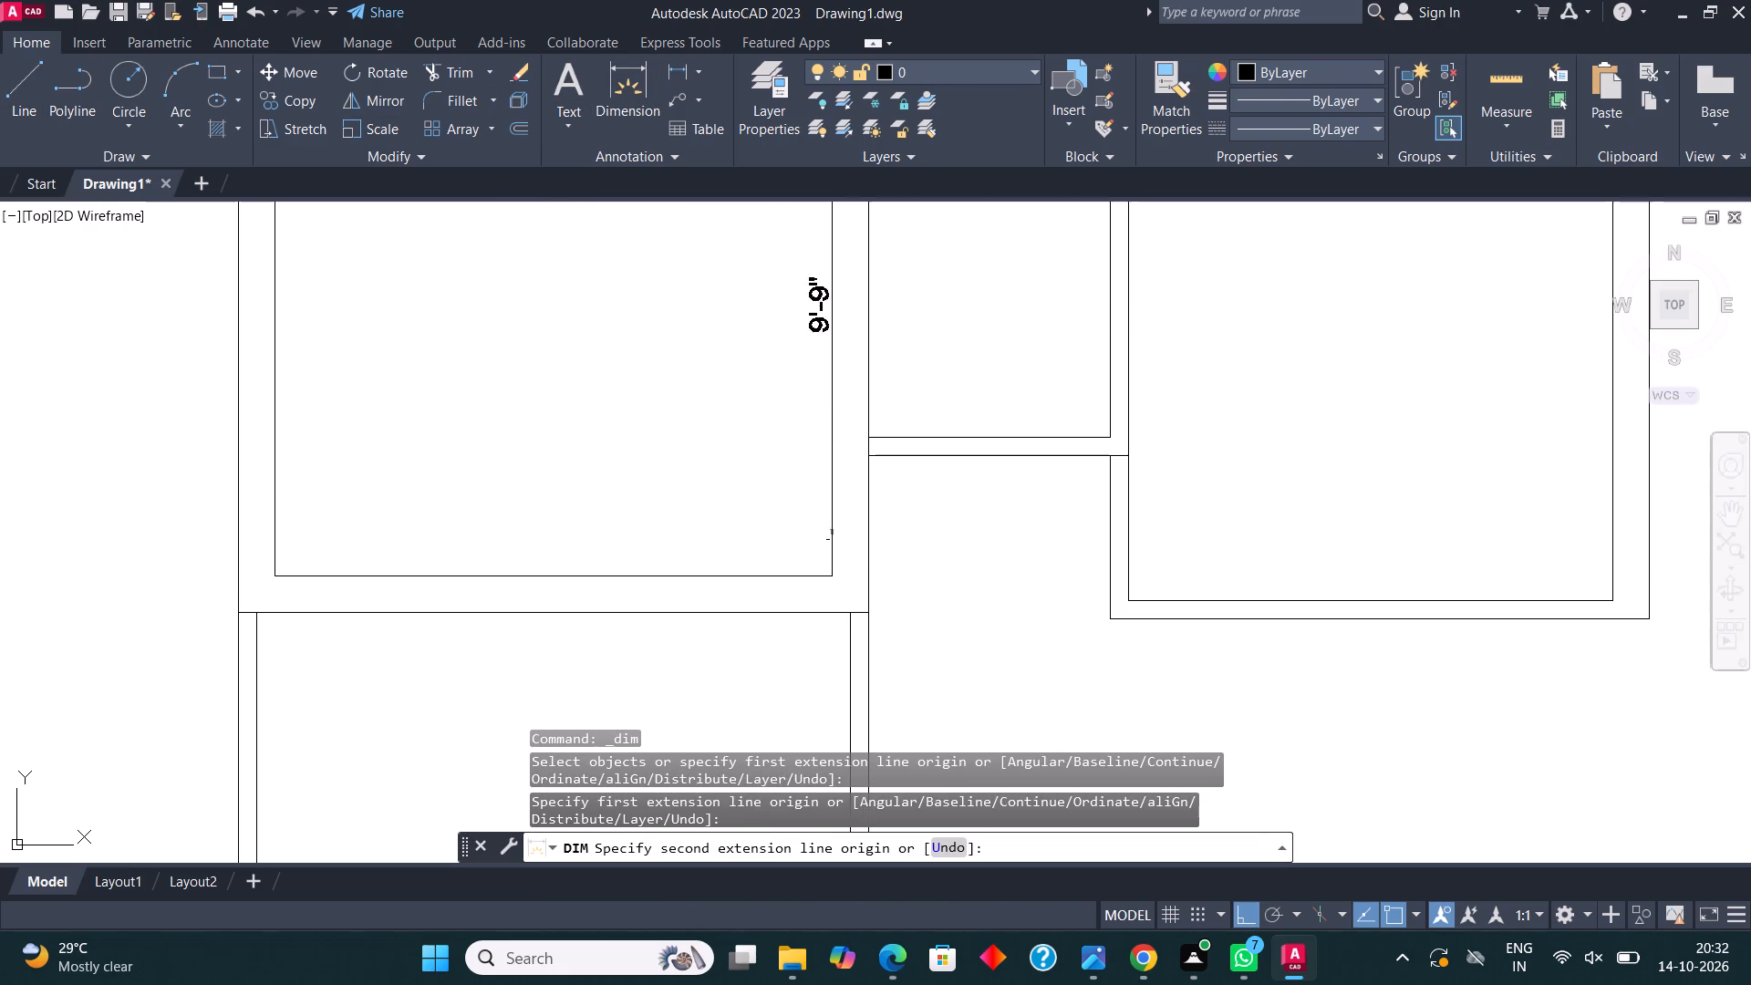
left_click(835, 572)
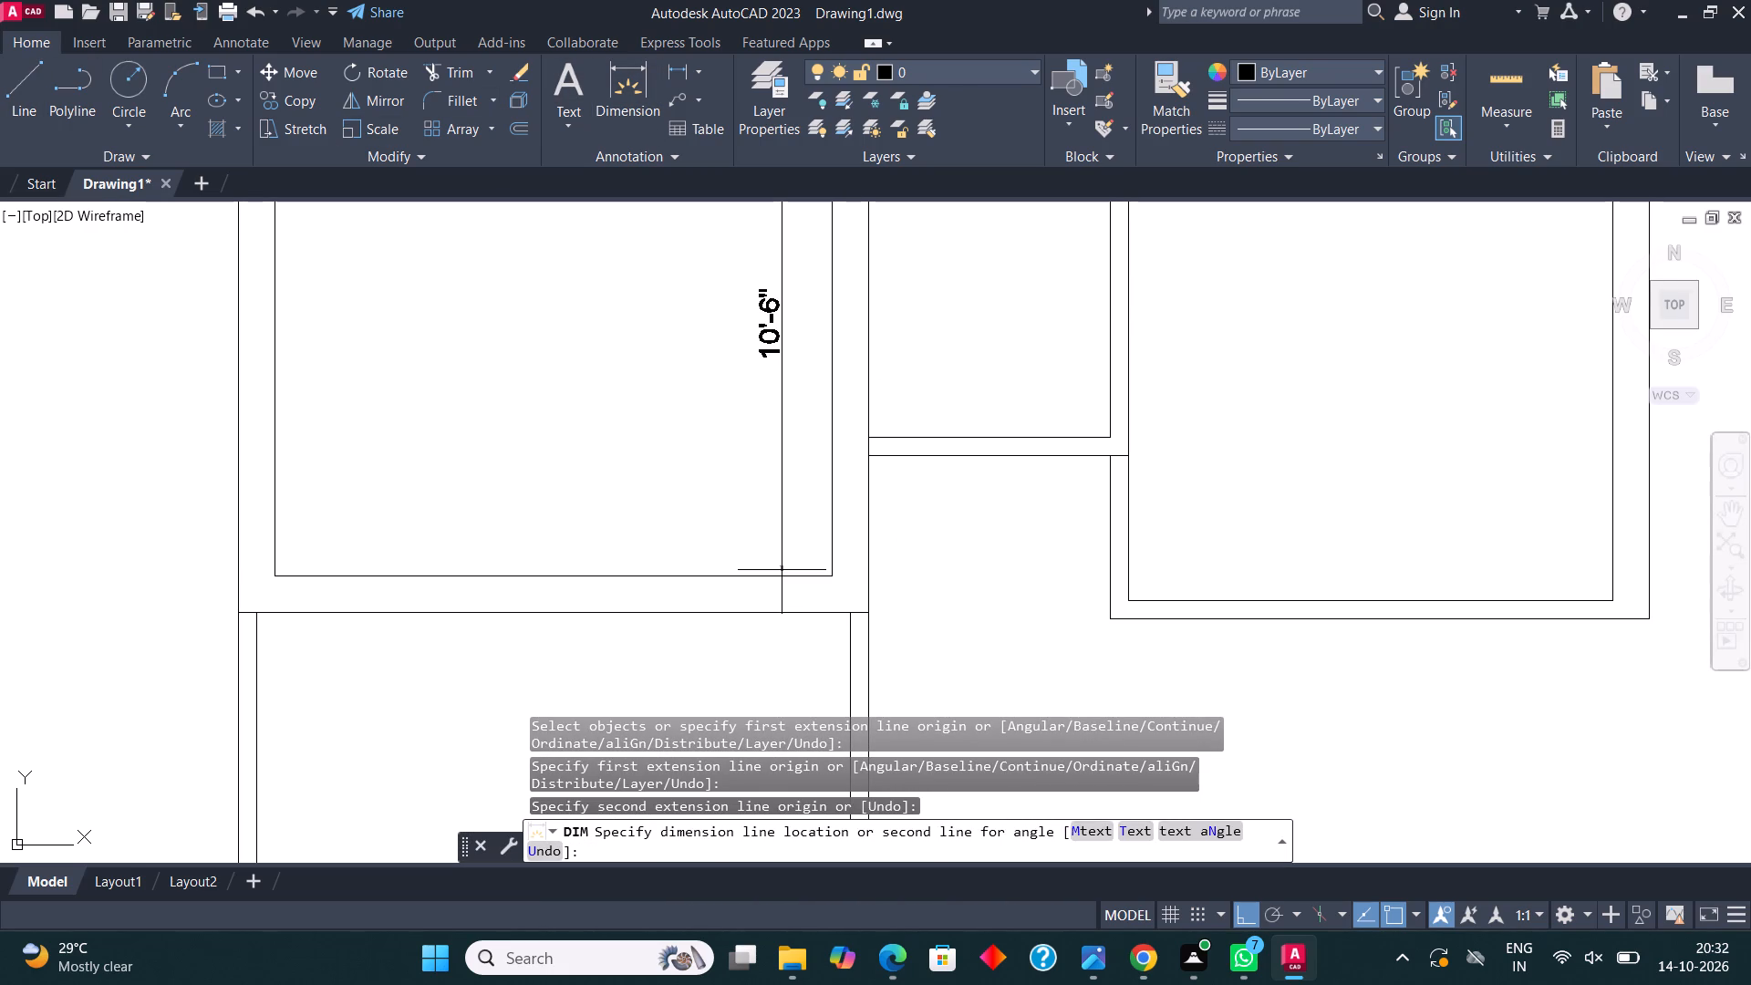
key("Escape")
Move the entire floor plan horizontally to the left, leaving clear space on its right for a new room.
scroll(782, 570, "down", 4)
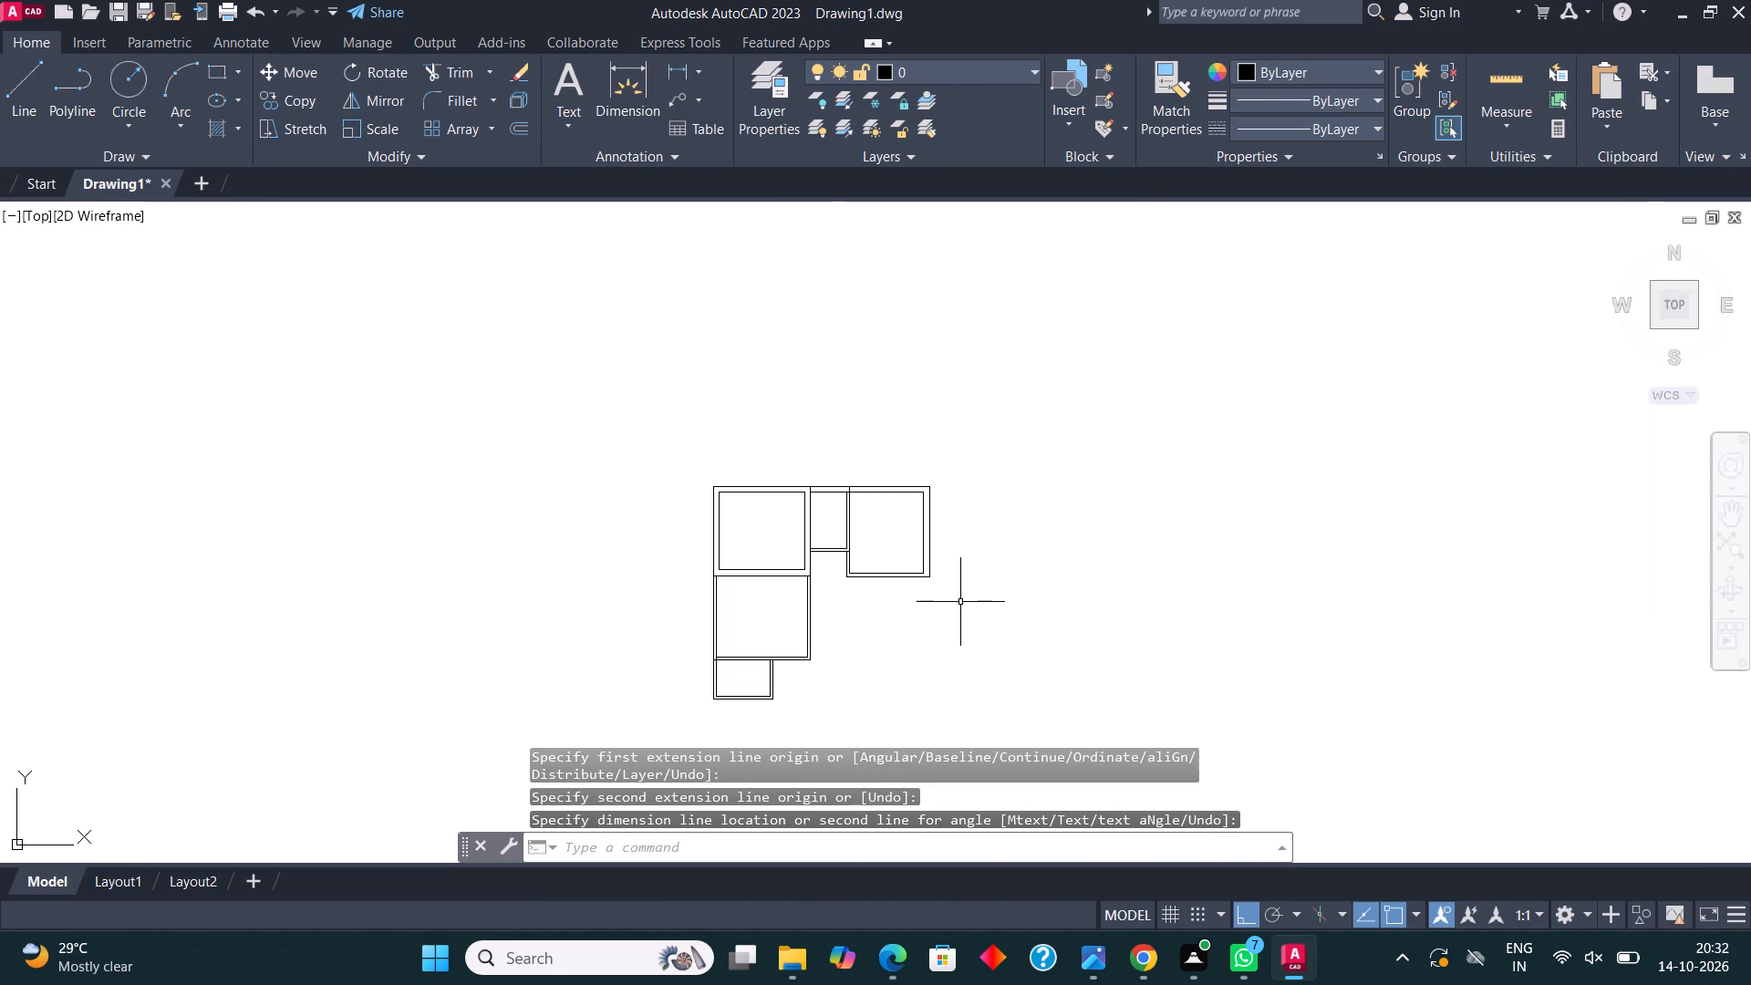
left_click(942, 726)
left_click(491, 384)
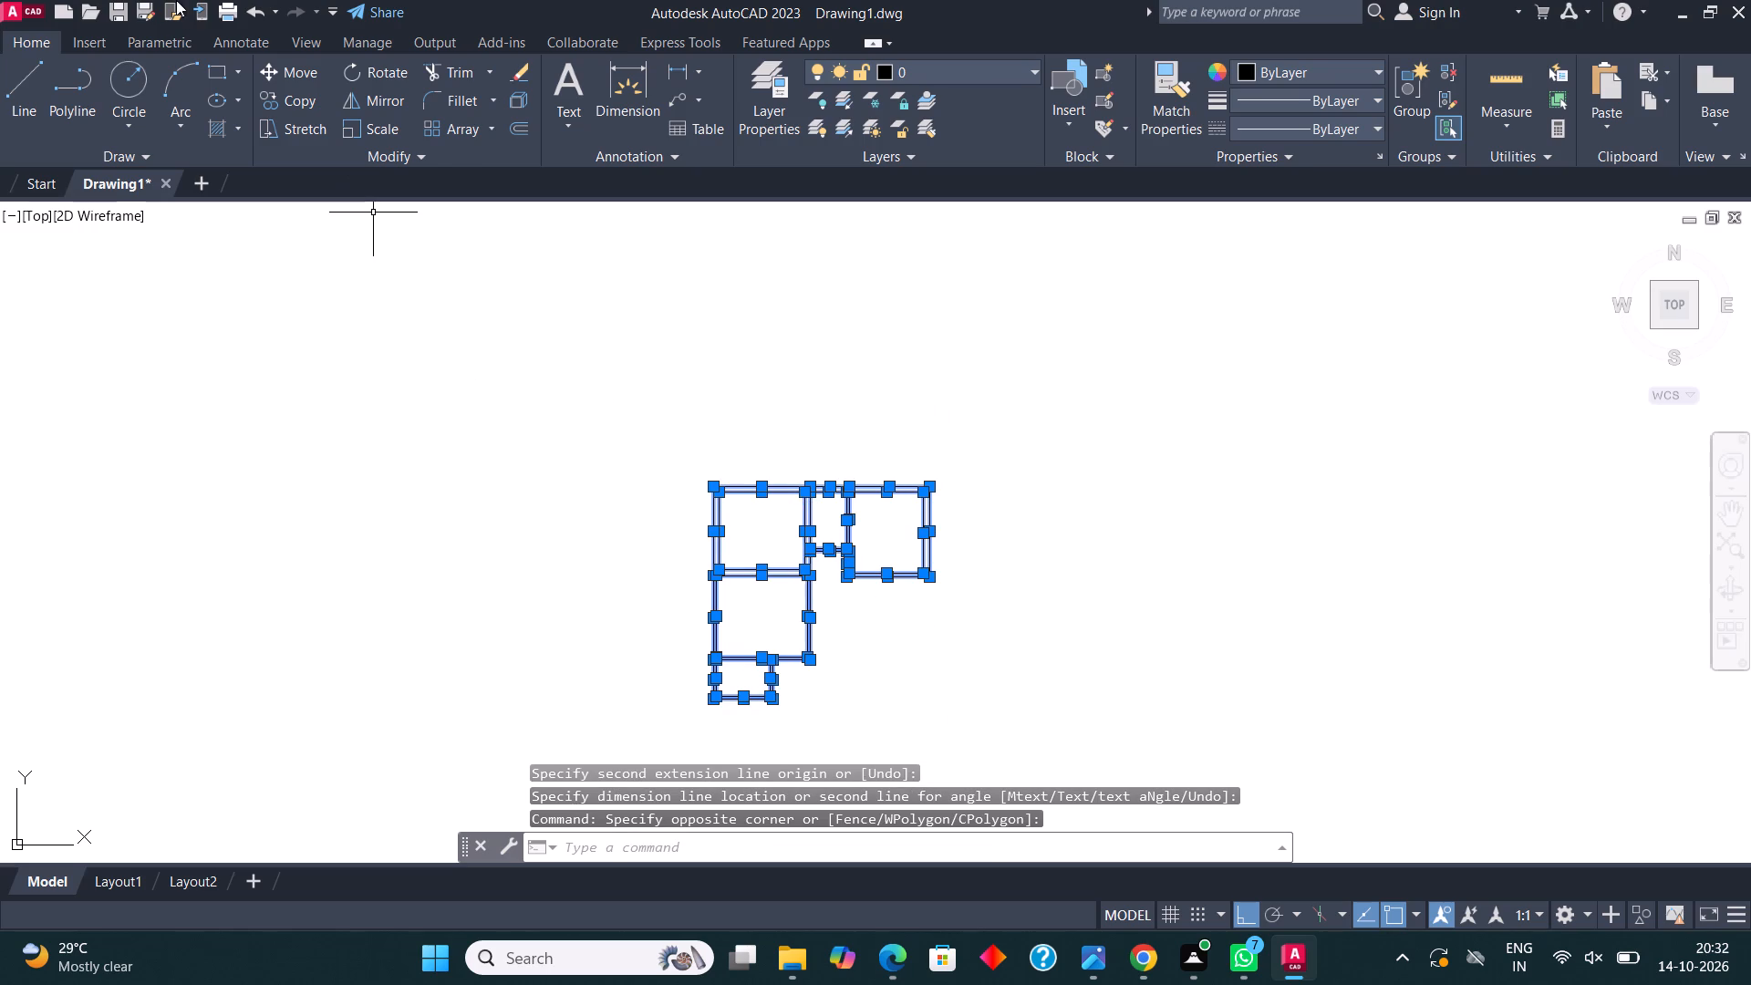
left_click(295, 73)
left_click(893, 539)
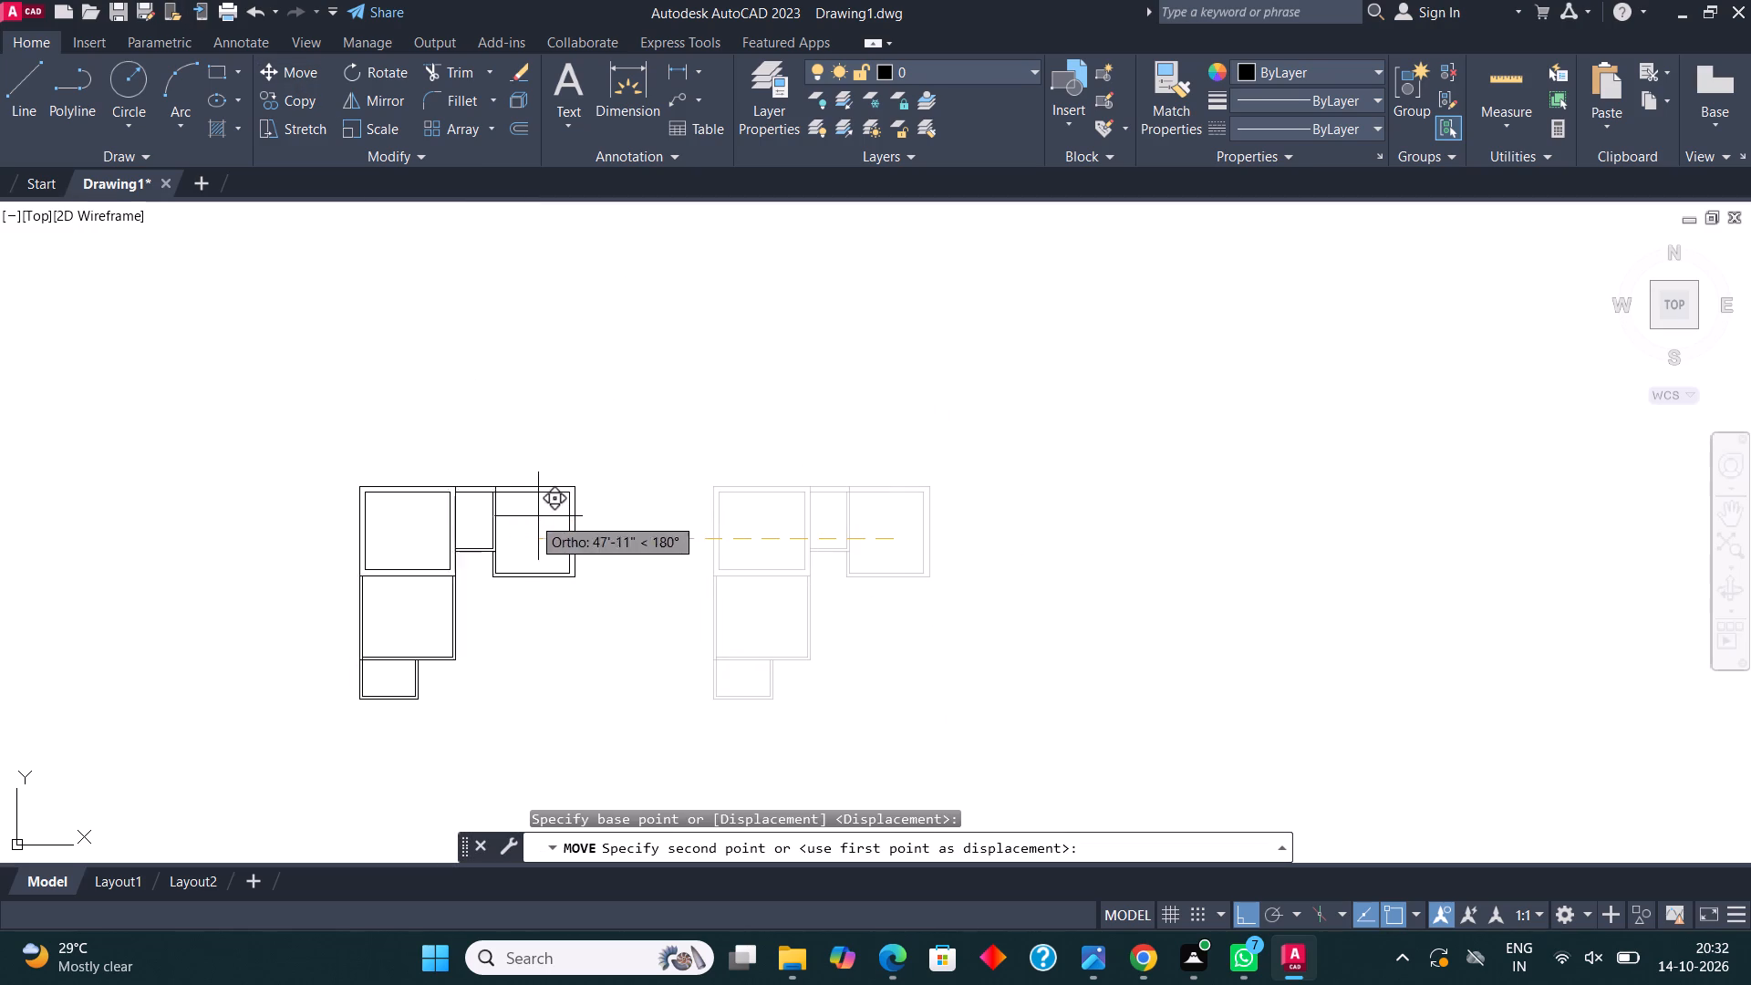
left_click(516, 516)
key("Escape")
Draw a separate room's closed inner outline right of the moved plan: 13' right, 12' down, 13' left and back to the start.
left_click(34, 75)
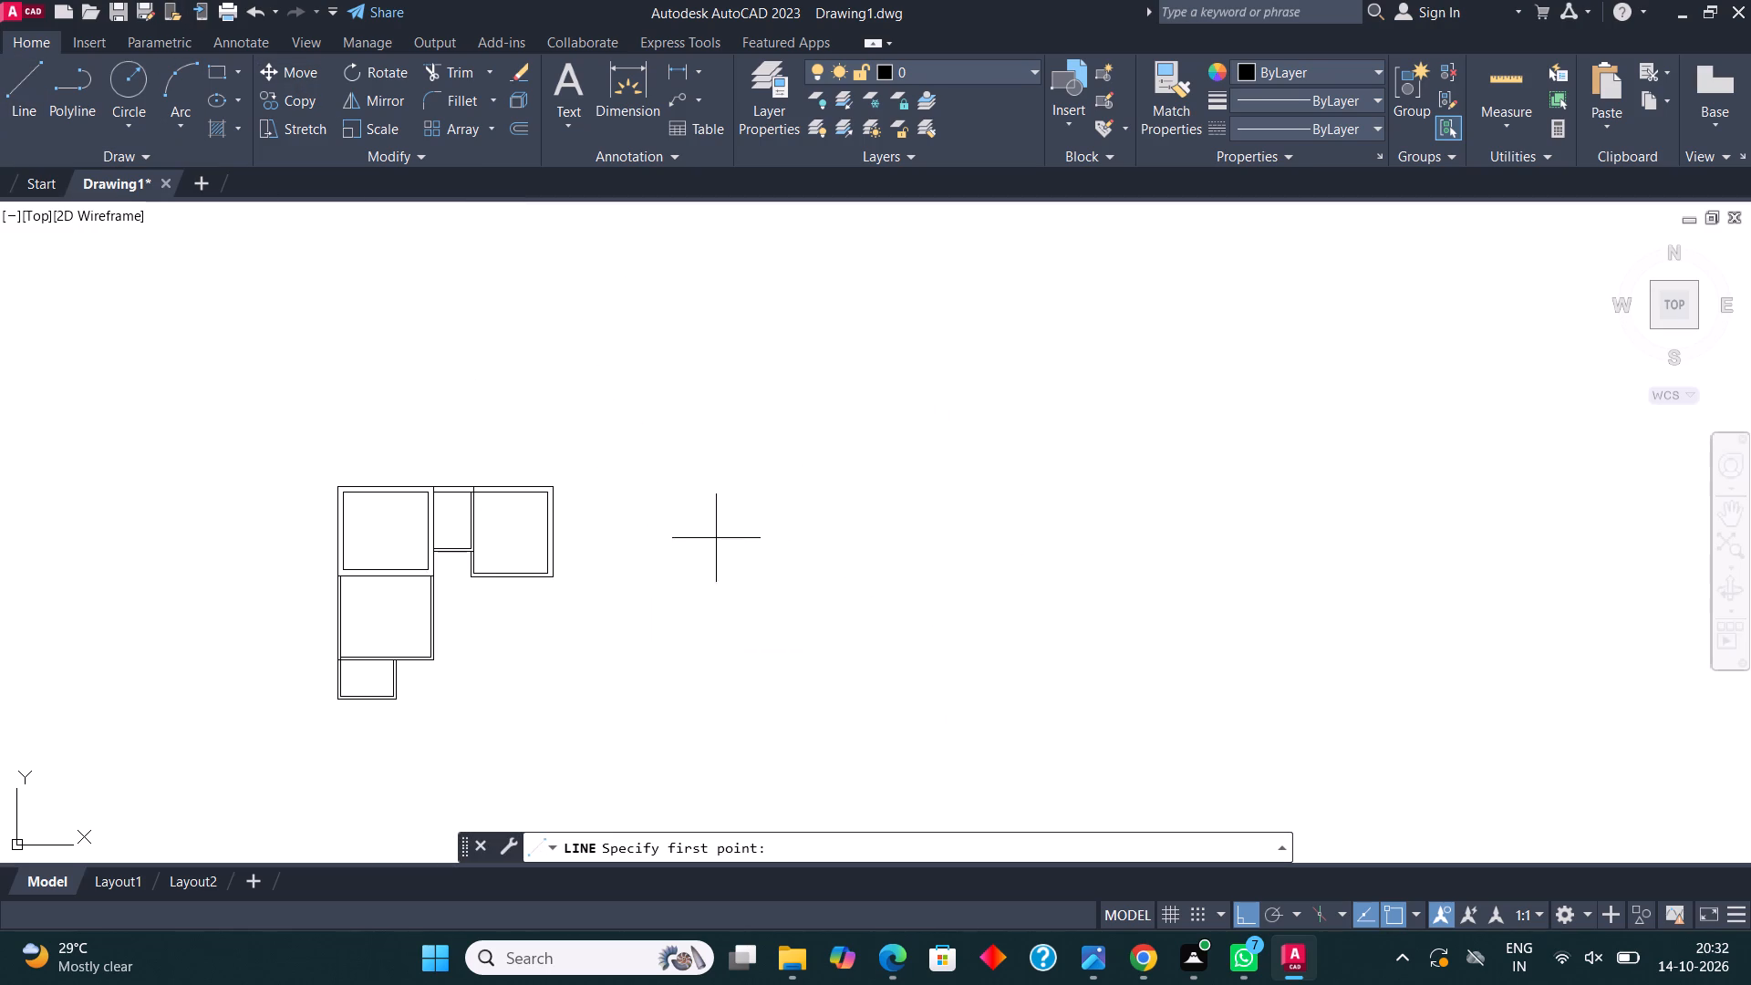
scroll(737, 552, "up", 1)
left_click(677, 450)
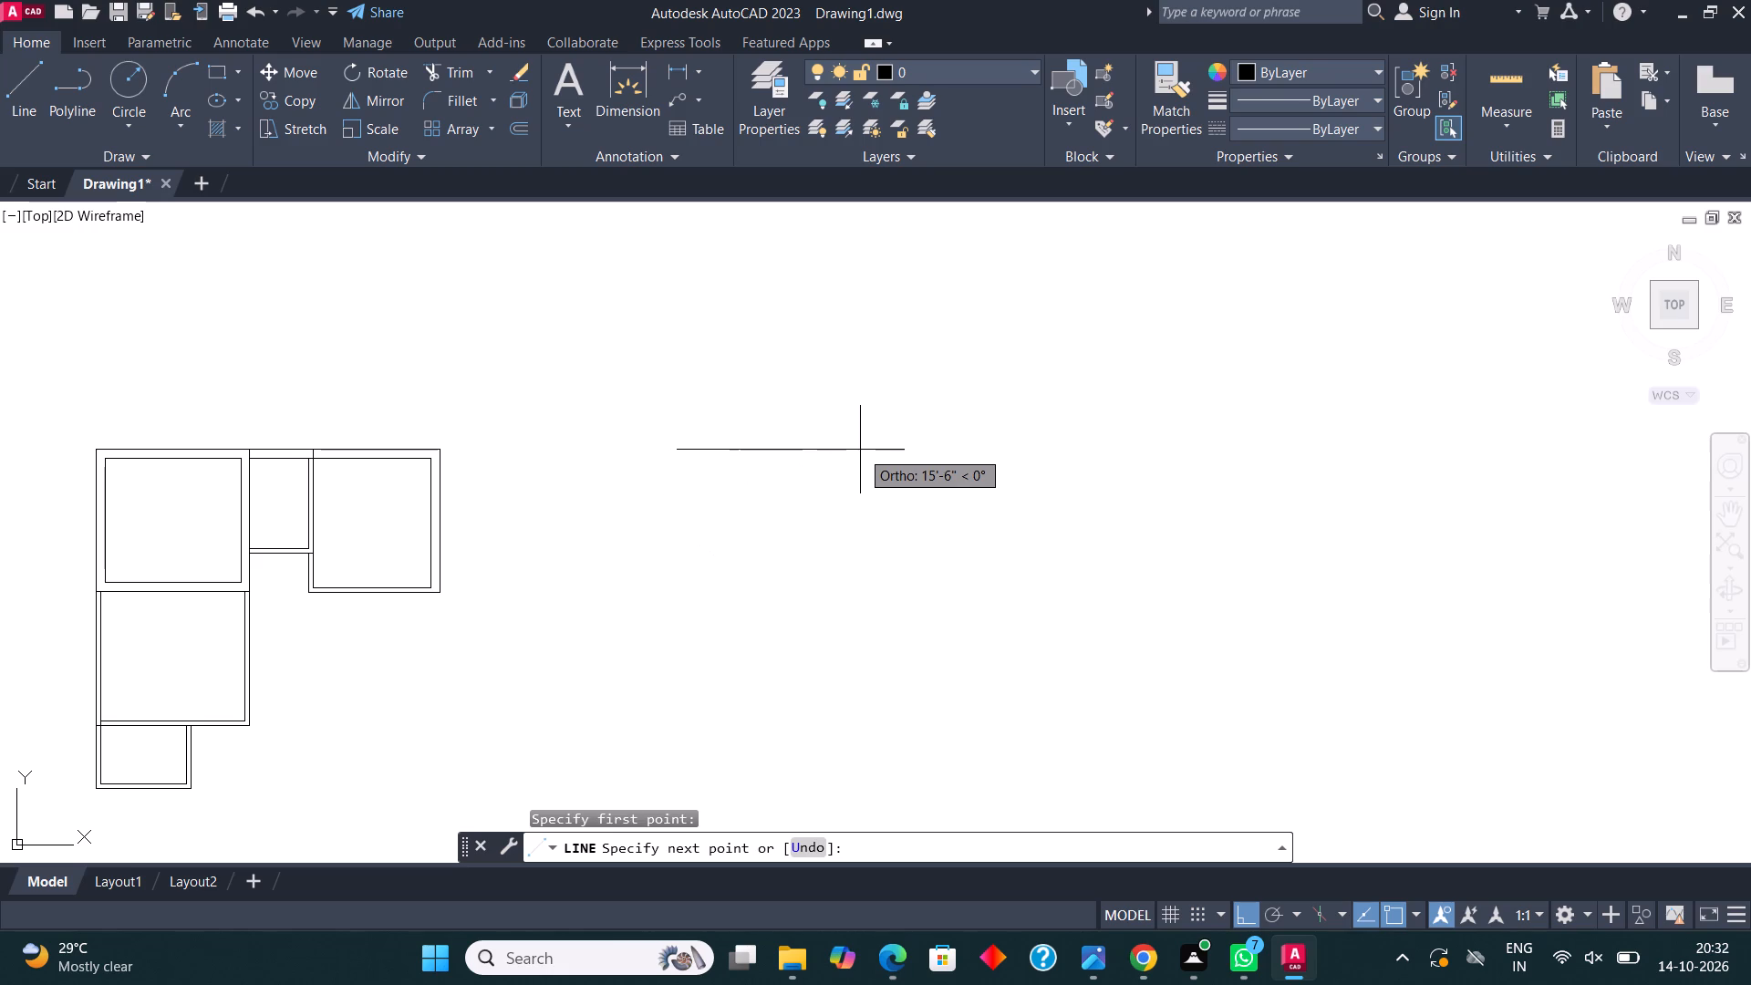
scroll(860, 450, "up", 1)
type("13'")
key("Return")
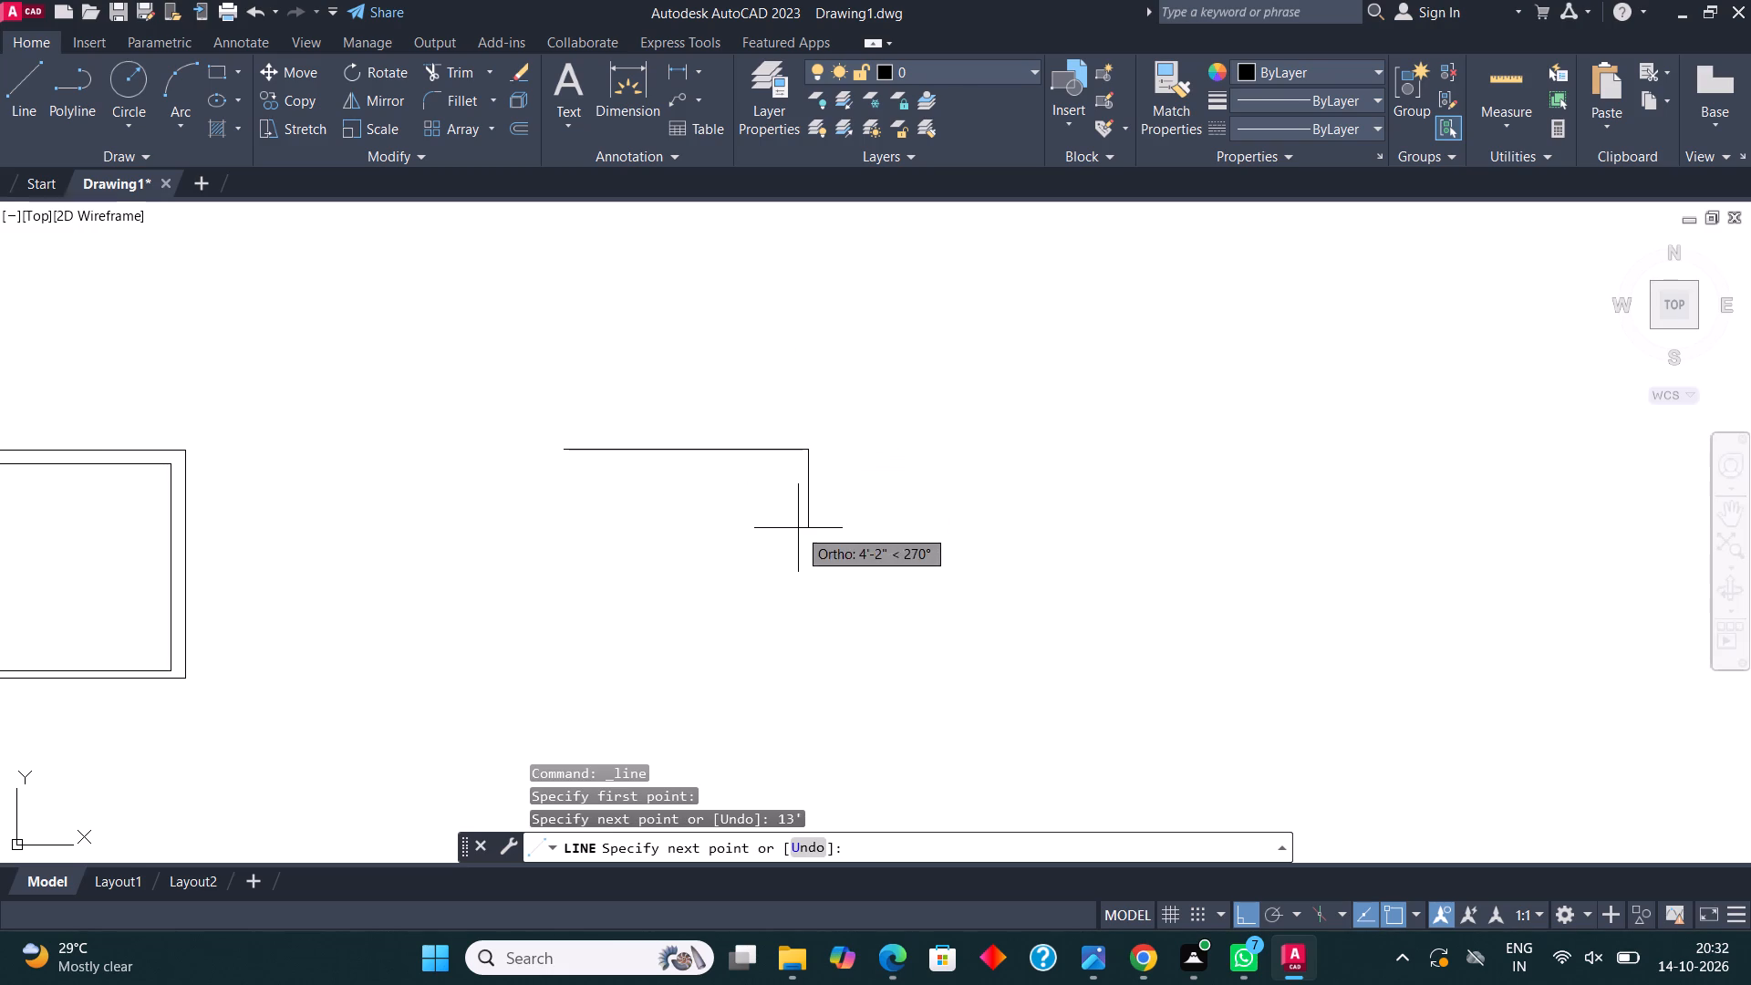
type("12'")
key("Return")
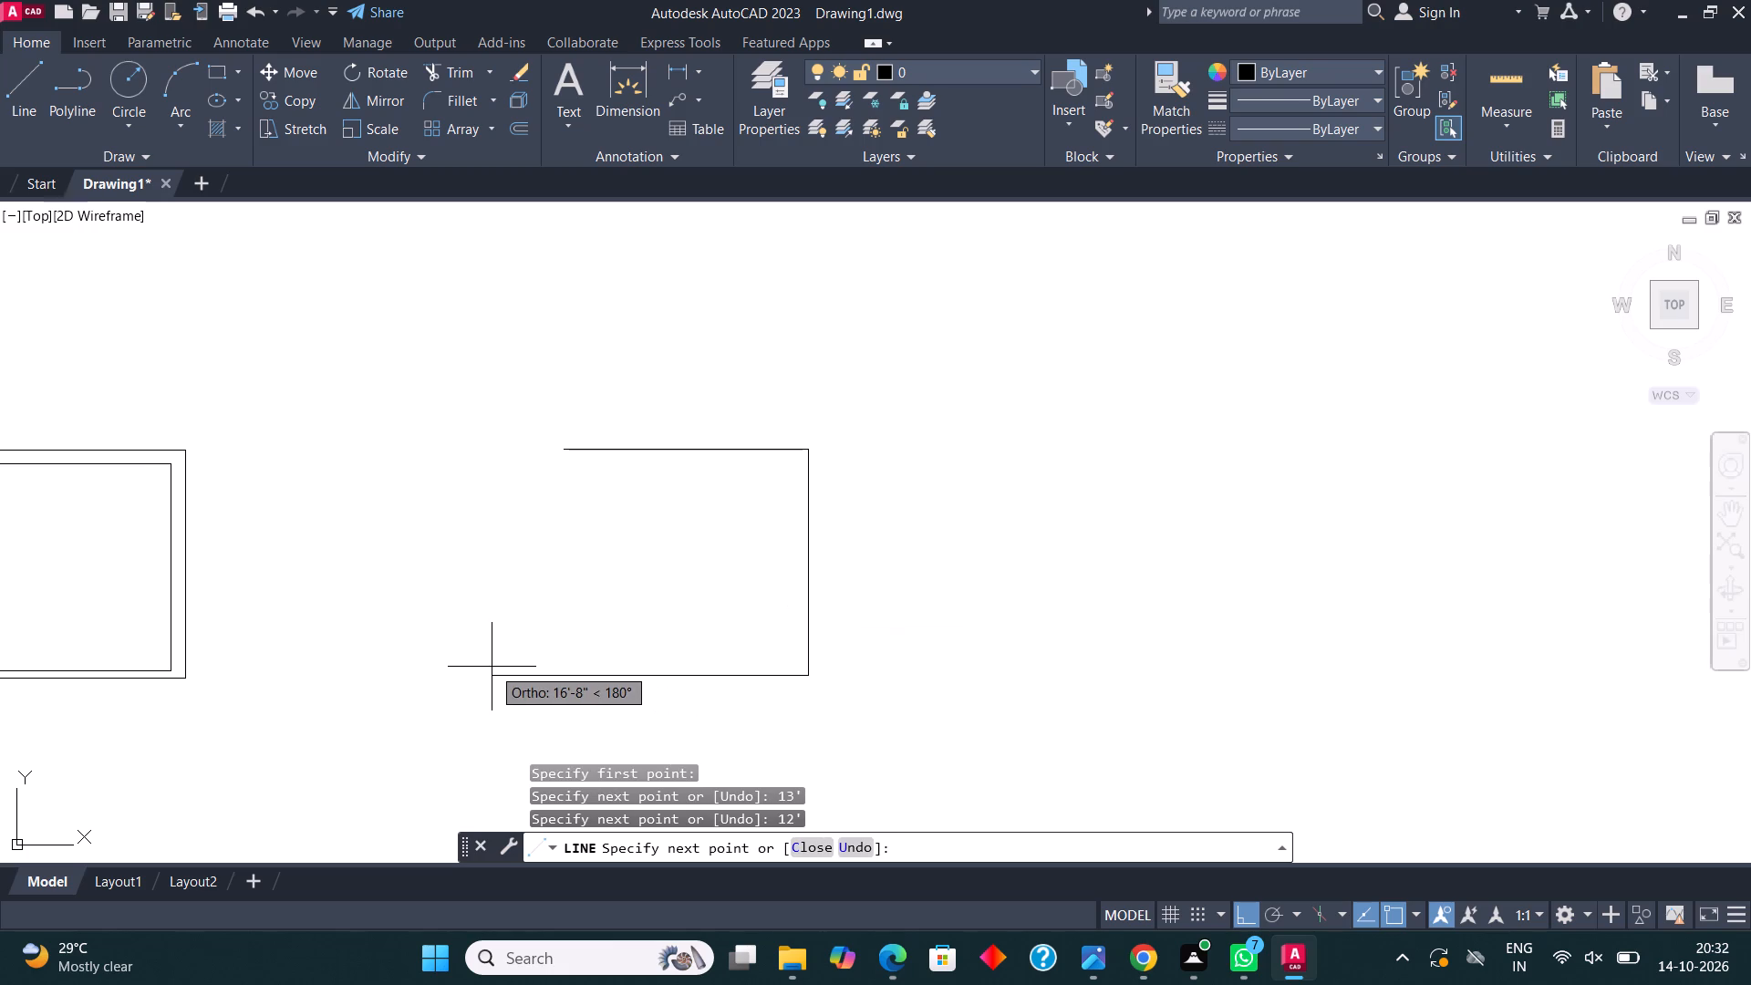
key("1")
type("3'")
key("Return")
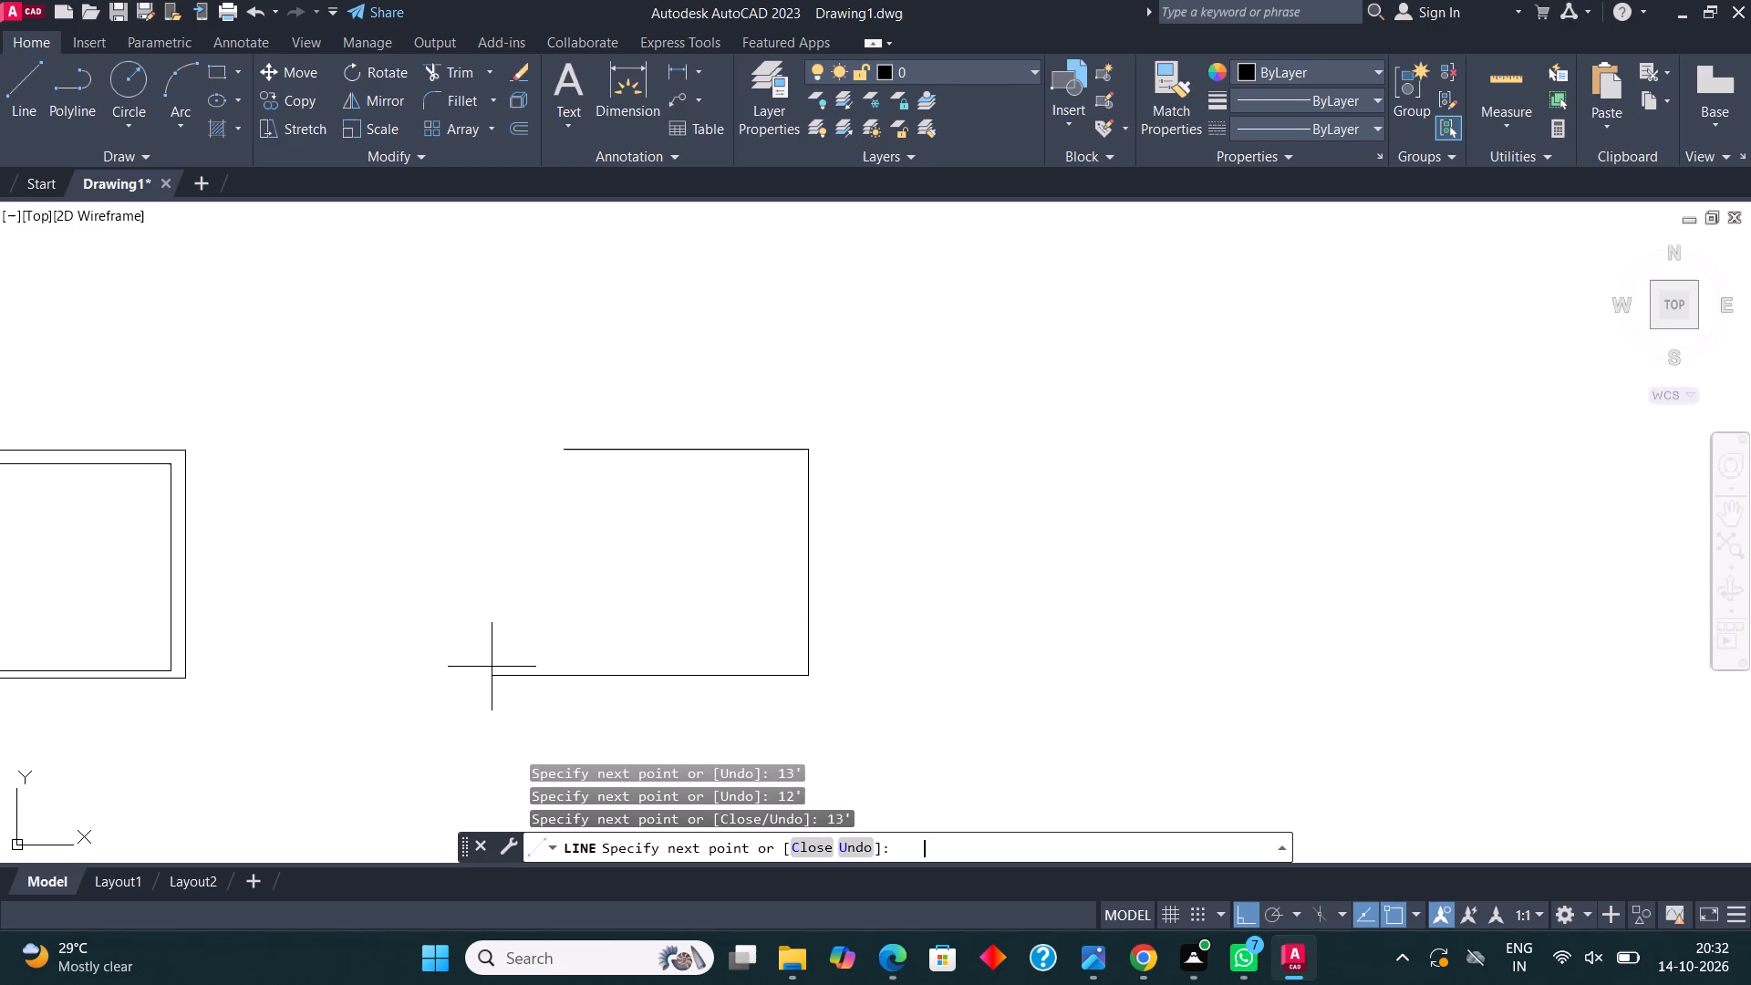
left_click(559, 449)
key("Escape")
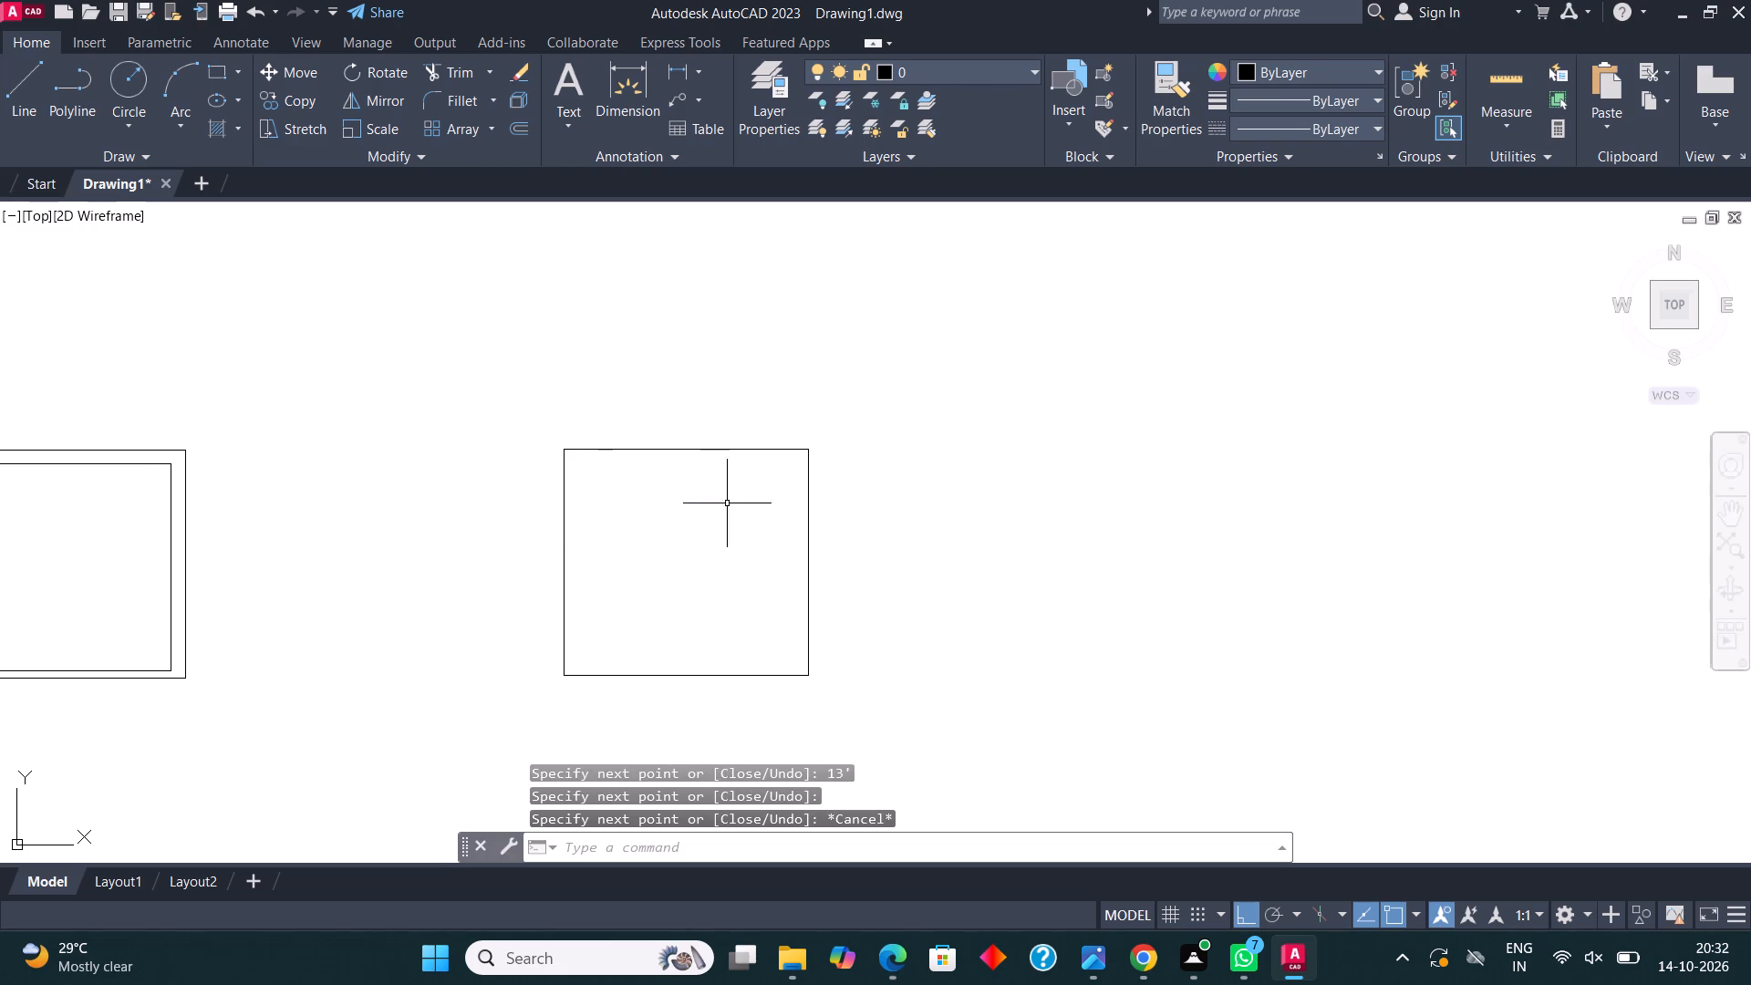
Offset all four lines of the new 13' by 12' room 9" outward to form the outer wall faces.
middle_click_drag(776, 503, 793, 472)
left_click(847, 689)
left_click(423, 285)
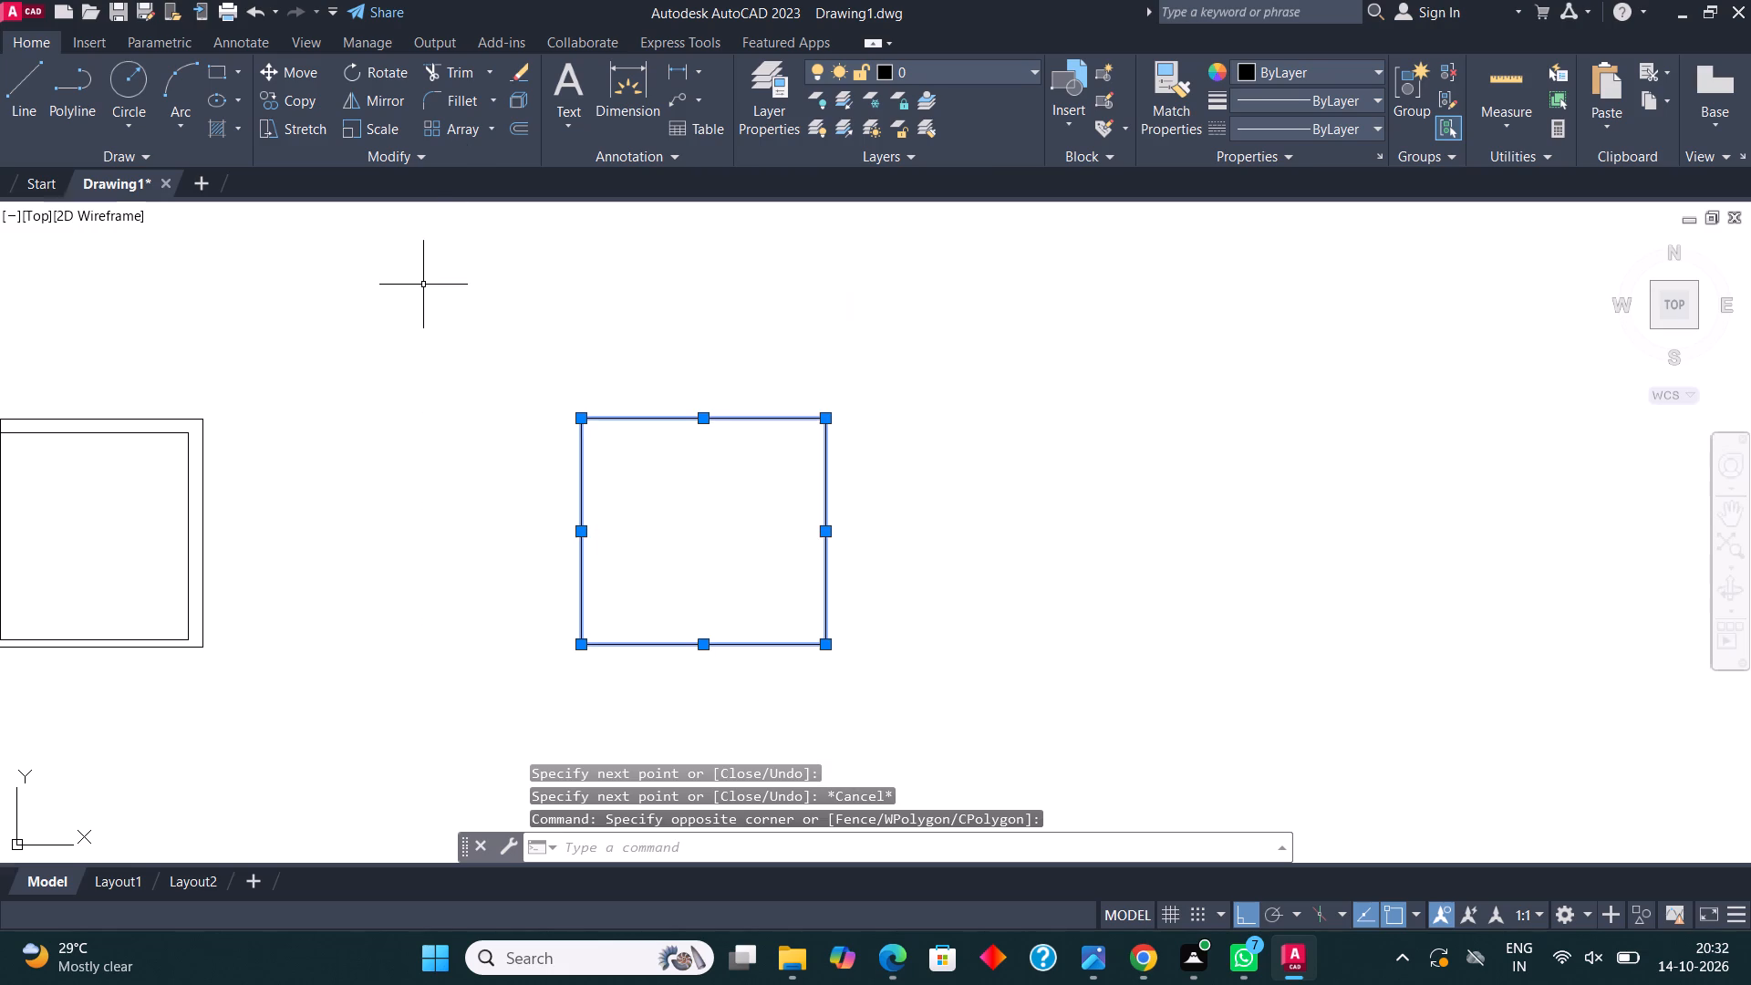
left_click(512, 120)
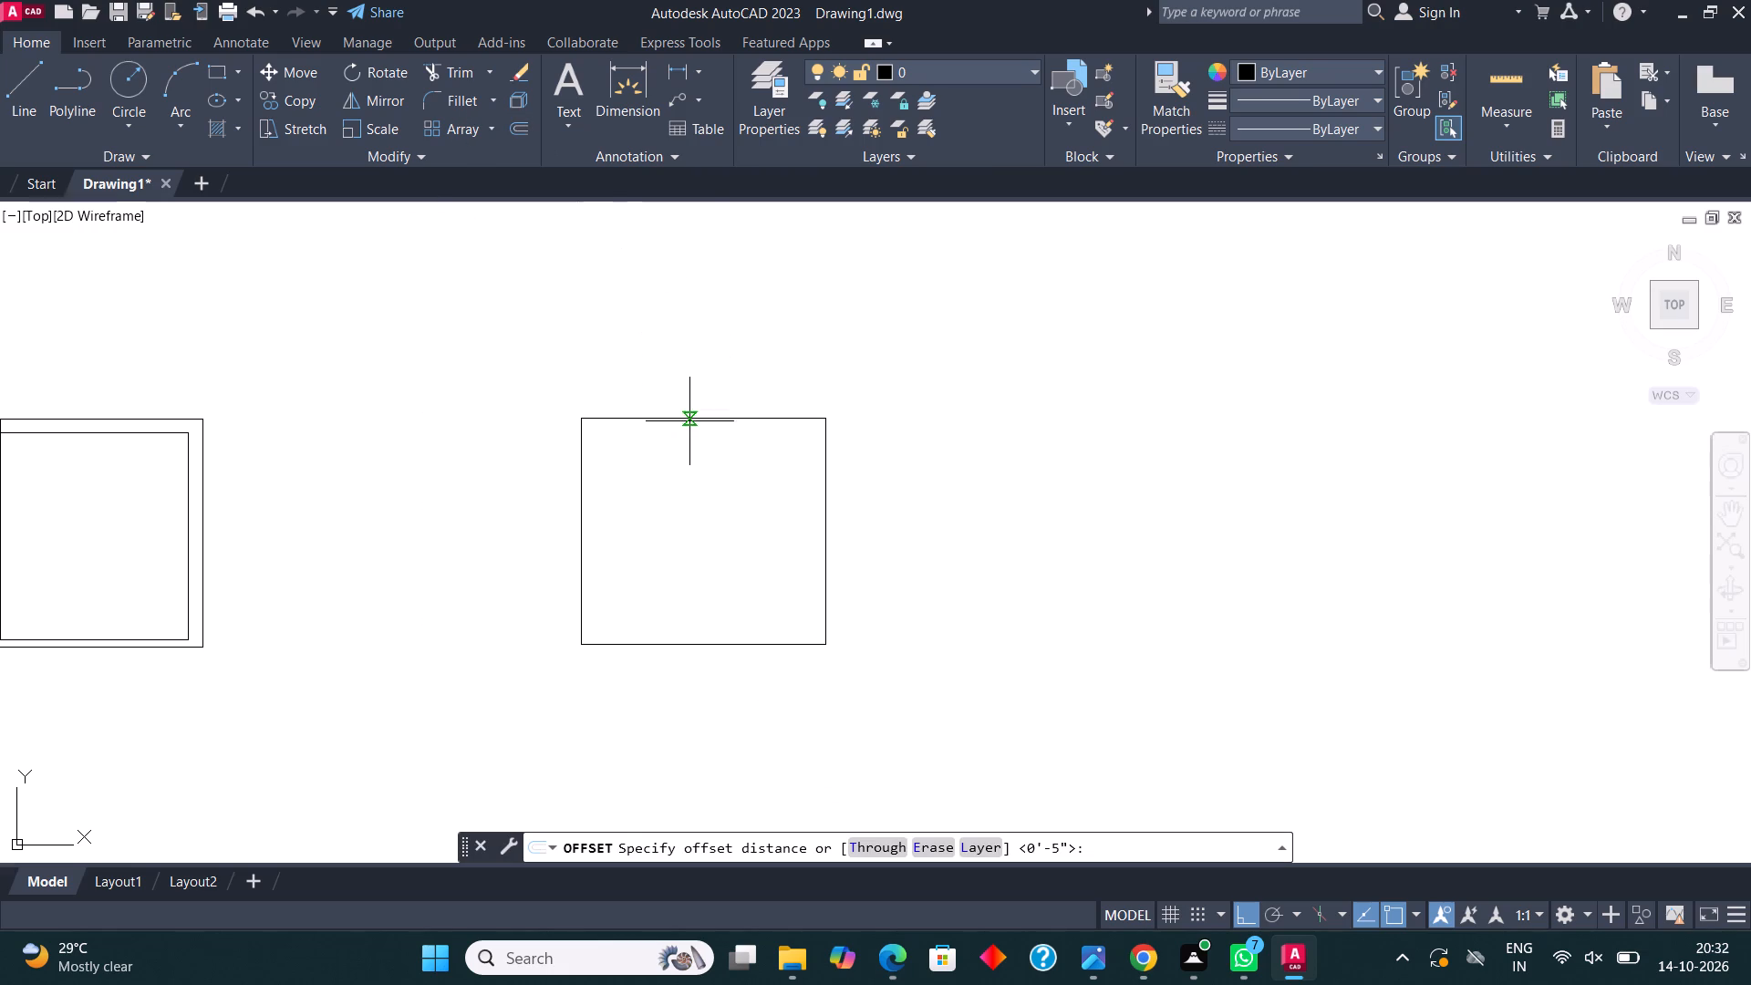
left_click(692, 419)
type("9\"")
key("Return")
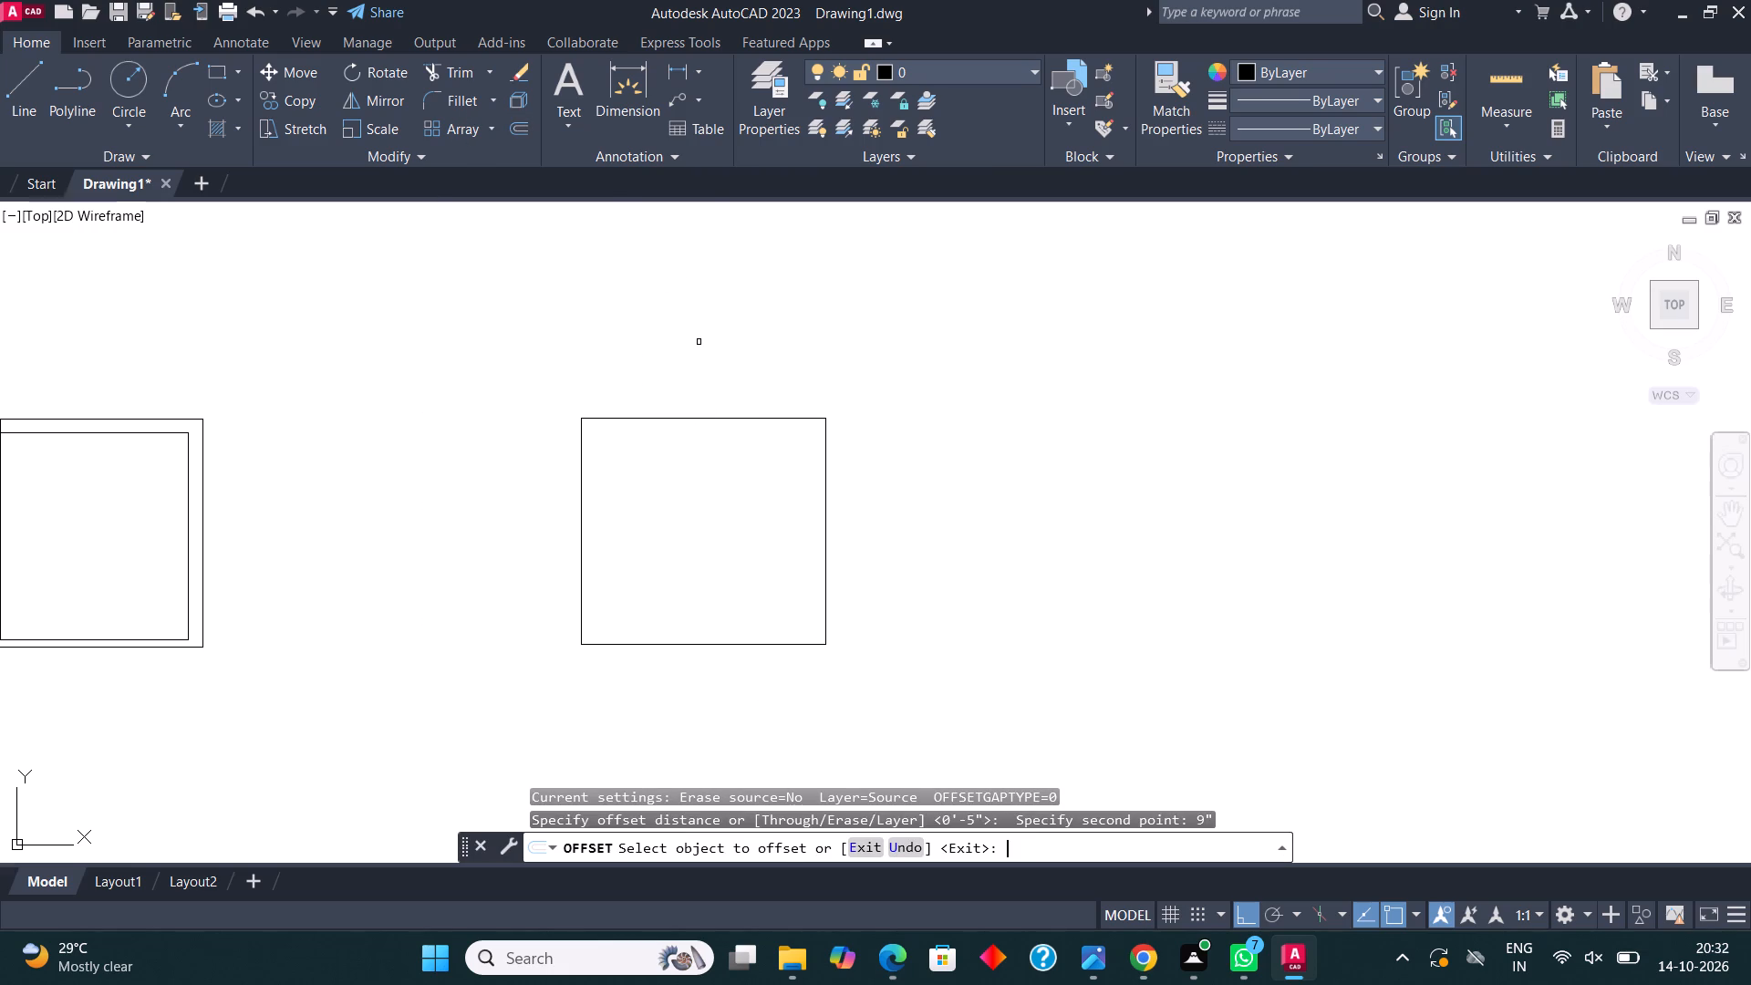
left_click(695, 419)
left_click(689, 383)
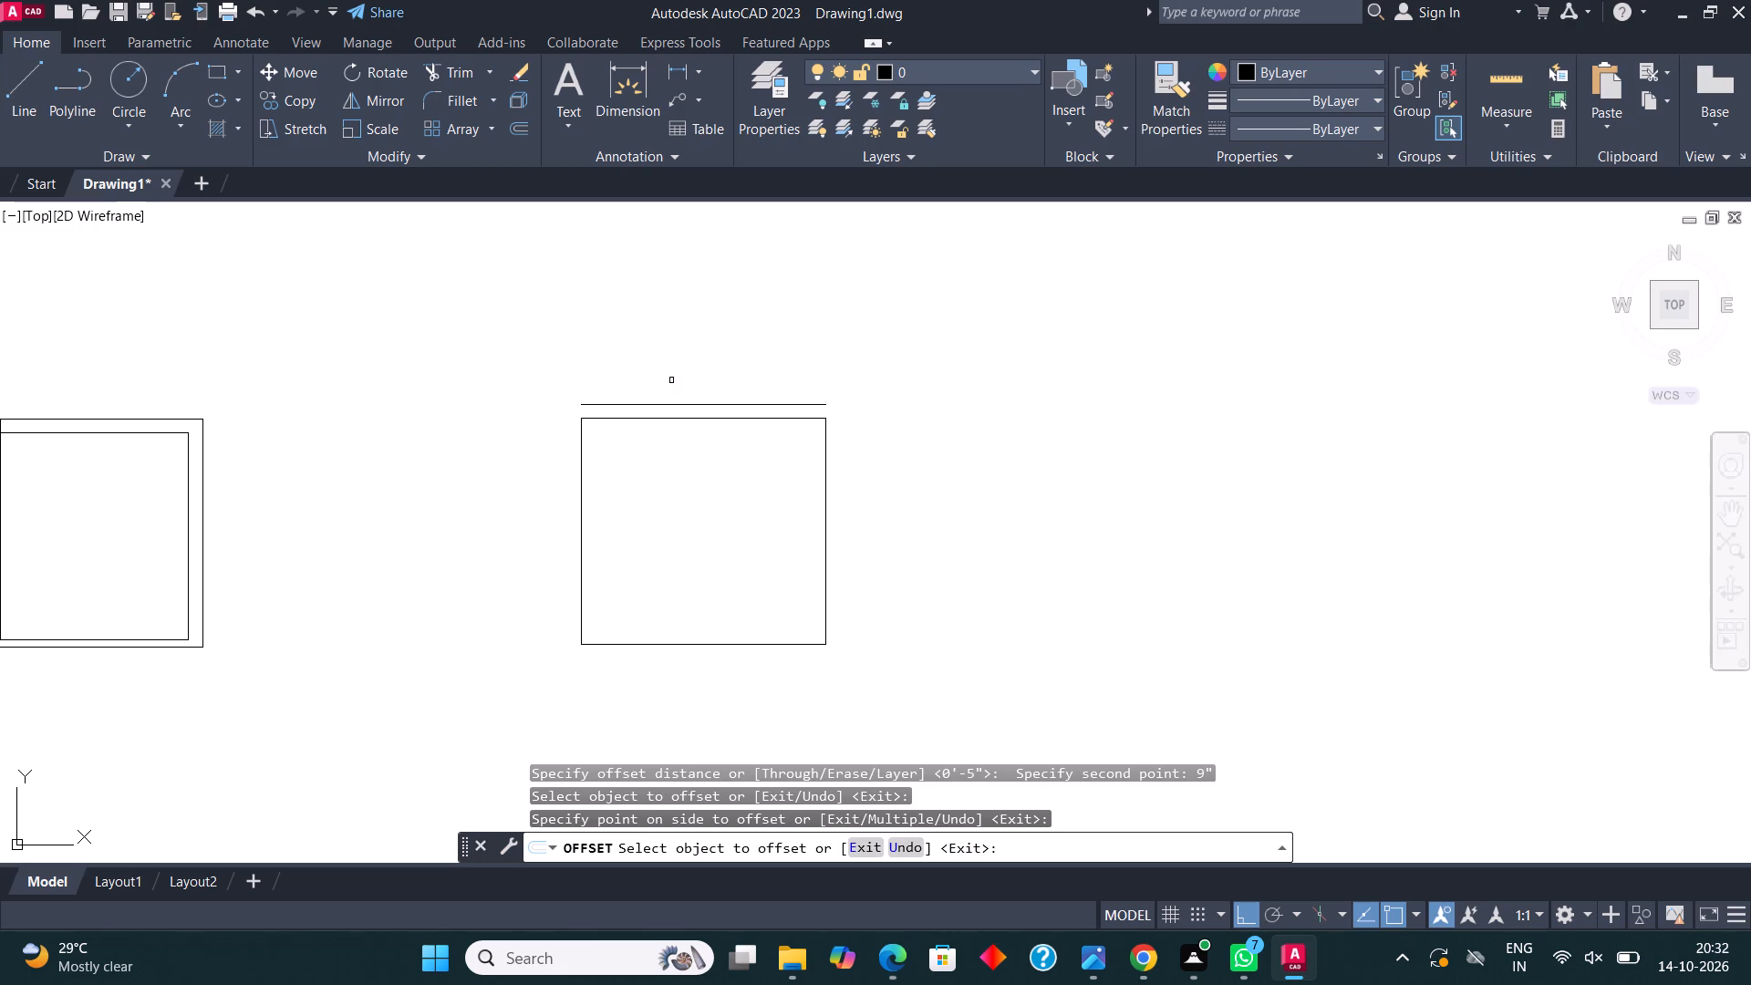
left_click(583, 496)
left_click(553, 475)
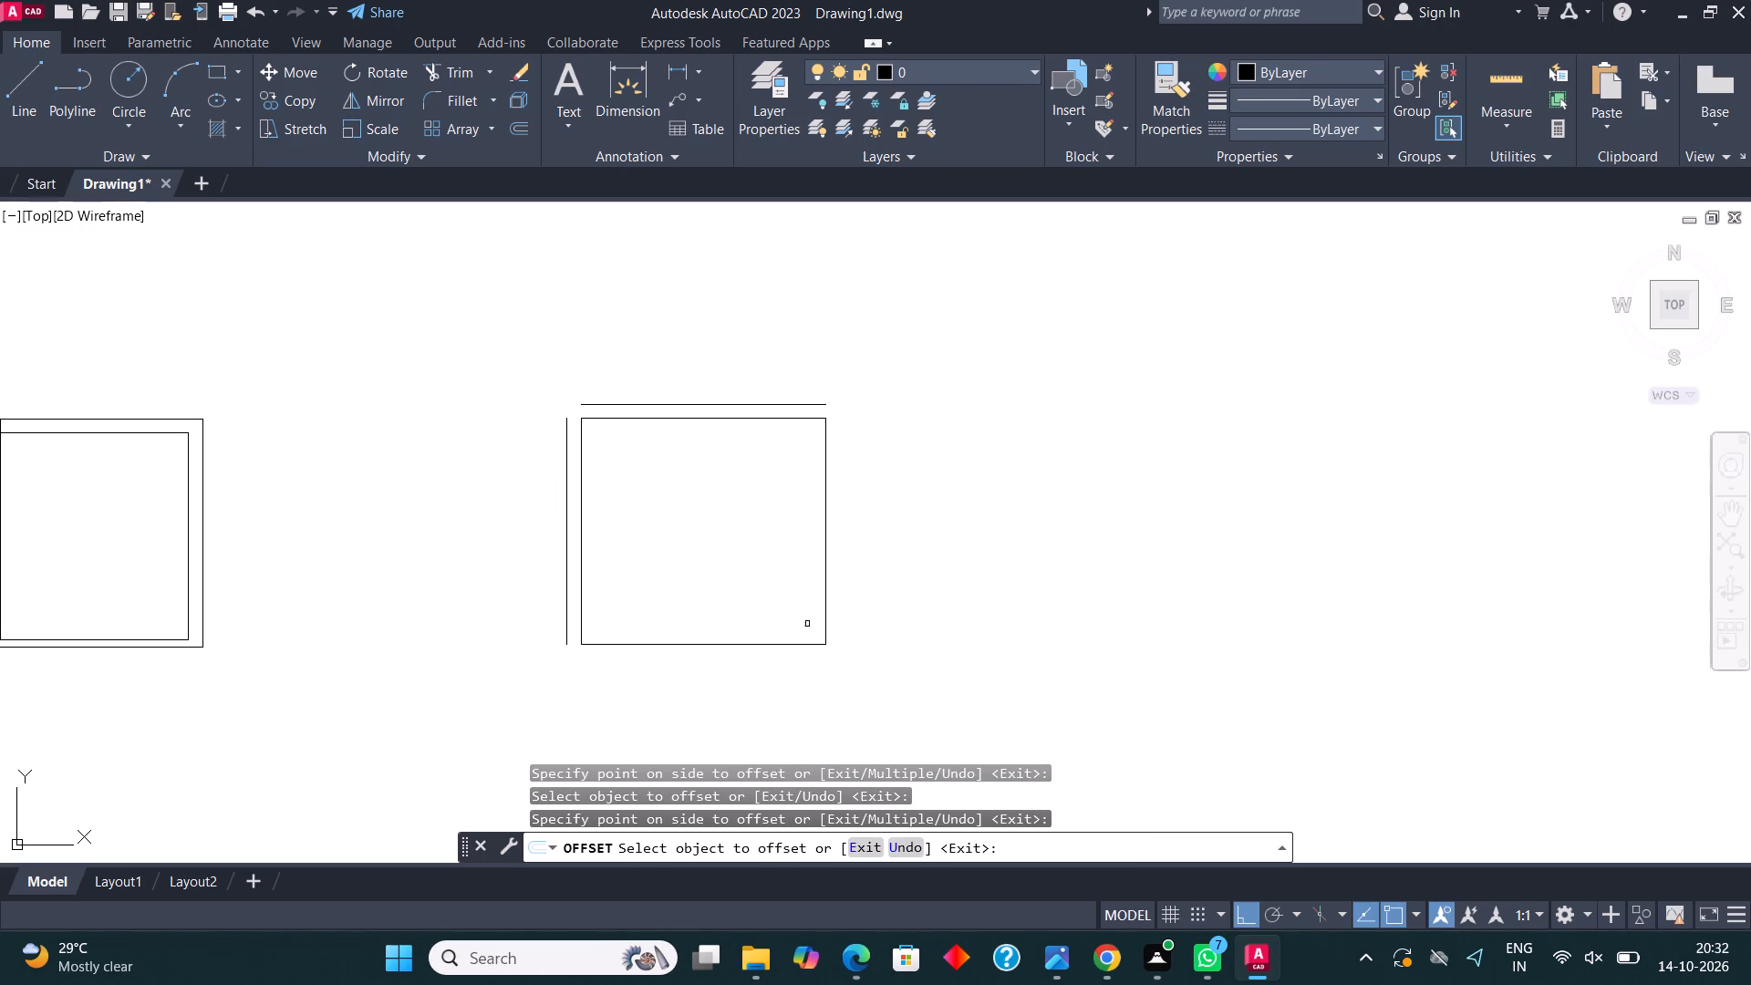
left_click(698, 647)
left_click(699, 665)
left_click(827, 532)
left_click(891, 530)
key("Escape")
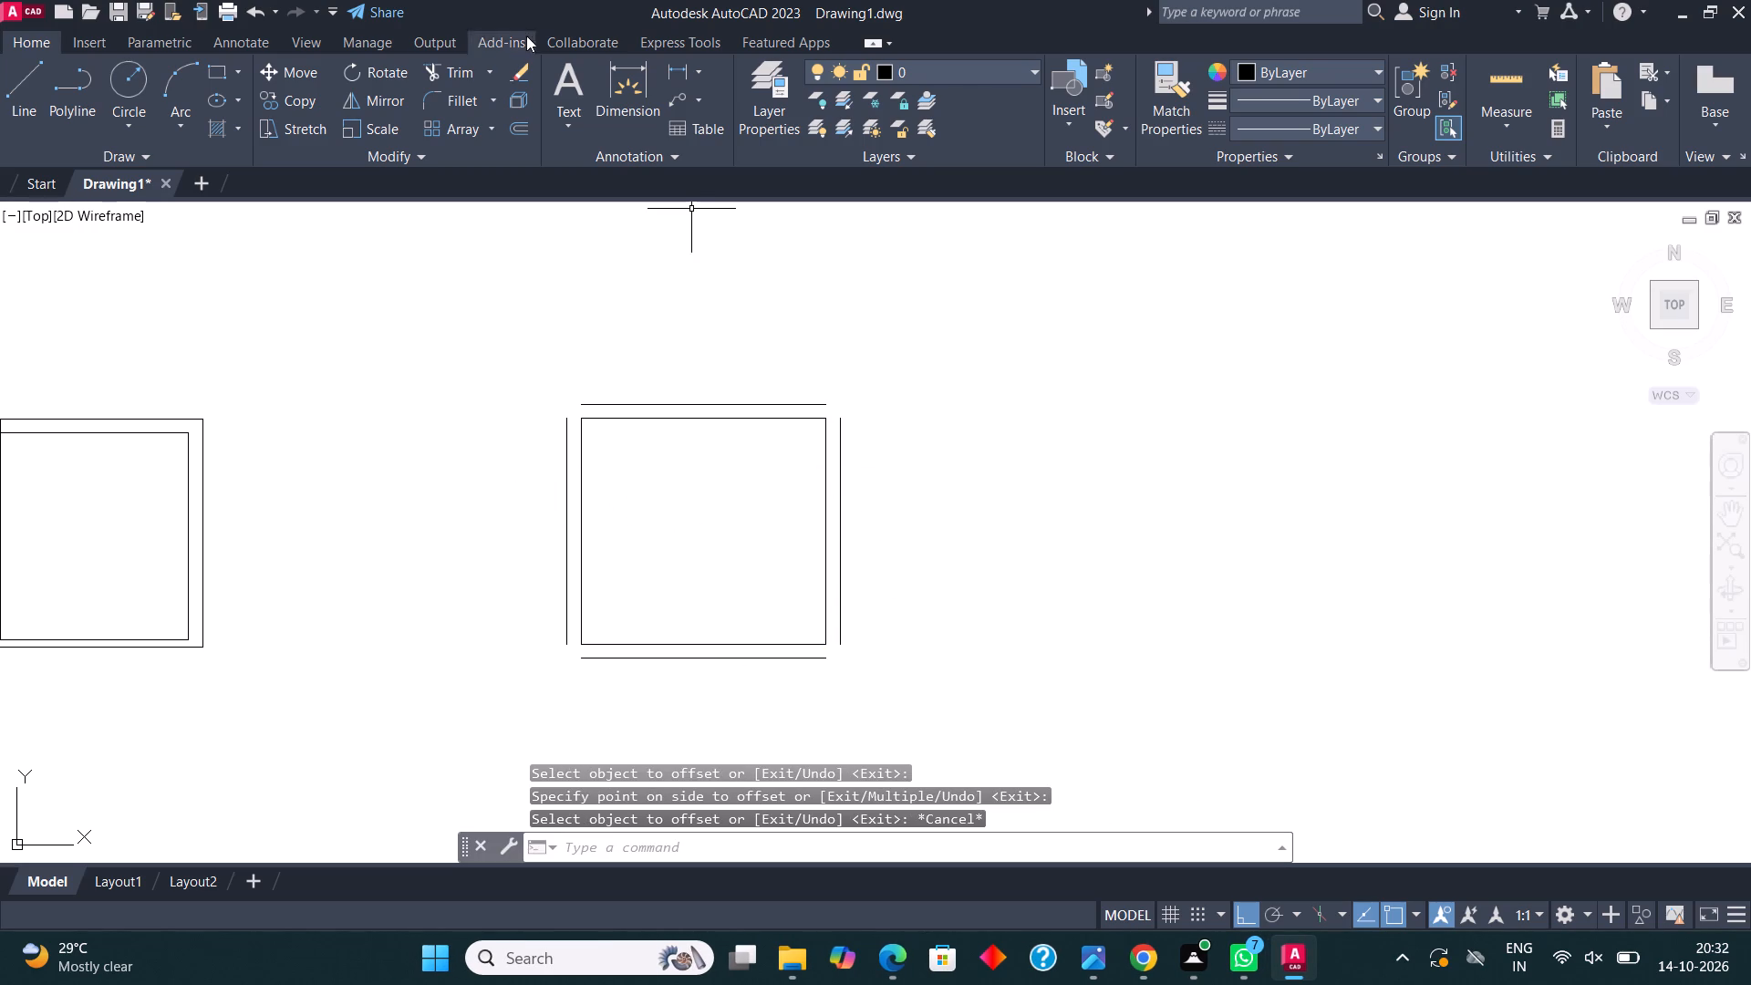
Fillet the four outer wall lines of the 13' by 12' room into closed corners.
left_click(455, 107)
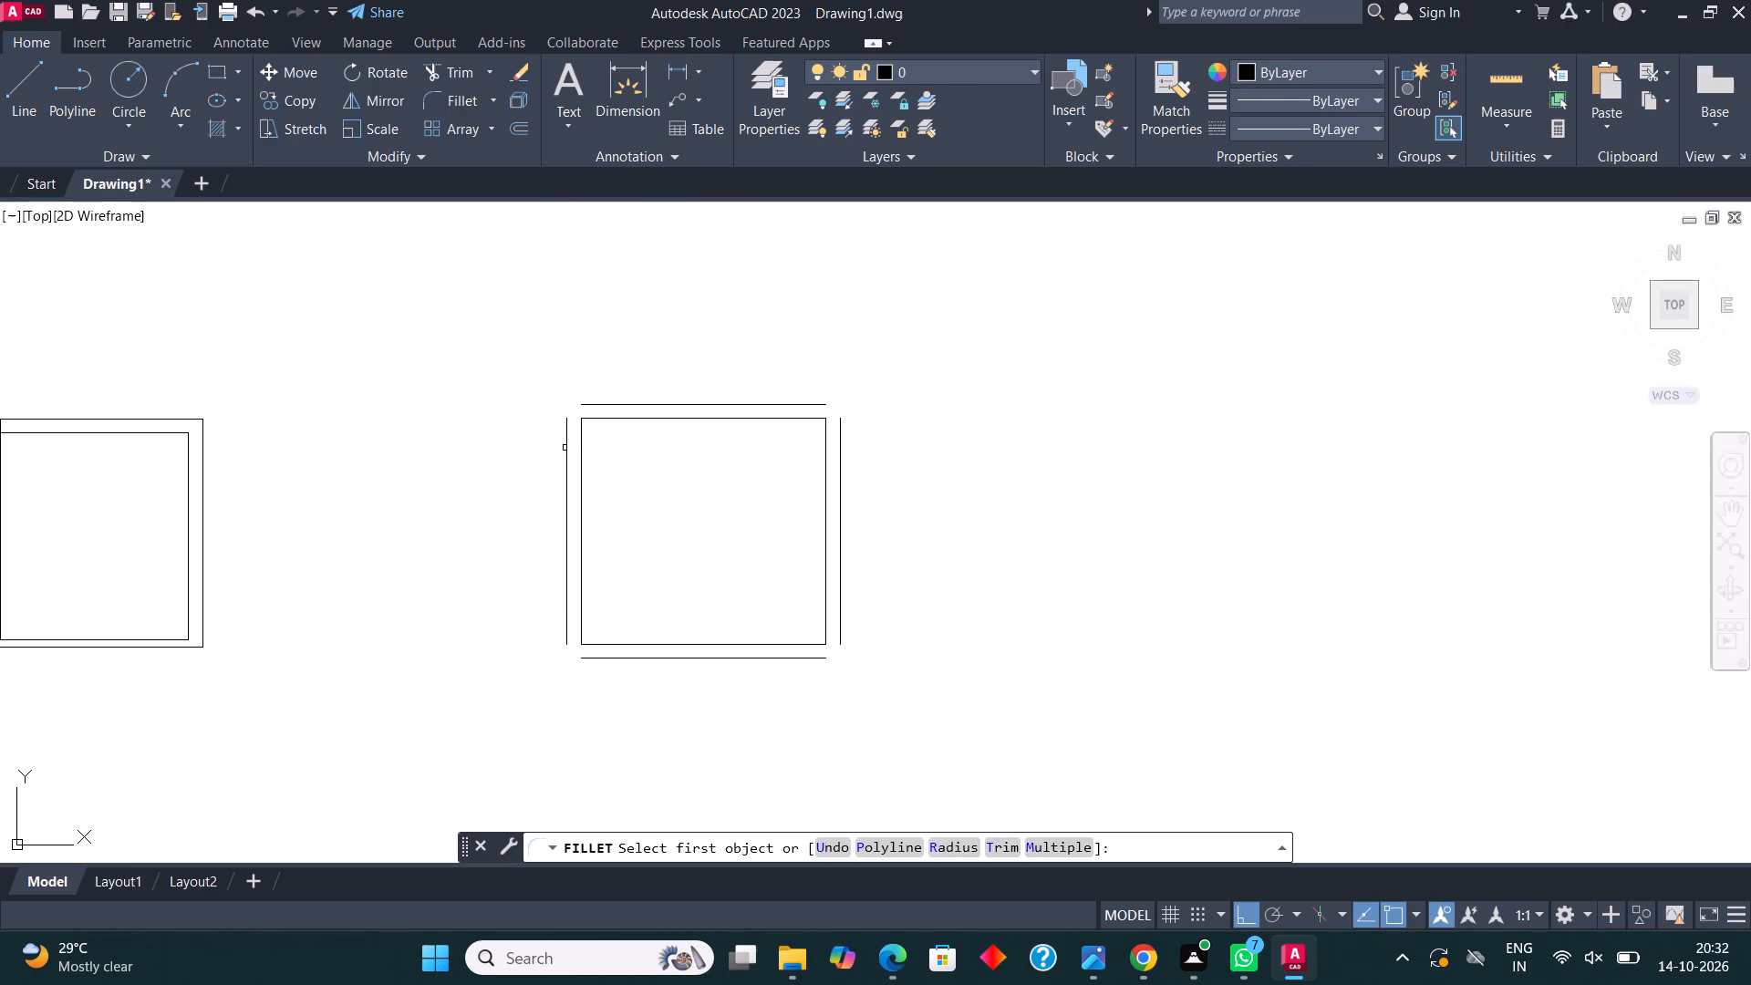
left_click(565, 448)
left_click(604, 409)
left_click(604, 407)
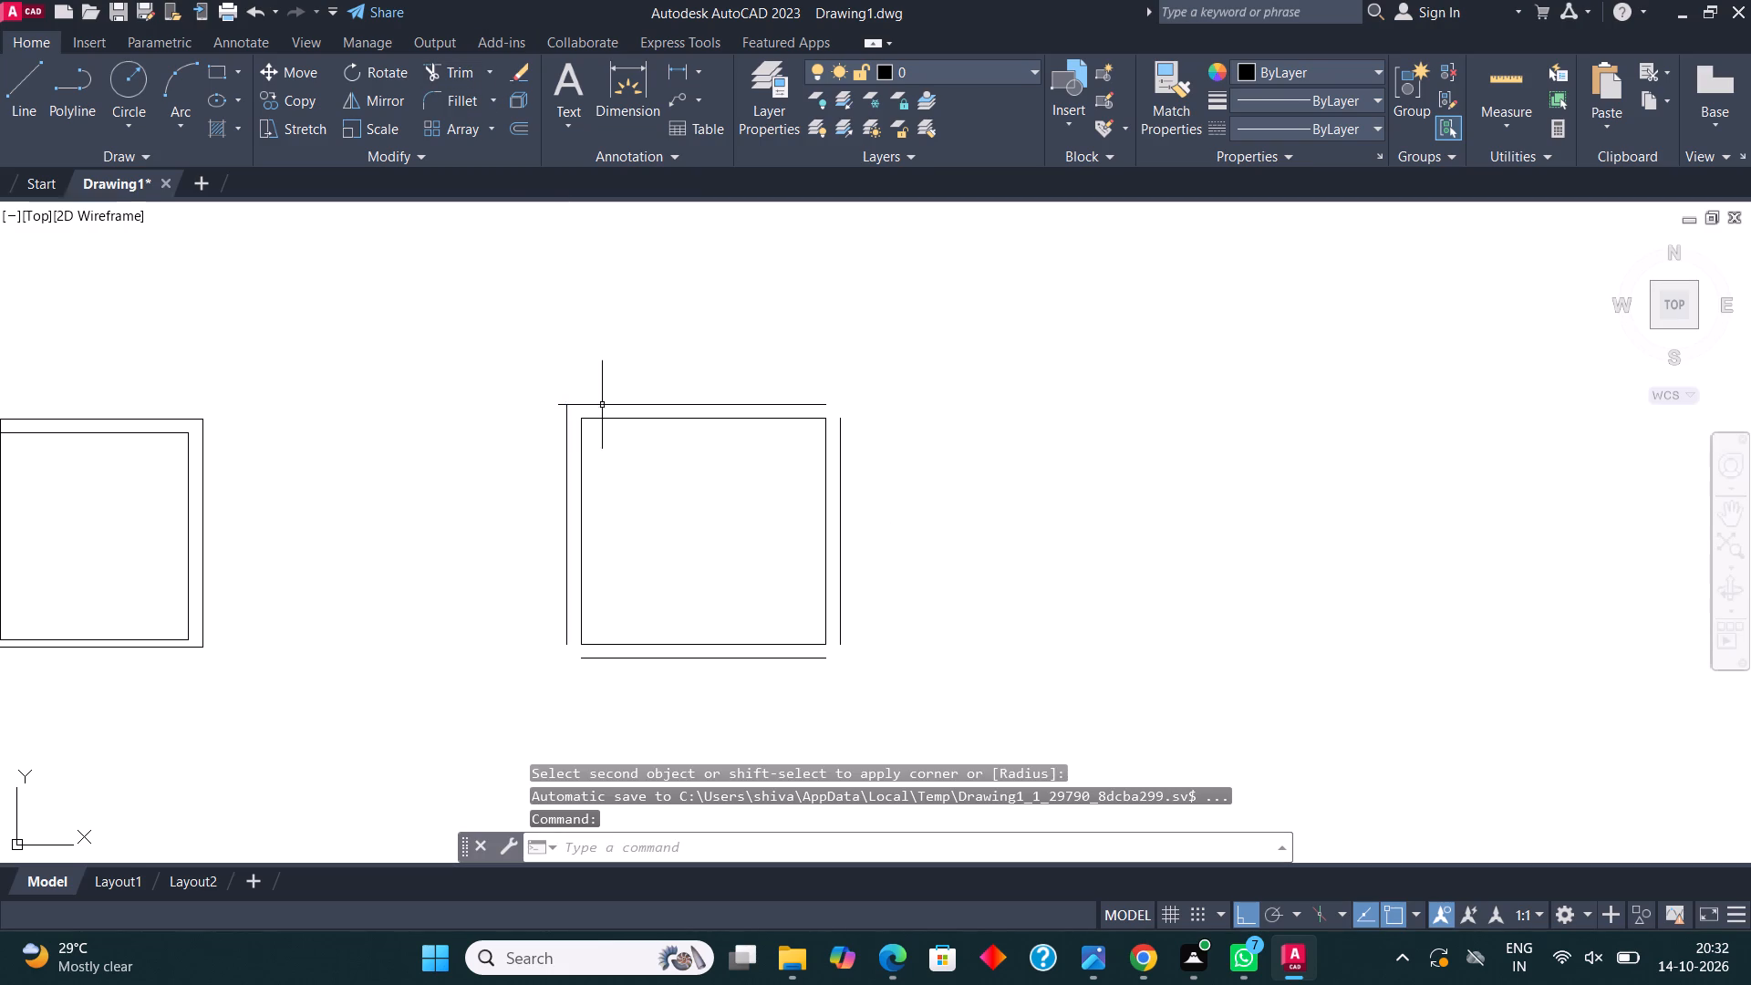
left_click(457, 94)
left_click(810, 403)
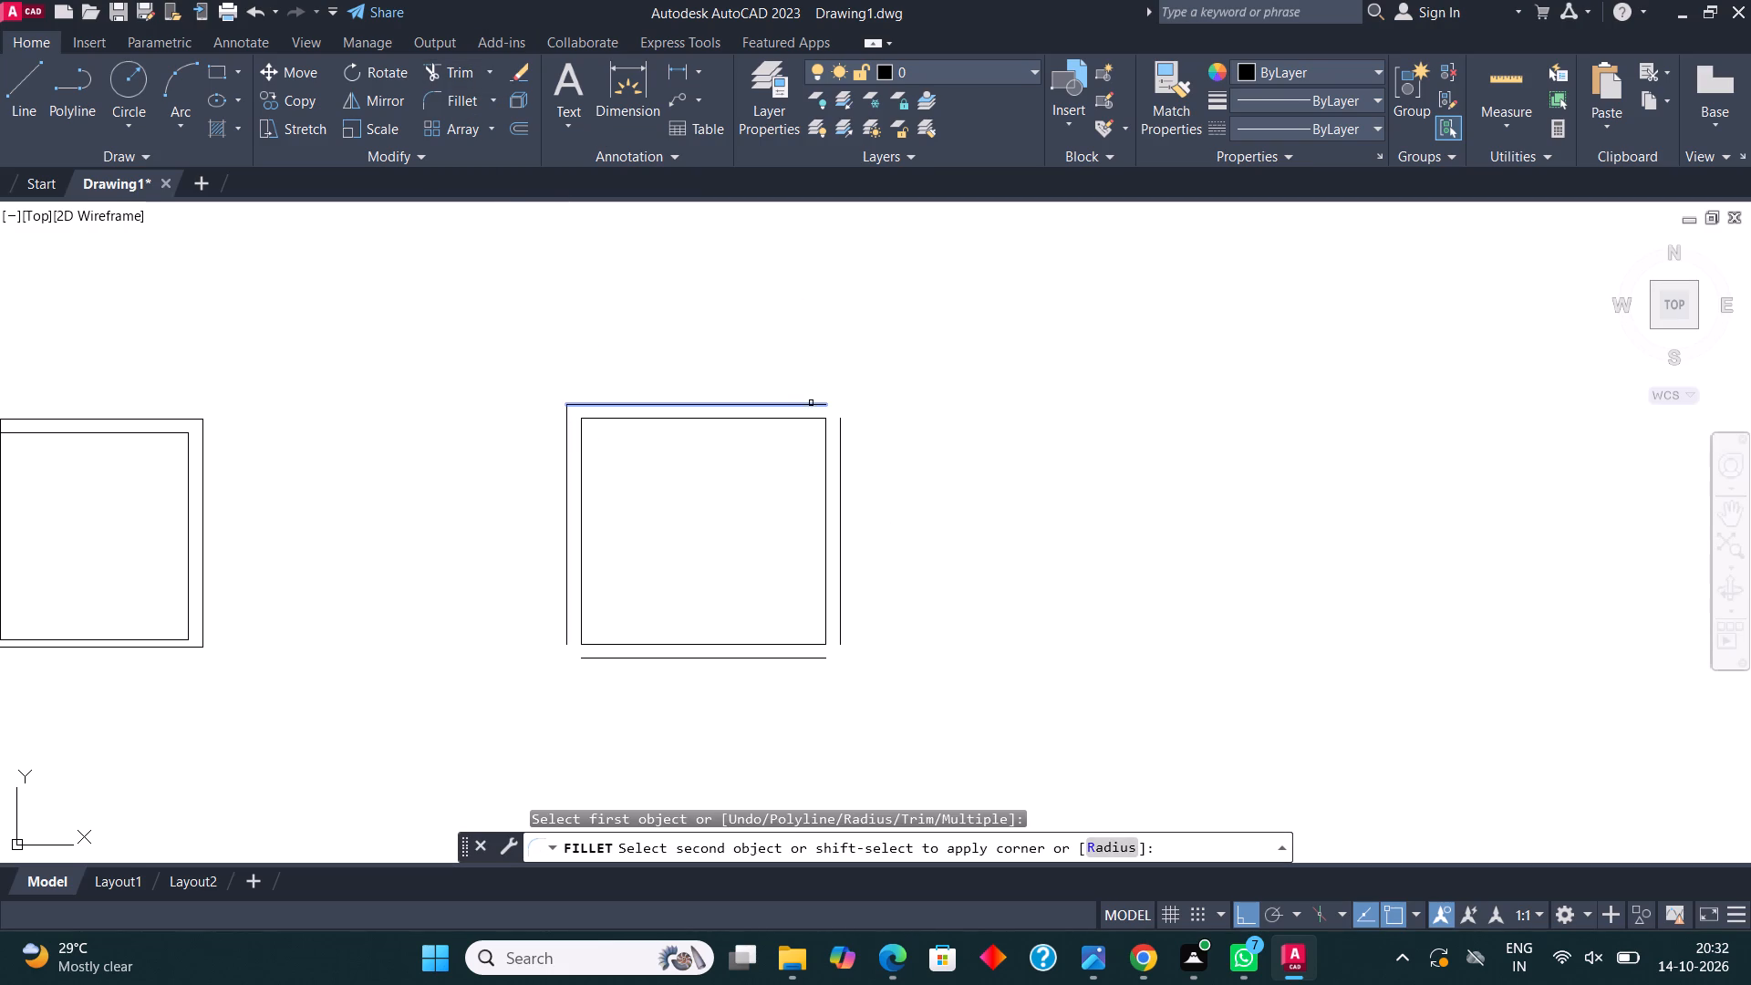
left_click(842, 439)
left_click(456, 105)
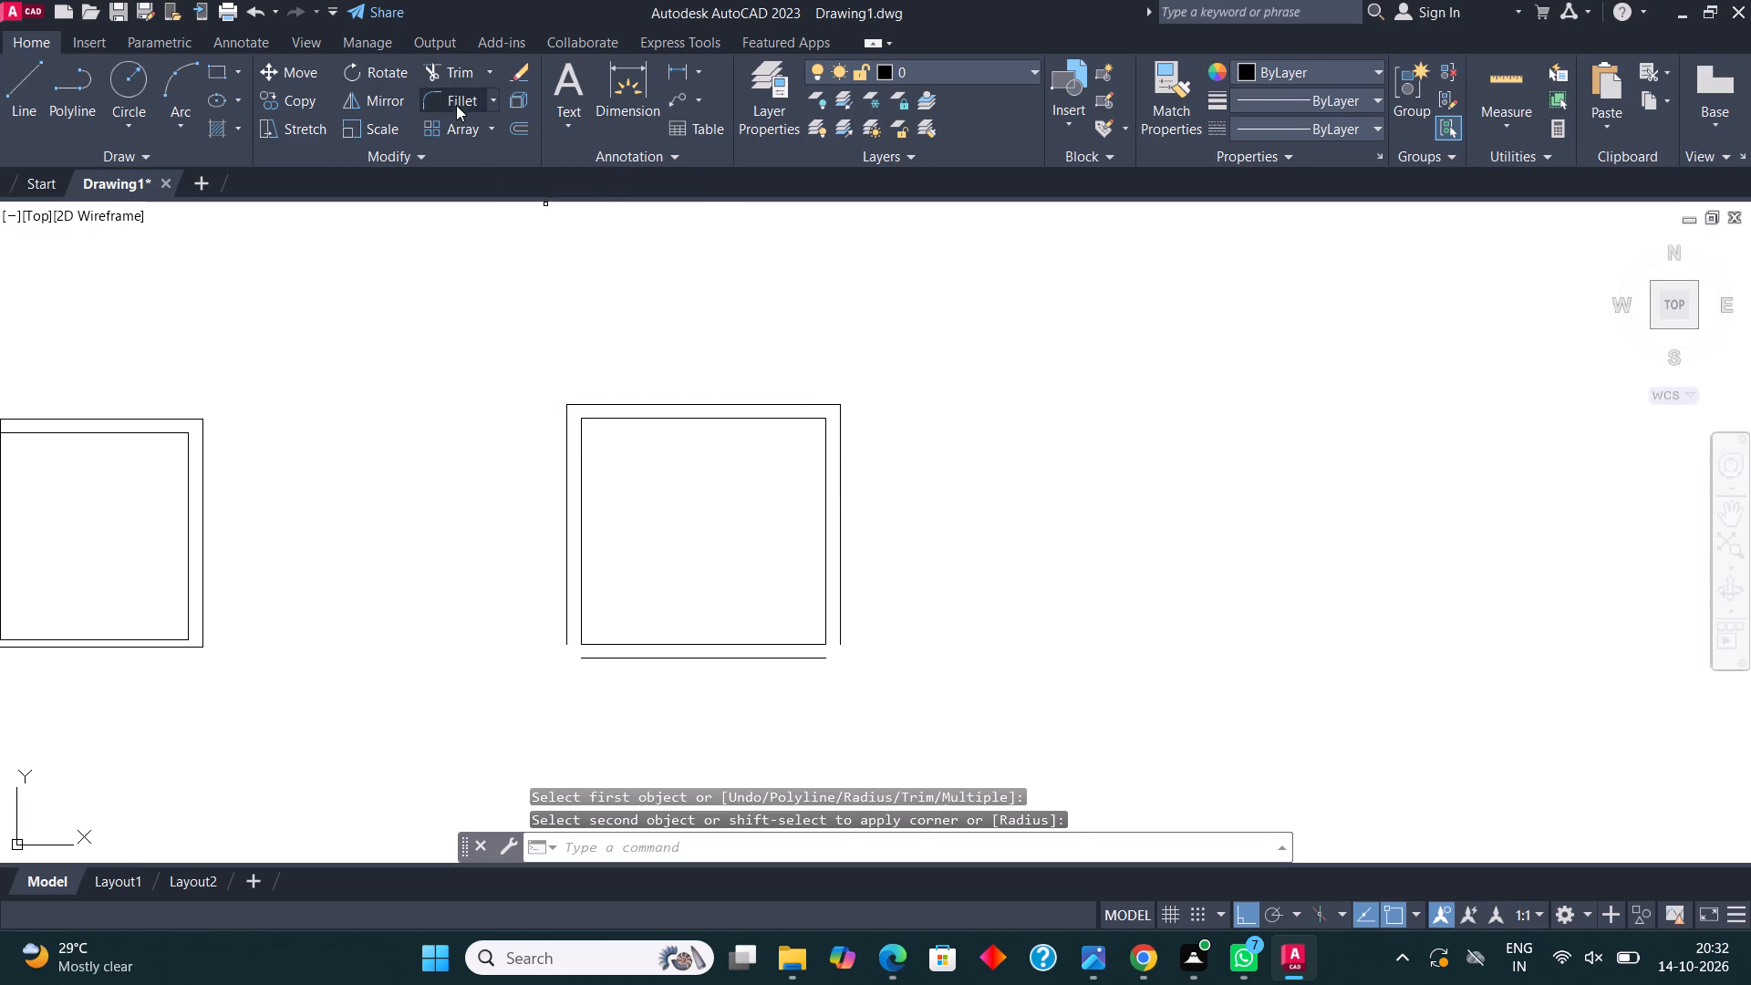
left_click(569, 572)
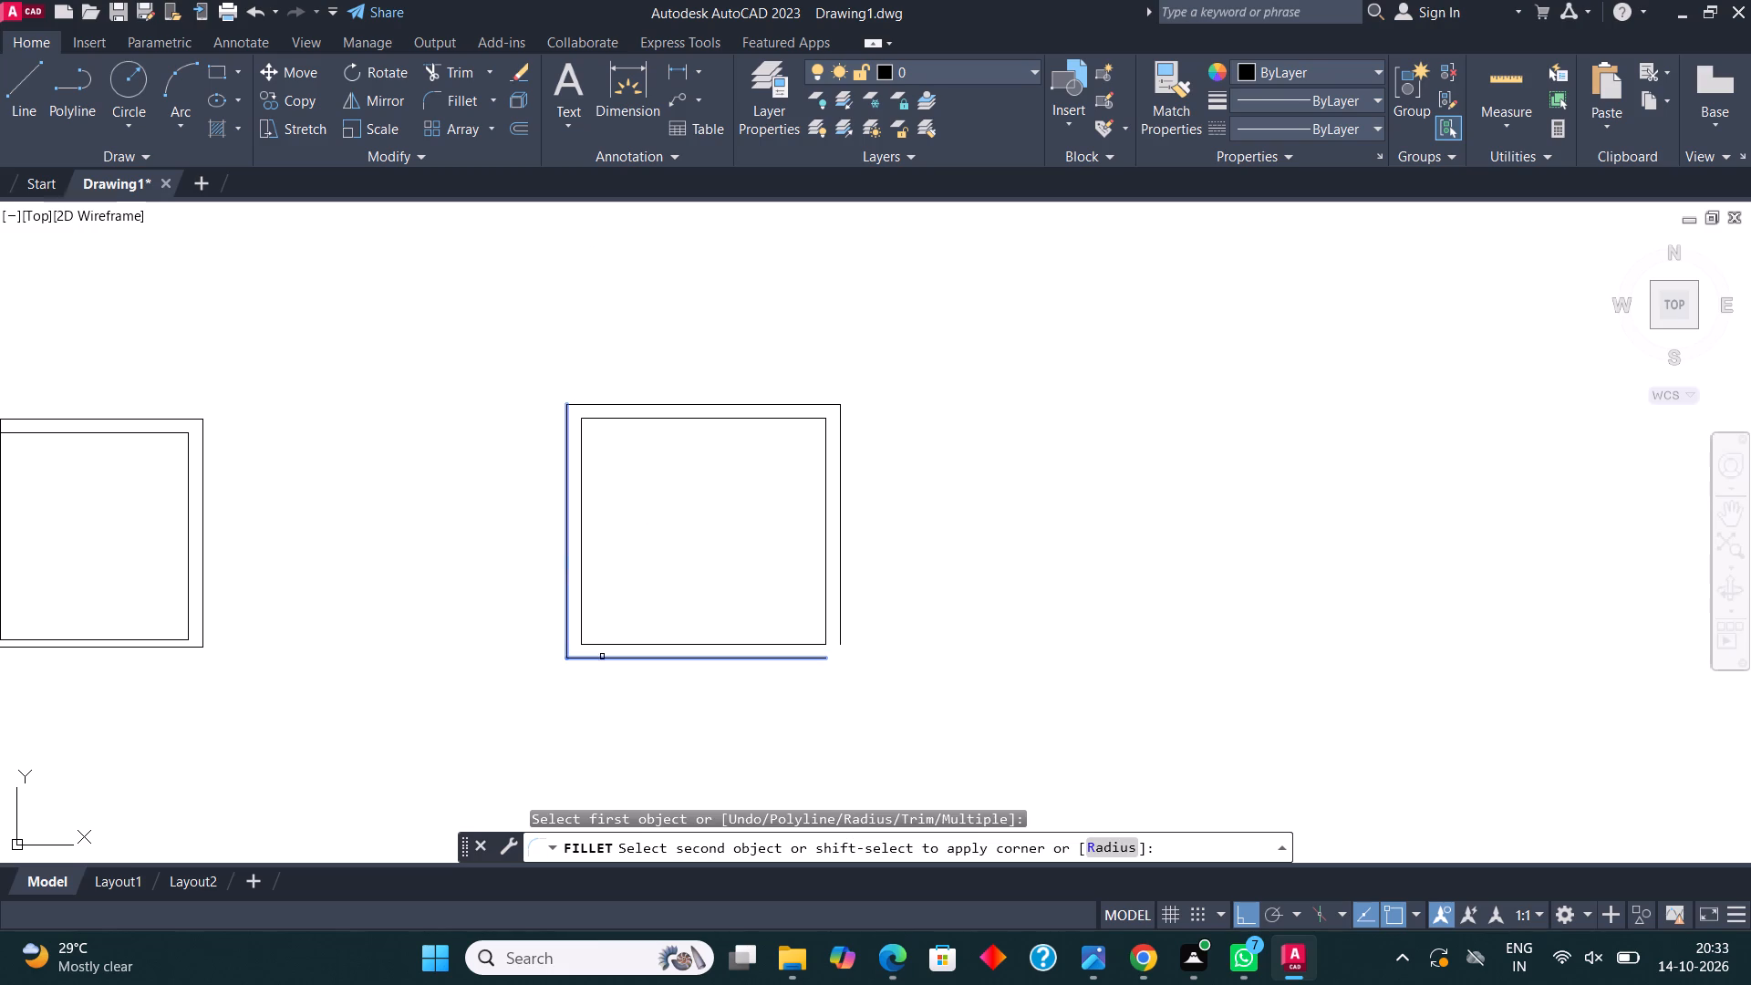
left_click(605, 659)
left_click(448, 99)
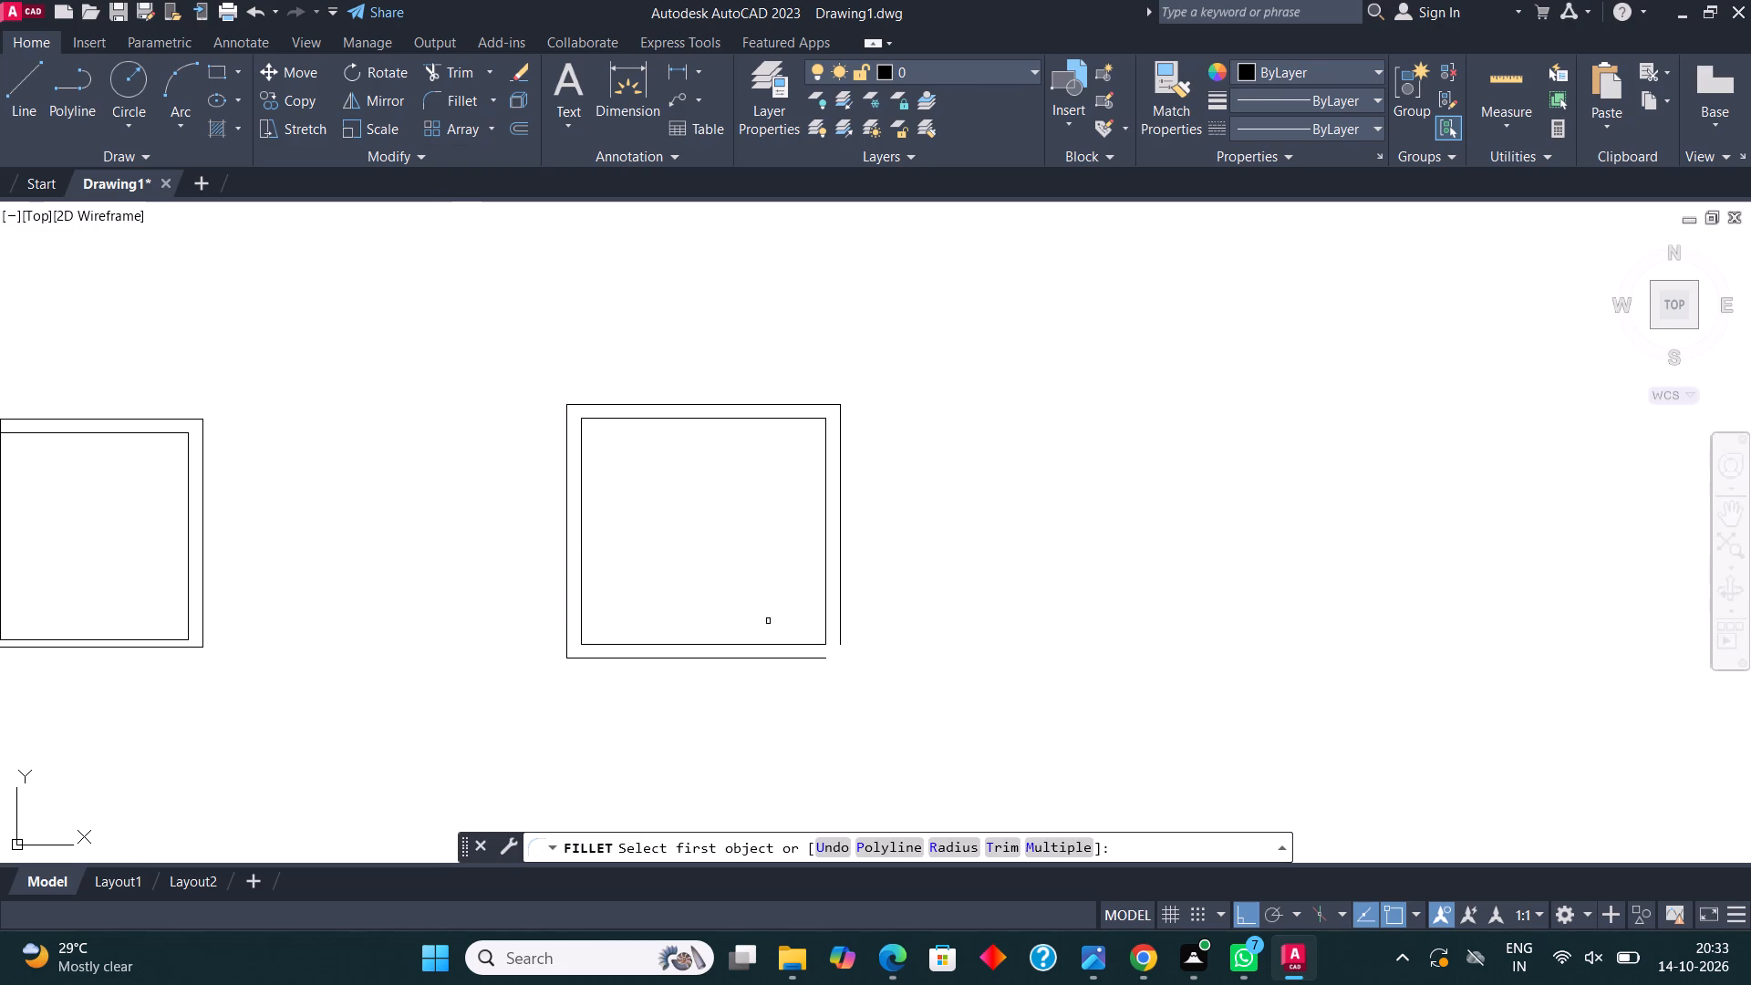
left_click(785, 661)
left_click(835, 587)
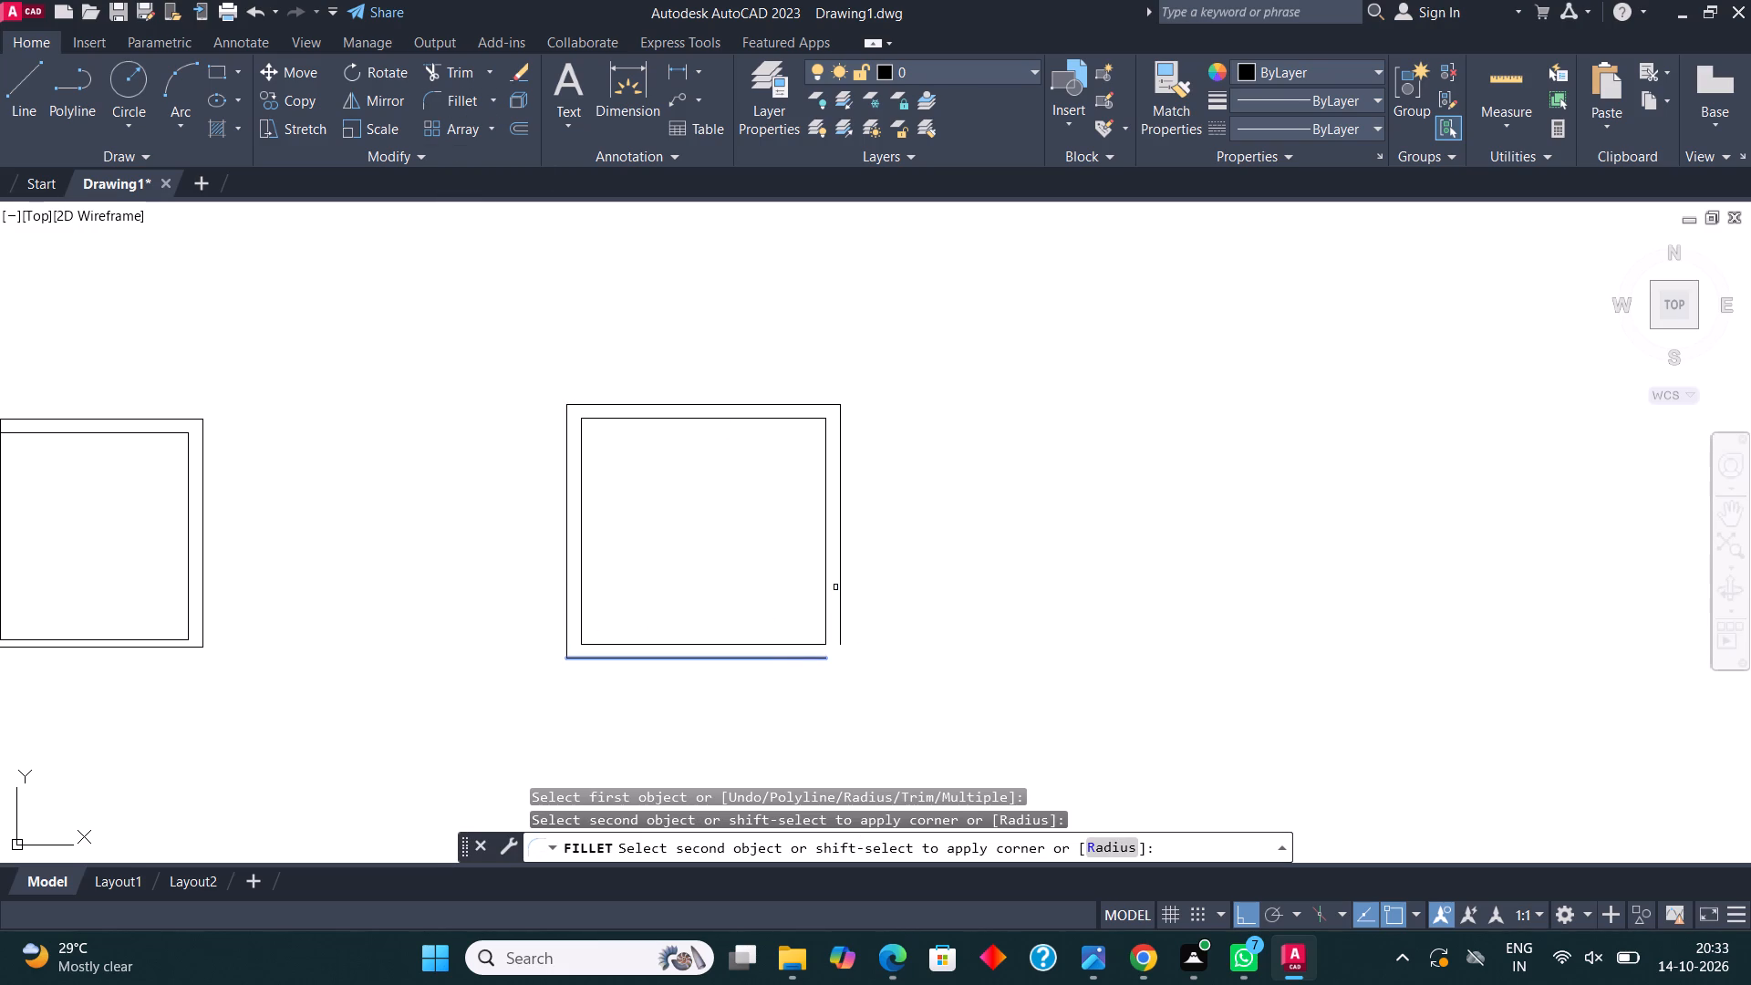
left_click(844, 565)
left_click(840, 535)
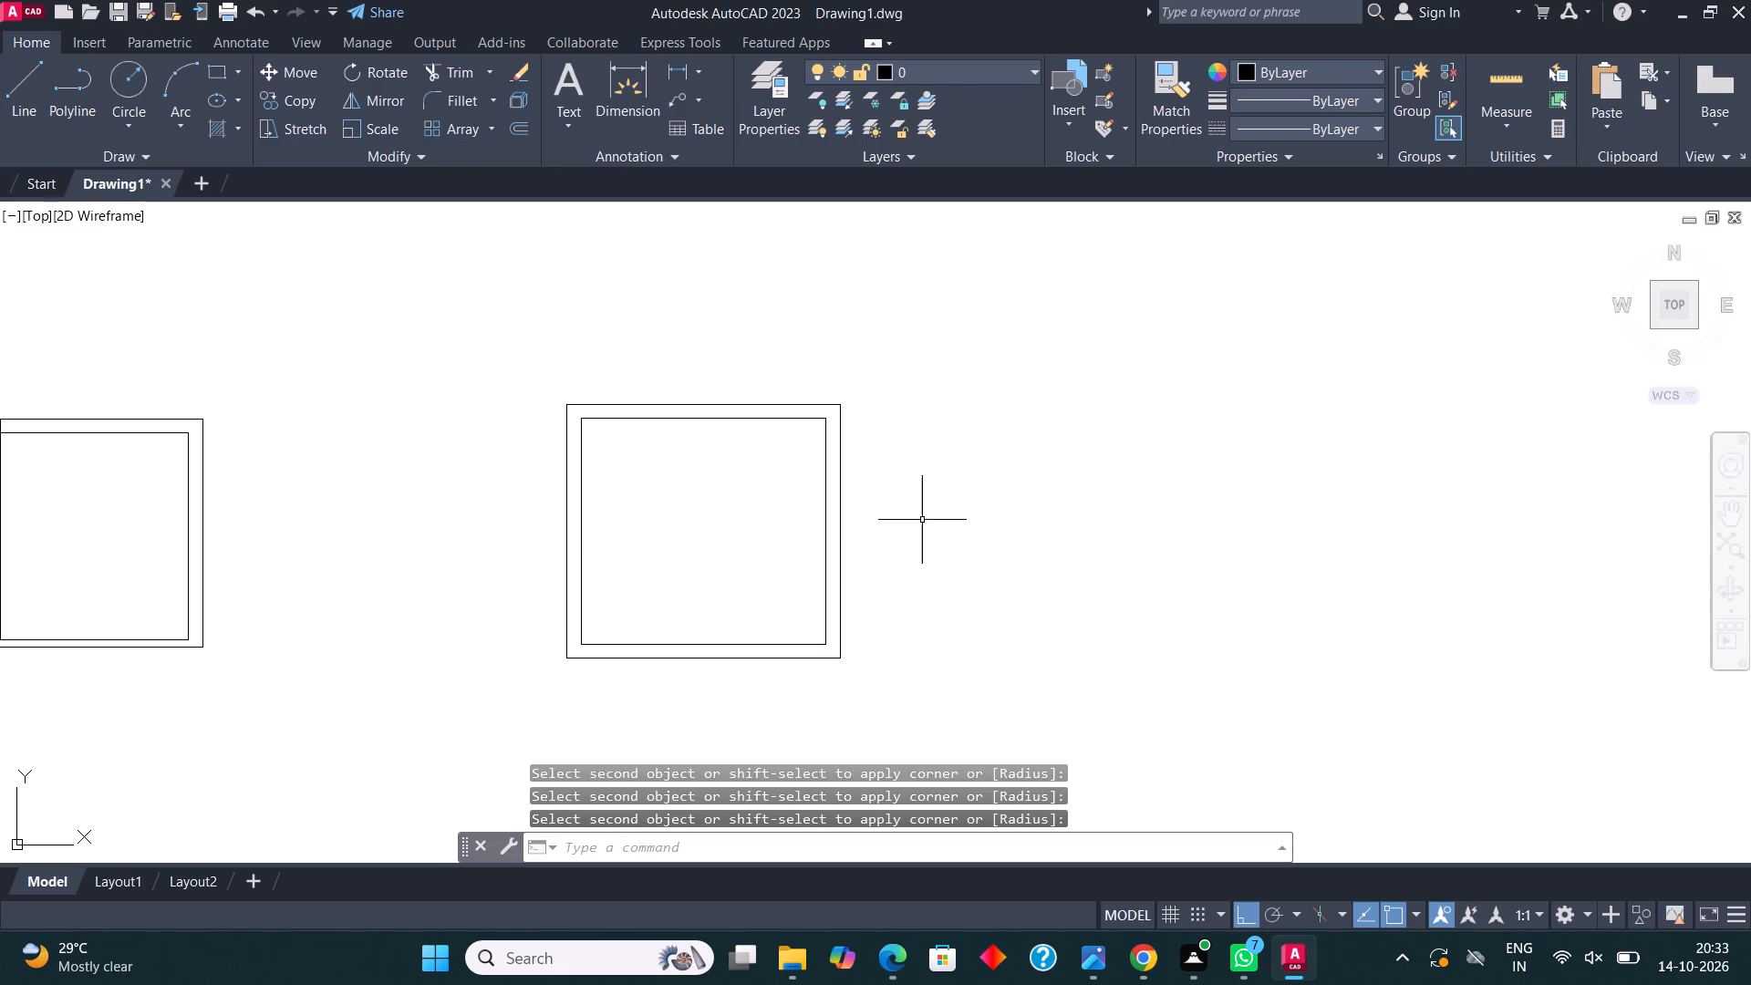
Draw an adjoining side room from the 13' by 12' room's inner upper-right corner: across its wall, 5' right, 7'7.5" down, left to its outer wall.
middle_click_drag(943, 495, 894, 498)
left_click(18, 82)
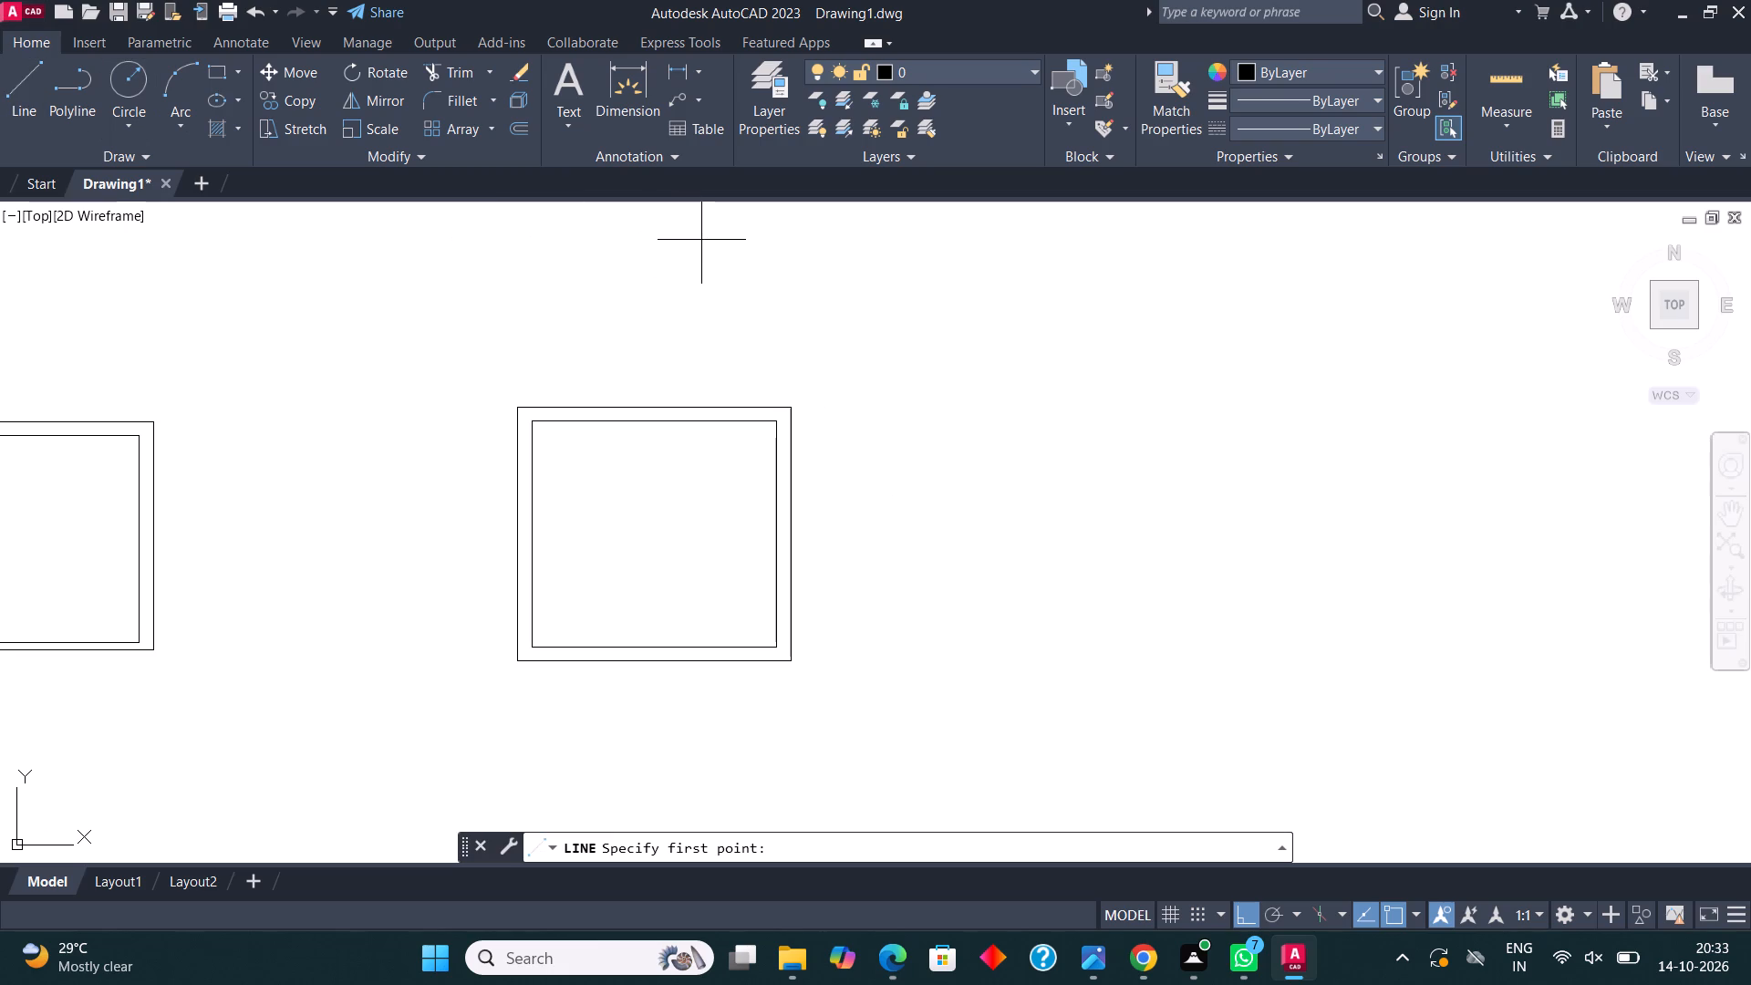
scroll(851, 410, "up", 4)
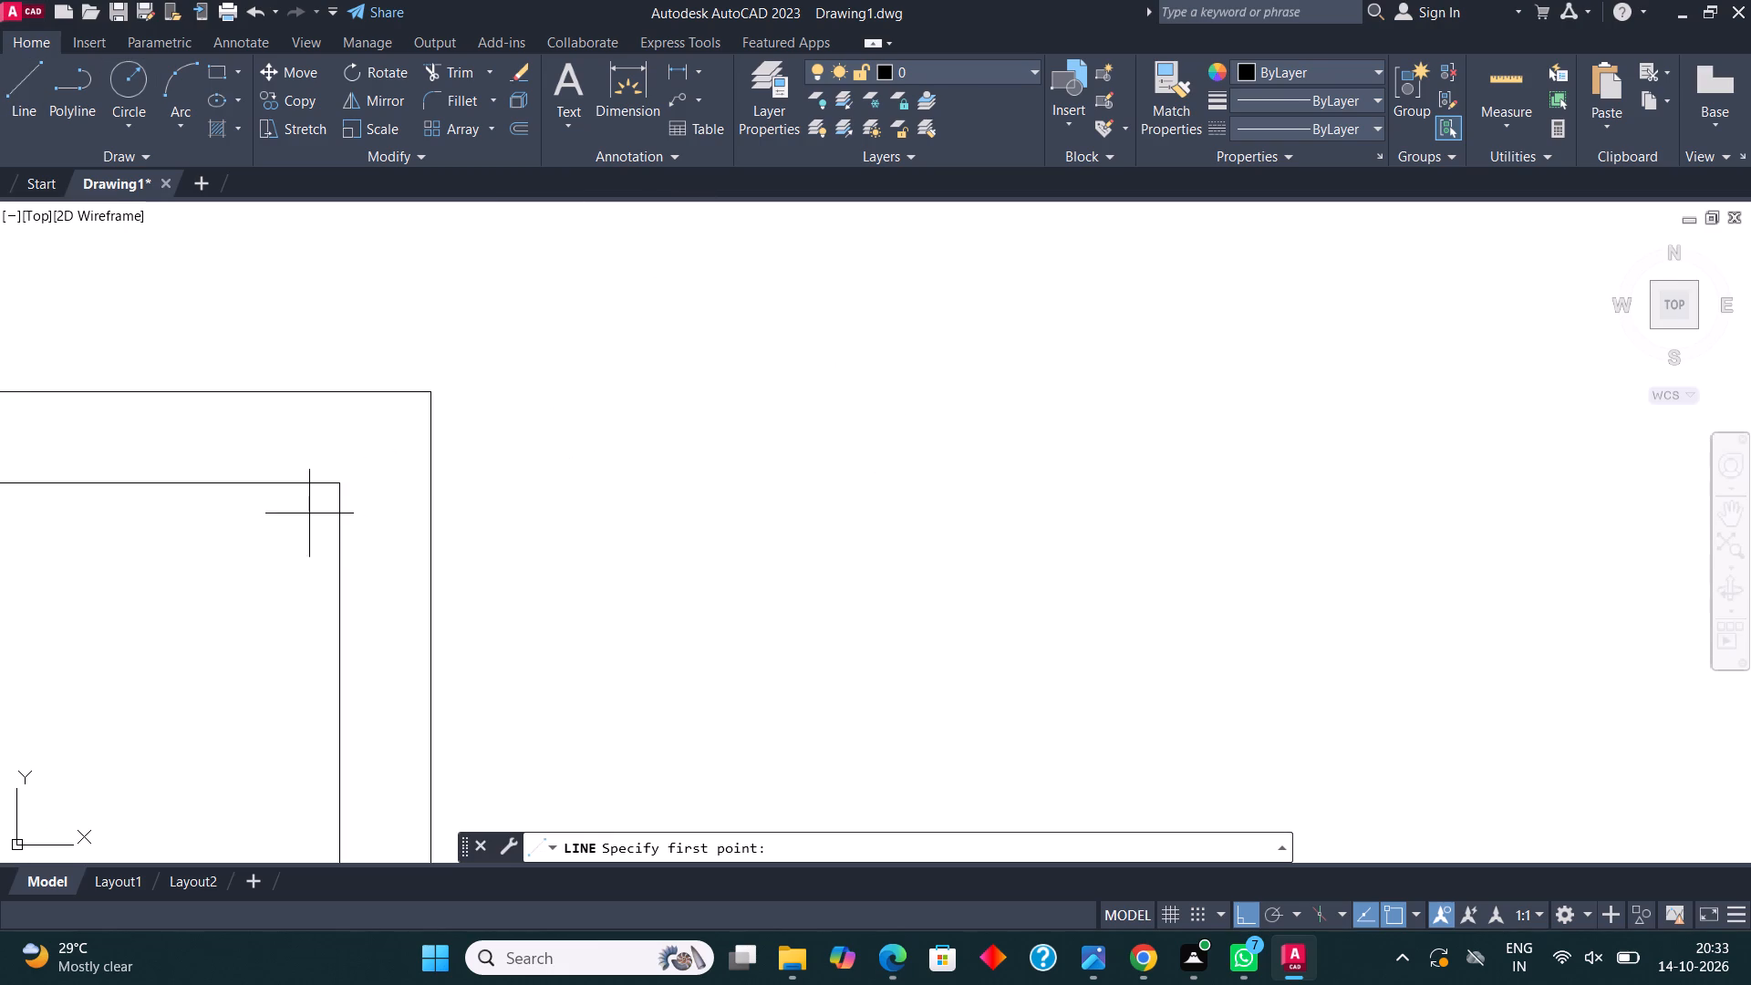
left_click(347, 489)
left_click(432, 488)
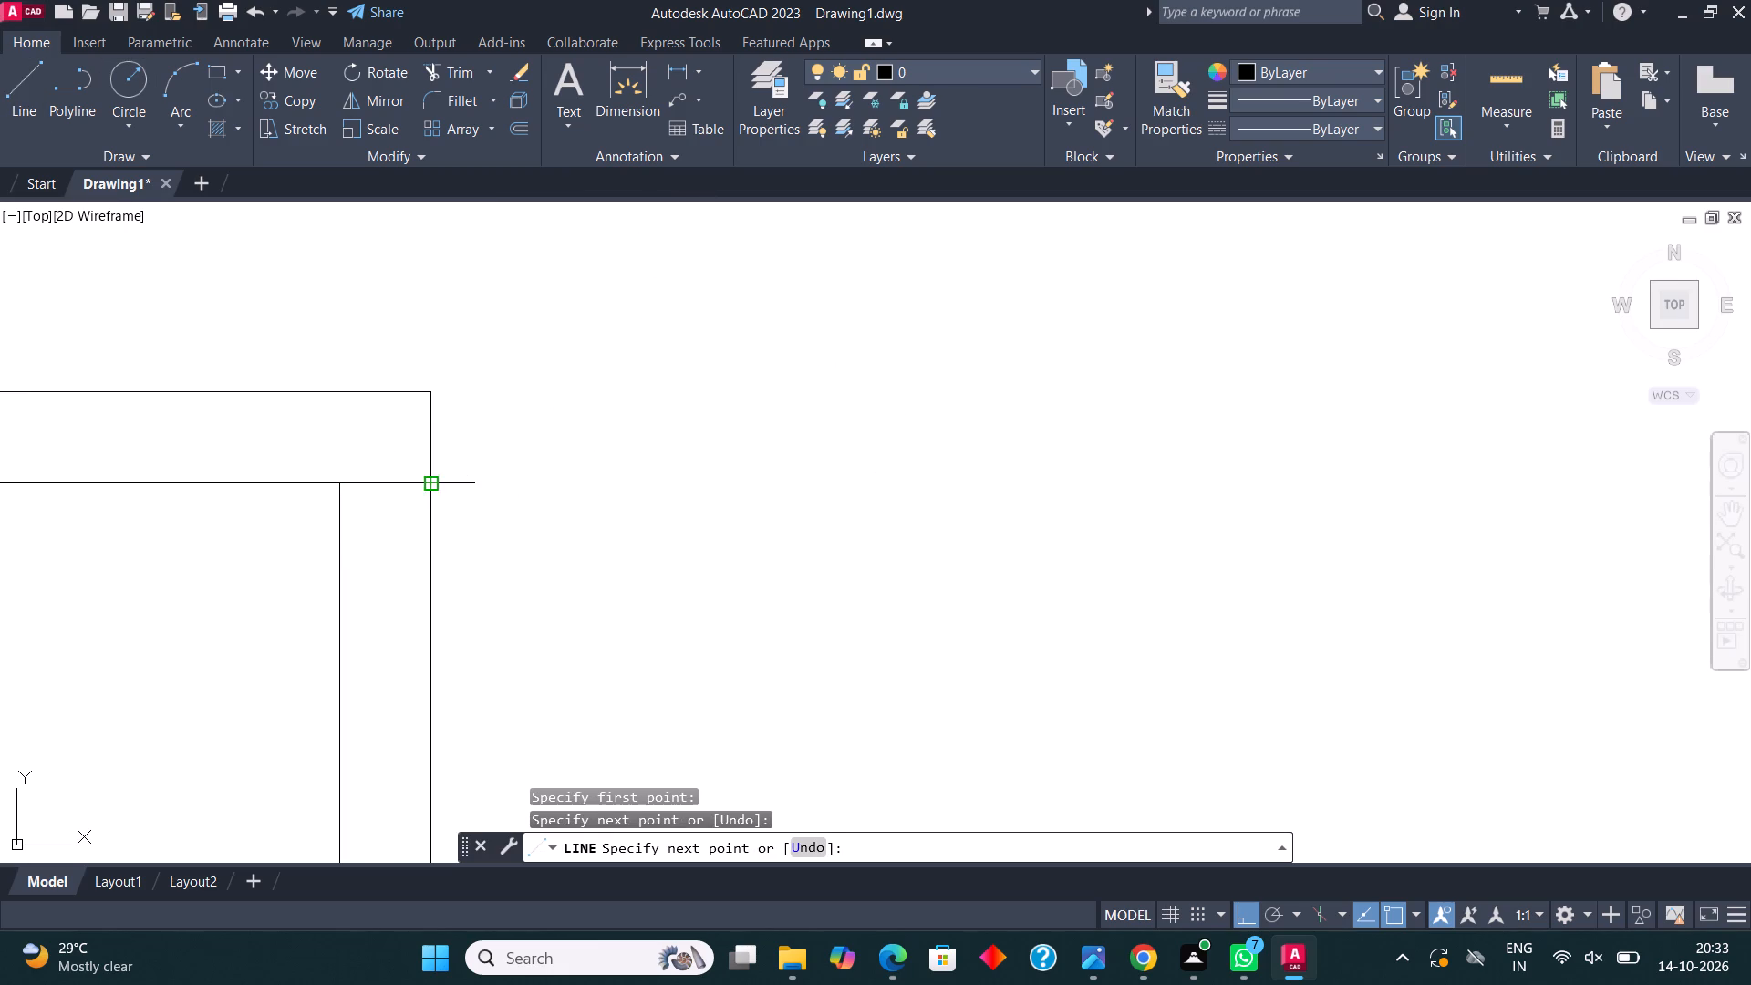
type("5'")
key("Return")
scroll(790, 510, "down", 2)
middle_click_drag(865, 573, 868, 414)
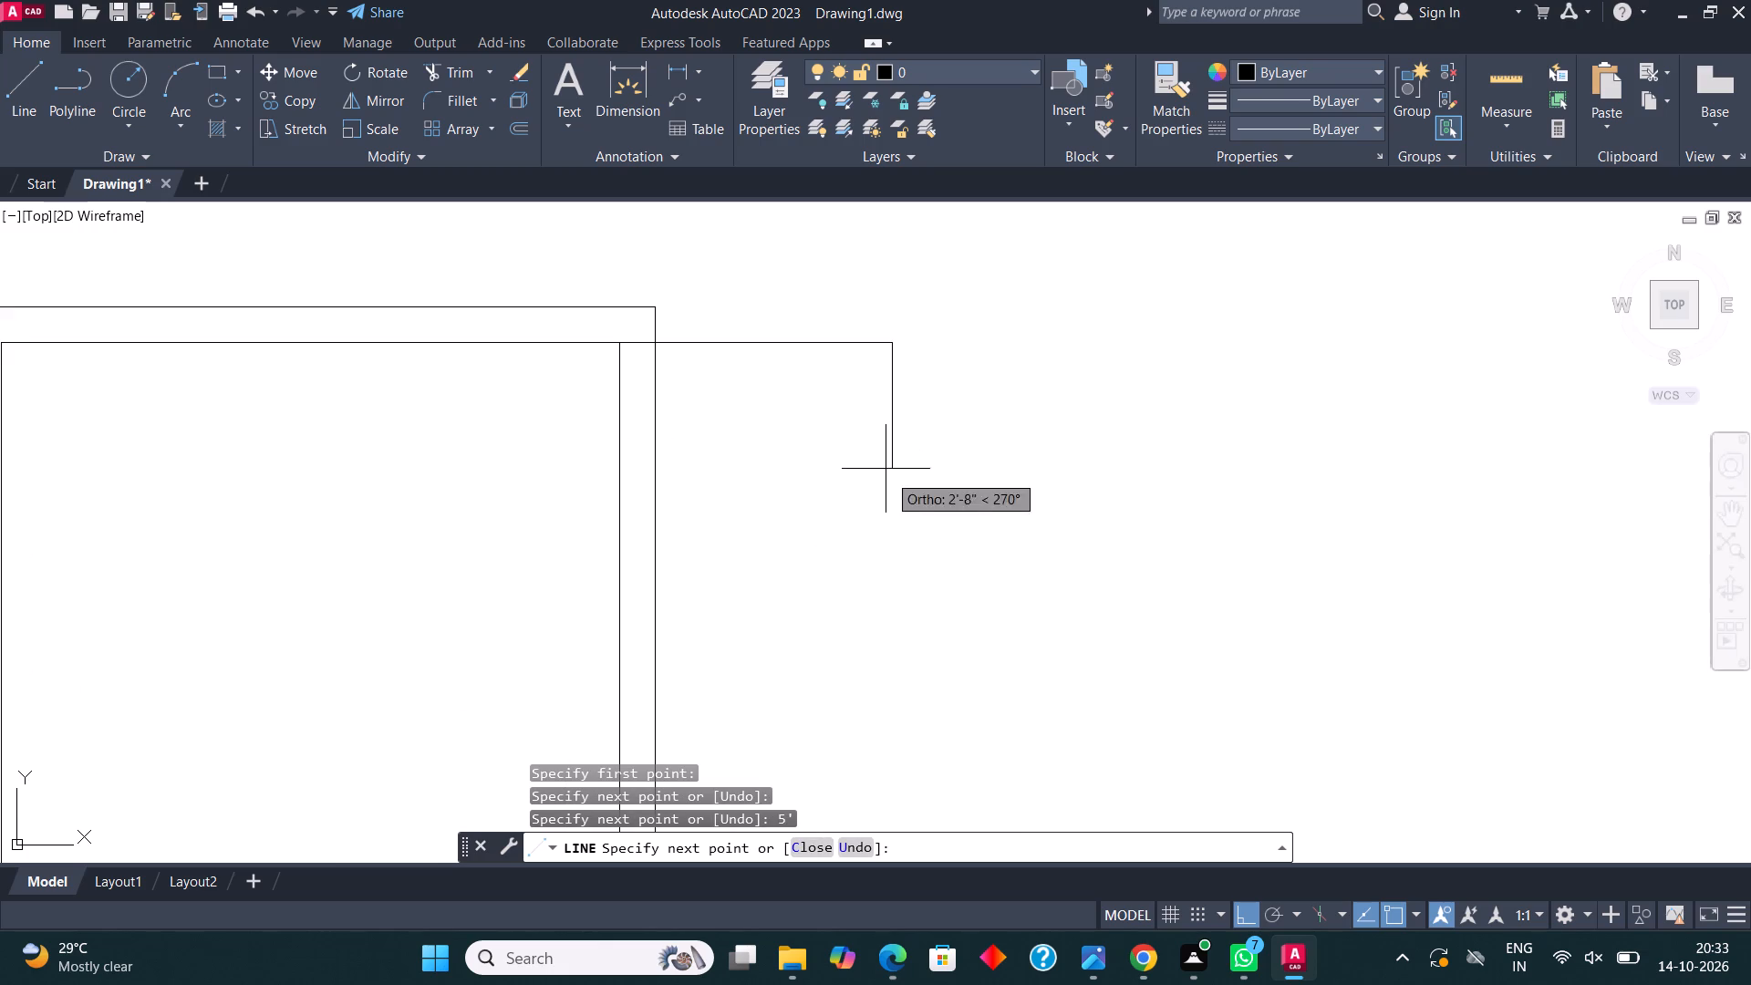
type("7'")
key("7")
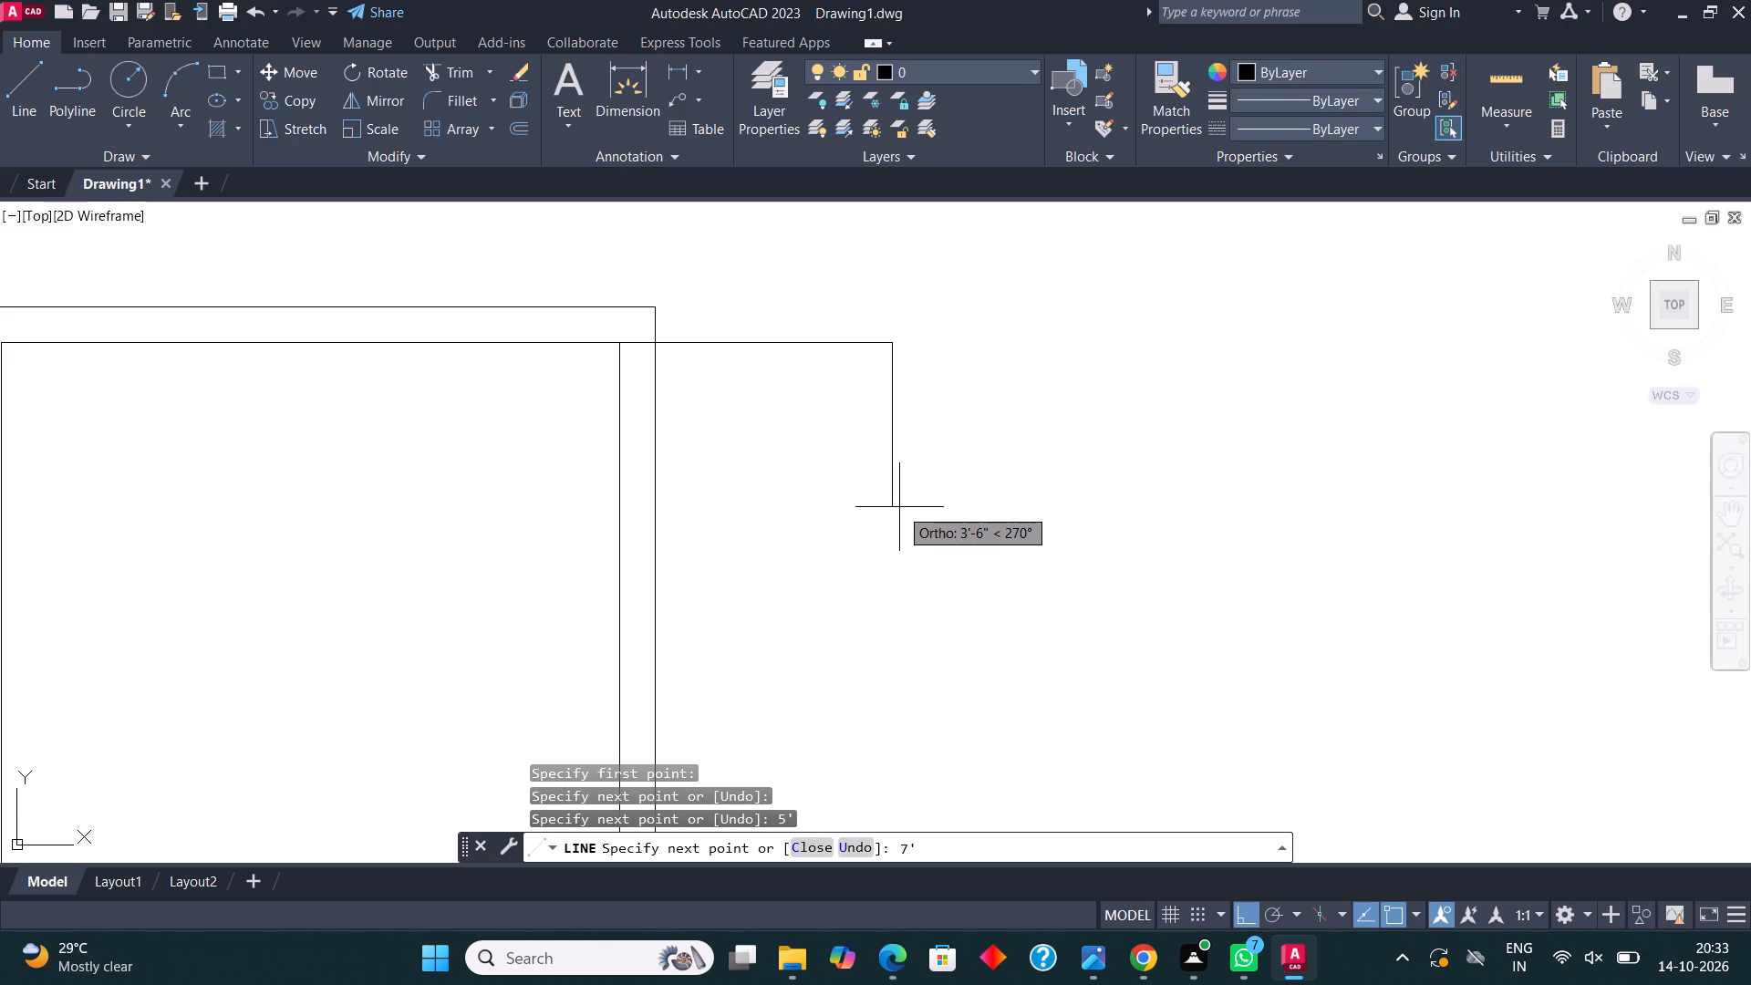
key("period")
type("5\"")
key("Return")
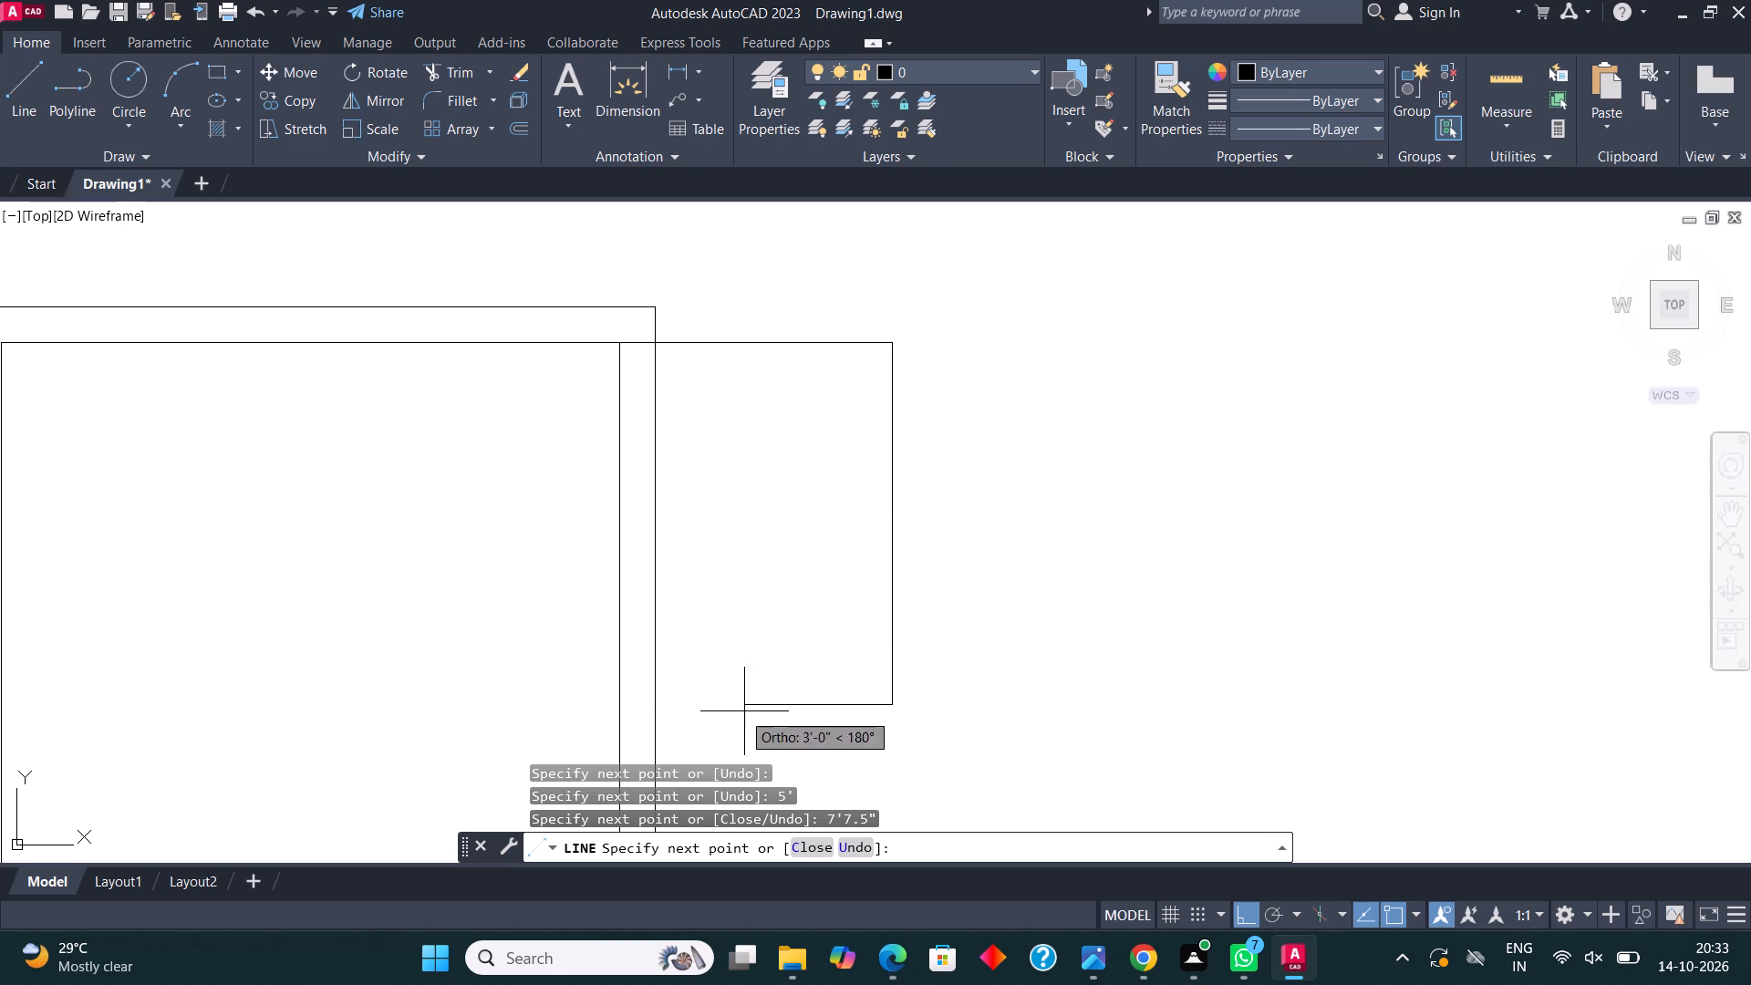
left_click(648, 697)
key("Escape")
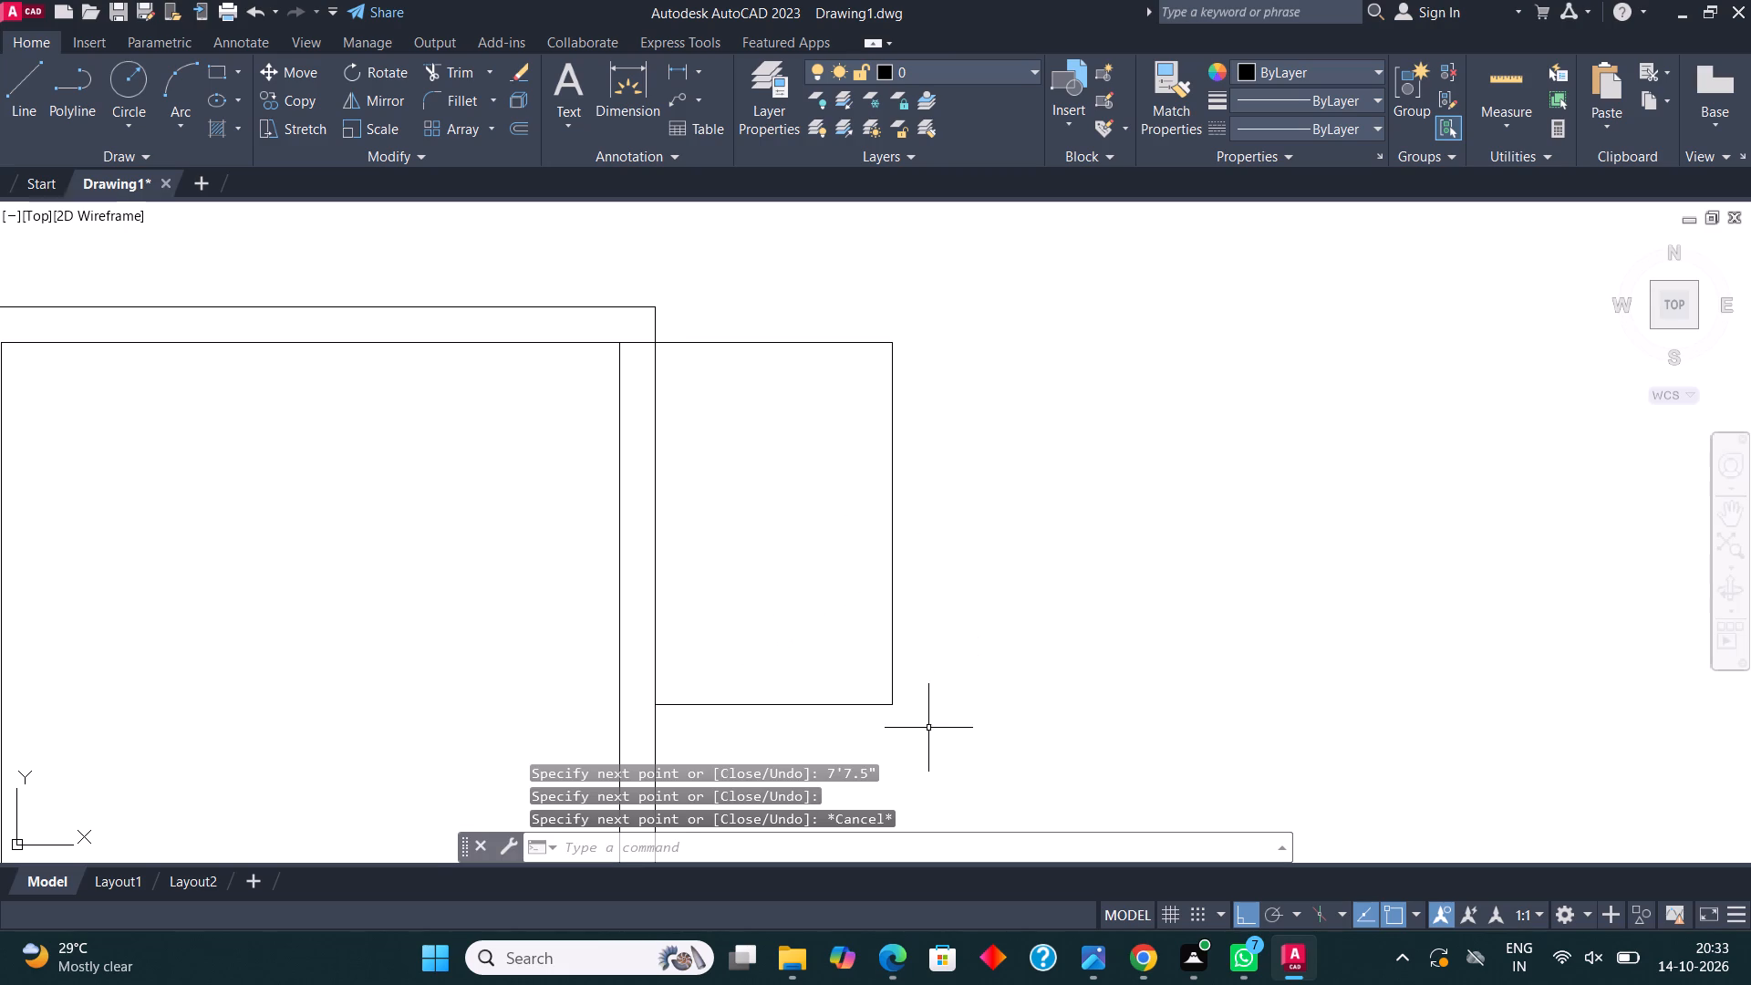
Move the side room's three outline lines up 4.5" along the 13' by 12' room's outer wall.
left_click(928, 730)
left_click(791, 332)
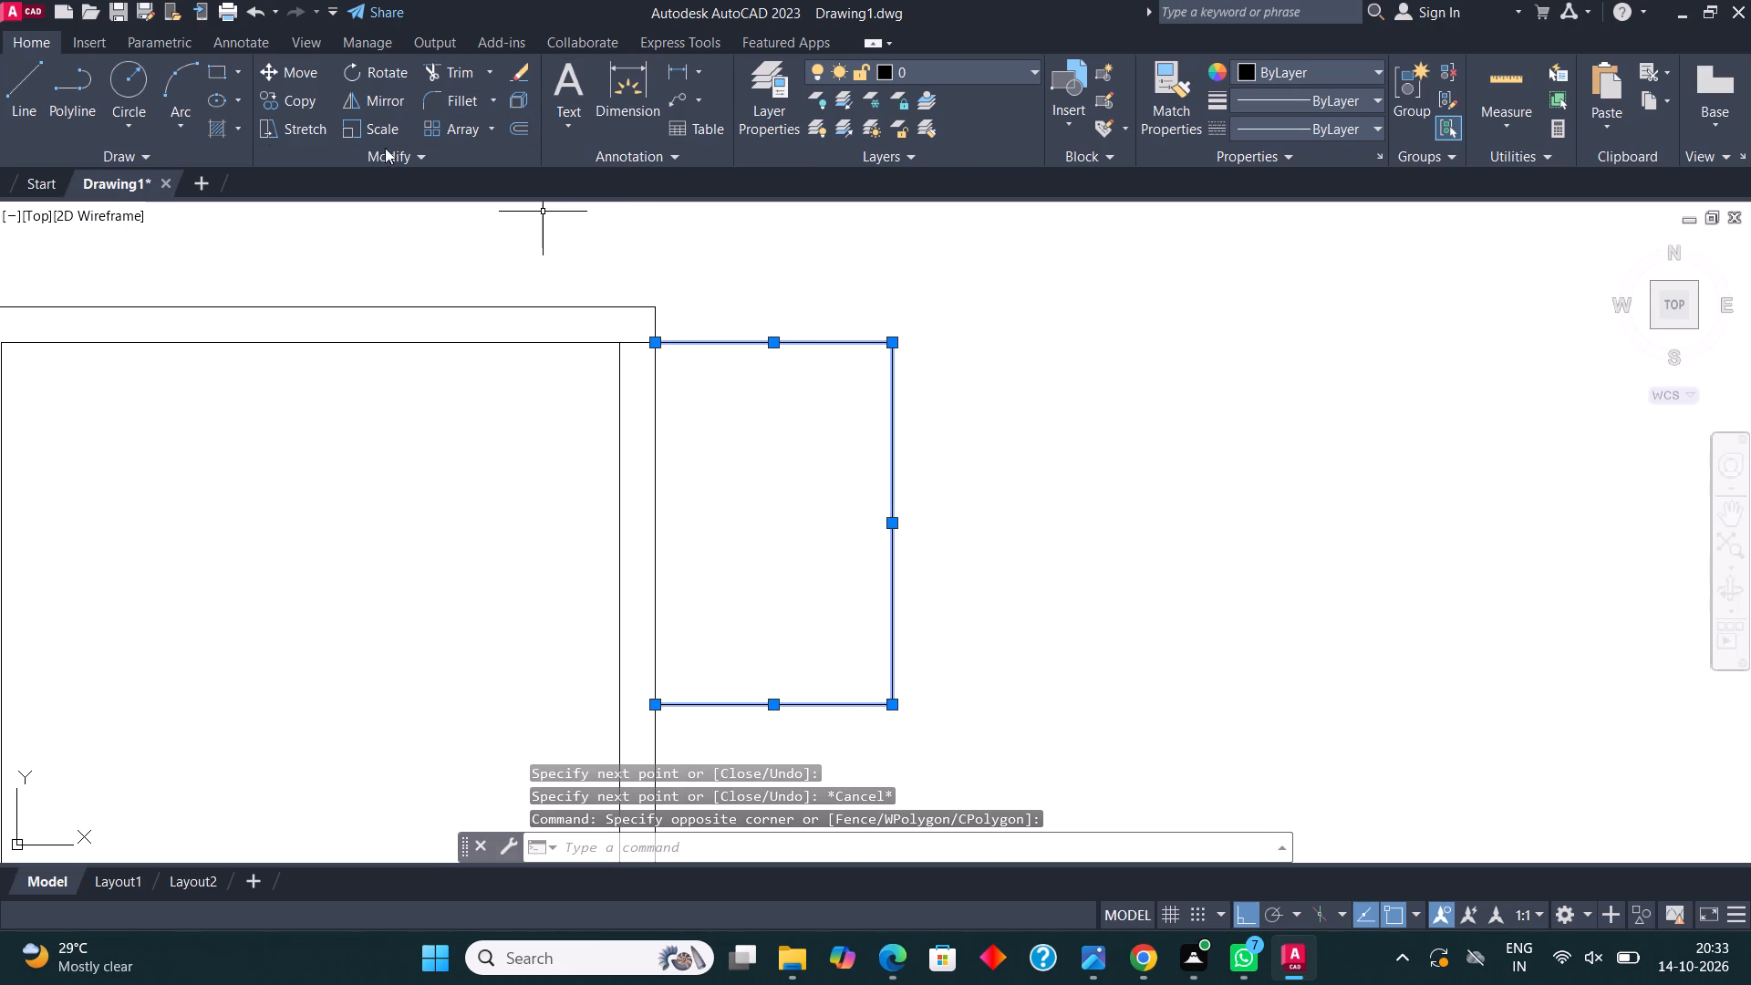
left_click(292, 69)
scroll(622, 337, "up", 2)
left_click(699, 349)
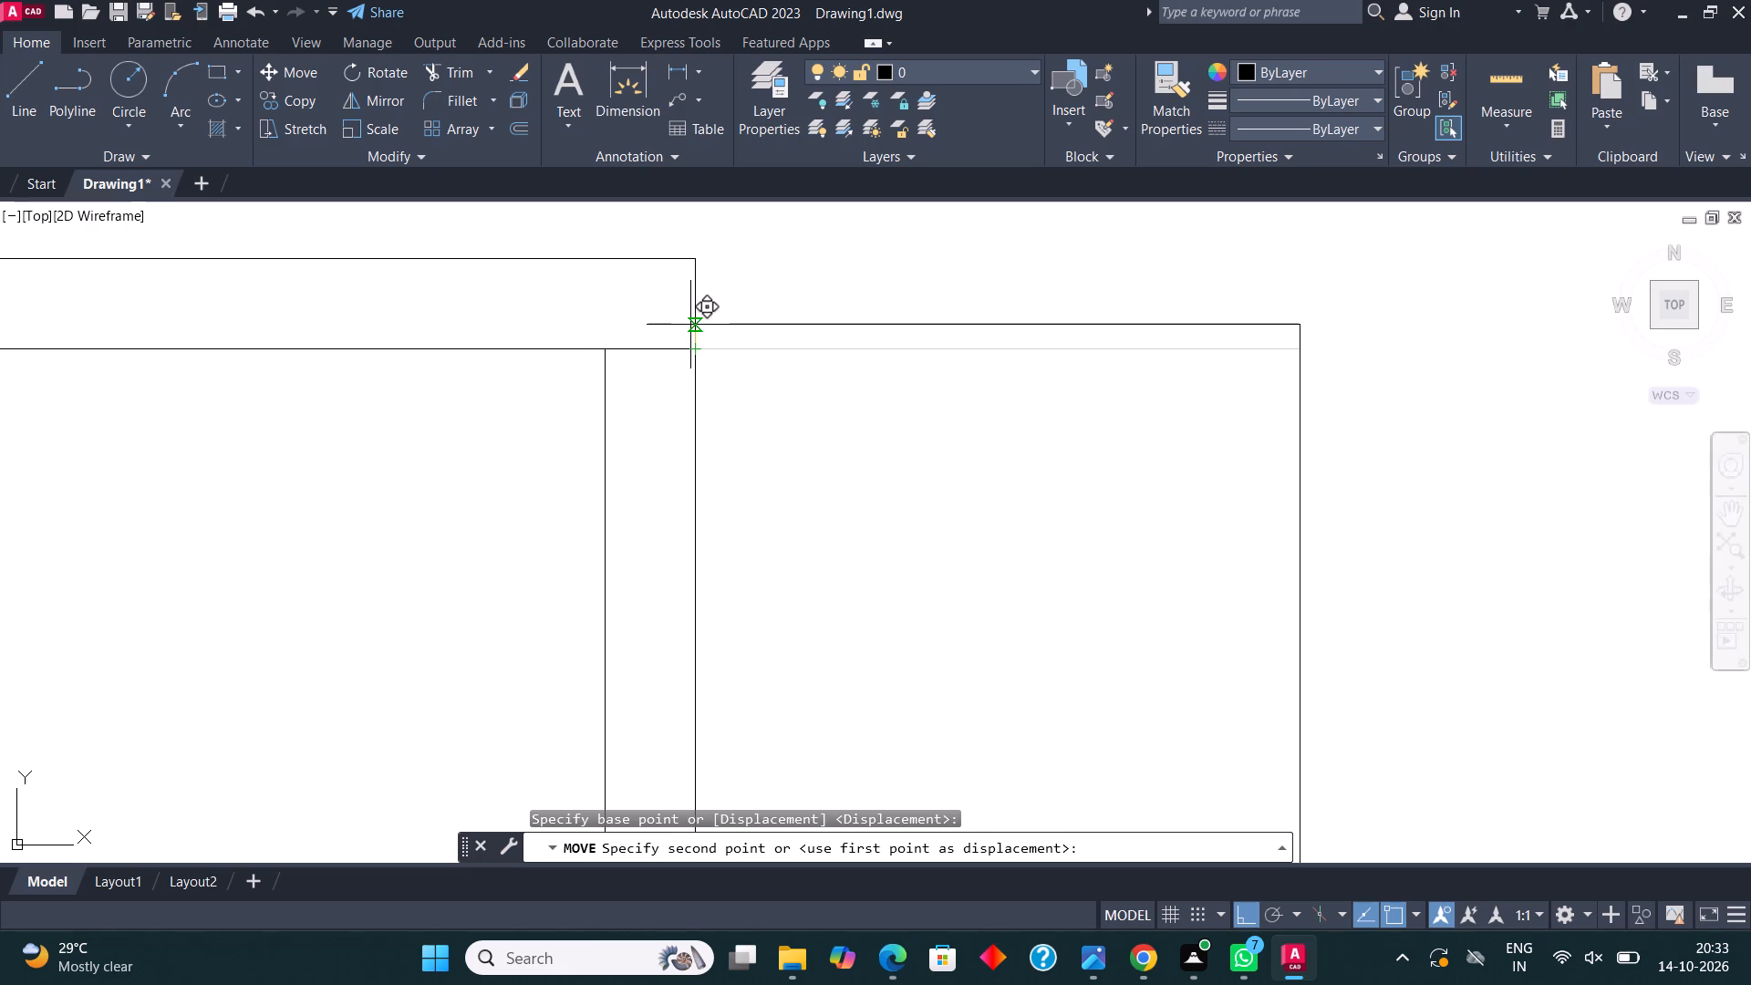
type("4.5\"")
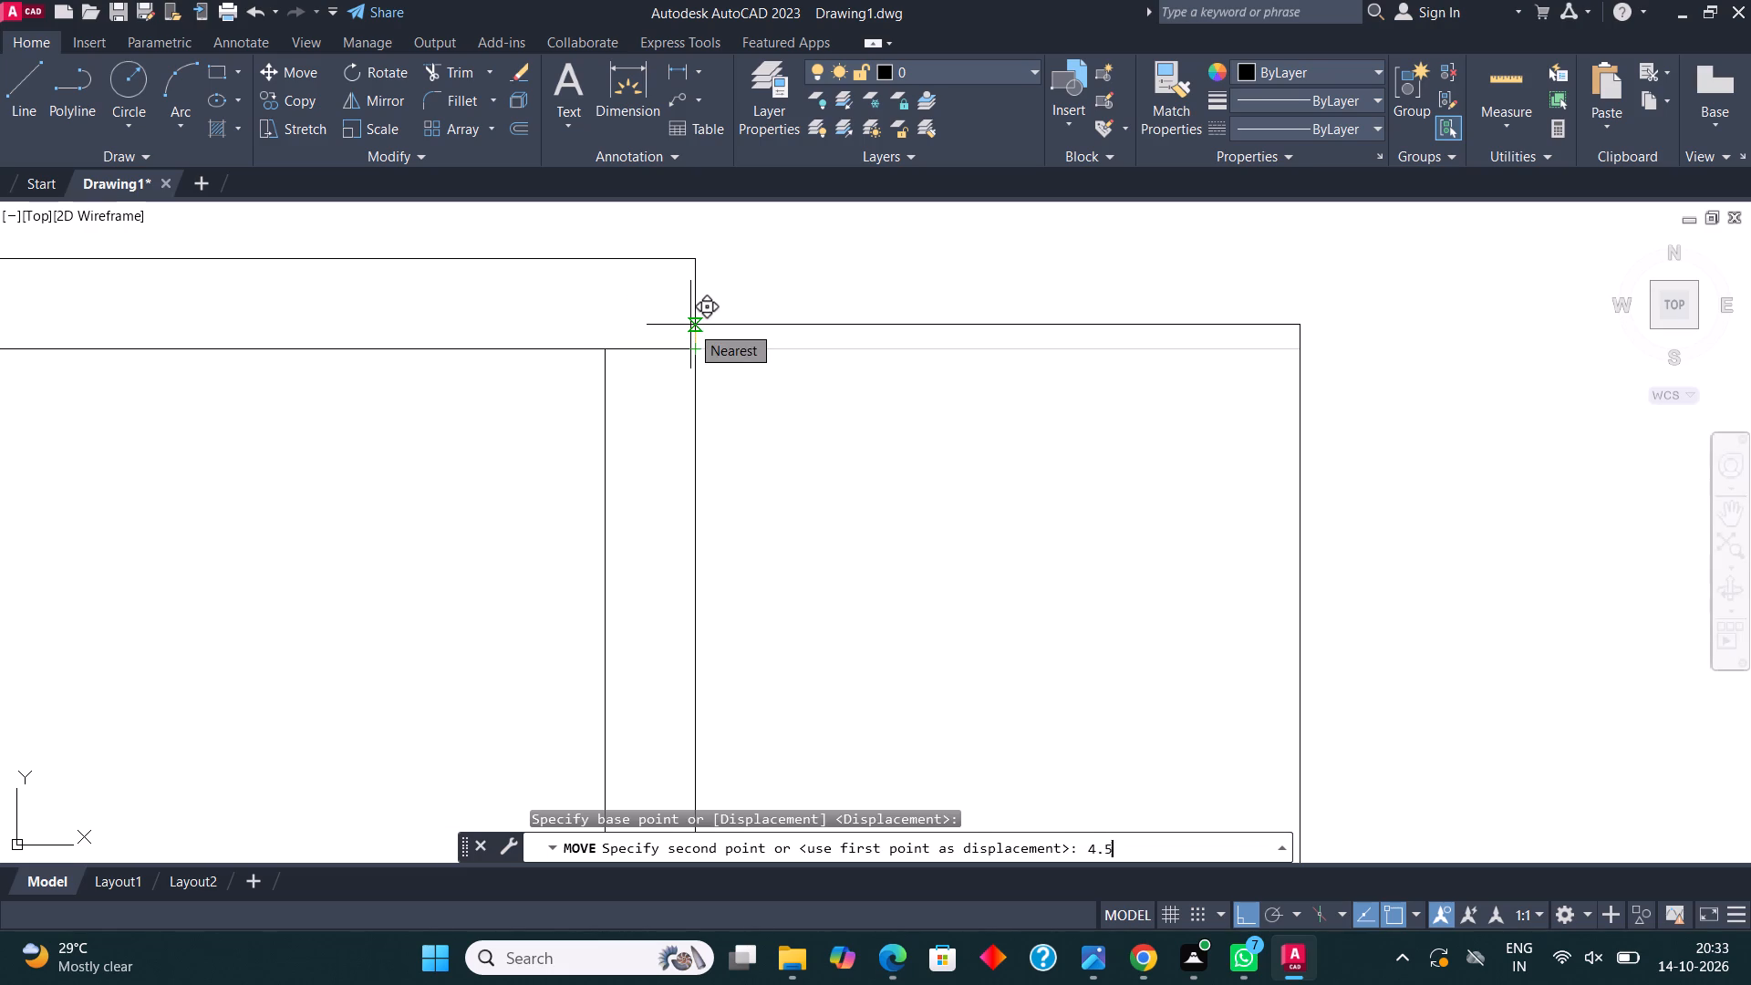
key("Return")
key("Escape")
scroll(690, 325, "down", 3)
middle_click_drag(898, 375, 891, 383)
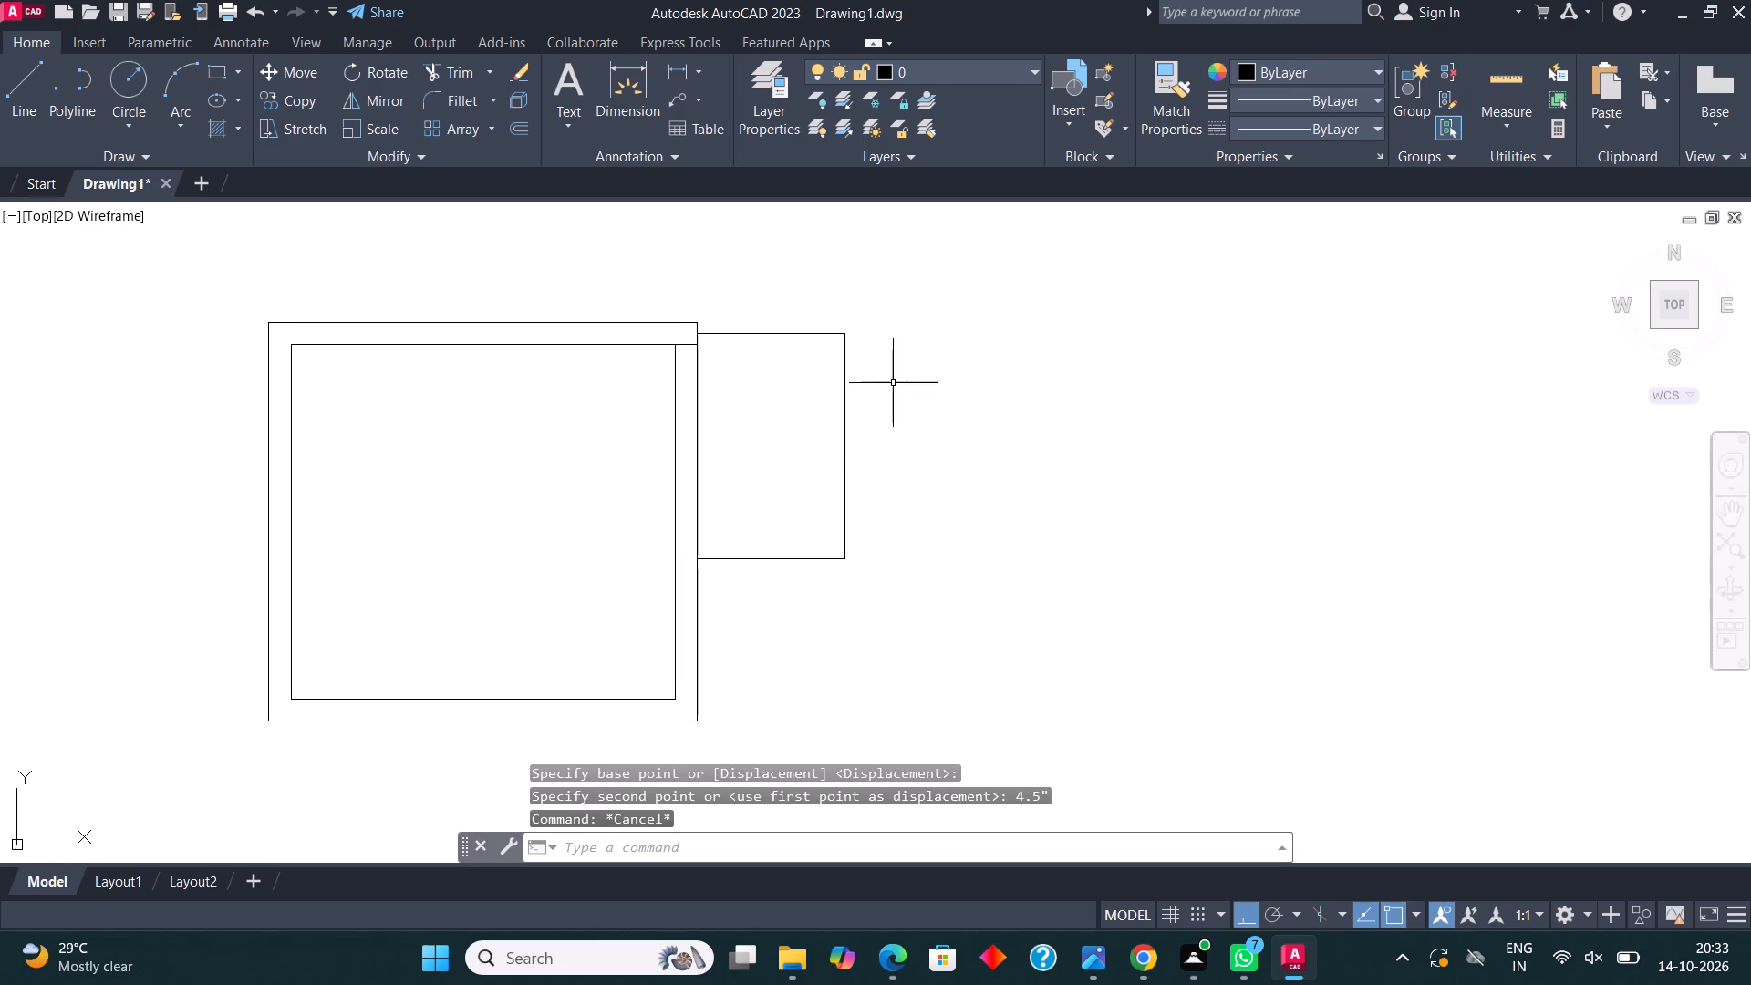
Offset the side room's top, right and bottom lines 4.5" outward to form its outer wall faces.
scroll(811, 484, "up", 1)
left_click(867, 647)
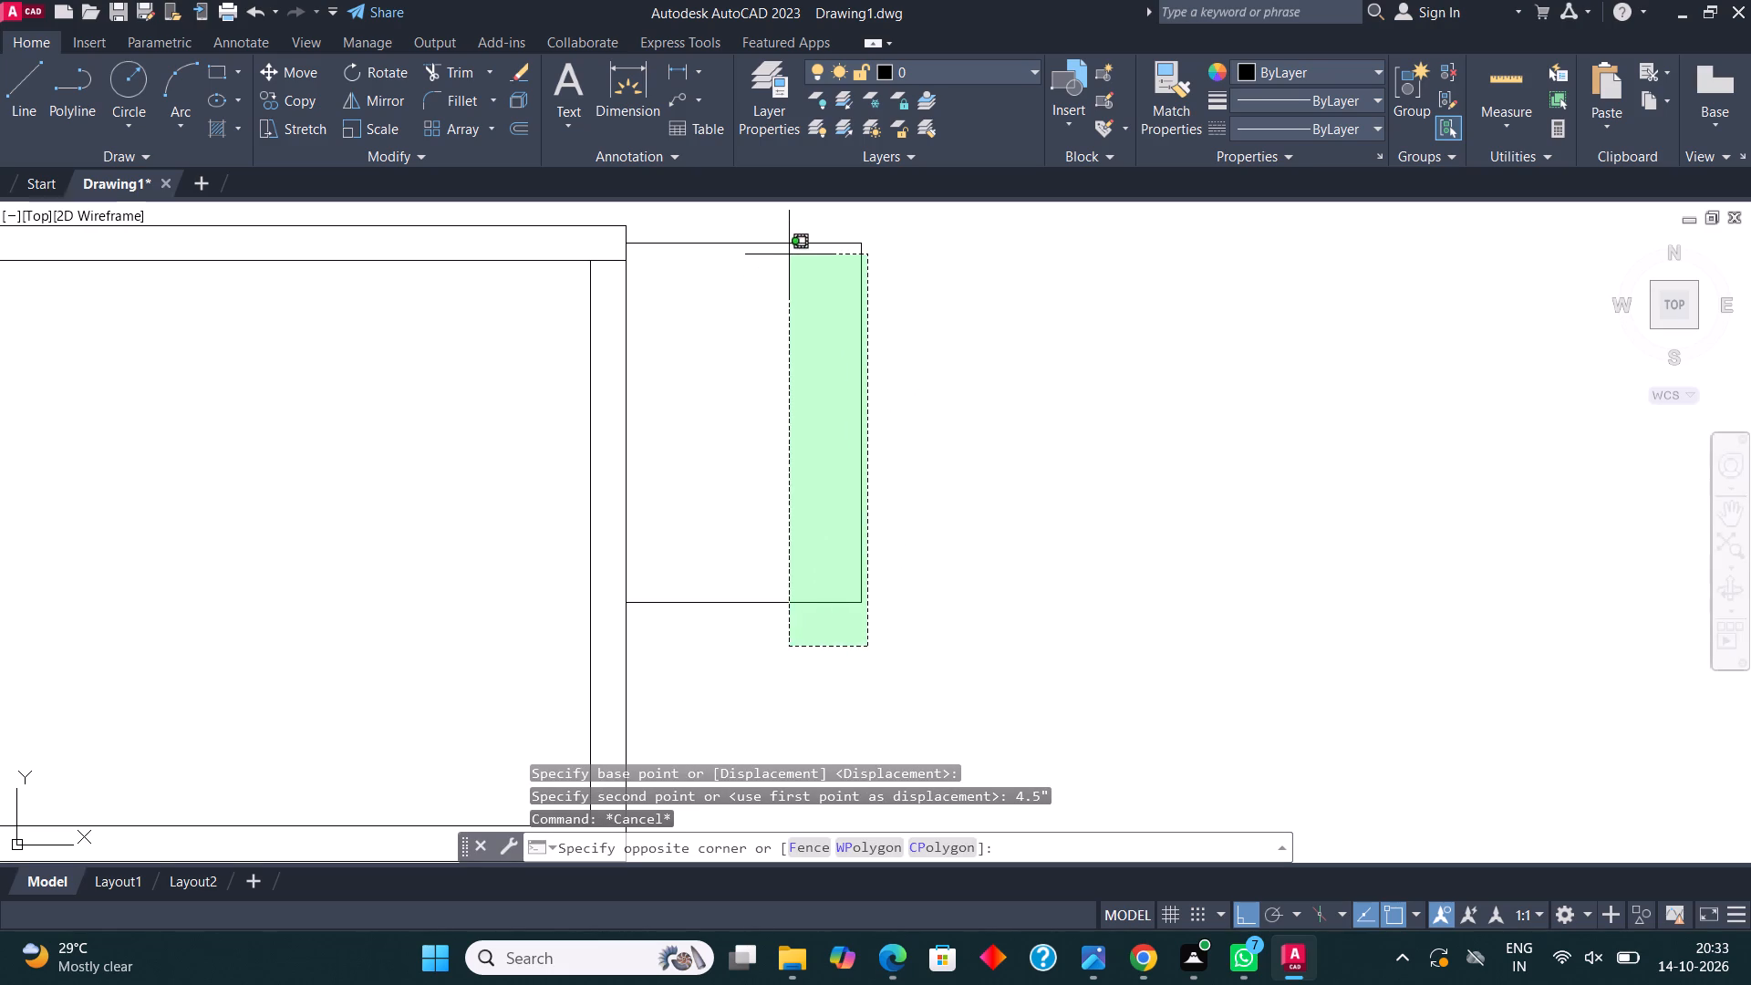
left_click(782, 223)
left_click(521, 127)
scroll(805, 342, "down", 1)
scroll(780, 266, "up", 1)
left_click(764, 290)
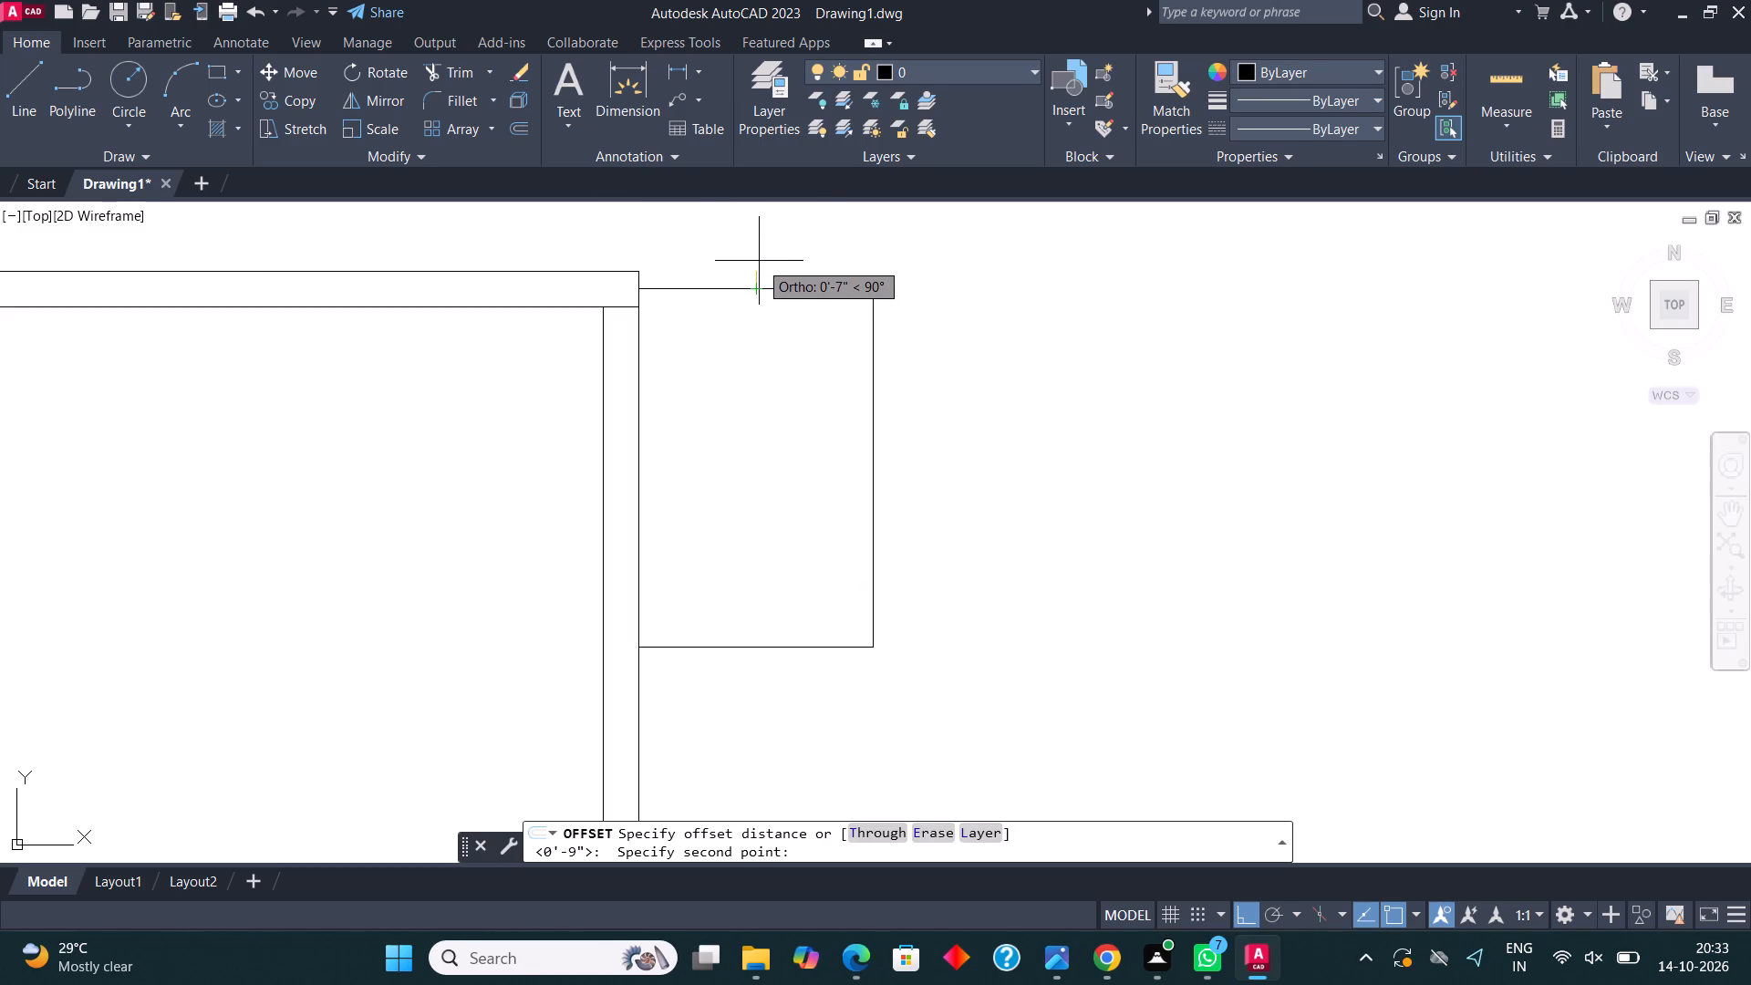
type("4.5\"")
key("Return")
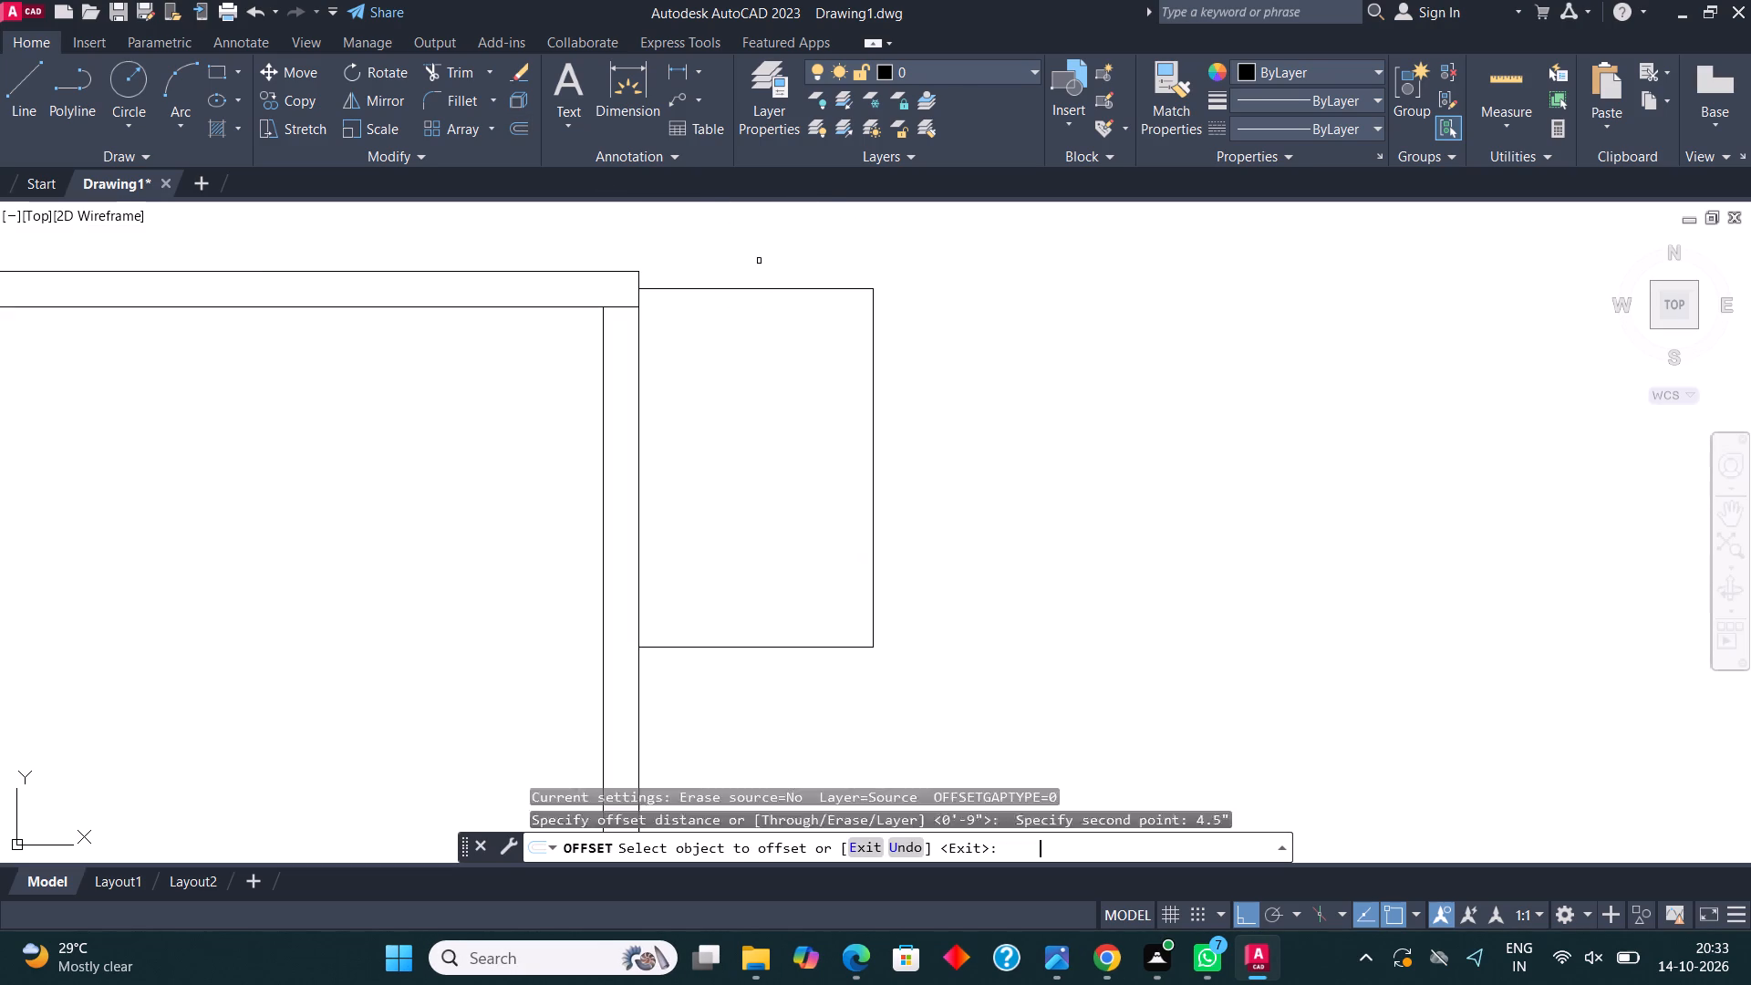
left_click(756, 291)
left_click(761, 257)
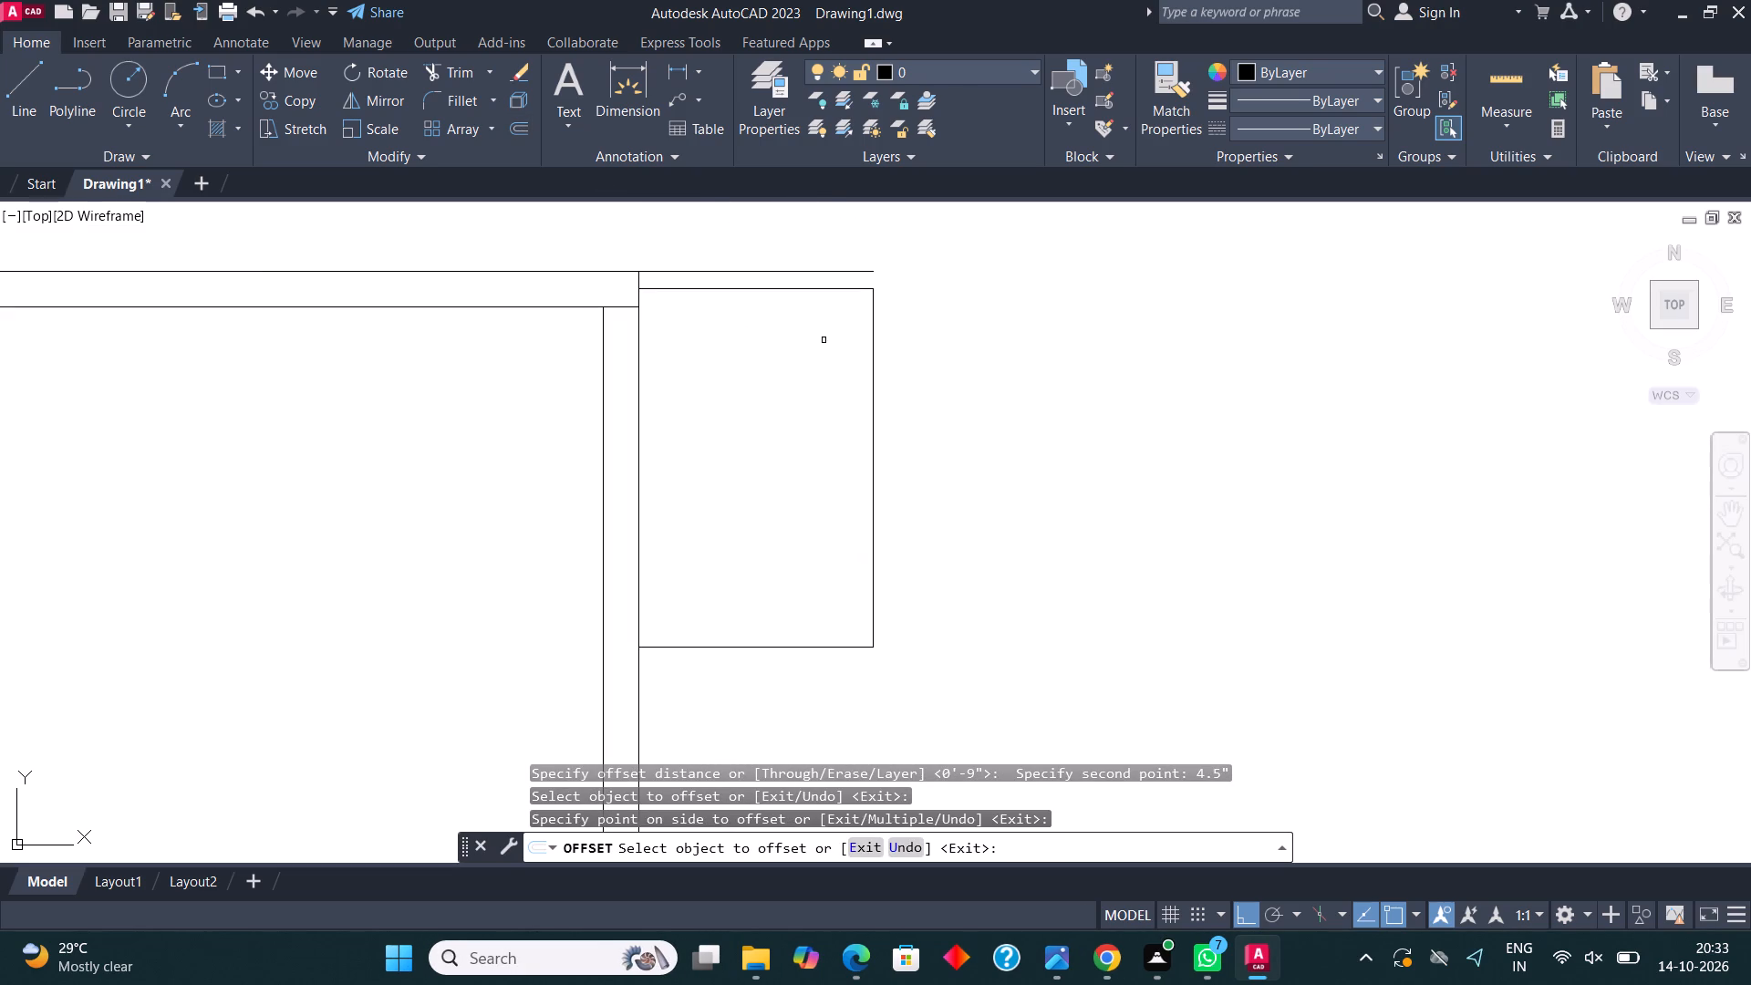
left_click(874, 420)
left_click(915, 415)
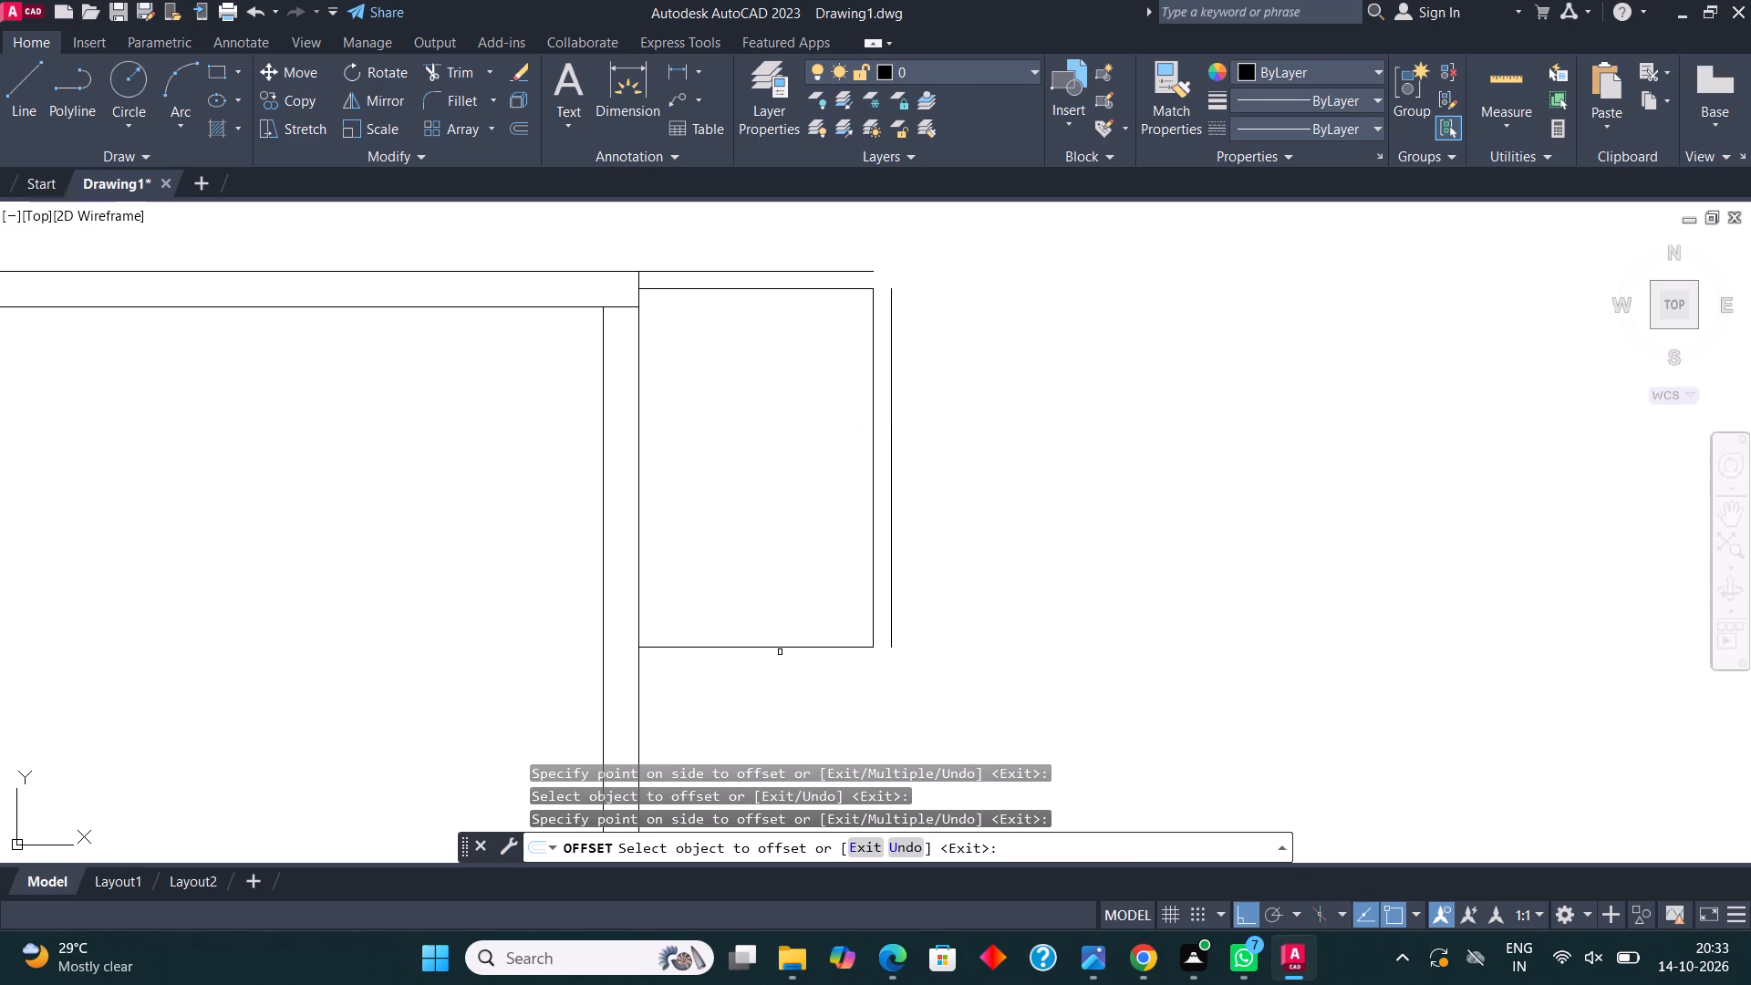
left_click(774, 644)
left_click(775, 695)
left_click(775, 645)
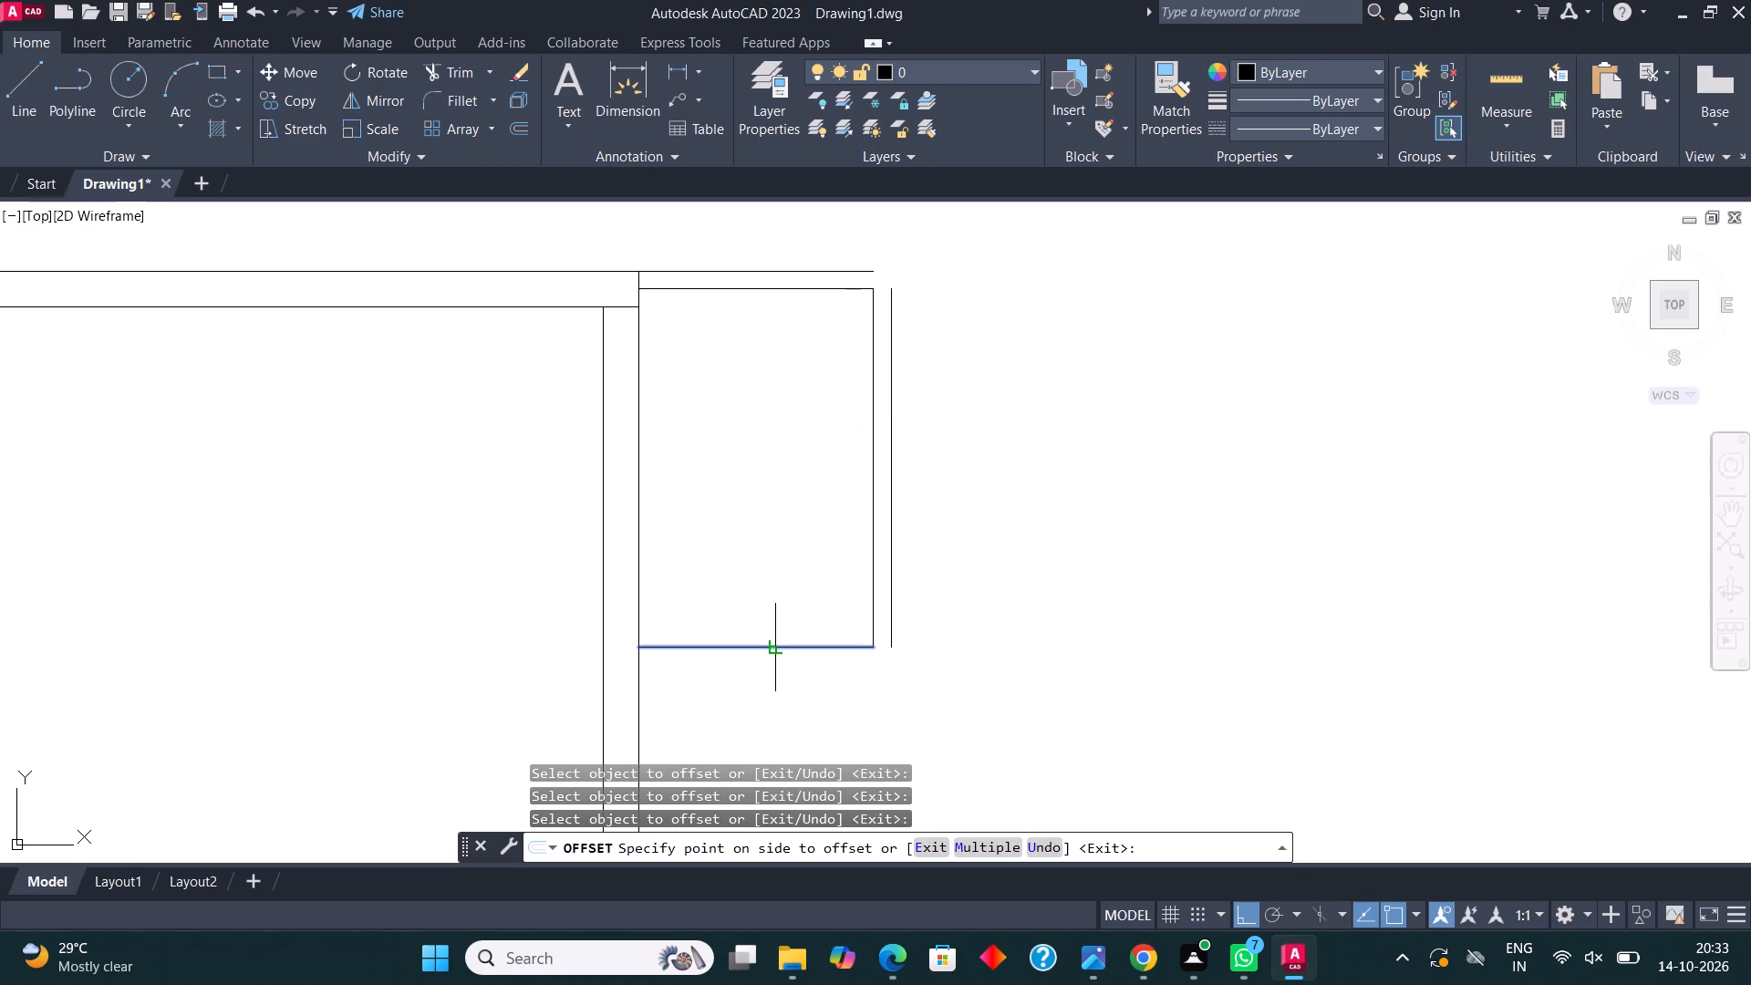
left_click(783, 675)
key("Escape")
Fillet the side room's outer wall lines into closed corners at the upper right and lower right.
left_click(469, 96)
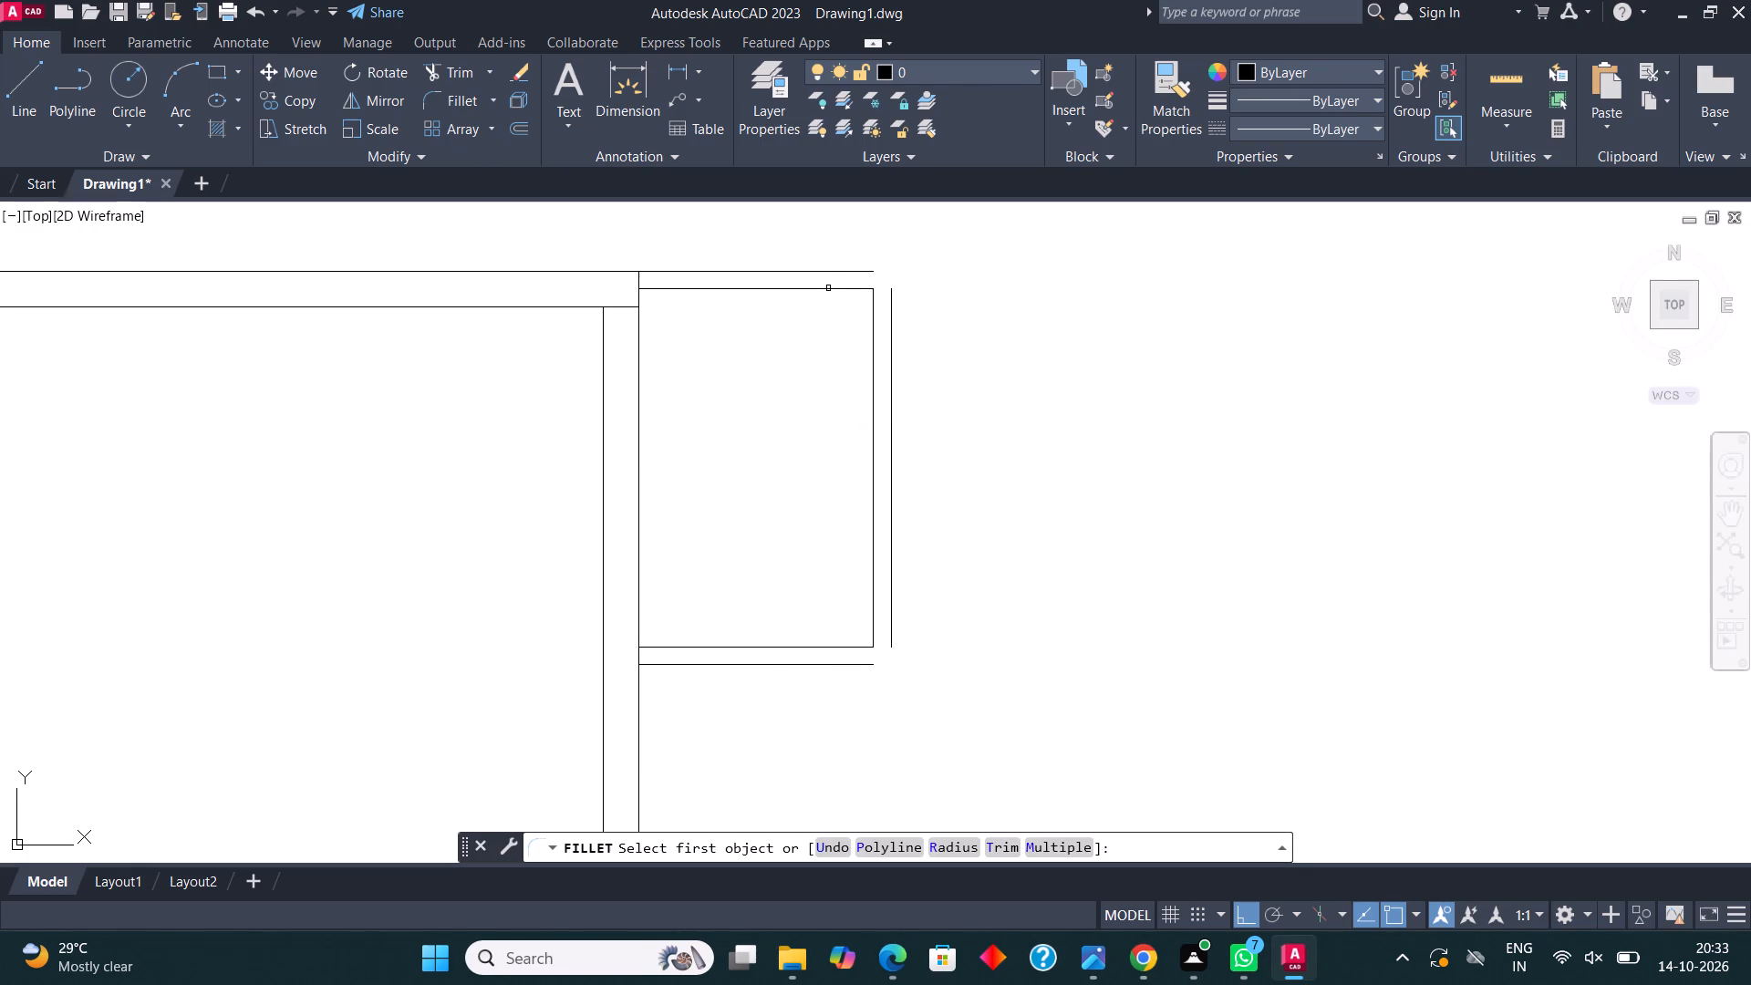
left_click(830, 273)
left_click(892, 340)
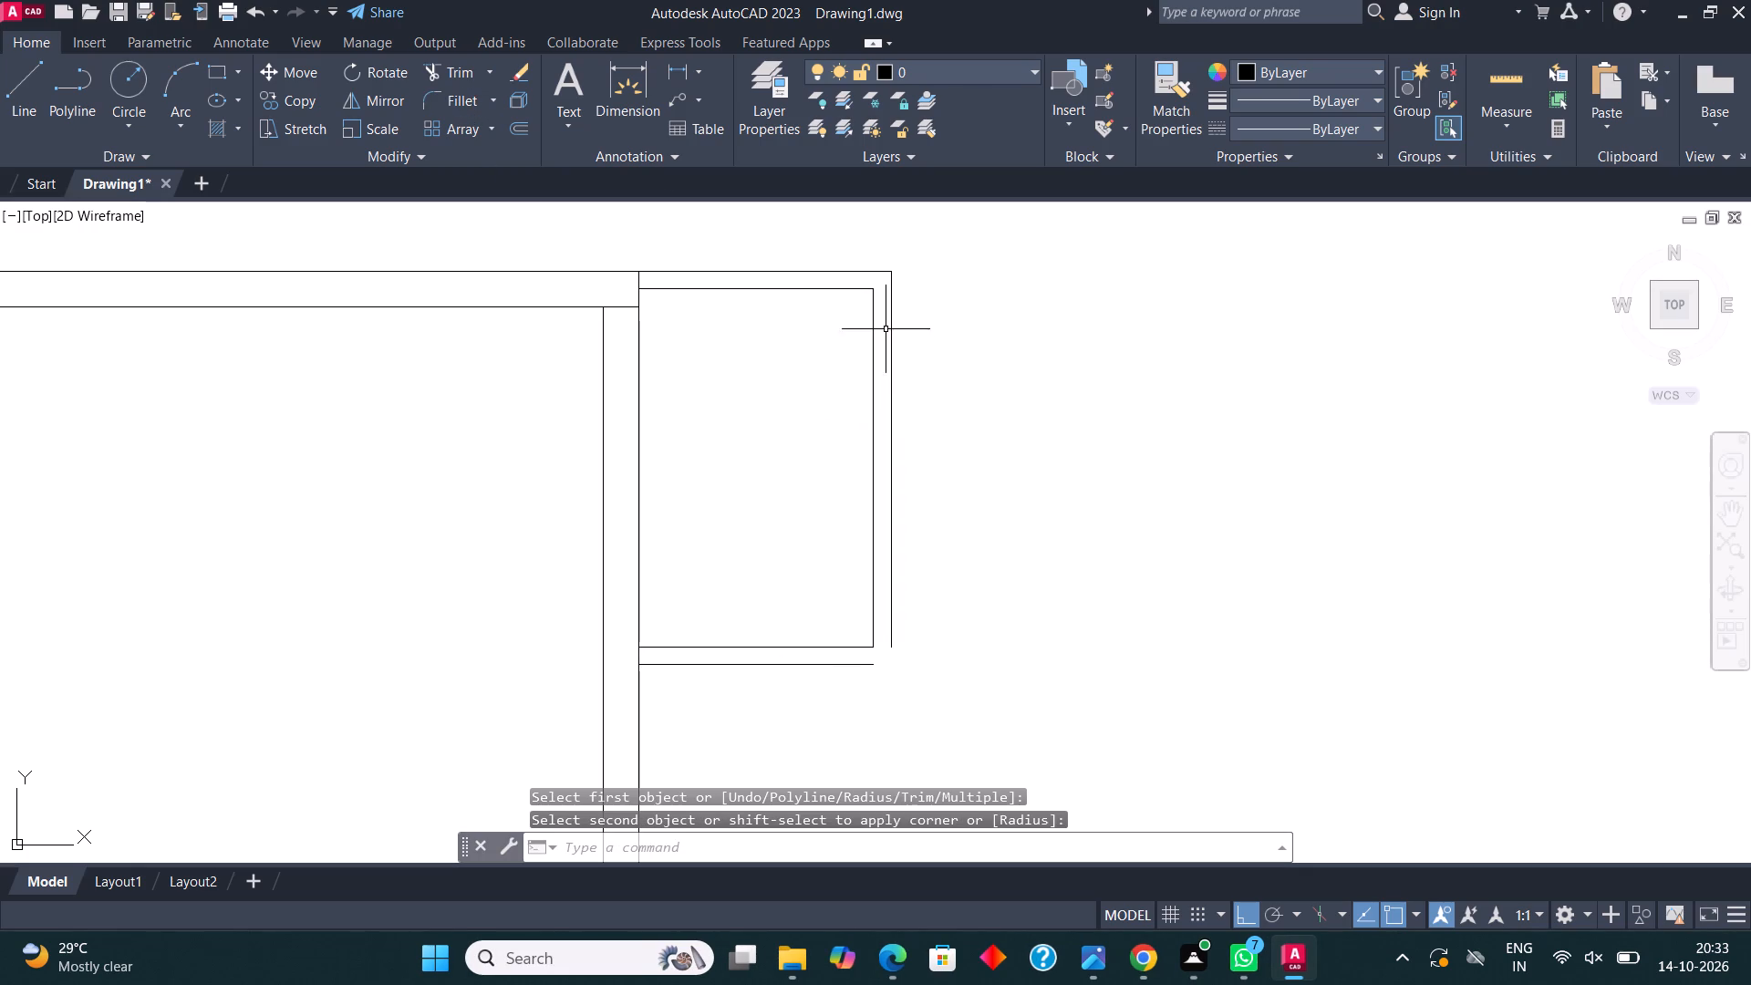
left_click(466, 99)
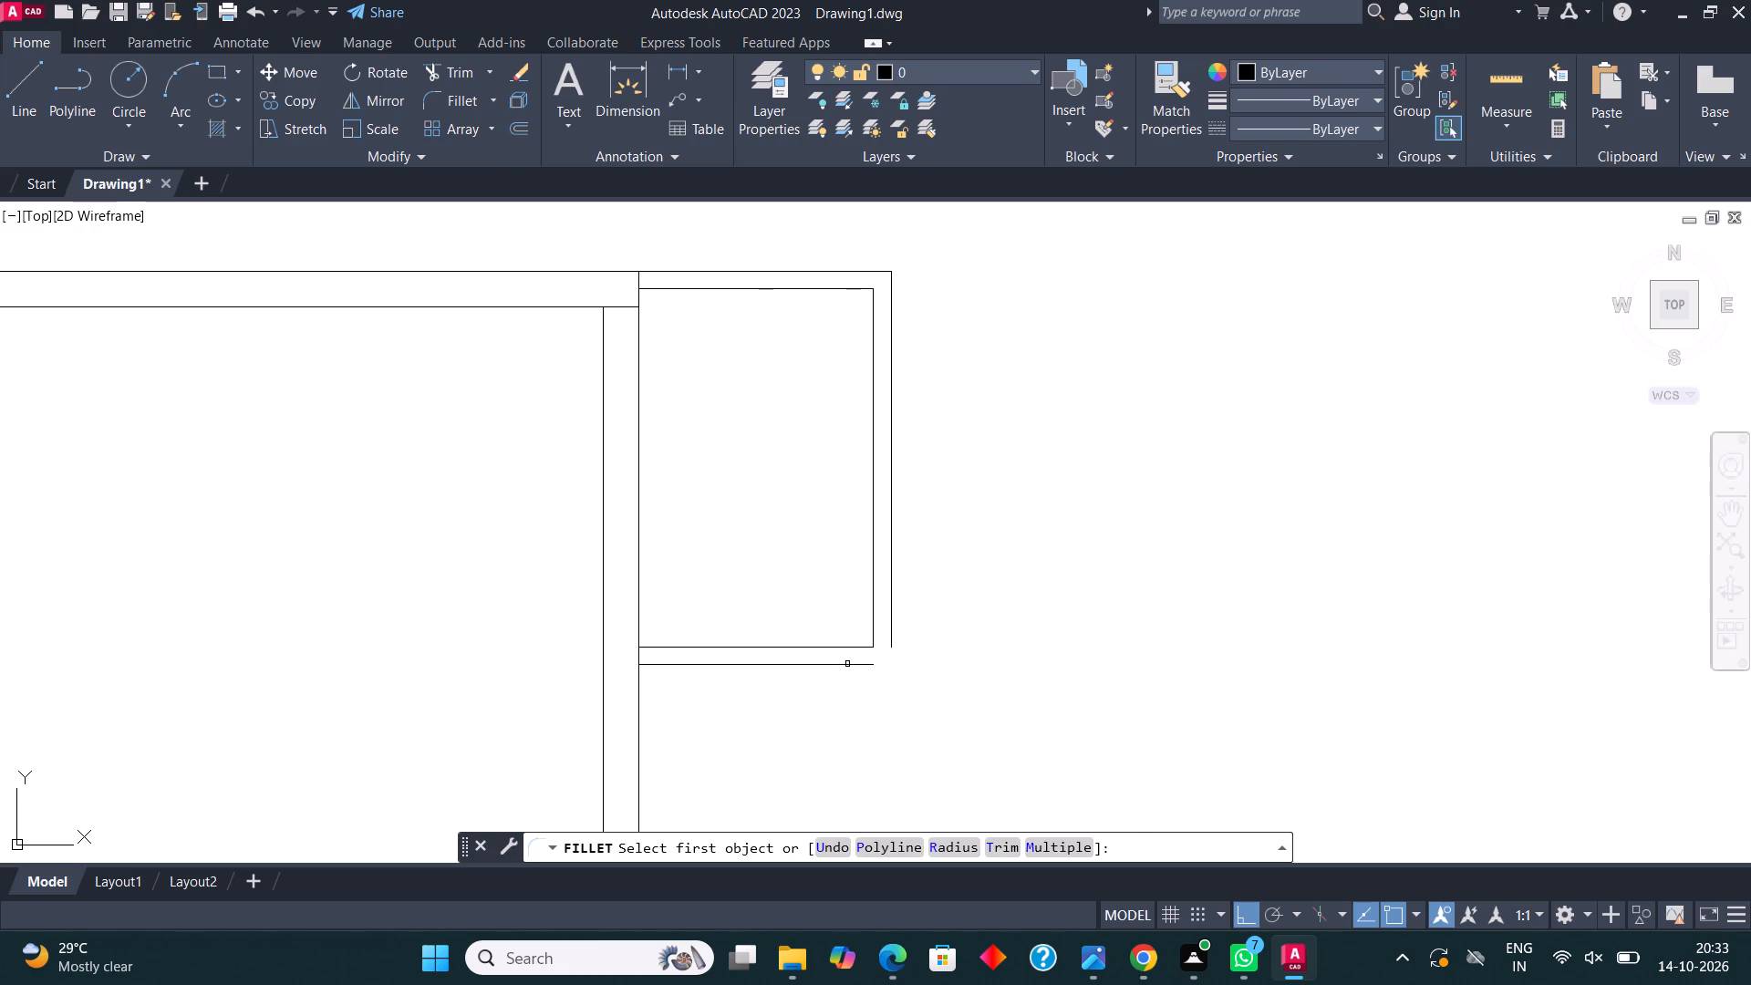
left_click(848, 665)
left_click(892, 617)
Draw a 10' horizontal line rightward from the side room's outer upper-right corner.
middle_click_drag(1098, 482, 1057, 469)
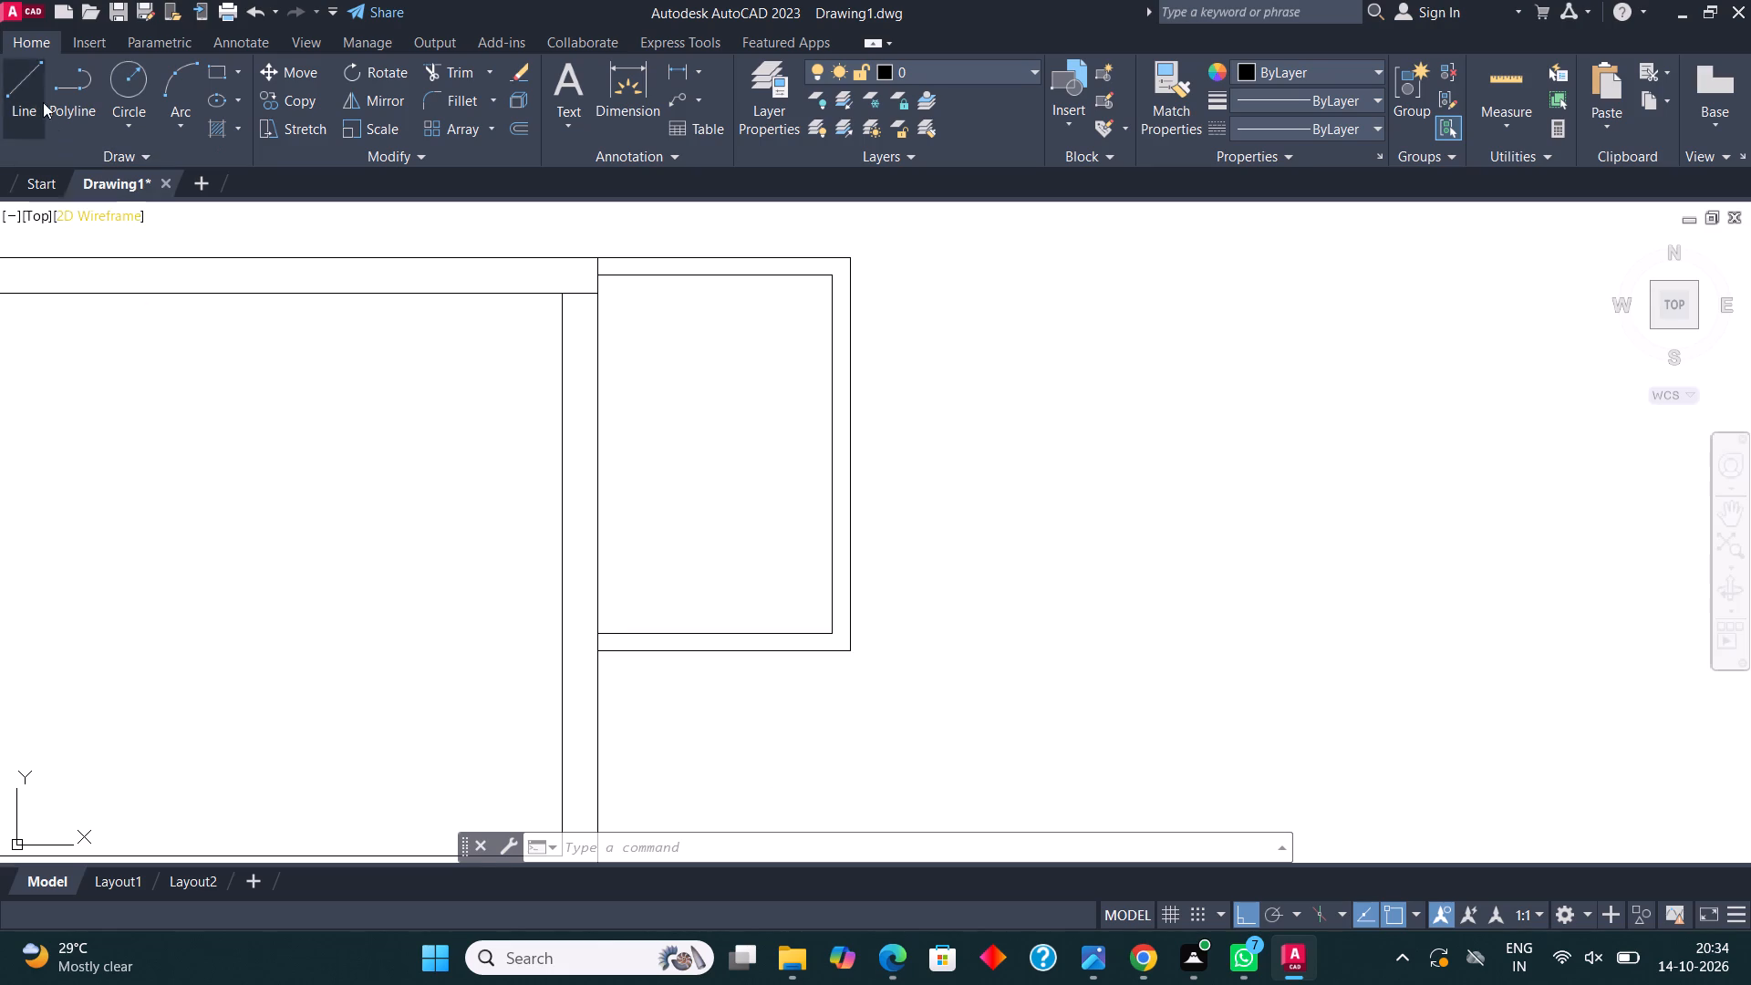
left_click(23, 76)
middle_click_drag(775, 306, 722, 531)
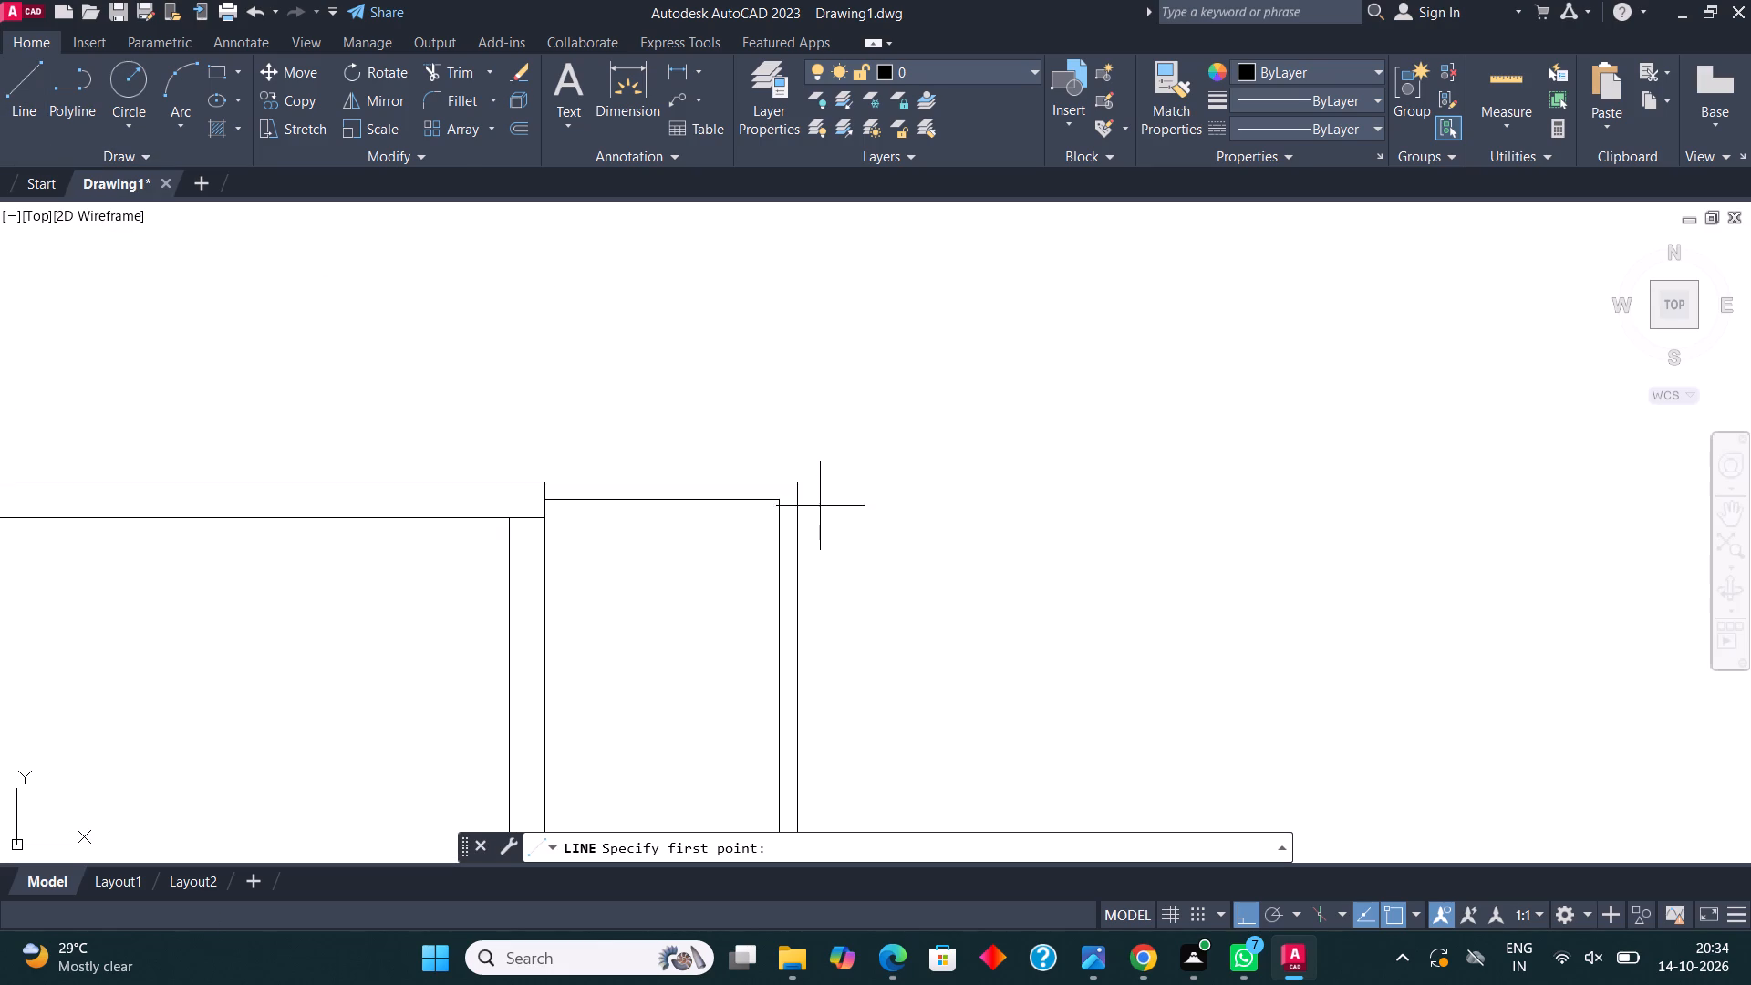
middle_click_drag(823, 503, 786, 437)
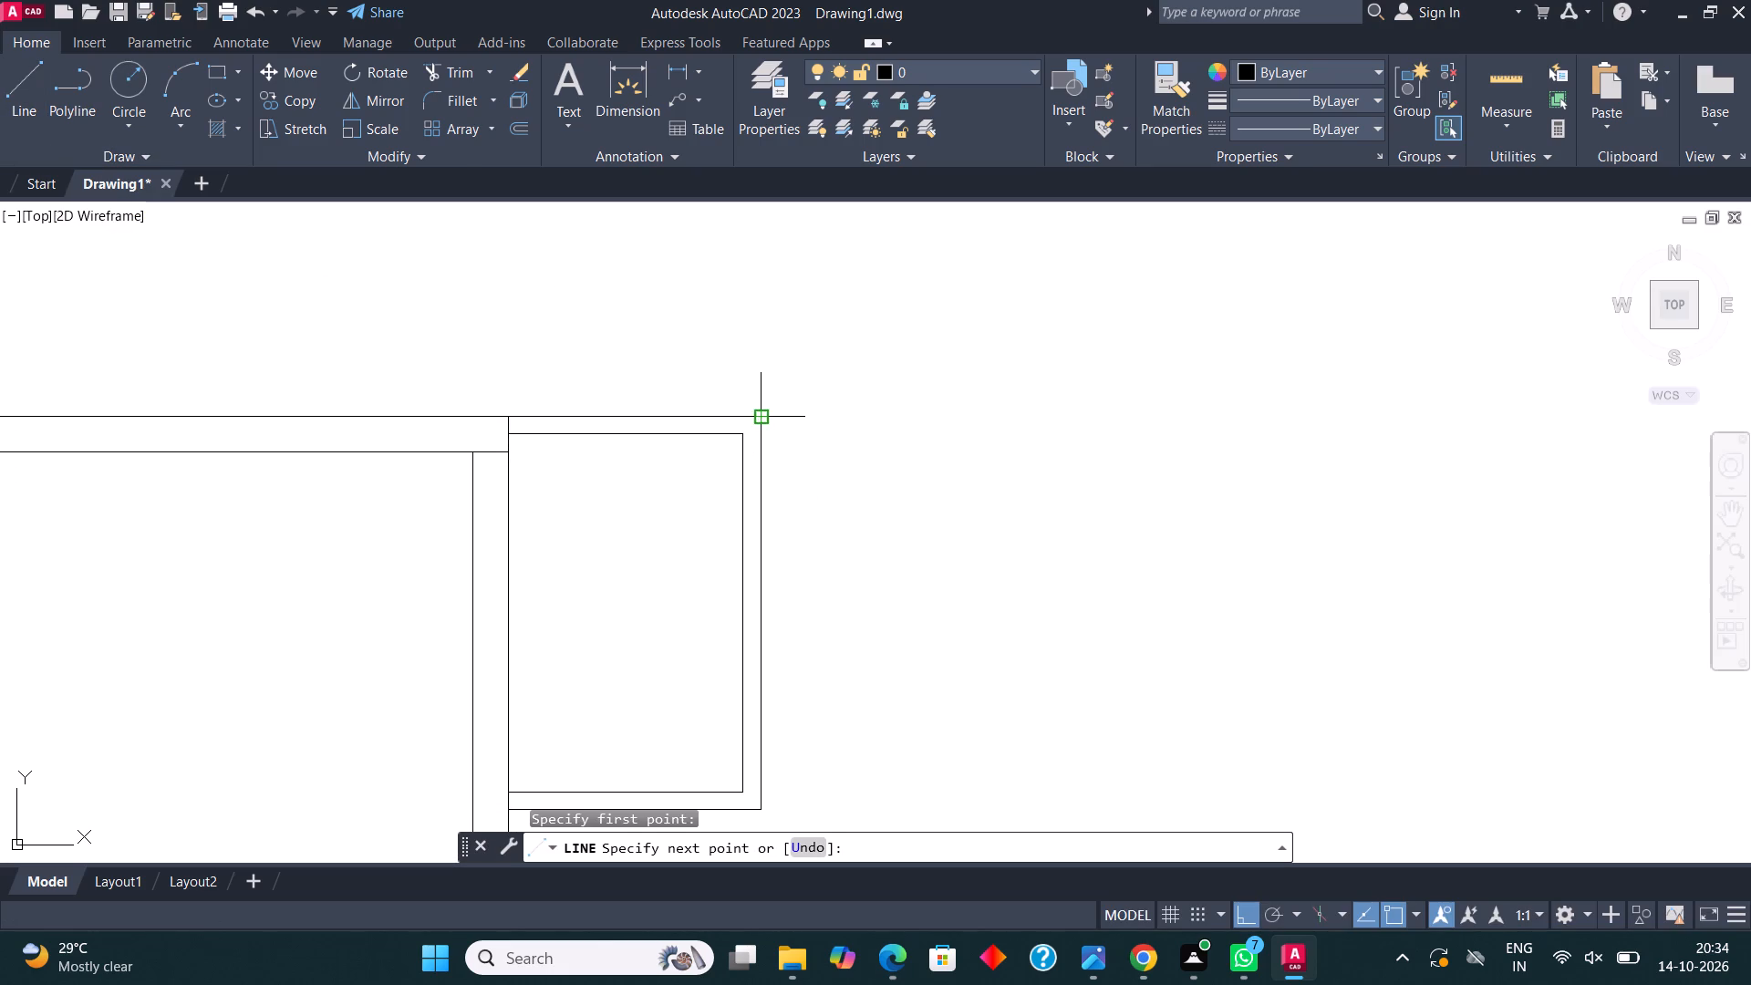
left_click(765, 418)
type("10'")
key("Return")
key("Escape")
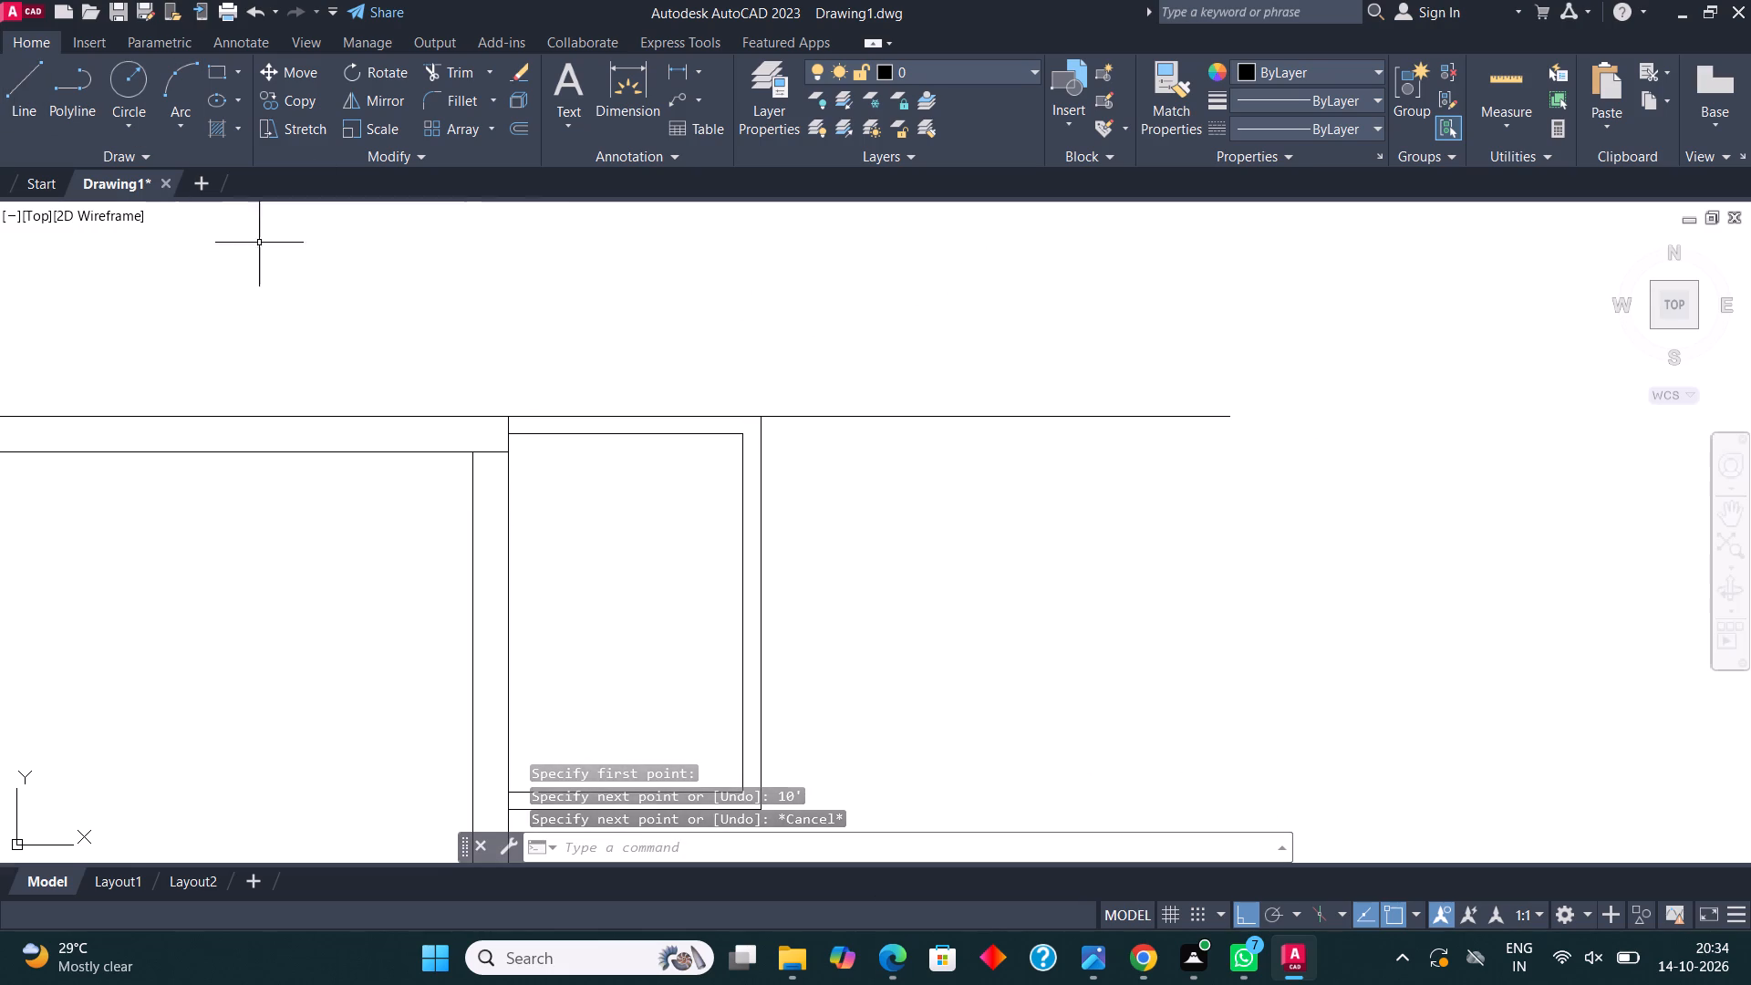
Move the side room's inner outline and outer right and bottom lines down, aligning its inner top line with the large room's inner top line.
scroll(627, 413, "down", 2)
middle_click_drag(648, 440, 838, 451)
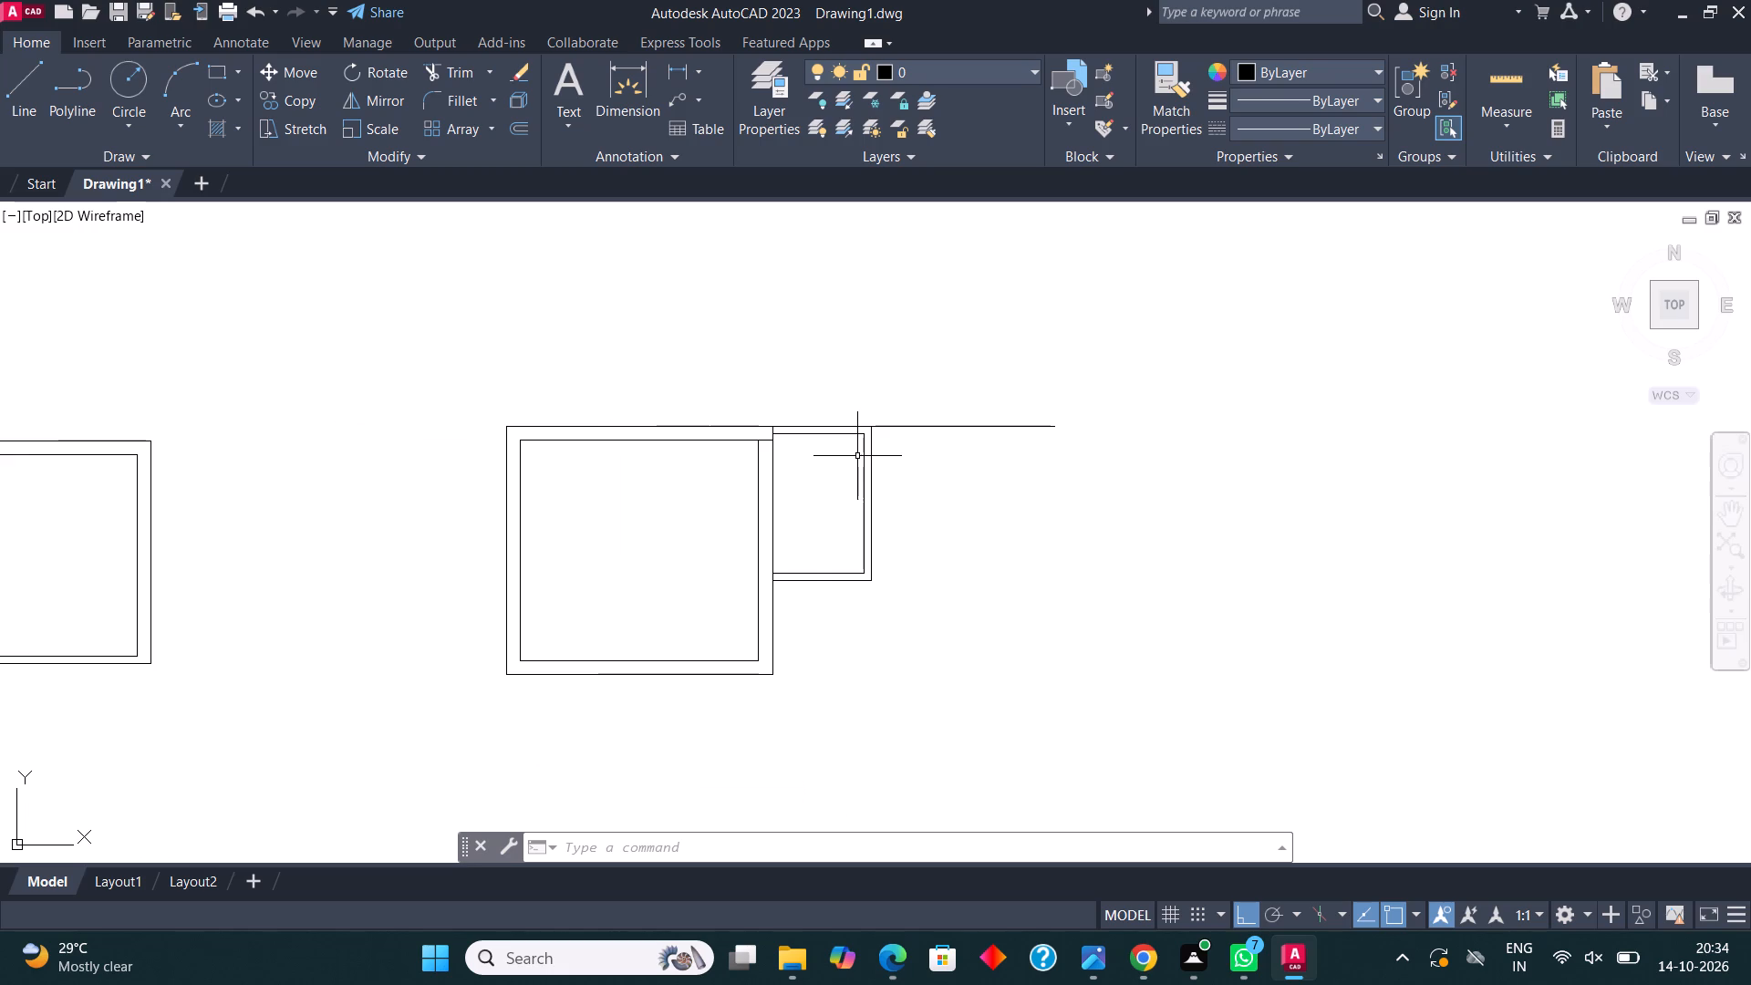
scroll(859, 458, "up", 2)
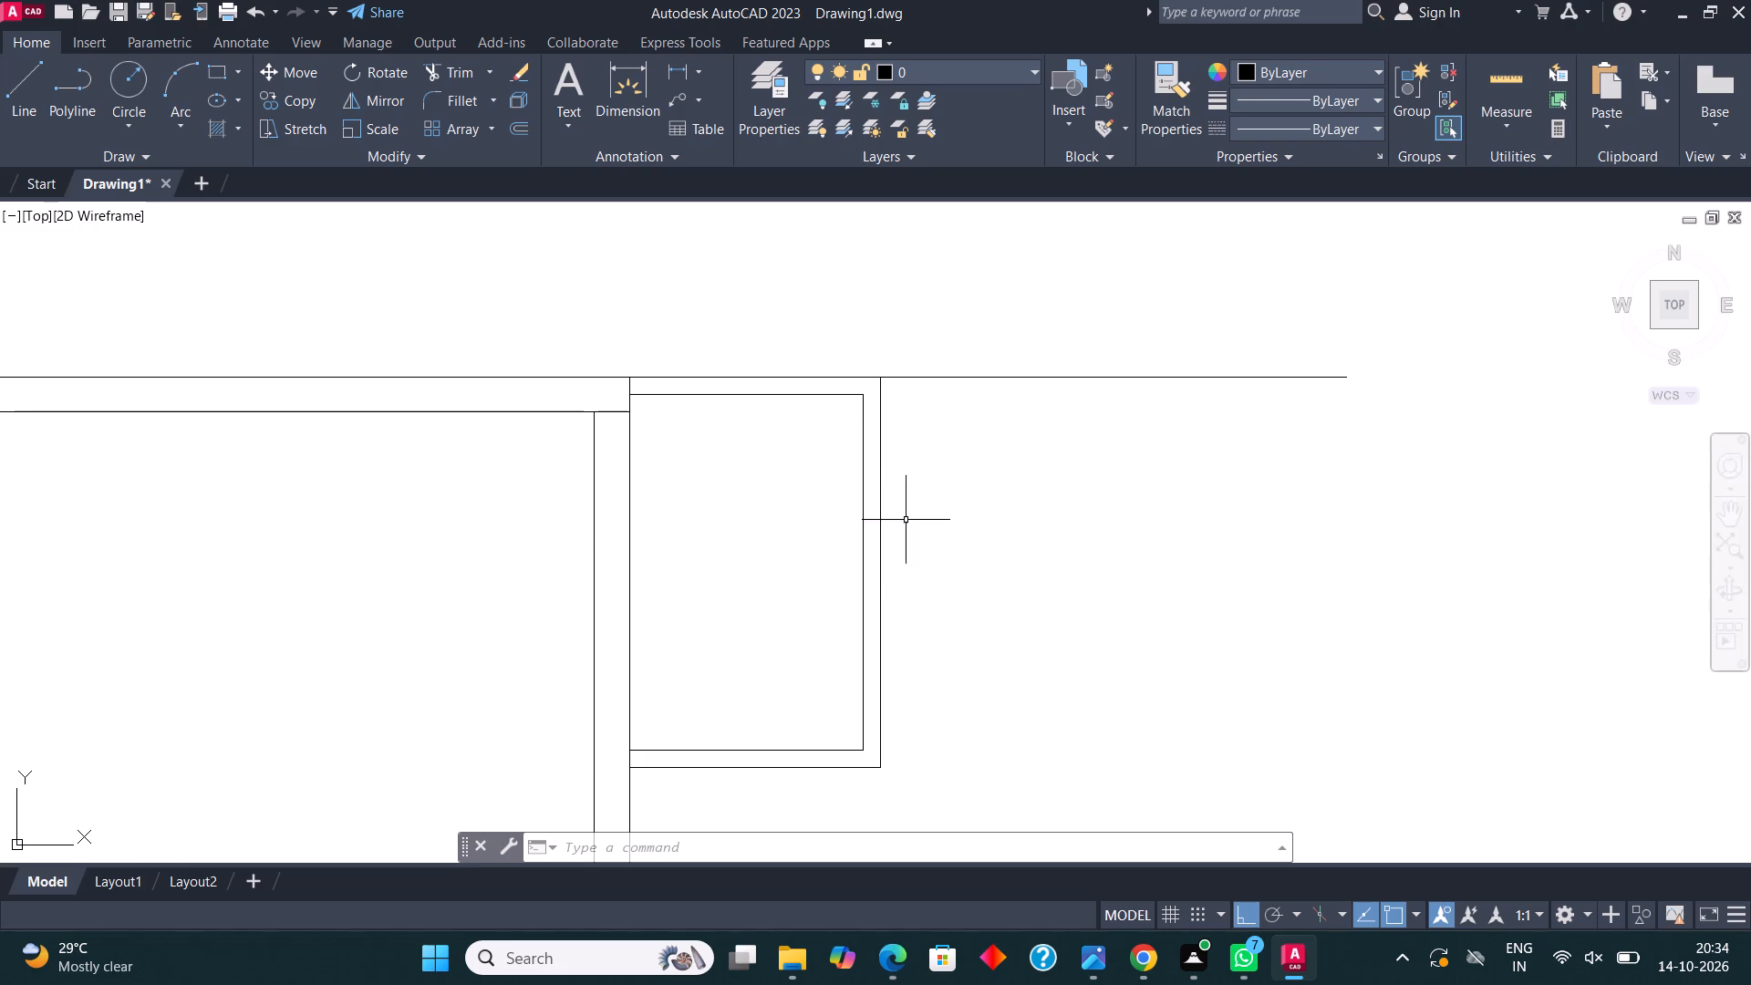
left_click(896, 784)
left_click(922, 750)
left_click(885, 774)
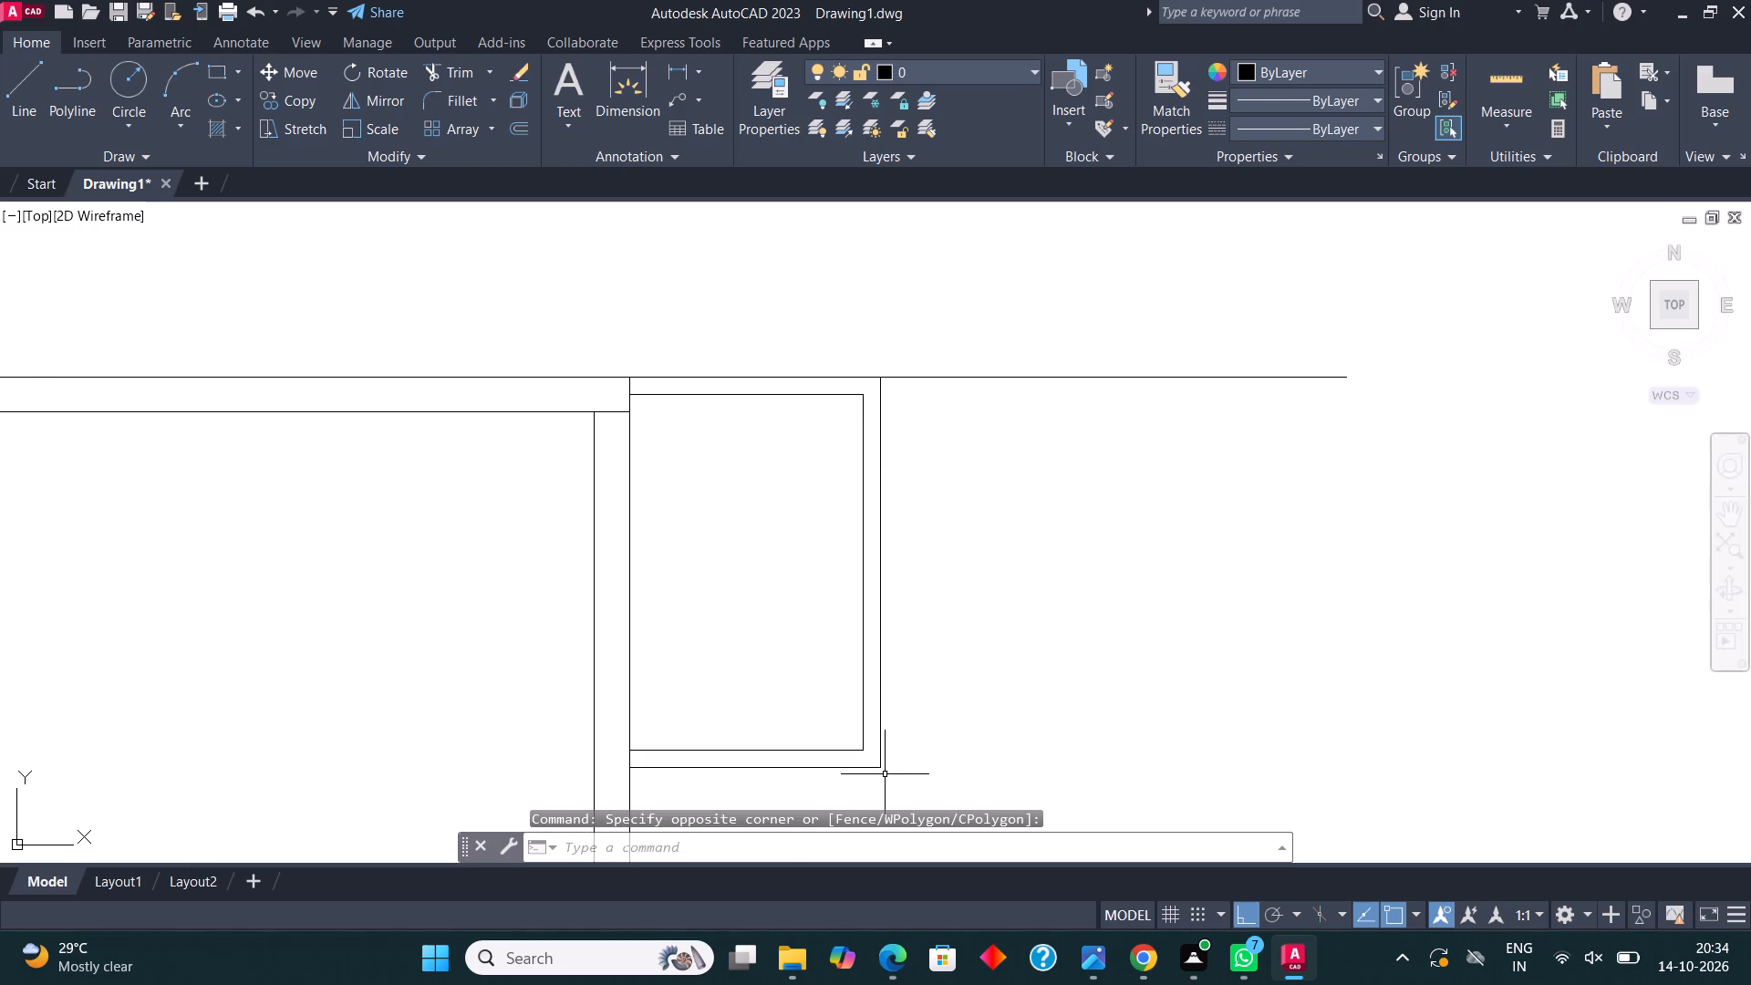
left_click(779, 389)
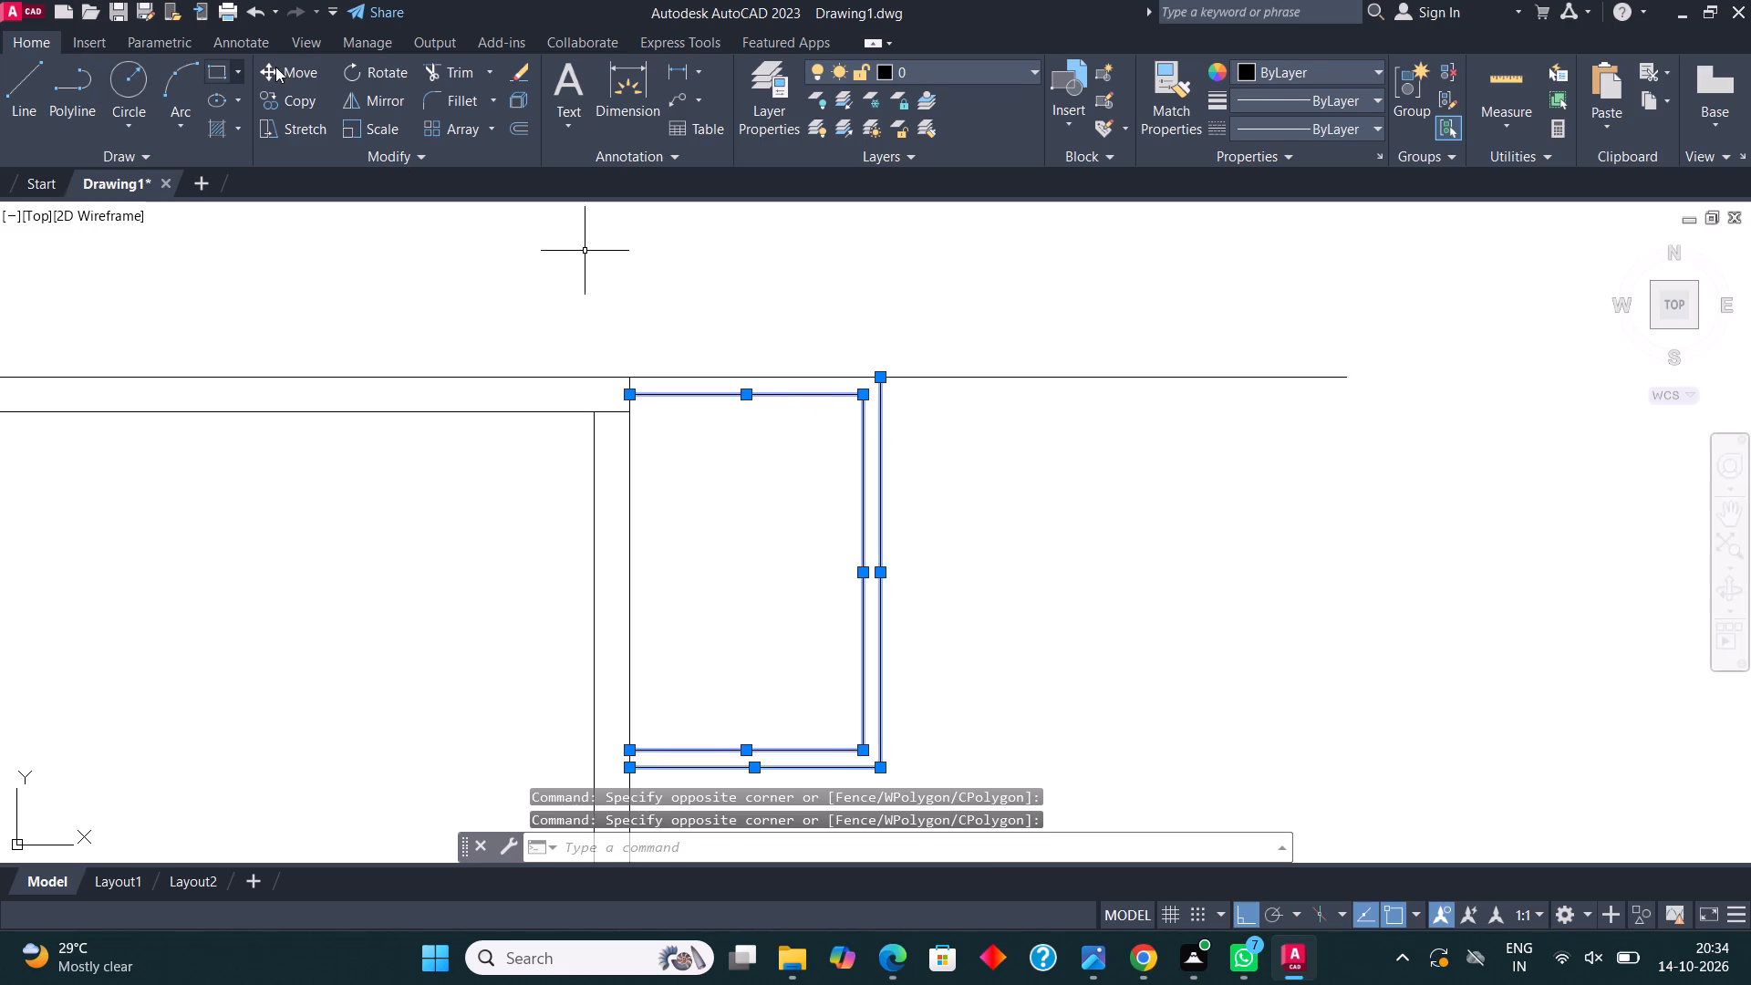
left_click(284, 66)
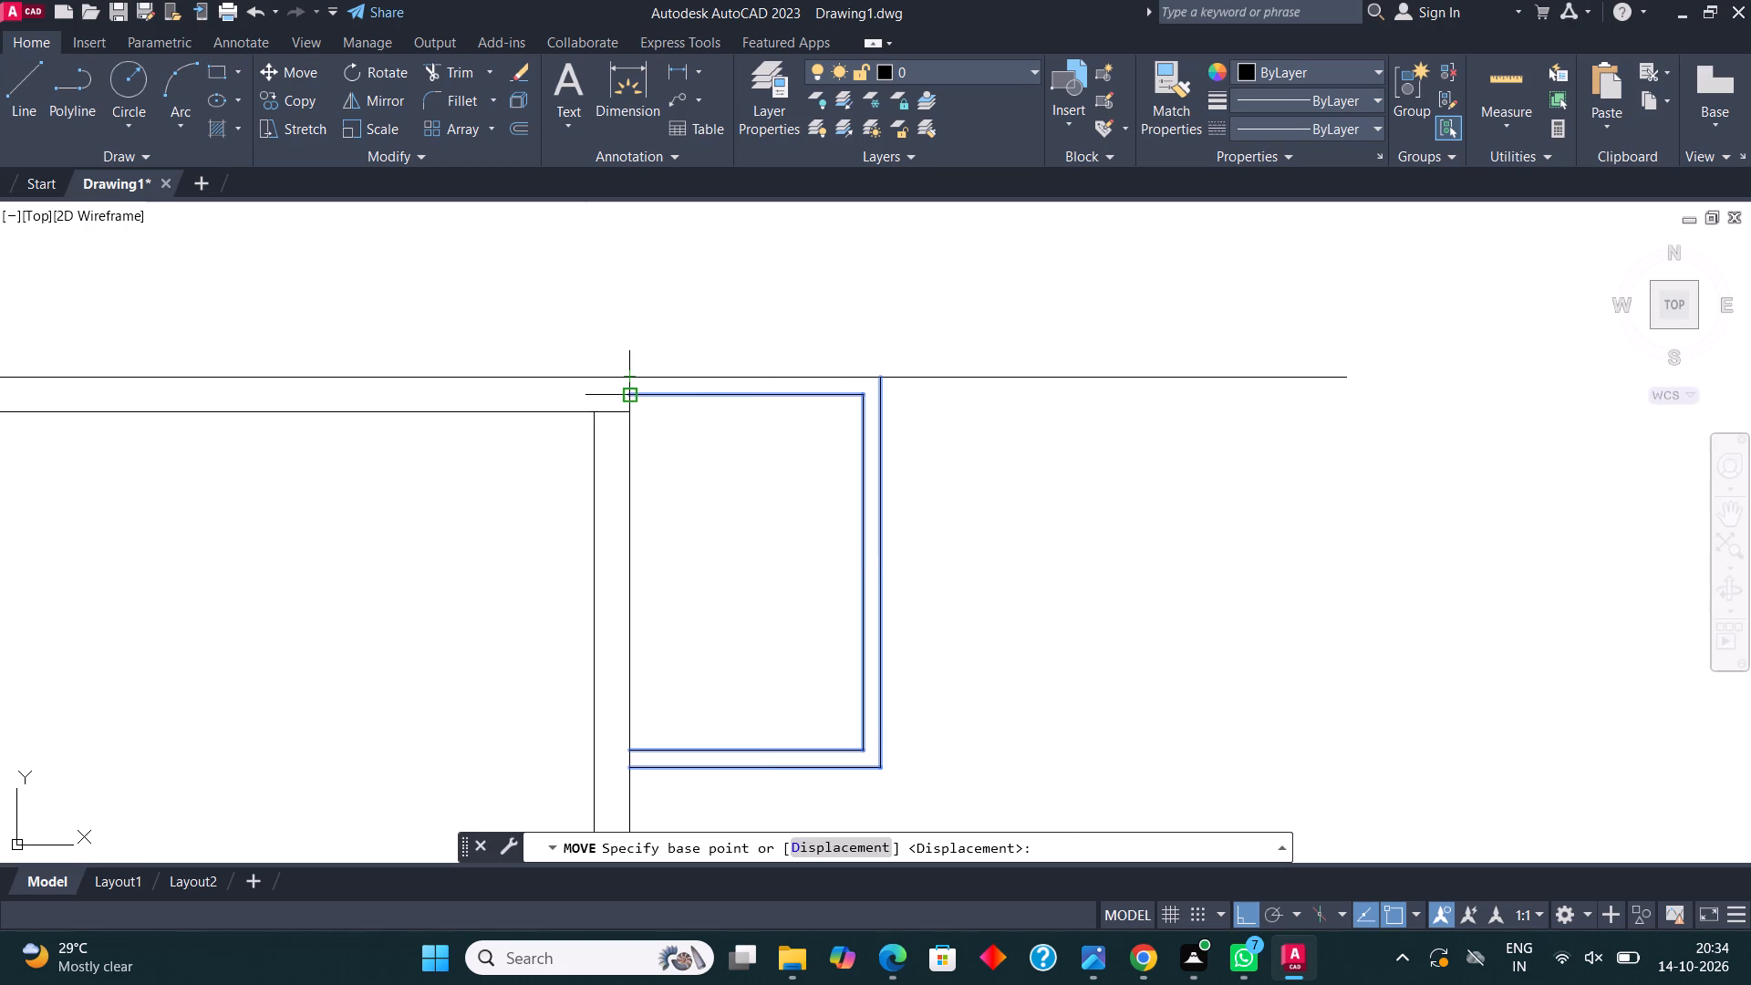
left_click(630, 393)
left_click(633, 417)
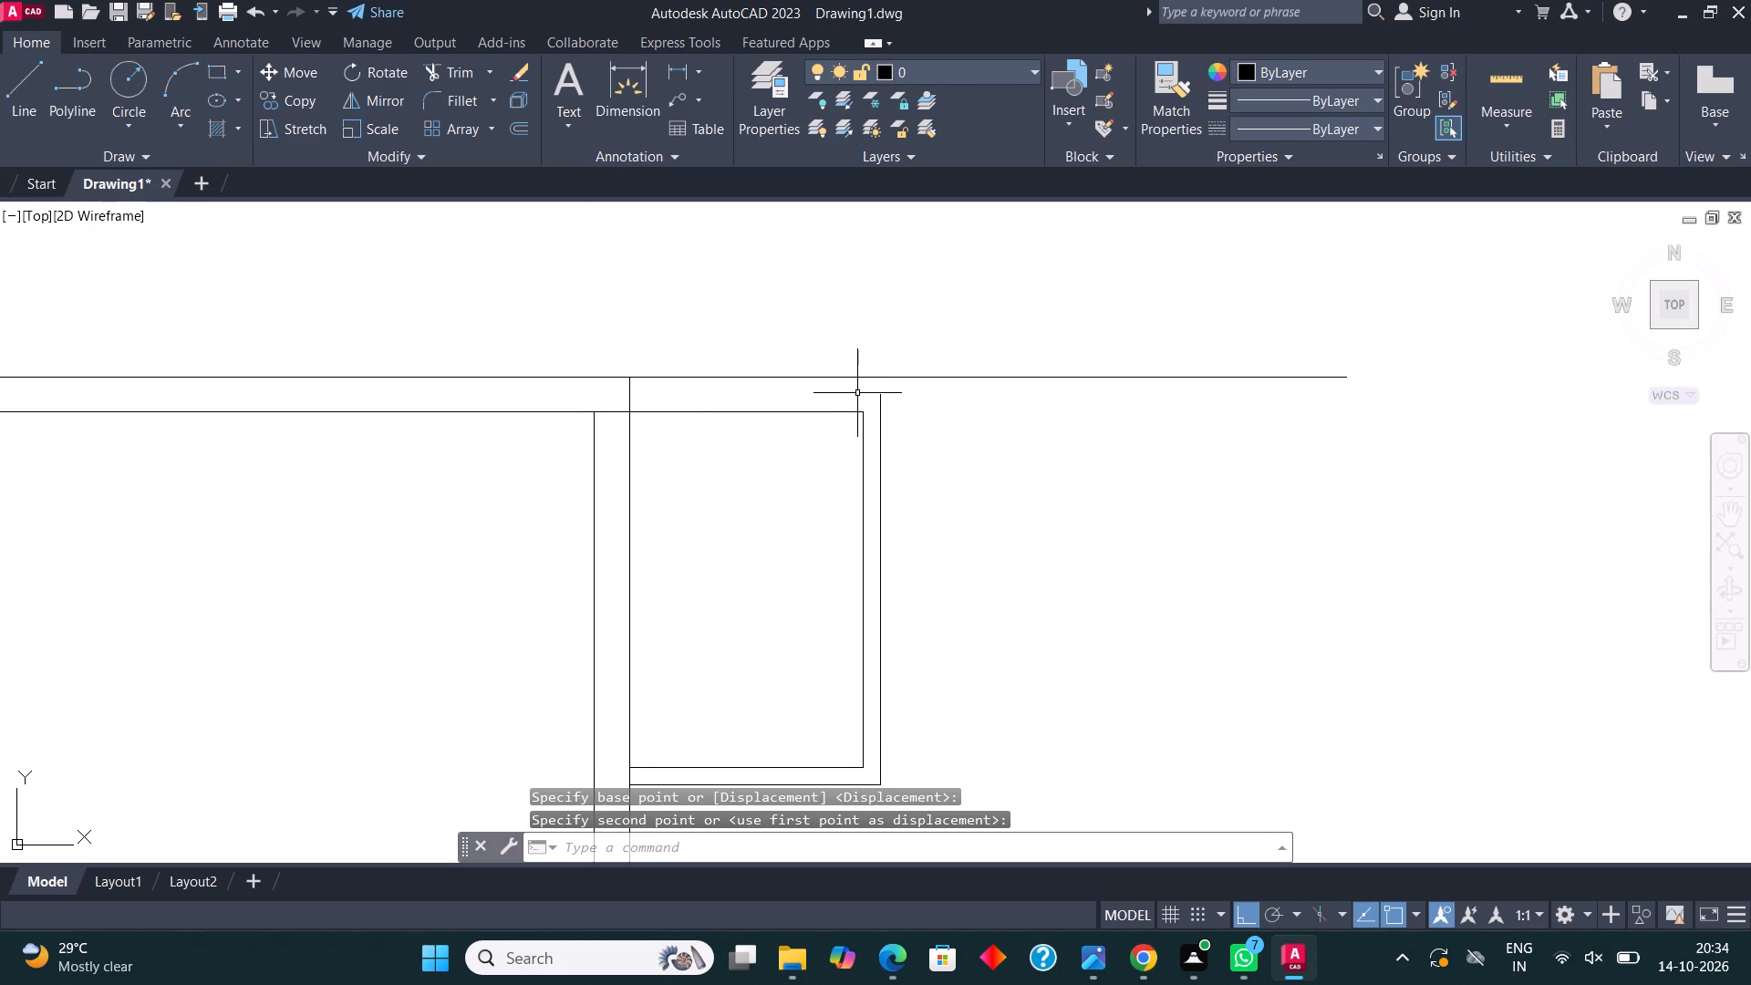
key("Escape")
Draw a short vertical line joining the top of the side room's outer right wall line to the outer top wall line.
left_click(9, 96)
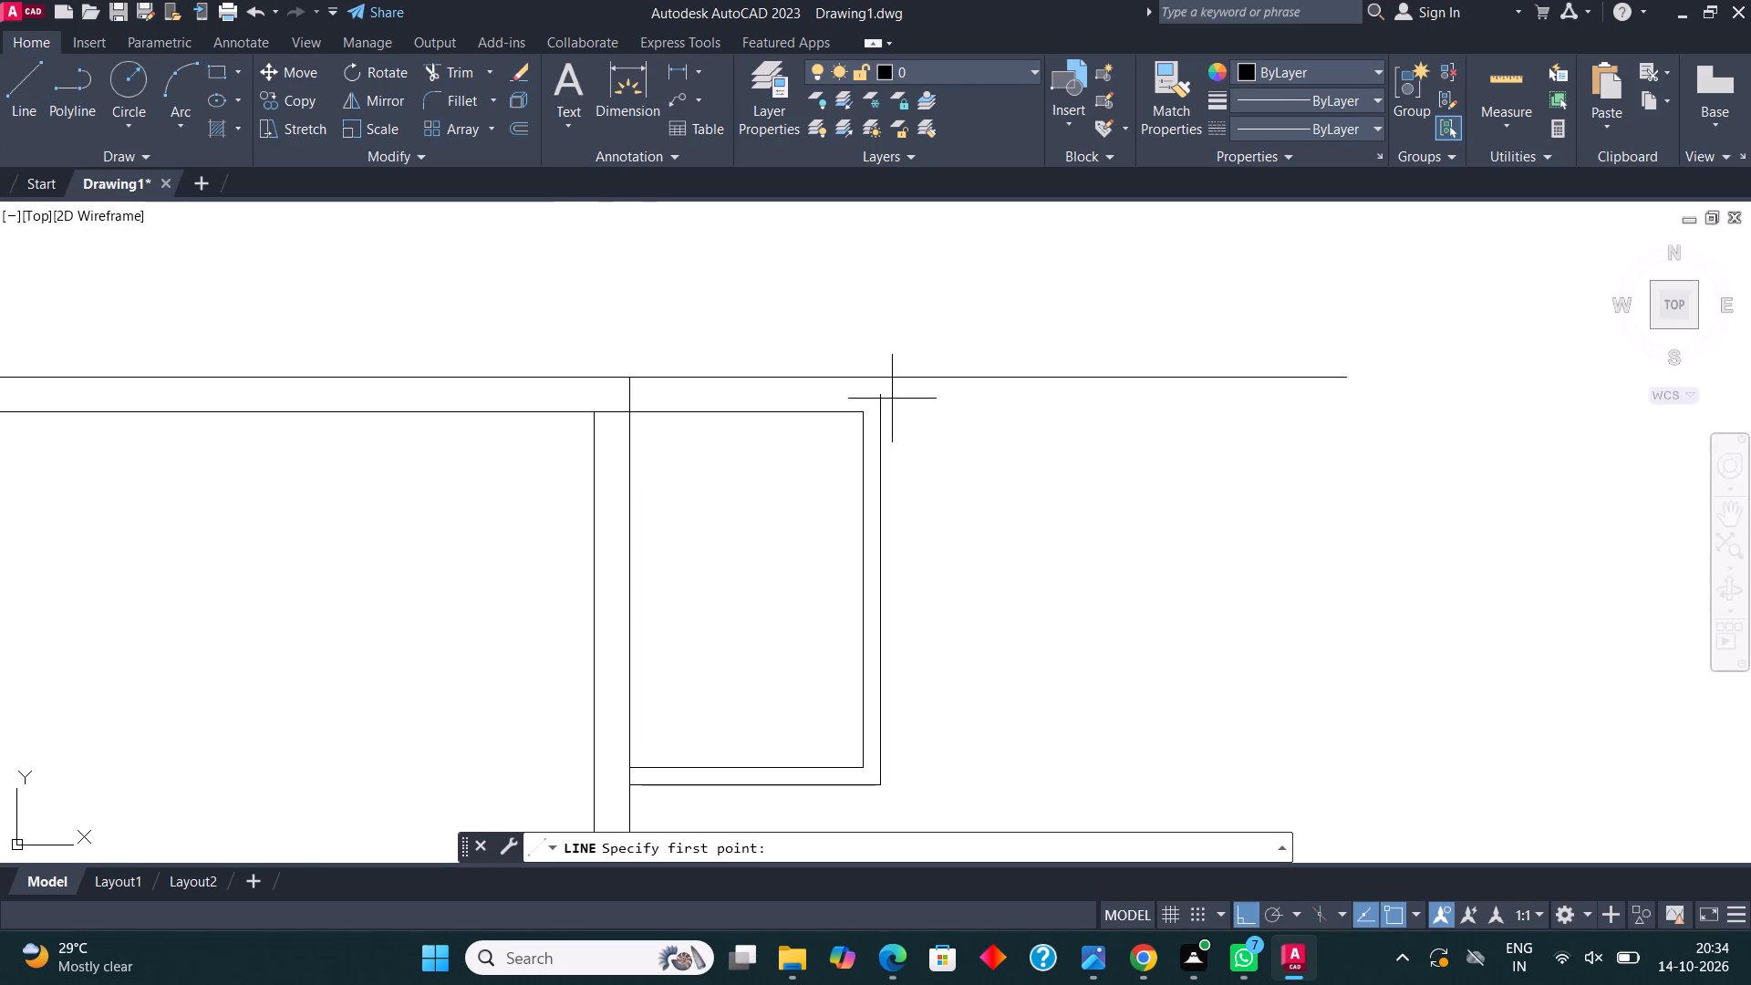
left_click(882, 397)
left_click(881, 376)
key("Escape")
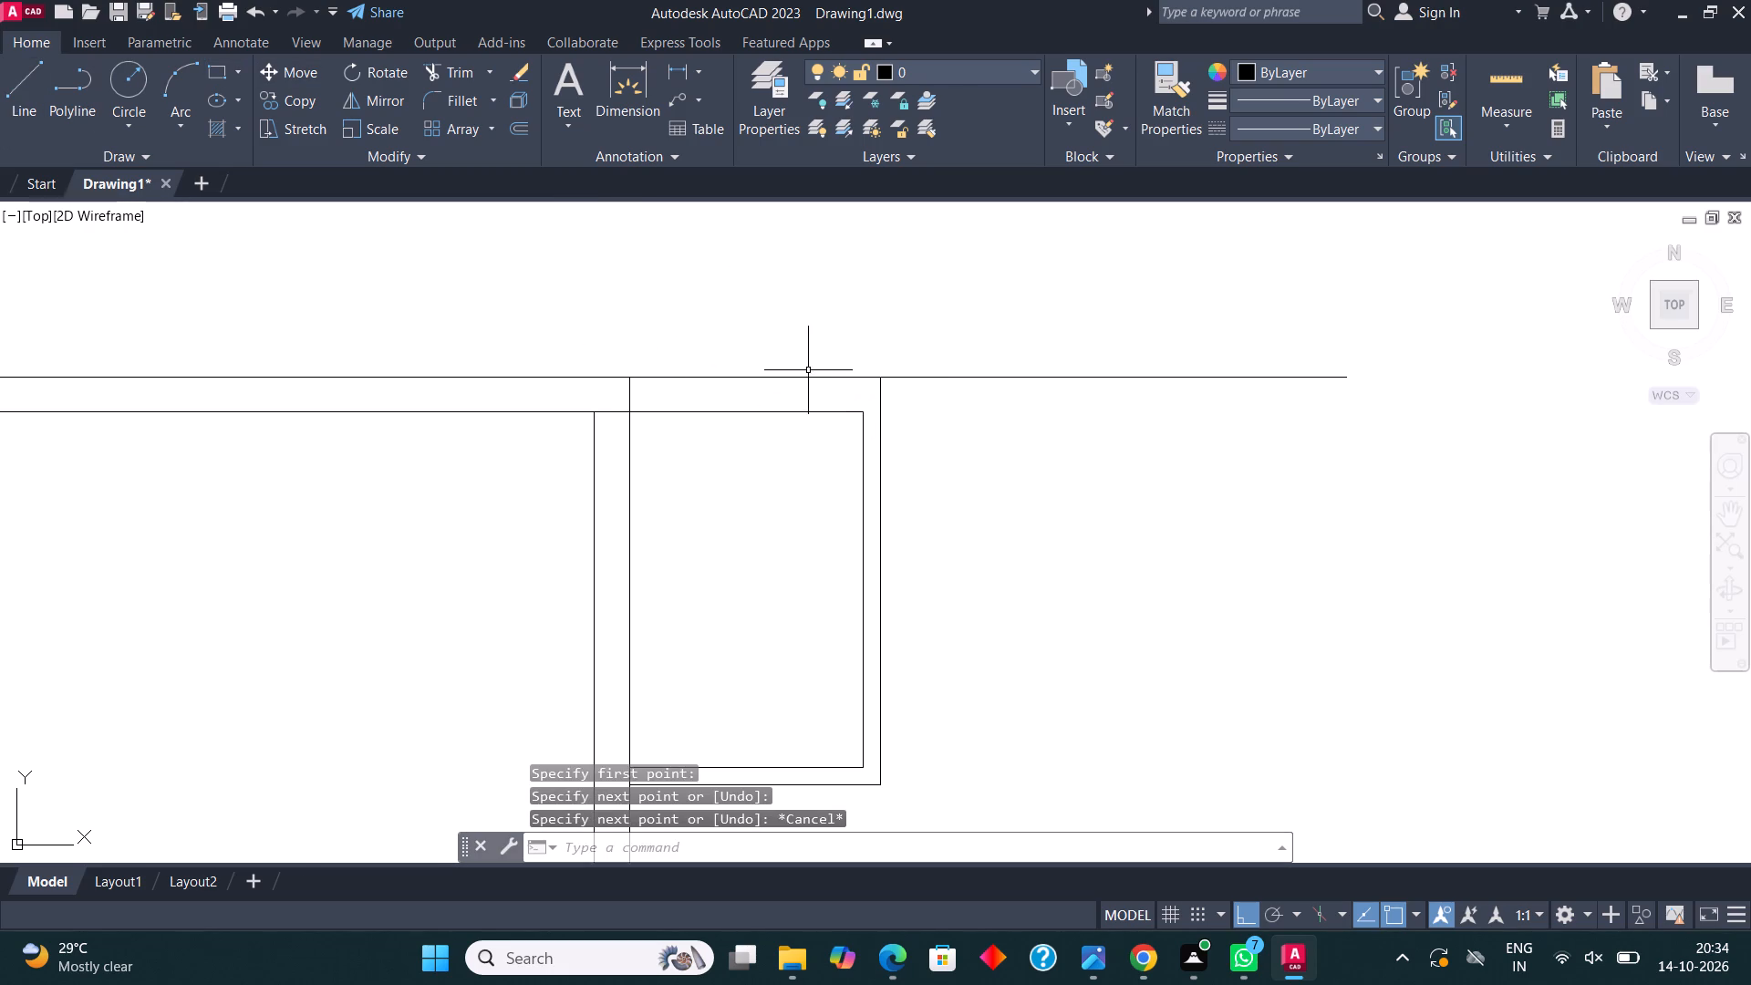
Draw another 10' line rightward from the side room's outer upper-right corner along the top wall line.
scroll(808, 370, "down", 2)
scroll(866, 375, "up", 1)
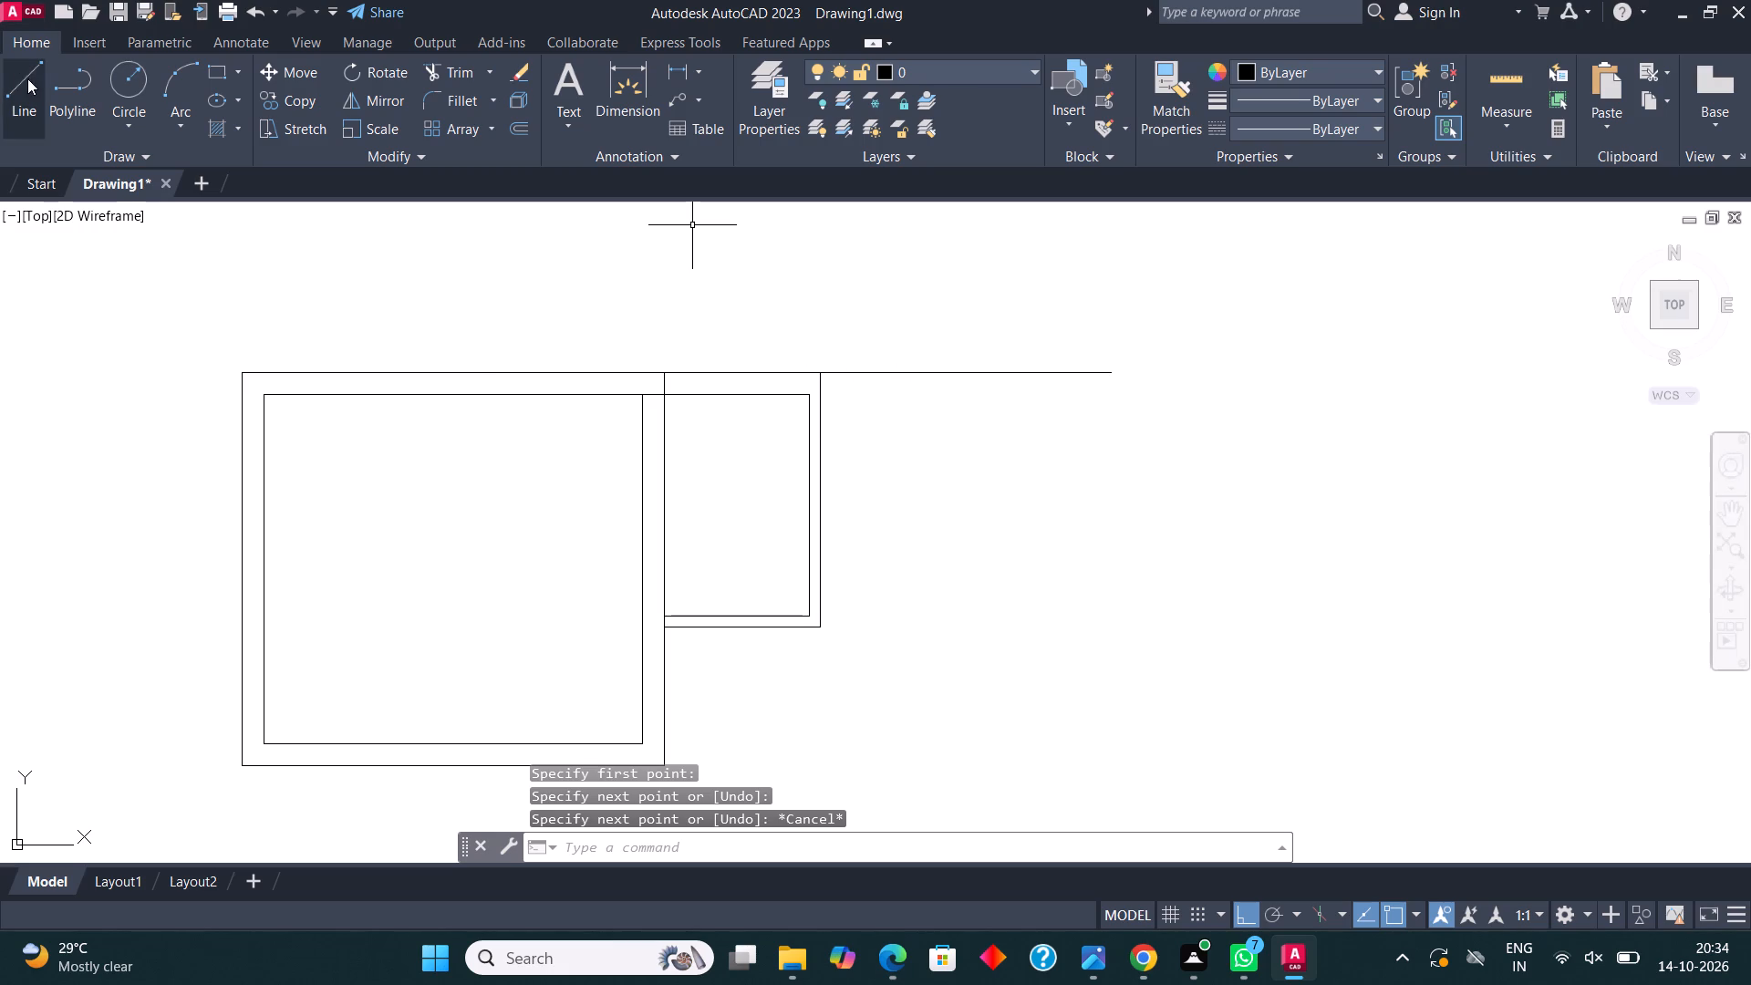
left_click(26, 78)
scroll(961, 356, "up", 1)
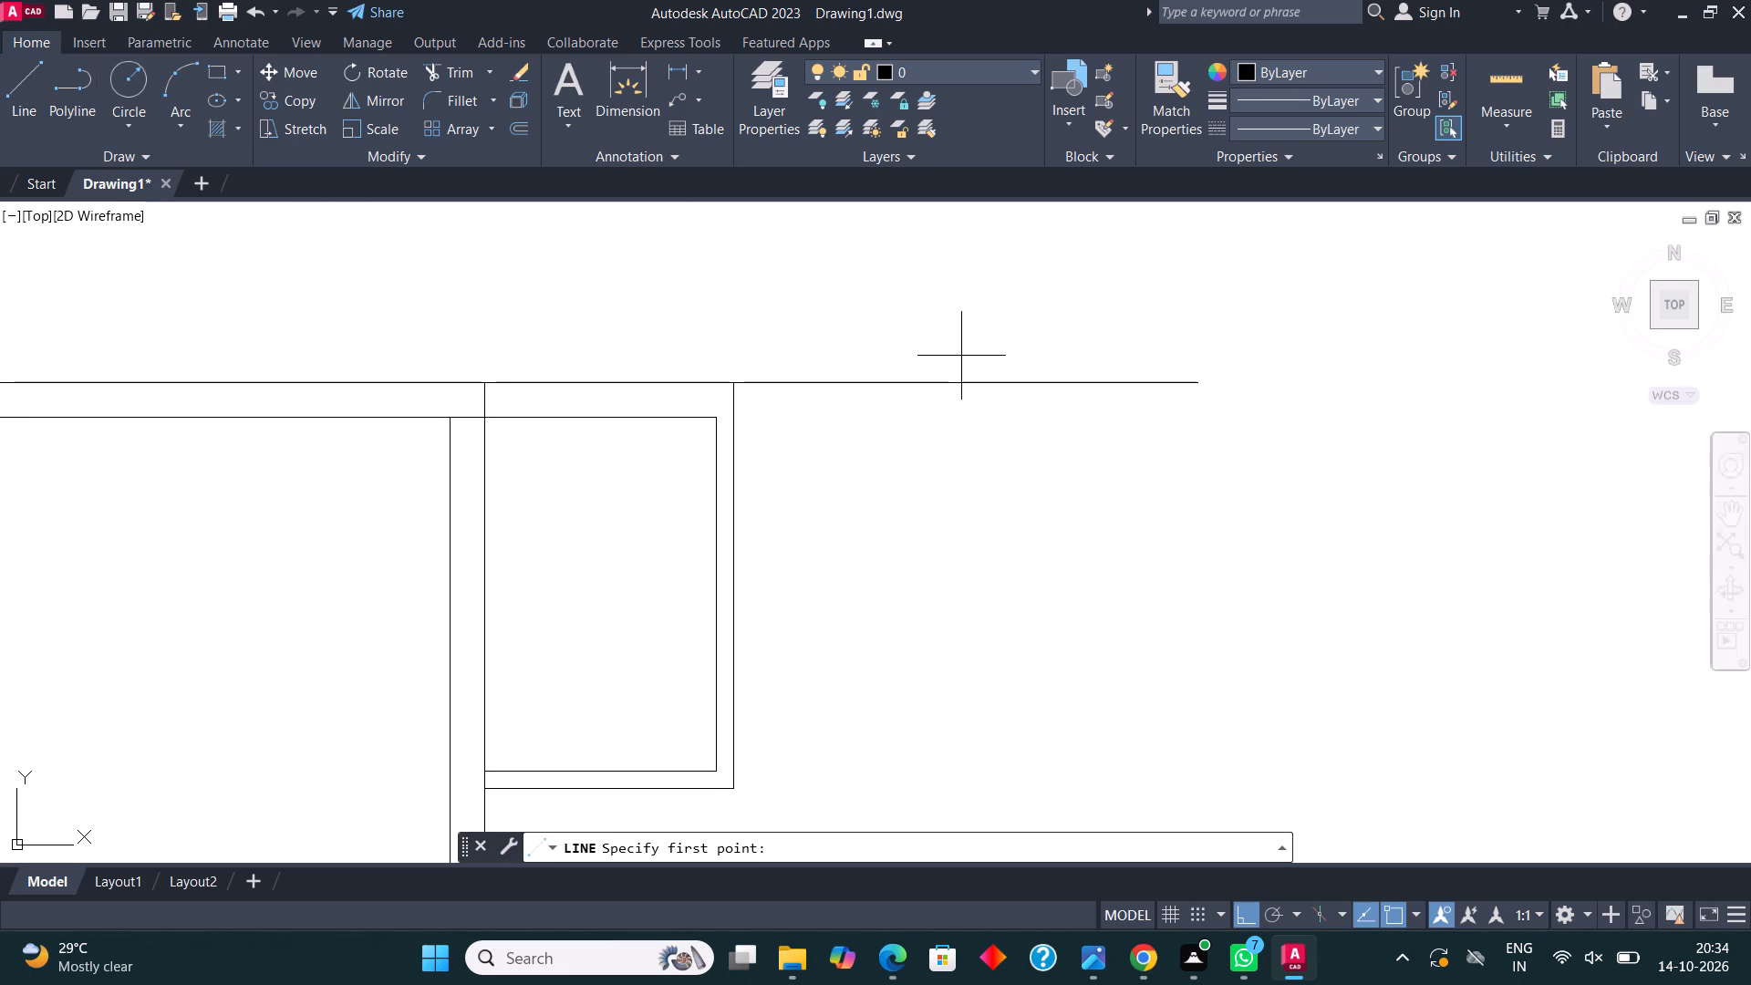
scroll(961, 356, "up", 1)
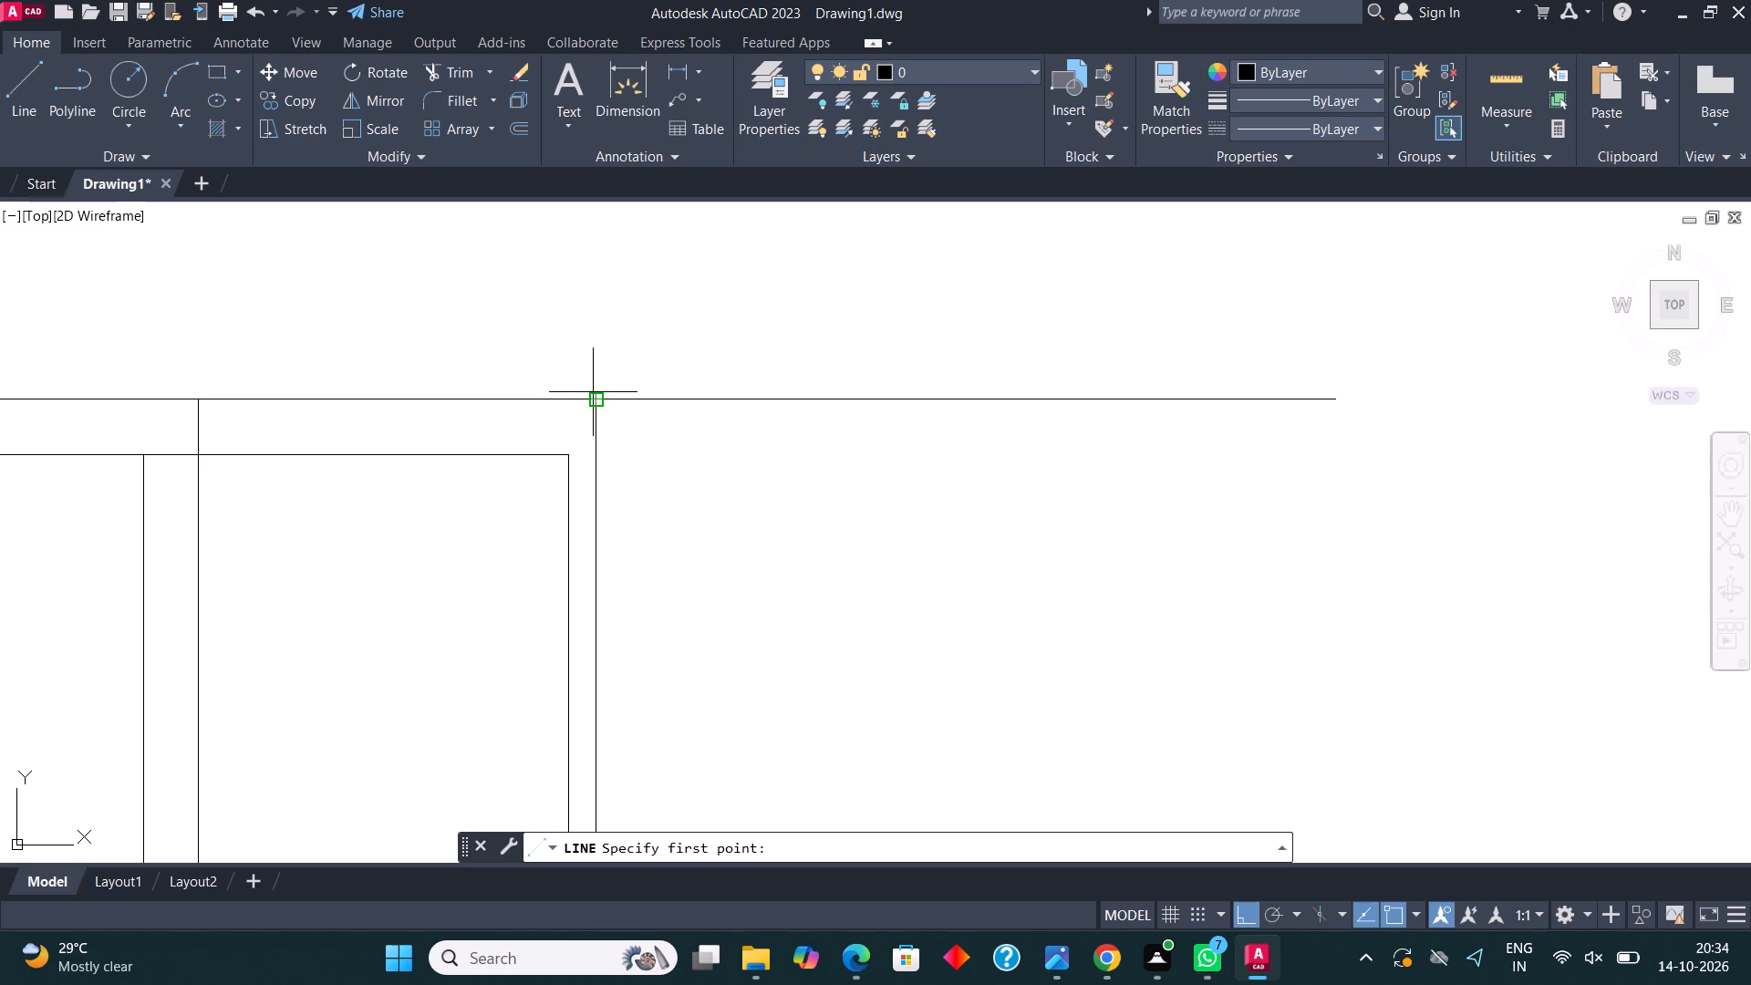
left_click(595, 394)
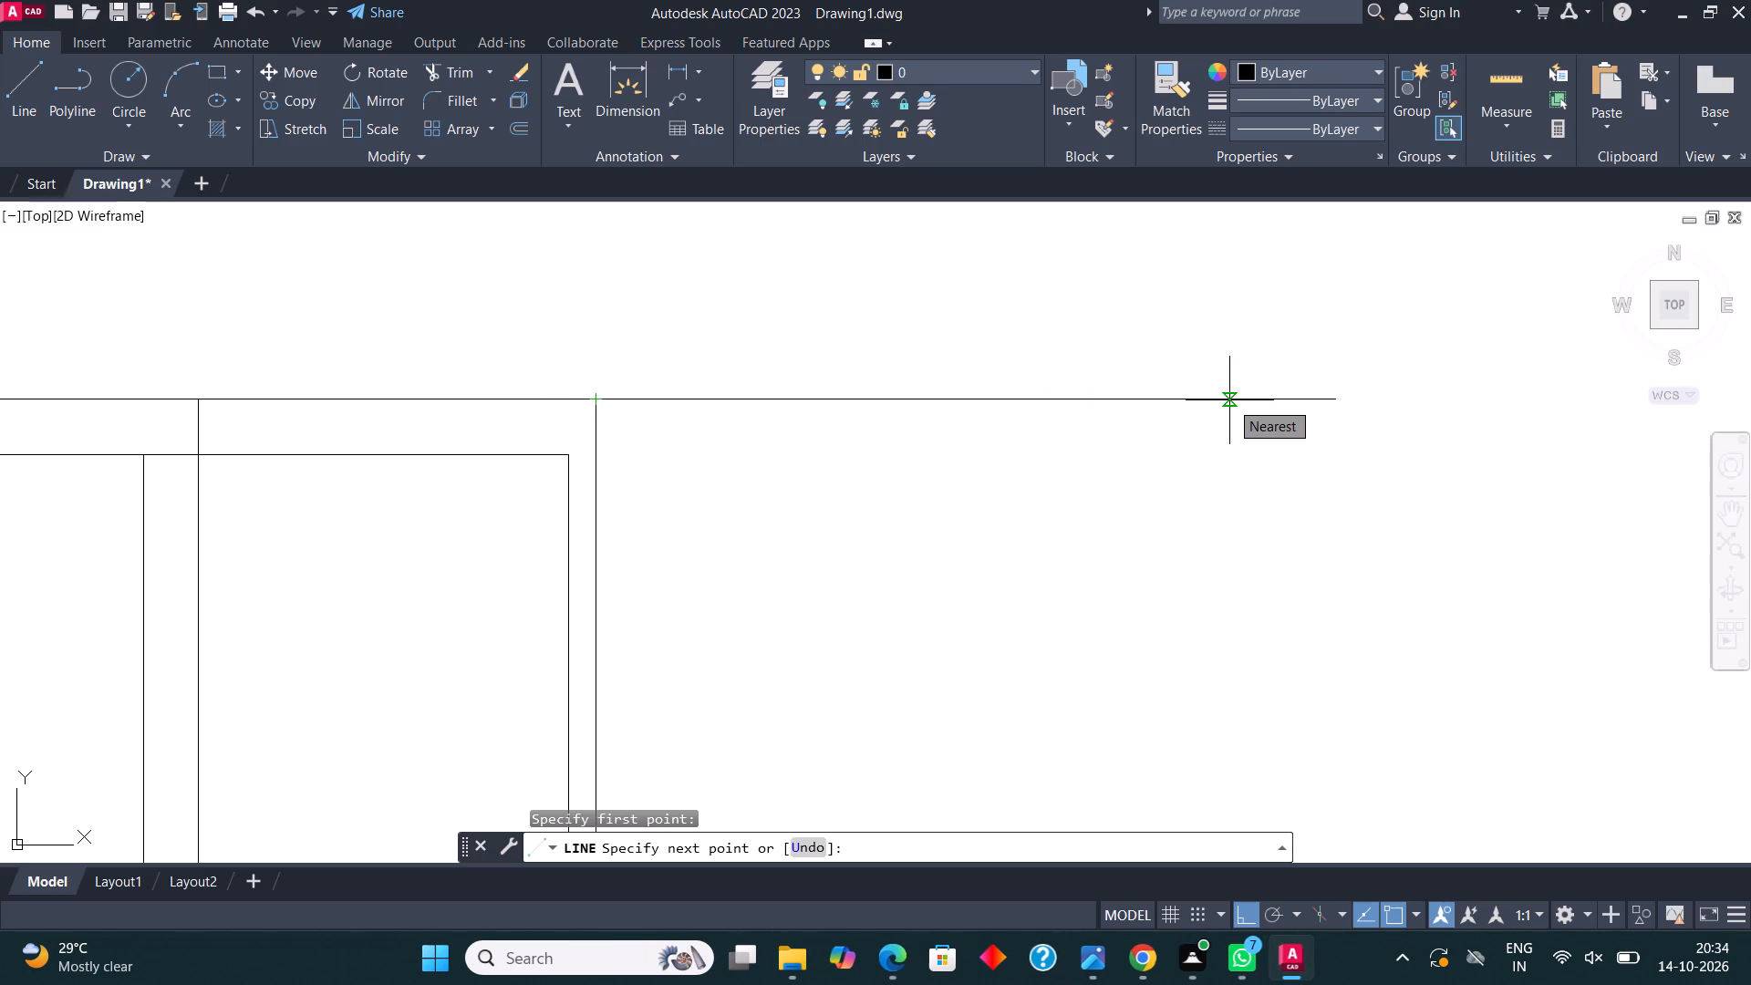
type("10'")
key("Return")
key("Escape")
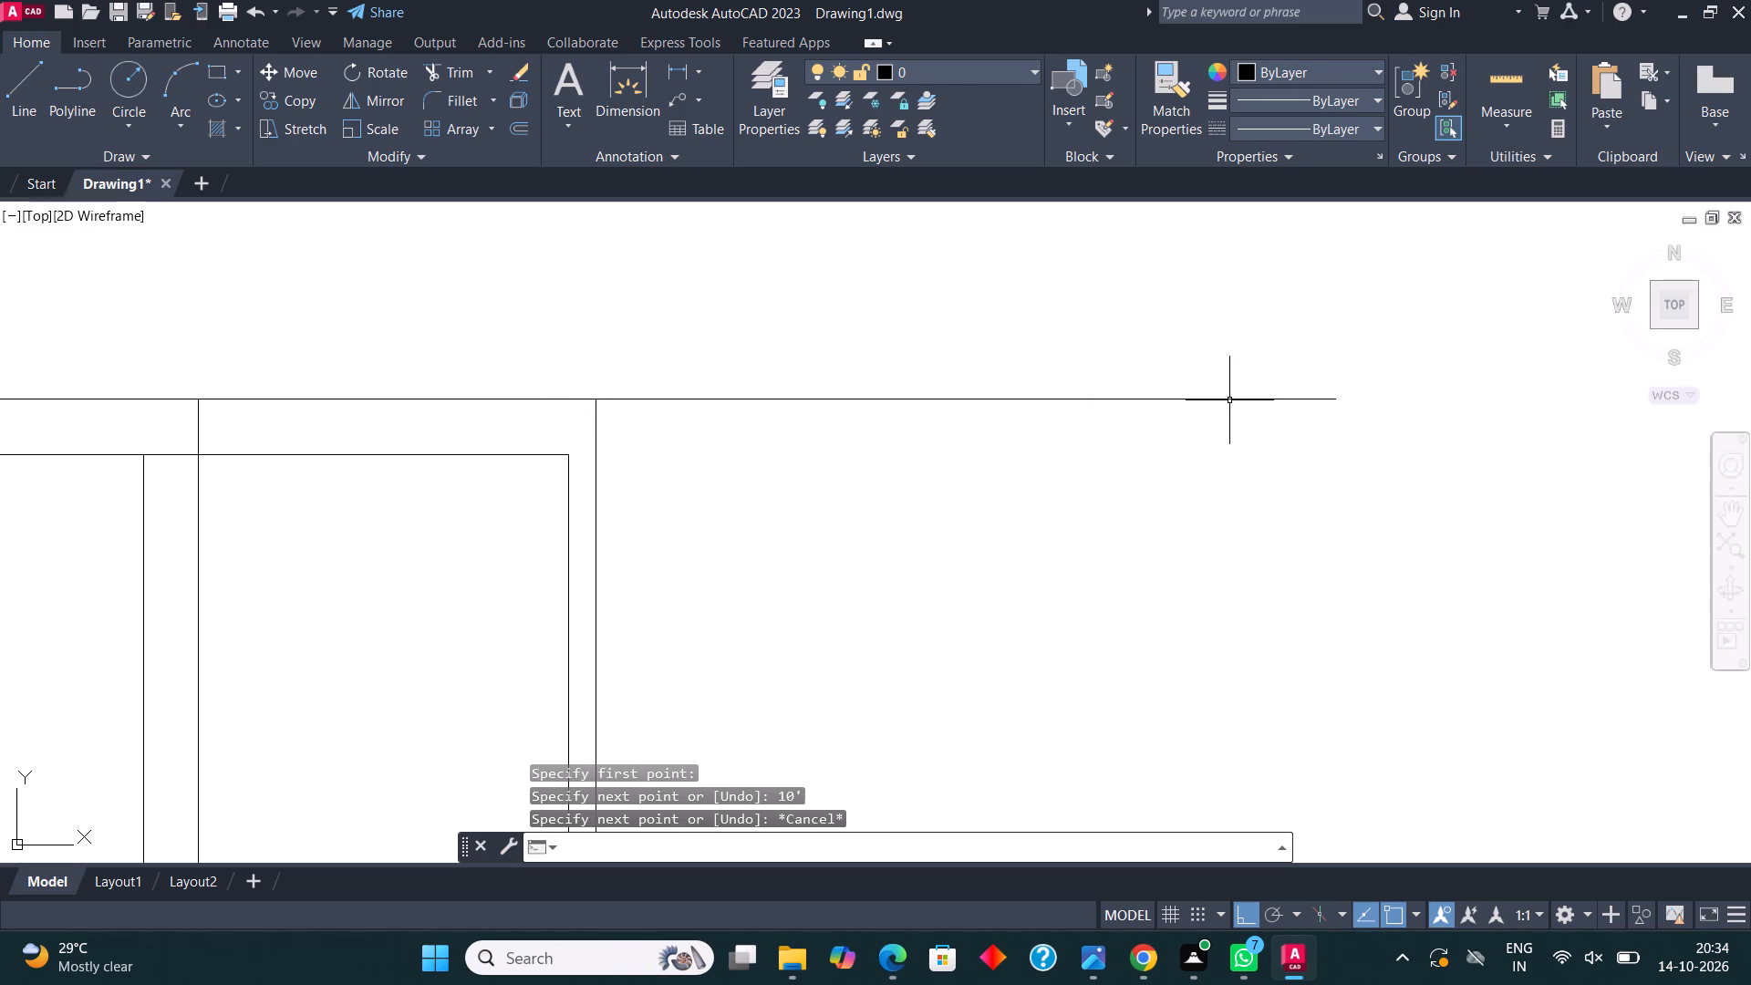
Draw a line from the side room's inner upper-right corner across its right wall, extending a short distance past the outer line.
left_click(37, 82)
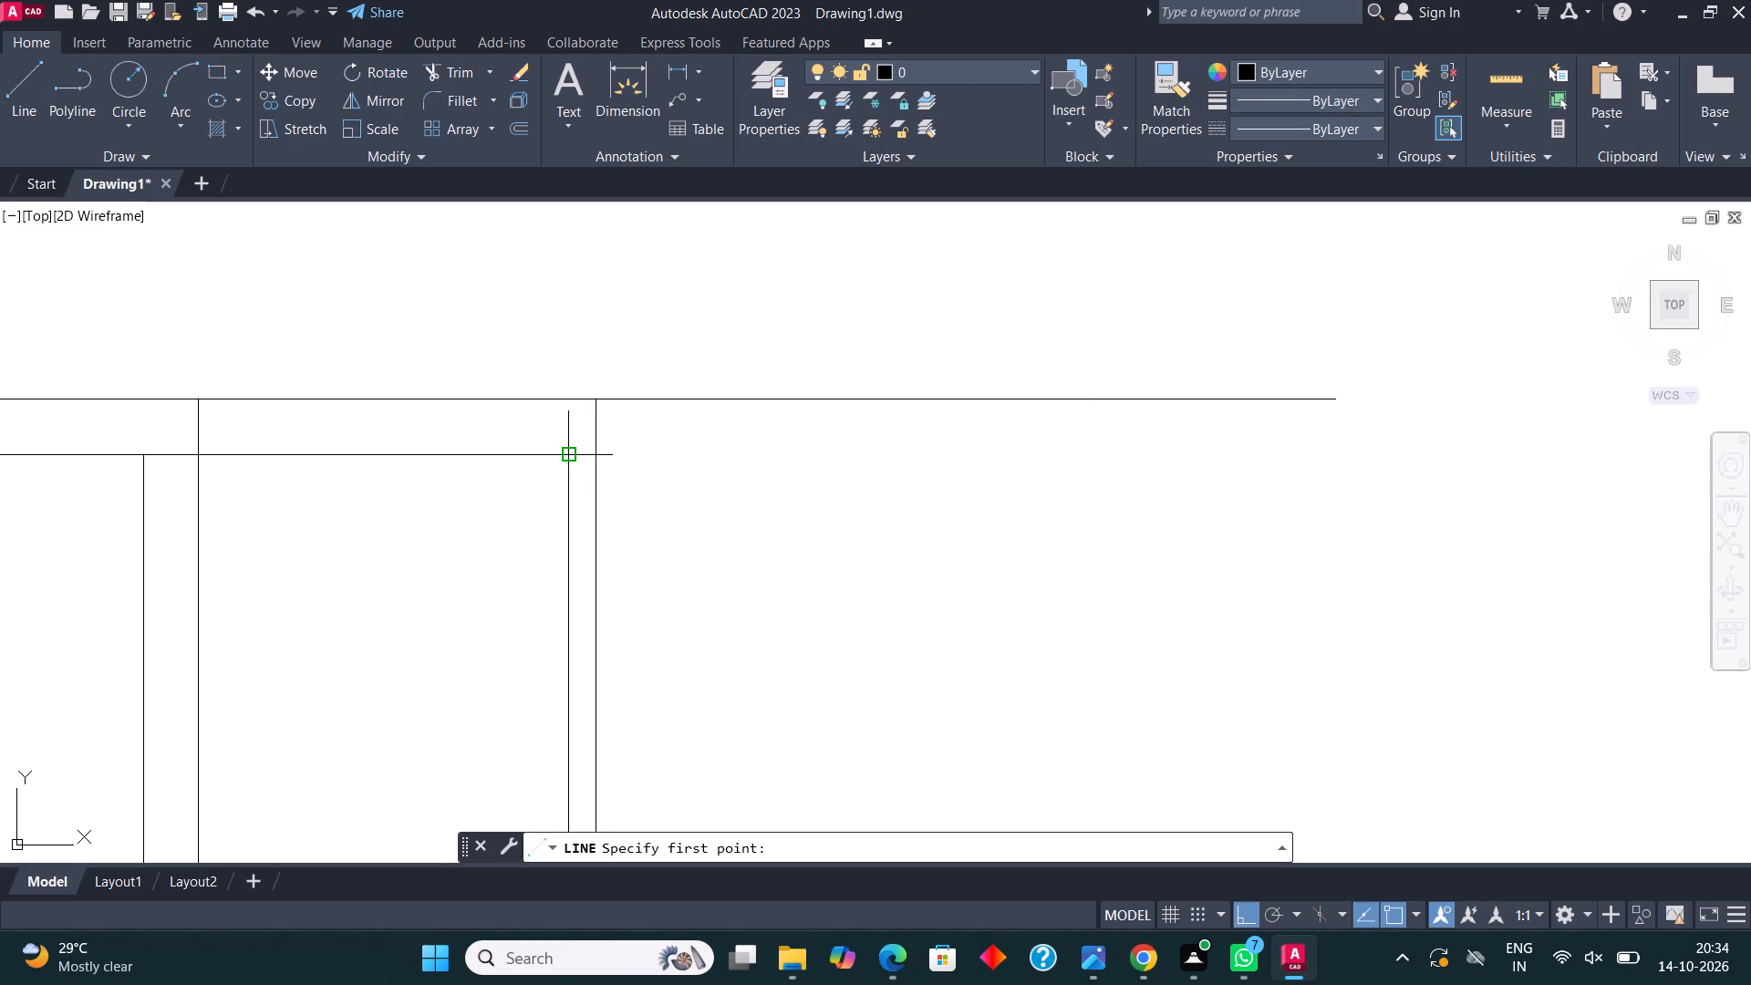
scroll(595, 457, "up", 2)
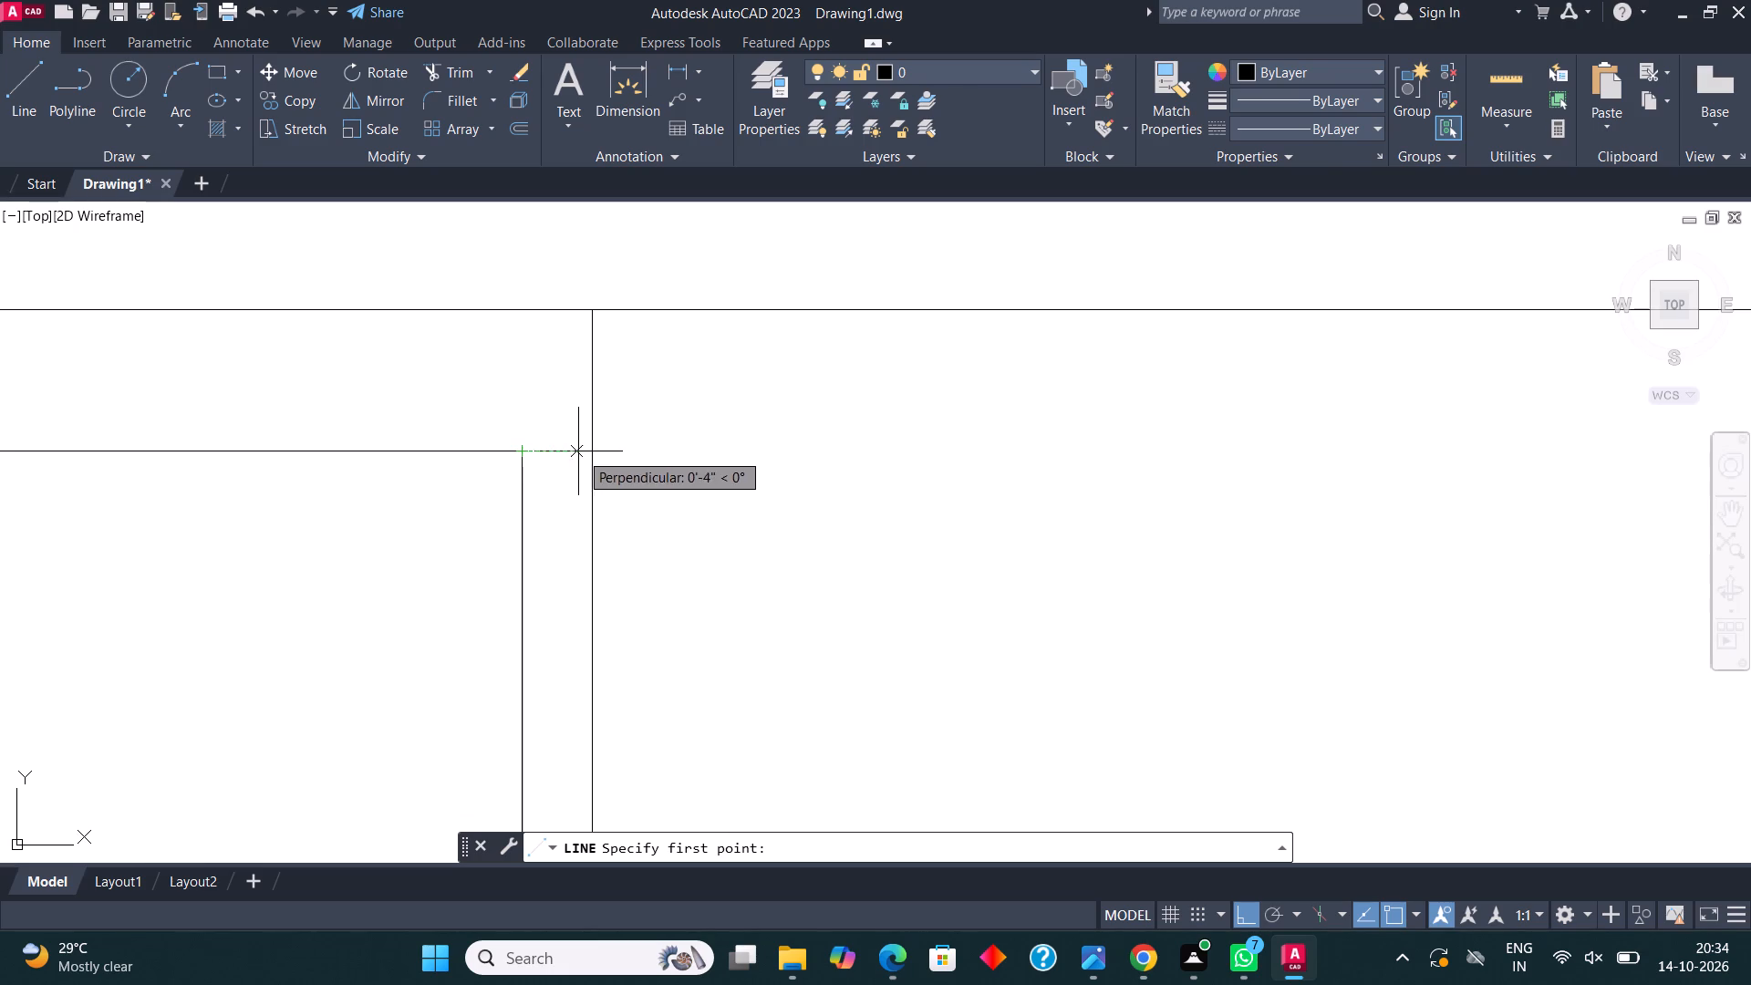
scroll(577, 453, "up", 2)
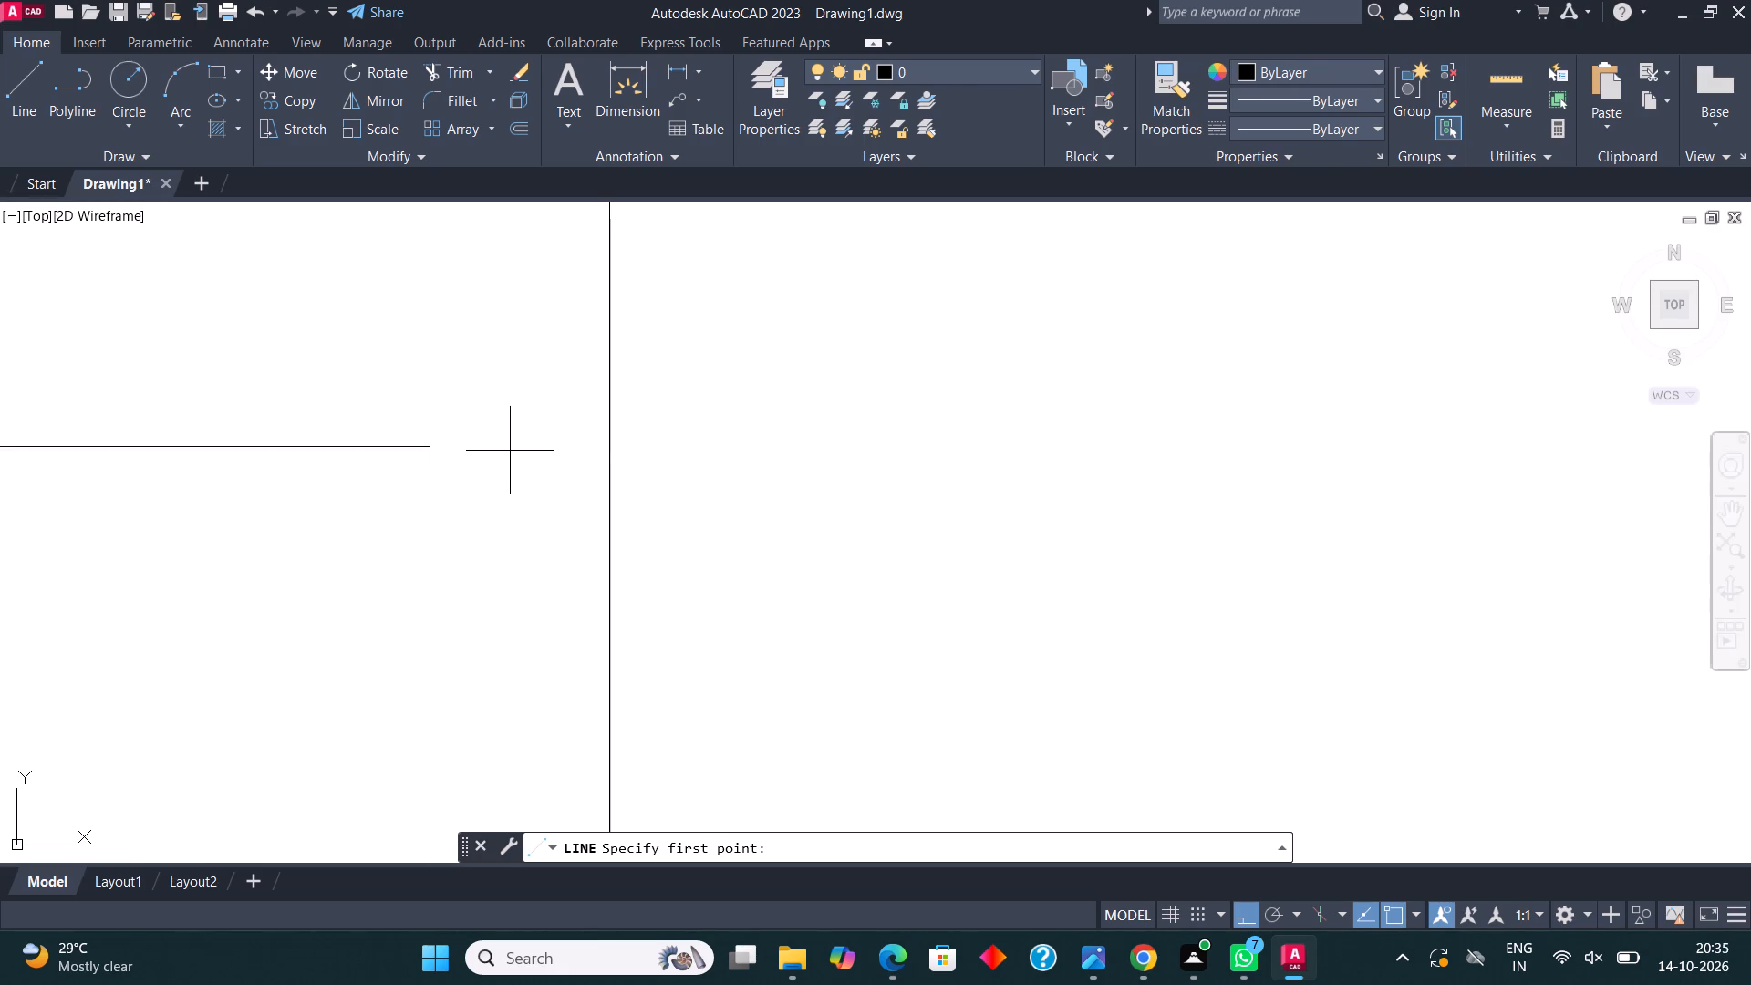
left_click(430, 449)
left_click(608, 449)
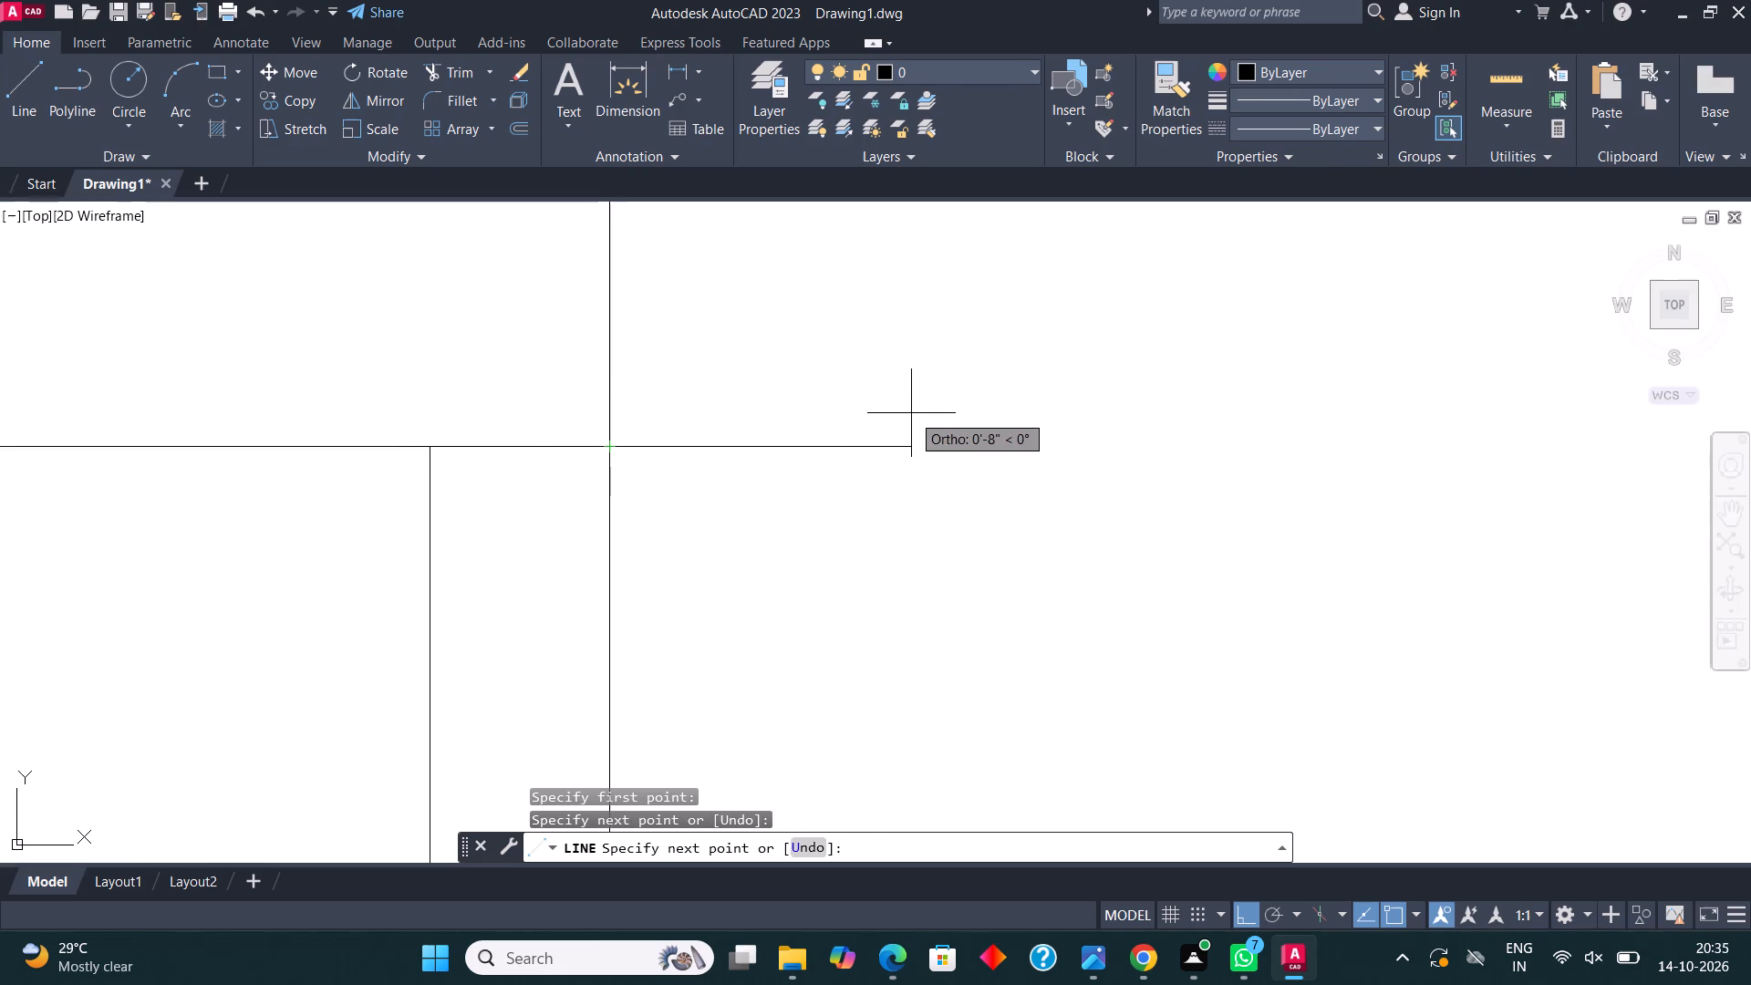
scroll(927, 419, "down", 2)
left_click(967, 451)
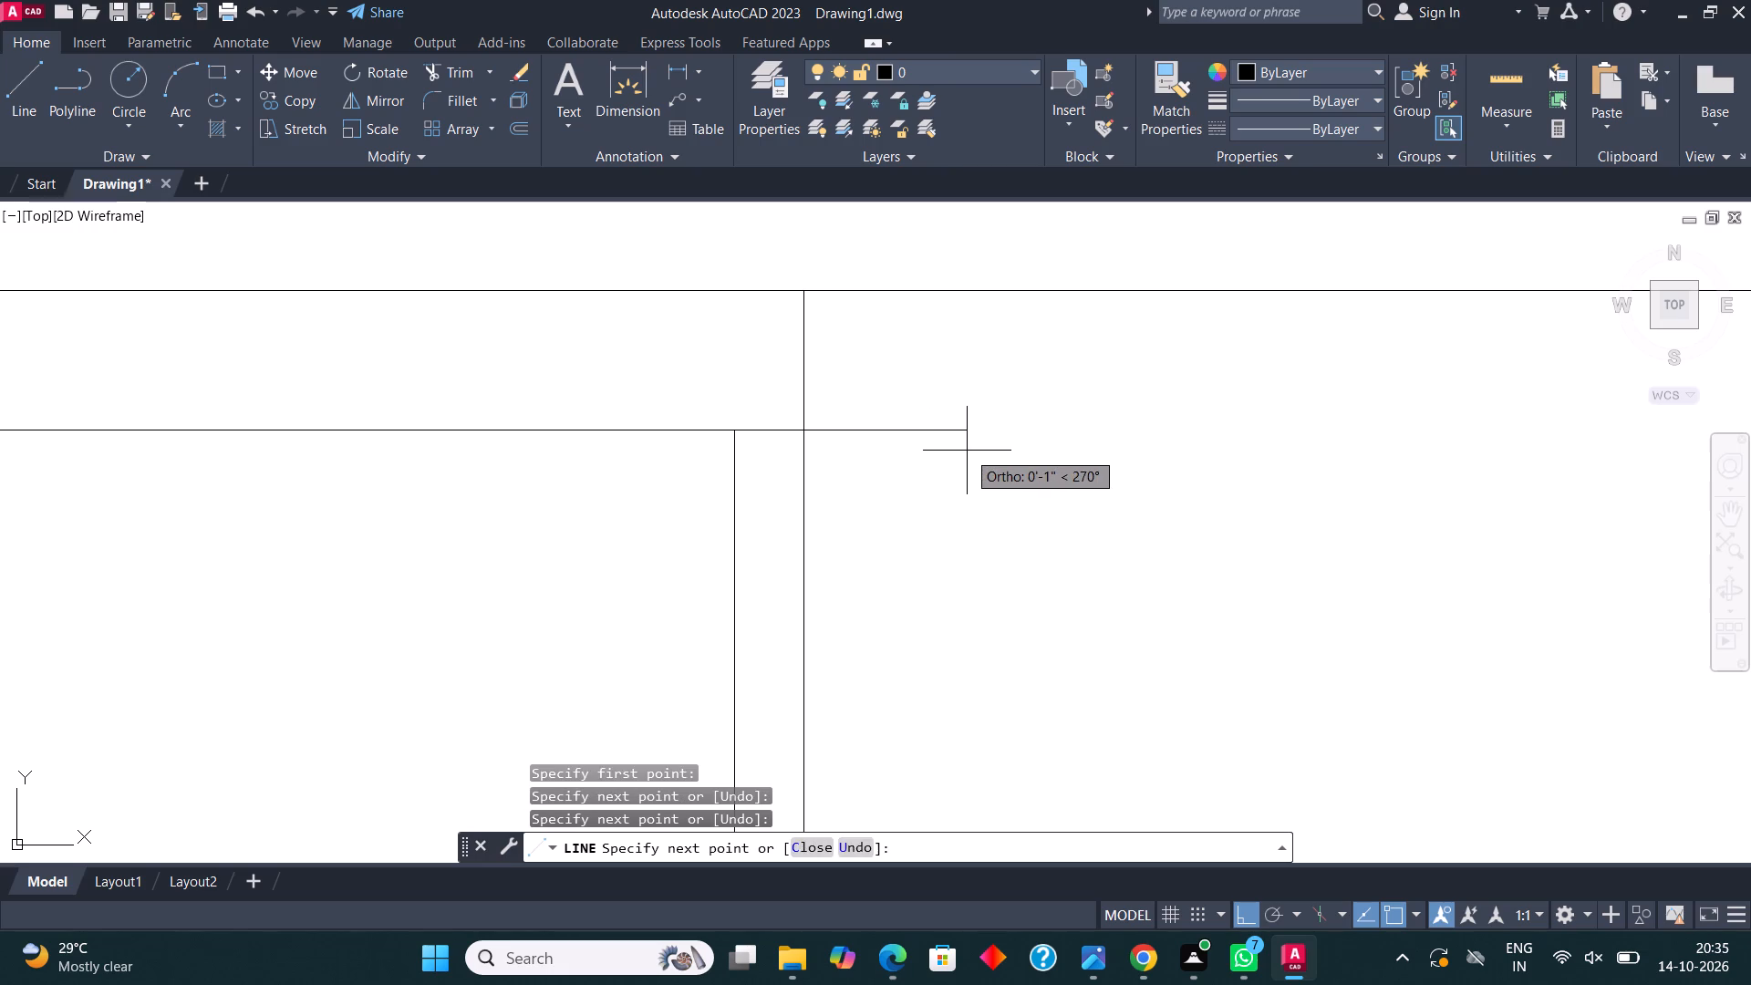
key("Escape")
middle_click_drag(1030, 399, 782, 316)
scroll(772, 450, "down", 3)
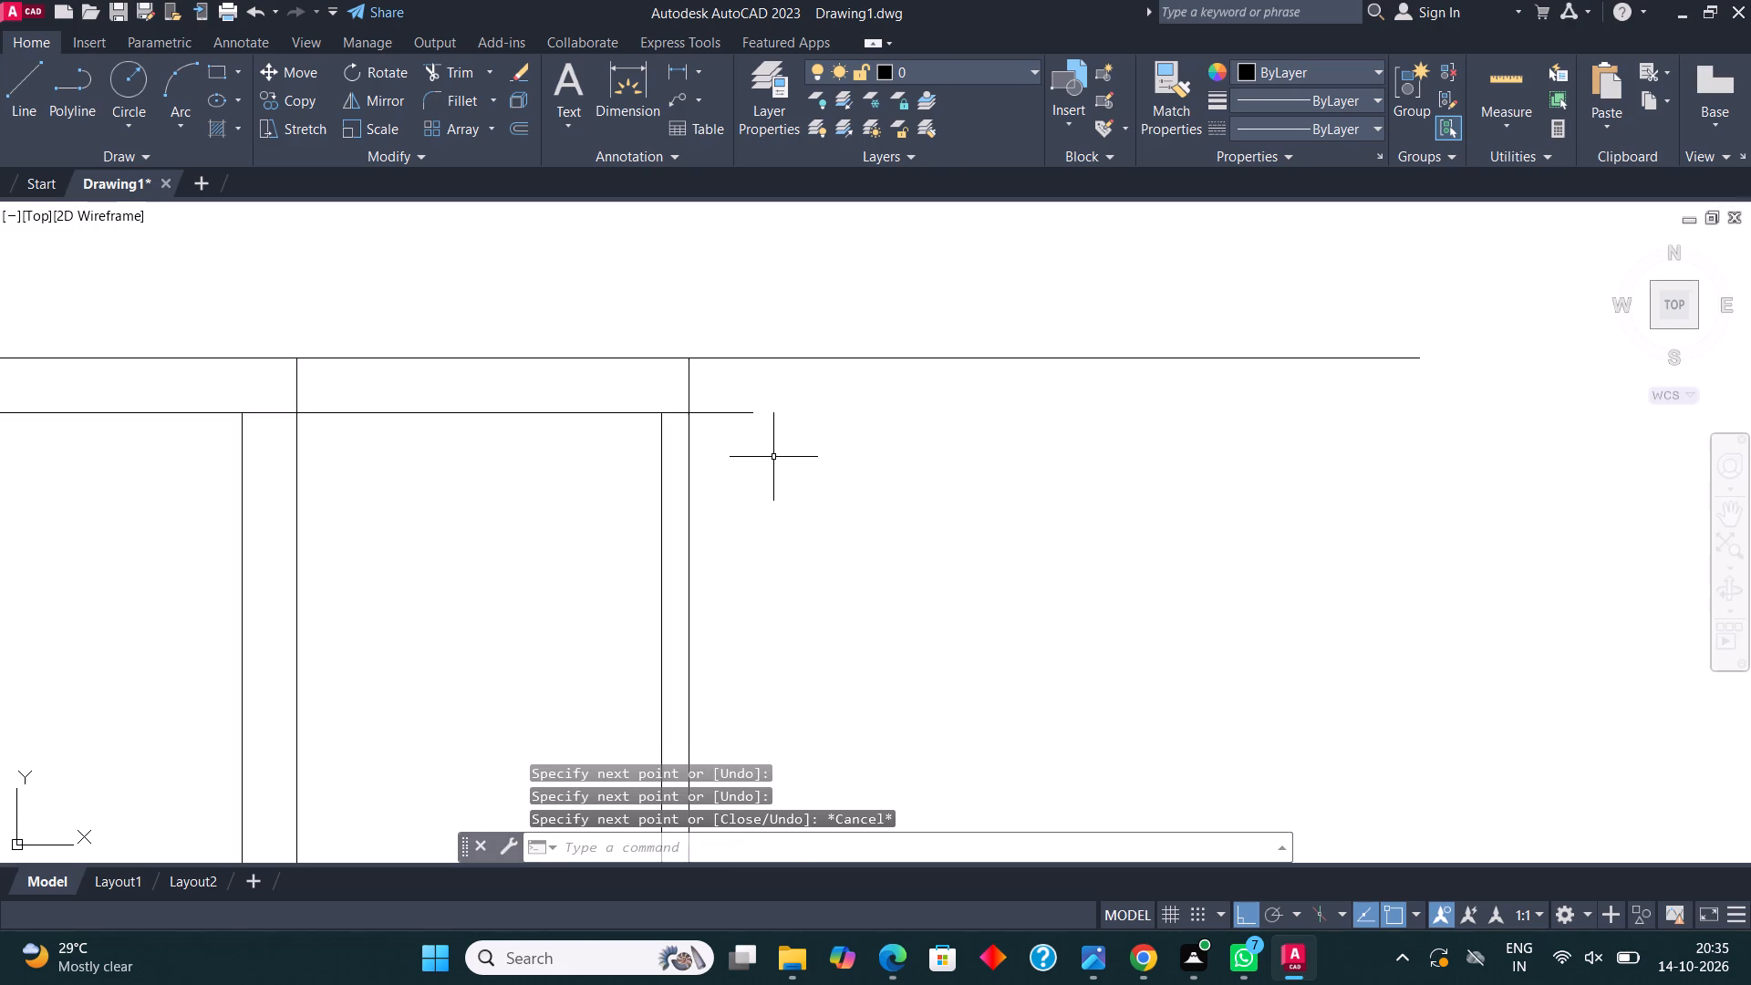
Draw a 10' line rightward from where the inner top line meets the side room's outer right wall line.
scroll(770, 448, "up", 1)
left_click(31, 91)
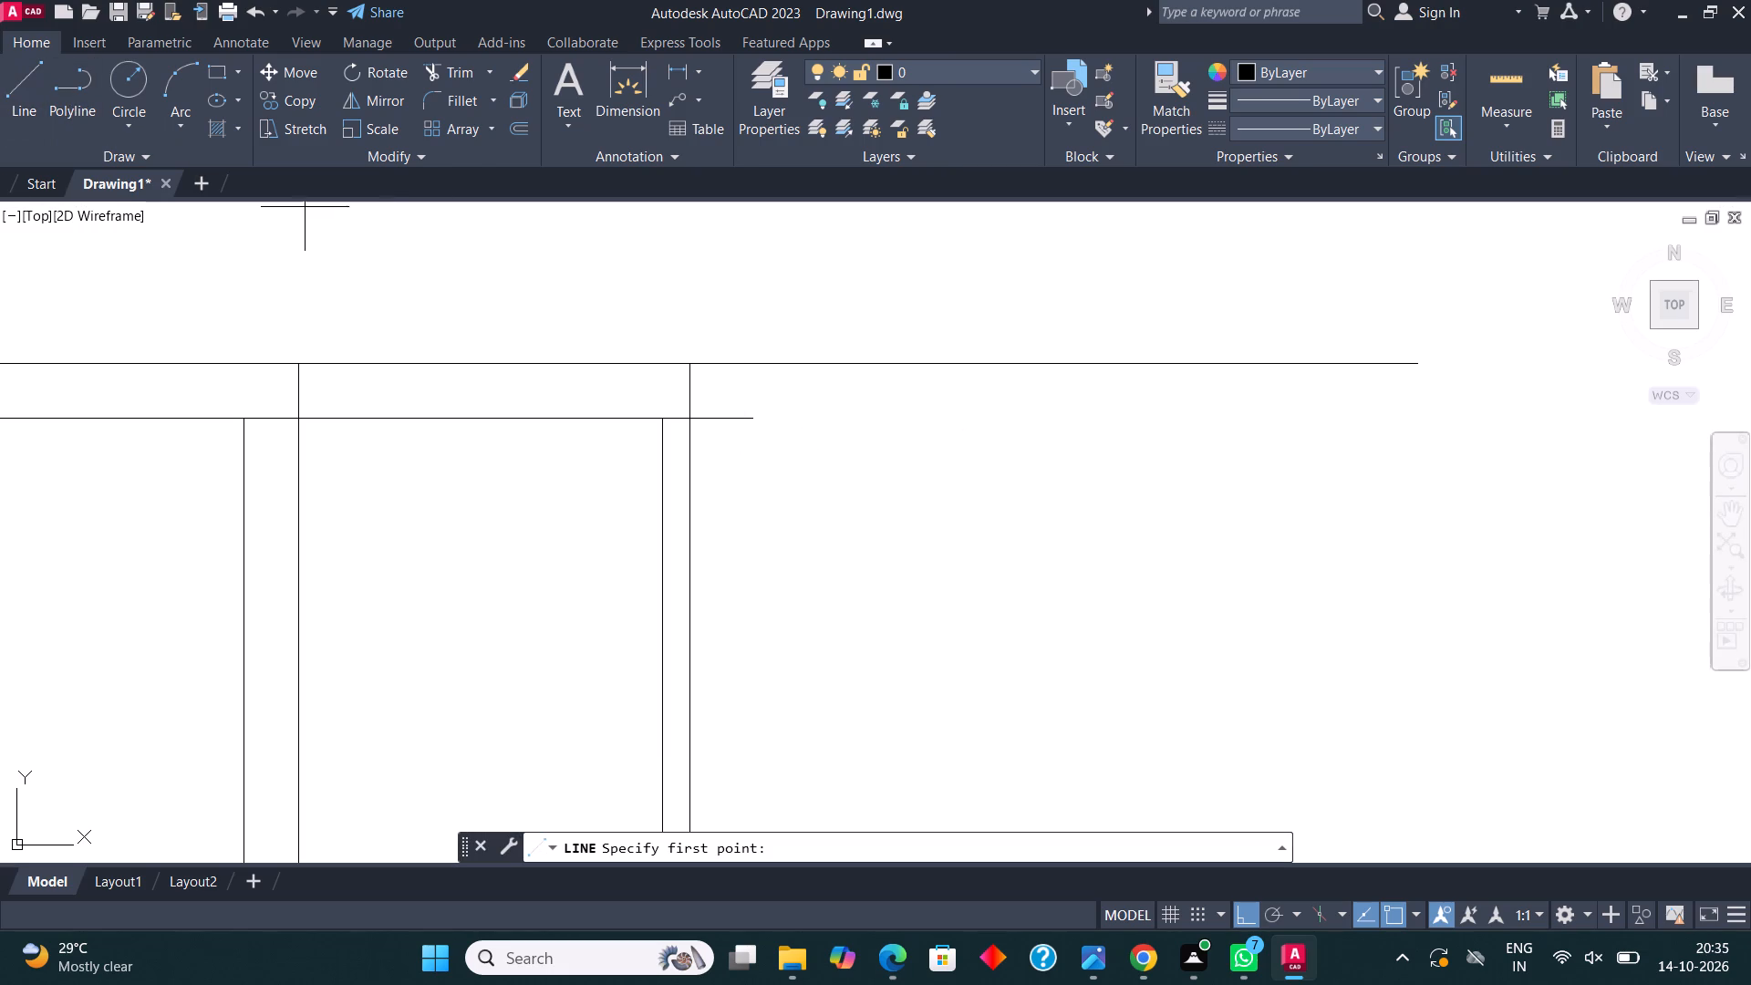
left_click(683, 418)
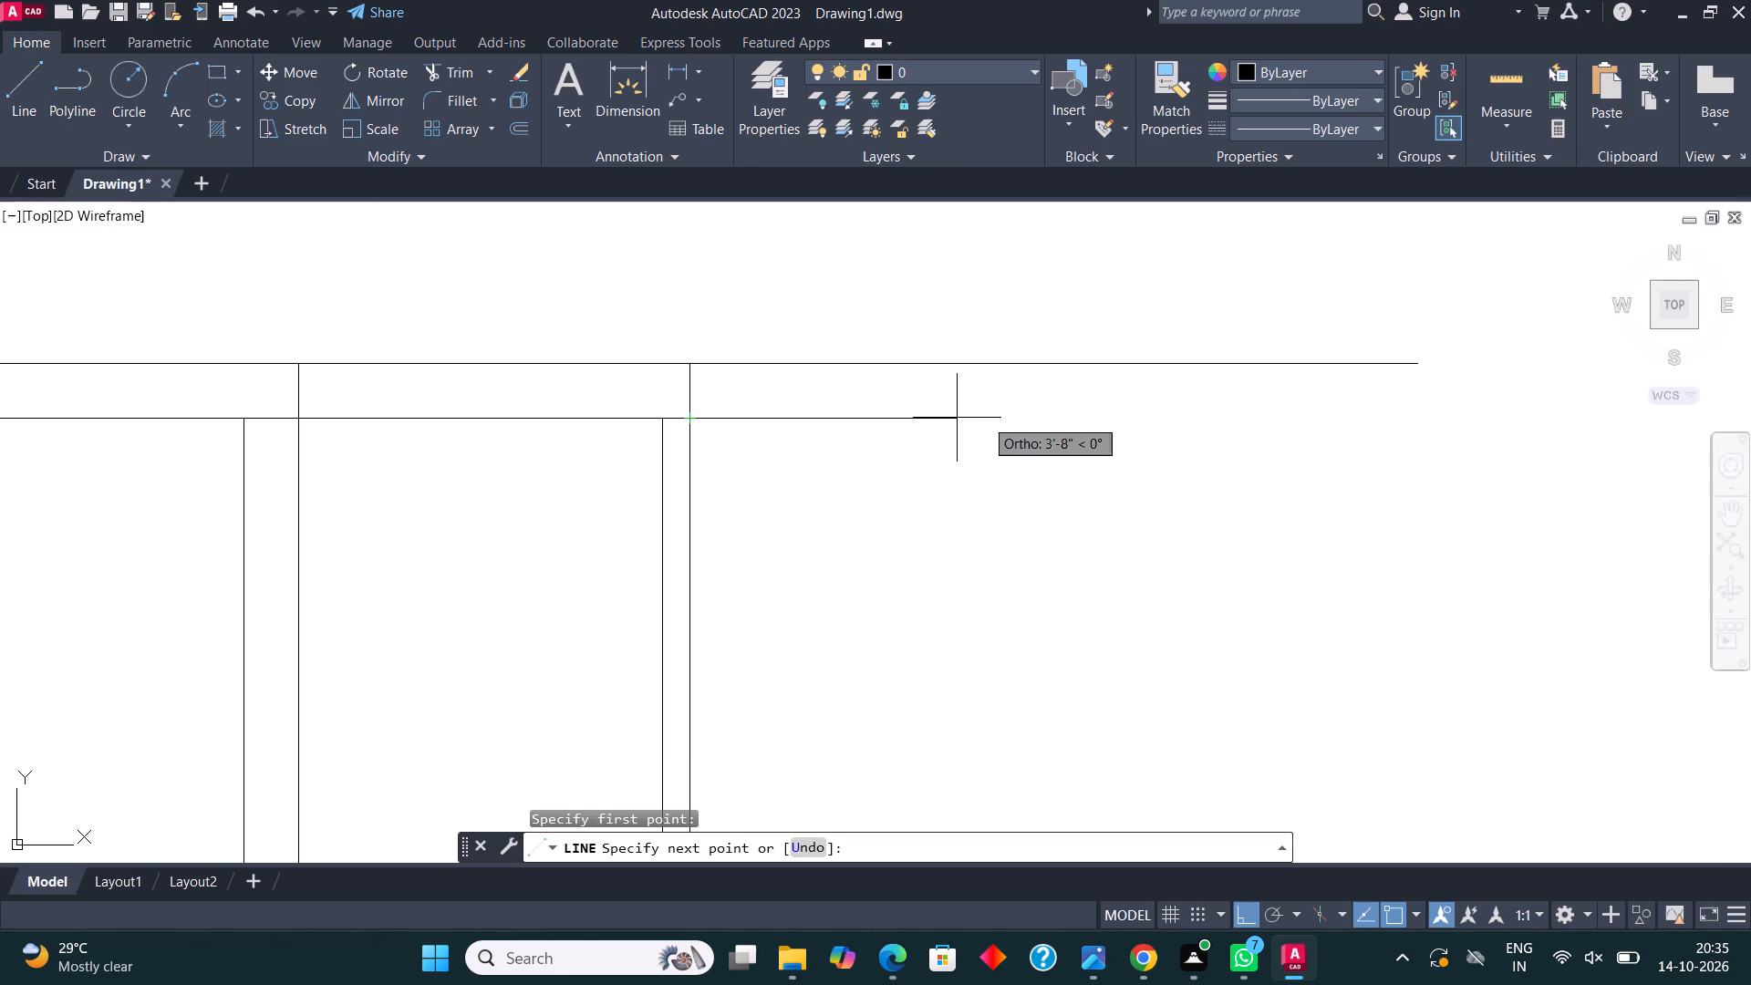
type("10'")
key("Return")
key("Escape")
scroll(1026, 418, "down", 3)
middle_click_drag(1015, 406, 996, 393)
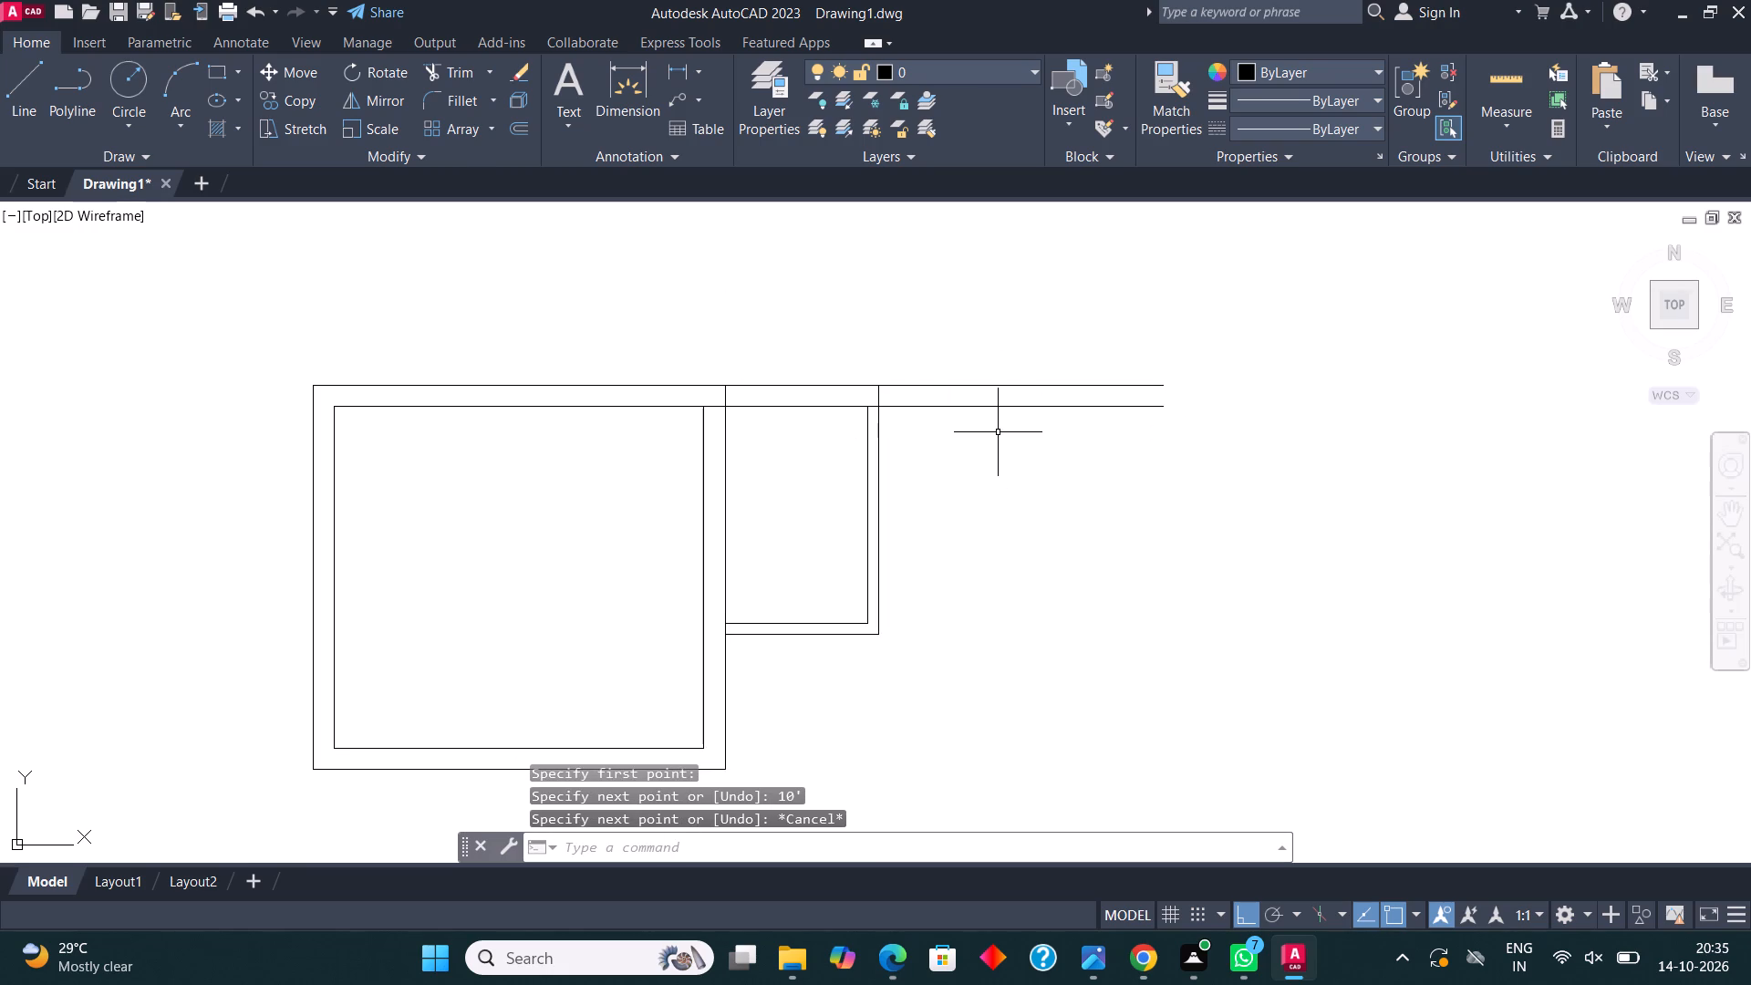
Draw the new room's outline from the inner top line's right end: 11' down, 10' left, and up to the side room's outer lower-right corner.
left_click(33, 74)
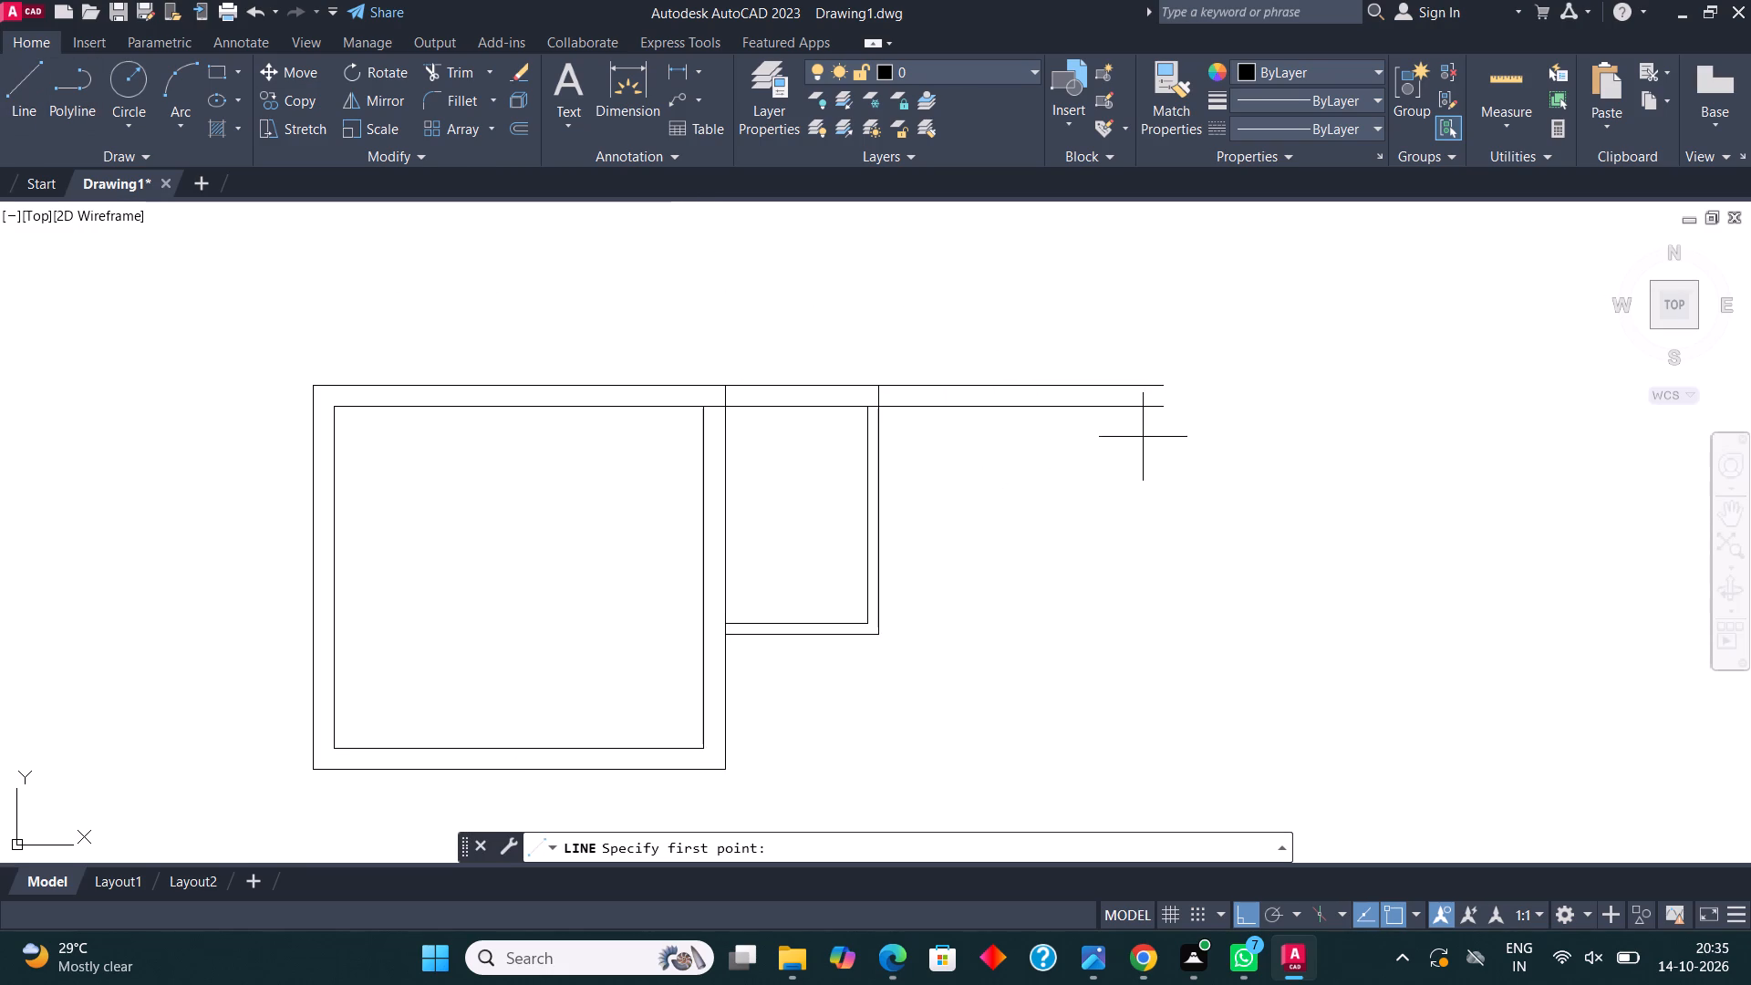
left_click(1166, 413)
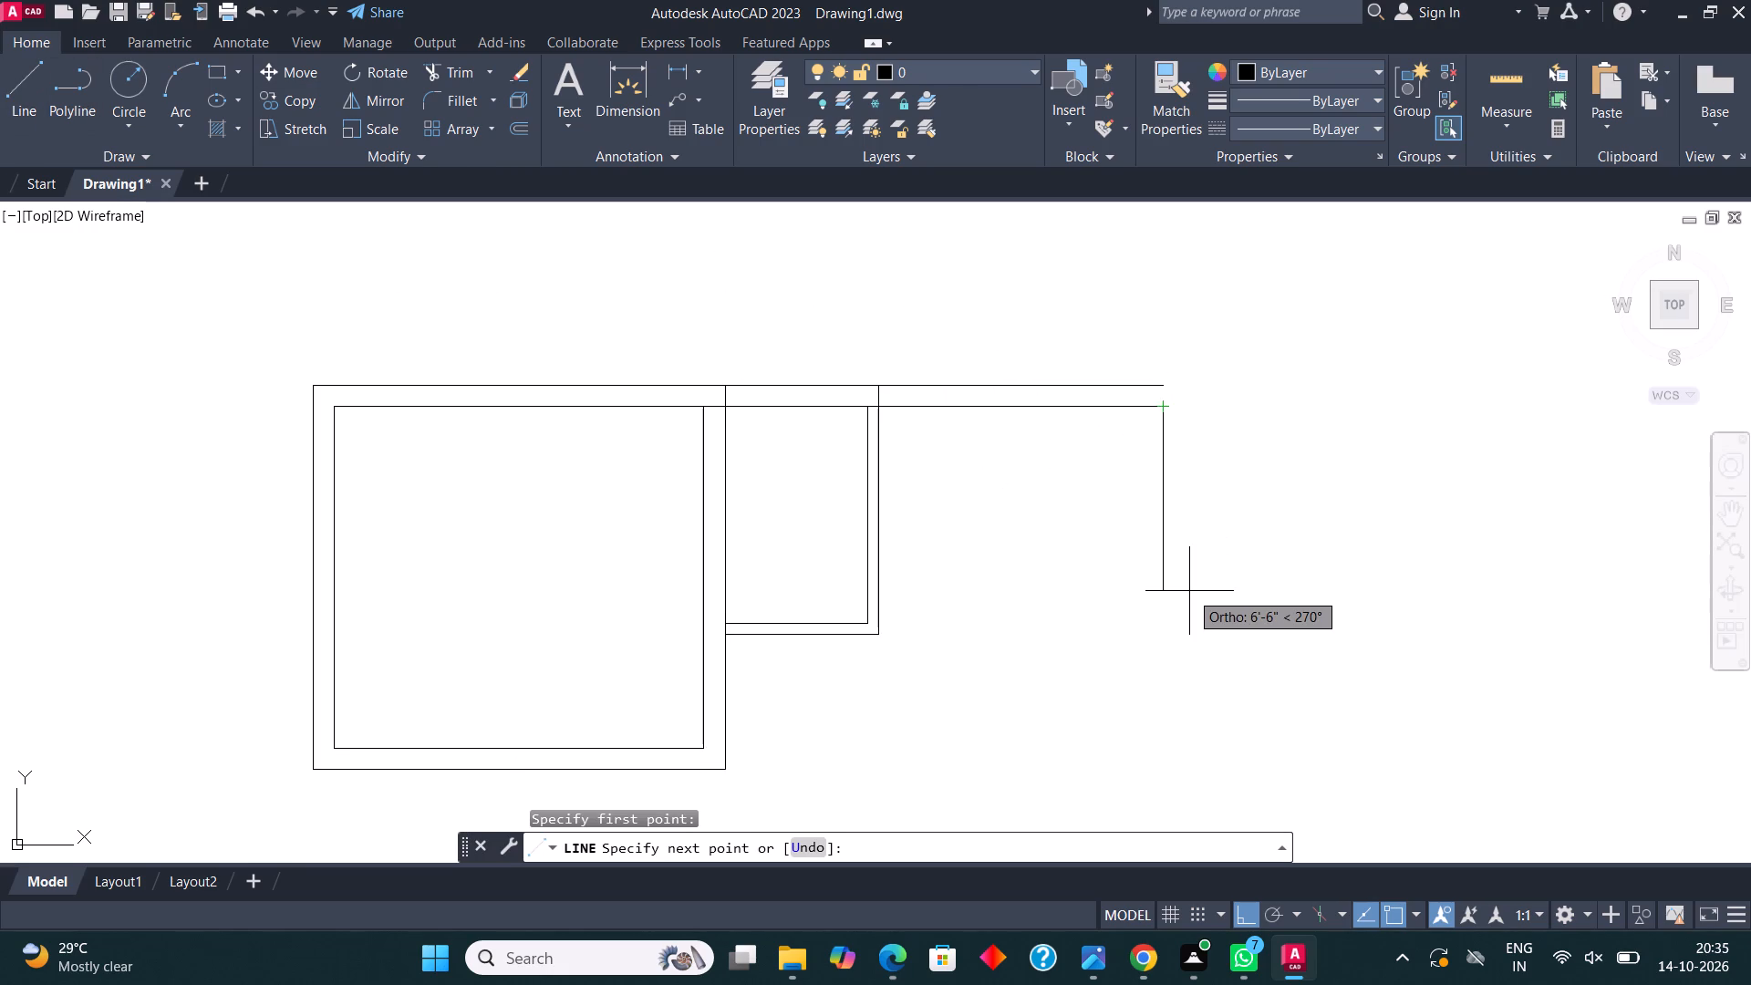
type("11'")
key("Return")
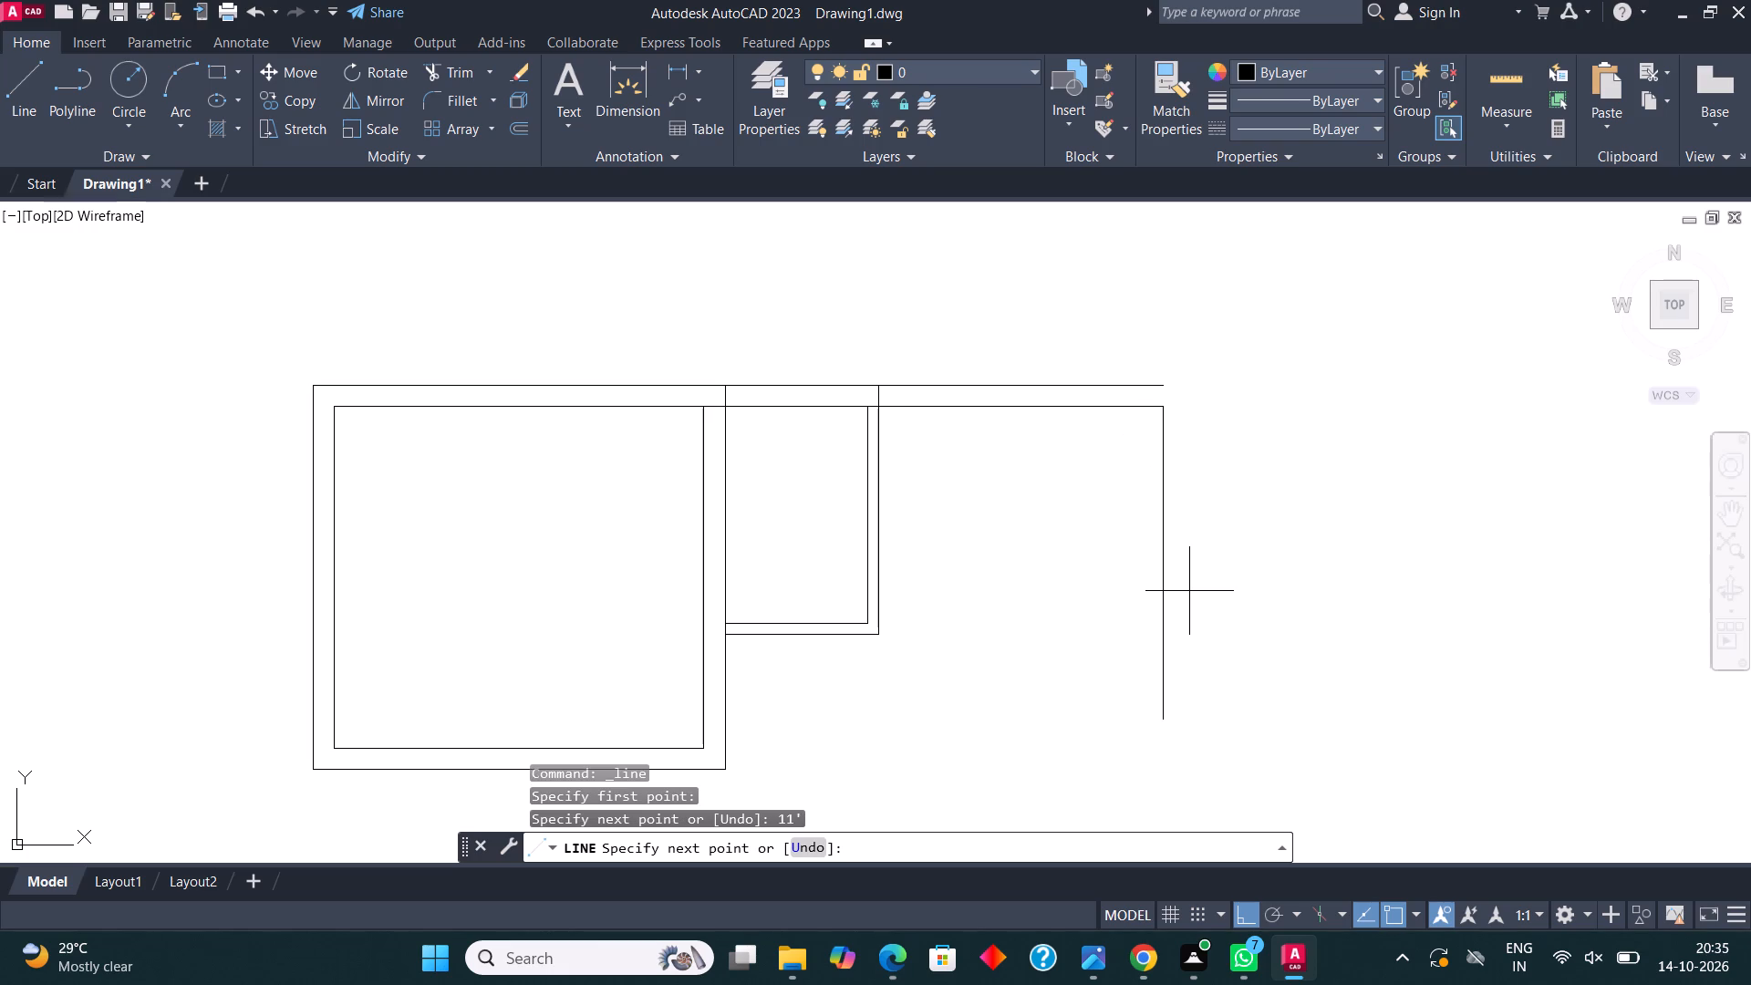
type("10'")
key("Return")
left_click(872, 633)
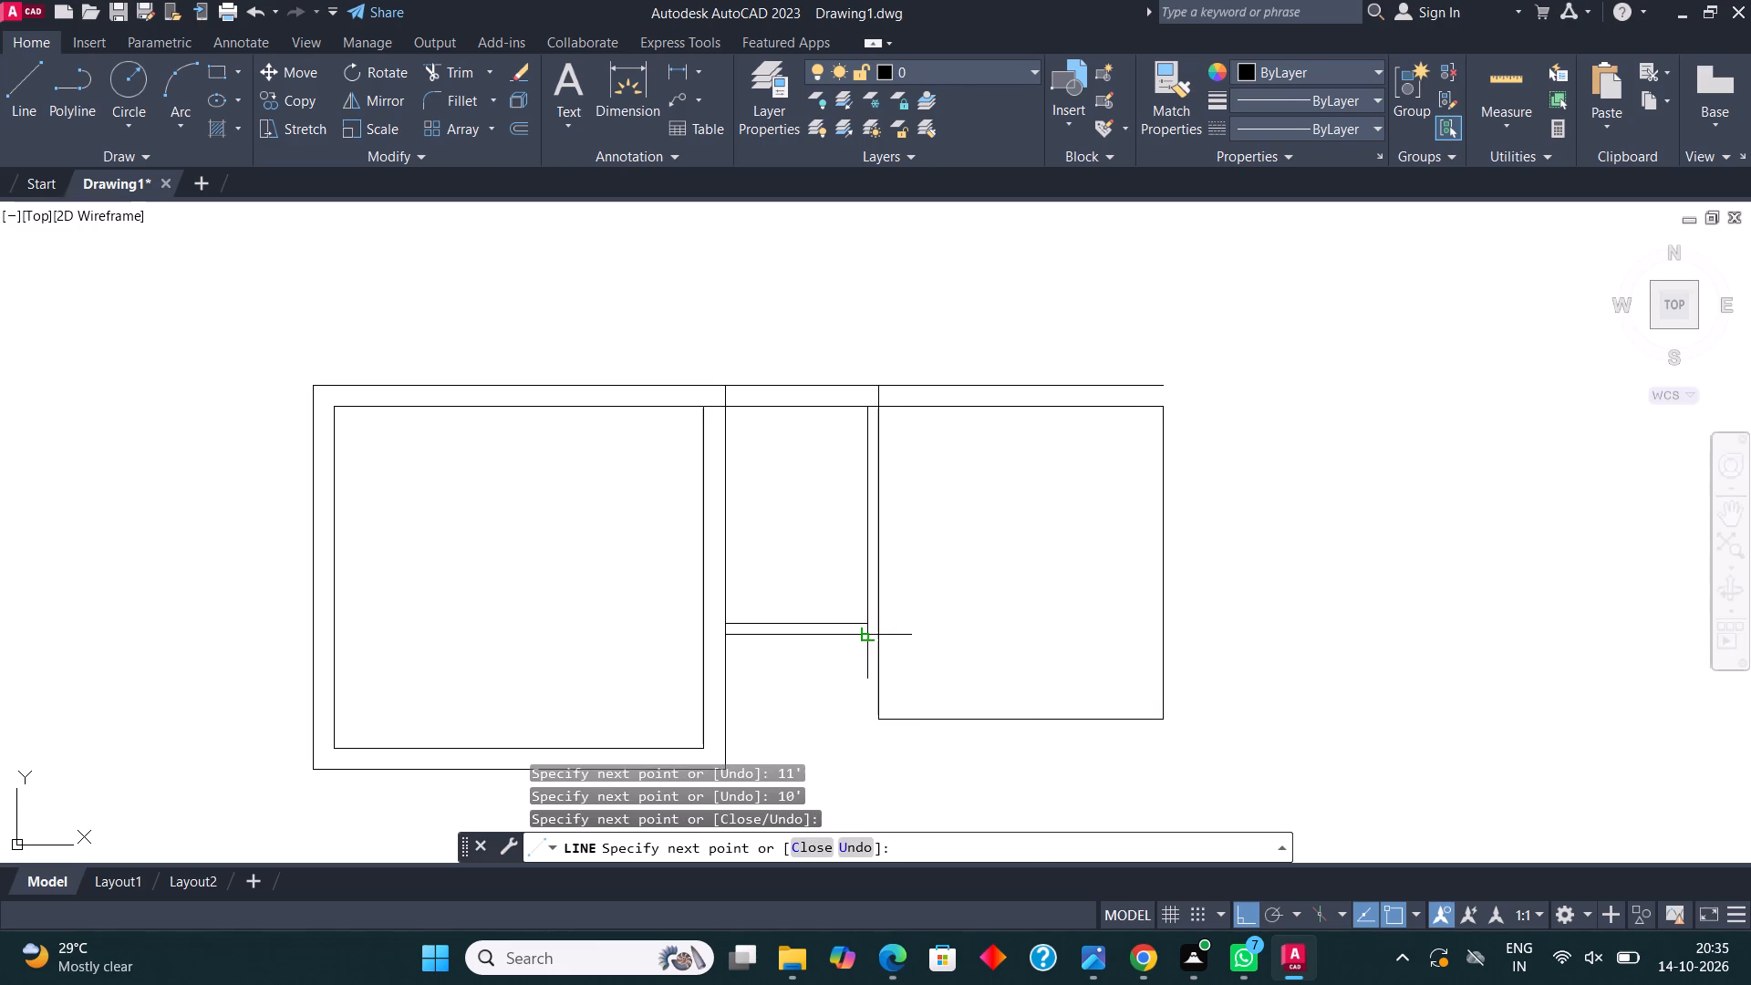
key("Escape")
Offset the new room's right wall line 9" outward.
scroll(1014, 540, "down", 3)
scroll(1041, 561, "up", 3)
middle_click_drag(1041, 561, 979, 544)
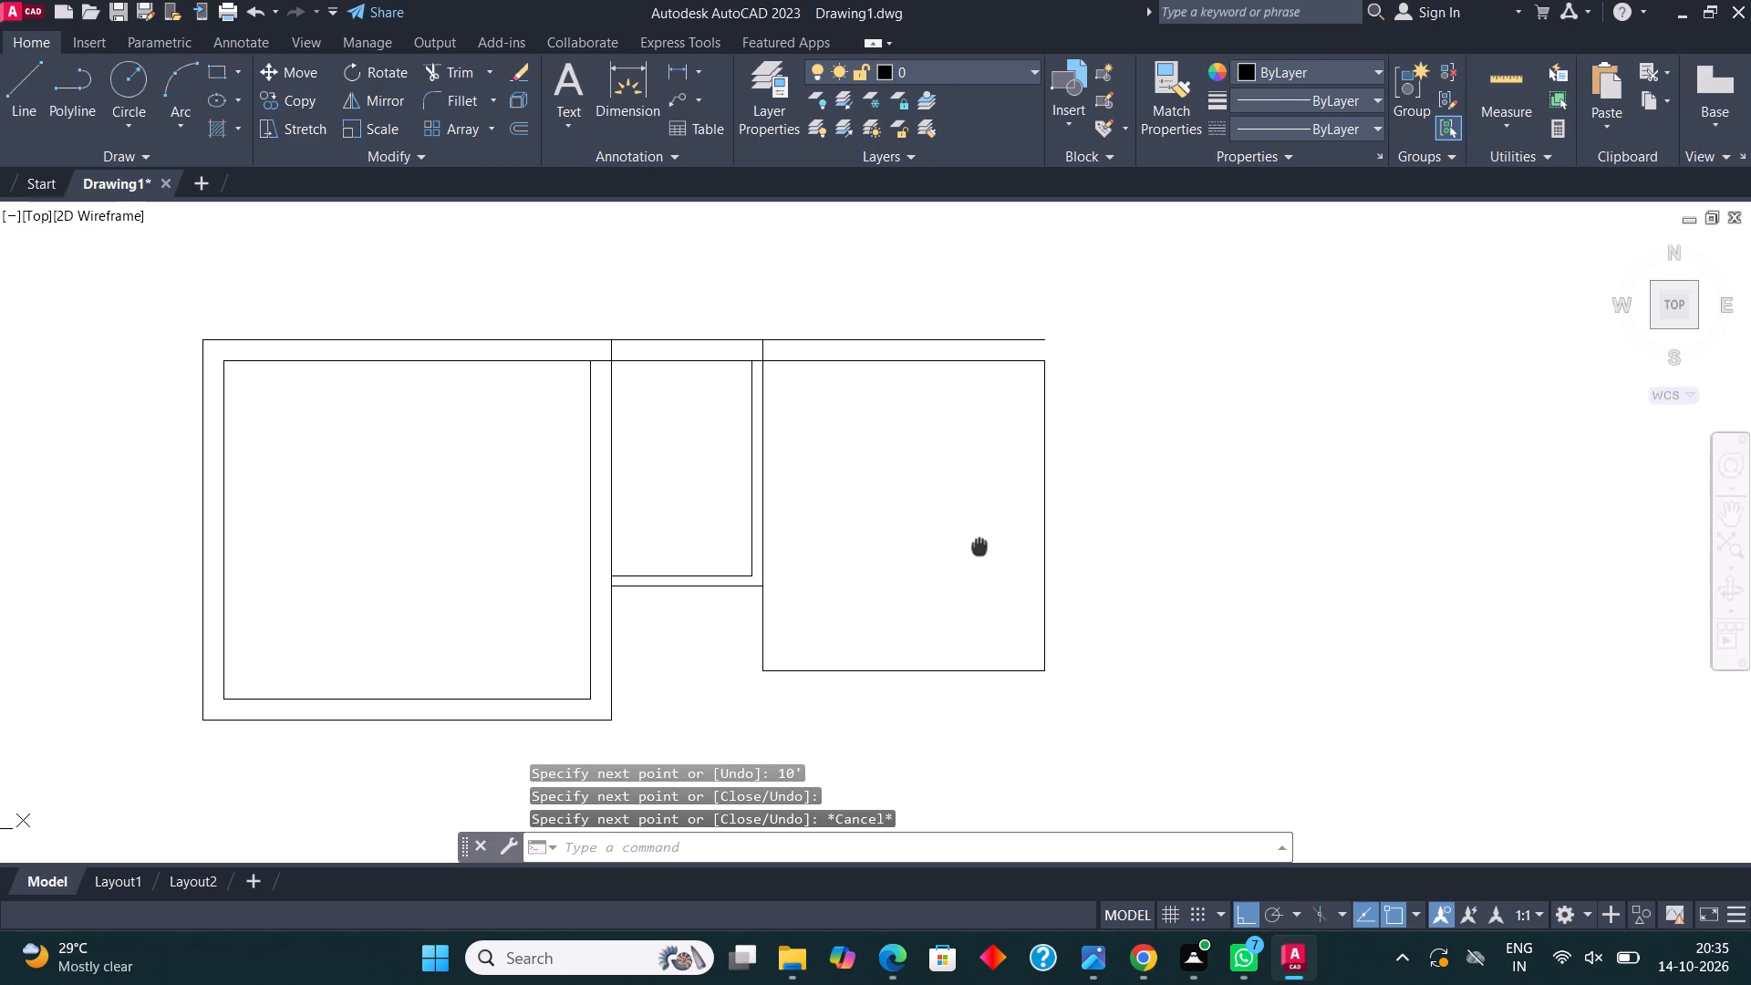
left_click(1076, 698)
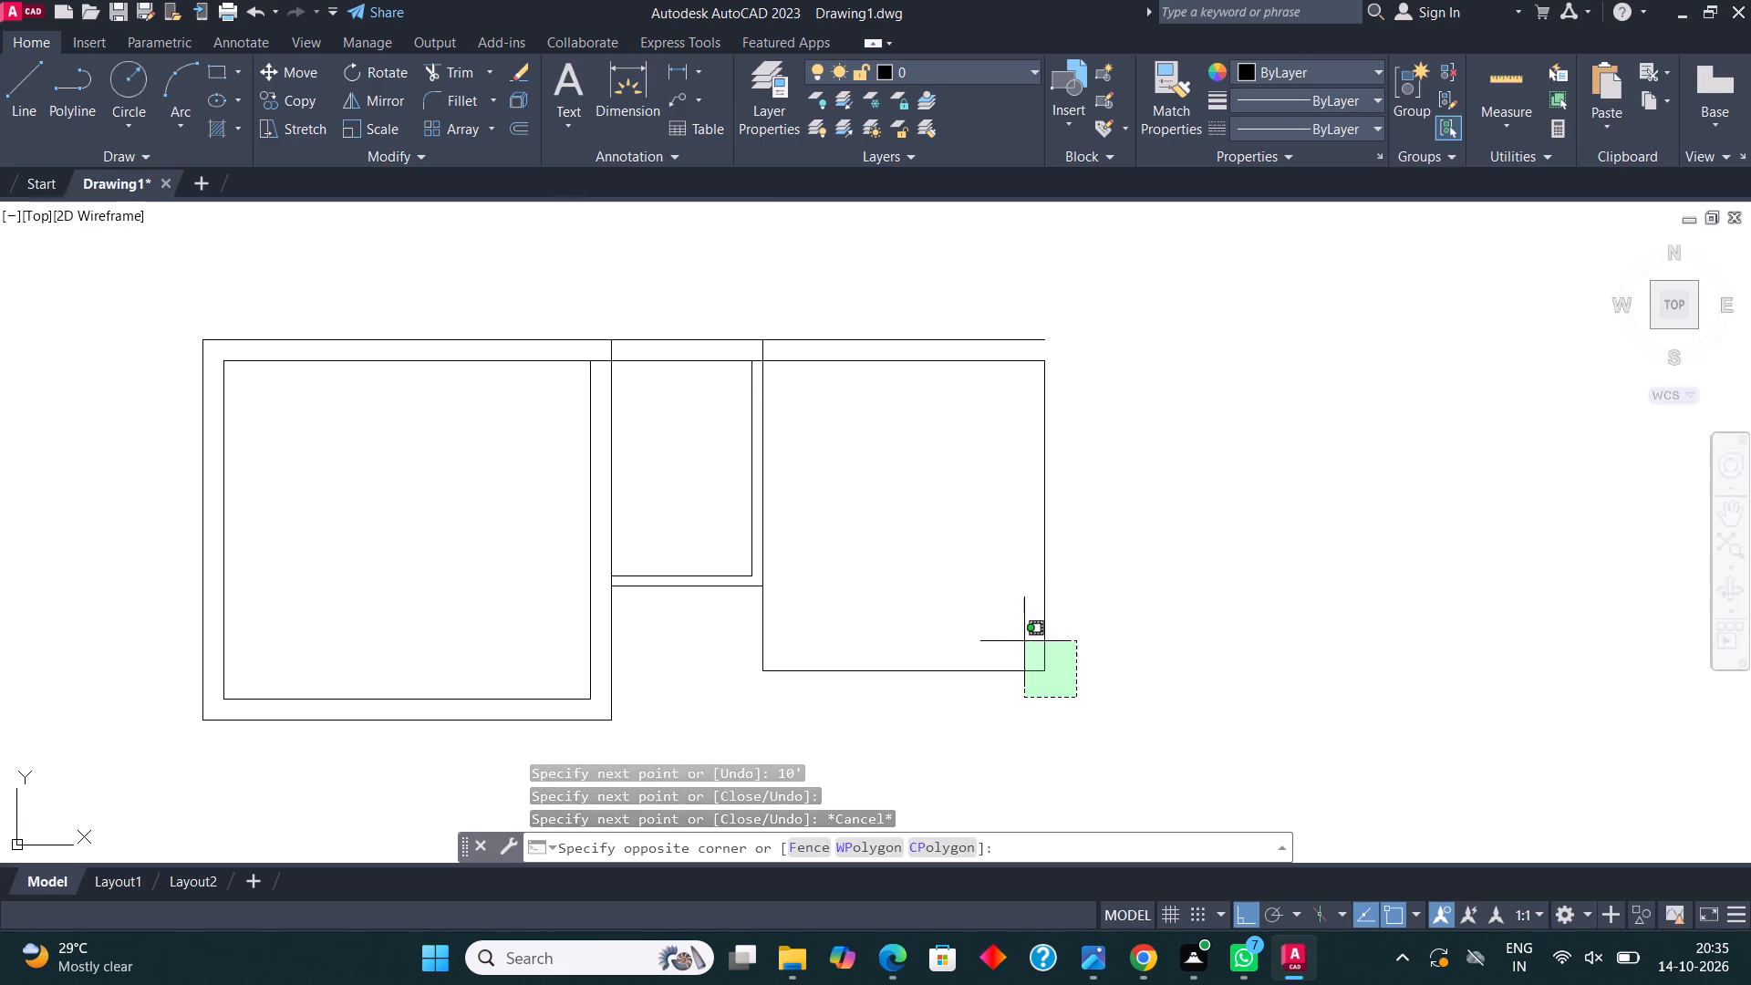
left_click(1002, 612)
left_click(855, 648)
left_click(748, 651)
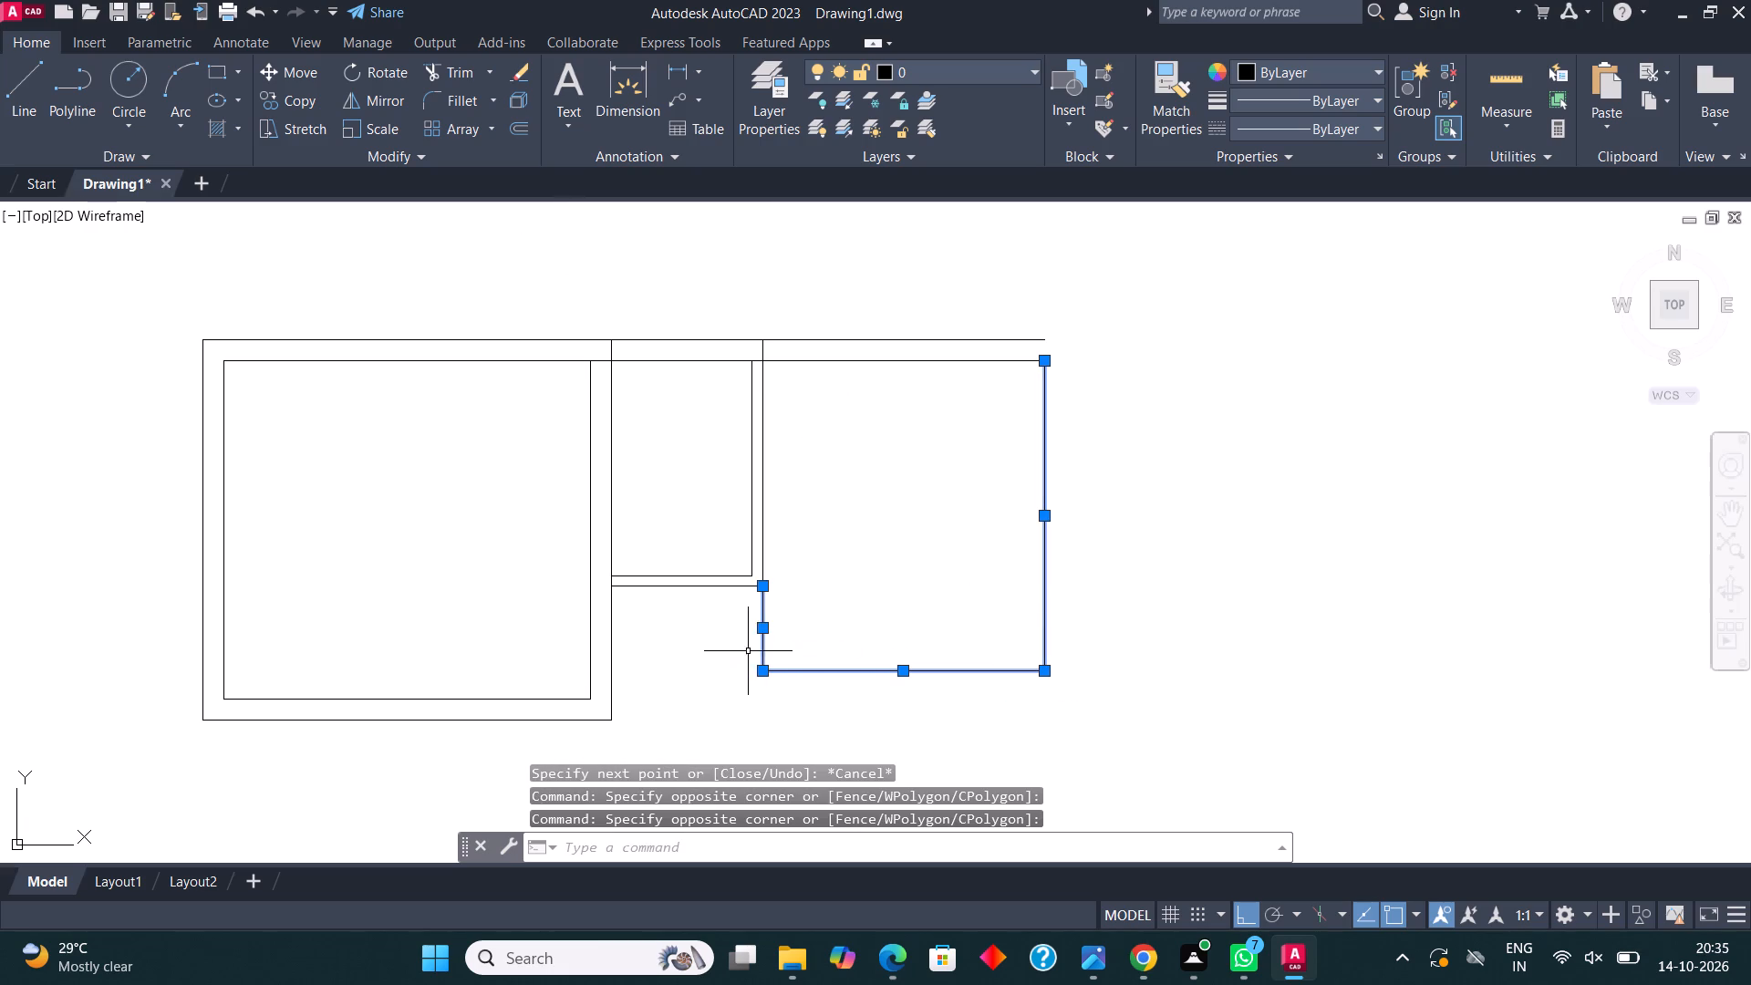
left_click(518, 127)
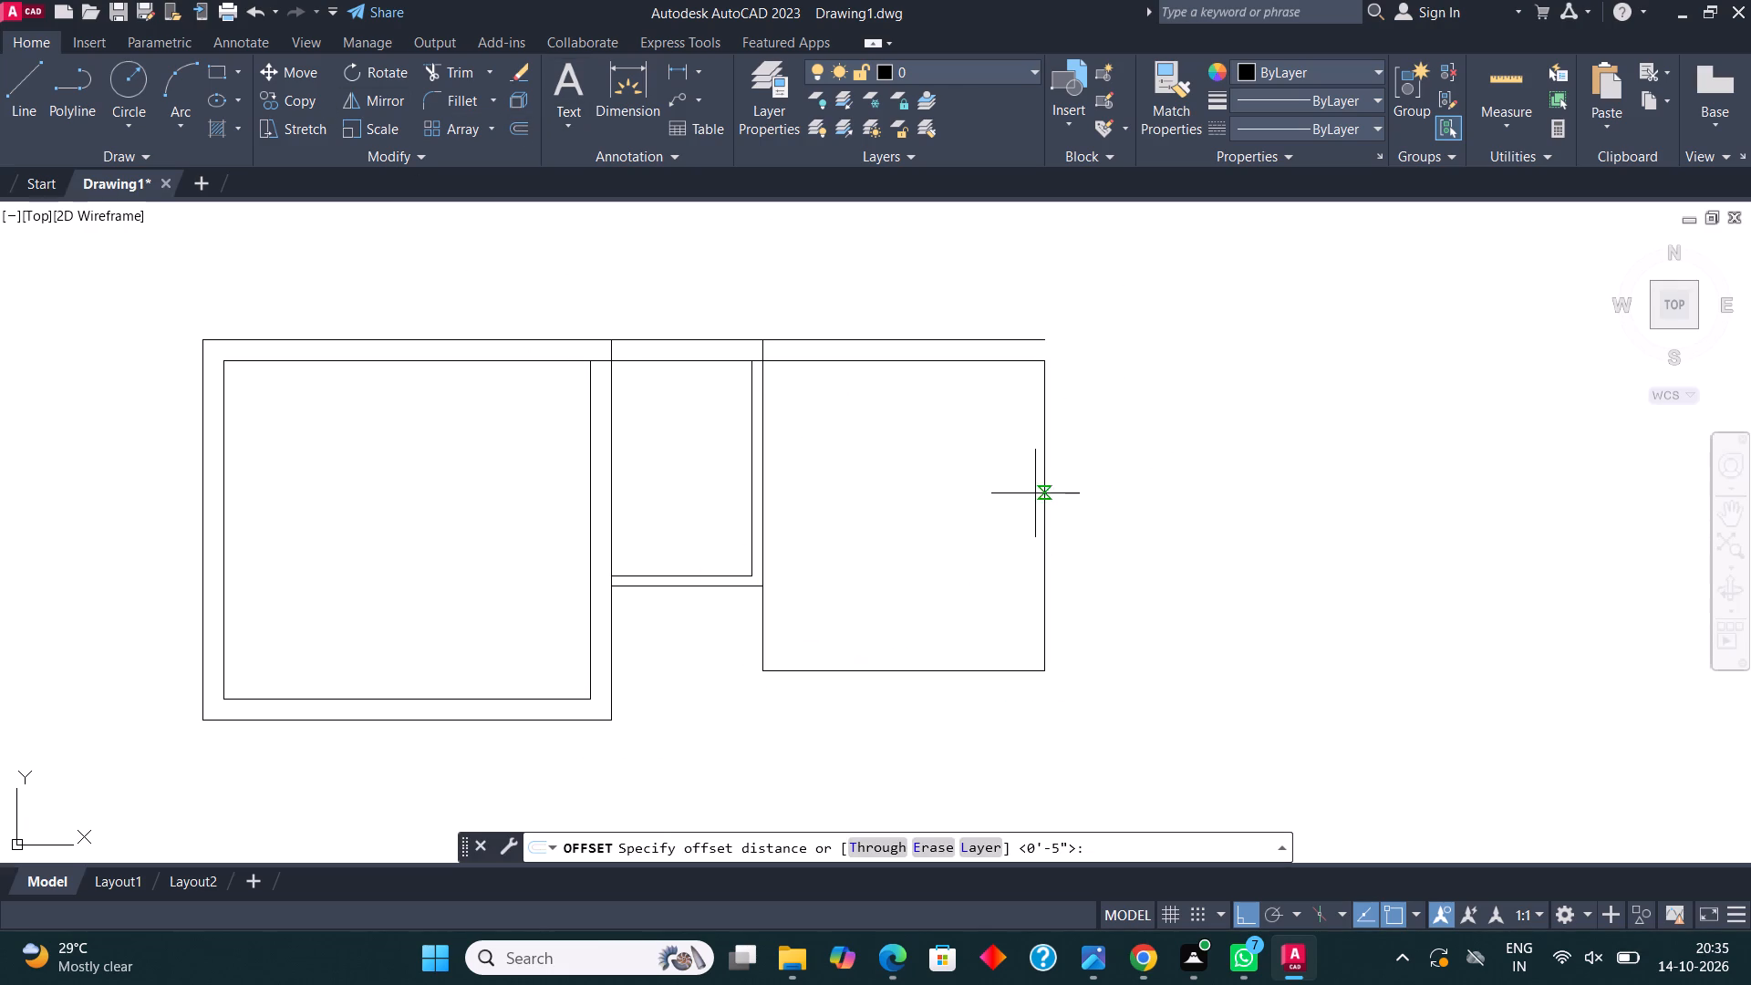
left_click(1045, 514)
type("9\"")
key("Return")
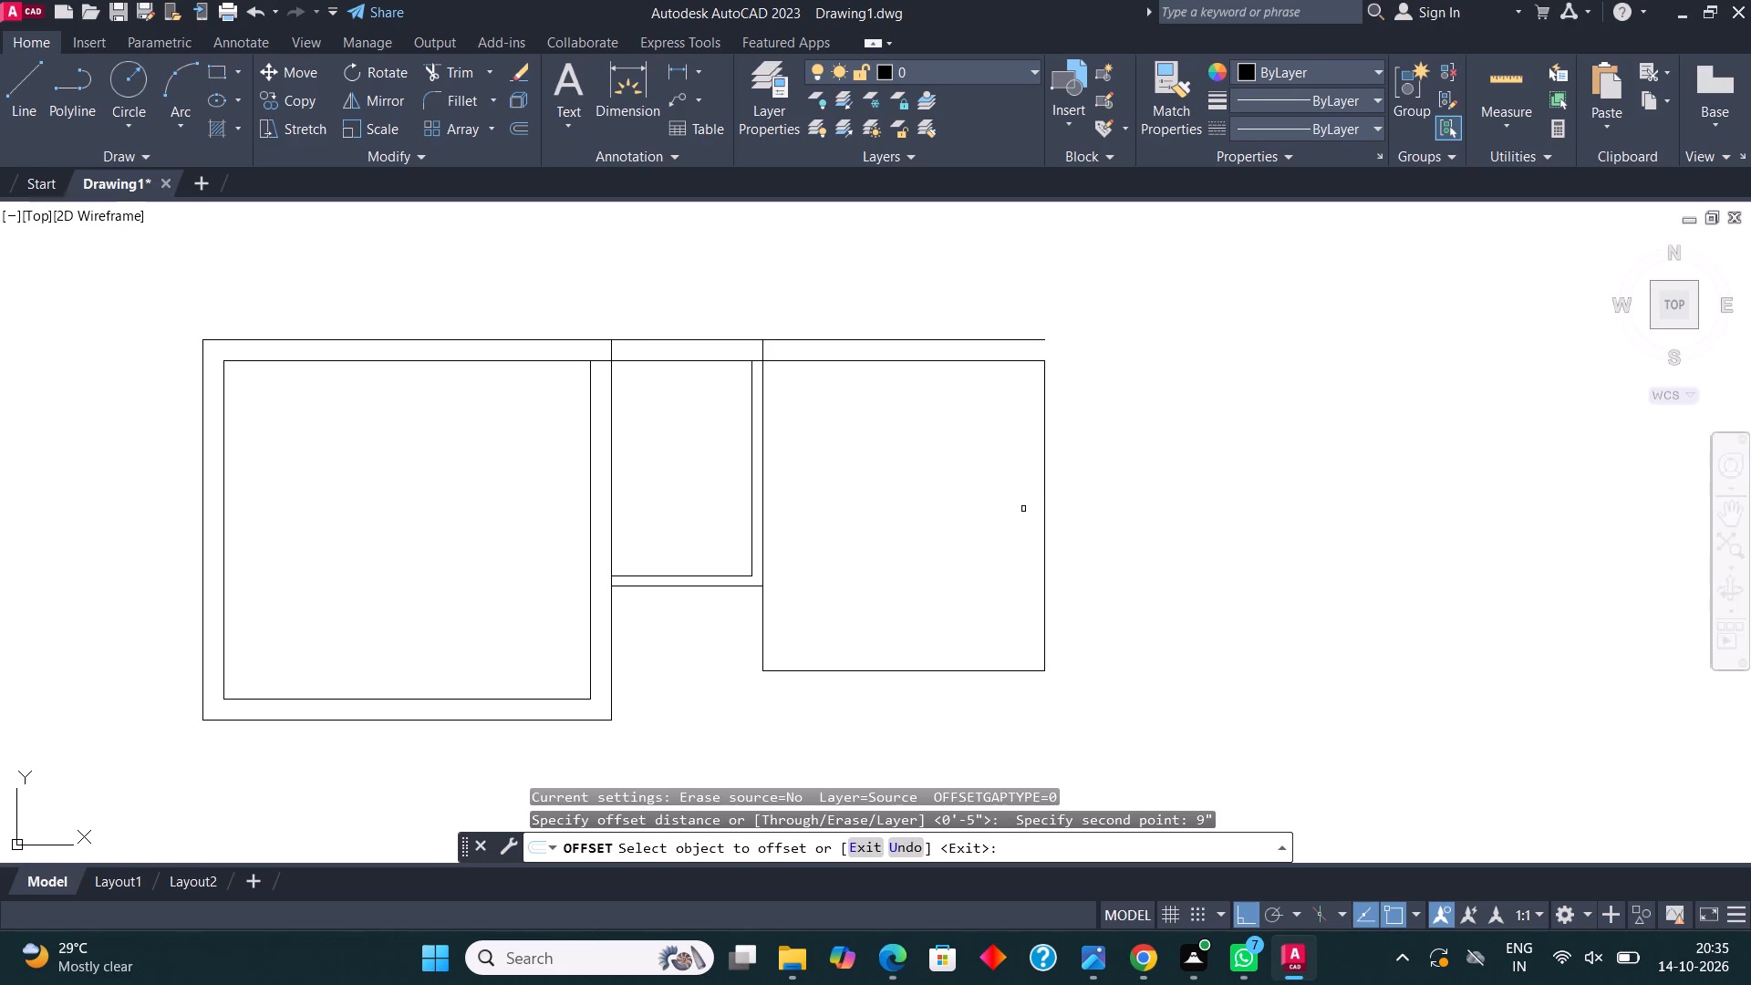
left_click(1042, 514)
left_click(1108, 492)
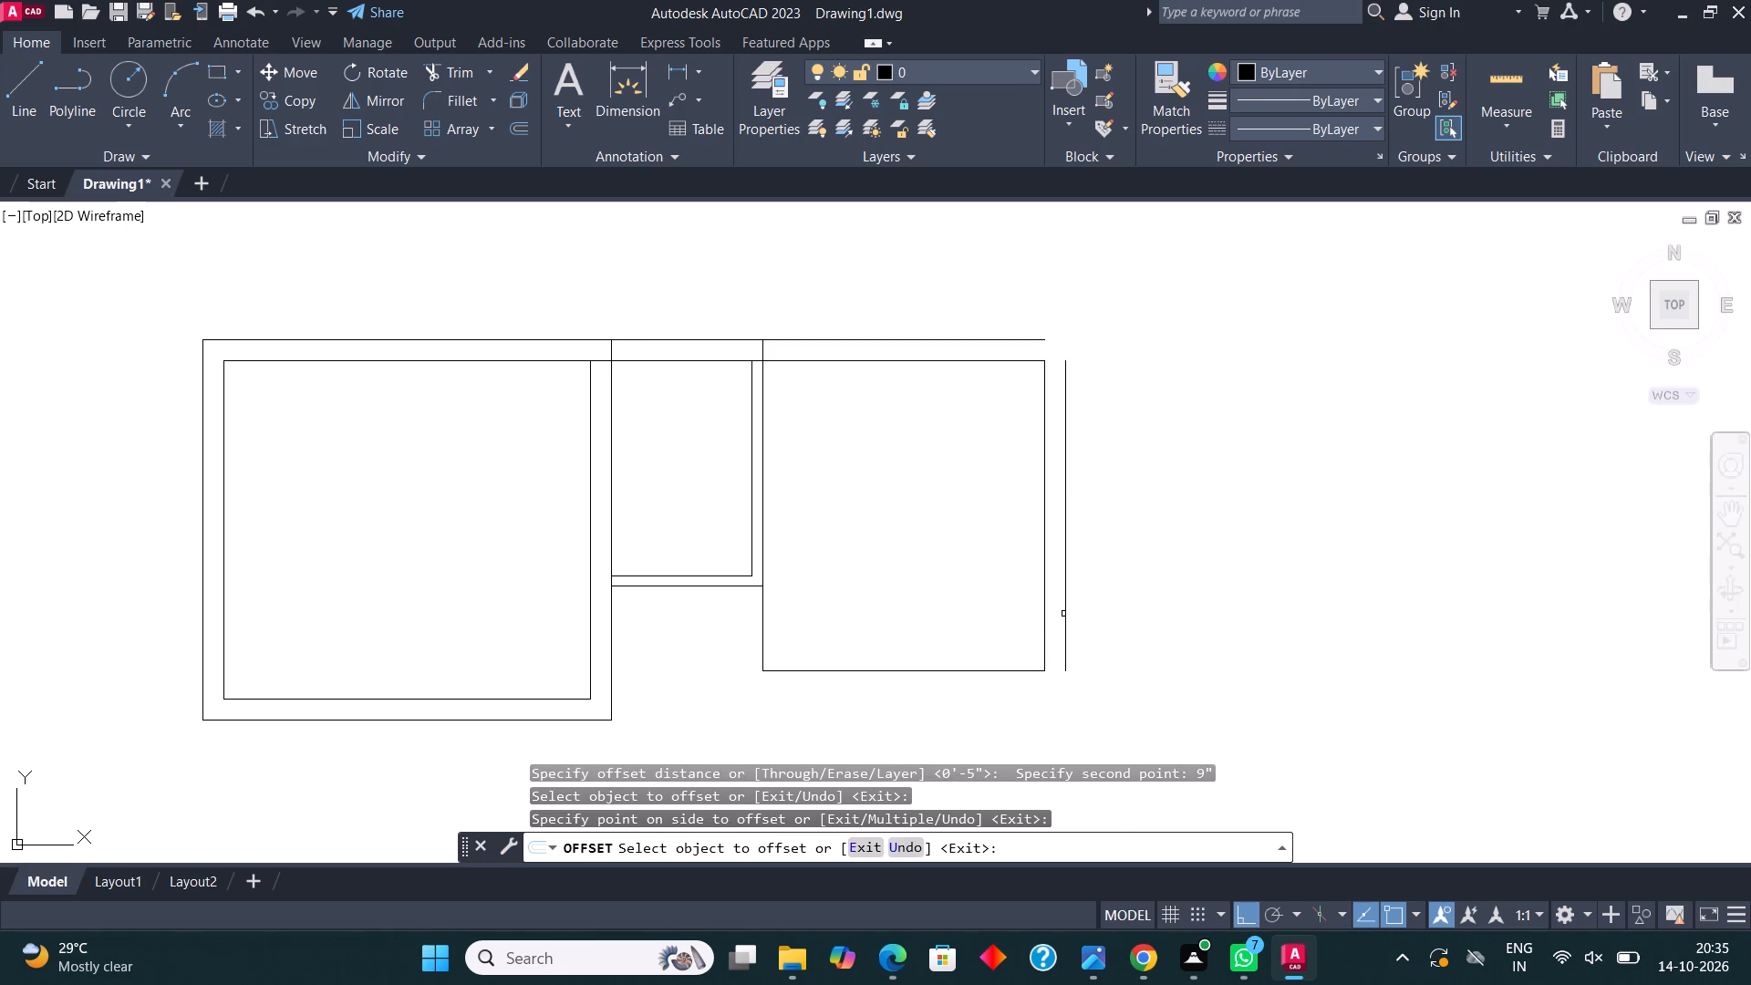
middle_click_drag(997, 632, 1053, 554)
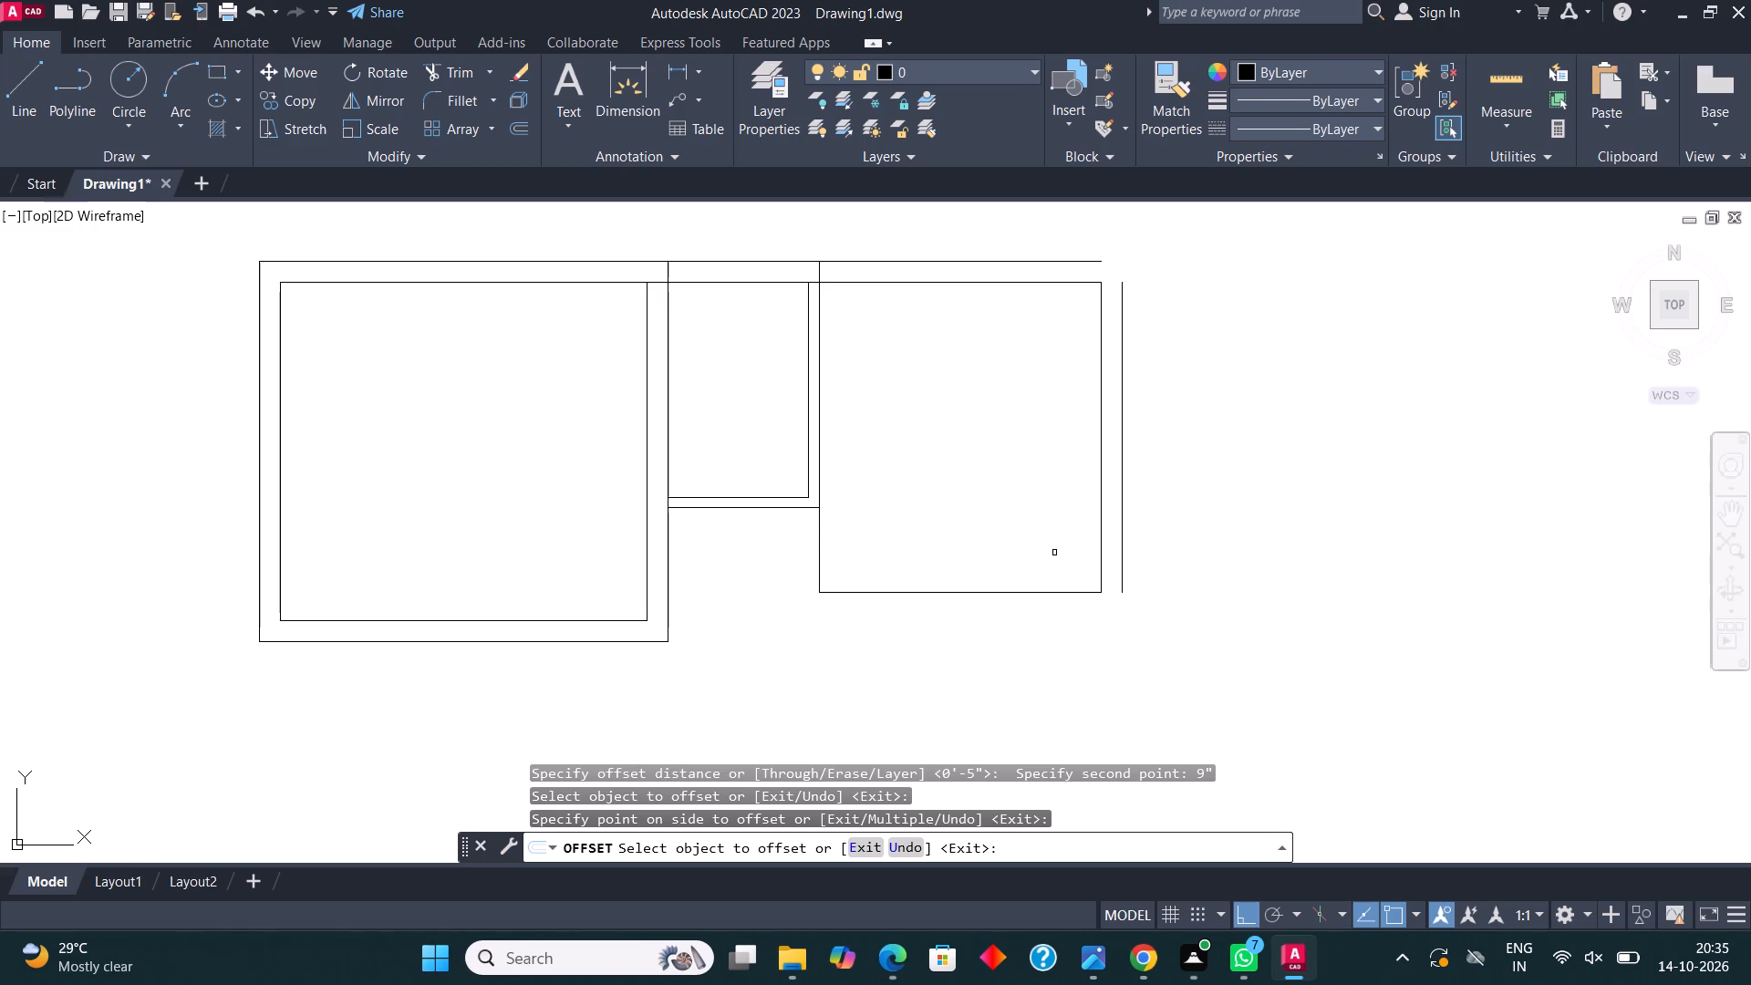
key("Escape")
Move the large room's outer bottom wall line 4.5" up toward the inner bottom line.
middle_click_drag(866, 569, 1155, 532)
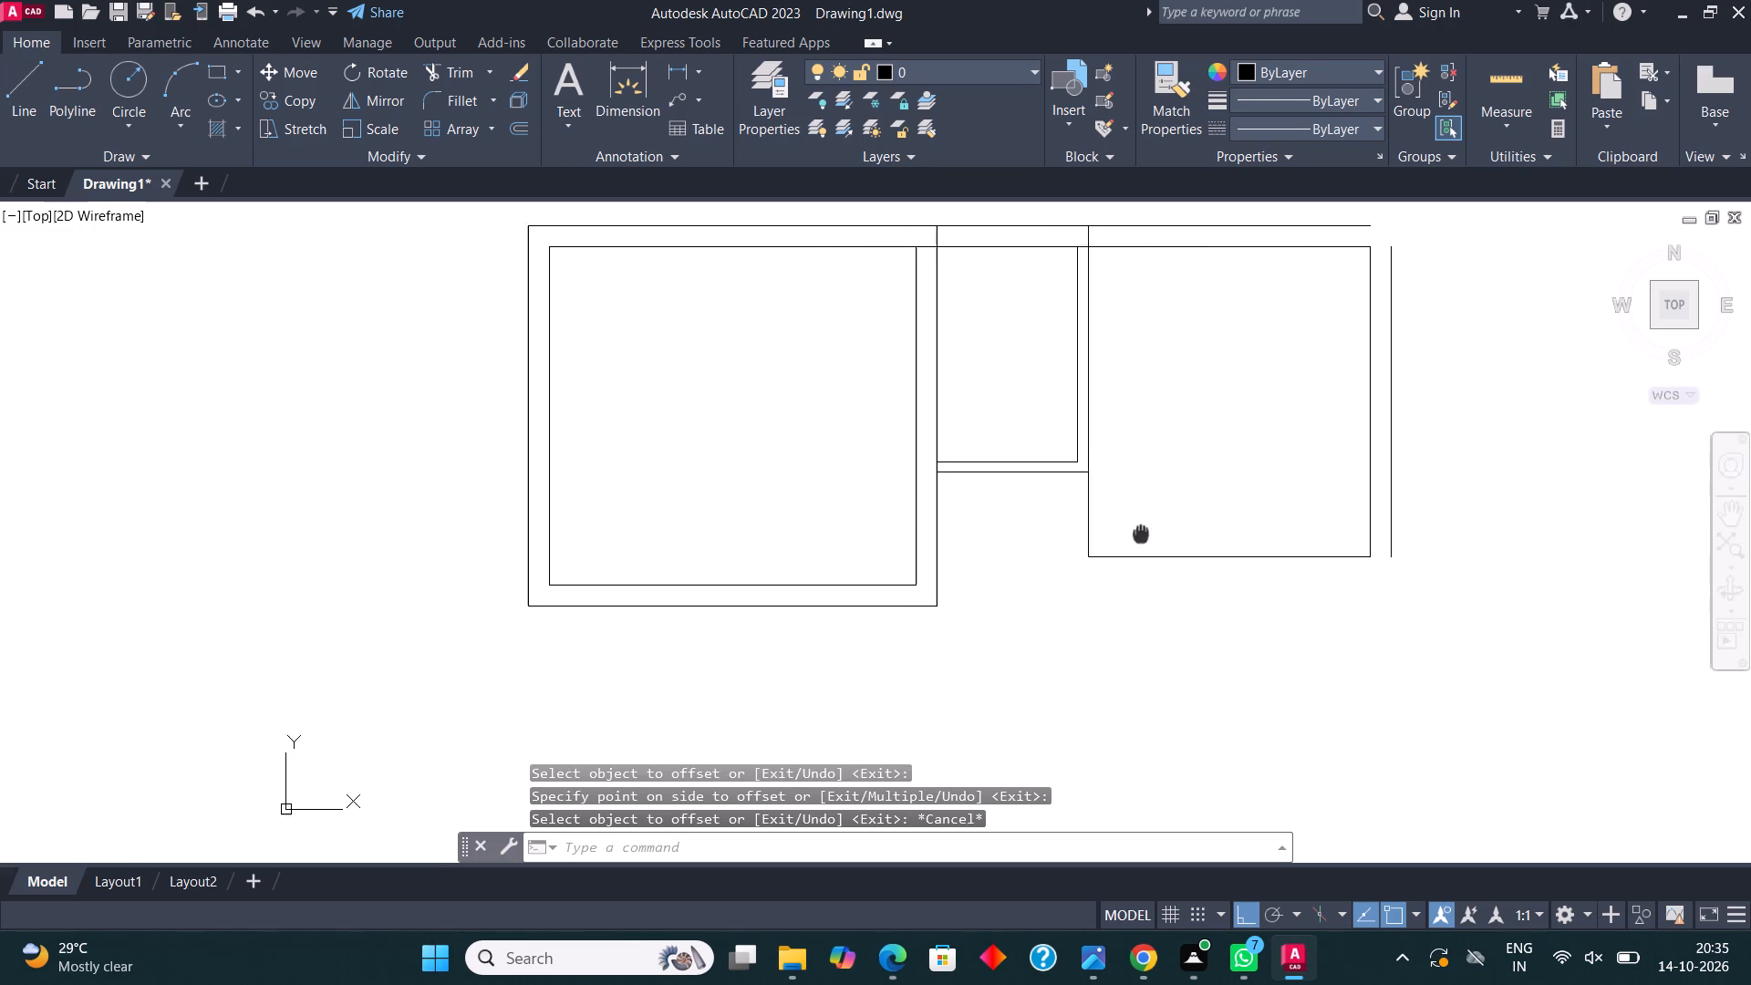
middle_click_drag(1155, 532, 1175, 521)
scroll(733, 608, "up", 2)
left_click_drag(731, 608, 724, 564)
left_click(701, 522)
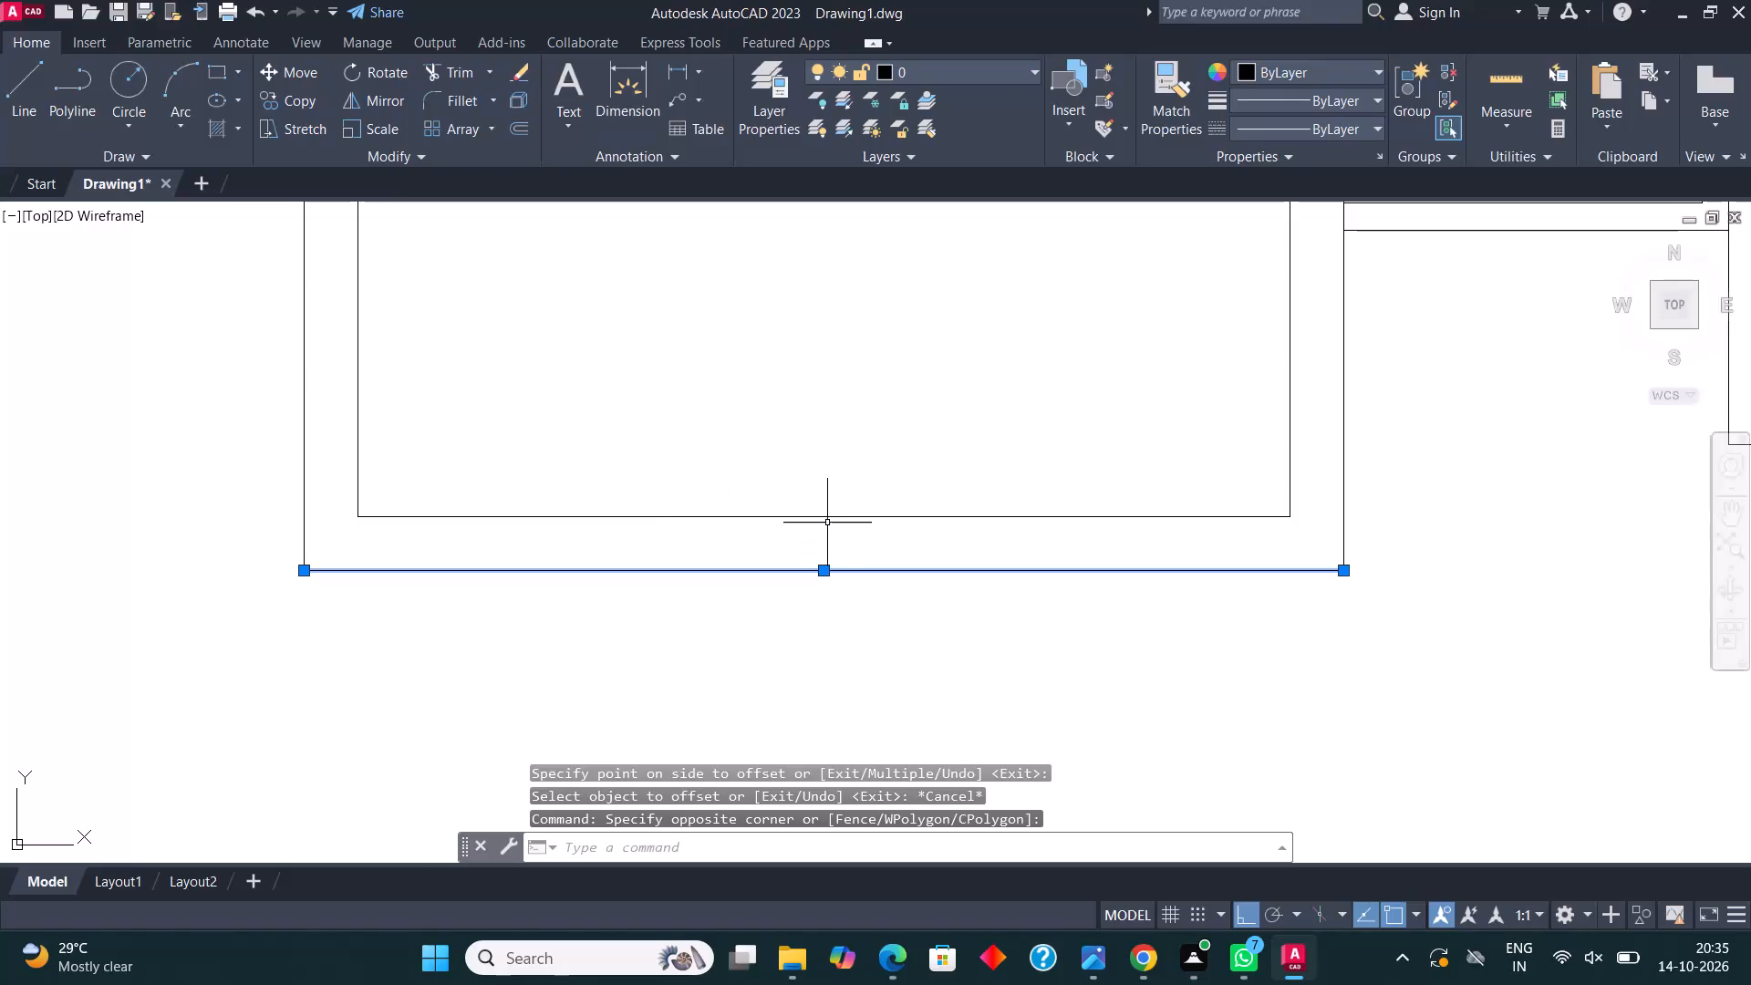
left_click(824, 574)
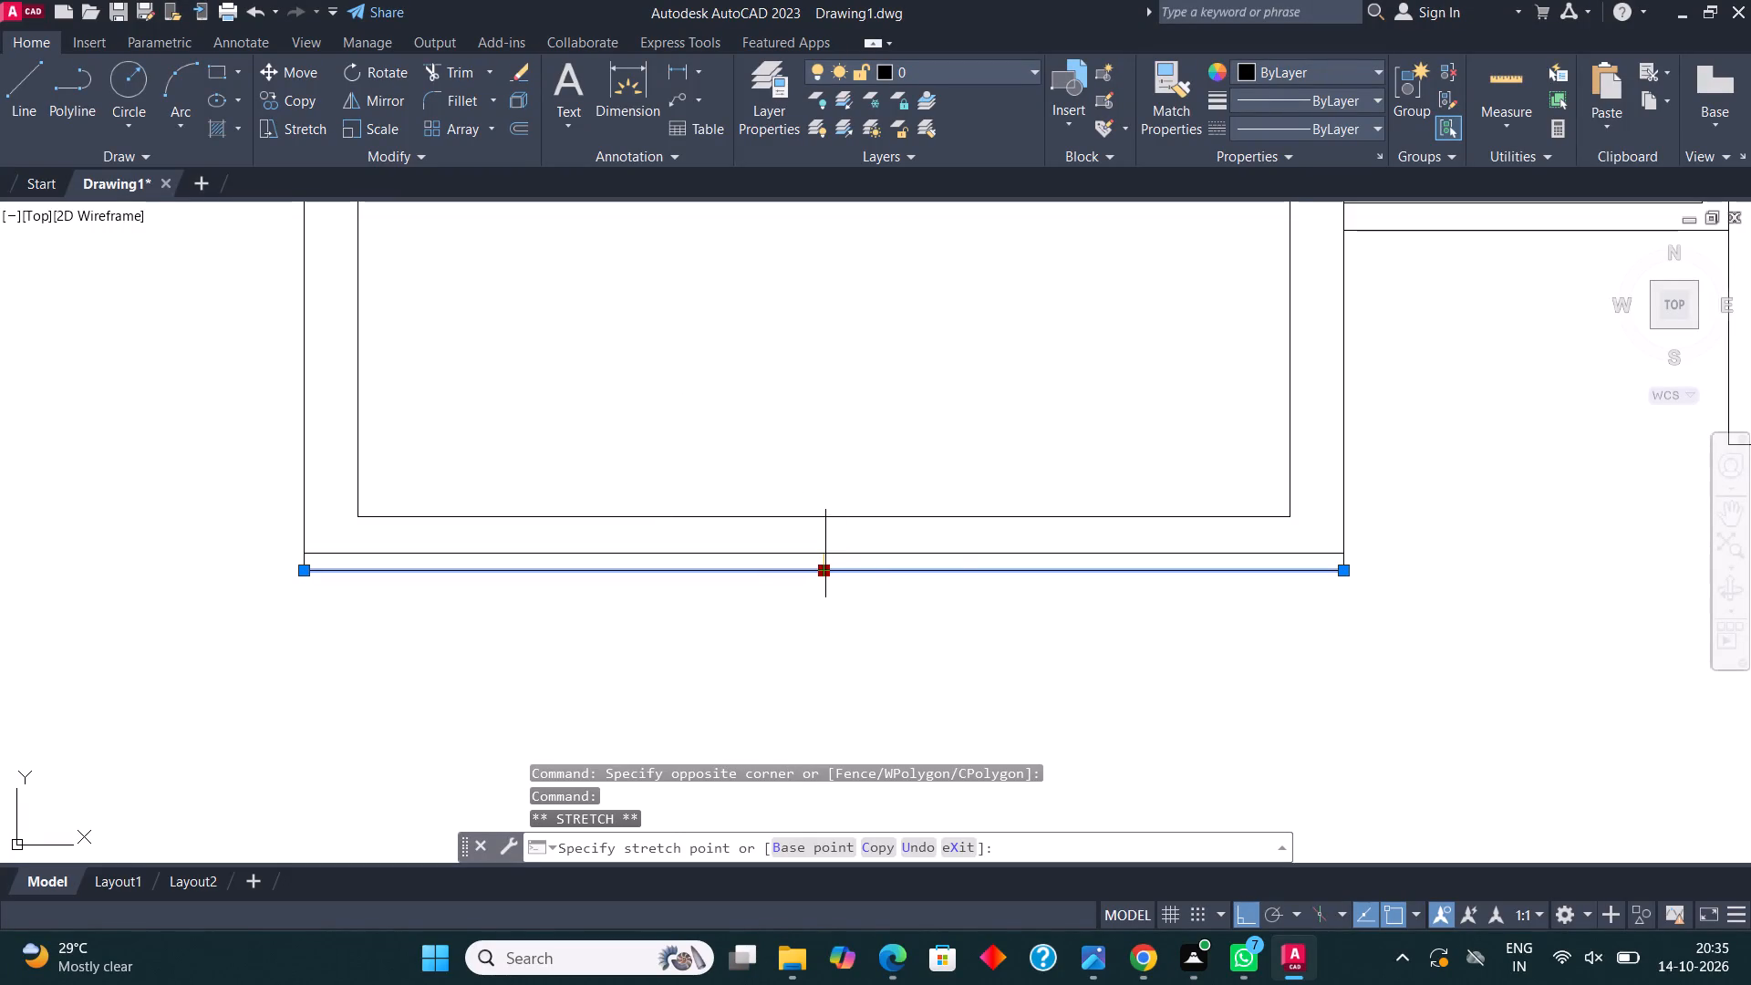
type("4.5\"")
key("Return")
key("Escape")
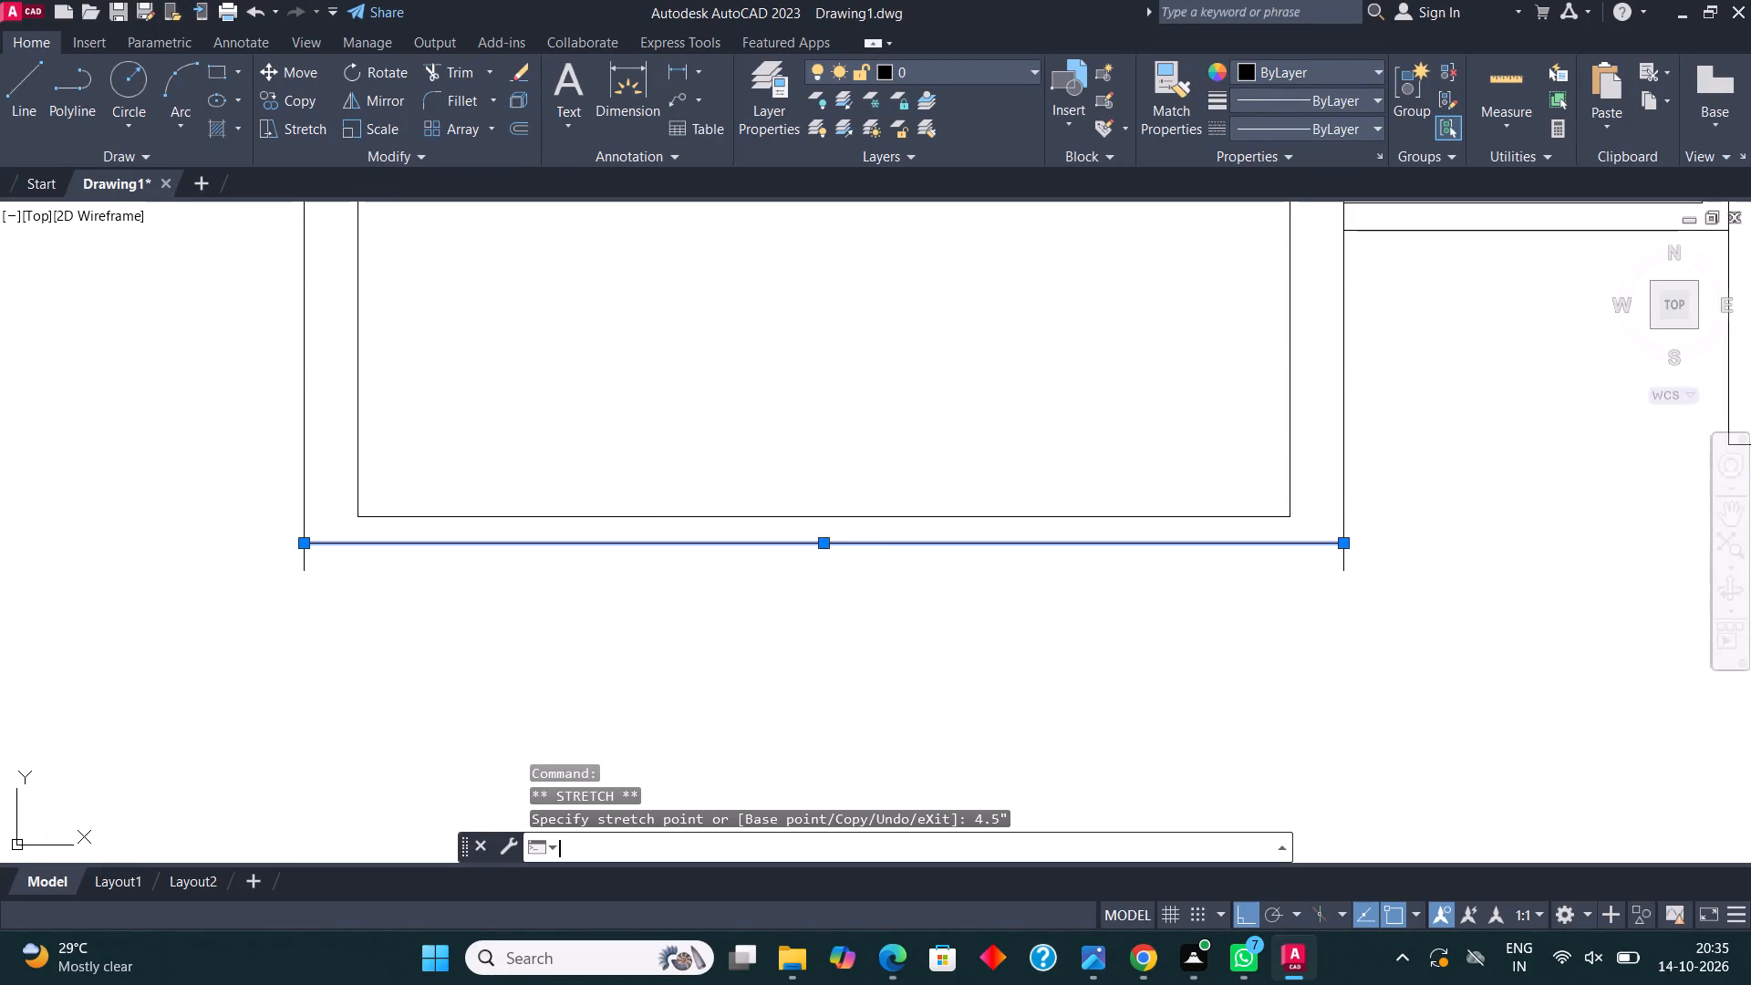
Trim the ends of the large room's outer left and right wall lines that overhang the bottom wall line.
left_click(451, 72)
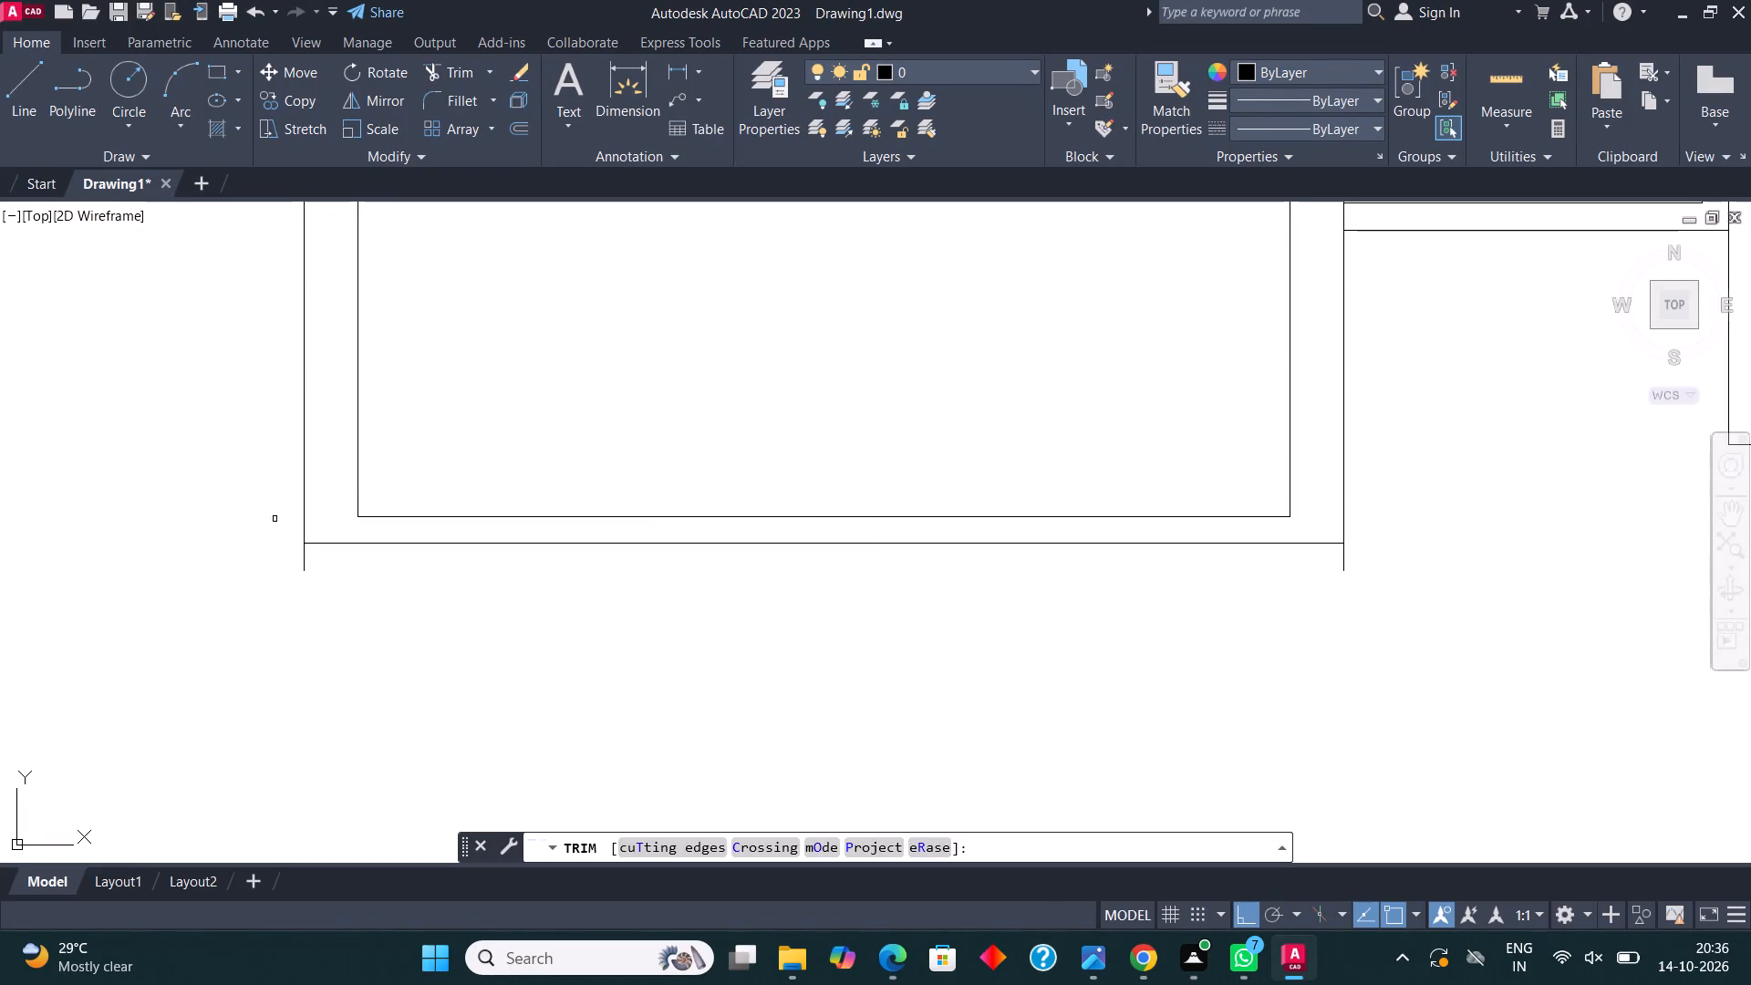
left_click(209, 550)
left_click(673, 566)
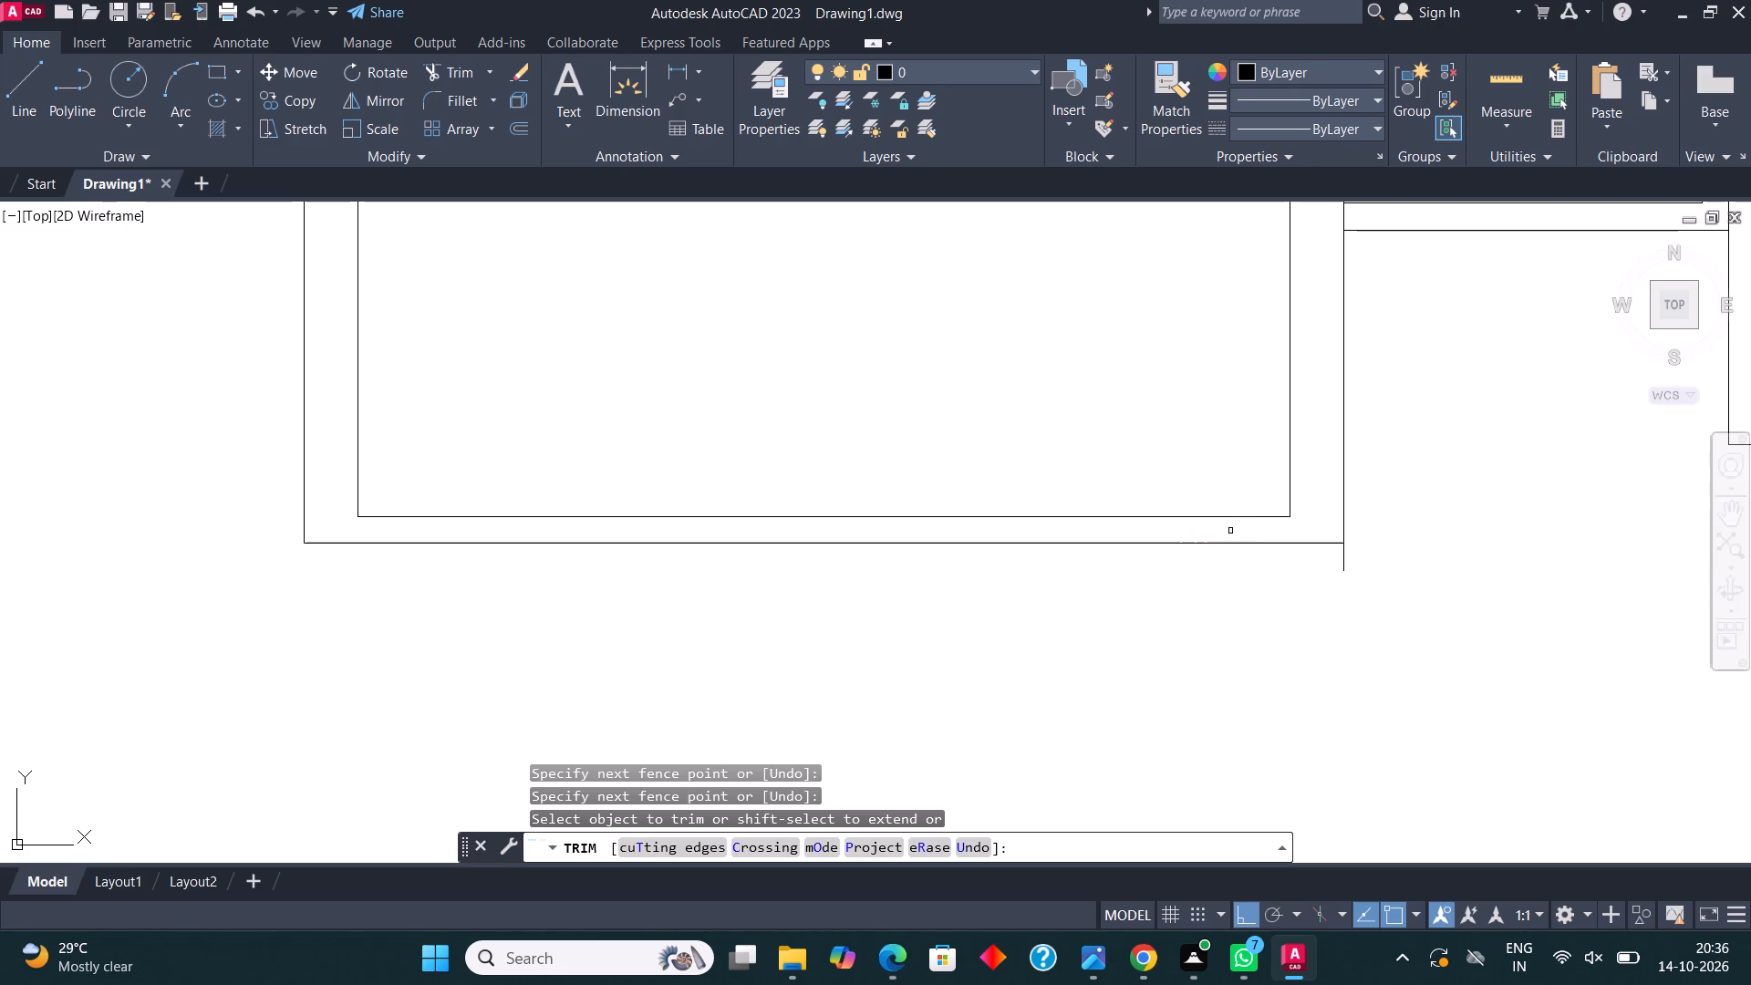
left_click(1307, 559)
left_click(1465, 549)
key("Escape")
scroll(899, 635, "down", 4)
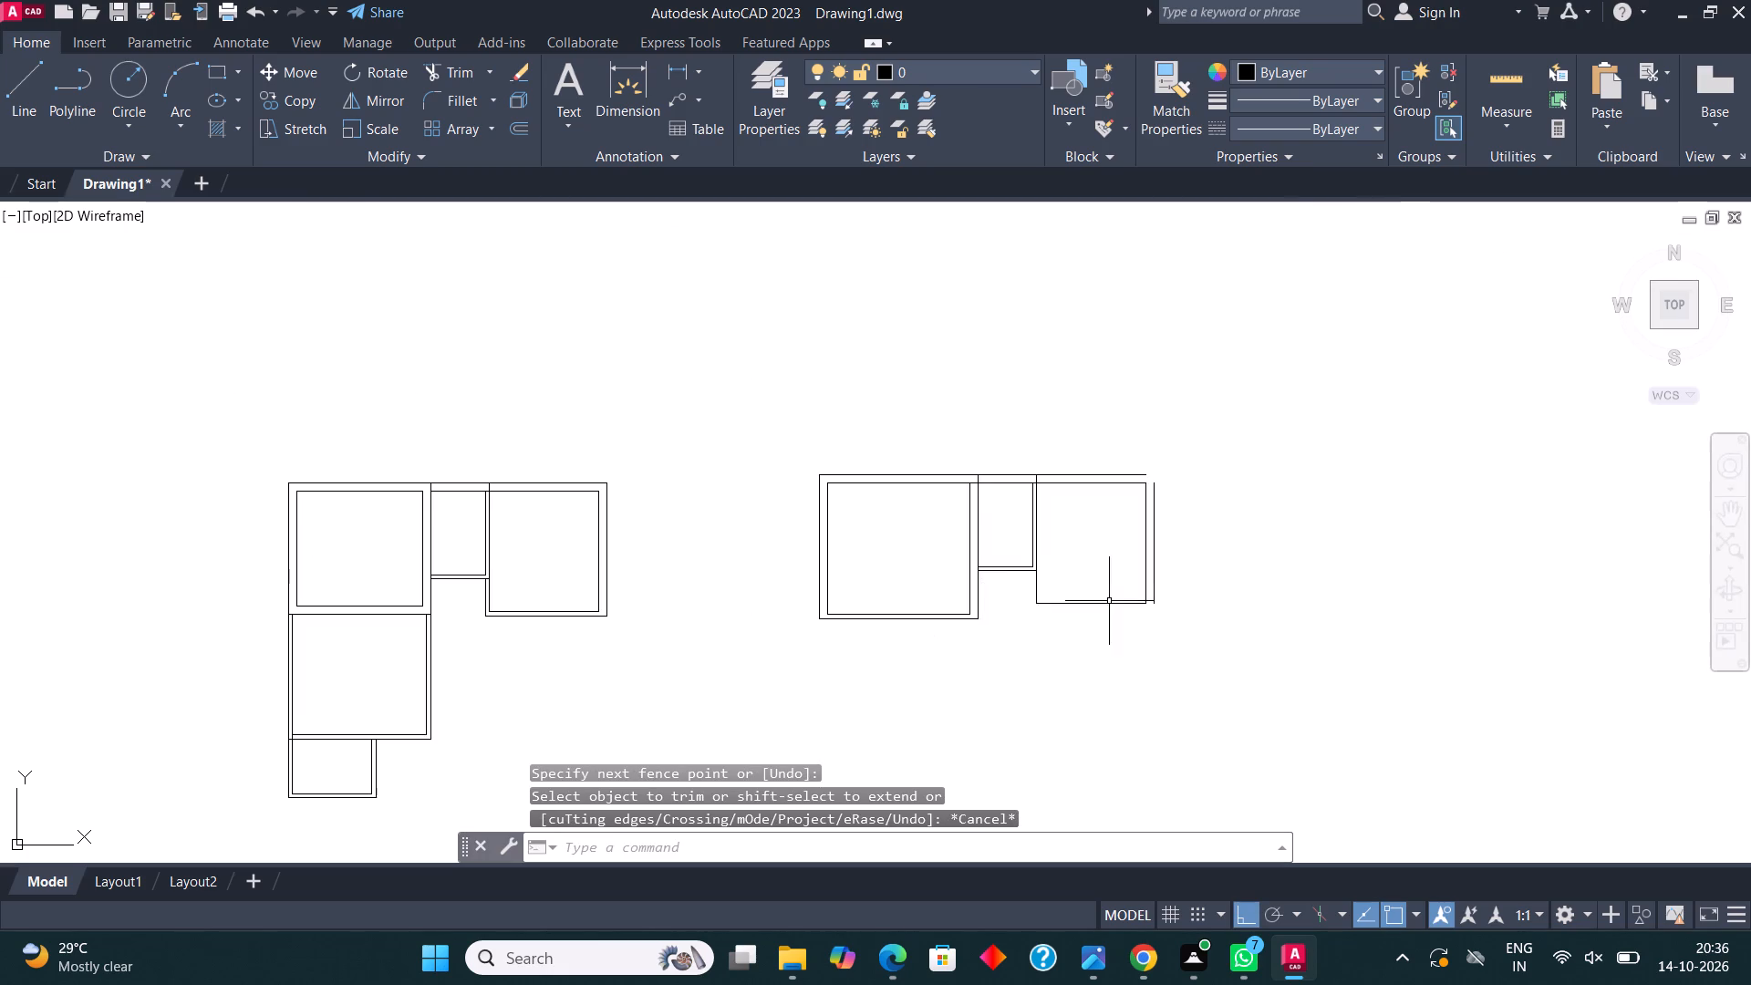
Offset the new room's bottom line and the lower segment of its left line 4.5" outward.
middle_click_drag(1197, 577, 1025, 479)
scroll(906, 482, "up", 2)
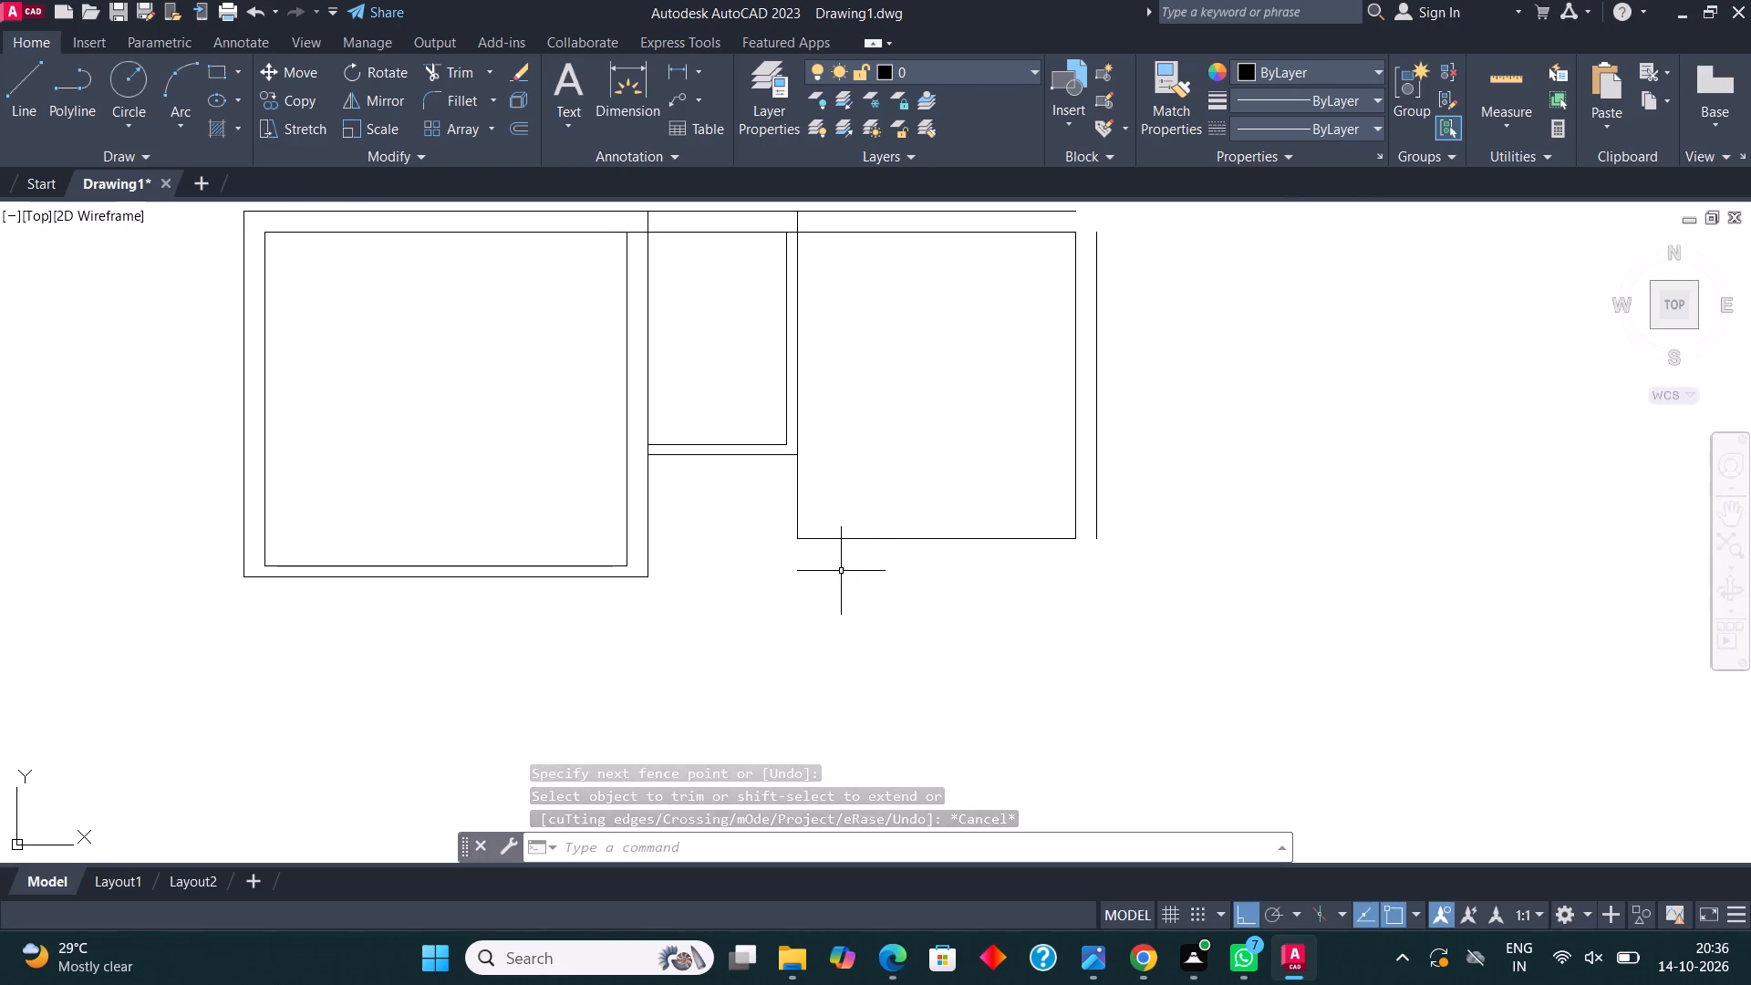
middle_click_drag(833, 507, 876, 539)
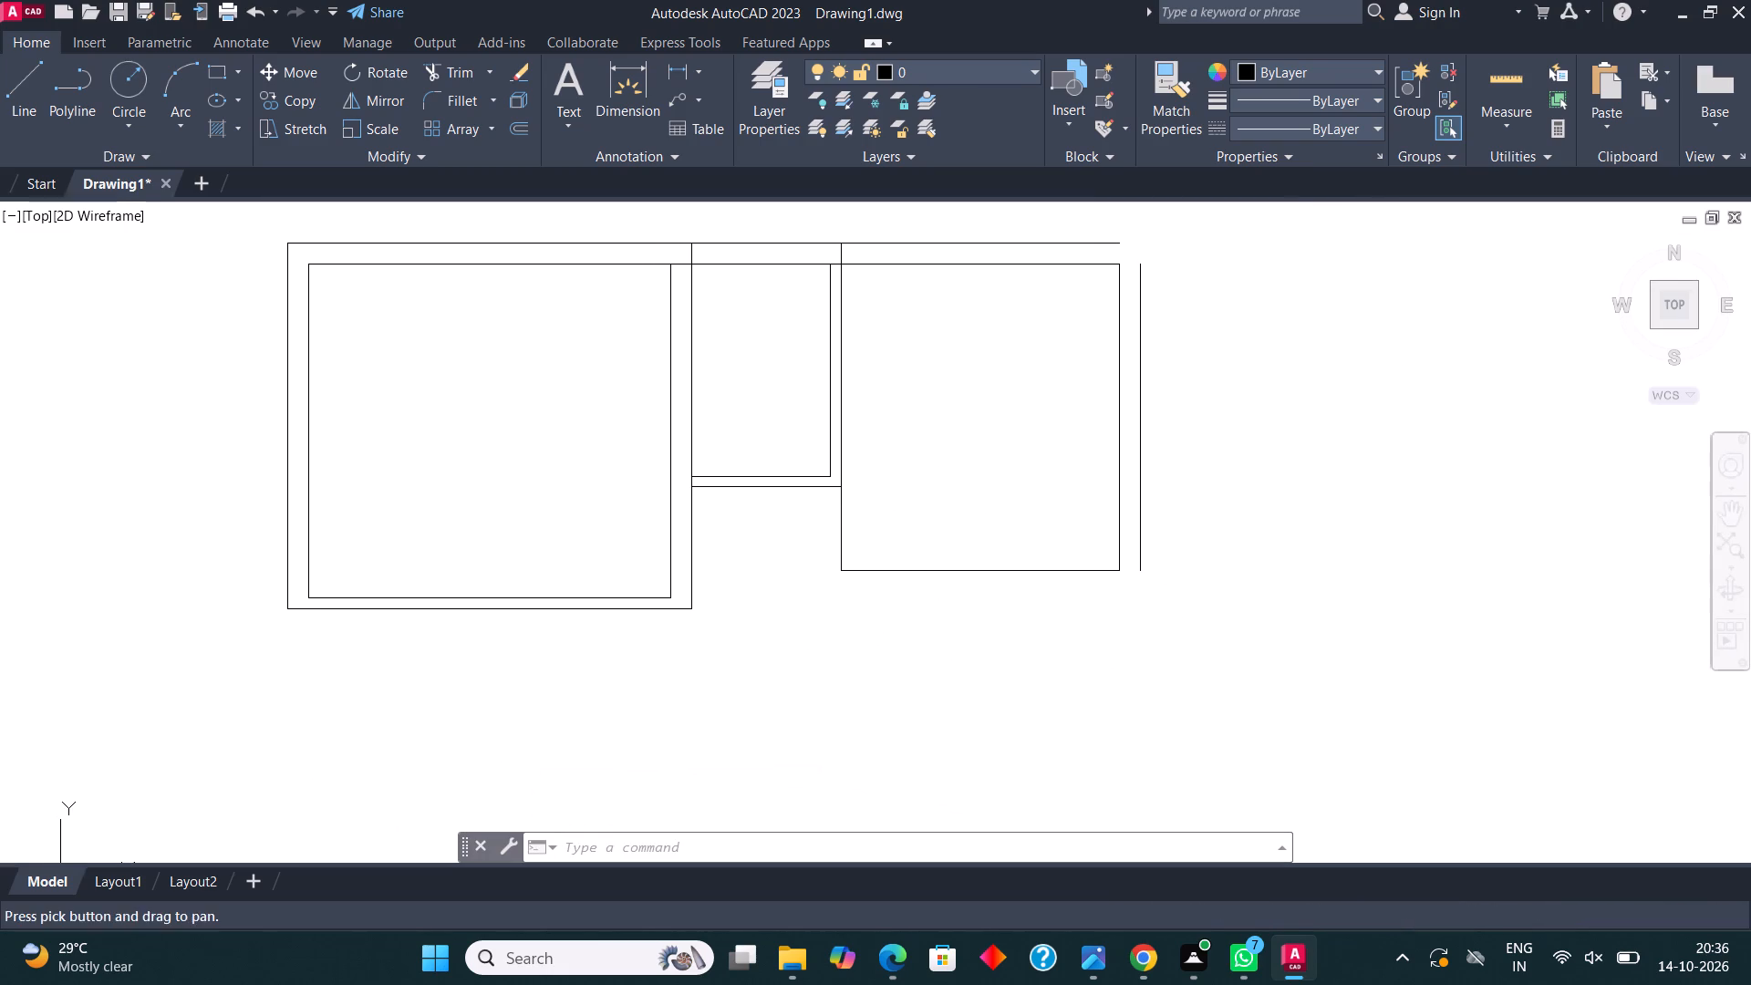
left_click(891, 595)
left_click(778, 546)
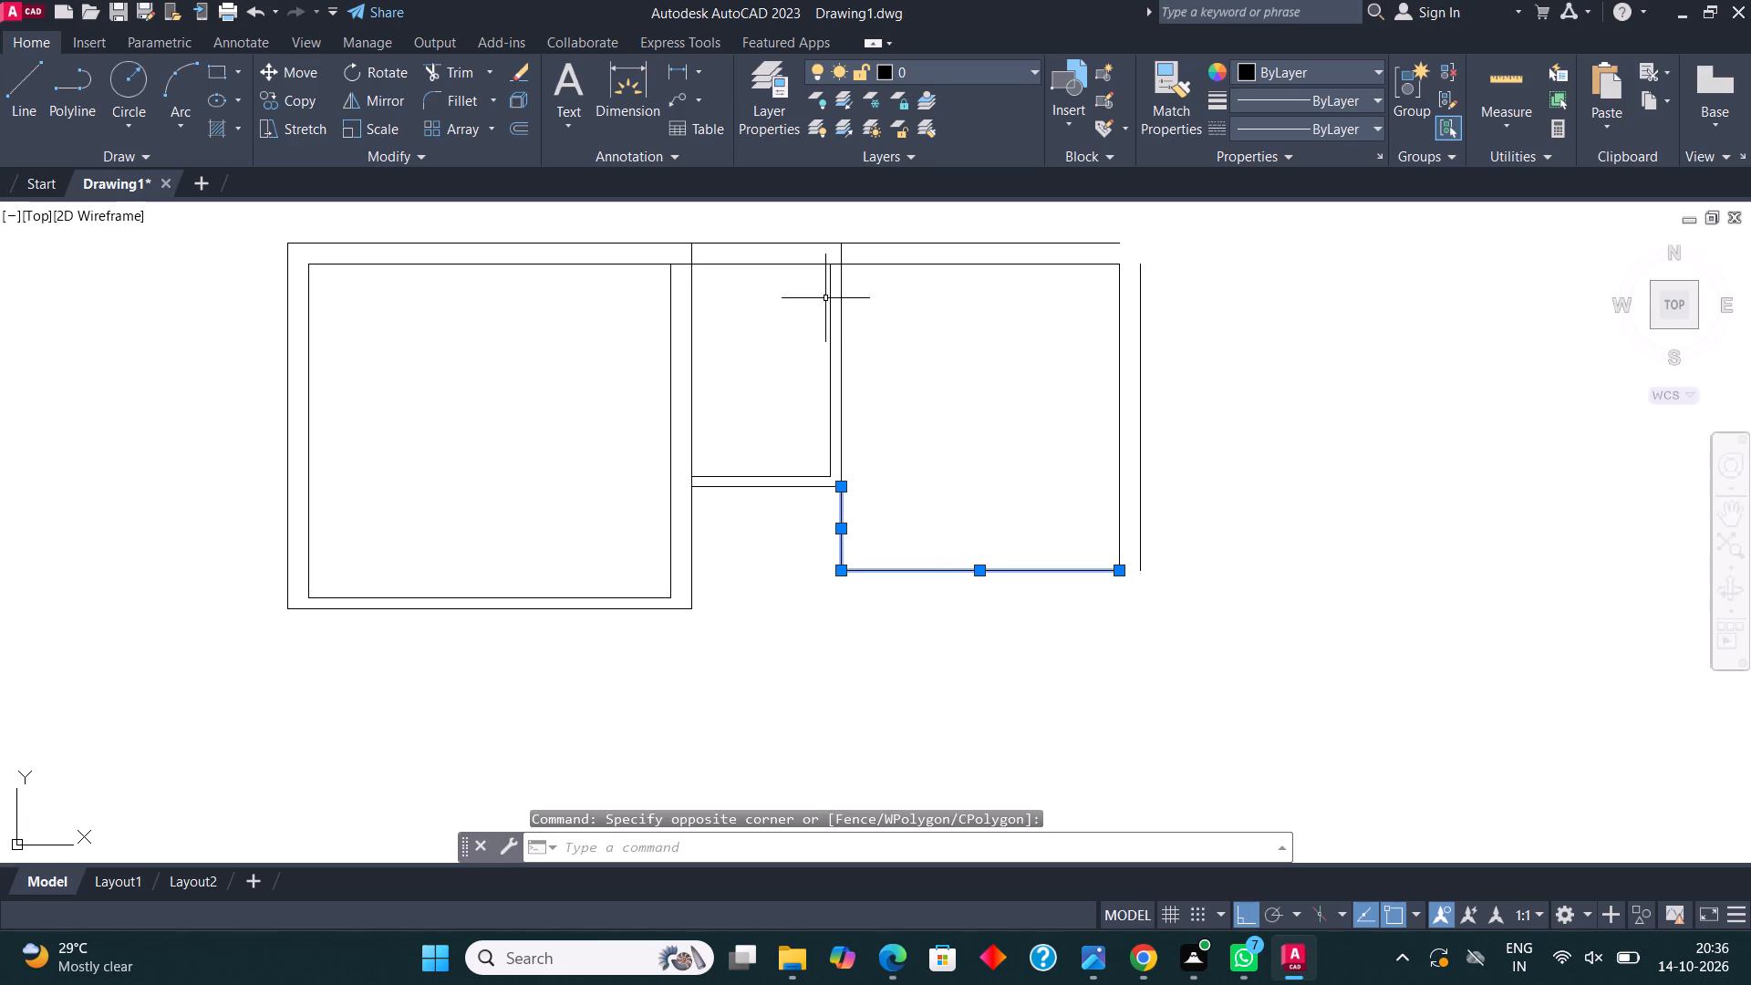
left_click(524, 126)
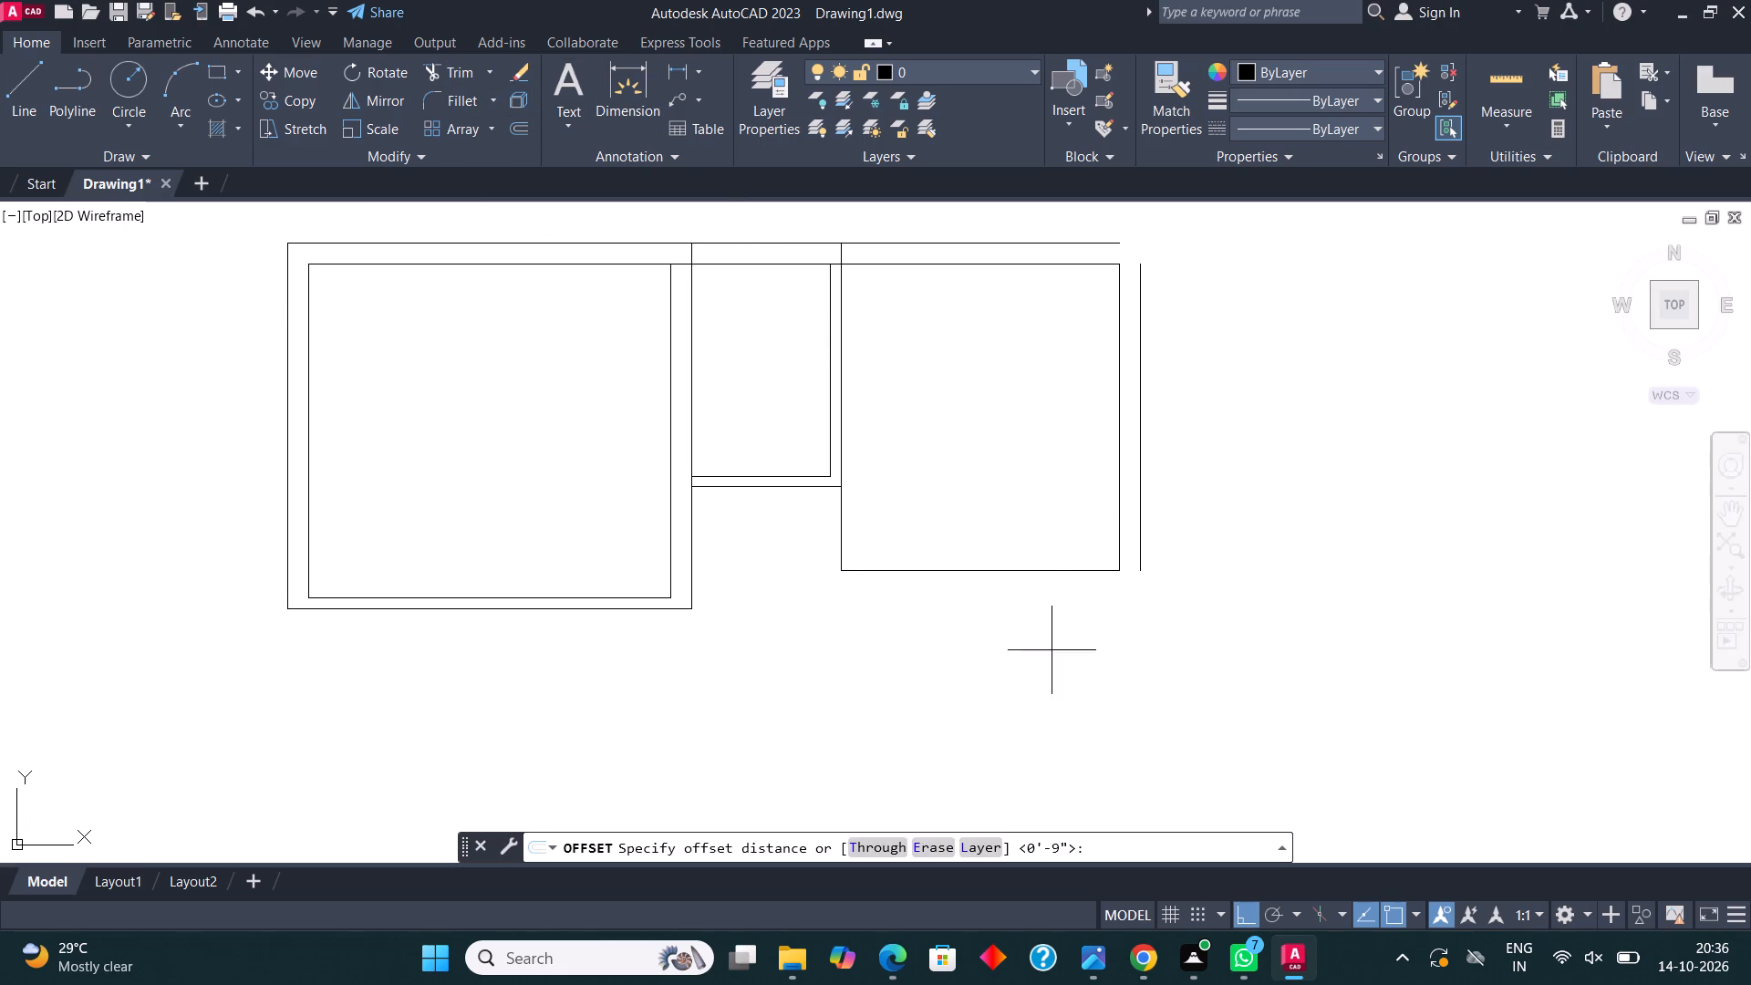
left_click(971, 566)
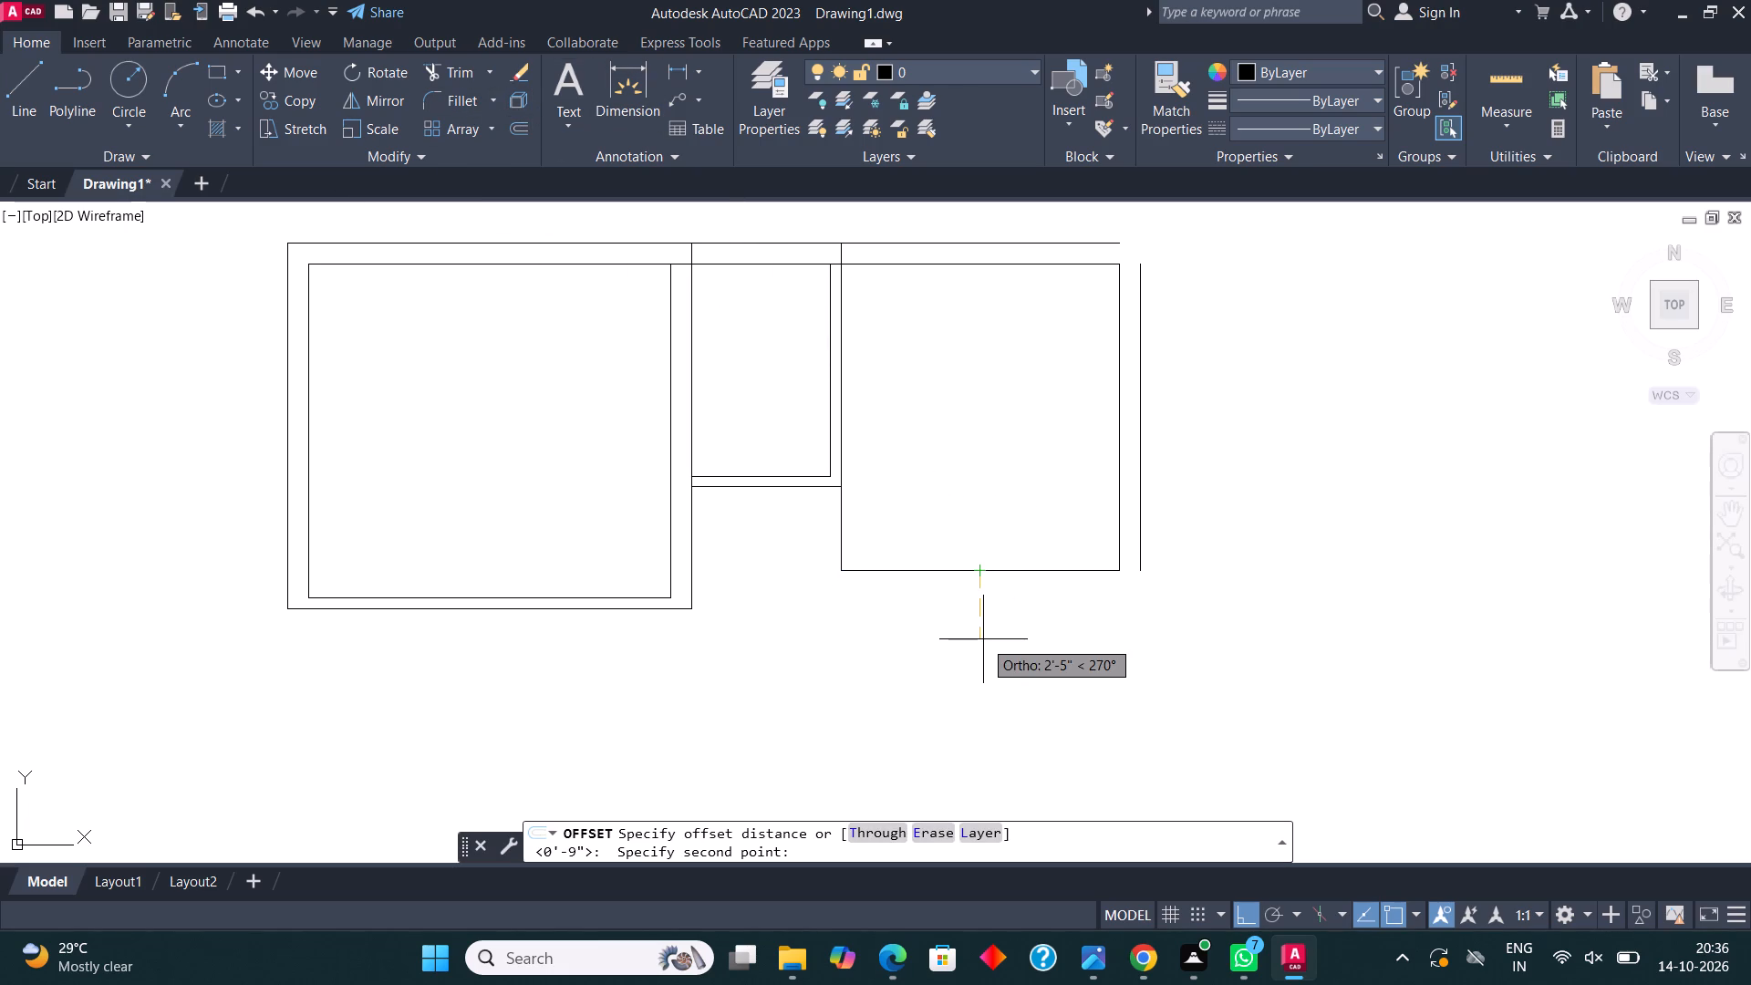
type("4.5\"")
key("Return")
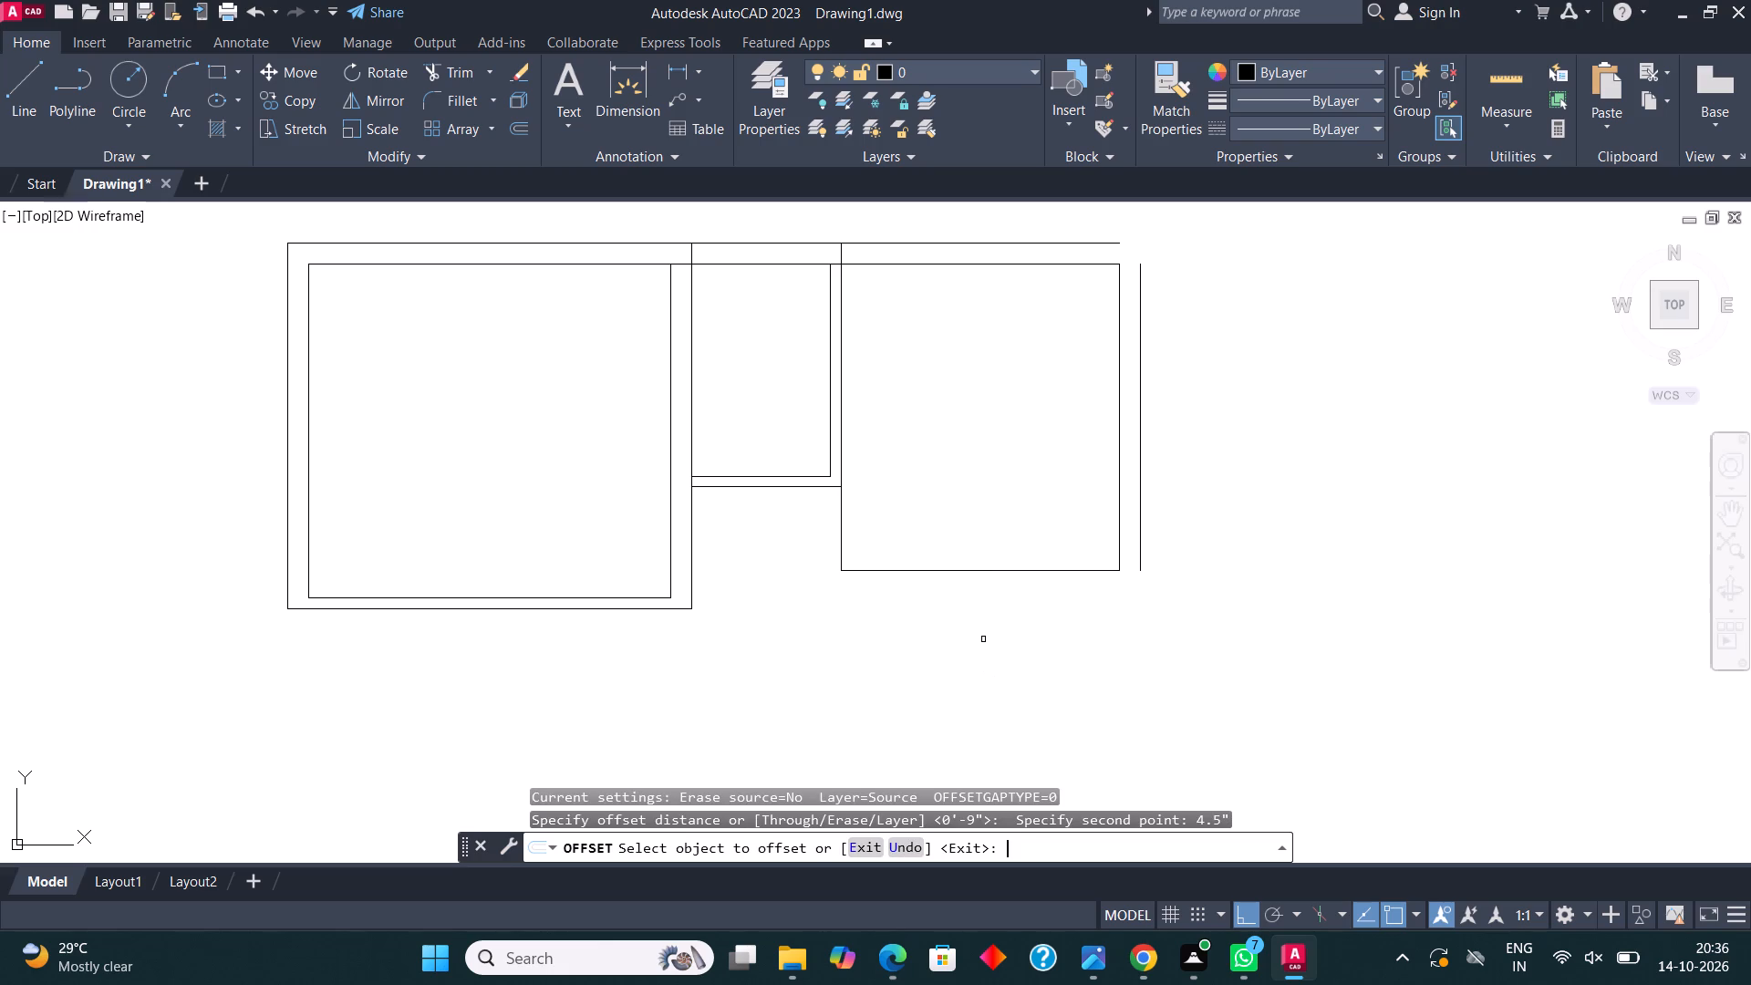
left_click(950, 571)
left_click(953, 599)
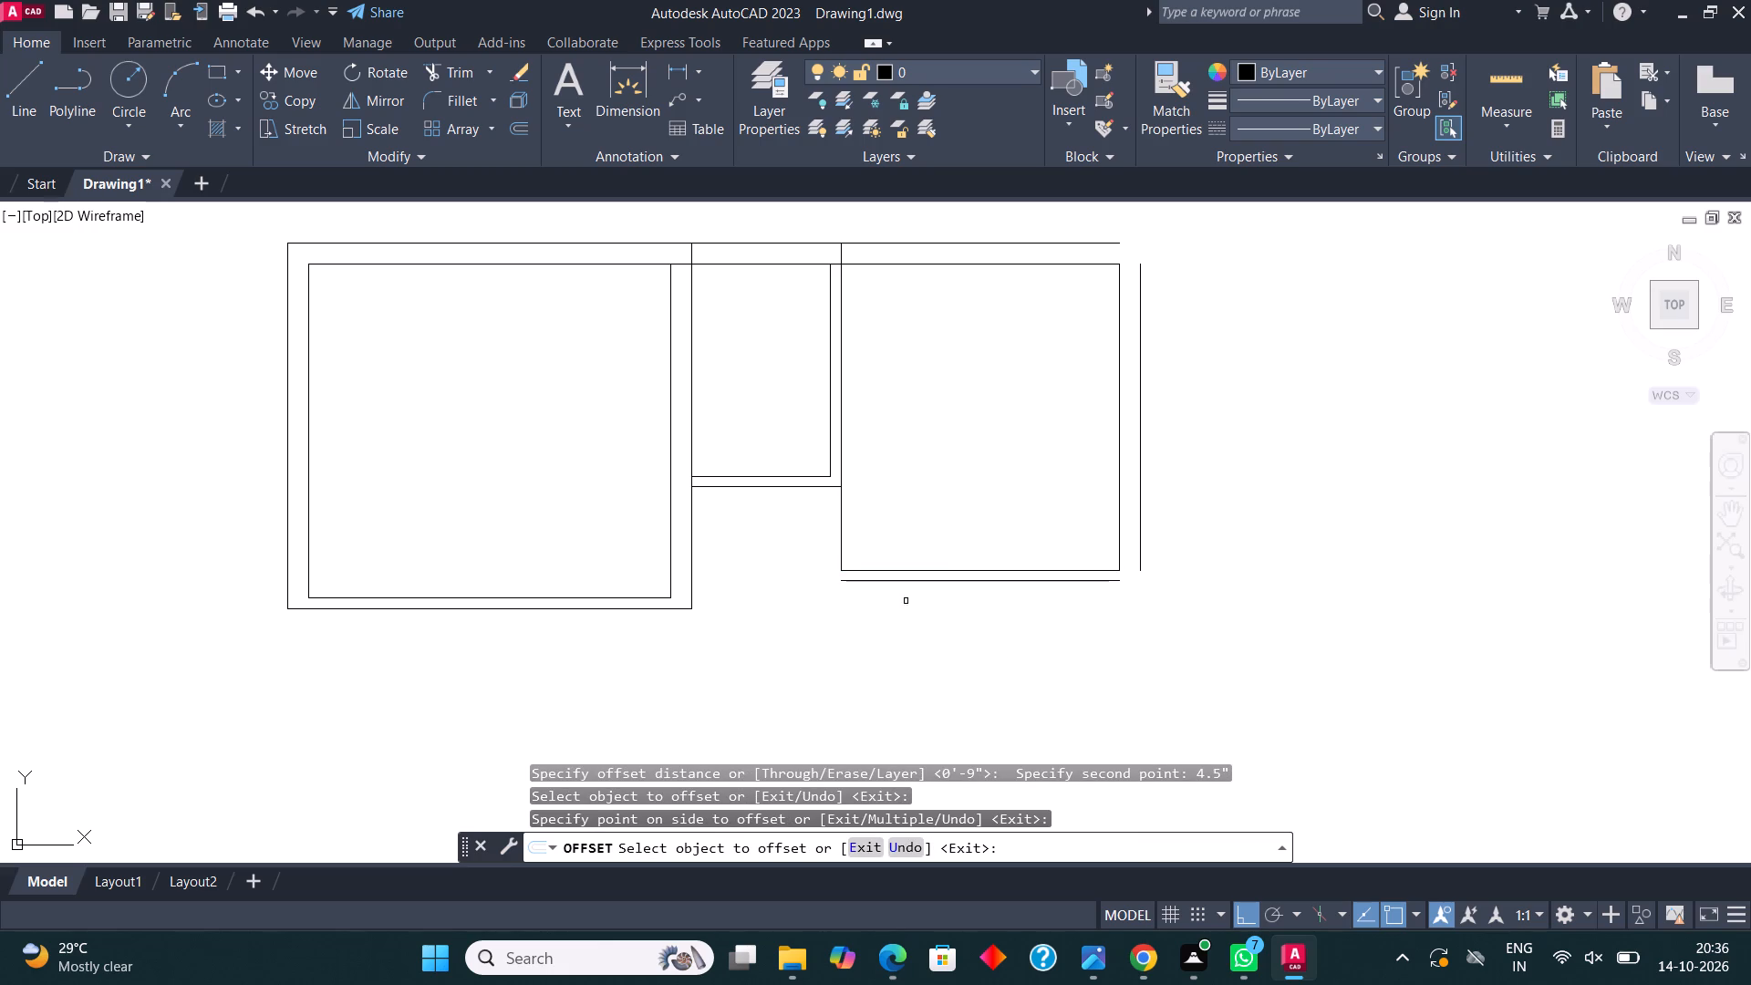
left_click(842, 522)
left_click(813, 515)
key("Escape")
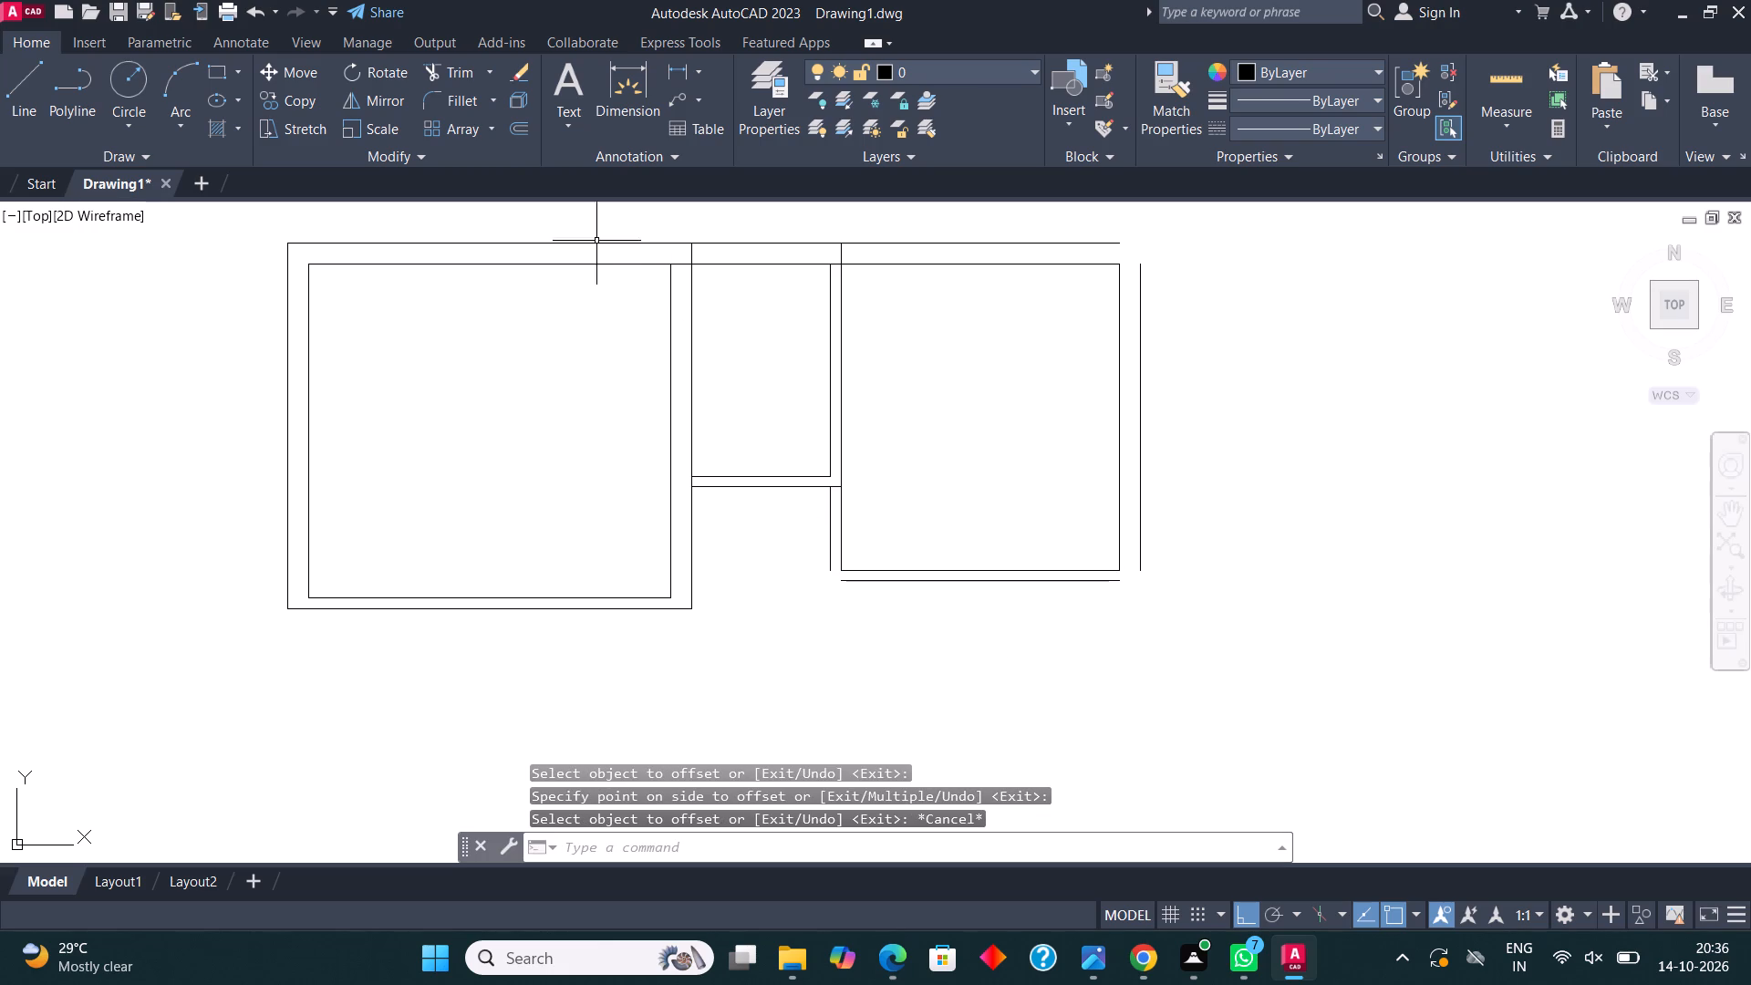
Fillet the right-hand room's outer wall lines together at the bottom-left, bottom-right and top-right corners.
left_click(451, 98)
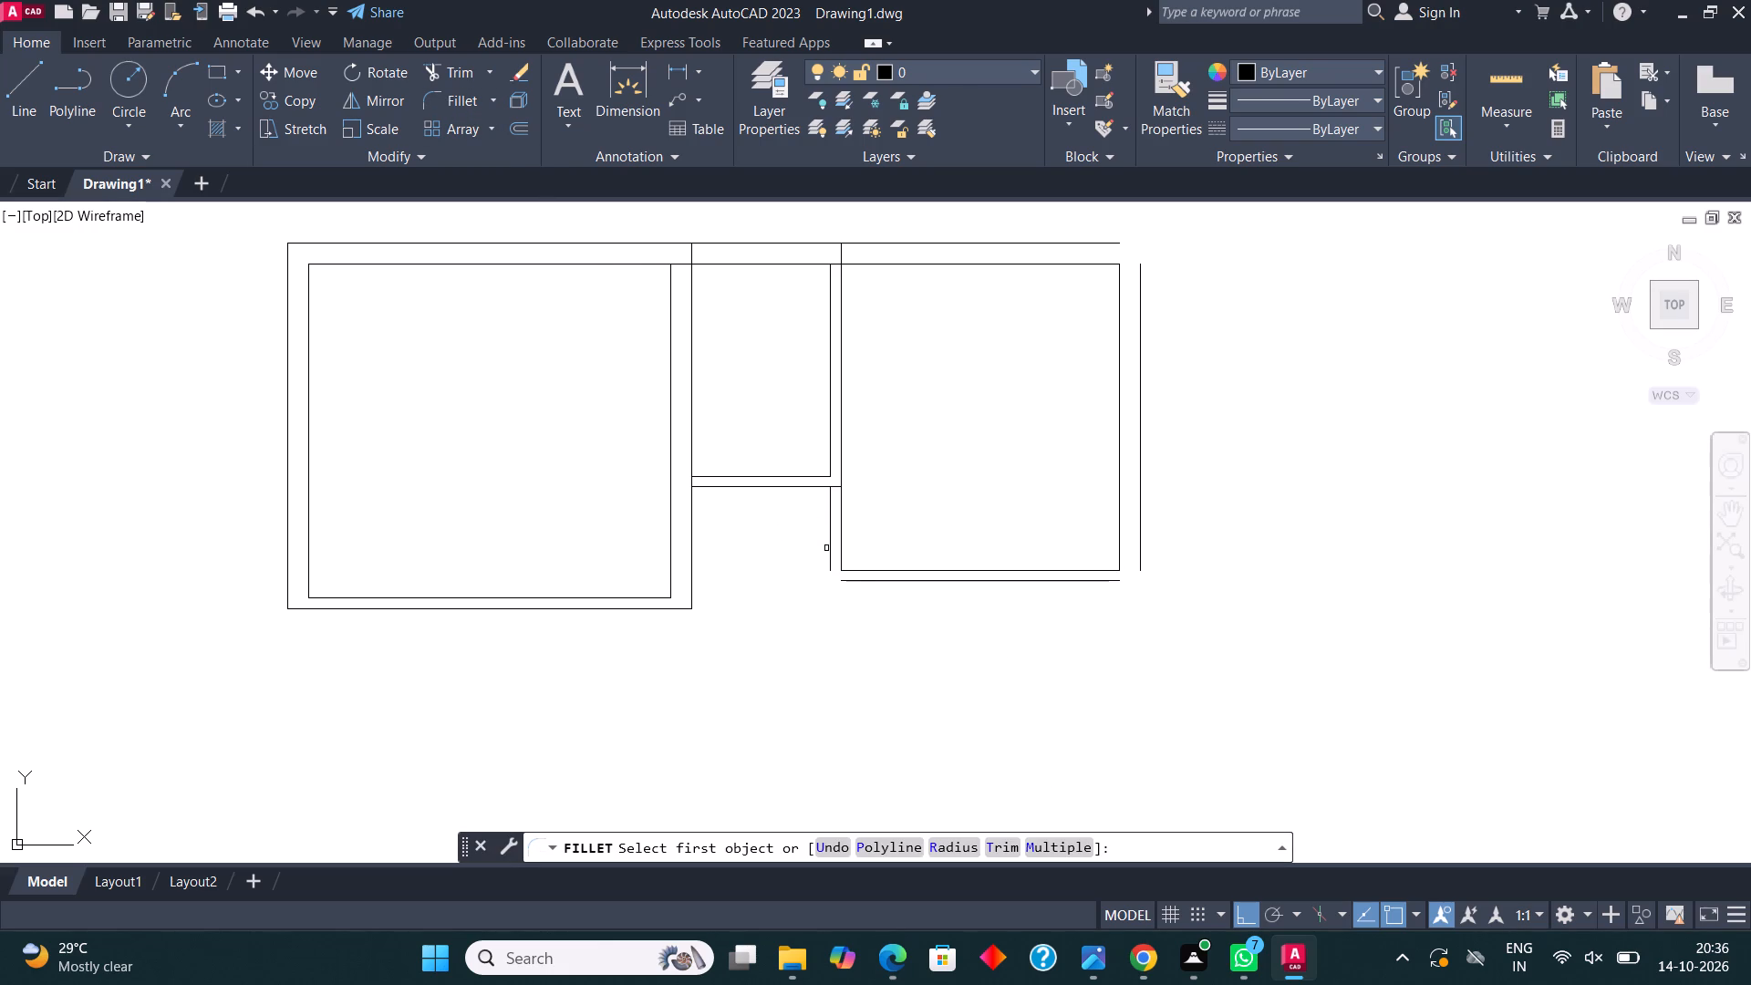
left_click(826, 548)
left_click(829, 549)
left_click(861, 581)
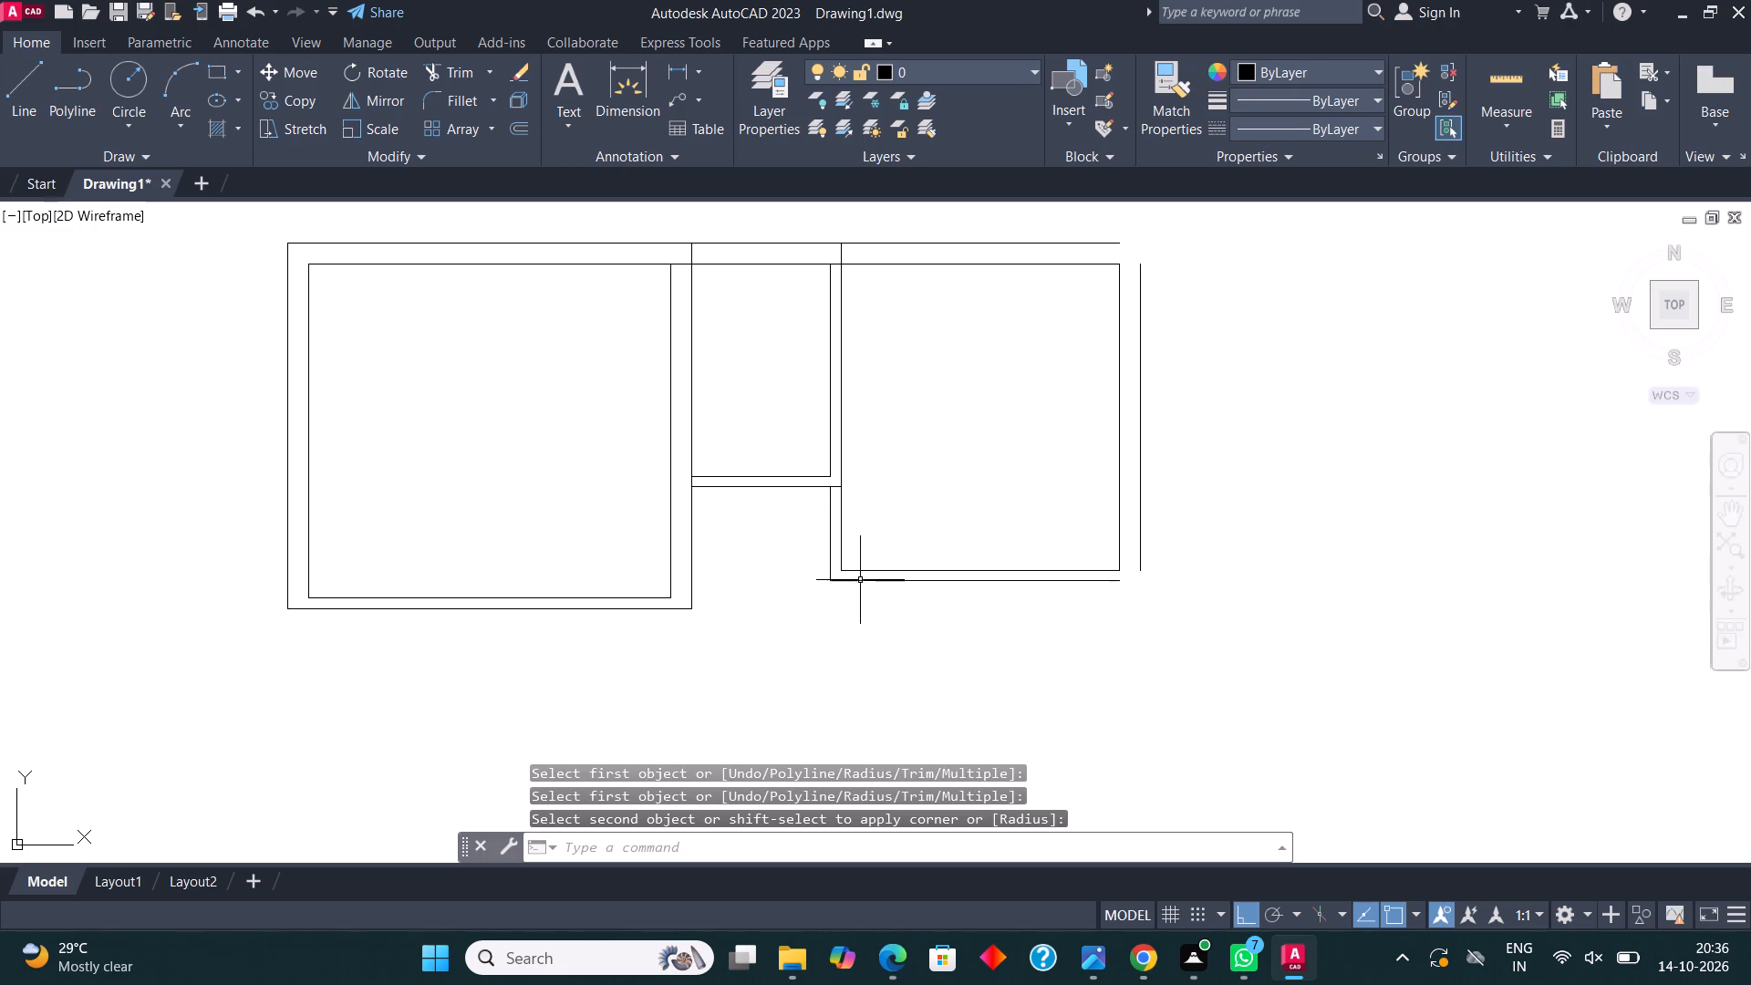
left_click(454, 108)
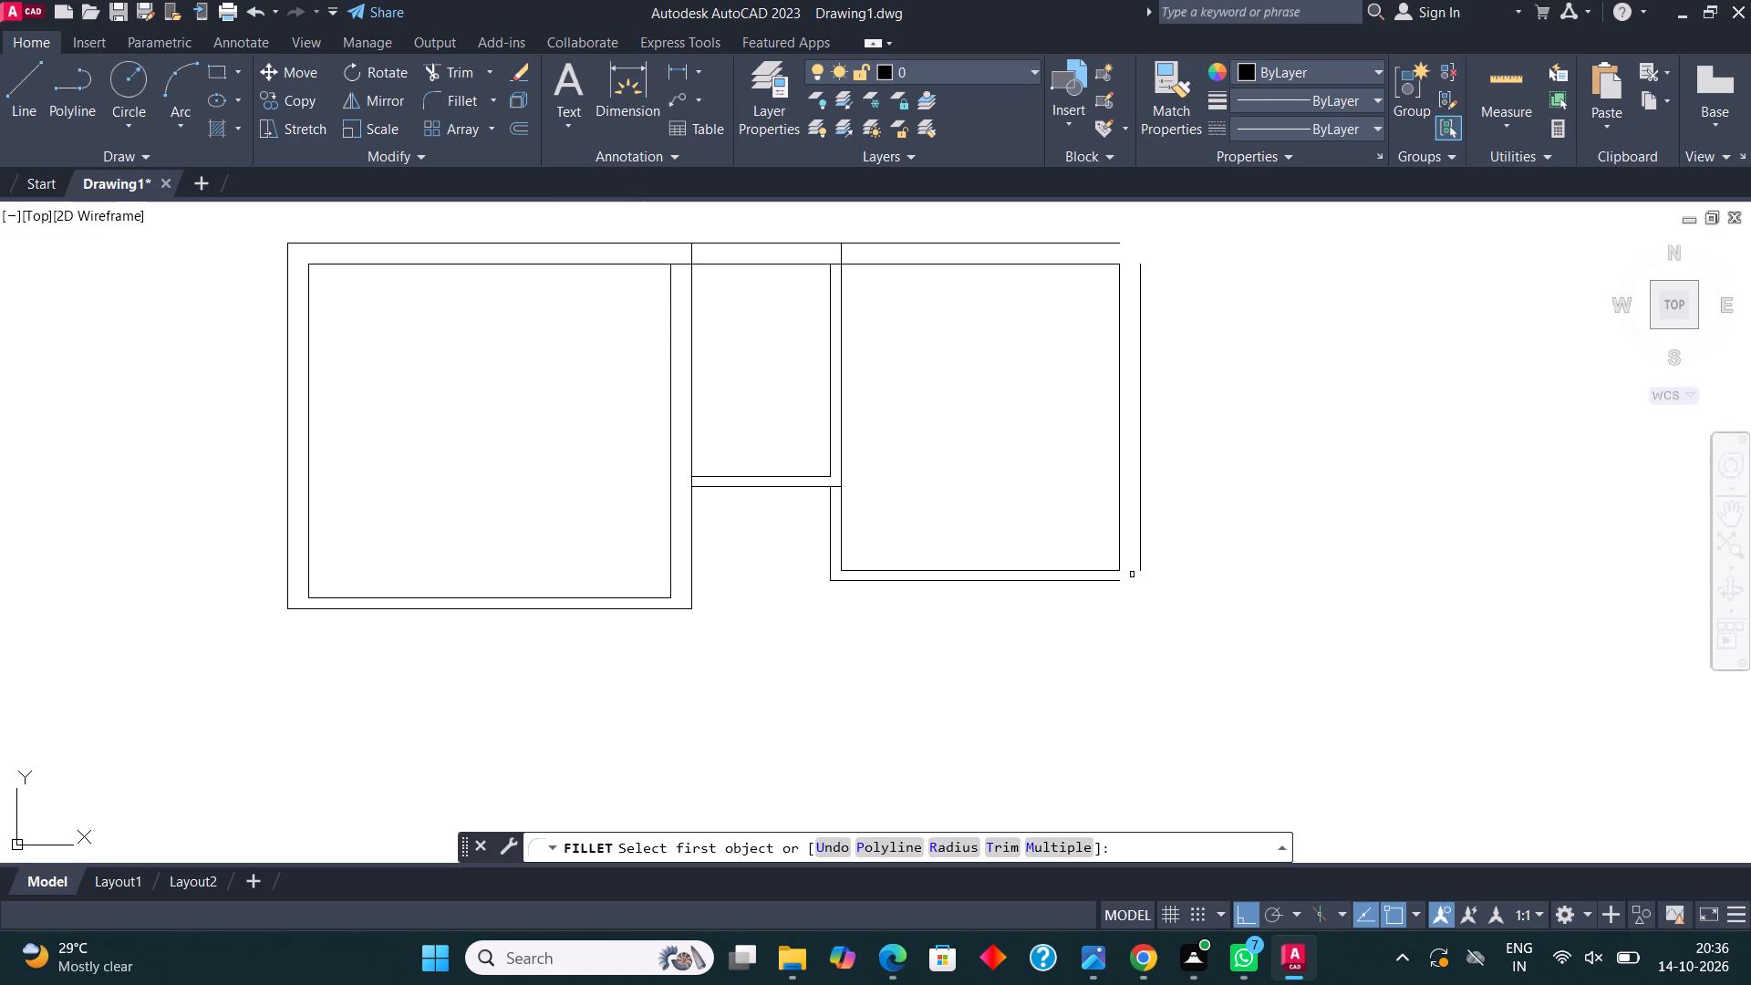
left_click(1103, 583)
left_click(1137, 509)
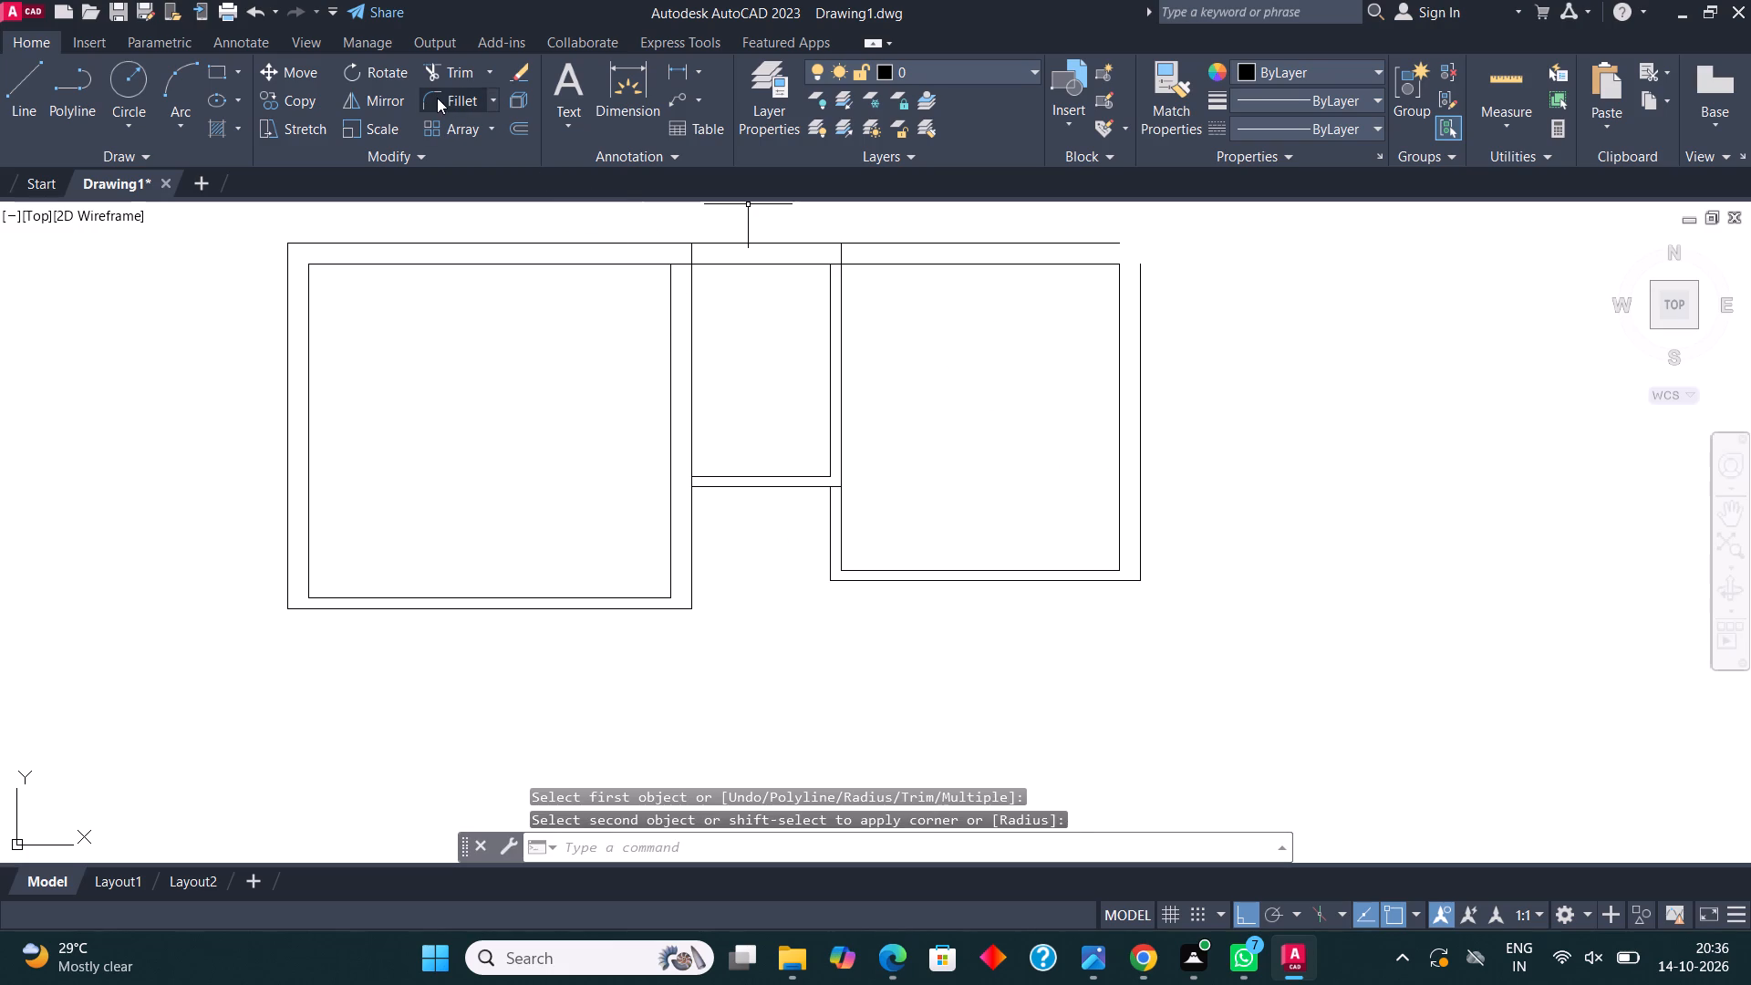
left_click(437, 98)
left_click(1098, 244)
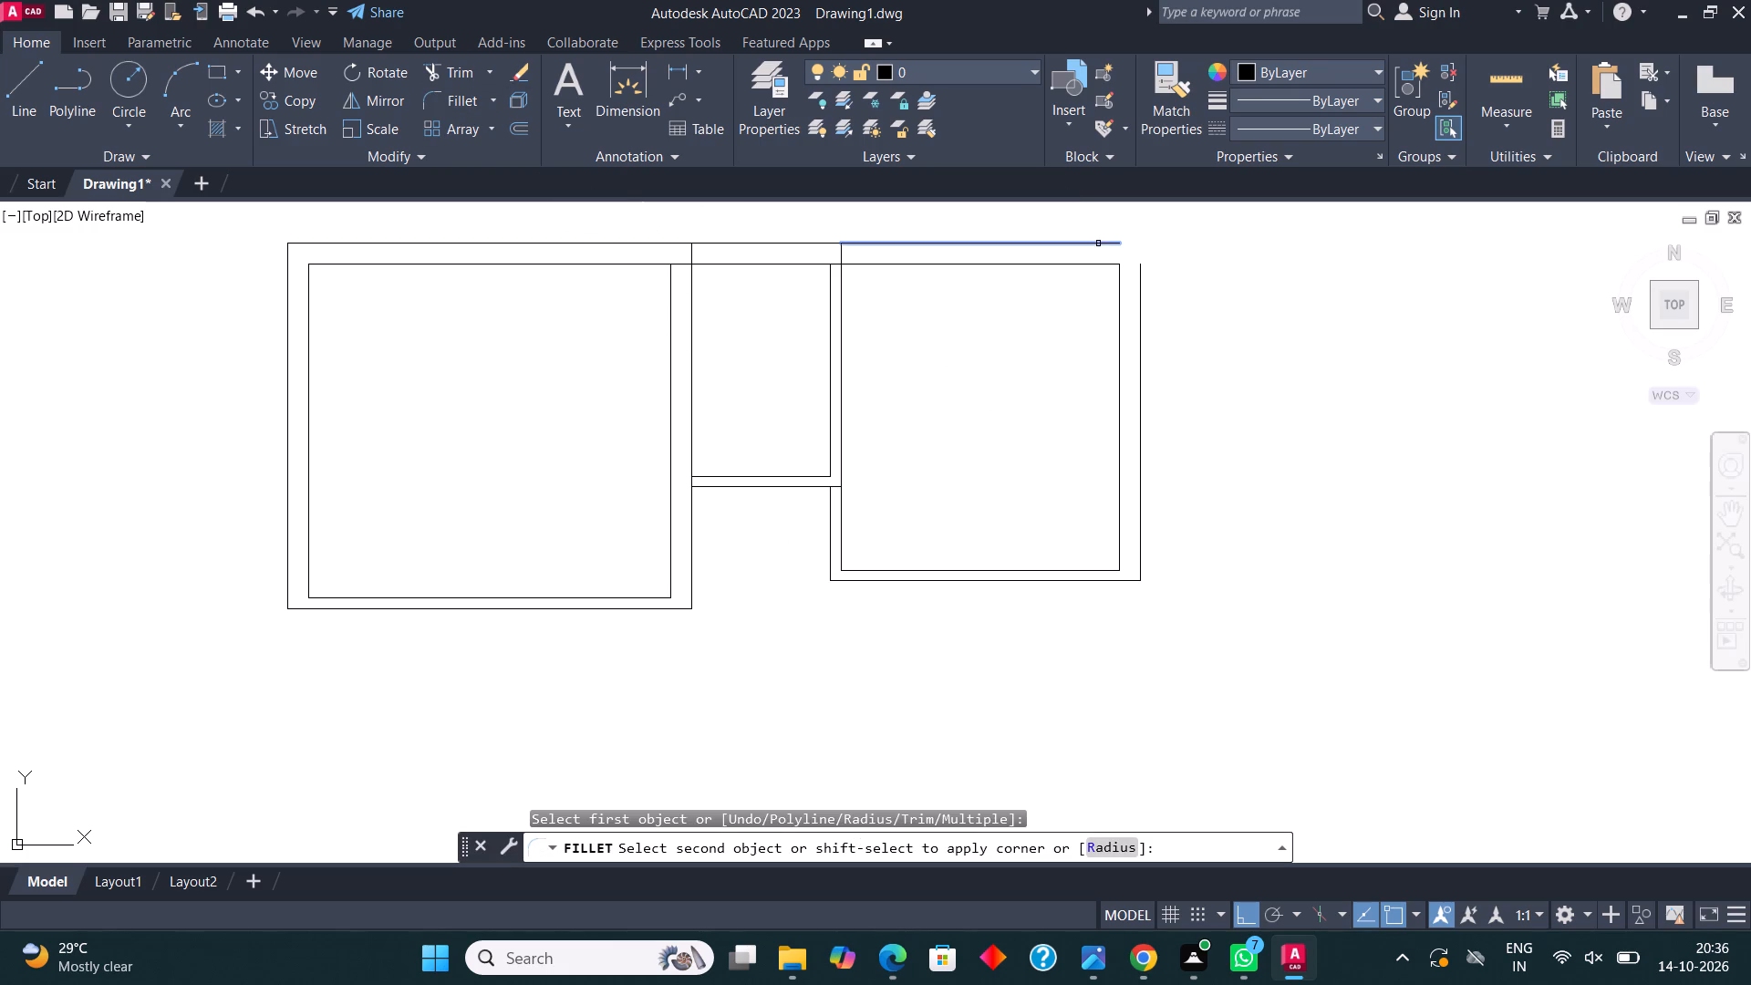
left_click(1143, 305)
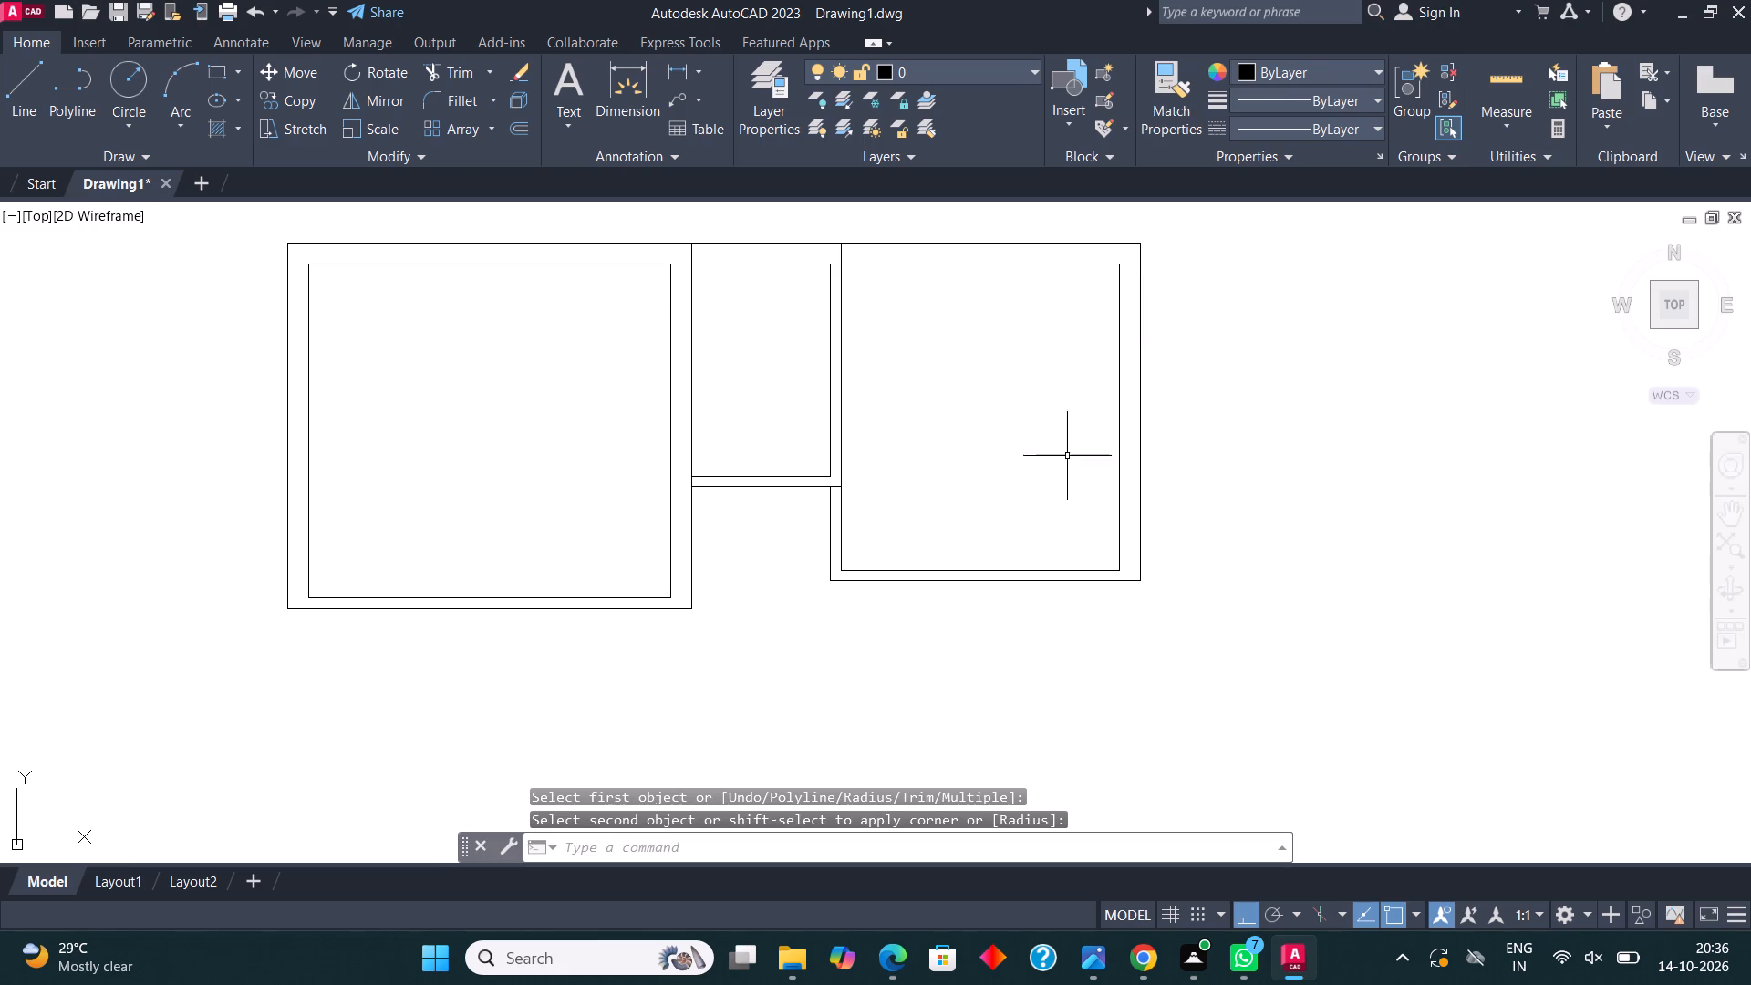
Draw a line from the large room's inner bottom-left corner to its outer bottom line, continuing 11' down and 12' right.
middle_click_drag(1027, 522, 1158, 463)
scroll(1209, 511, "down", 2)
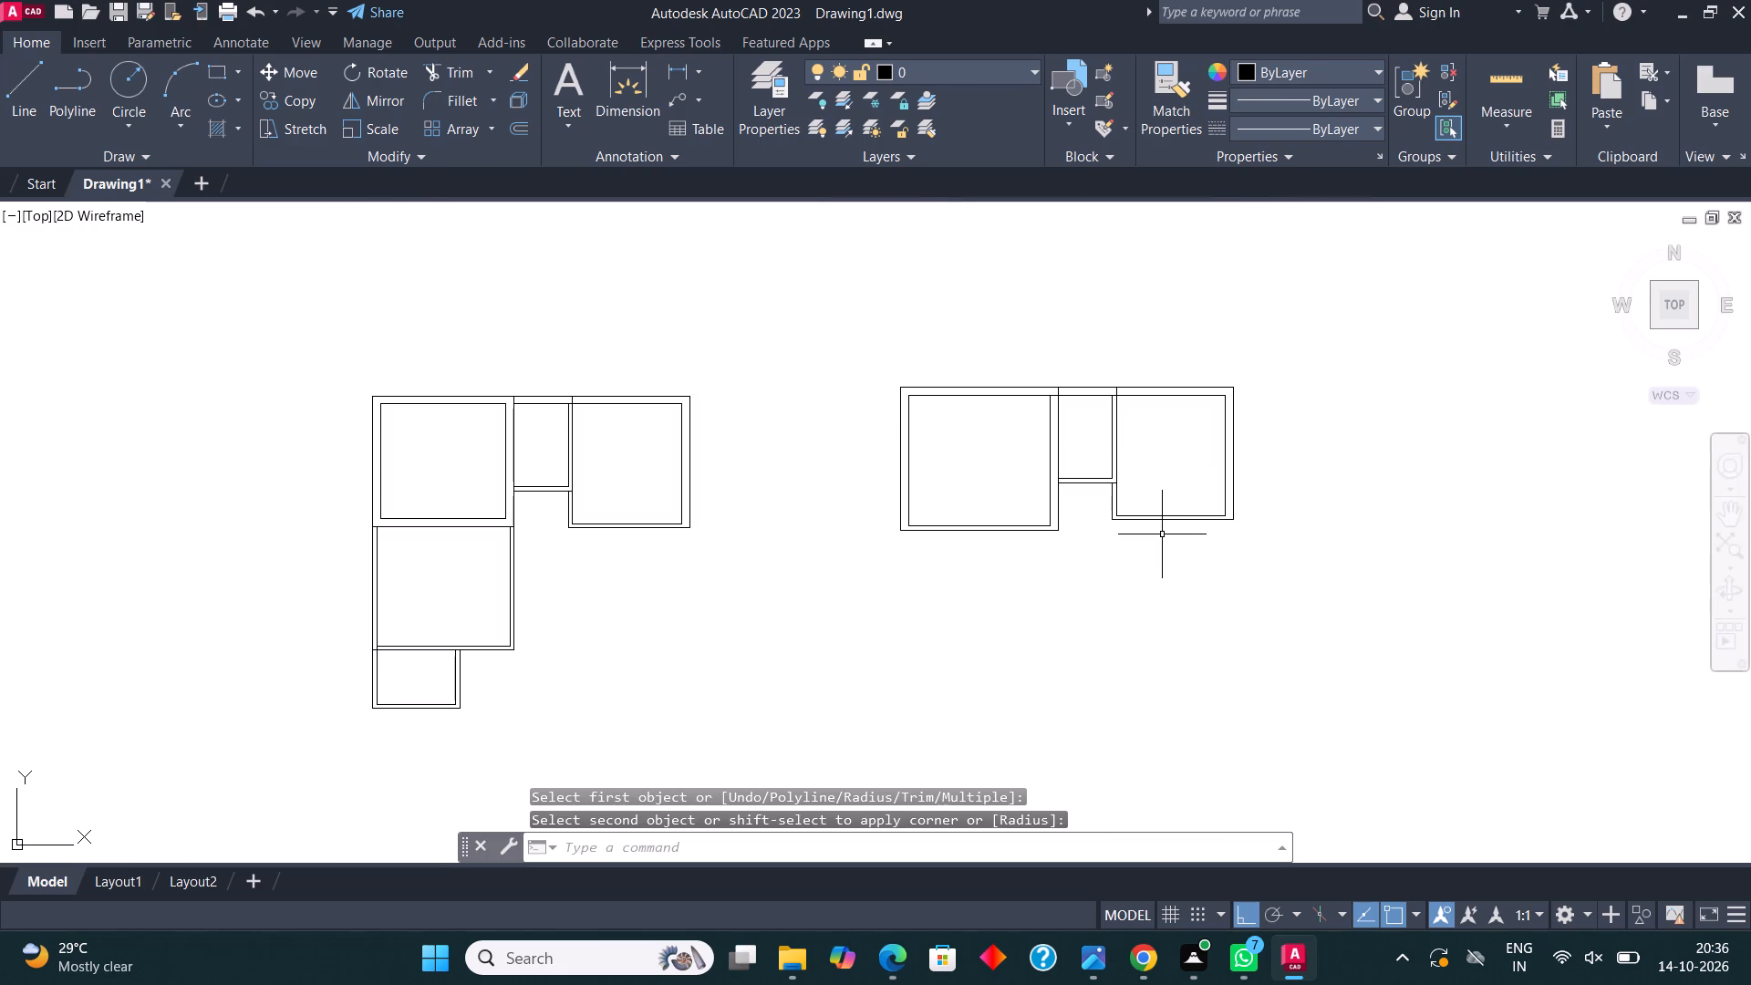
scroll(1147, 526, "up", 2)
middle_click_drag(1147, 526, 1110, 521)
left_click(20, 98)
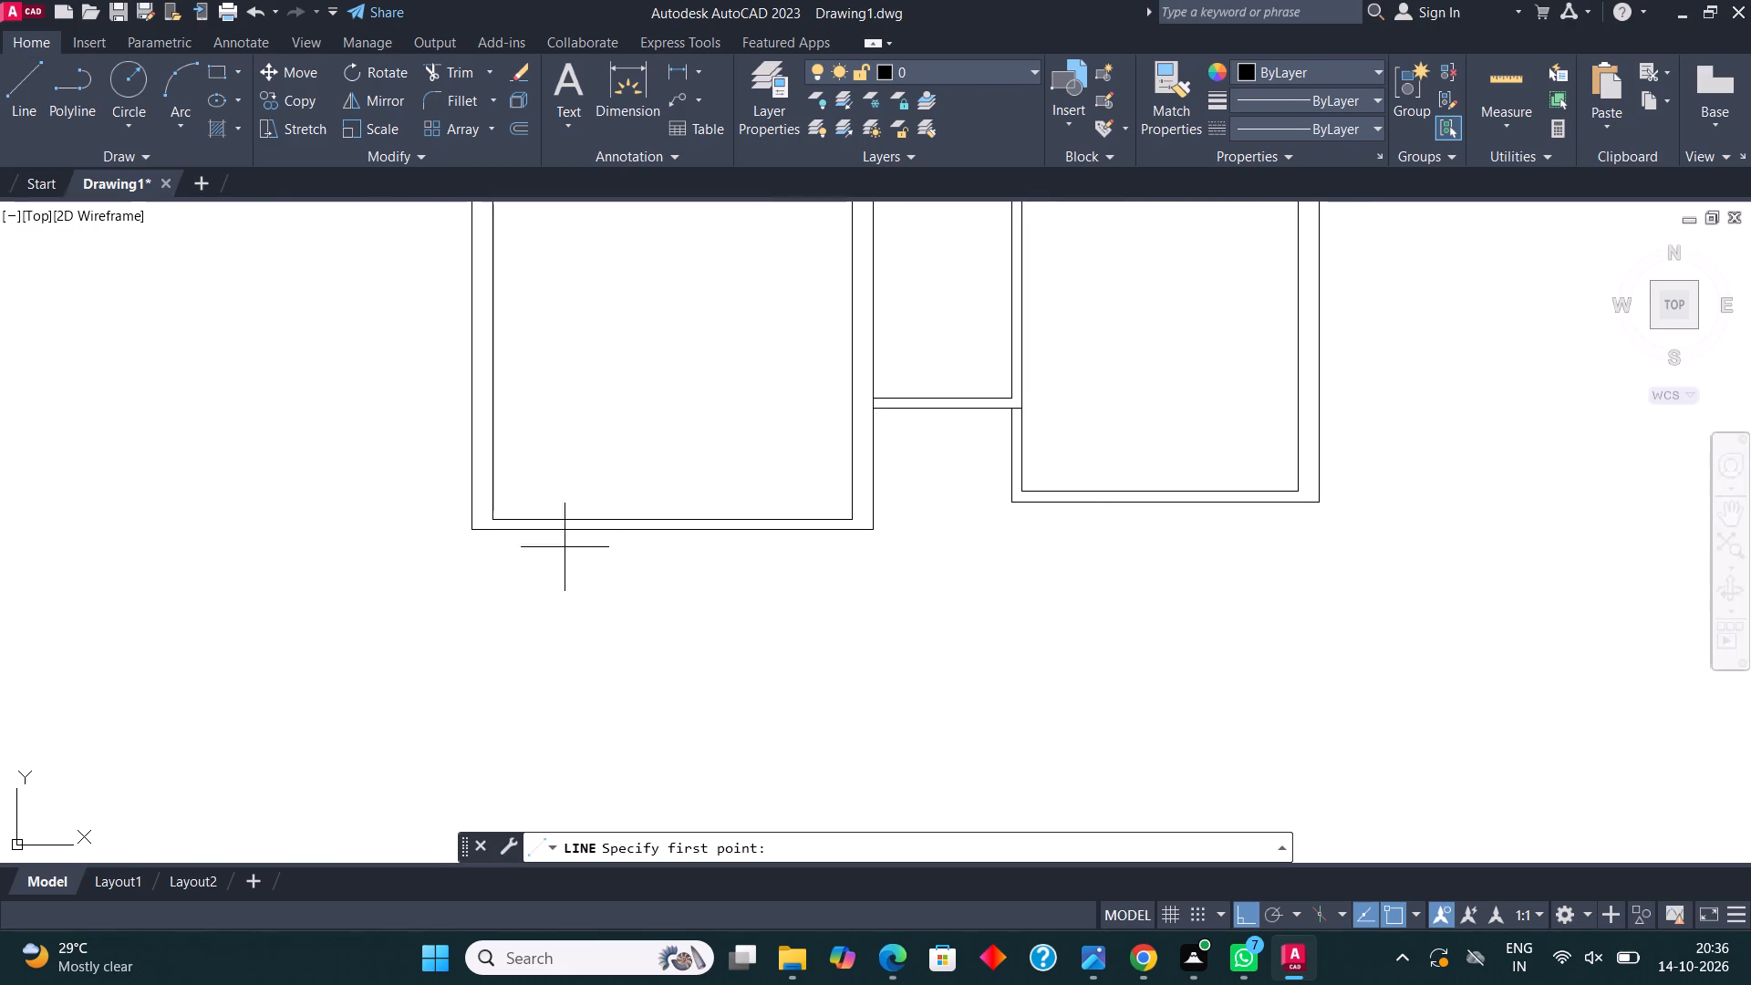
middle_click_drag(509, 533, 752, 494)
scroll(732, 503, "up", 2)
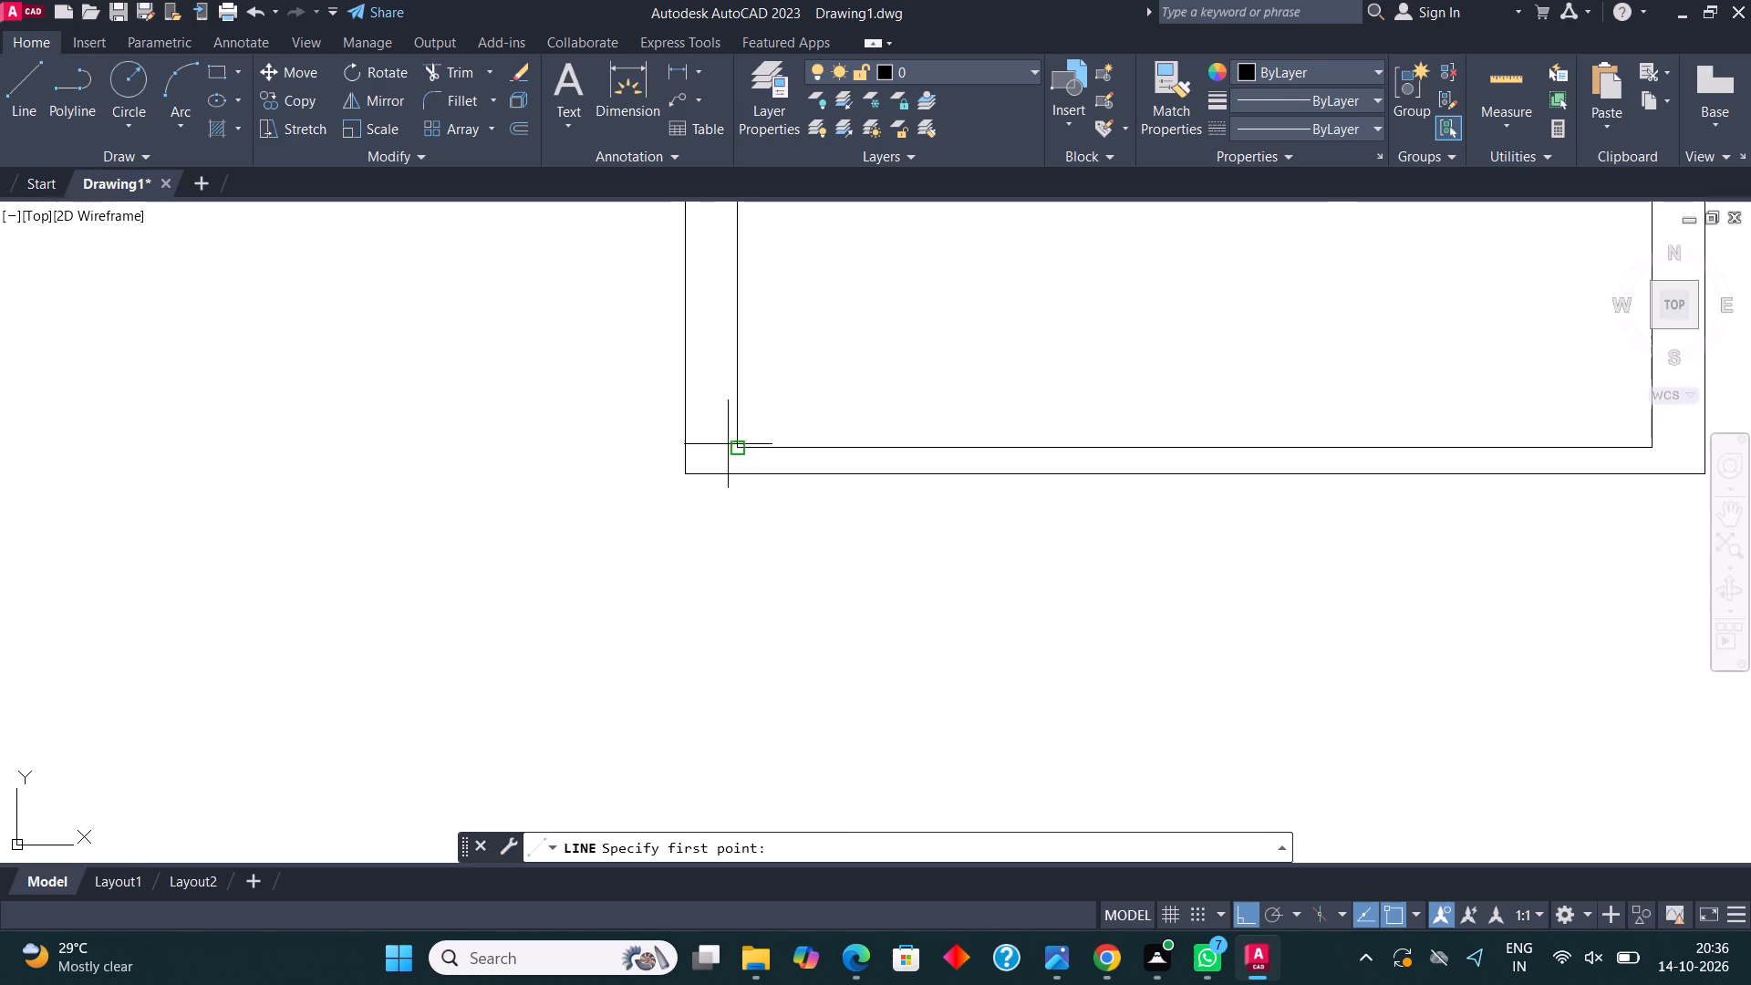
left_click(737, 448)
left_click(737, 474)
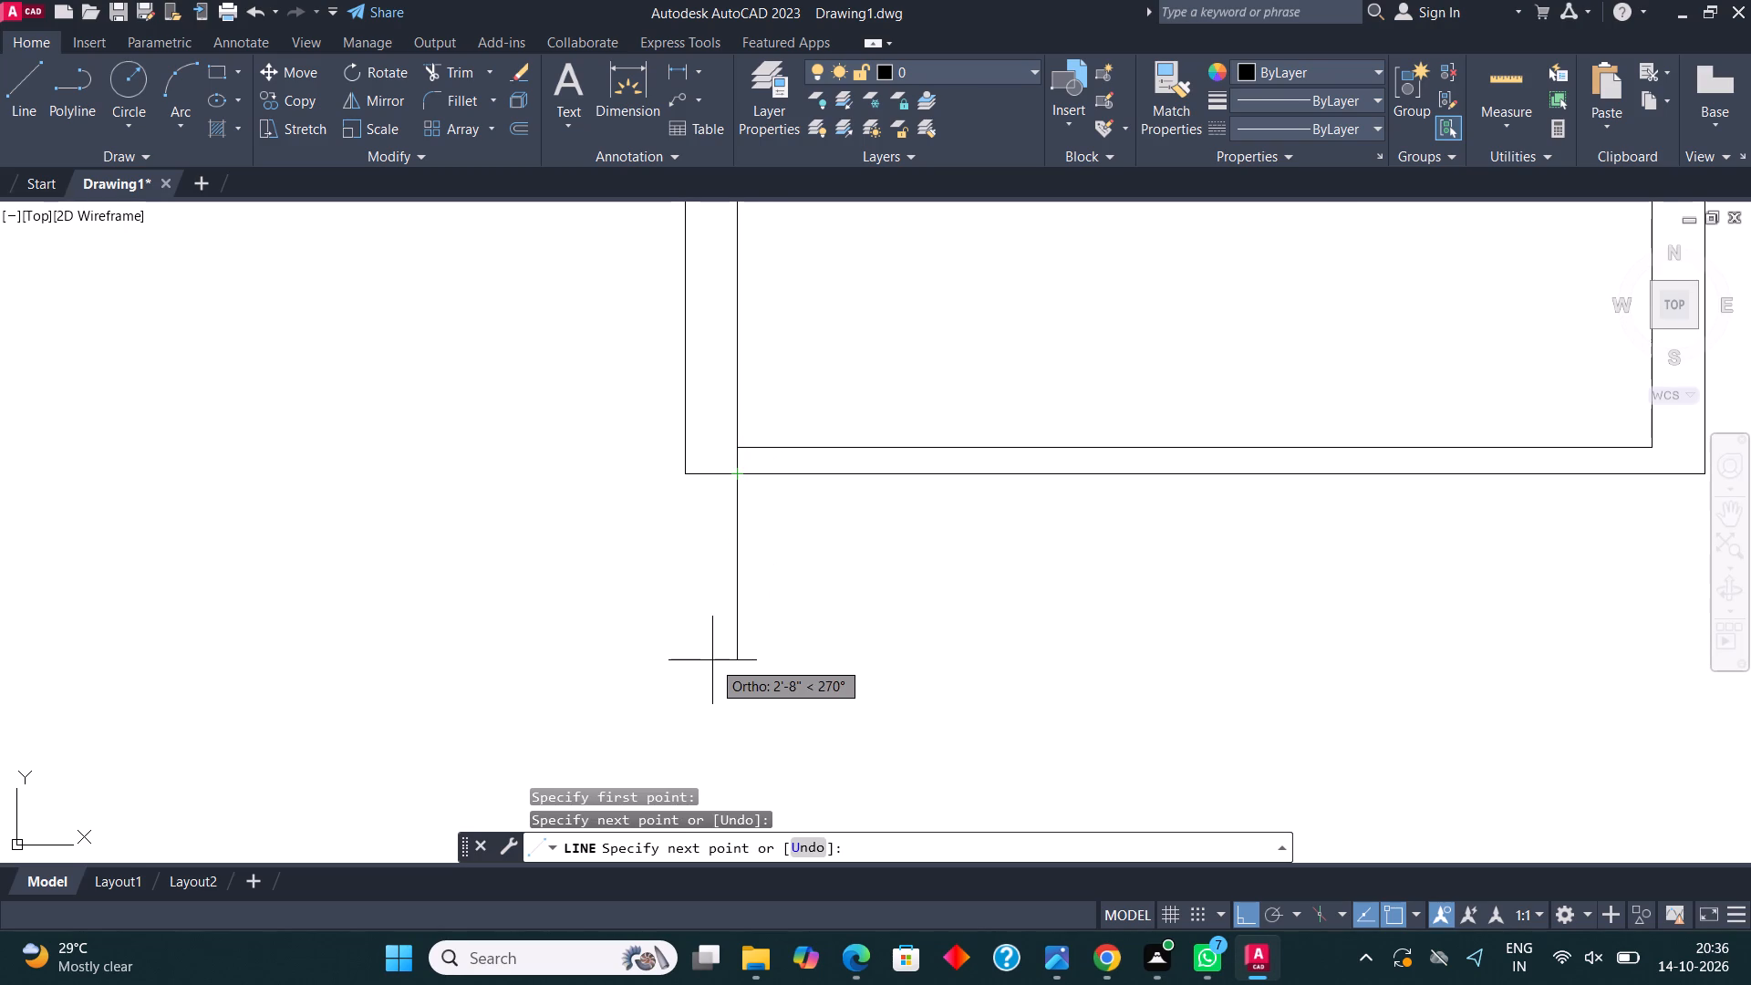
type("11'")
key("Return")
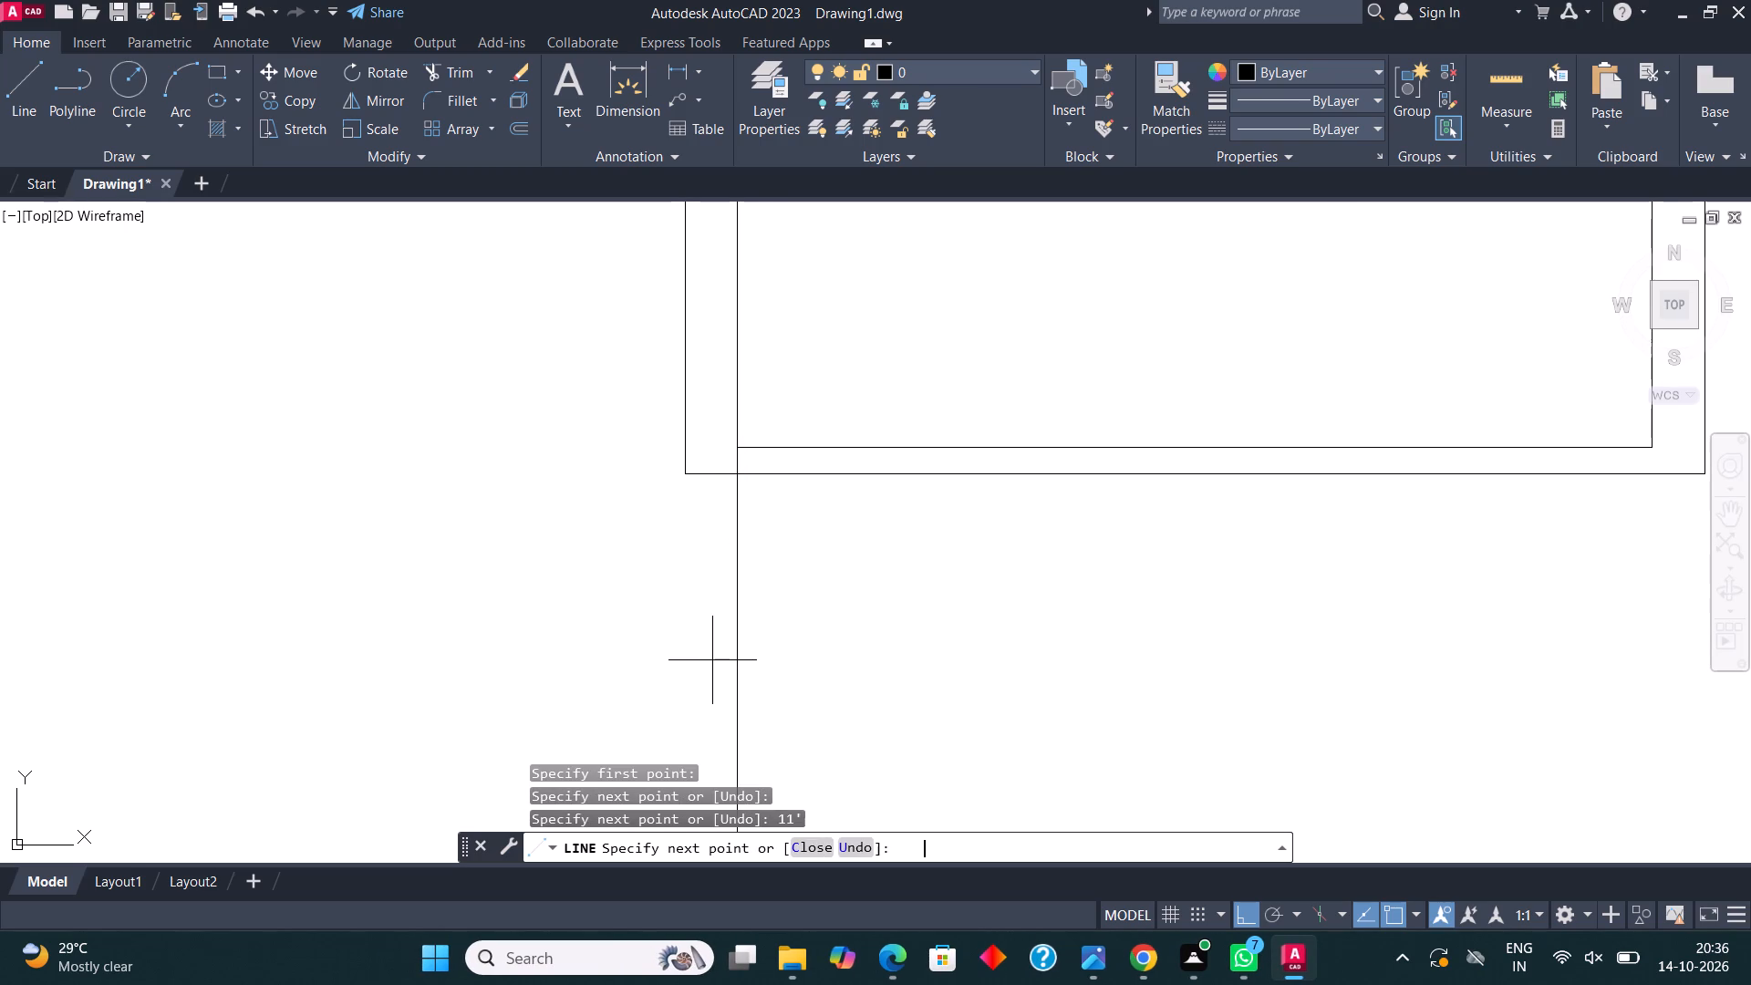
scroll(712, 660, "down", 2)
middle_click_drag(865, 647, 909, 381)
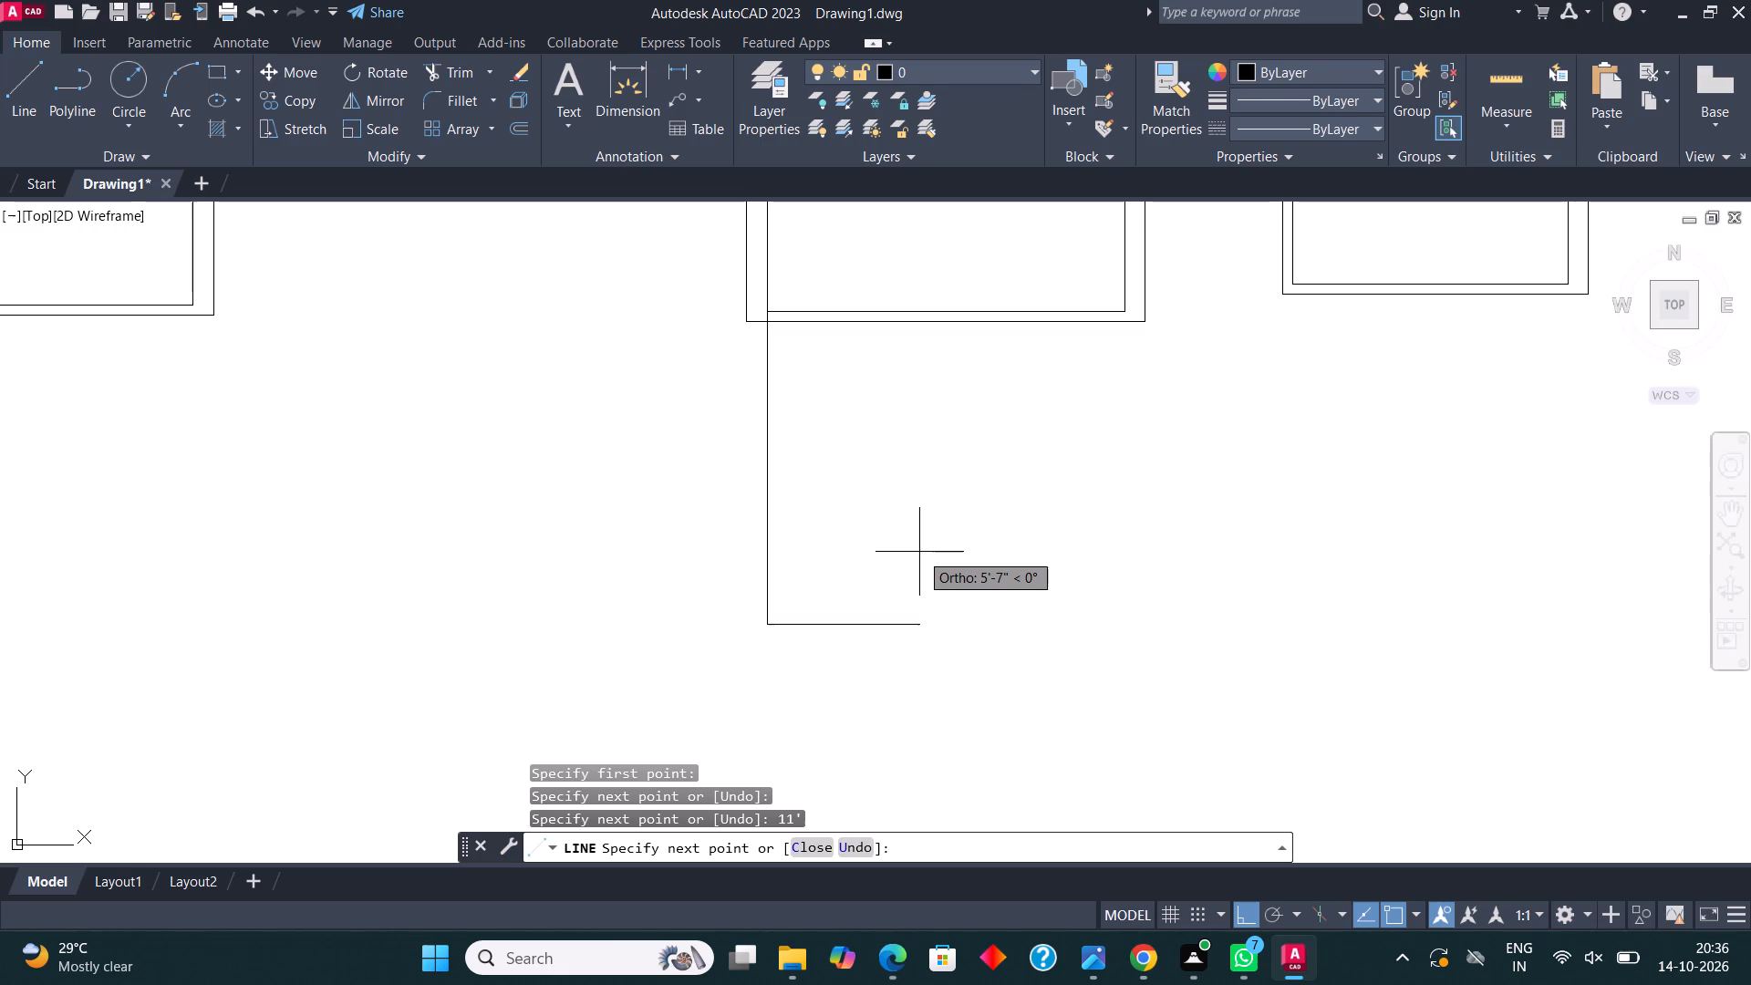
type("12'")
key("Return")
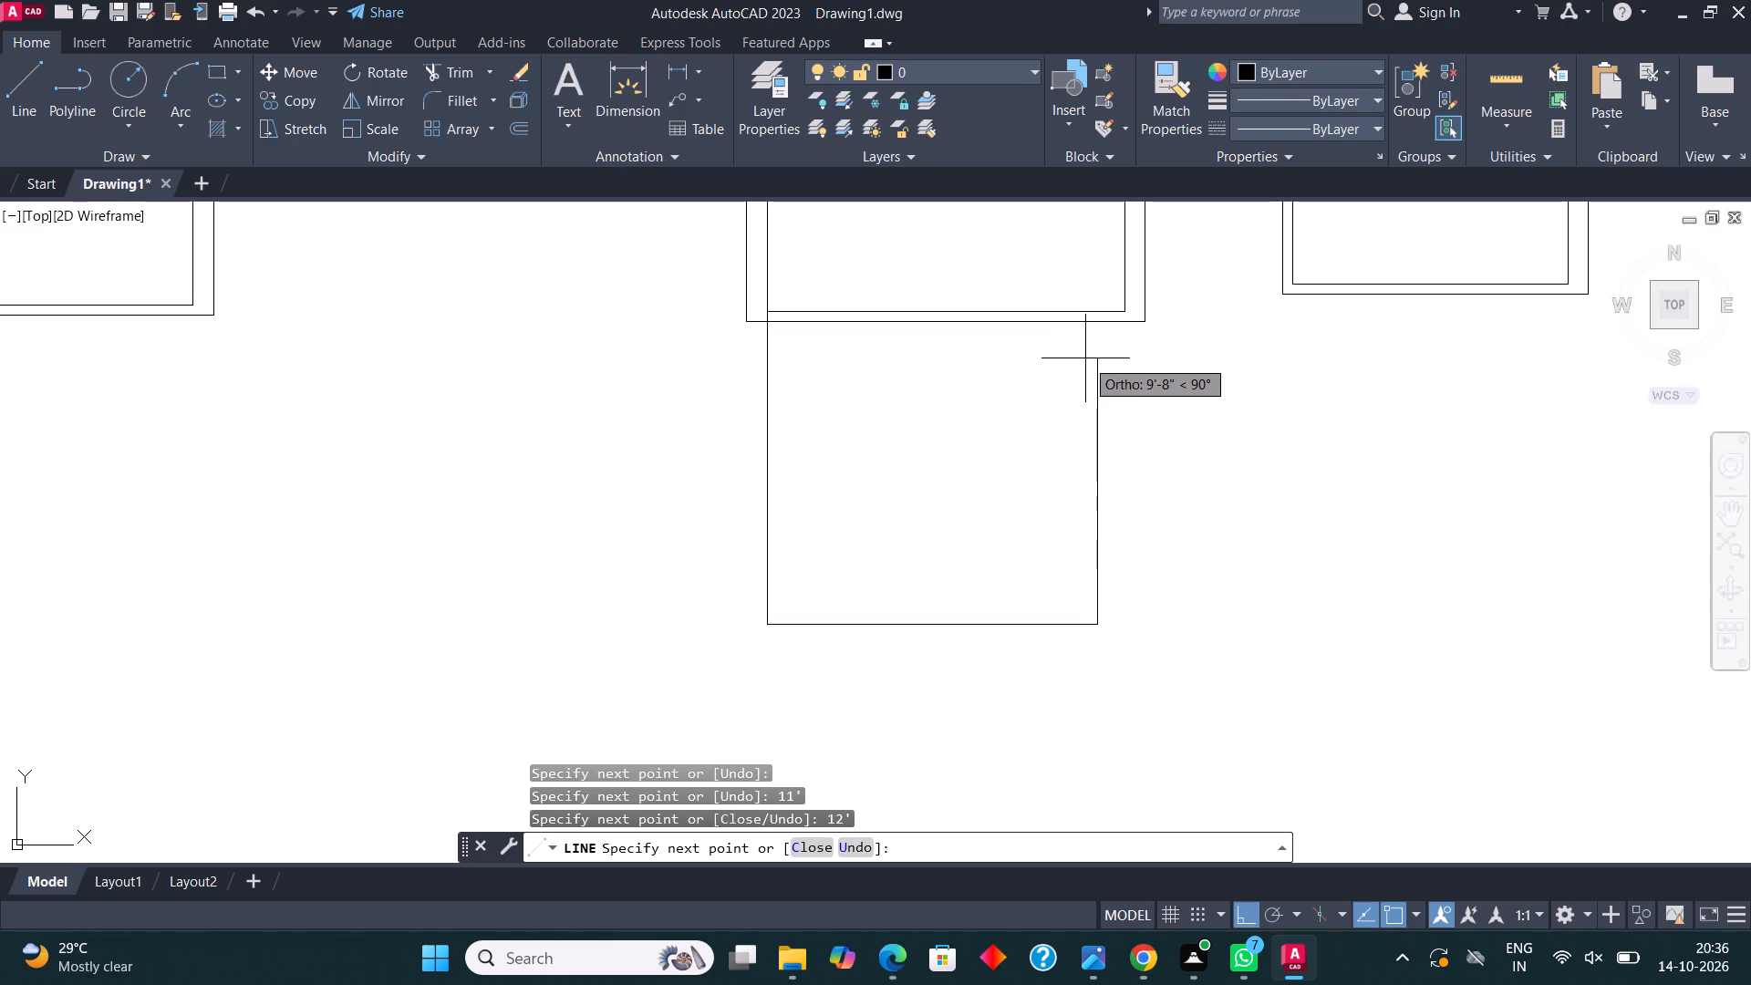
key("Escape")
Draw the lower room's outline from the large room's outer bottom line: 11' down, 12' right, and back up to that line.
left_click(10, 93)
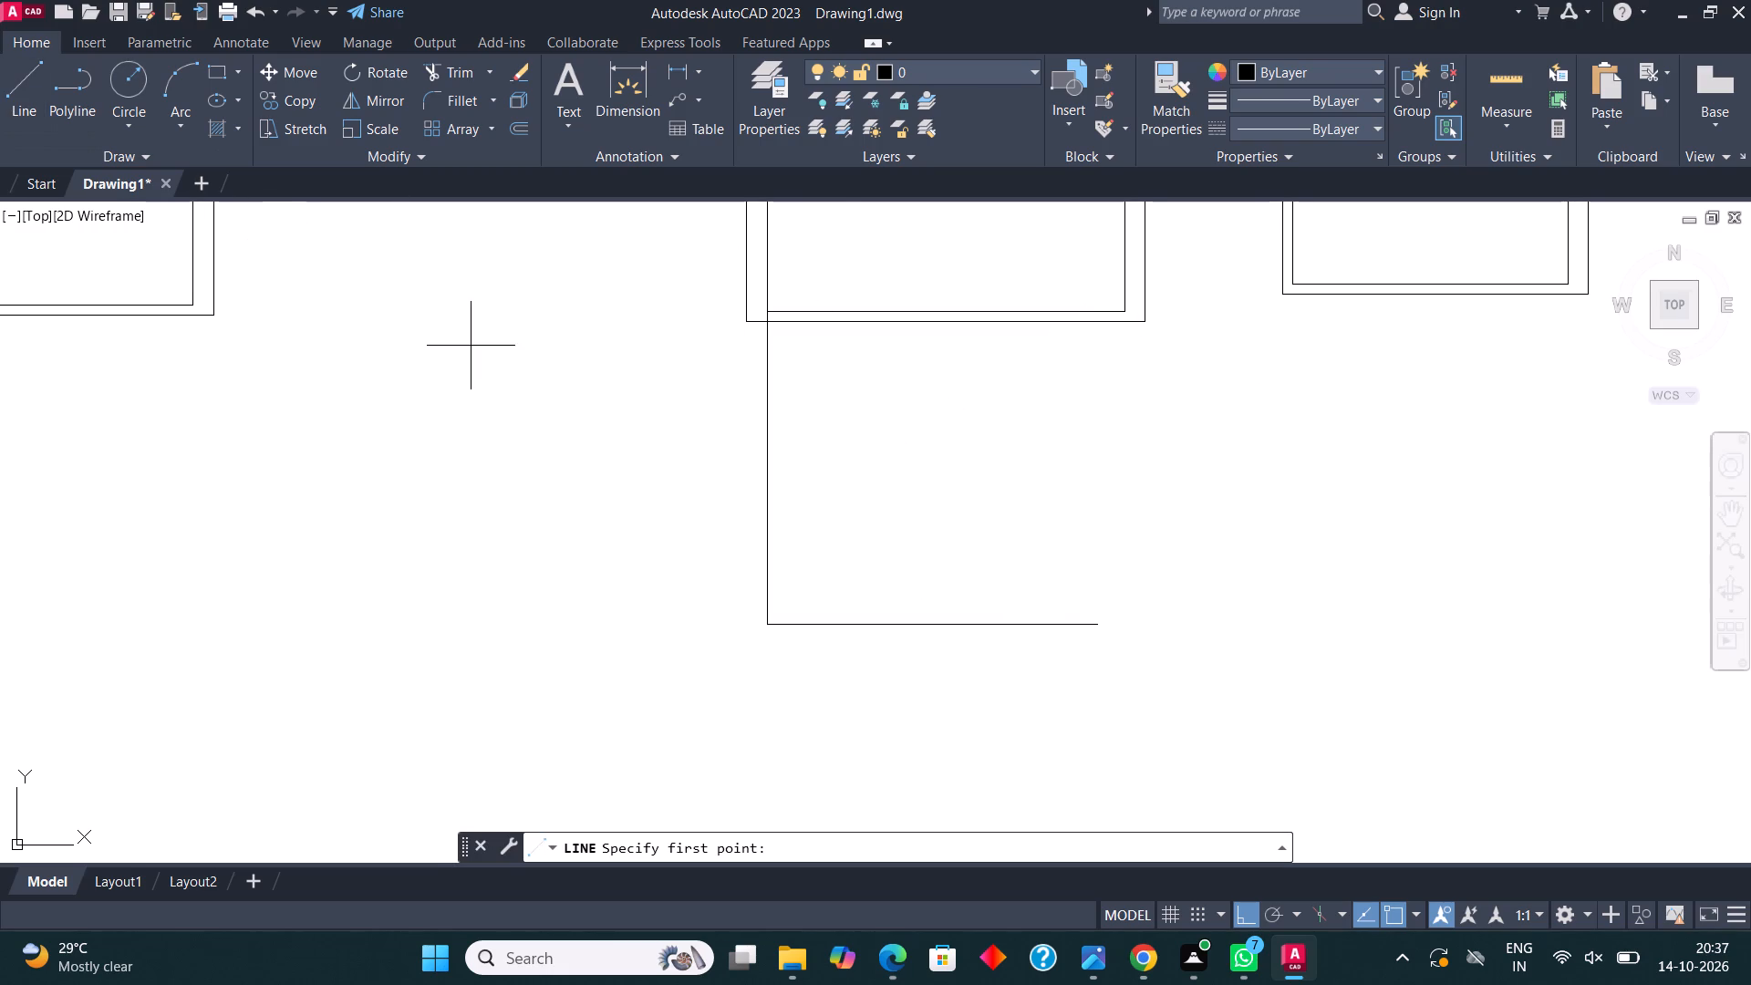
left_click(765, 324)
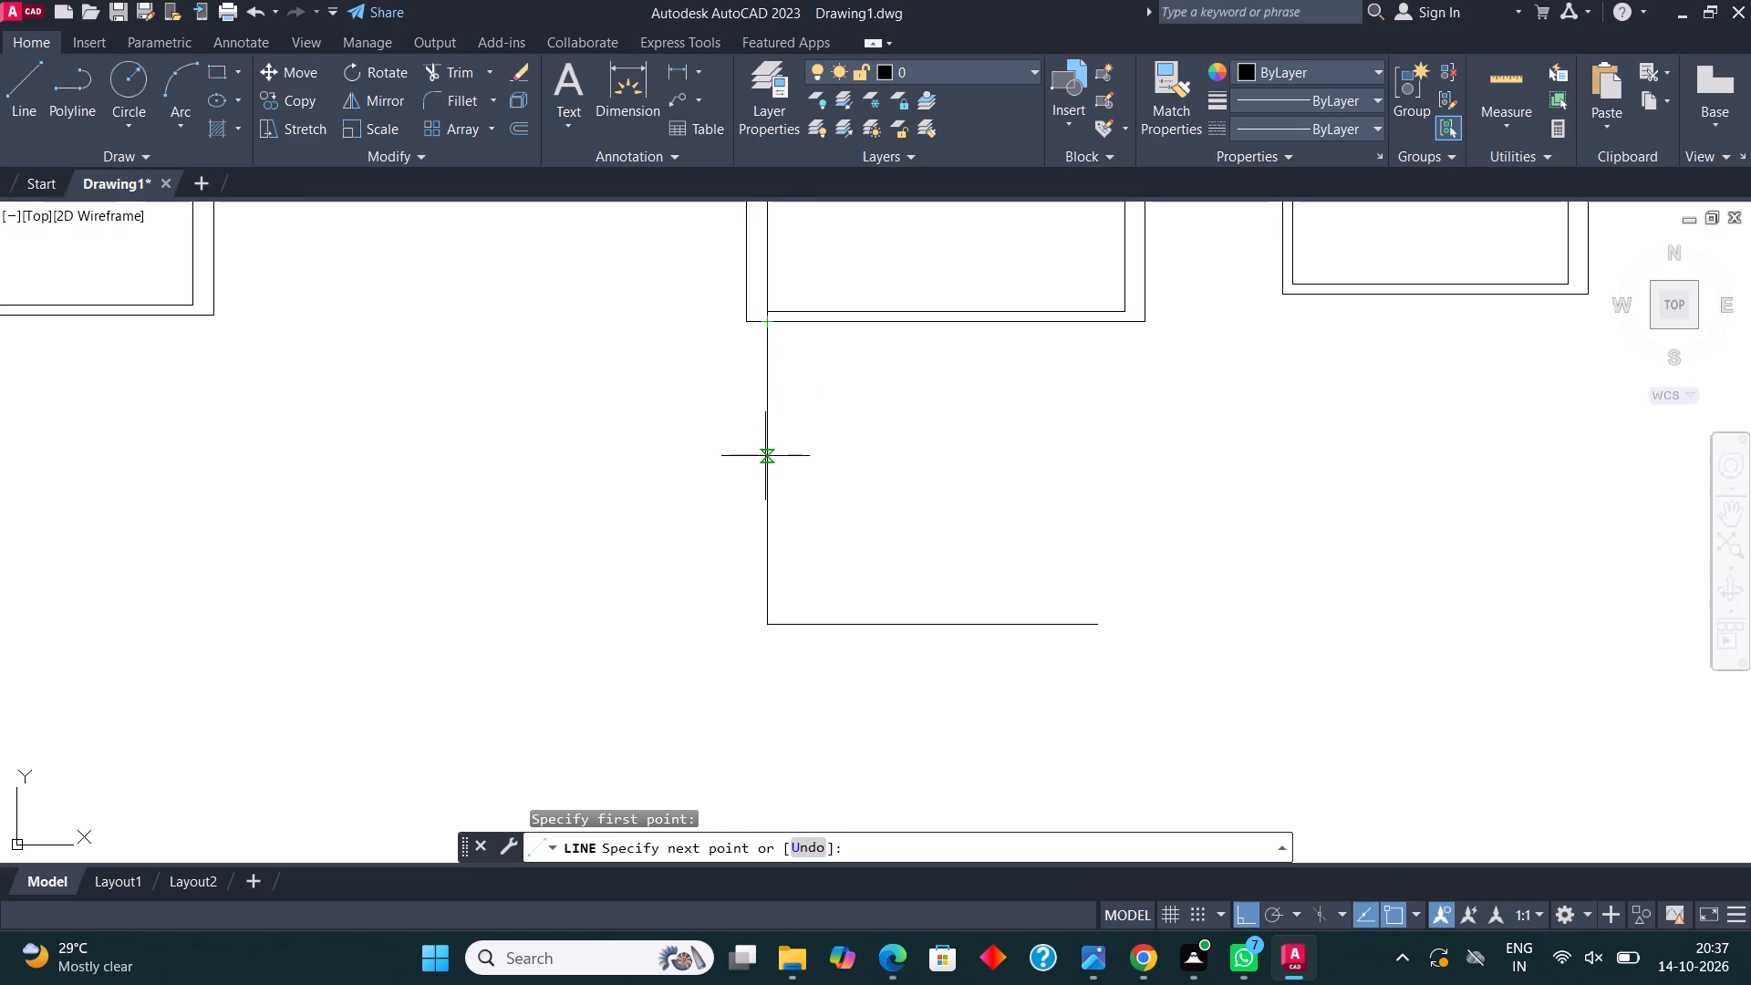
type("11'")
key("Return")
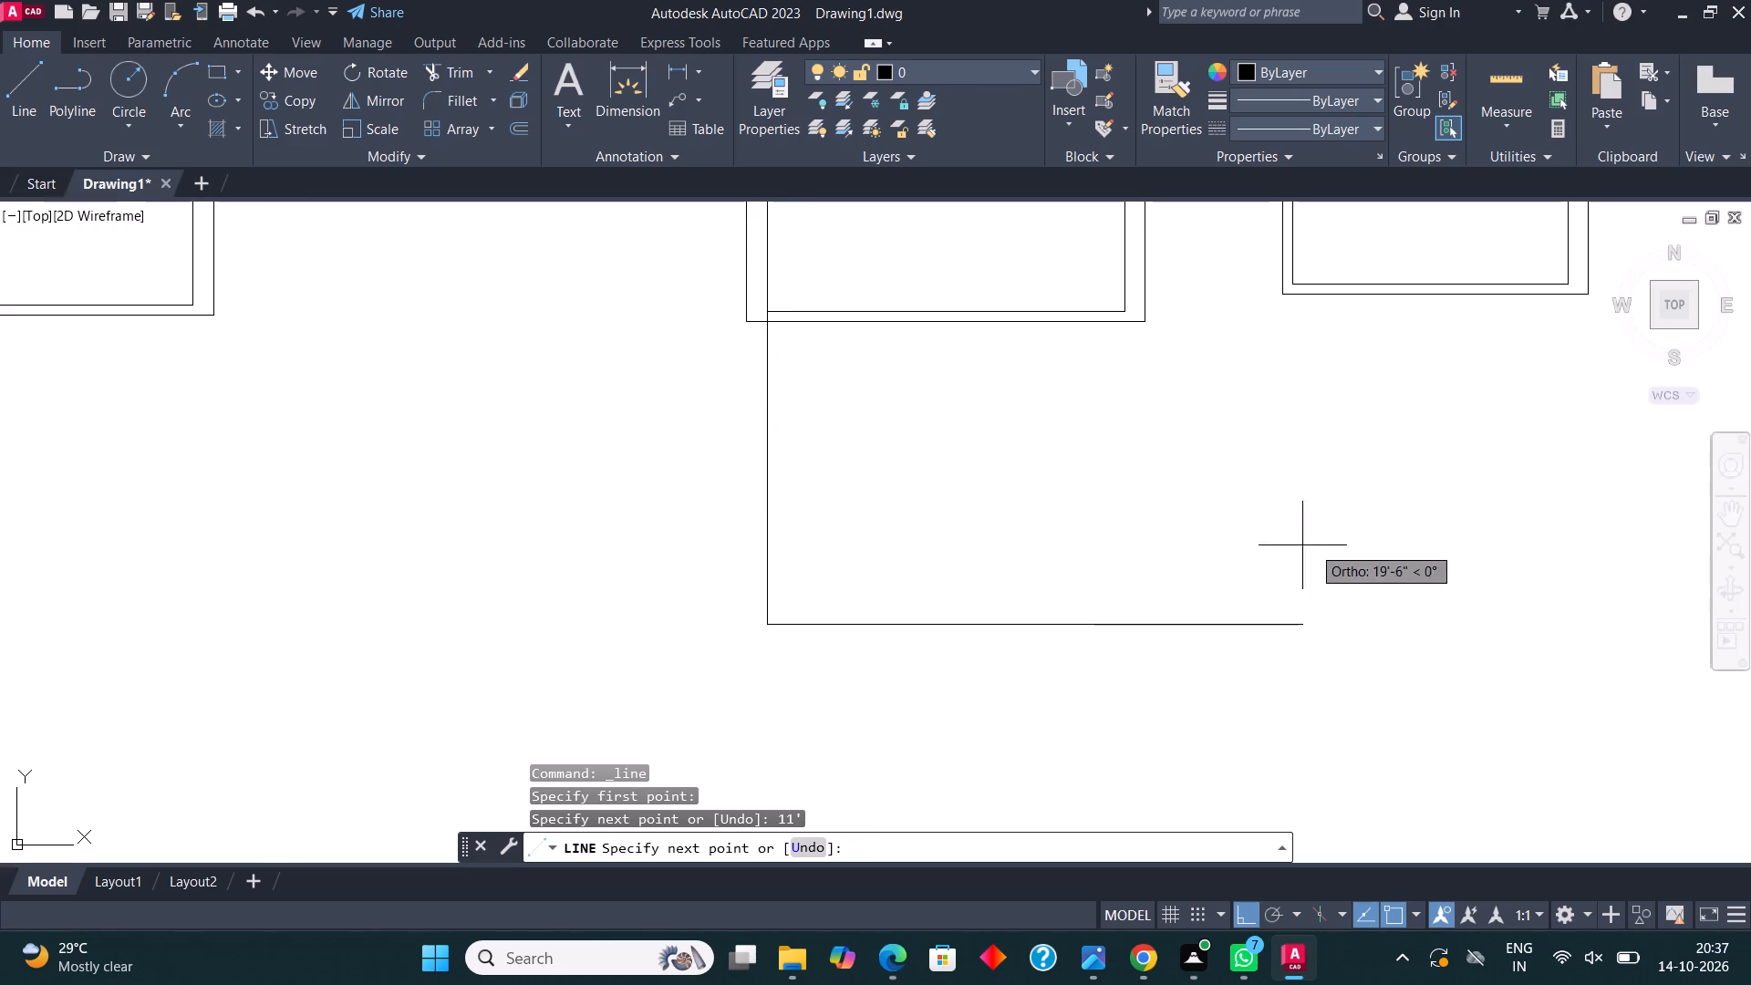
type("12'")
key("Return")
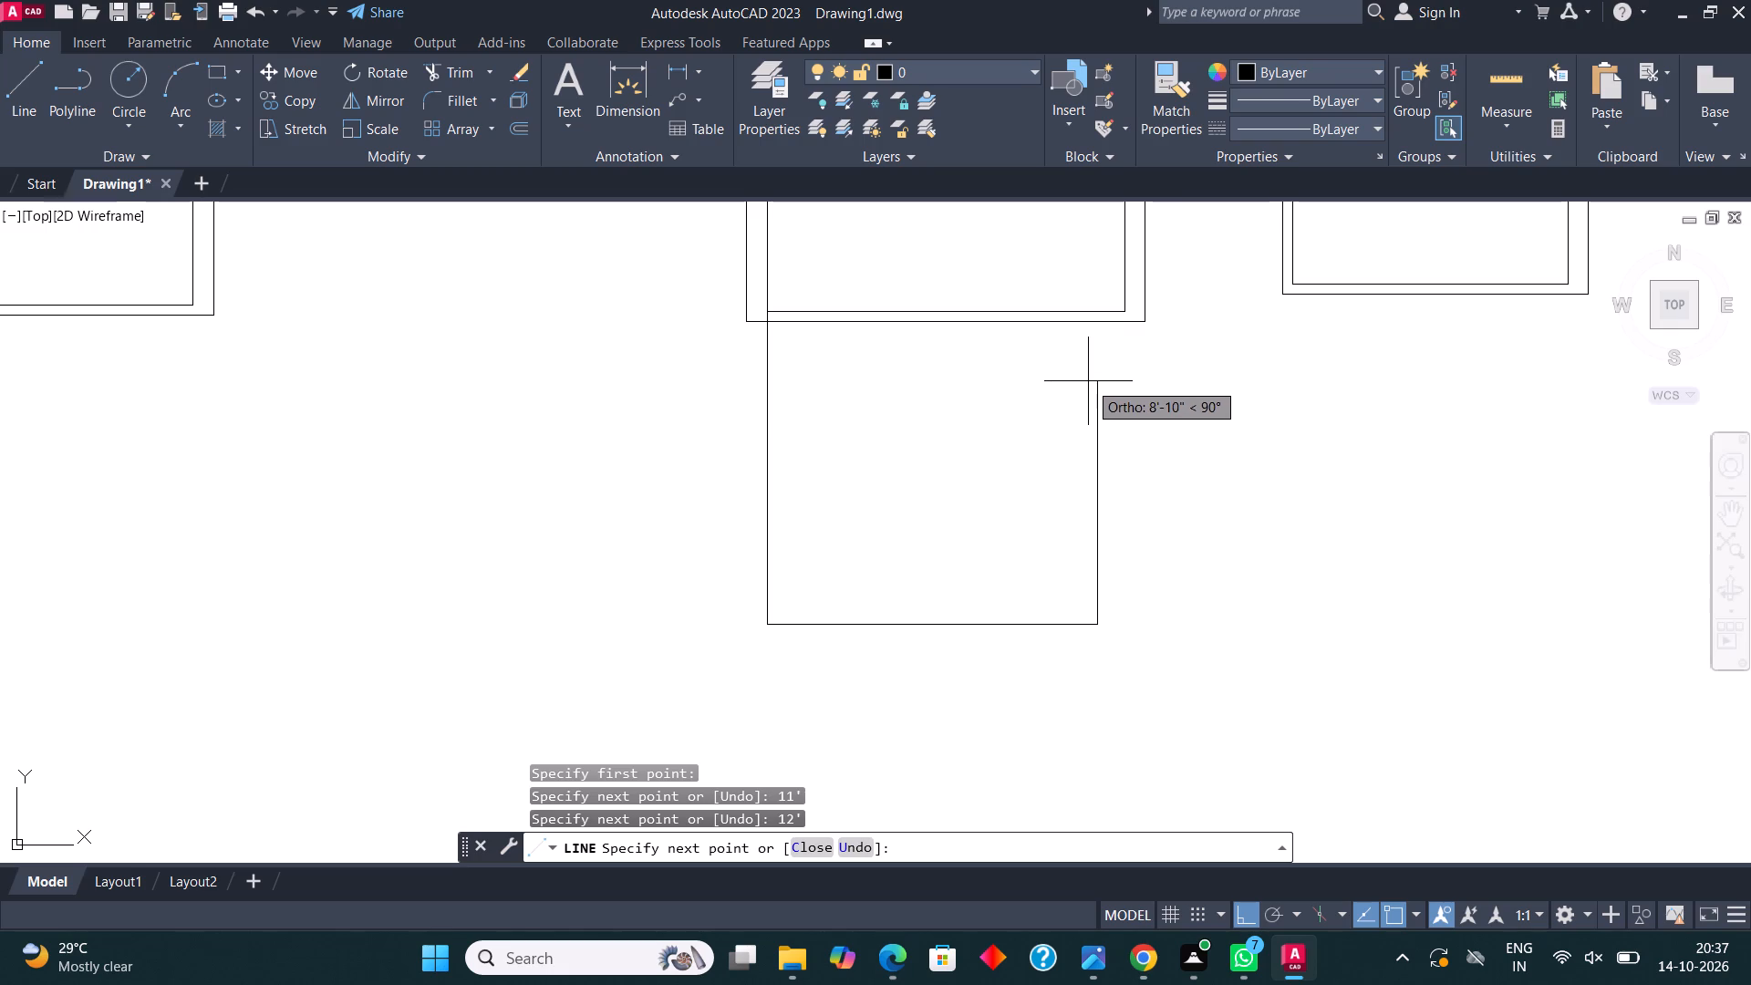
left_click(1094, 321)
key("Escape")
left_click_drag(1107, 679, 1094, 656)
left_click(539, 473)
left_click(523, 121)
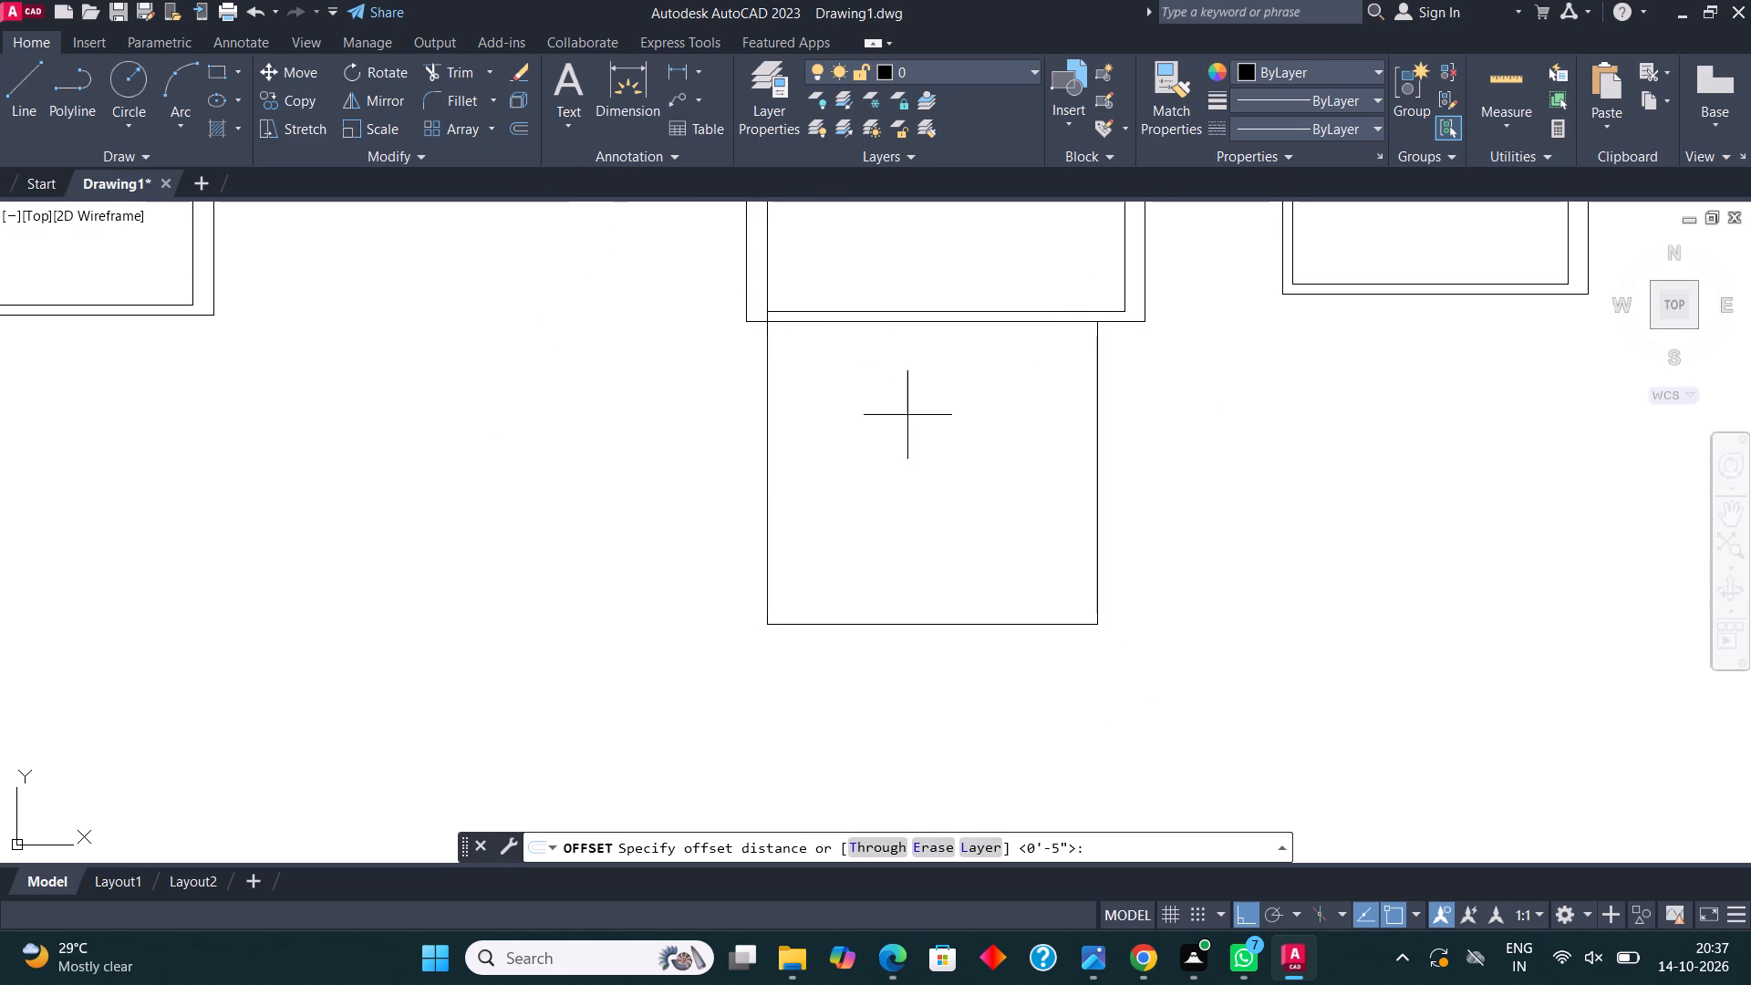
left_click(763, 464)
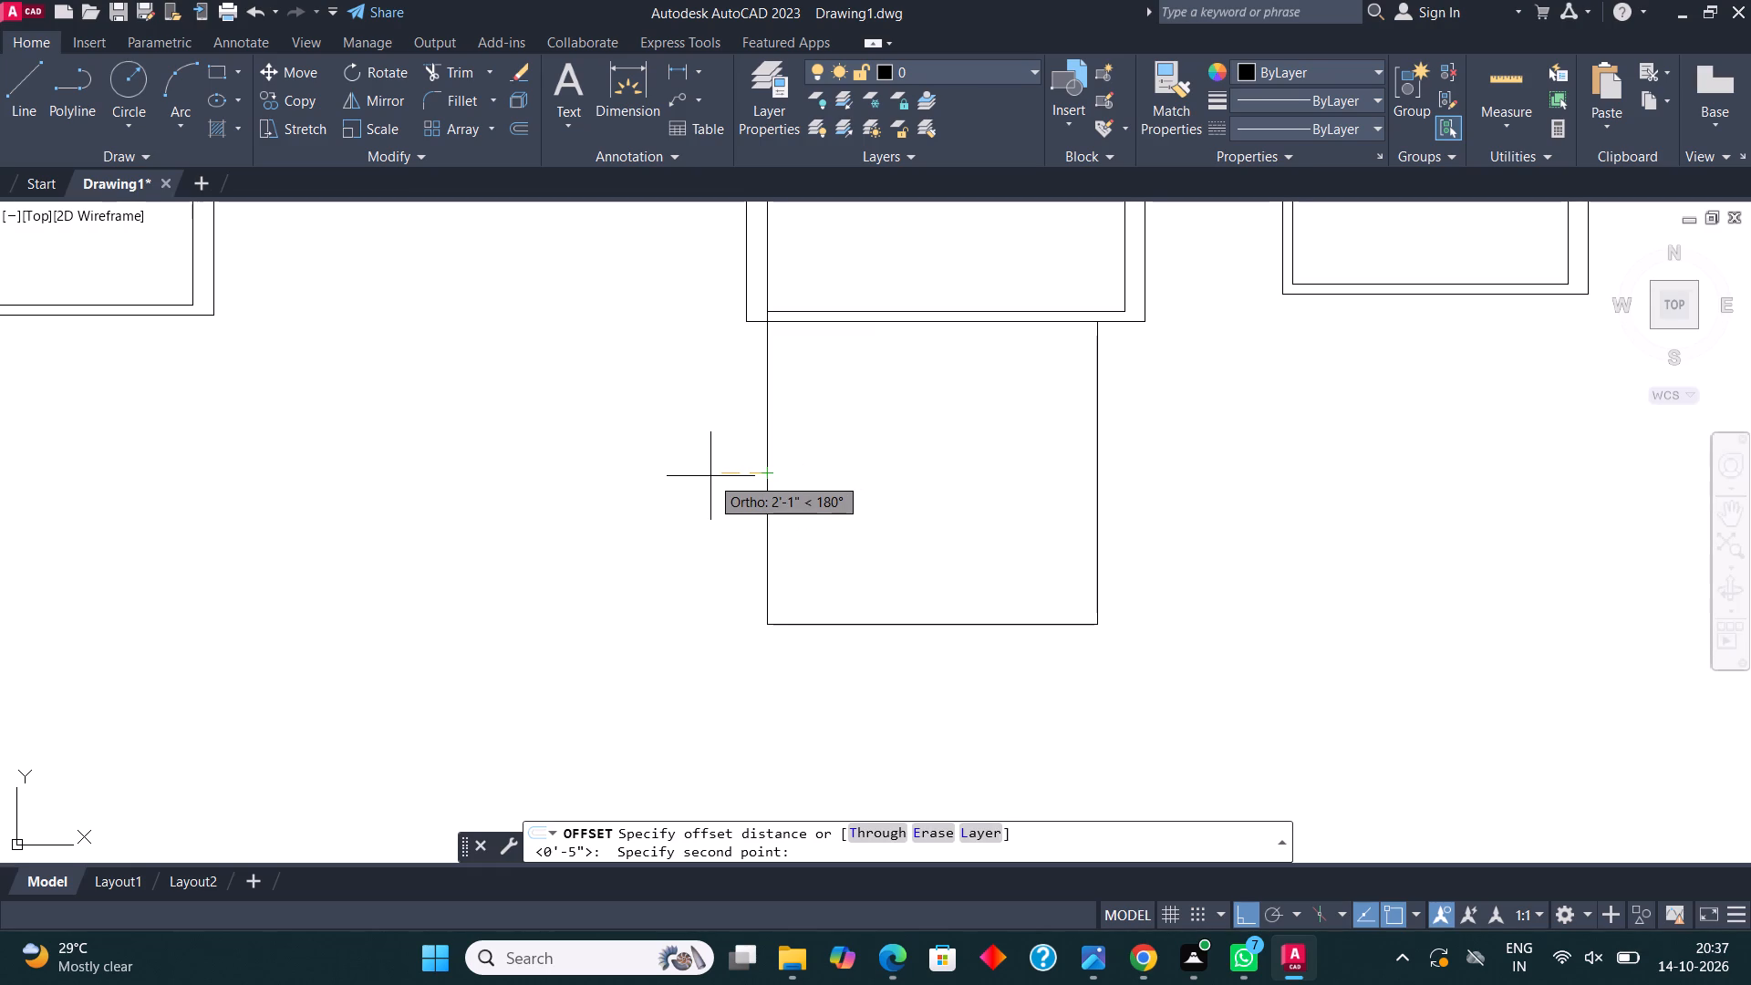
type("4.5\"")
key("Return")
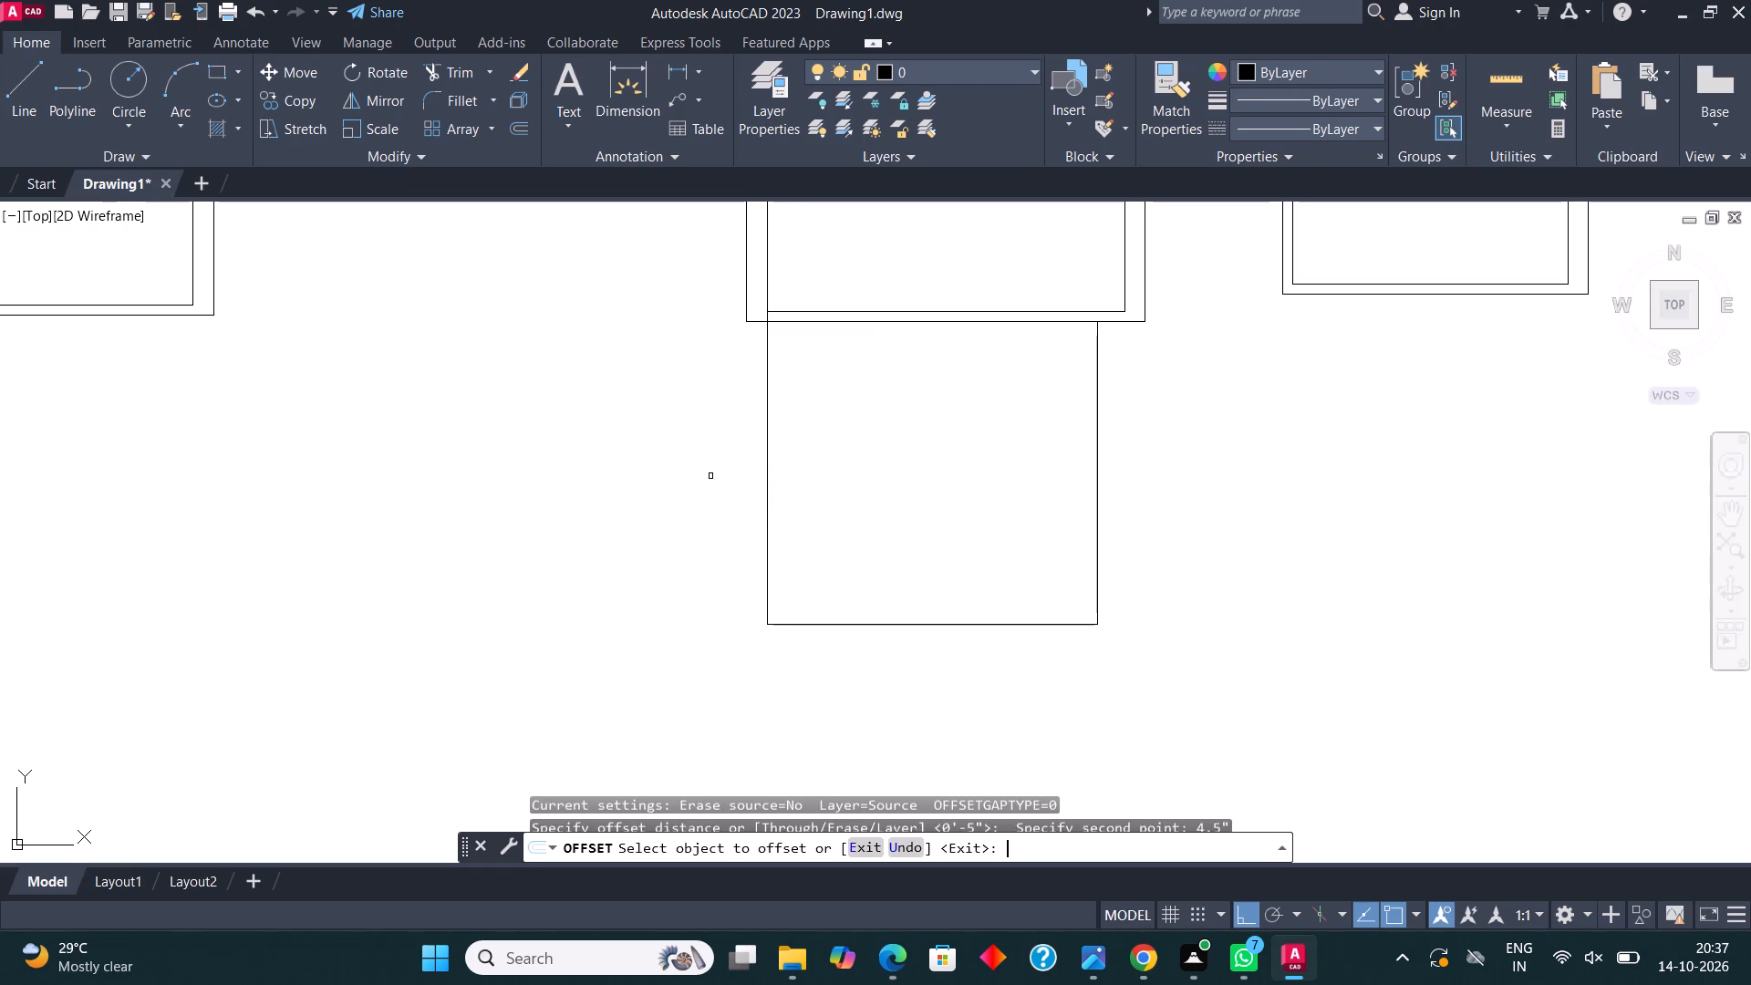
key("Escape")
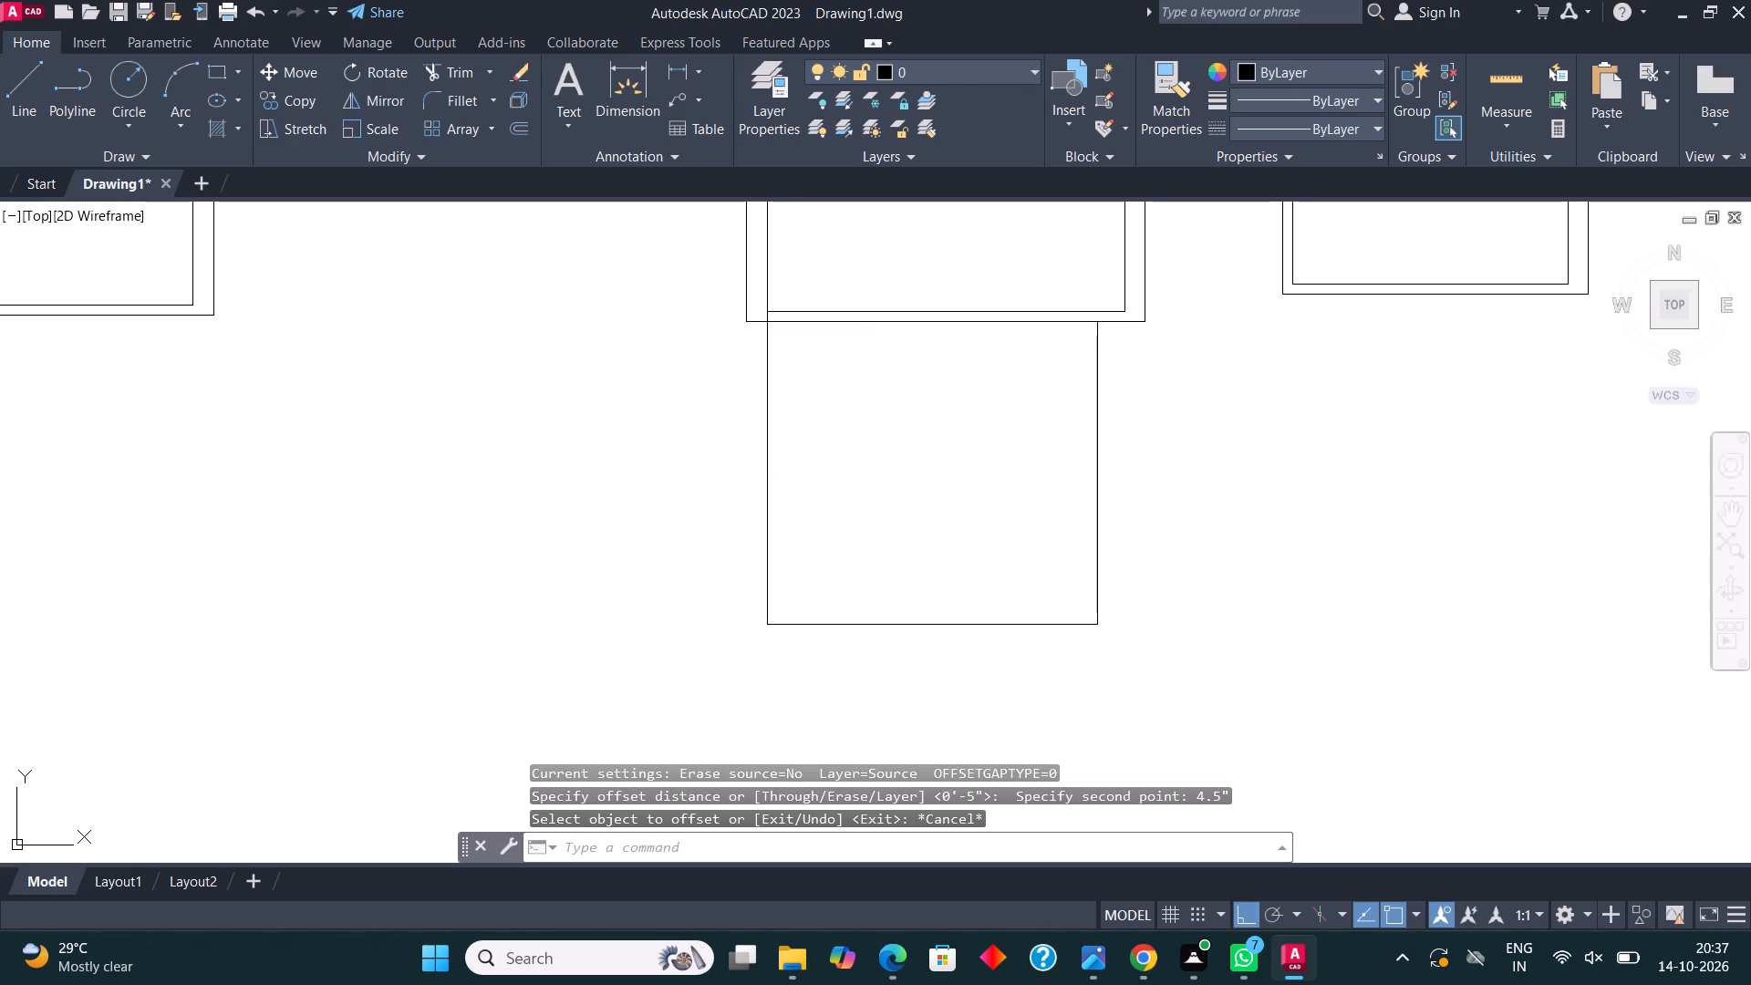
Offset the lower room's left wall line 9" outward.
left_click(1137, 659)
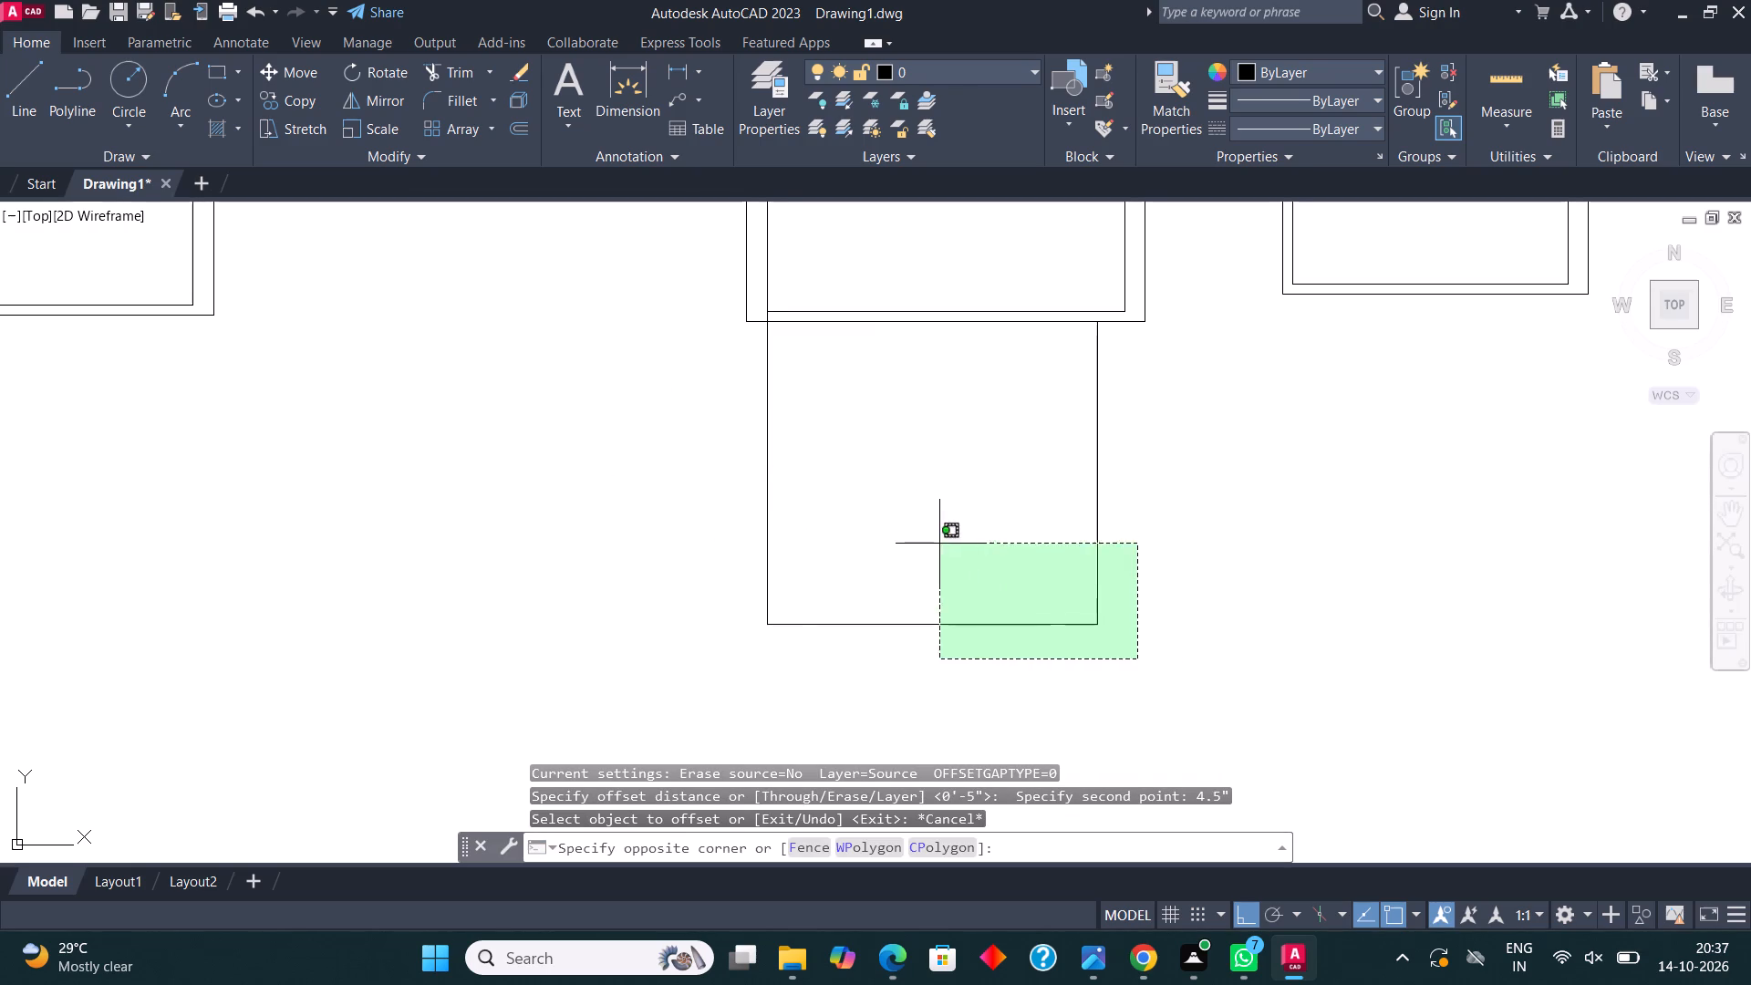
left_click(722, 482)
left_click(520, 116)
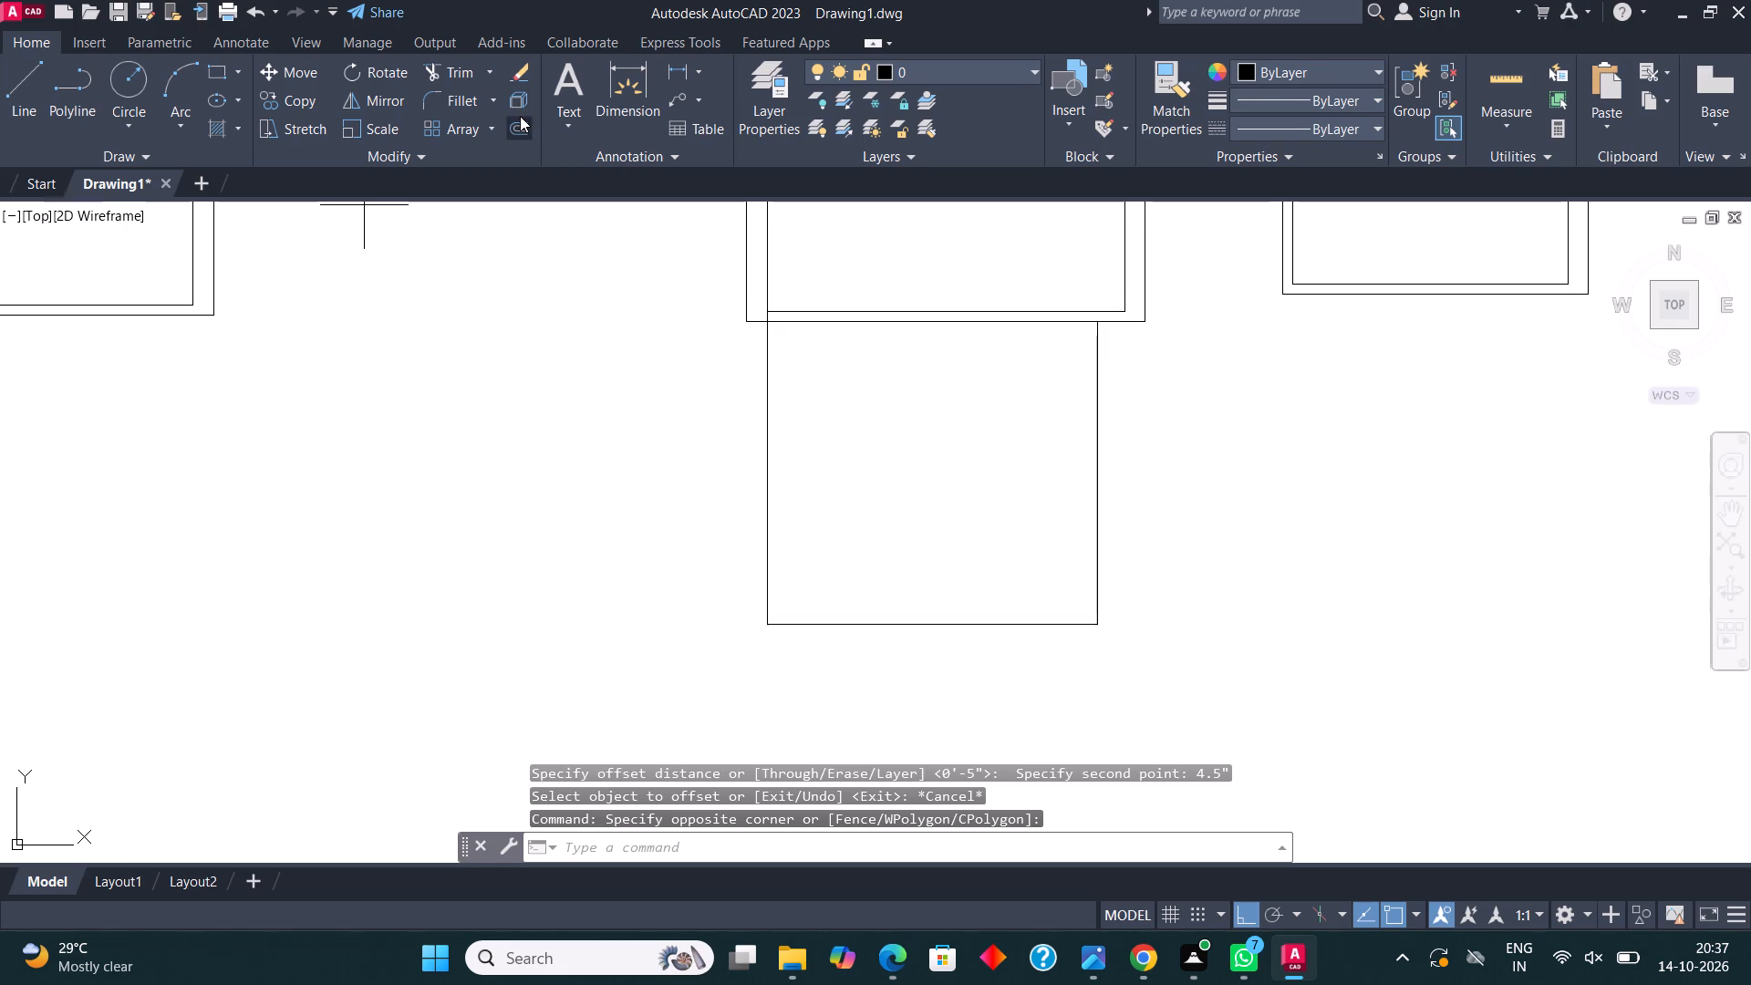
left_click(759, 453)
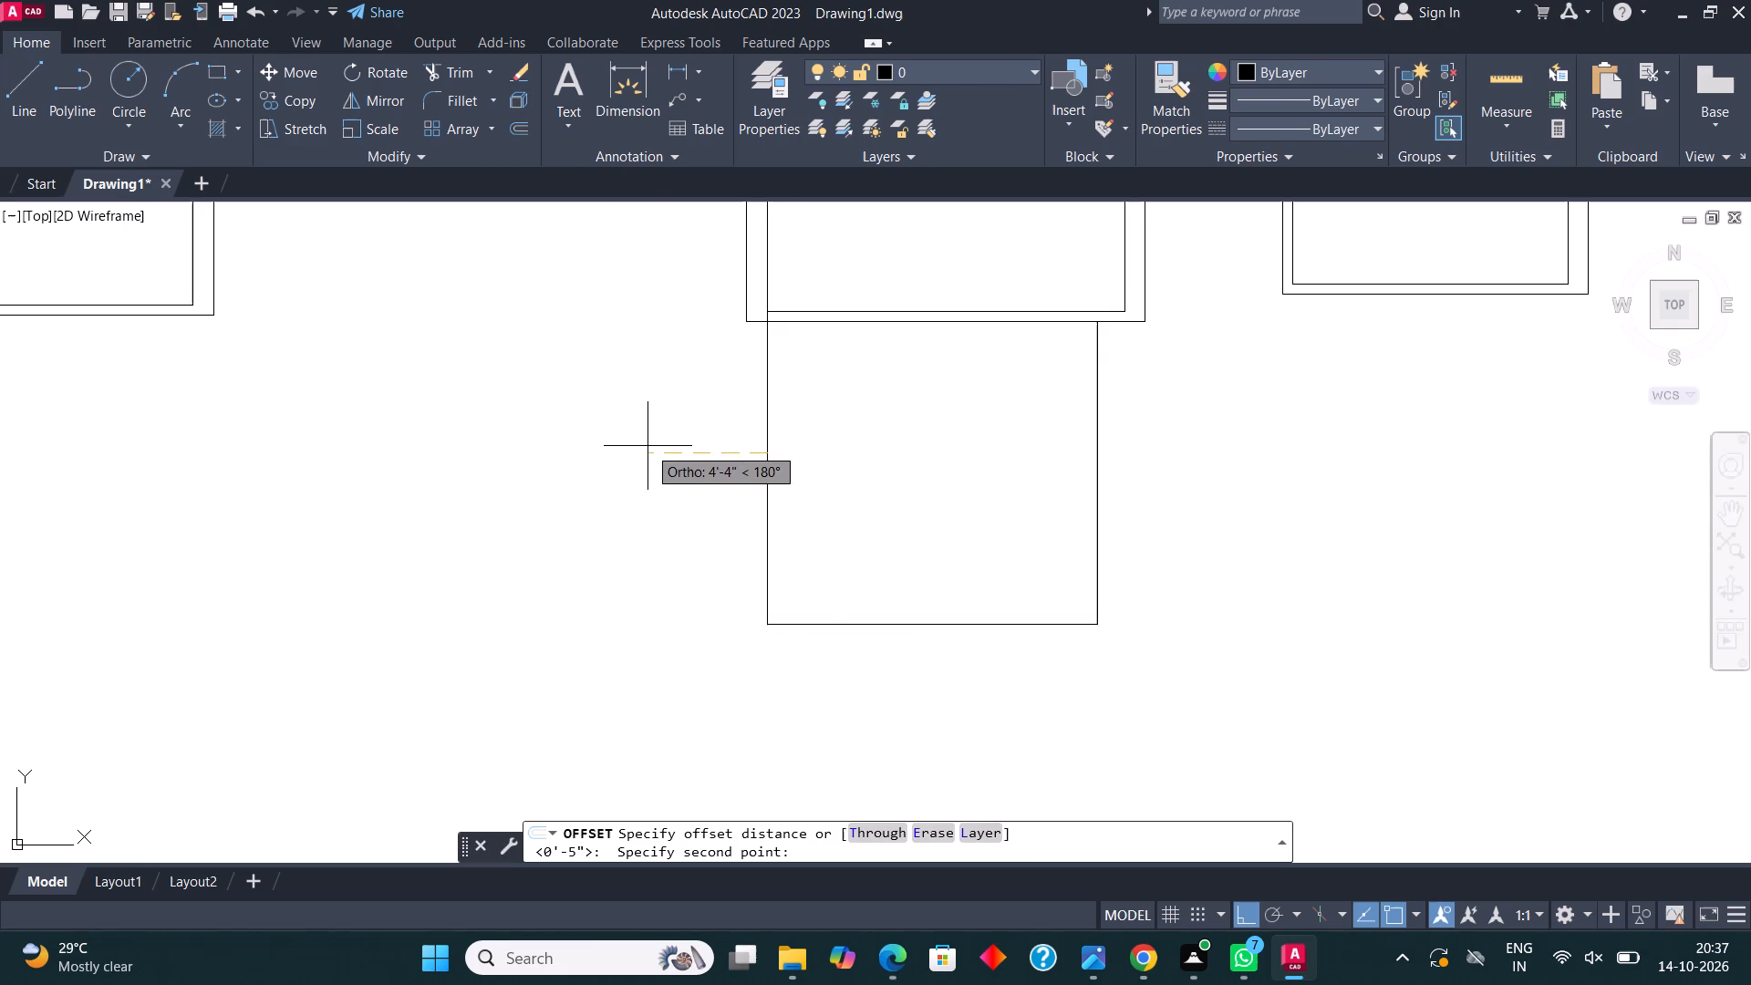
type("9\"")
key("Return")
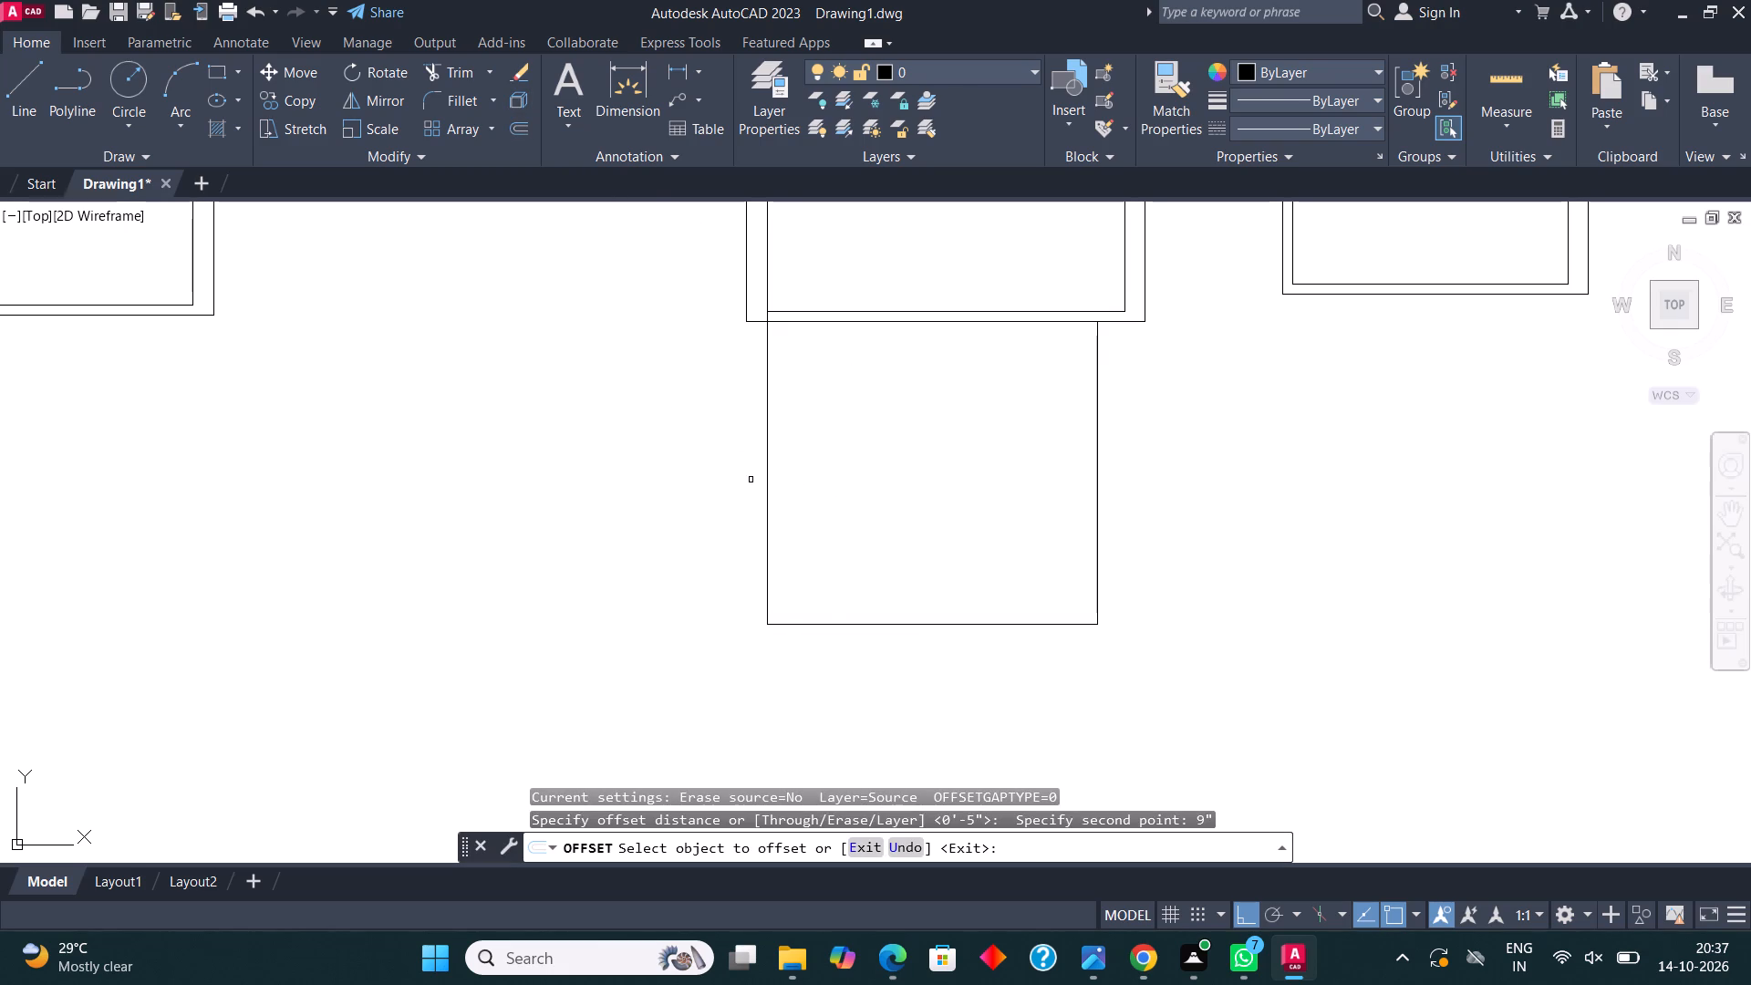
left_click(767, 493)
left_click(646, 464)
key("Escape")
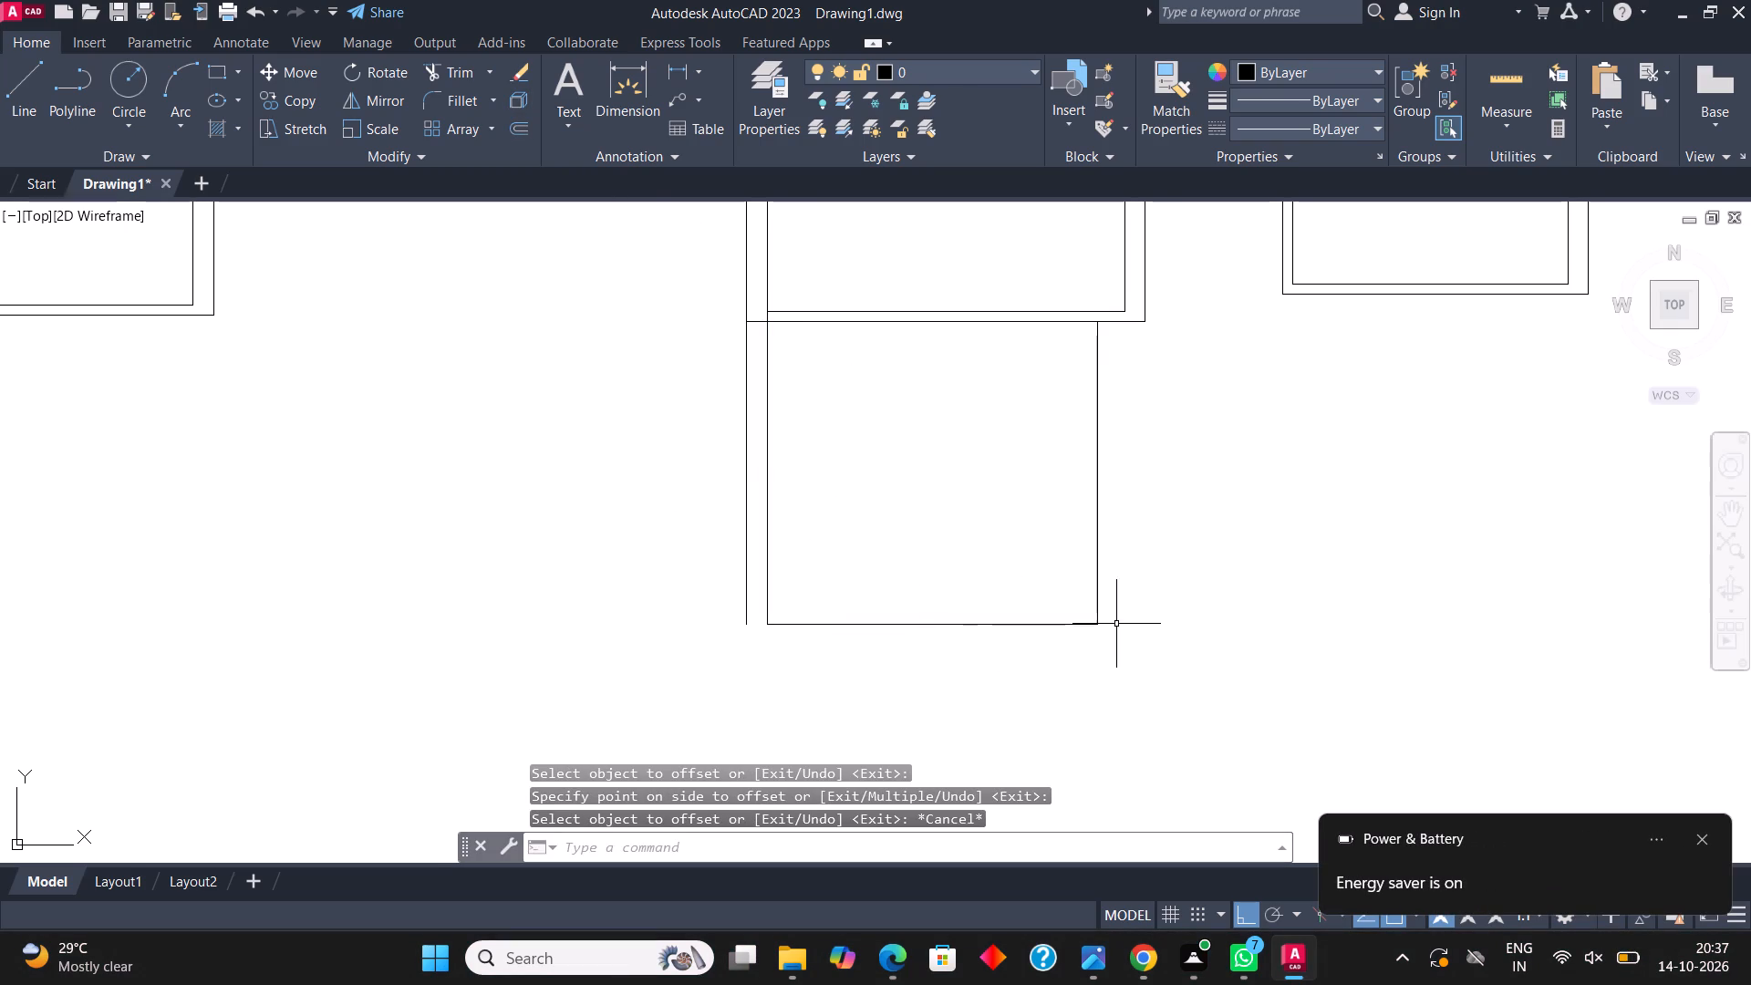
Offset the lower room's right and bottom wall lines 4.5" outward.
left_click(1138, 656)
left_click(1062, 575)
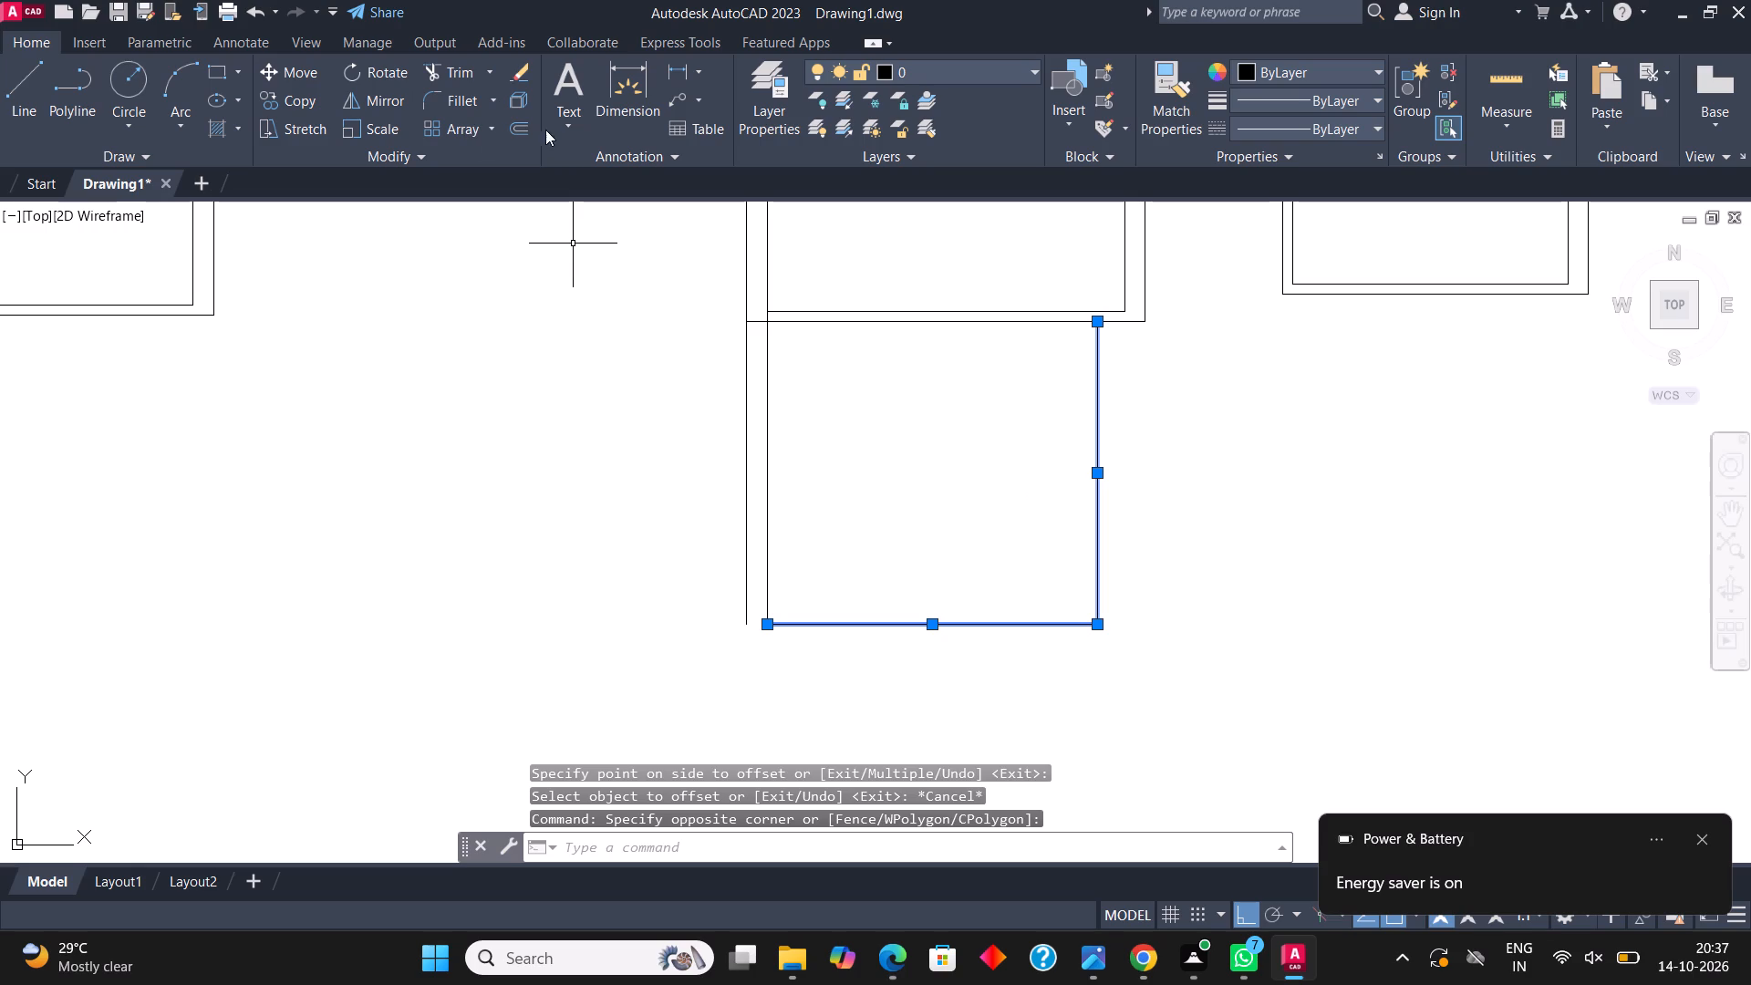
left_click(518, 122)
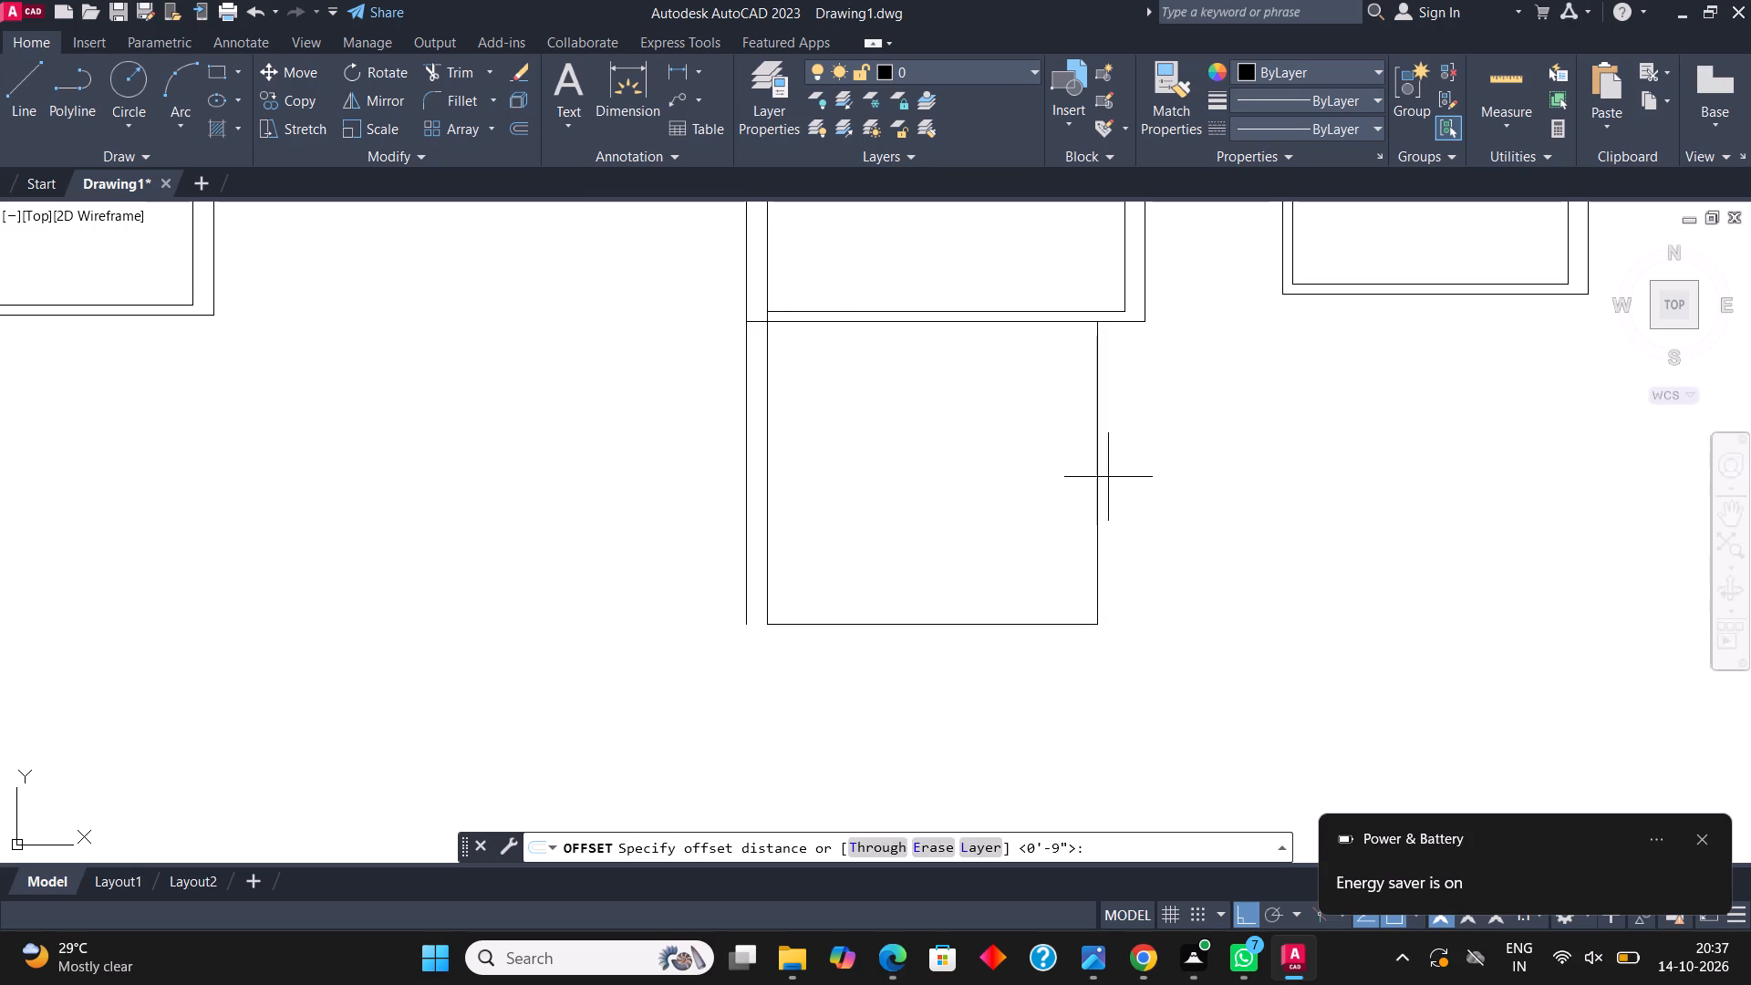
left_click(1099, 472)
type("4.5\"")
key("Return")
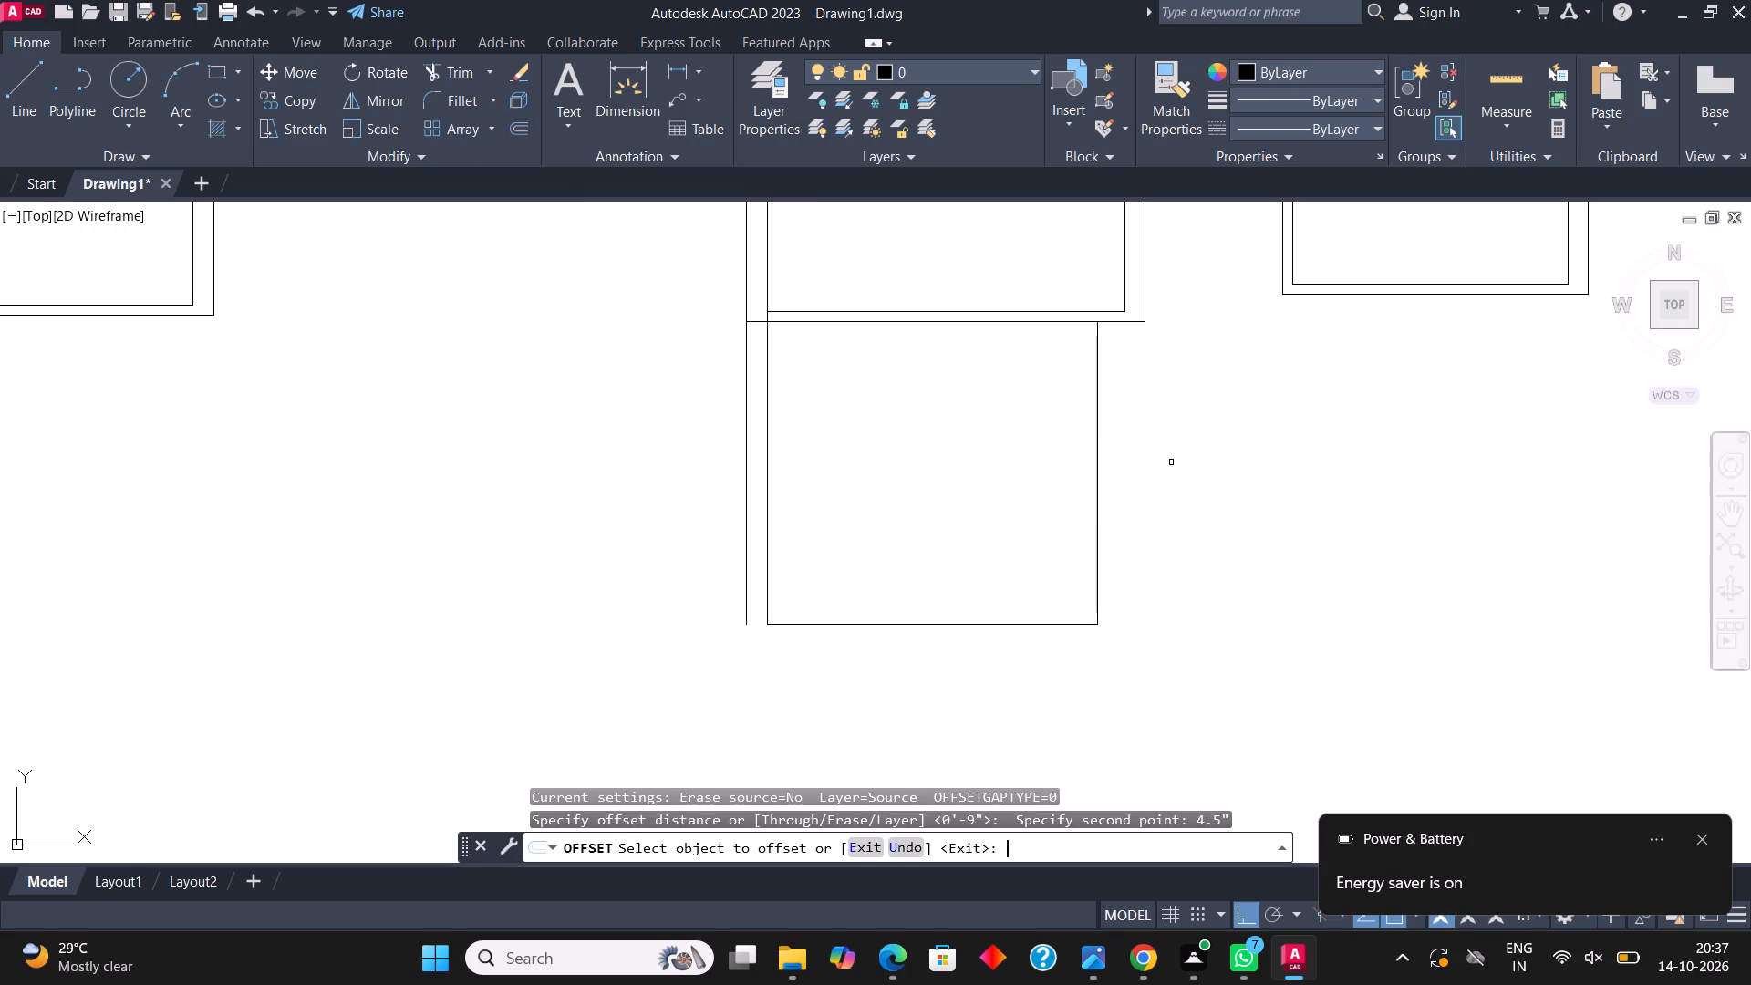
left_click(1096, 476)
left_click(1122, 479)
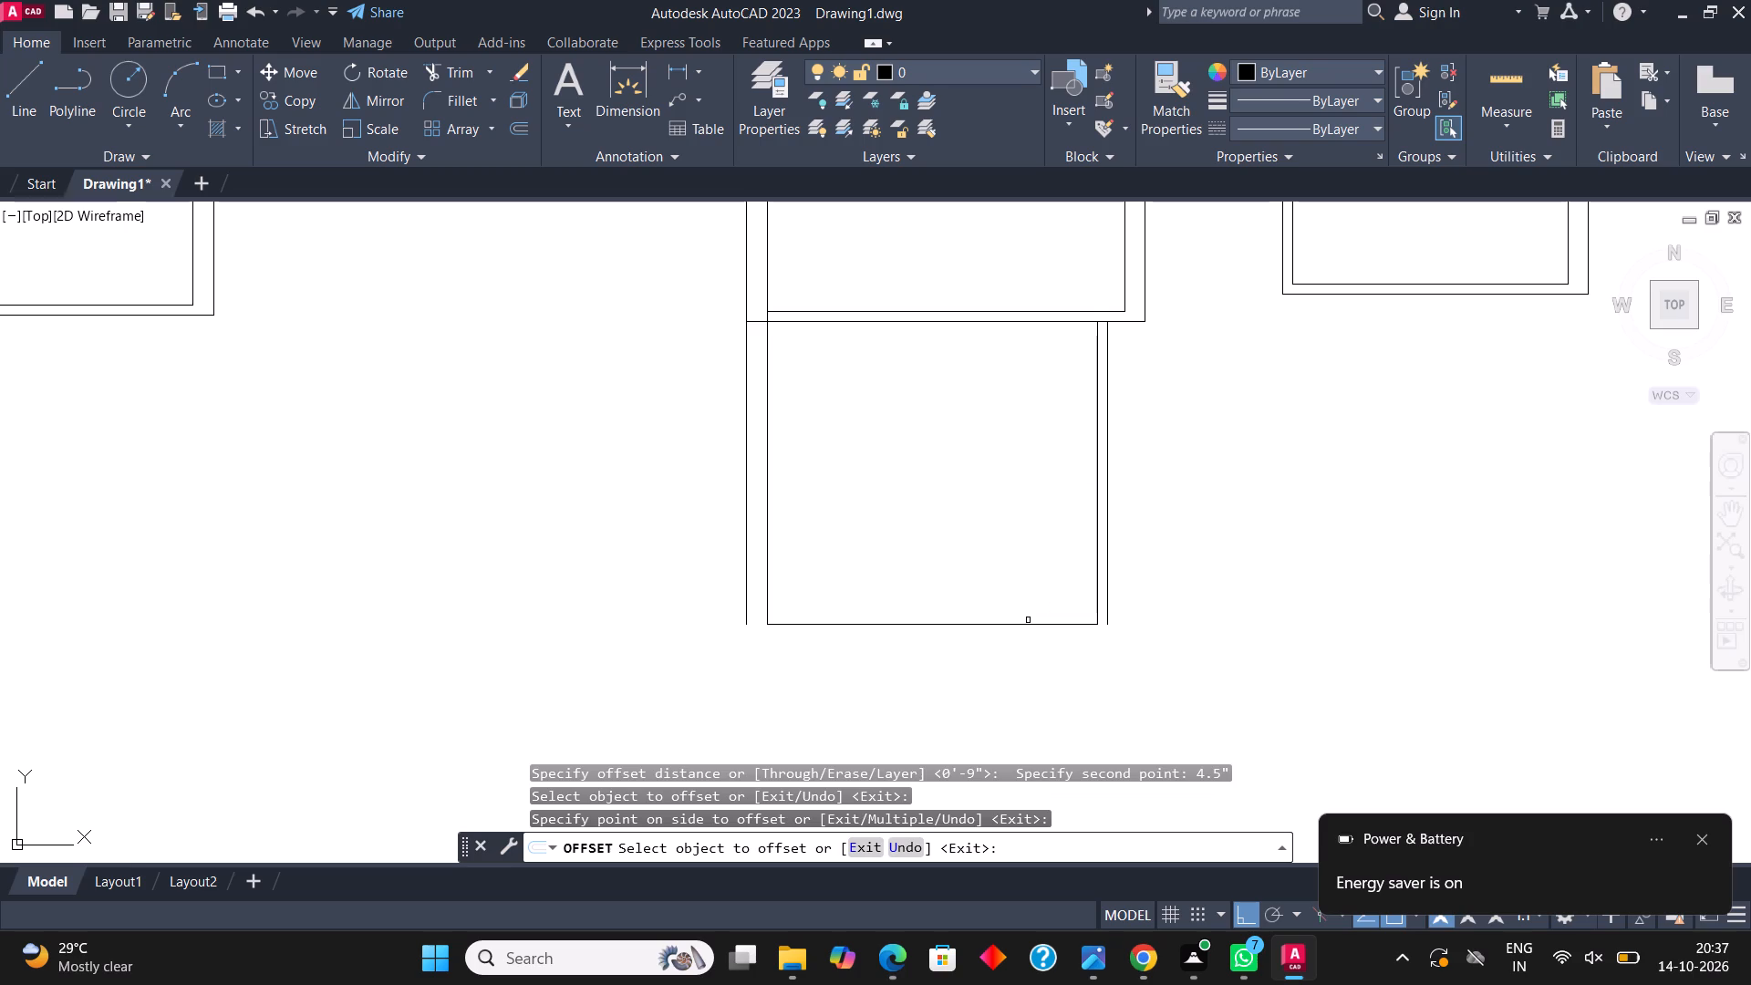
left_click(995, 630)
left_click_drag(989, 625, 984, 660)
left_click(984, 660)
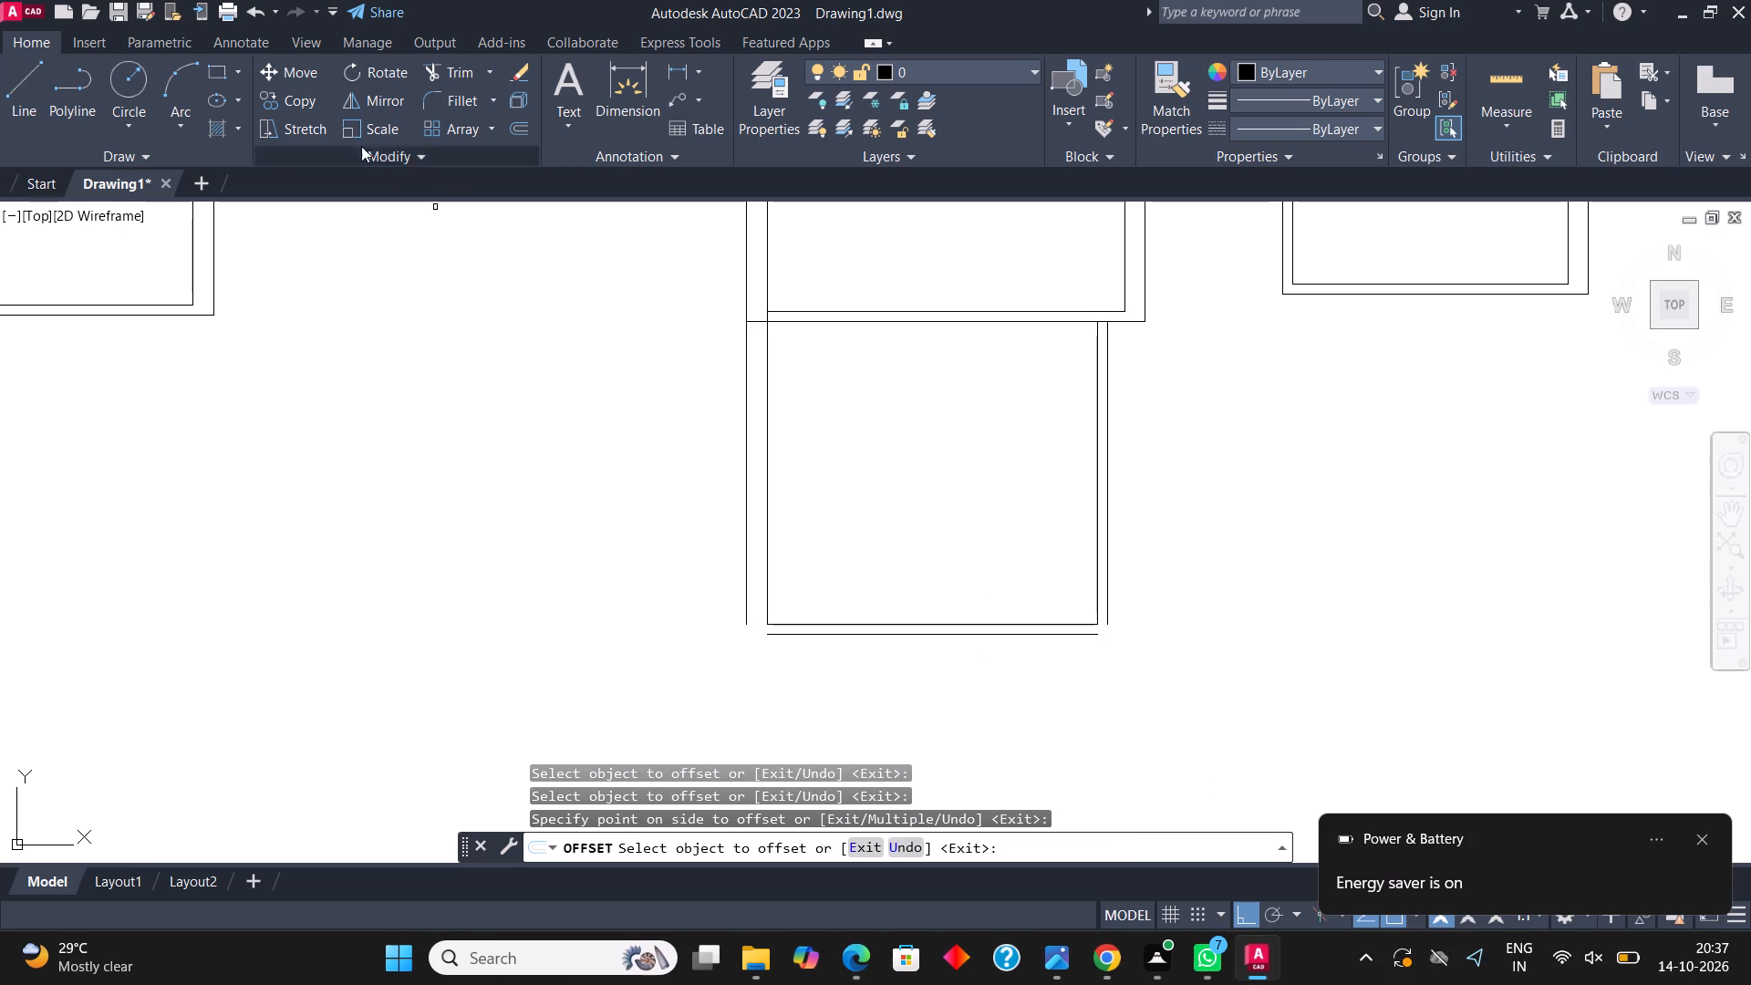
Fillet the lower room's outer wall lines together at the bottom-left and bottom-right corners.
left_click(461, 96)
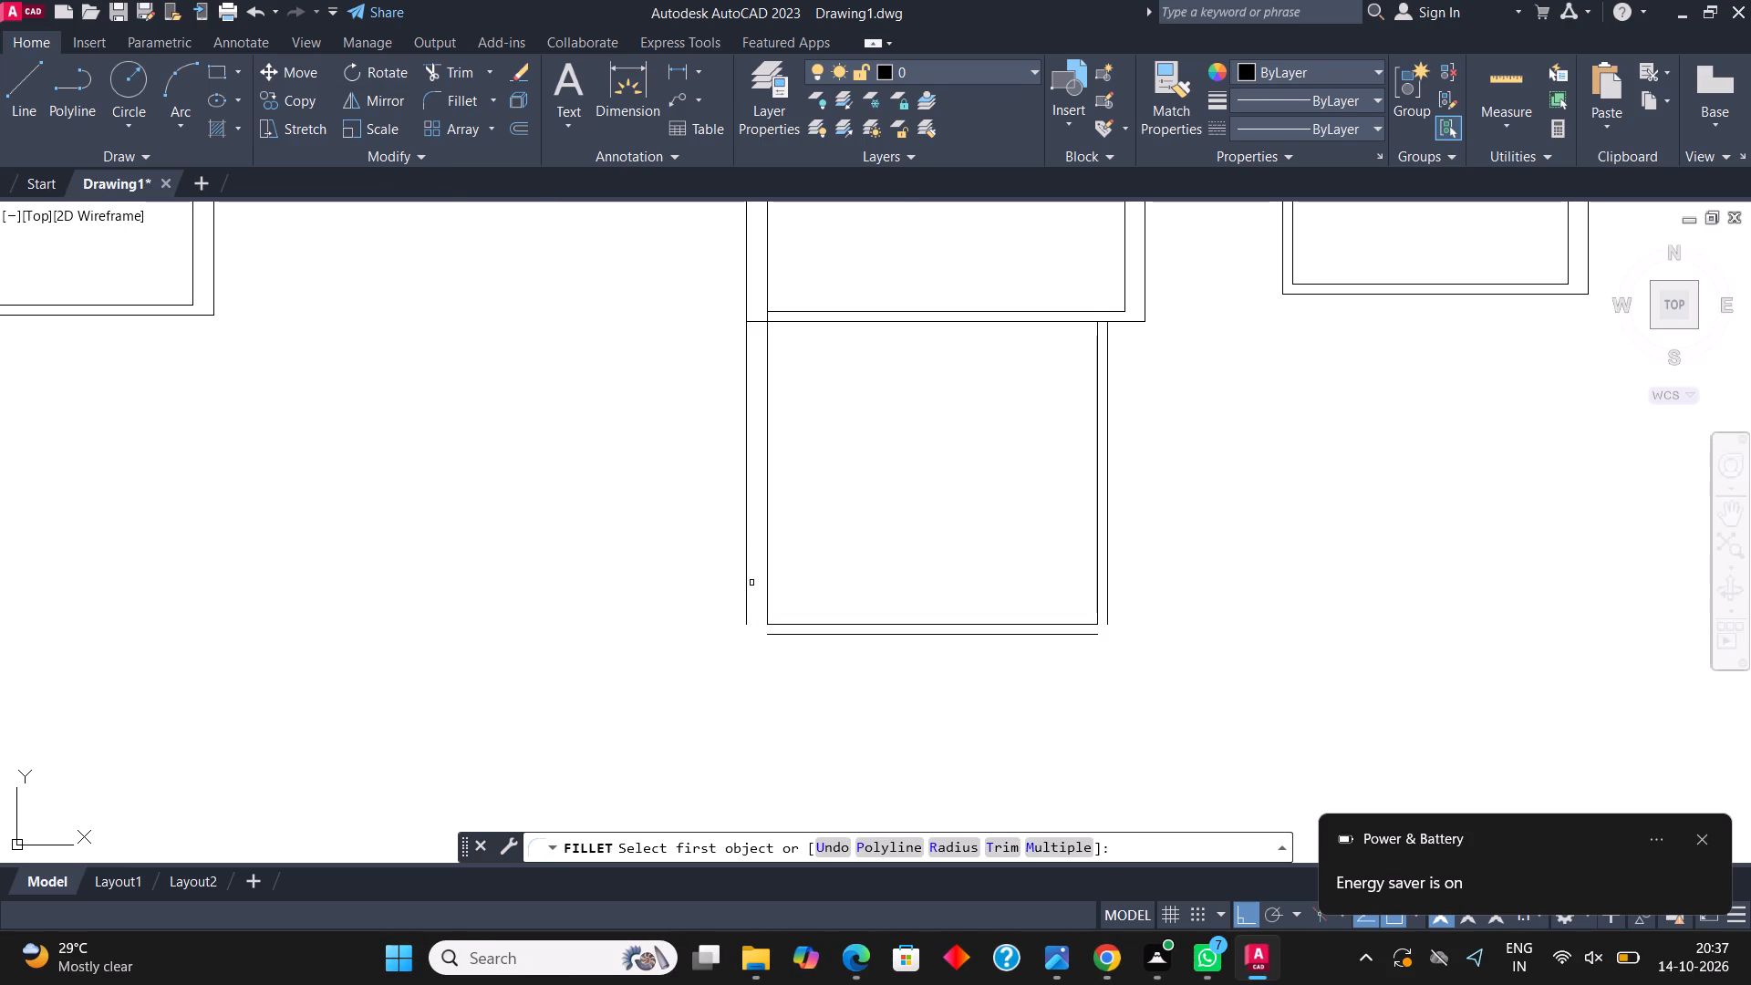
left_click(743, 579)
left_click(784, 637)
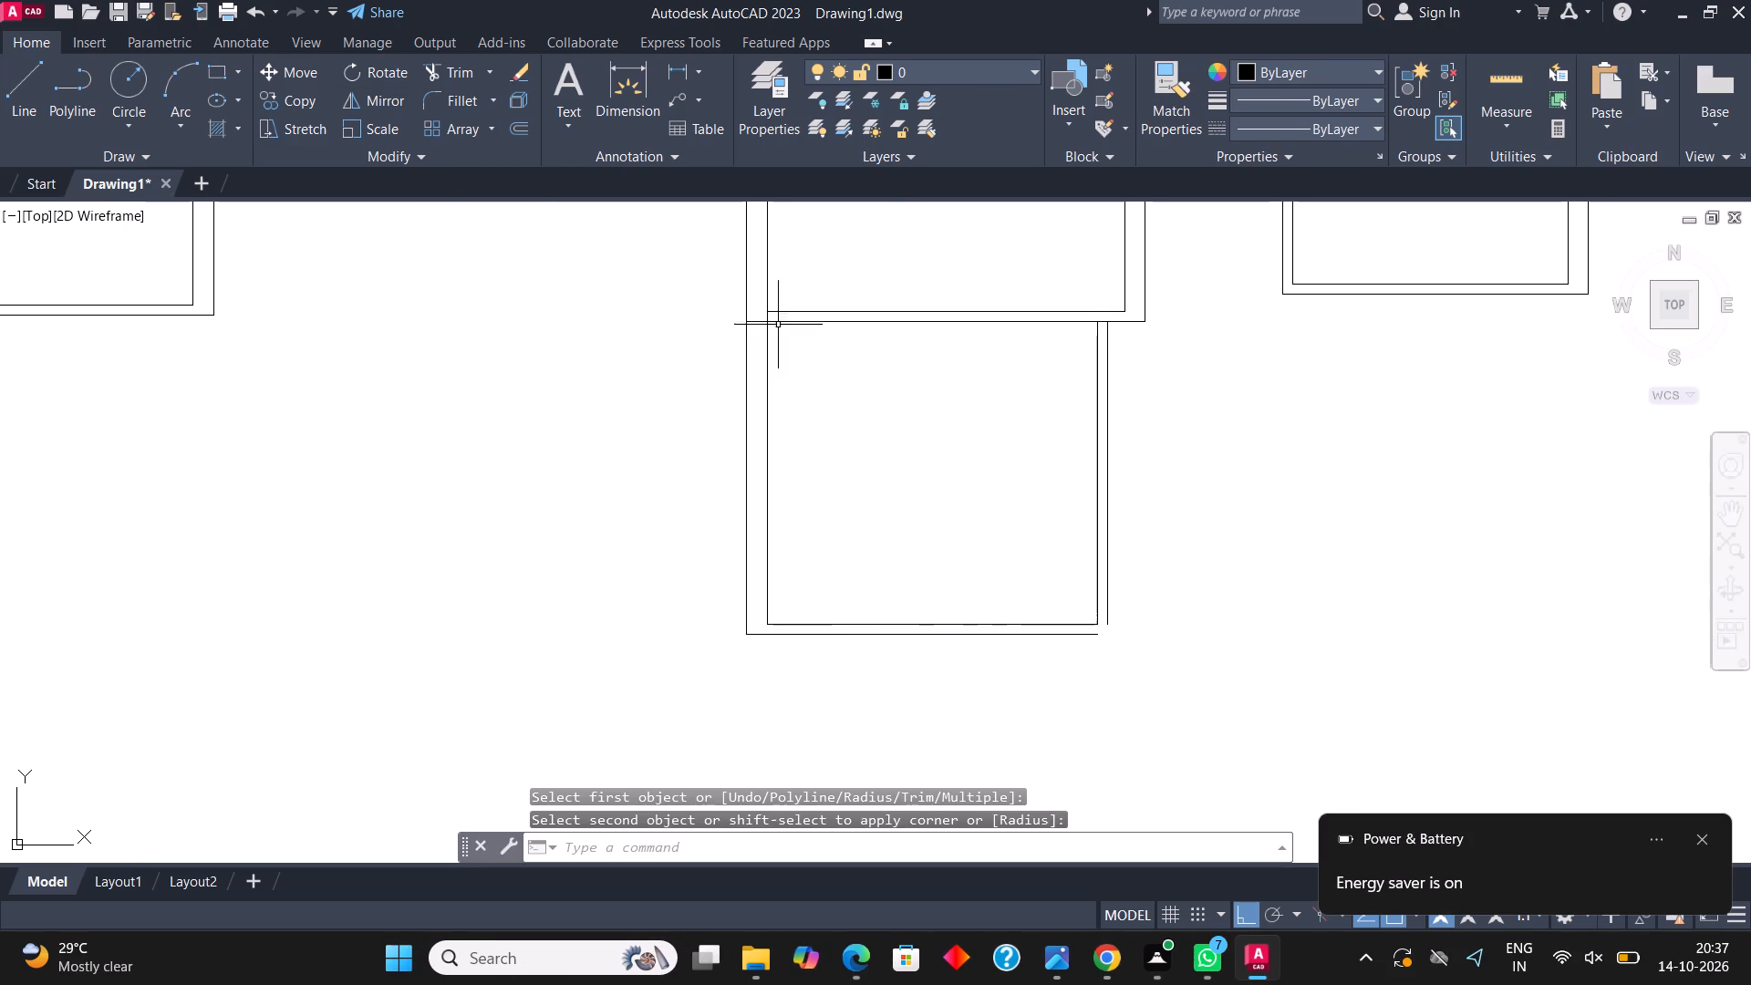
left_click(449, 96)
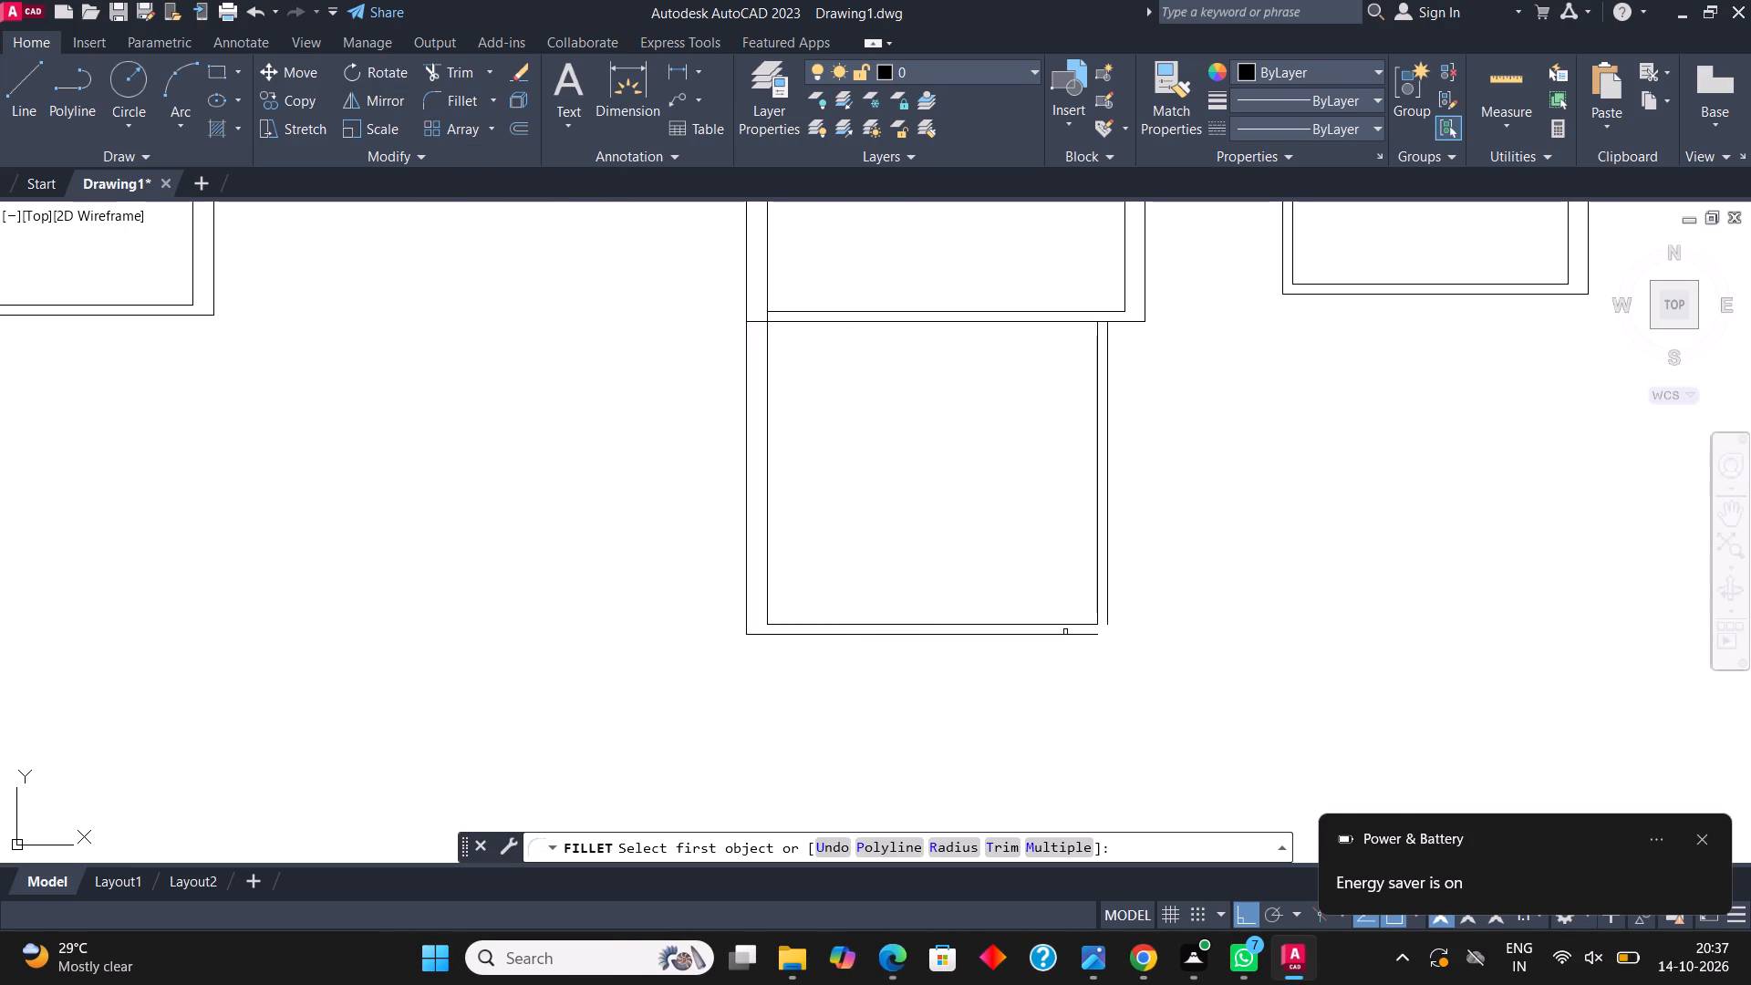
left_click(1063, 630)
left_click(1068, 634)
left_click(1109, 595)
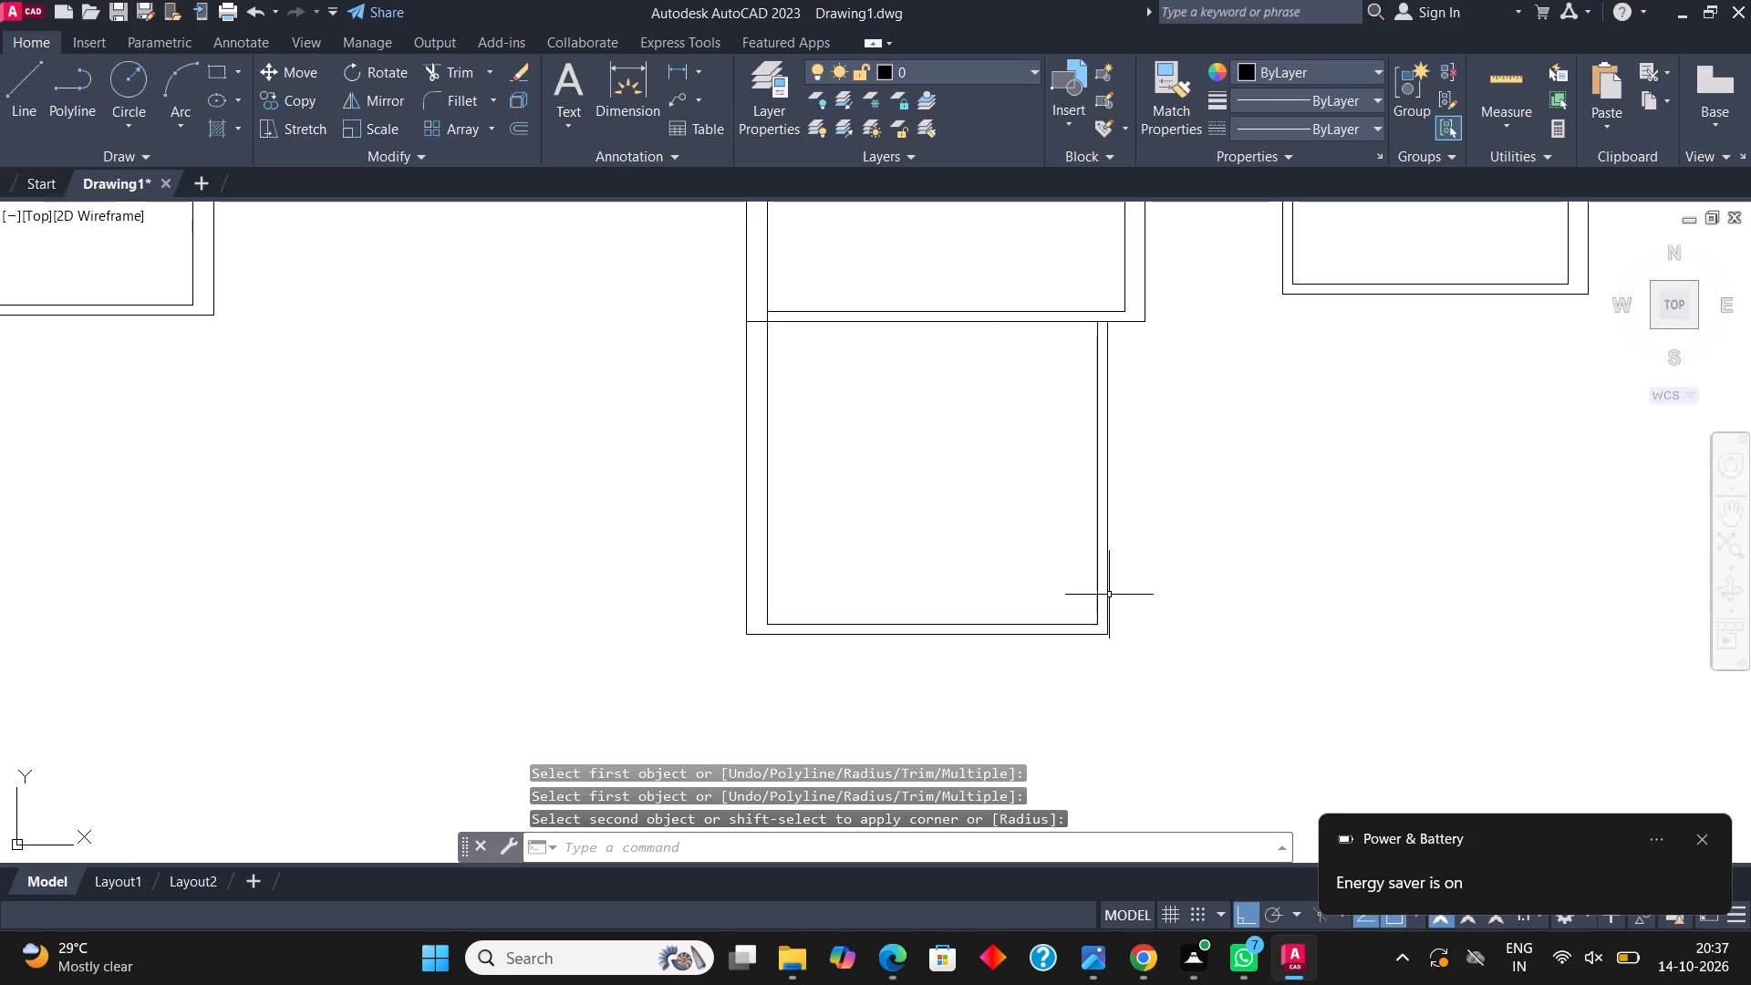
Draw a small room's outline below the second plan's lower room, continuing its inner left line: 5' down, 7'3" right, back up to the wall.
scroll(862, 514, "down", 2)
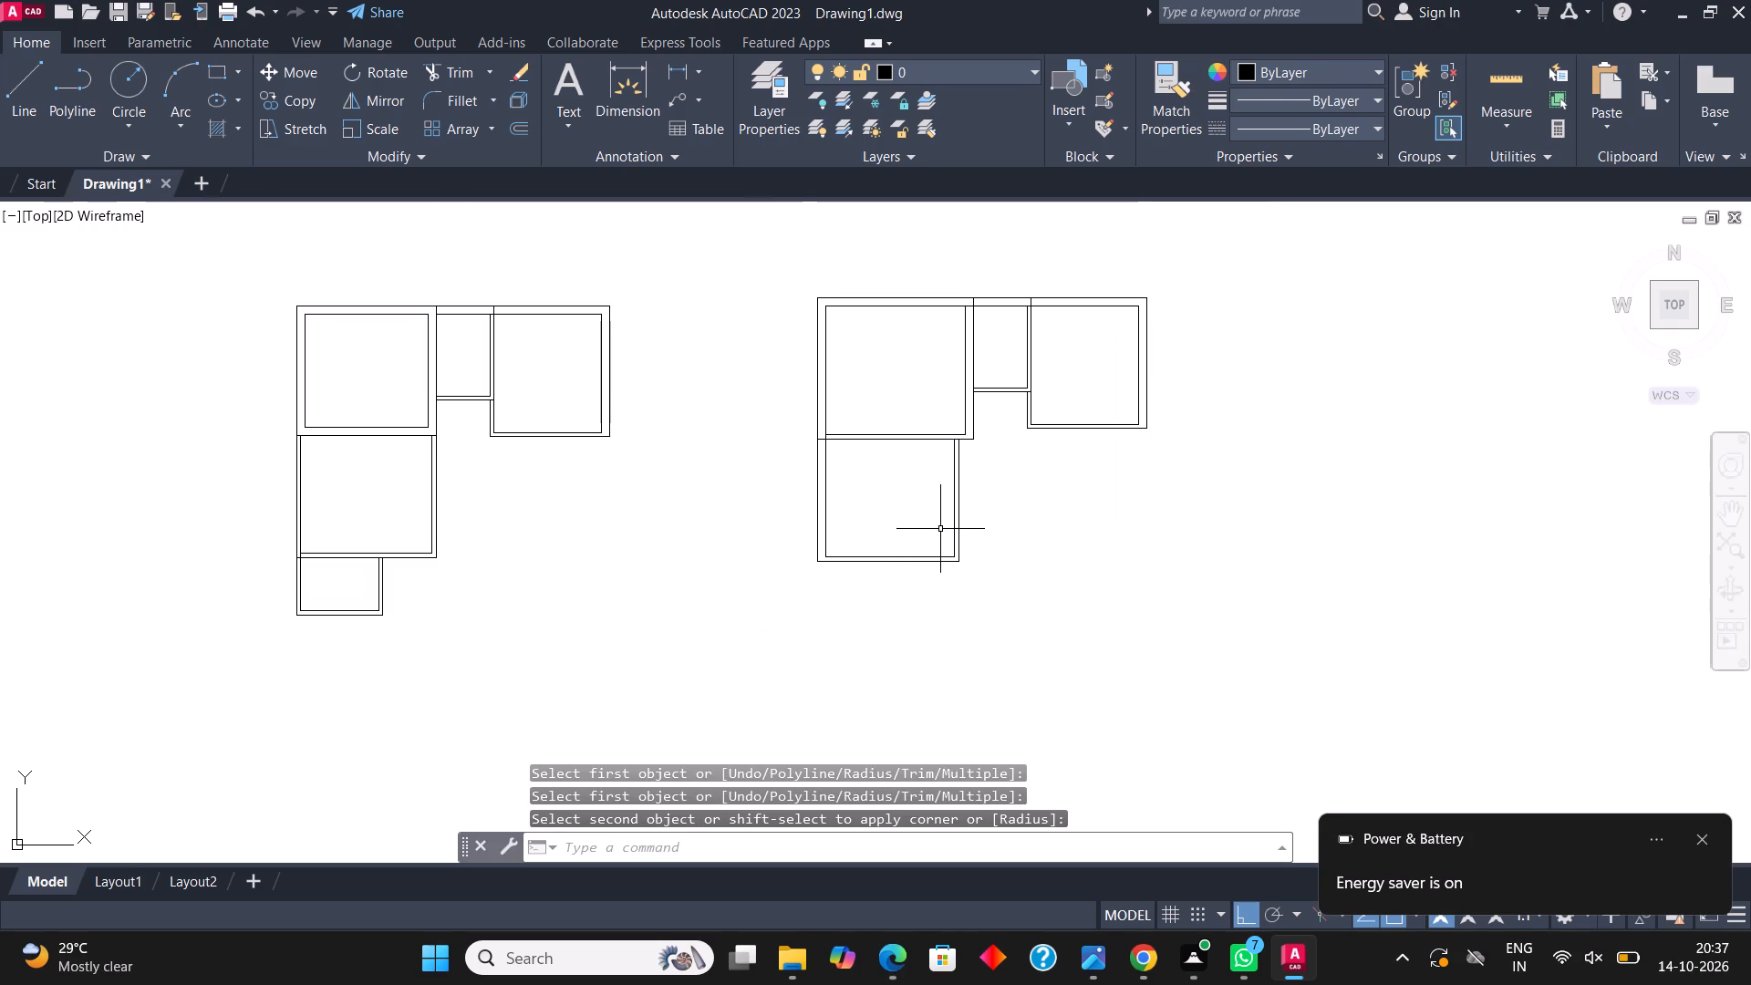
left_click(21, 89)
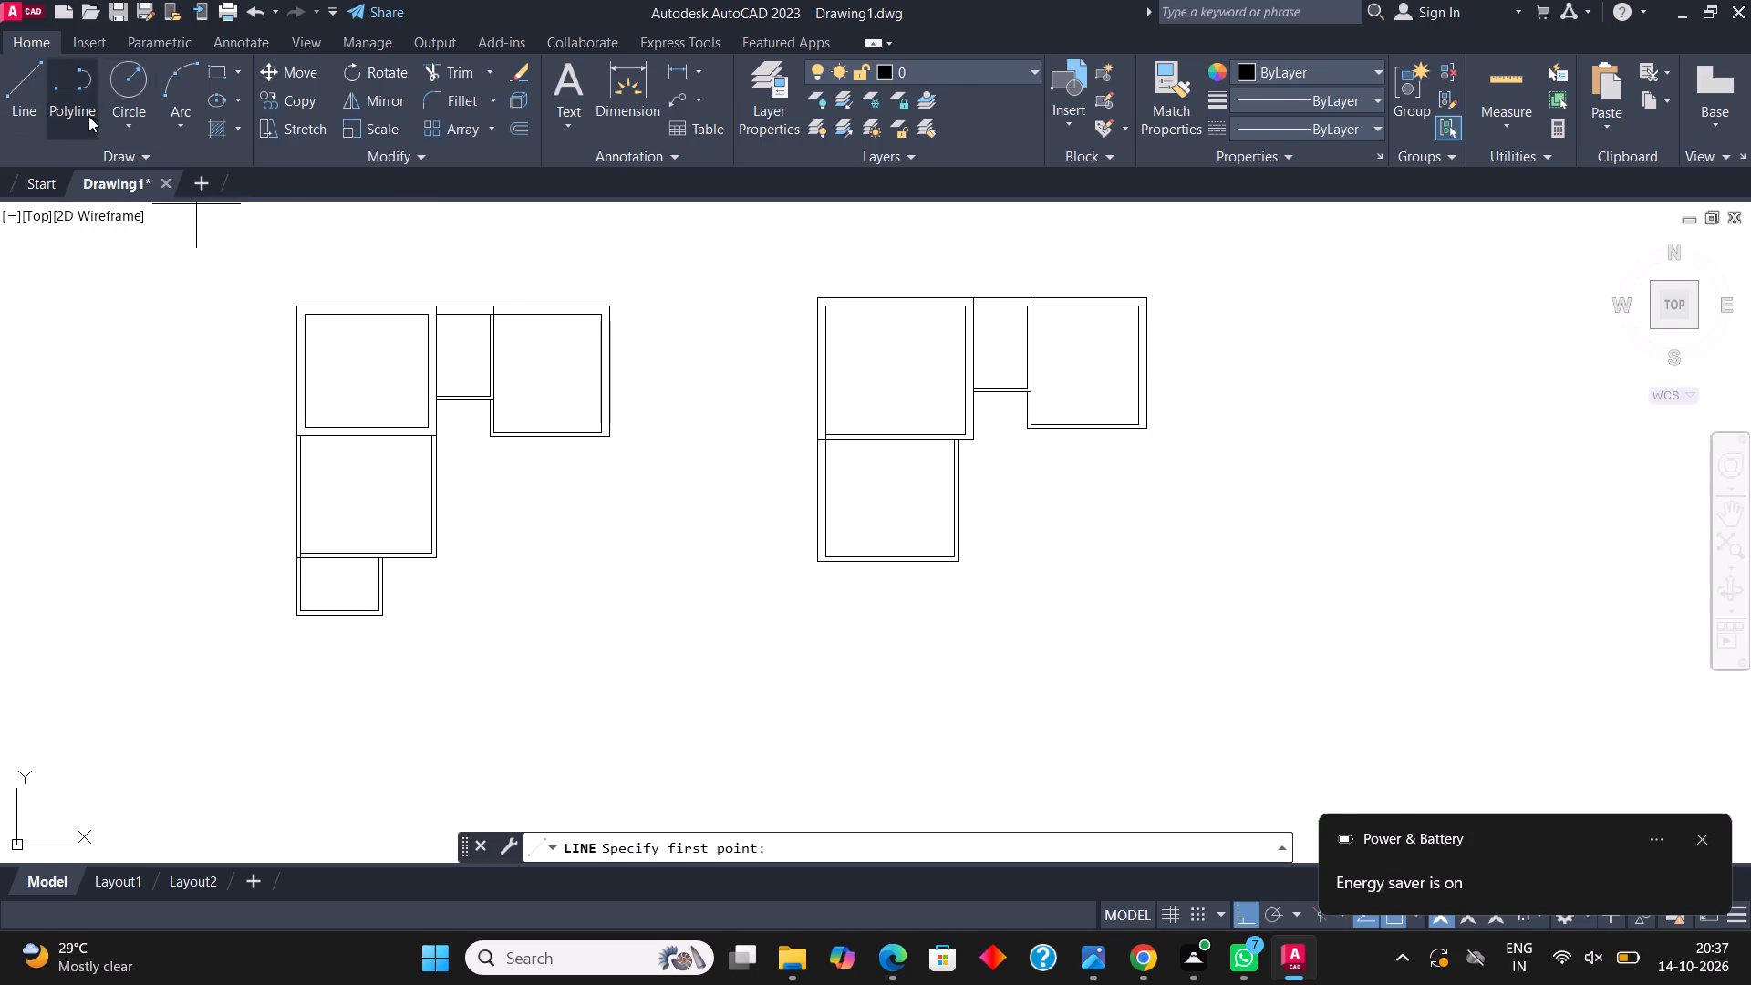
scroll(811, 540, "up", 3)
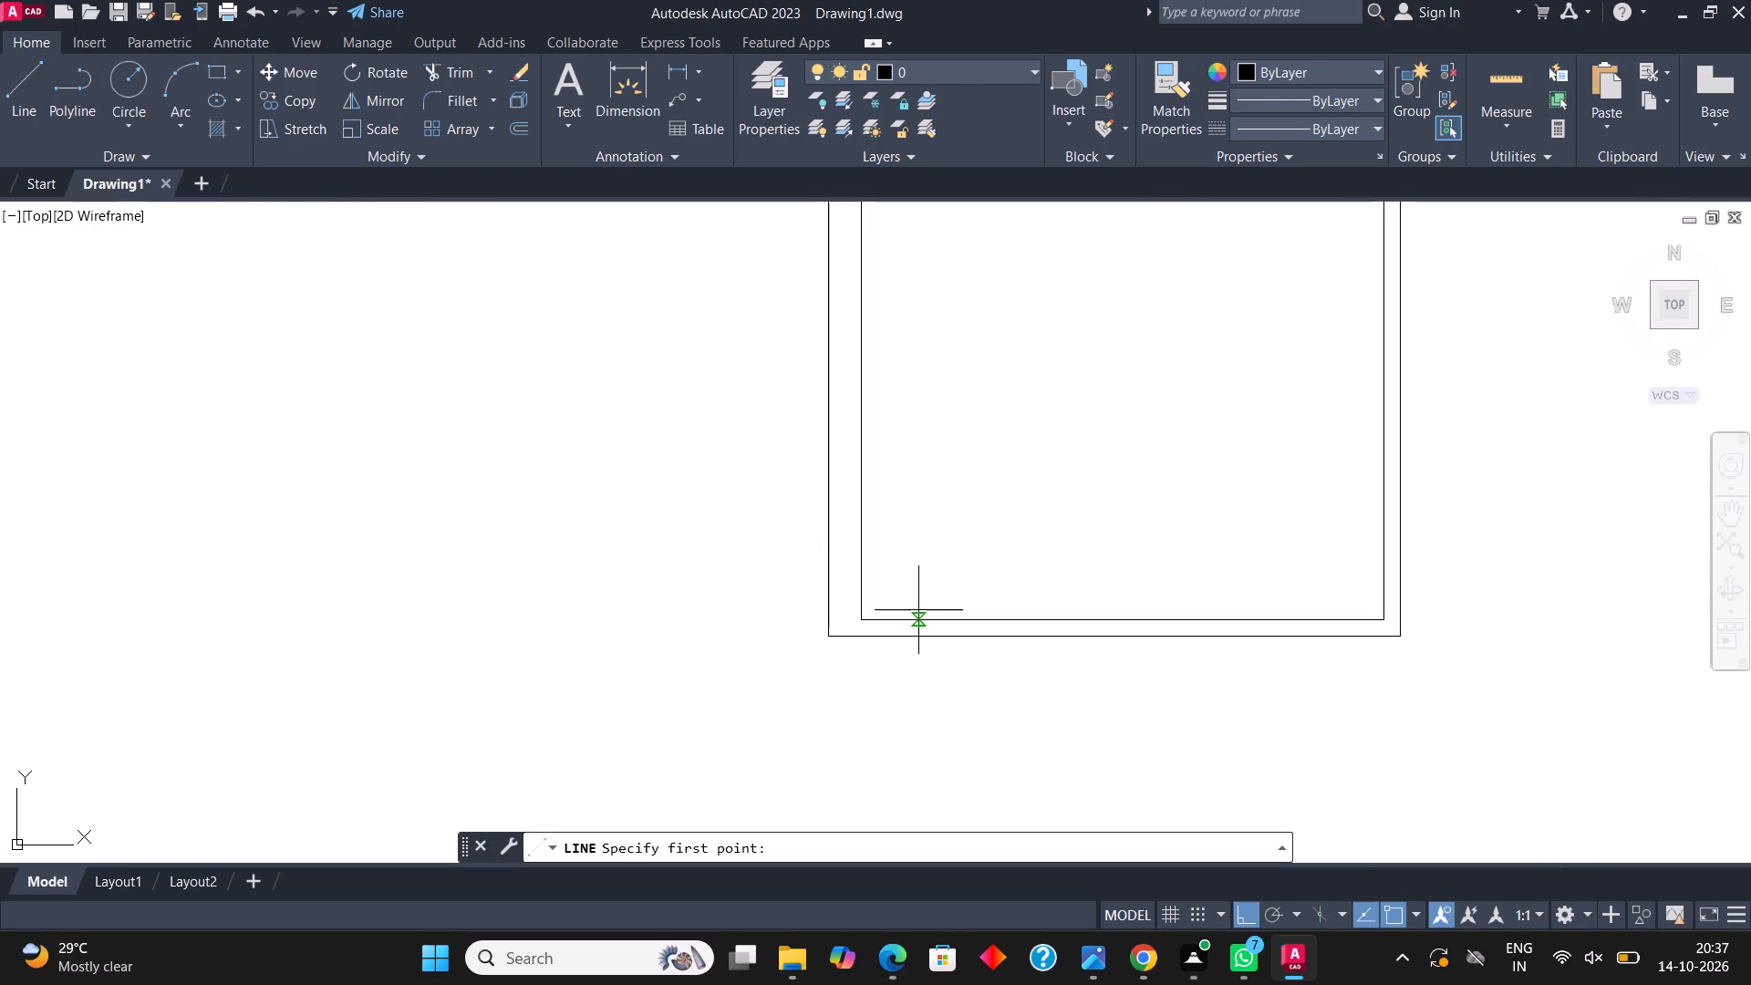
middle_click_drag(927, 562, 887, 427)
left_click(823, 487)
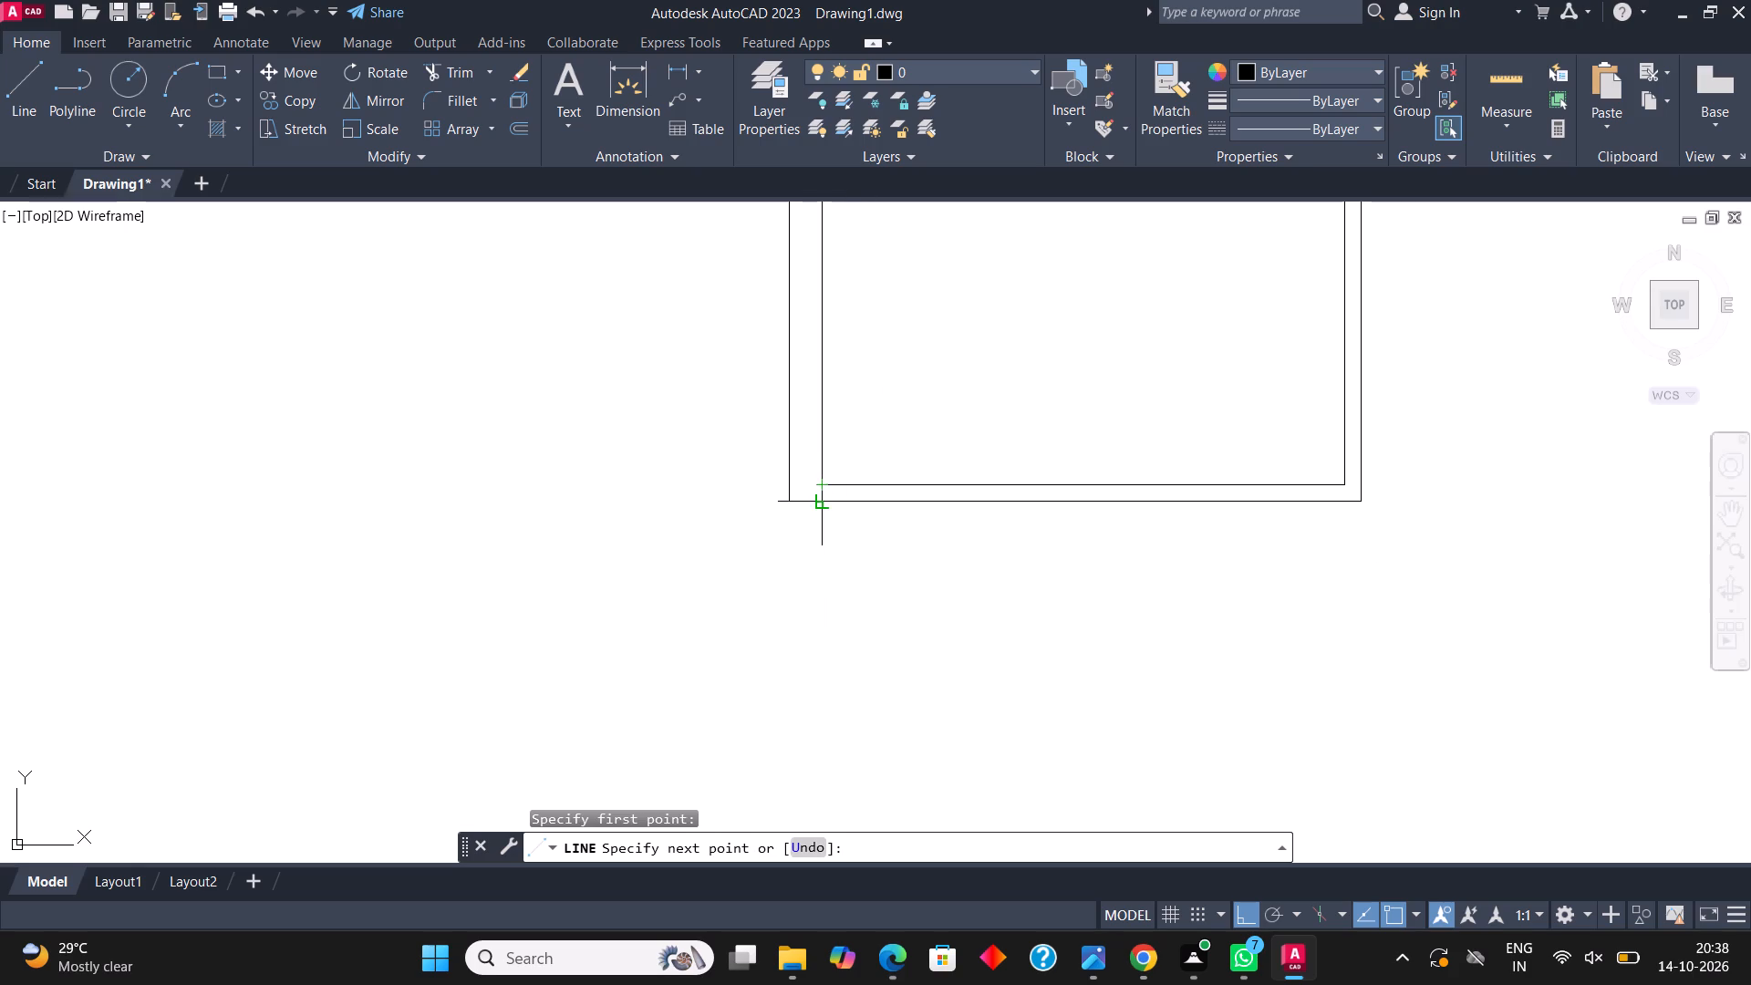
left_click(821, 503)
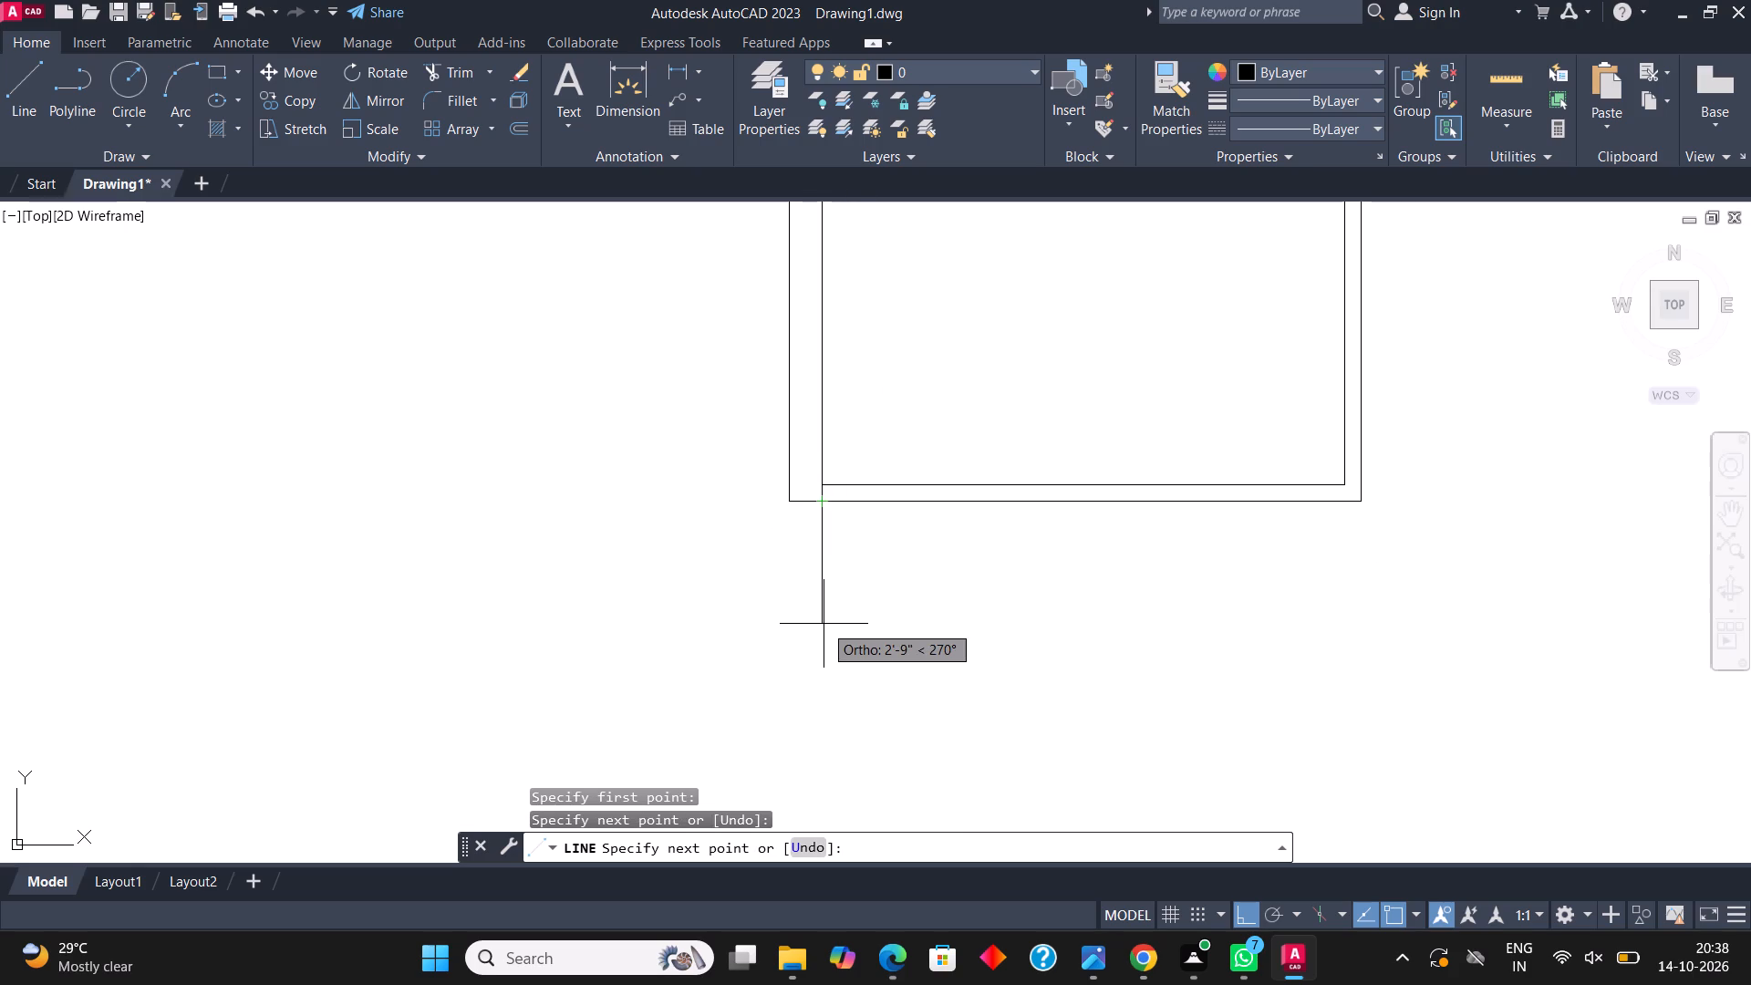
type("5'")
key("Return")
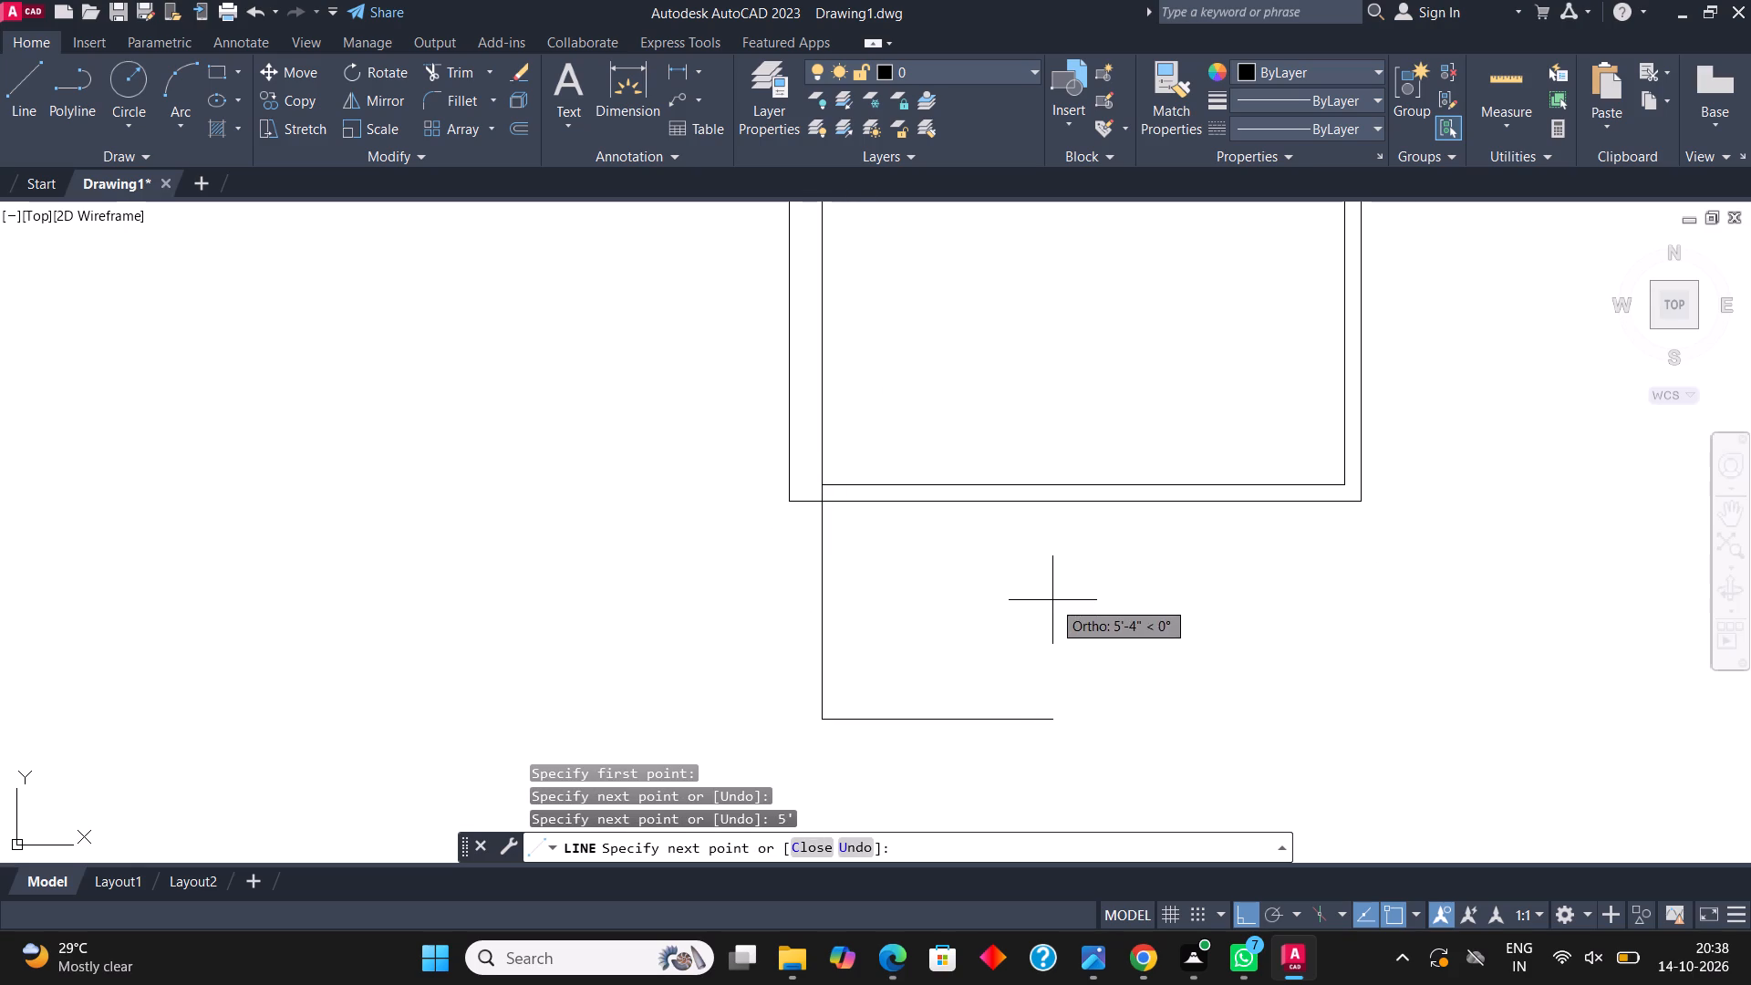
type("7'")
type("3\"")
key("Return")
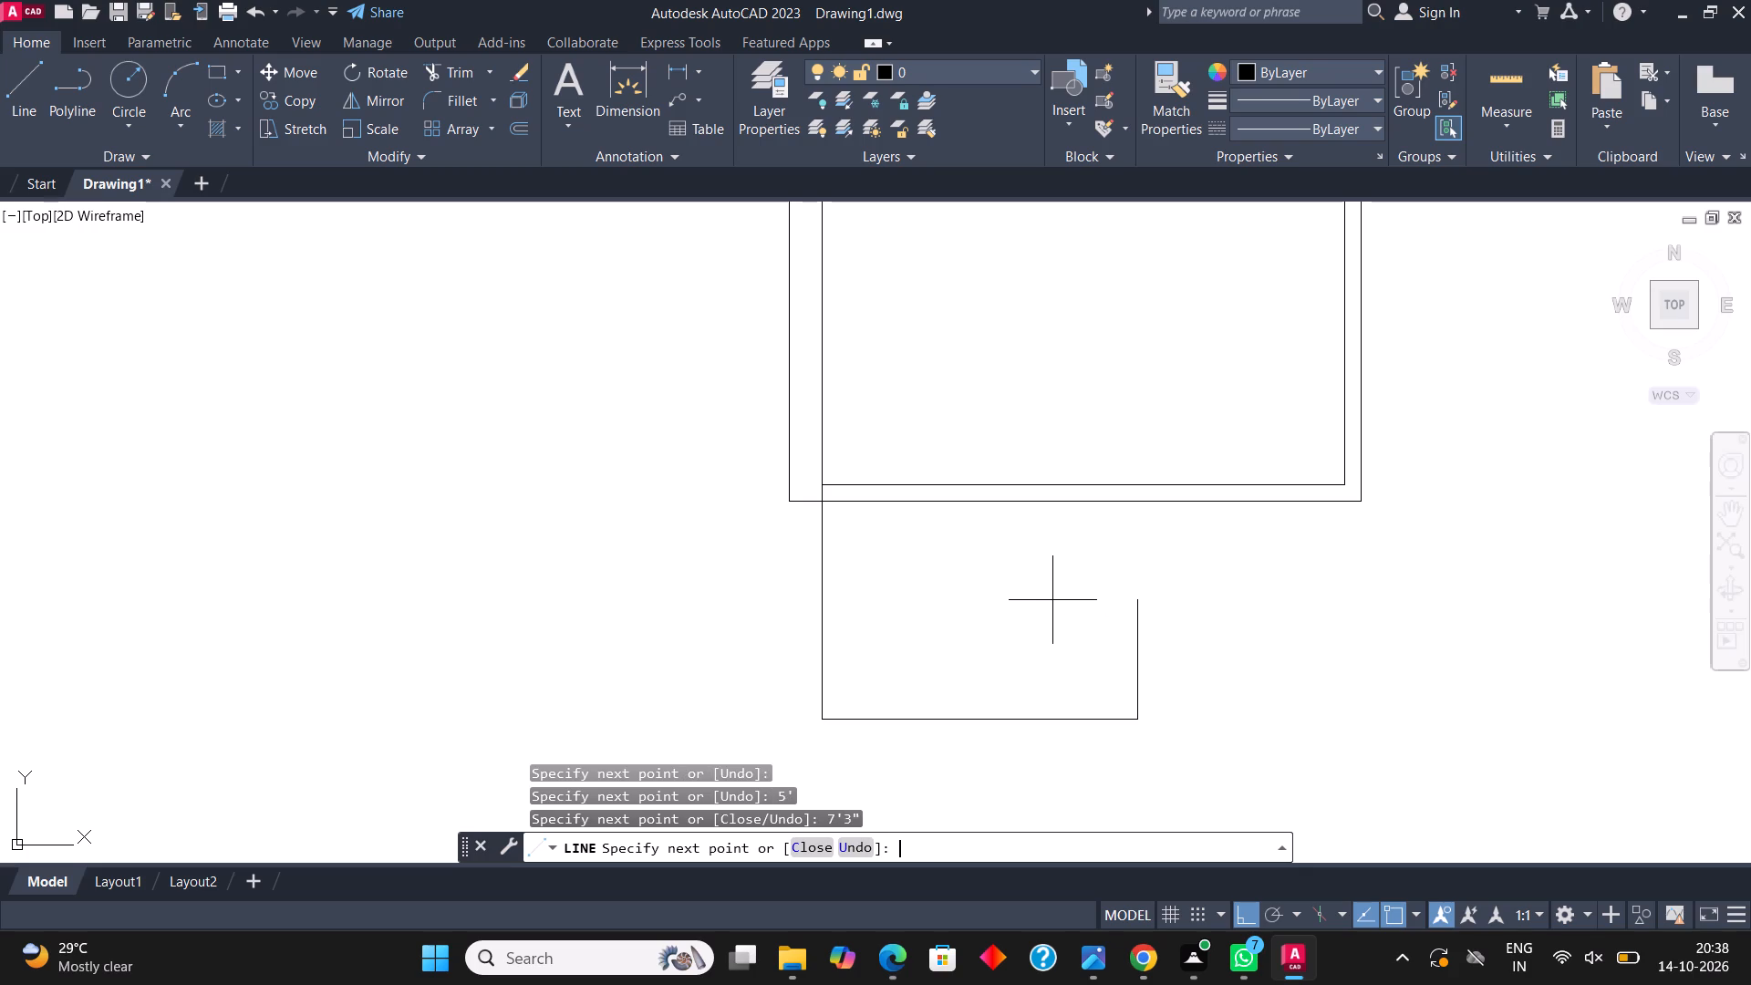
left_click(1134, 502)
key("Escape")
Offset the small room's left wall line 9" outward.
middle_click_drag(1185, 531, 1133, 445)
scroll(1133, 445, "up", 1)
scroll(1100, 610, "down", 2)
middle_click_drag(1122, 626, 1123, 593)
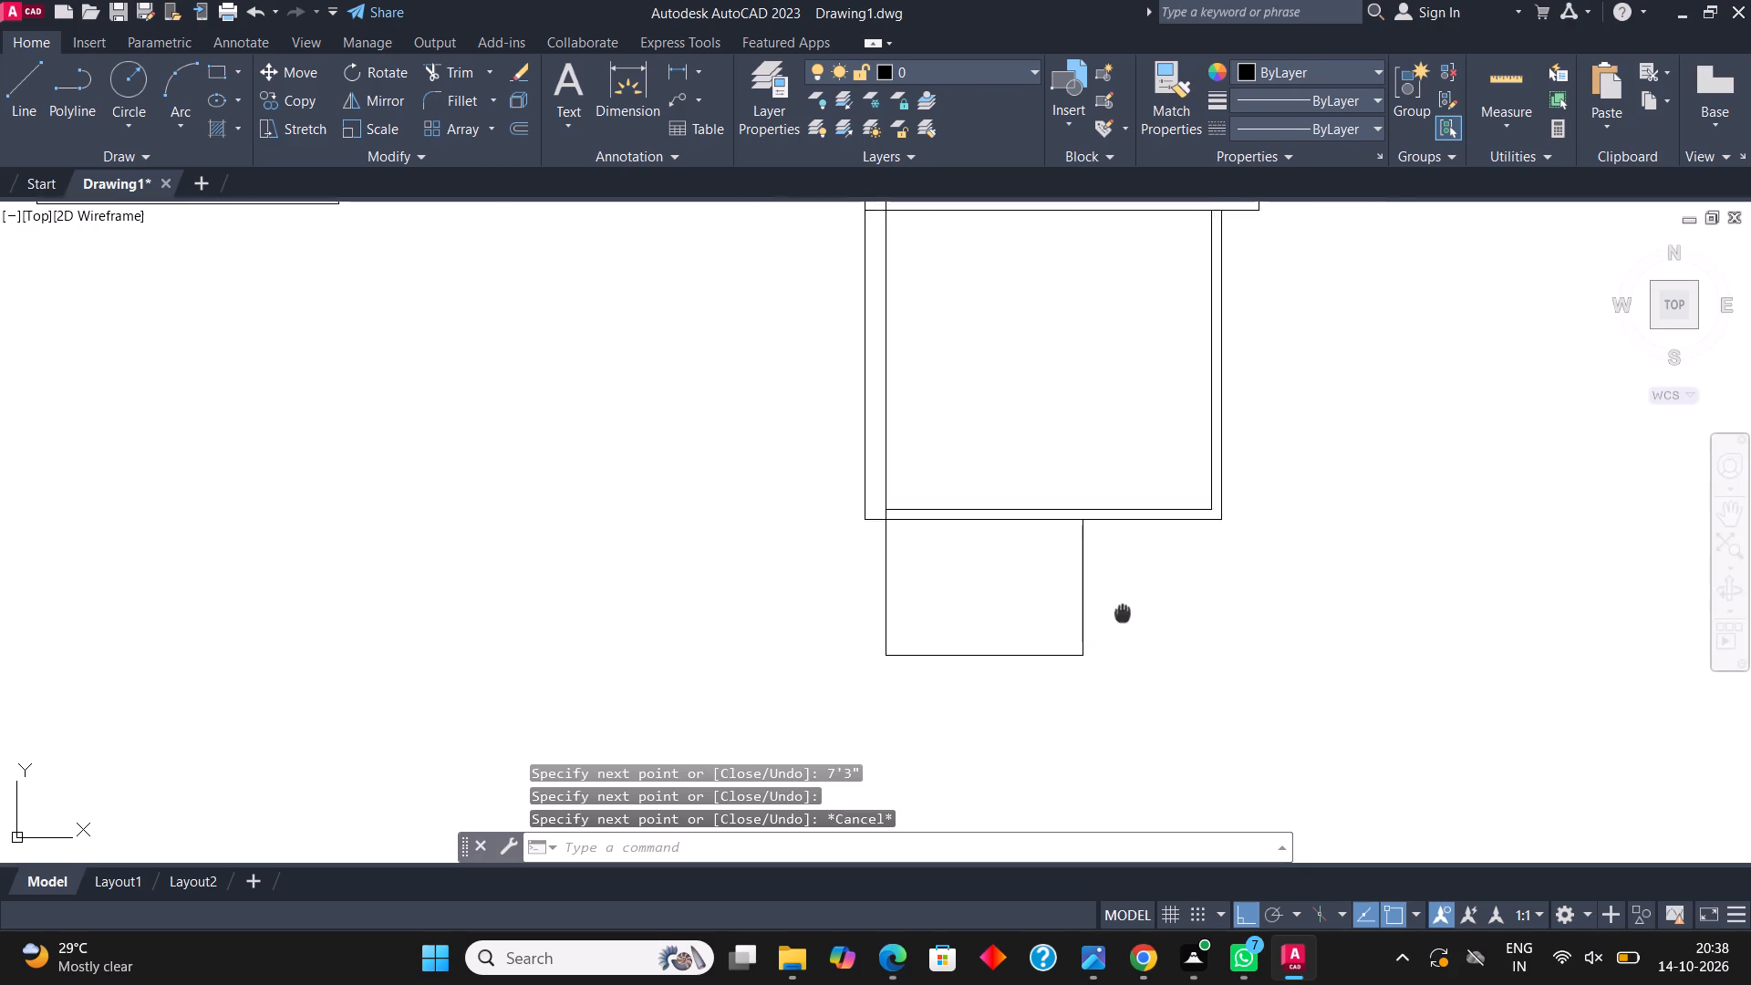
middle_click_drag(1123, 593, 1123, 580)
left_click_drag(1108, 652, 1098, 637)
left_click(808, 590)
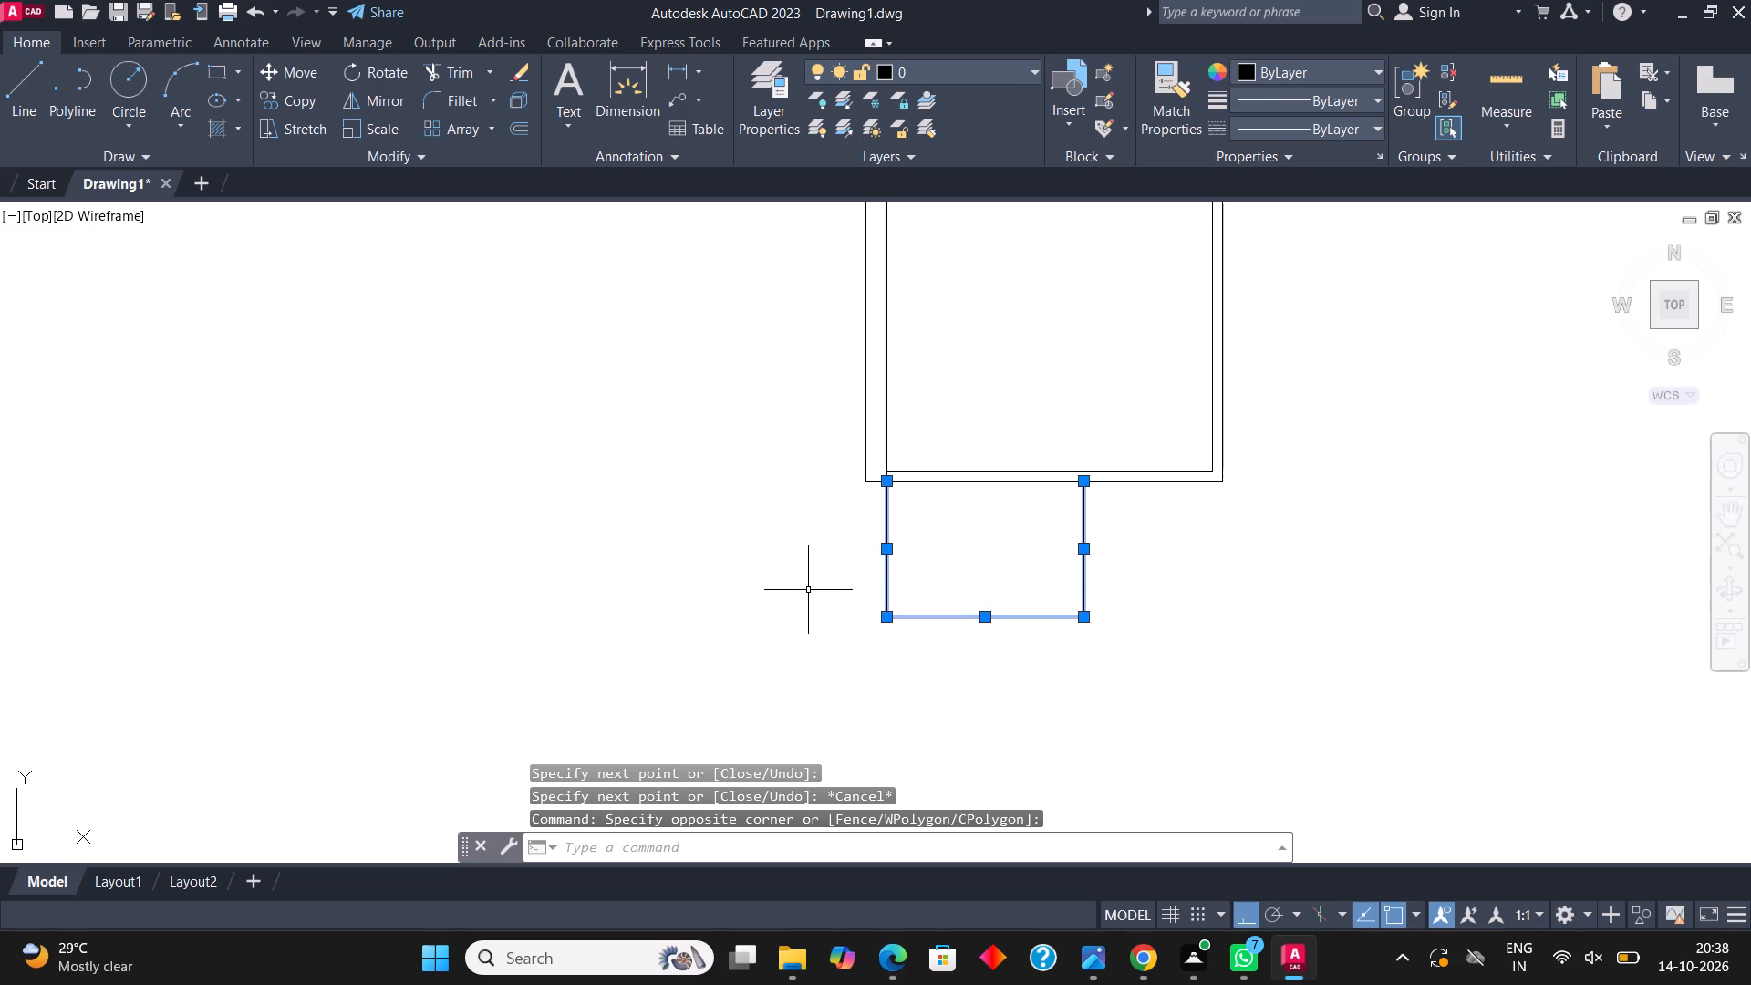
left_click(511, 125)
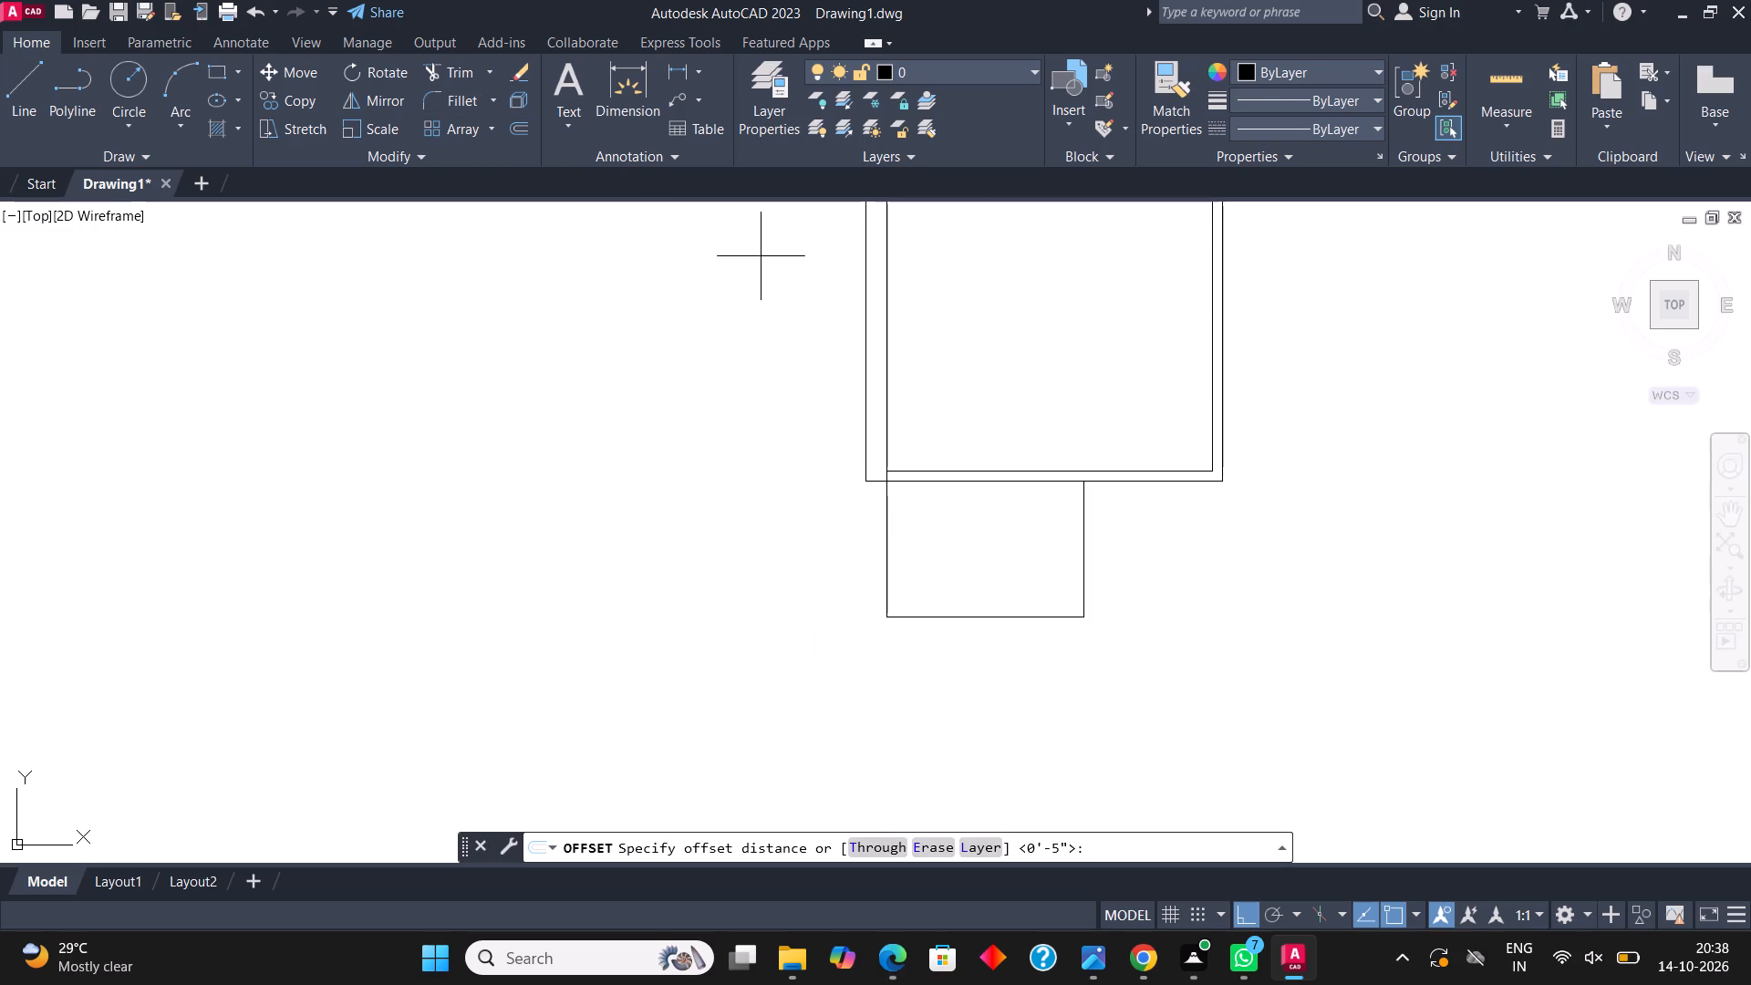
left_click(890, 548)
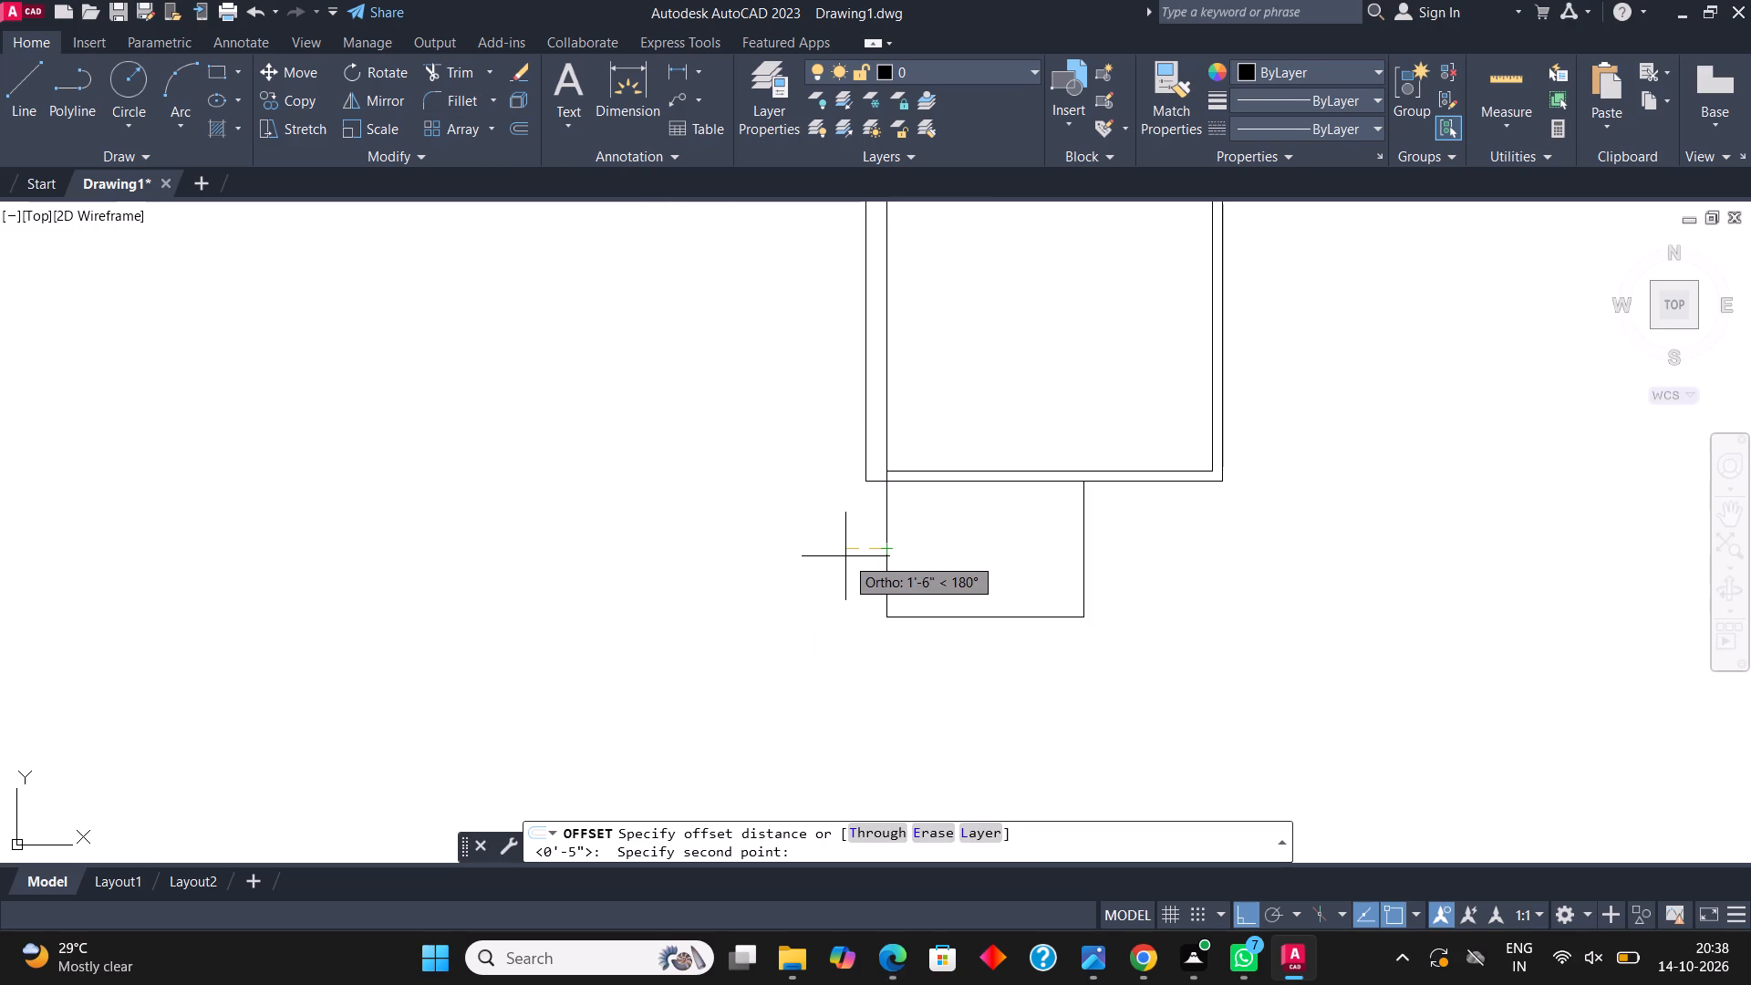
type("9\"")
key("Return")
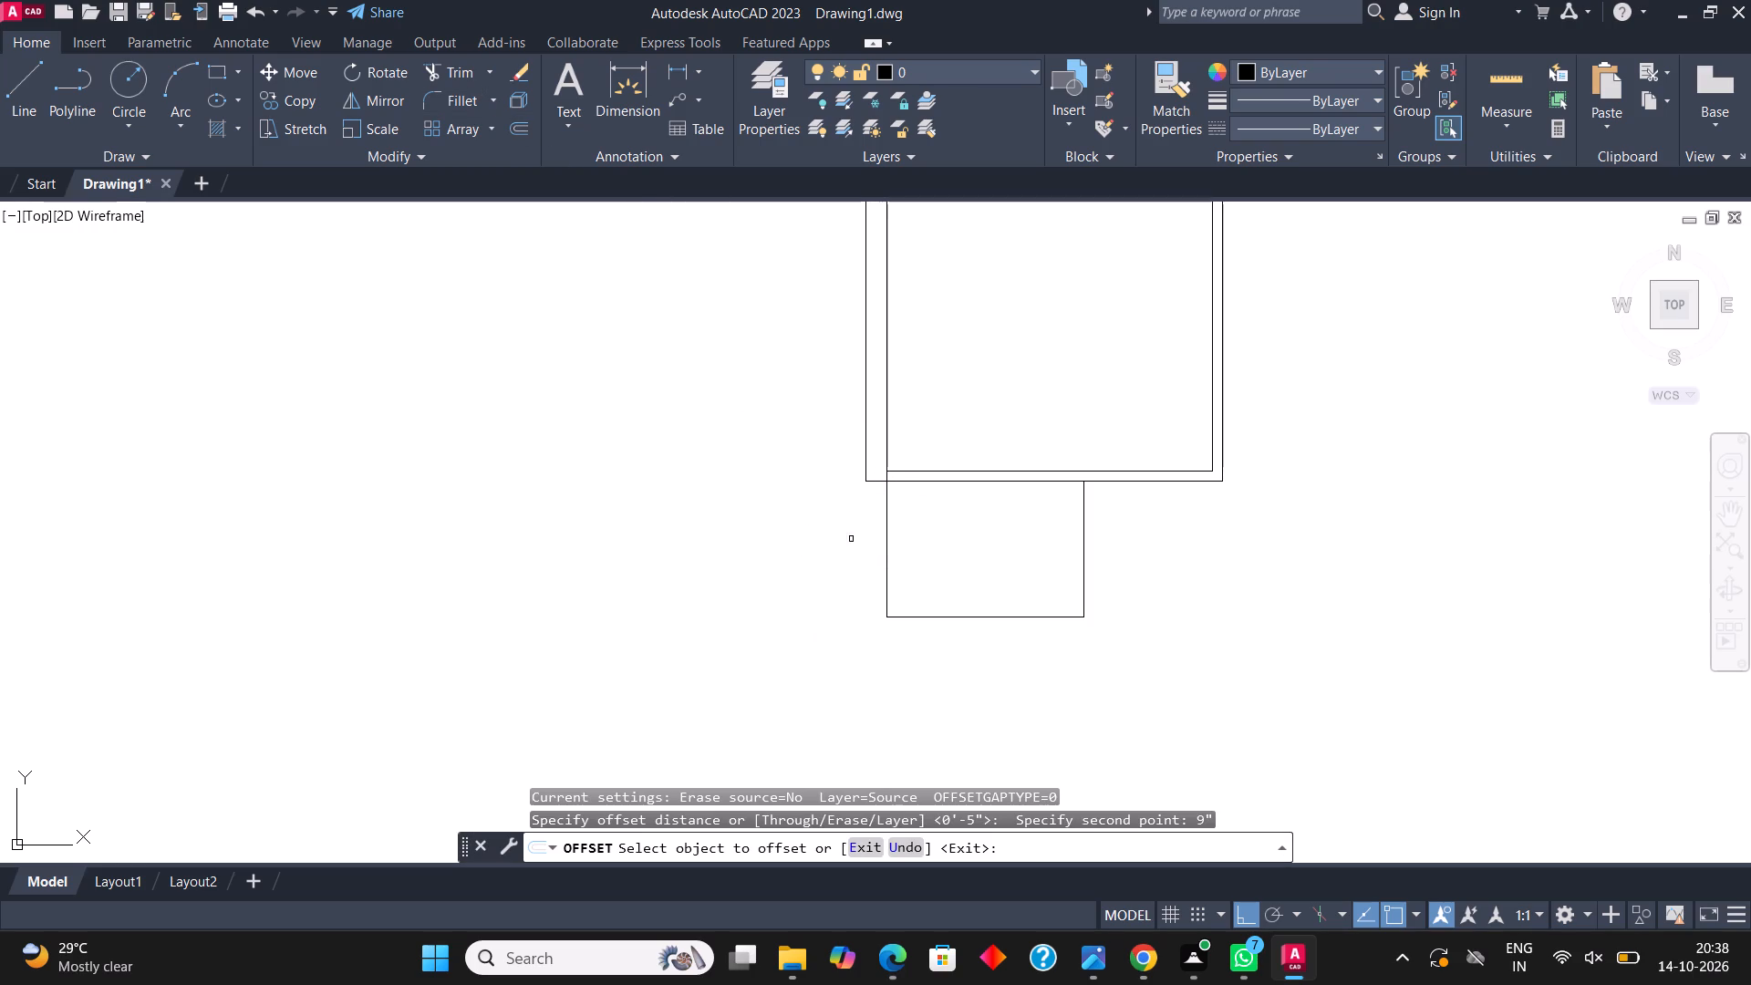
left_click(886, 545)
left_click(830, 517)
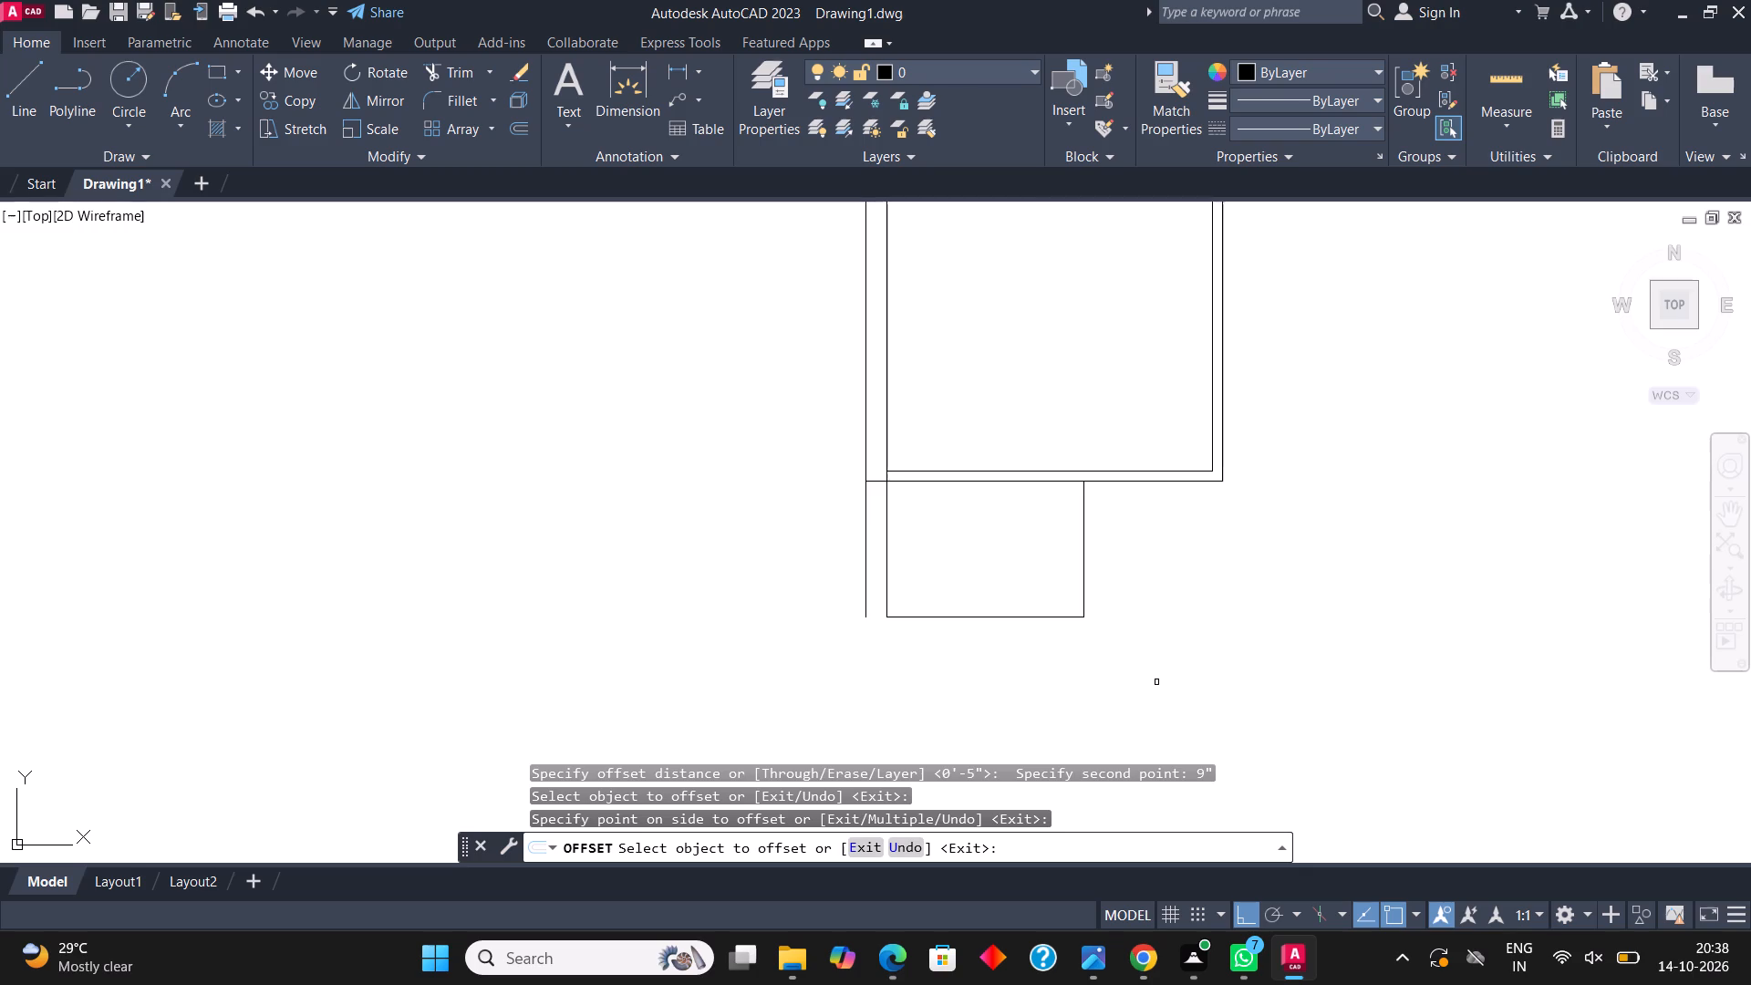
key("Escape")
Offset the small room's right and bottom wall lines 4.5" outward.
left_click(1133, 659)
left_click(1023, 599)
left_click(513, 127)
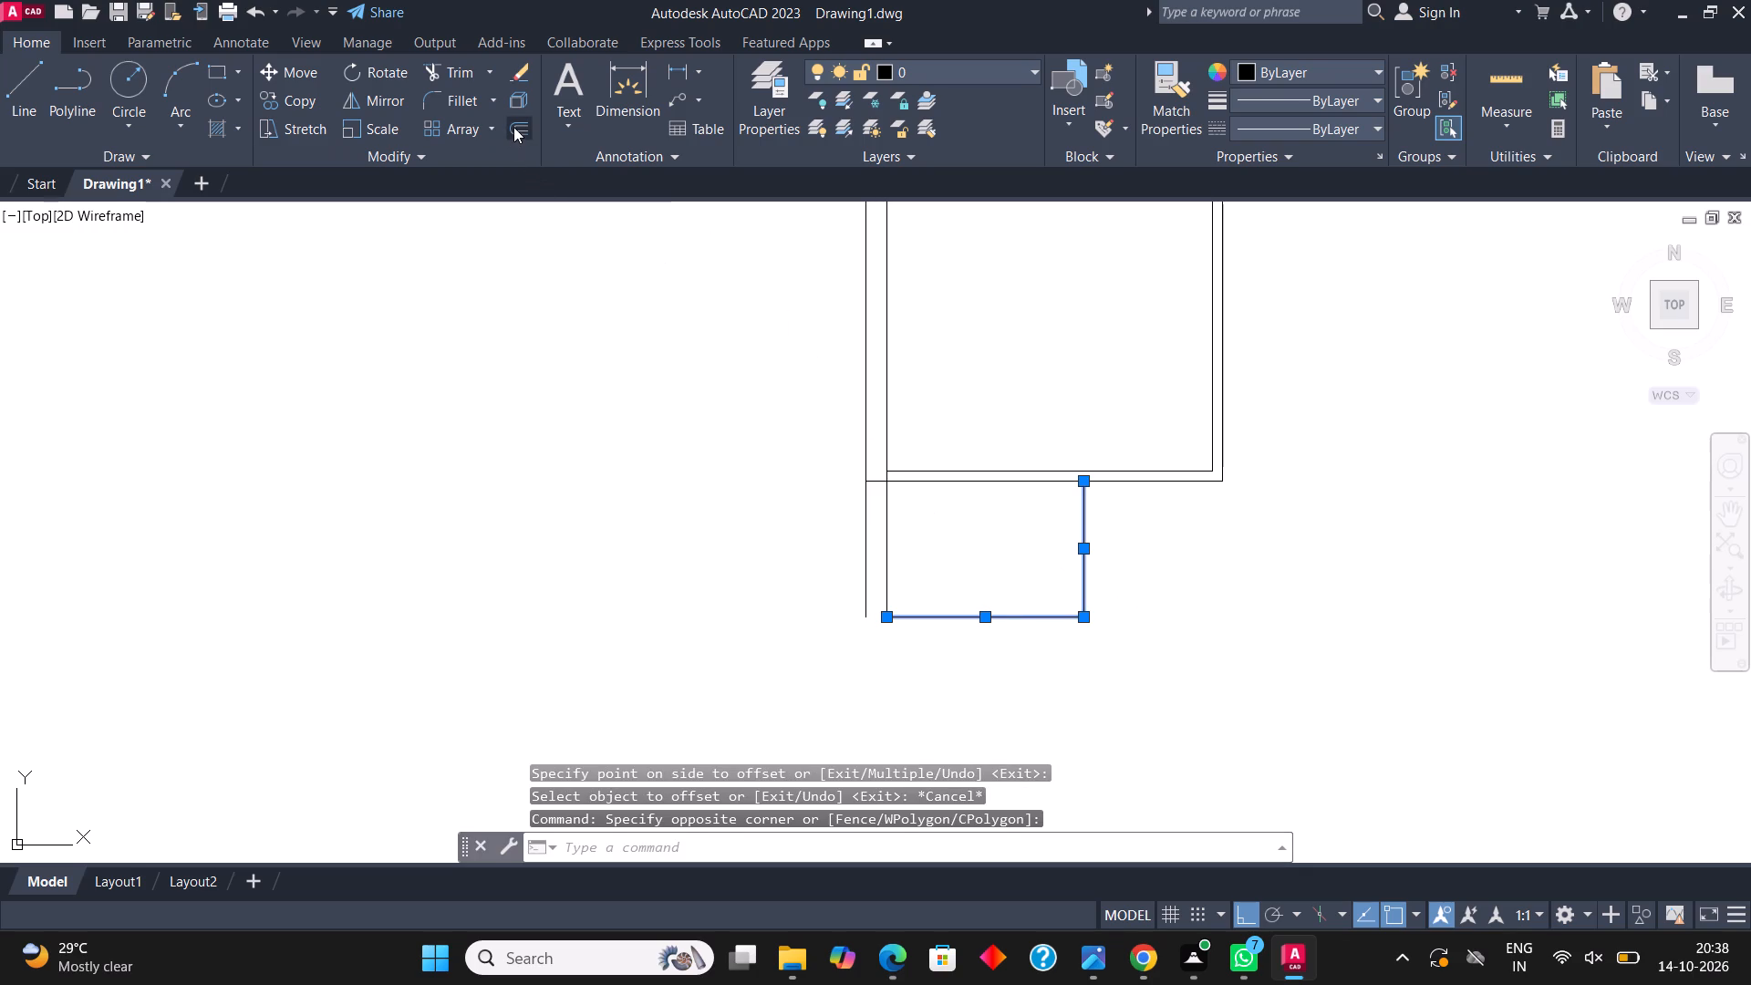
left_click(1077, 553)
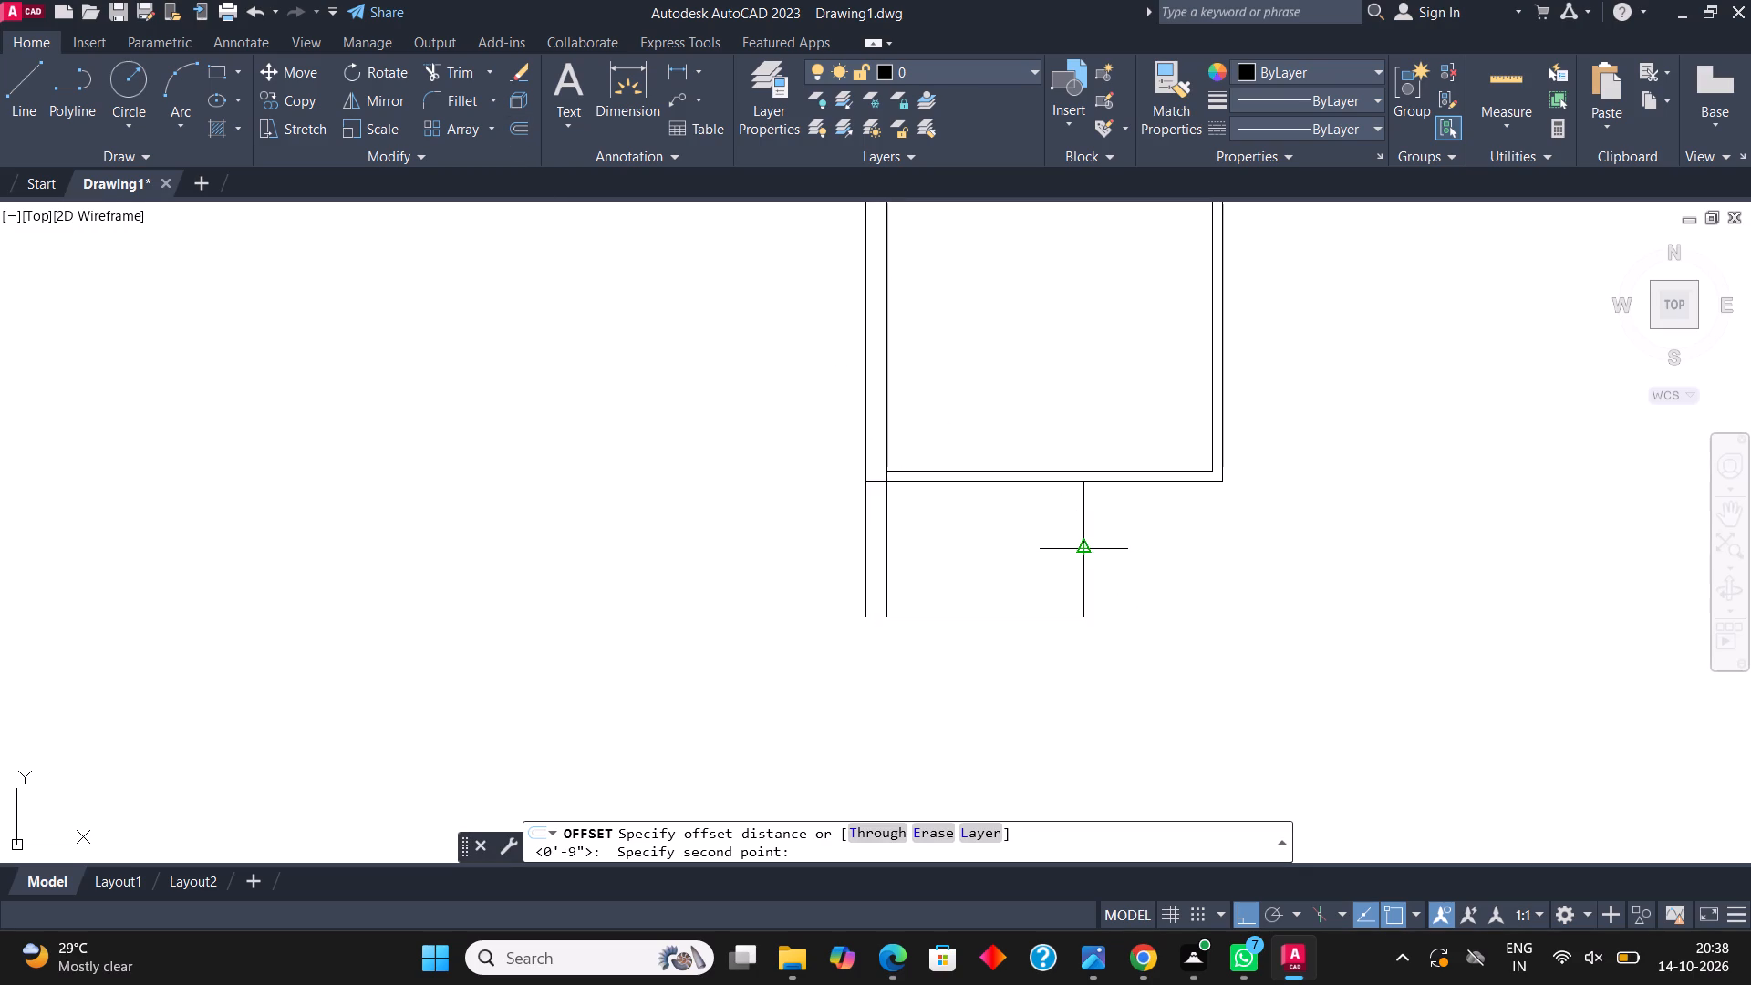
type("4.5\"")
key("Return")
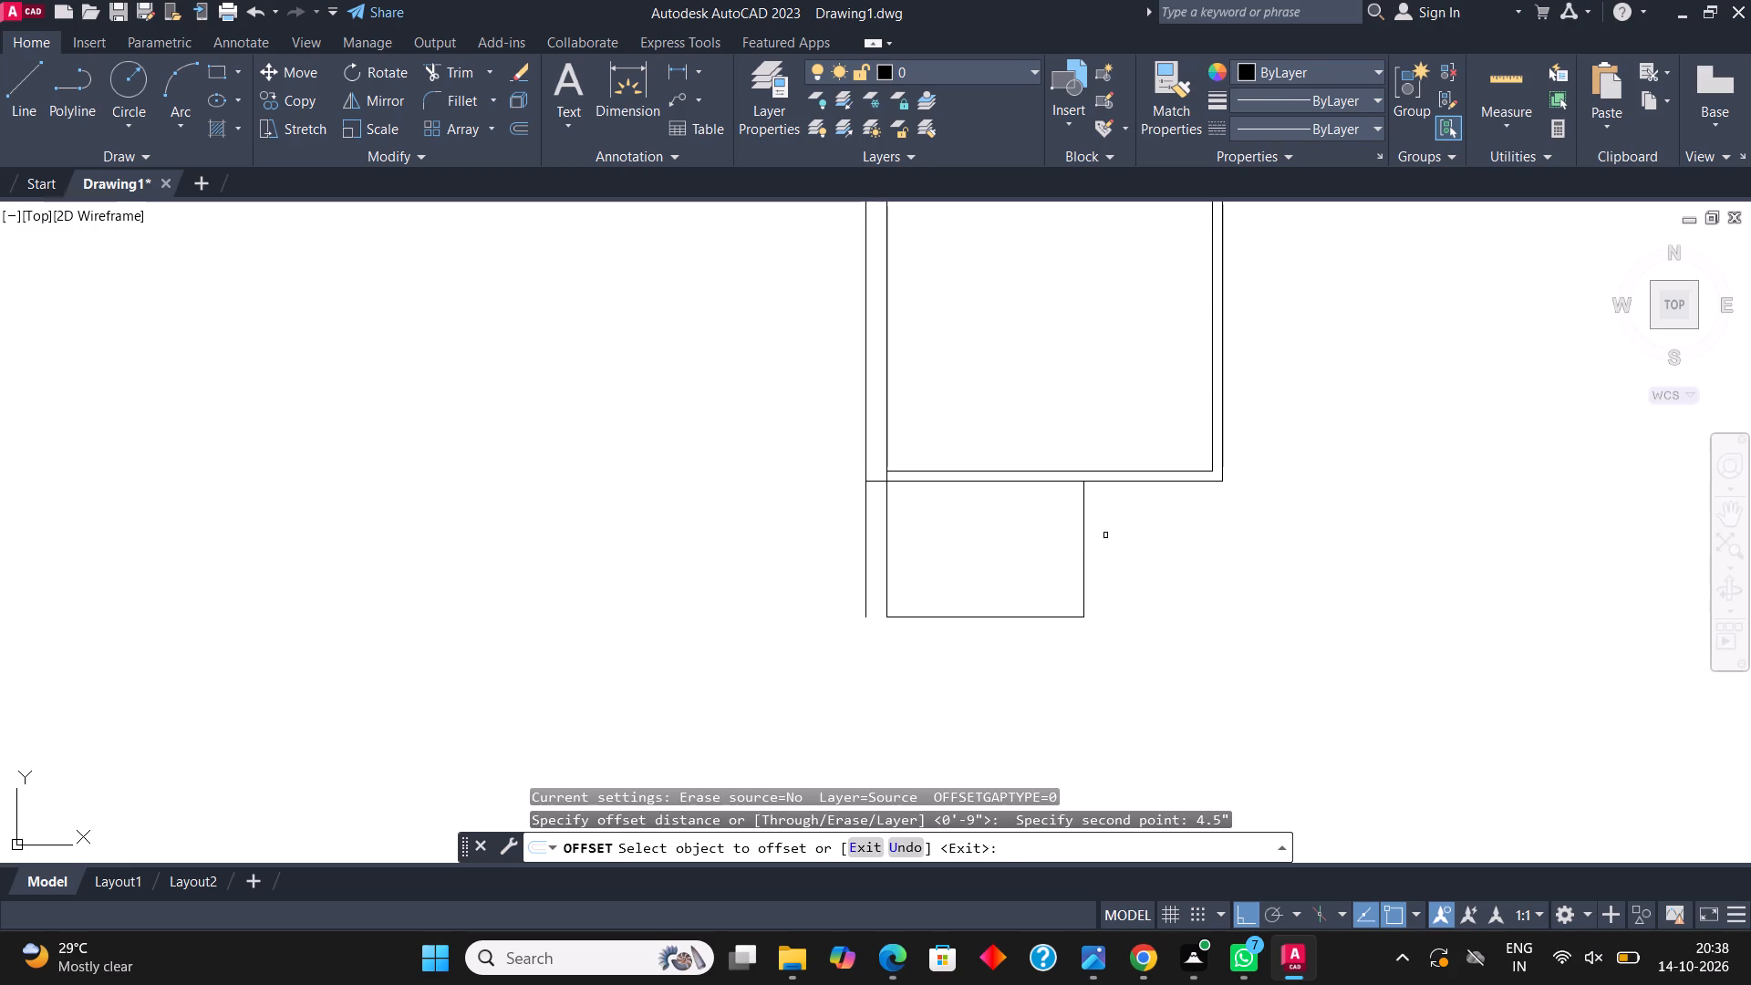
left_click(1083, 536)
left_click(1114, 543)
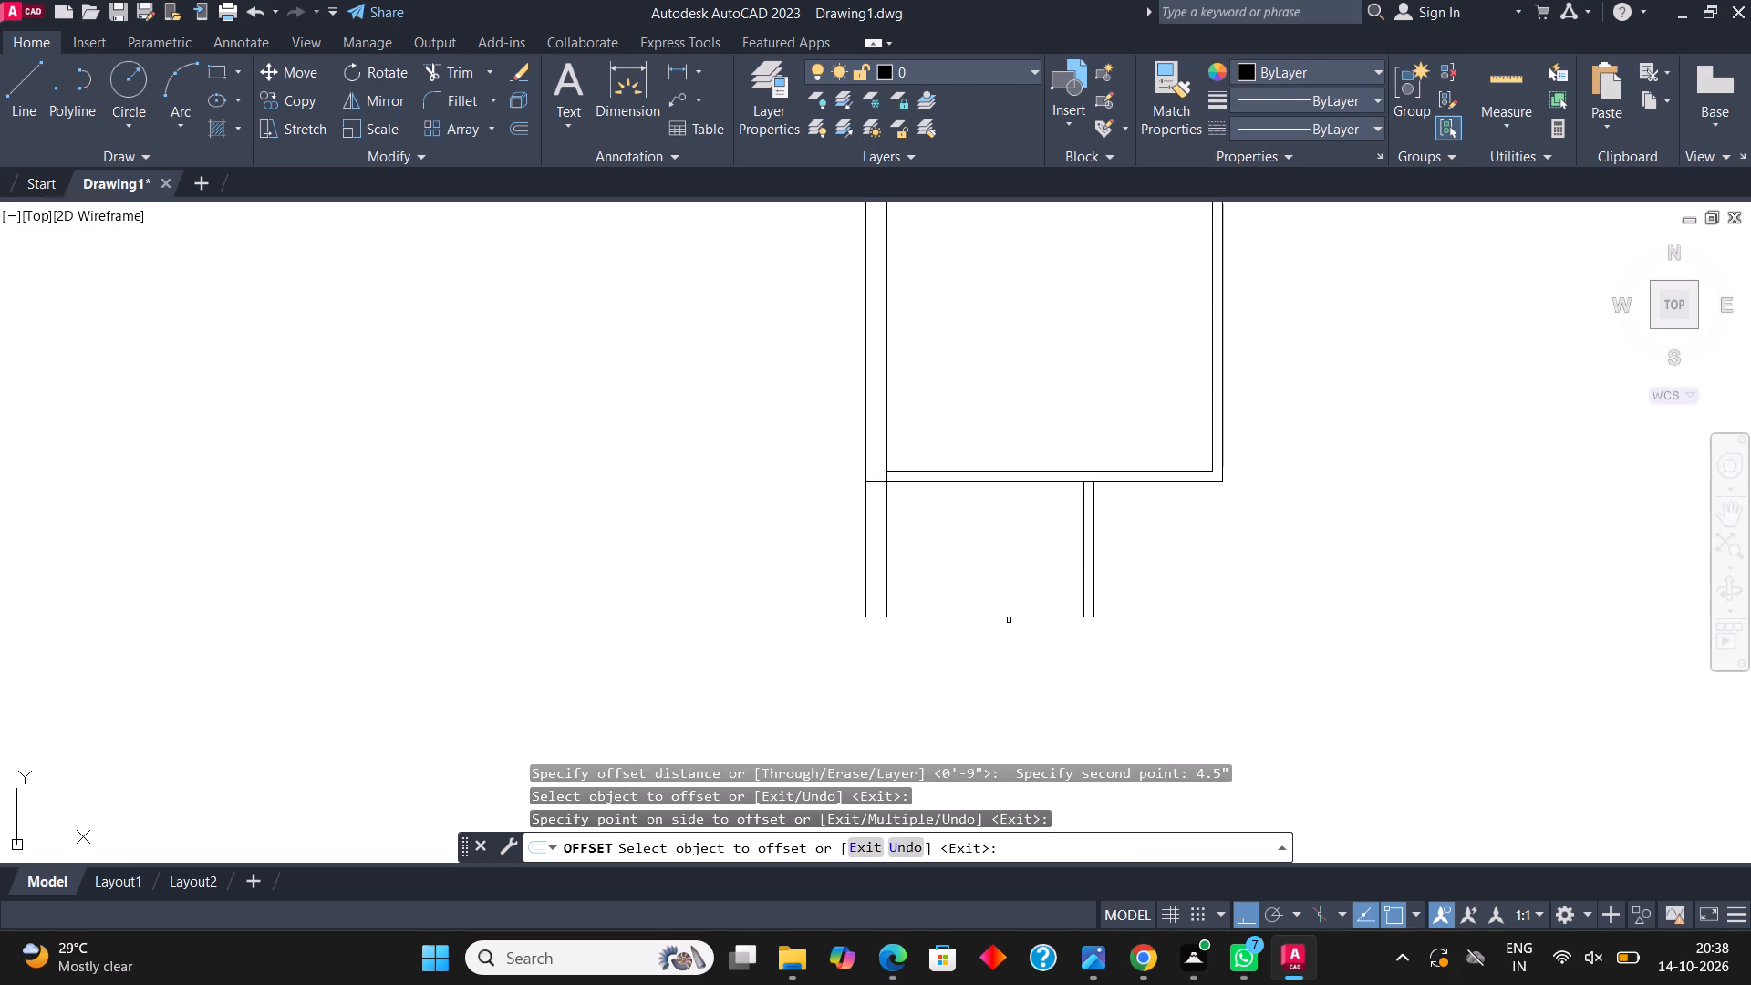
left_click(1009, 620)
left_click(1009, 657)
Fillet the small room's outer wall lines together at the bottom-left and bottom-right corners.
left_click(454, 95)
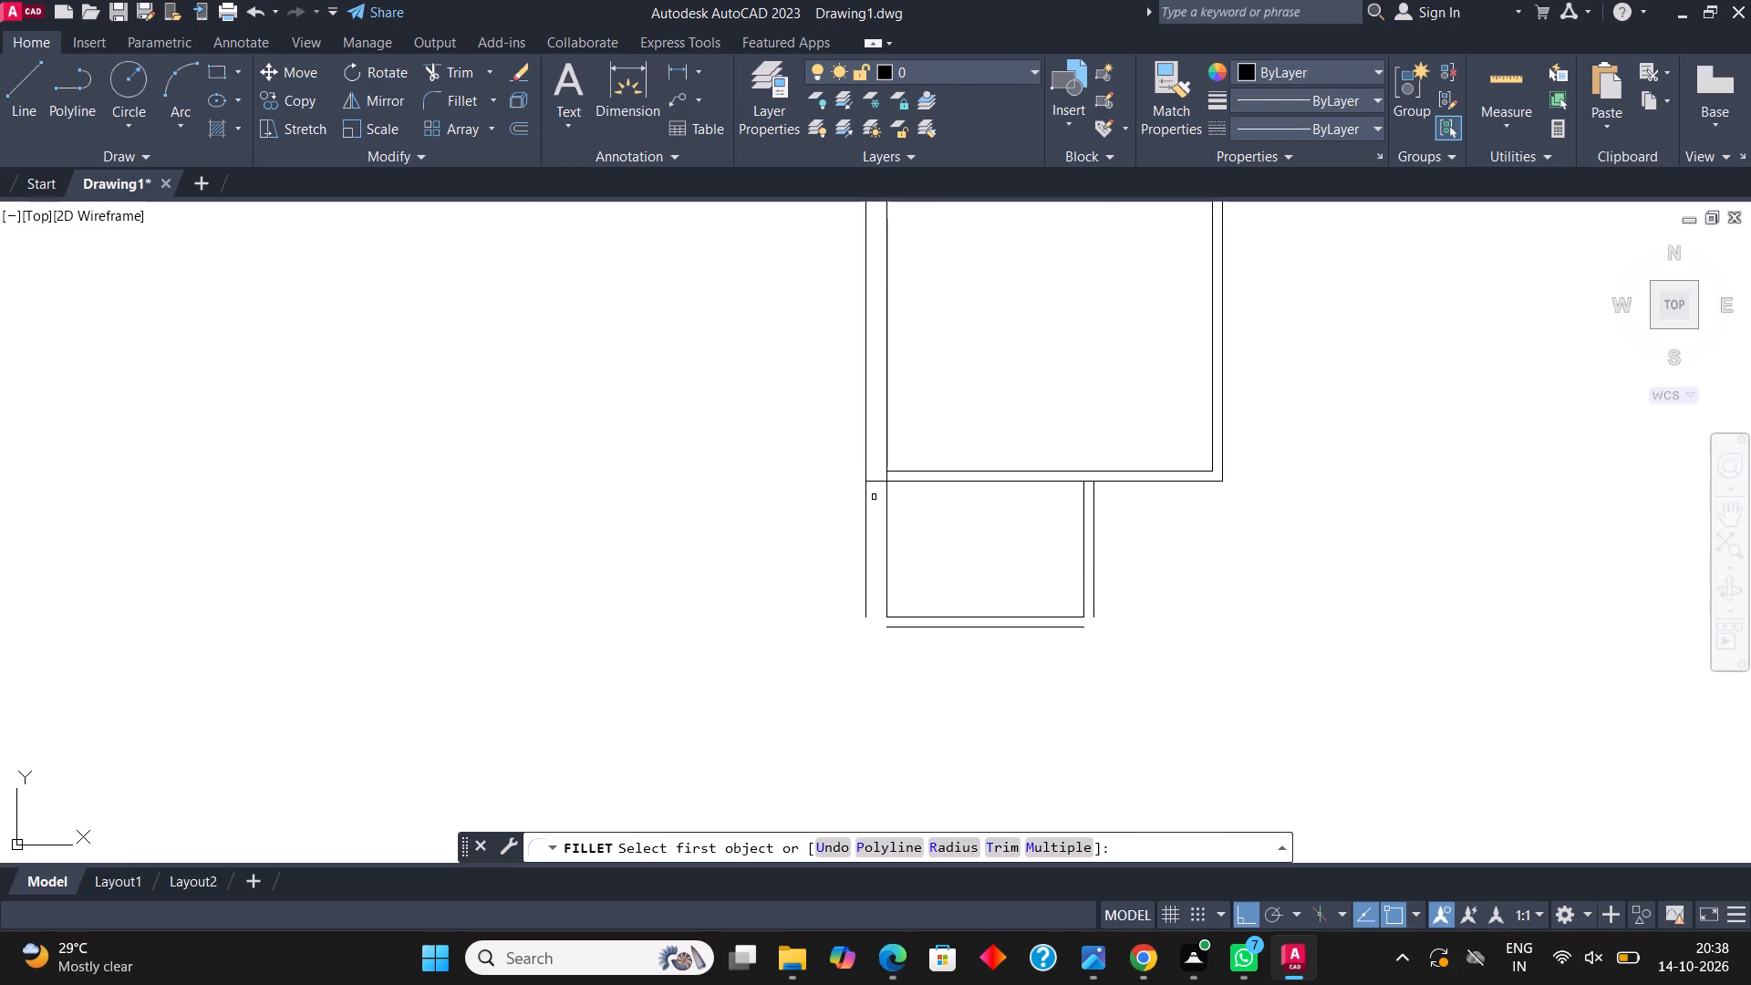
left_click(867, 570)
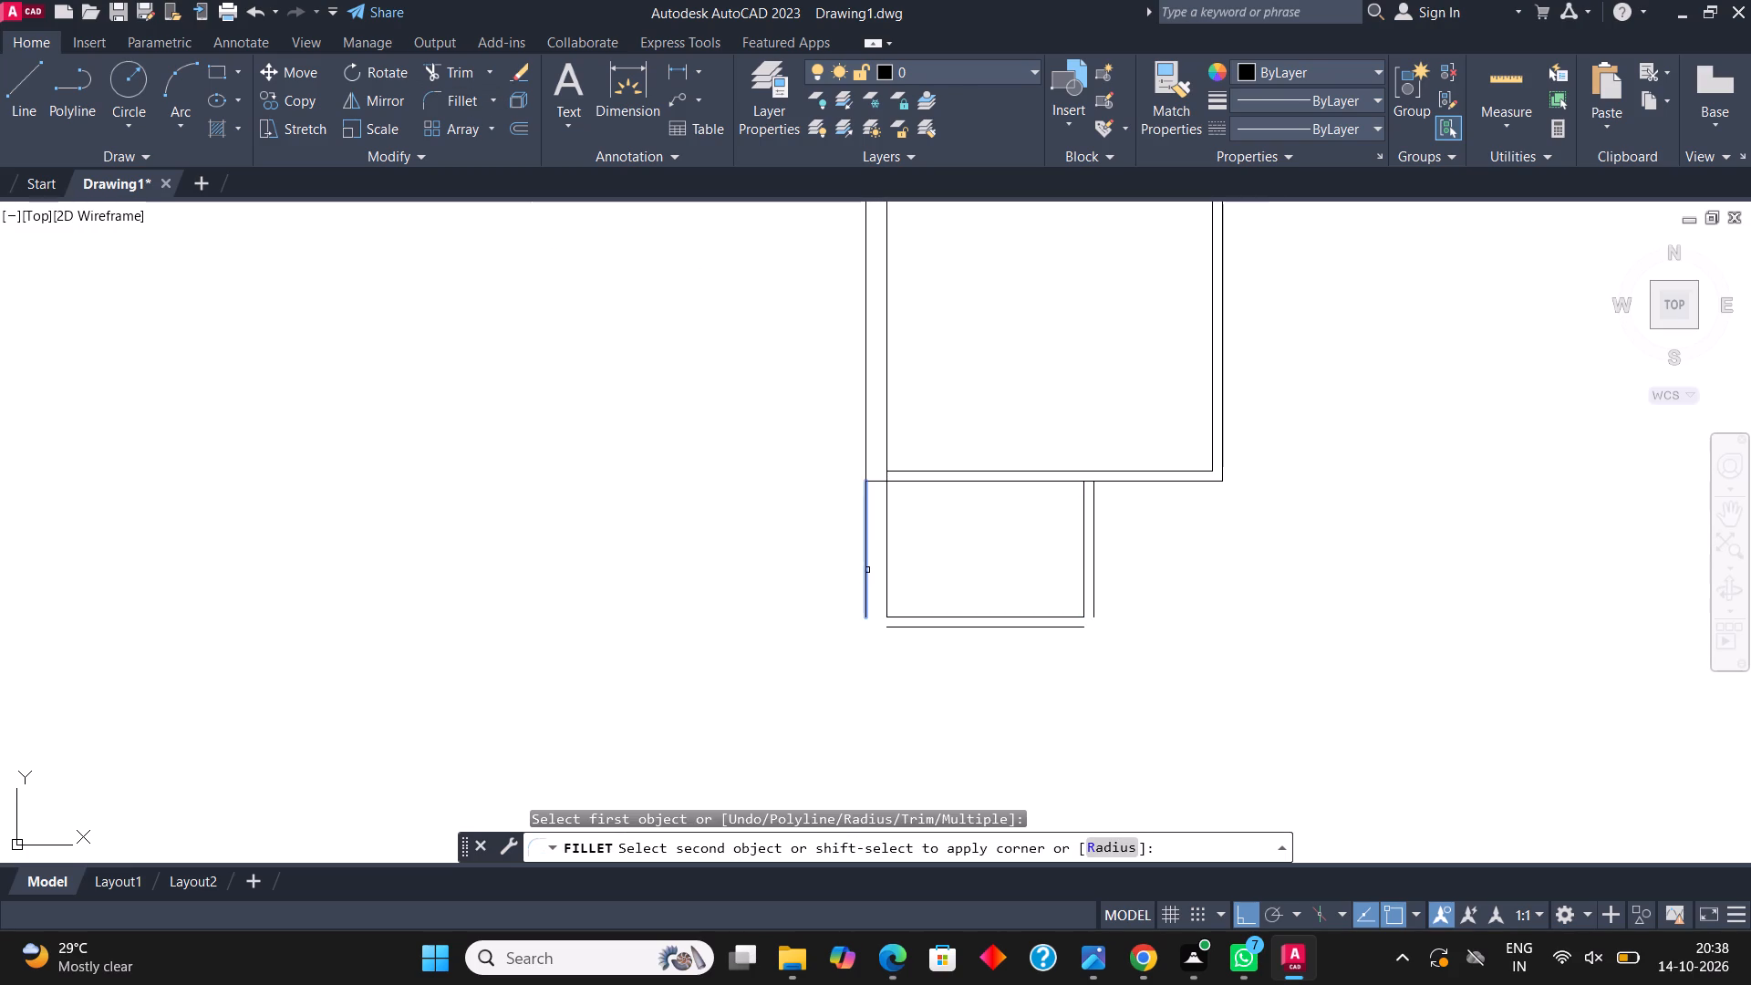
left_click(899, 626)
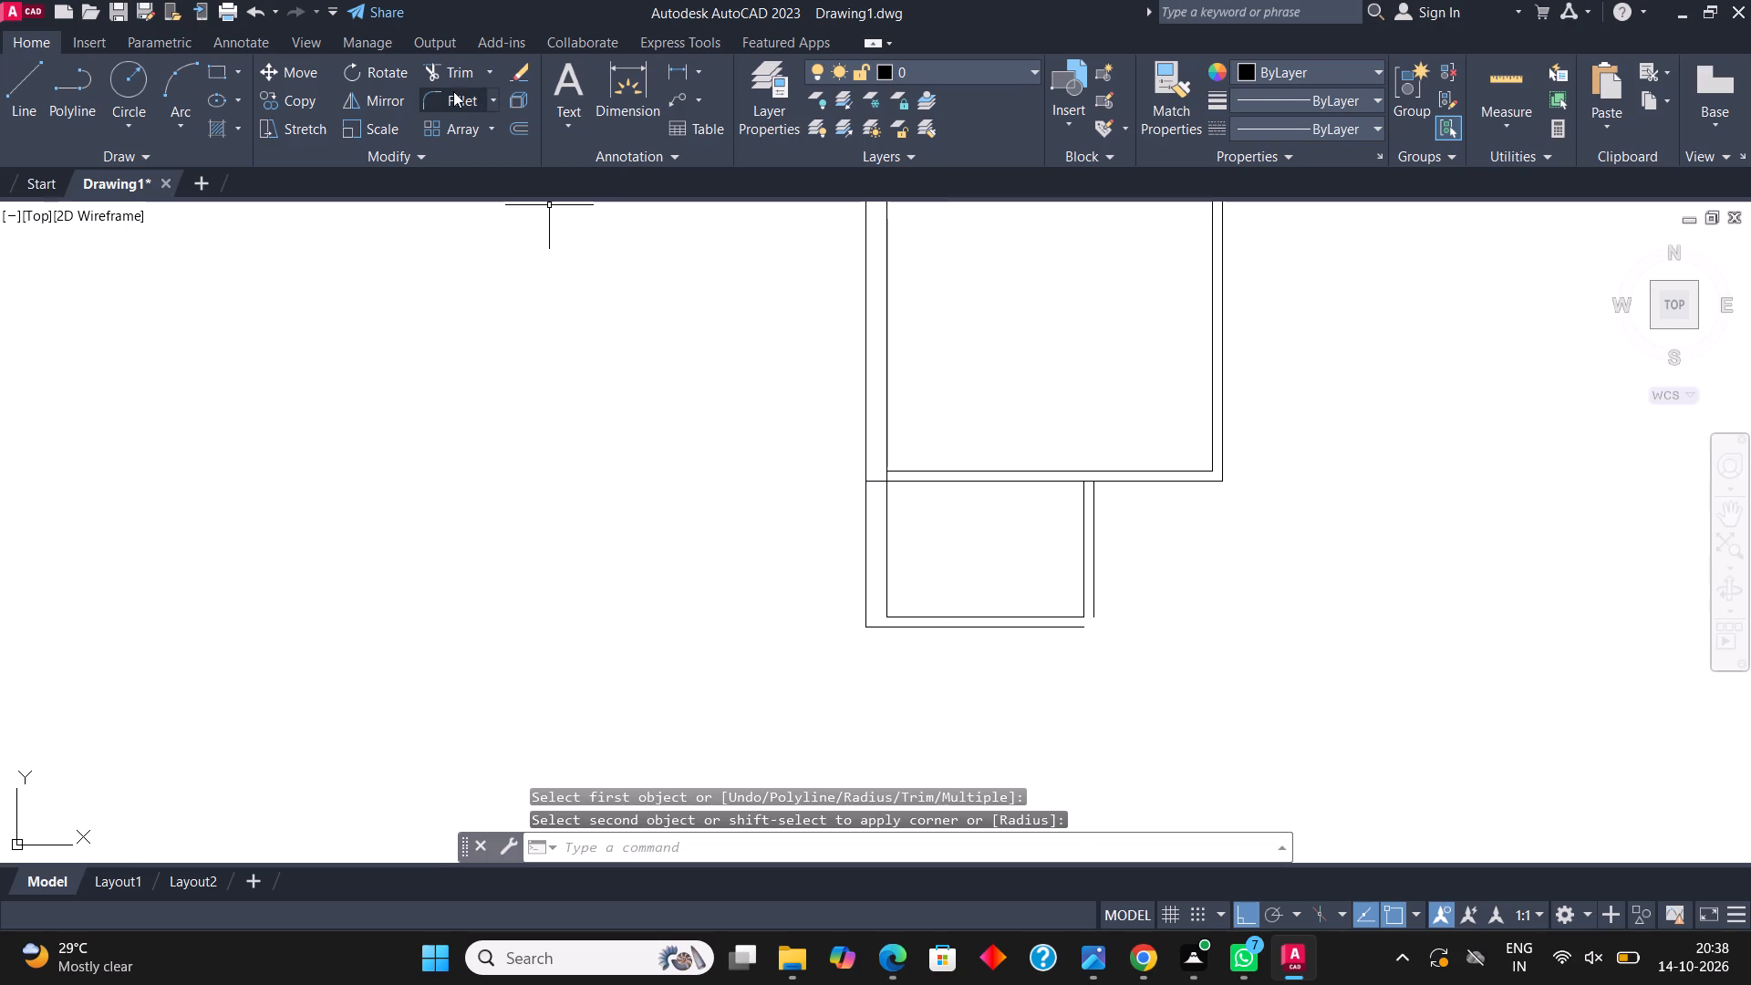
left_click(458, 93)
left_click(1058, 627)
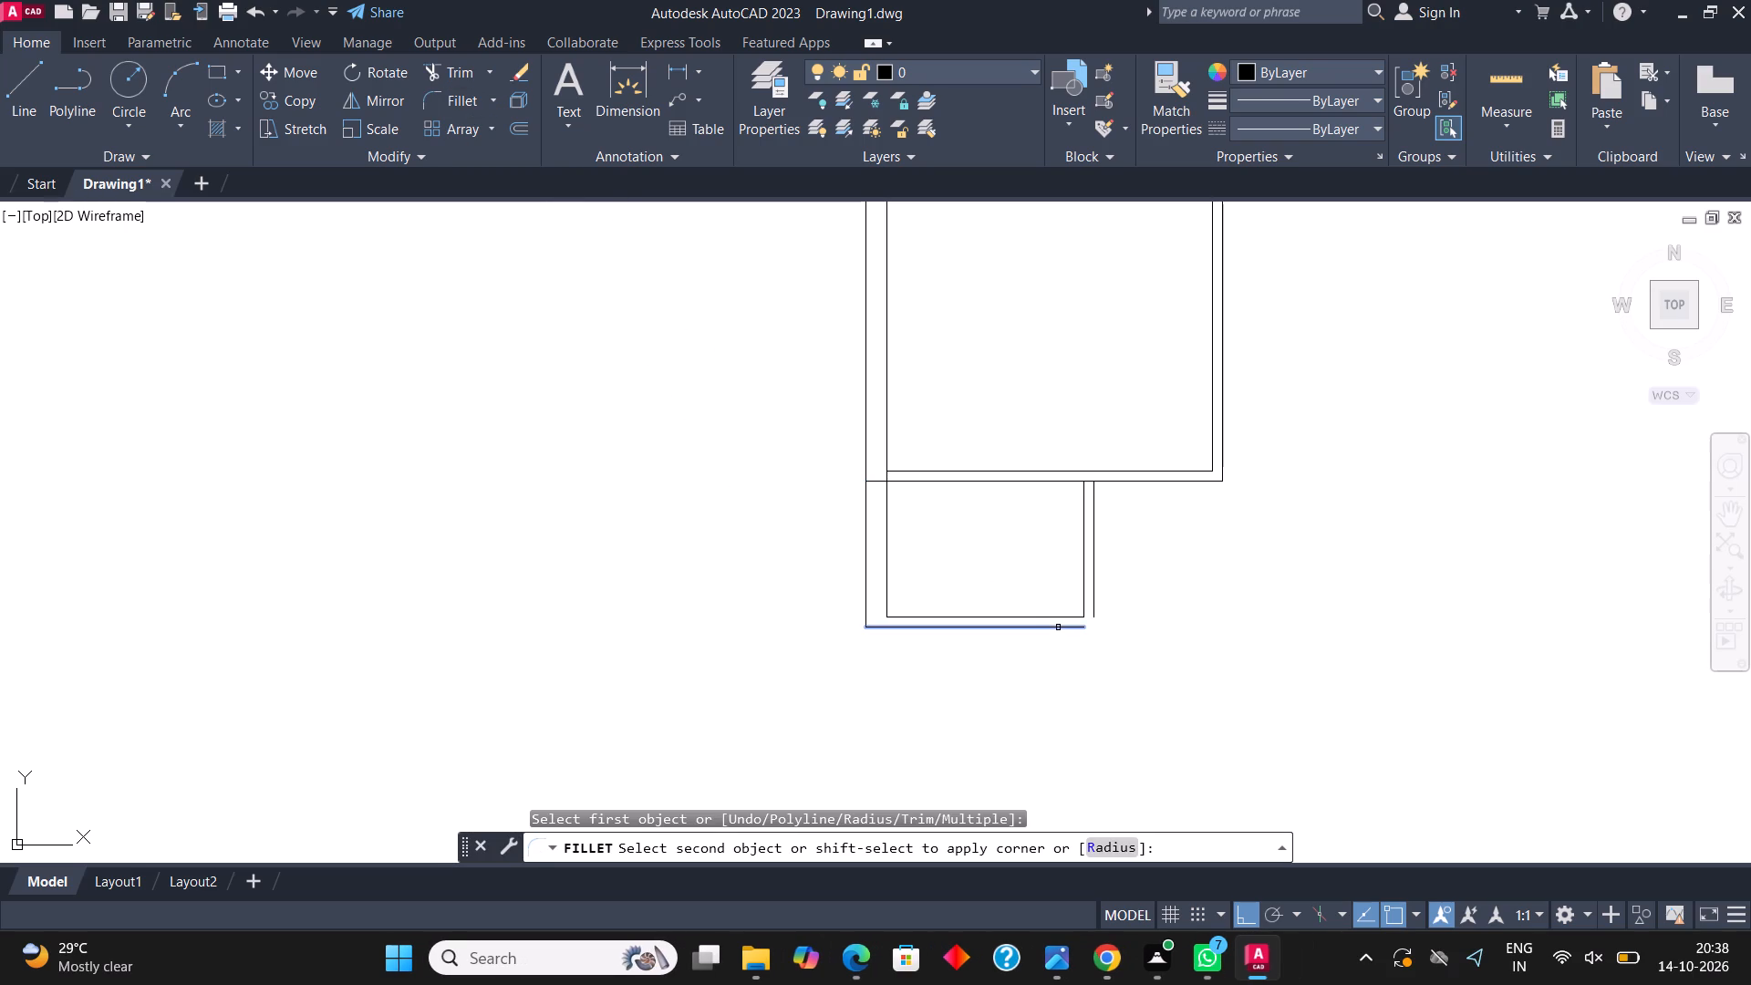
left_click(1092, 591)
Draw a 7'9" line straight down from the small room's outer bottom-right corner.
scroll(860, 571, "down", 2)
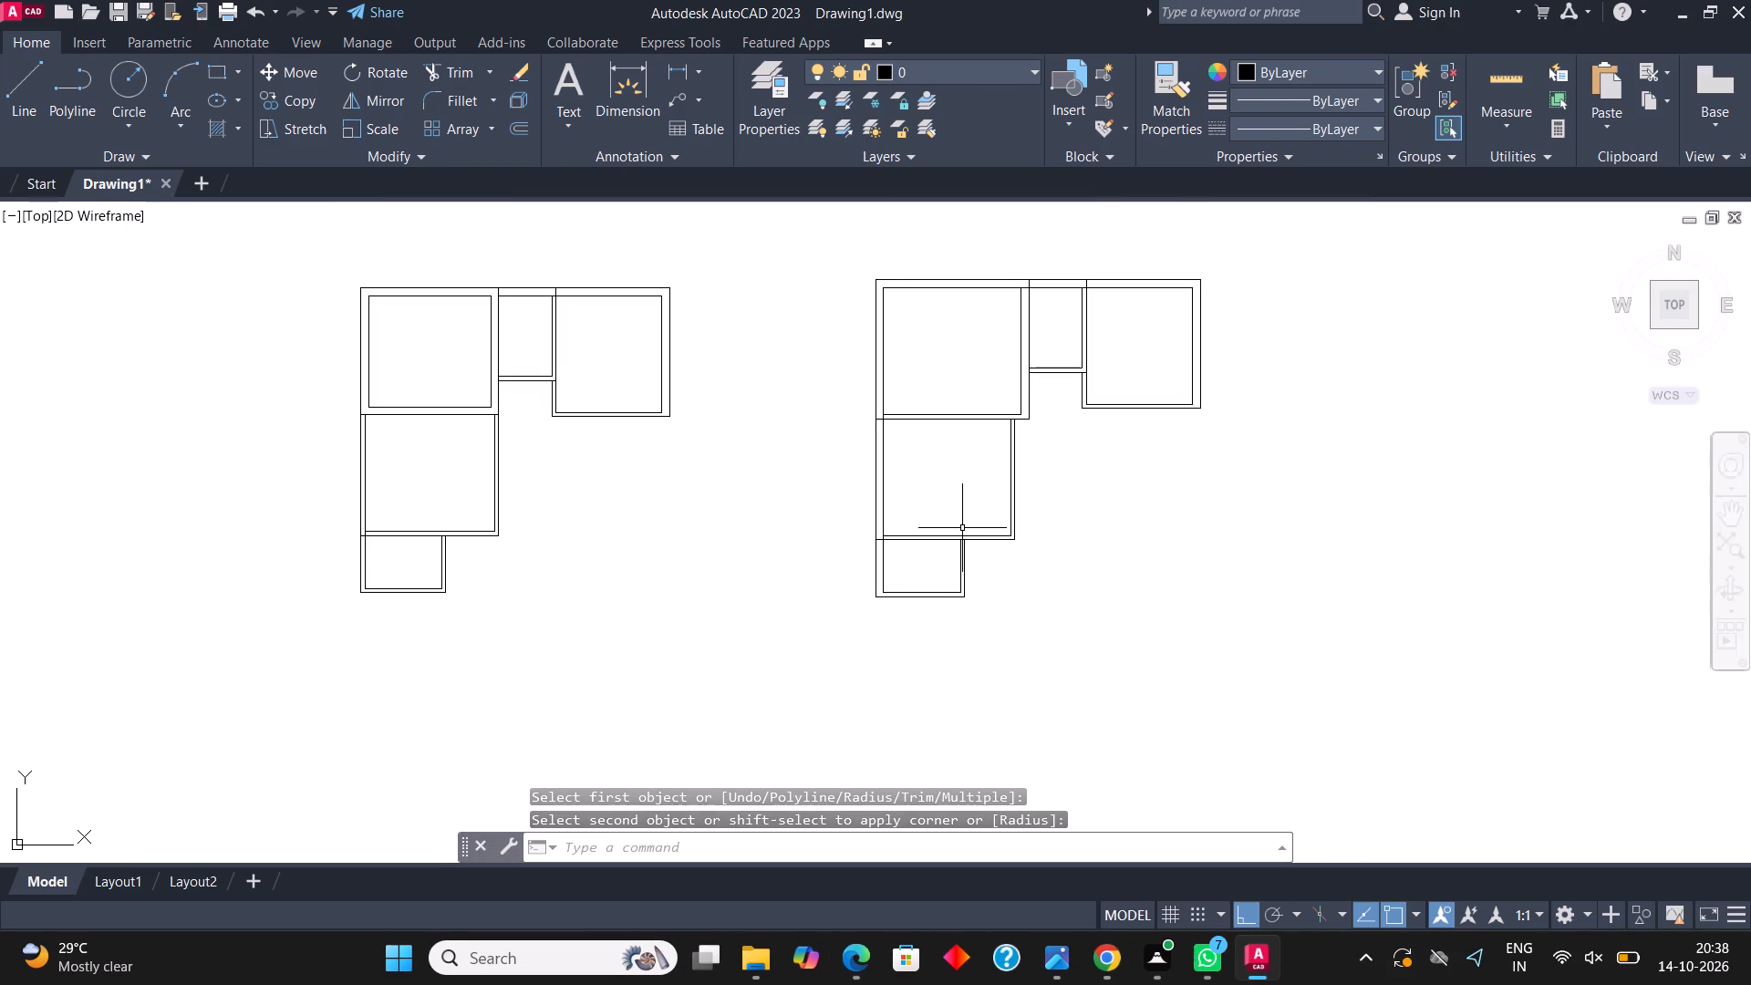
left_click(32, 85)
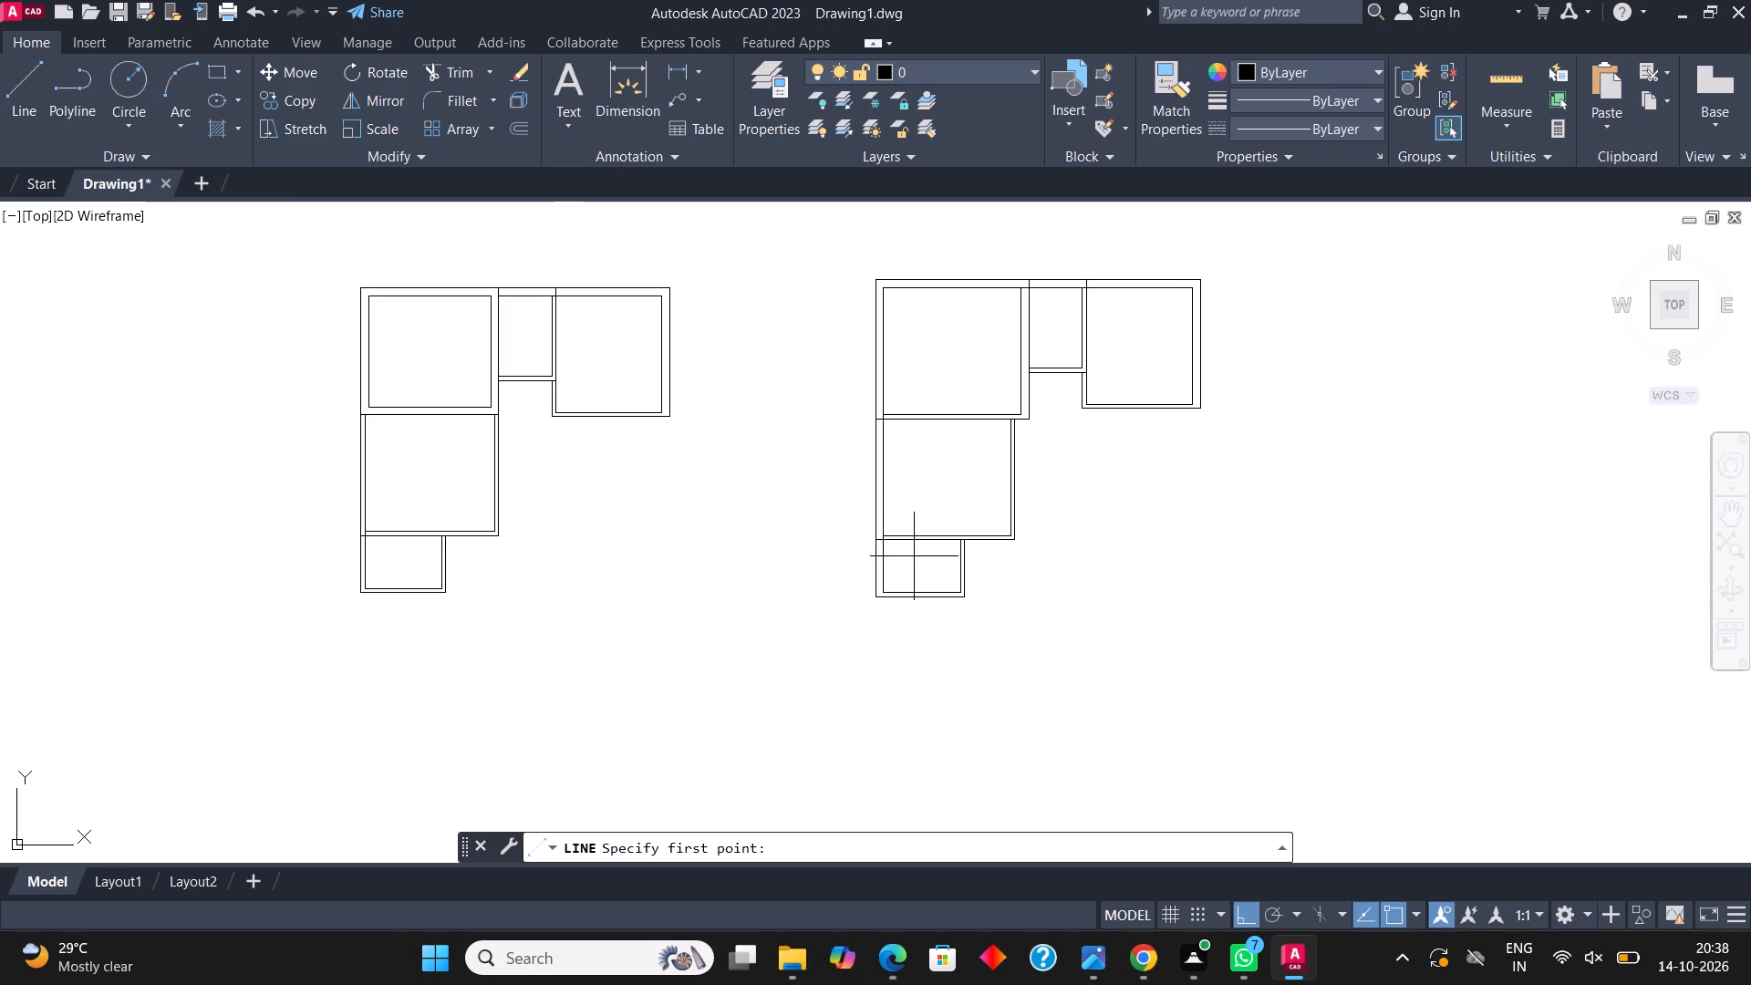
scroll(851, 564, "up", 2)
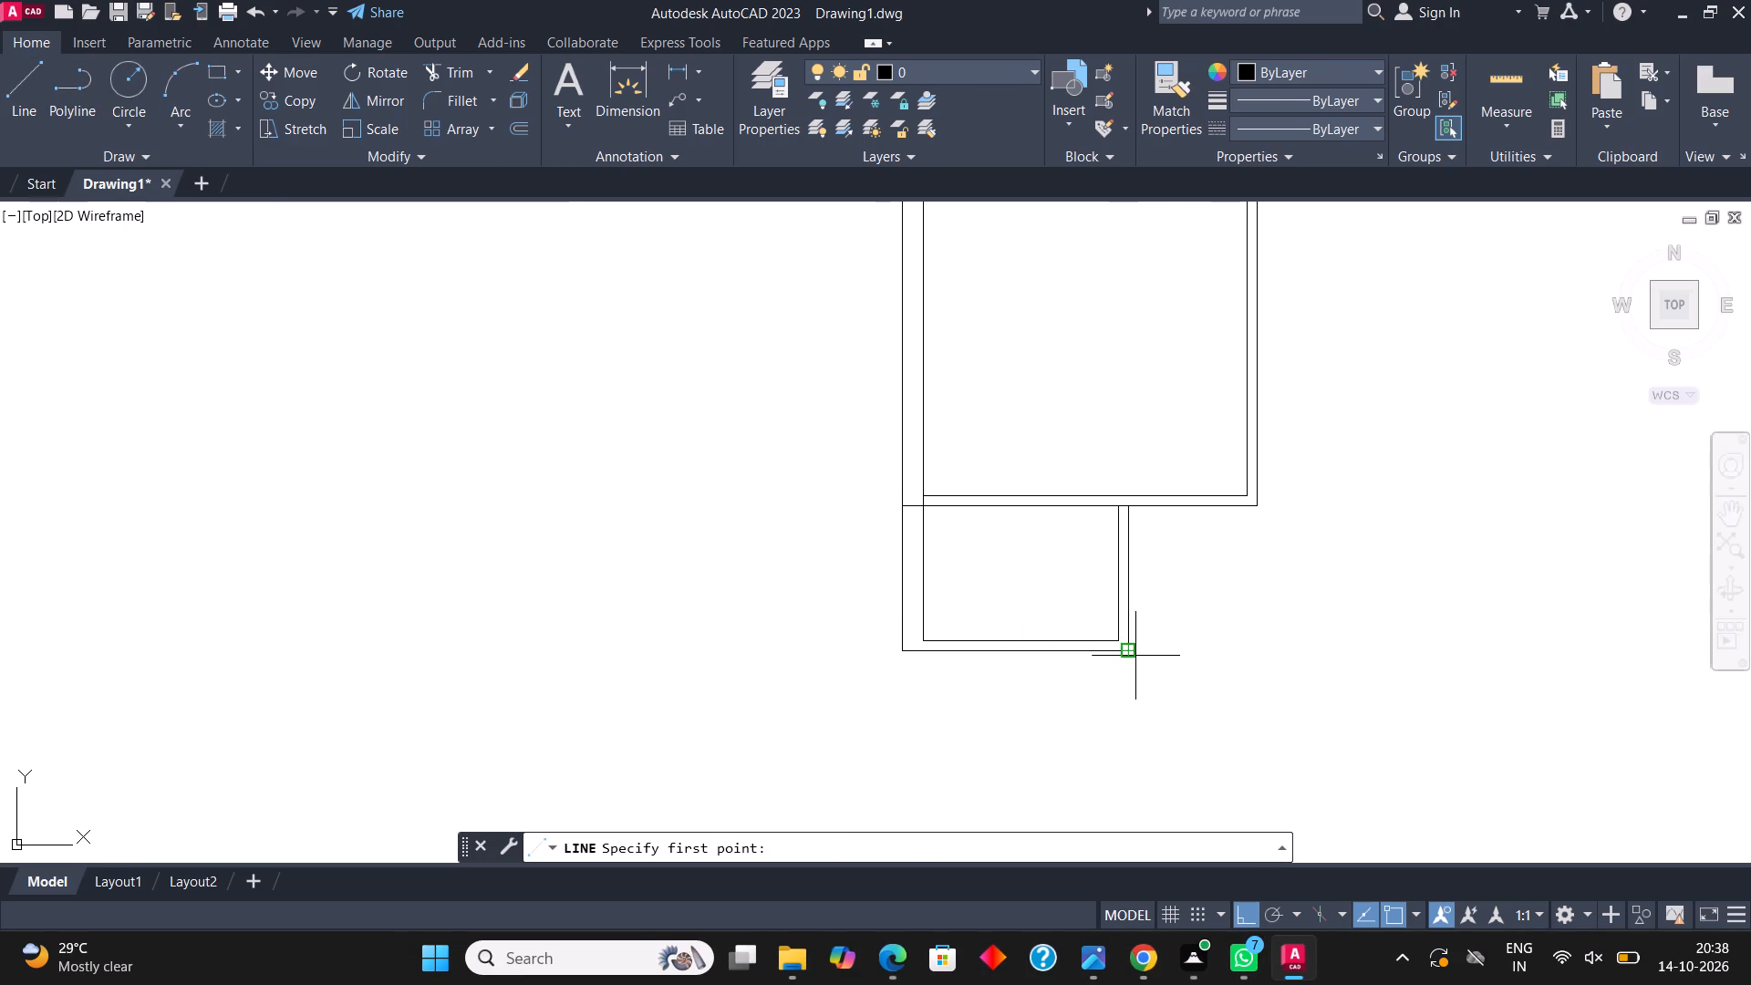
left_click(1135, 656)
type("7'9\"")
key("Return")
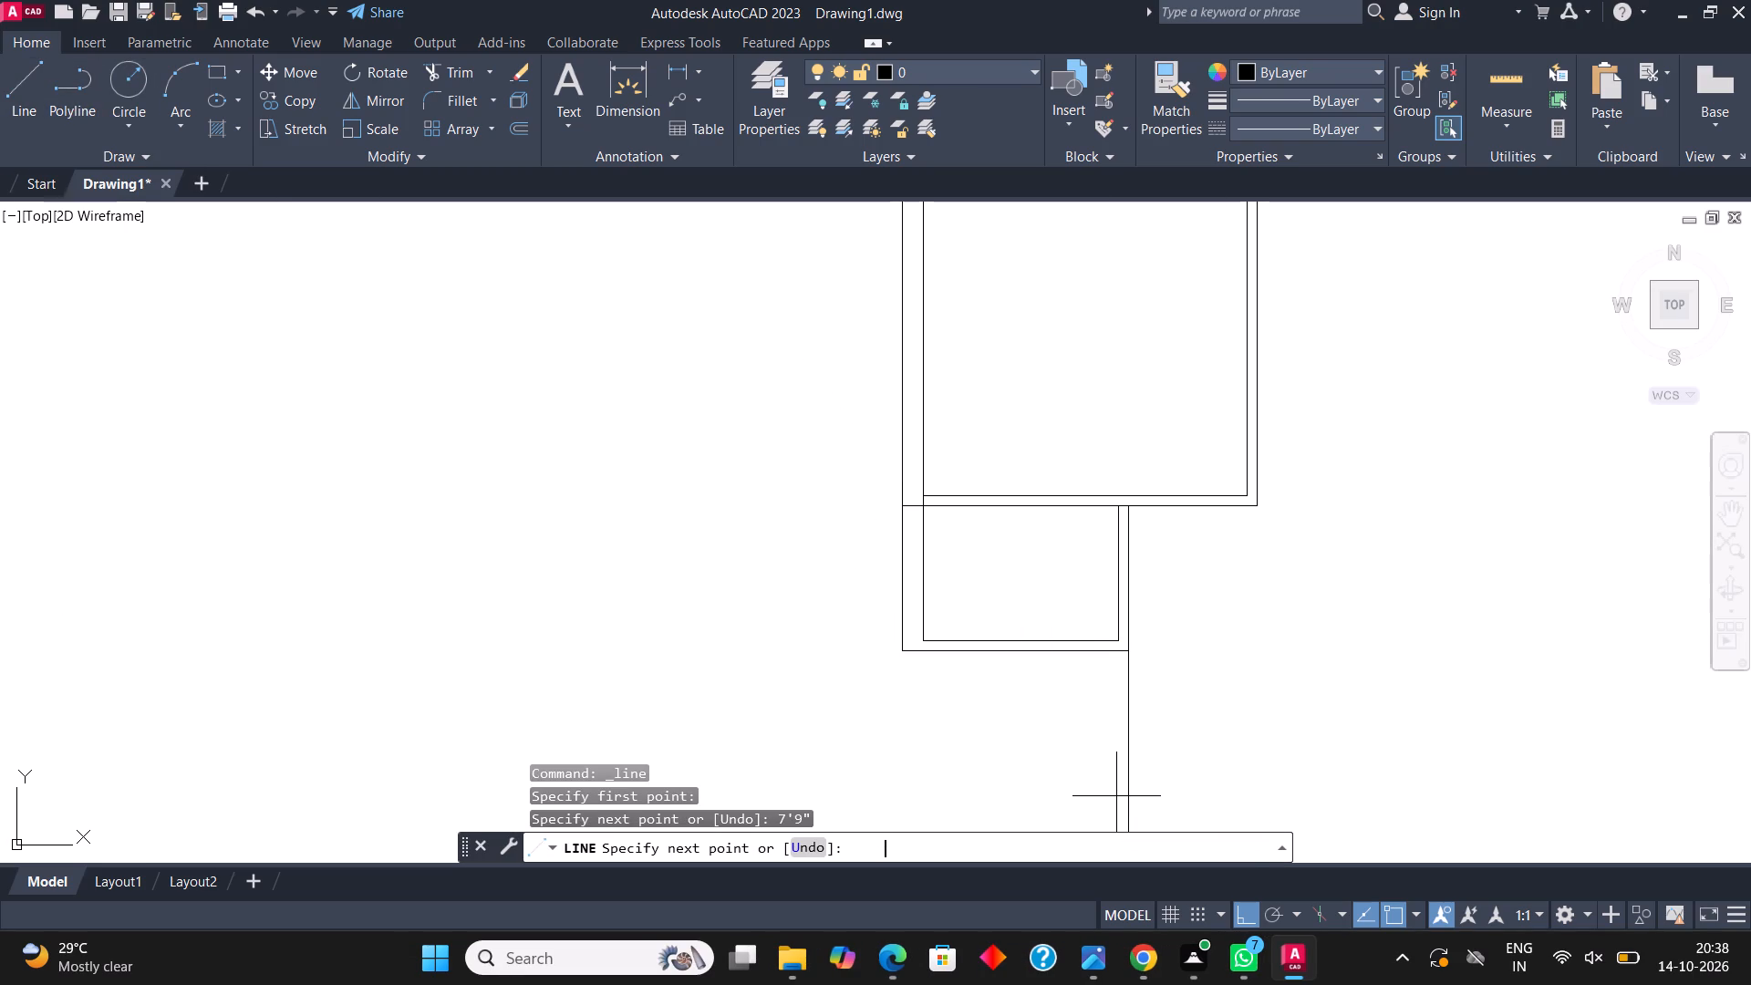
middle_click_drag(1197, 594, 1188, 449)
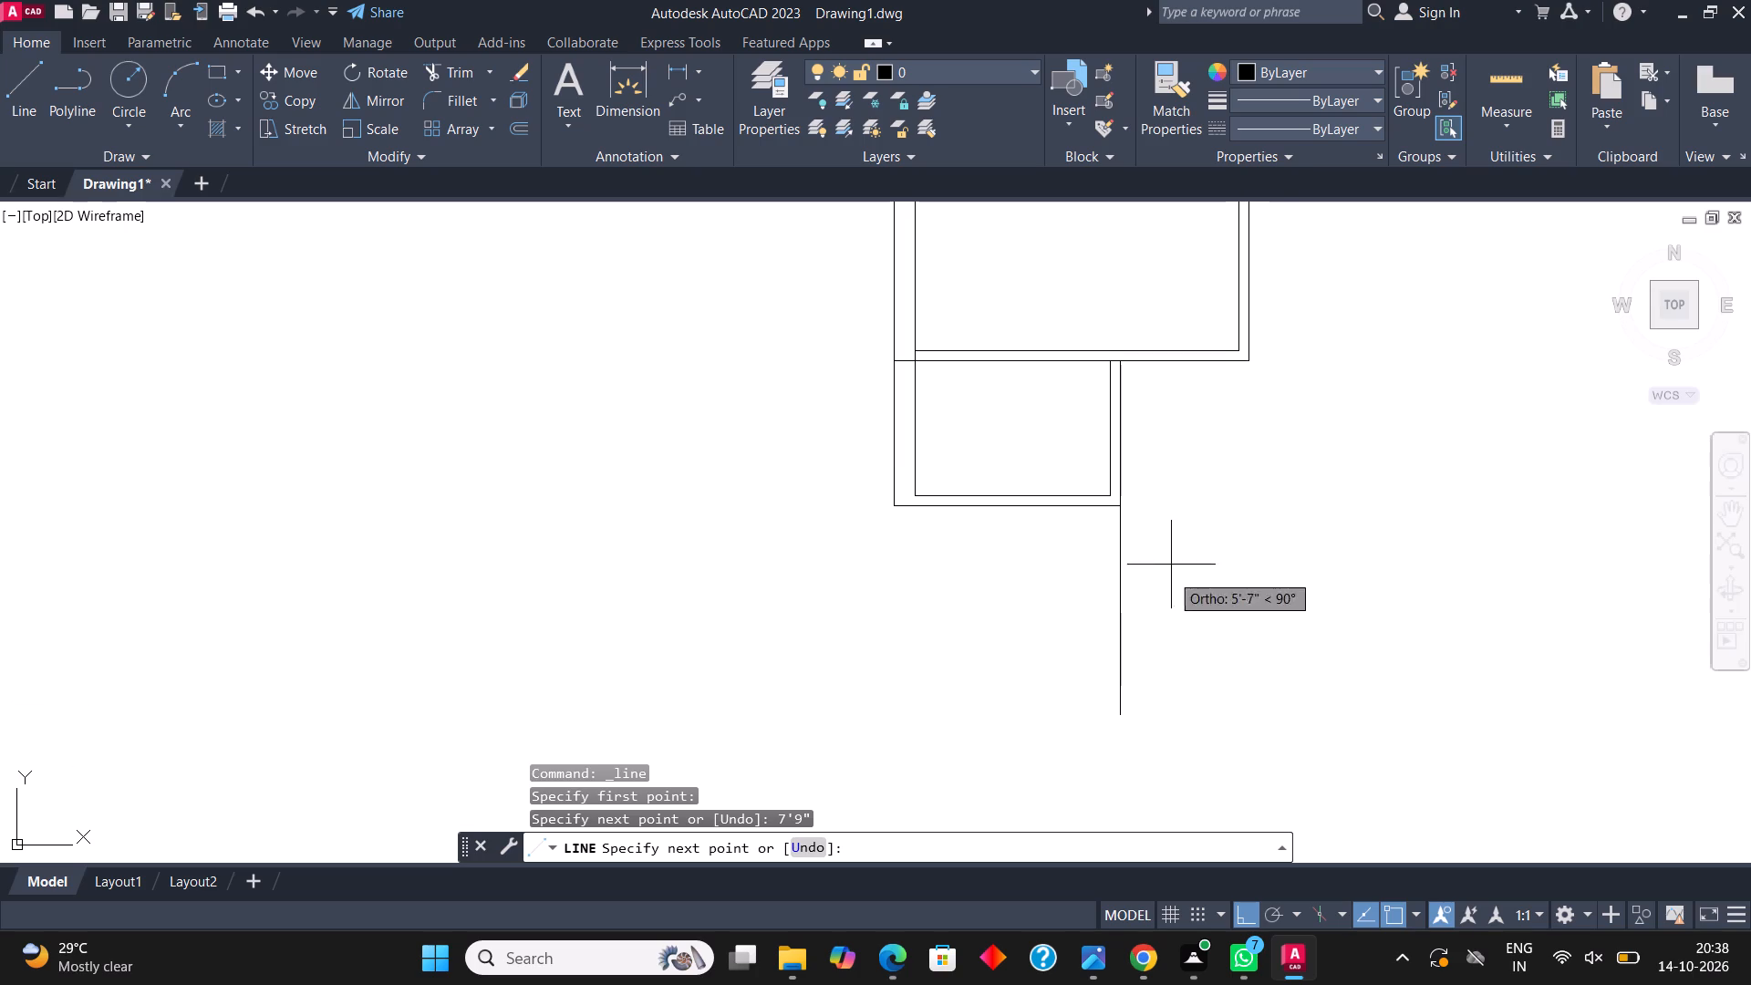
key("Escape")
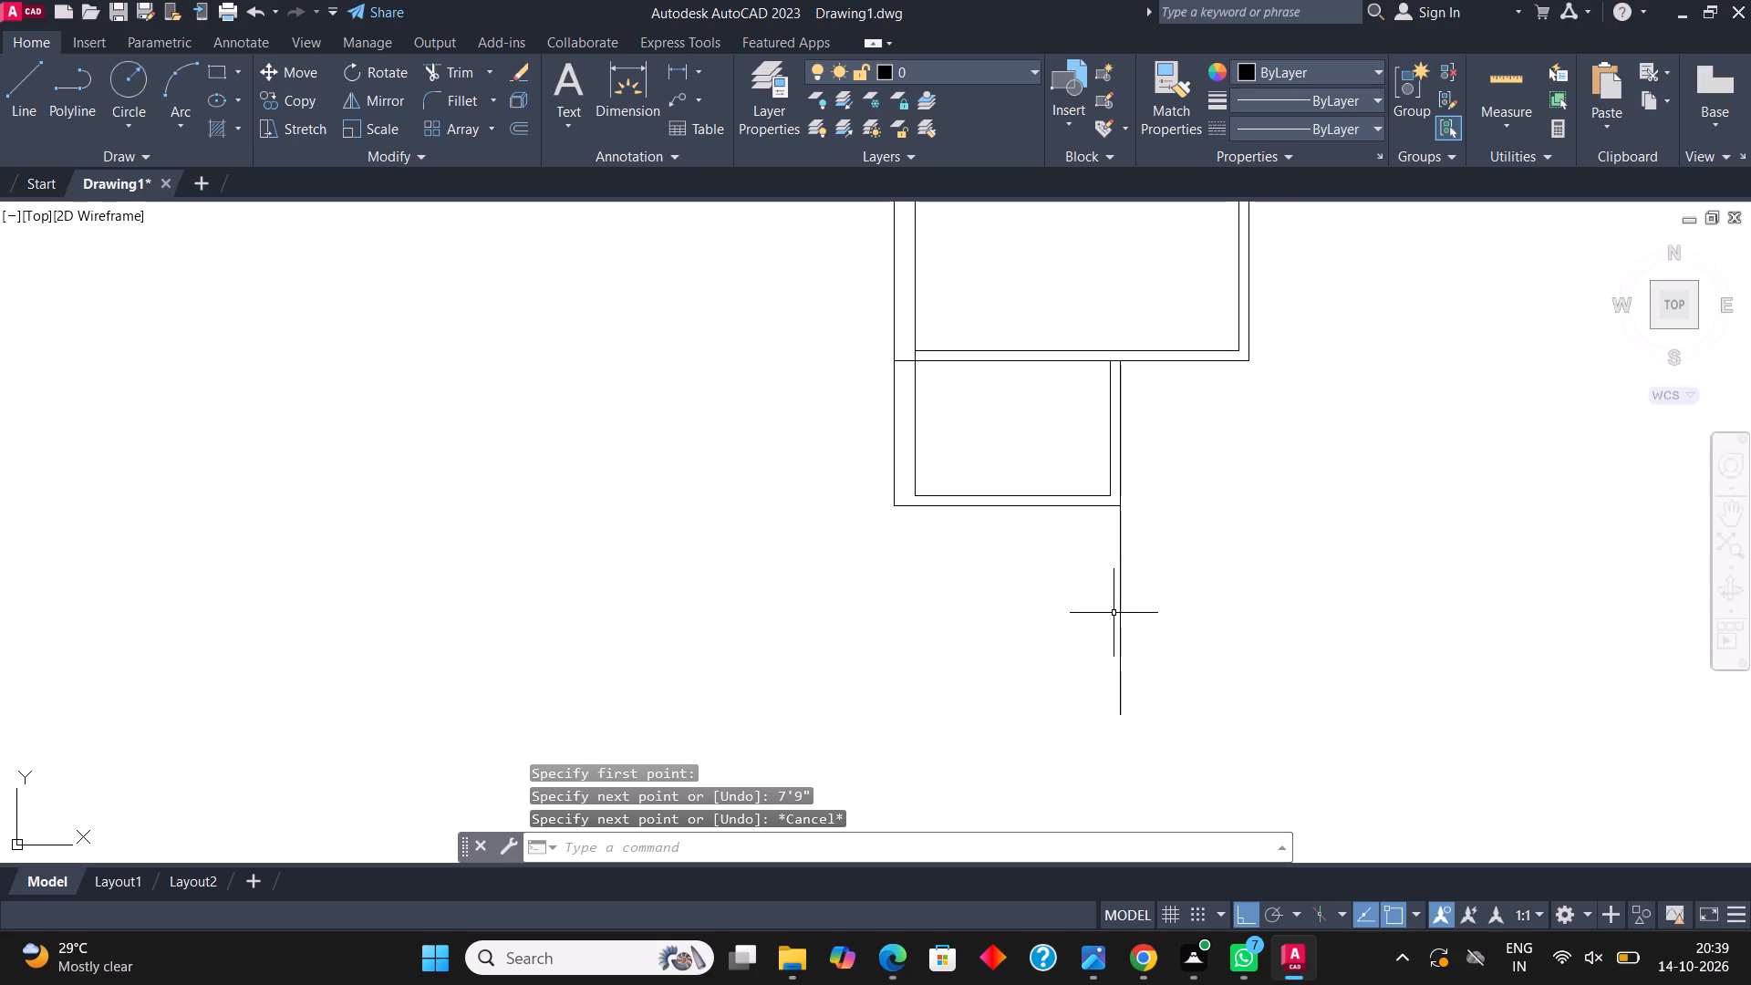
left_click(1114, 613)
left_click(1052, 579)
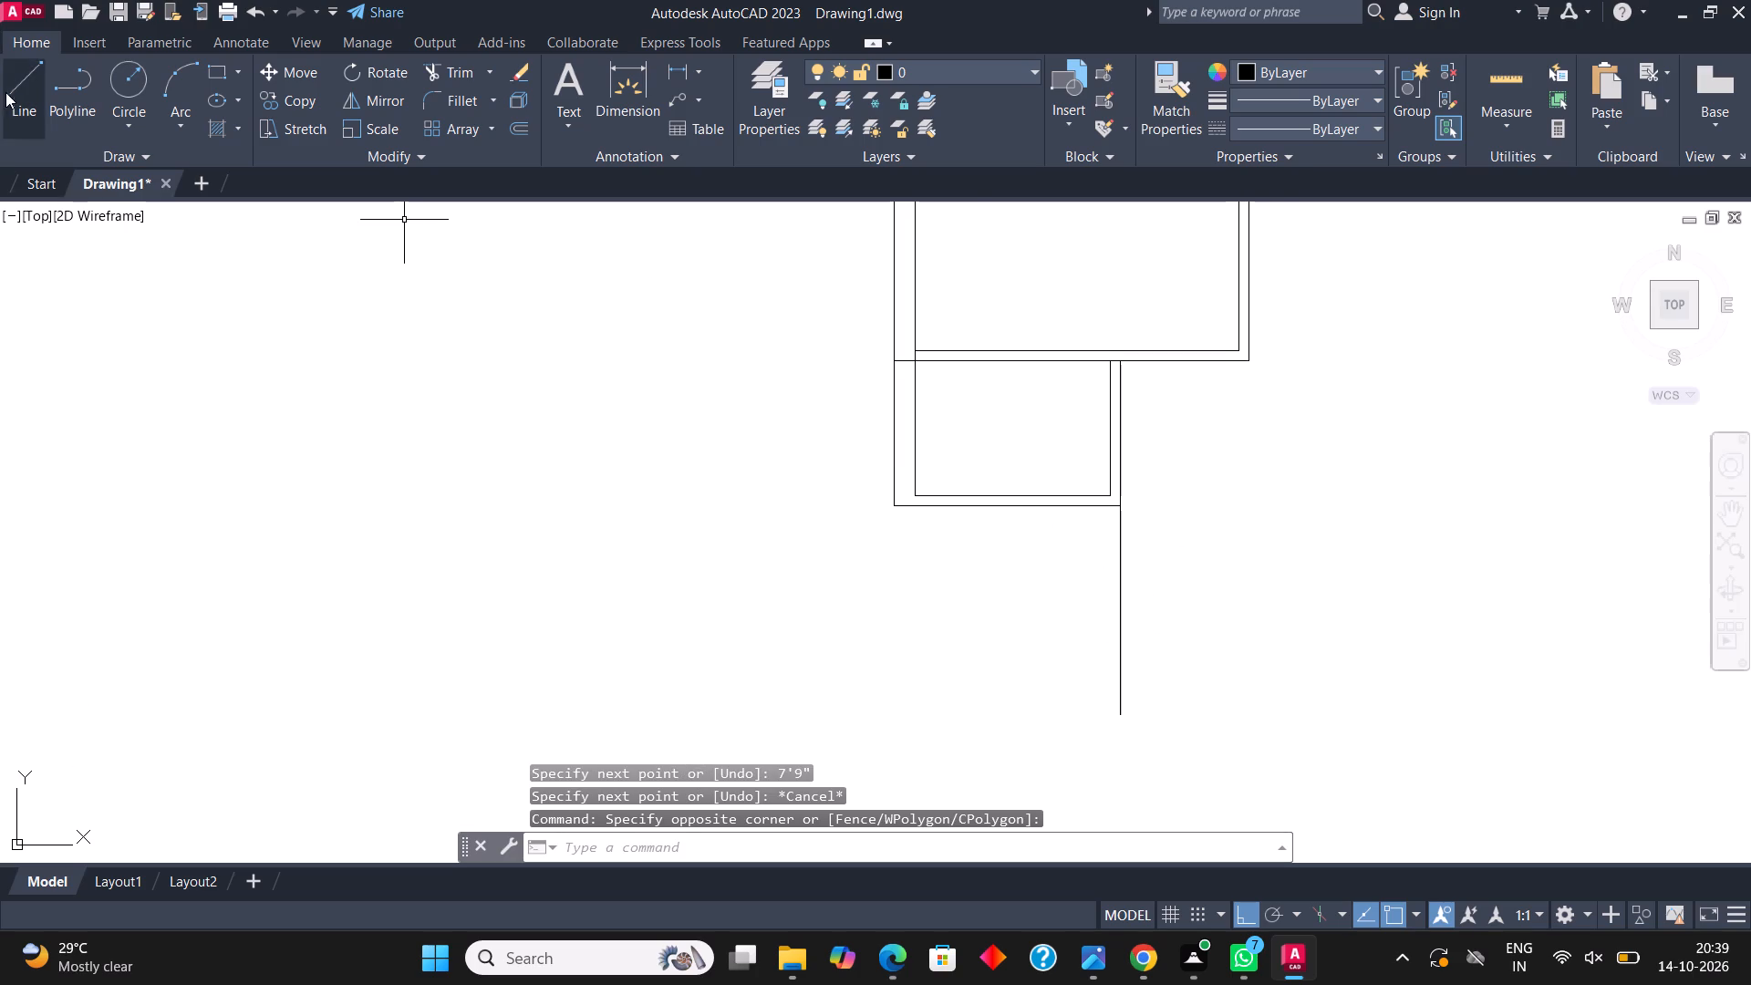
From the small room's inner bottom-right corner, draw a line through its bottom wall, then 7'9" down, 6' left, and back up to the wall.
left_click(5, 92)
left_click(1111, 498)
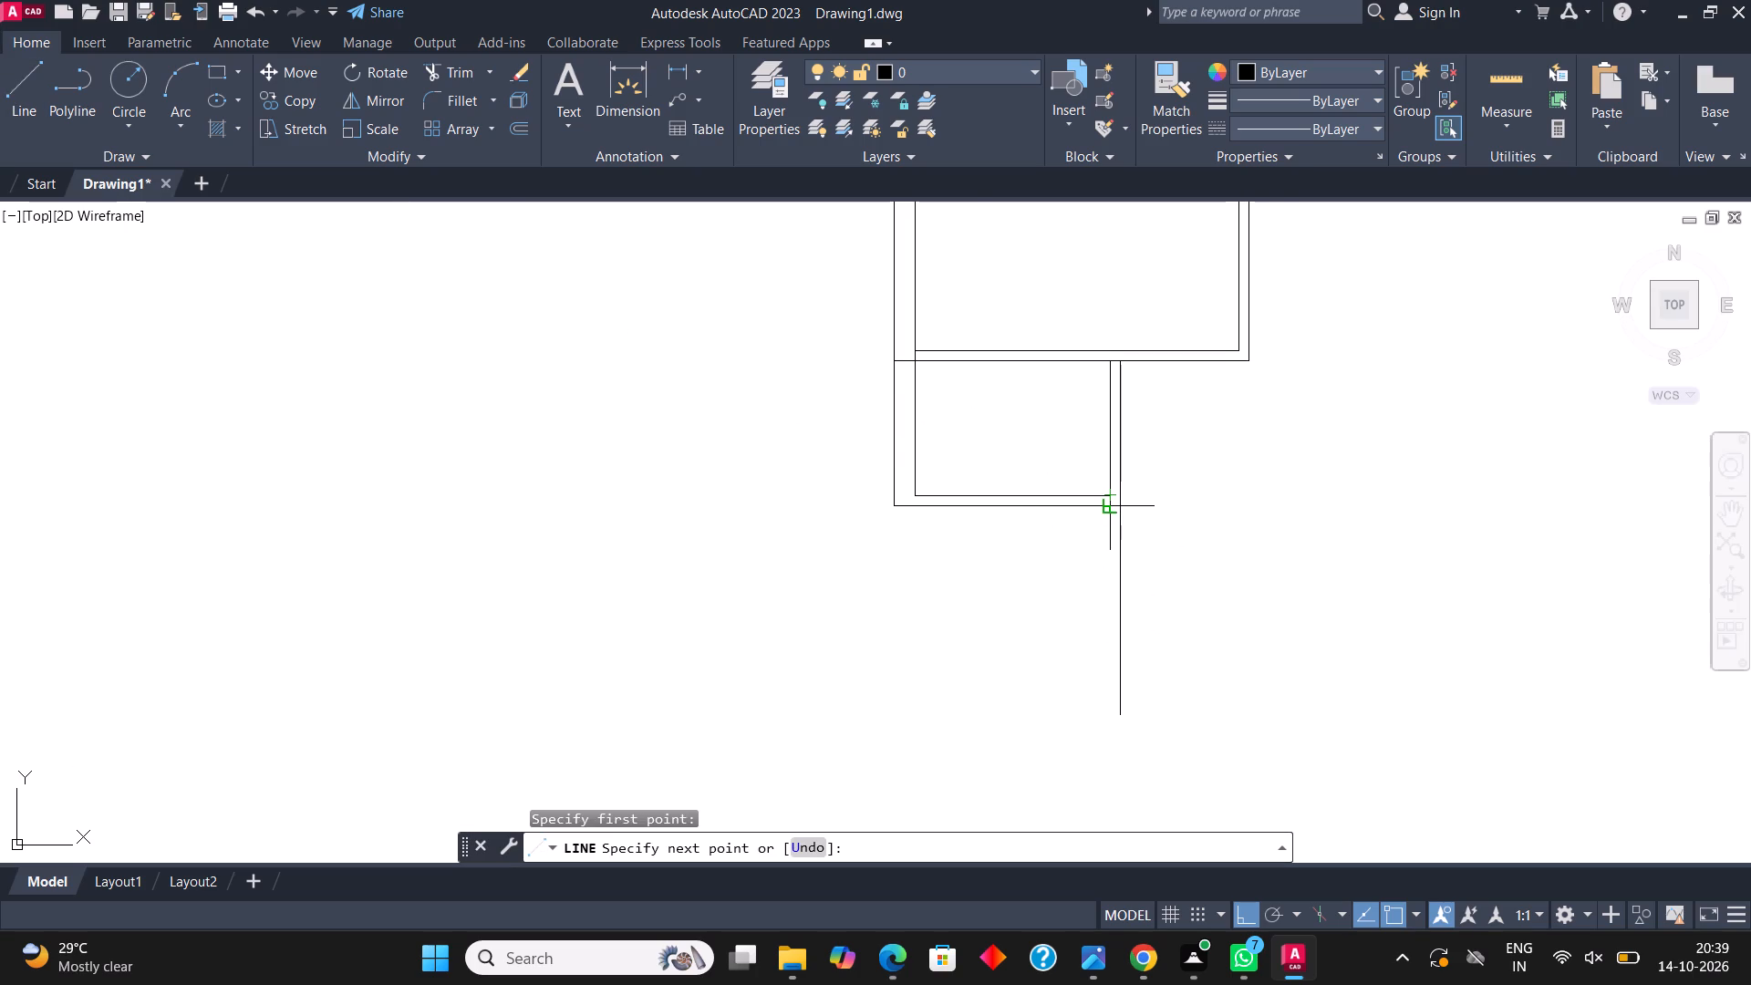
left_click(1111, 510)
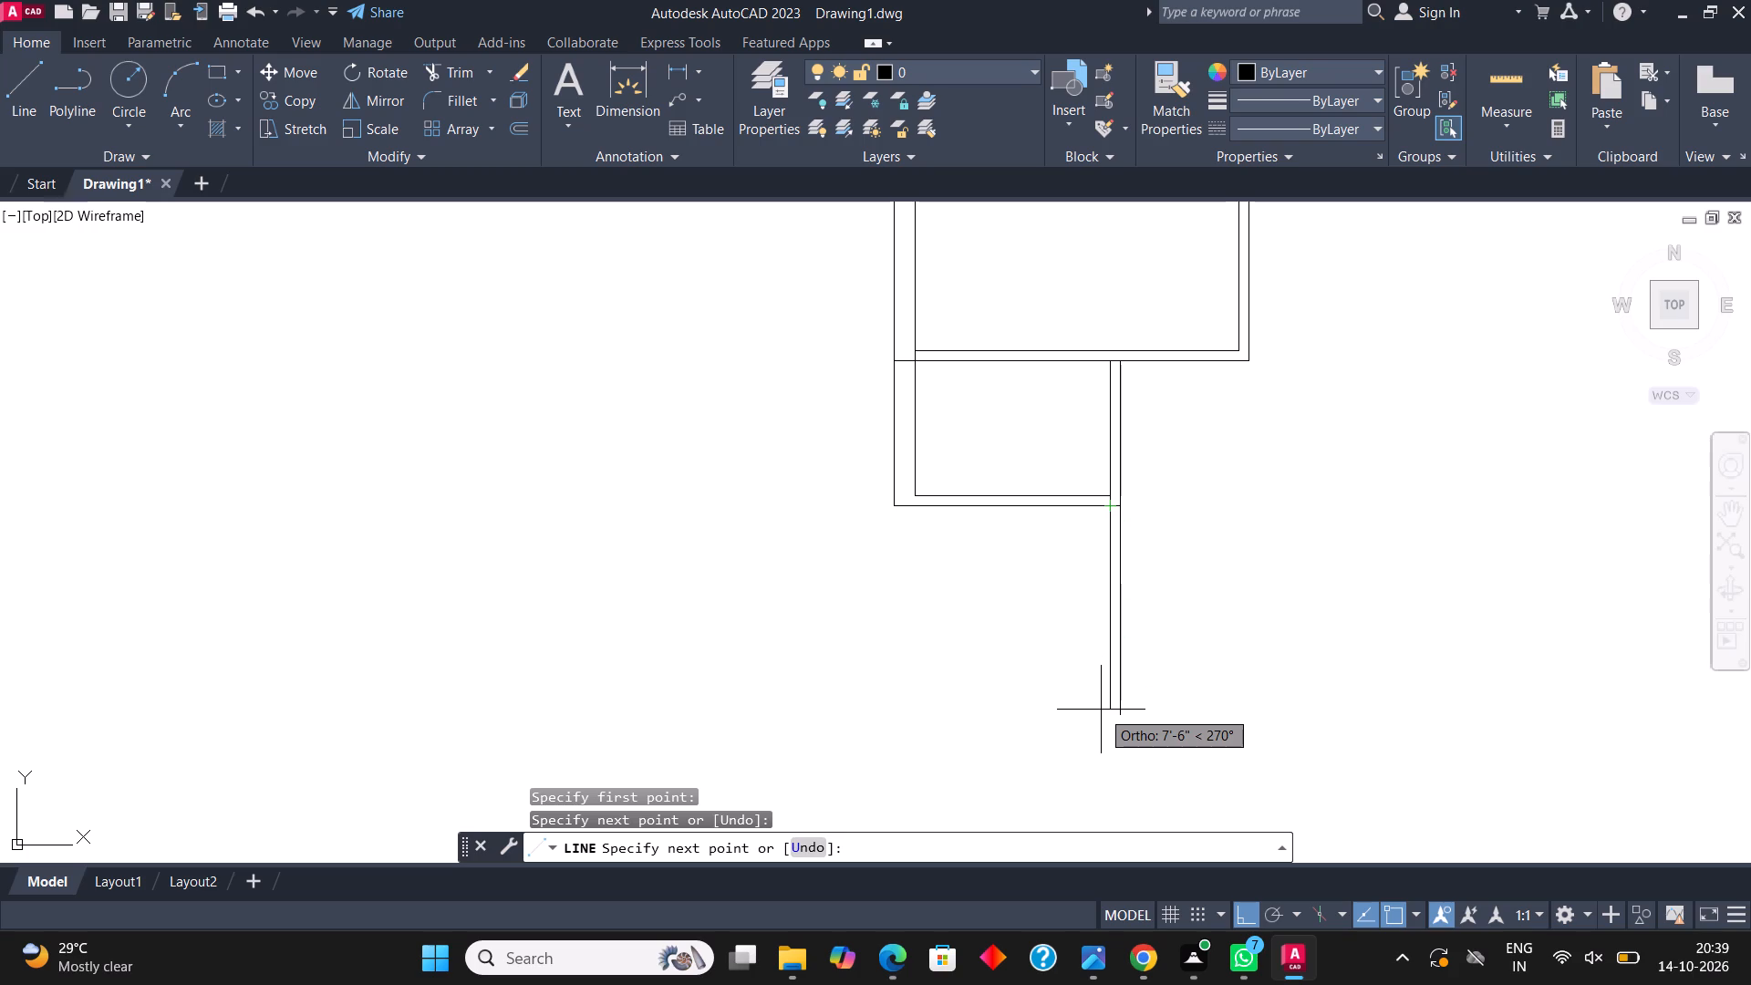
type("7'9\"")
key("Return")
type("6'")
key("Return")
left_click(951, 506)
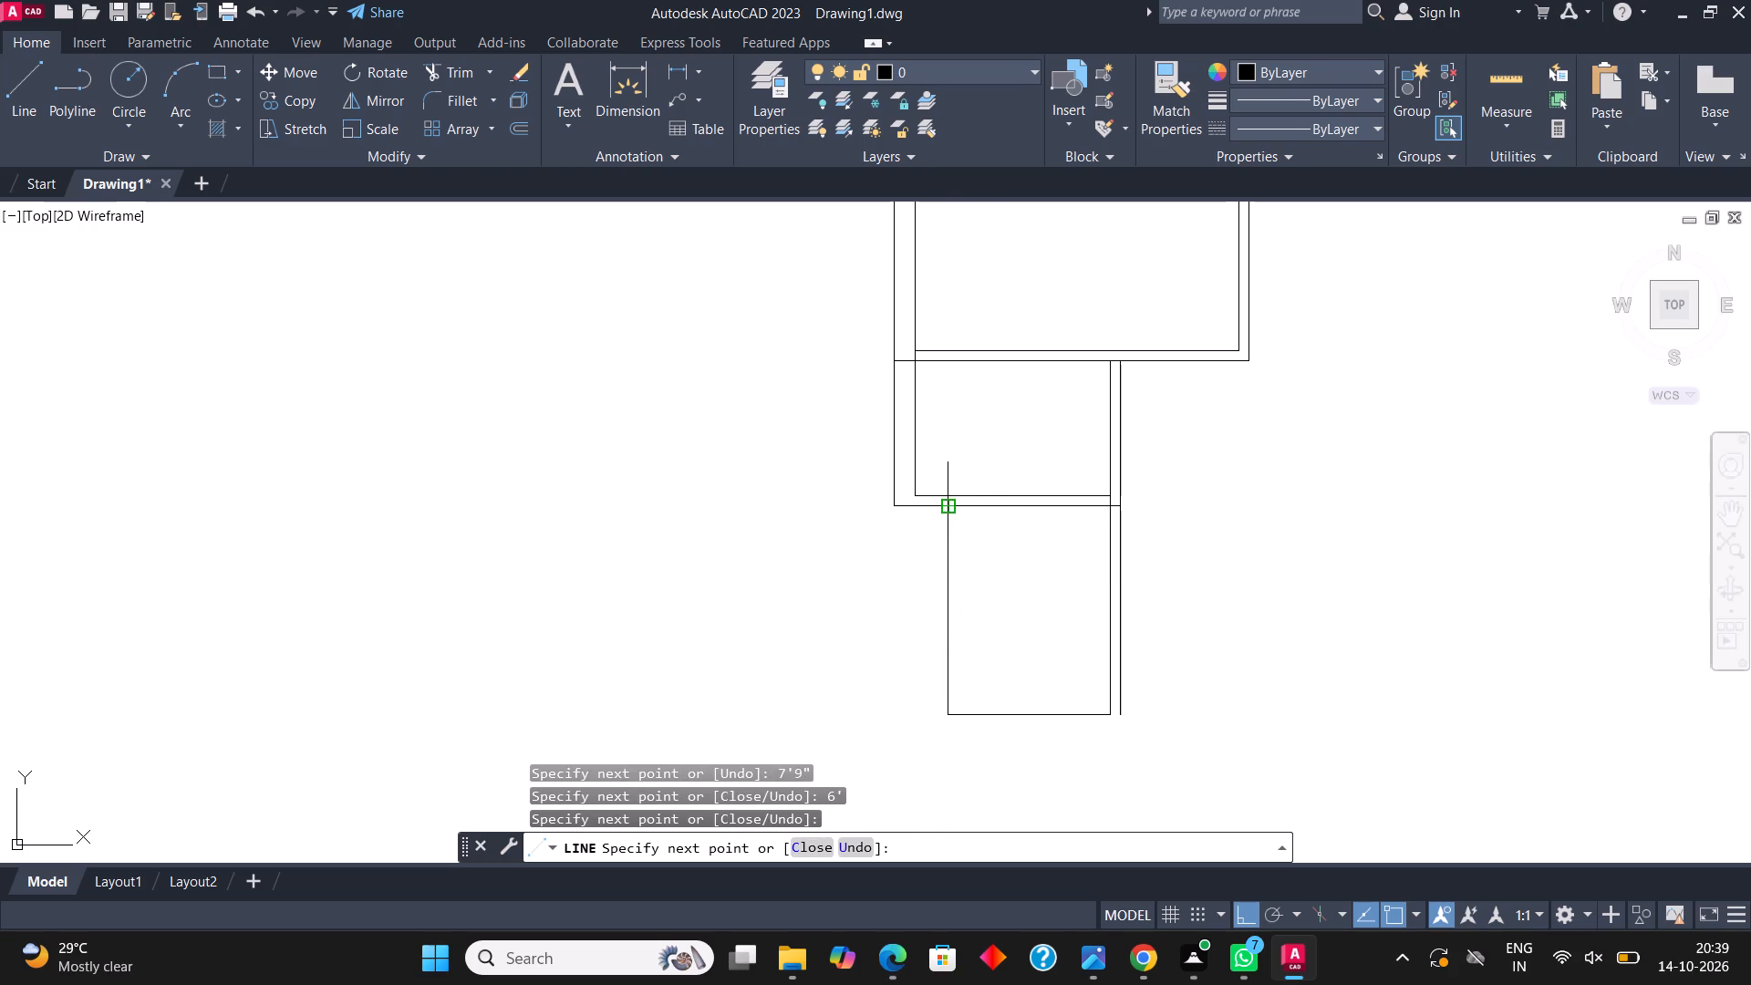
key("Escape")
Offset the left and bottom wall lines of the 6' by 7'9" room 4.5" outward.
middle_click_drag(1110, 585, 1102, 559)
left_click_drag(998, 711, 984, 705)
left_click(859, 623)
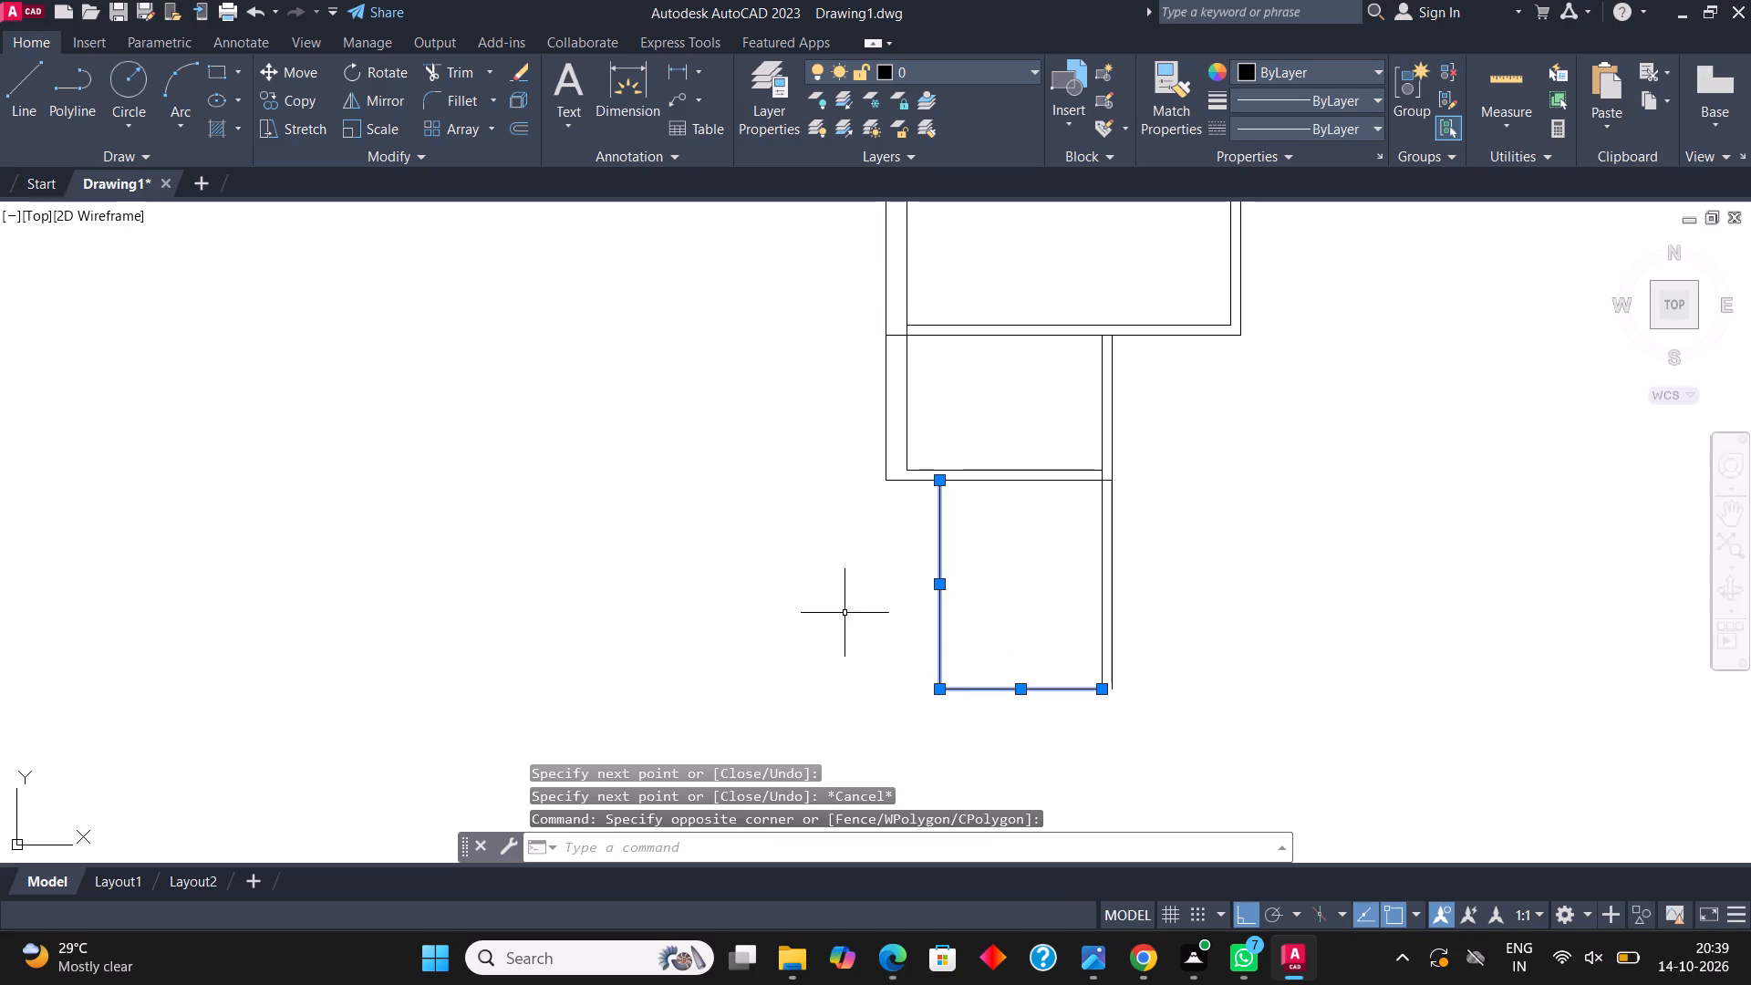
left_click(521, 118)
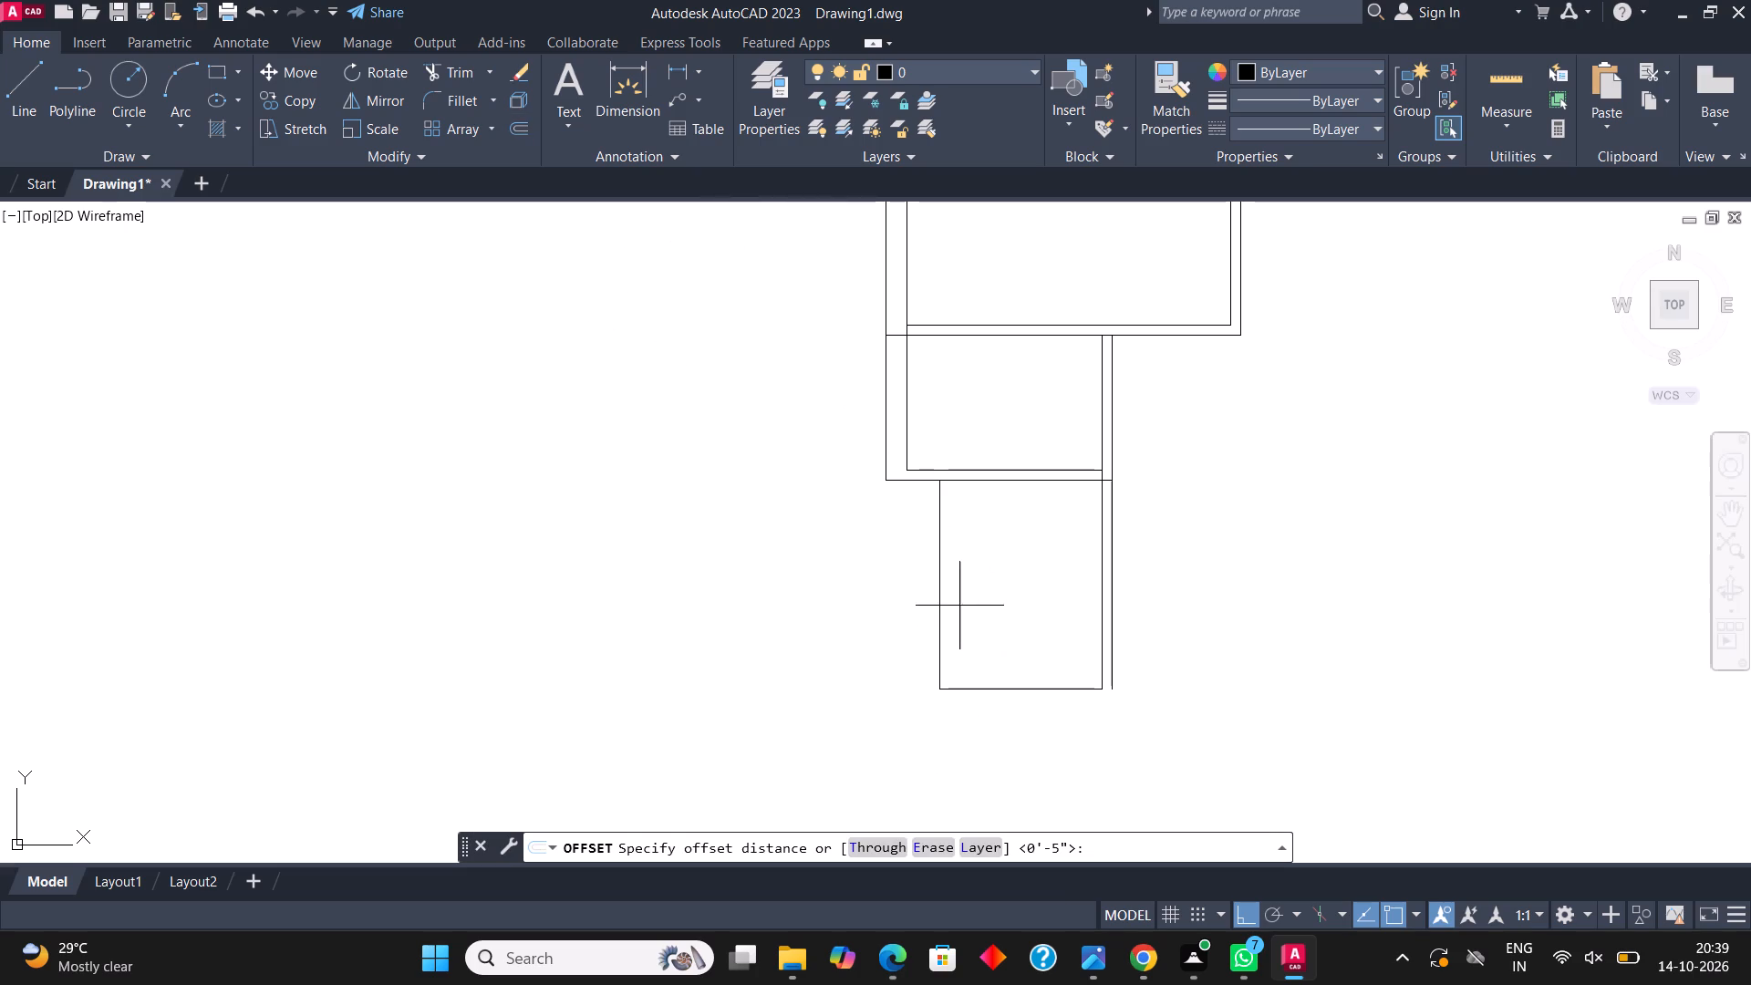
left_click(938, 592)
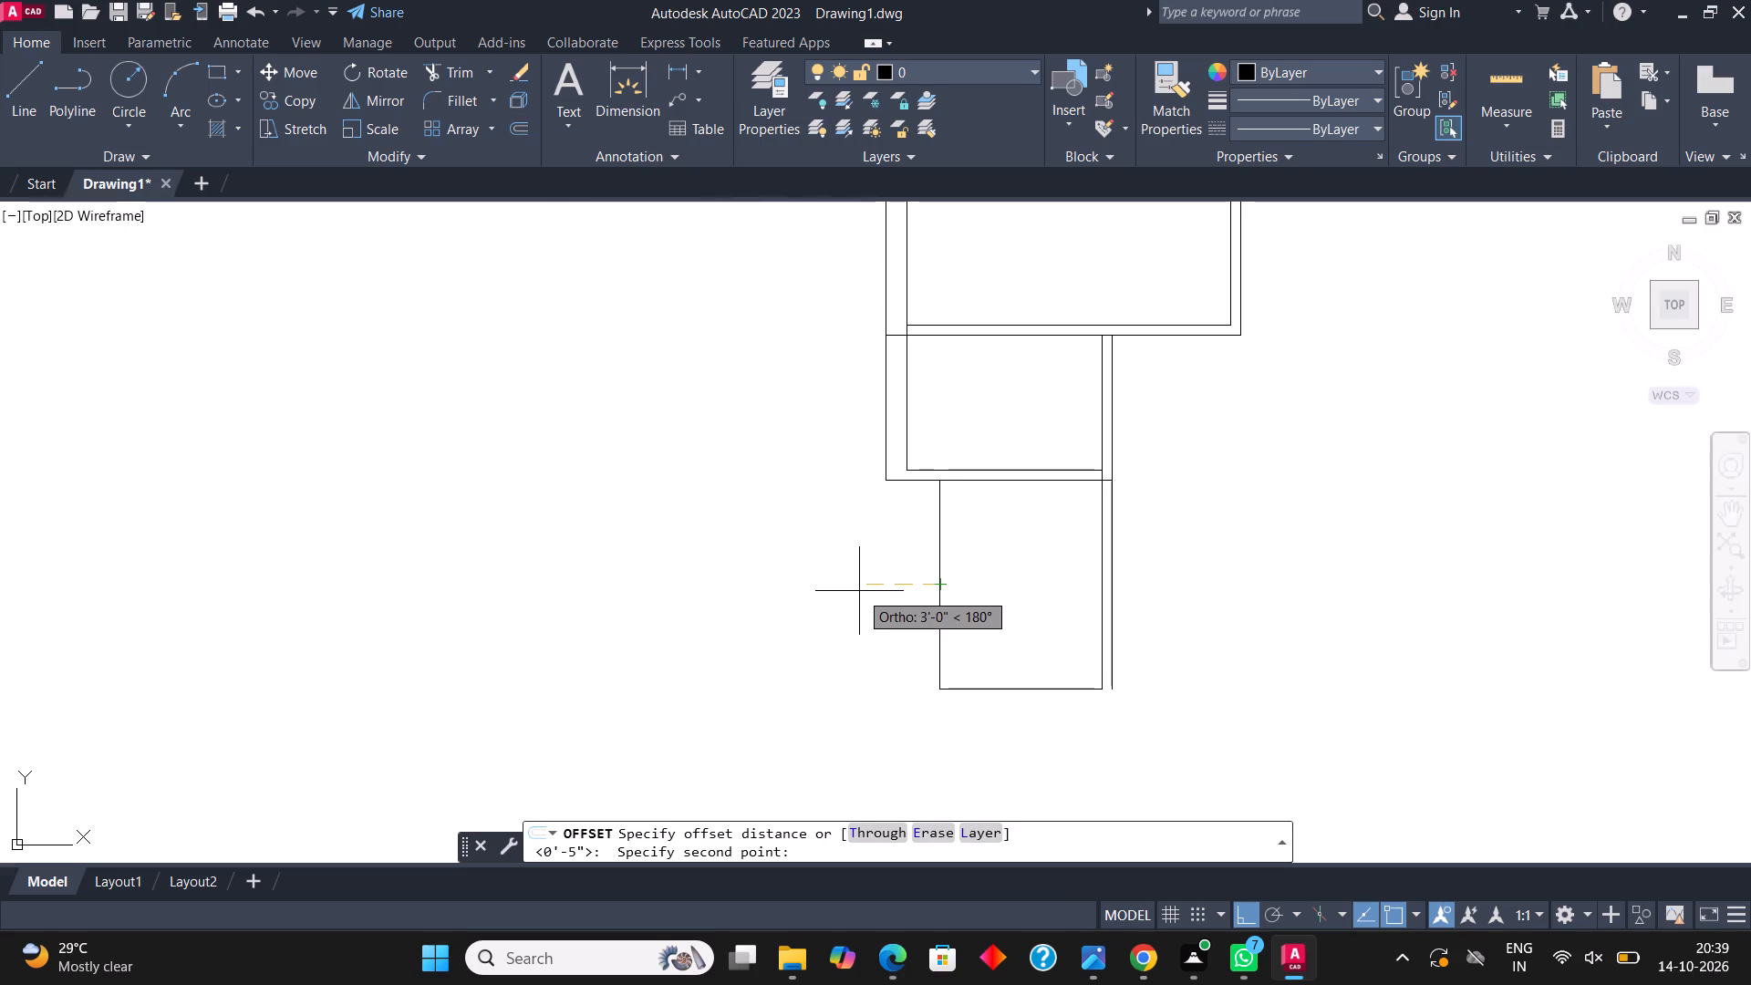
key("4")
type(".5")
key("shift+quotedbl")
key("Return")
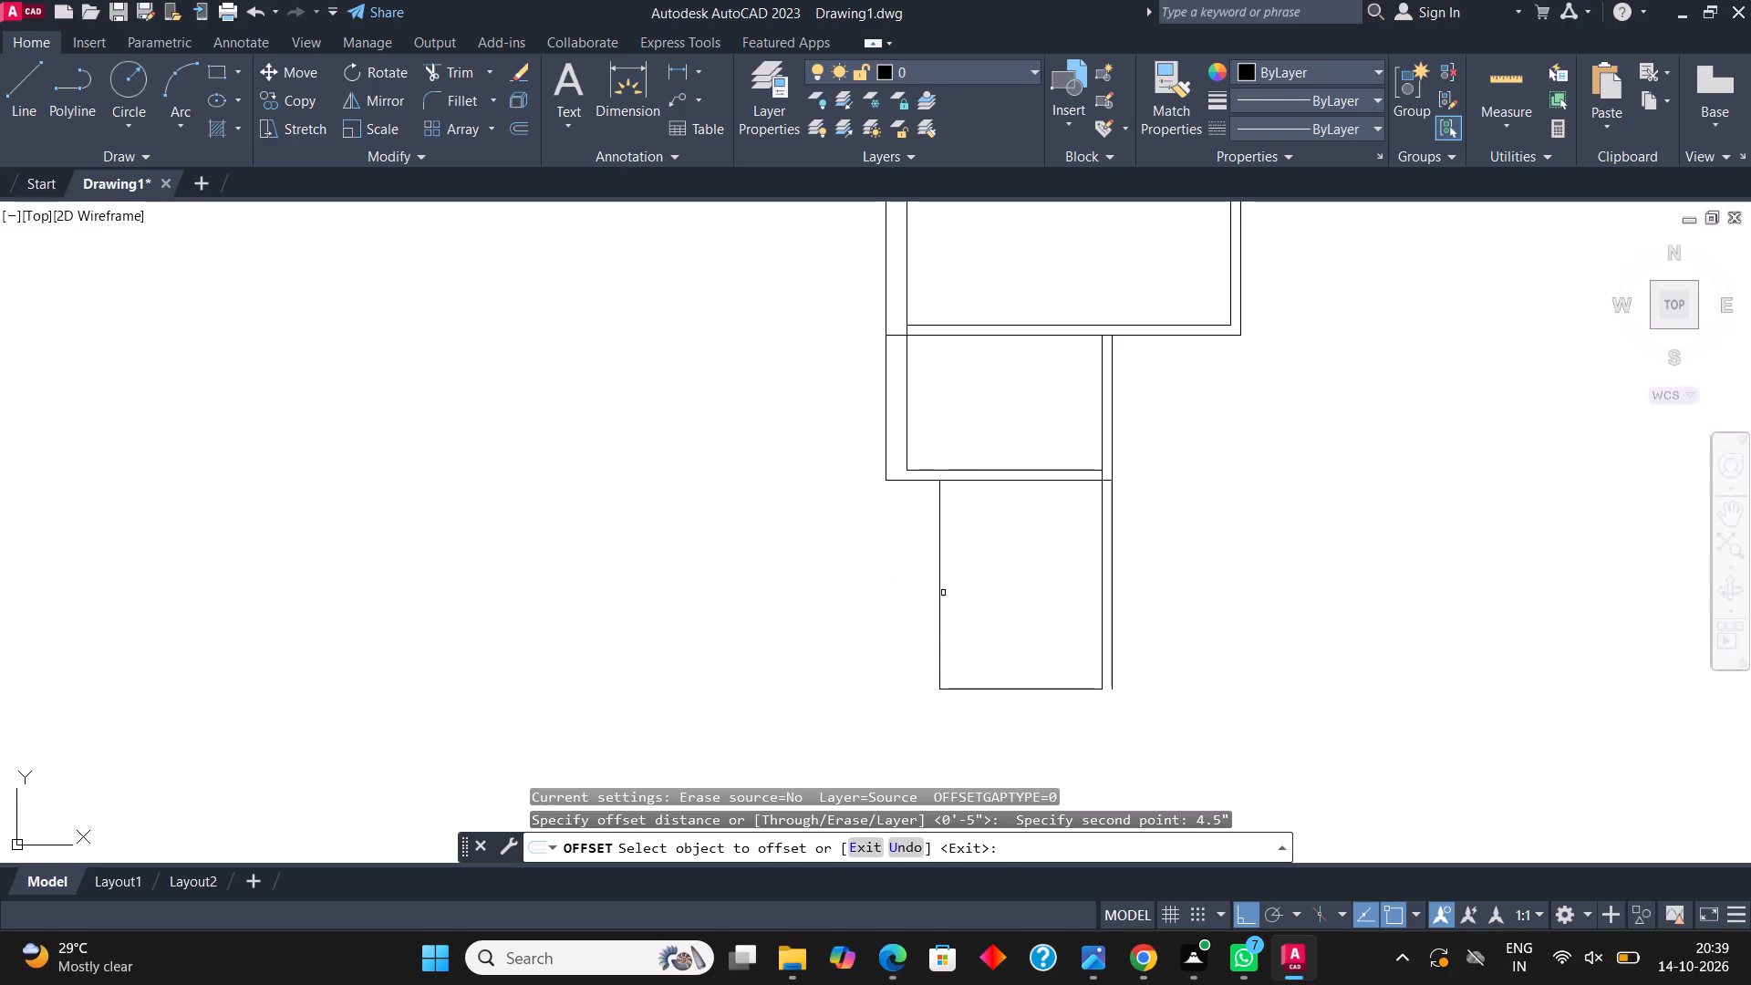
left_click(938, 571)
left_click(903, 545)
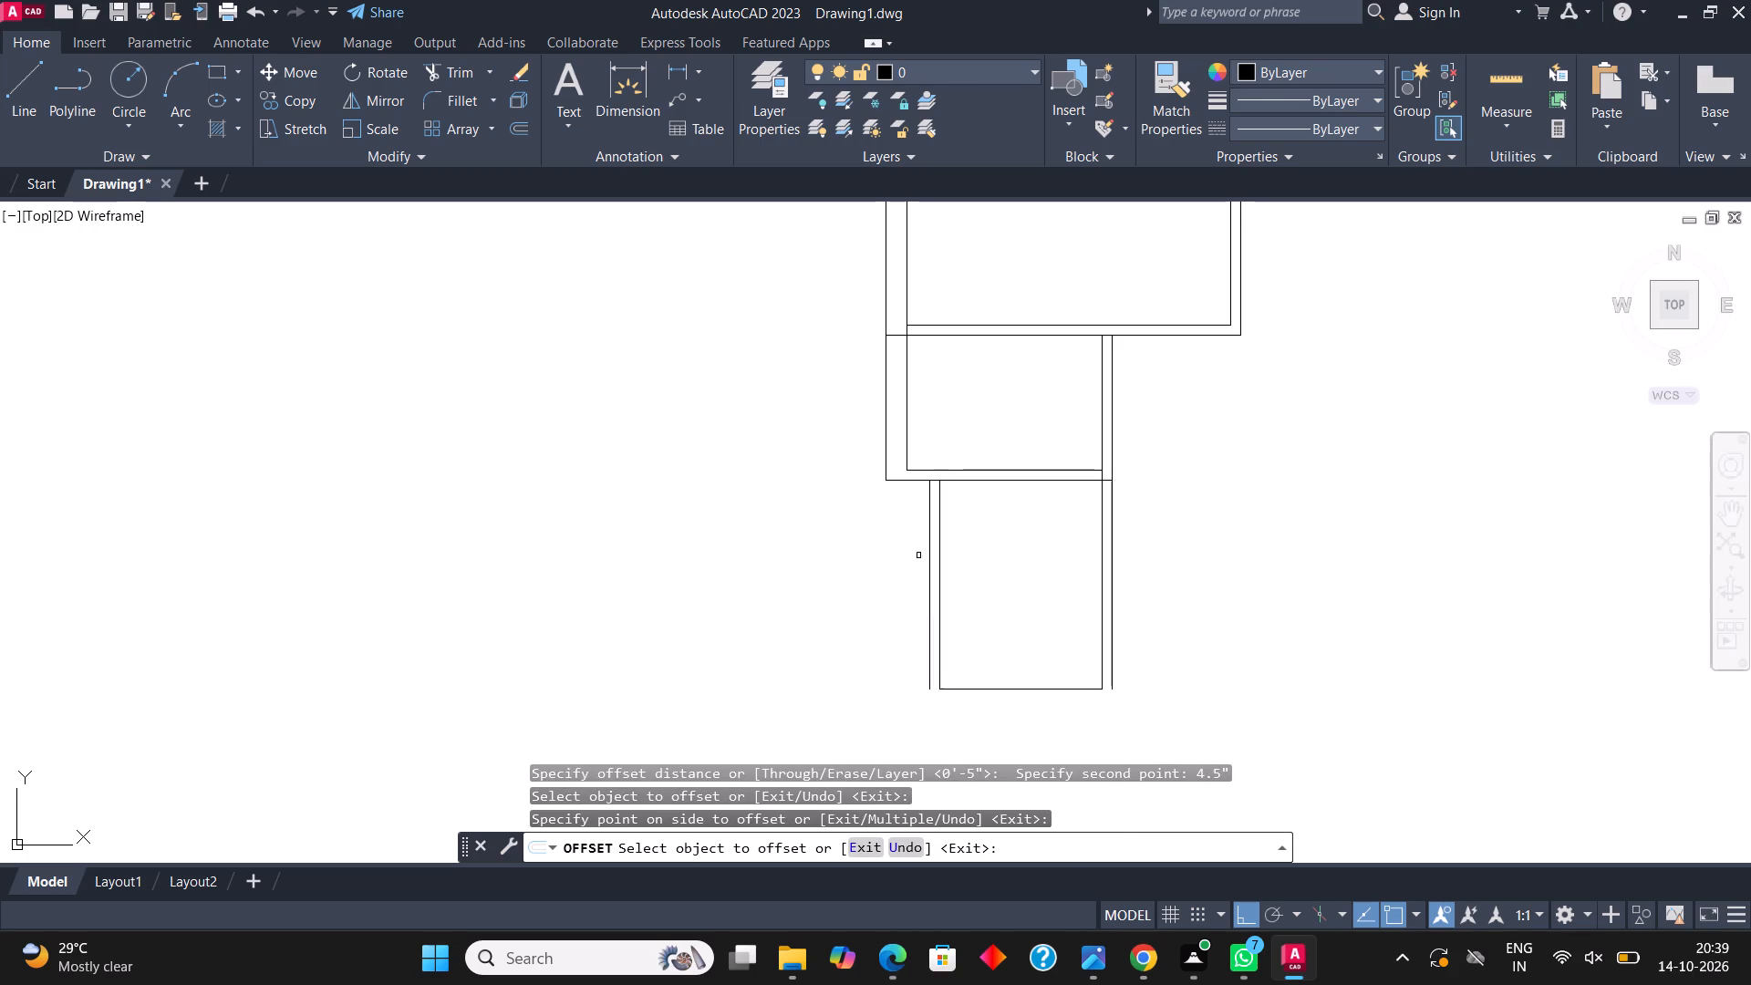
left_click(1015, 688)
left_click(1023, 723)
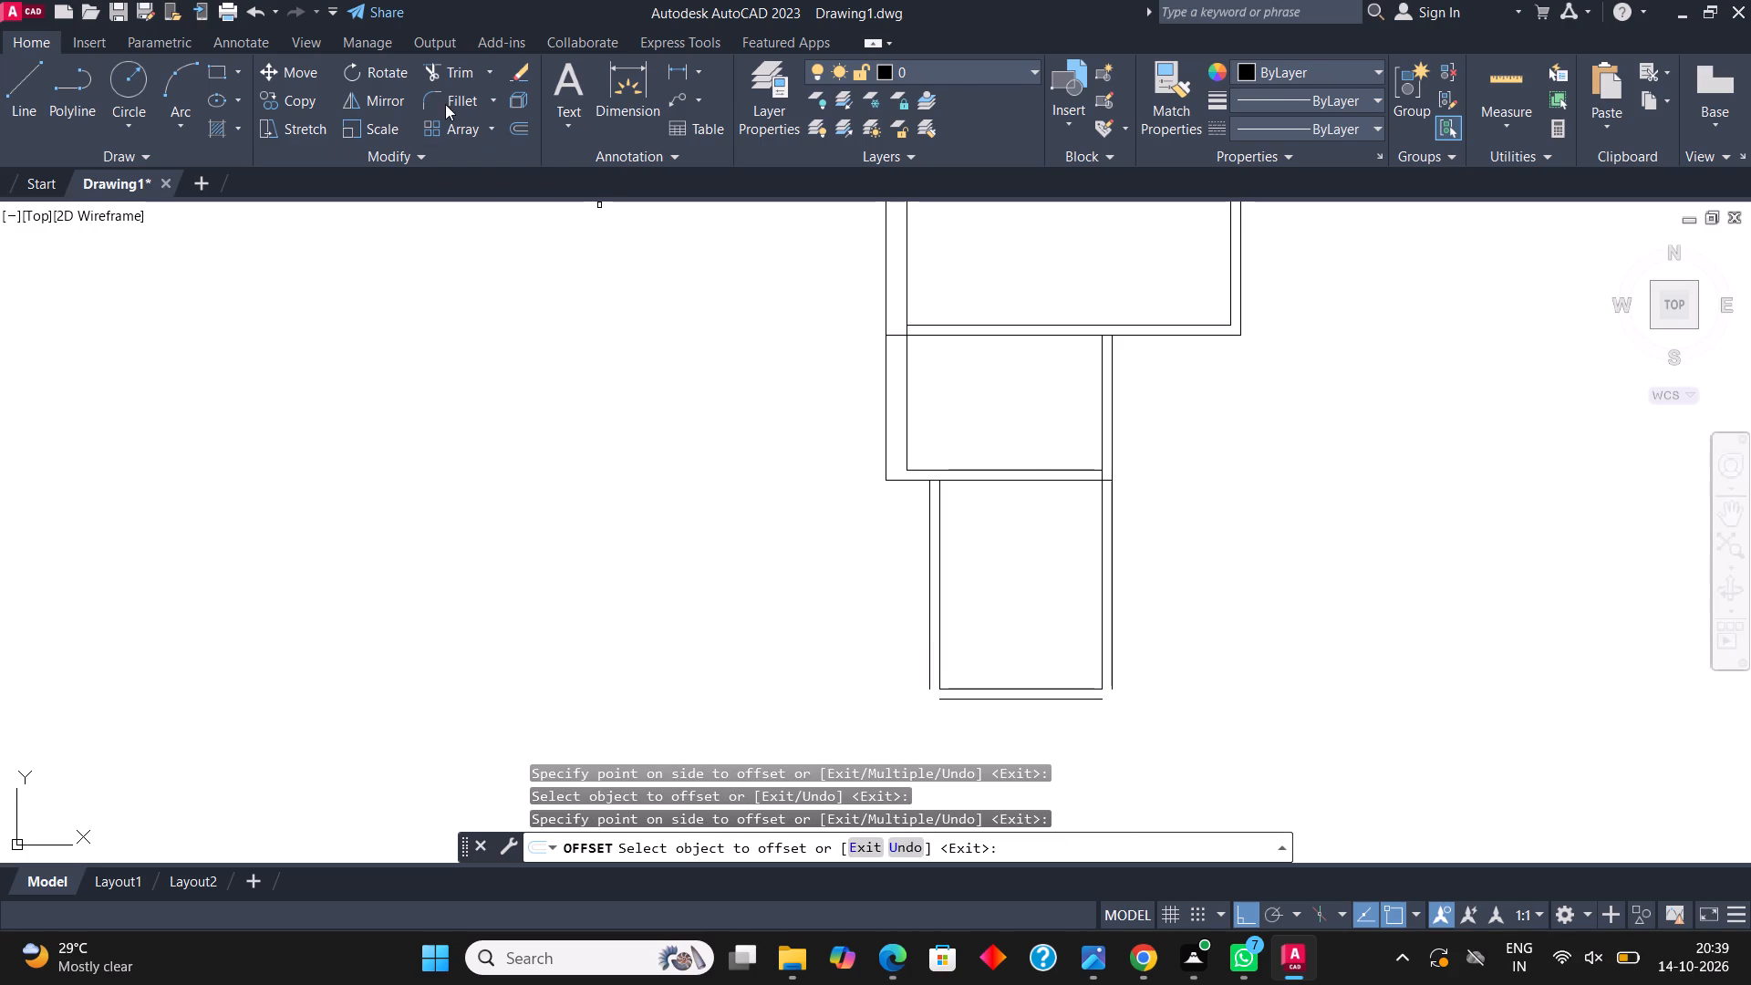
Fillet the 6' by 7'9" room's outer wall lines together at the bottom-left and bottom-right corners.
left_click(452, 98)
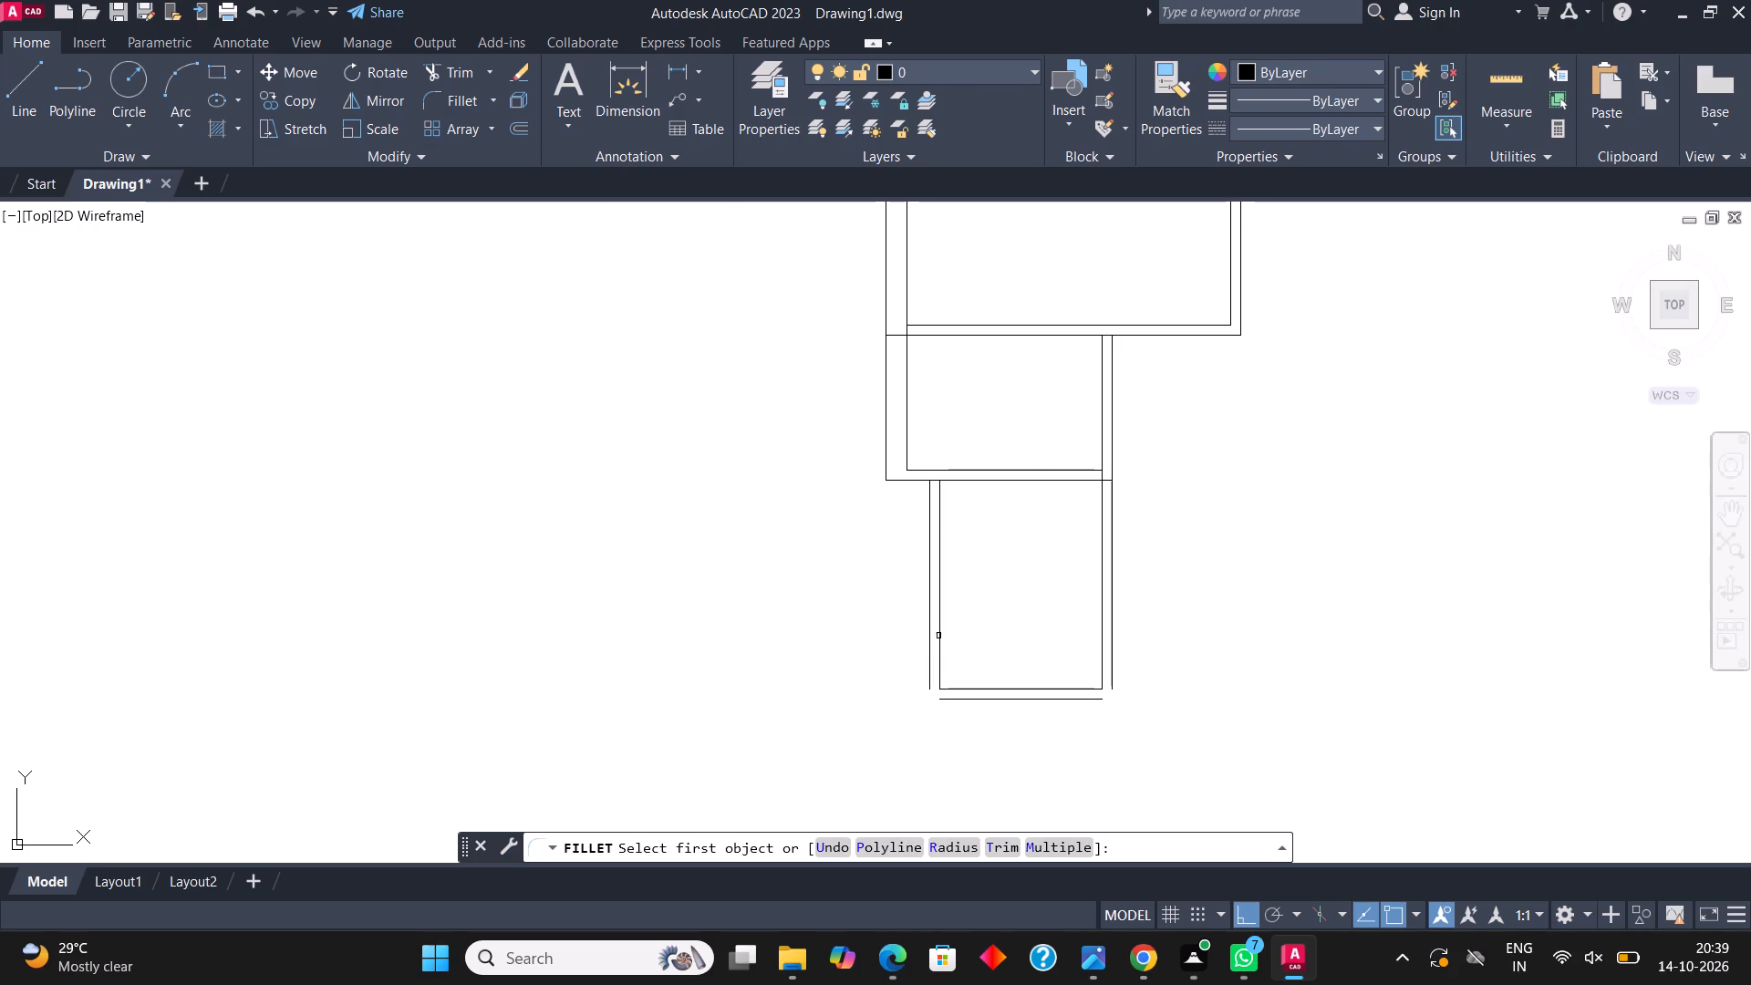
left_click(927, 630)
left_click(959, 699)
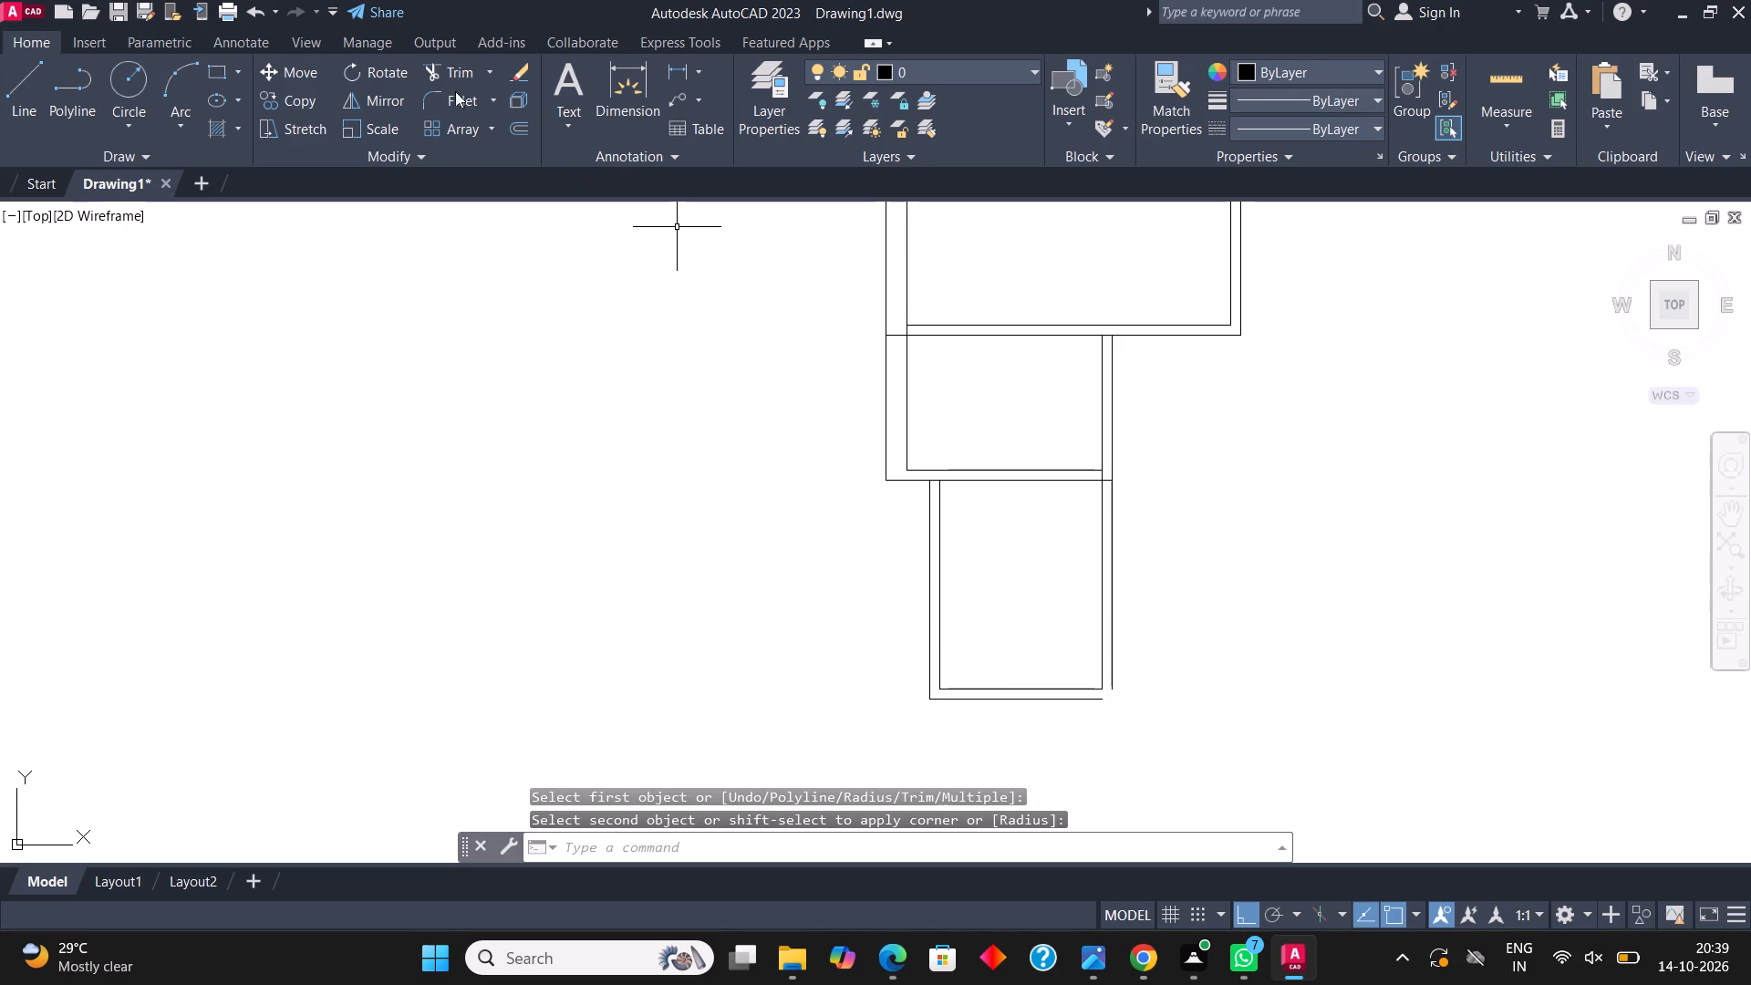
left_click(458, 101)
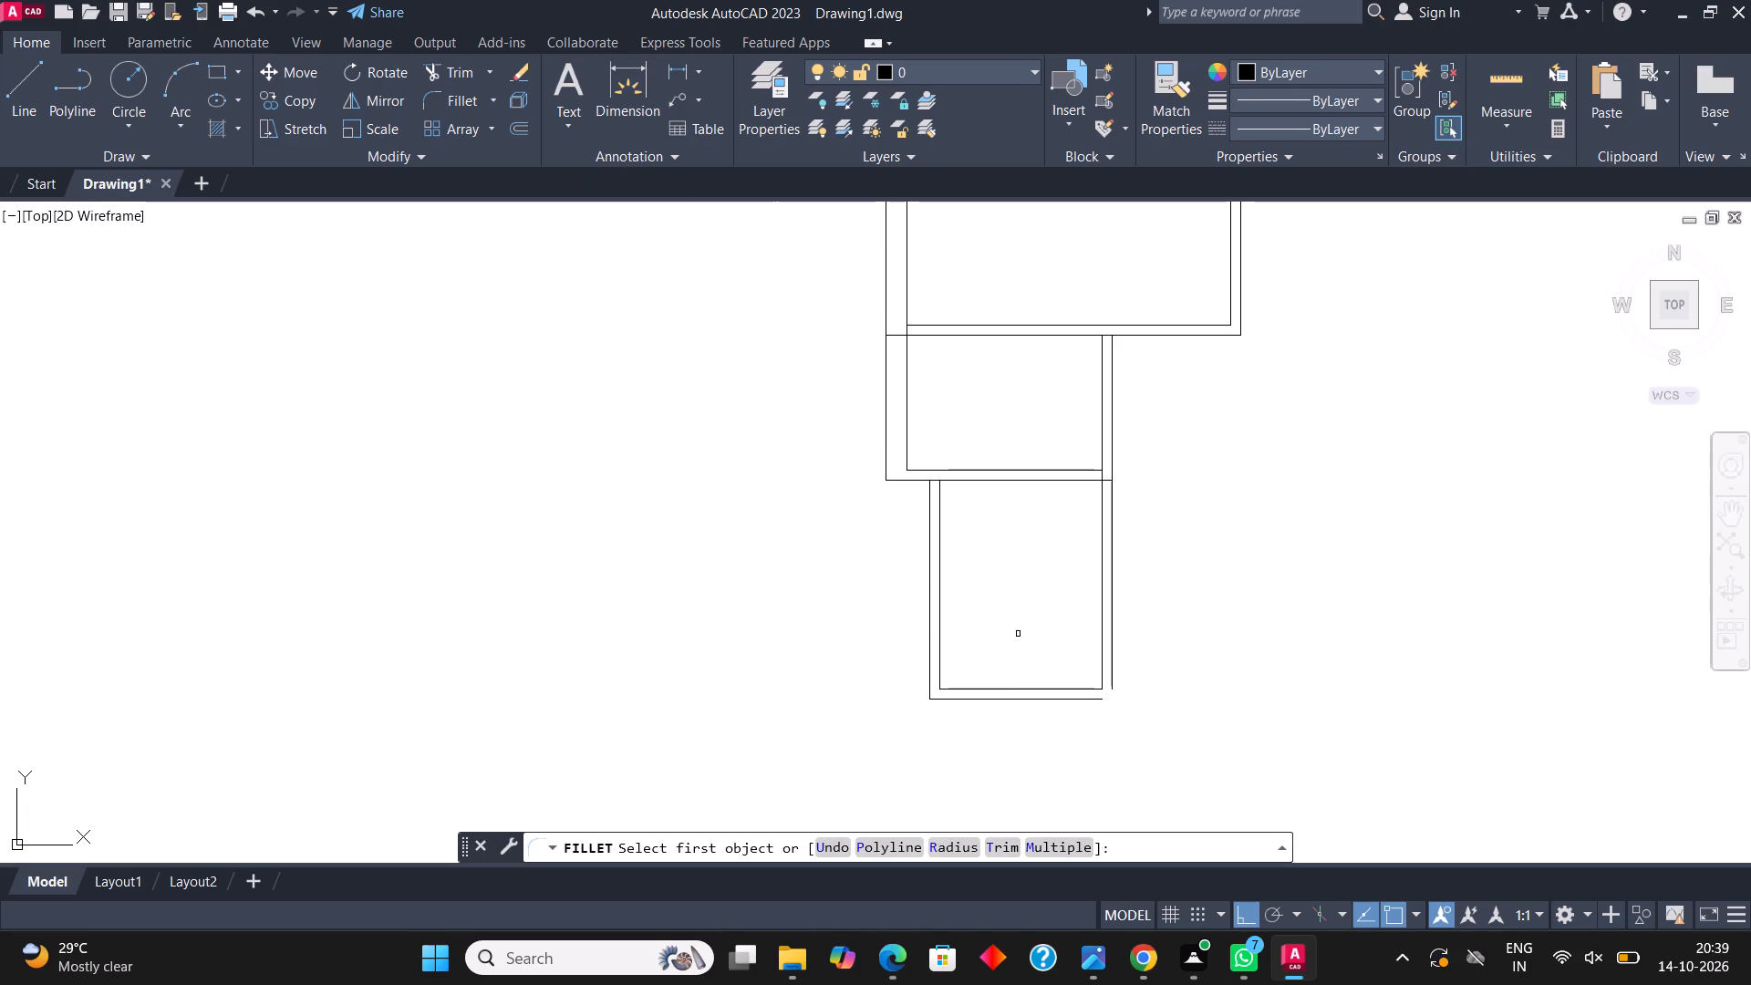
left_click(1092, 701)
left_click(1111, 661)
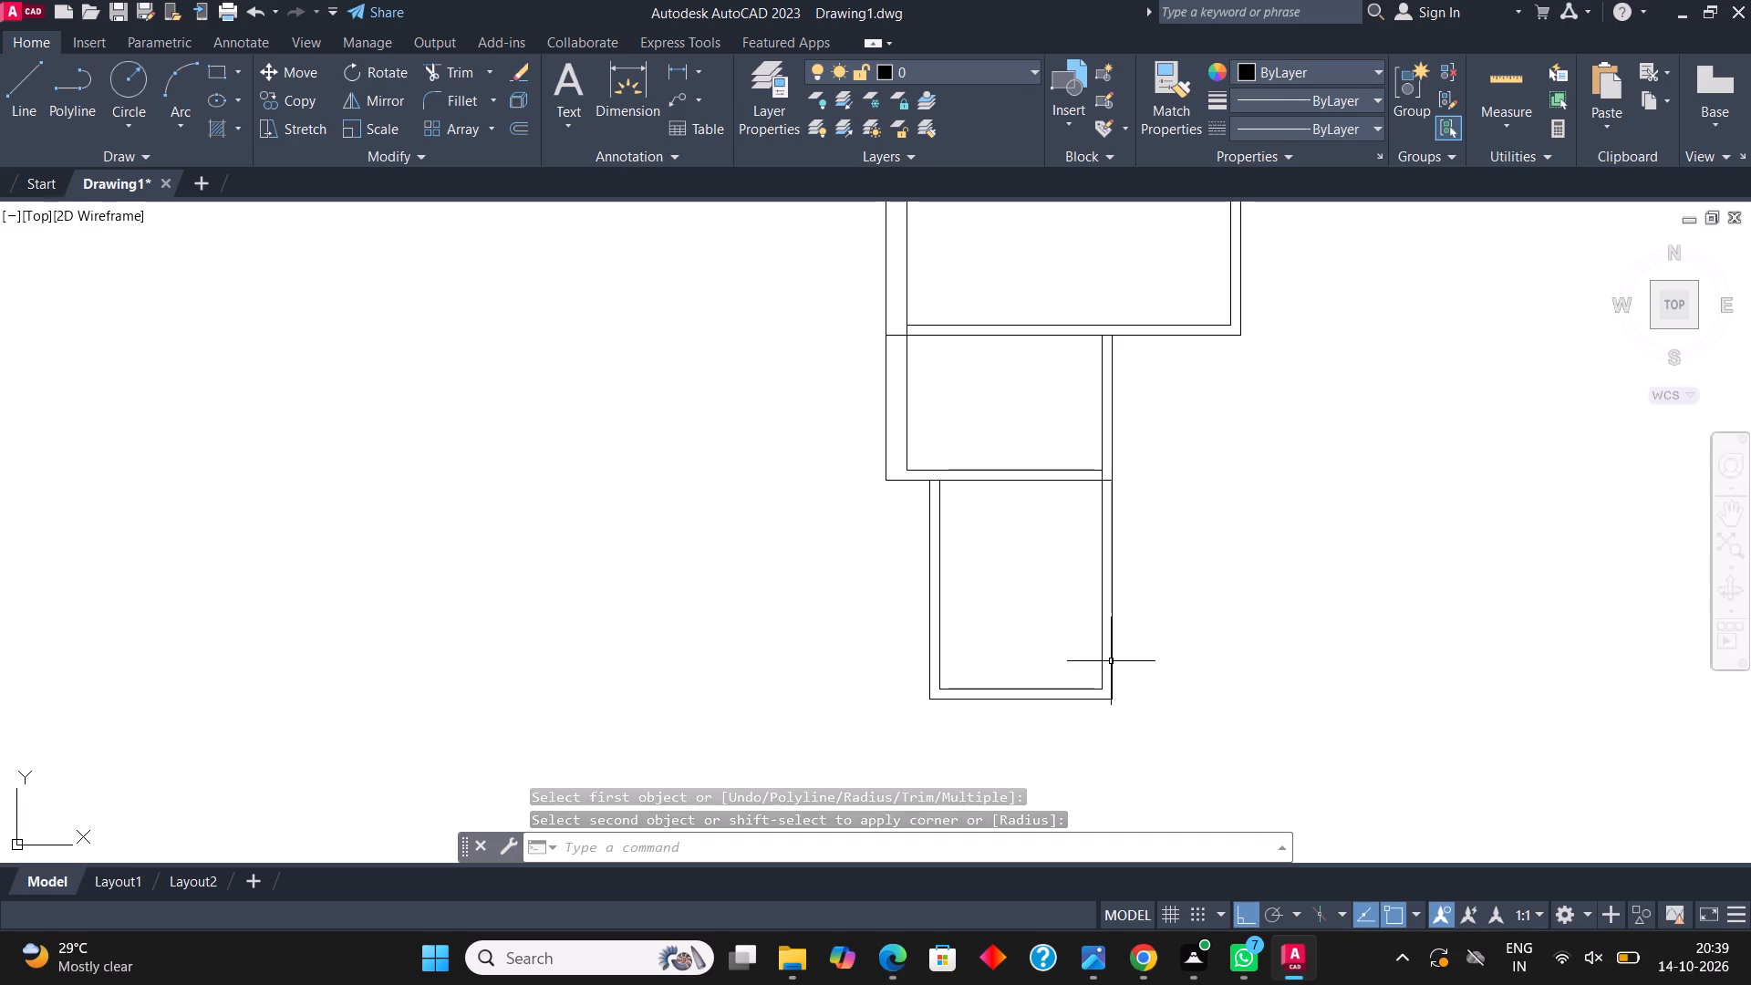
Draw a 15' line horizontally to the right from the lowest room's outer bottom-right corner.
left_click(14, 85)
middle_click_drag(1218, 653, 950, 650)
left_click(850, 698)
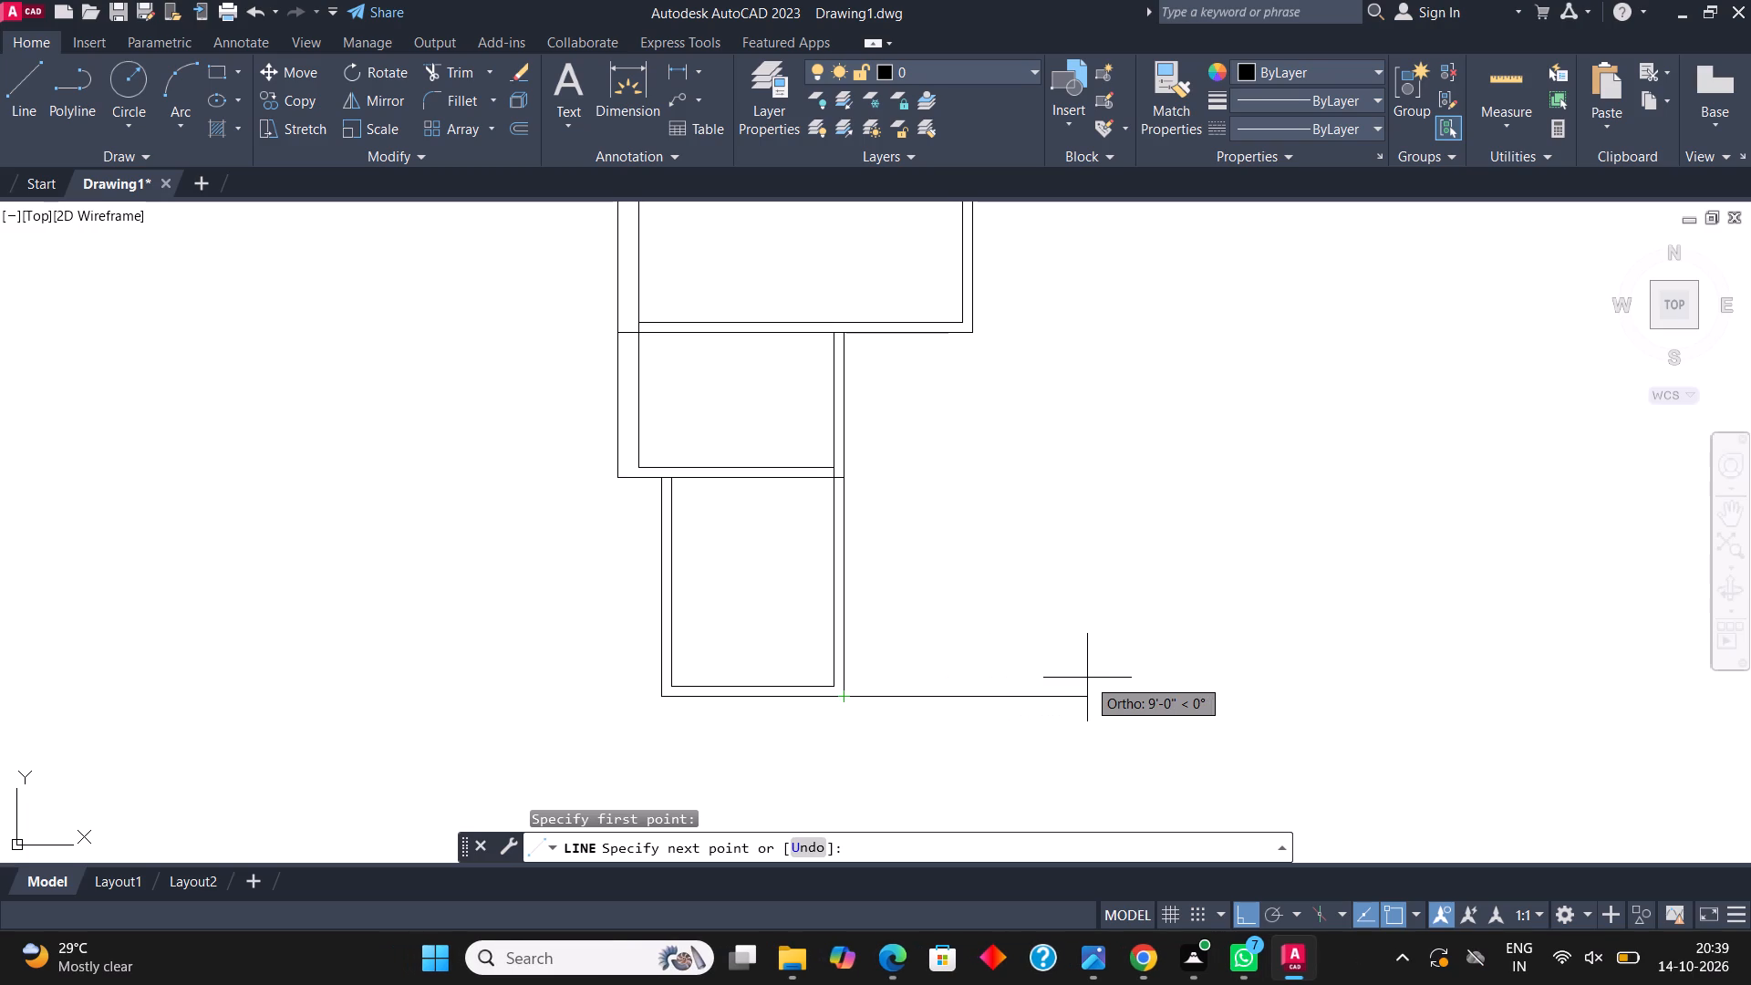
type("15'")
key("Return")
key("Escape")
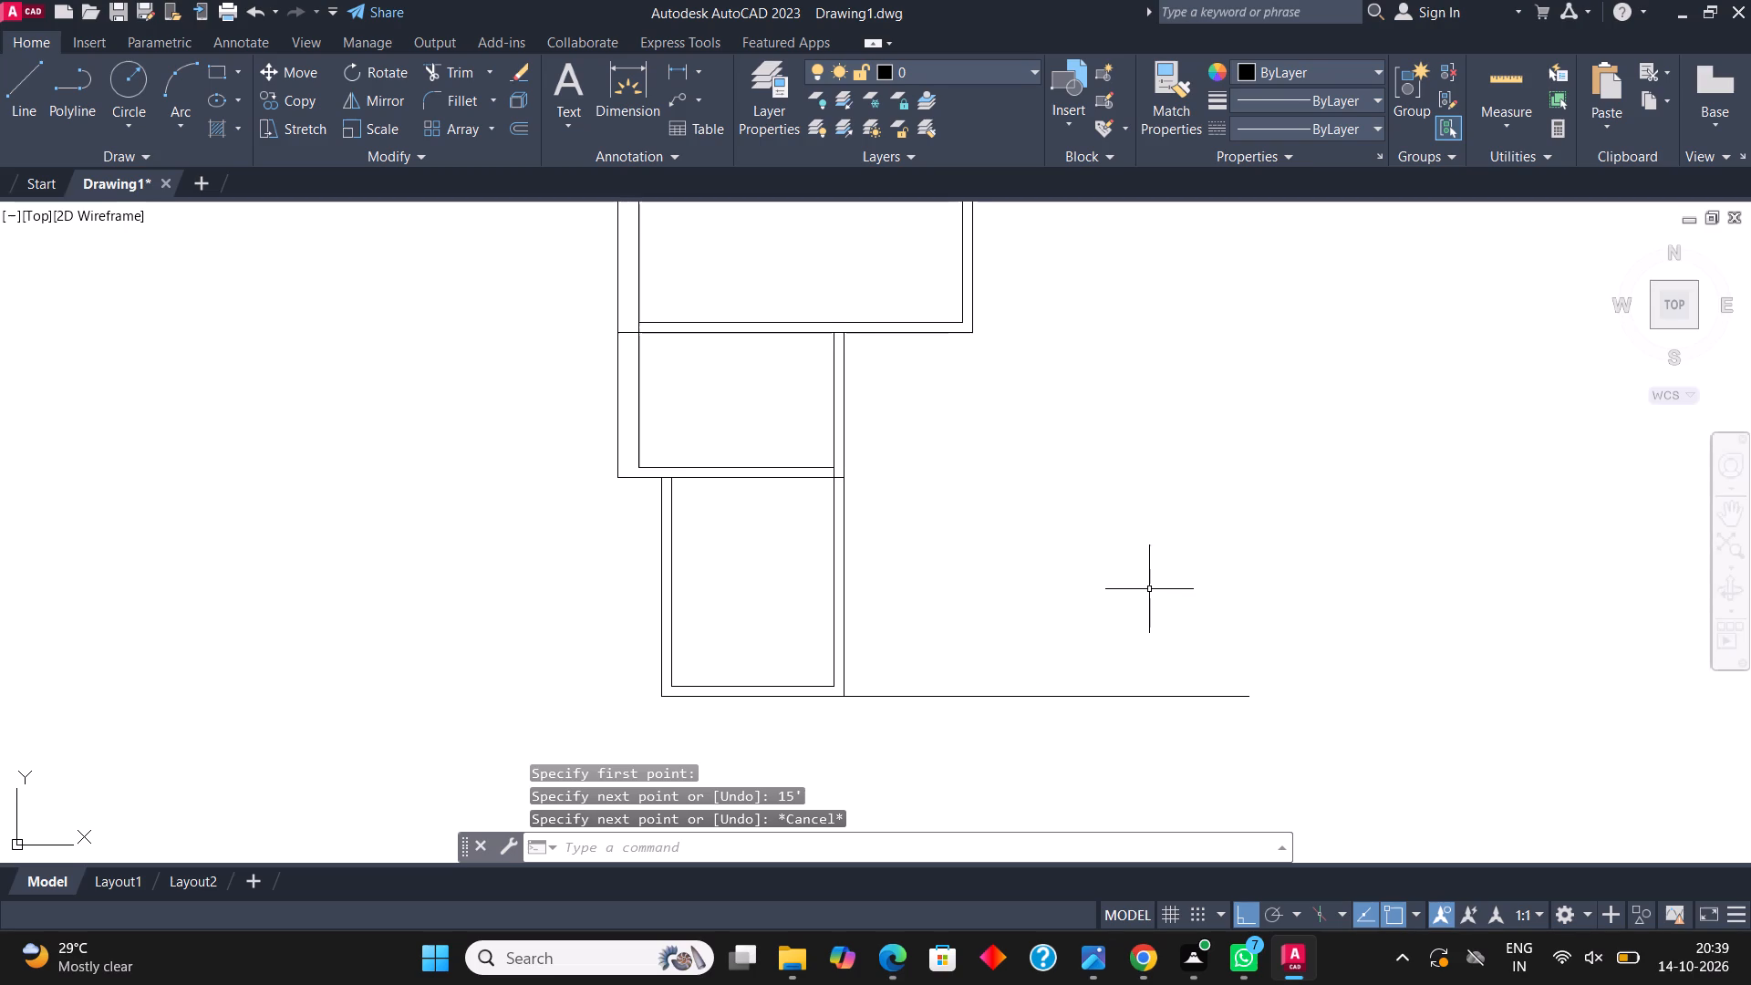
key("Escape")
Offset the 15' bottom line 9" upward.
left_click_drag(1084, 706, 1083, 682)
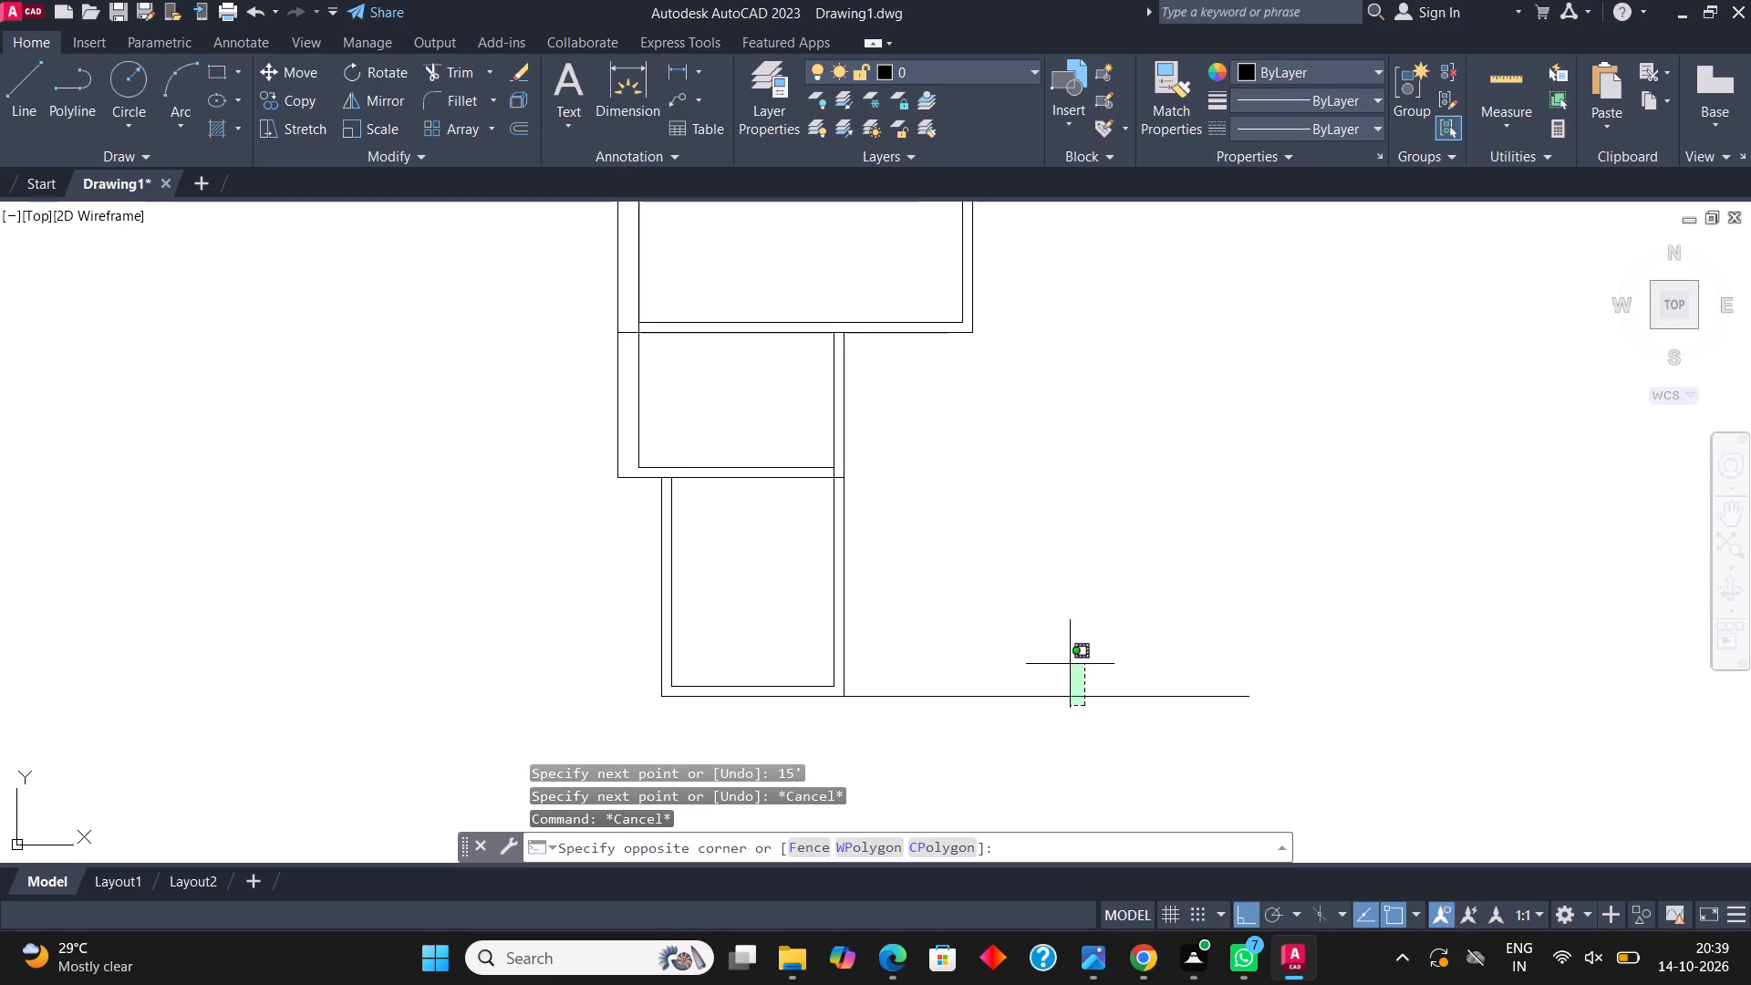
left_click(1070, 664)
left_click(518, 126)
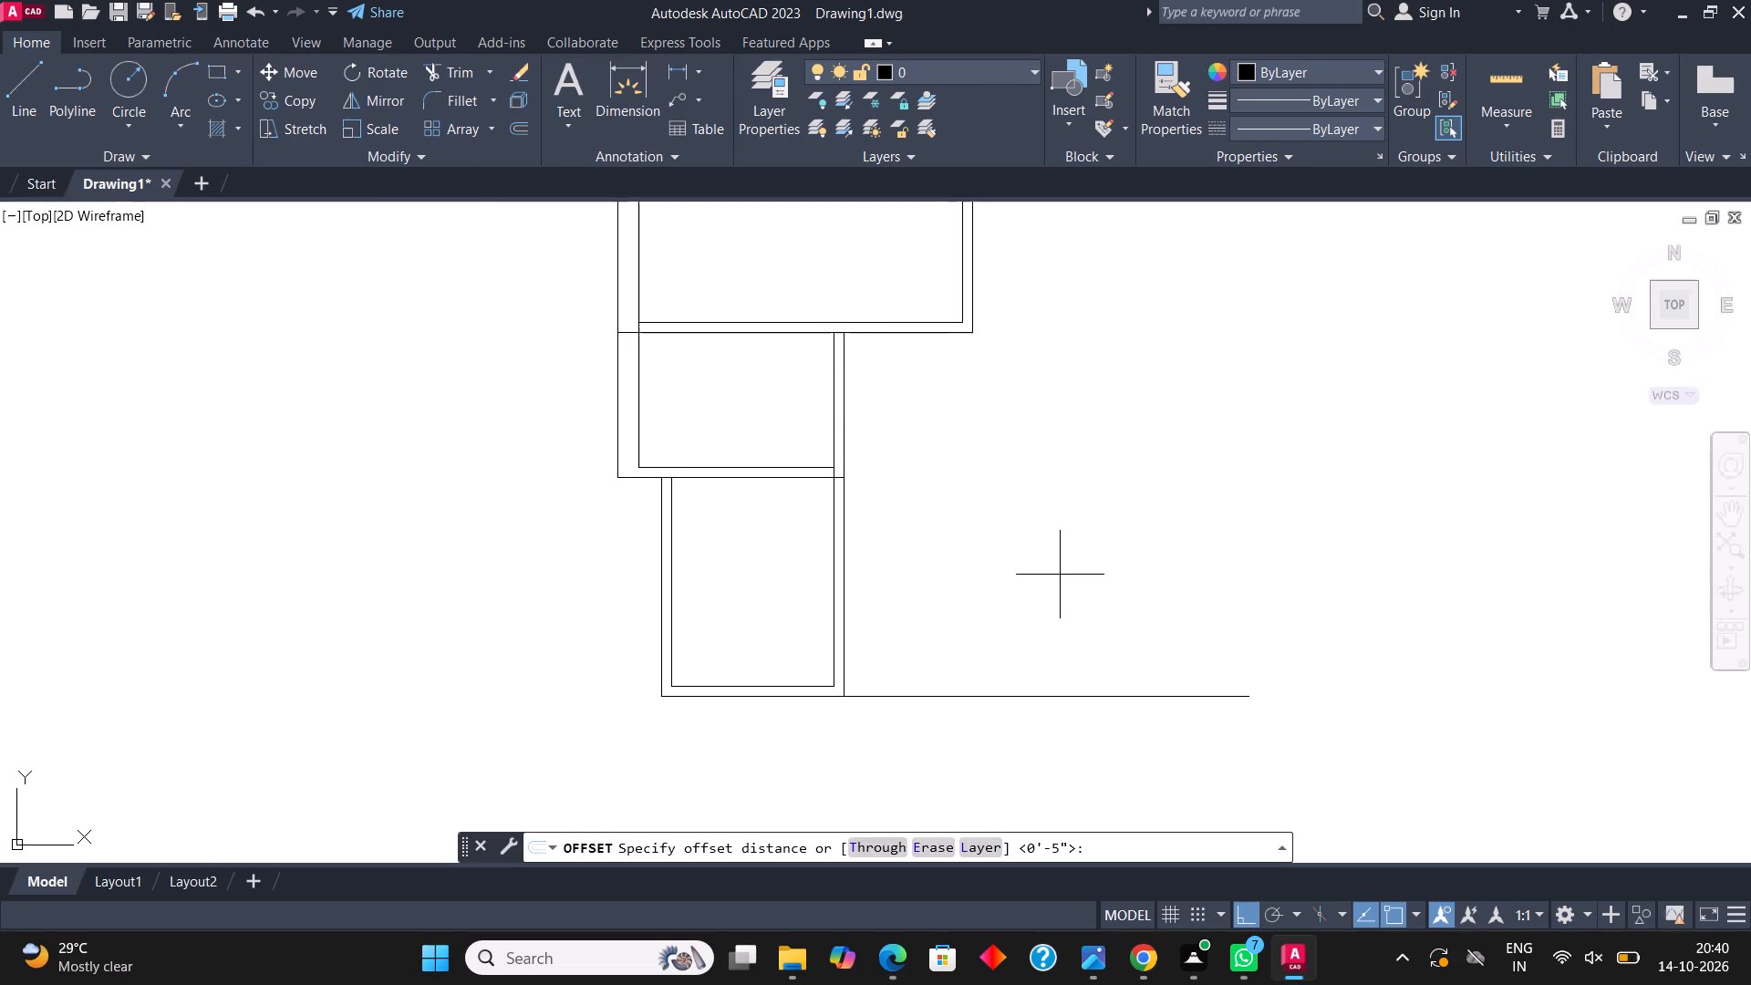
left_click(1019, 700)
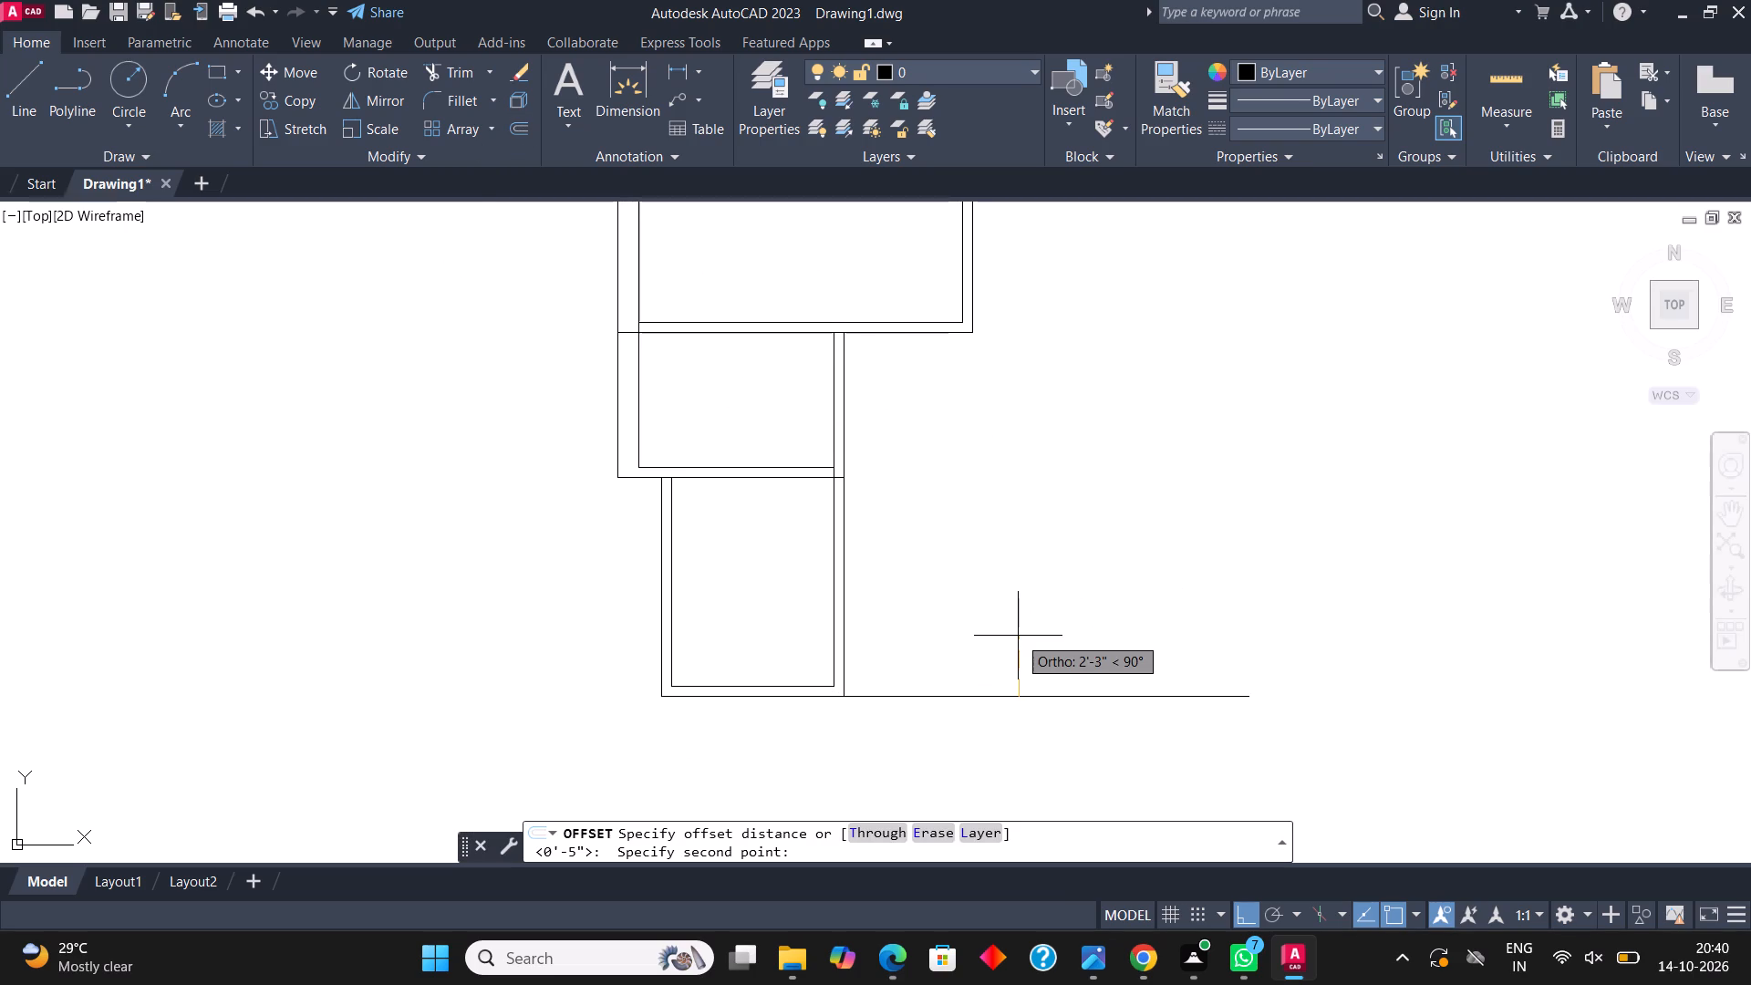
key("9")
key("shift+quotedbl")
key("Return")
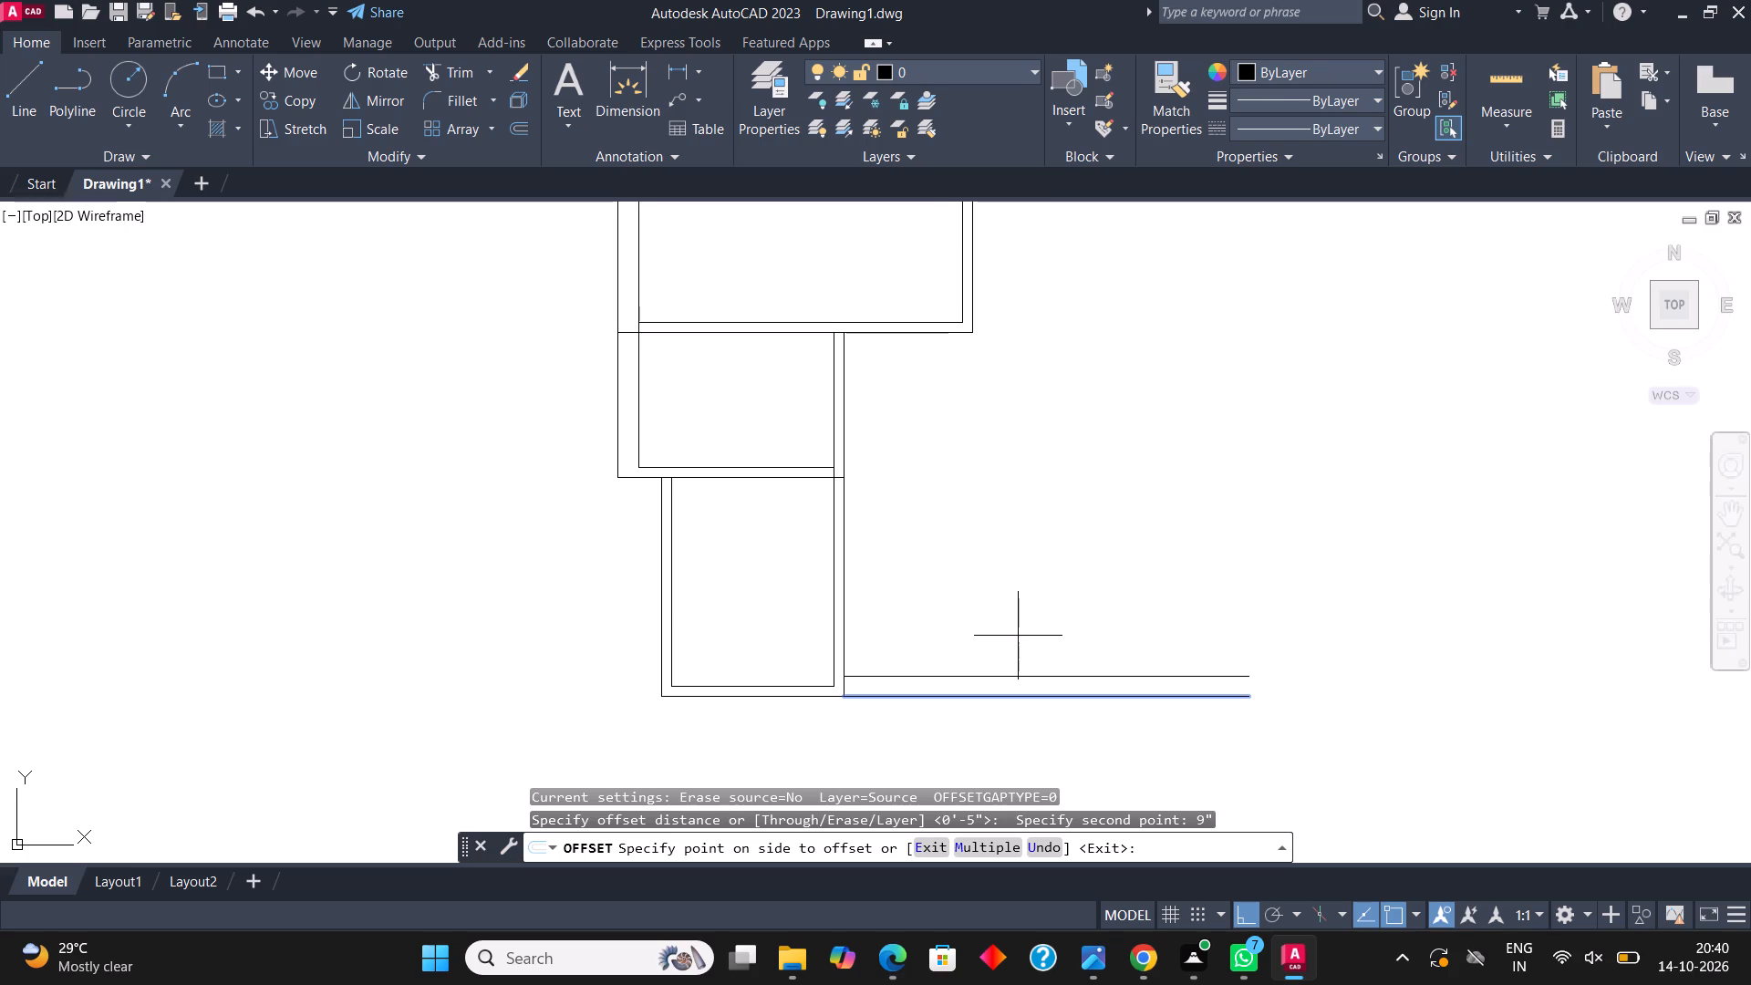
left_click(1031, 527)
key("Escape")
Draw a 12'4.5" line straight up from the left end of the upper 15' line, along the lowest room's outer right wall.
left_click(15, 81)
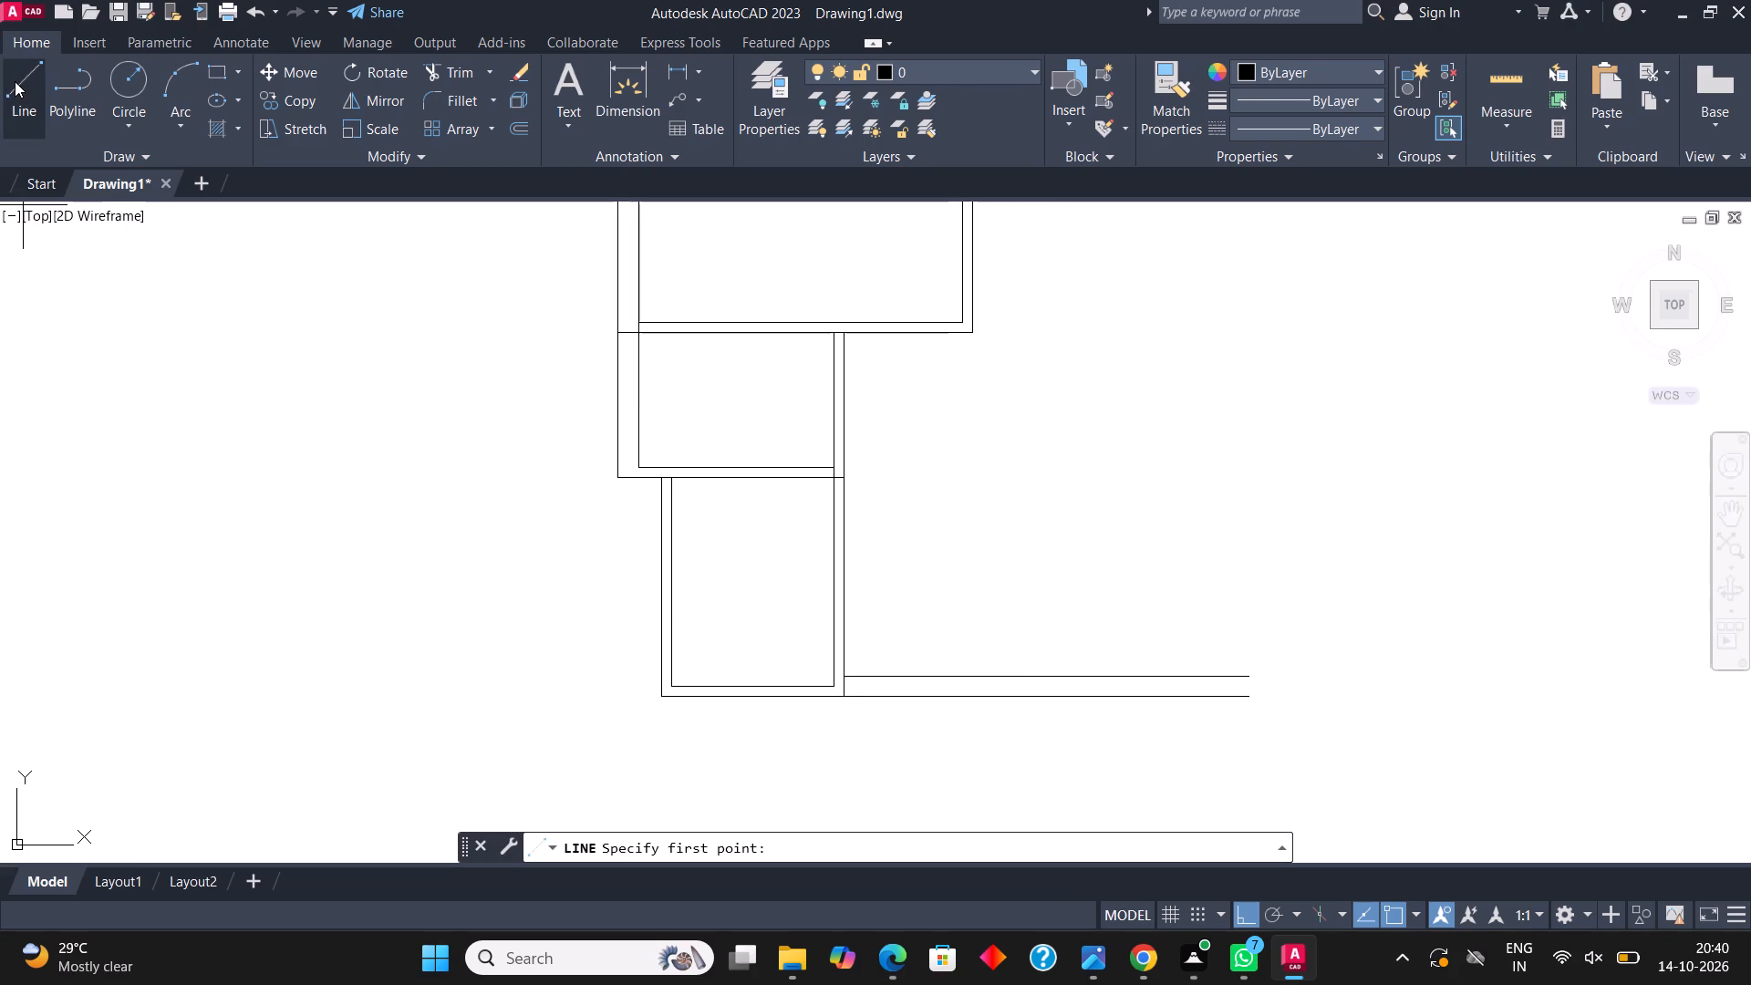
left_click(844, 677)
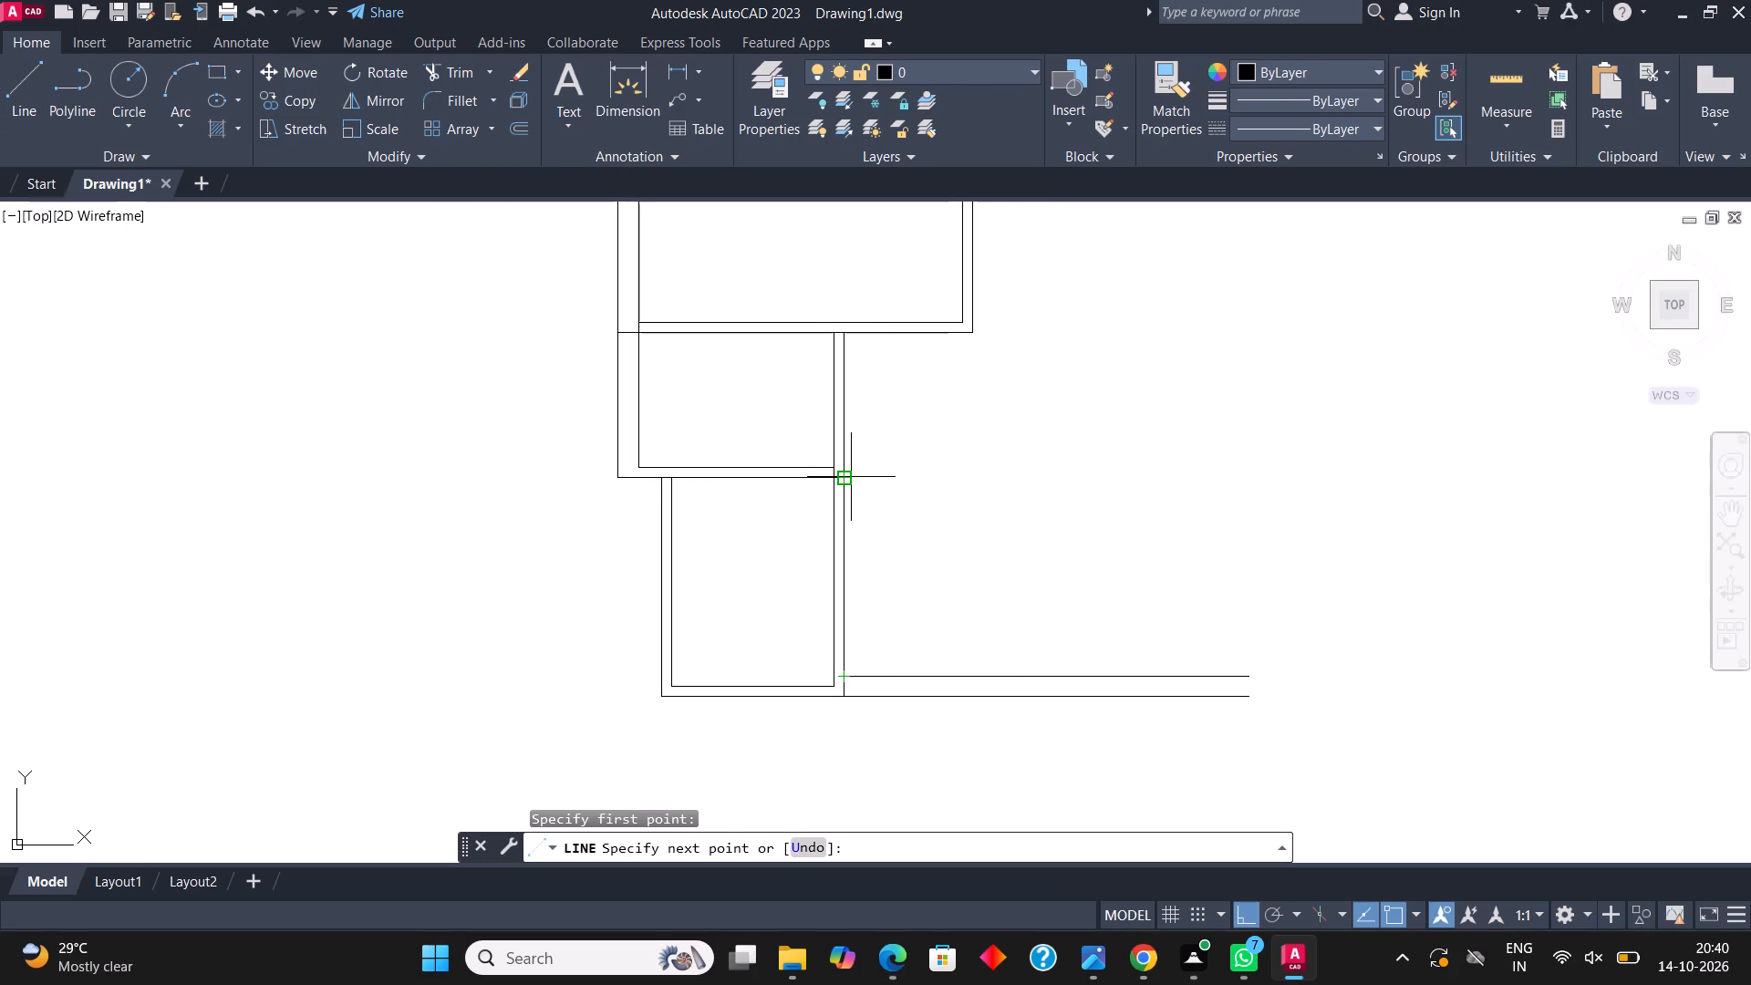
type("12'")
type("4.5\"")
key("Return")
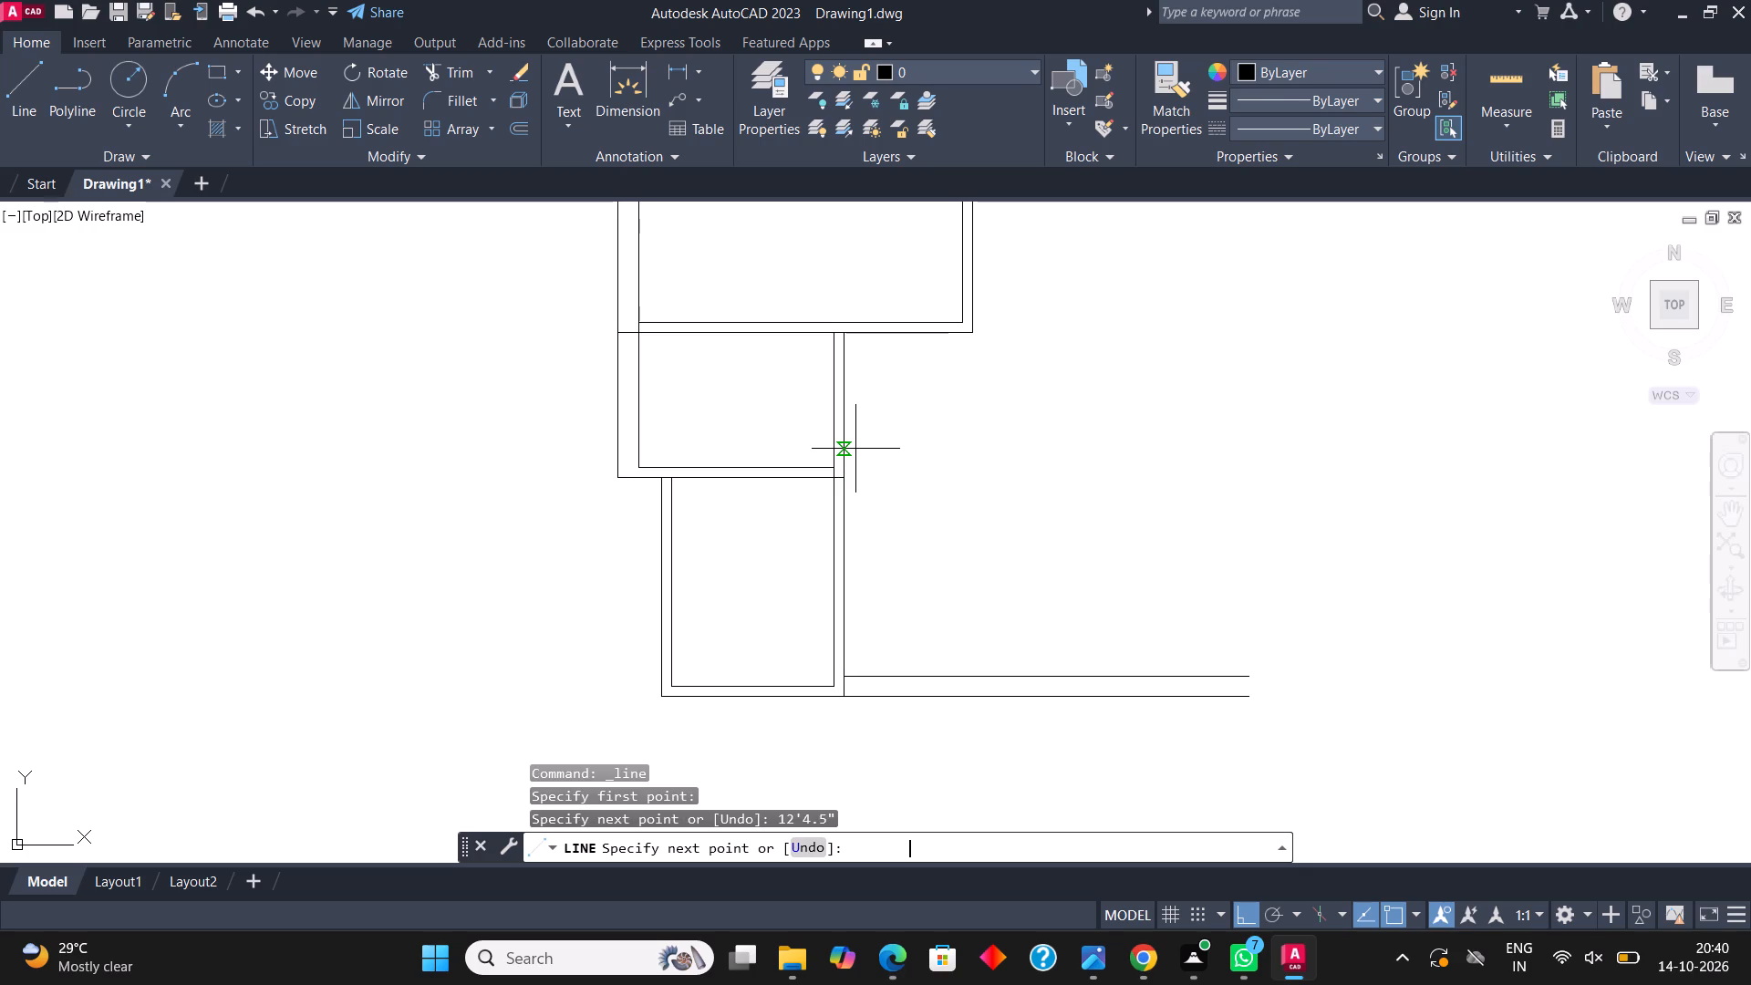
key("Escape")
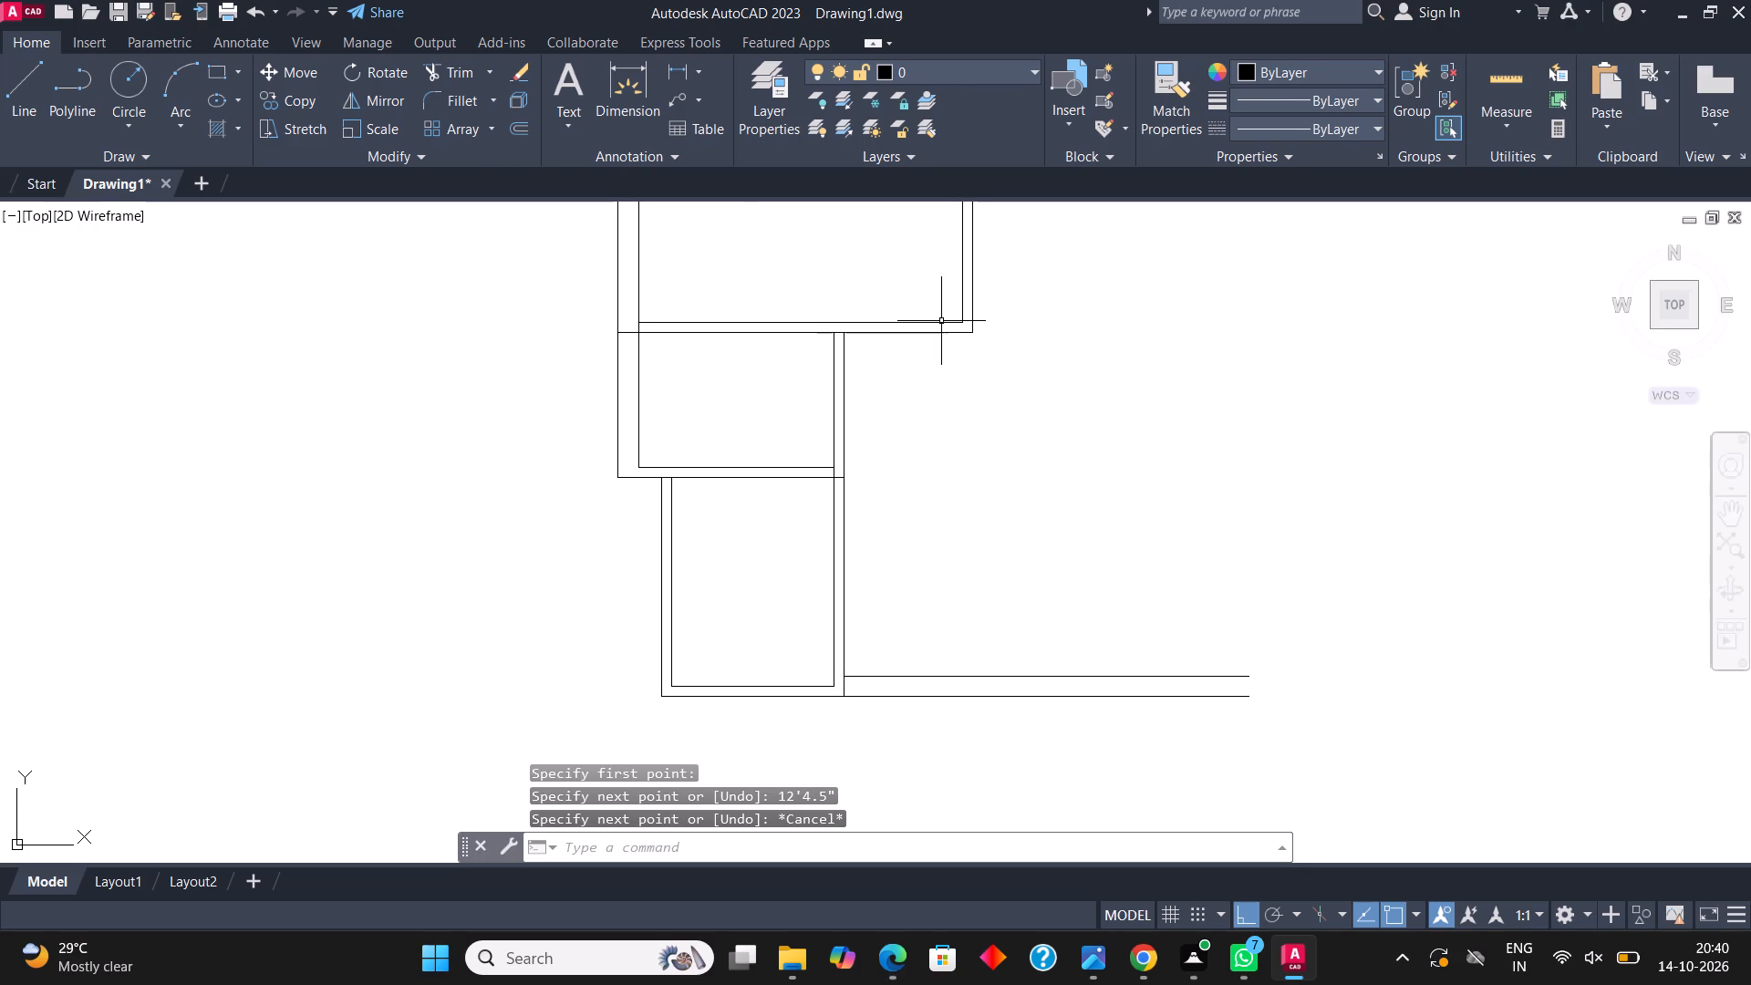
From the top of the small rooms' outer right wall, draw a line 15' right, then down to the upper bottom line's right end.
left_click(19, 88)
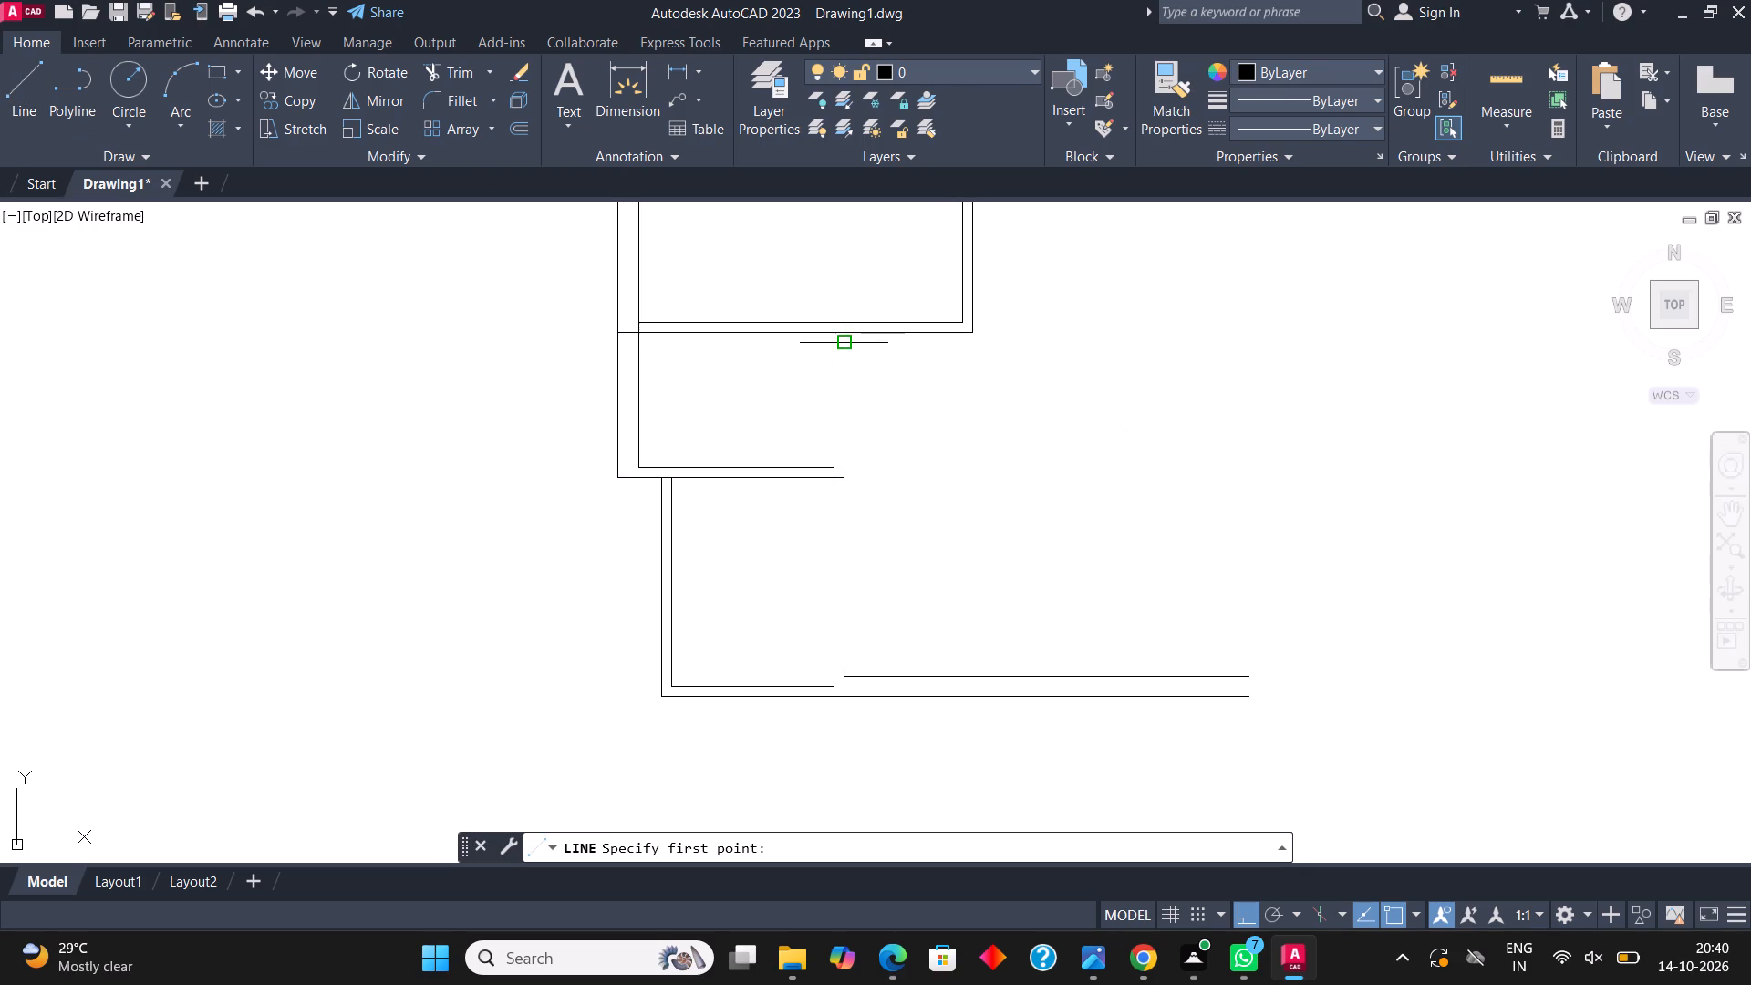
scroll(848, 333, "up", 2)
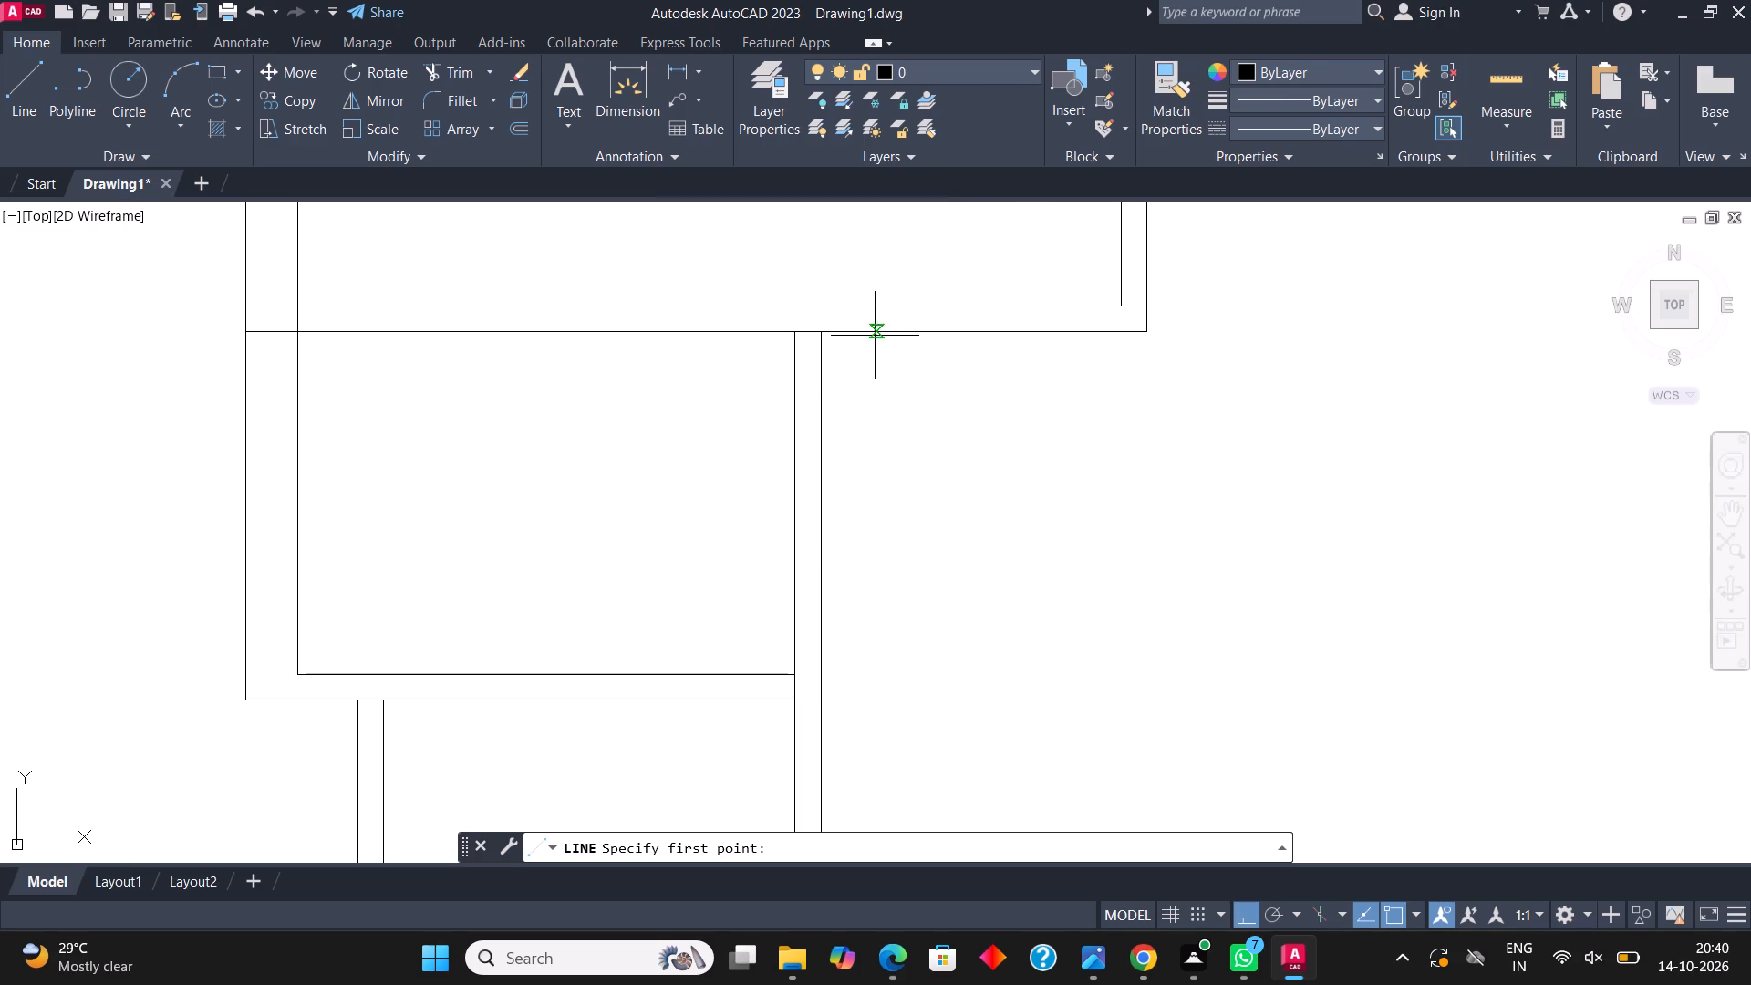
left_click(824, 333)
scroll(824, 333, "down", 2)
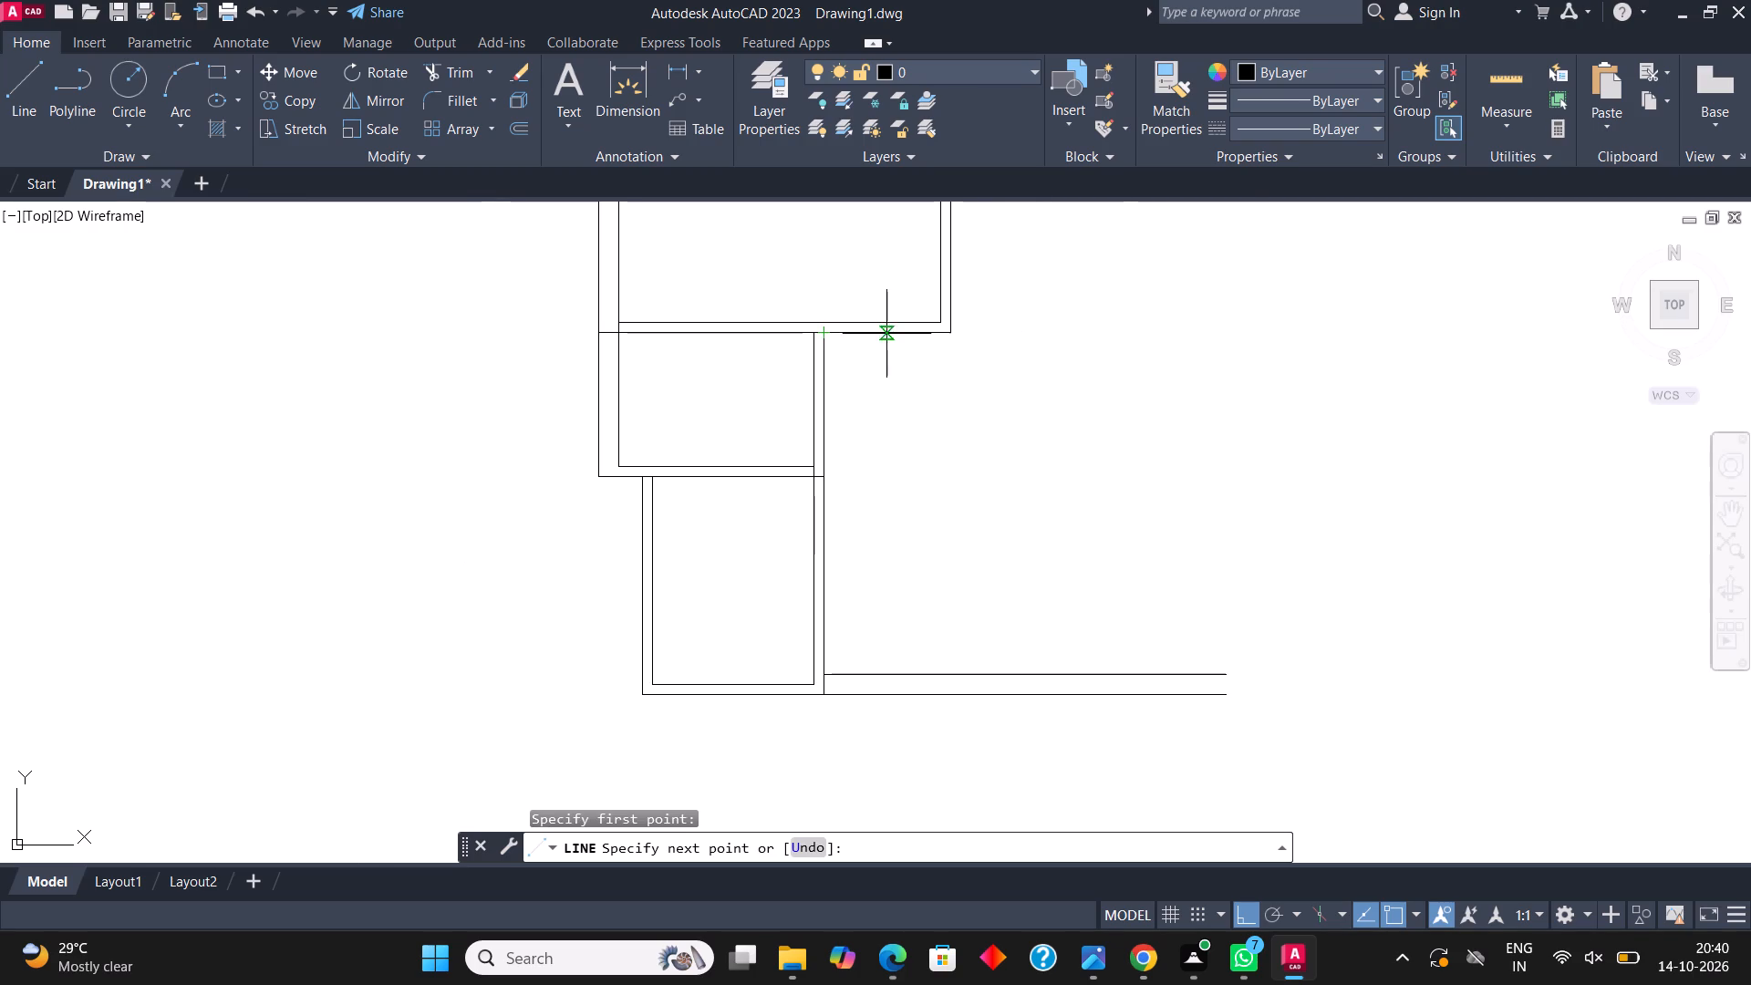
type("15'")
key("Return")
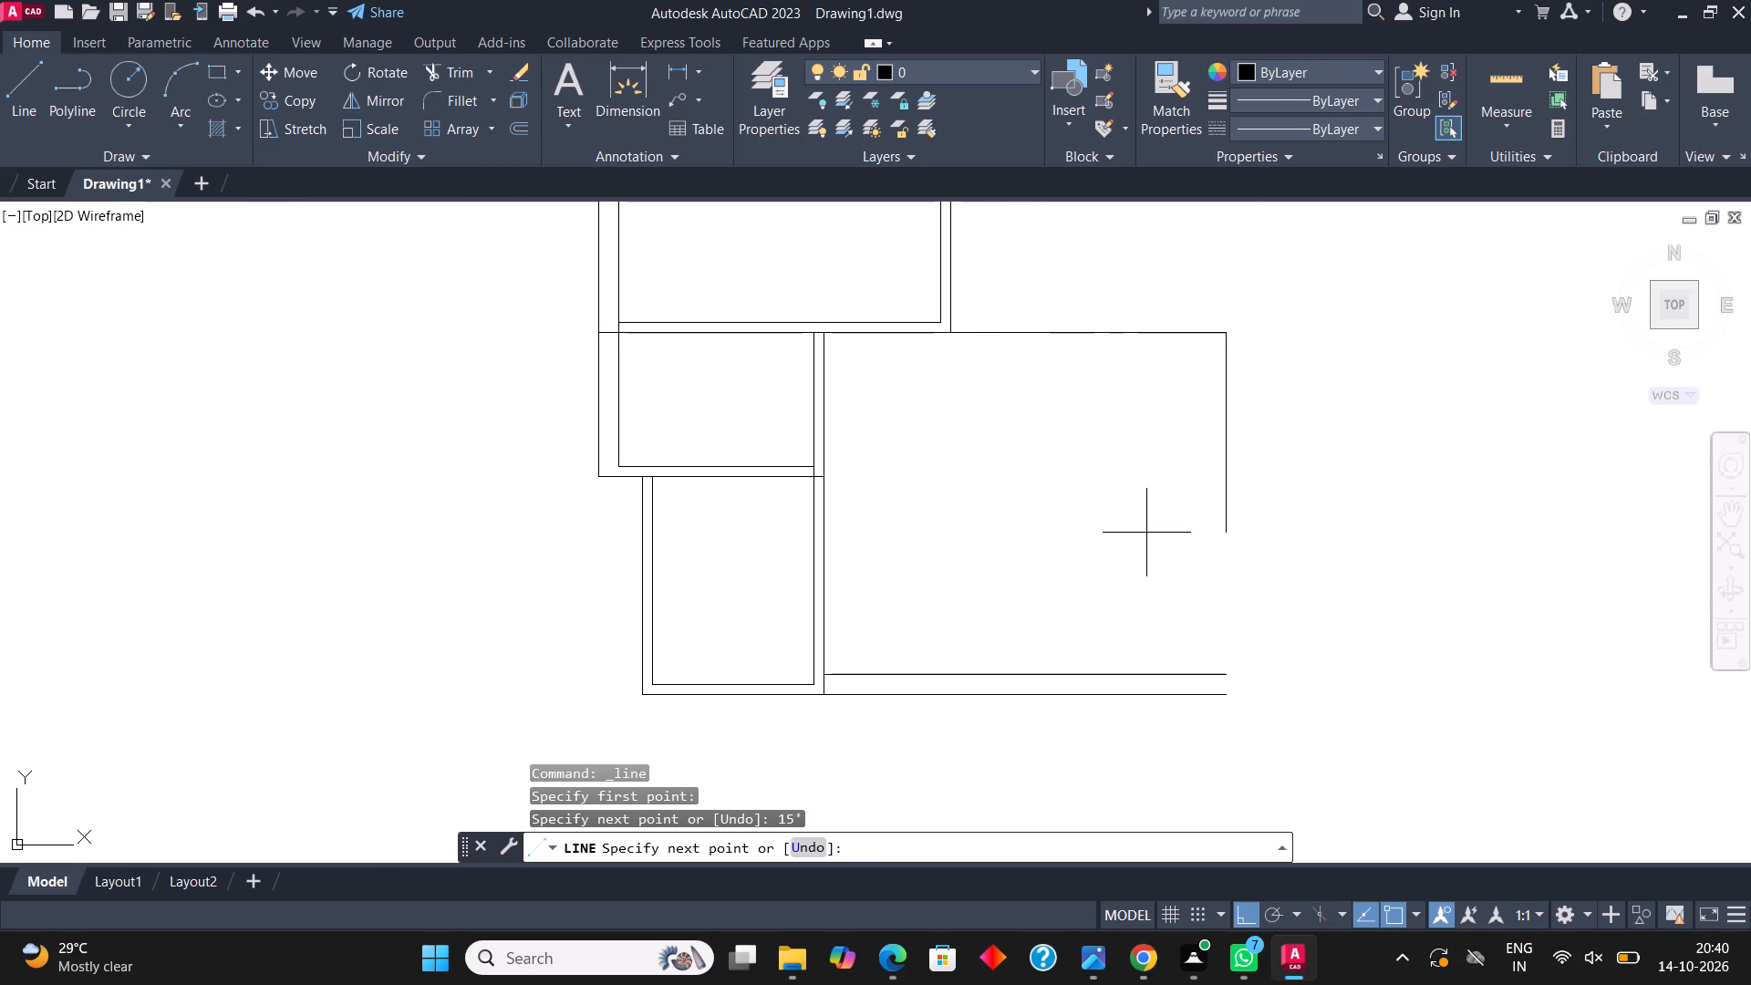
left_click(1224, 670)
key("Escape")
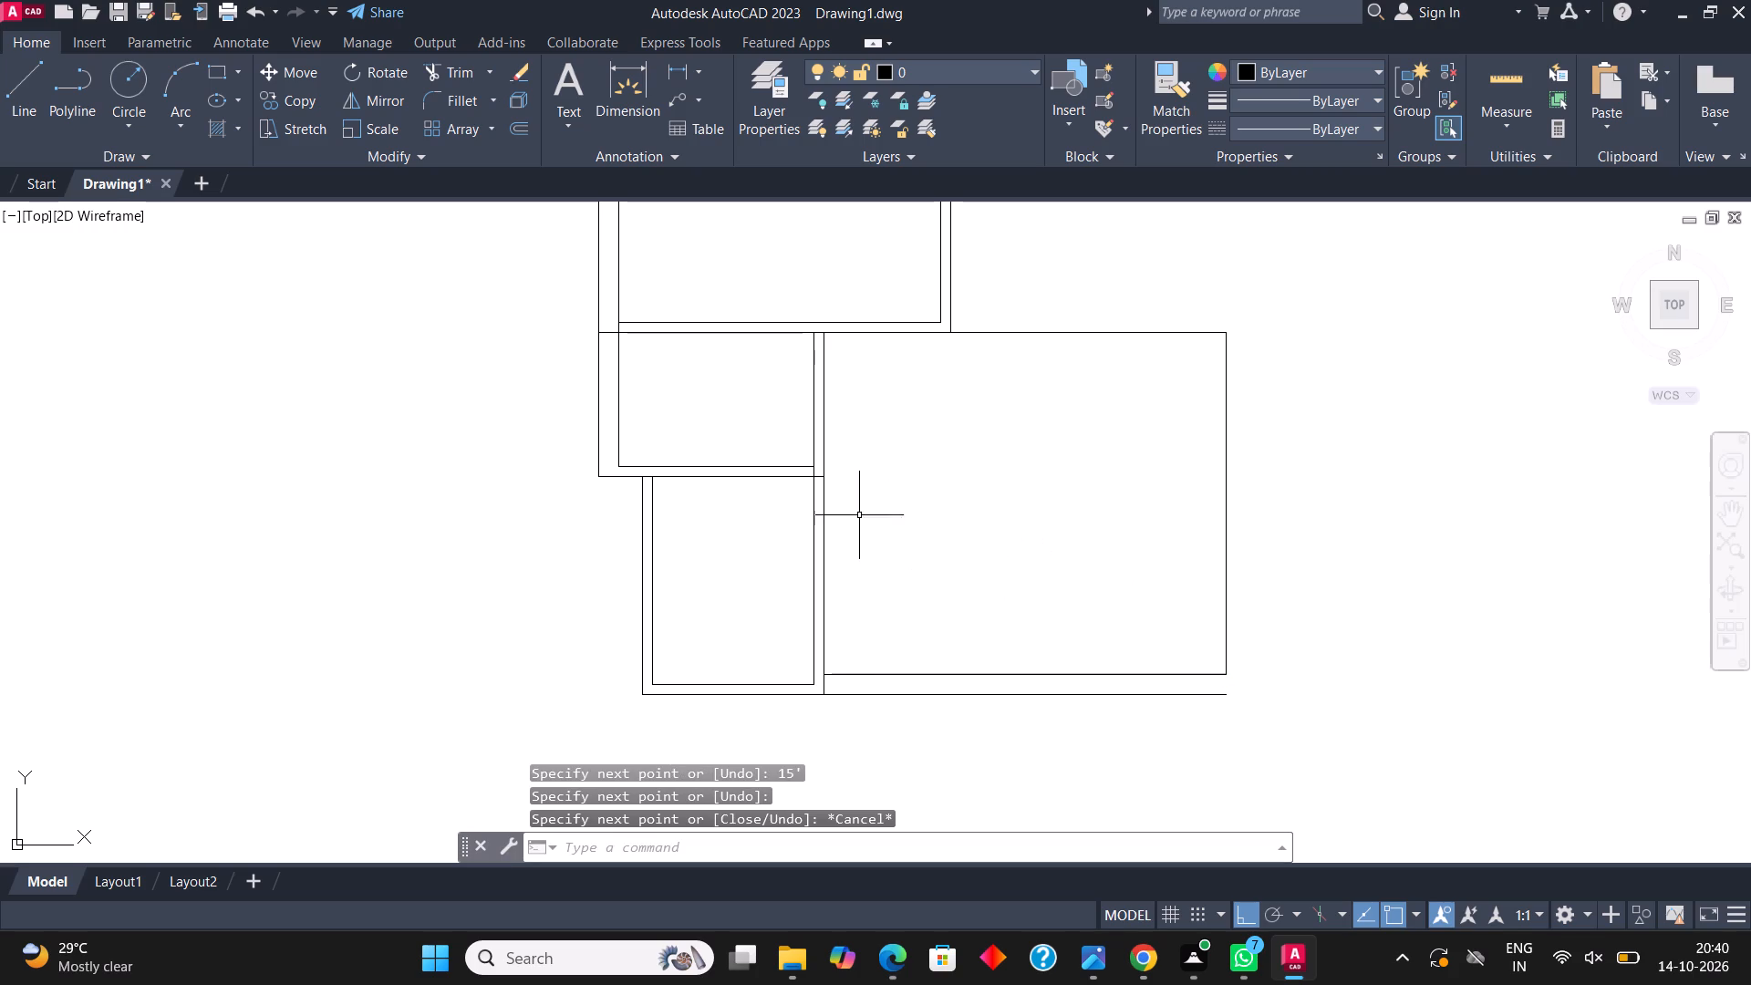
Offset the new large room's right and top wall lines 4.5" outward.
middle_click_drag(979, 506, 915, 492)
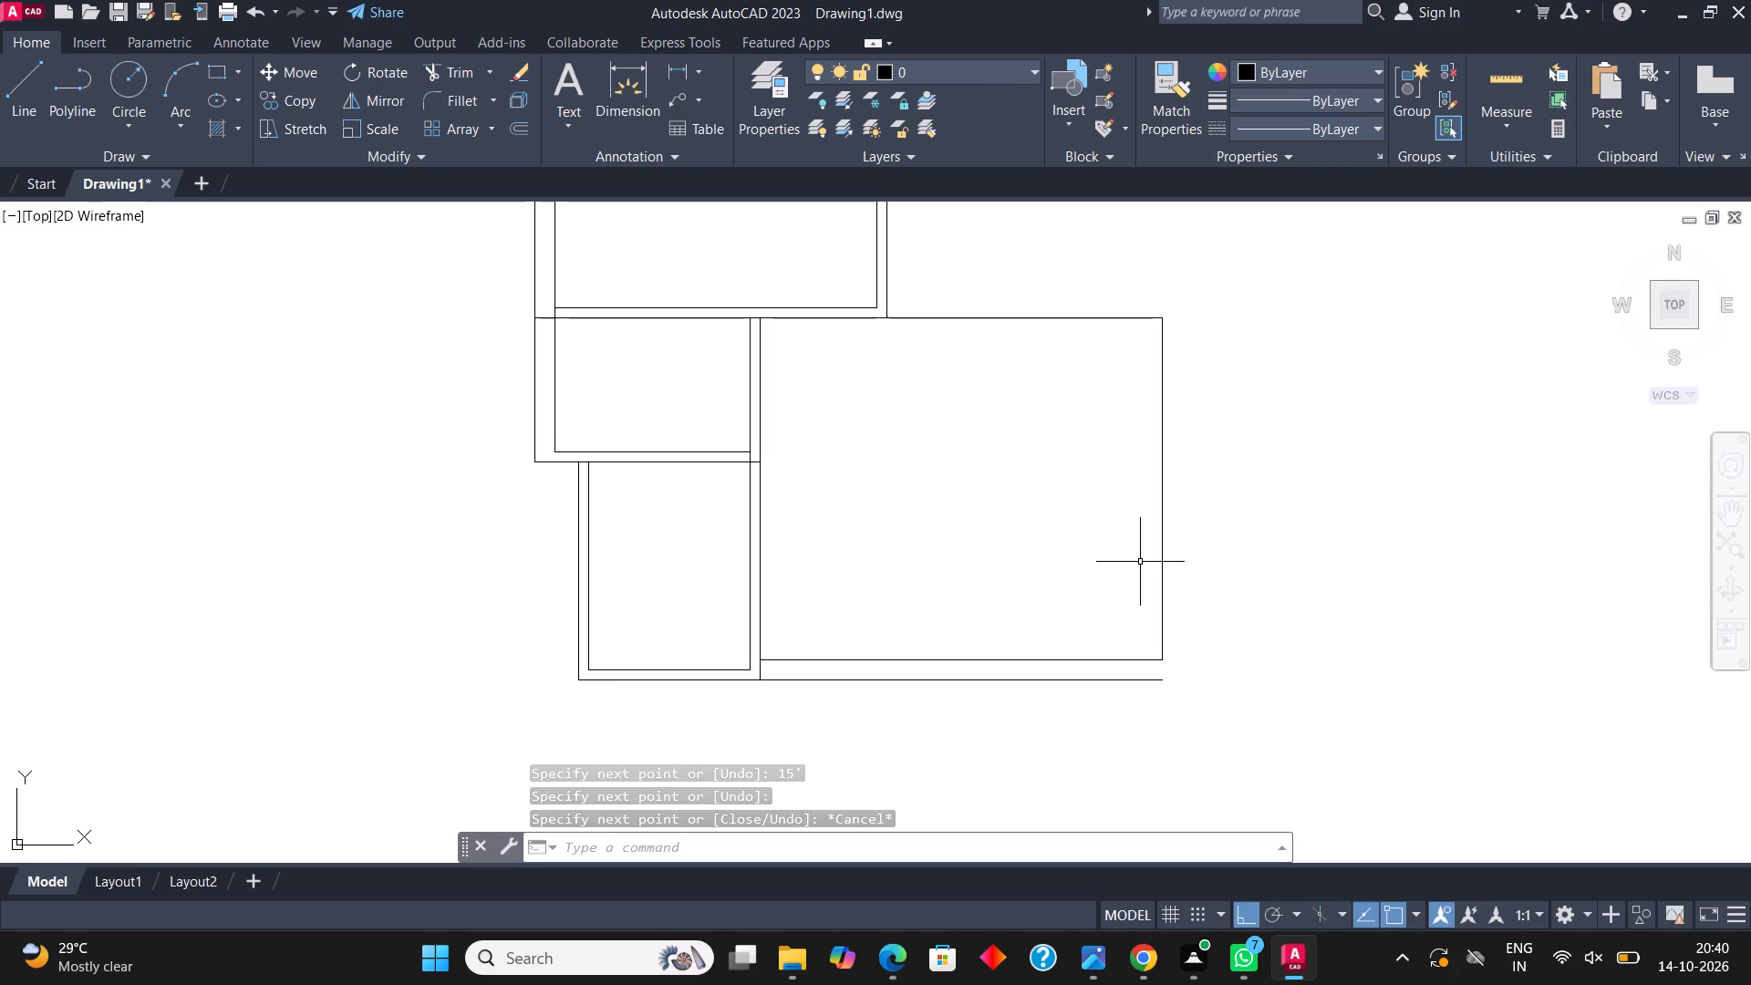
middle_click_drag(1217, 552, 1090, 572)
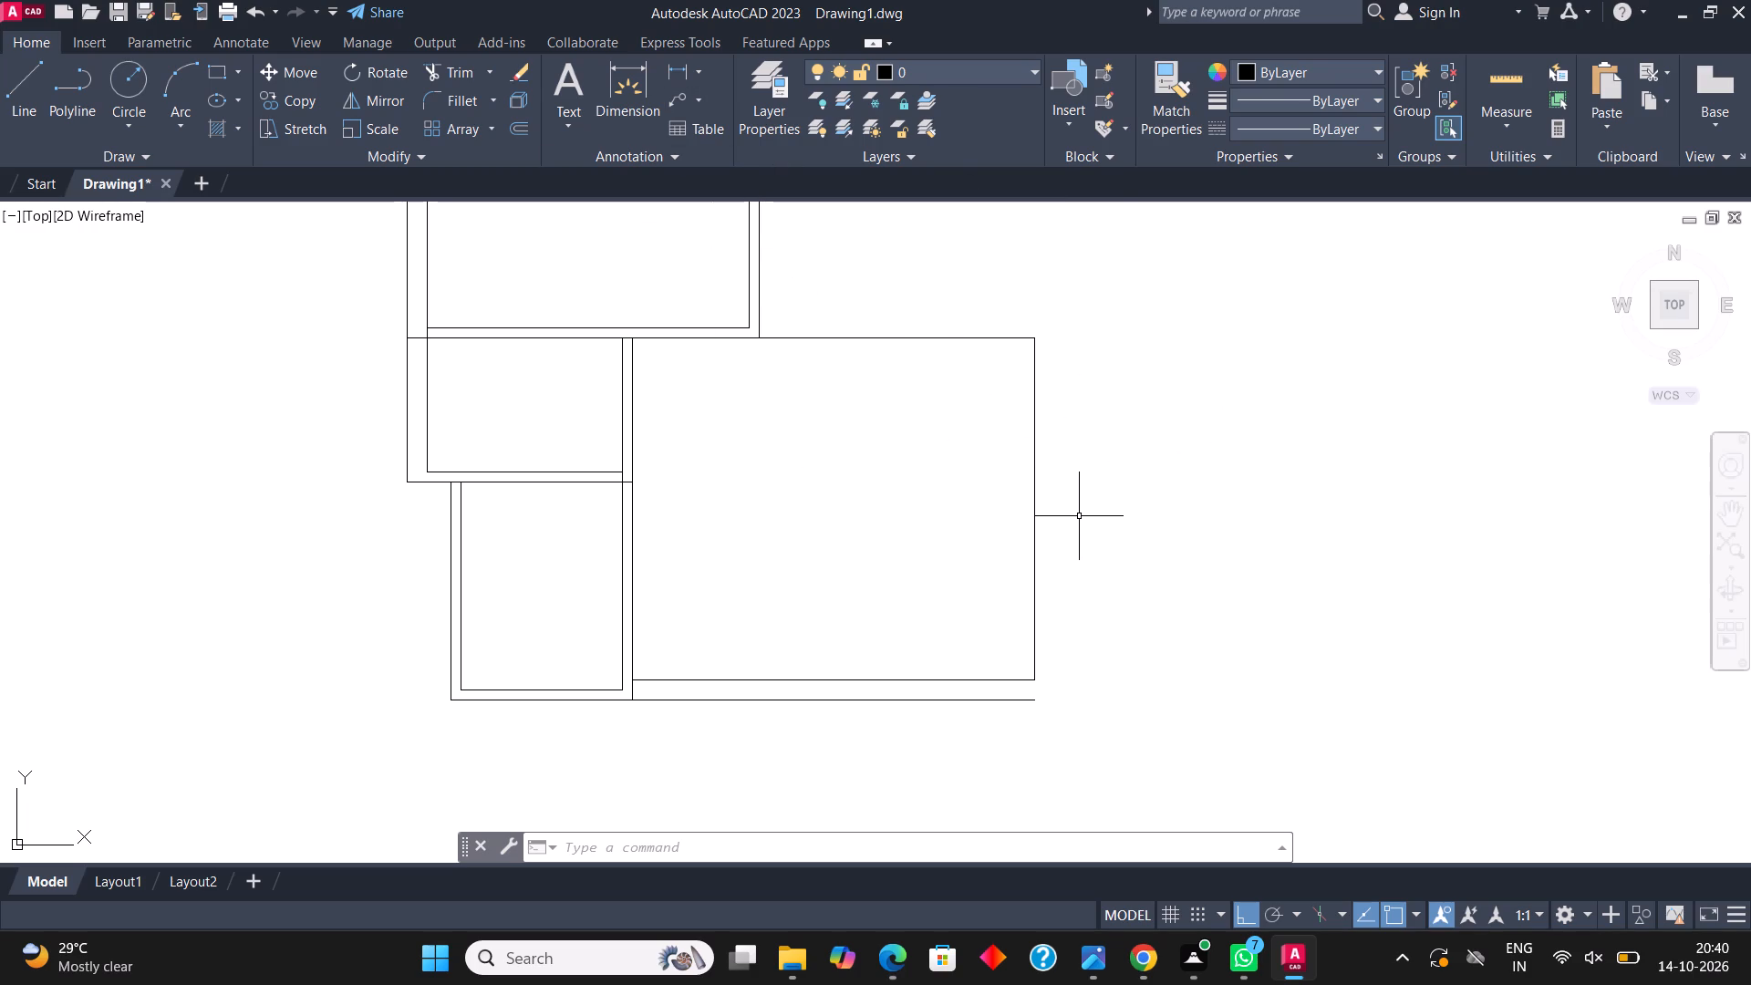
key("Escape")
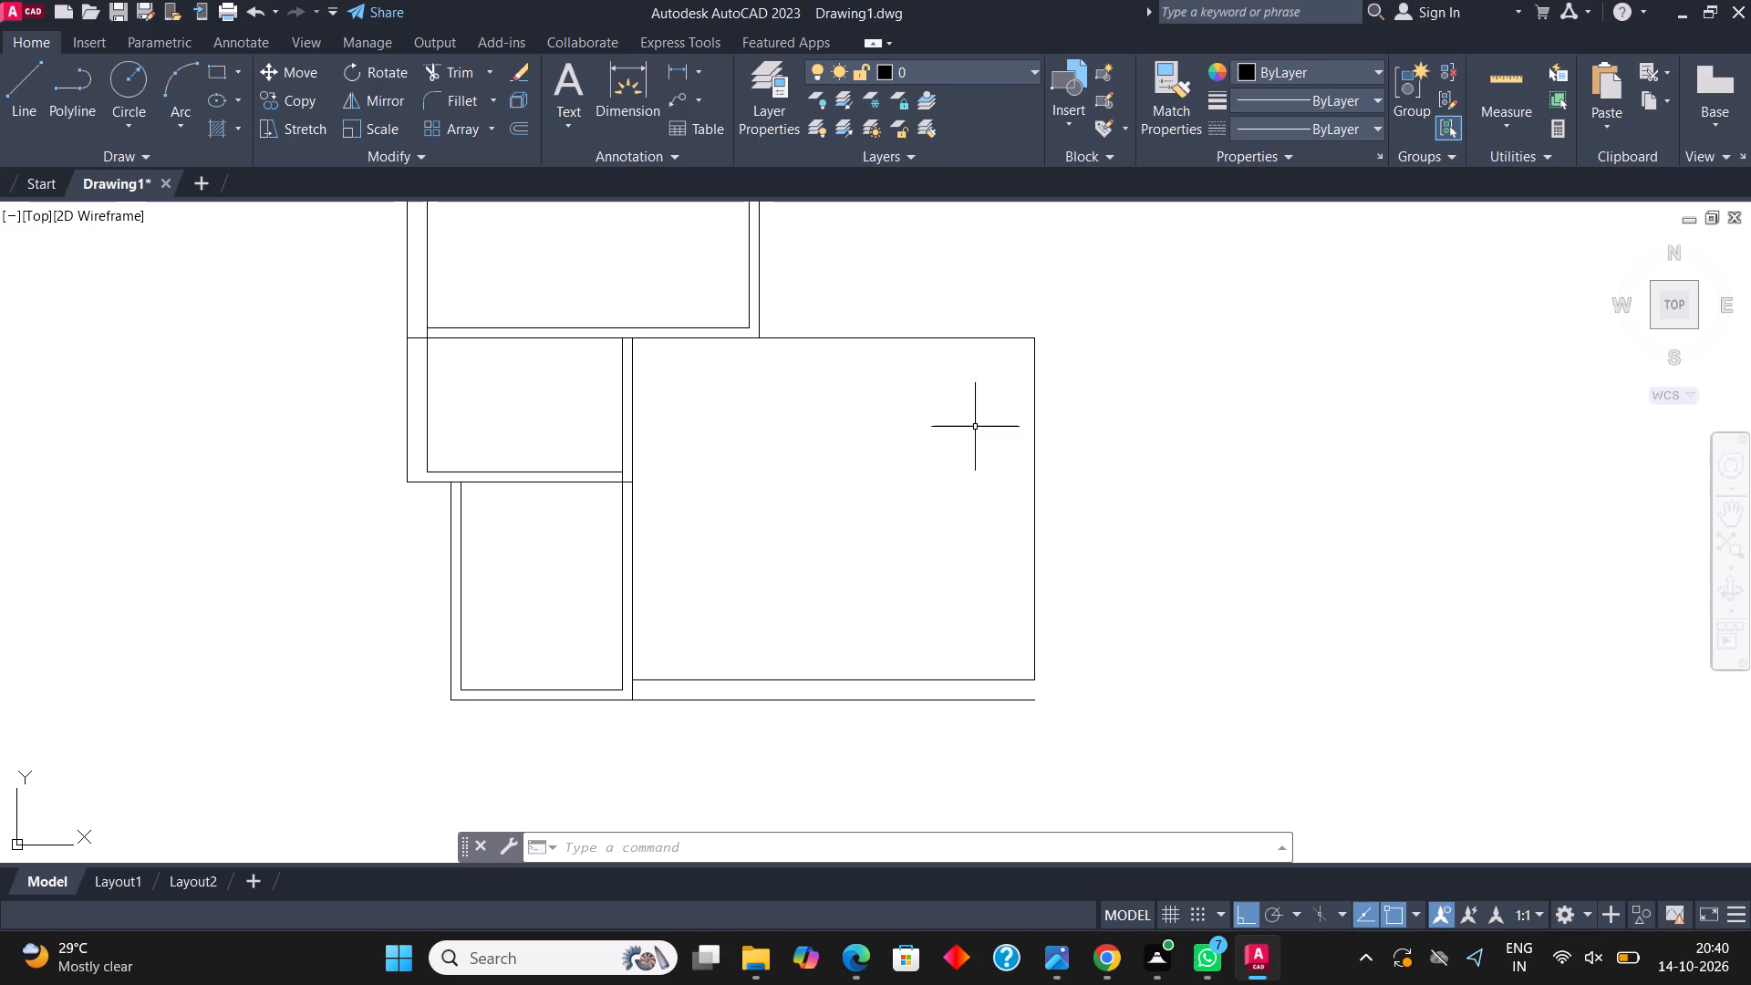
middle_click_drag(915, 590, 876, 588)
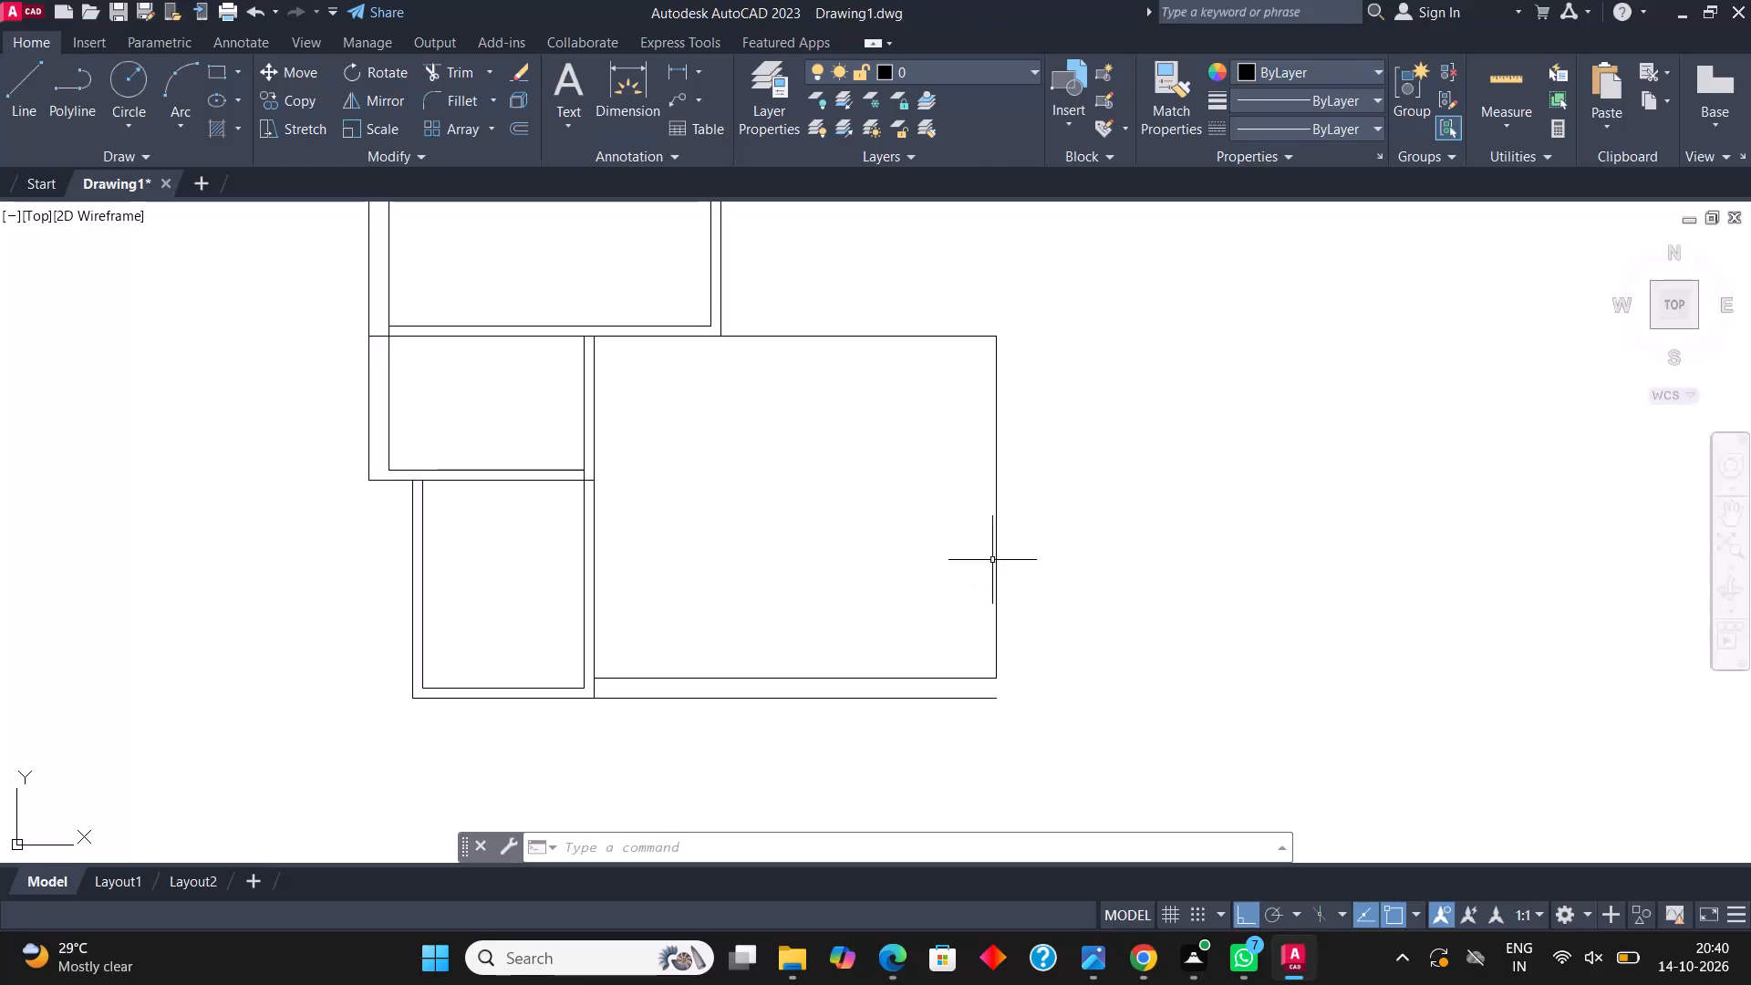
left_click(1018, 581)
left_click(872, 316)
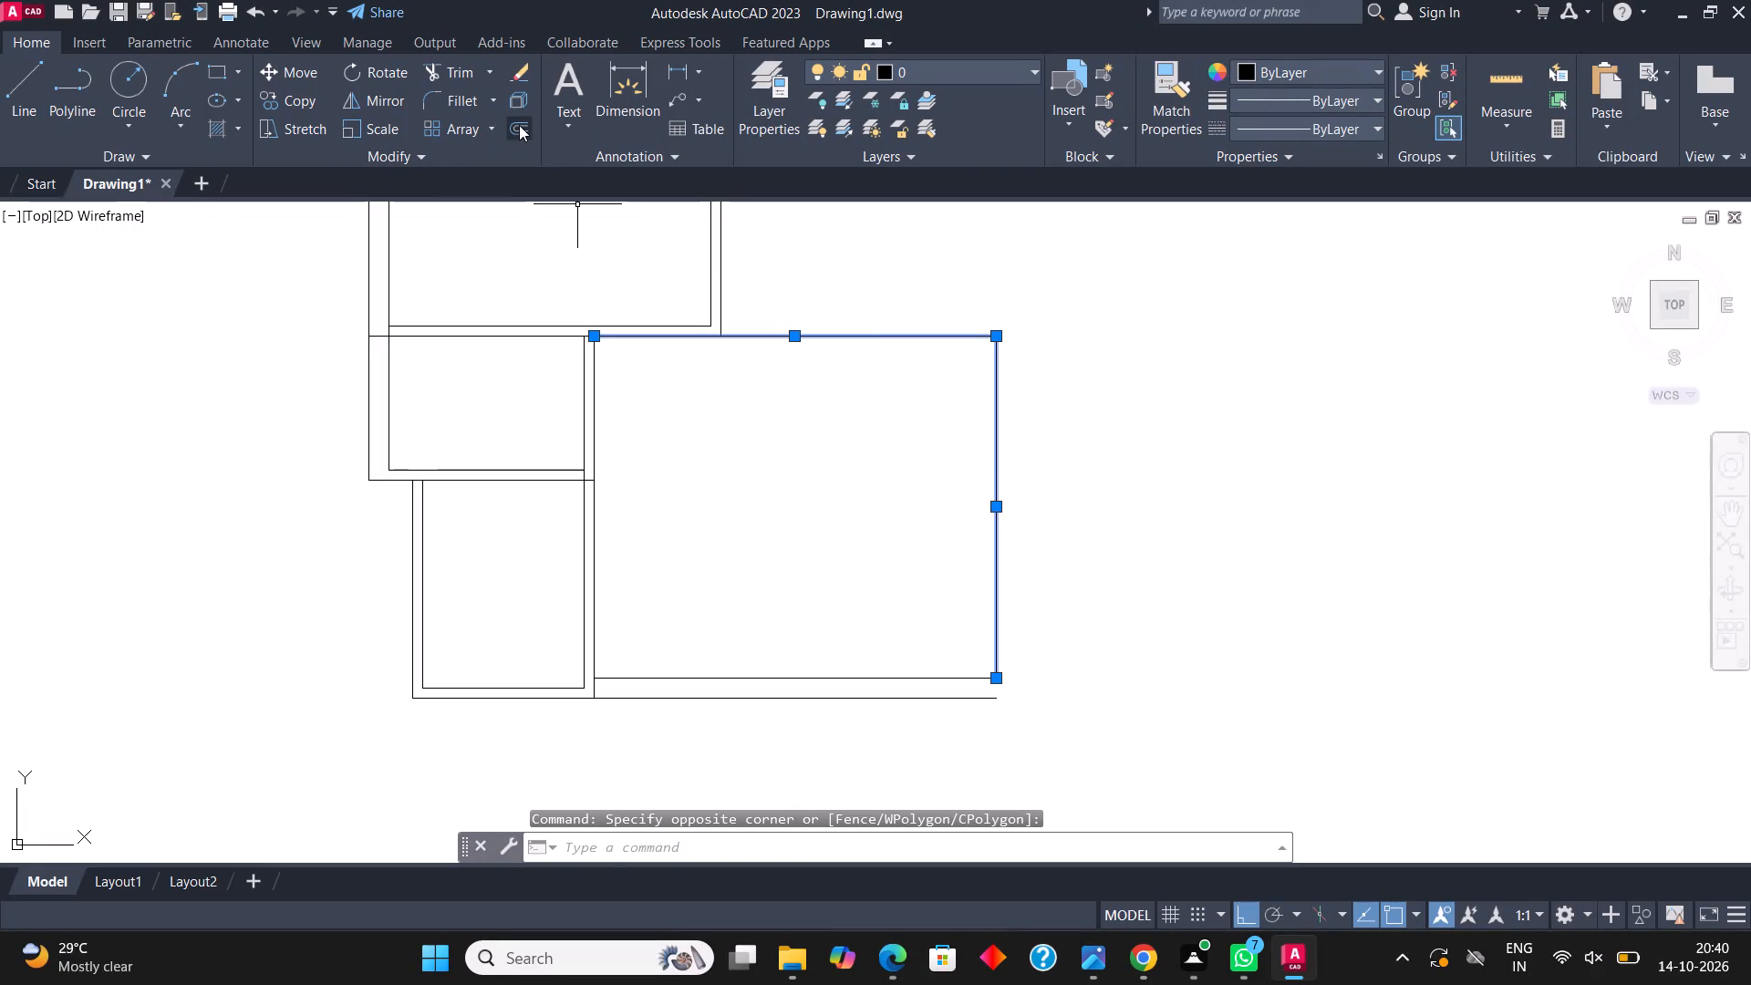
left_click(519, 125)
left_click(995, 481)
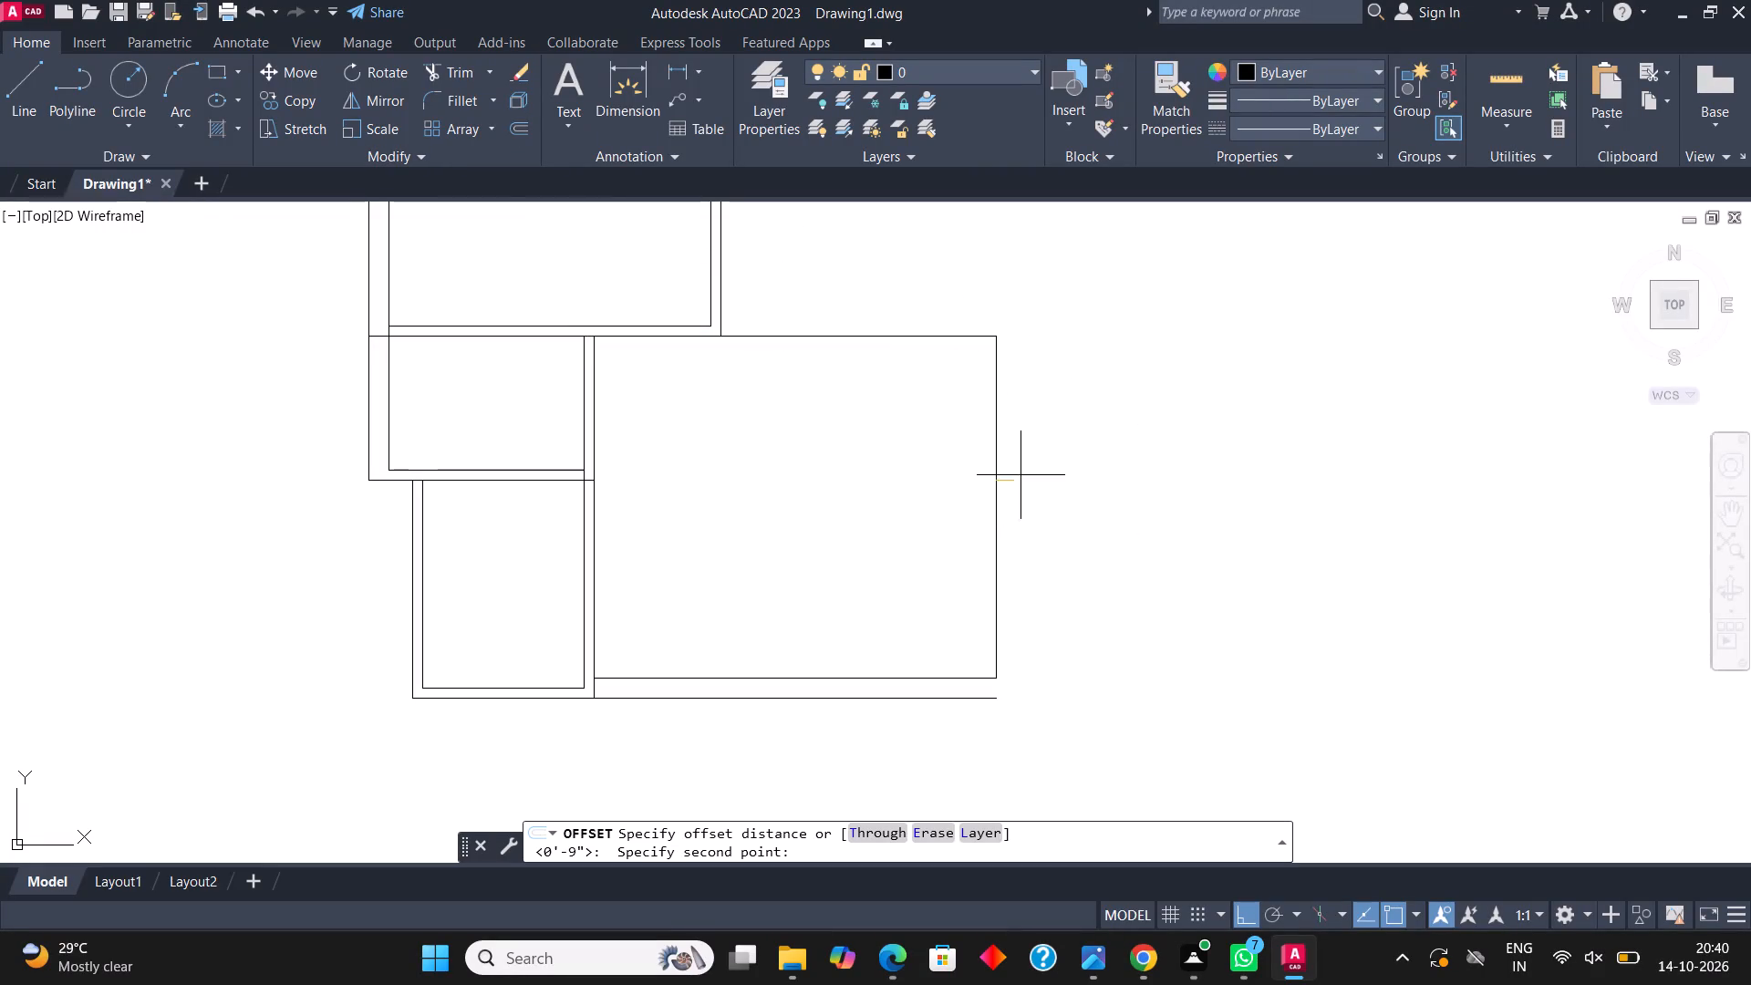
type("4.5\"")
key("Return")
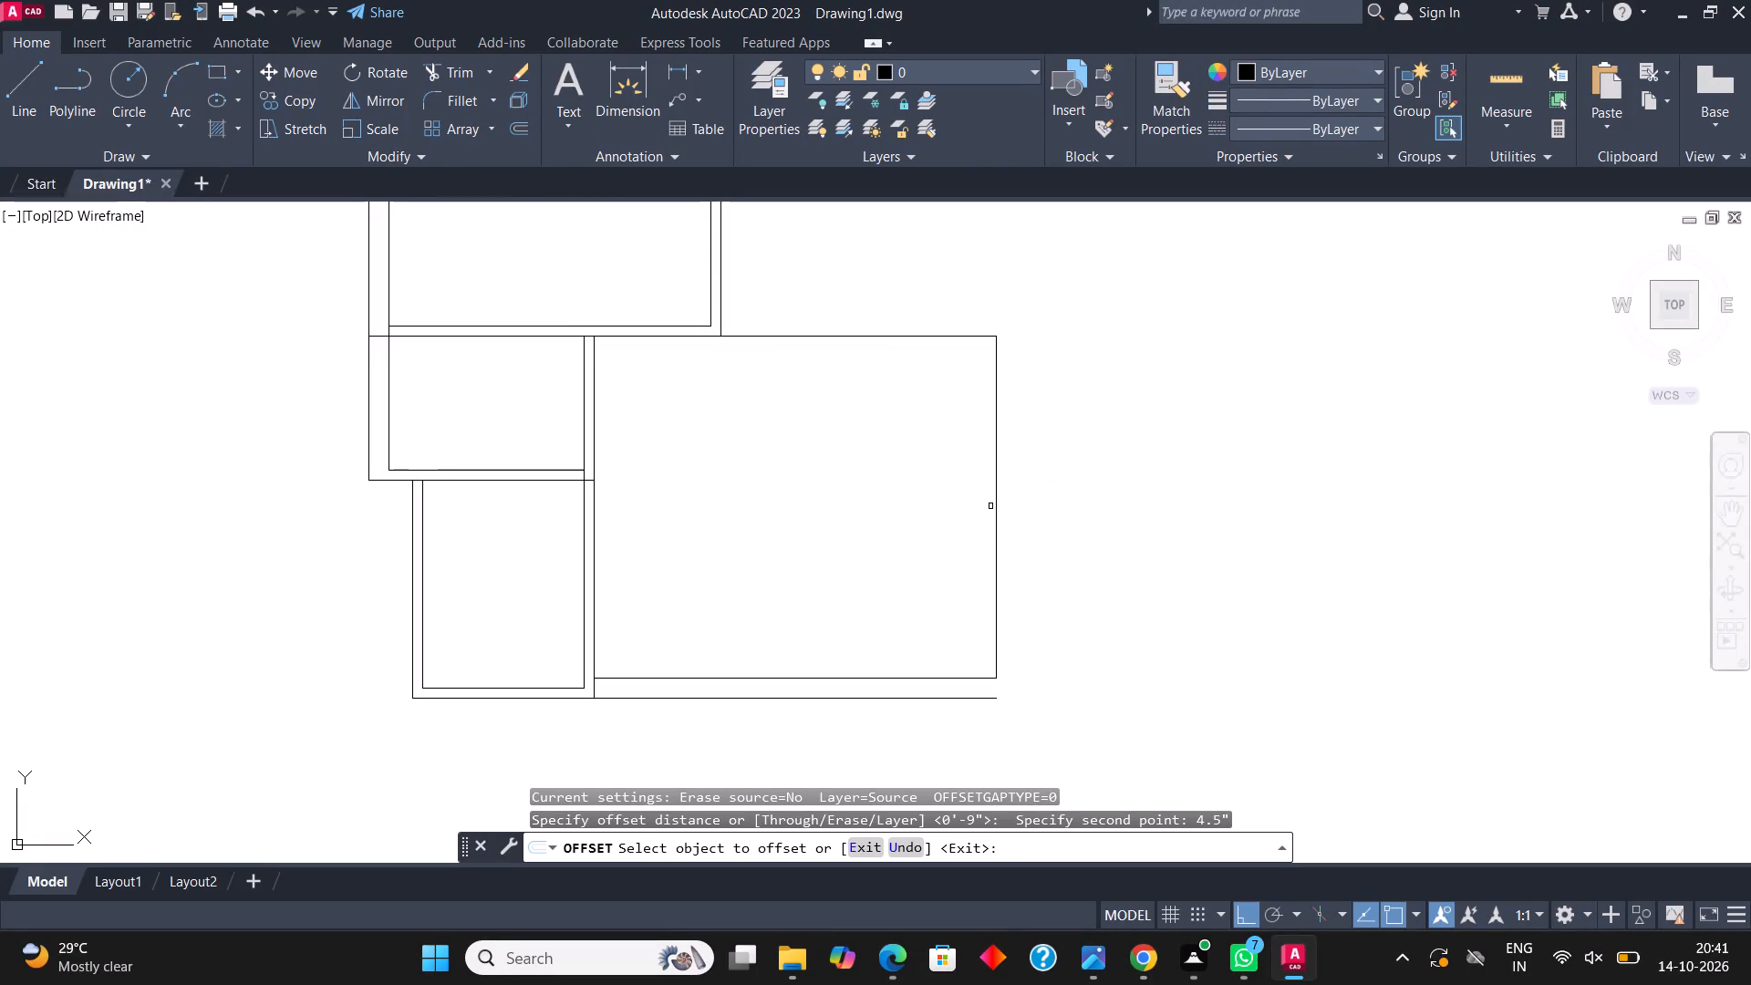
left_click(994, 509)
left_click(1103, 491)
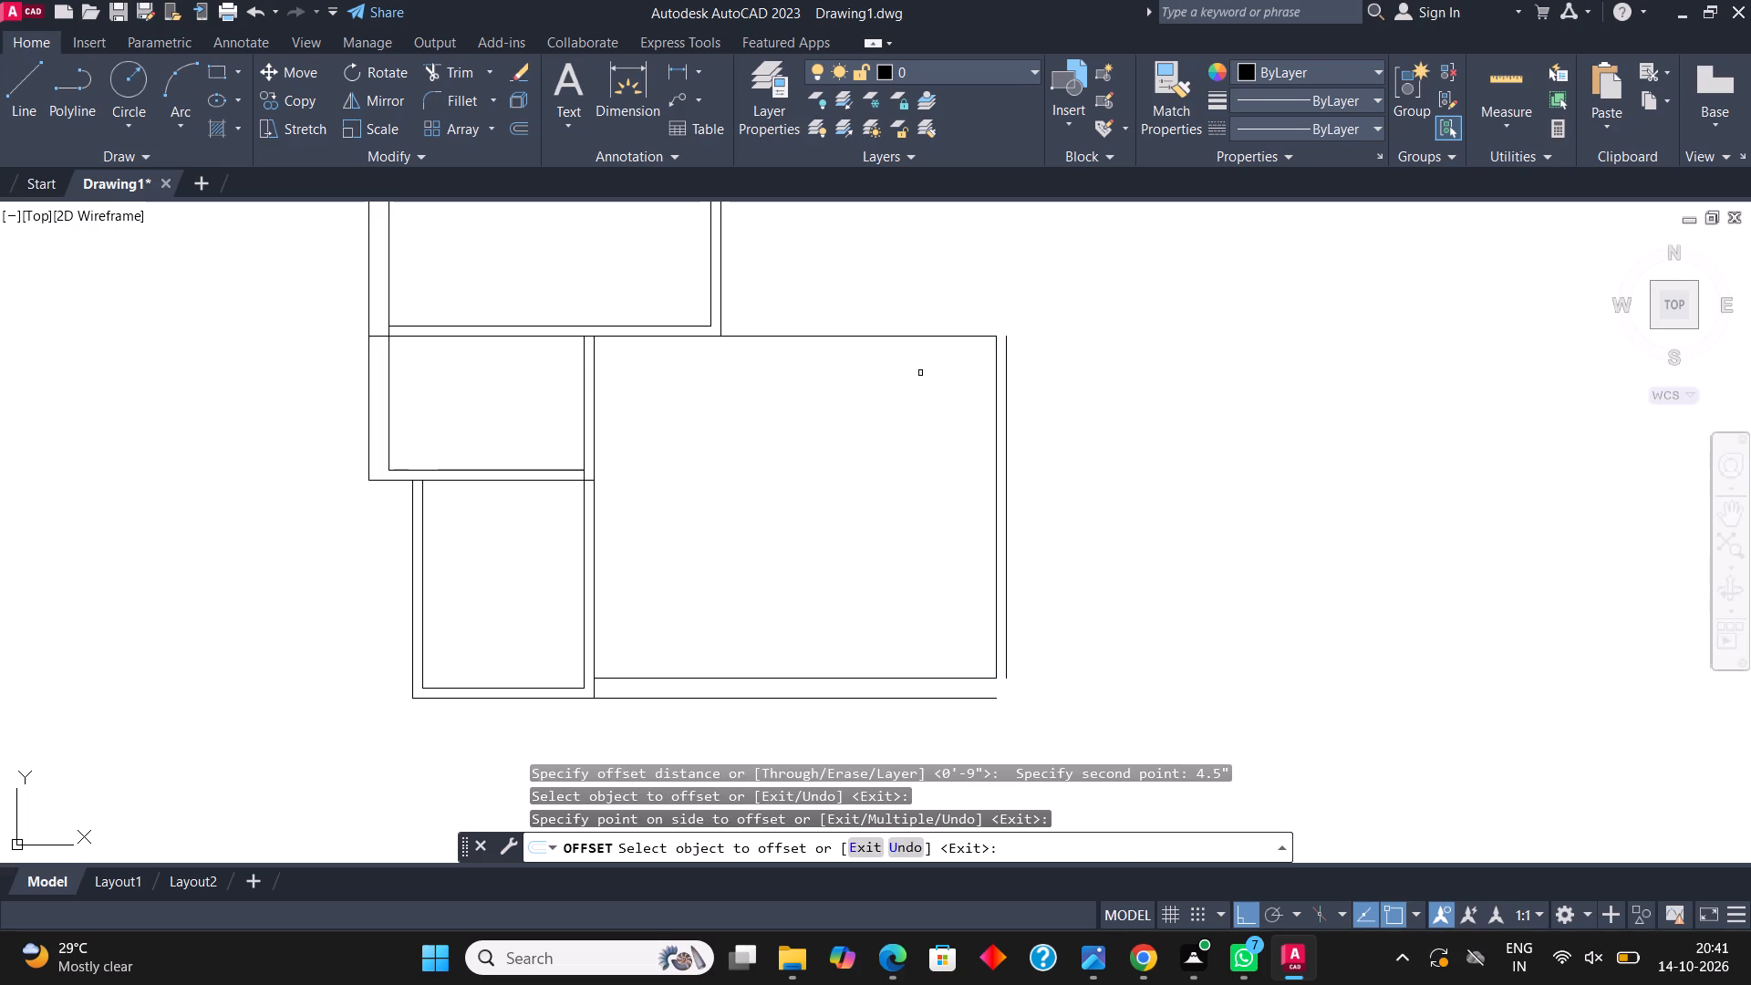
left_click(900, 331)
left_click(899, 336)
left_click(899, 293)
key("Escape")
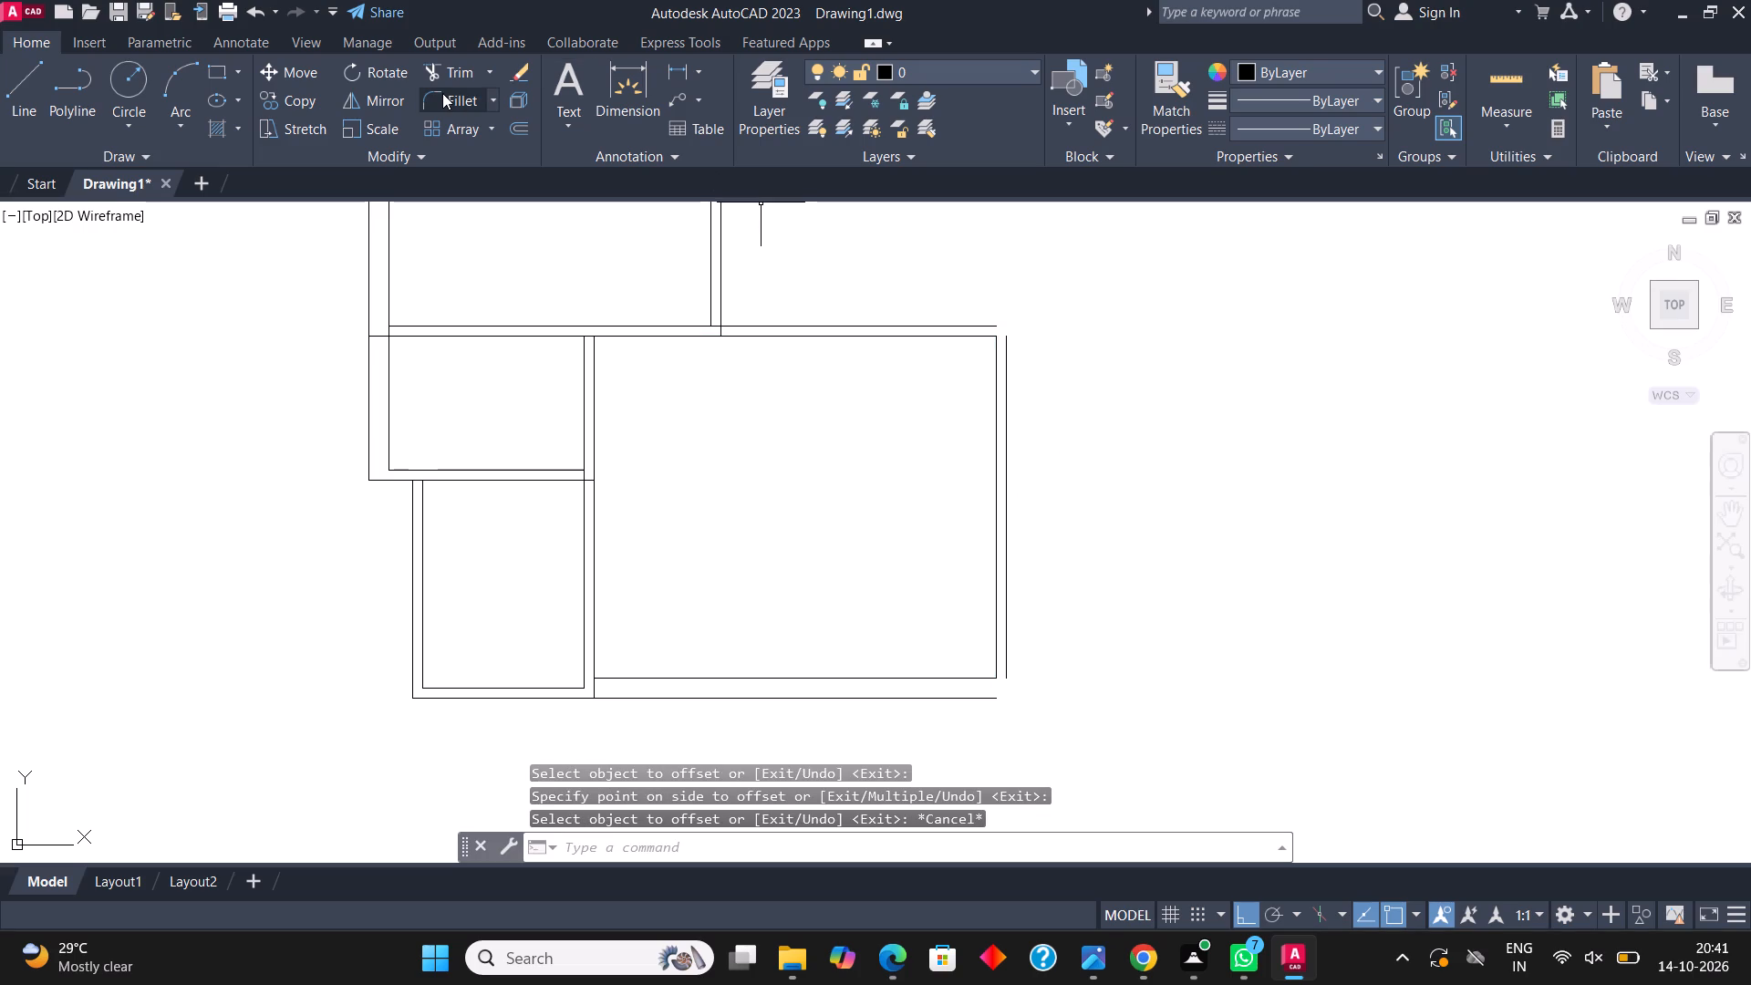
Fillet the large room's outer right wall line with the outer top line and the outer bottom line to close both corners.
left_click(442, 93)
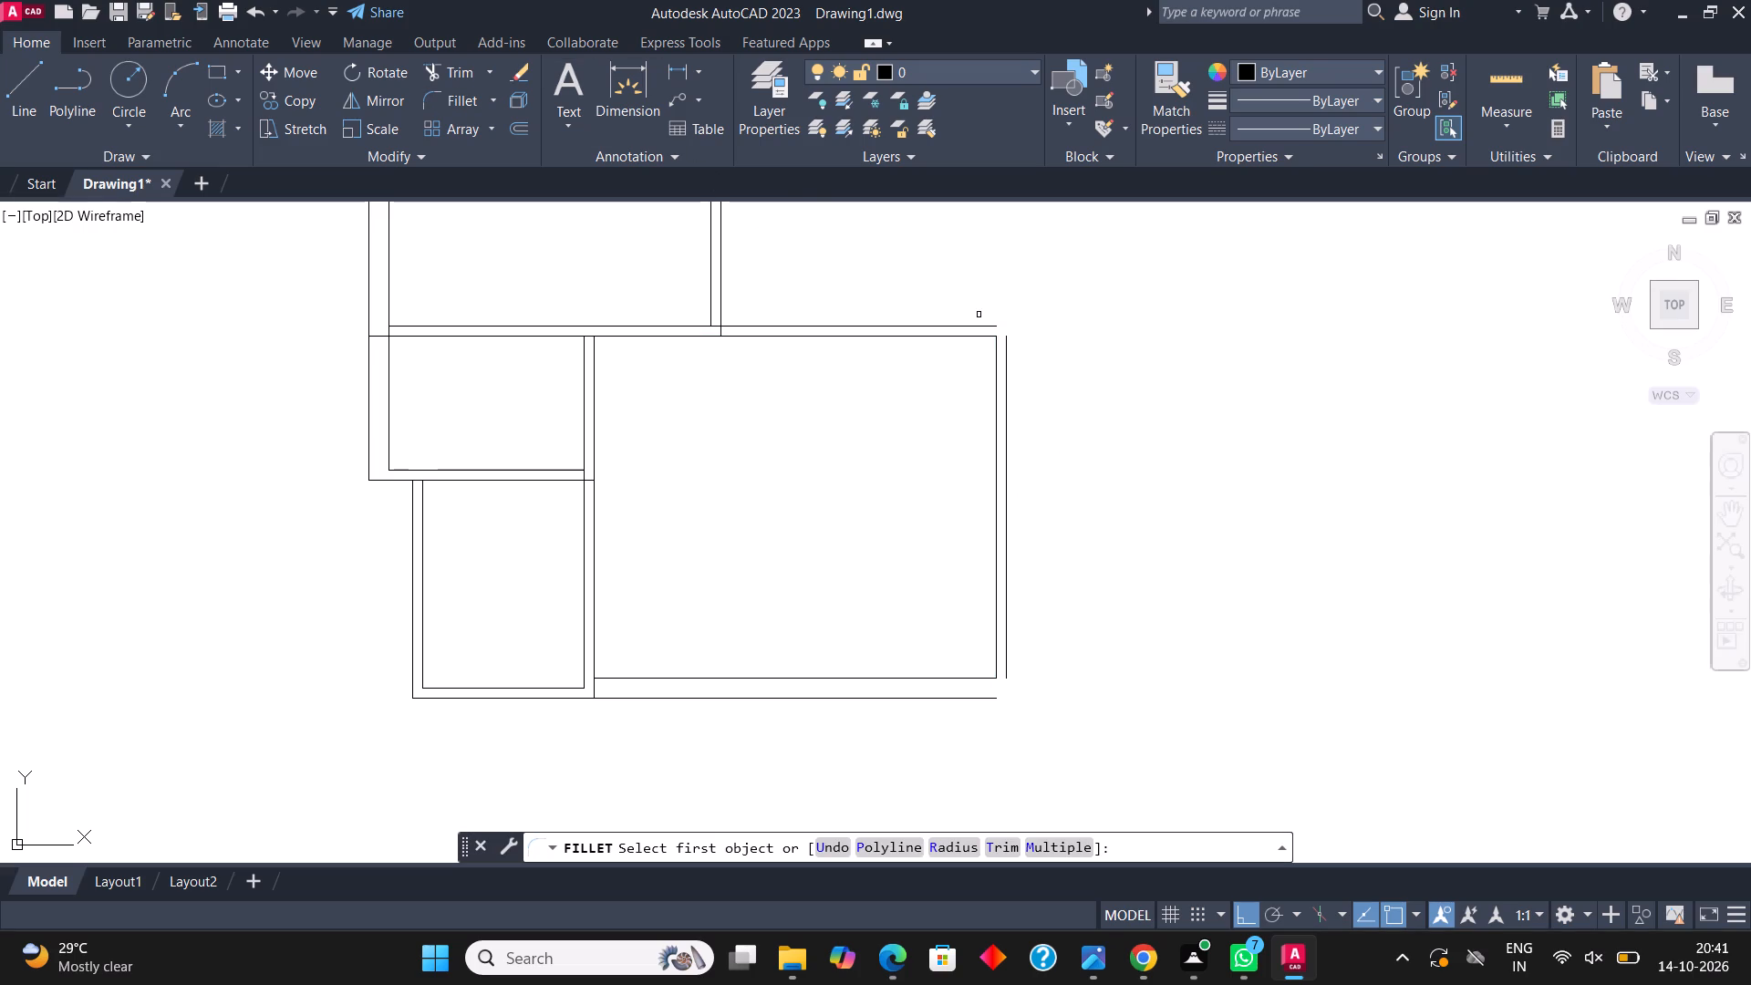
left_click(984, 325)
left_click(1005, 361)
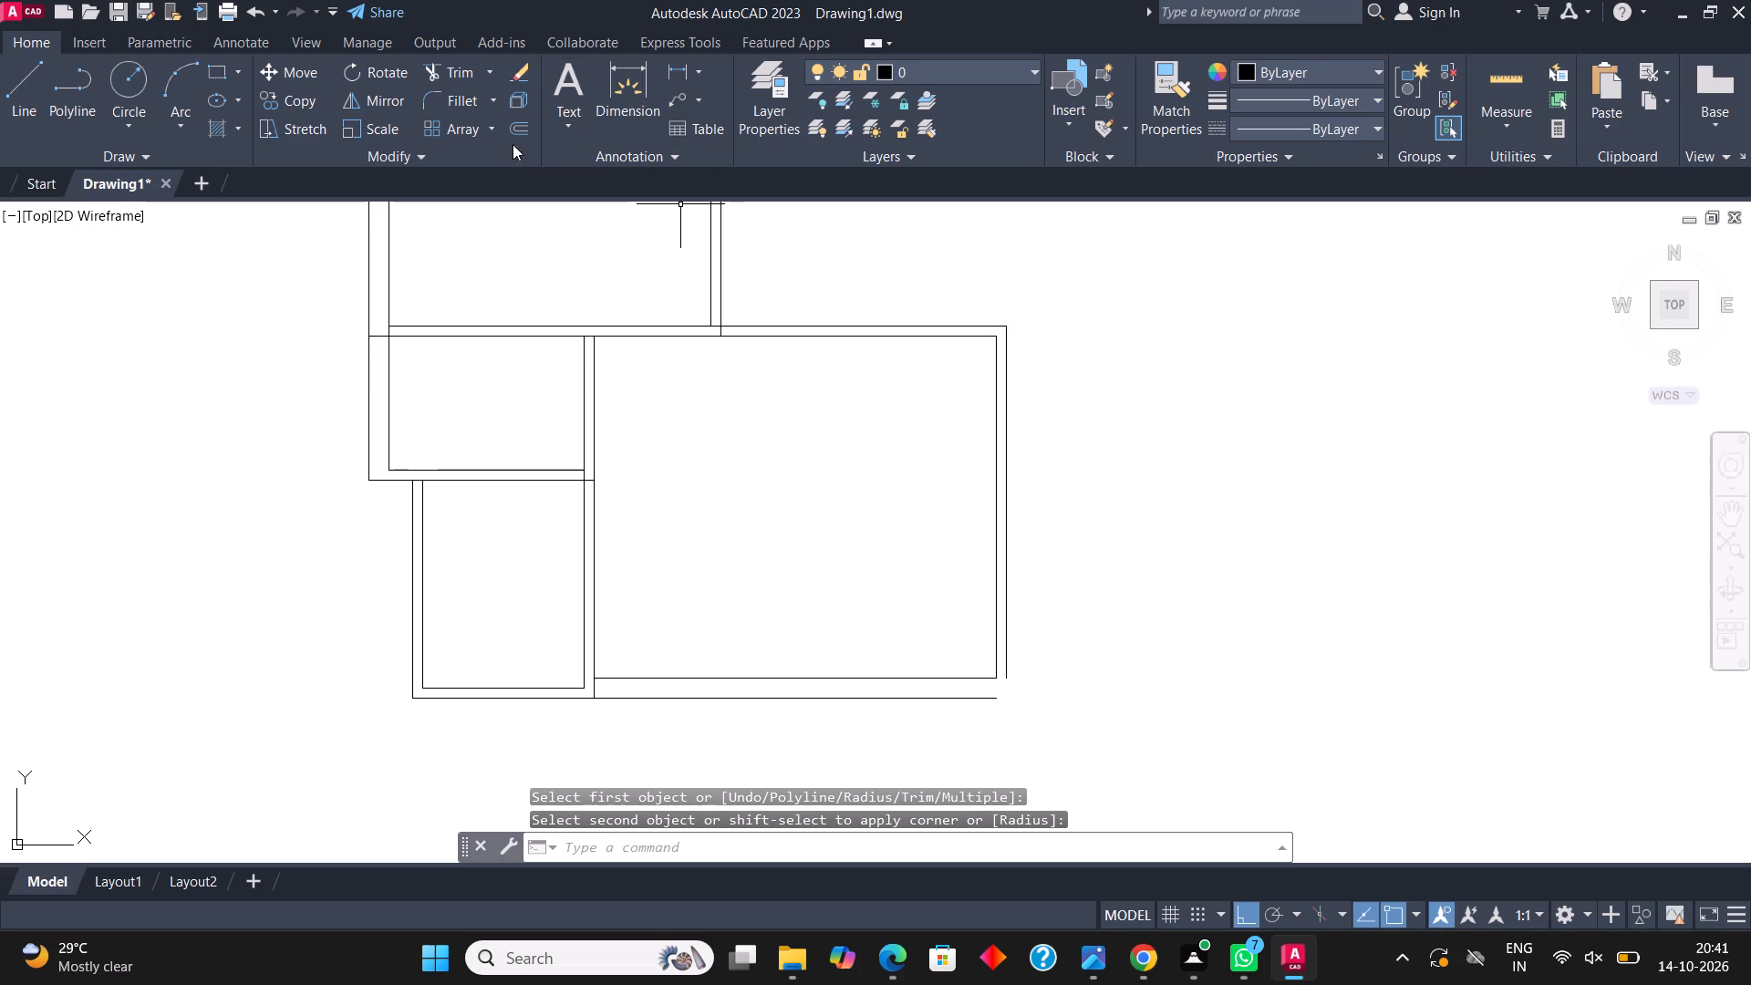
left_click(451, 88)
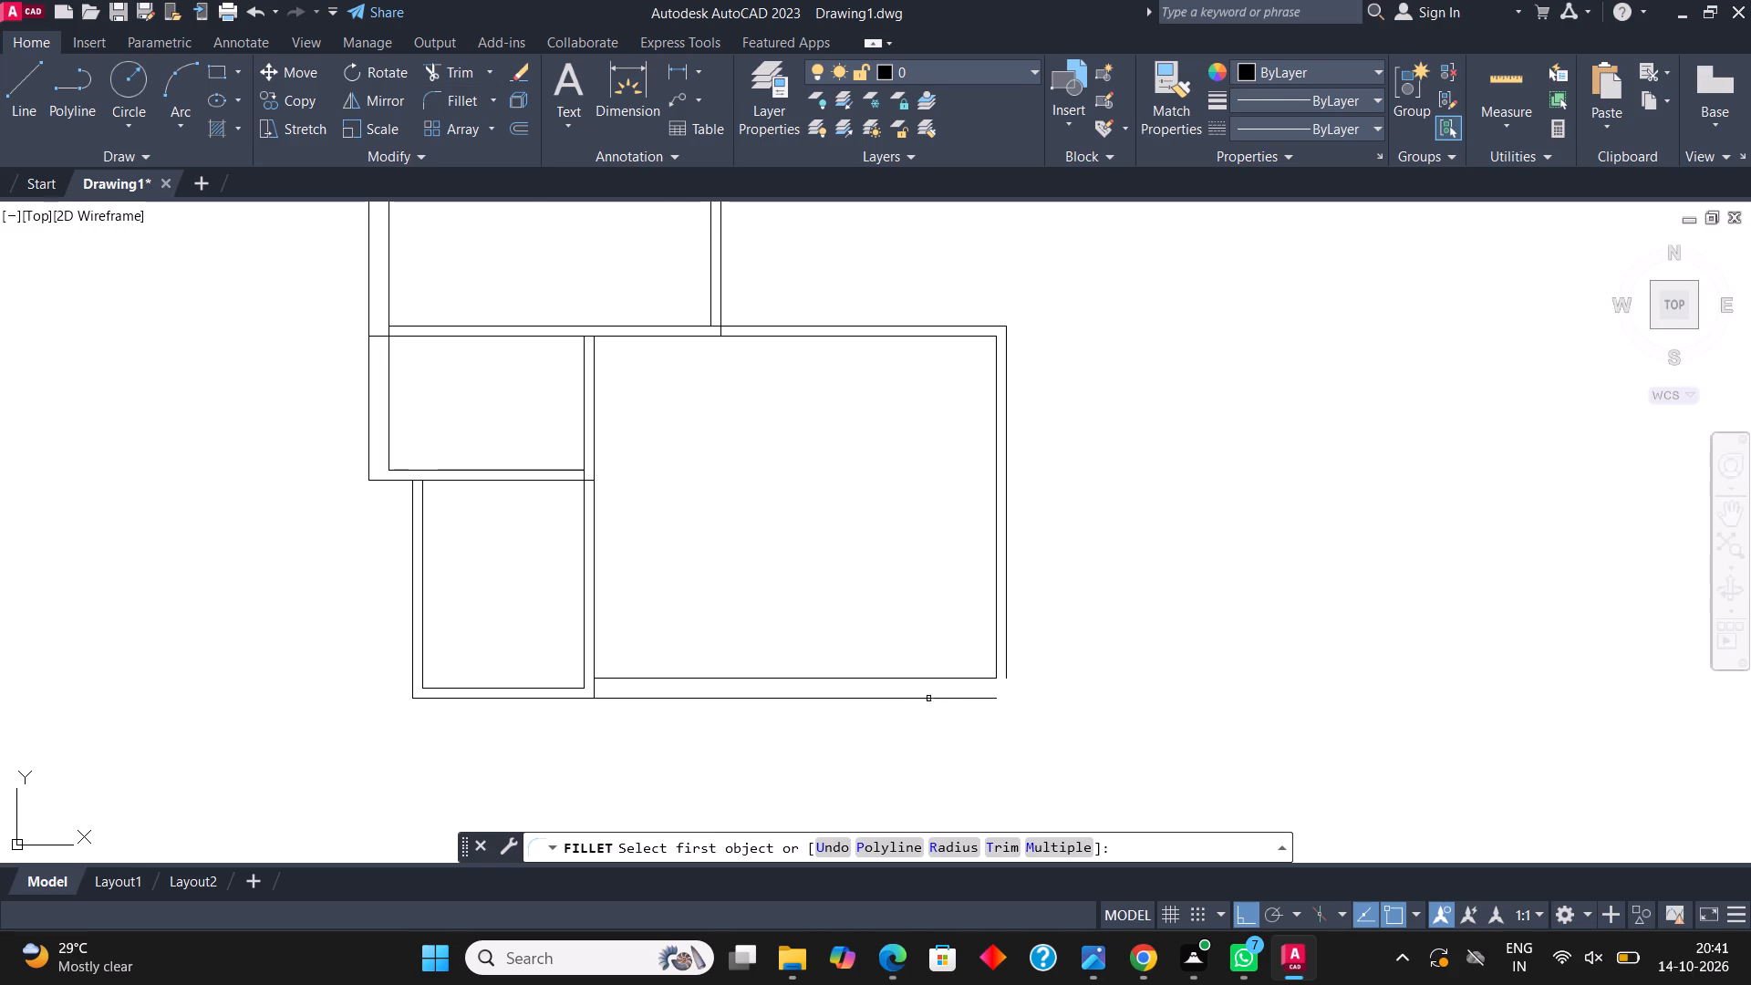
left_click(937, 704)
left_click(945, 698)
left_click(1009, 638)
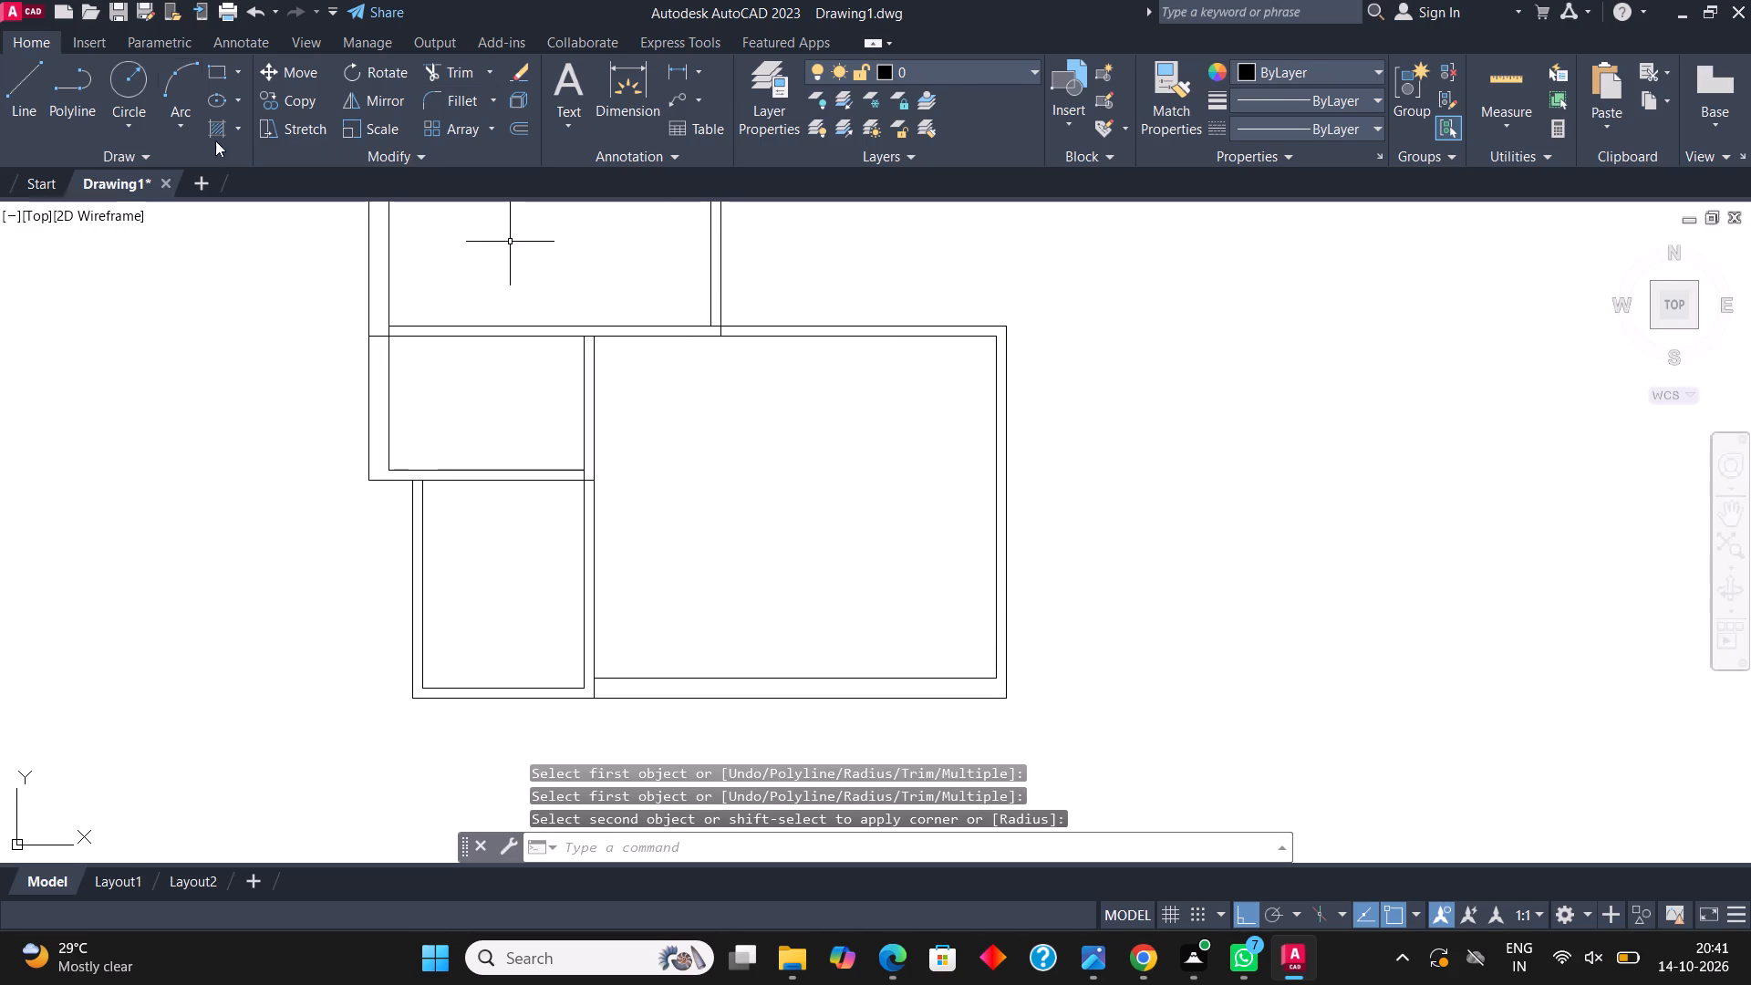
Draw a 5' horizontal line to the right from the large room's outer bottom-right corner.
left_click(29, 73)
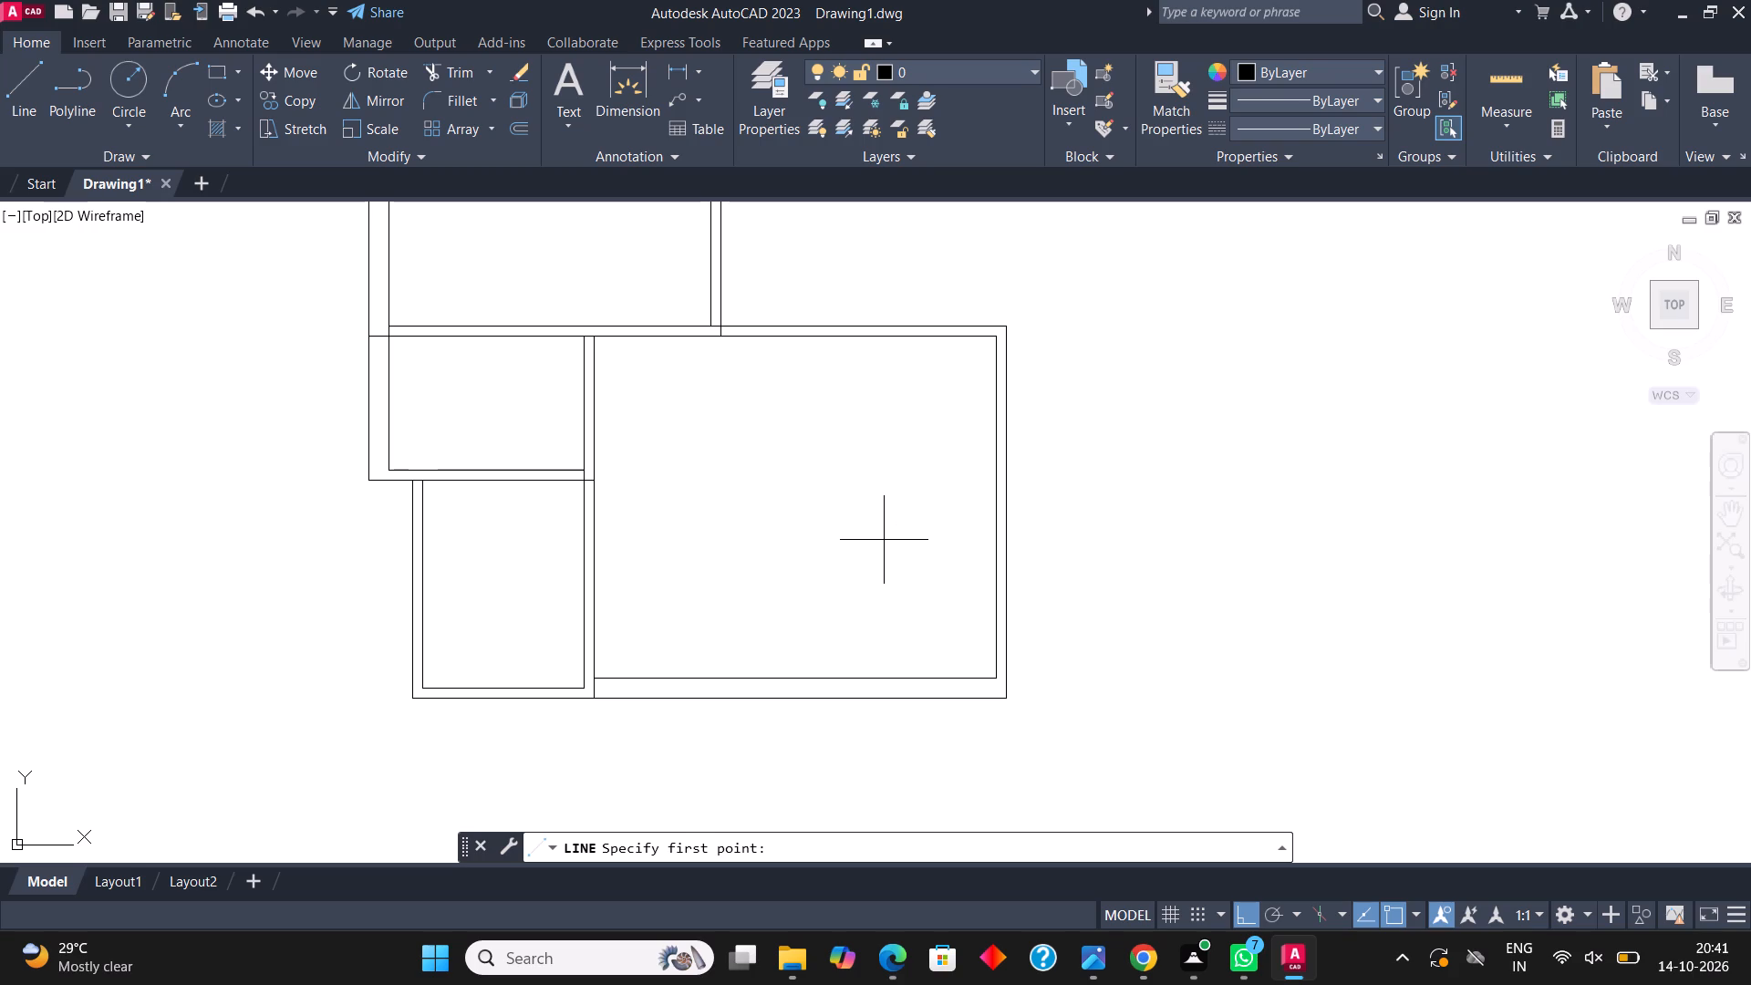
scroll(1093, 676, "up", 1)
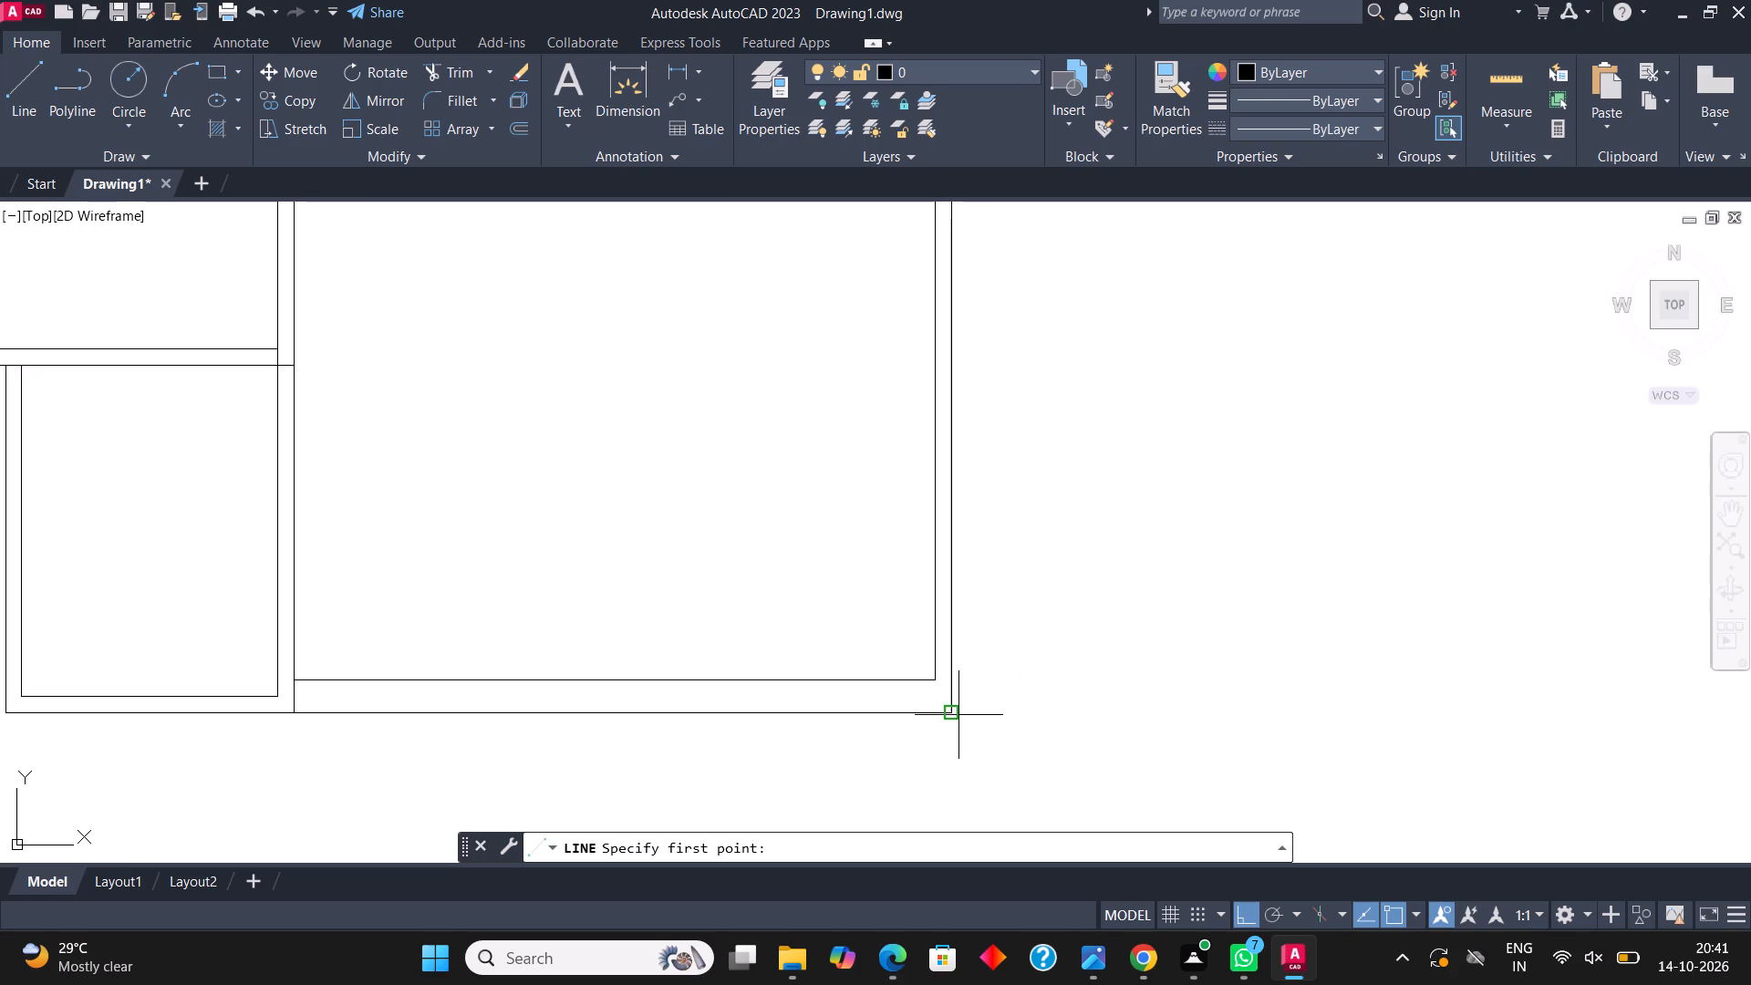
left_click(957, 713)
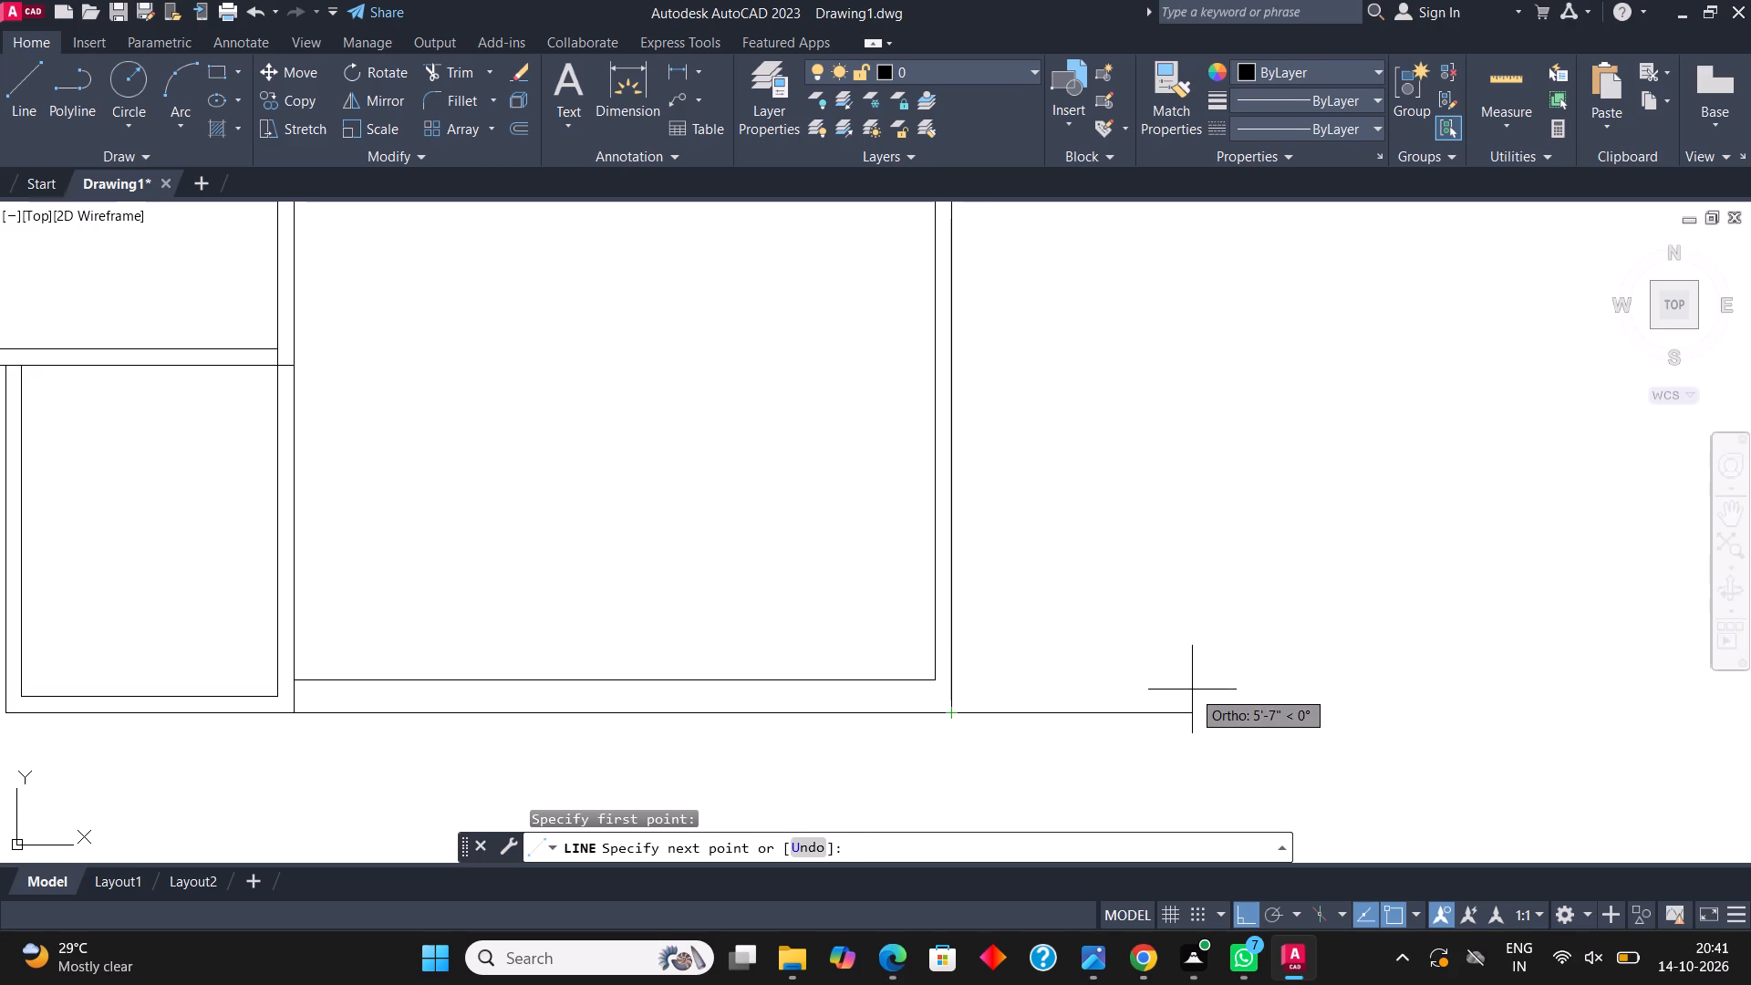
type("5'")
key("Return")
key("Escape")
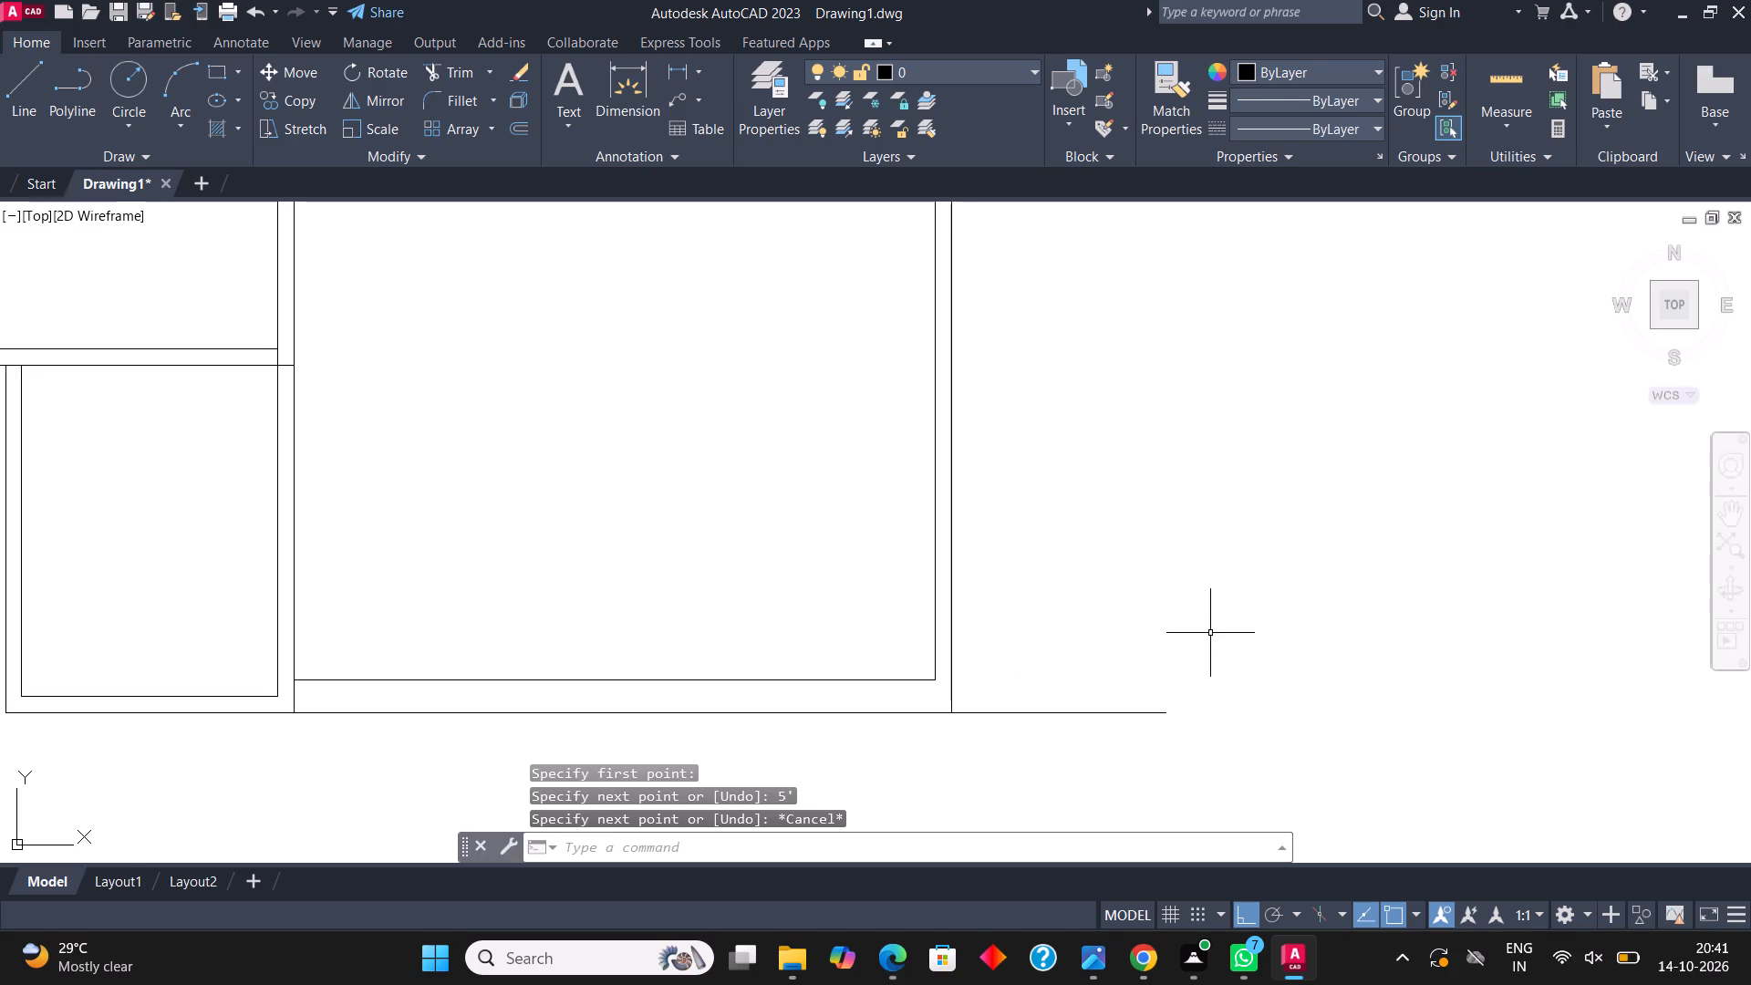
From the large room's inner bottom-right corner, draw a line across the wall thickness to its outer face, then 5' further right.
middle_click_drag(1220, 646, 1072, 615)
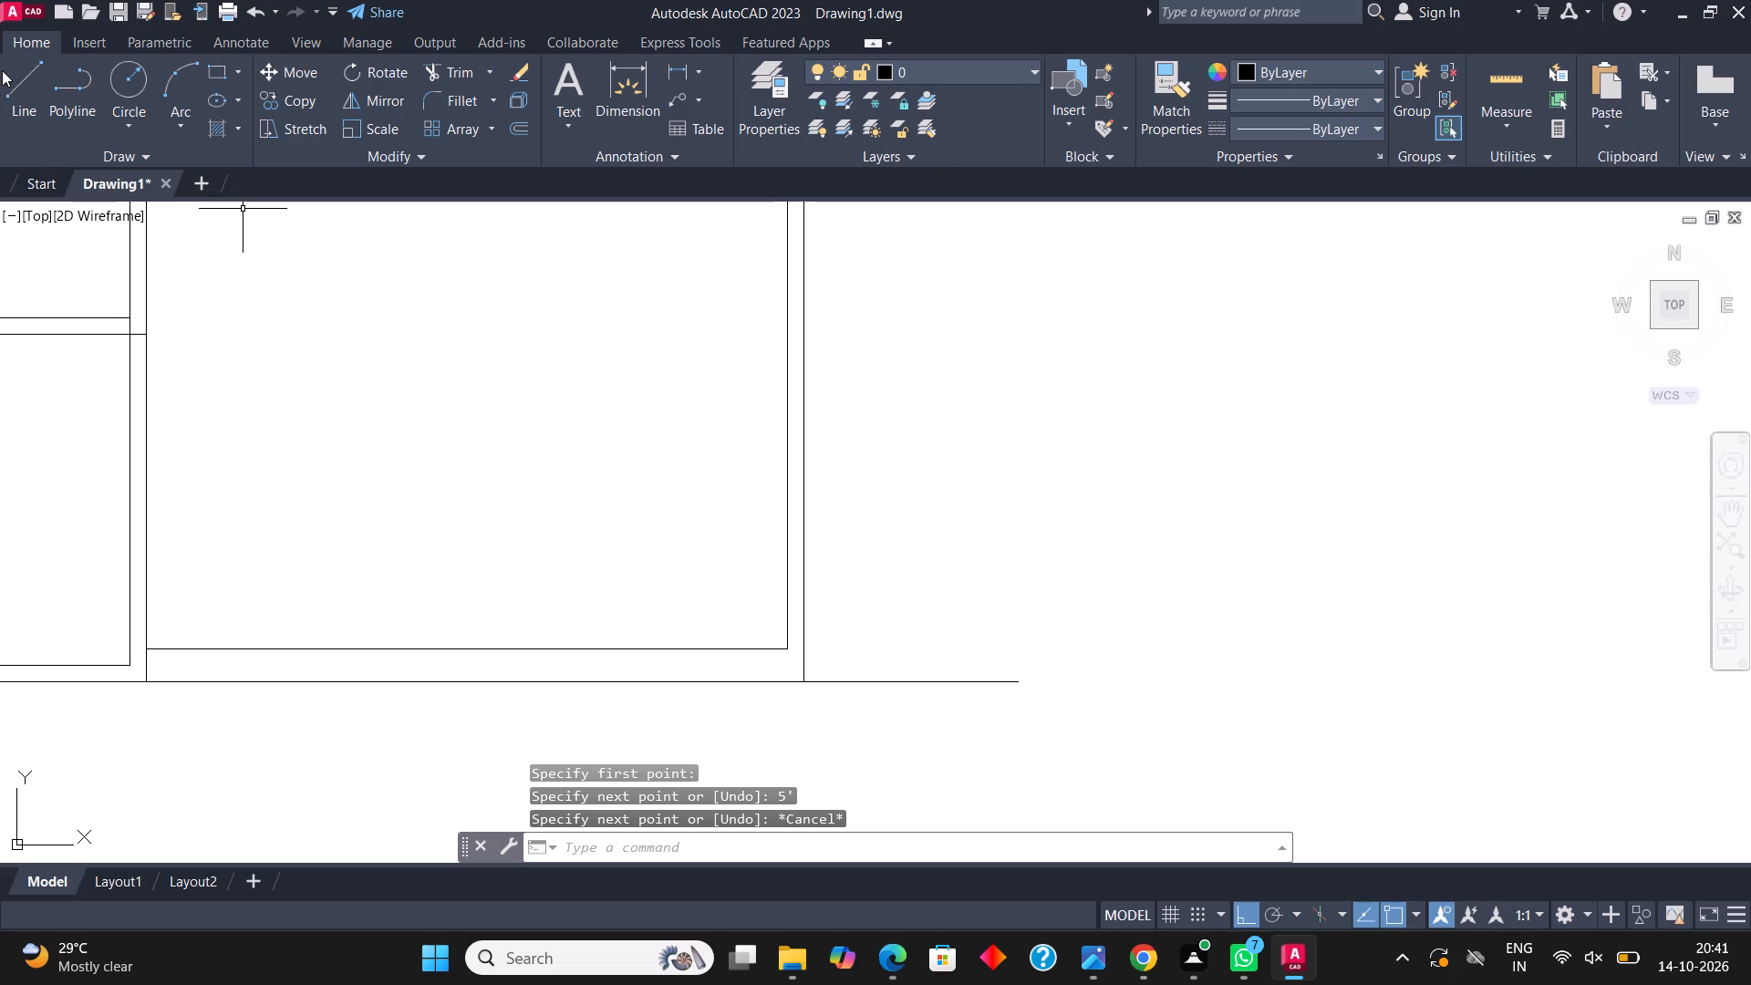
left_click(22, 83)
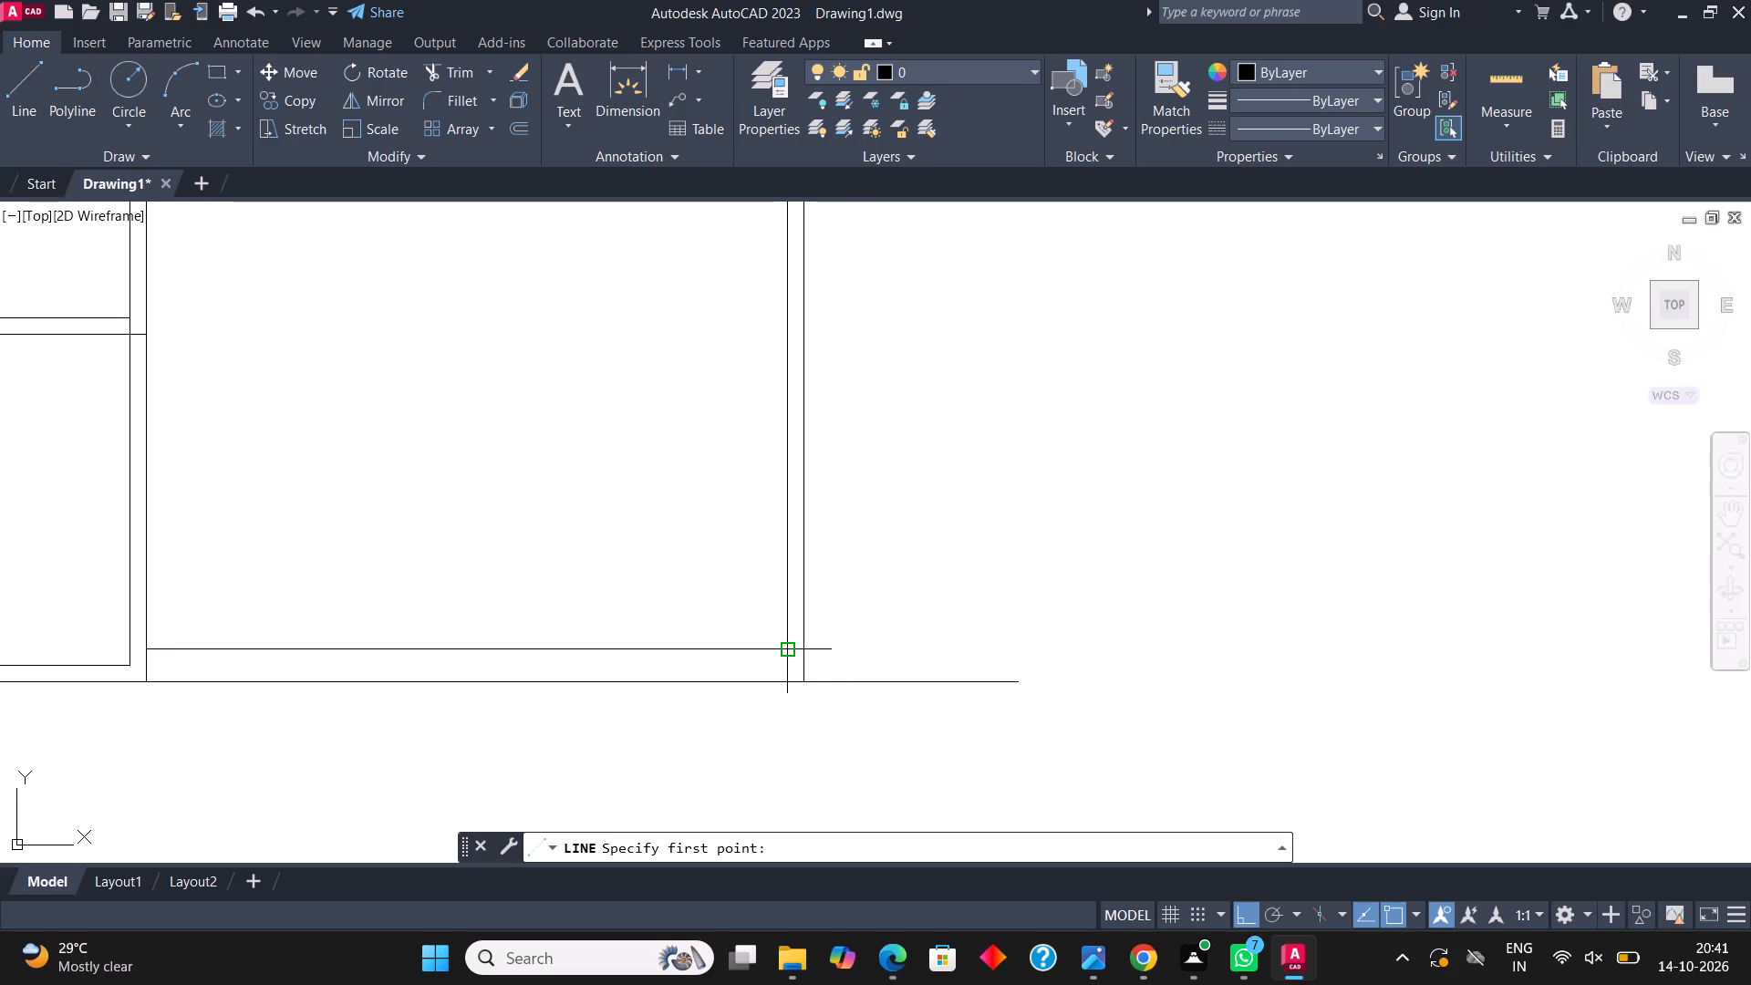
scroll(784, 668, "up", 2)
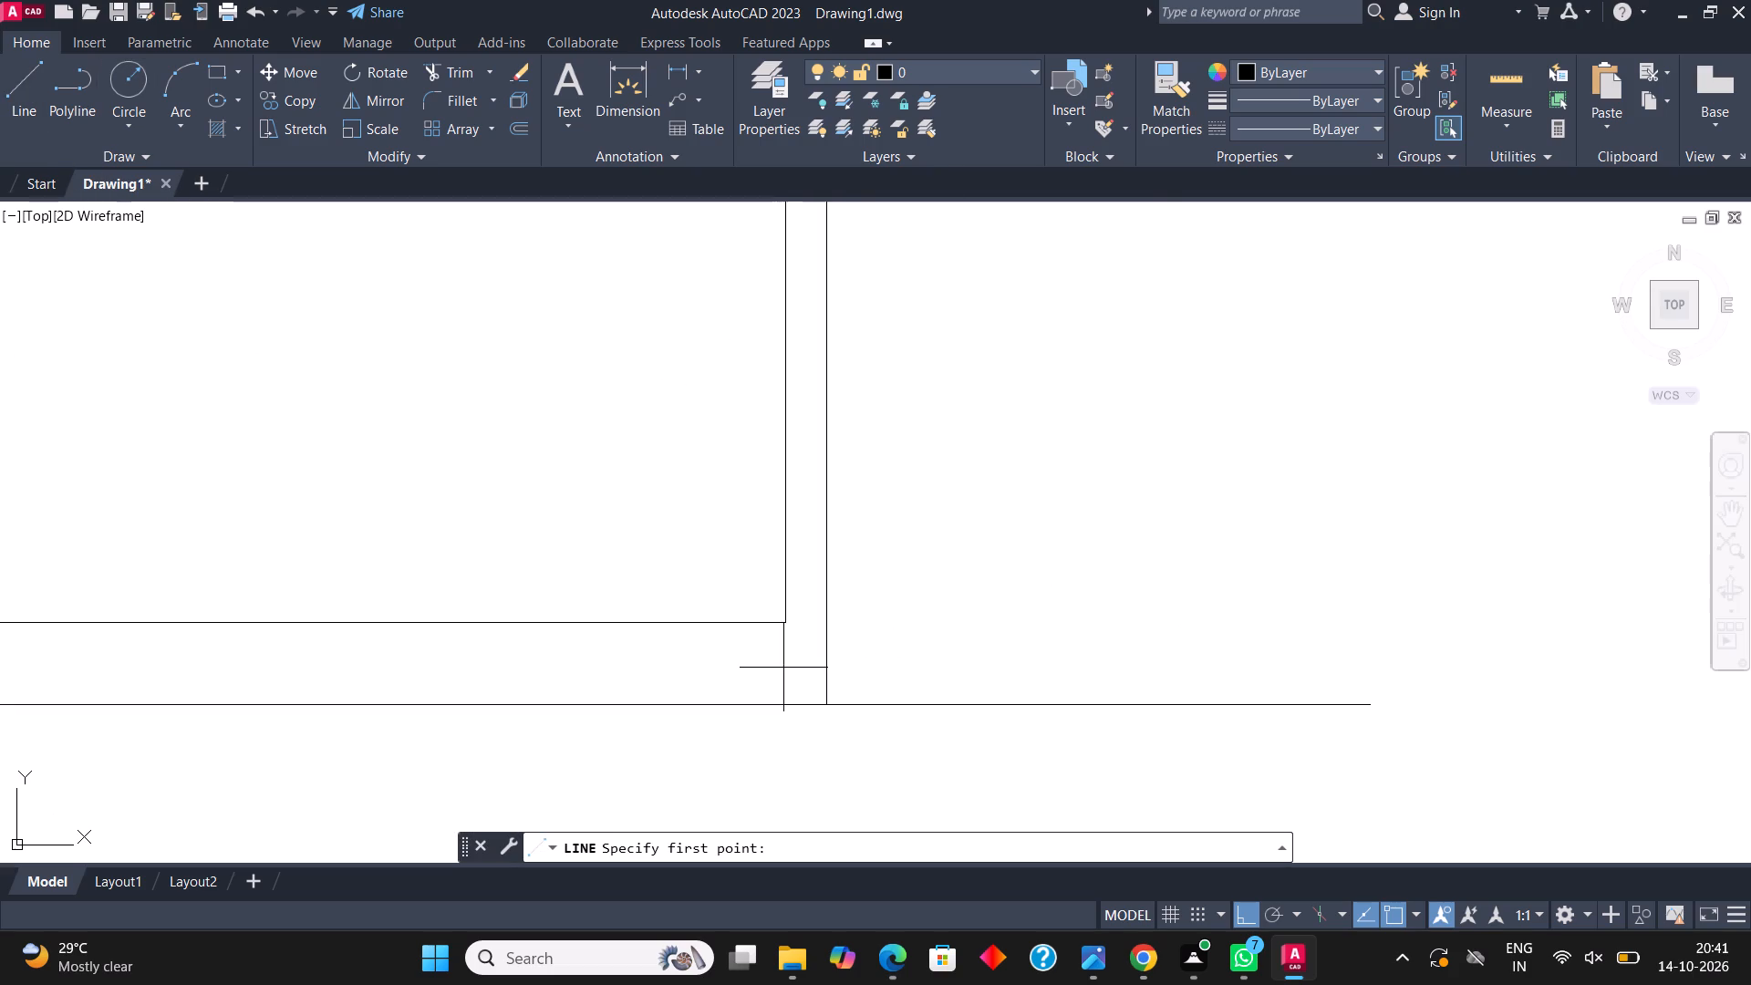
left_click(792, 621)
left_click(831, 623)
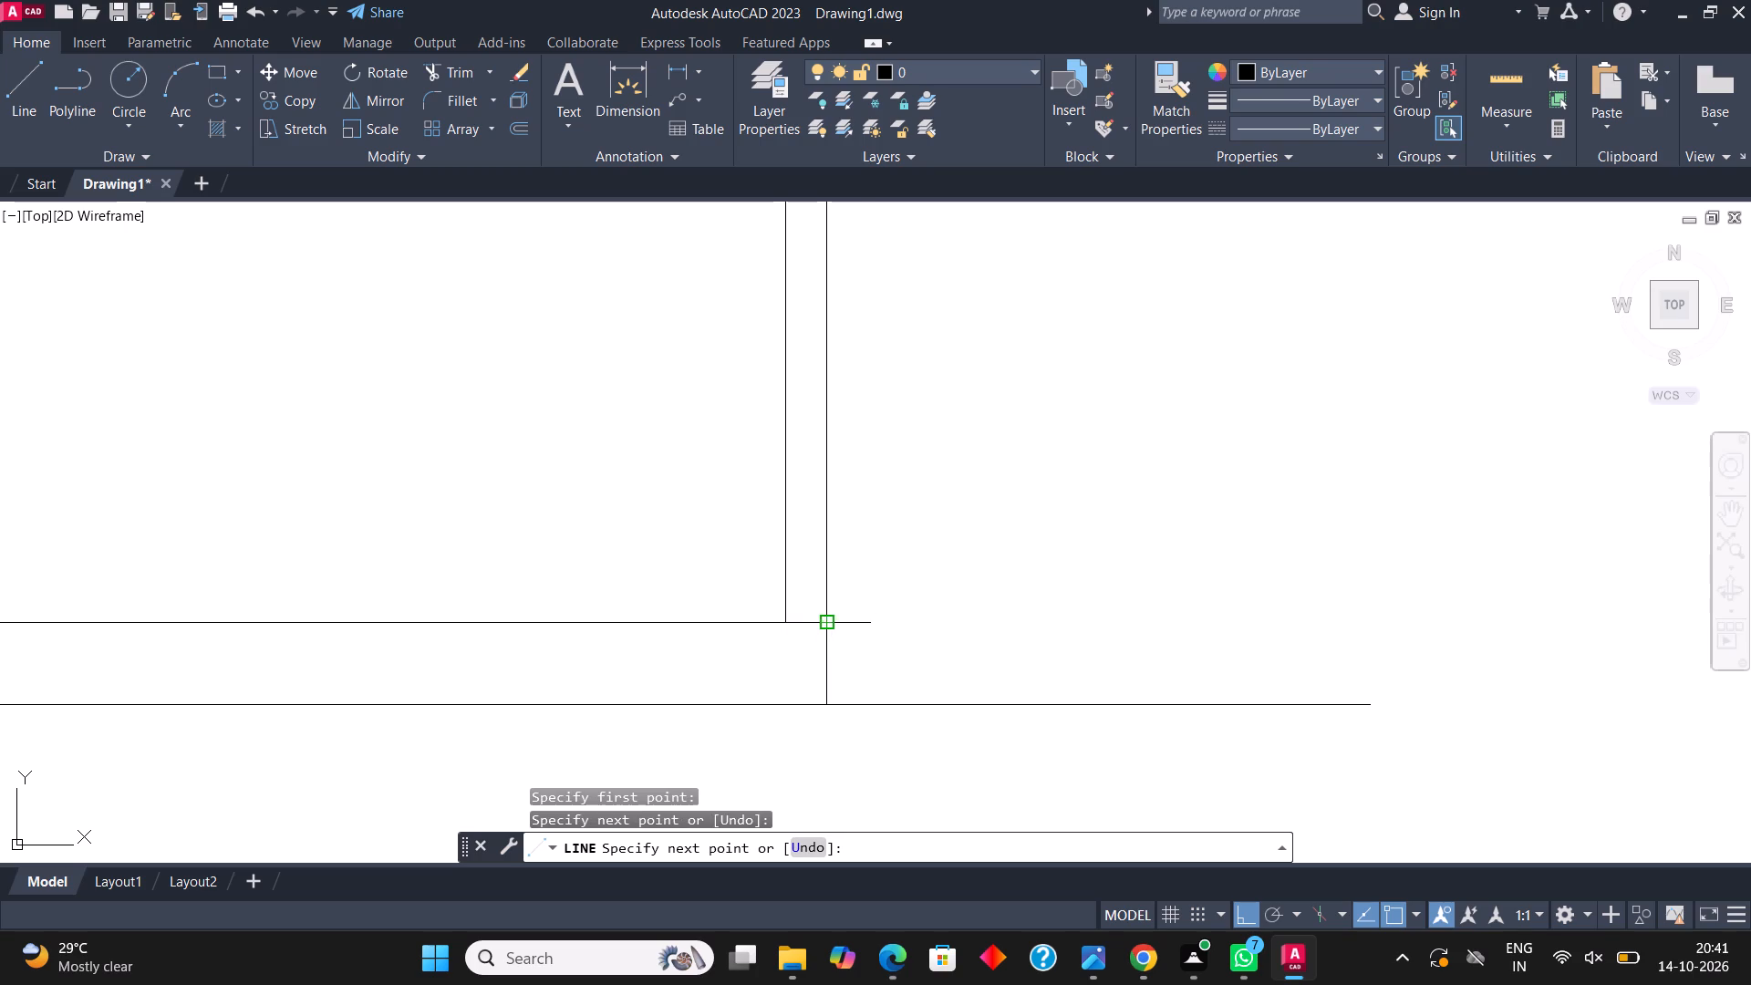
type("5'")
key("Return")
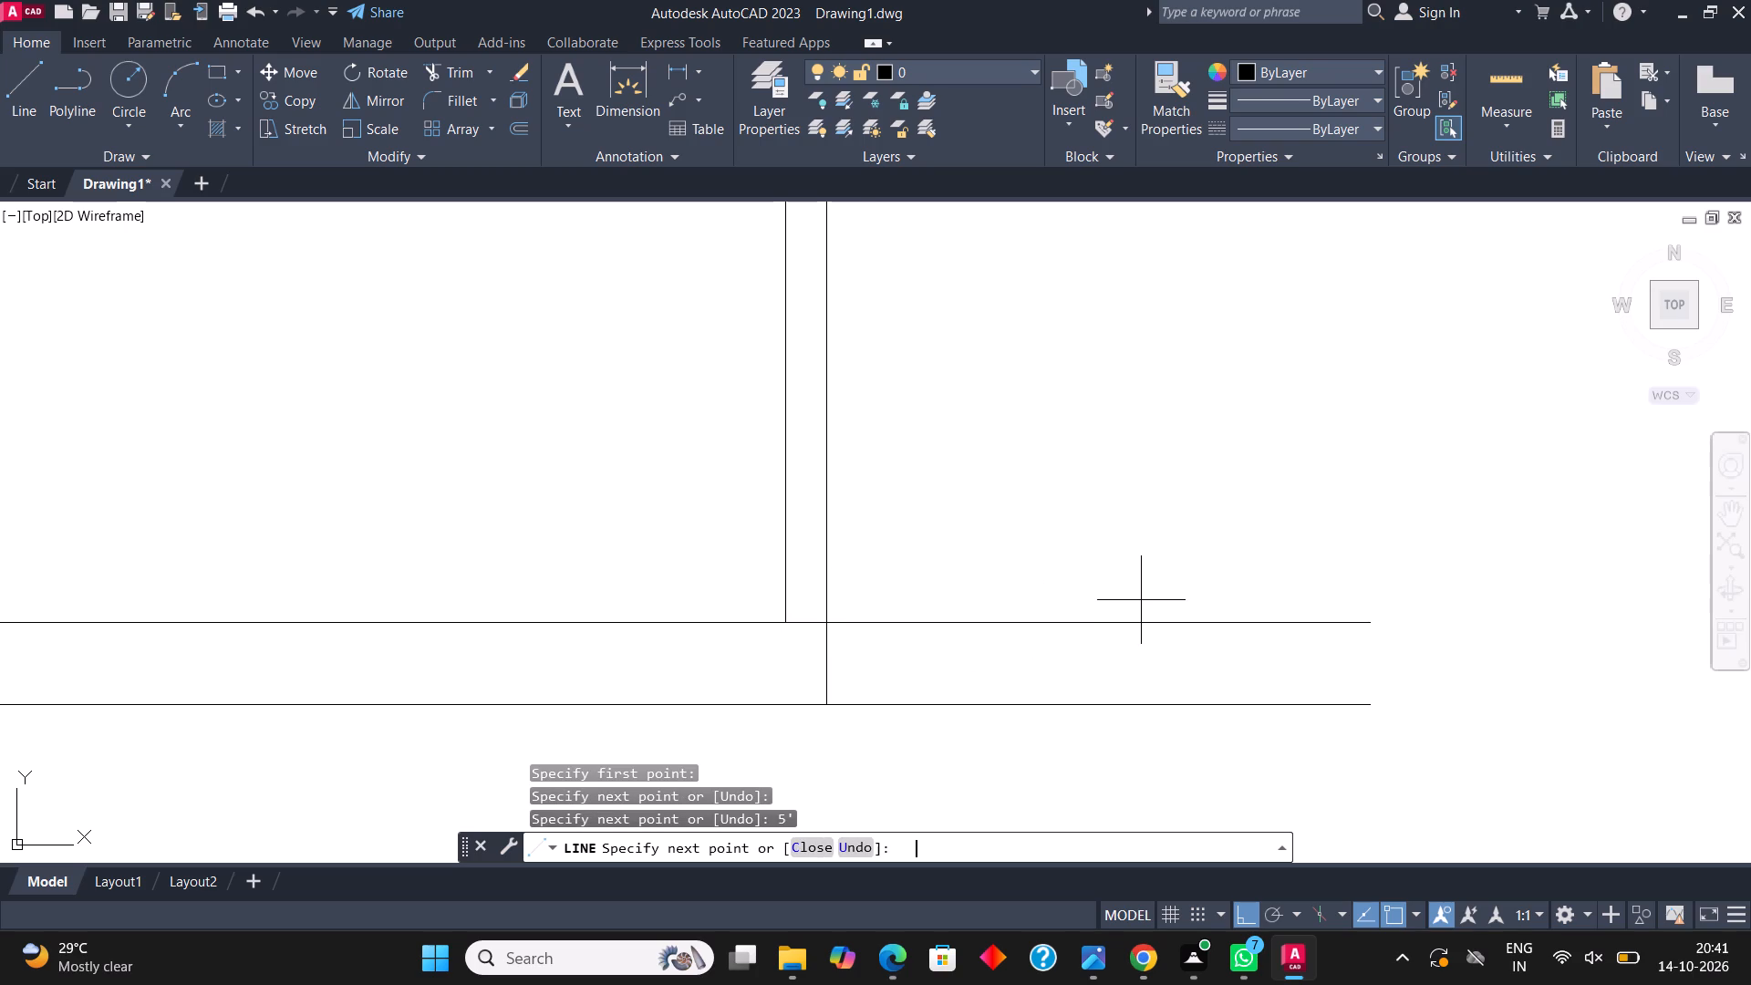
key("Escape")
Draw a 5' line straight up from the right end of the upper 5' line.
middle_click_drag(1135, 585, 950, 579)
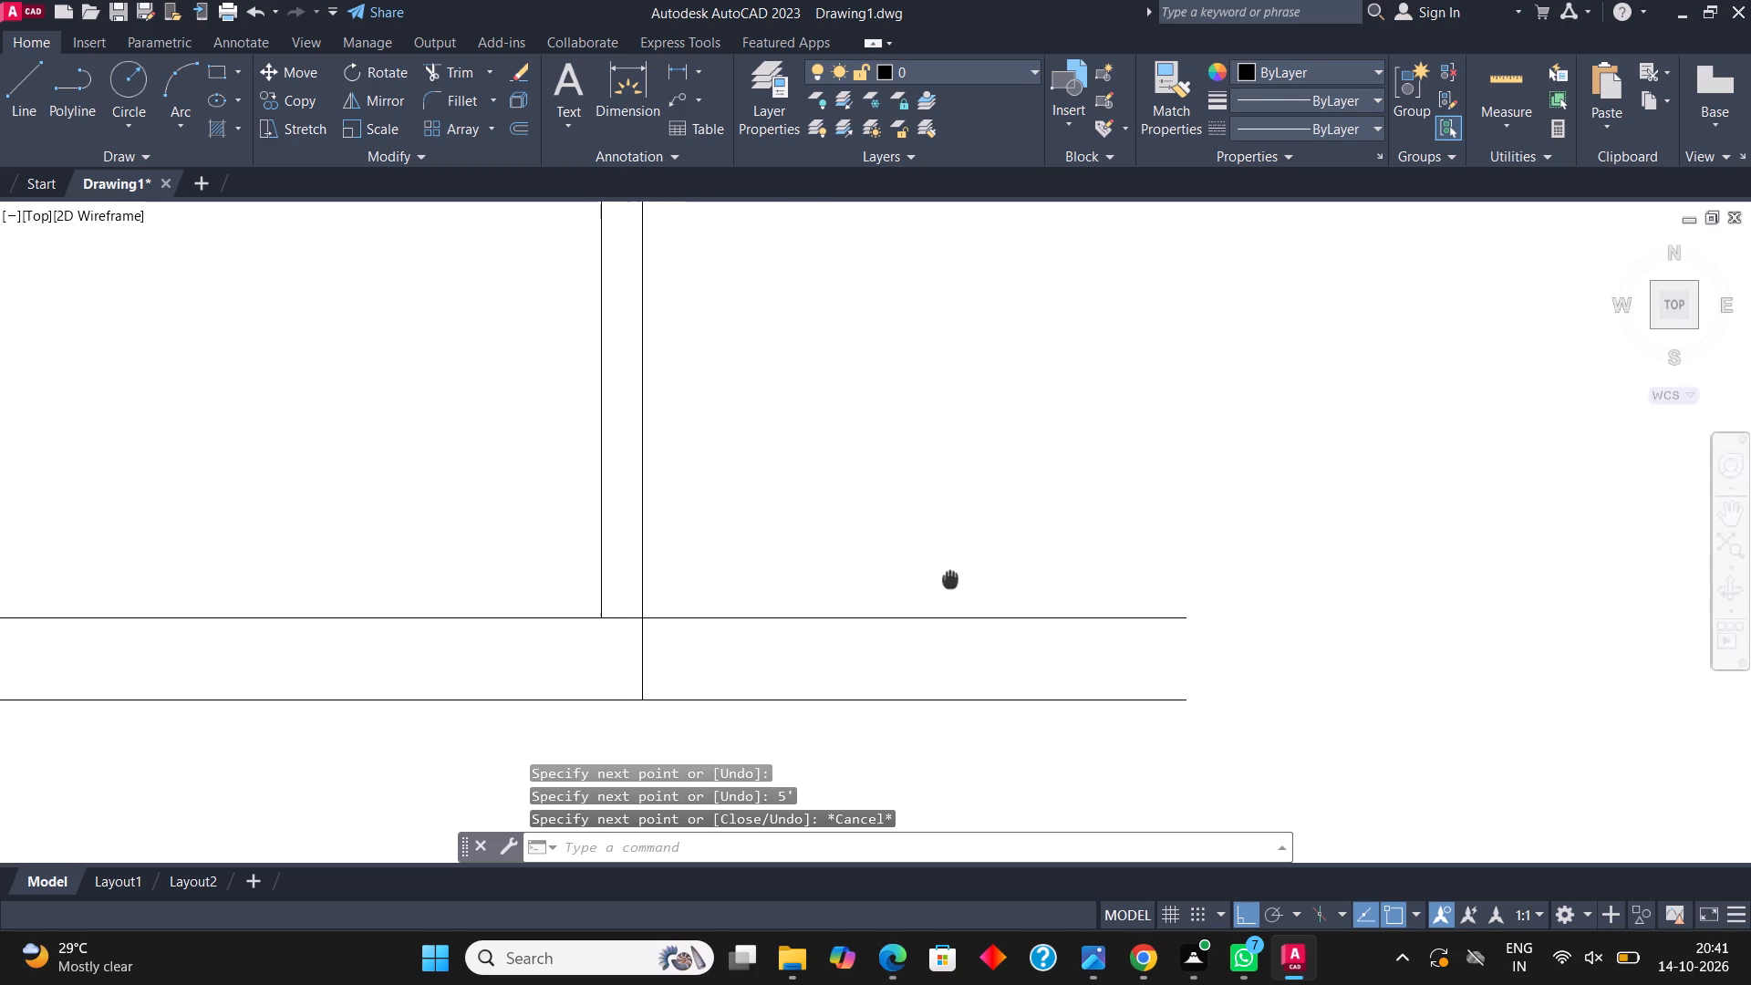
middle_click_drag(950, 579, 949, 578)
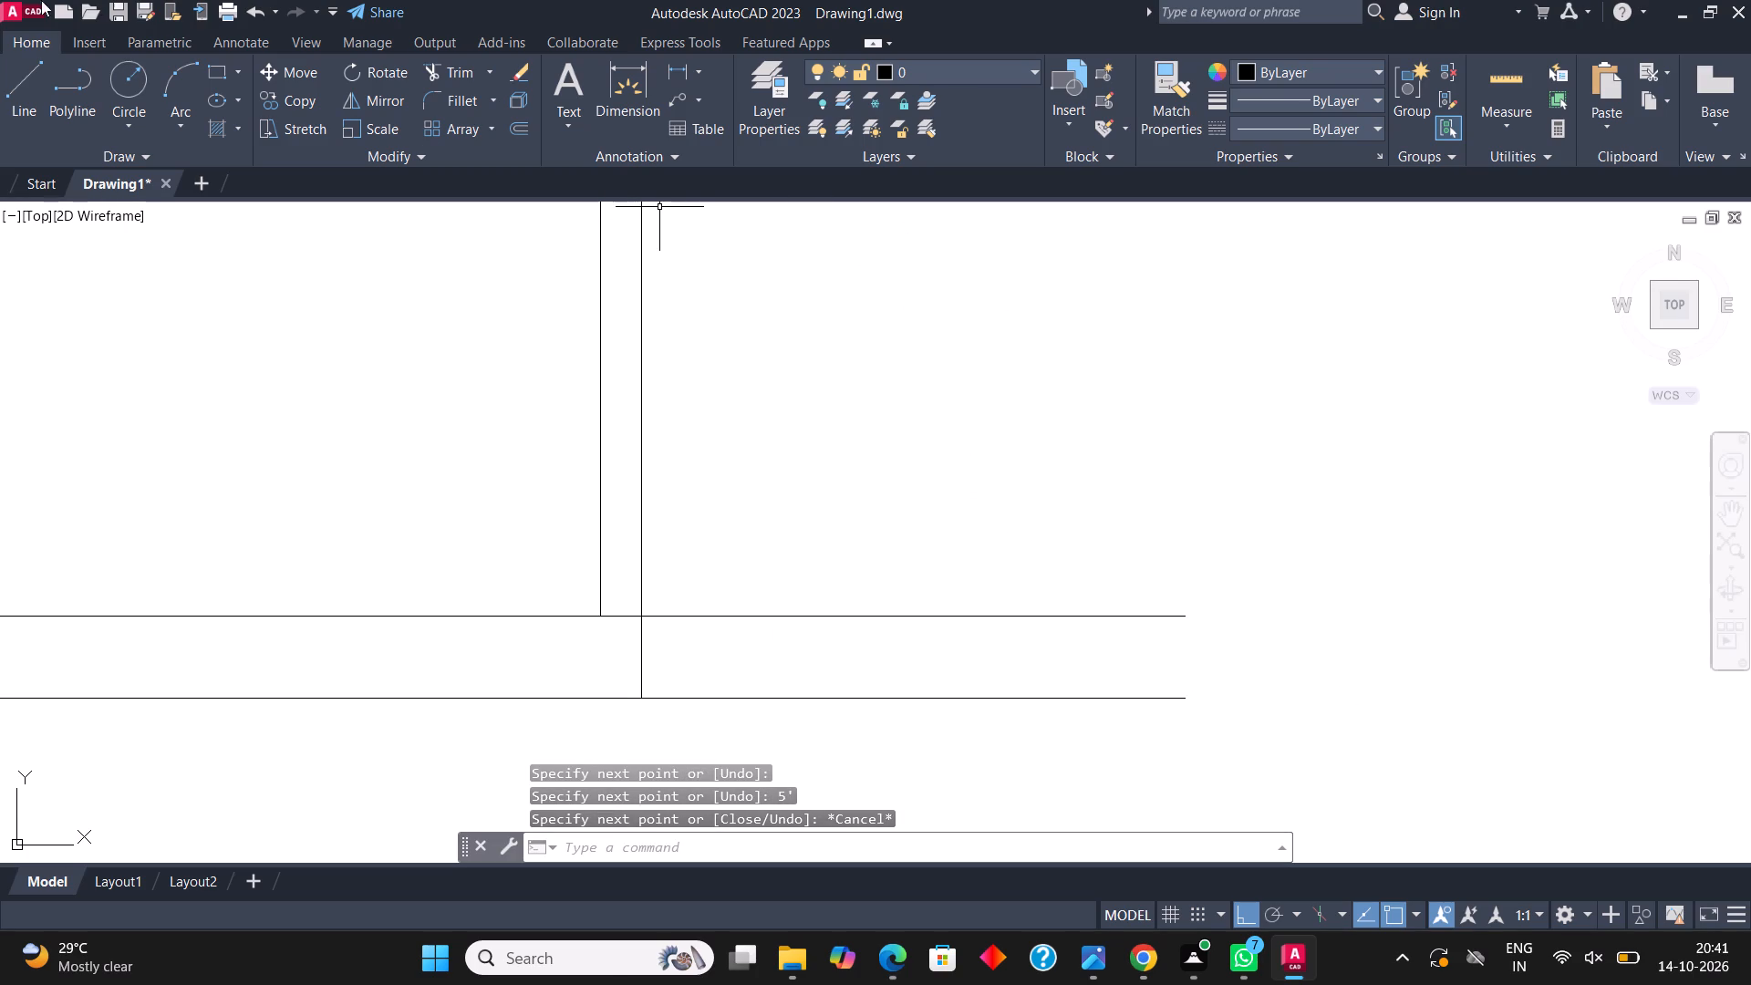
left_click(26, 84)
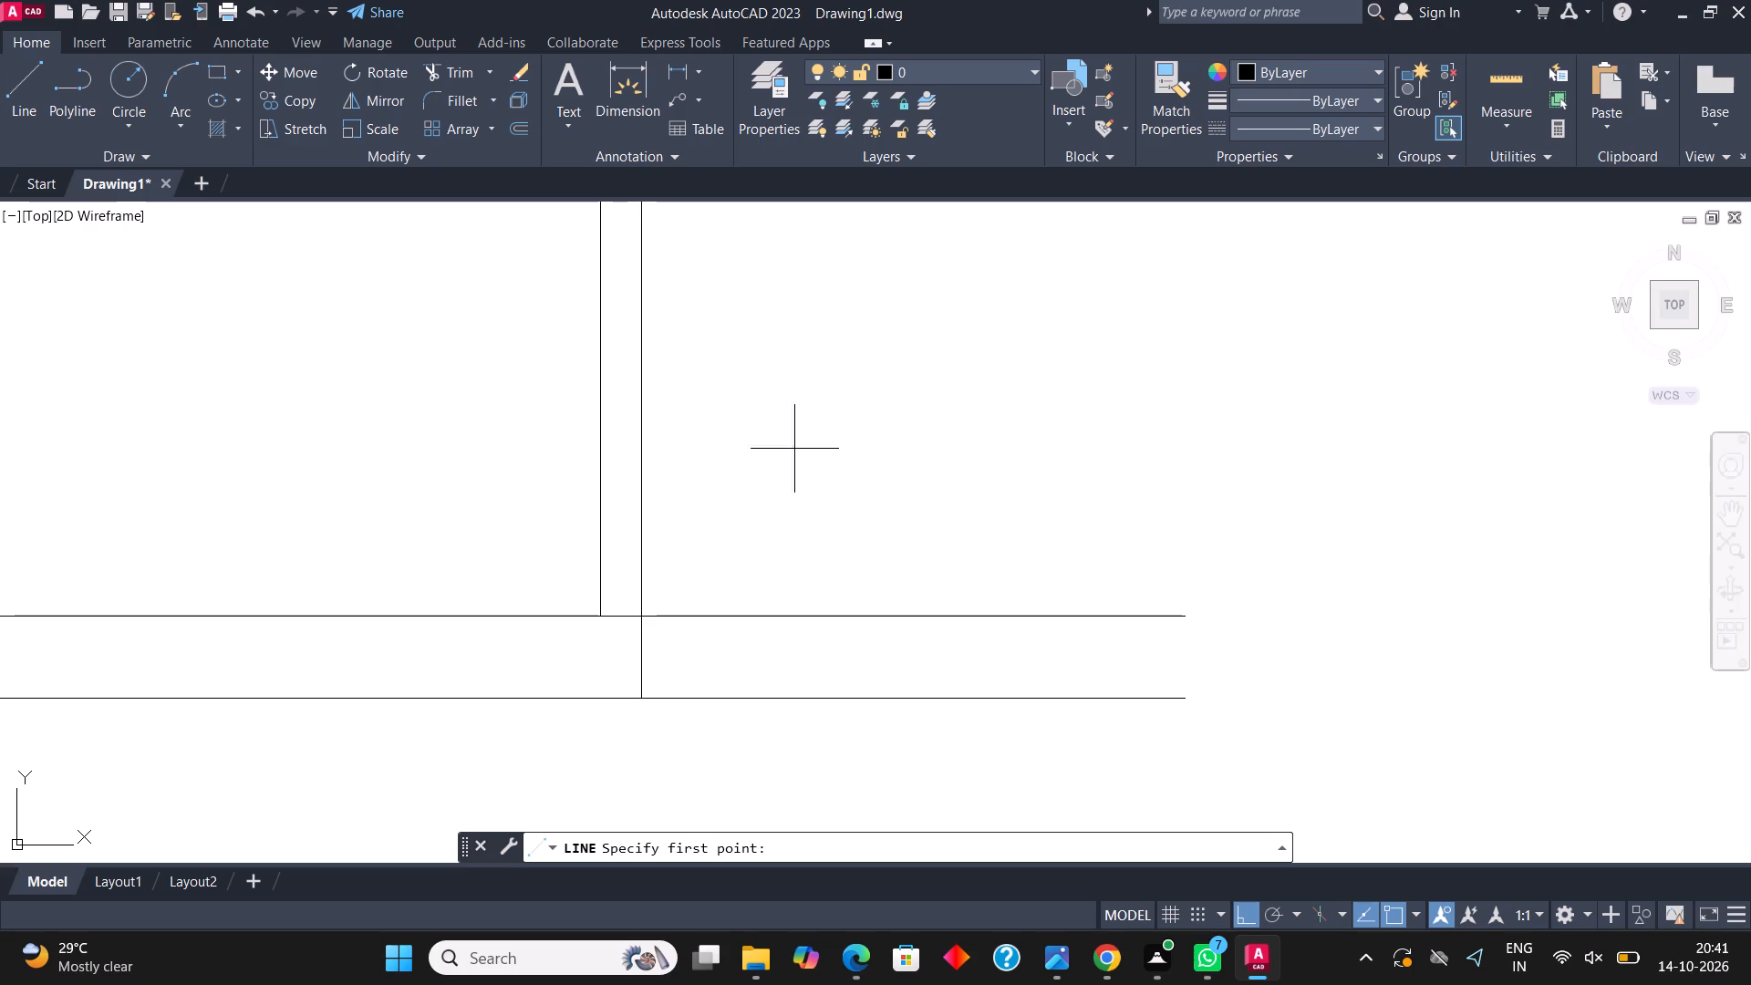
left_click(1186, 620)
type("5'")
key("Return")
key("Escape")
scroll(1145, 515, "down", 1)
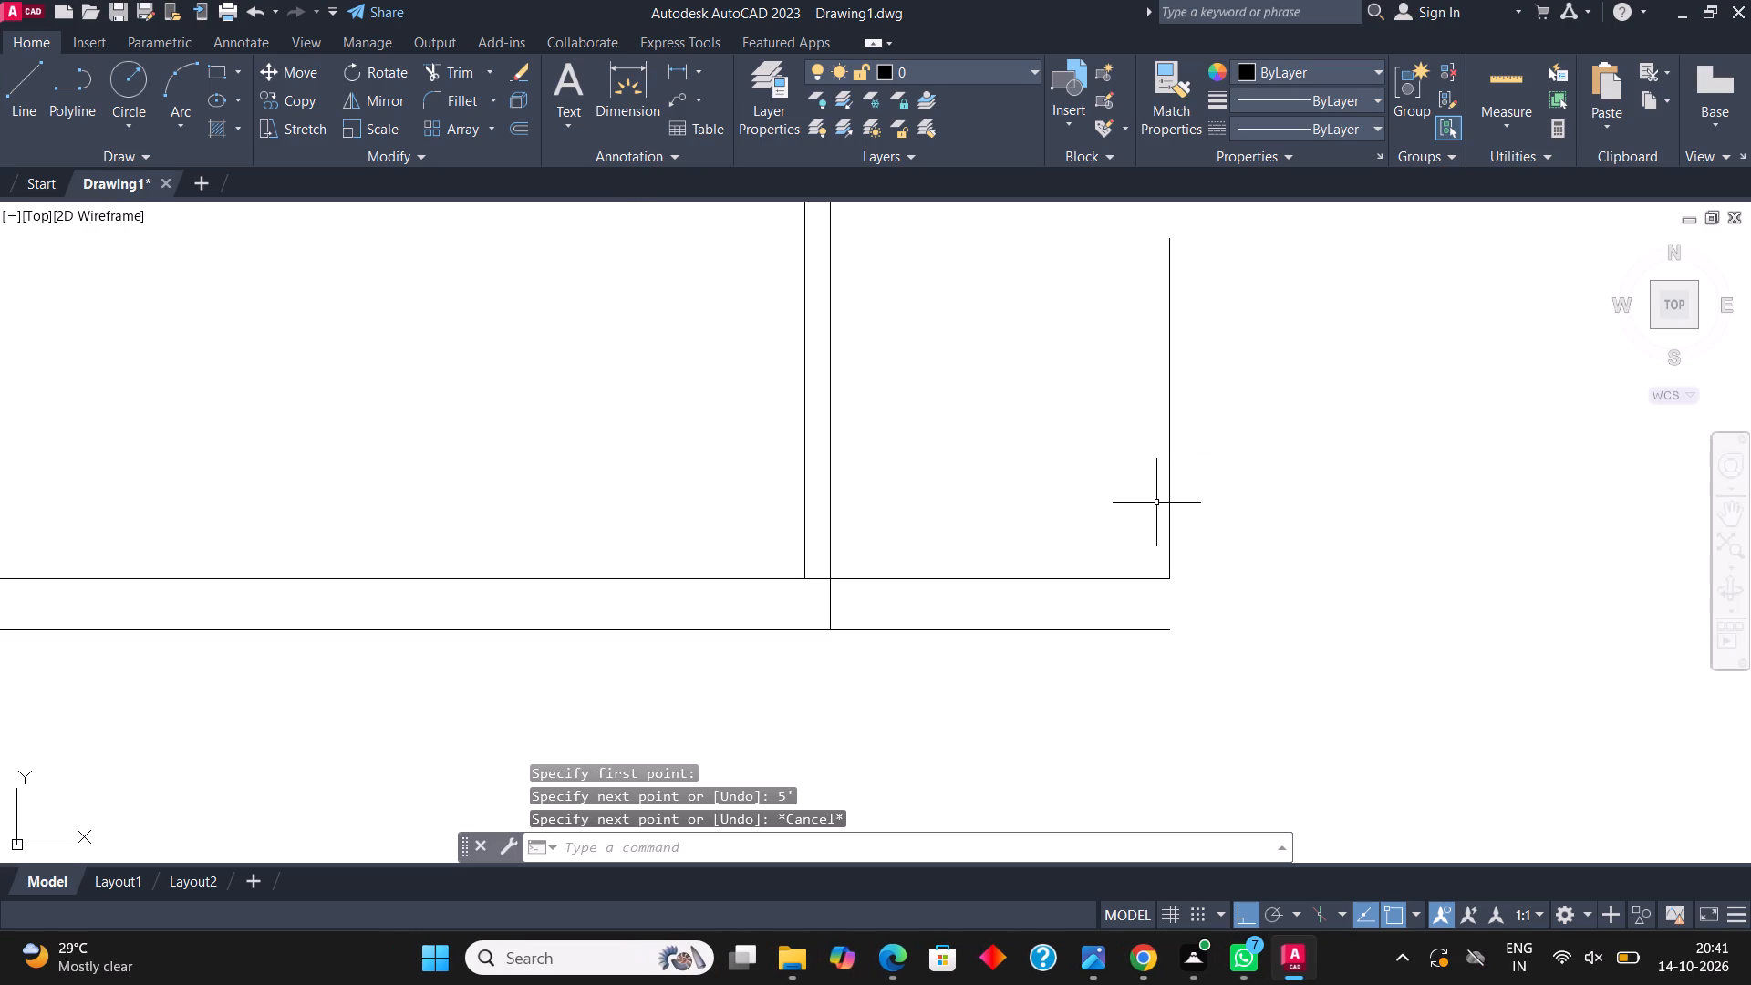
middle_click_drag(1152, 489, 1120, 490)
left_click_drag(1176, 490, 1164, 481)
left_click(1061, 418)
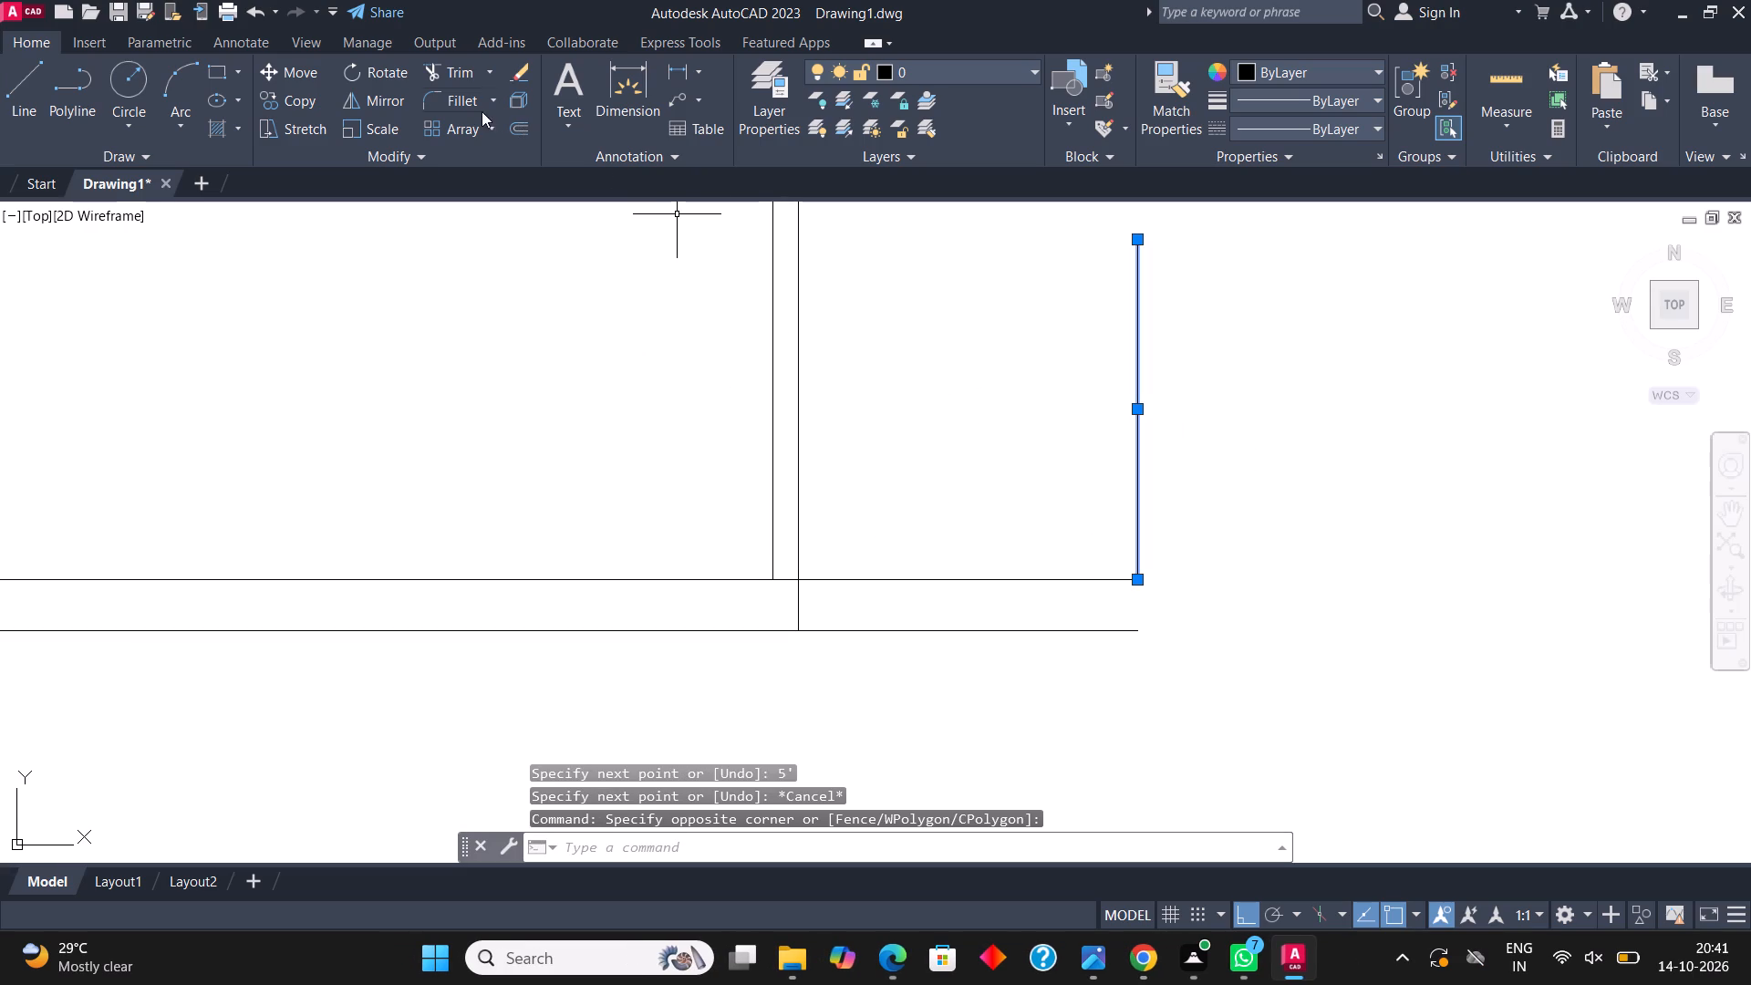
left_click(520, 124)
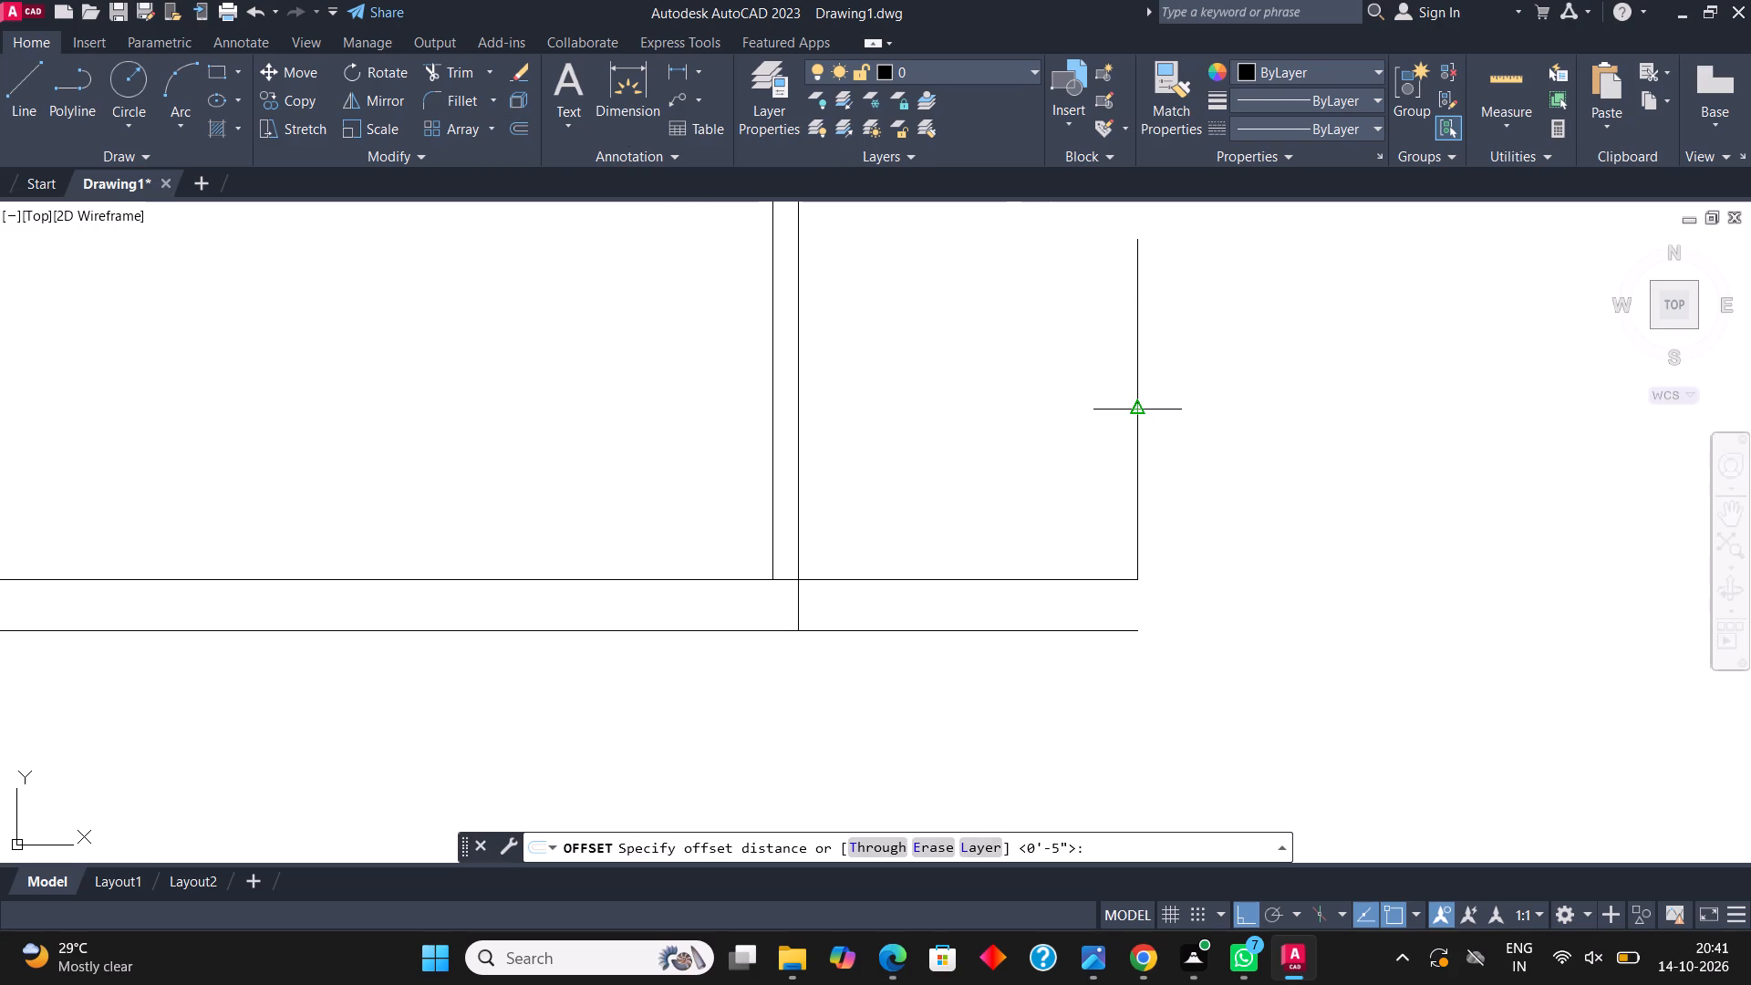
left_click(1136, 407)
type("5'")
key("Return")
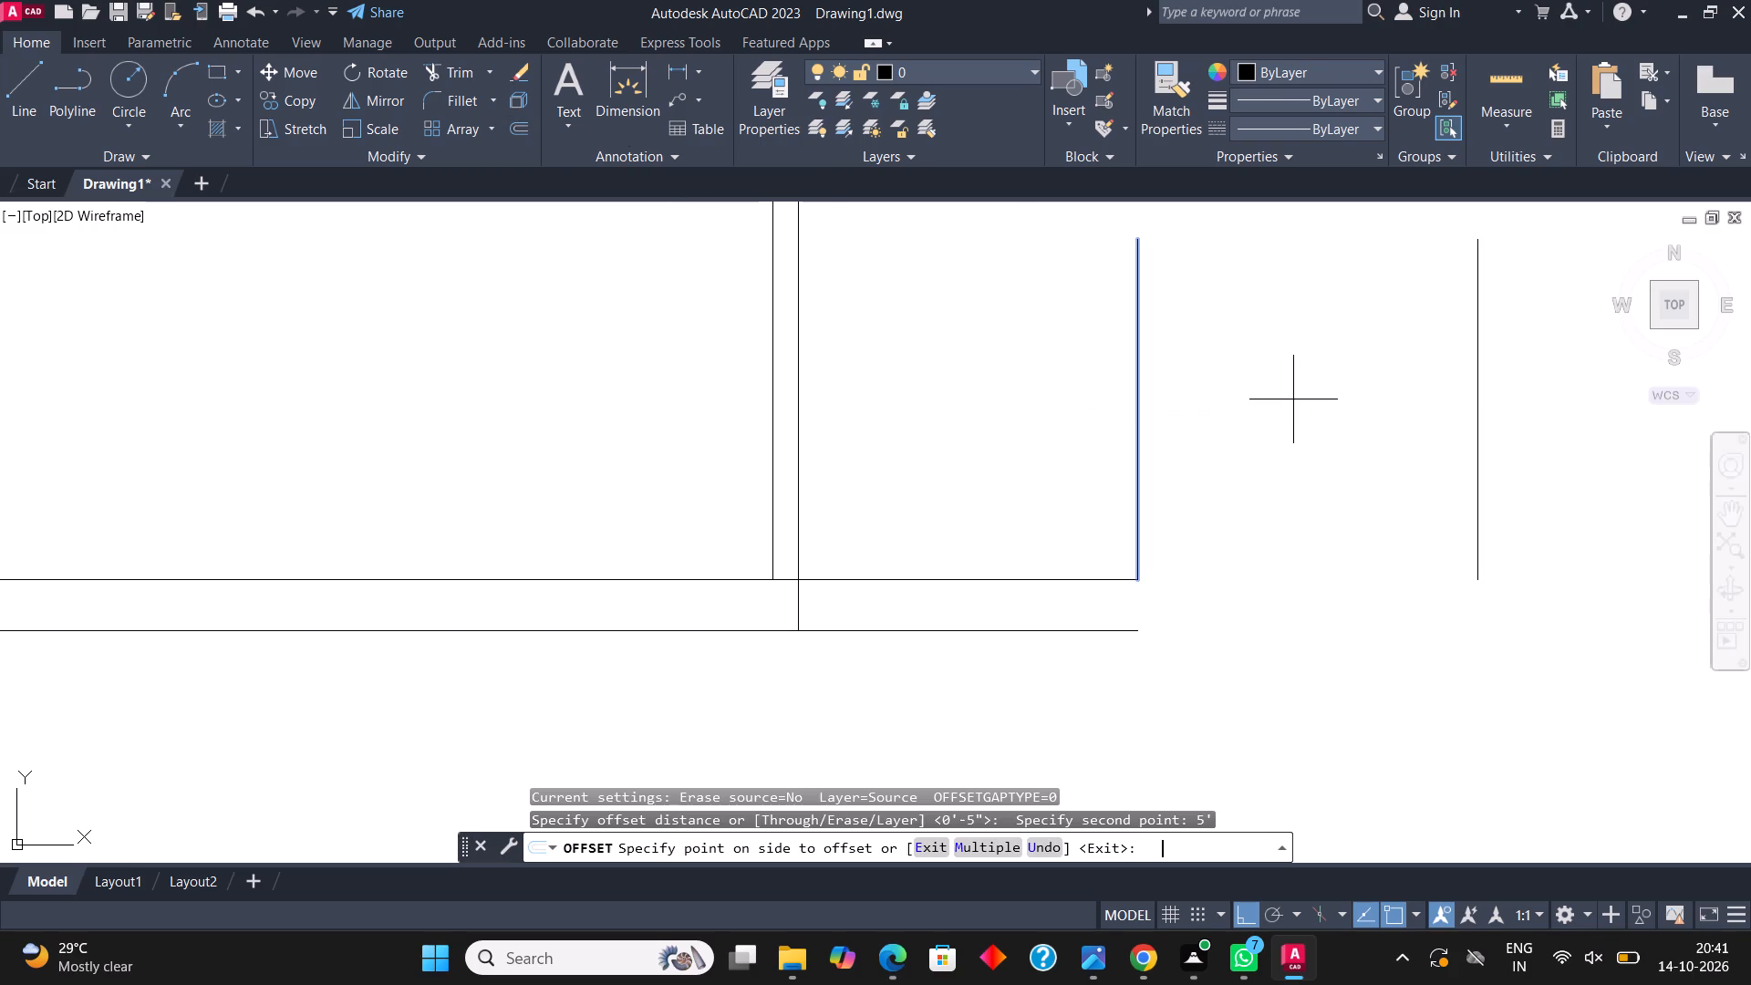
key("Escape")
Offset the small side room's 5' vertical line 5" outward to the right.
left_click_drag(1164, 586, 1156, 577)
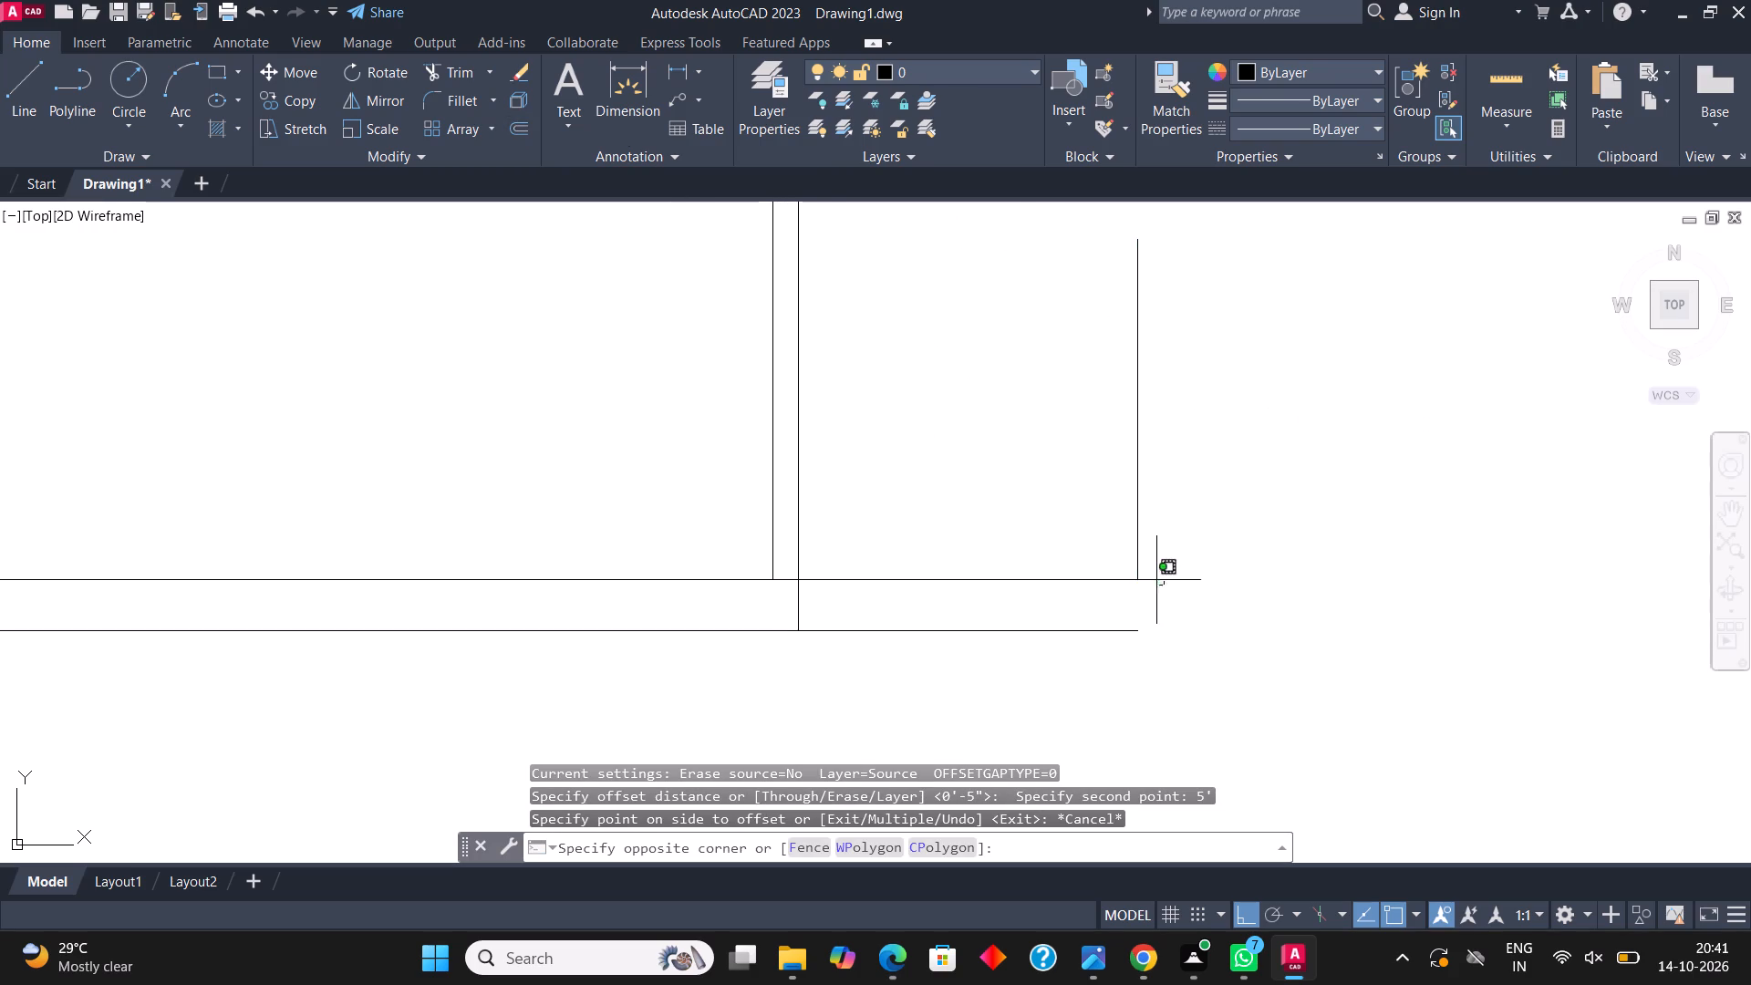
left_click_drag(1156, 577, 1155, 576)
left_click(1158, 533)
left_click(1153, 489)
left_click(1067, 470)
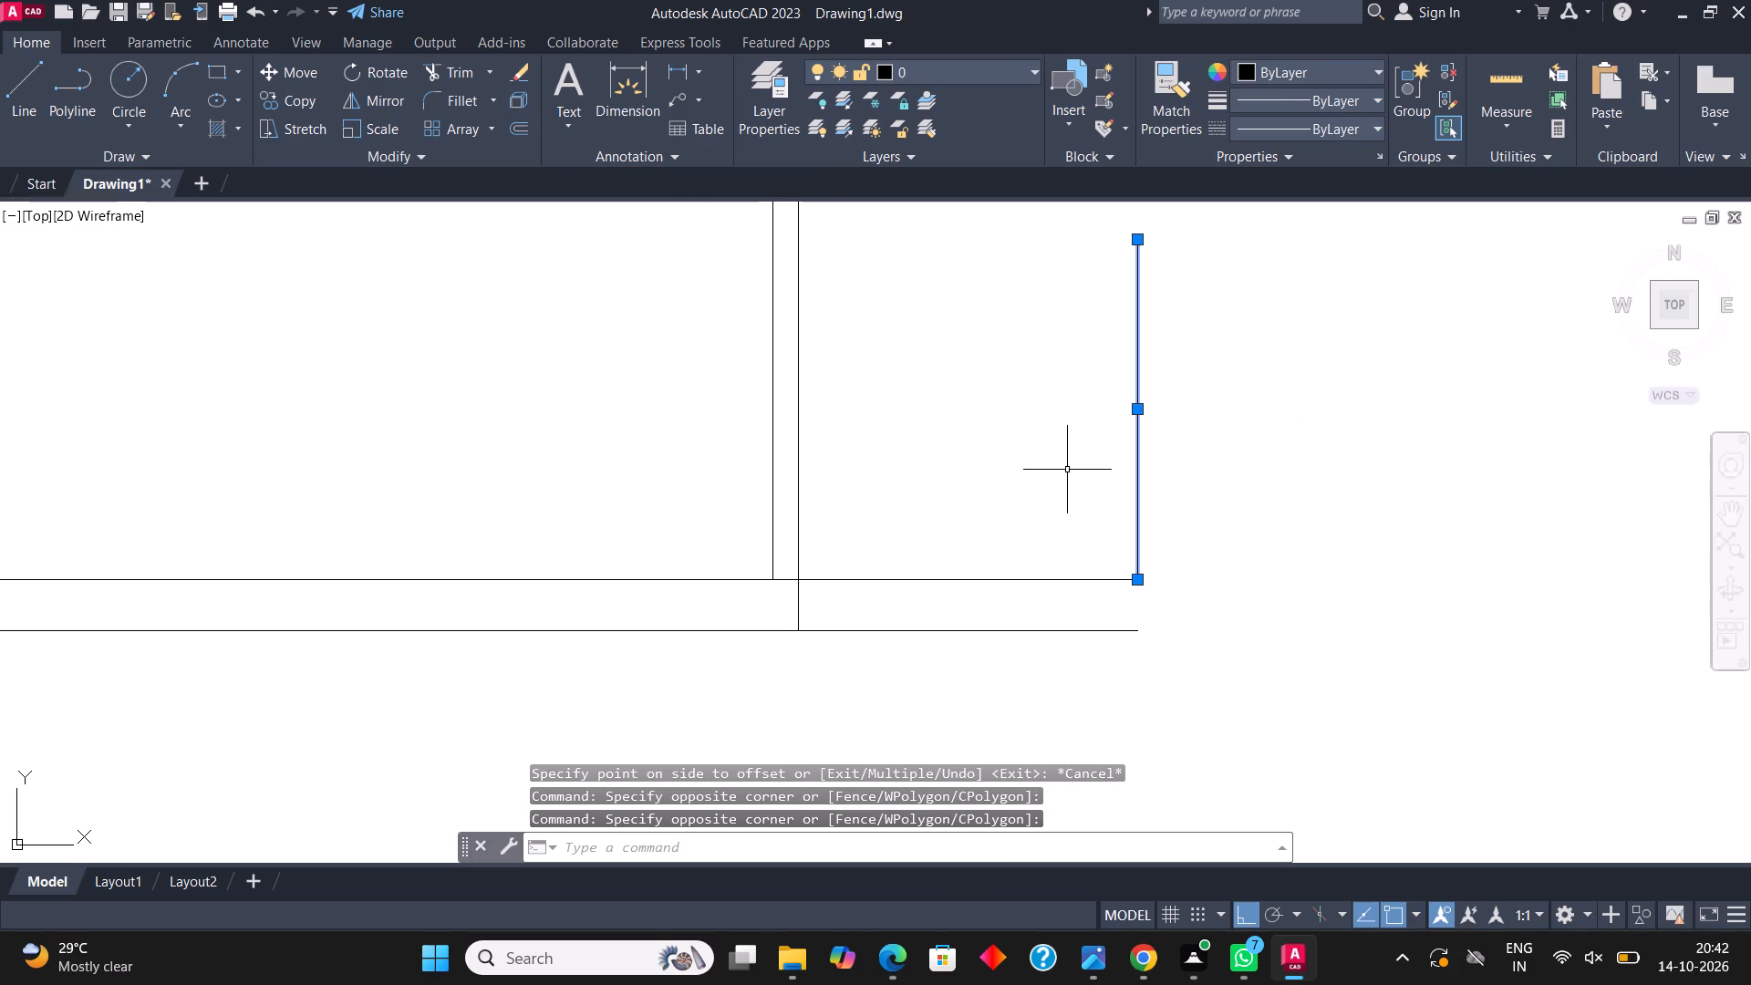
left_click(518, 119)
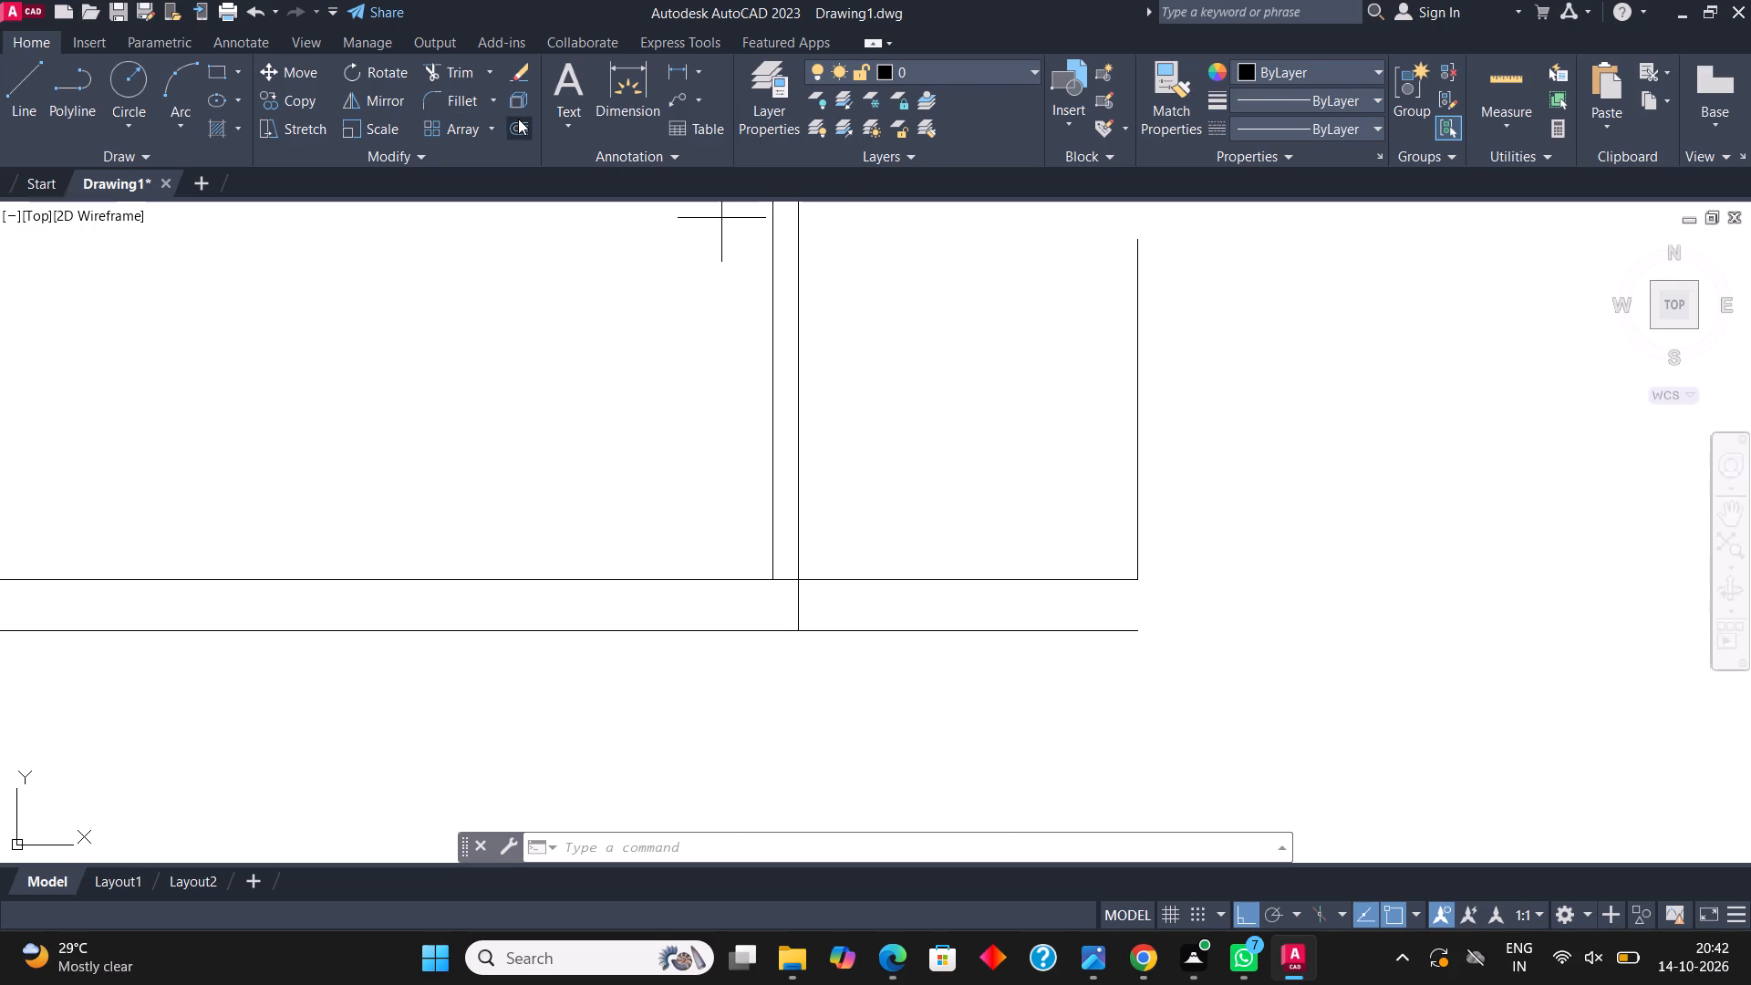
left_click(1138, 407)
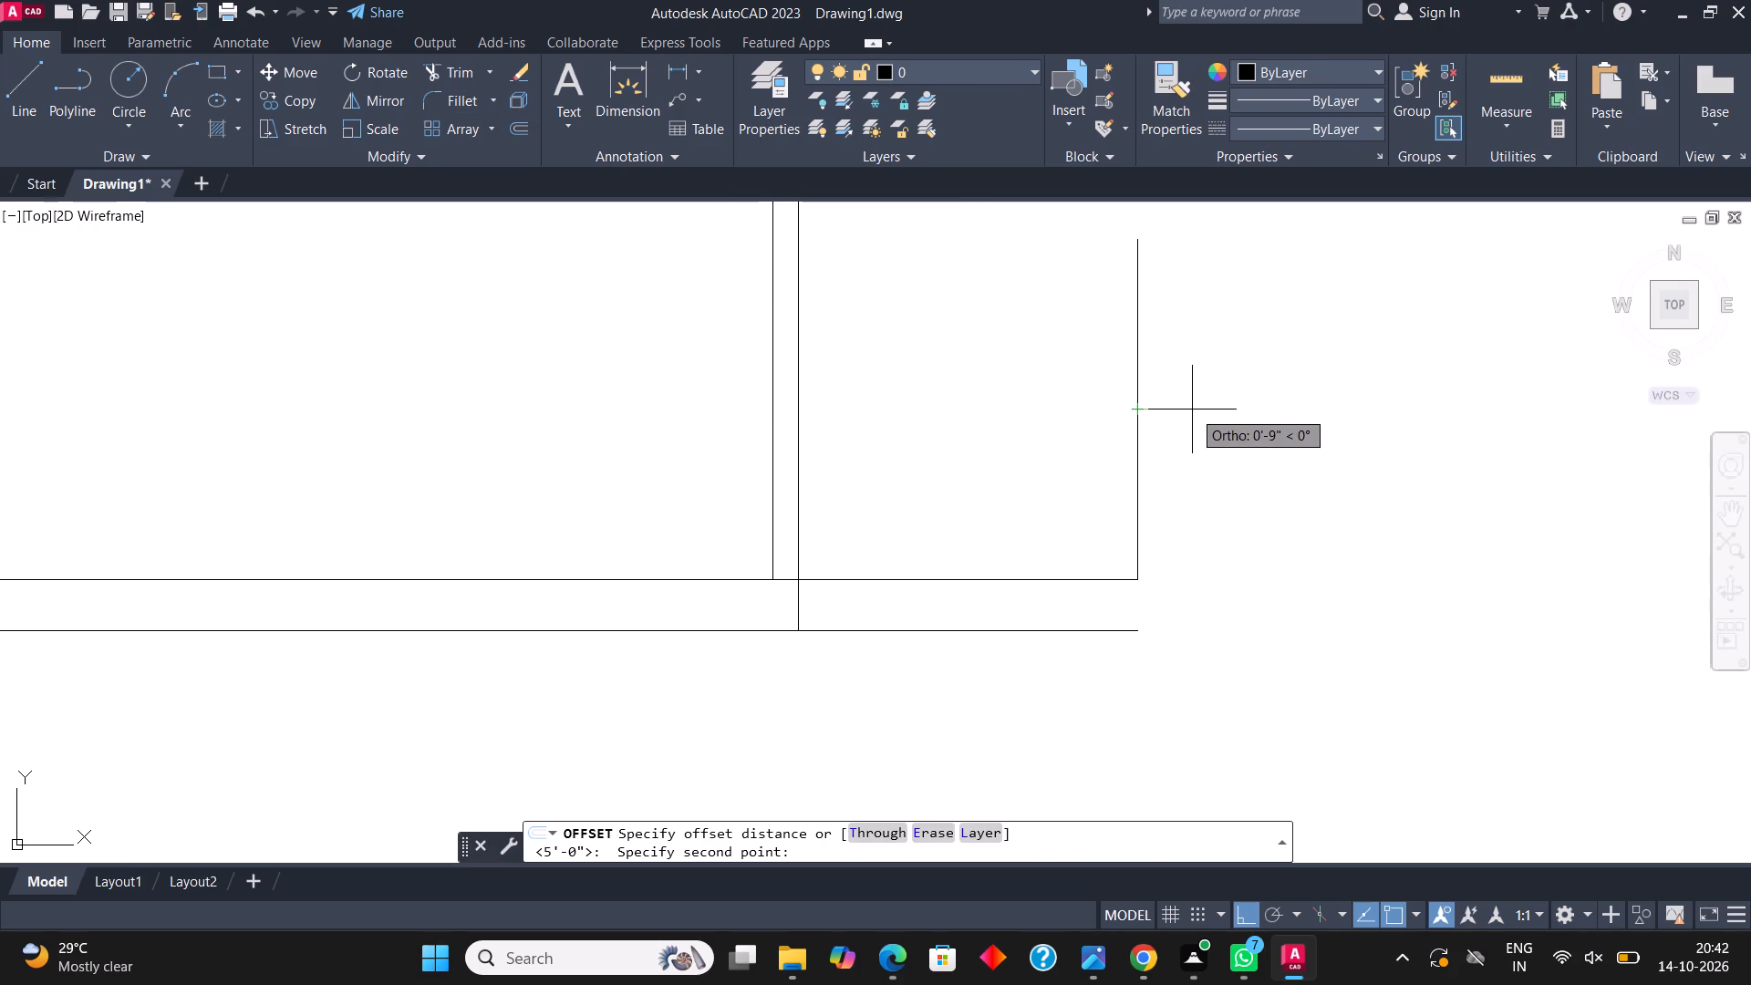
type("5\"")
key("Return")
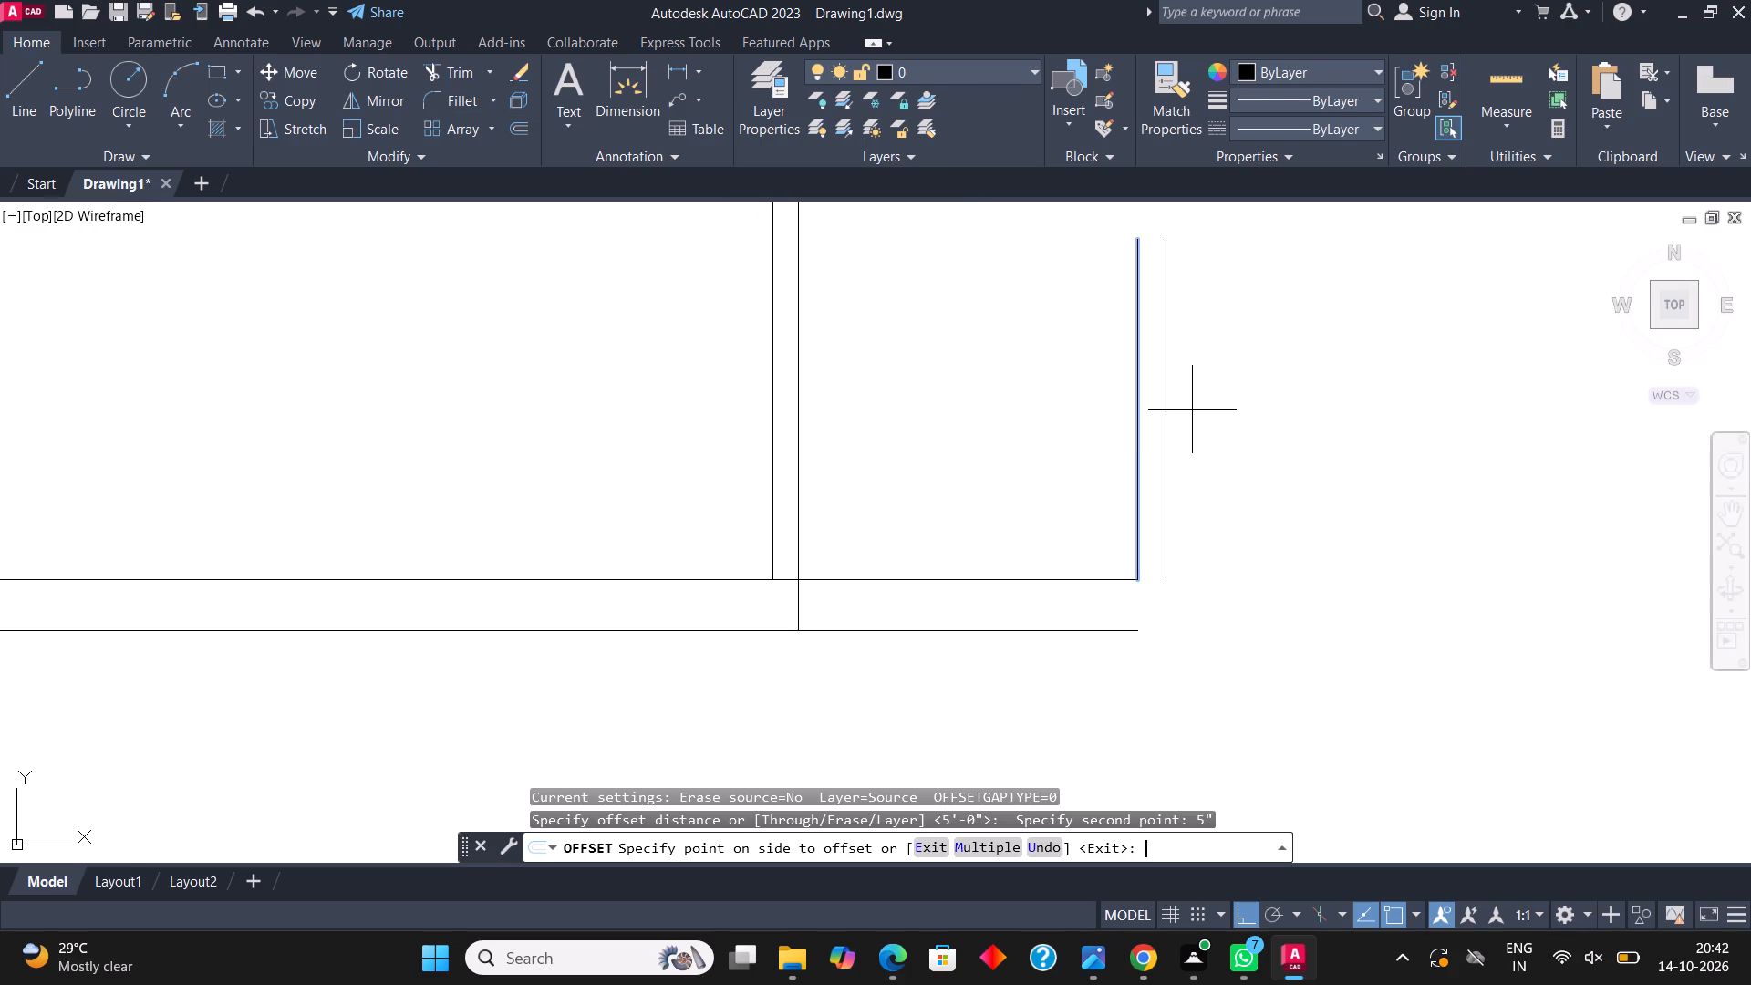
left_click(1207, 419)
key("Escape")
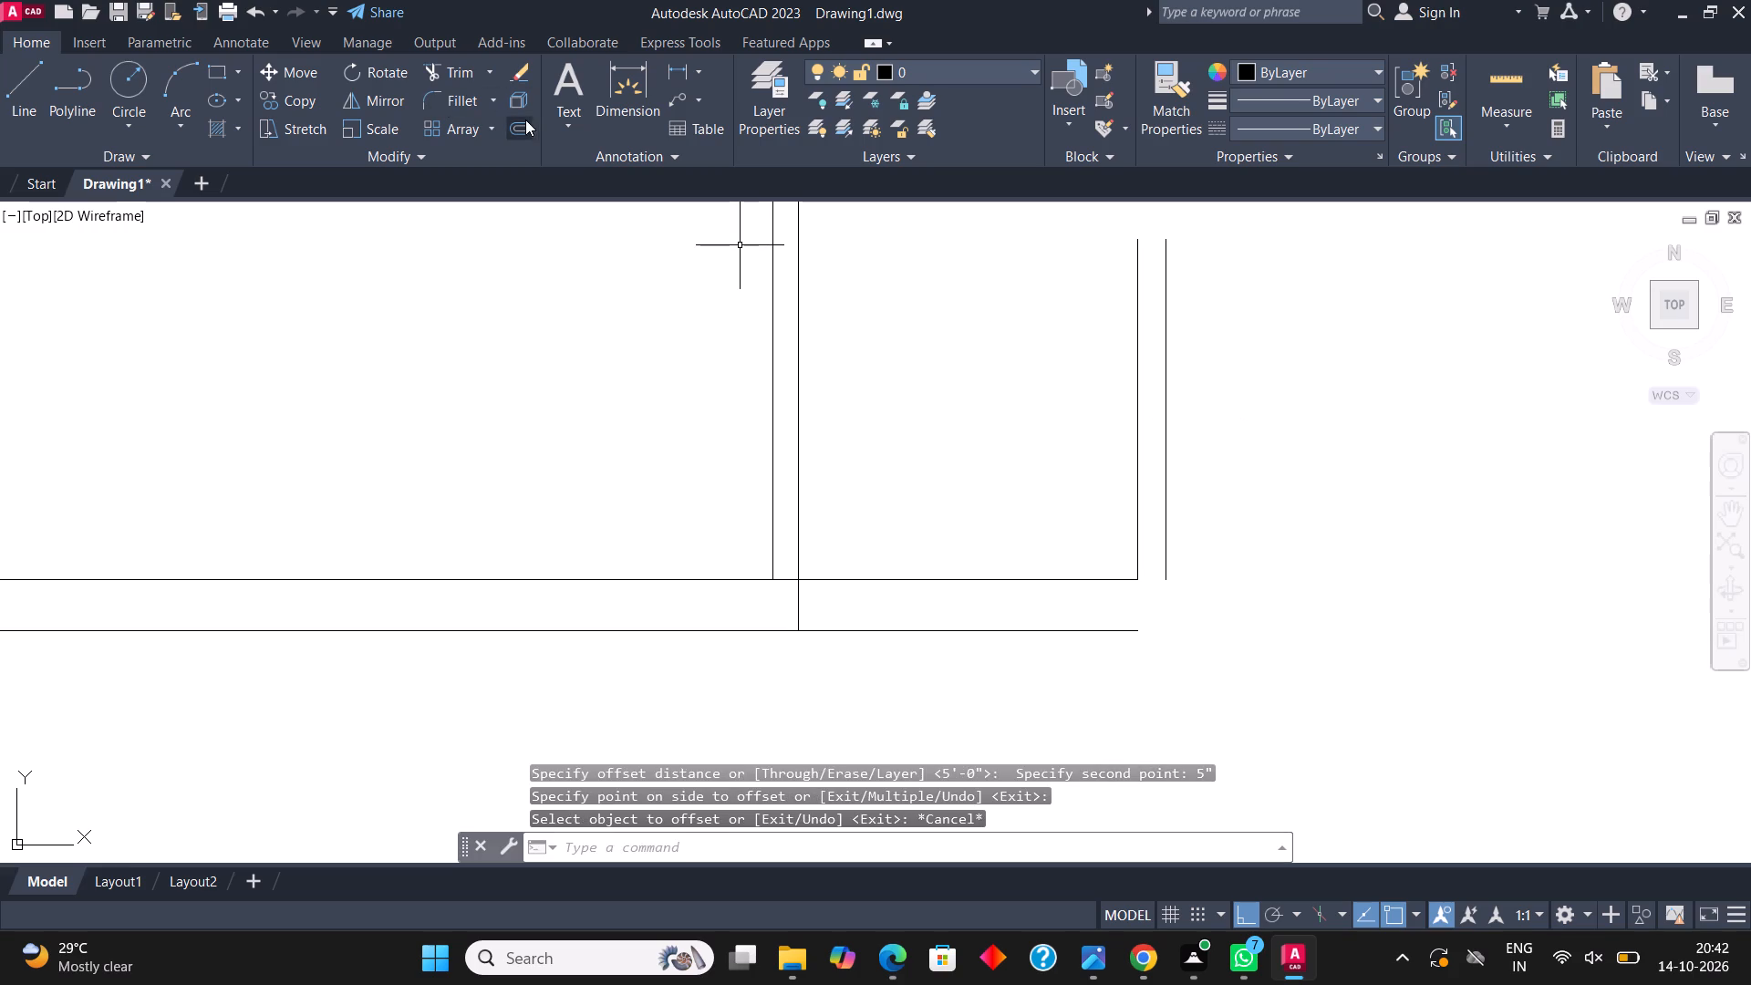
left_click(525, 119)
key("Escape")
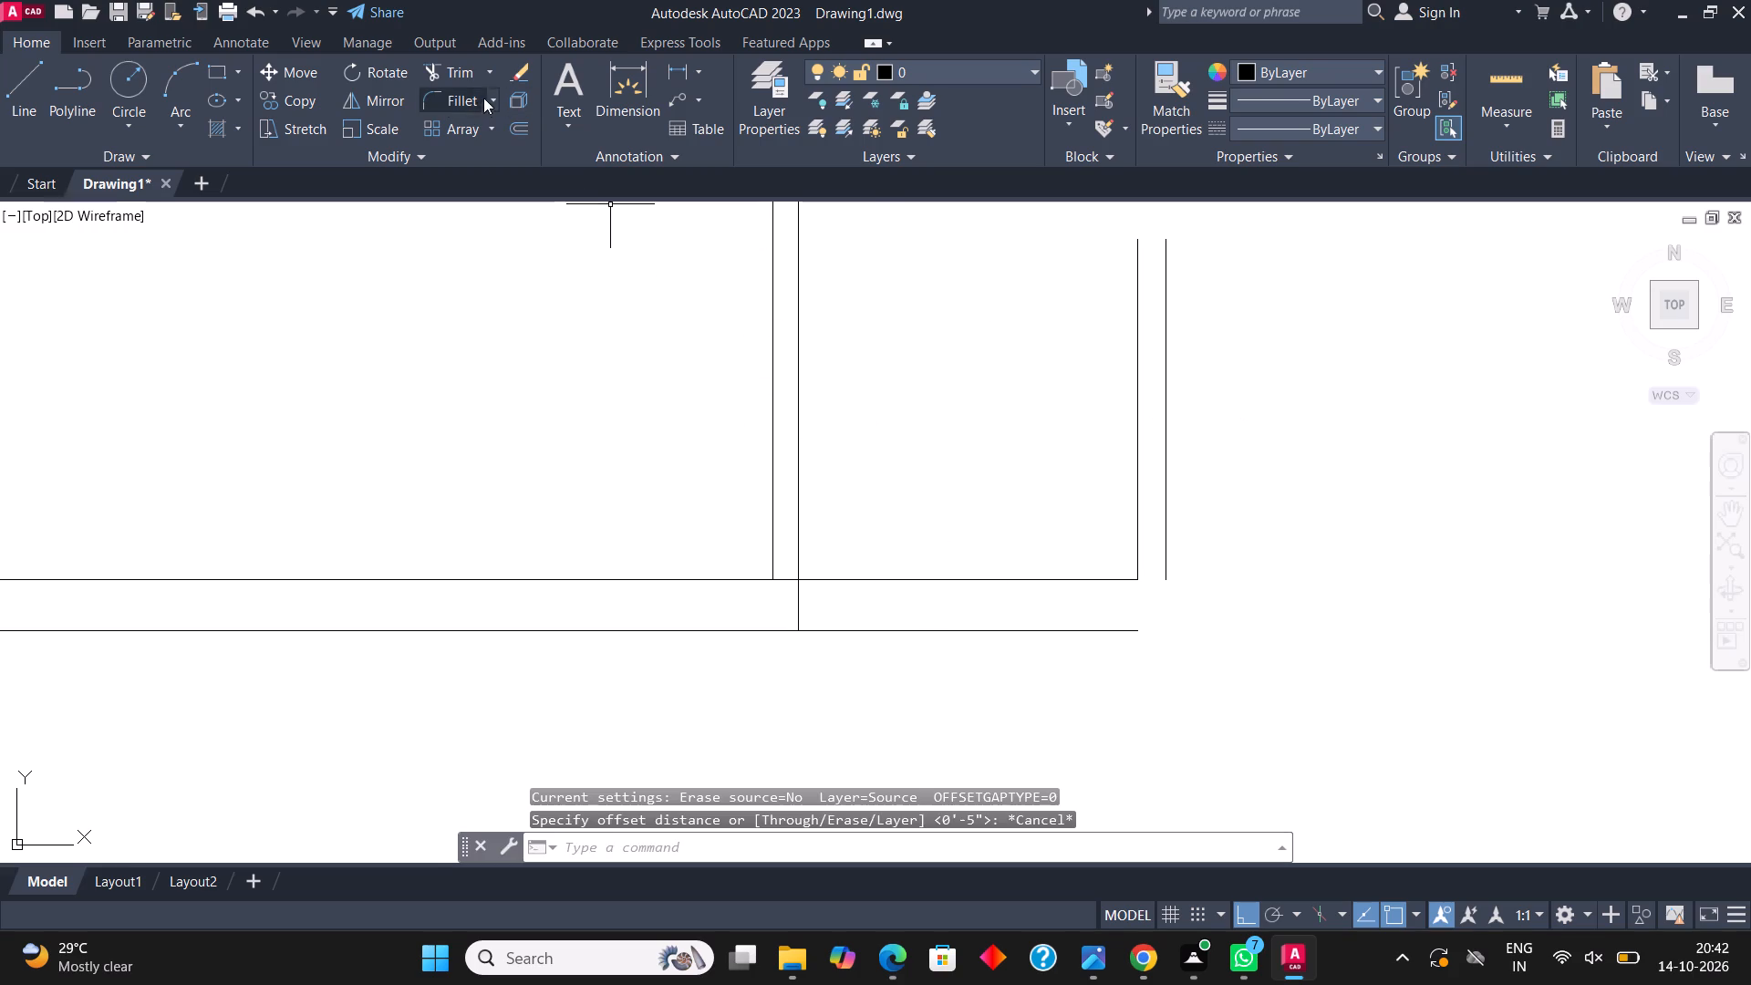
Fillet the small side room's outer bottom line with its outer right wall line to close the corner.
left_click(462, 96)
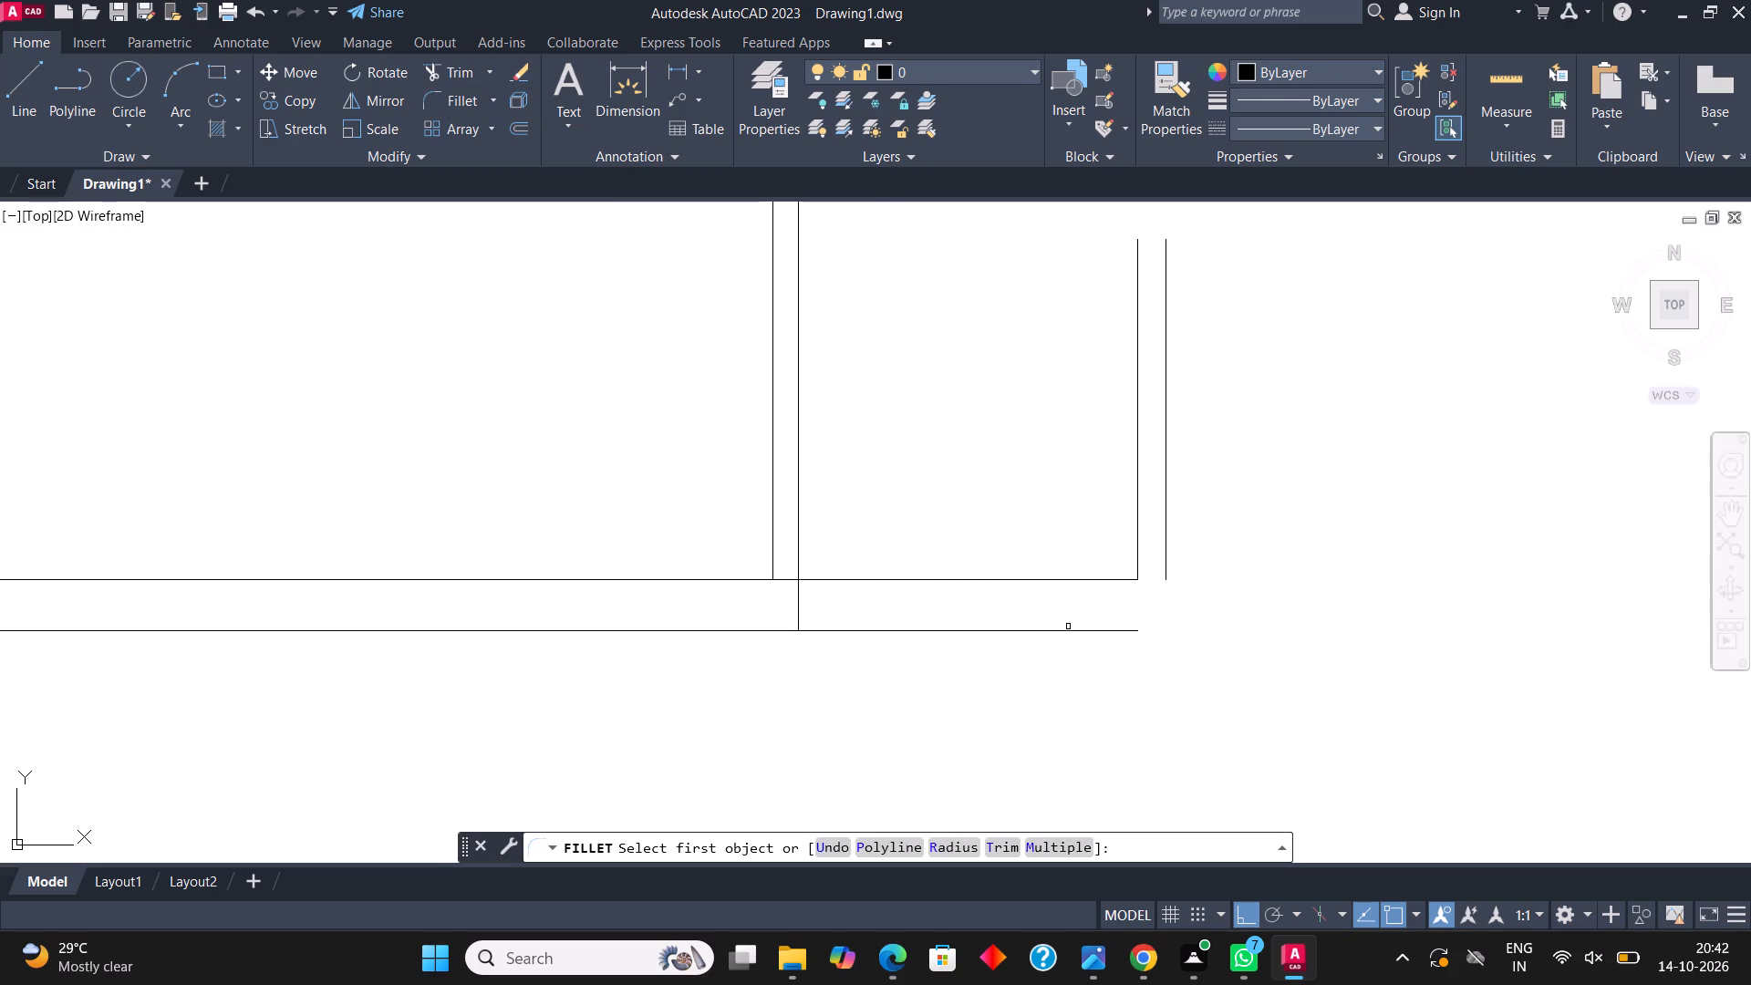
left_click(1093, 630)
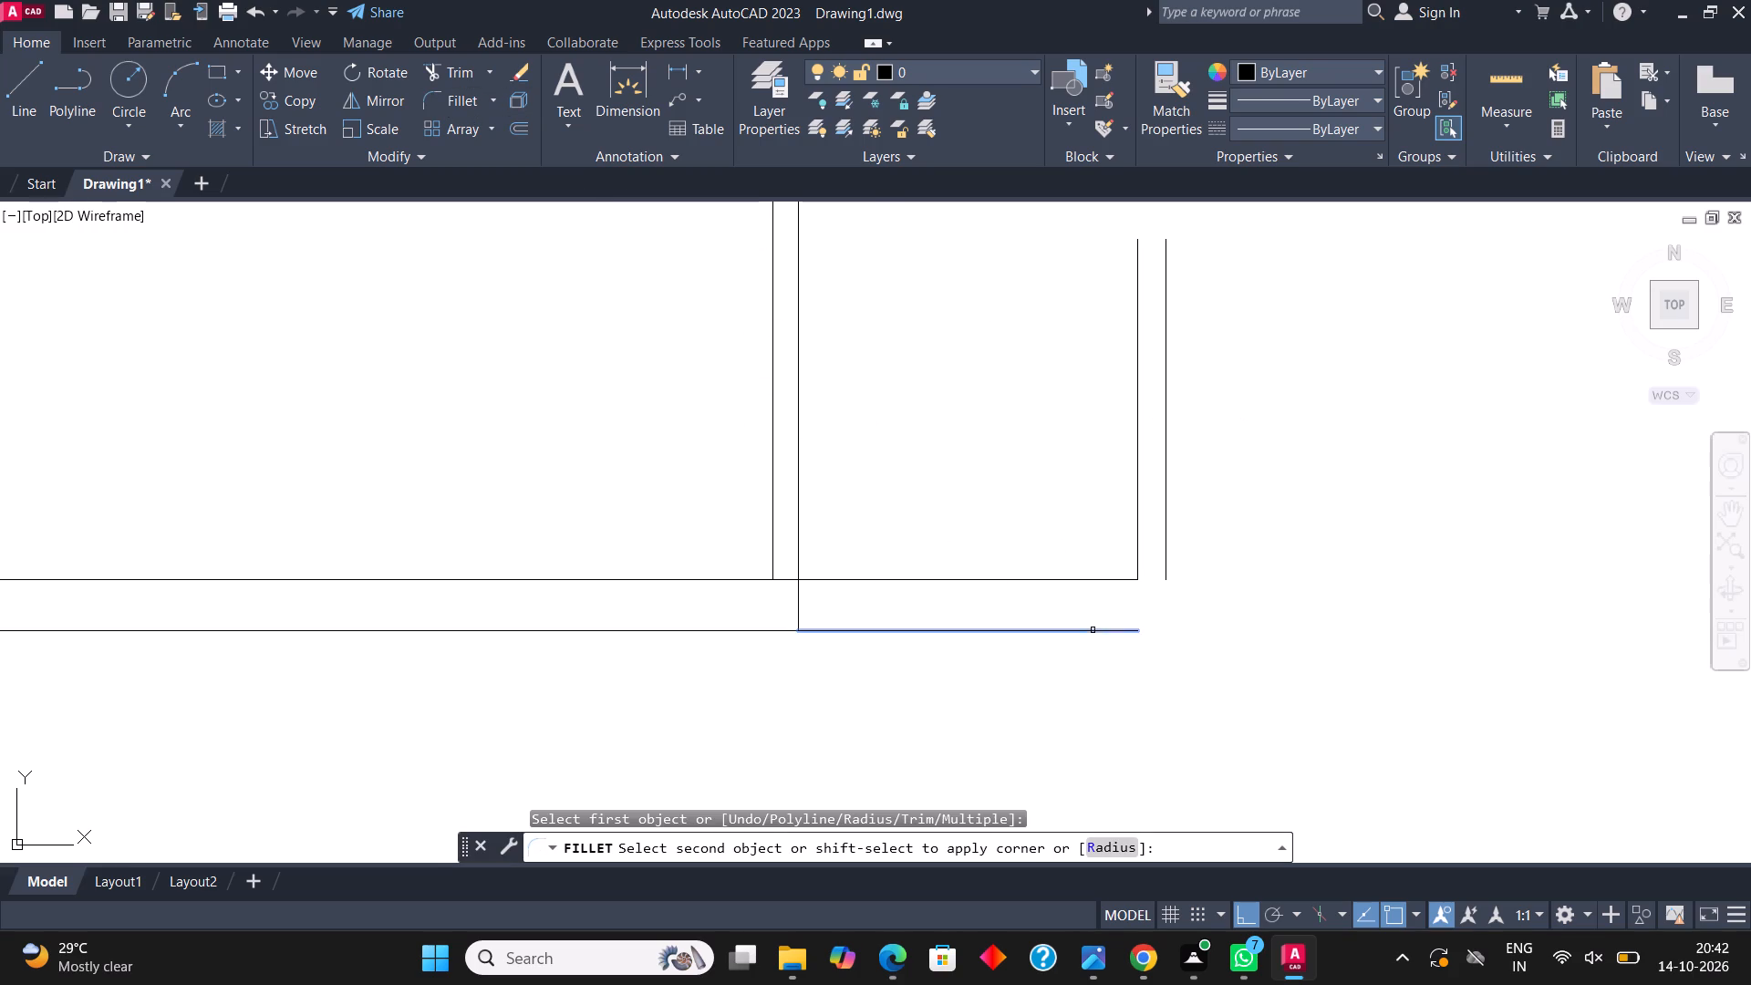
left_click(1166, 517)
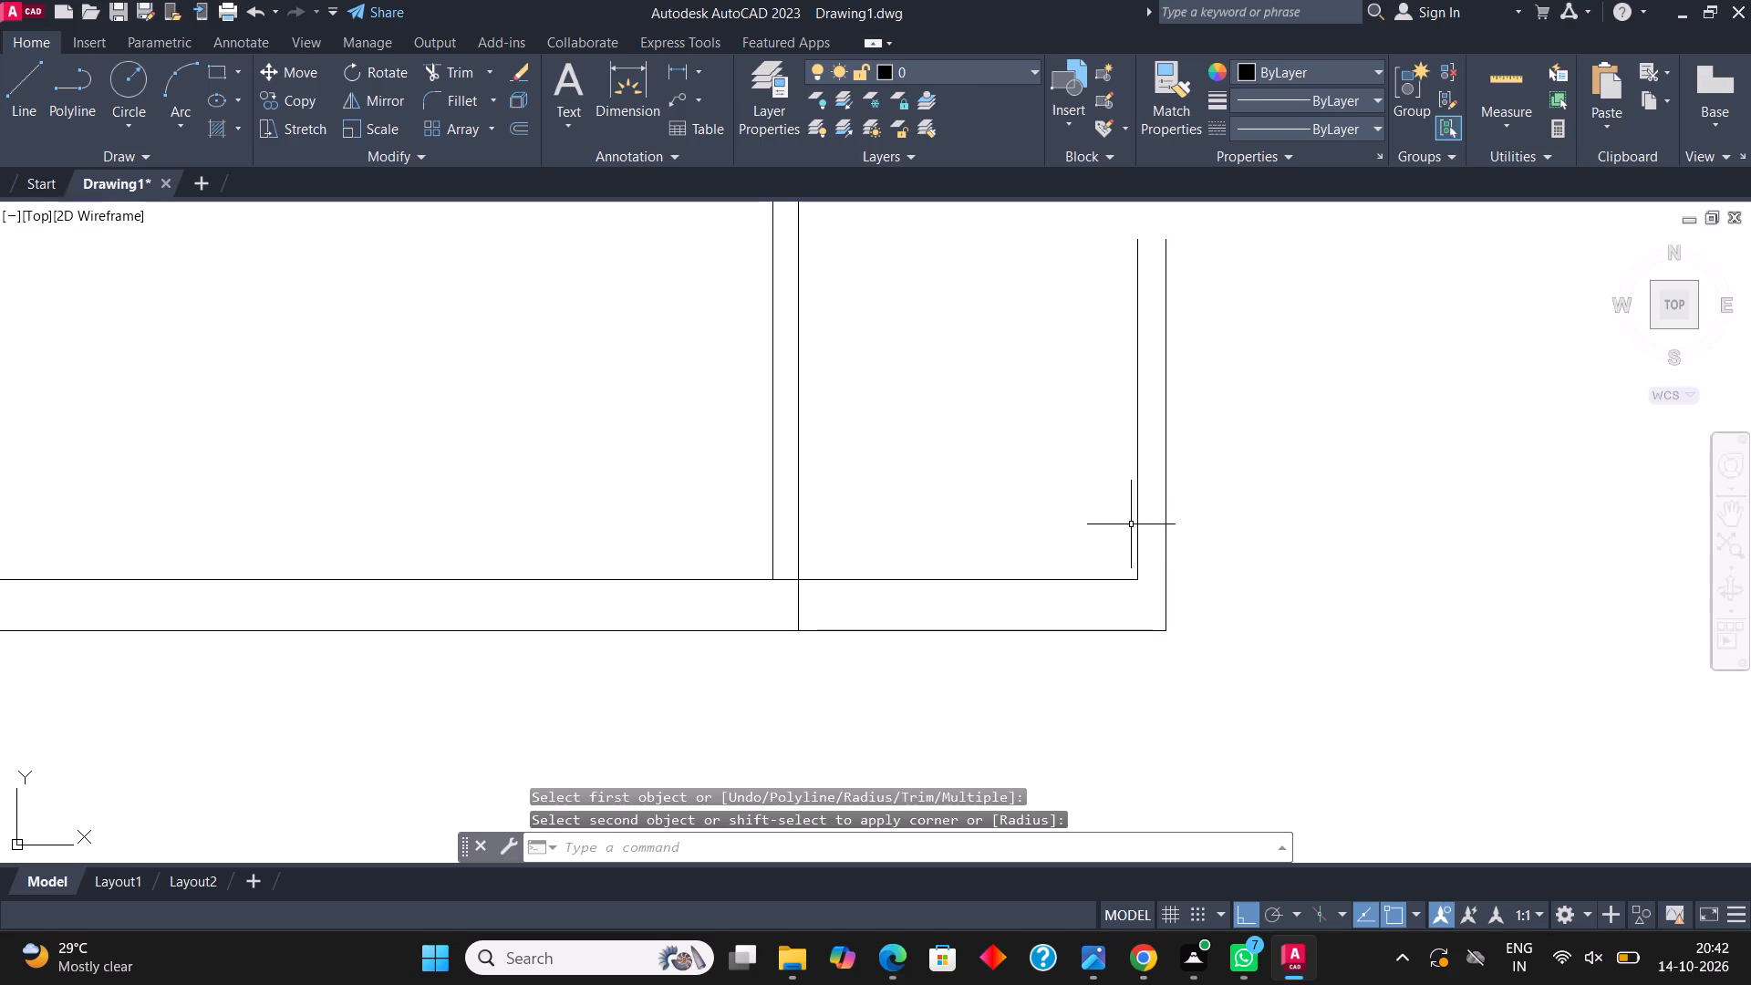
Draw a horizontal line from the top of the small side room's inner right wall to the large room's outer wall.
scroll(1053, 532, "down", 2)
middle_click_drag(1095, 429, 1079, 475)
left_click(21, 76)
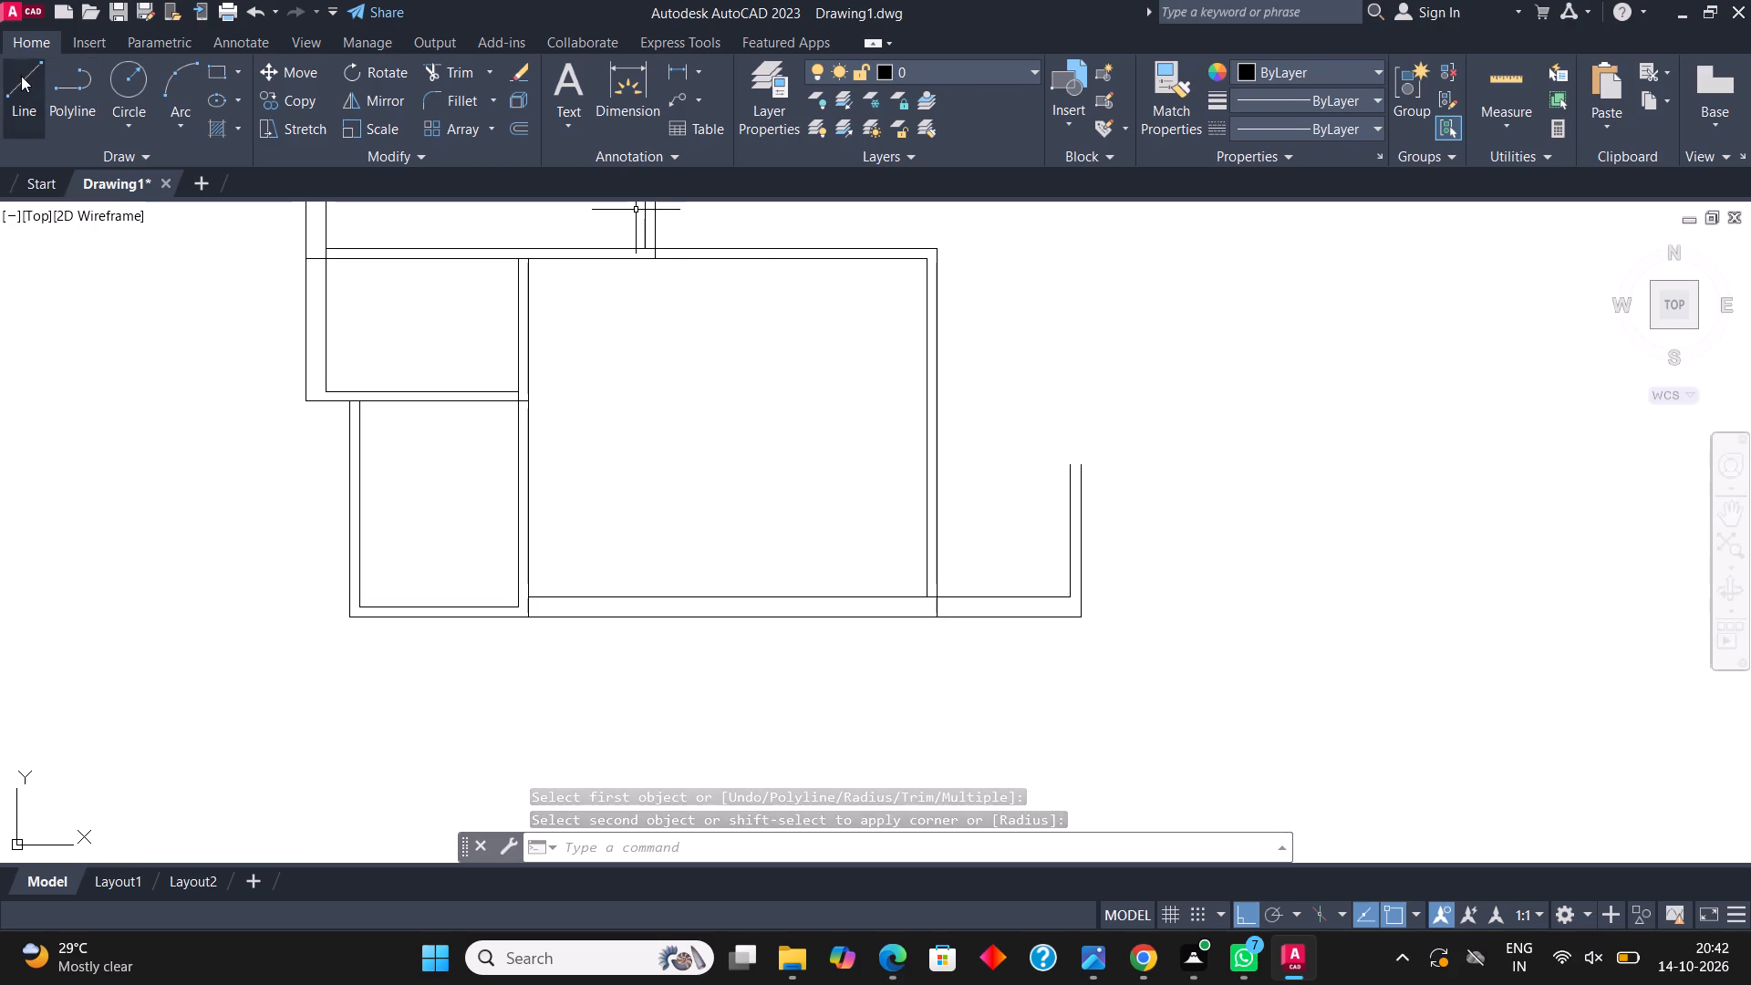
scroll(1072, 459, "up", 1)
left_click(1069, 475)
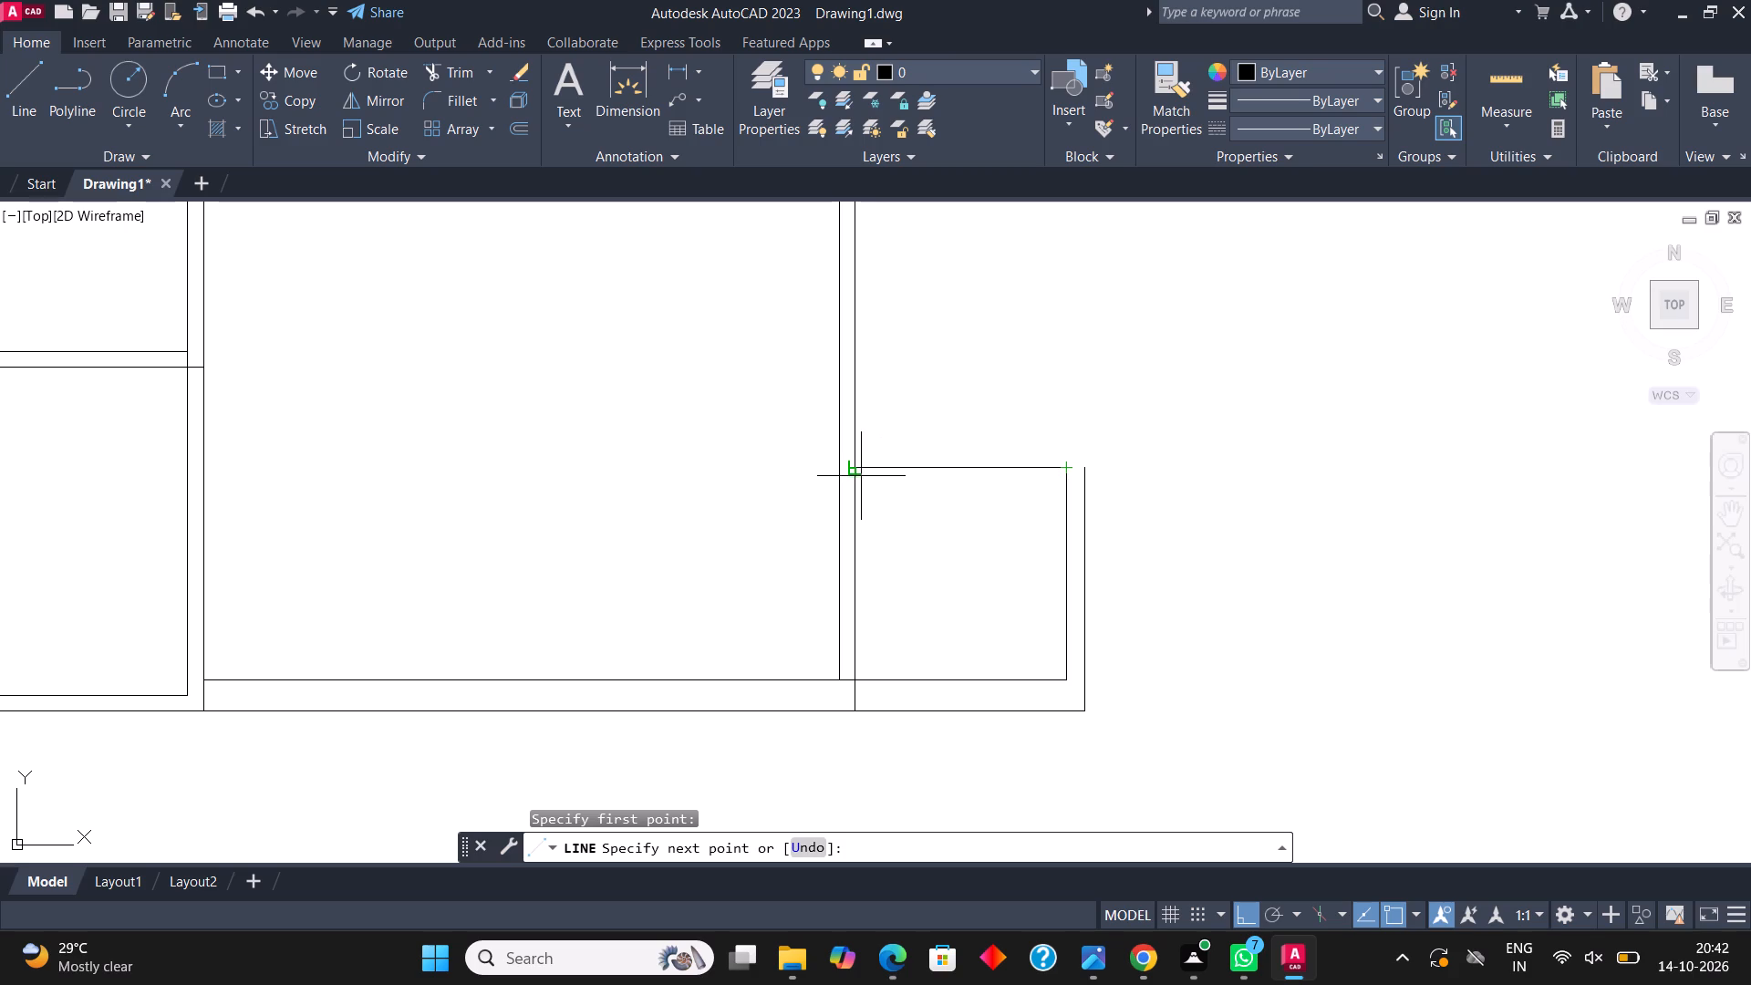
left_click(858, 472)
key("Escape")
Offset the small side room's top line 4.5" upward.
left_click(897, 476)
left_click(883, 456)
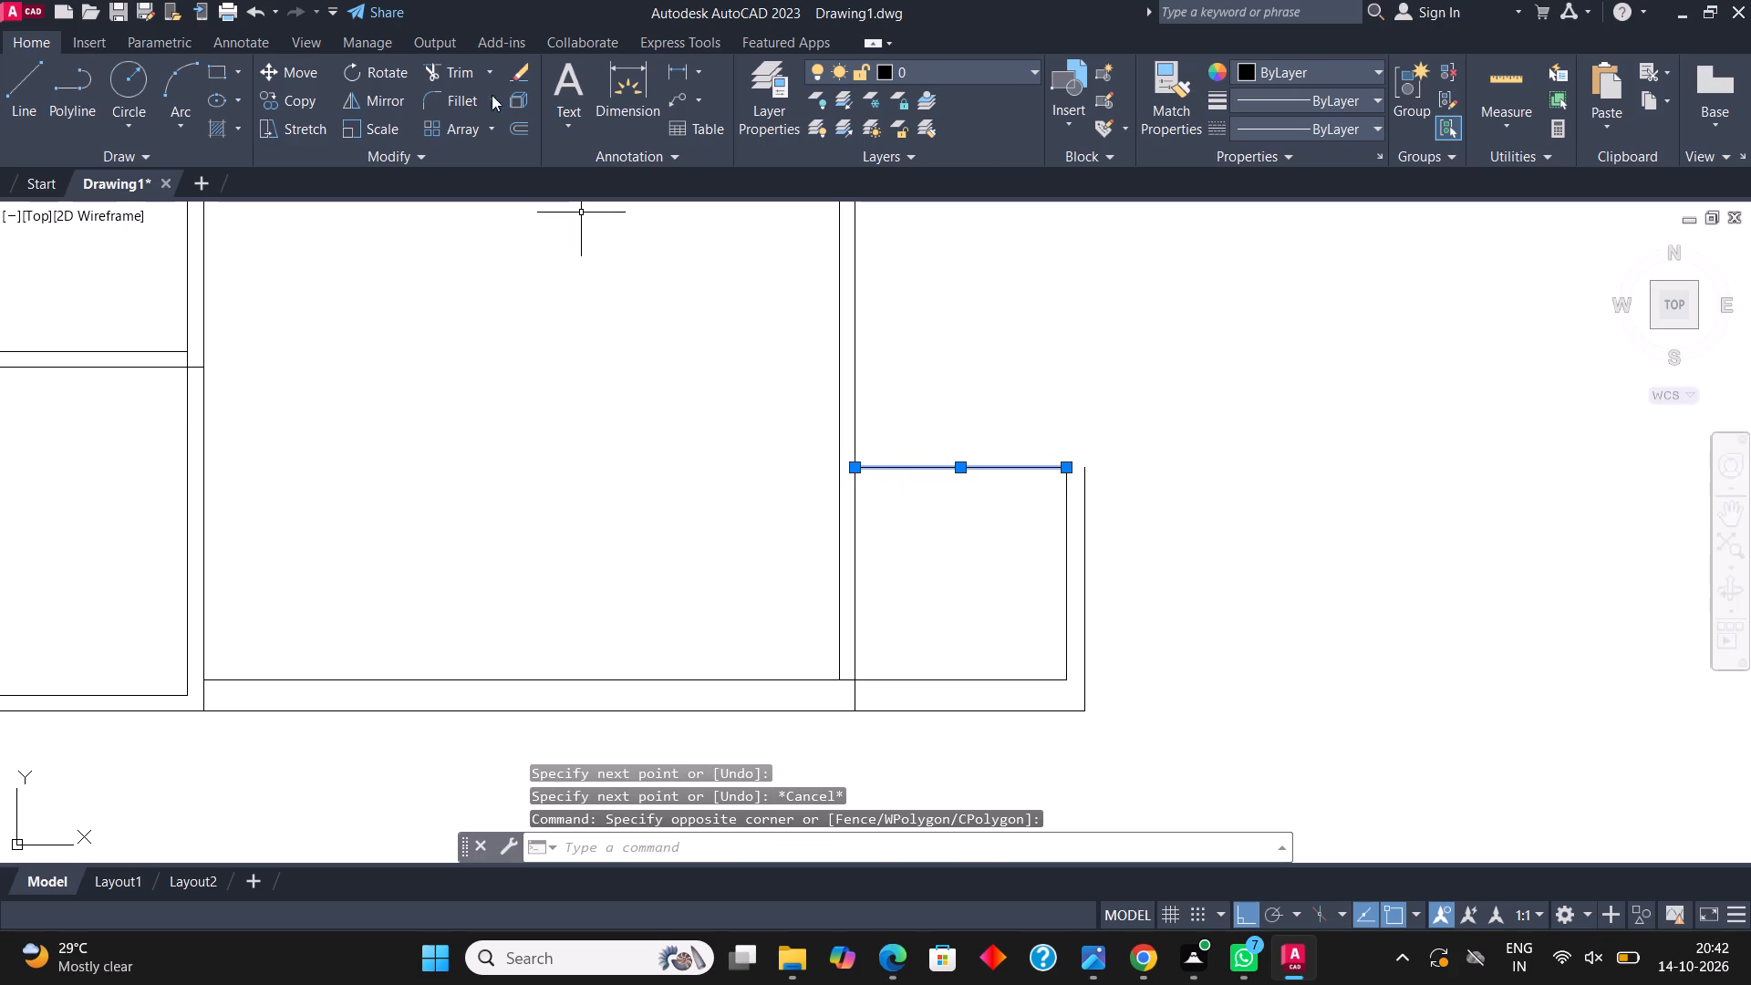
left_click(517, 122)
left_click(953, 467)
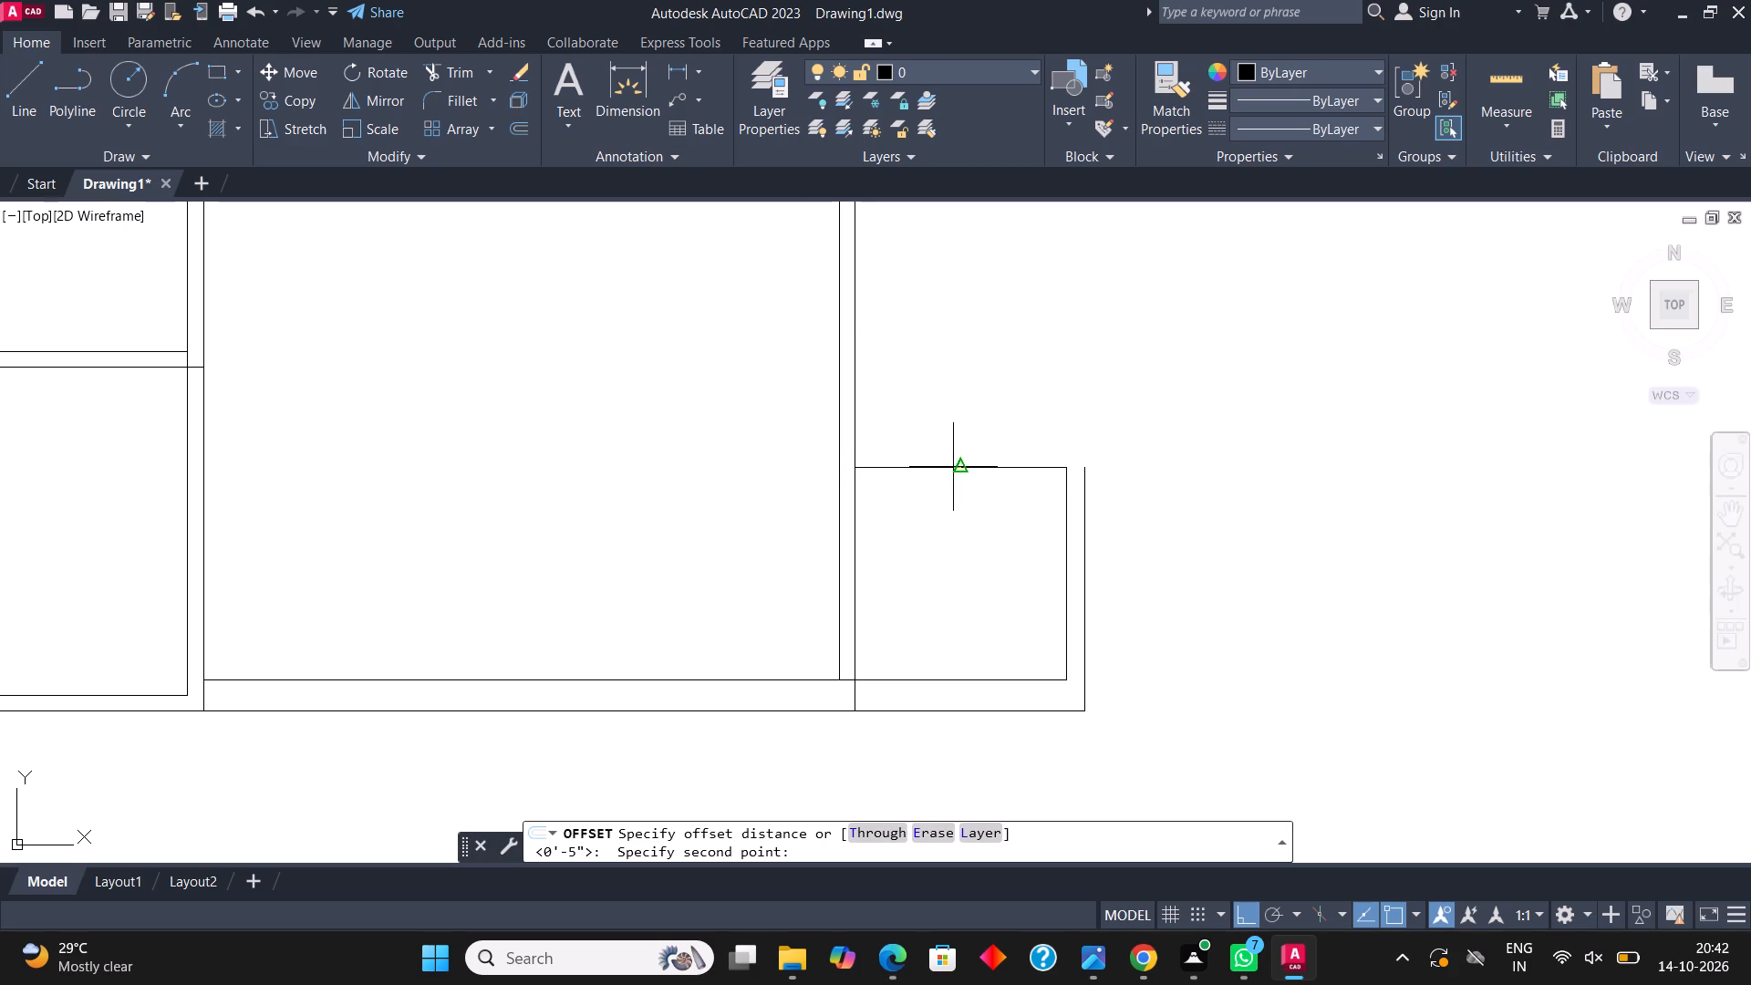
type("4.5\"")
key("Return")
left_click(960, 399)
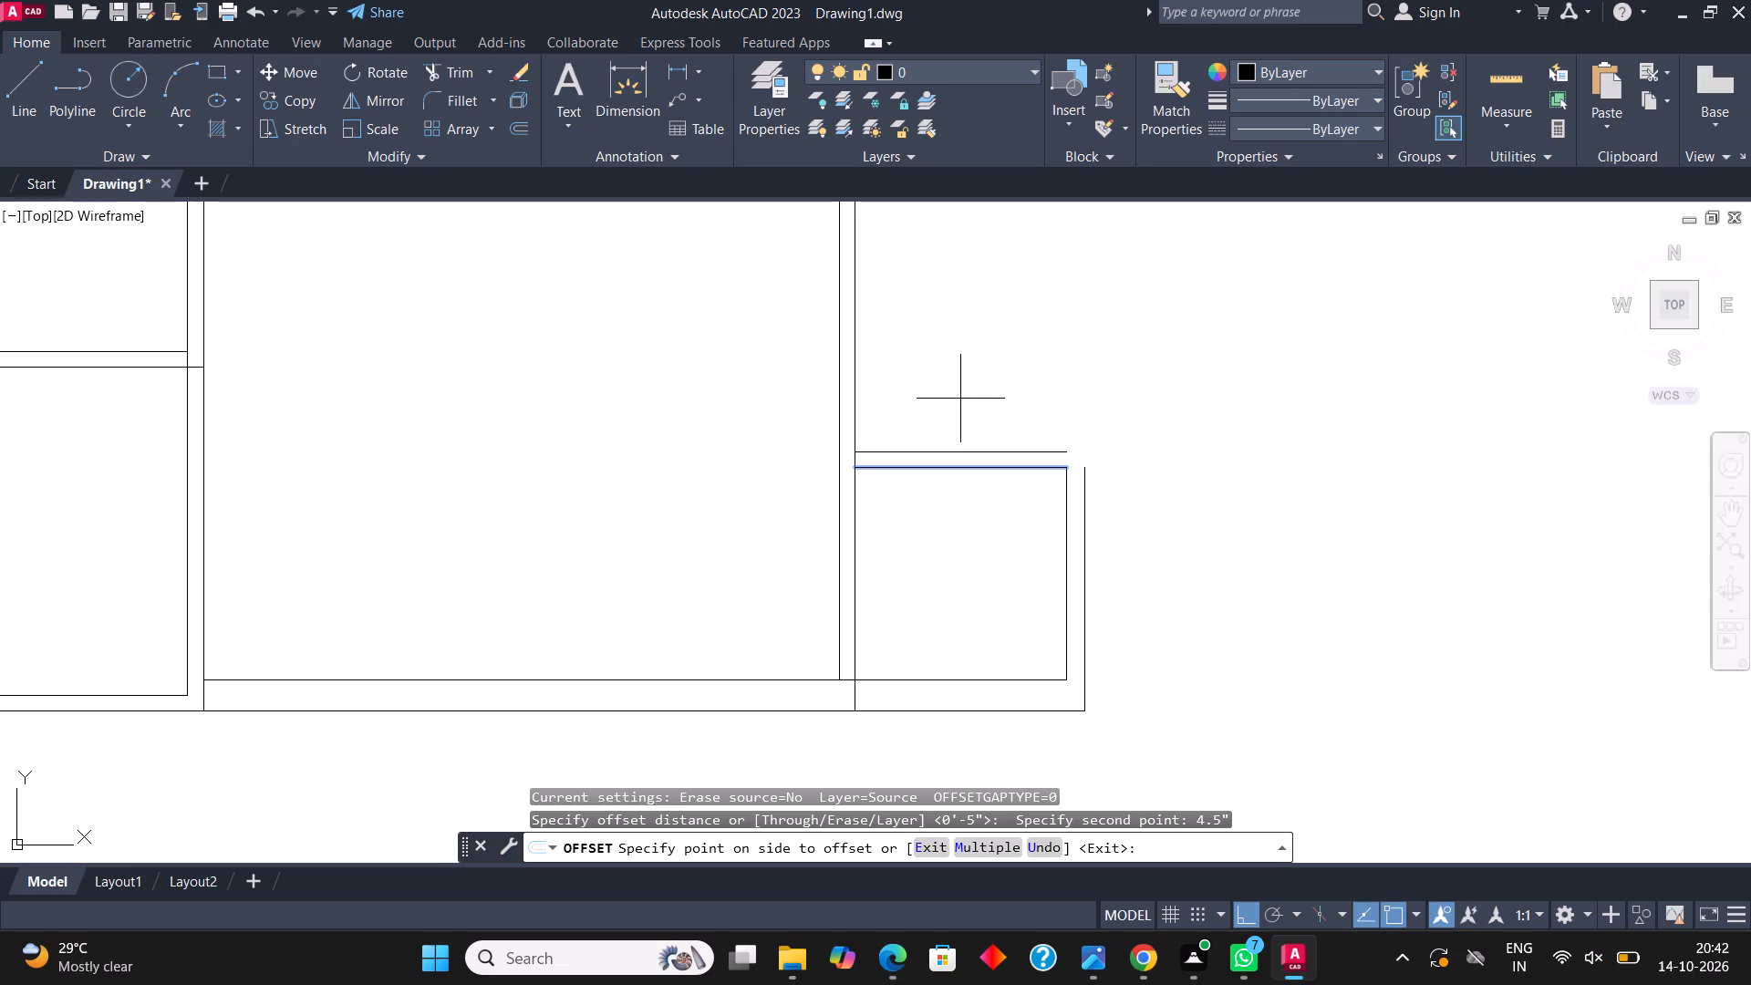
Place the 4.5" offset above the small side room's top line and fillet it with the outer right wall line.
left_click(1029, 335)
left_click(465, 103)
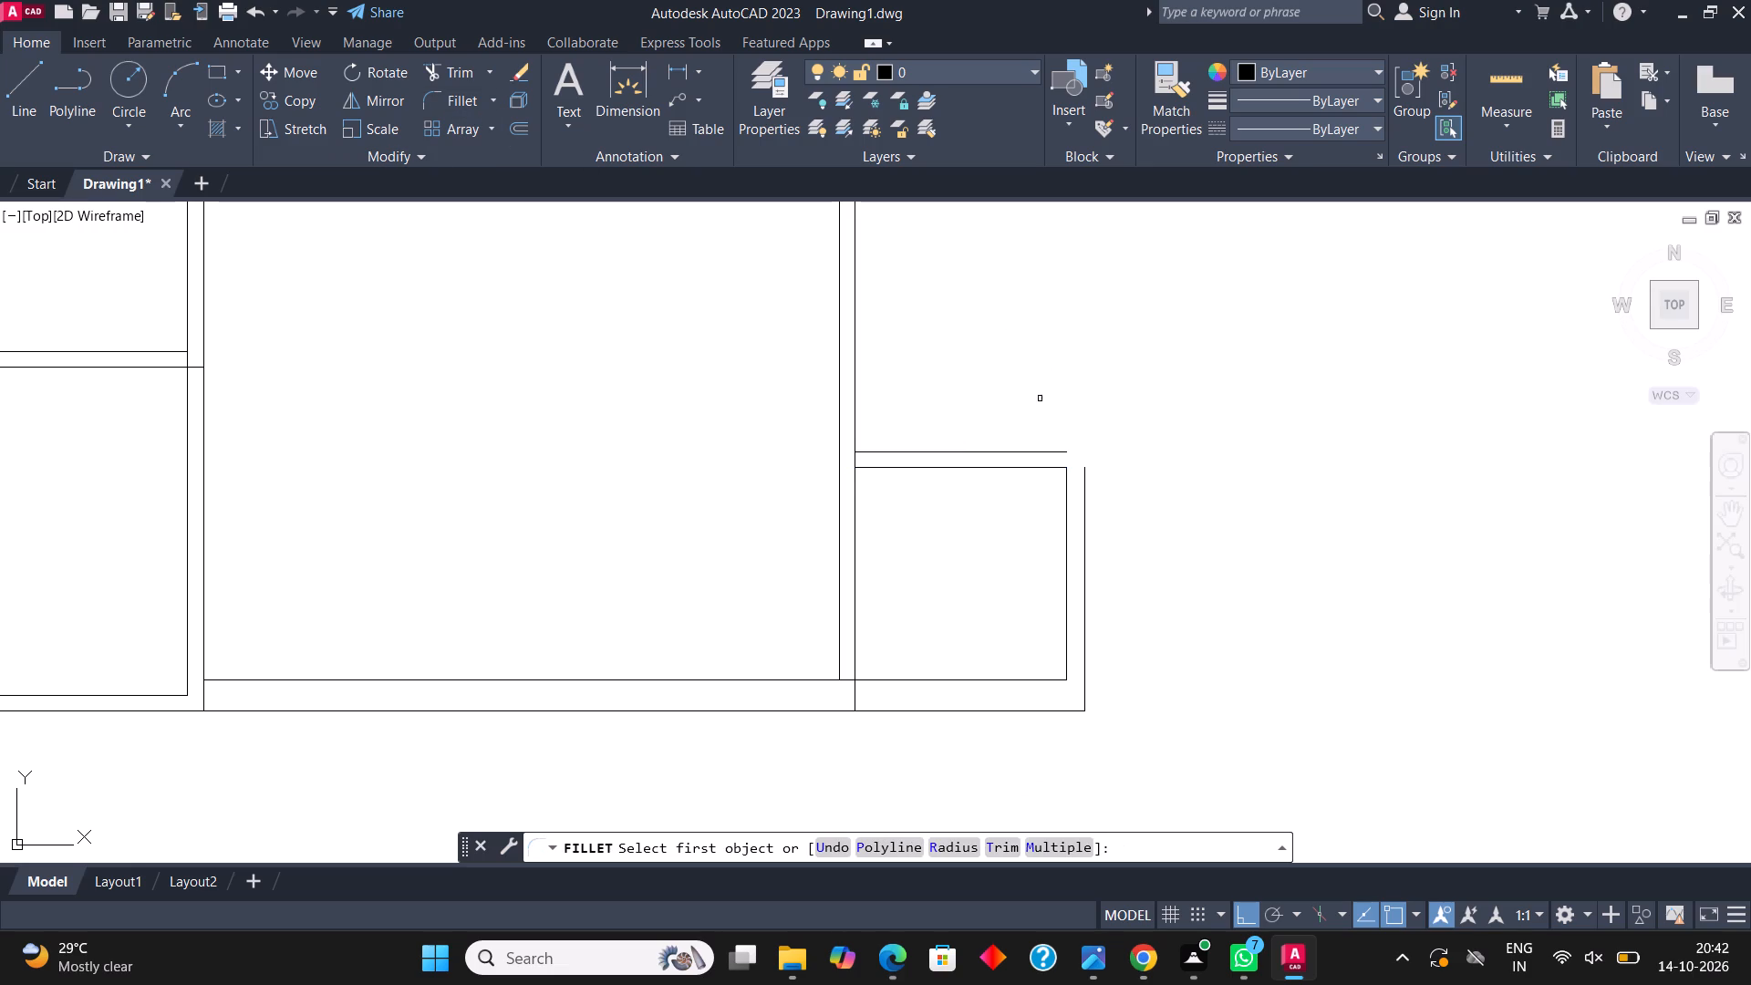
left_click(1045, 453)
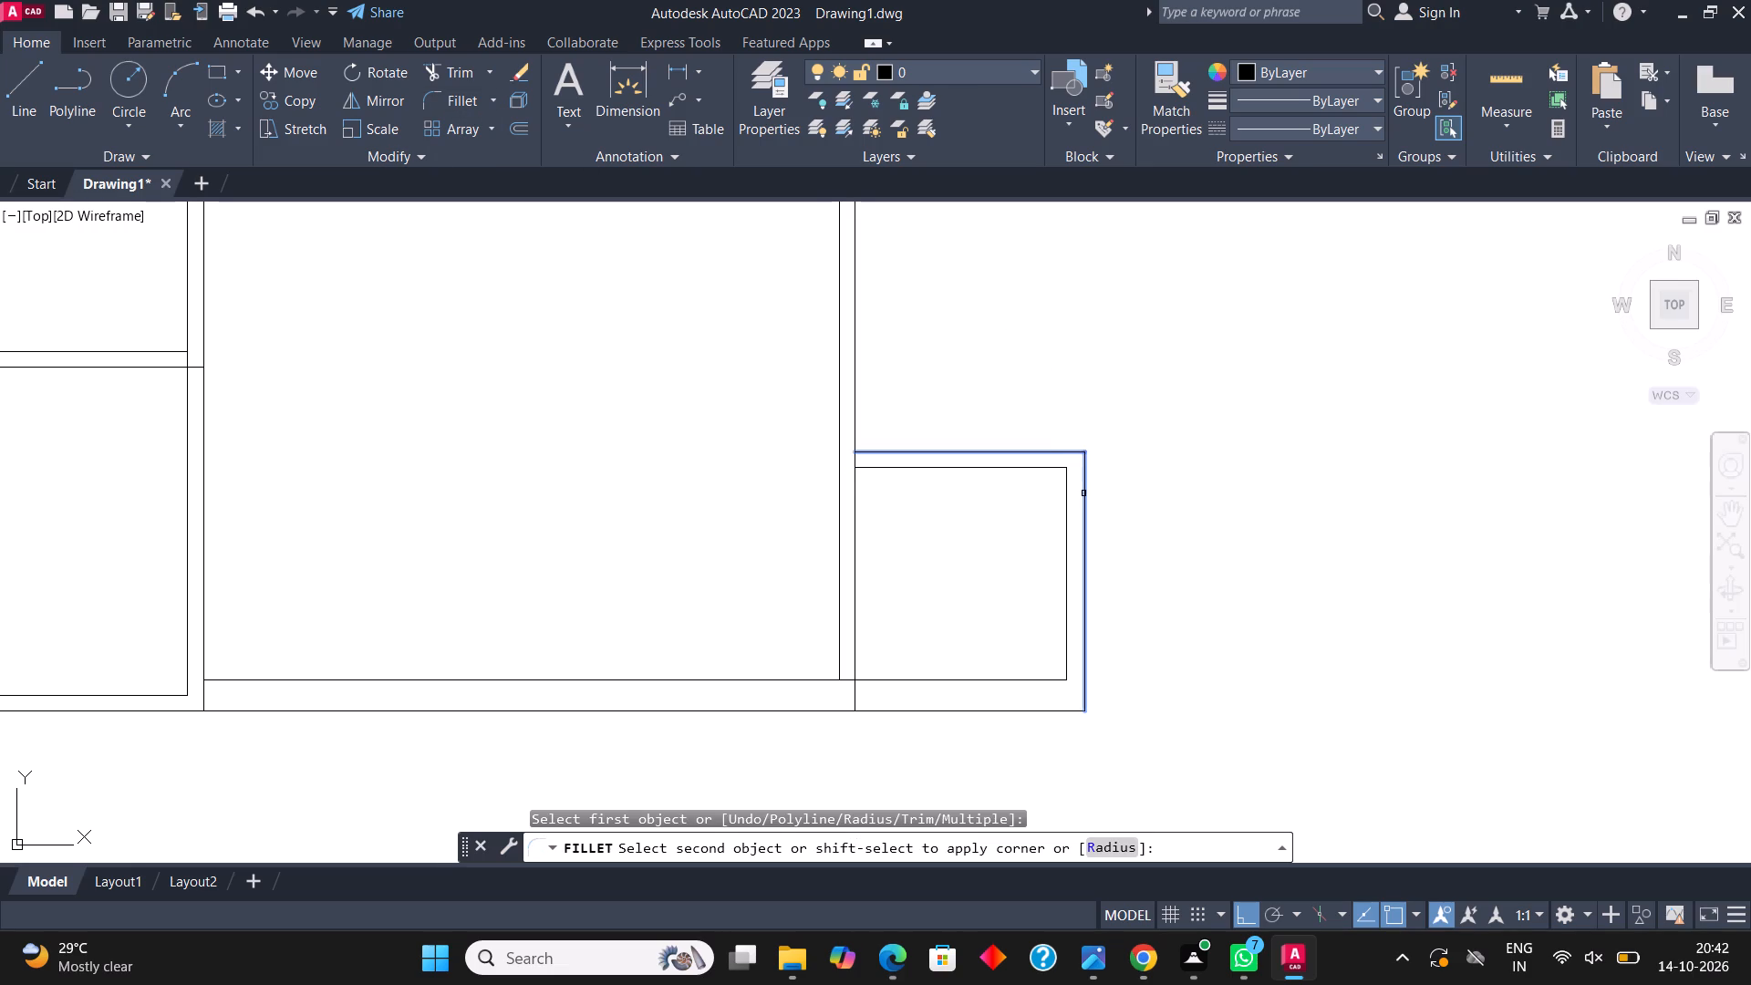
left_click(1083, 493)
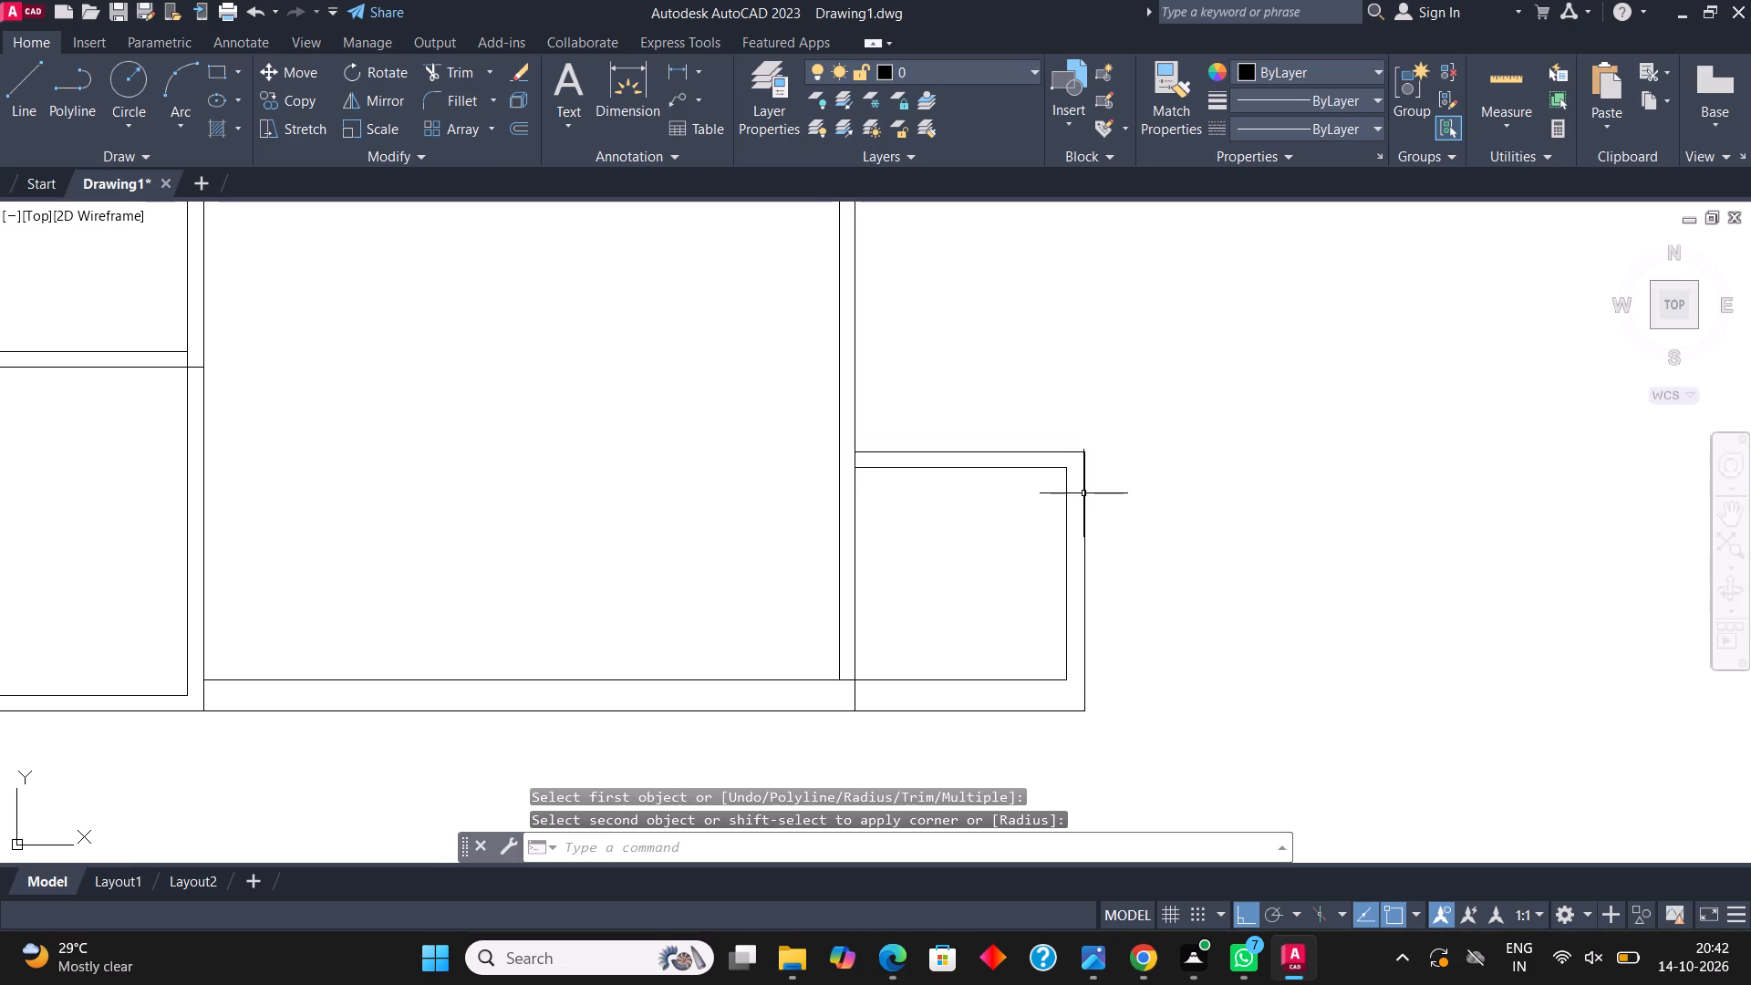
Draw an upper side room outline on the large room's outer wall: 3'7.5" up, 5' across, and down to the small side room's top wall.
left_click(20, 77)
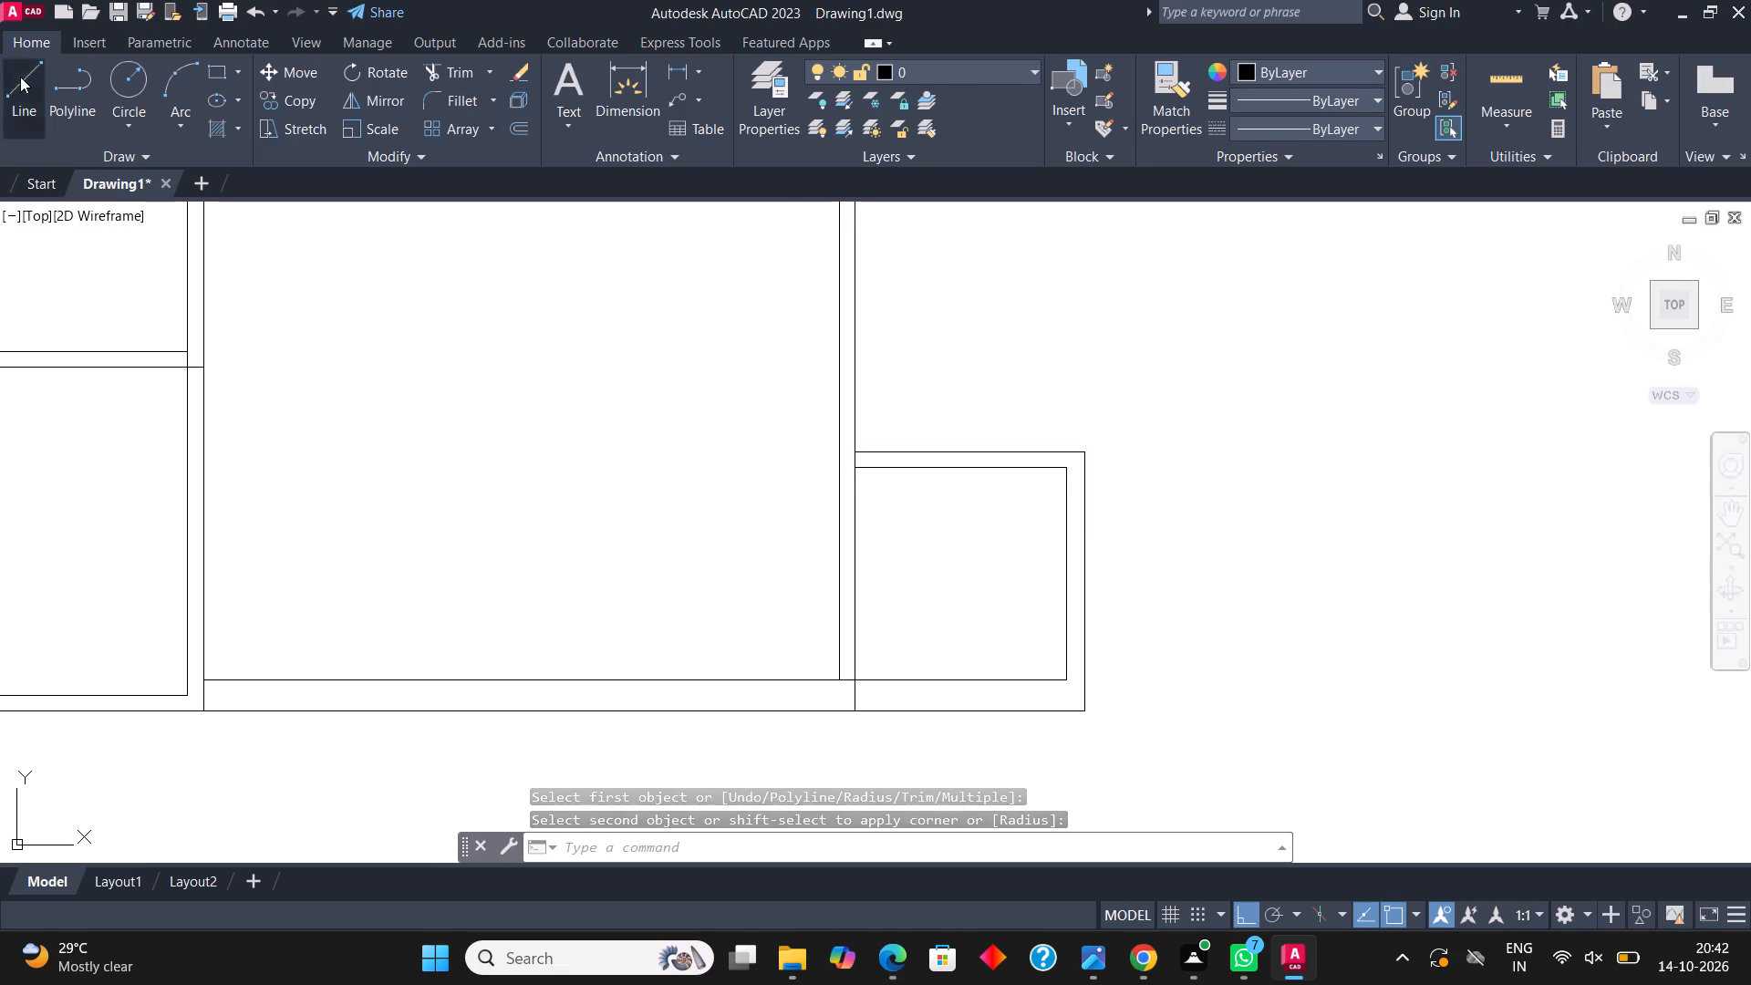
left_click(860, 453)
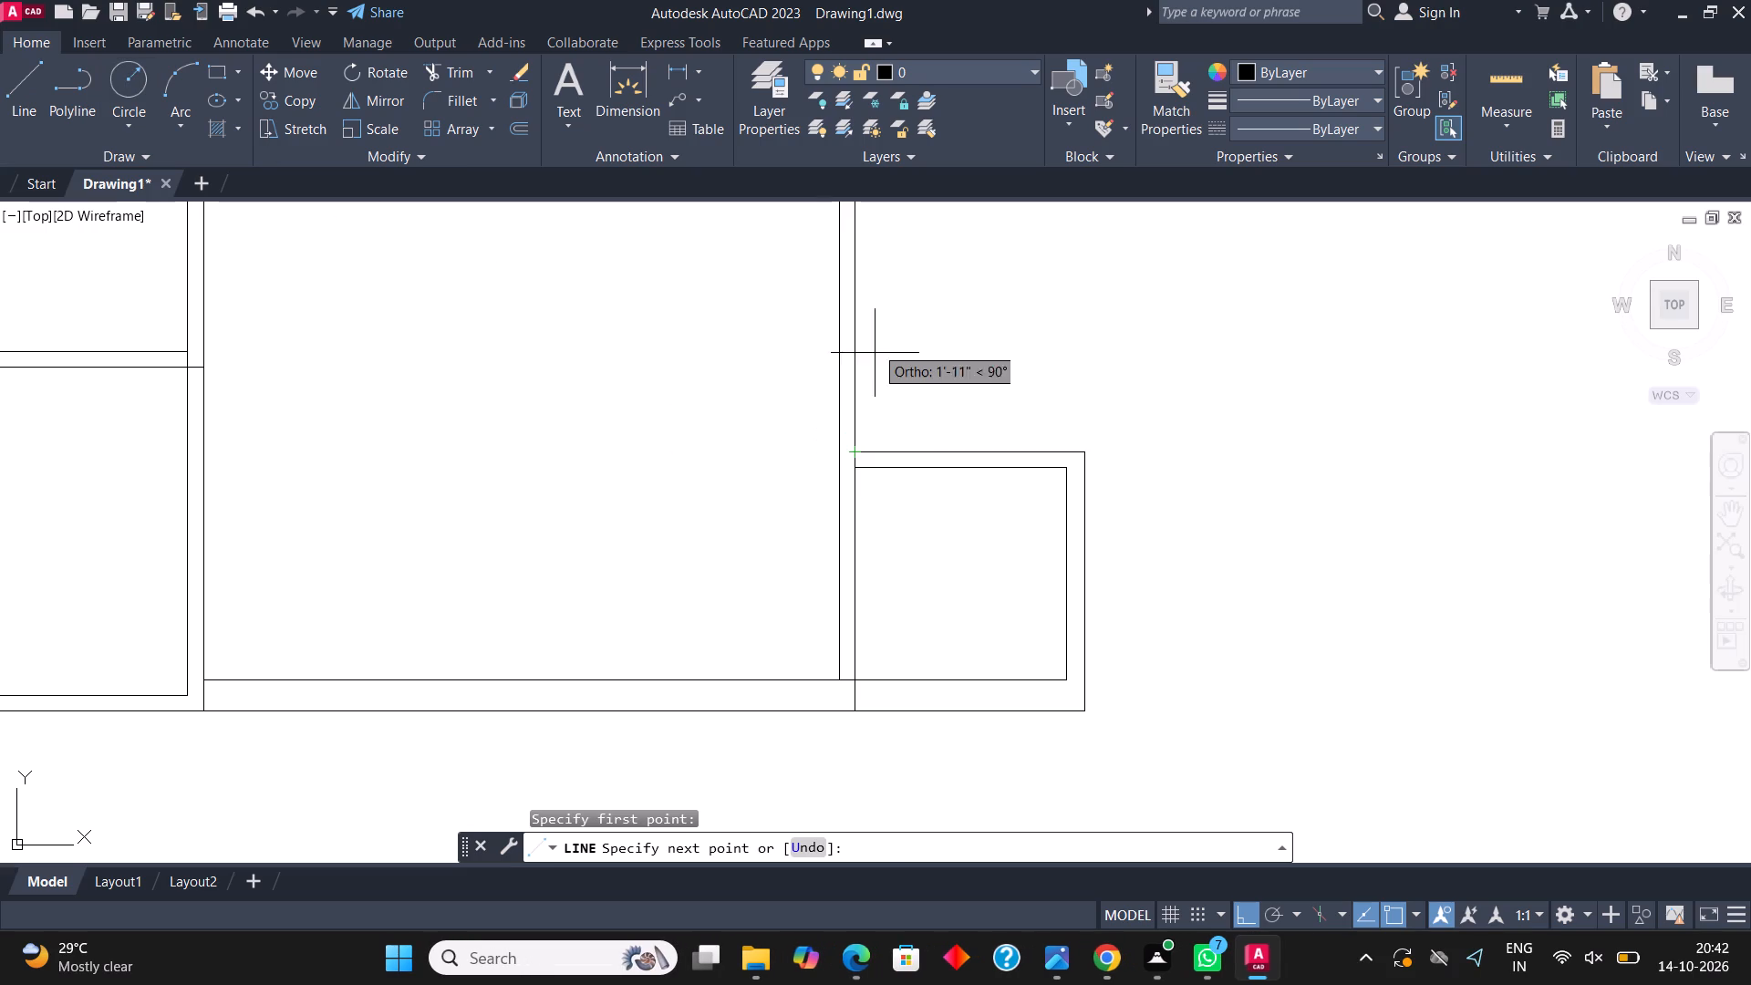
type("3'")
type("7.5\"")
key("Return")
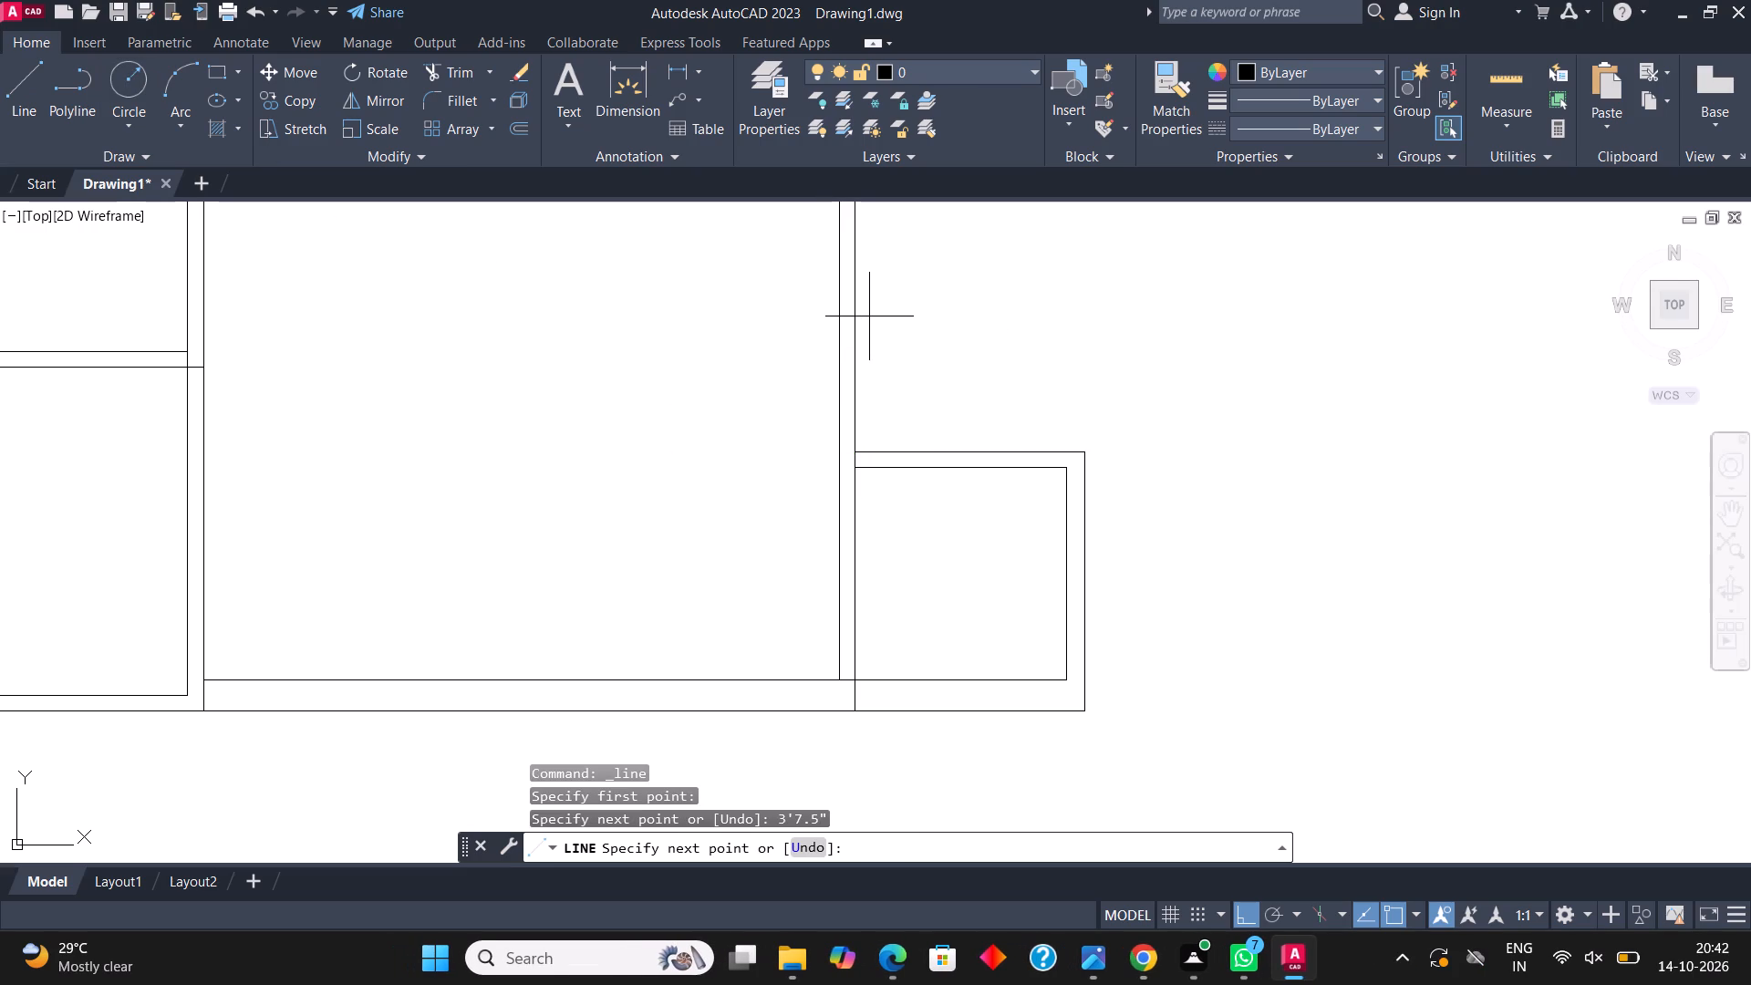
type("5'")
key("Return")
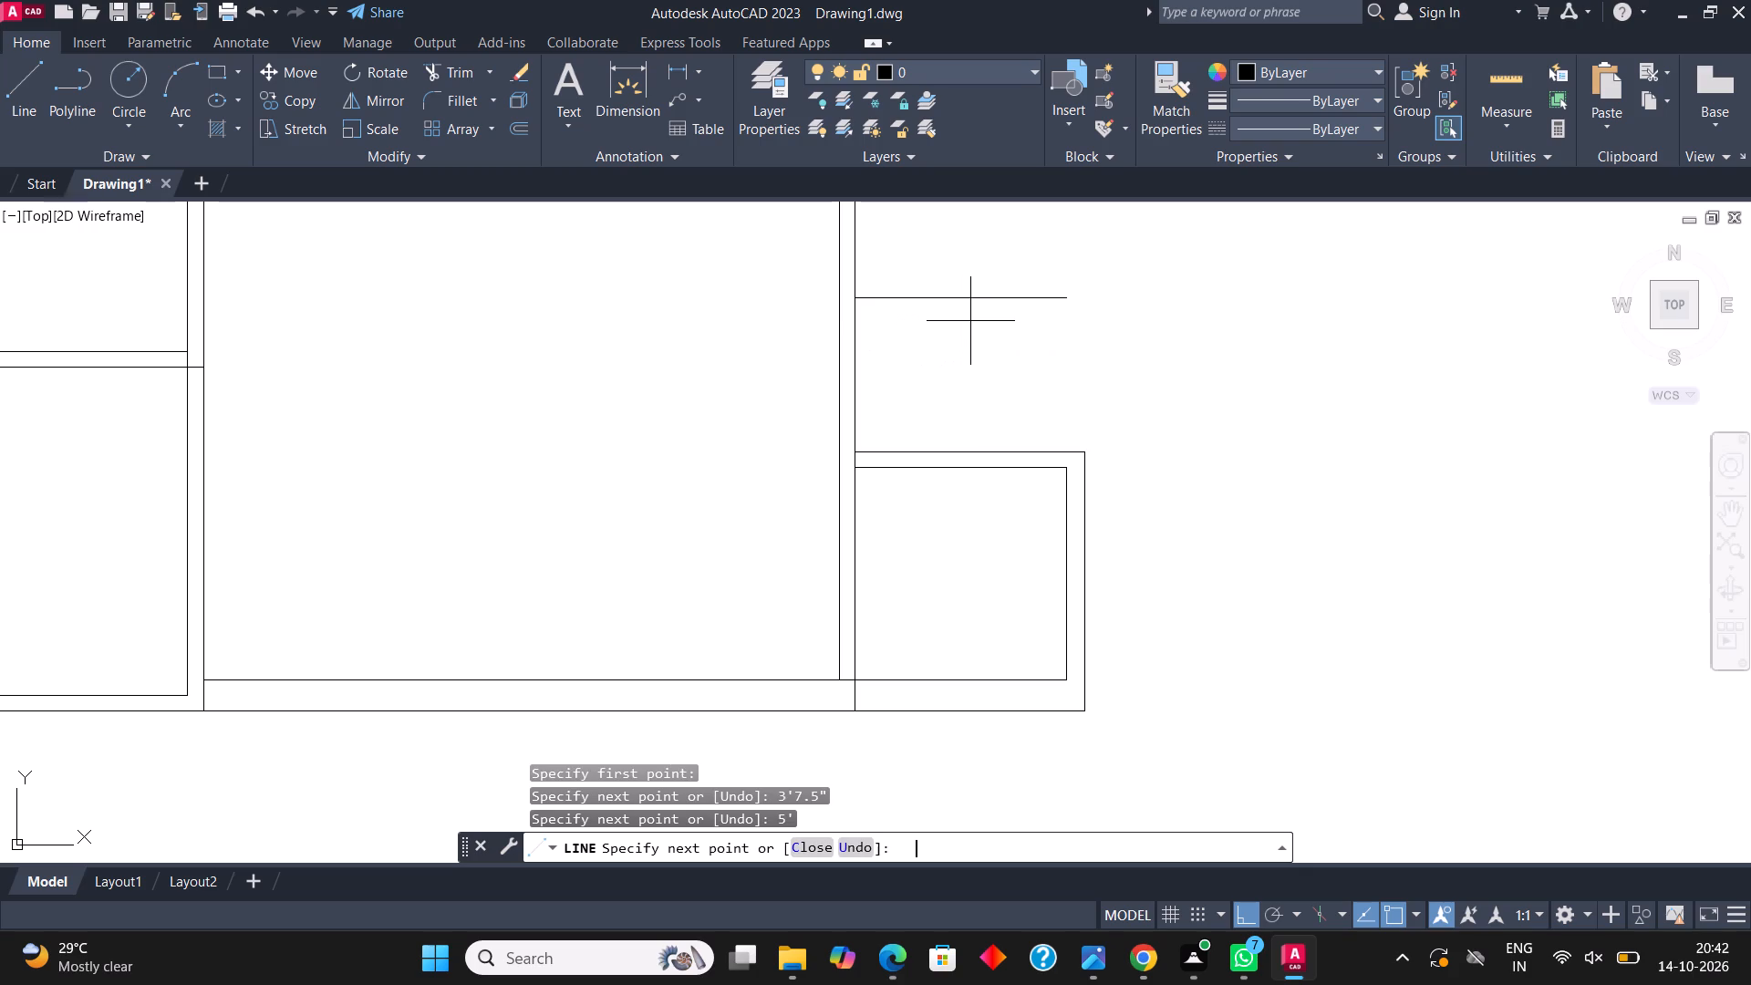
left_click(1063, 444)
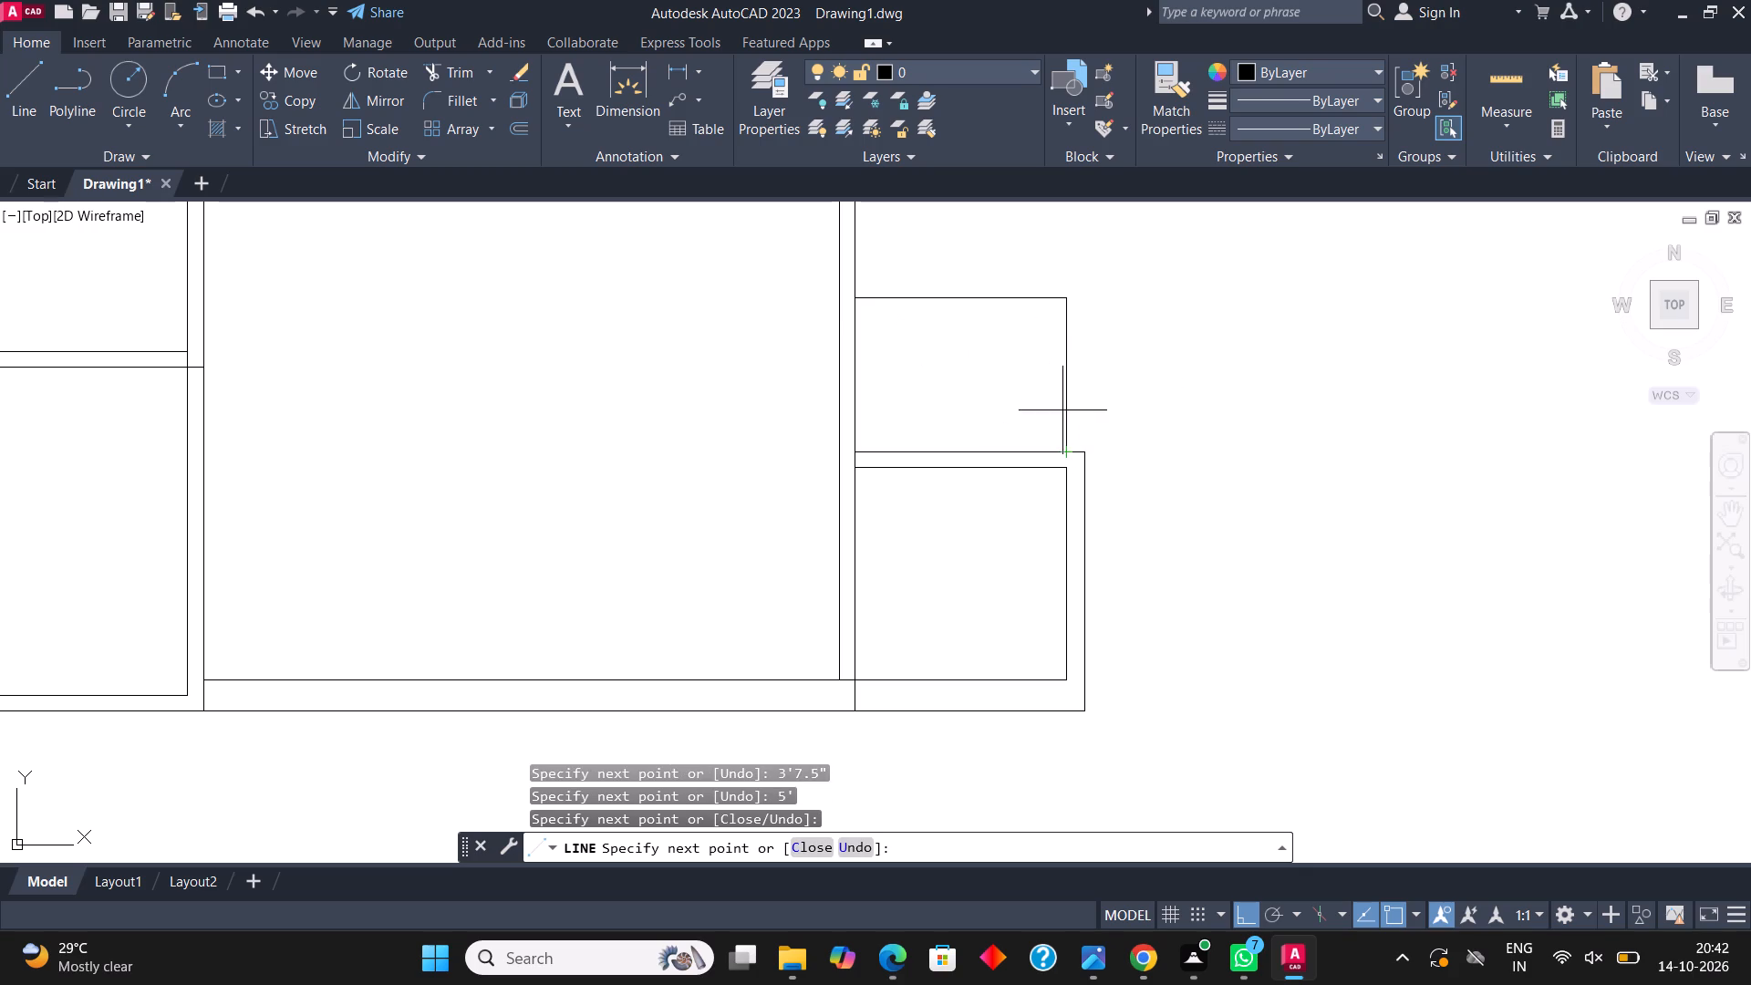
key("Escape")
Offset the upper side room's right vertical line and top line 4.5" outward.
middle_click_drag(1072, 360, 1069, 412)
left_click_drag(1073, 426, 1067, 417)
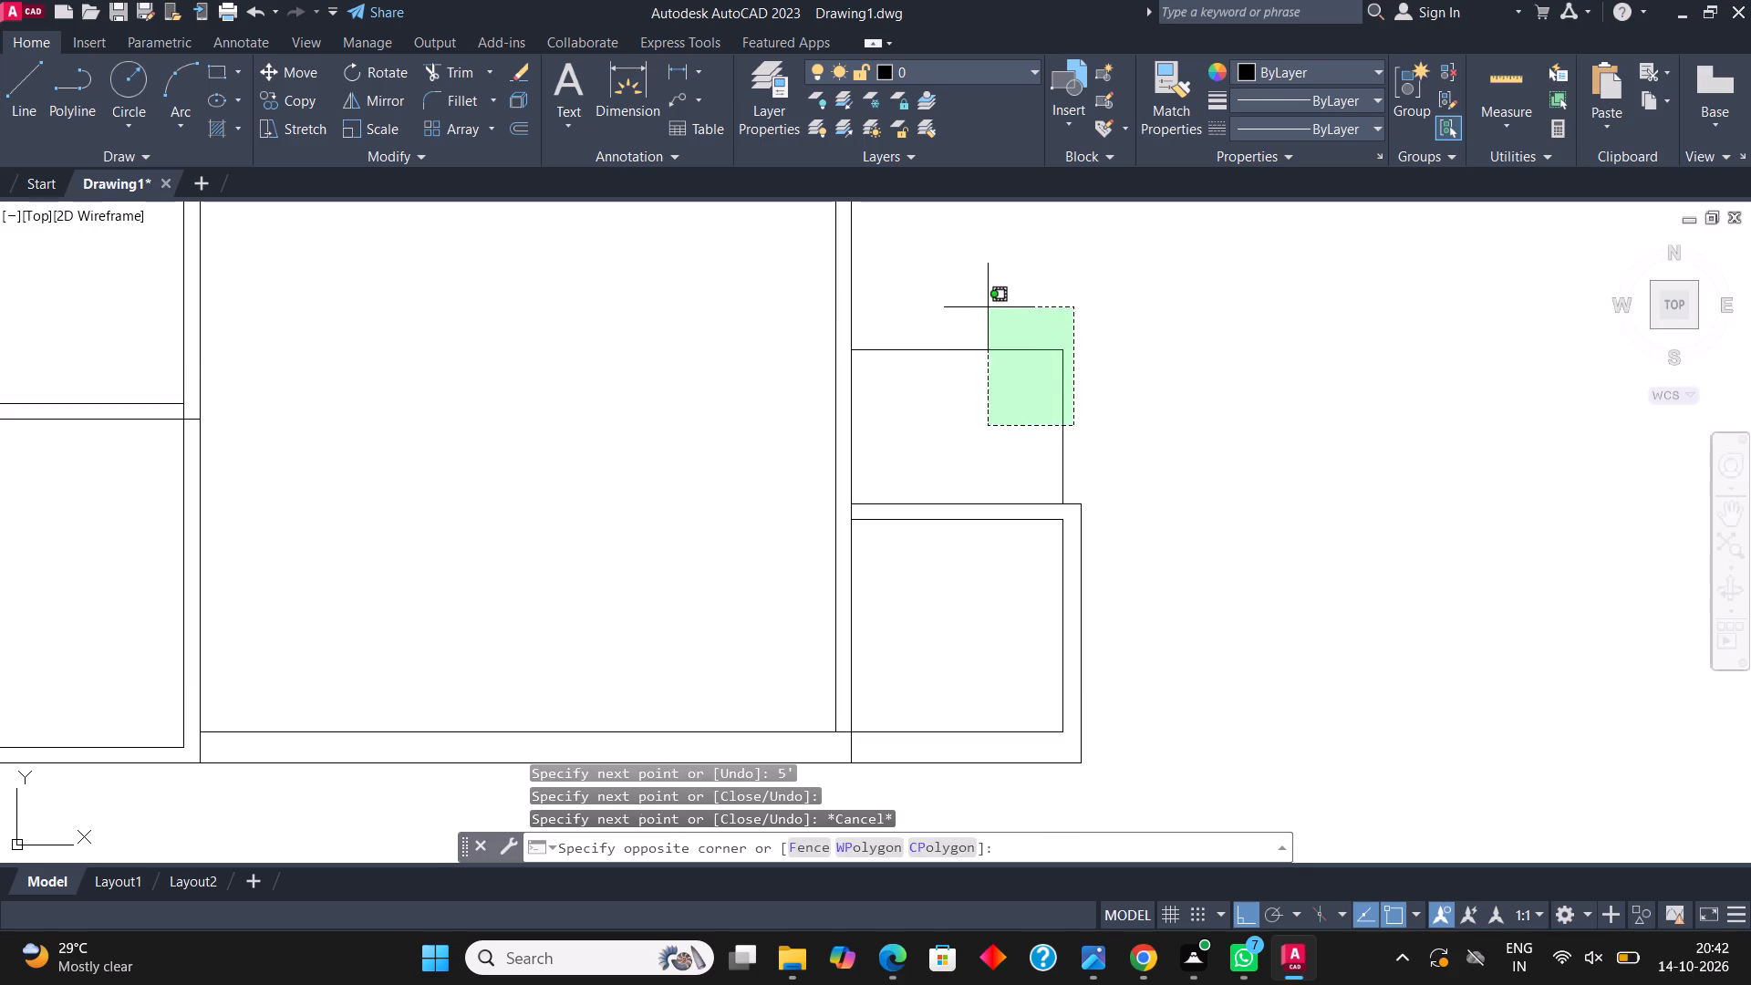
left_click(988, 307)
left_click(525, 123)
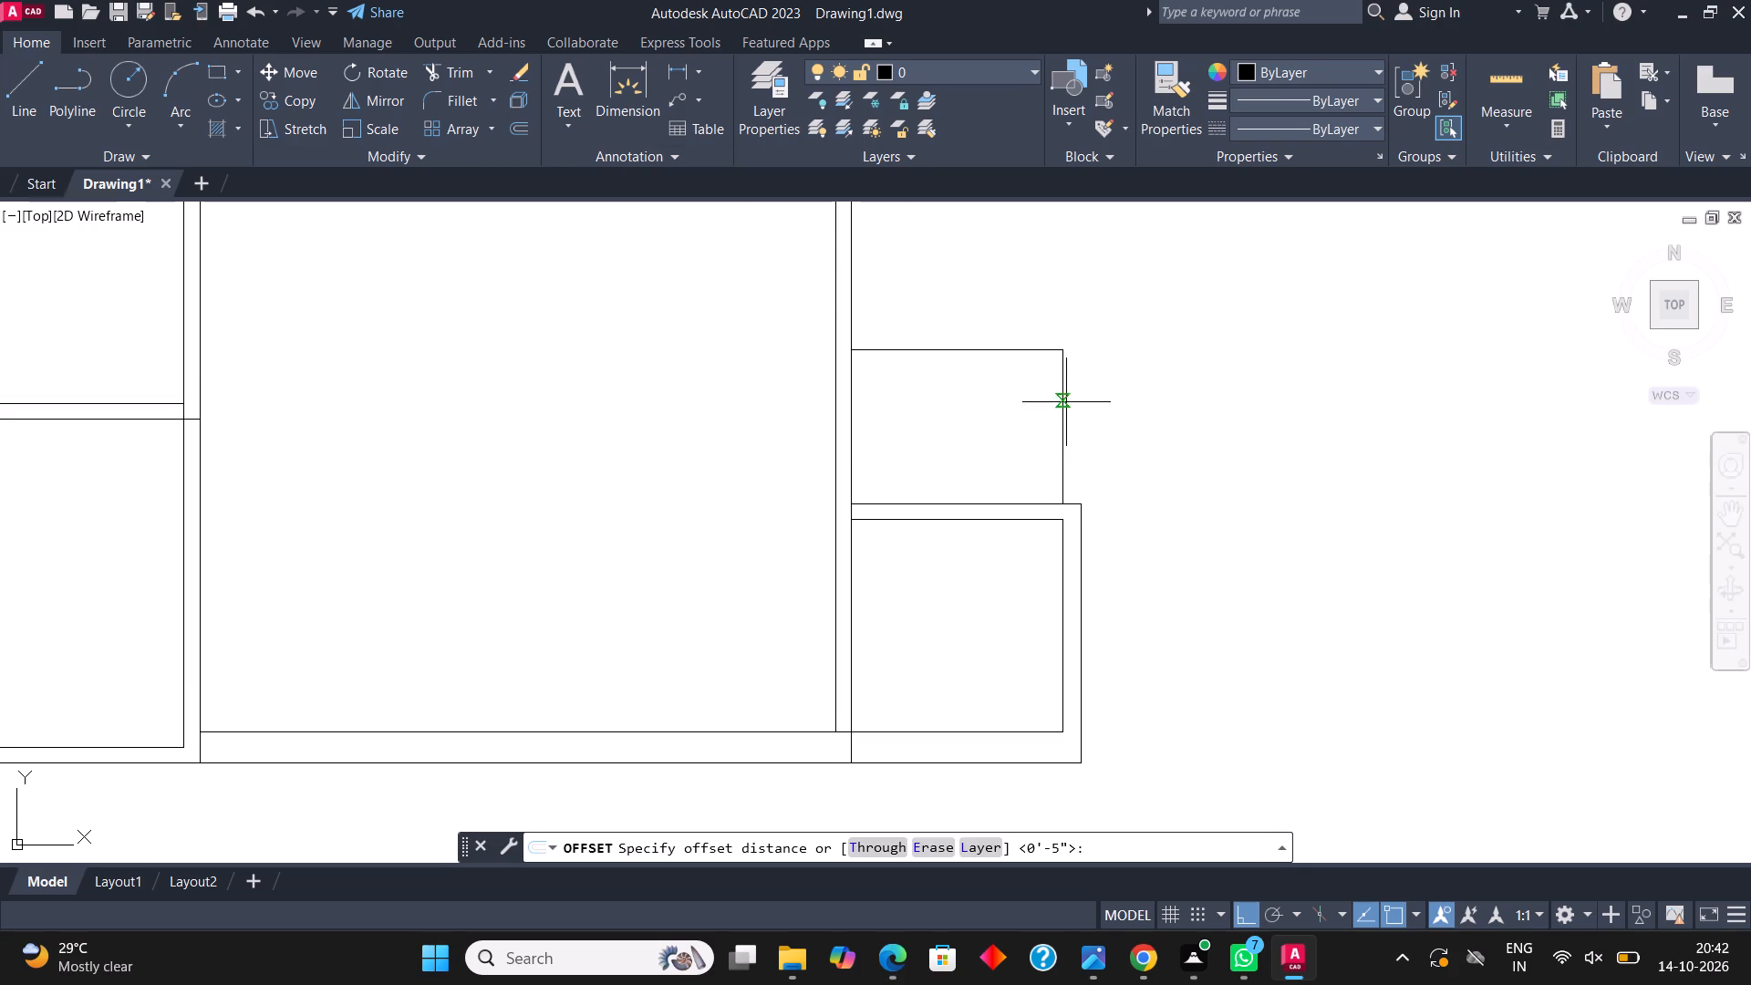
left_click(1064, 408)
type("4.5\"")
key("Return")
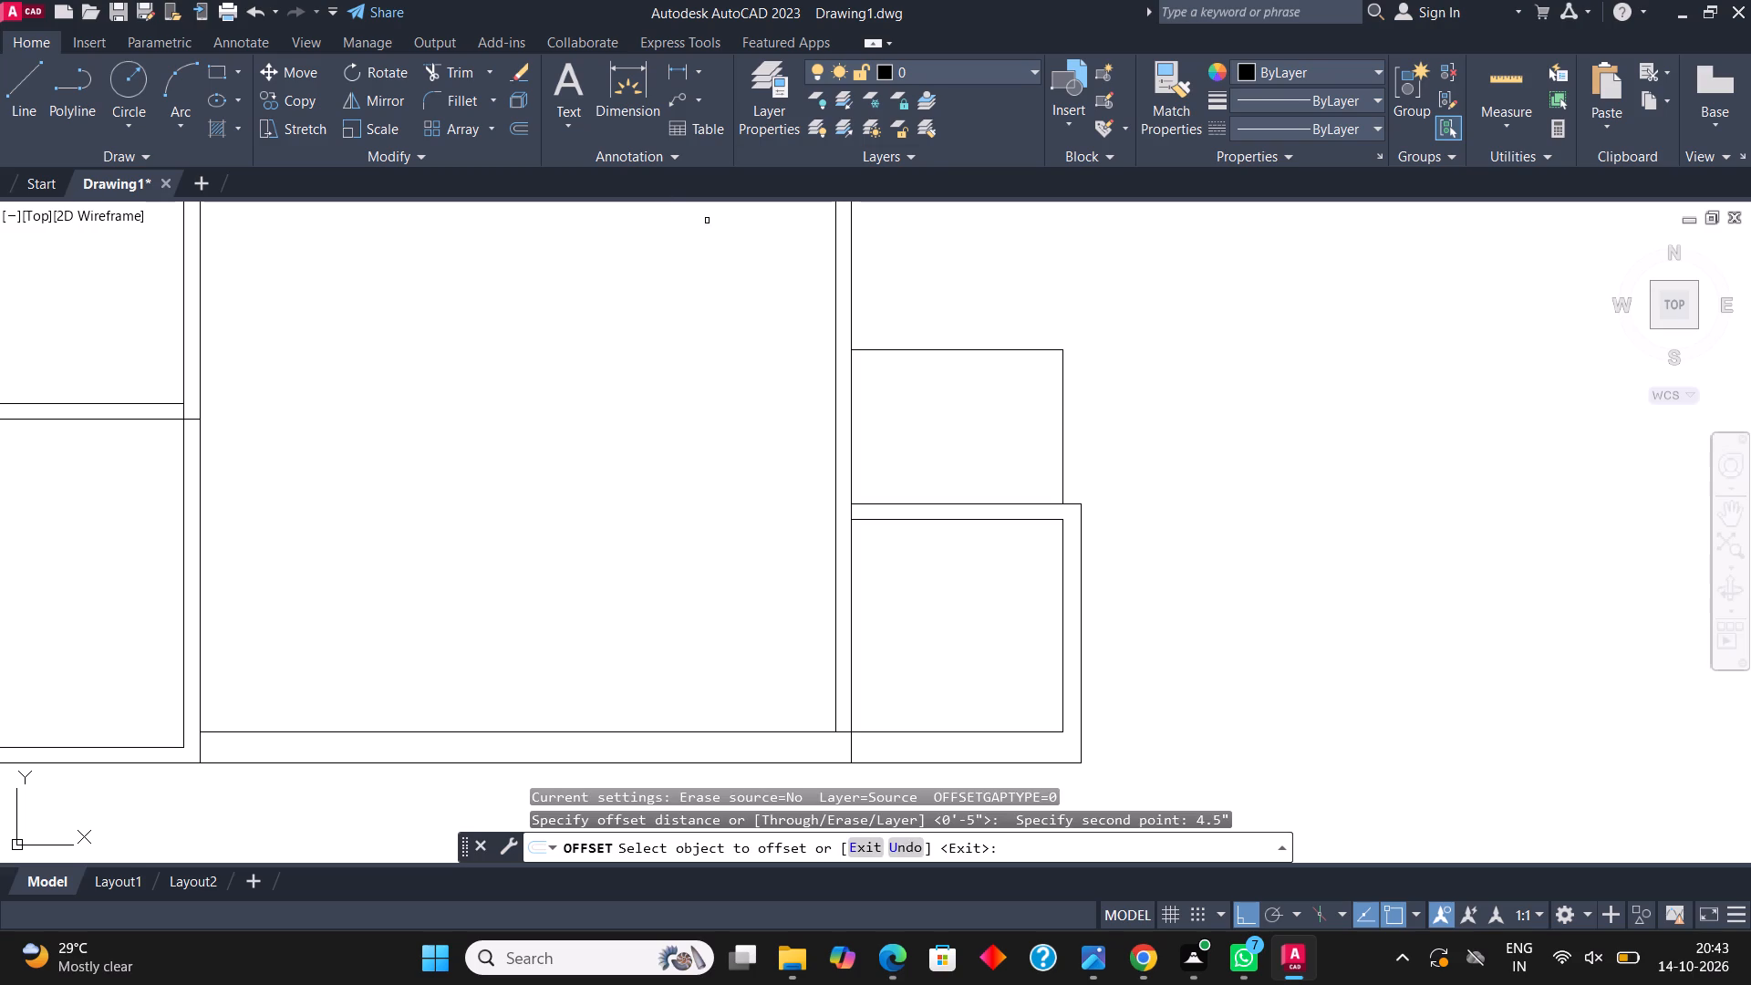
left_click(1062, 420)
left_click(1137, 411)
left_click(983, 354)
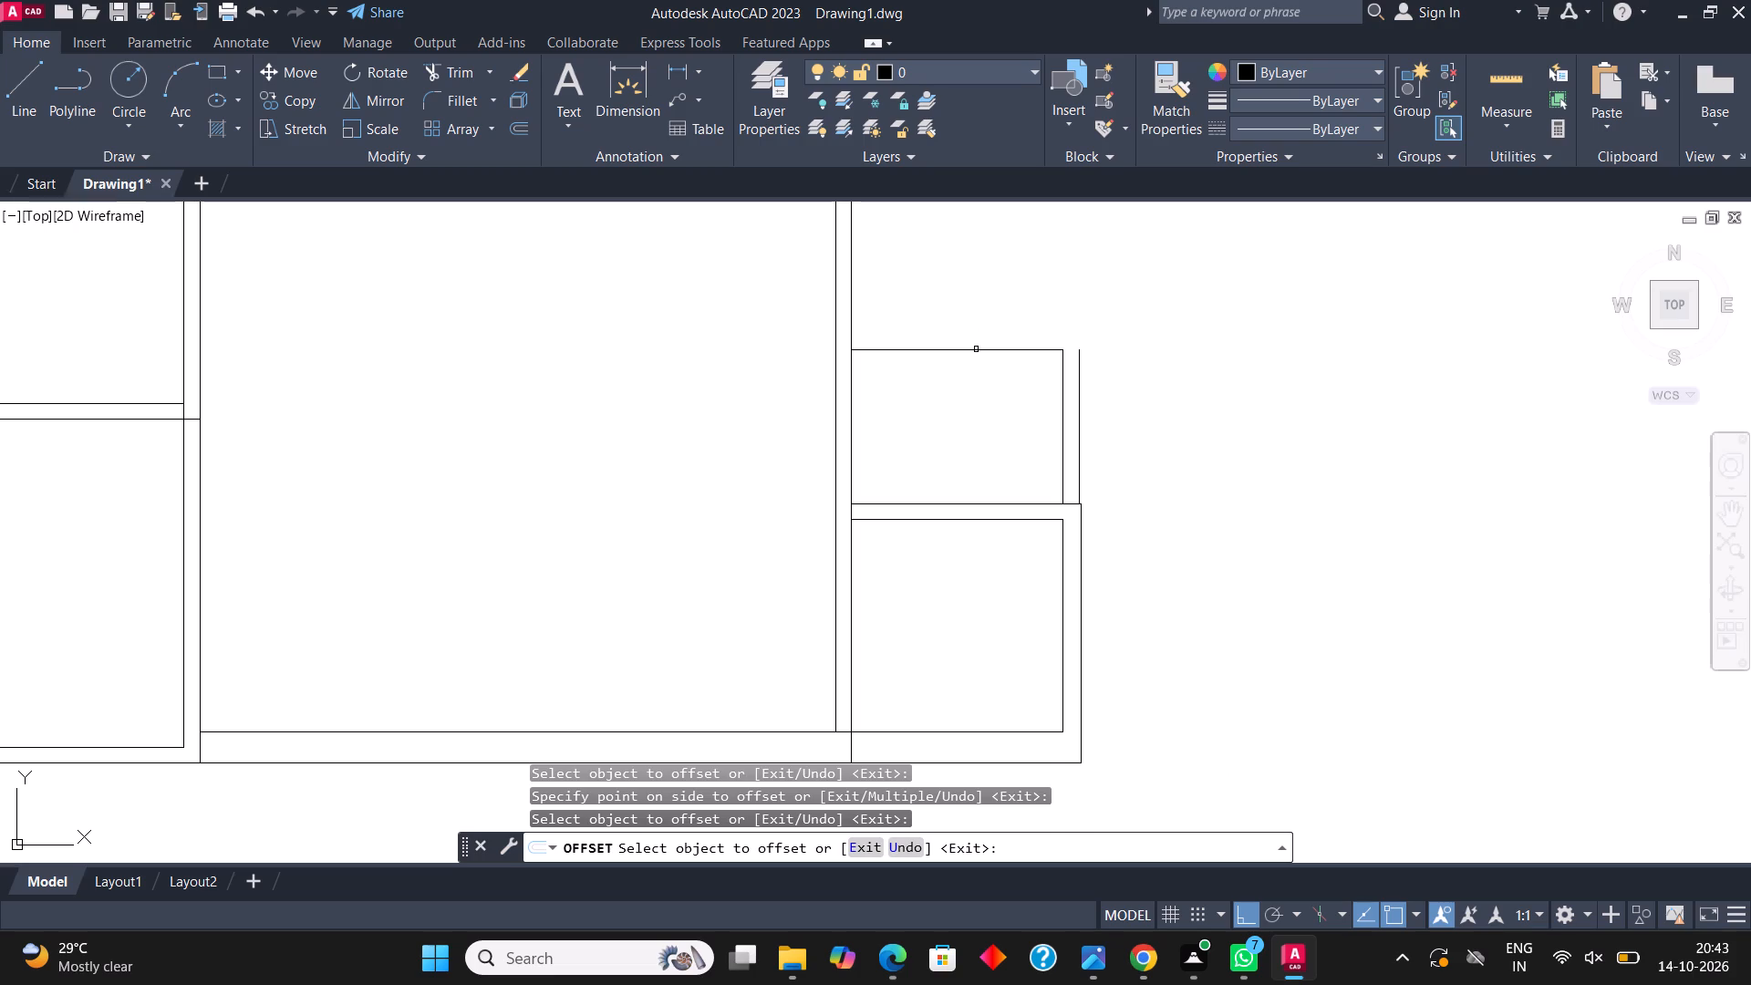
left_click(977, 349)
left_click(977, 326)
key("Escape")
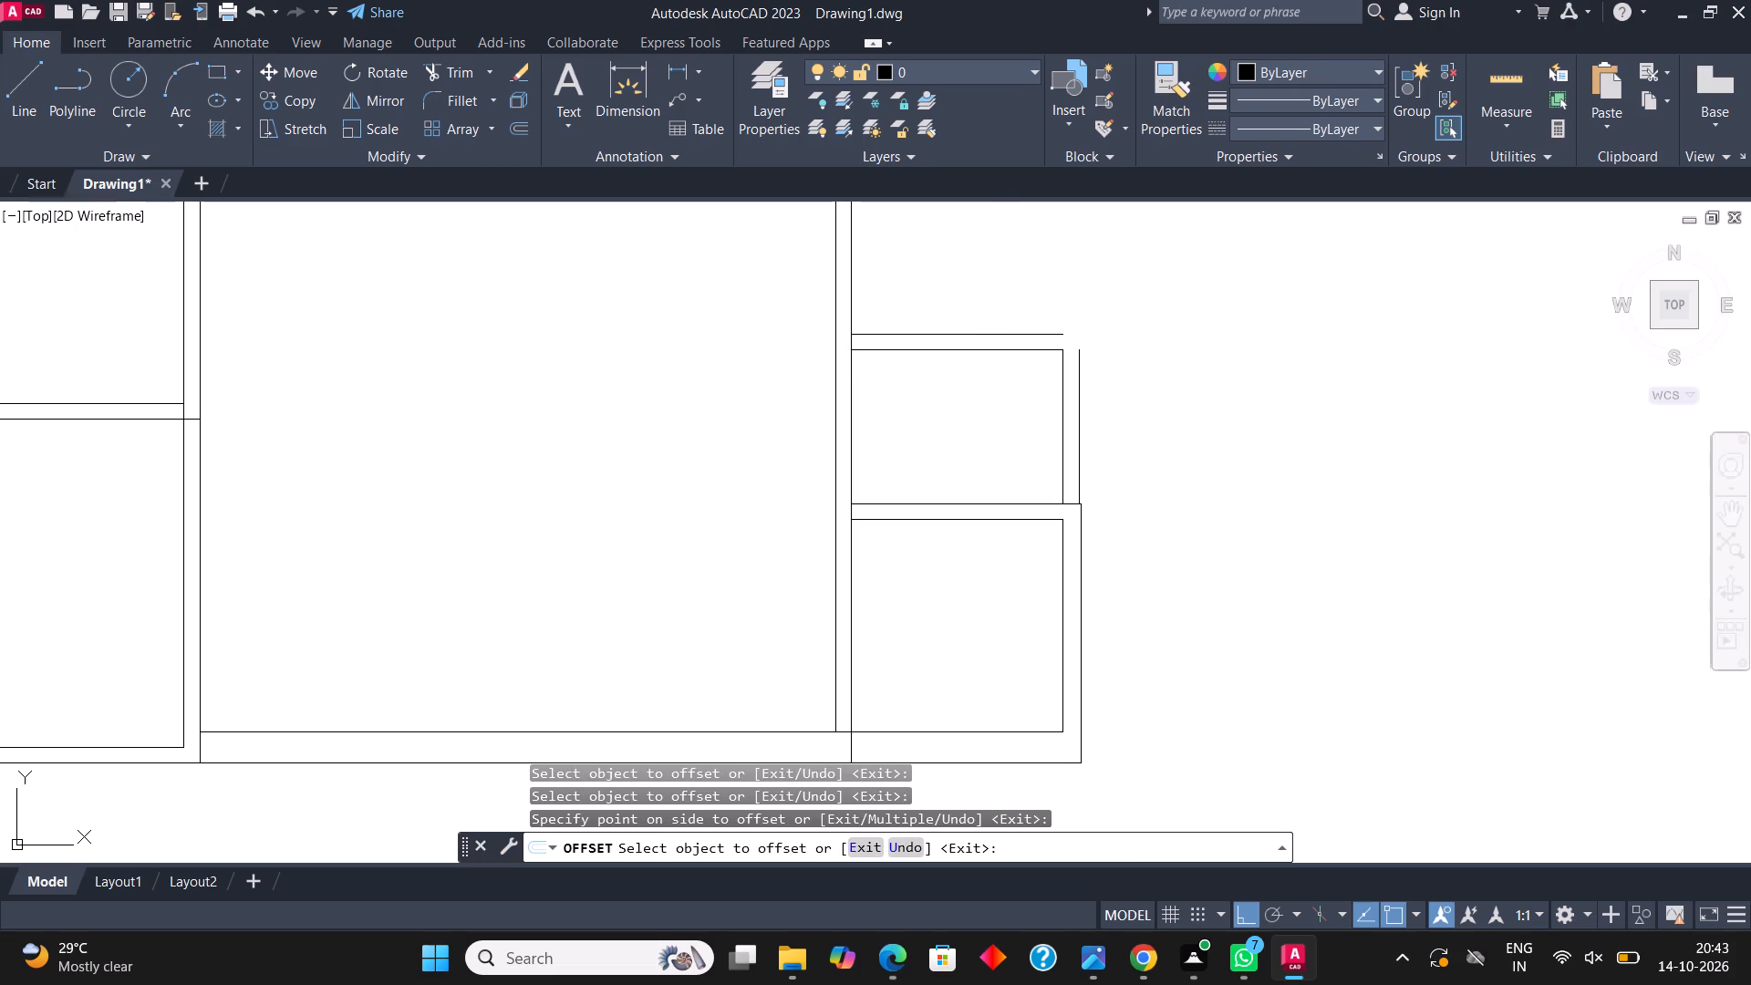
Fillet the upper side room's outer top line with its outer right line to close the corner.
left_click(459, 102)
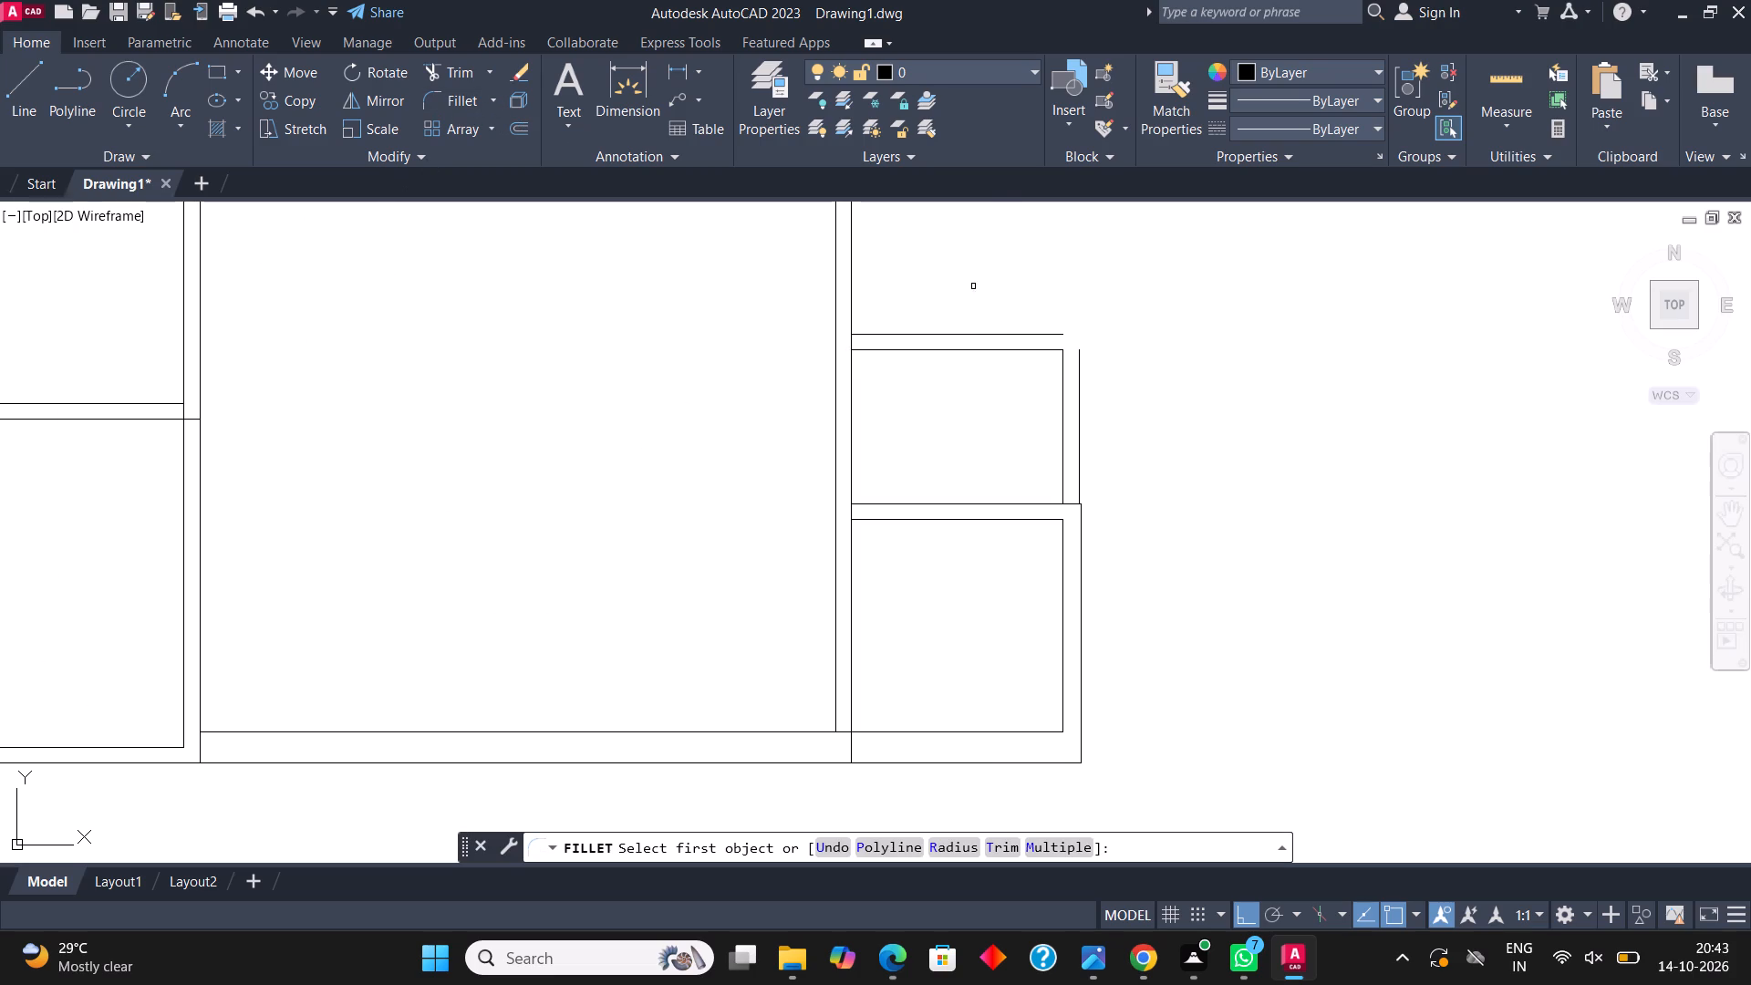
left_click(1047, 334)
left_click(1078, 372)
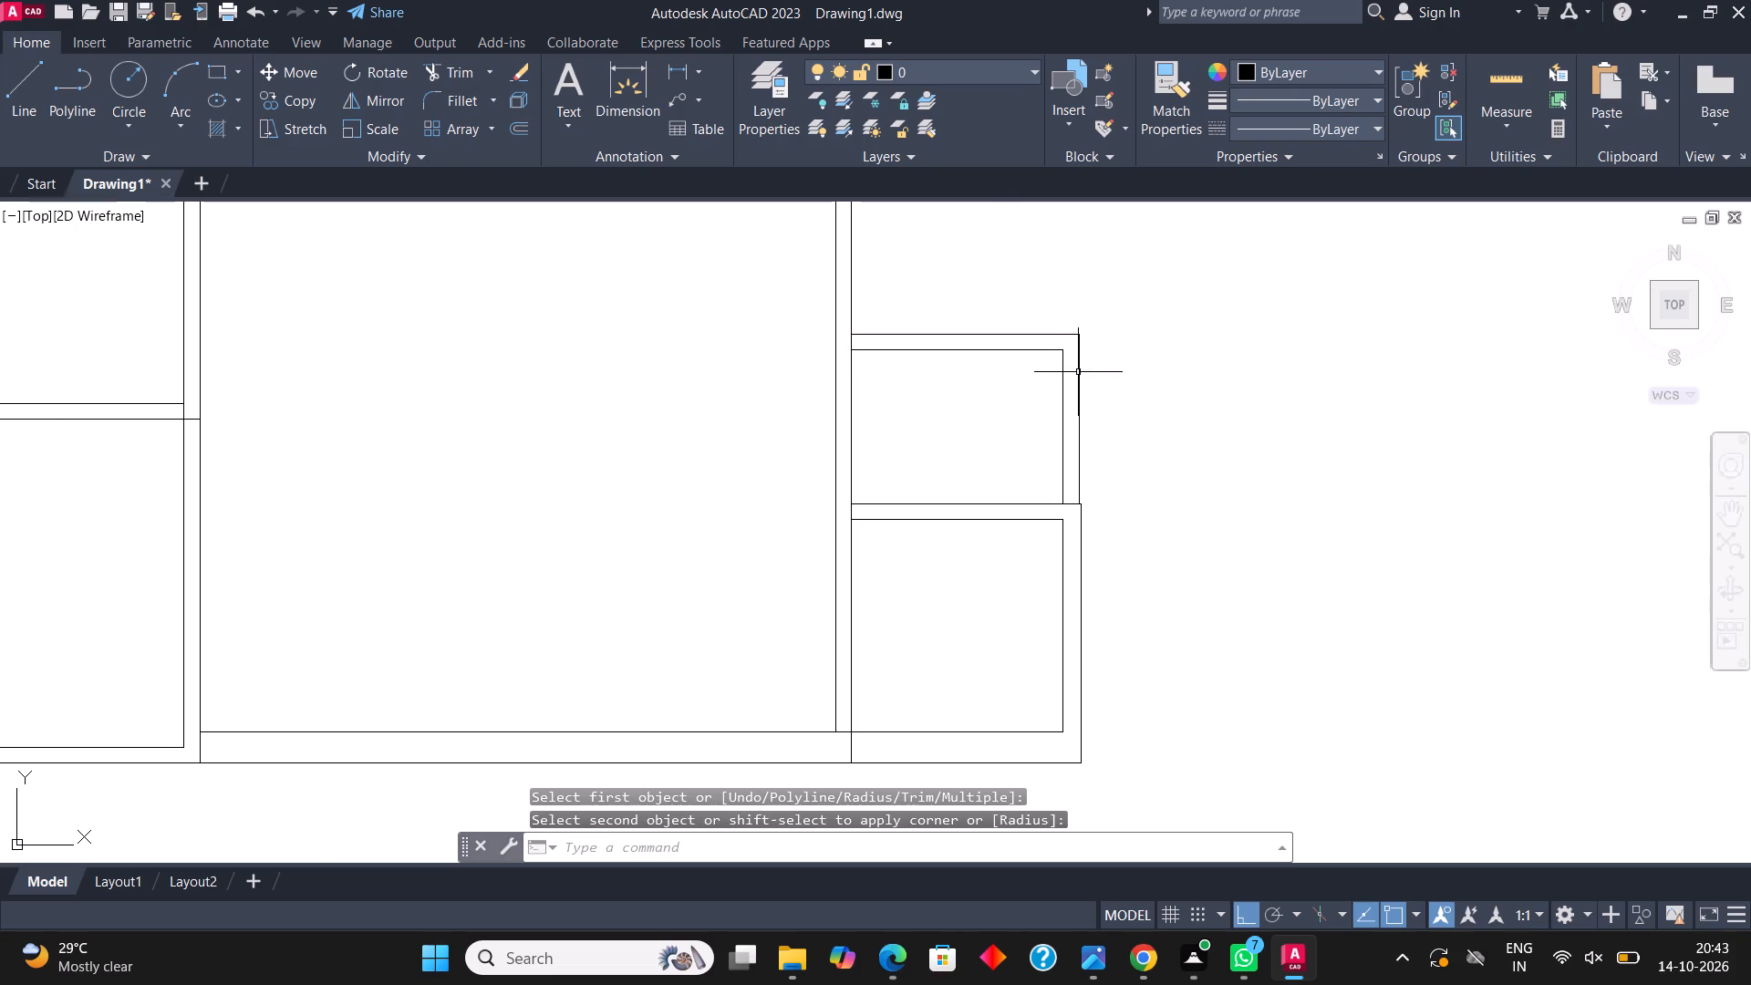
Move the upper side room's two right wall lines outward to align its outer face with the lower side room's outer wall.
scroll(900, 486, "down", 2)
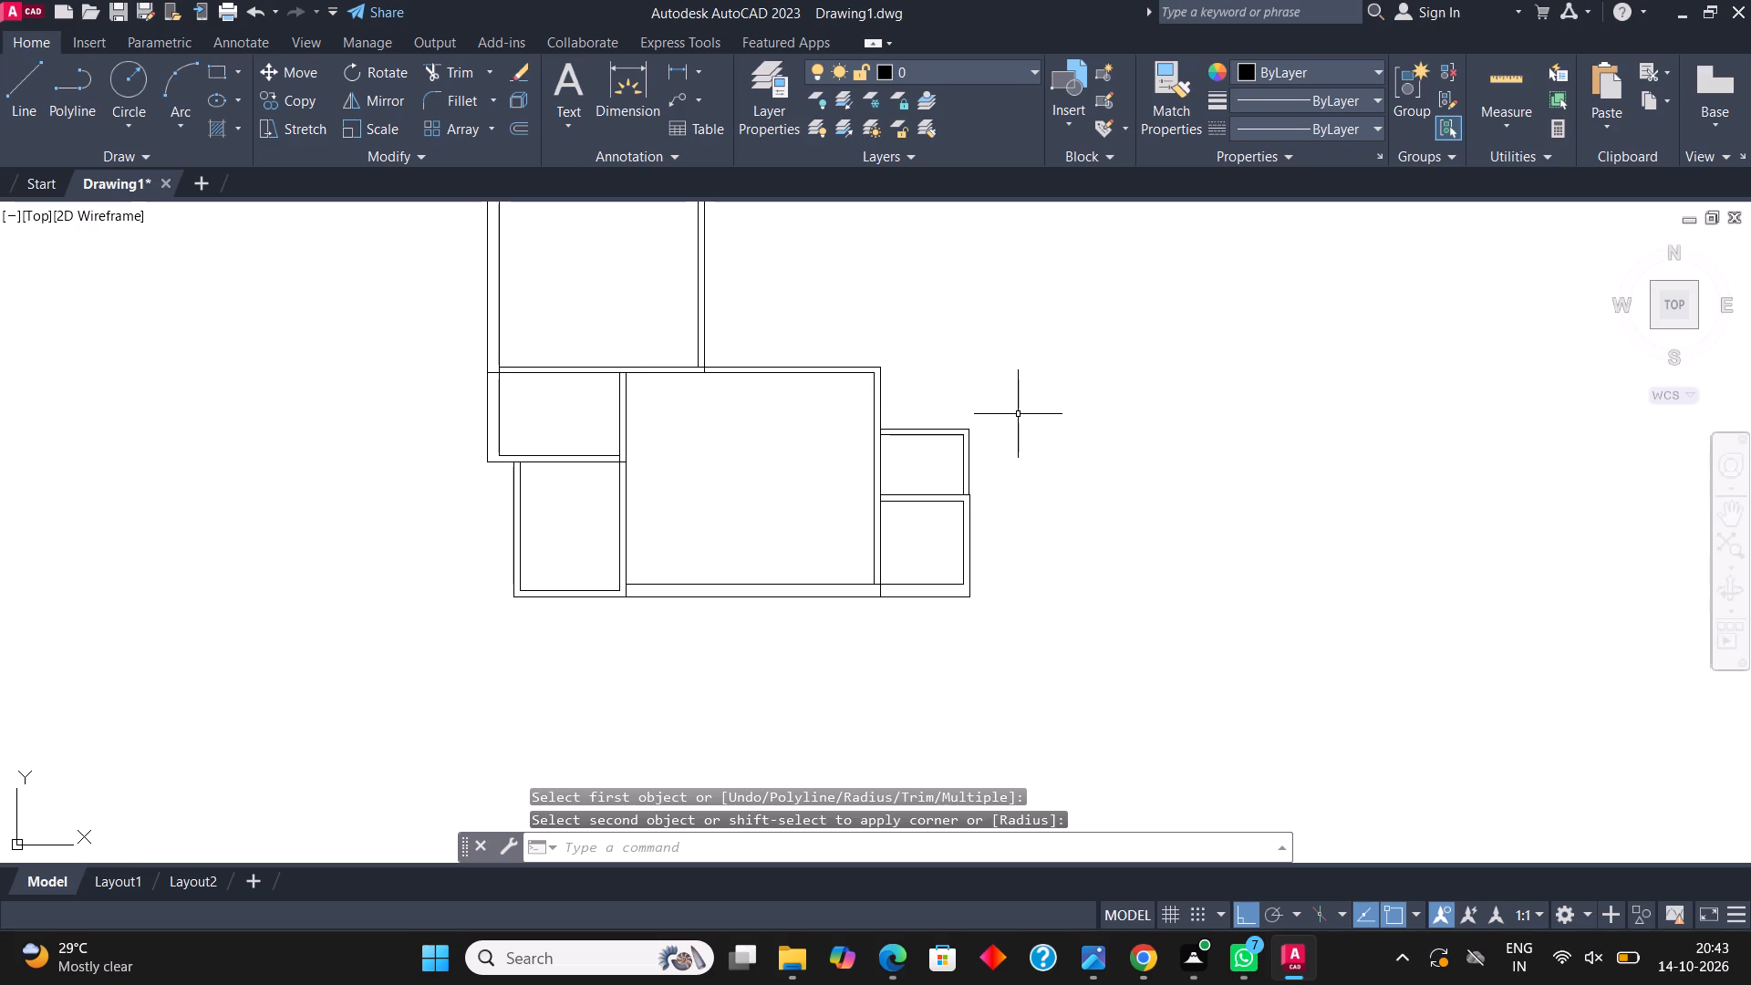
scroll(968, 494, "up", 4)
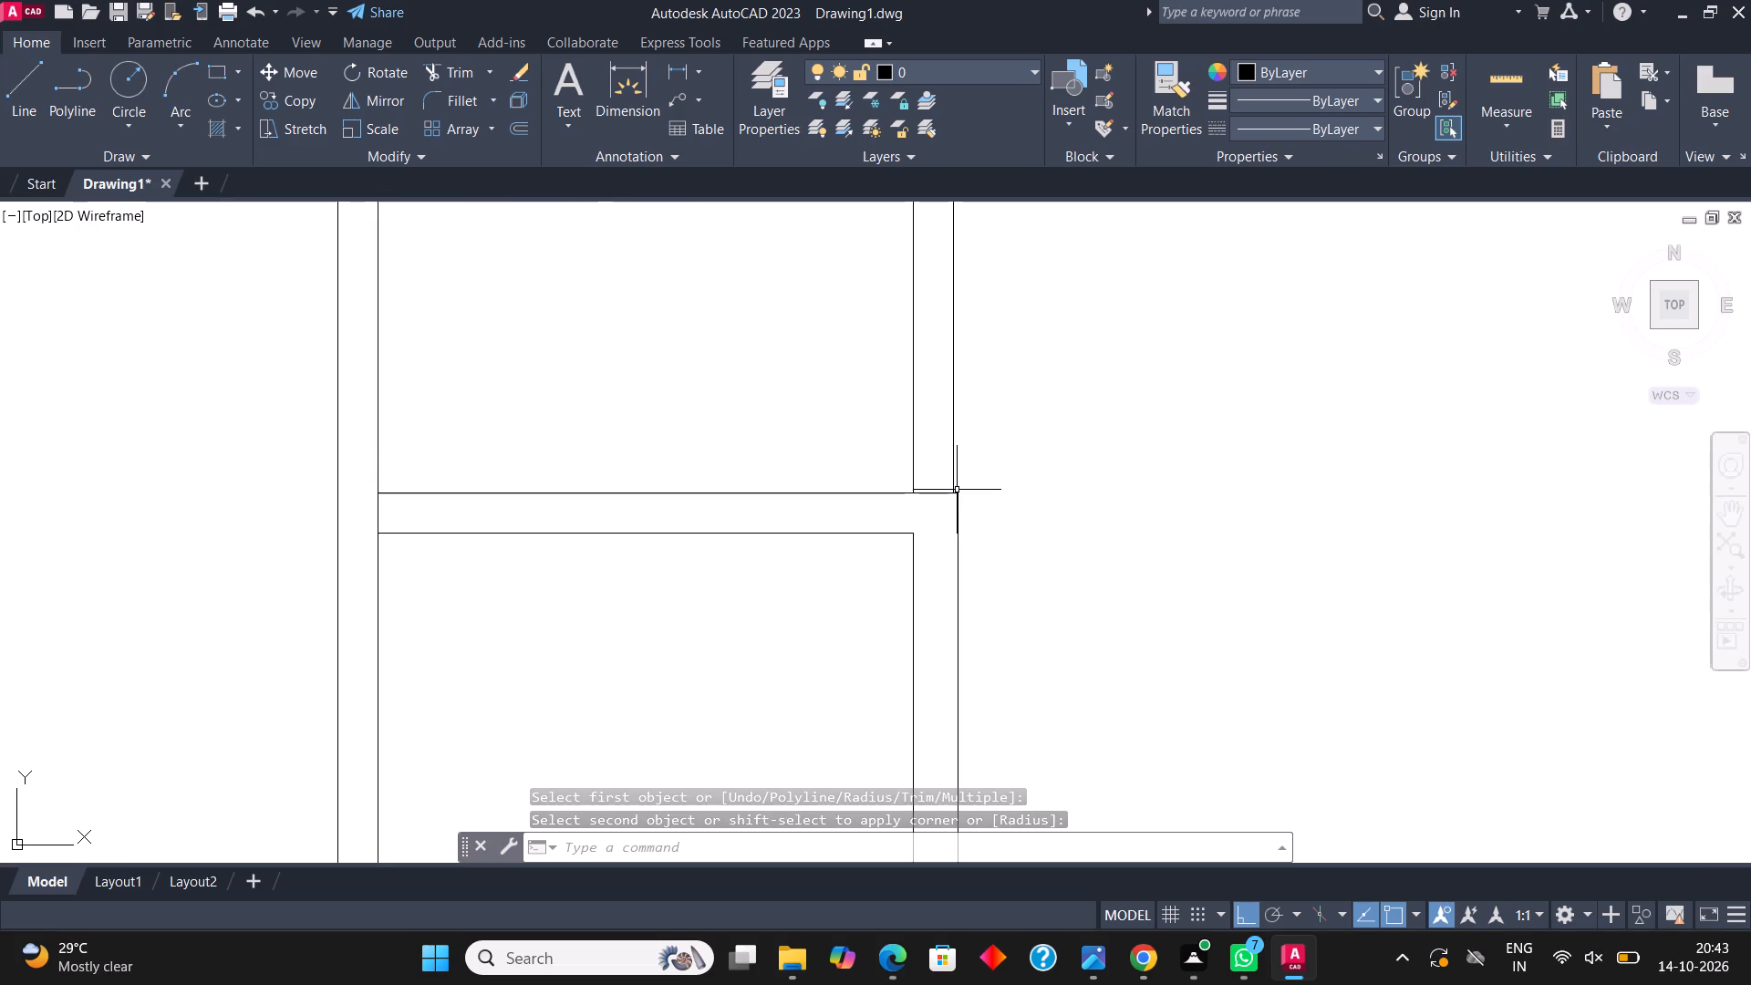
scroll(950, 455, "up", 2)
middle_click_drag(950, 455, 965, 607)
scroll(1008, 572, "down", 1)
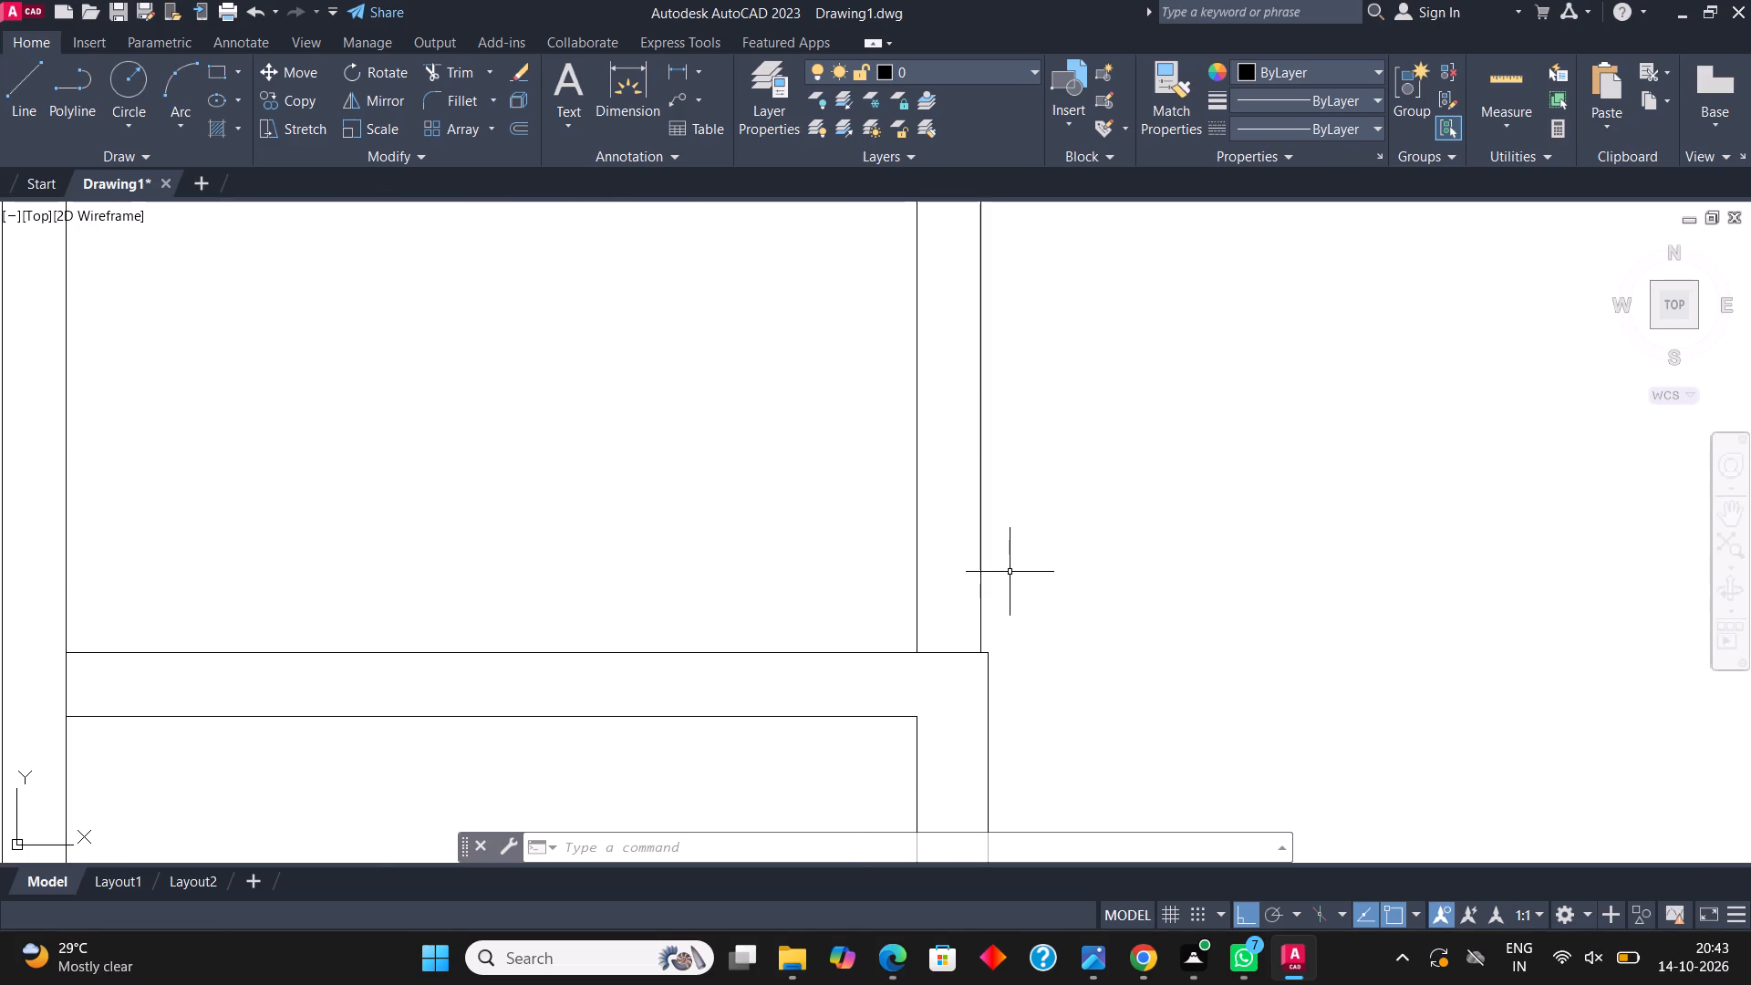
scroll(1036, 560, "down", 2)
left_click(1042, 535)
left_click(982, 521)
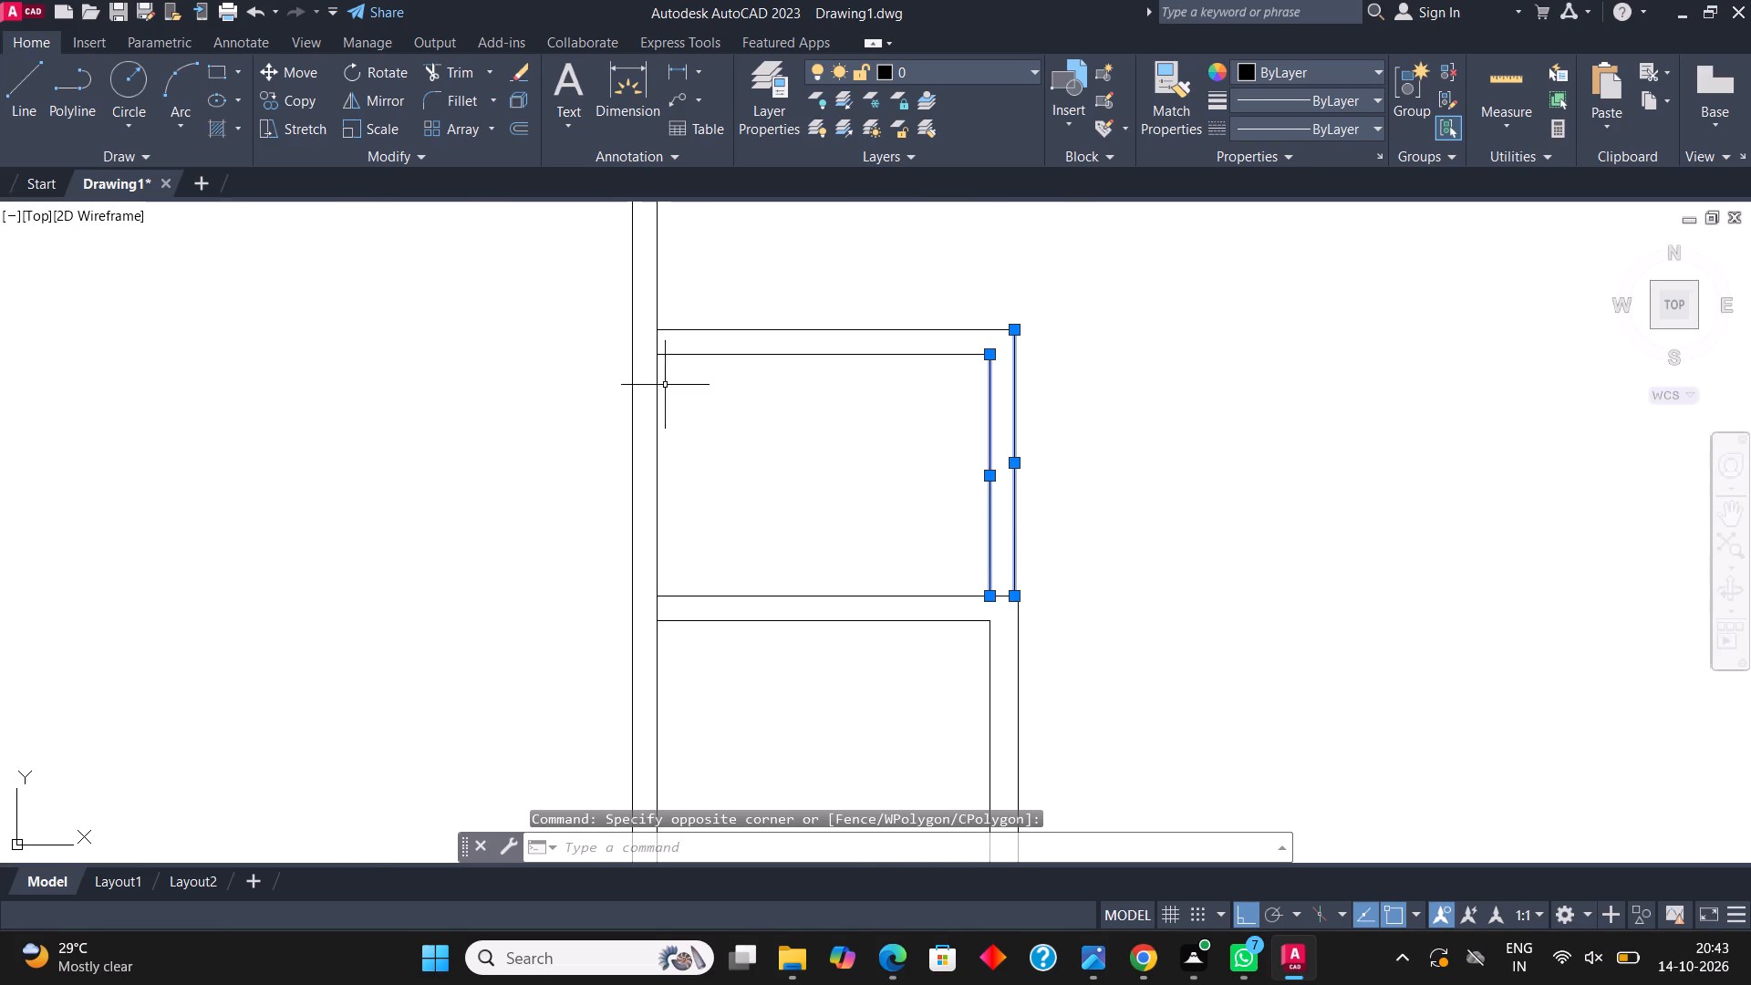
left_click(308, 68)
scroll(1039, 598, "up", 2)
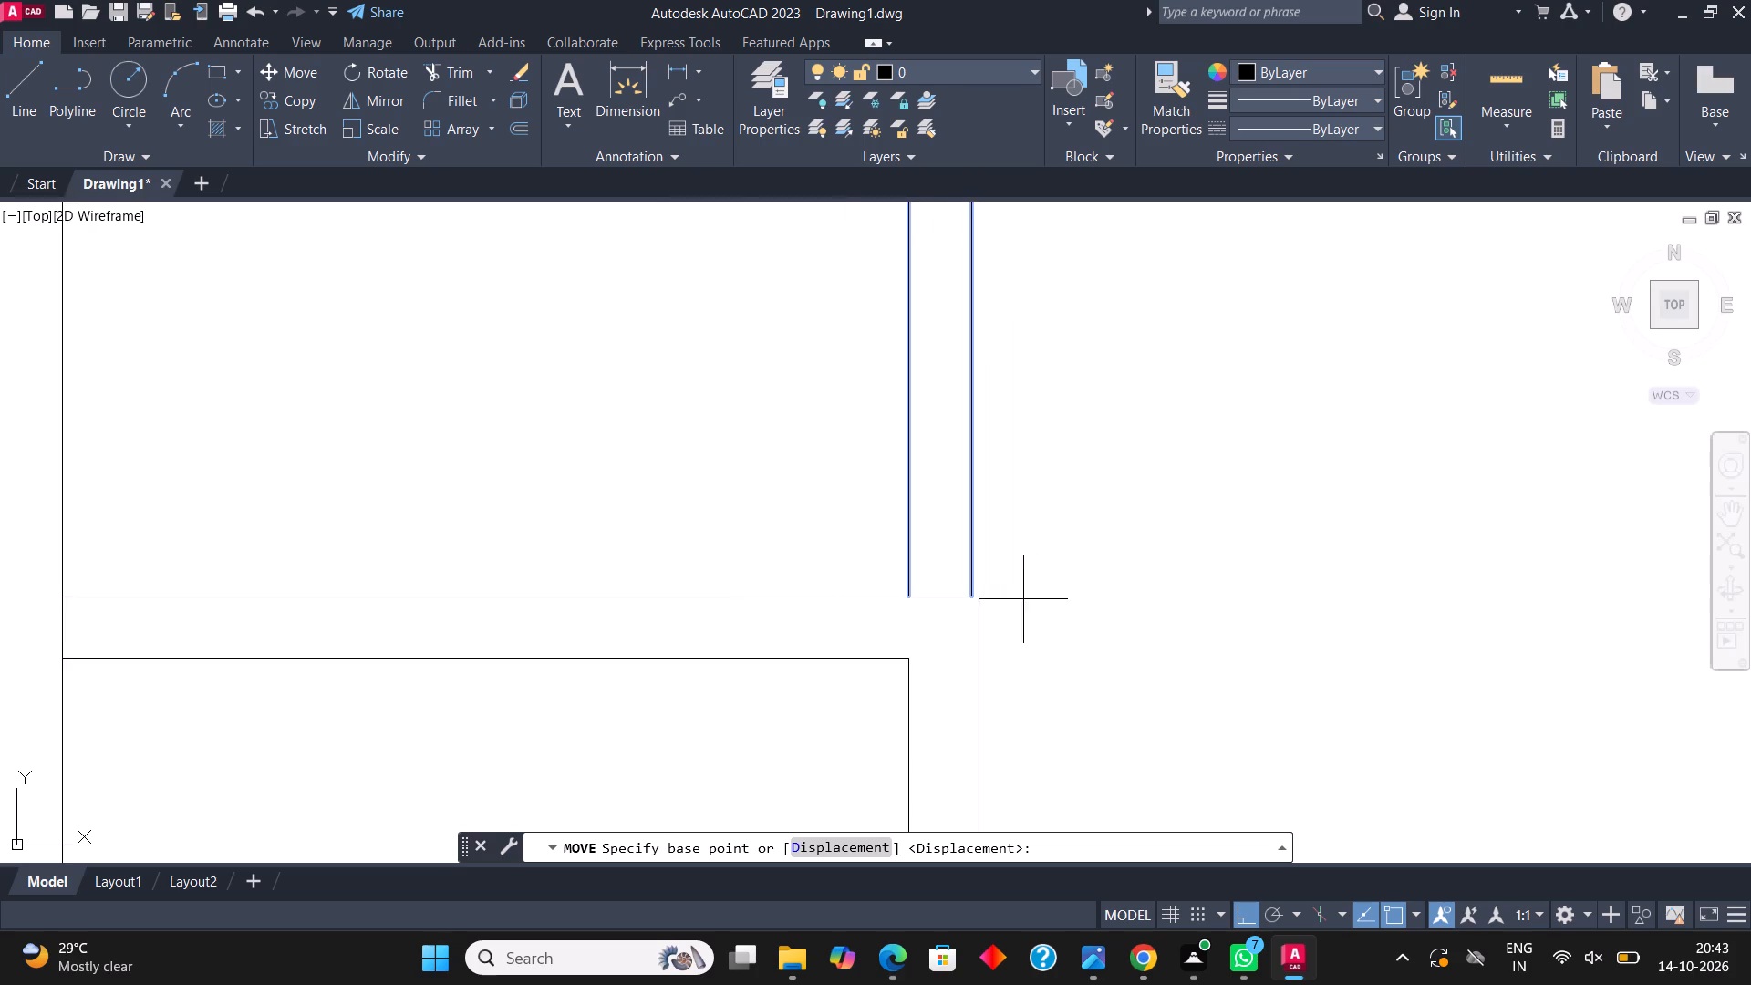
scroll(1012, 599, "up", 2)
left_click(901, 589)
left_click(916, 589)
Fillet the upper side room's inner and outer top corners to rejoin the top lines with the moved right wall lines.
scroll(944, 639, "down", 4)
scroll(915, 363, "up", 4)
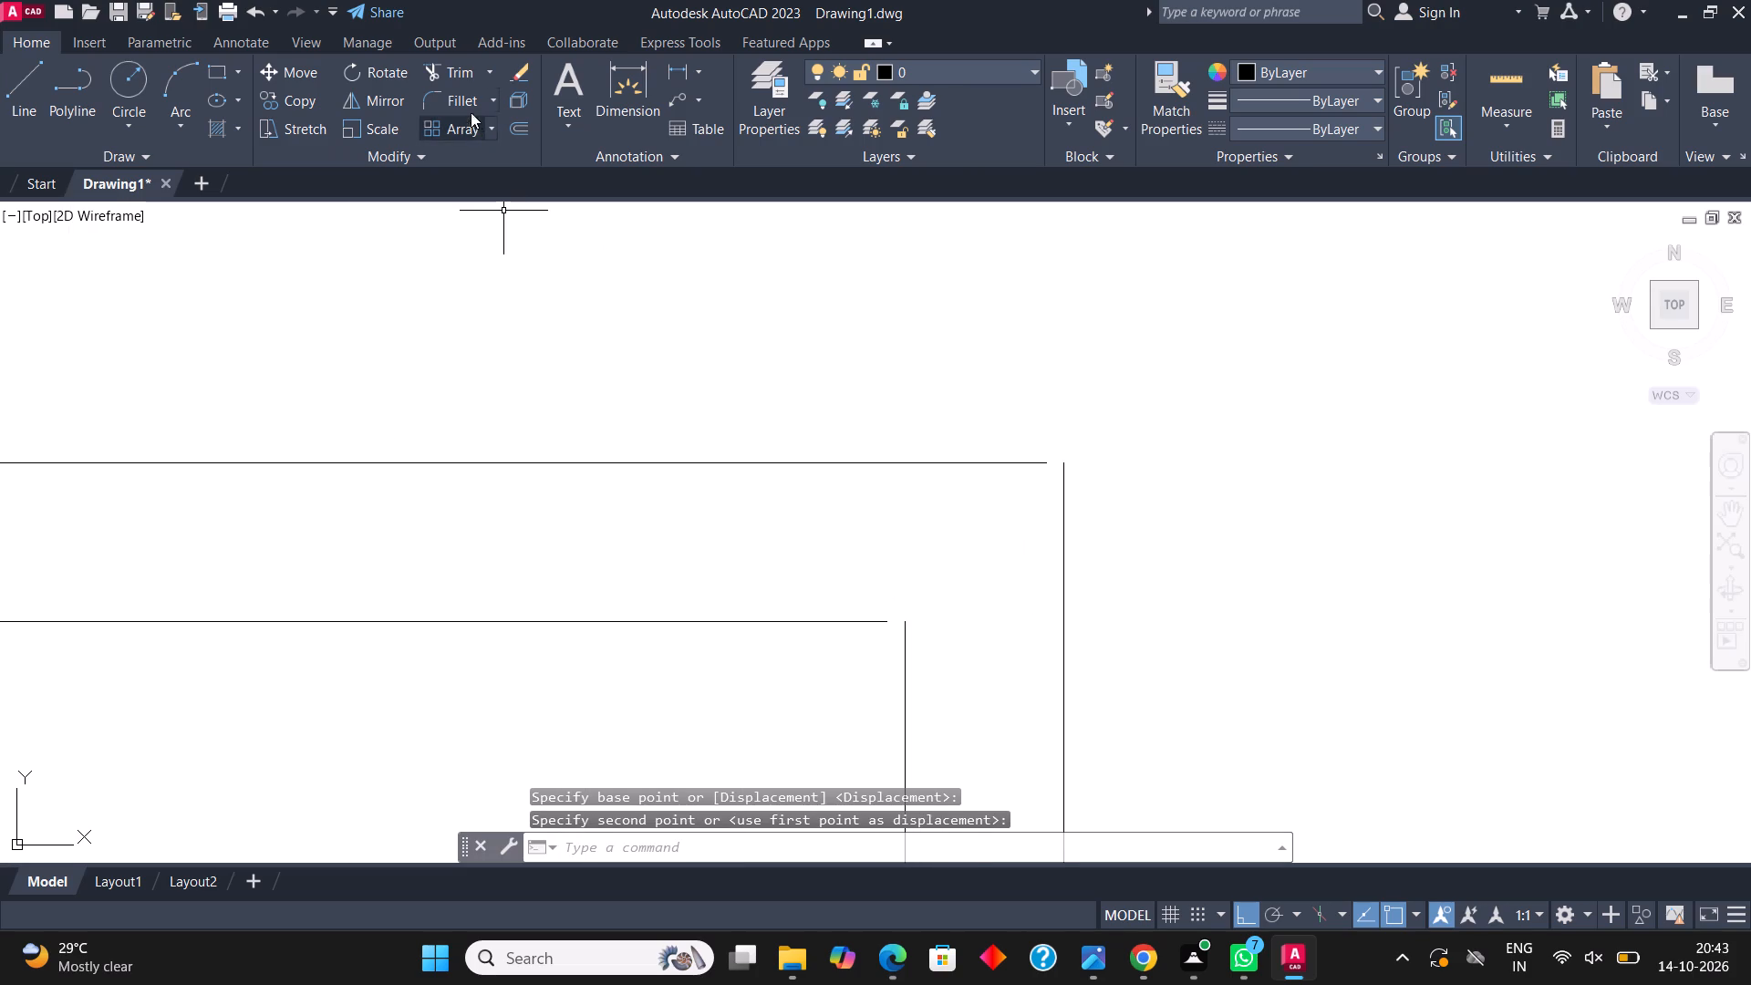
left_click(467, 84)
left_click(467, 98)
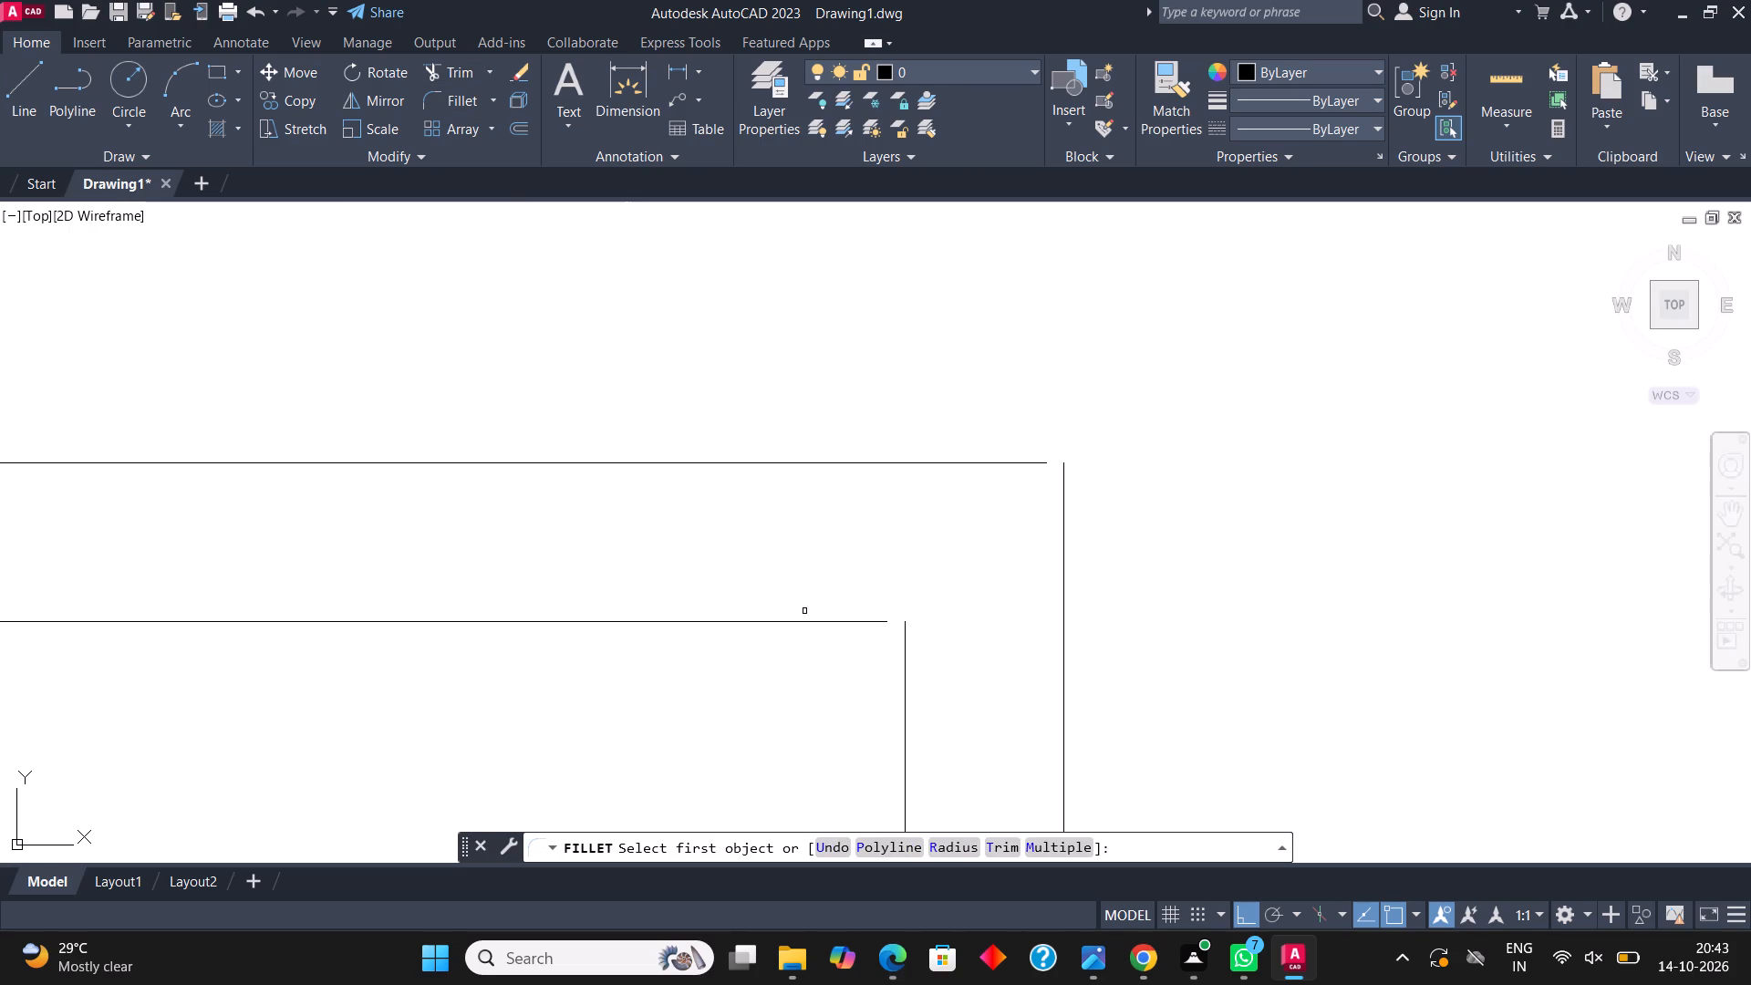
left_click(813, 619)
left_click(902, 657)
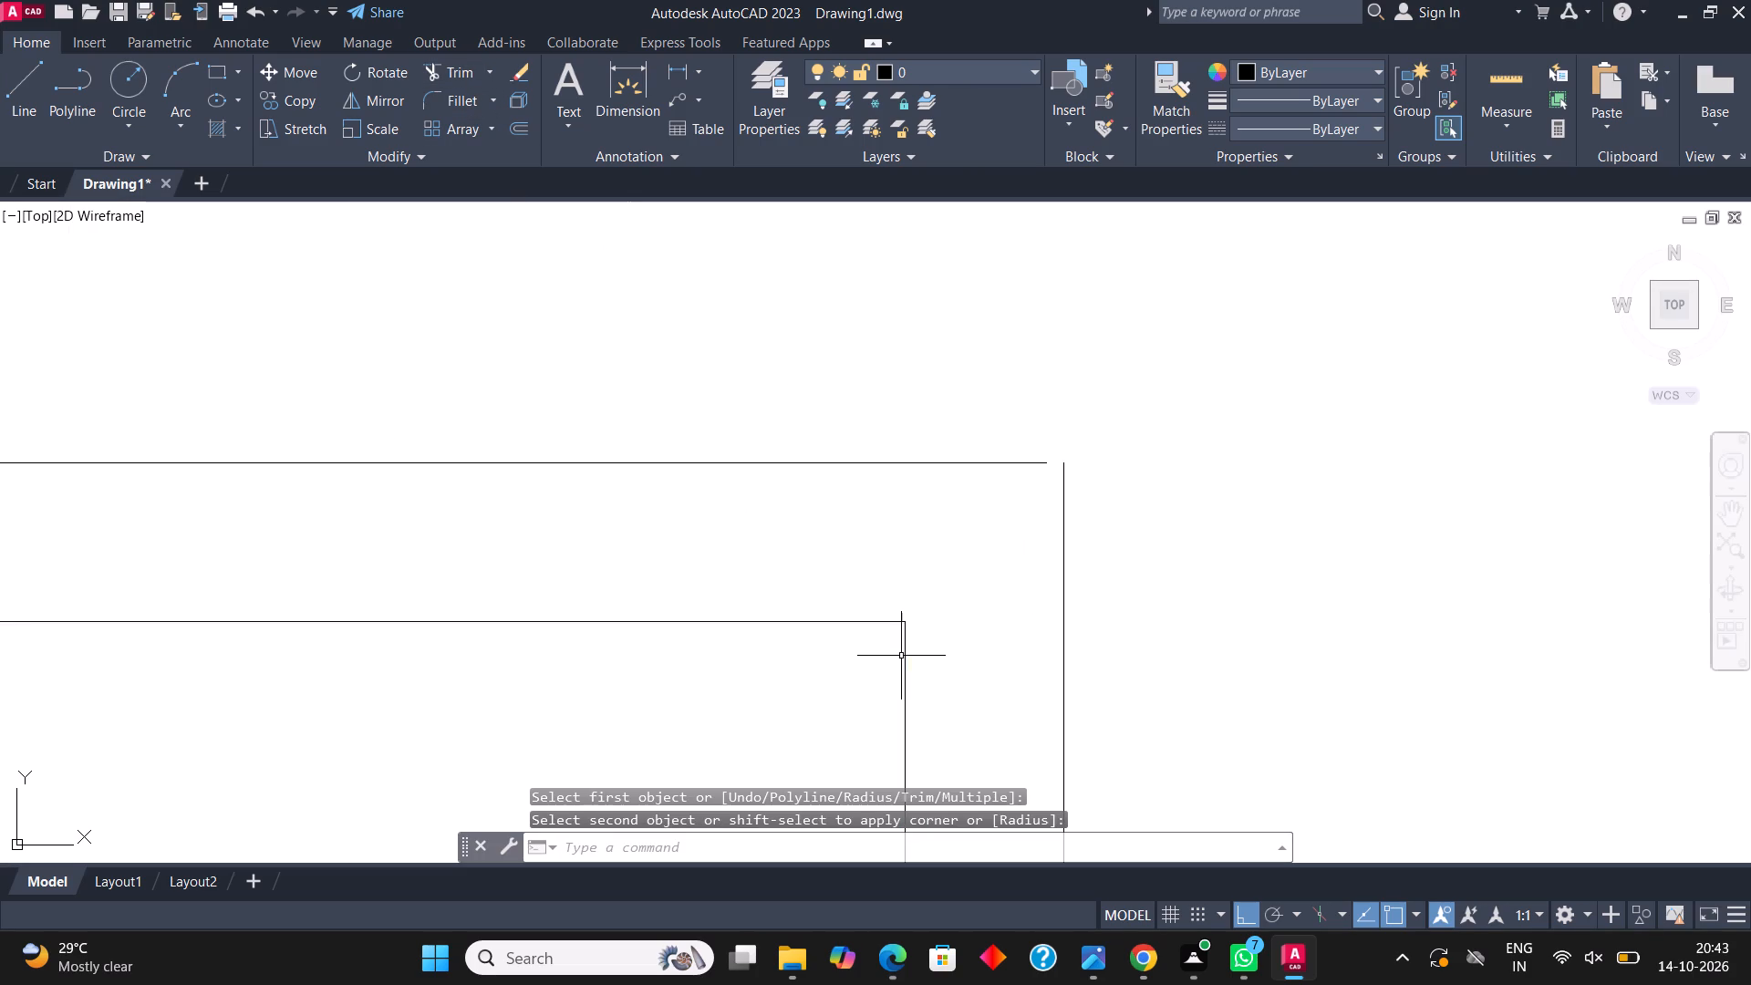
left_click(451, 101)
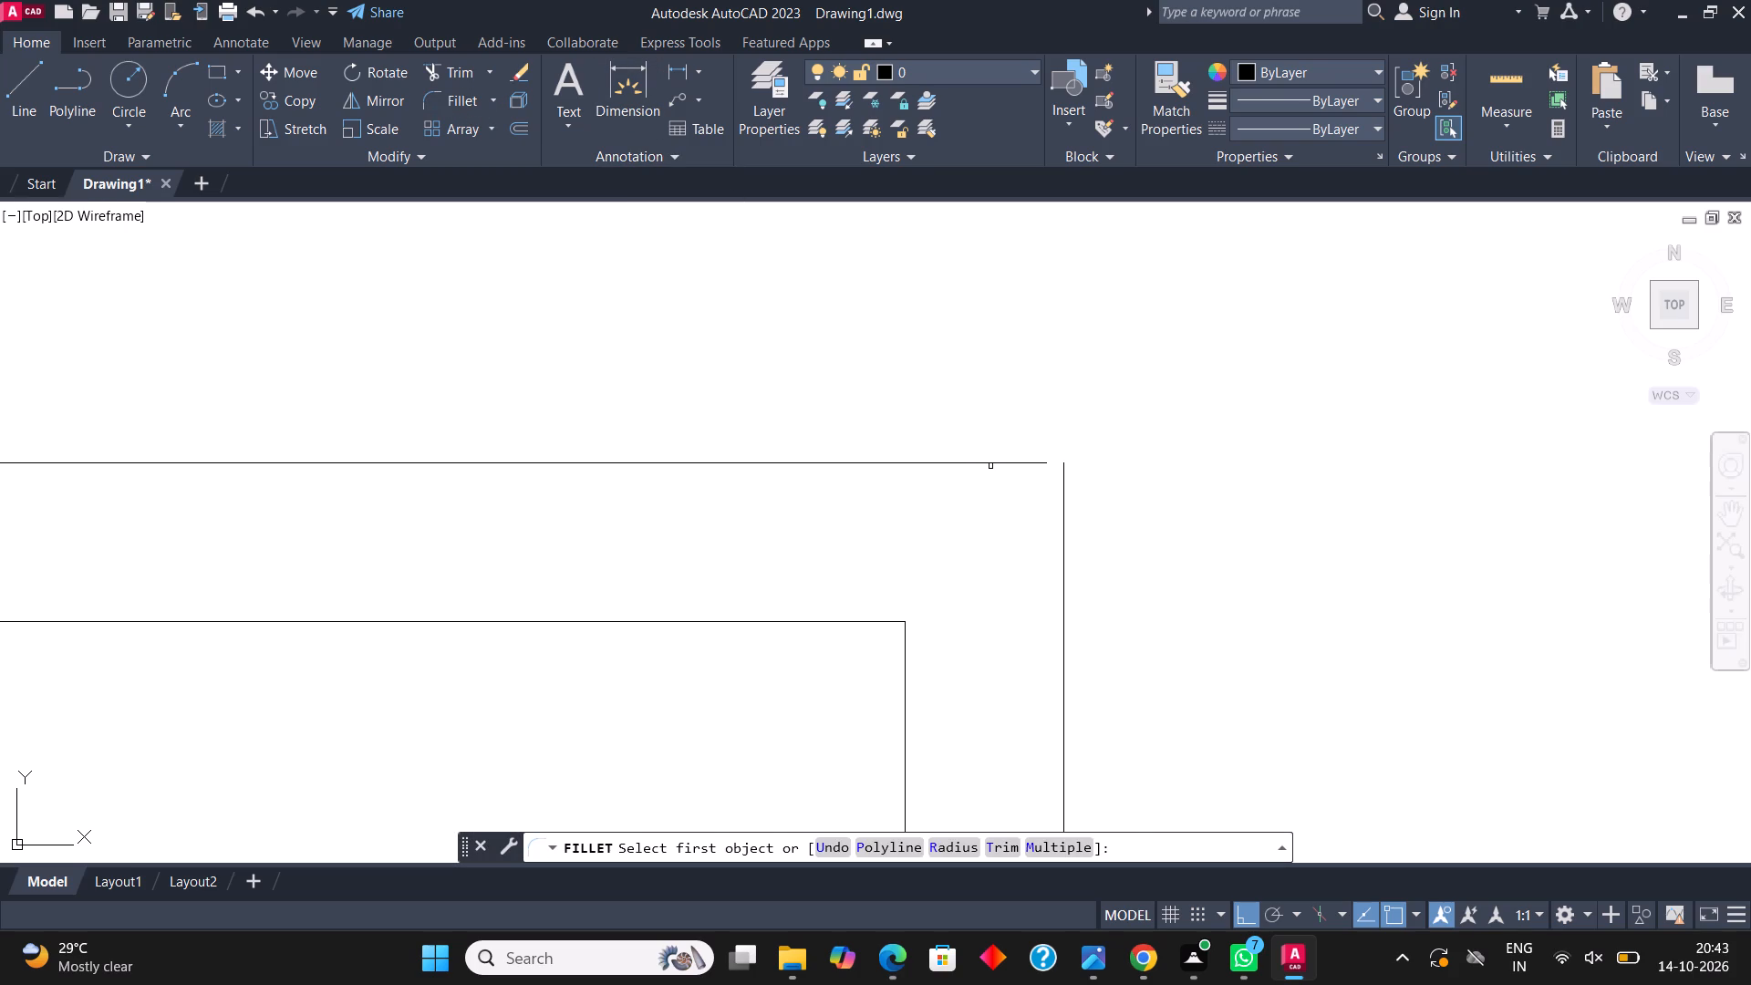
left_click(990, 466)
left_click(1063, 531)
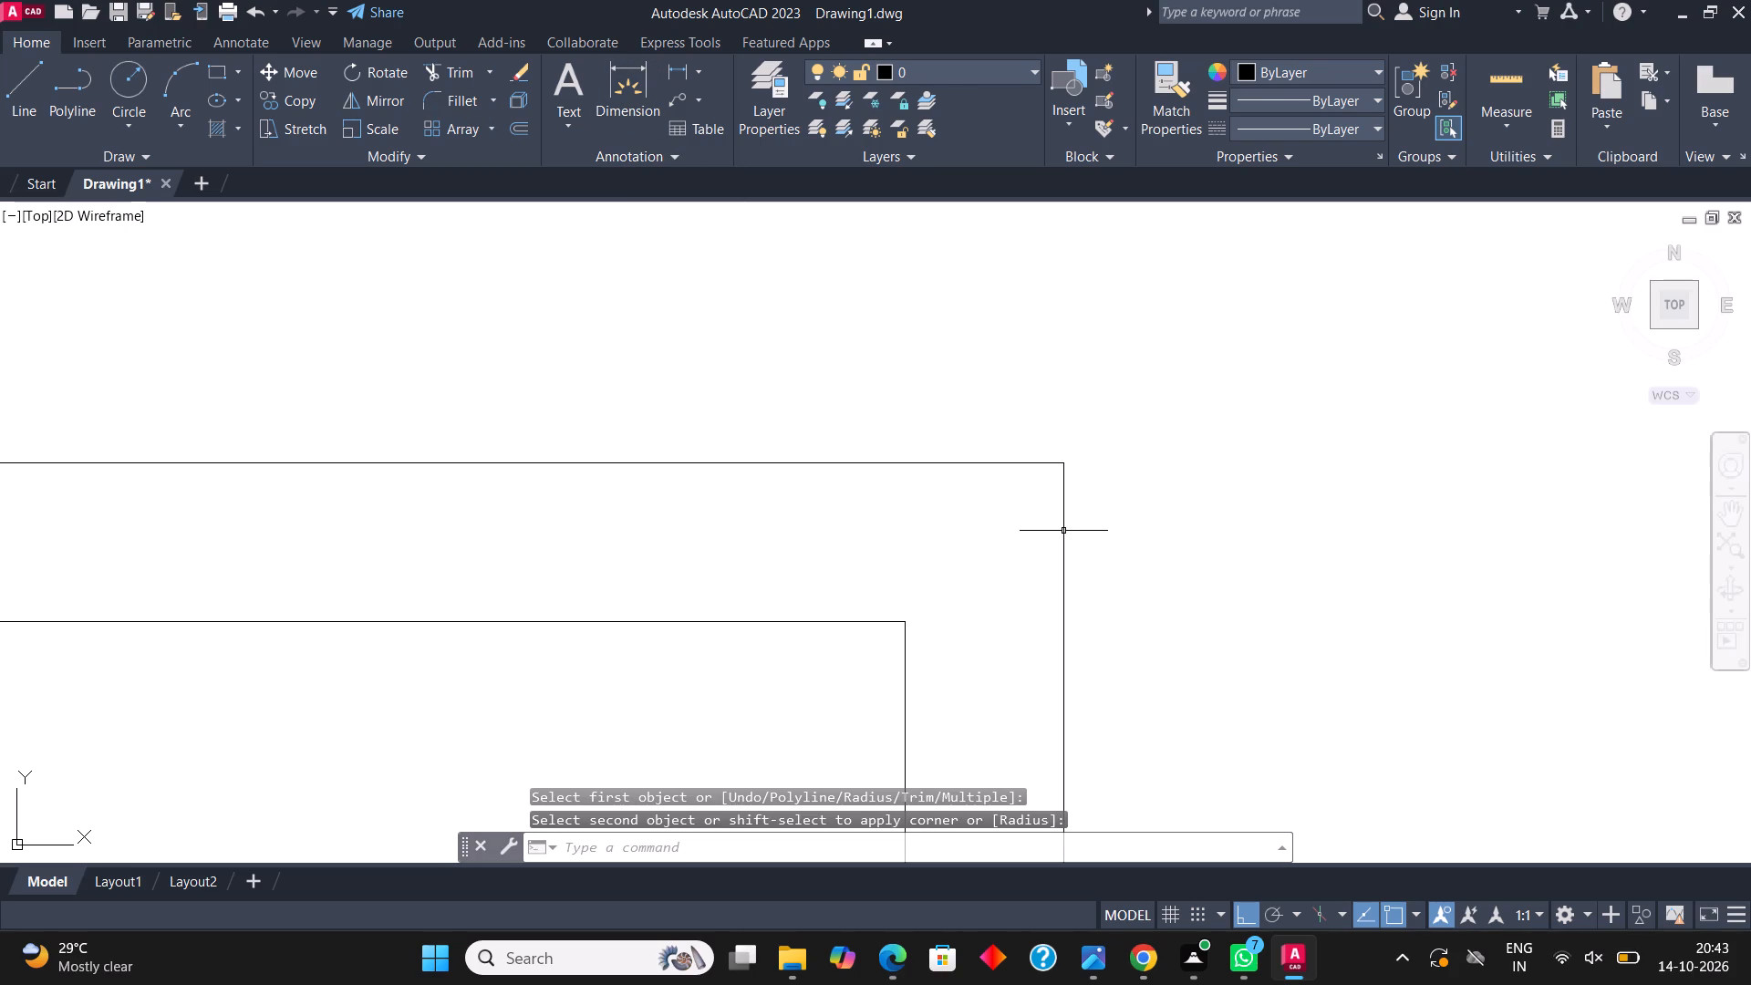
Draw a 9'9" horizontal line rightward from the top of the middle room's outer right wall, ending with a downward segment about 1'-11" long.
scroll(1063, 531, "down", 3)
middle_click_drag(1036, 514, 1033, 374)
scroll(1033, 374, "down", 2)
scroll(1109, 472, "down", 1)
middle_click_drag(1160, 550, 1124, 436)
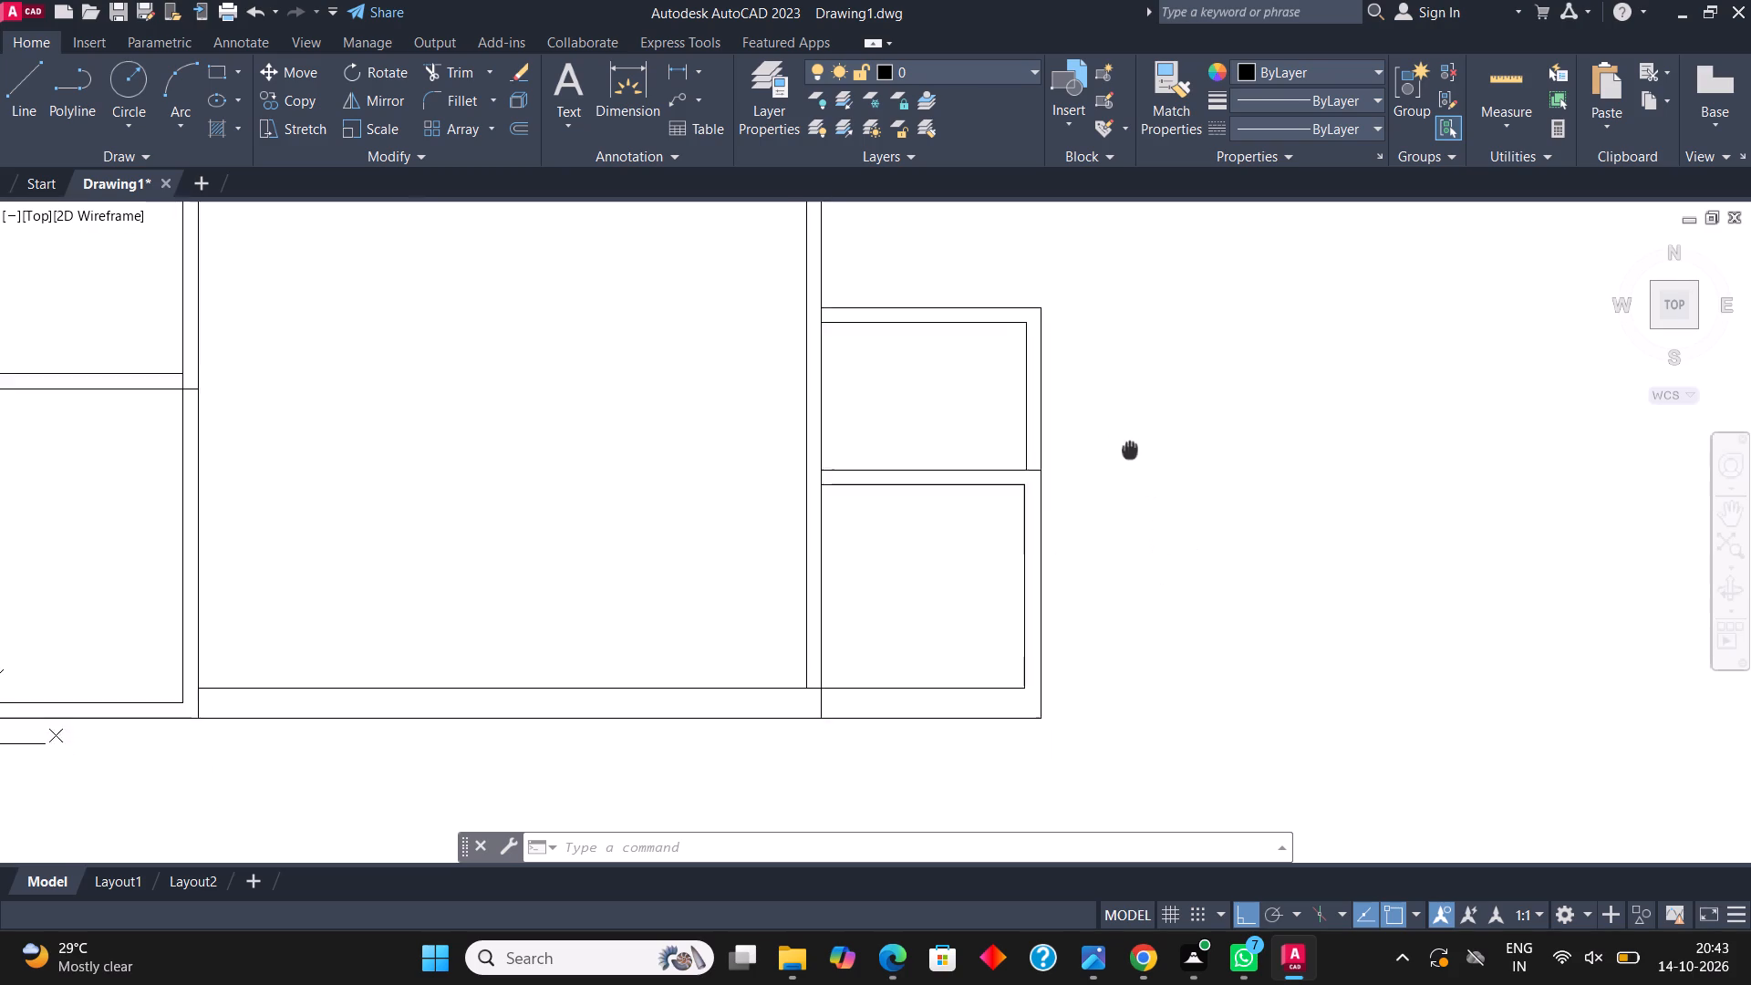
middle_click_drag(1124, 436, 1103, 399)
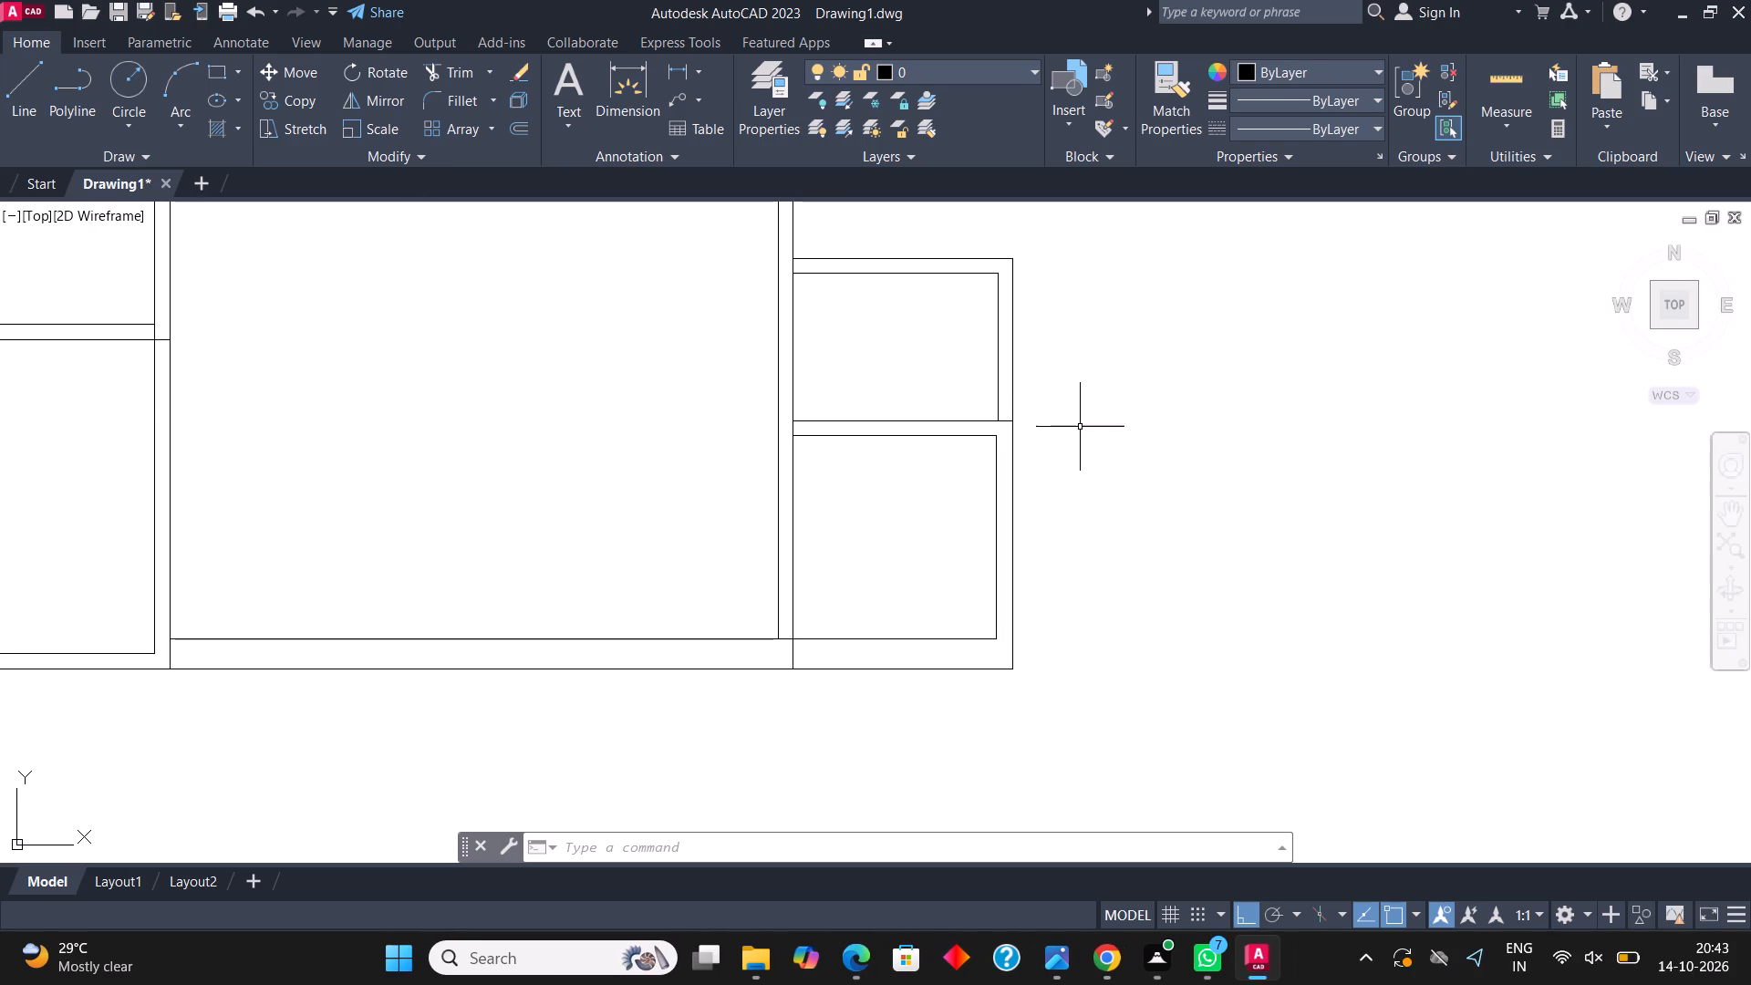
scroll(1080, 427, "down", 3)
middle_click_drag(1038, 379, 1088, 463)
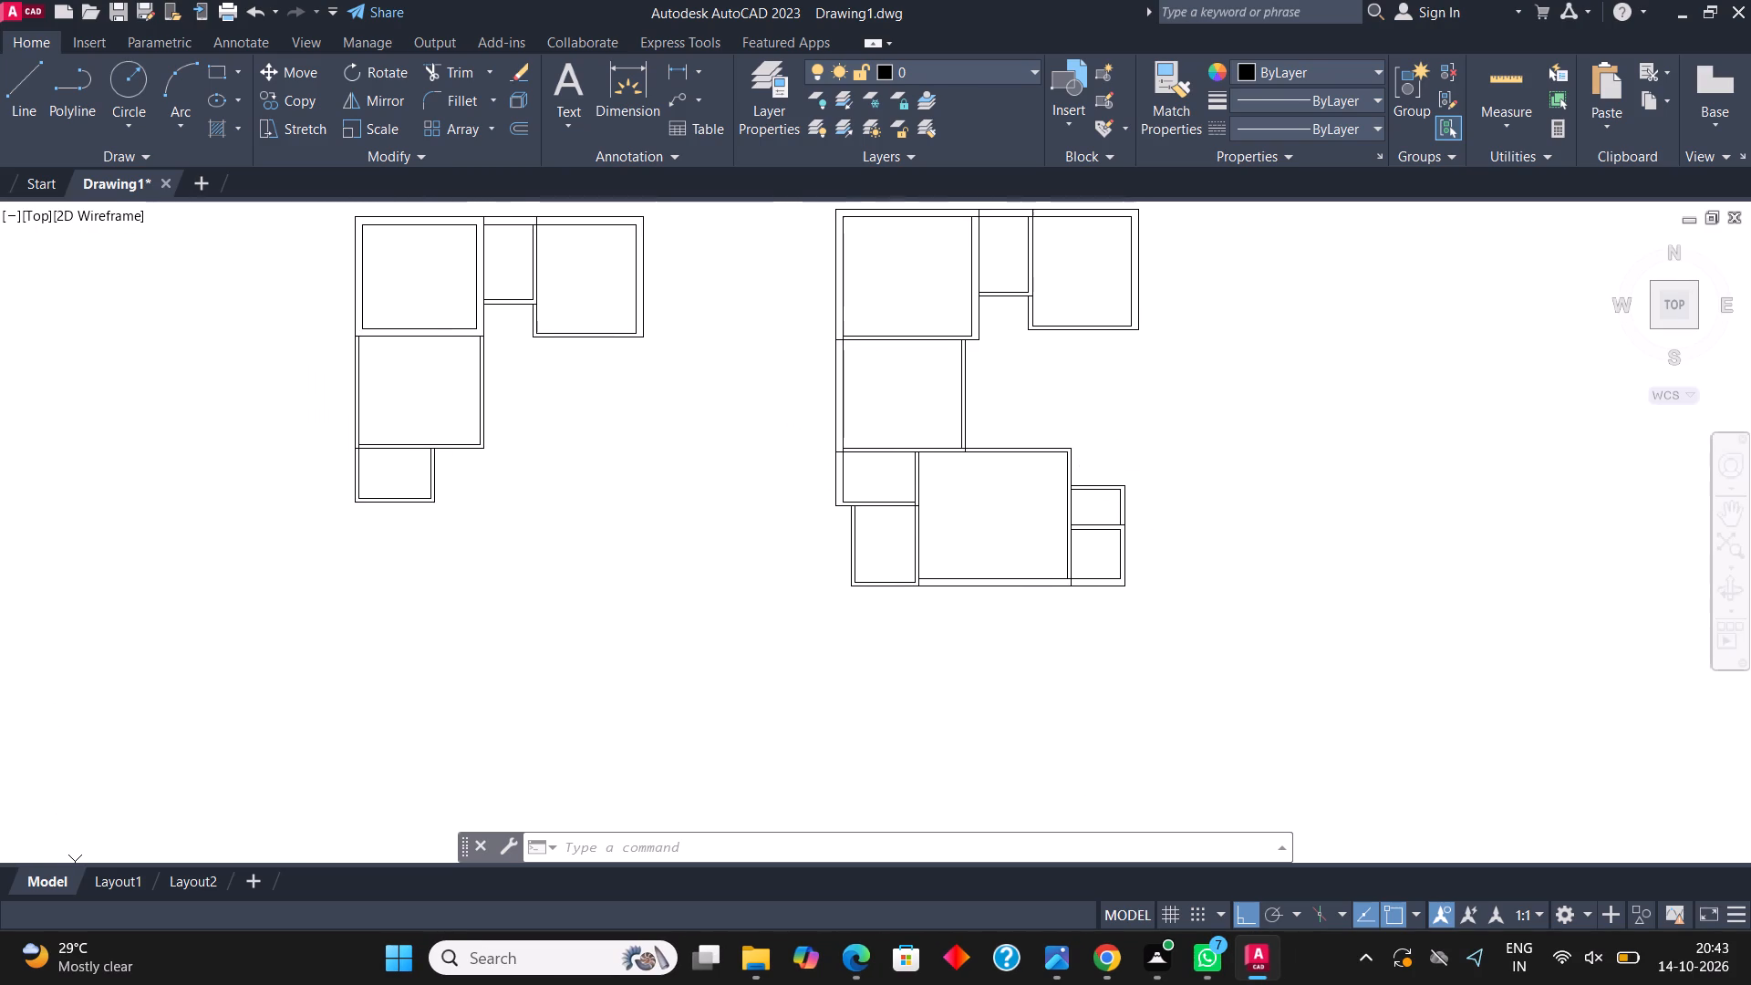
middle_click_drag(1154, 385, 1155, 495)
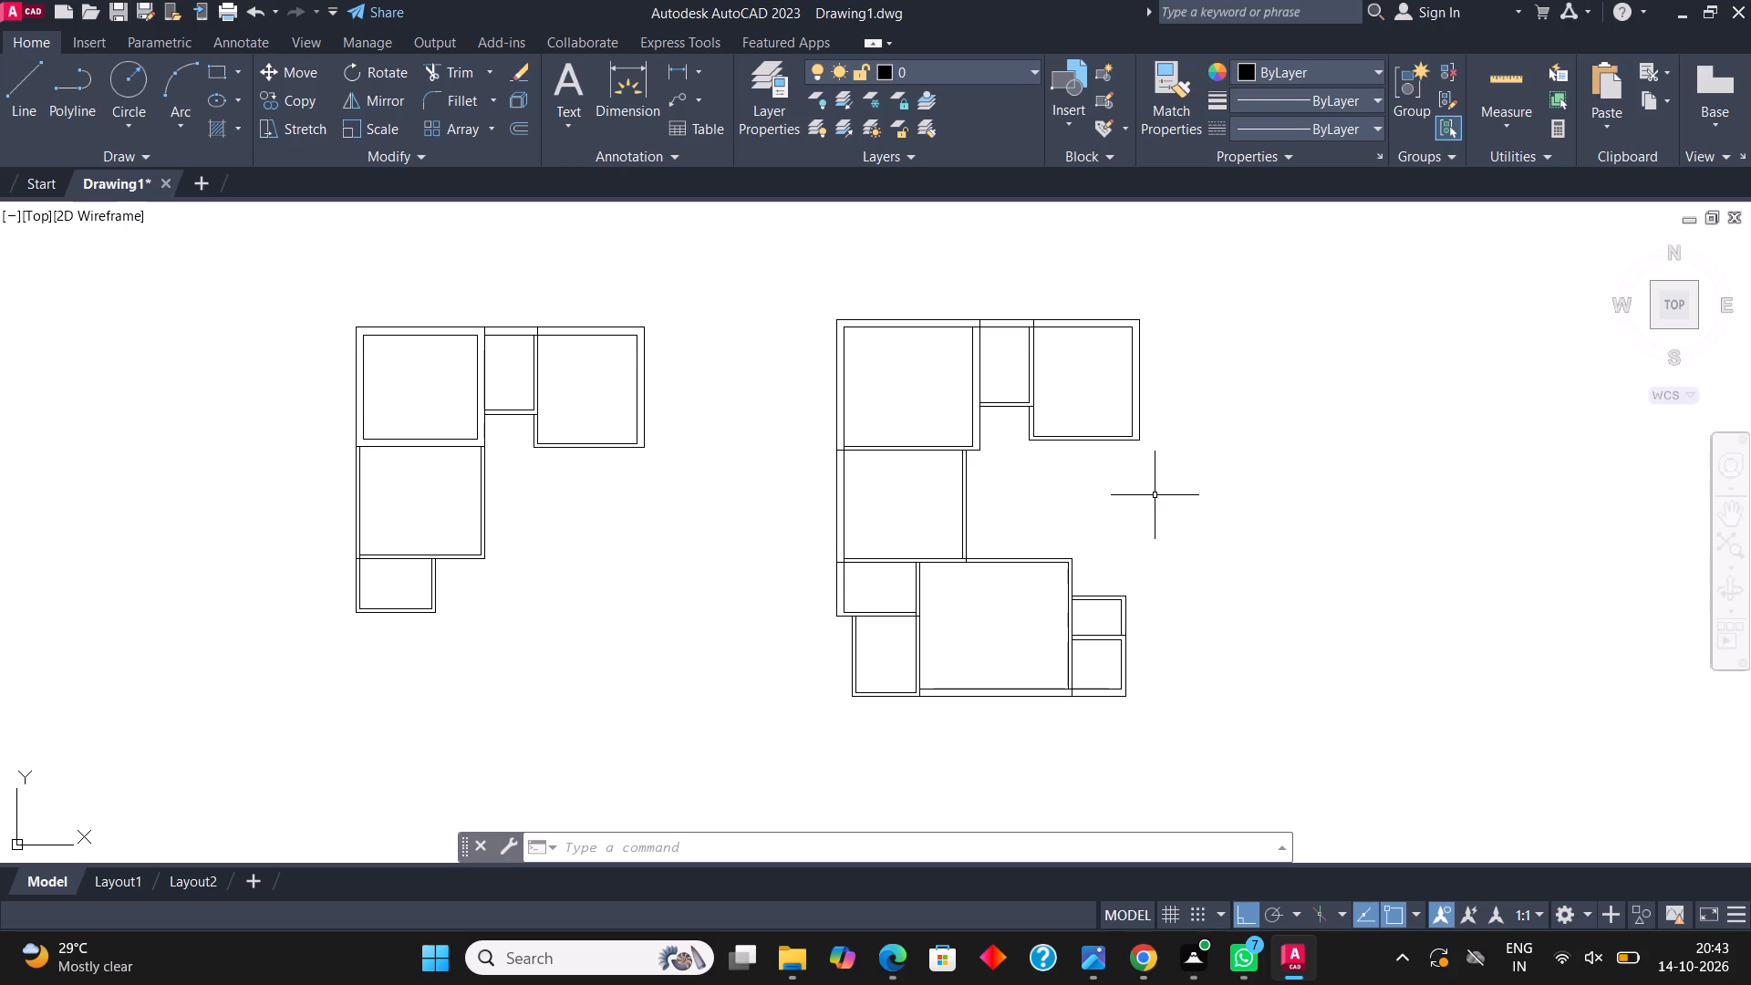
scroll(1148, 450, "up", 3)
middle_click_drag(1142, 455, 1159, 471)
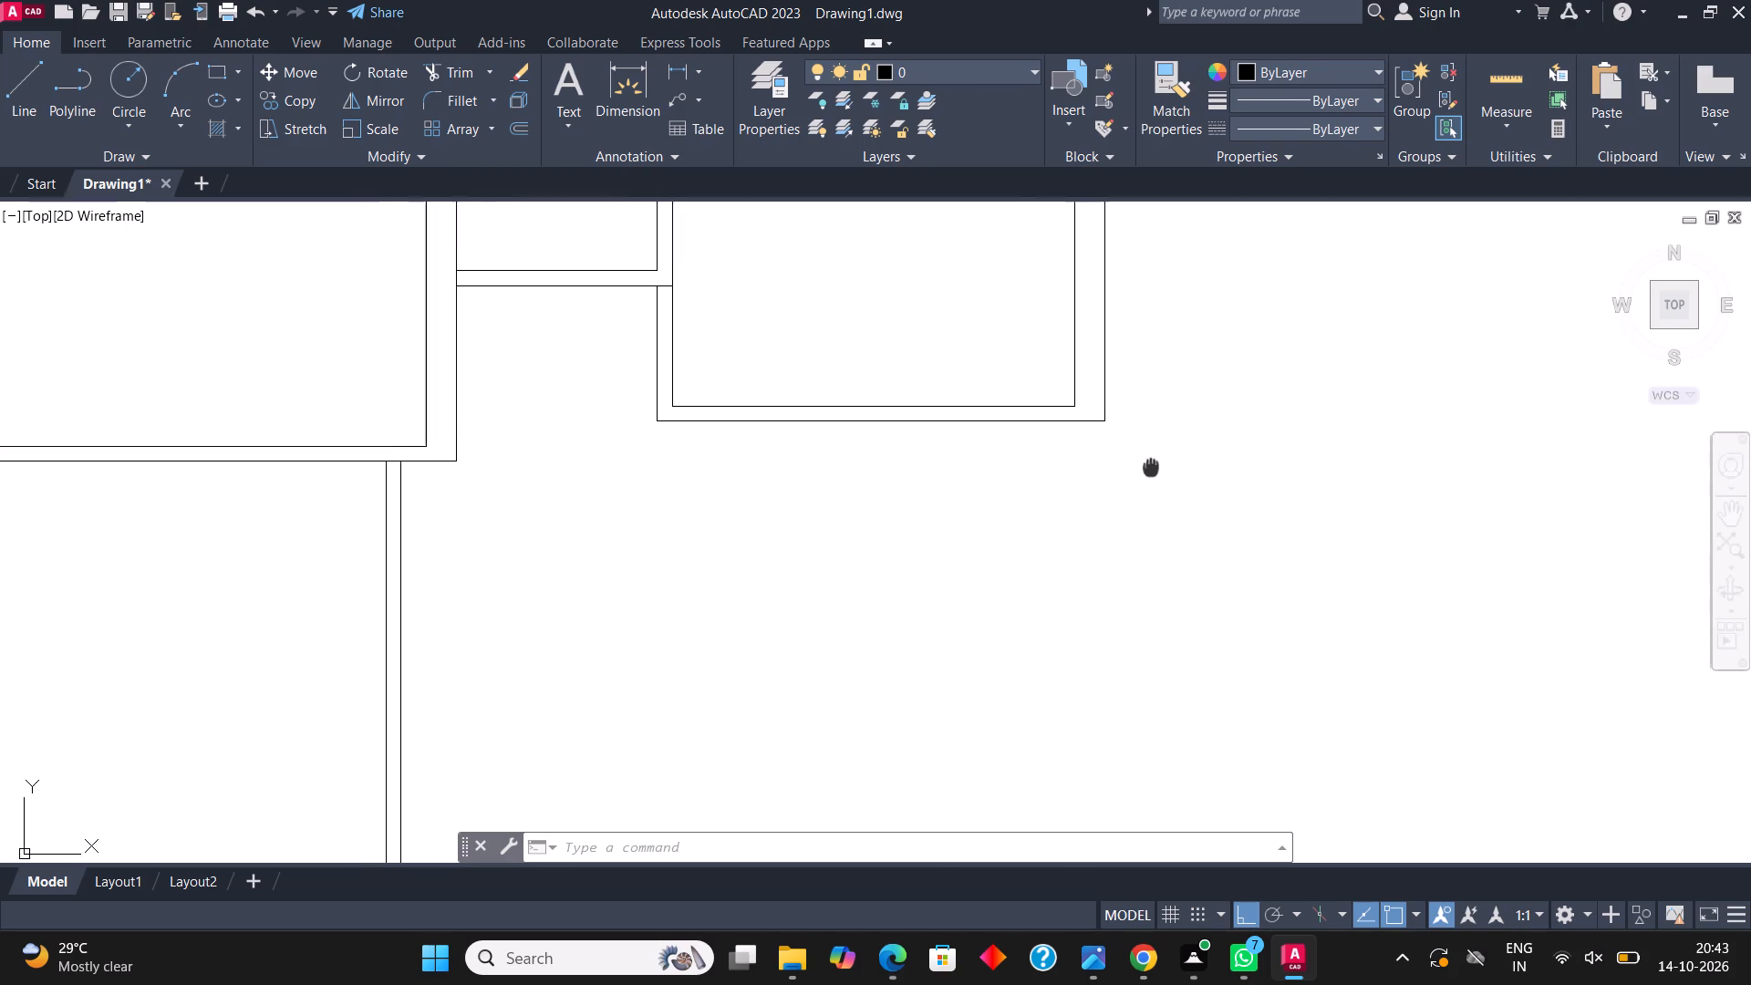
middle_click_drag(1159, 471, 1217, 489)
left_click(30, 82)
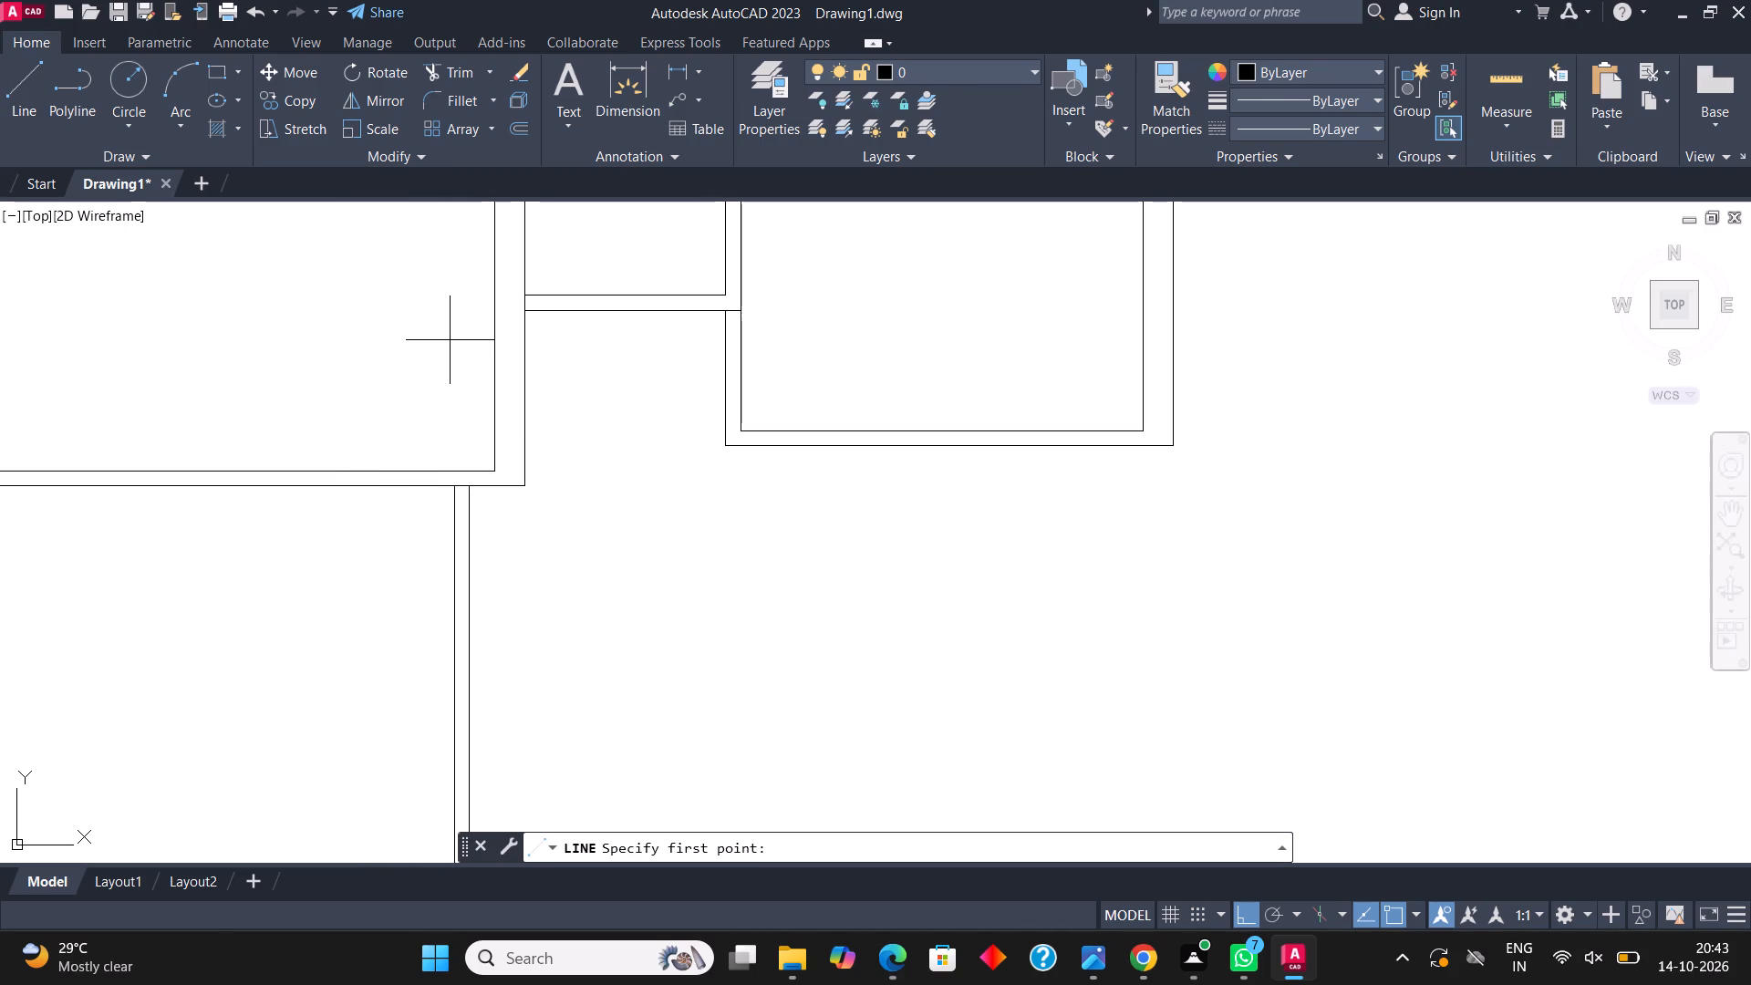
left_click(471, 484)
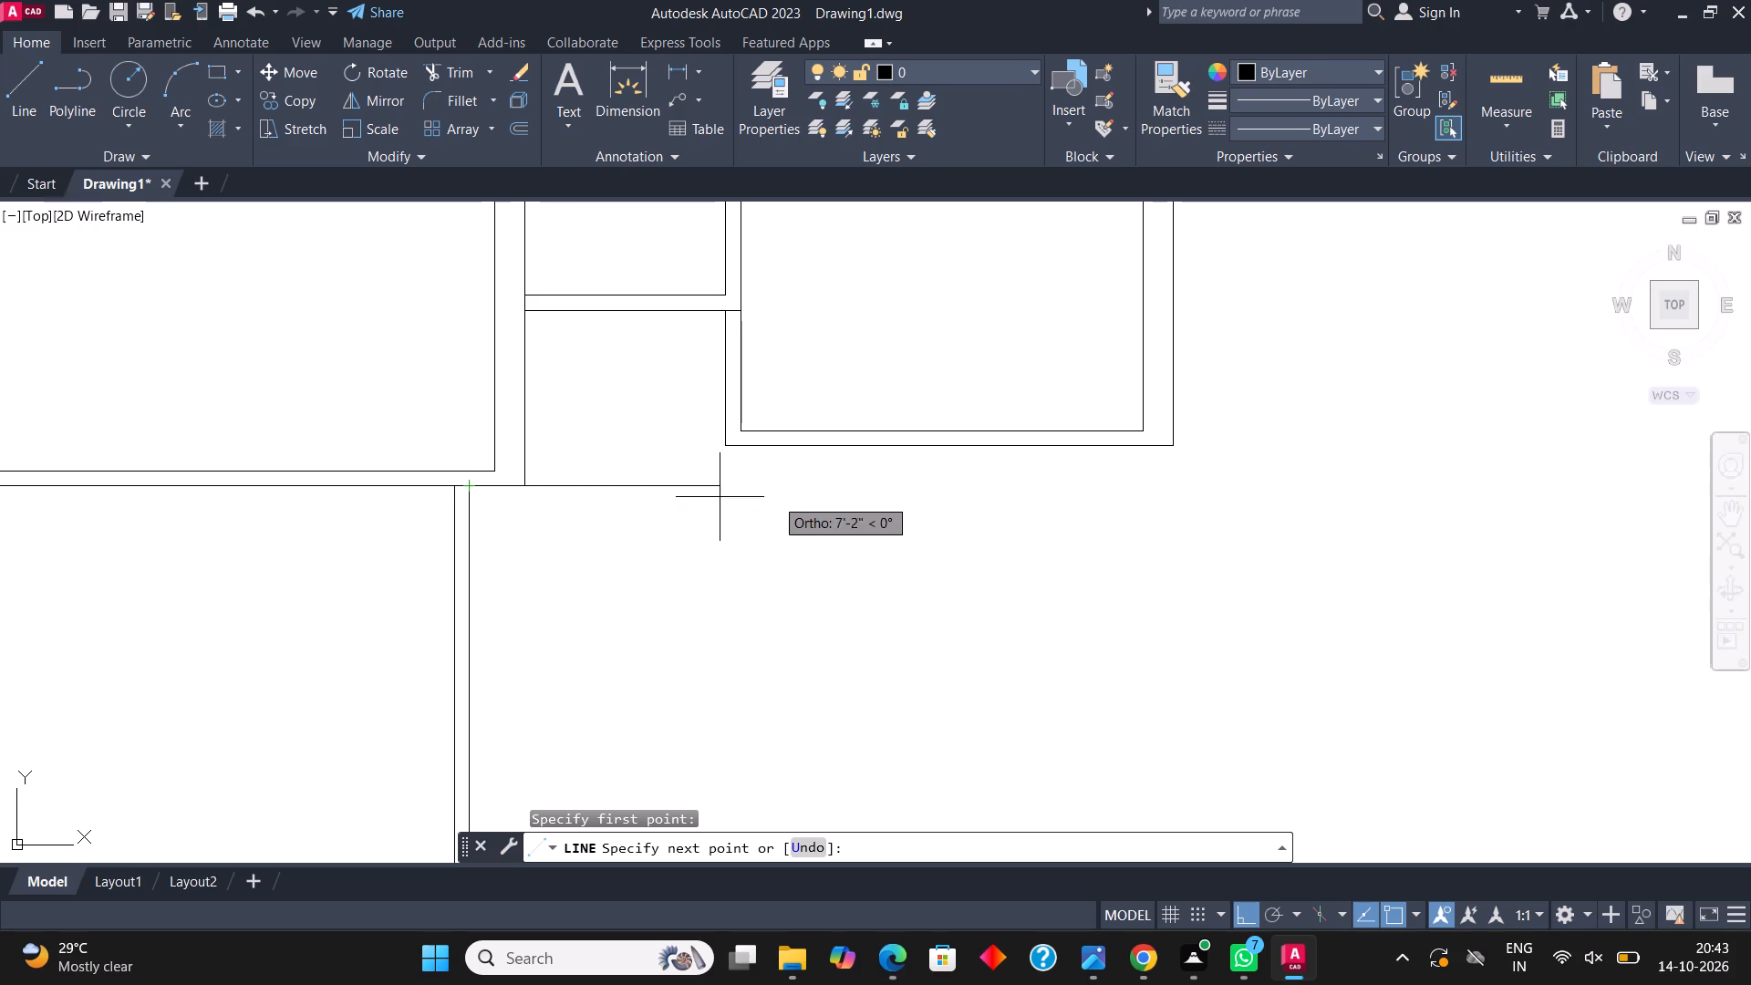
type("9'9\"")
key("Return")
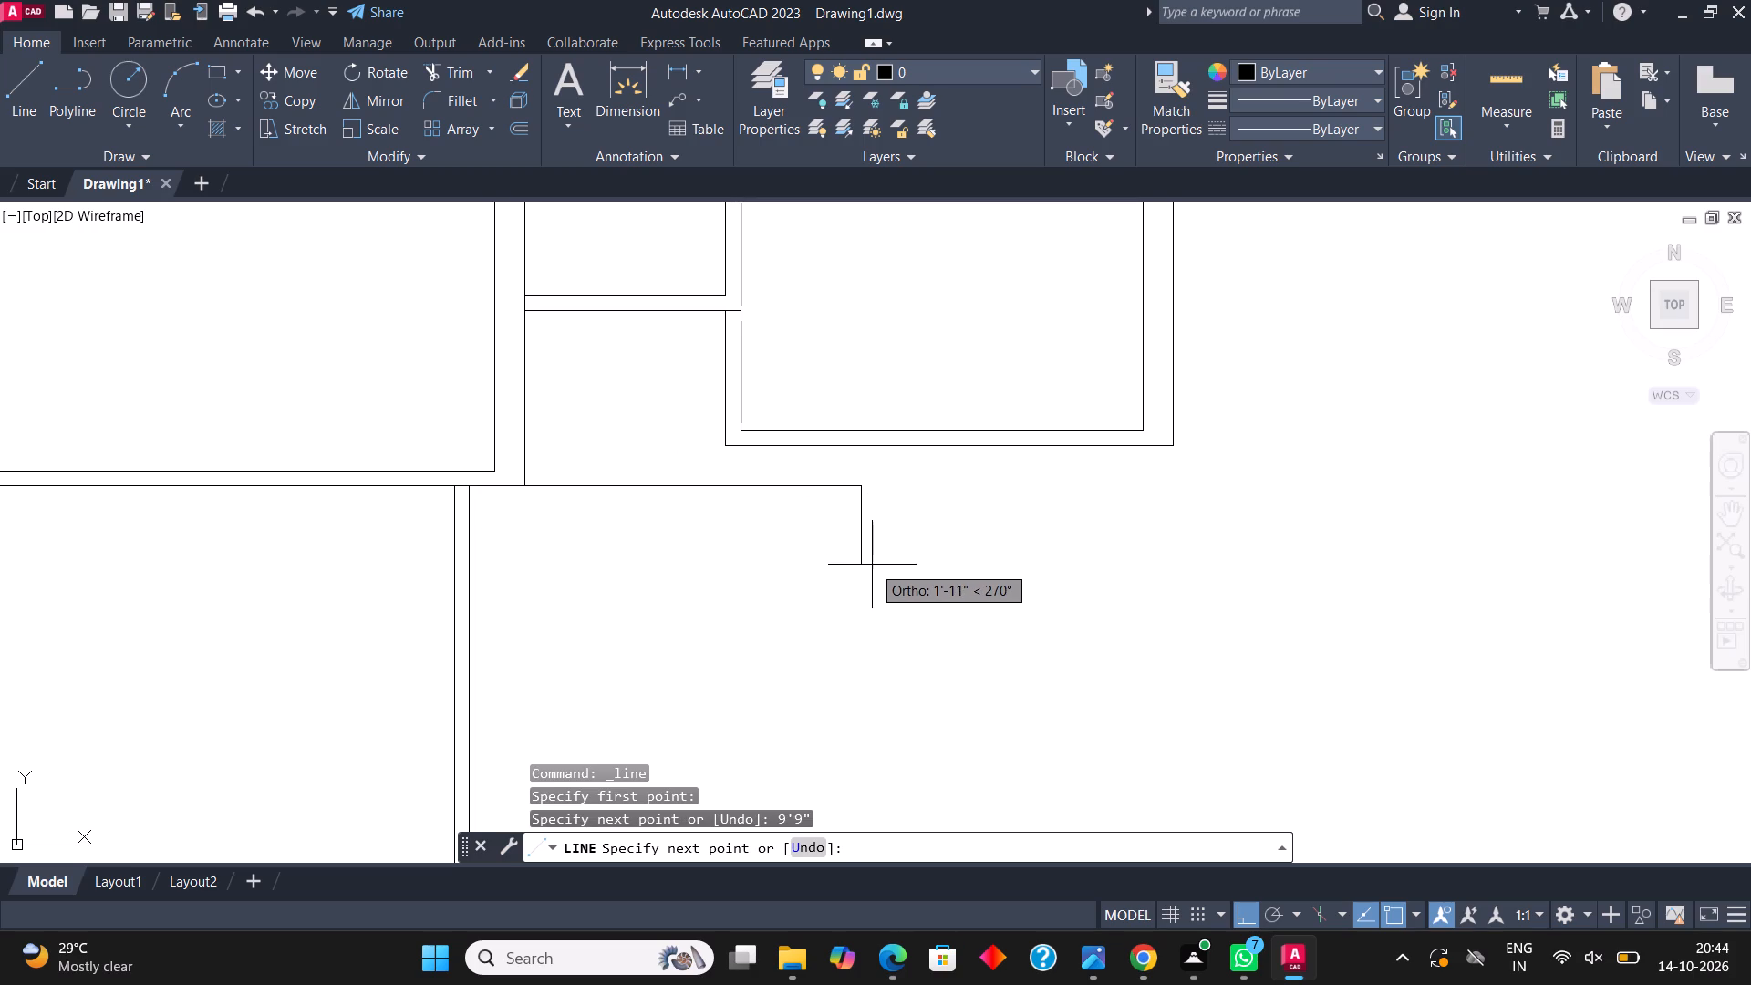
left_click(872, 566)
key("Escape")
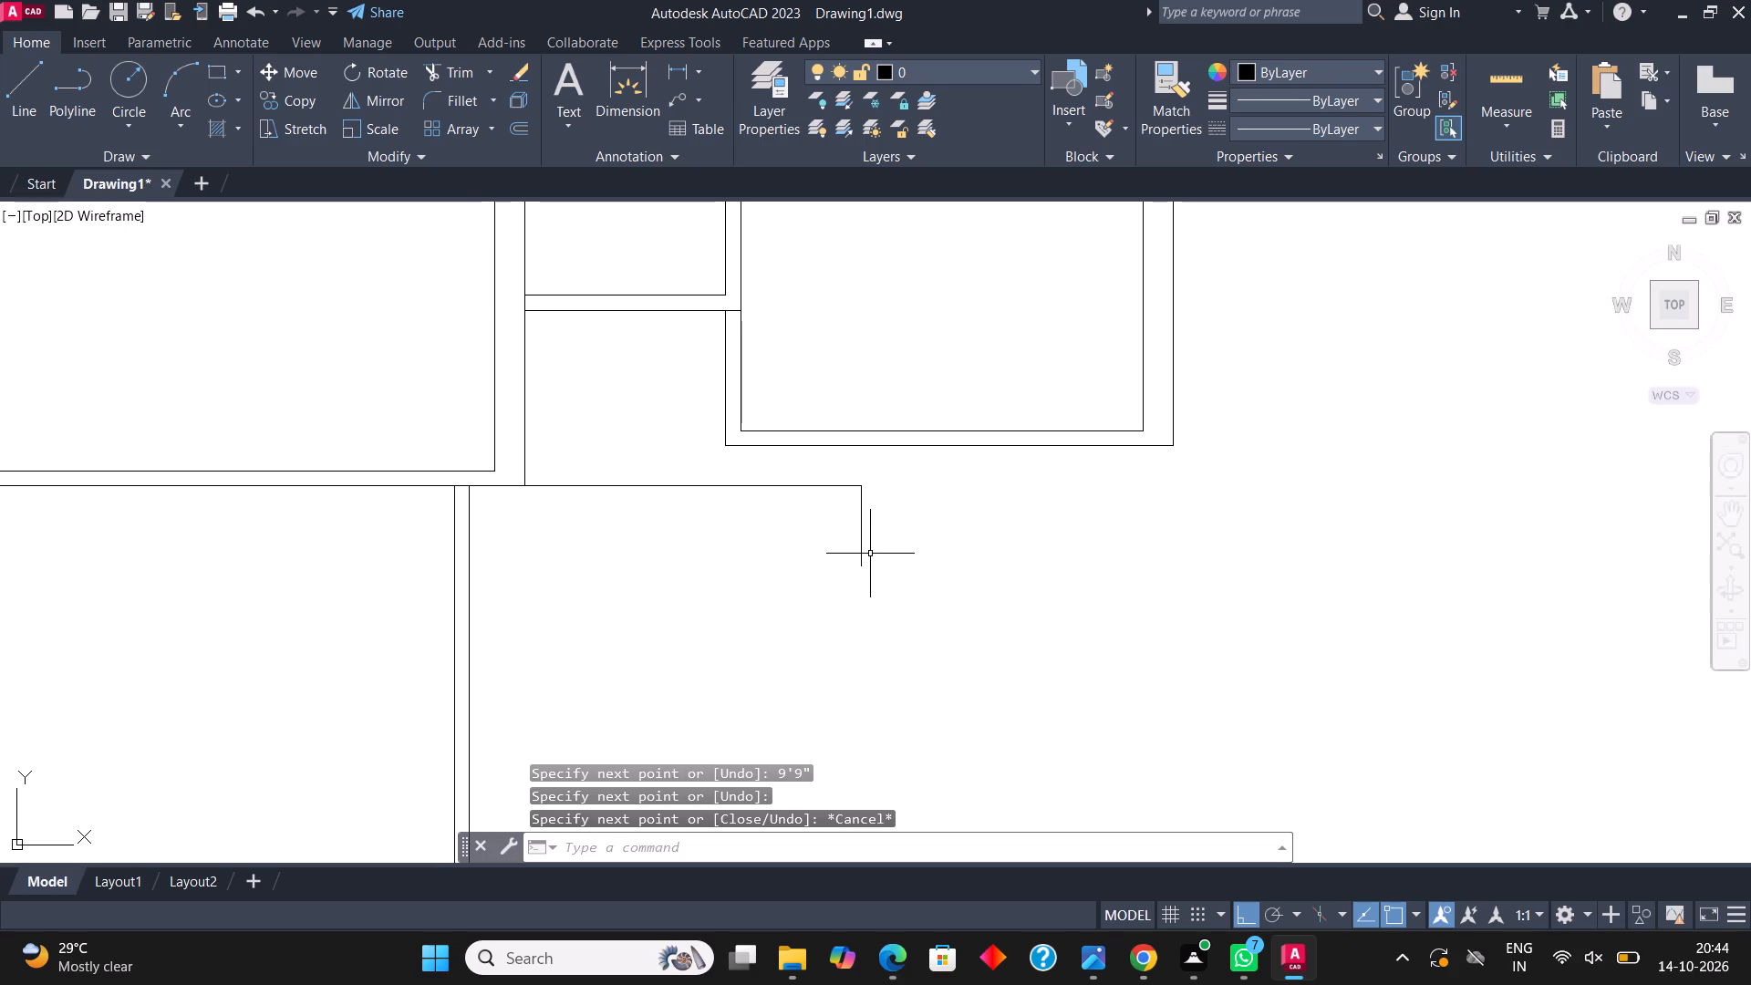
Draw a three-sided outline below the lower side room's outer bottom wall: 6' down, 4' right and 6' back up.
left_click(4, 92)
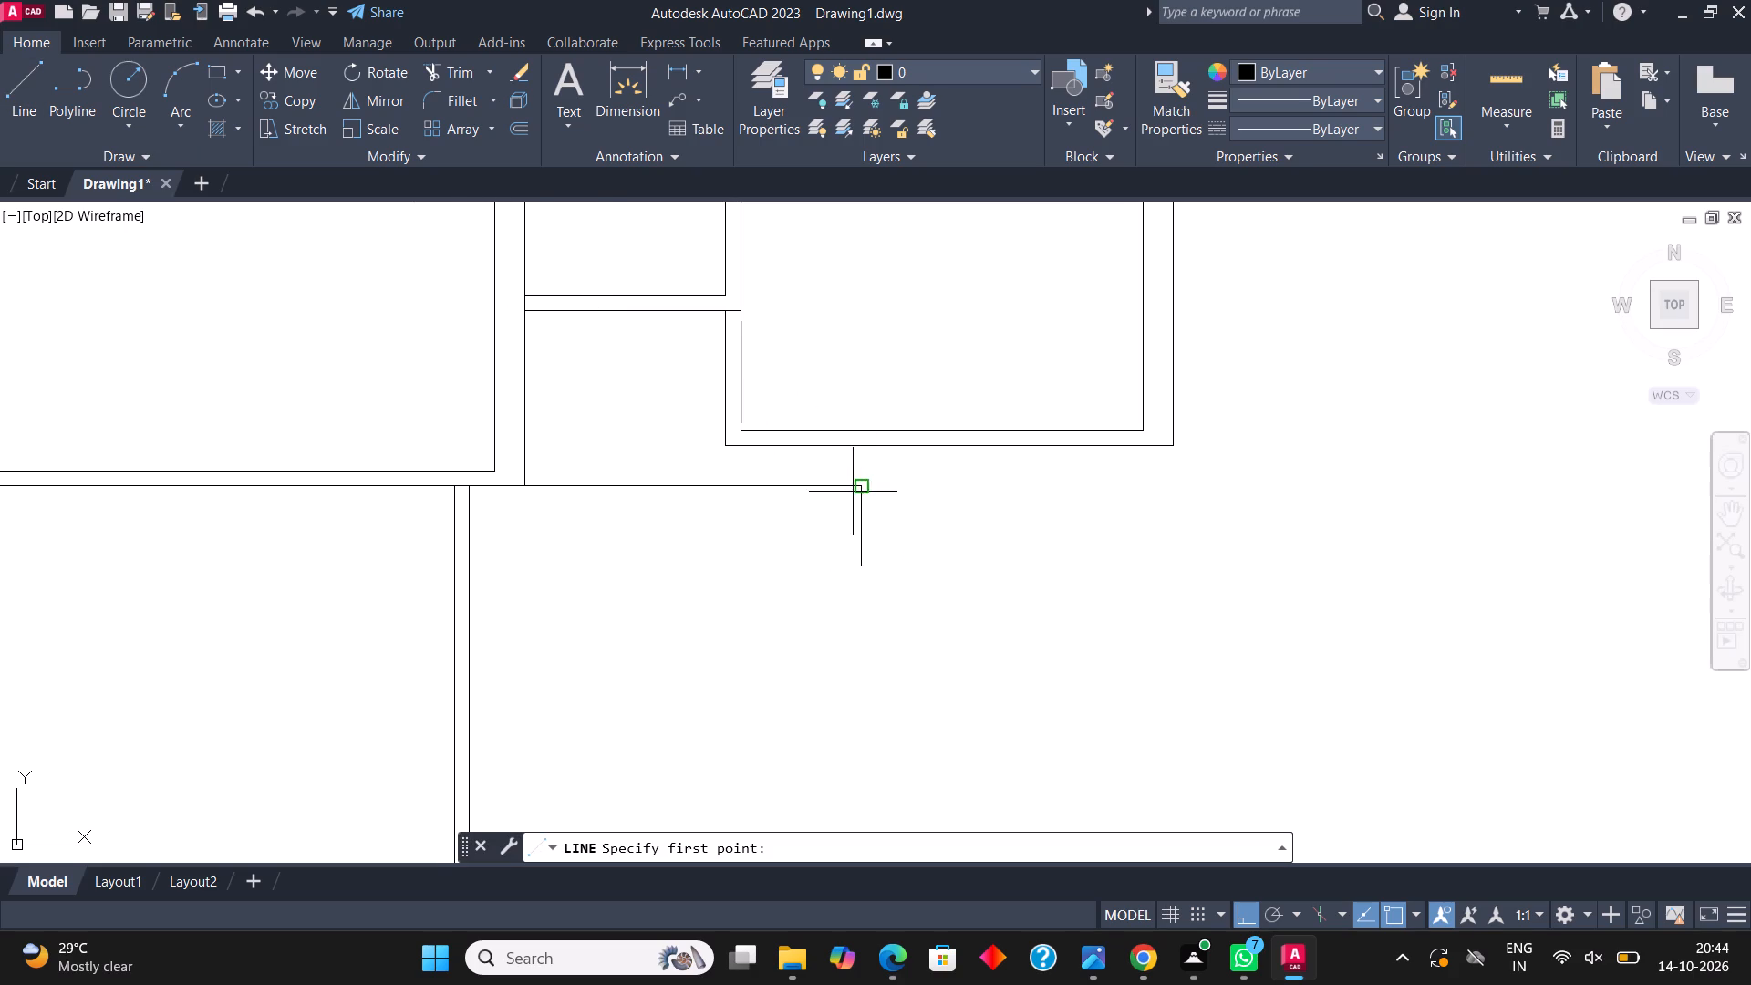
left_click(857, 444)
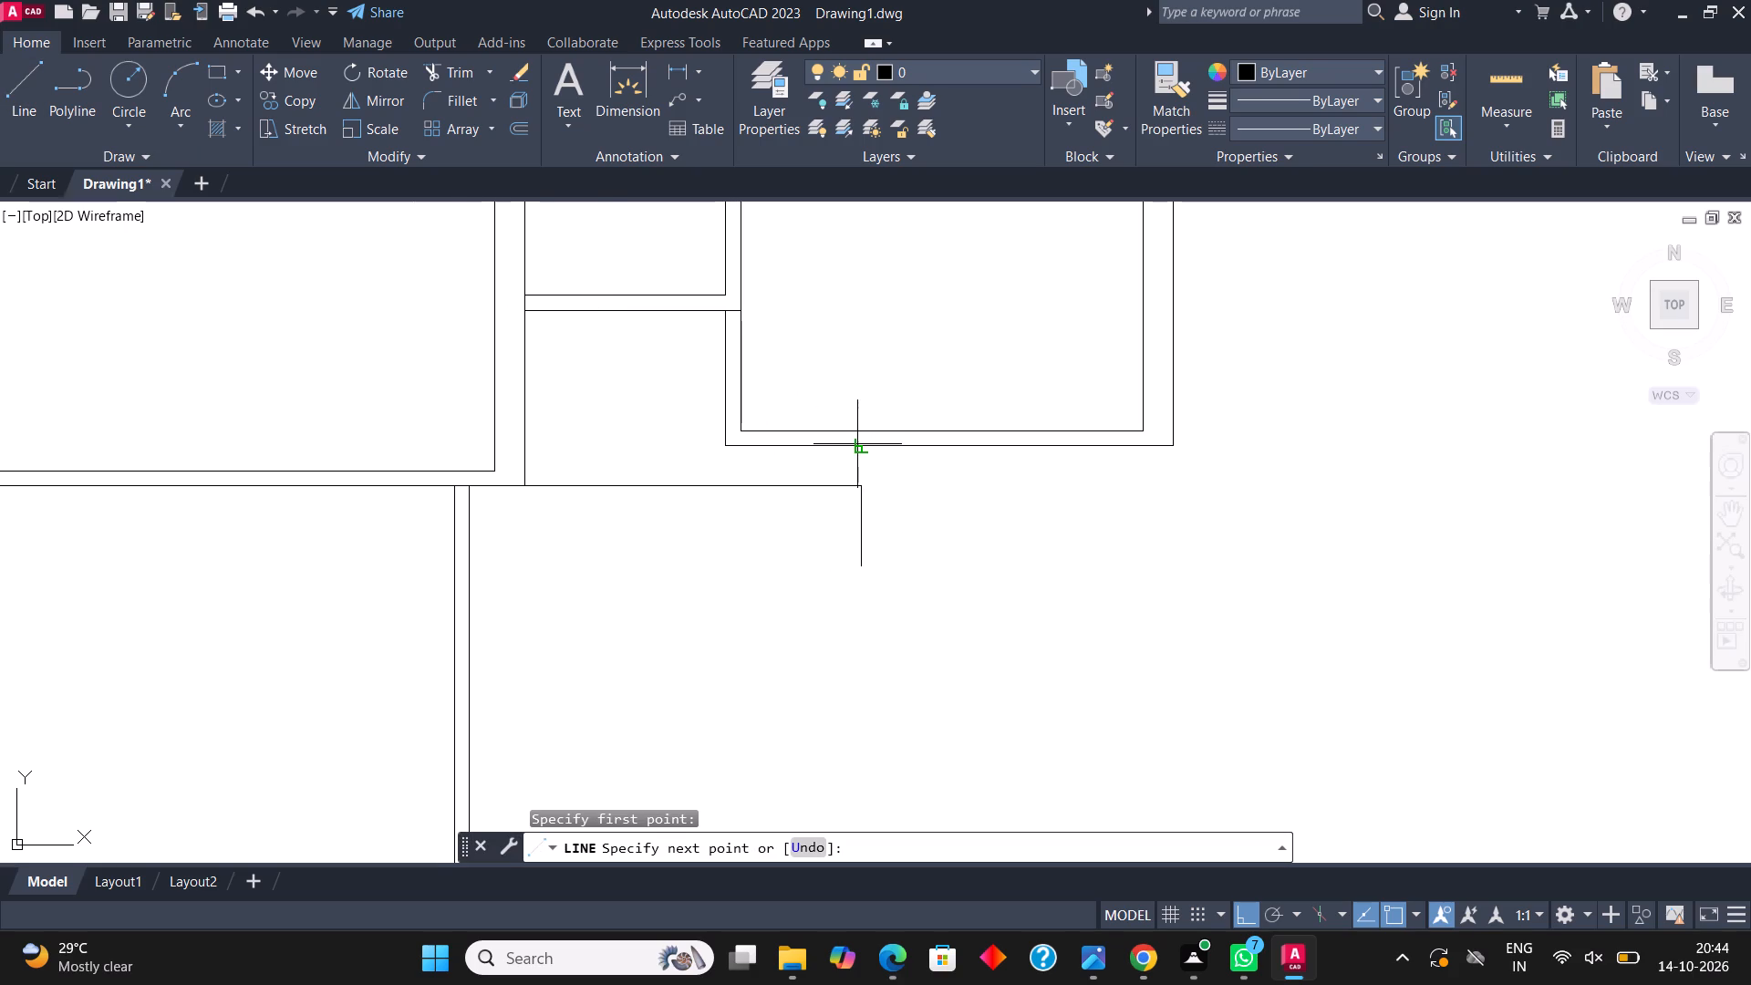
type("6'")
key("Return")
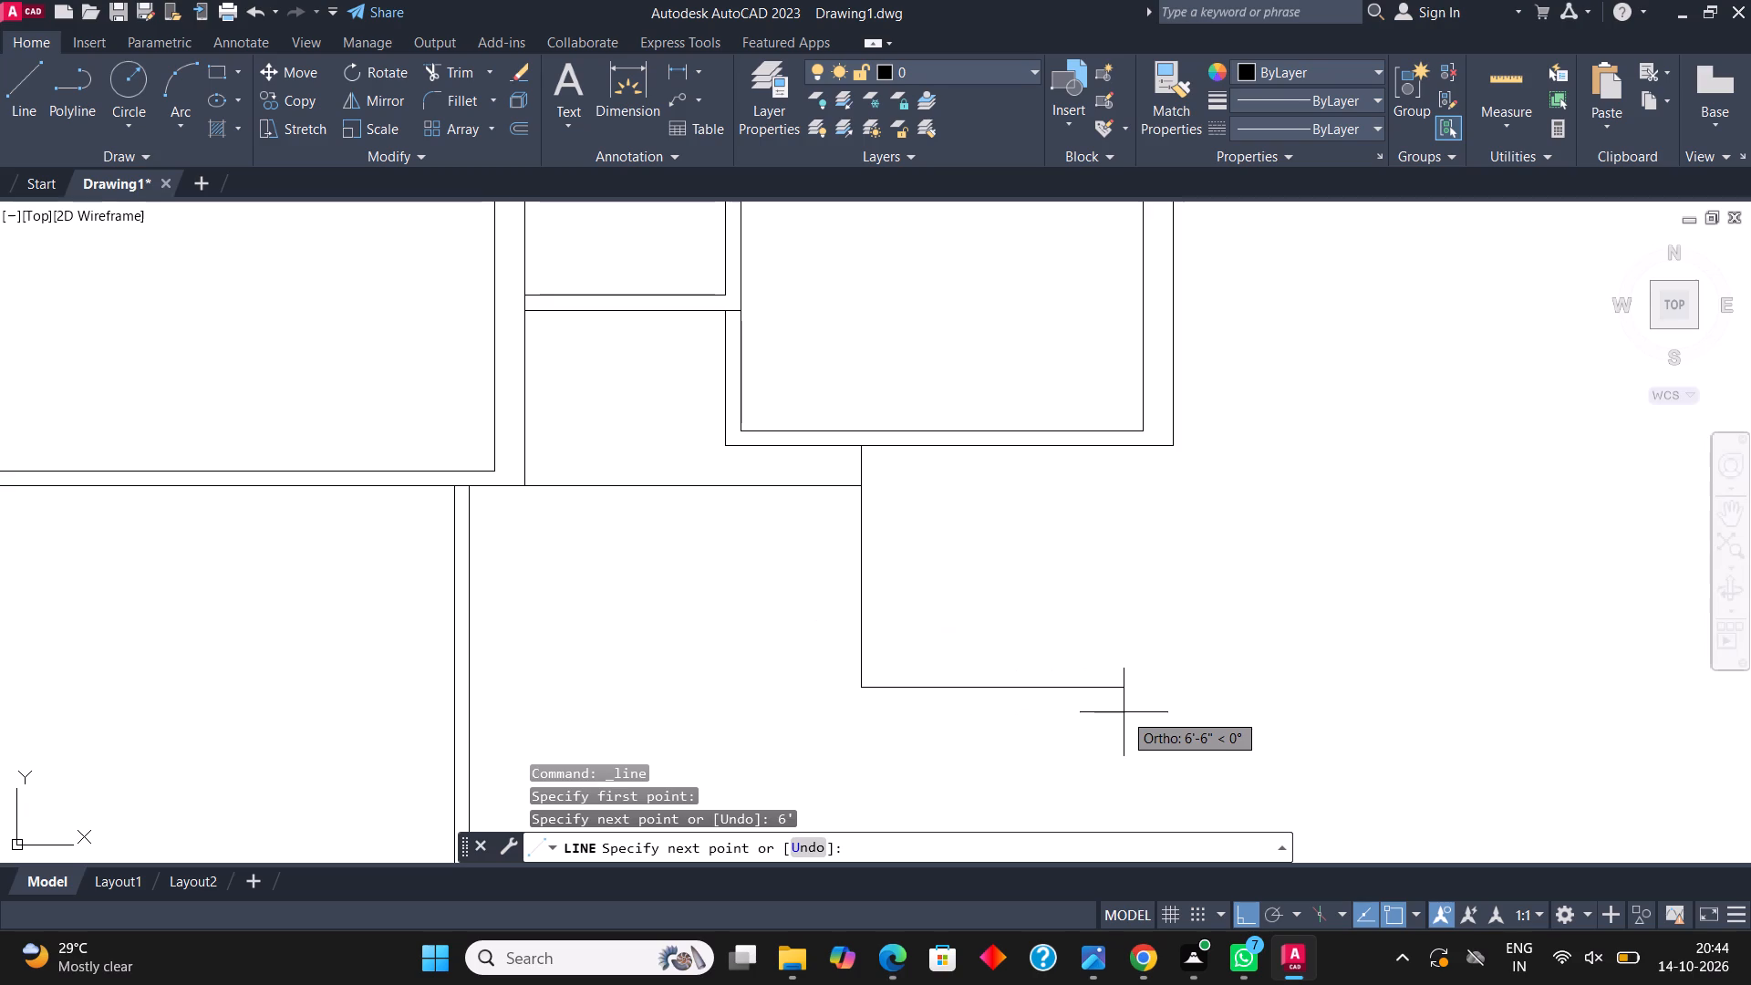
type("4'")
key("Return")
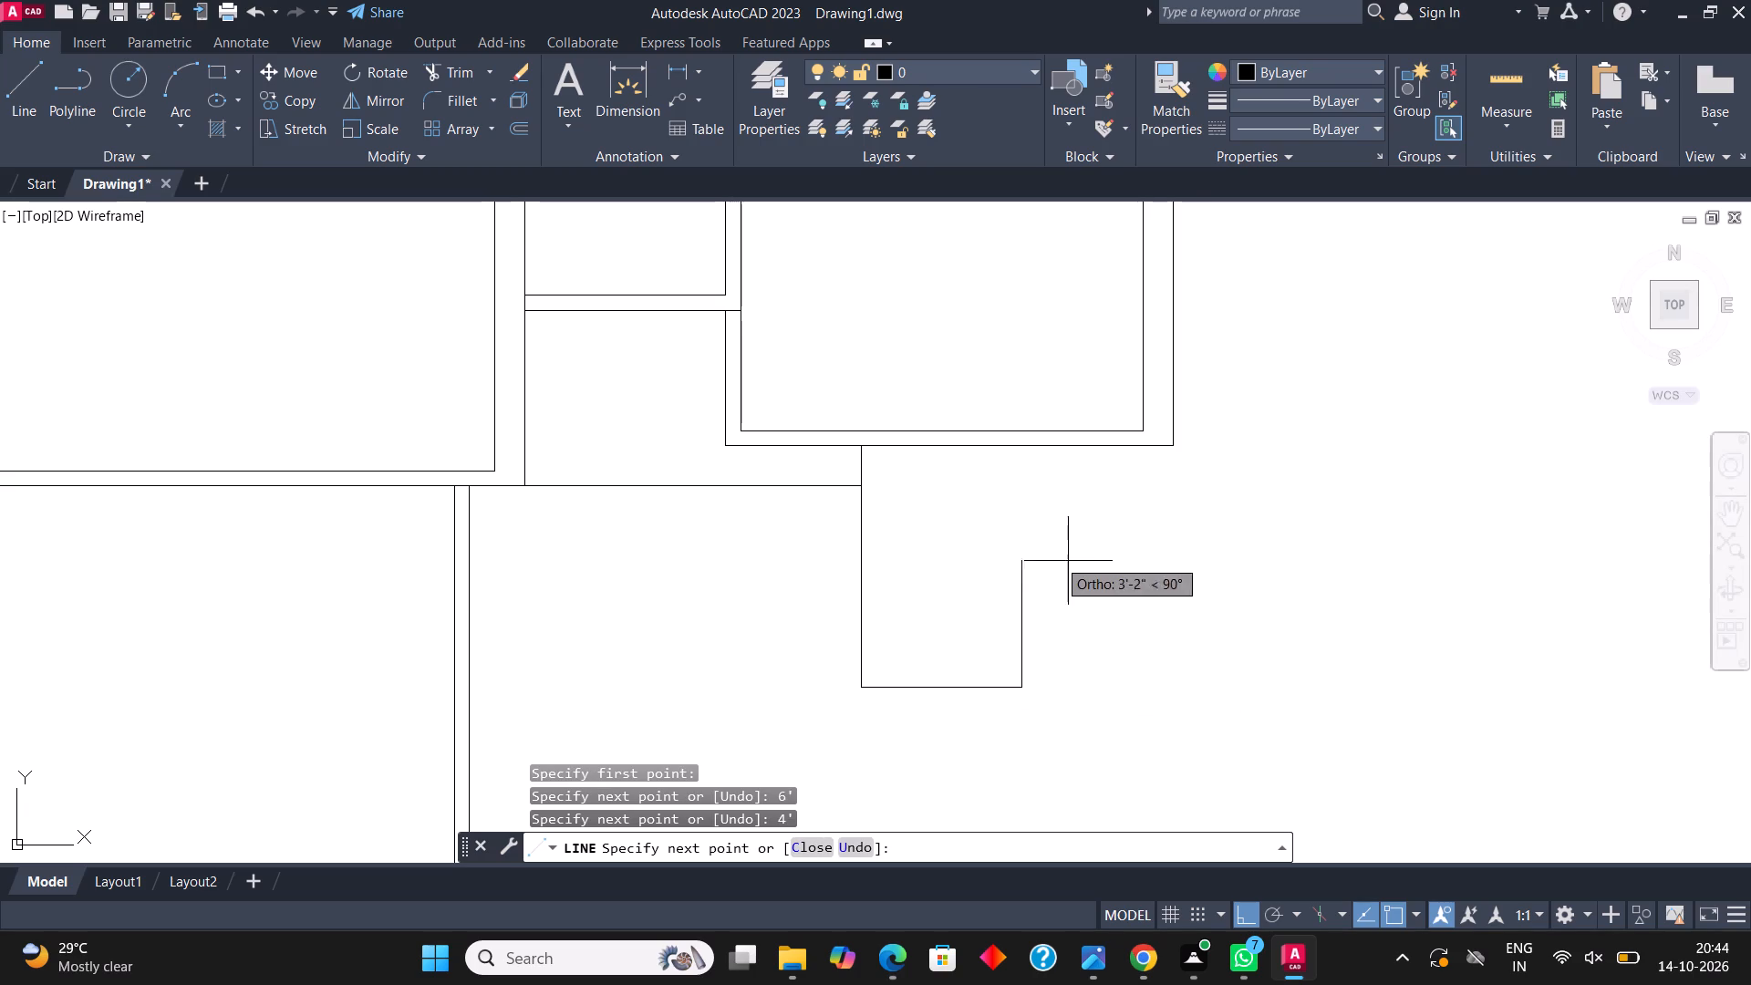
type("6'")
key("Return")
key("Escape")
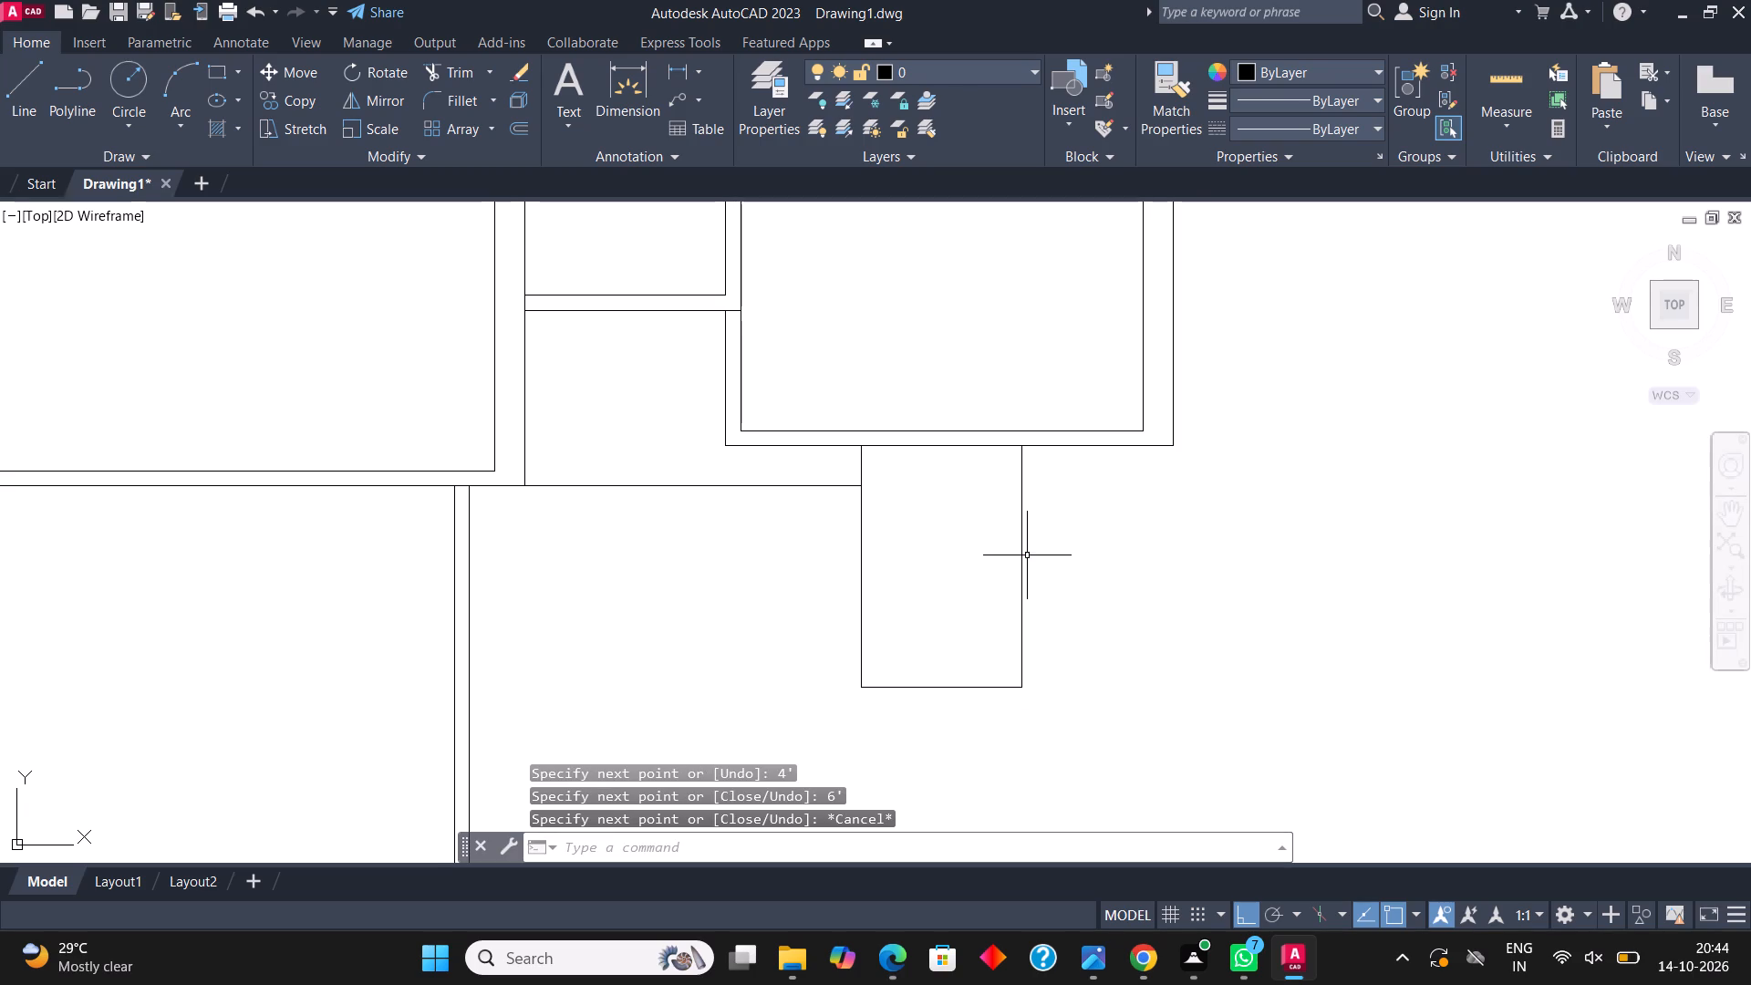
Trim away the 9'9" horizontal line between the middle room and the new 4' by 6' room.
left_click(458, 71)
left_click_drag(606, 427, 627, 569)
scroll(883, 458, "up", 1)
middle_click_drag(875, 448, 785, 384)
key("Escape")
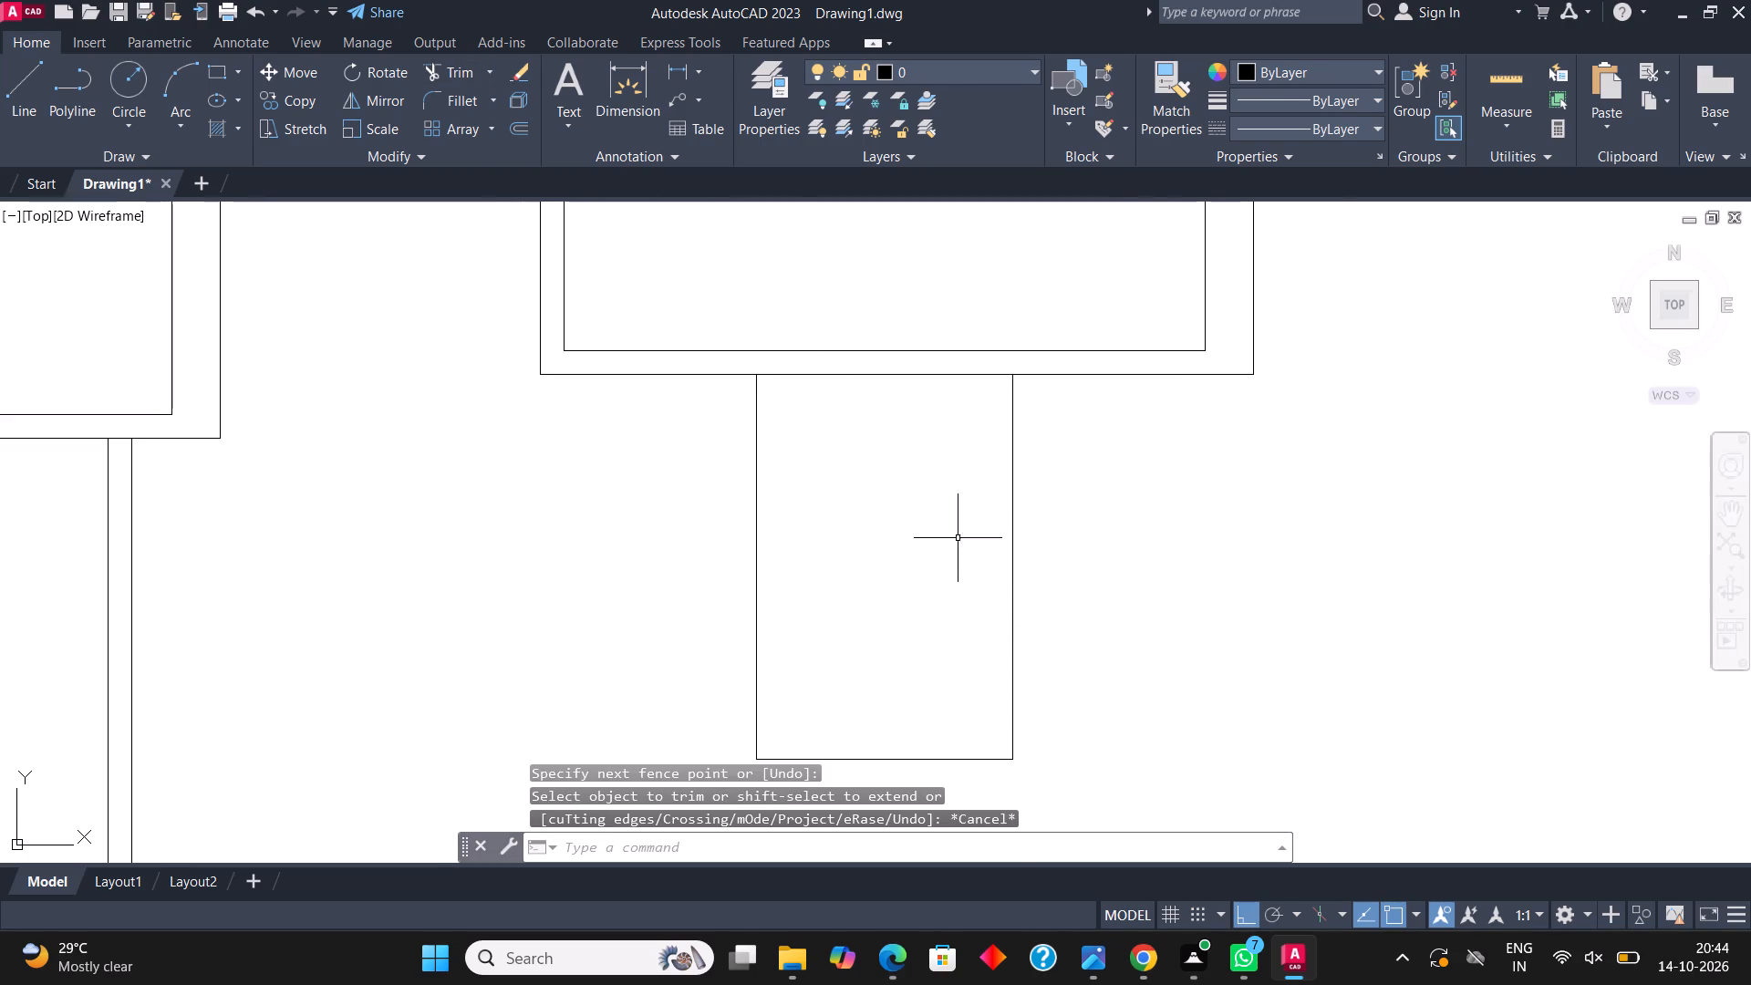
Offset the left, bottom and right wall lines of the 4' by 6' room outward by 4.5".
scroll(947, 497, "down", 2)
scroll(987, 612, "up", 2)
left_click_drag(940, 608, 935, 594)
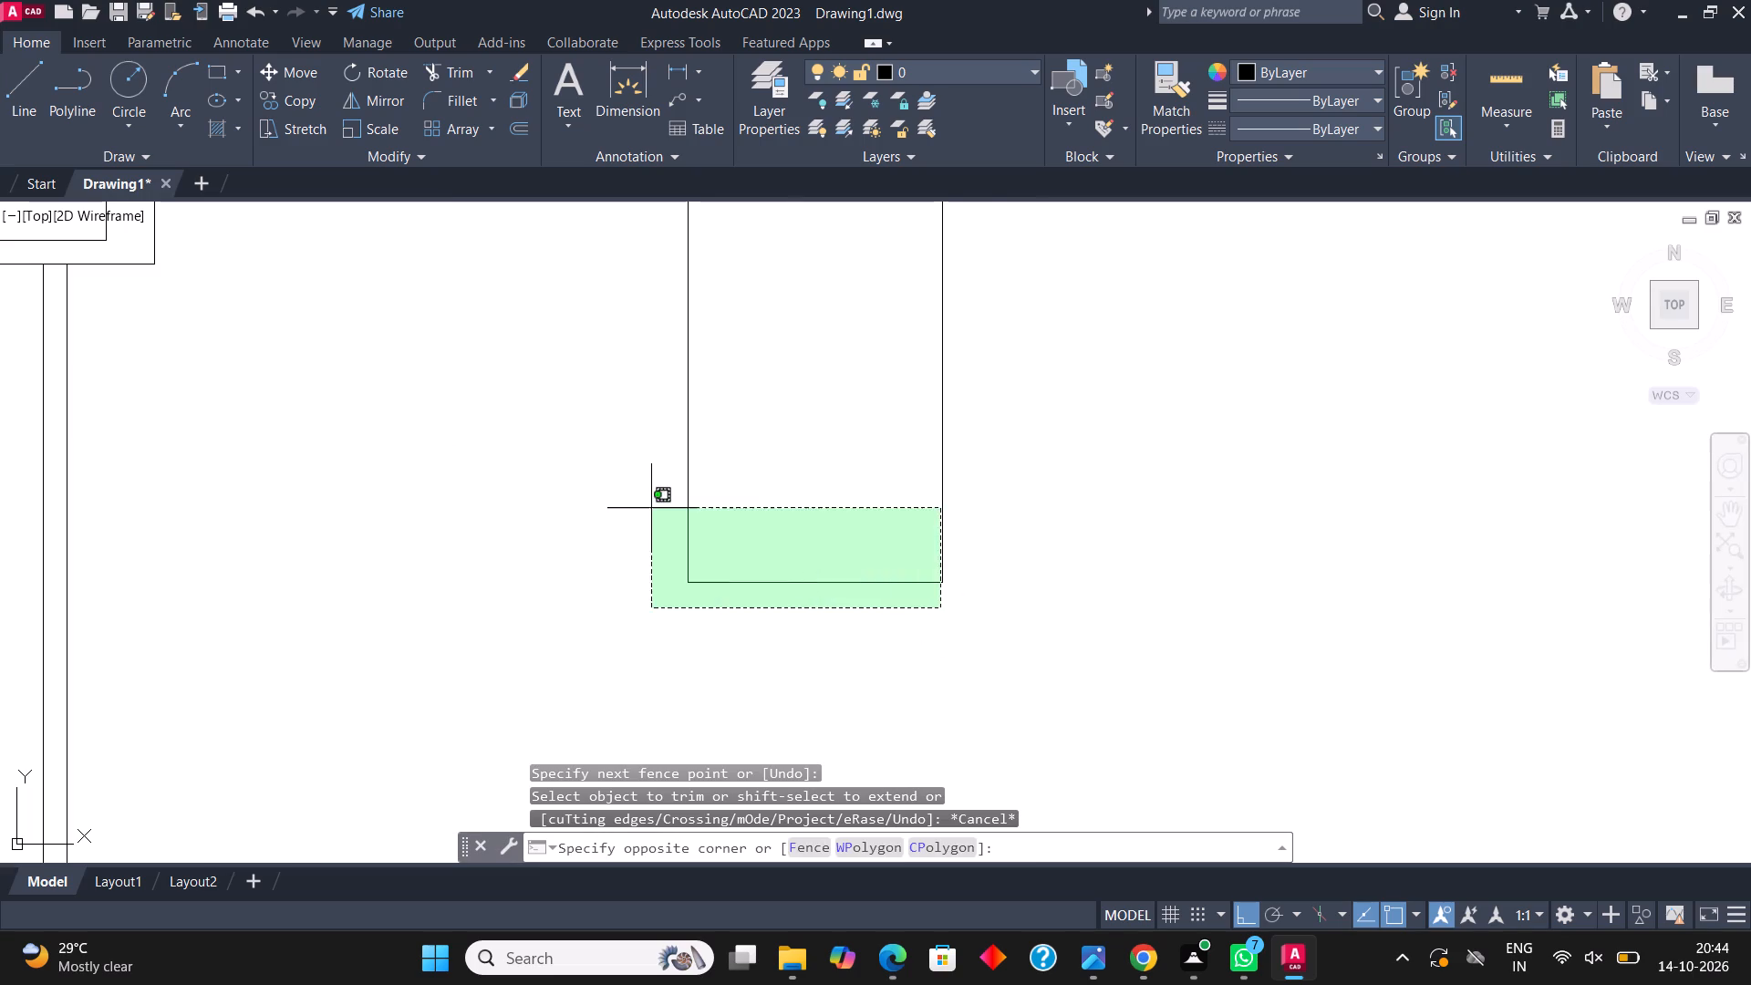
left_click(624, 503)
left_click_drag(983, 531, 948, 496)
left_click(844, 434)
scroll(846, 430, "down", 1)
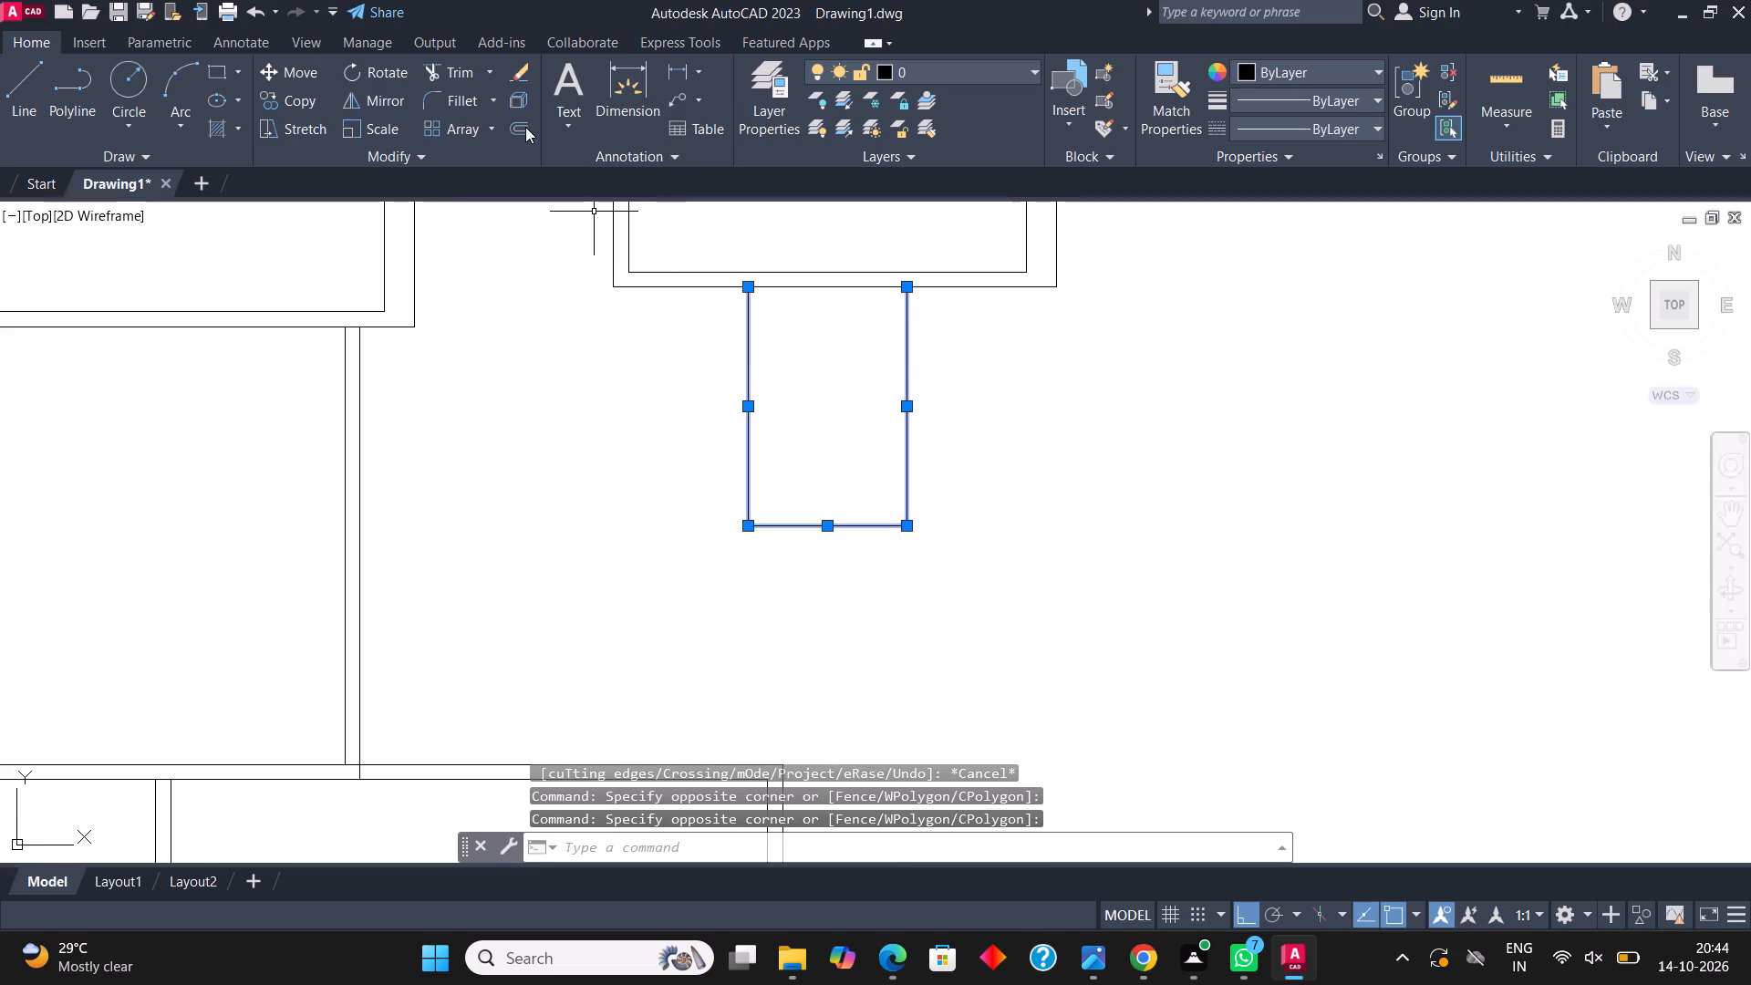
left_click(525, 127)
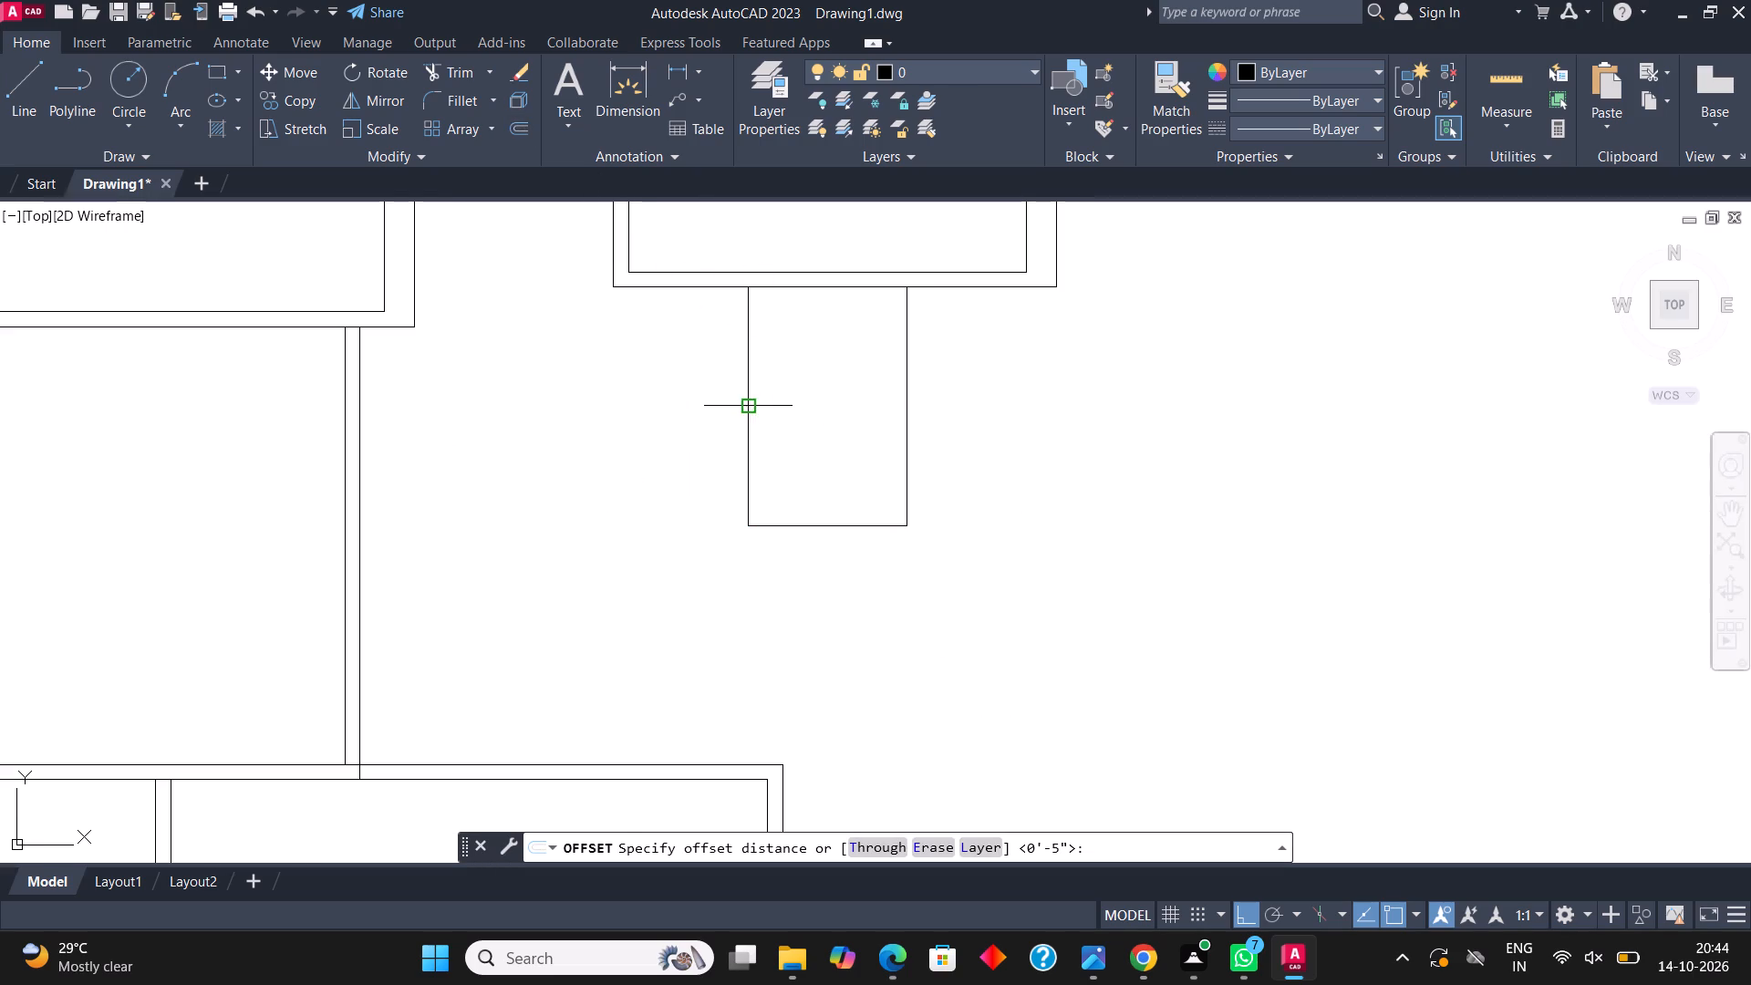
left_click(752, 400)
type("4.5\"")
key("Return")
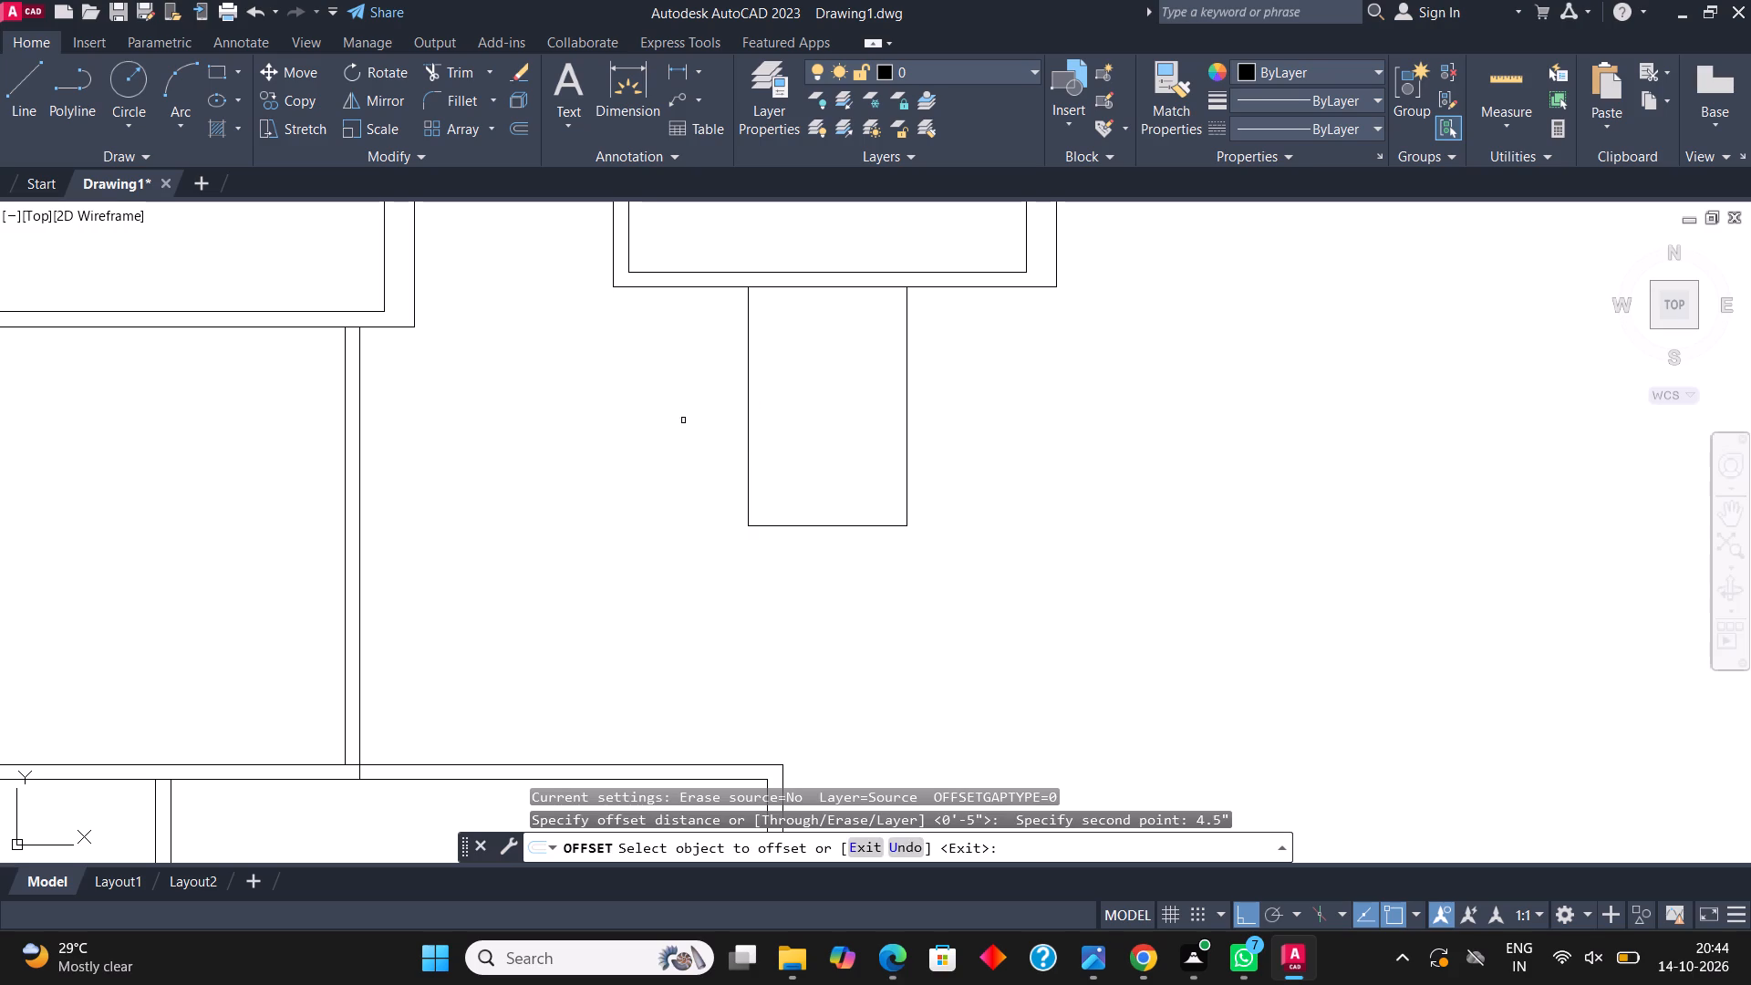
left_click(748, 410)
left_click(714, 383)
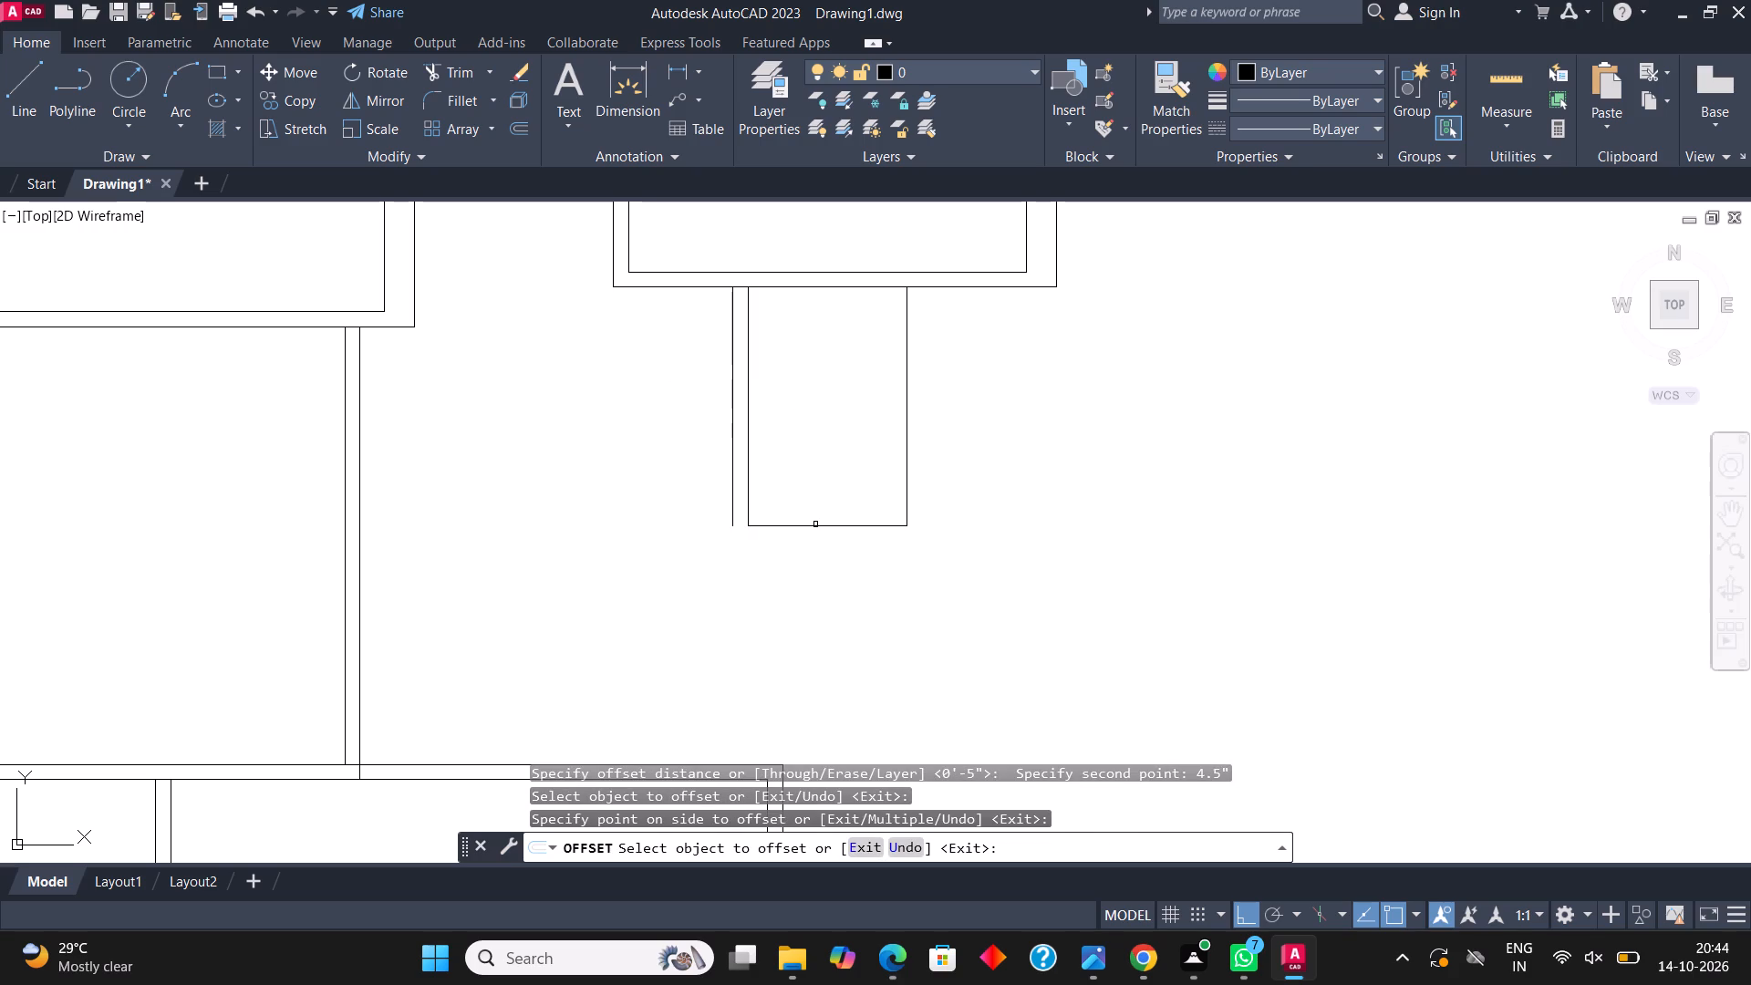
left_click(815, 524)
left_click(819, 578)
left_click(902, 455)
left_click(907, 446)
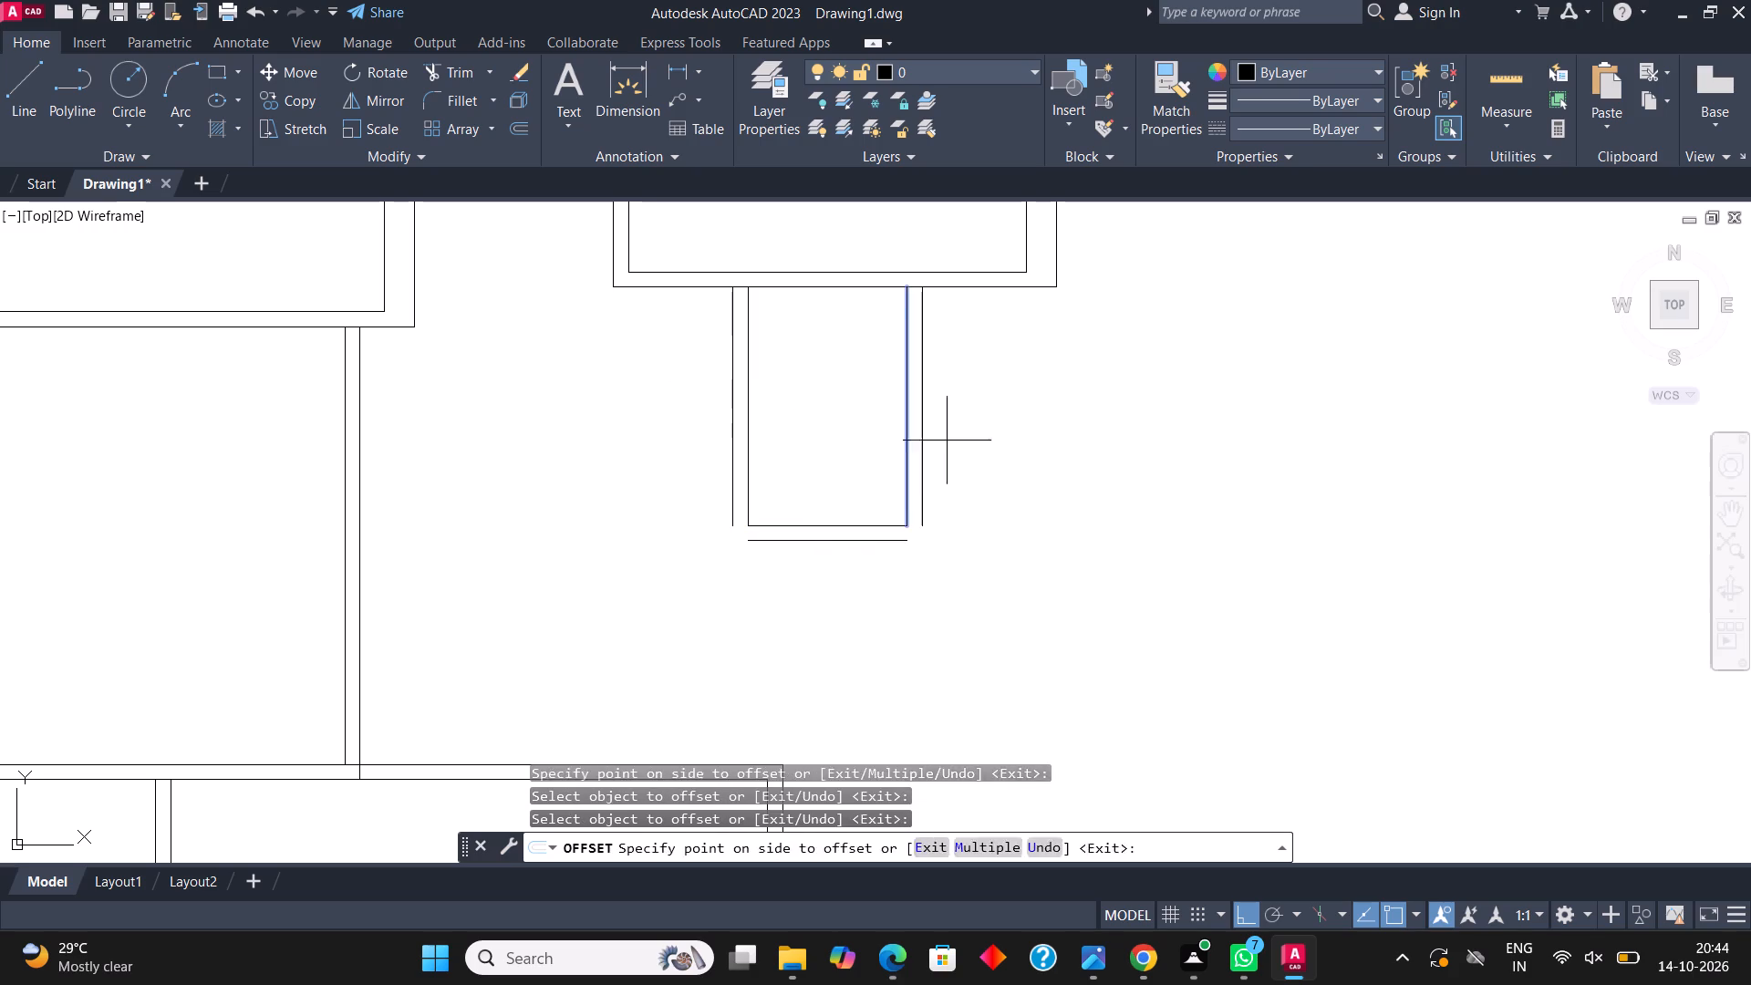
left_click(968, 435)
key("Escape")
Fillet the two outer bottom corners of the 4' by 6' room to join its outer wall lines.
left_click(468, 99)
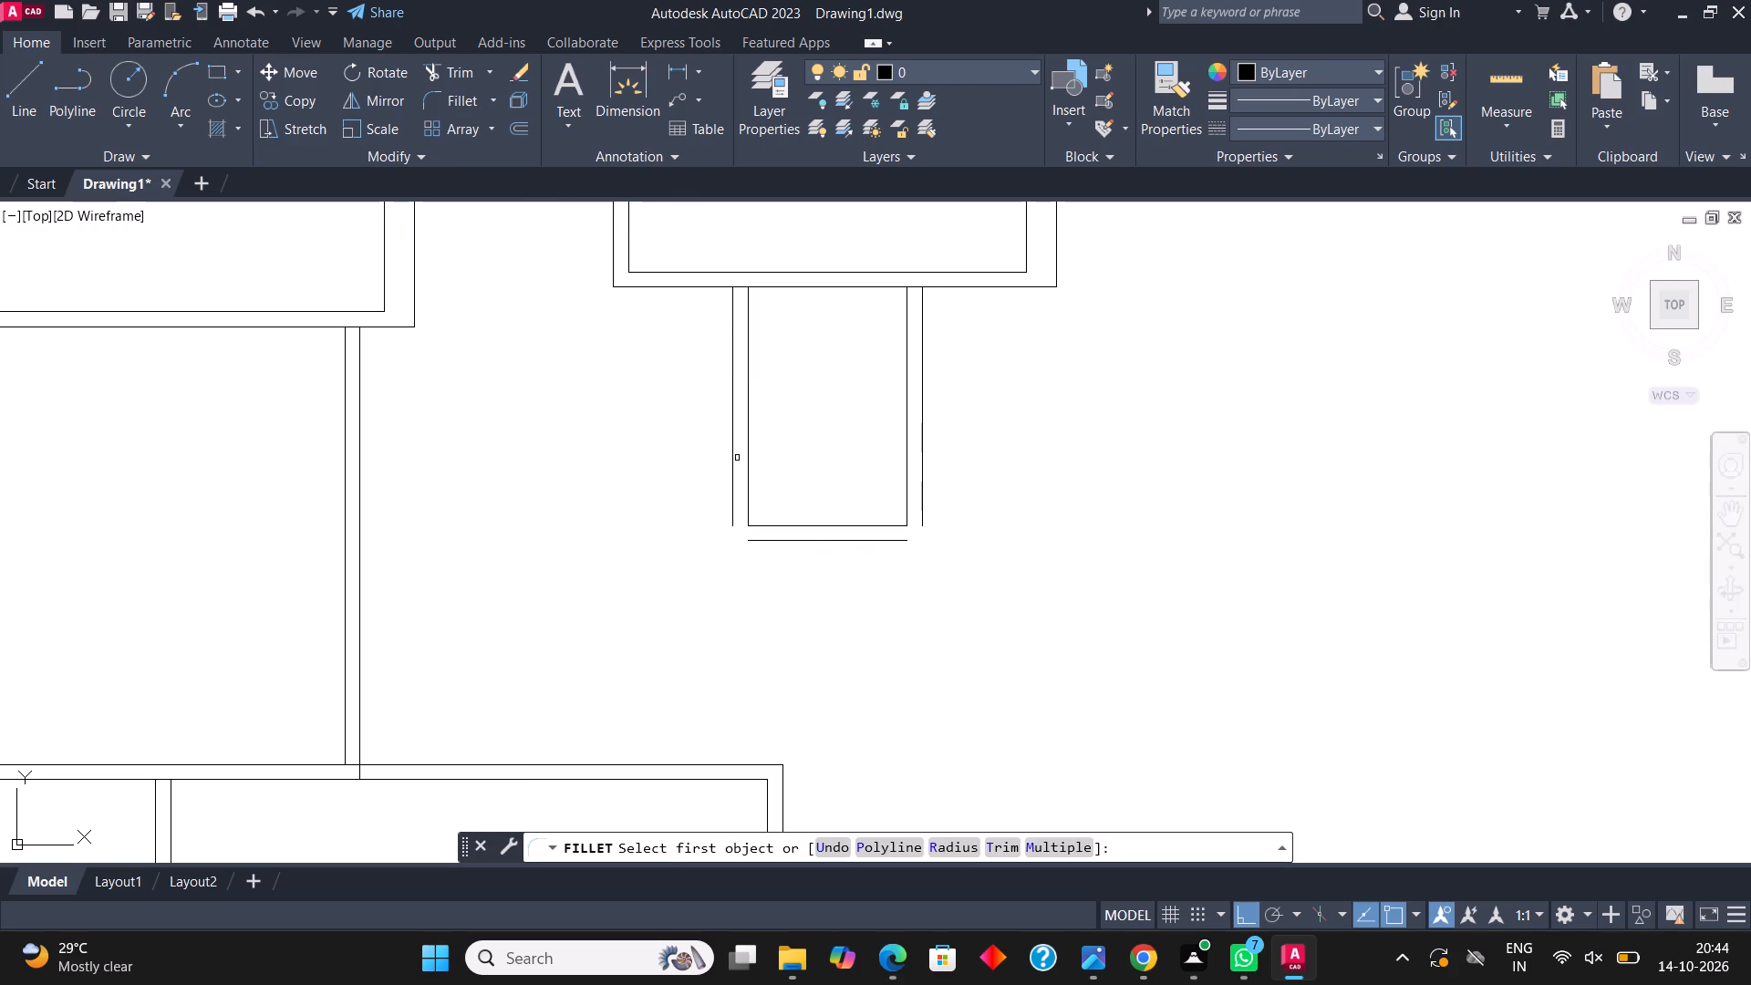
left_click(732, 458)
left_click(769, 542)
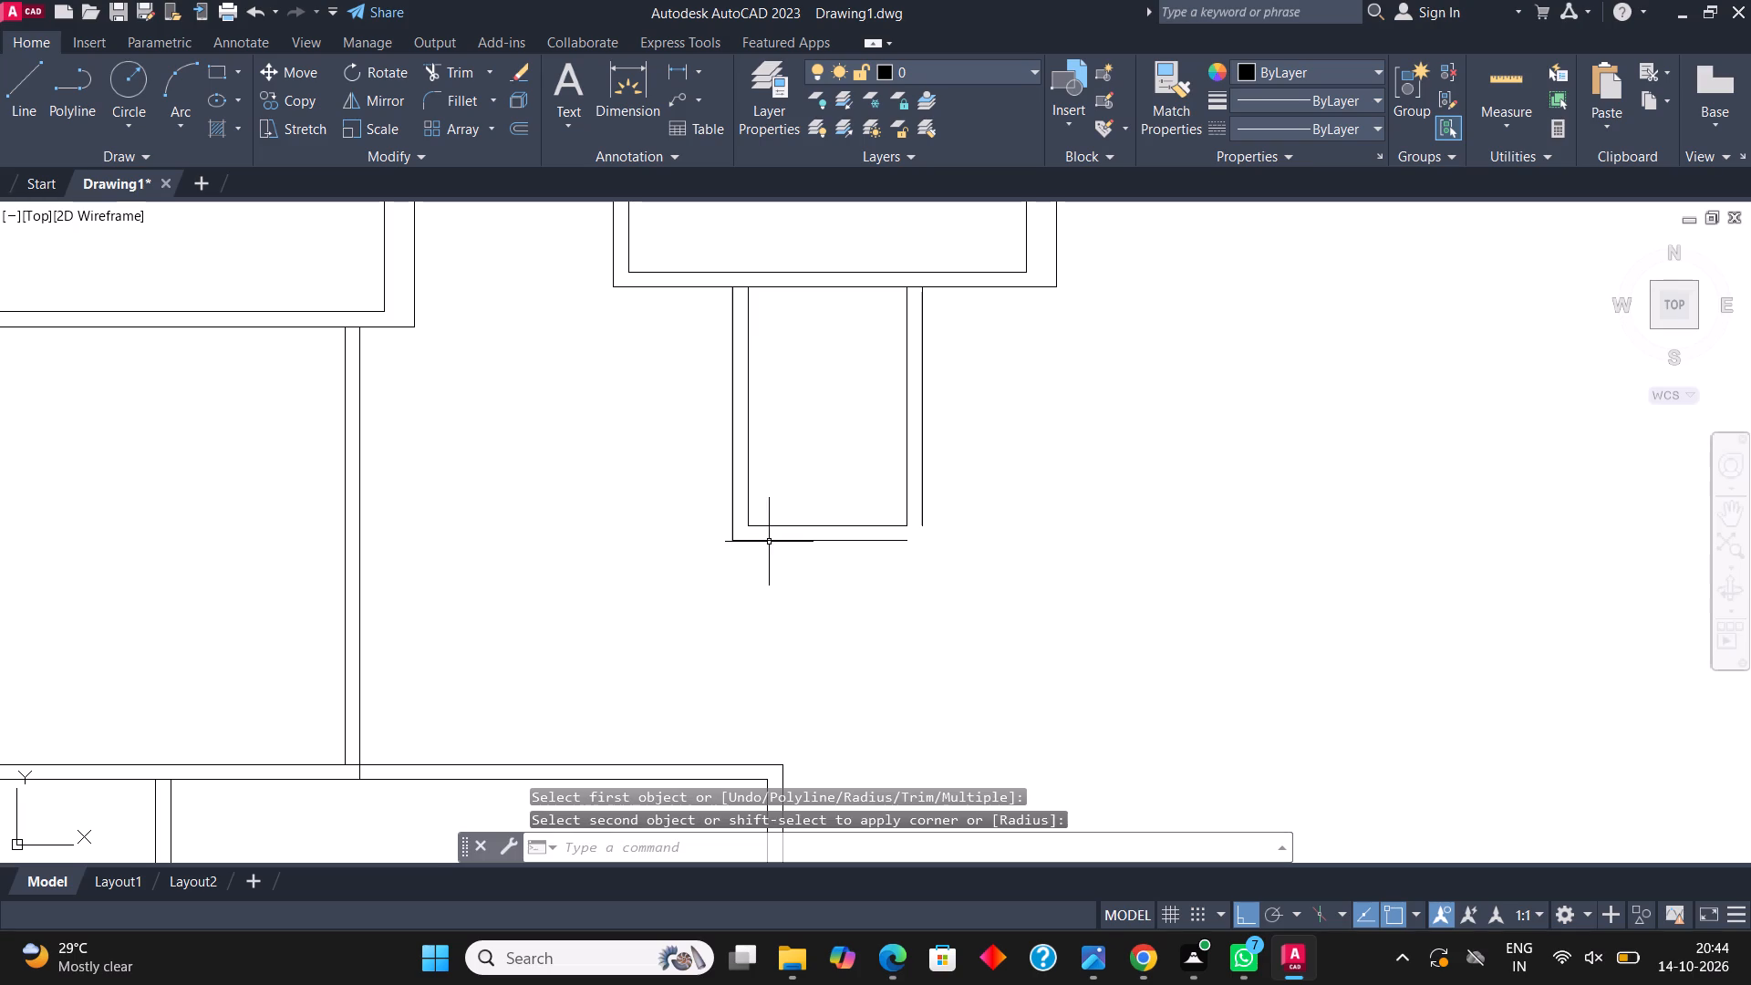
left_click(459, 98)
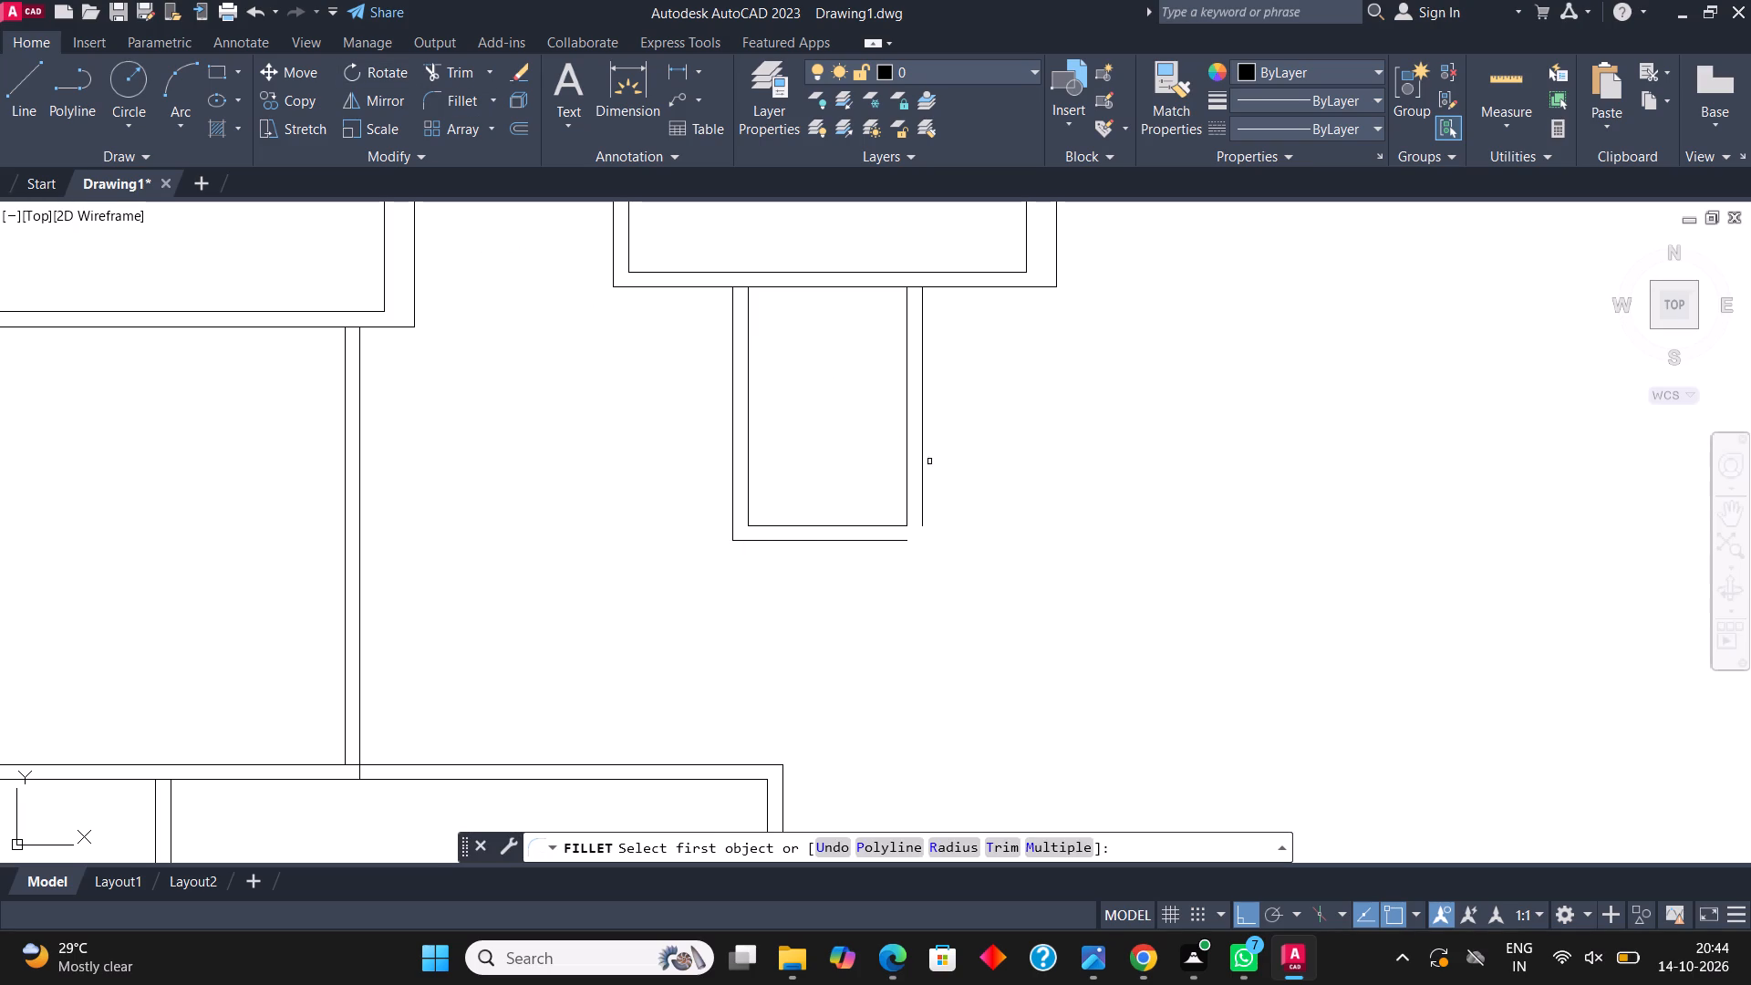
left_click(922, 449)
left_click(882, 544)
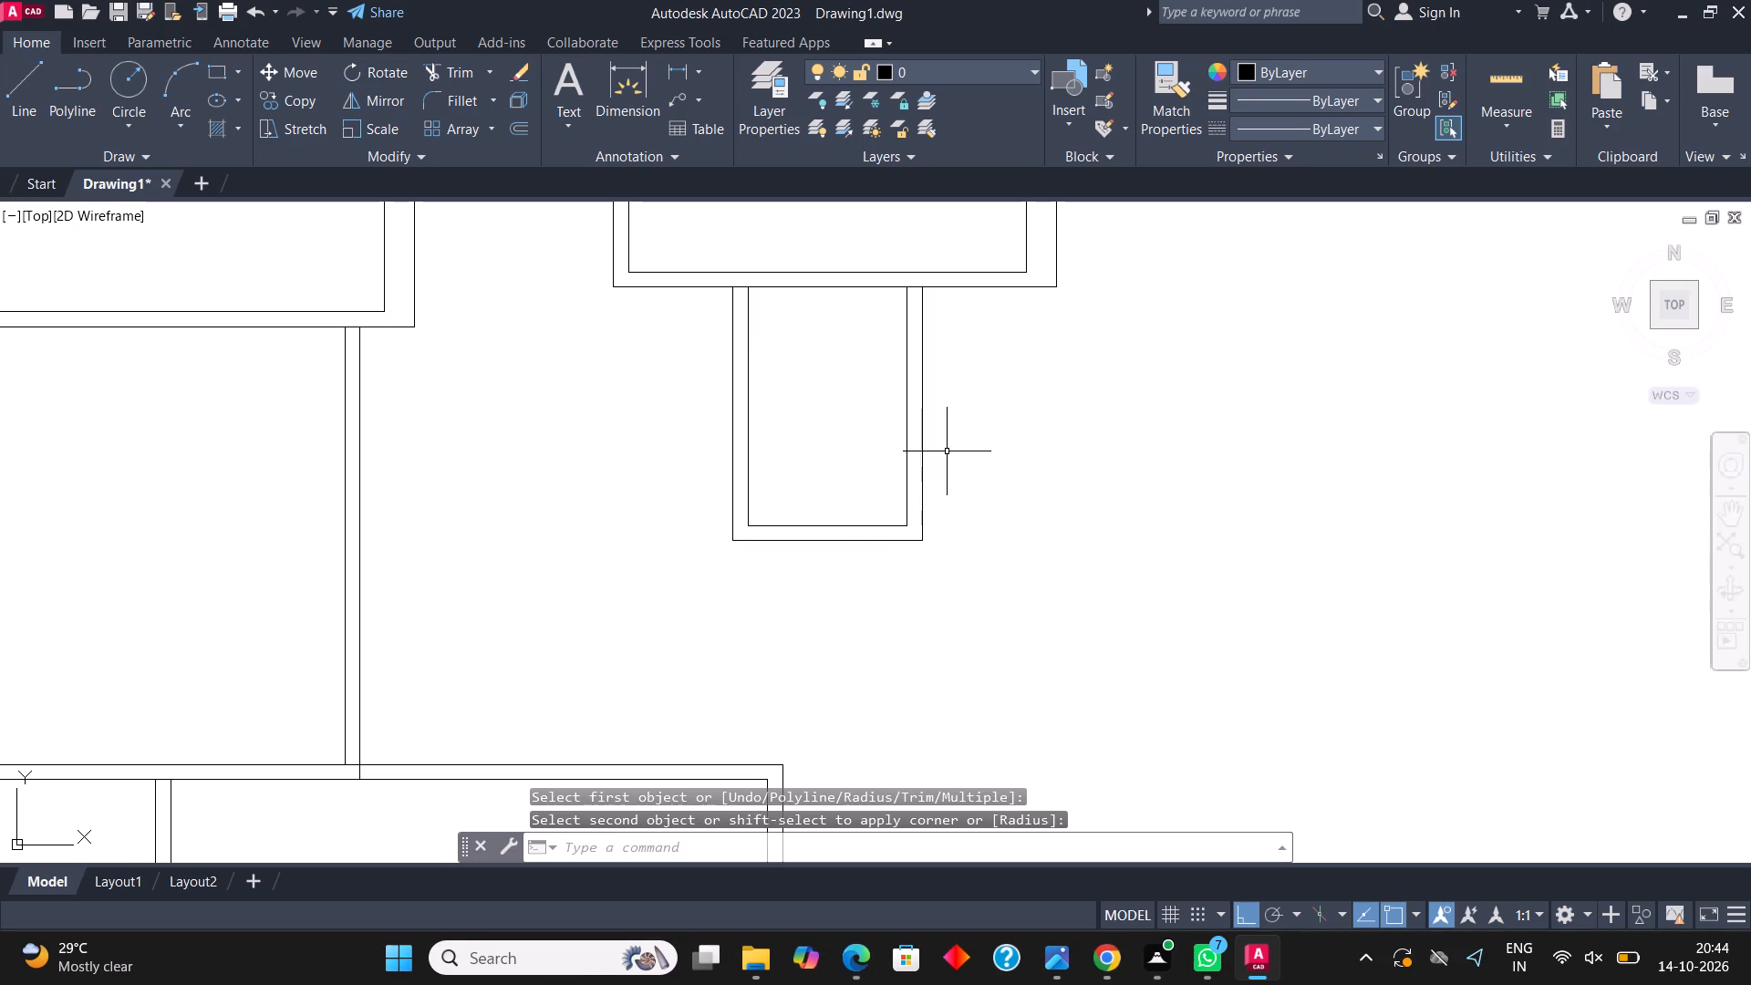
Draw an adjoining outline from the 4' room's outer top-right corner: 5'7.5" right, 6'4.5" down, and back to its outer bottom-right corner.
middle_click_drag(907, 410, 800, 462)
left_click(16, 94)
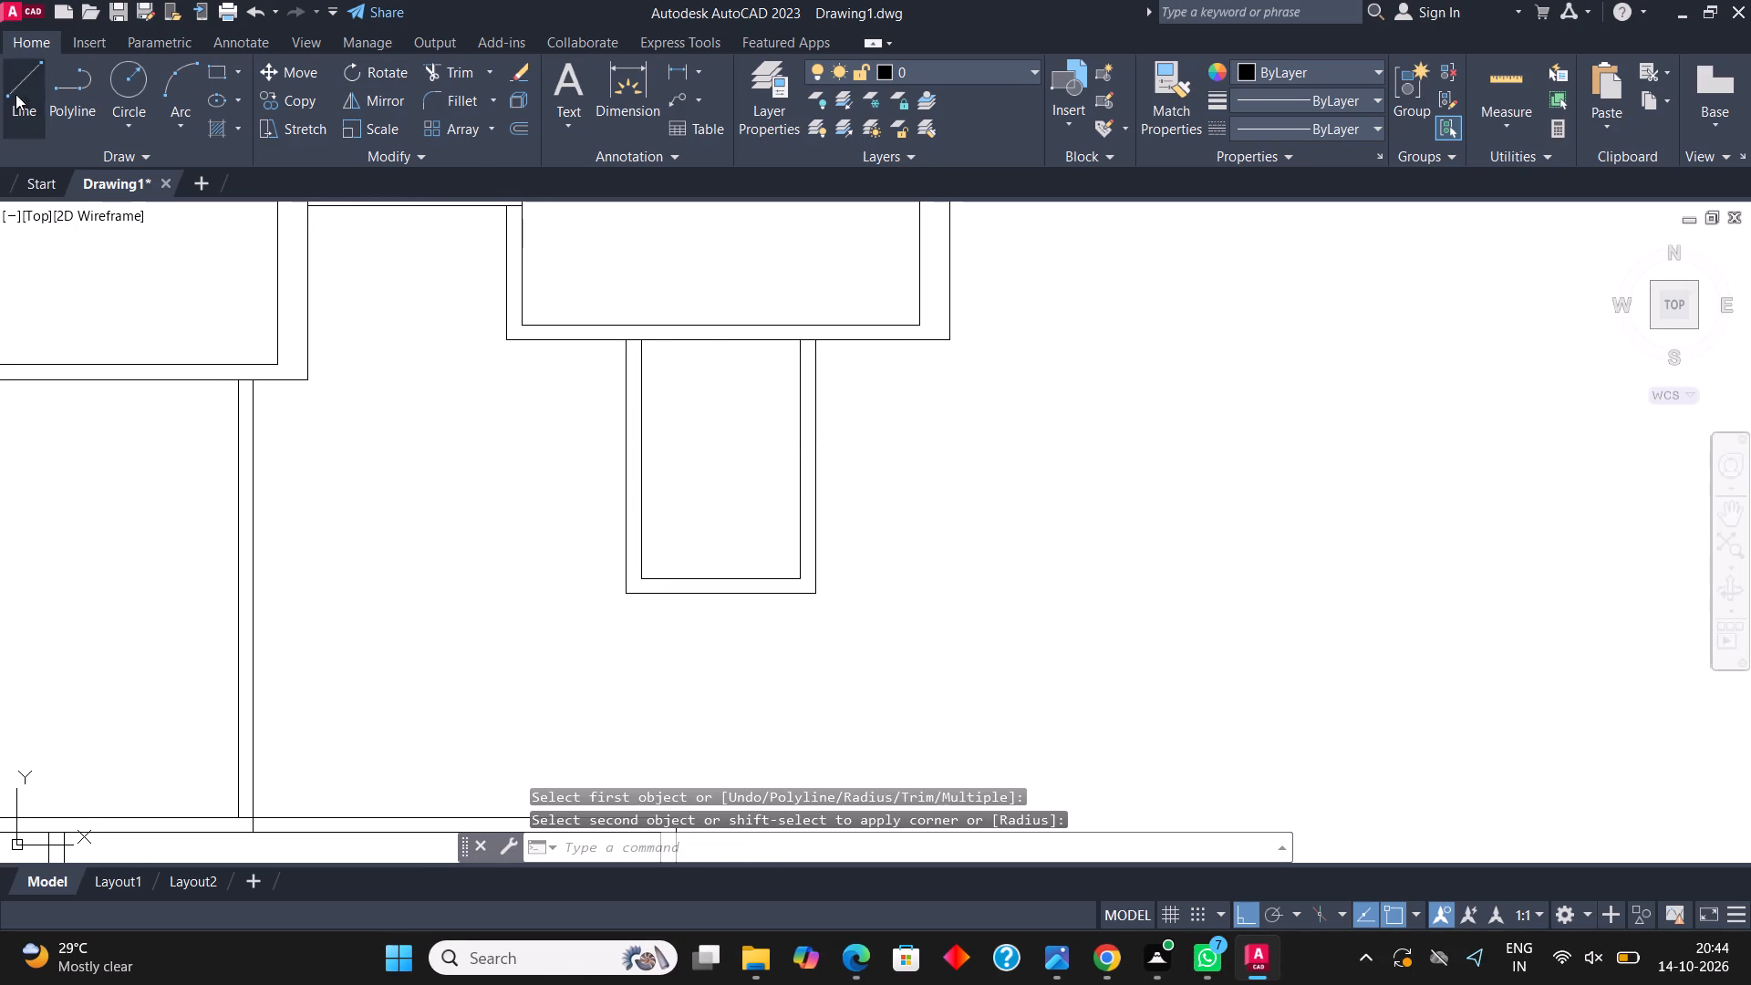
left_click(808, 338)
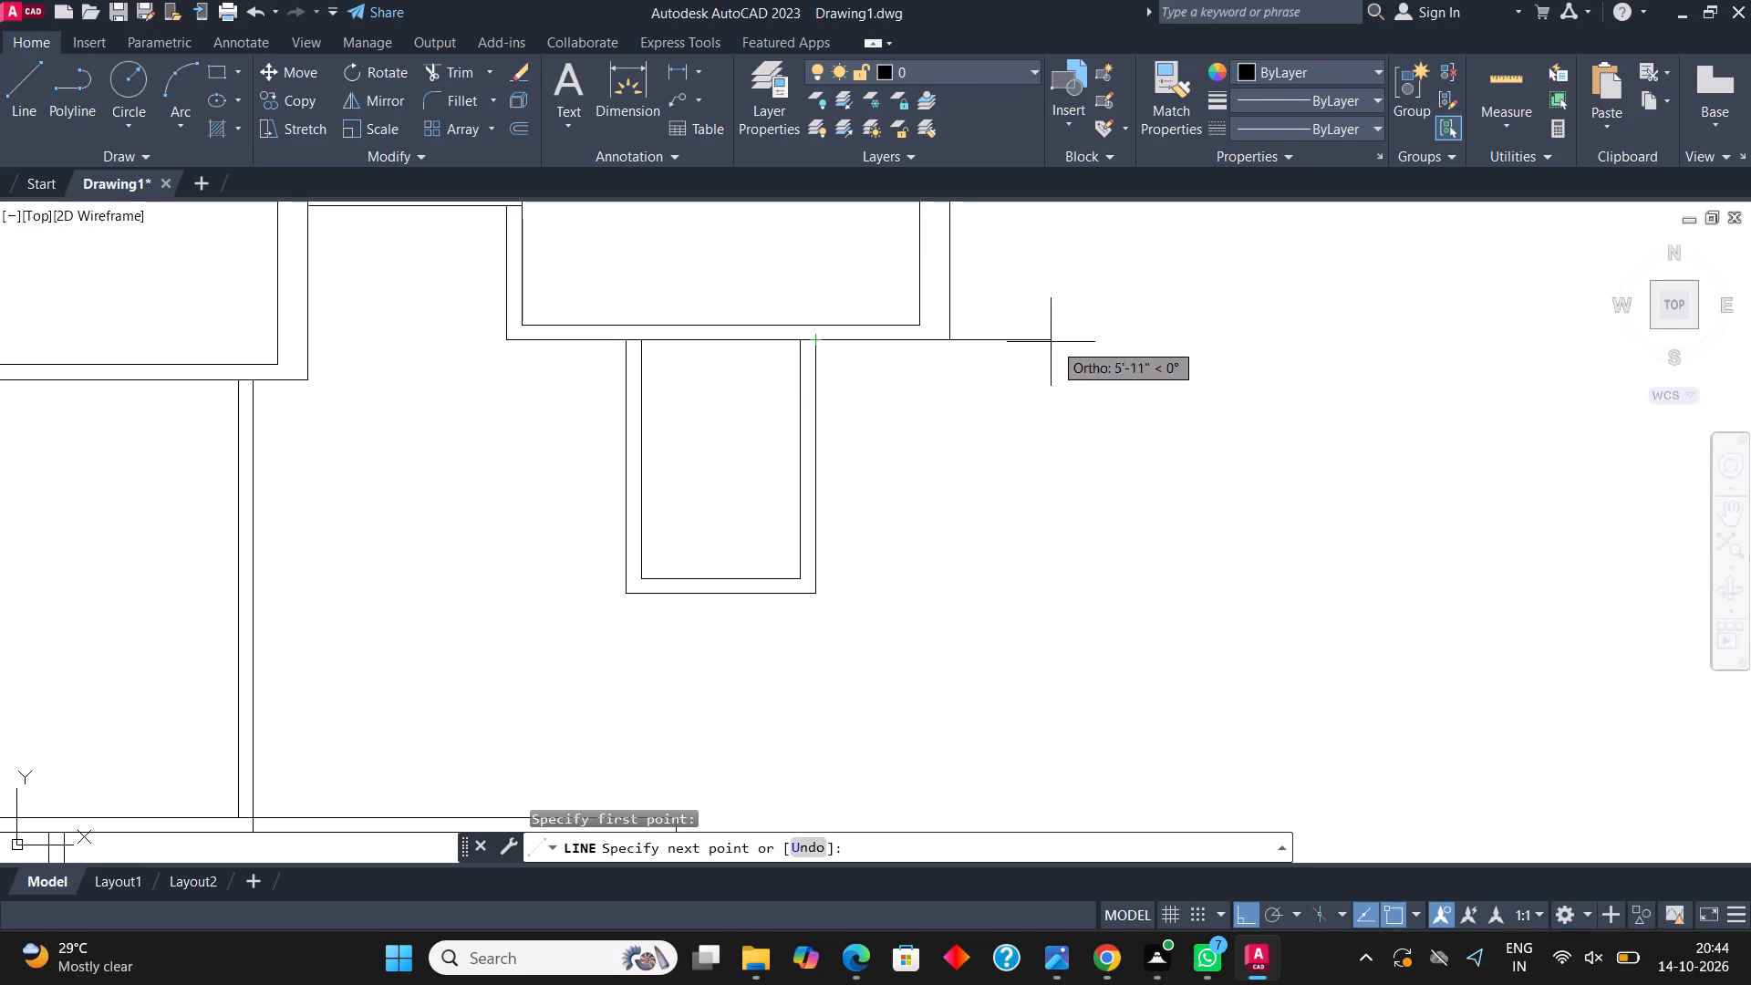
type("5'")
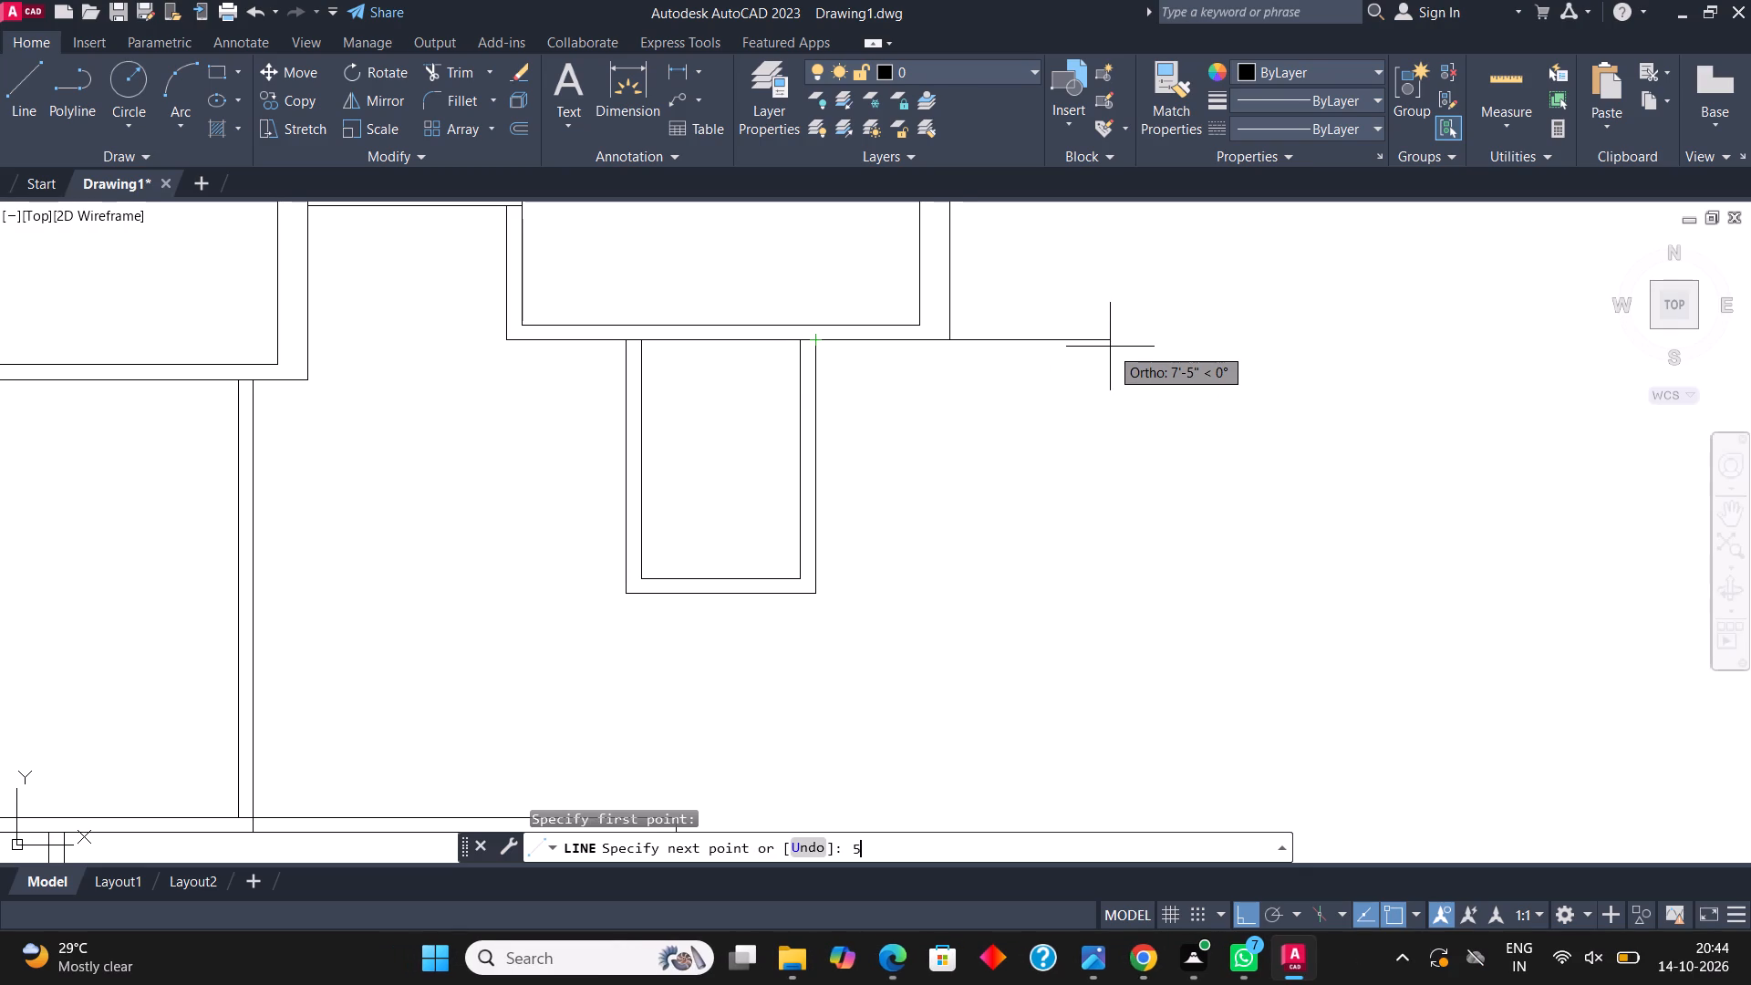
key("7")
type(".5\"")
key("Return")
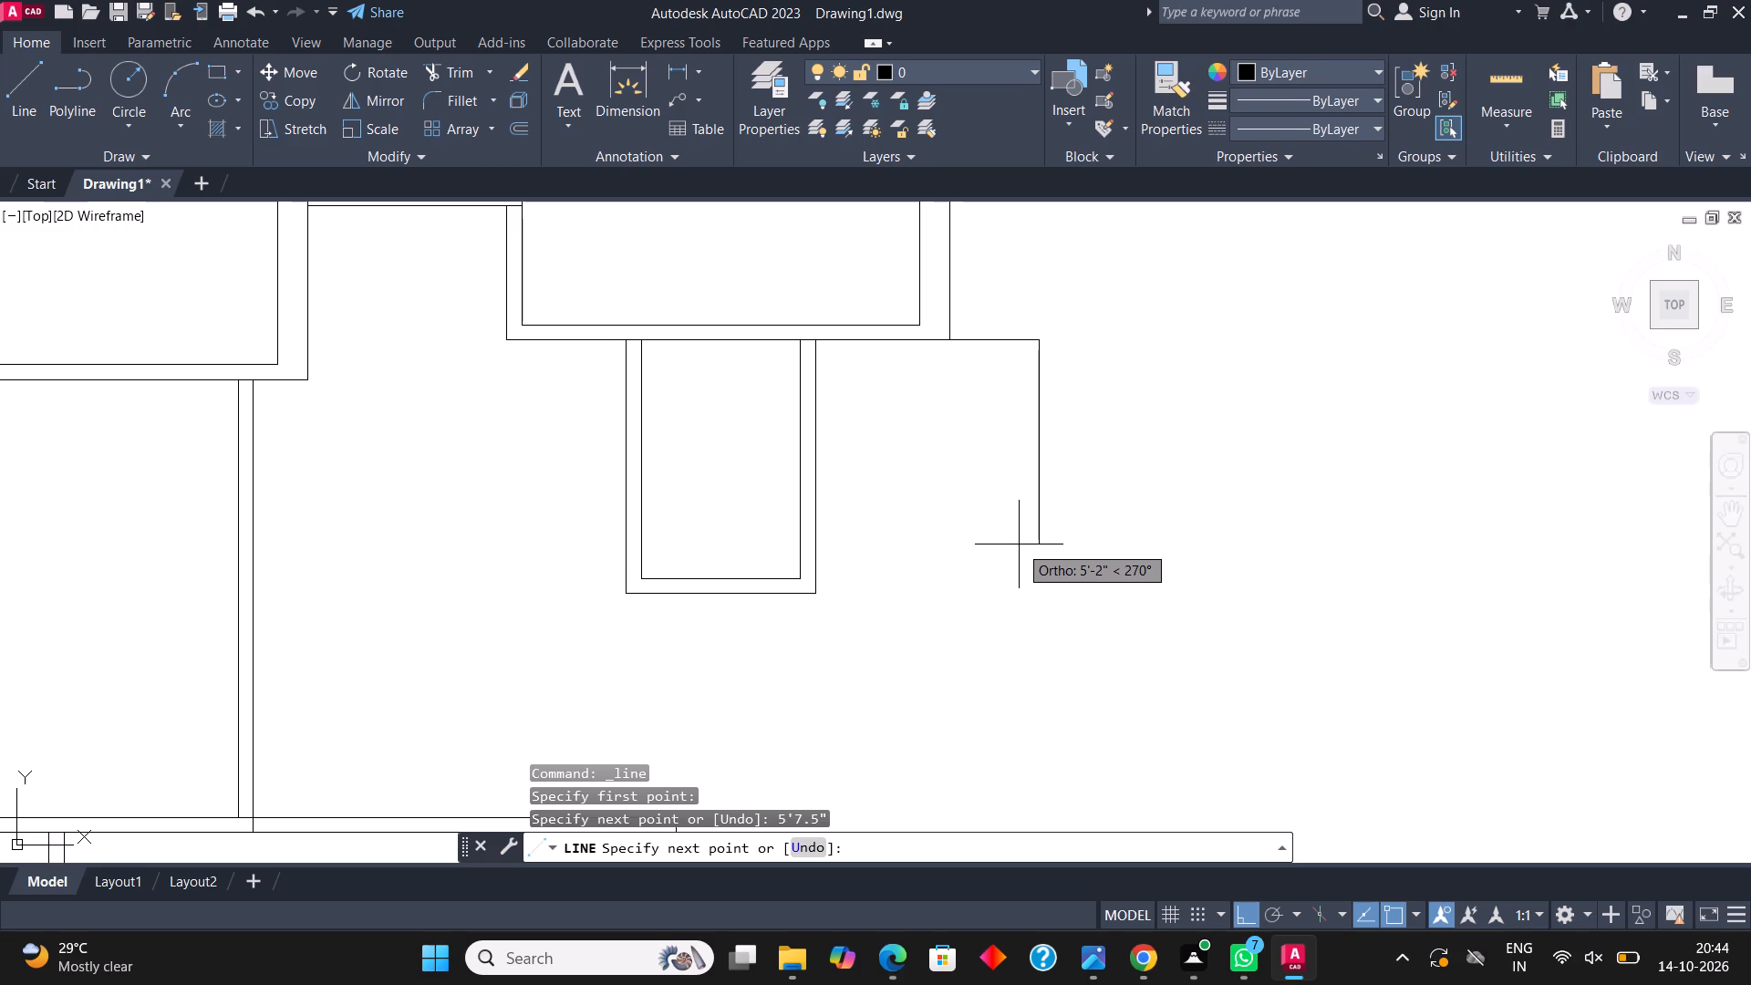
type("6'")
type("4.5\"")
key("Return")
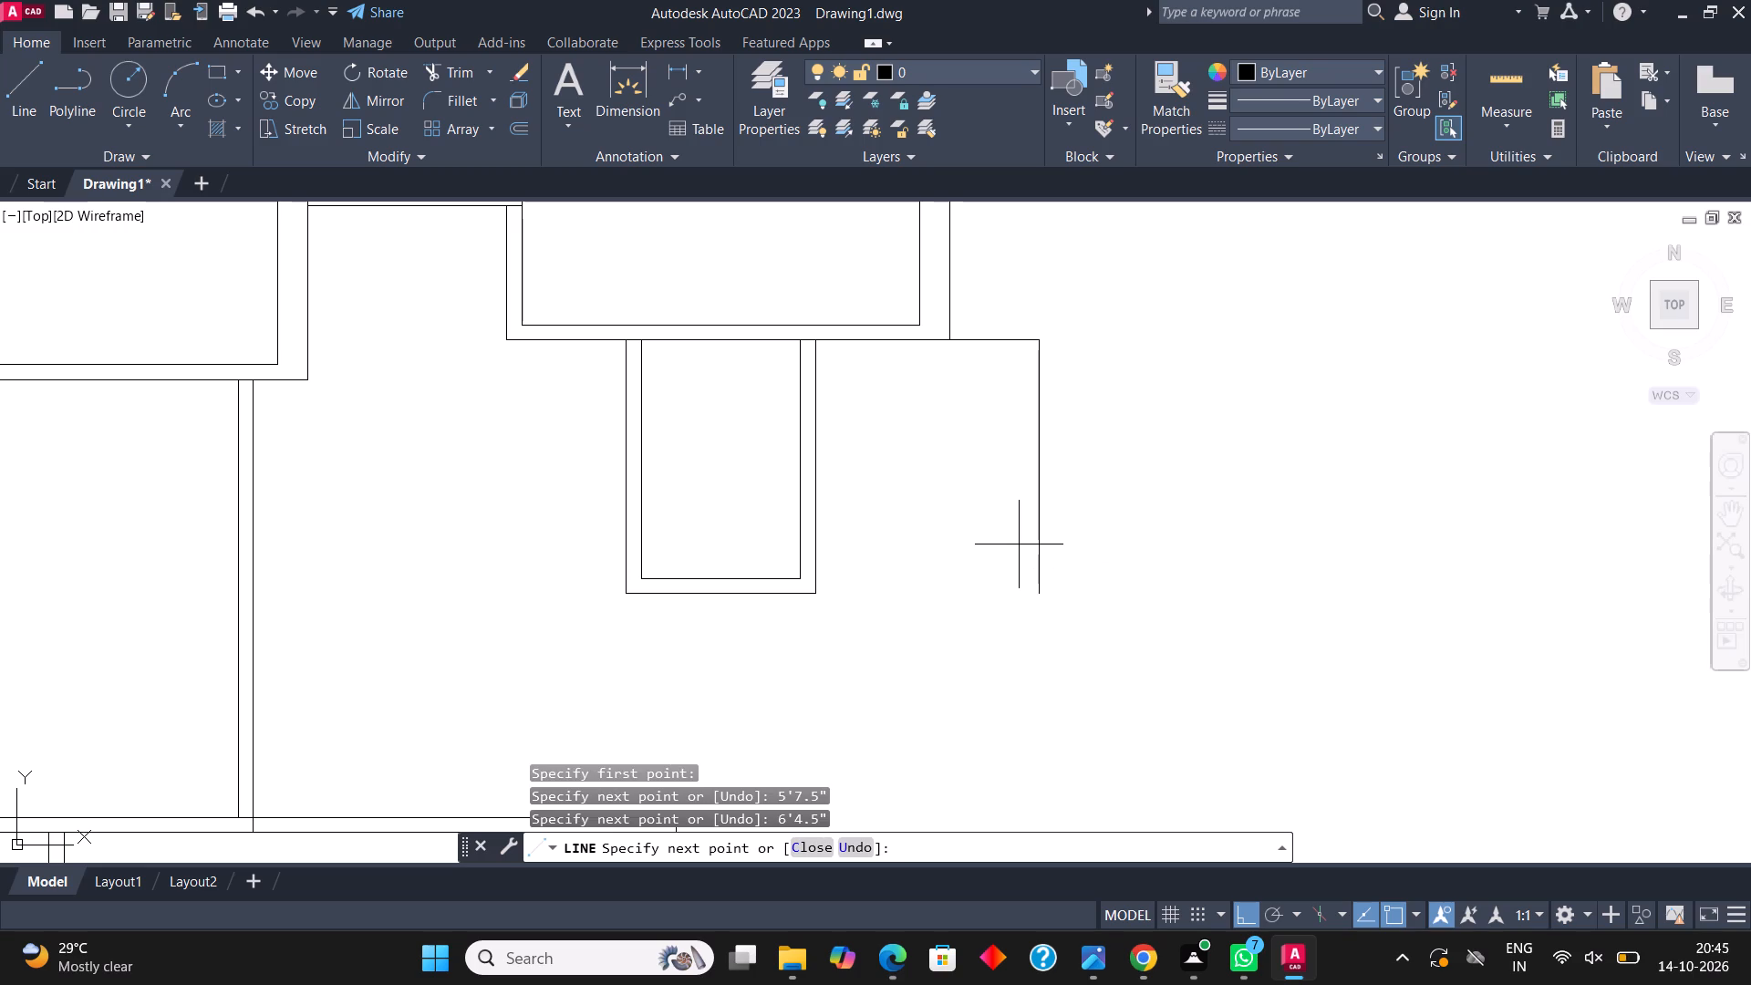
left_click(807, 595)
key("Escape")
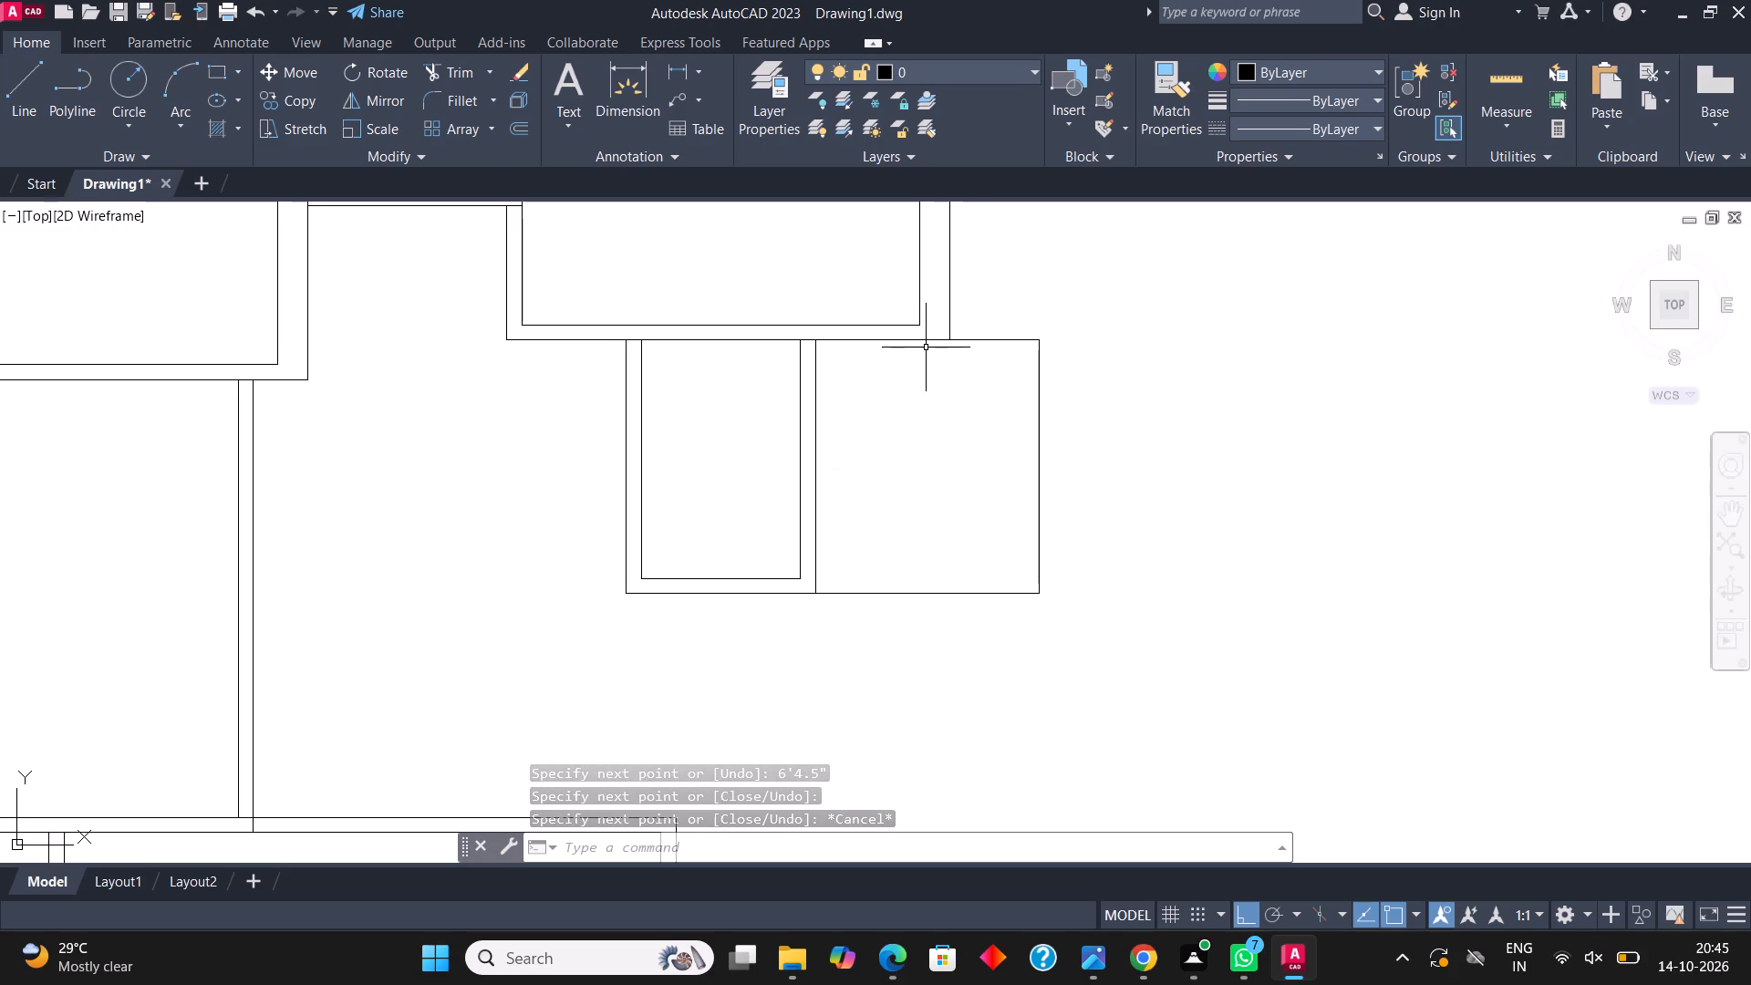
Draw a 5'7.5" line and a 6'4.5" line again from the 4' room's outer top-right corner over the adjoining outline.
left_click(18, 83)
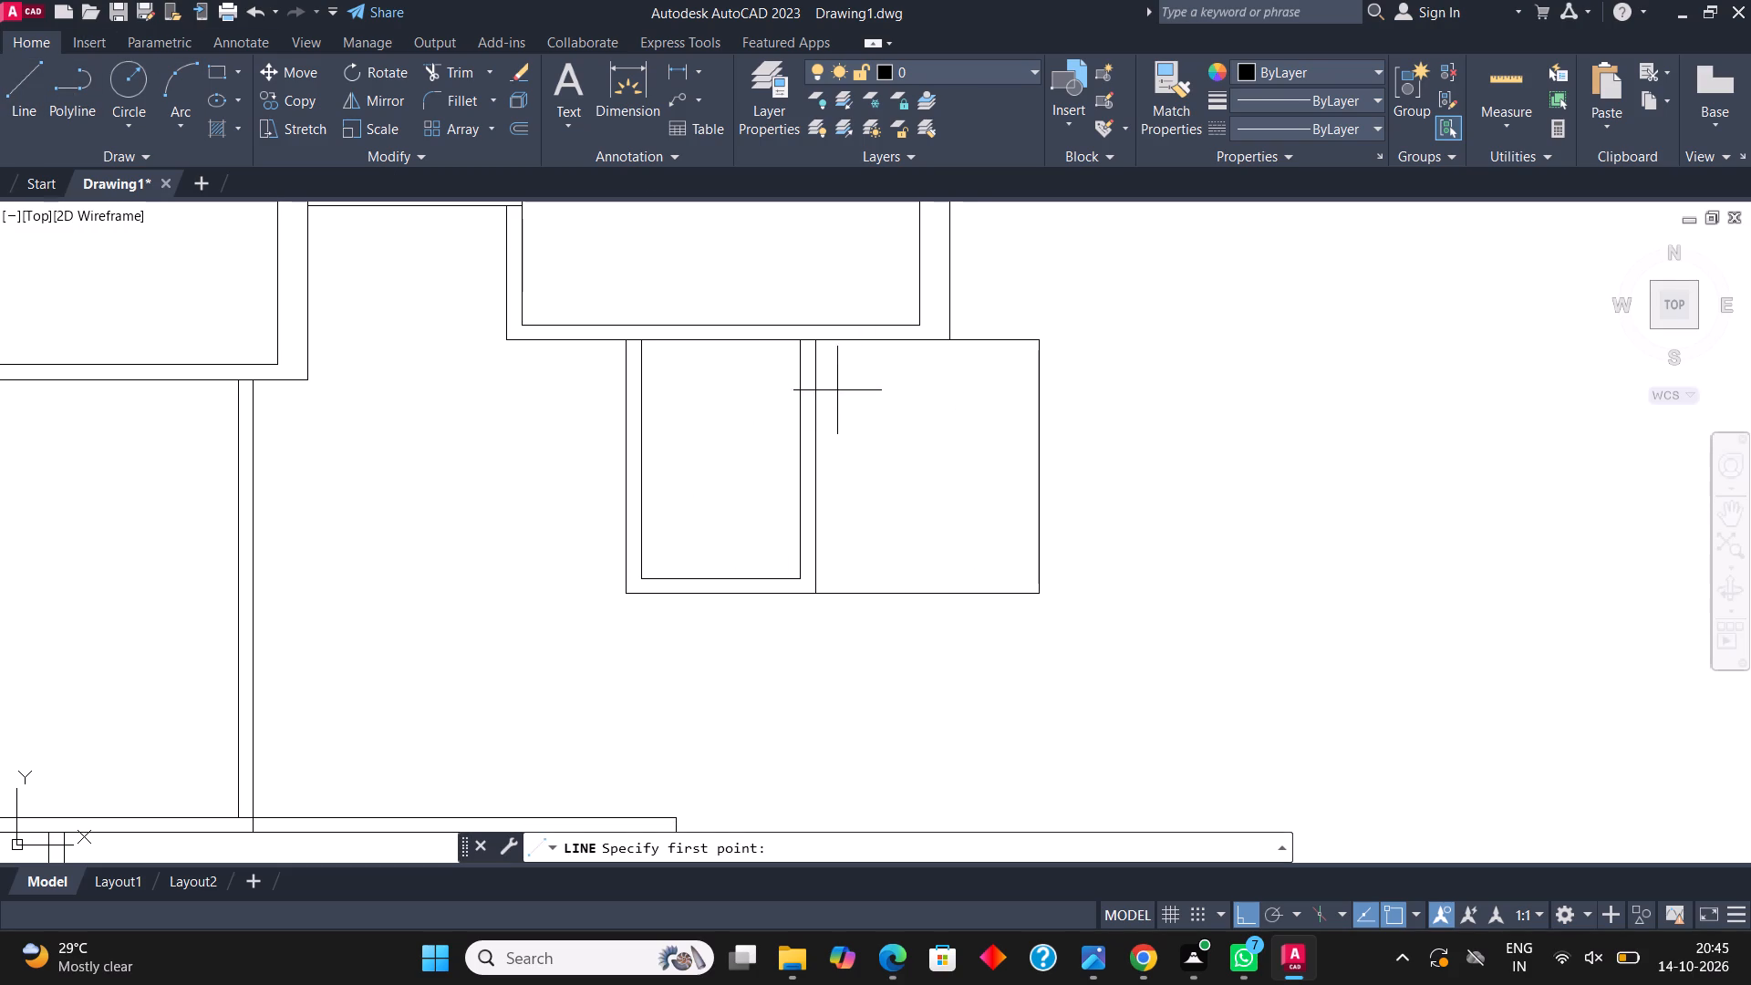
left_click(813, 341)
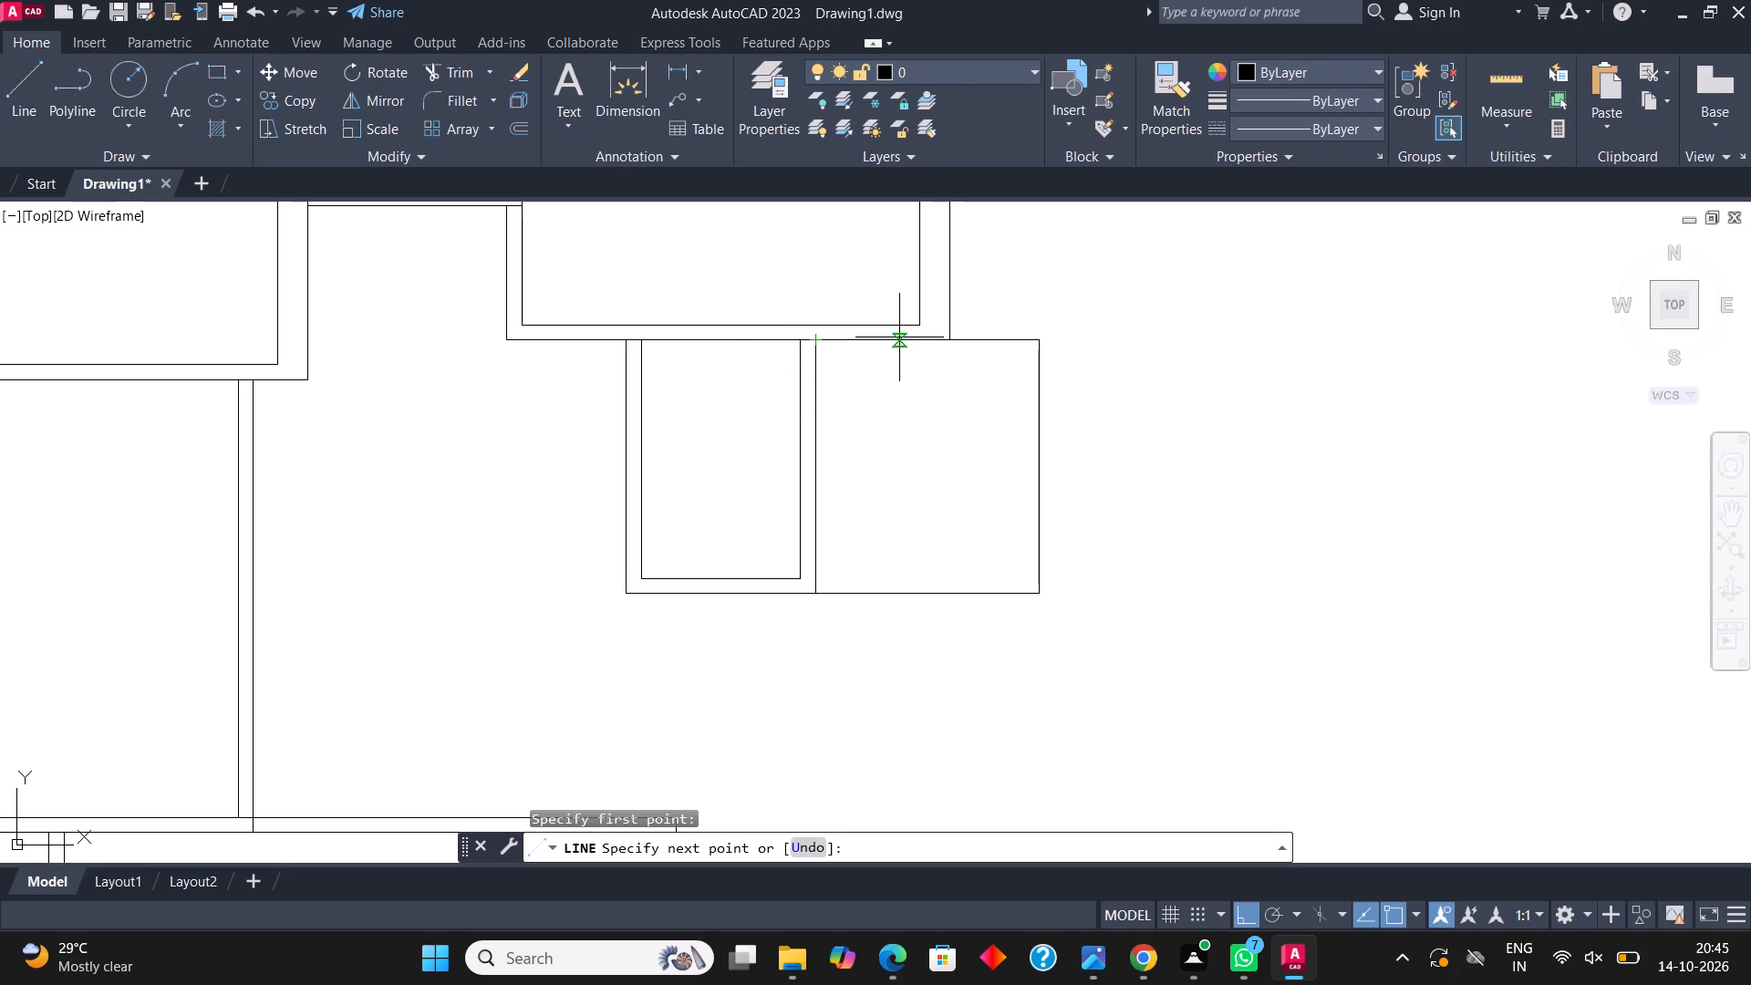
type("5'7.5\"")
key("Return")
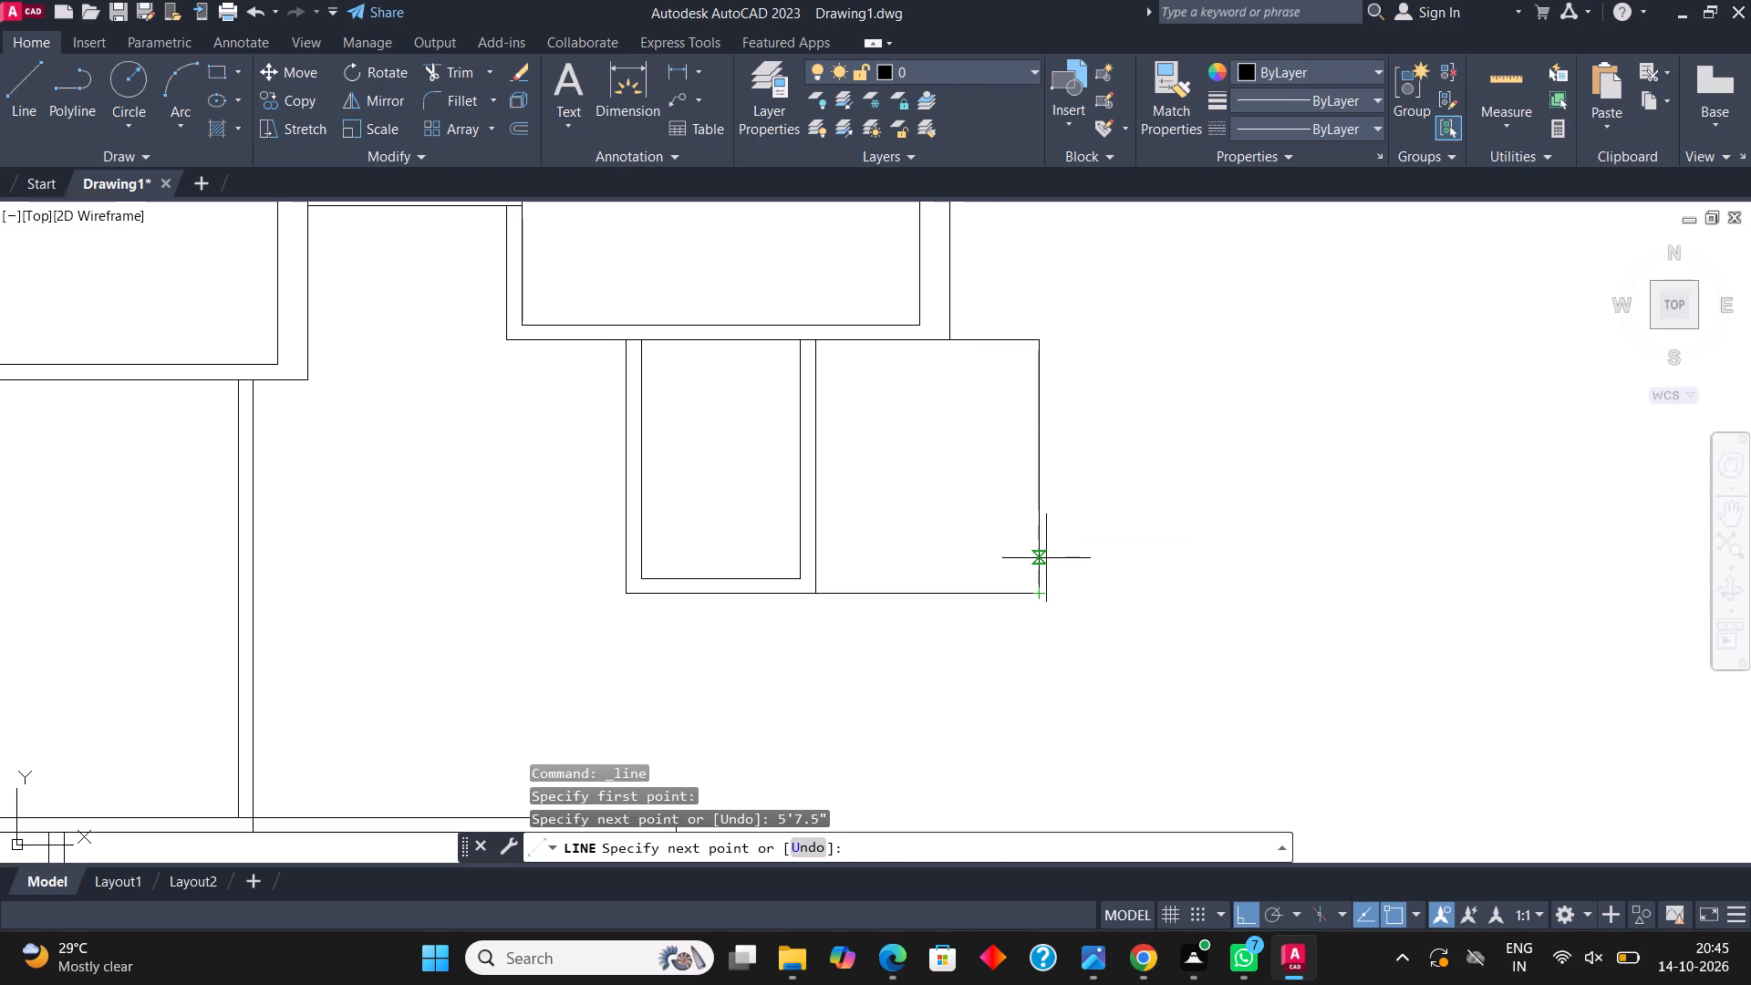
type("6'4.5\"")
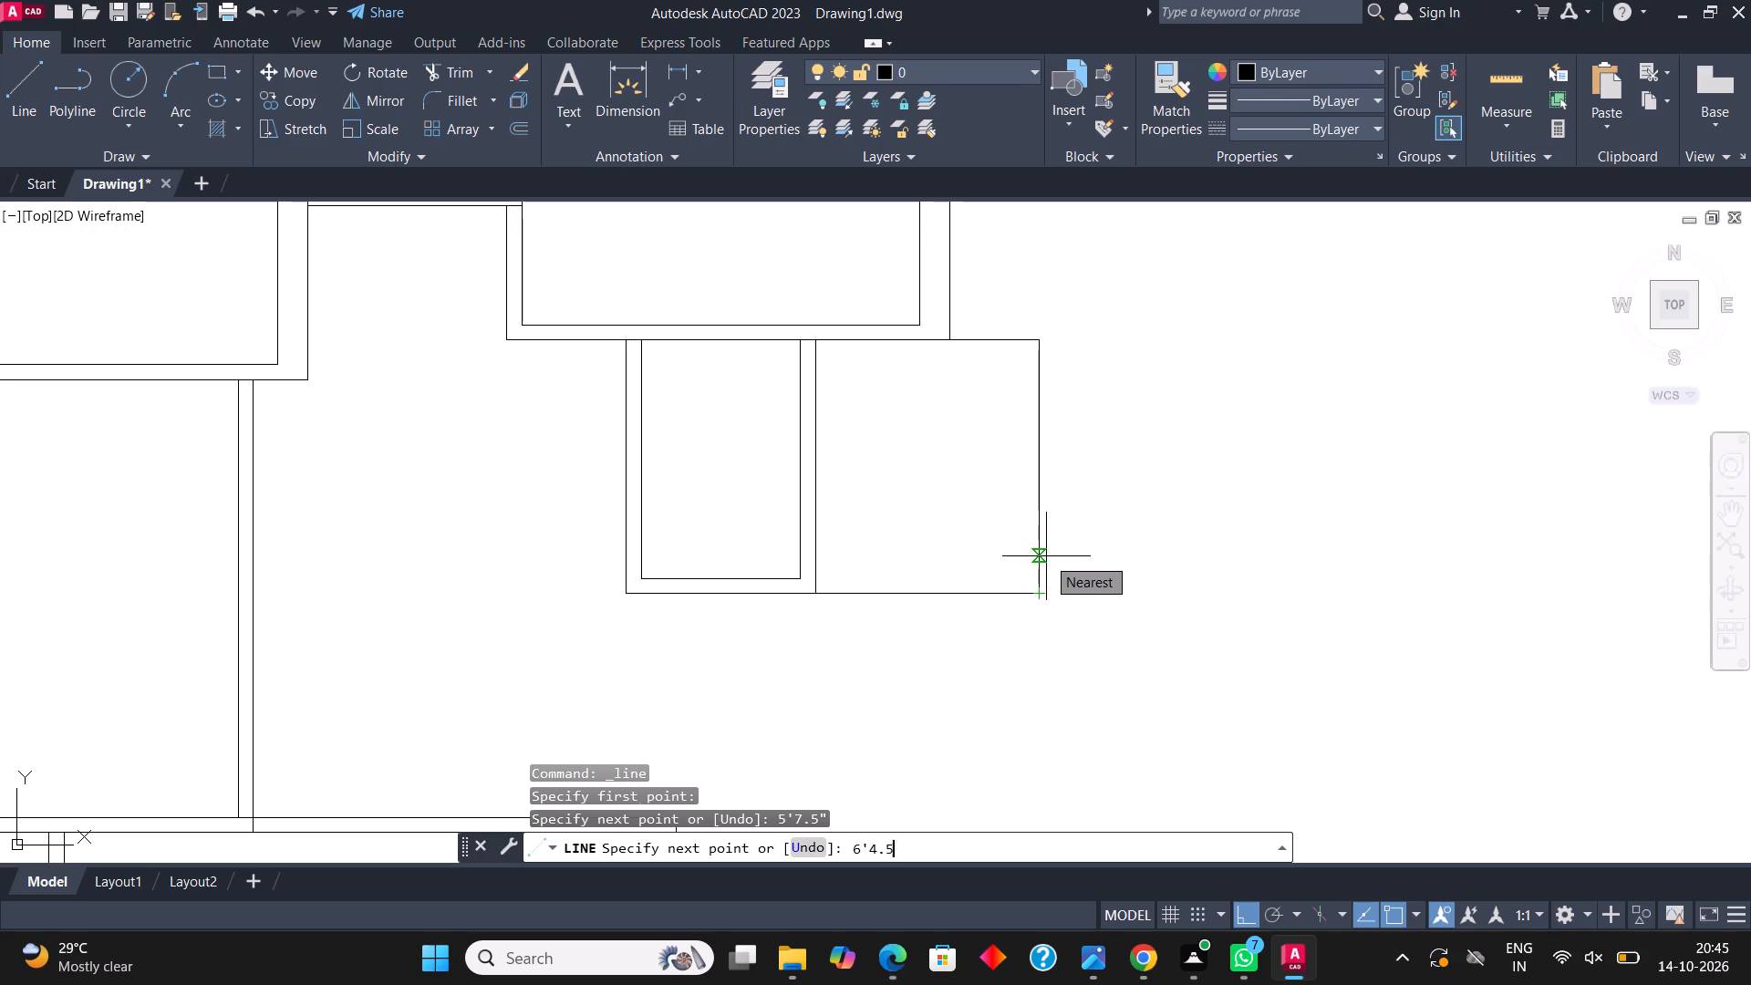
key("Return")
key("Escape")
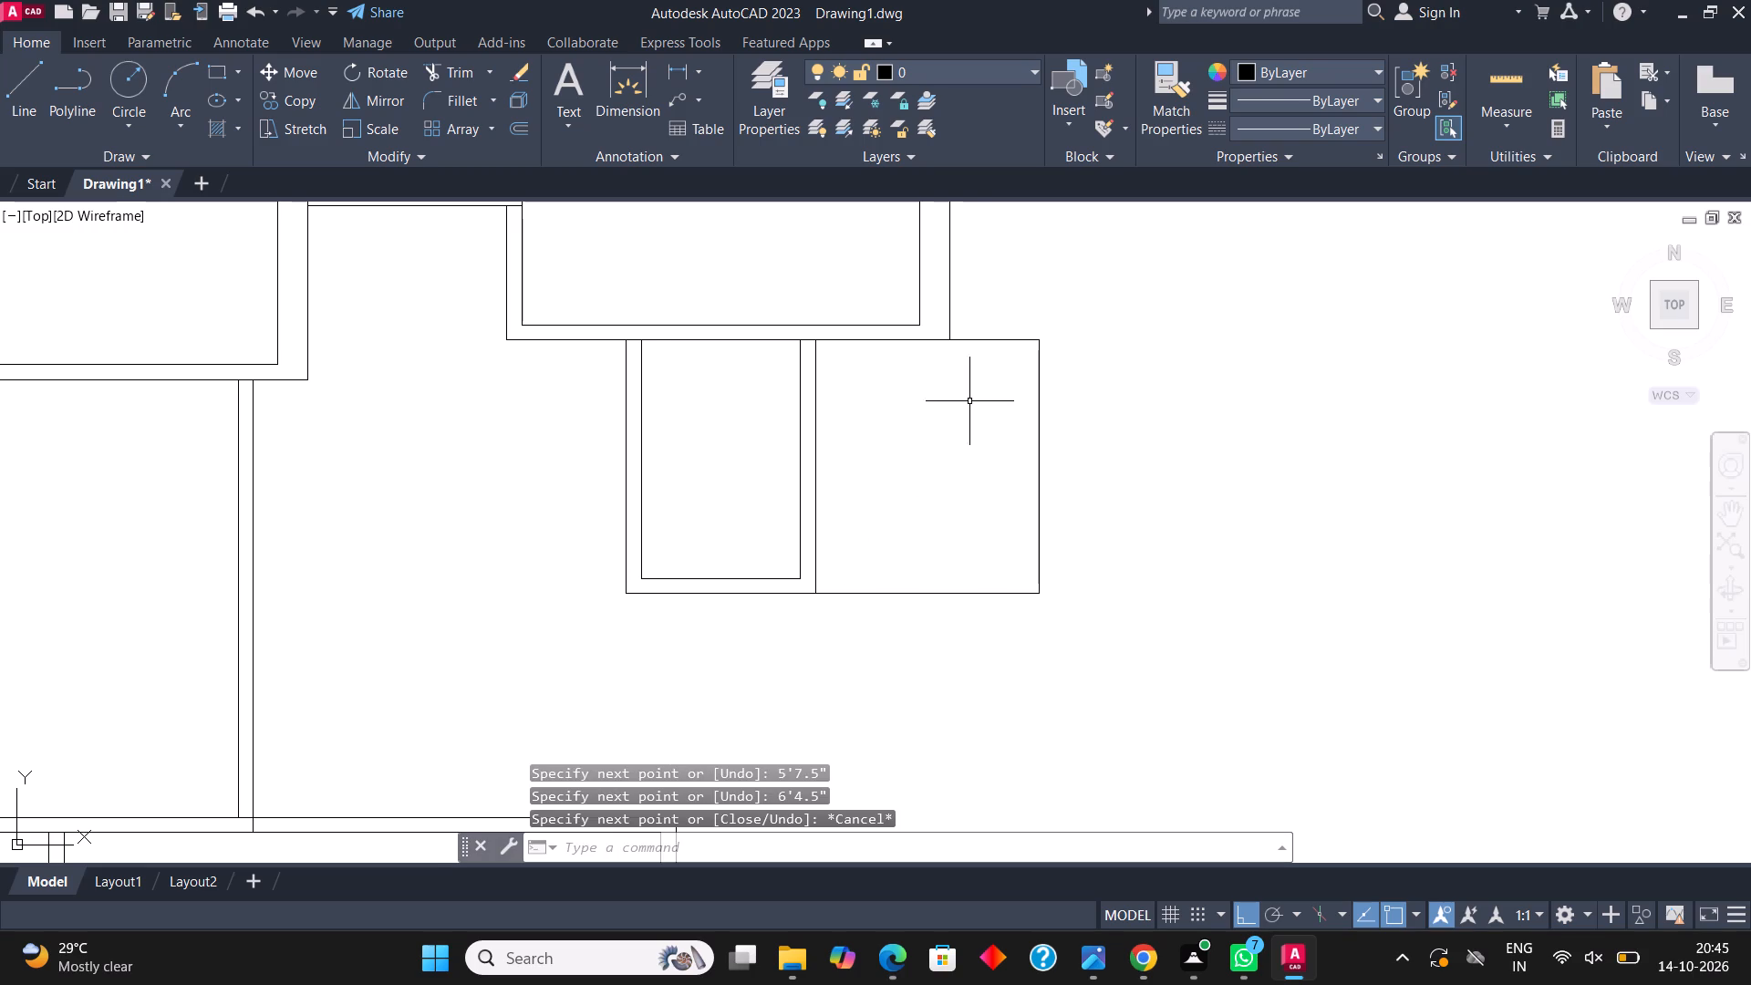
Erase the bottom line of the adjoining outline.
middle_click_drag(957, 392, 922, 395)
left_click(910, 612)
left_click(894, 589)
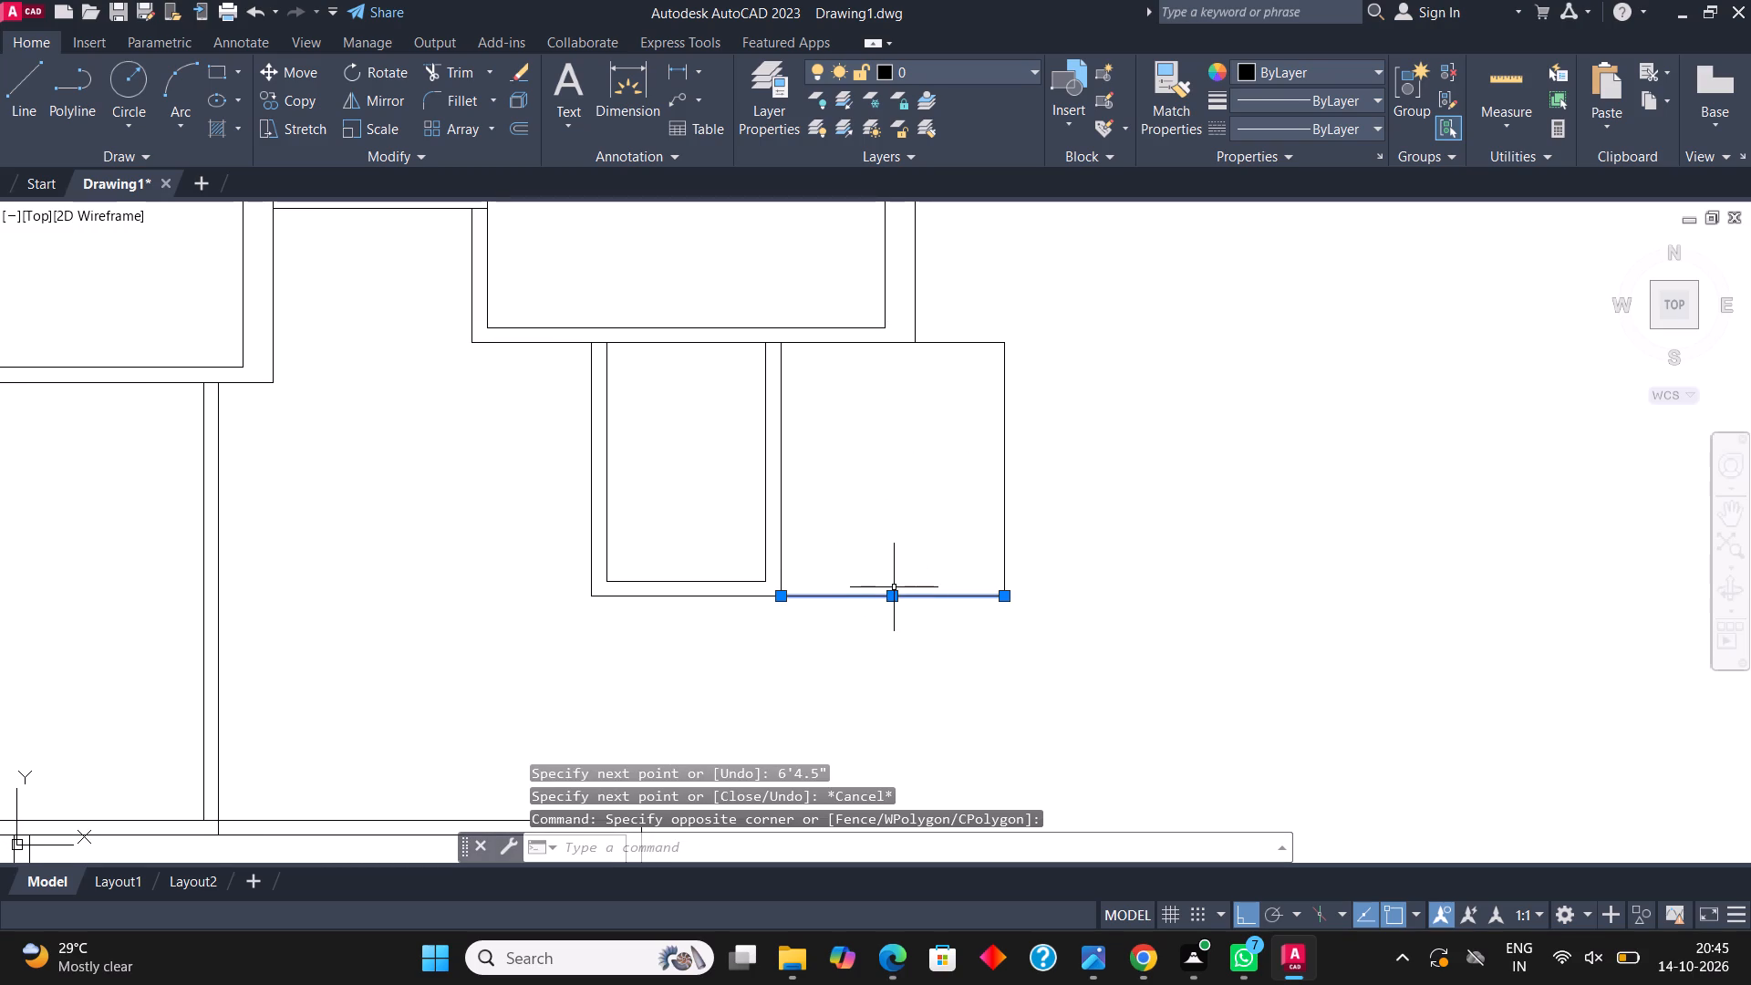
key("Escape")
left_click(879, 596)
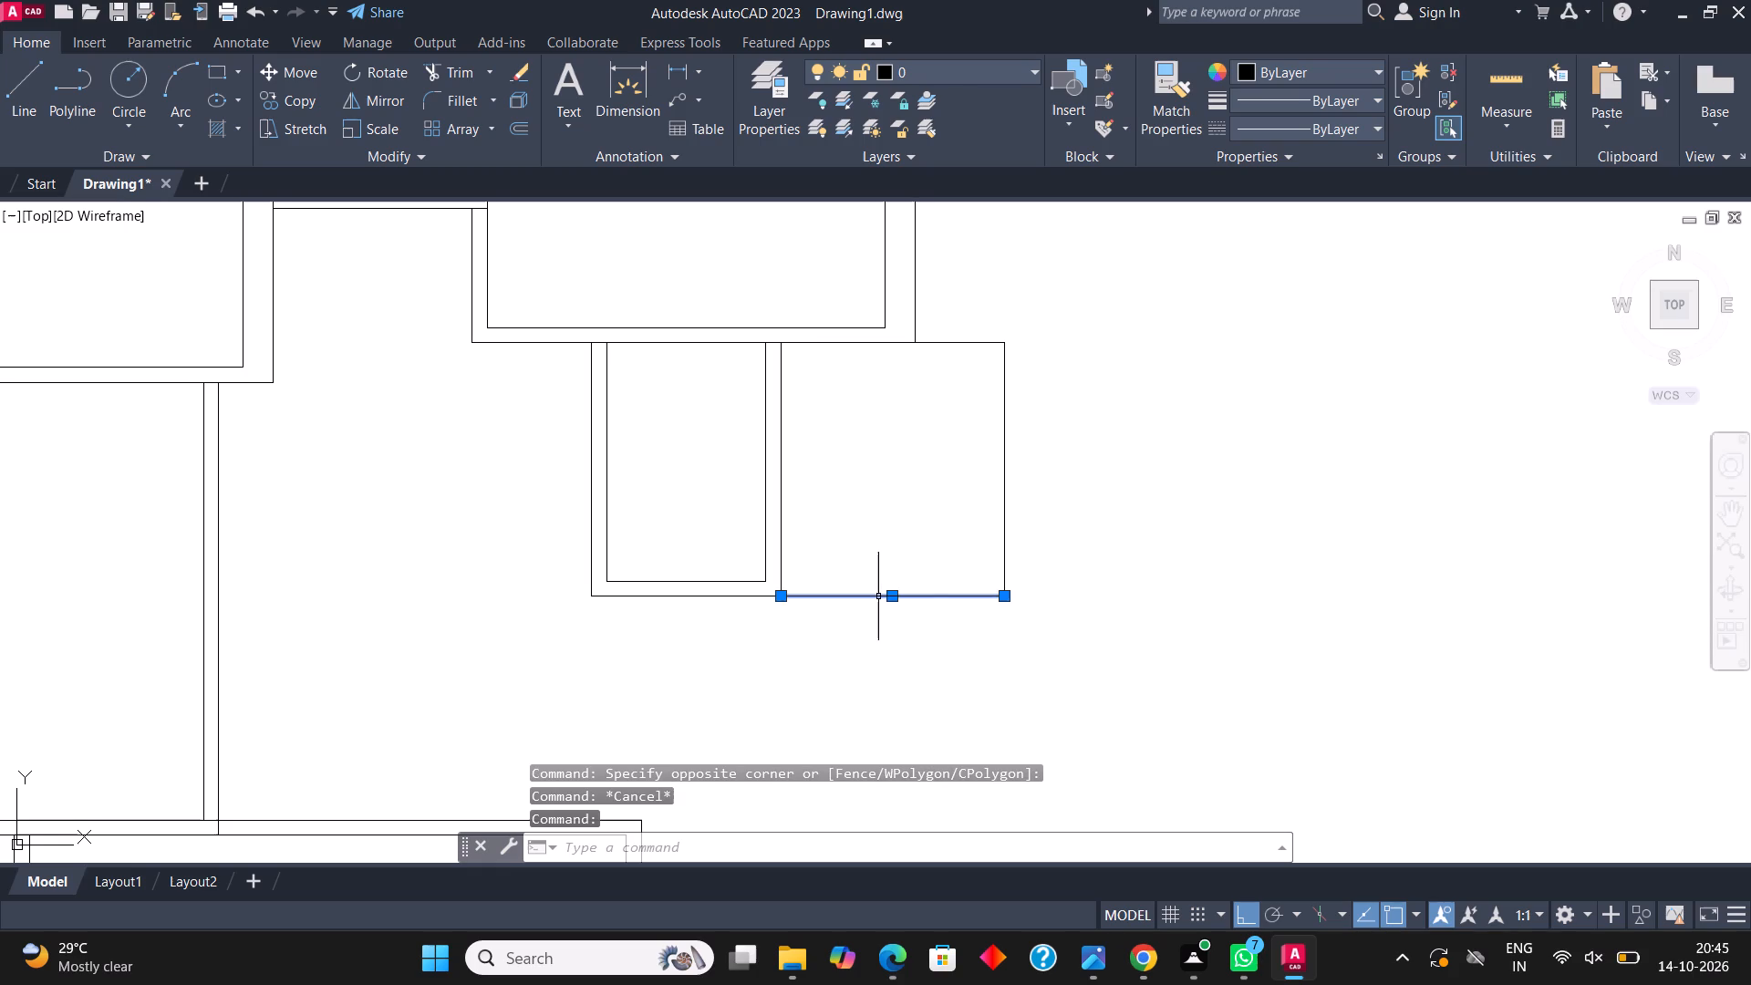
key("Delete")
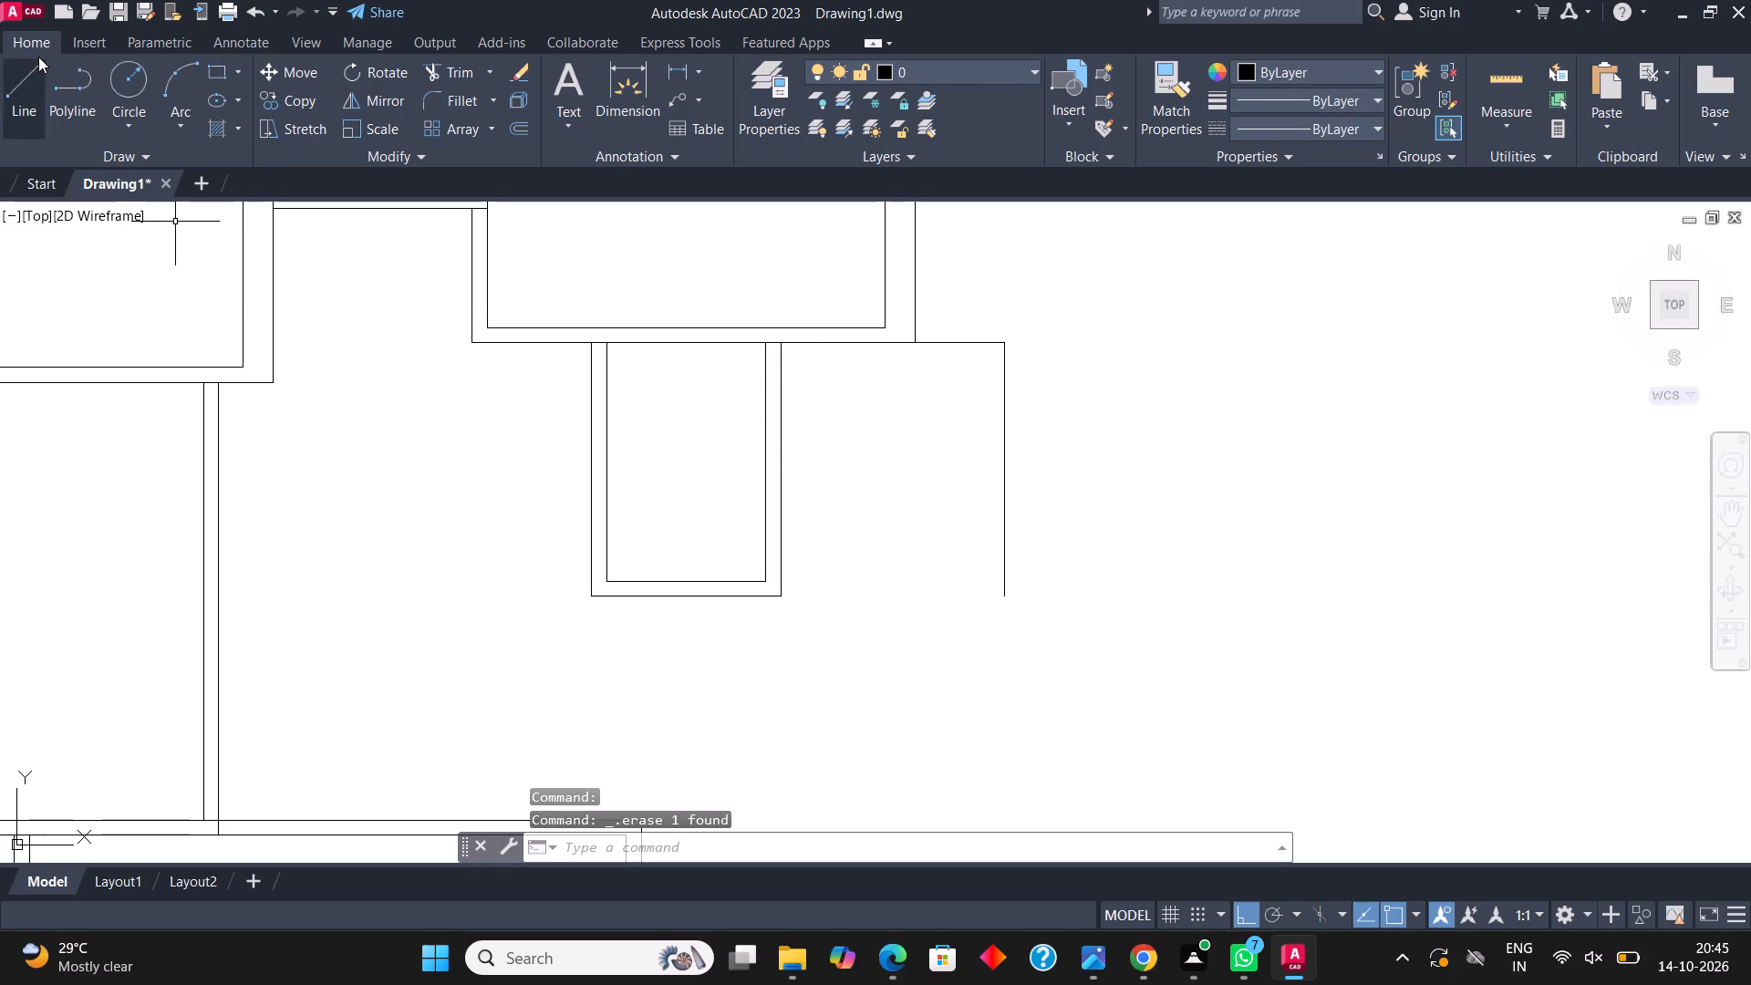
Draw a horizontal line from the 4' room's inner bottom-right corner to the adjoining outline's right line.
left_click(20, 78)
scroll(924, 570, "up", 1)
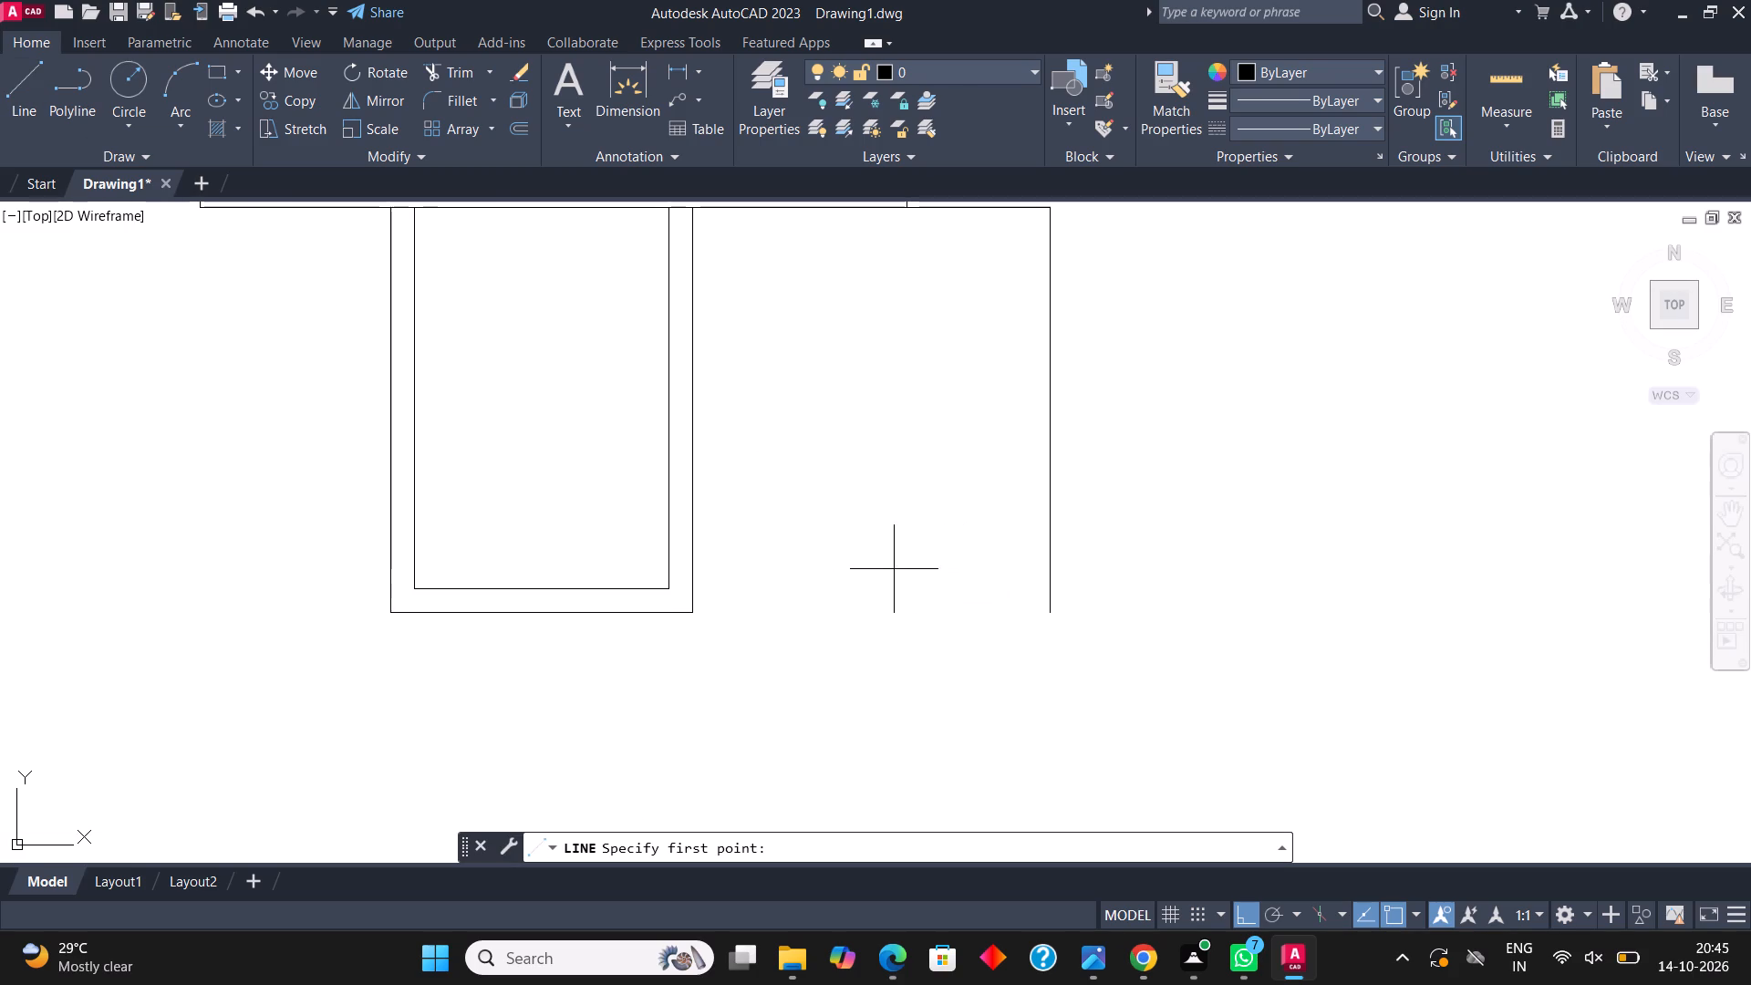
left_click(663, 589)
left_click(1052, 592)
key("Escape")
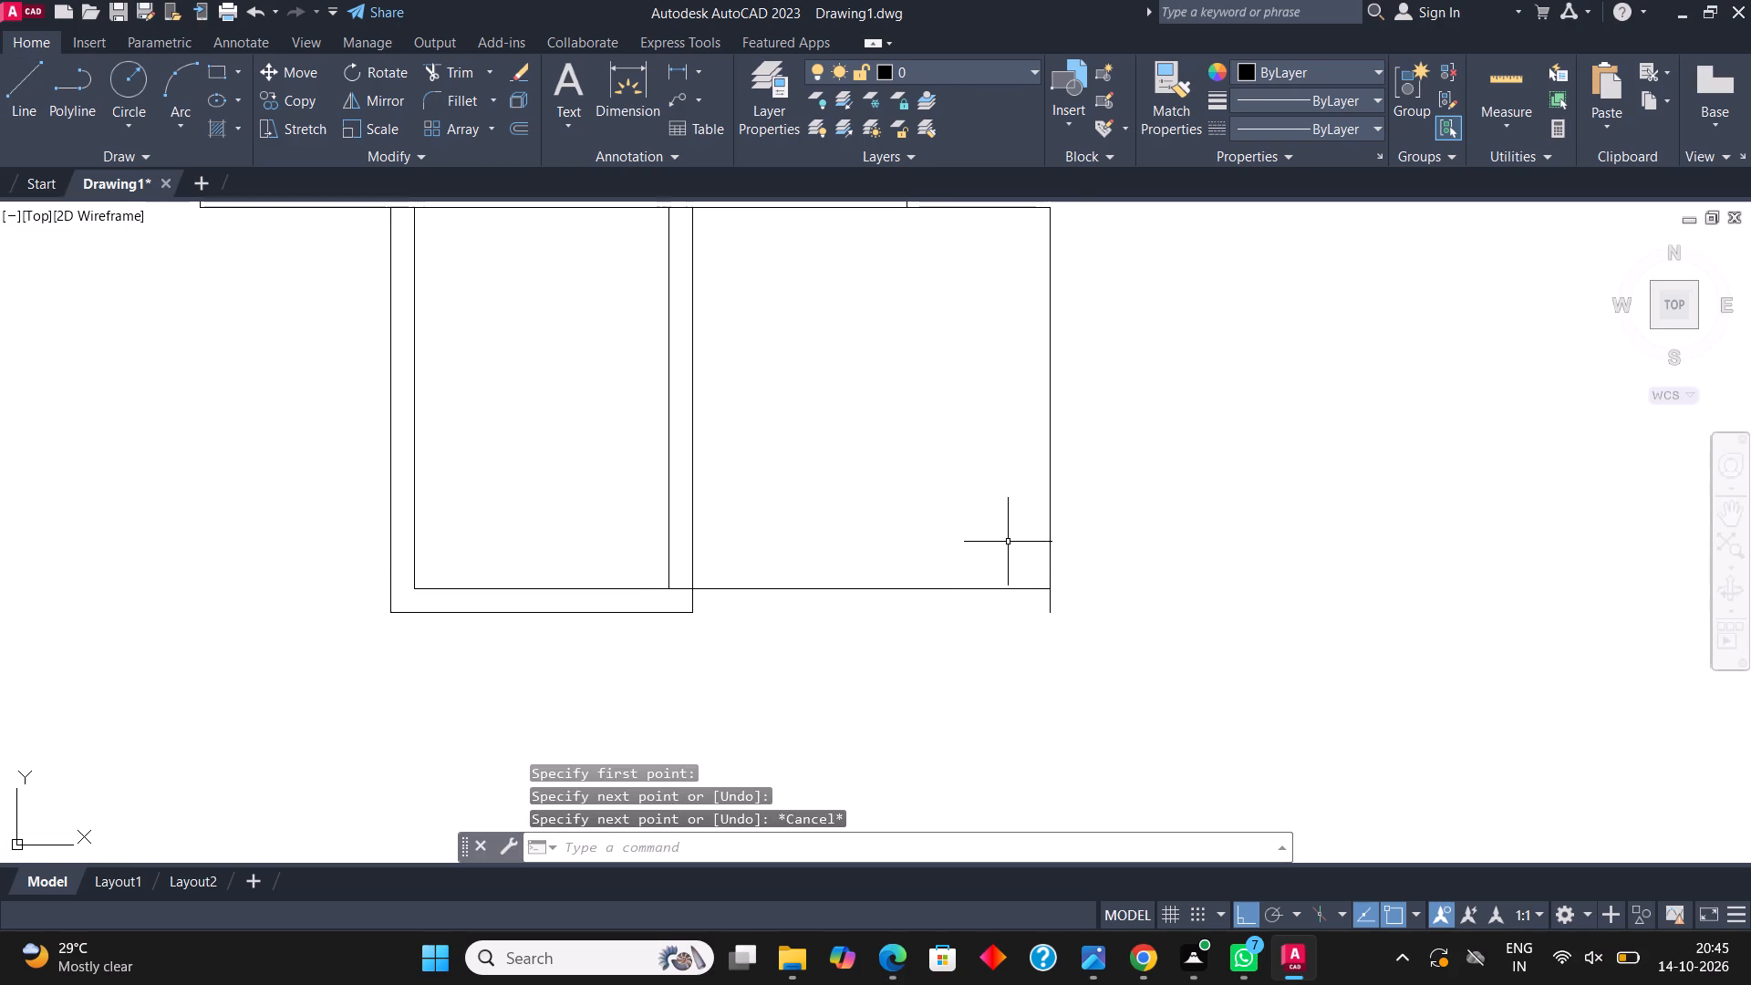
Trim the right line's overhang below the new bottom line and the segment crossing the 4' room's right wall.
left_click(461, 68)
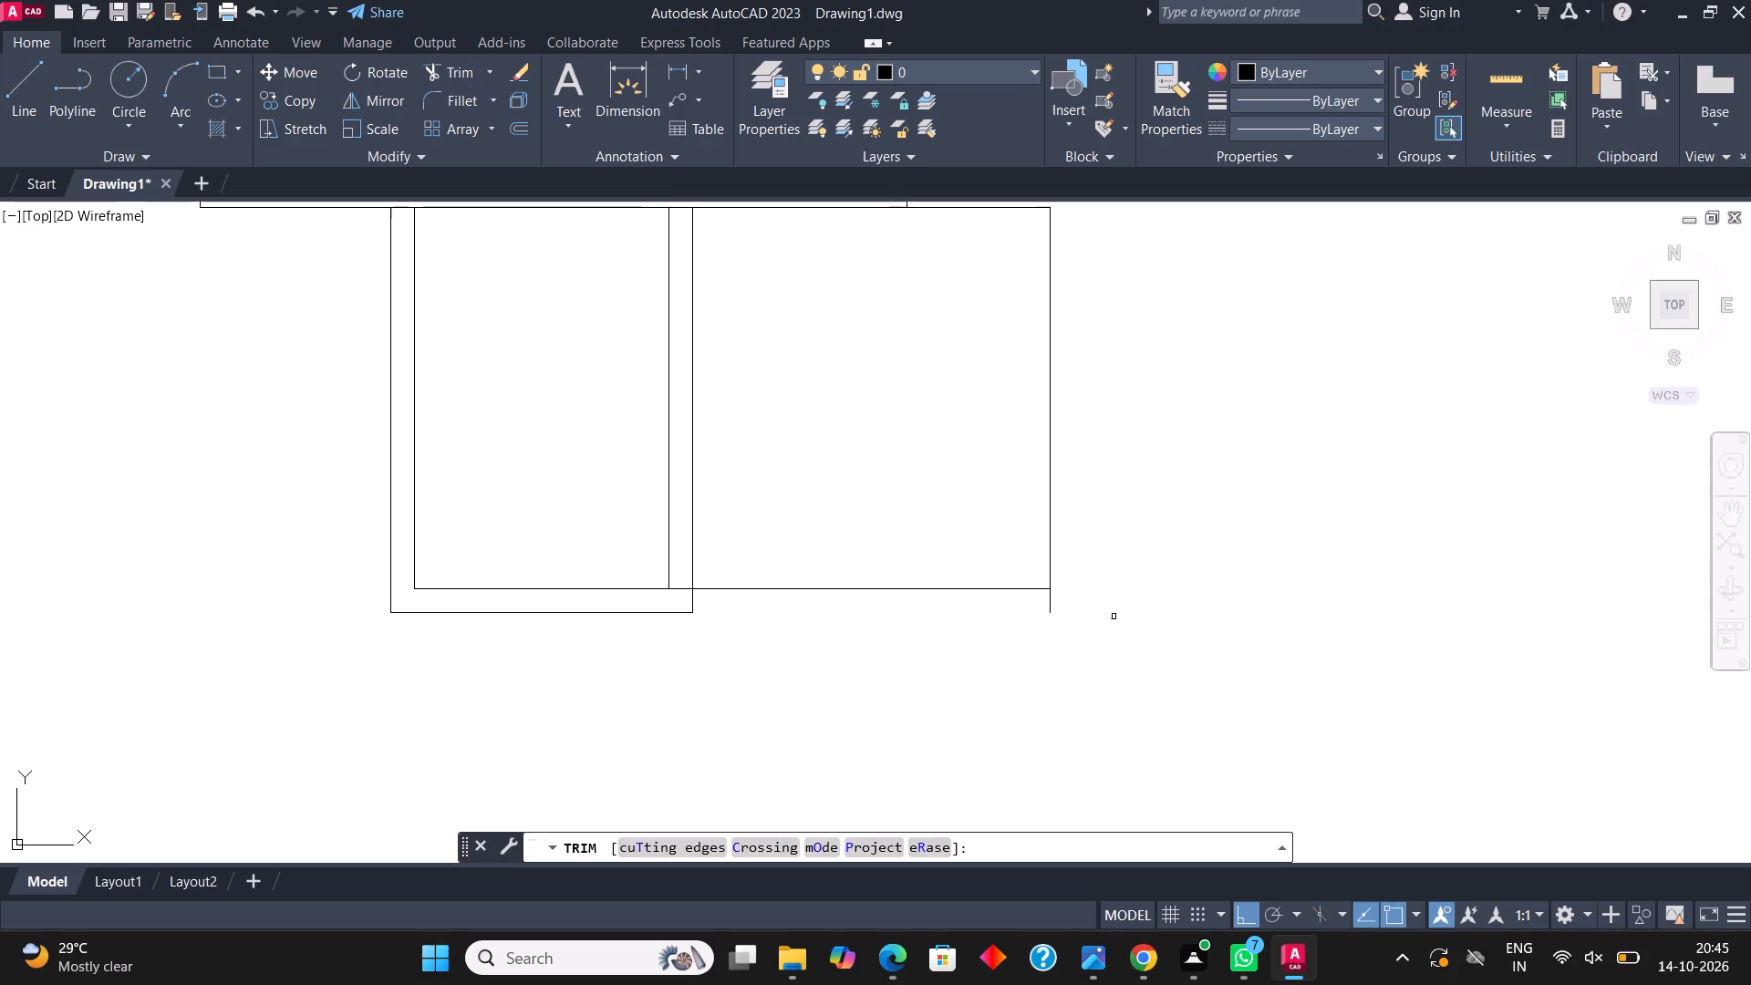
left_click(1053, 607)
left_click(1013, 602)
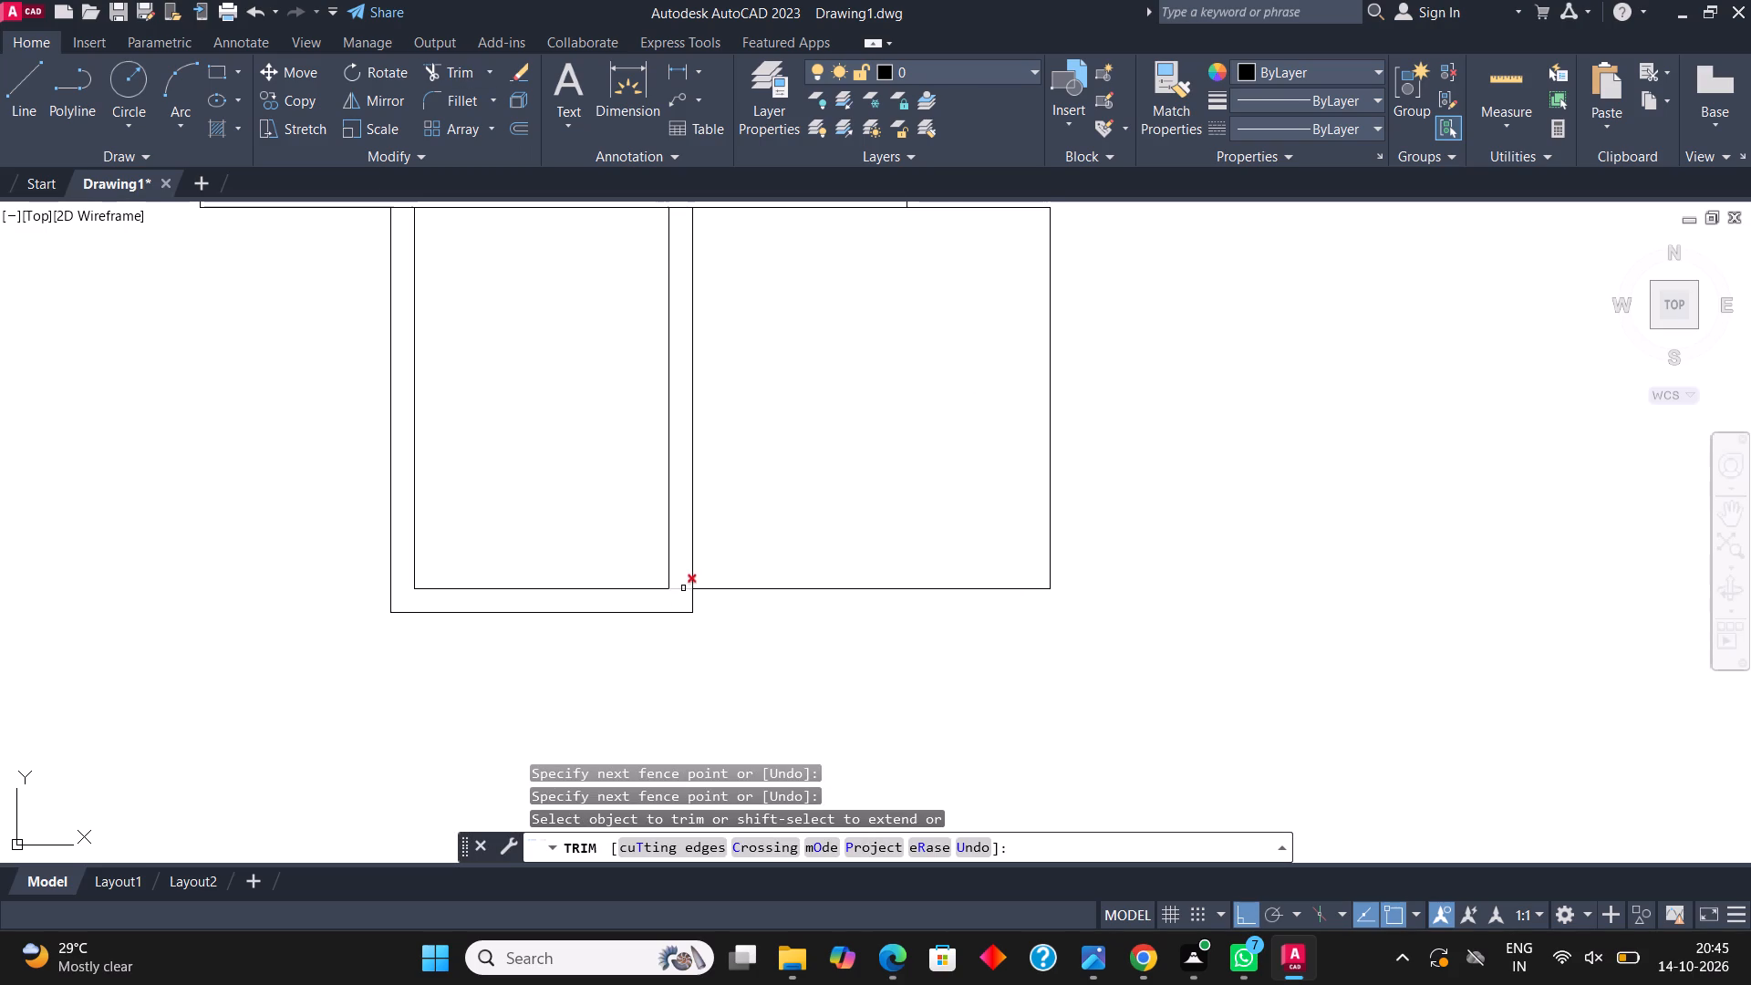
left_click(683, 588)
key("Escape")
scroll(694, 623, "down", 1)
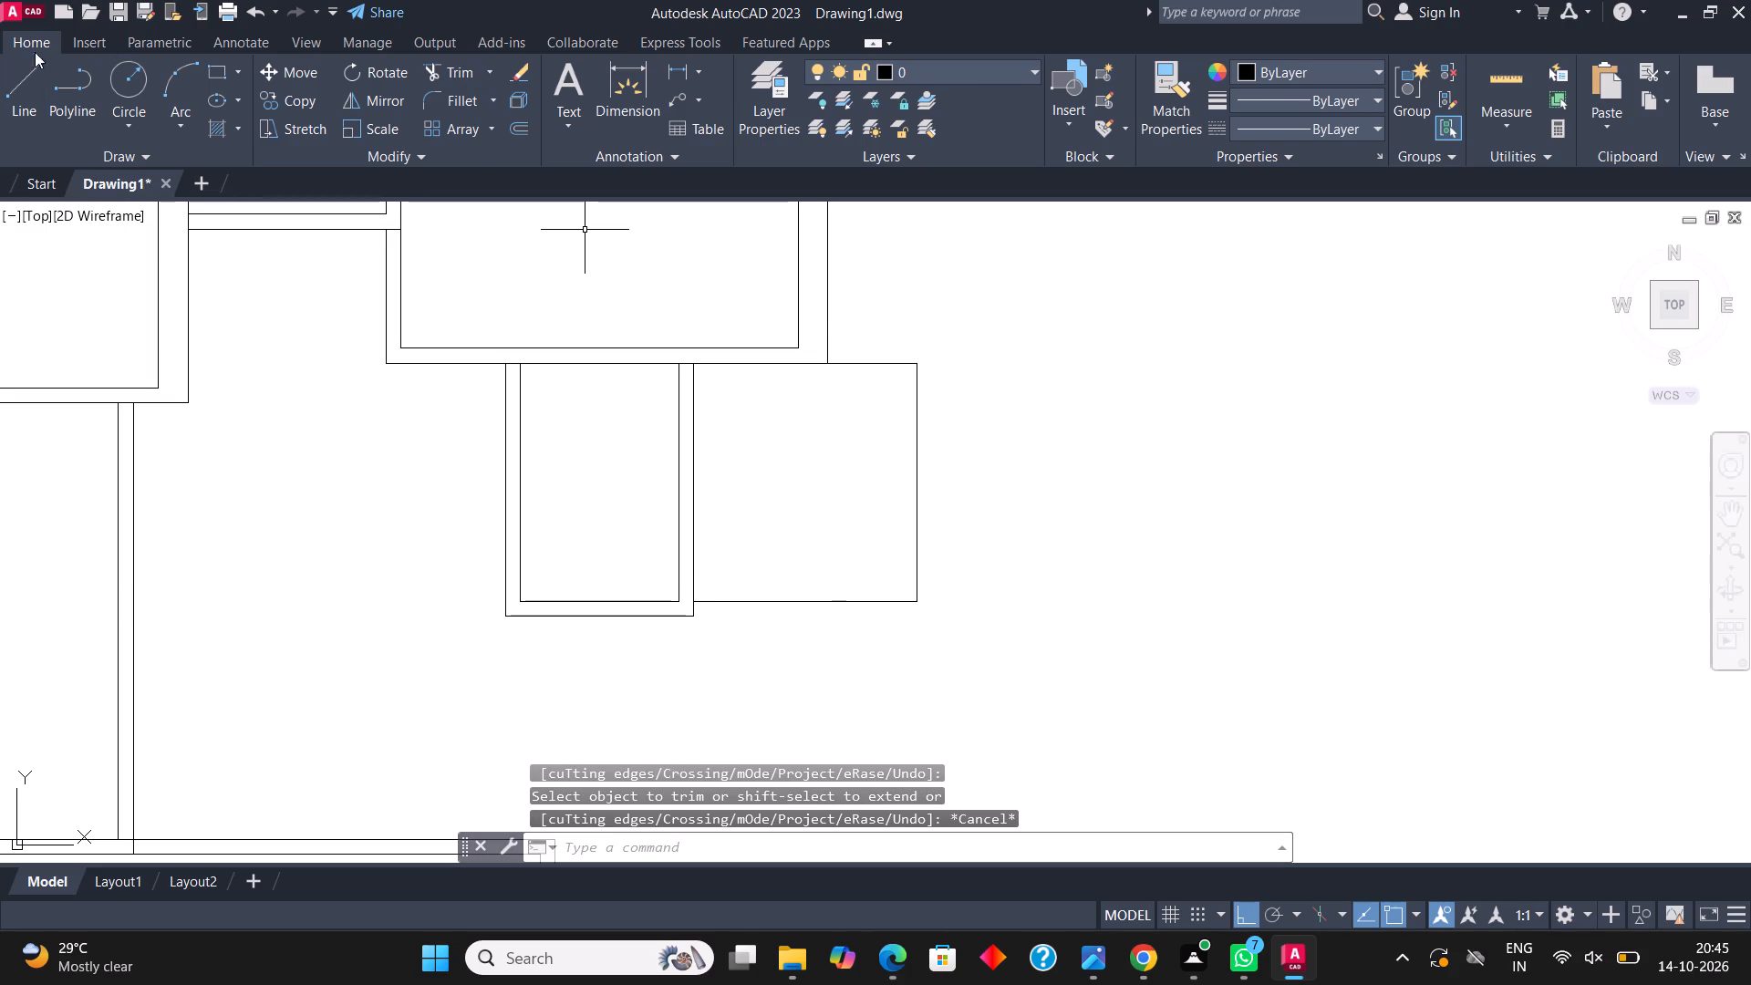
Draw horizontal lines rightward from the upper room's inner bottom-right corner and the 4' room's outer bottom-right corner, the lower about 4'5" long.
left_click(23, 81)
left_click(801, 342)
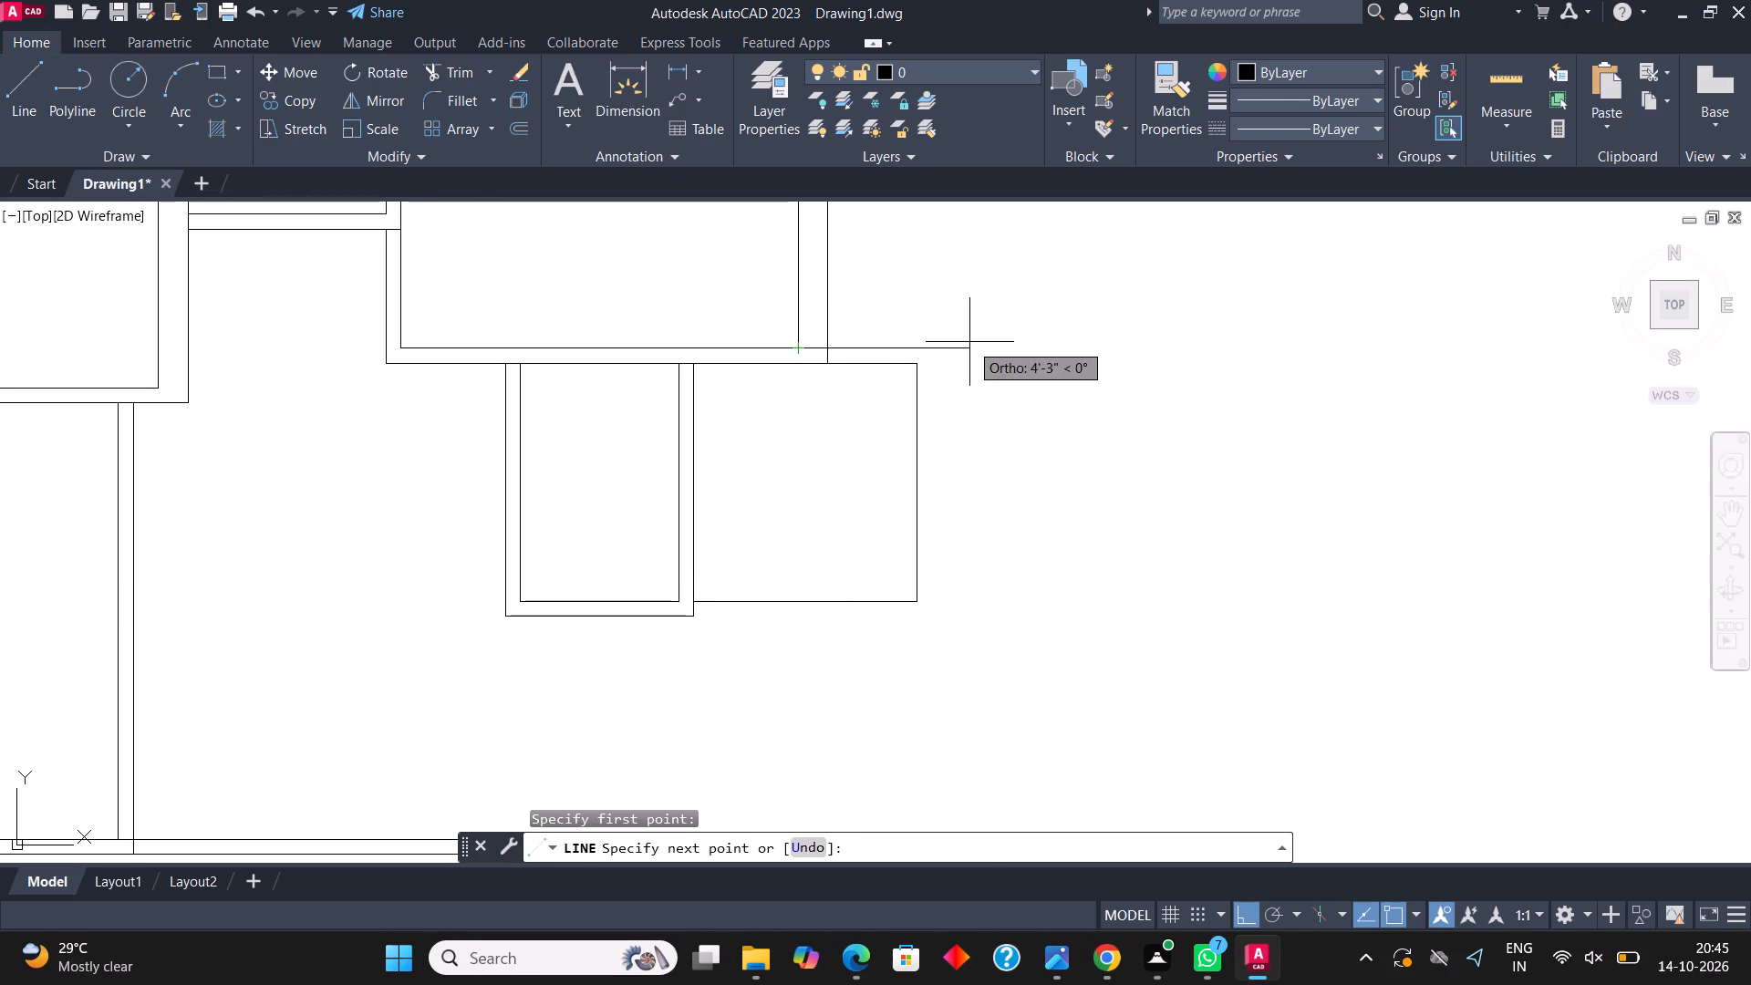
left_click(979, 343)
key("Escape")
left_click(29, 91)
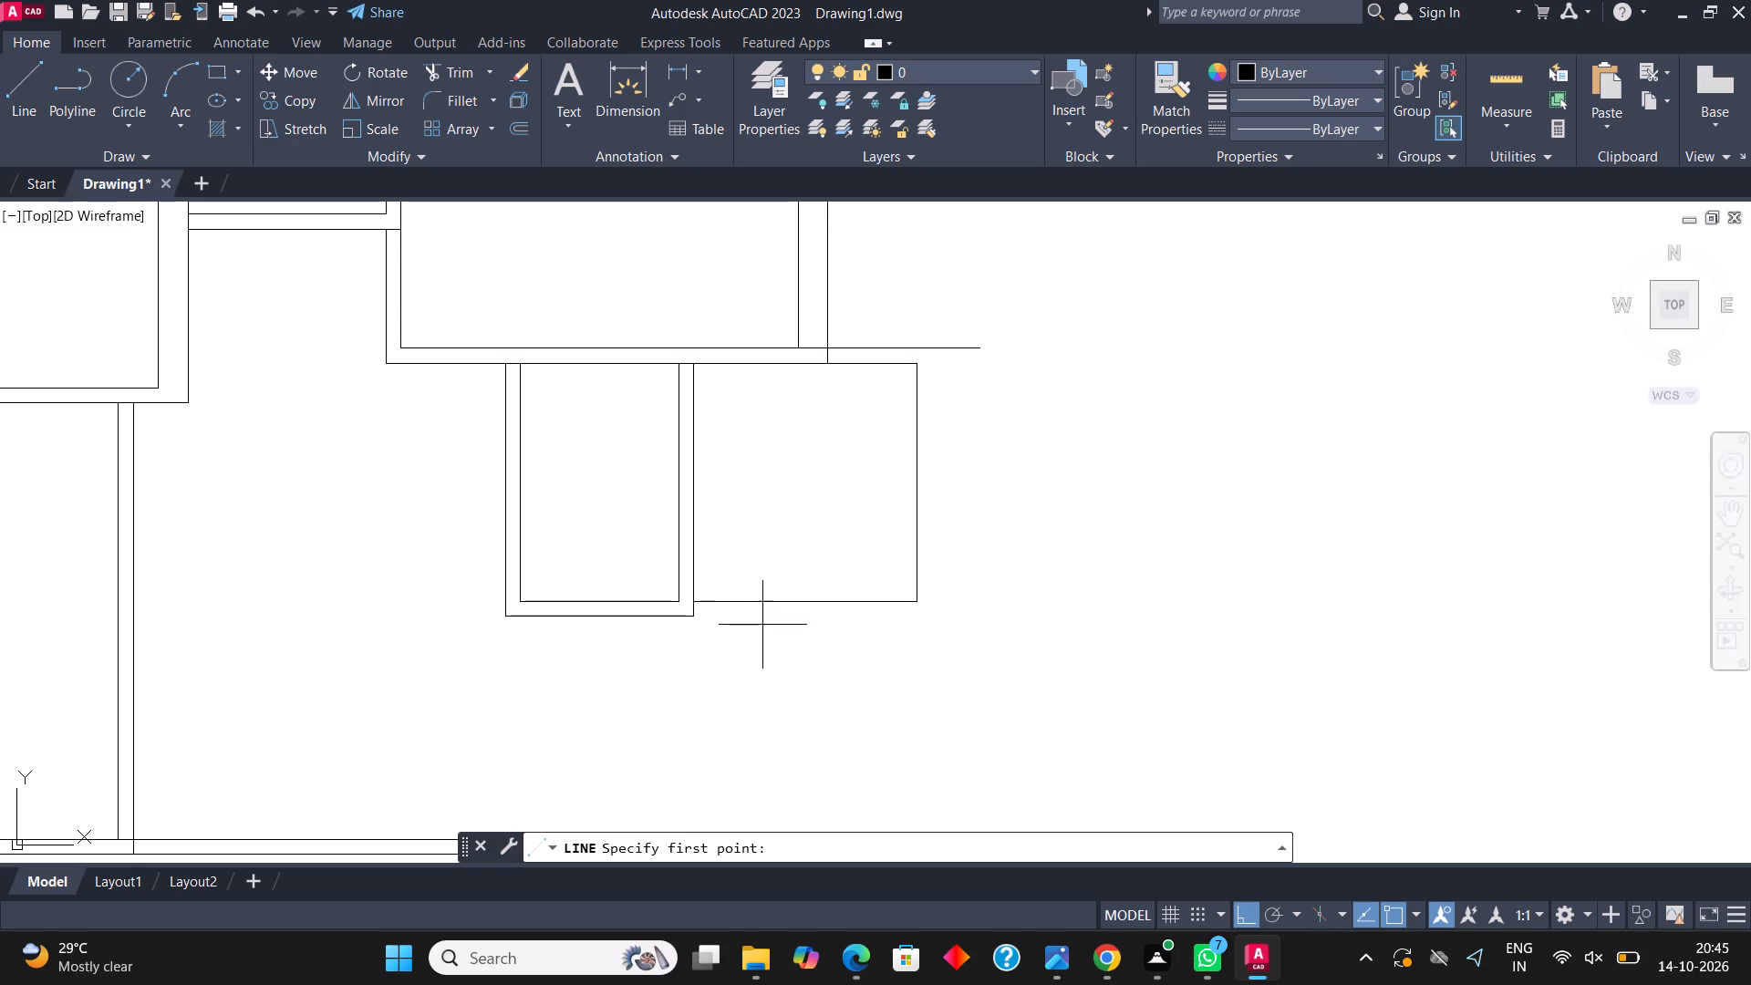
left_click(689, 621)
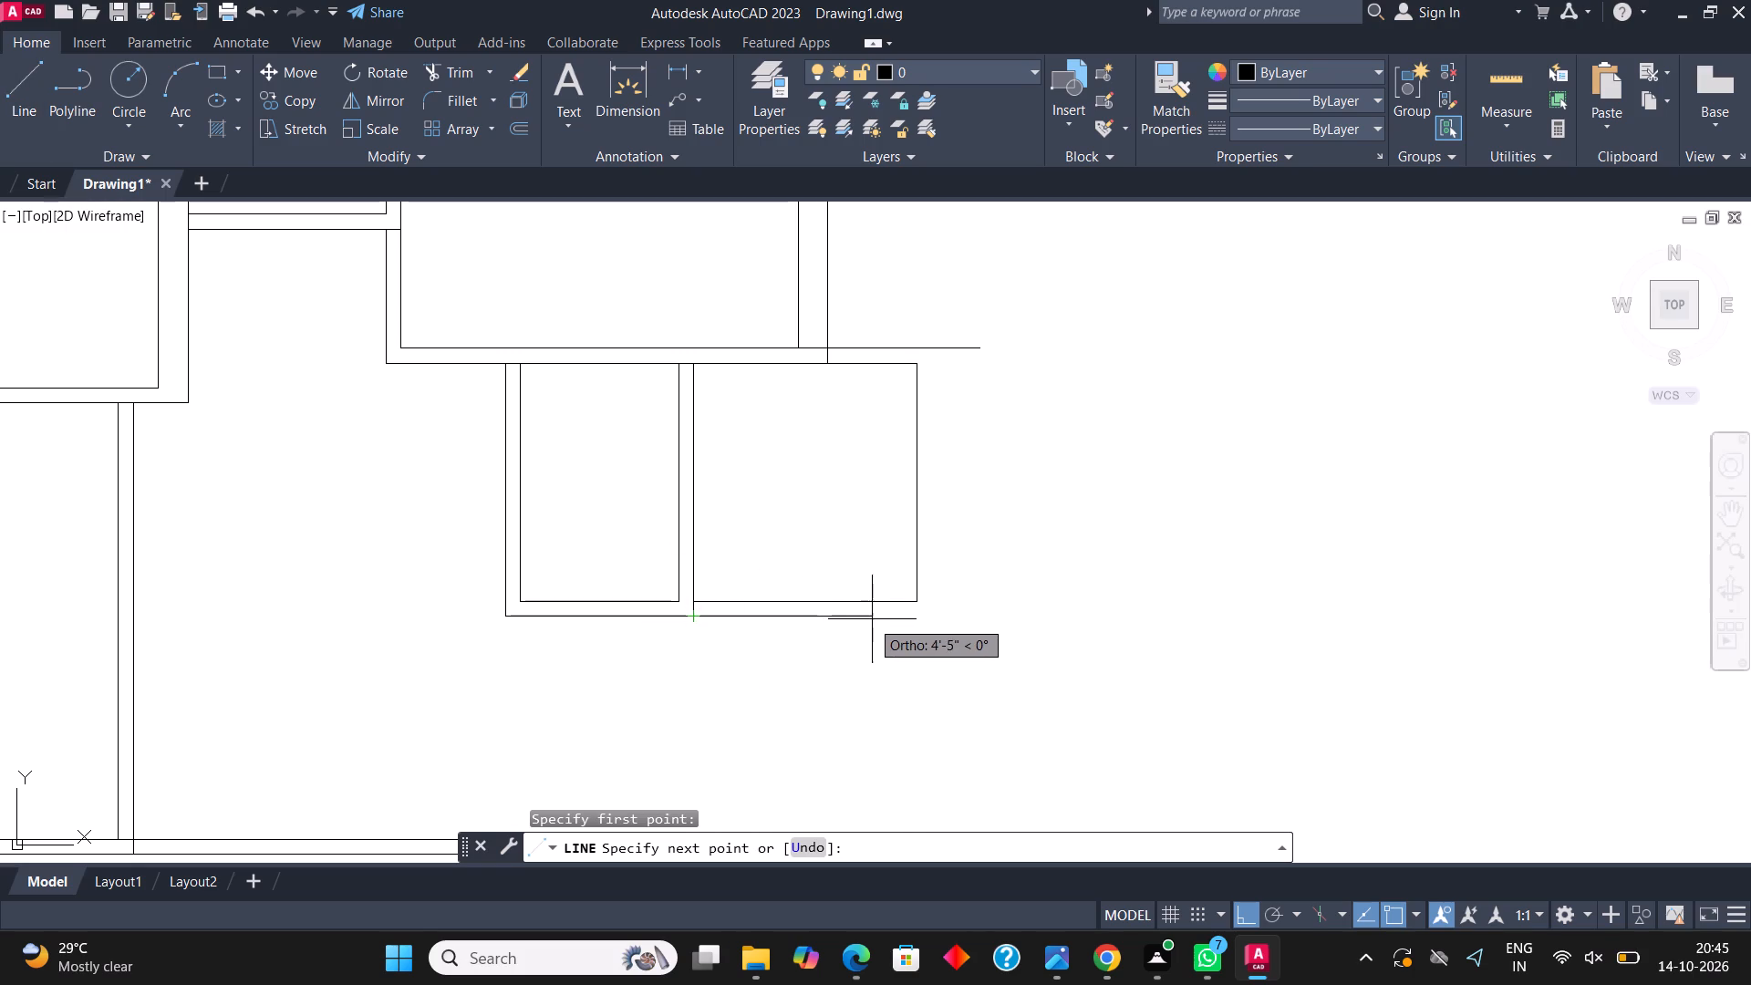
left_click(881, 620)
key("Escape")
Offset the adjoining room's right line outward by 4.5".
left_click(961, 493)
left_click(863, 488)
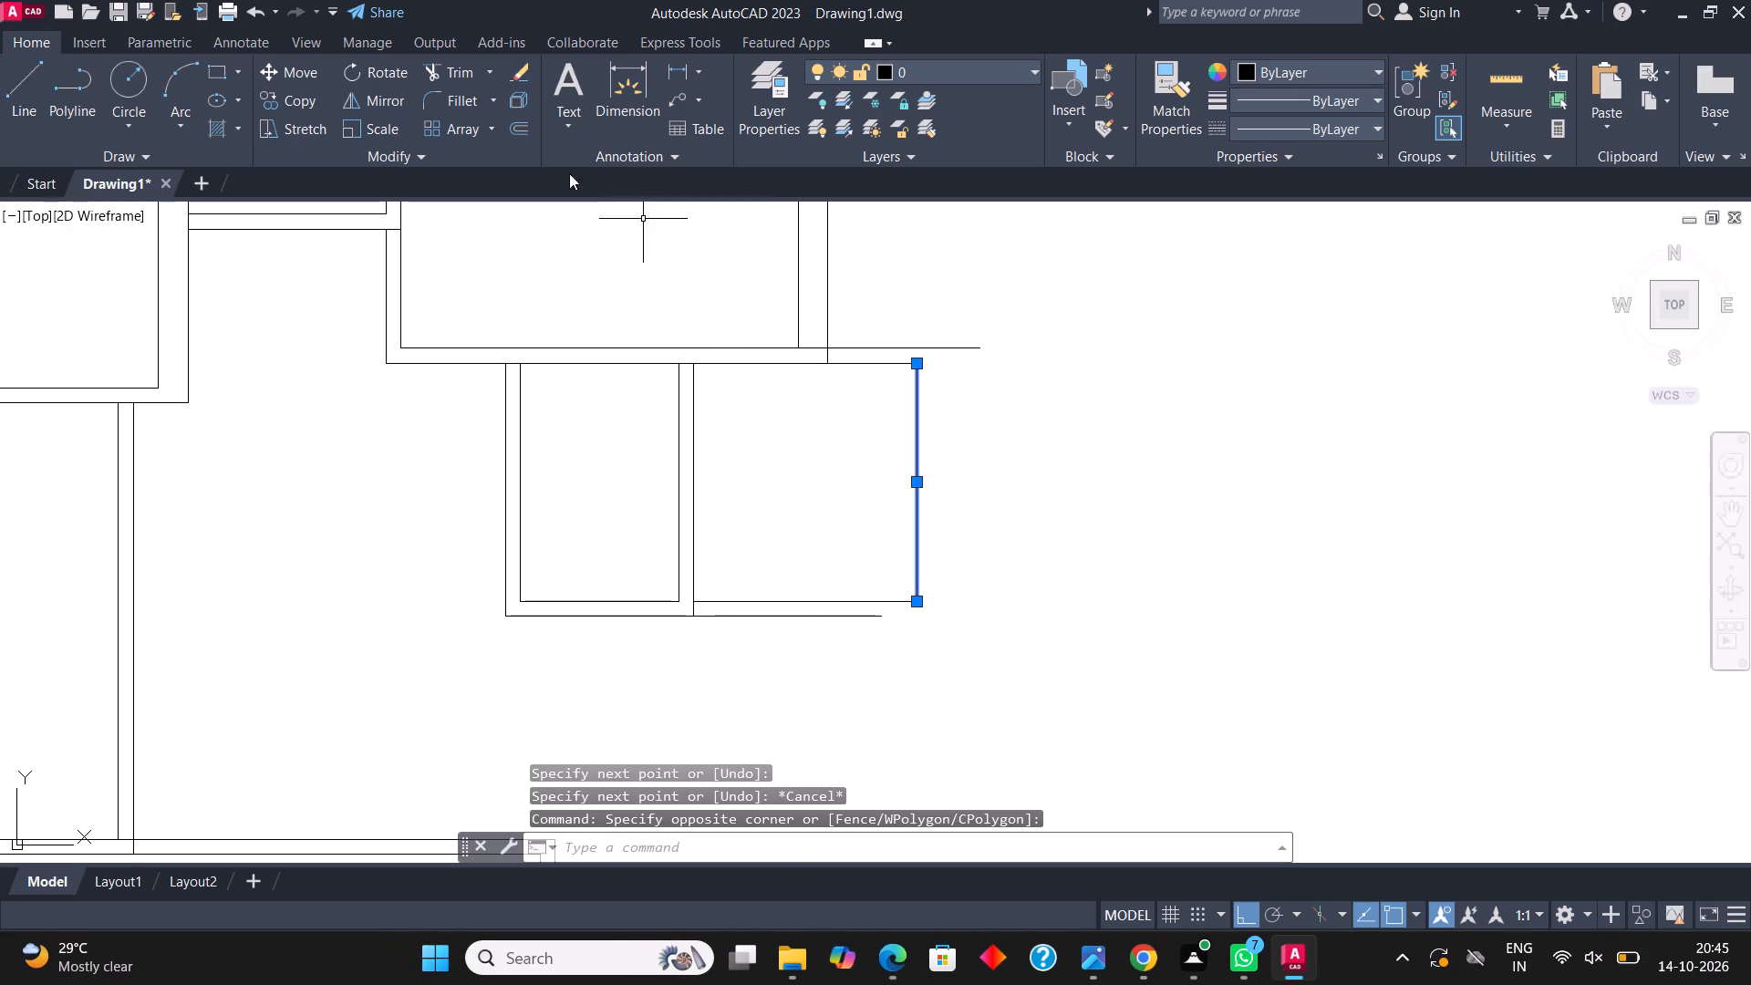
left_click(520, 125)
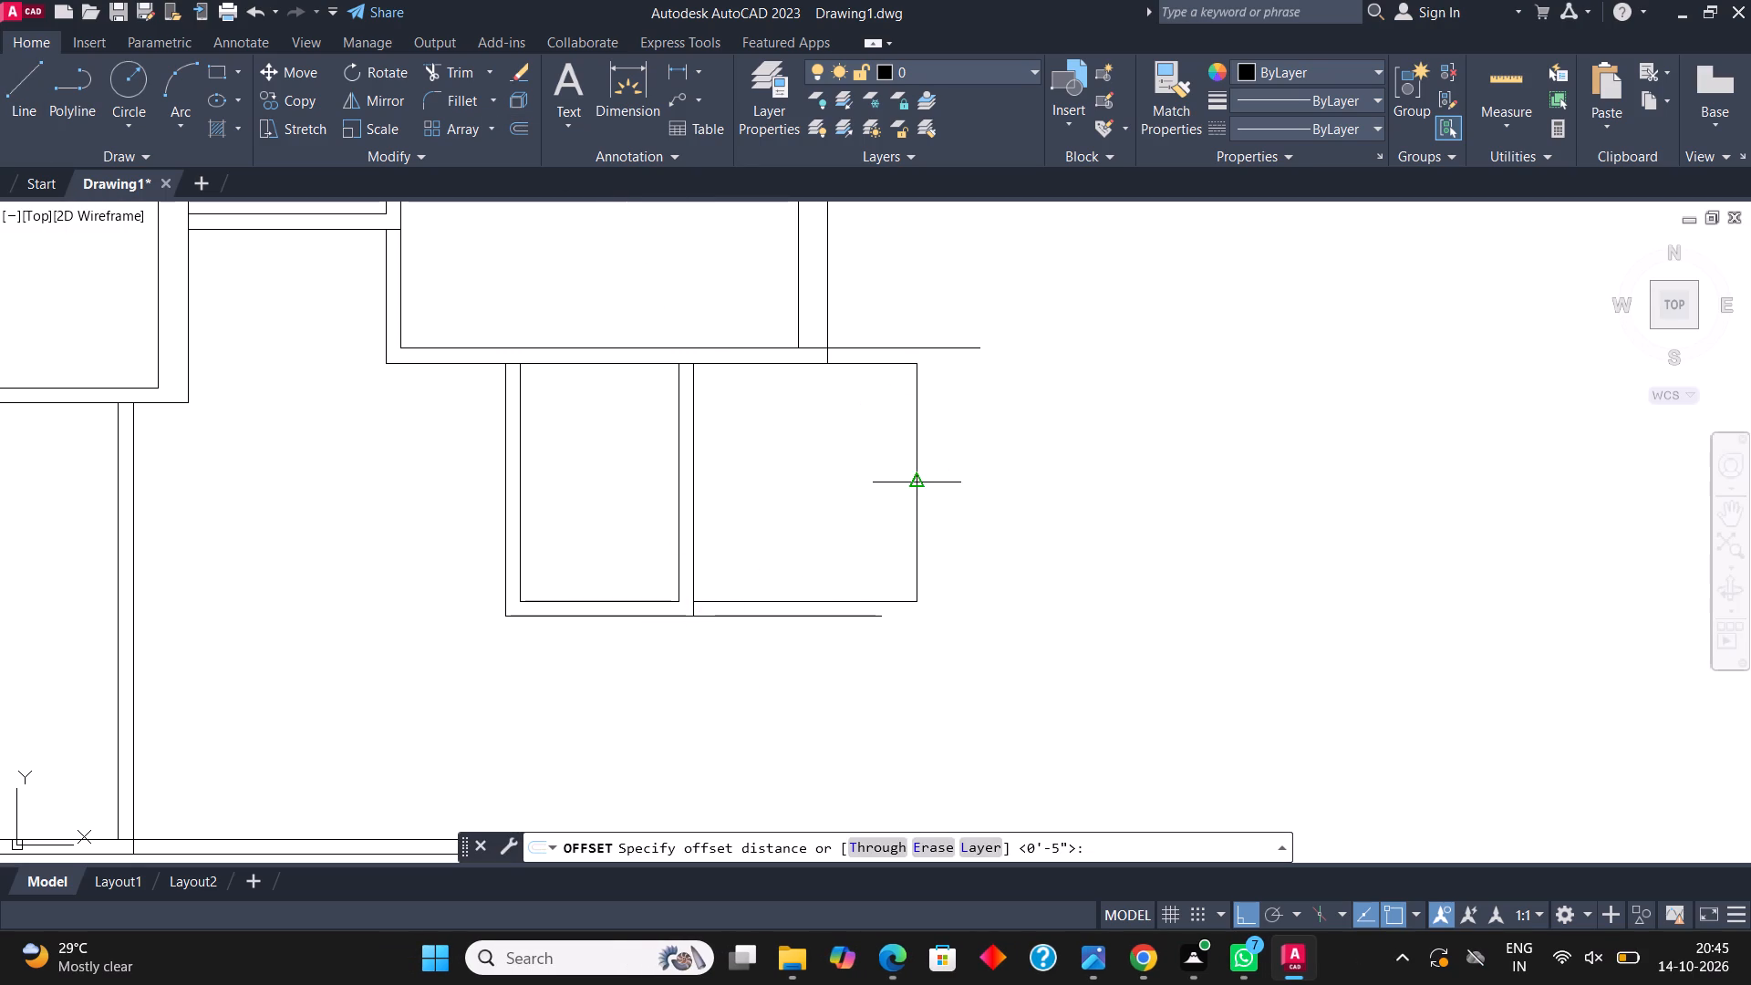
left_click(914, 484)
type("4.5\"")
key("Return")
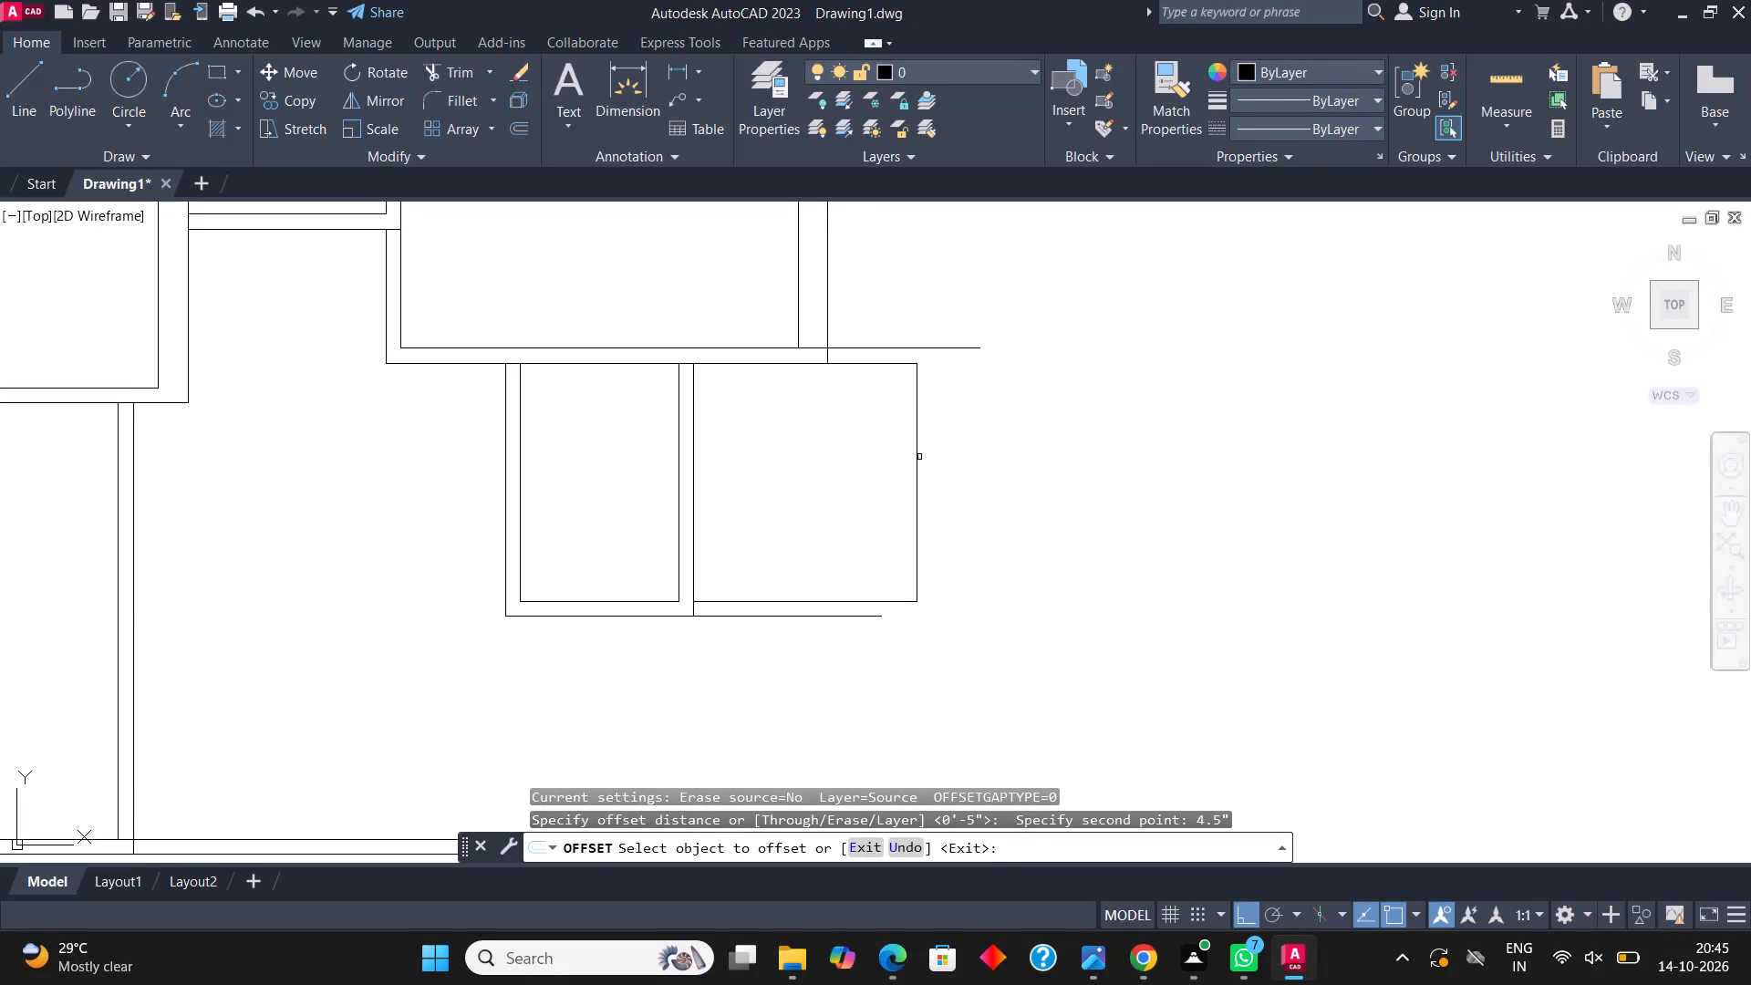
left_click(919, 469)
left_click(996, 470)
key("Escape")
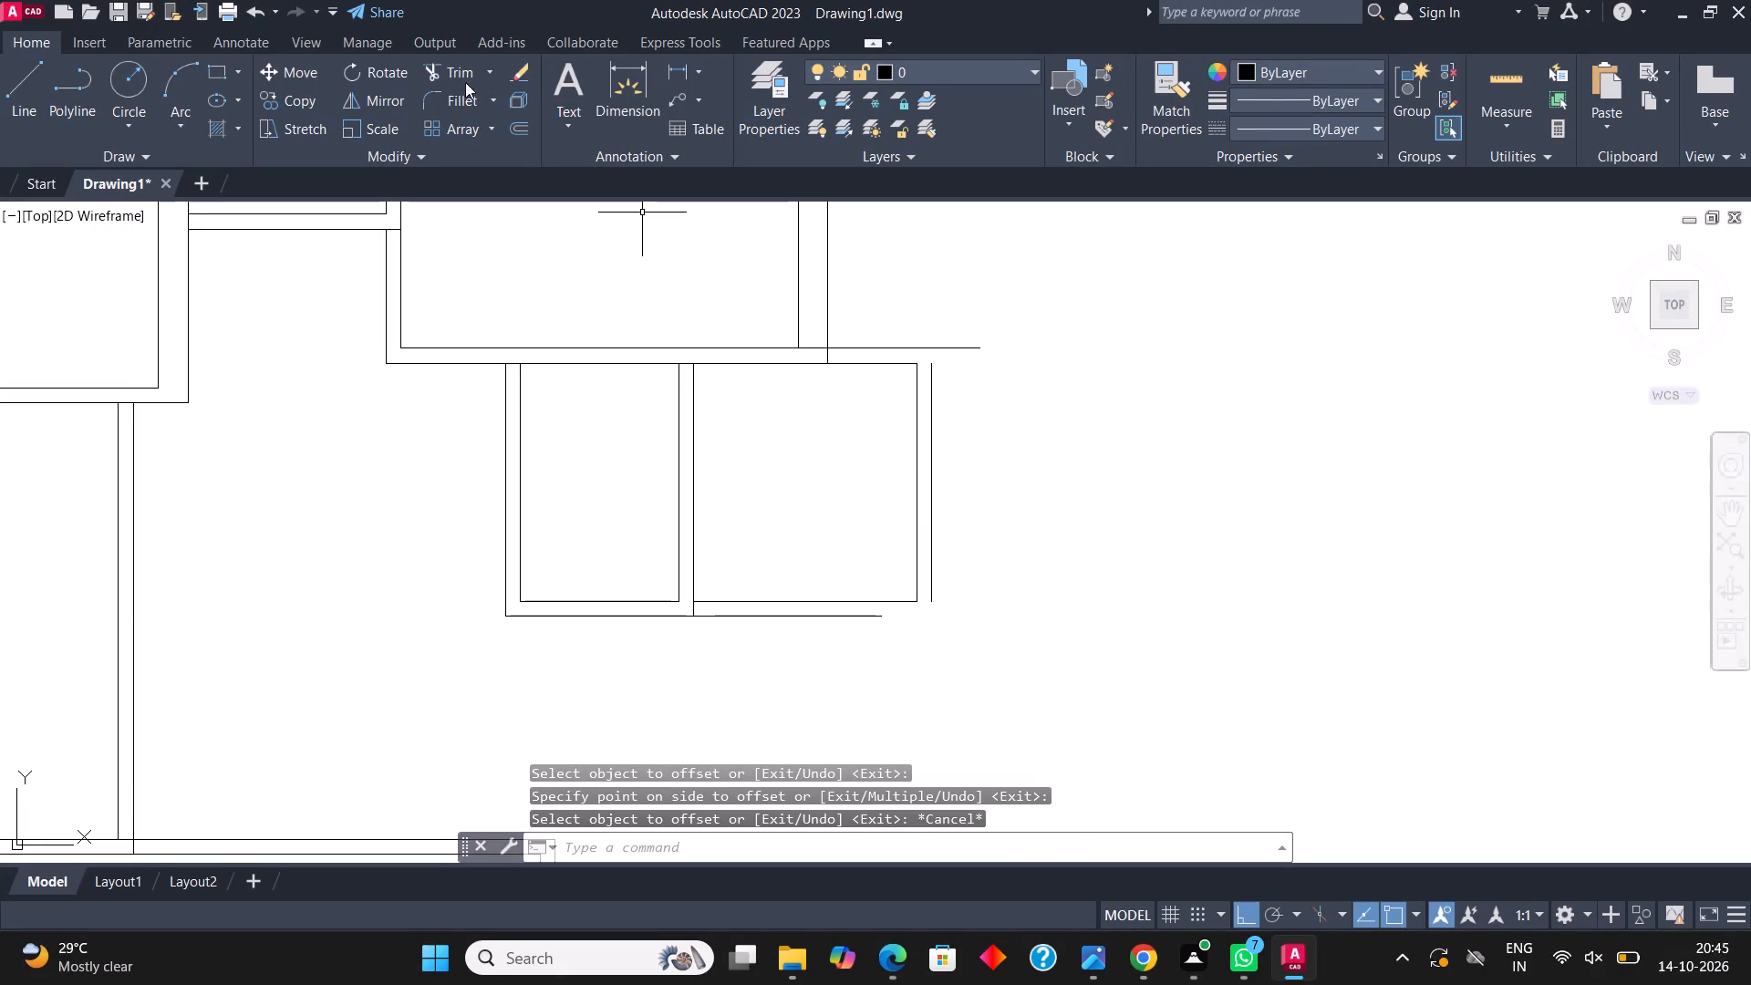
Fillet the offset right line with the new top and bottom lines to close the adjoining room's outer corners.
left_click(466, 95)
left_click(893, 349)
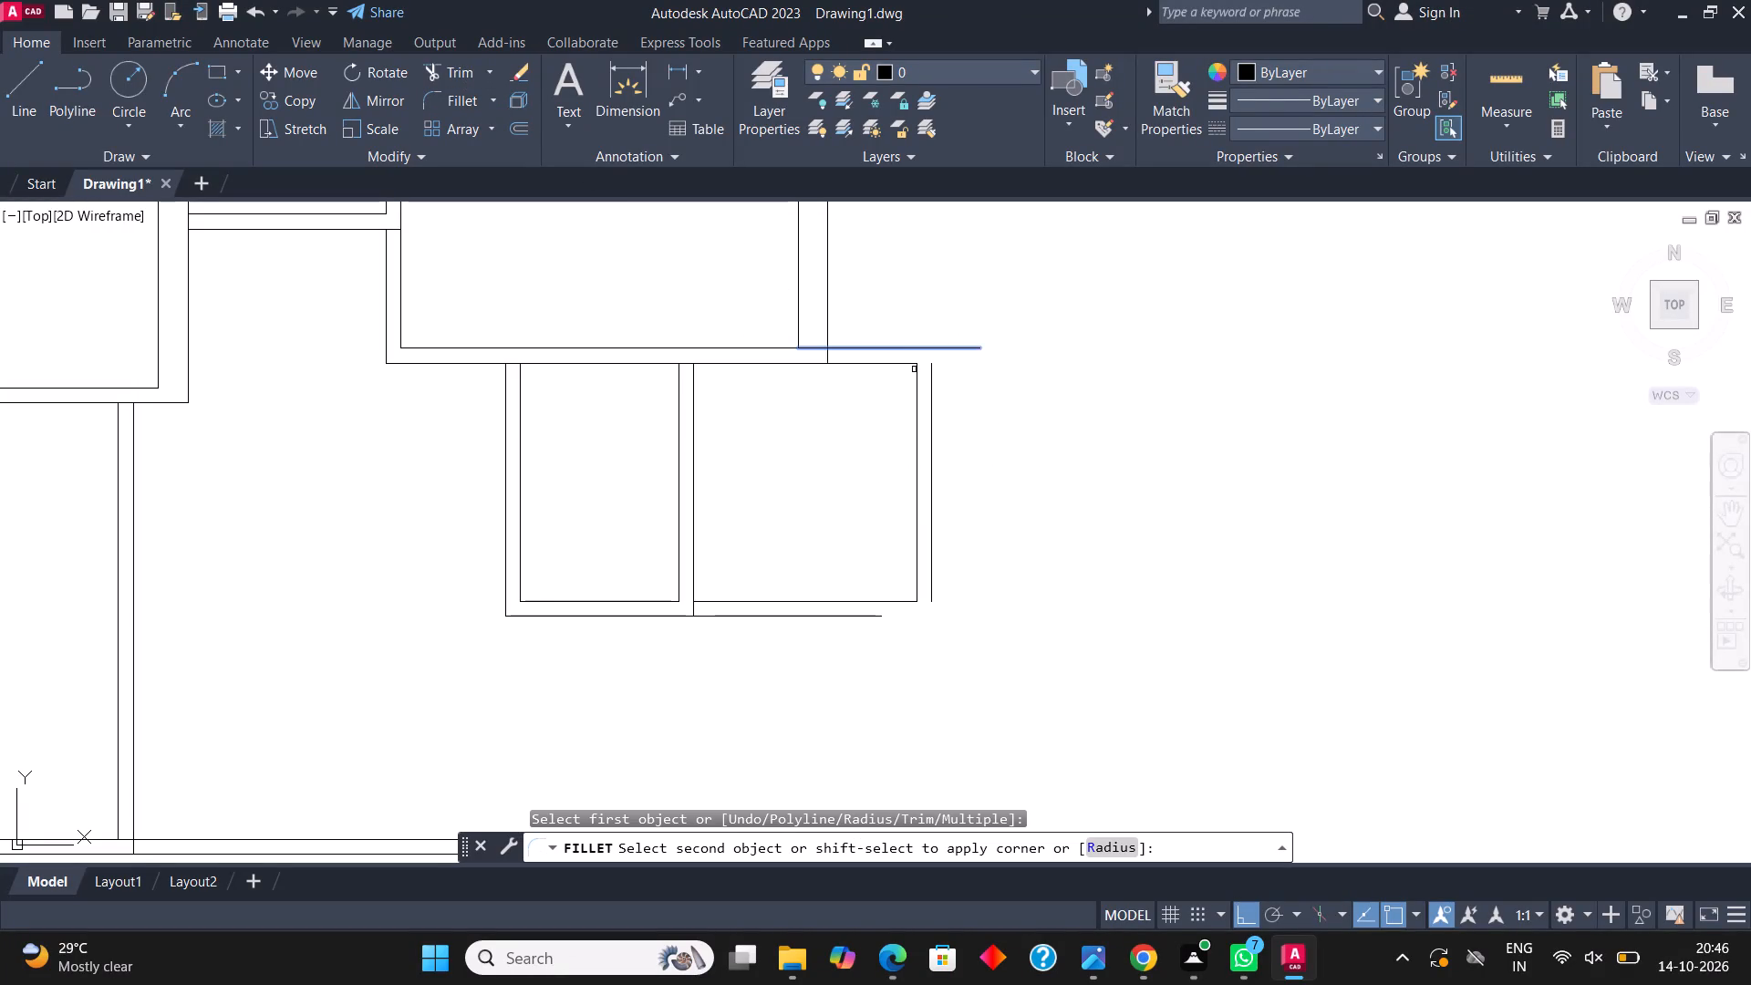
left_click(932, 407)
left_click(461, 102)
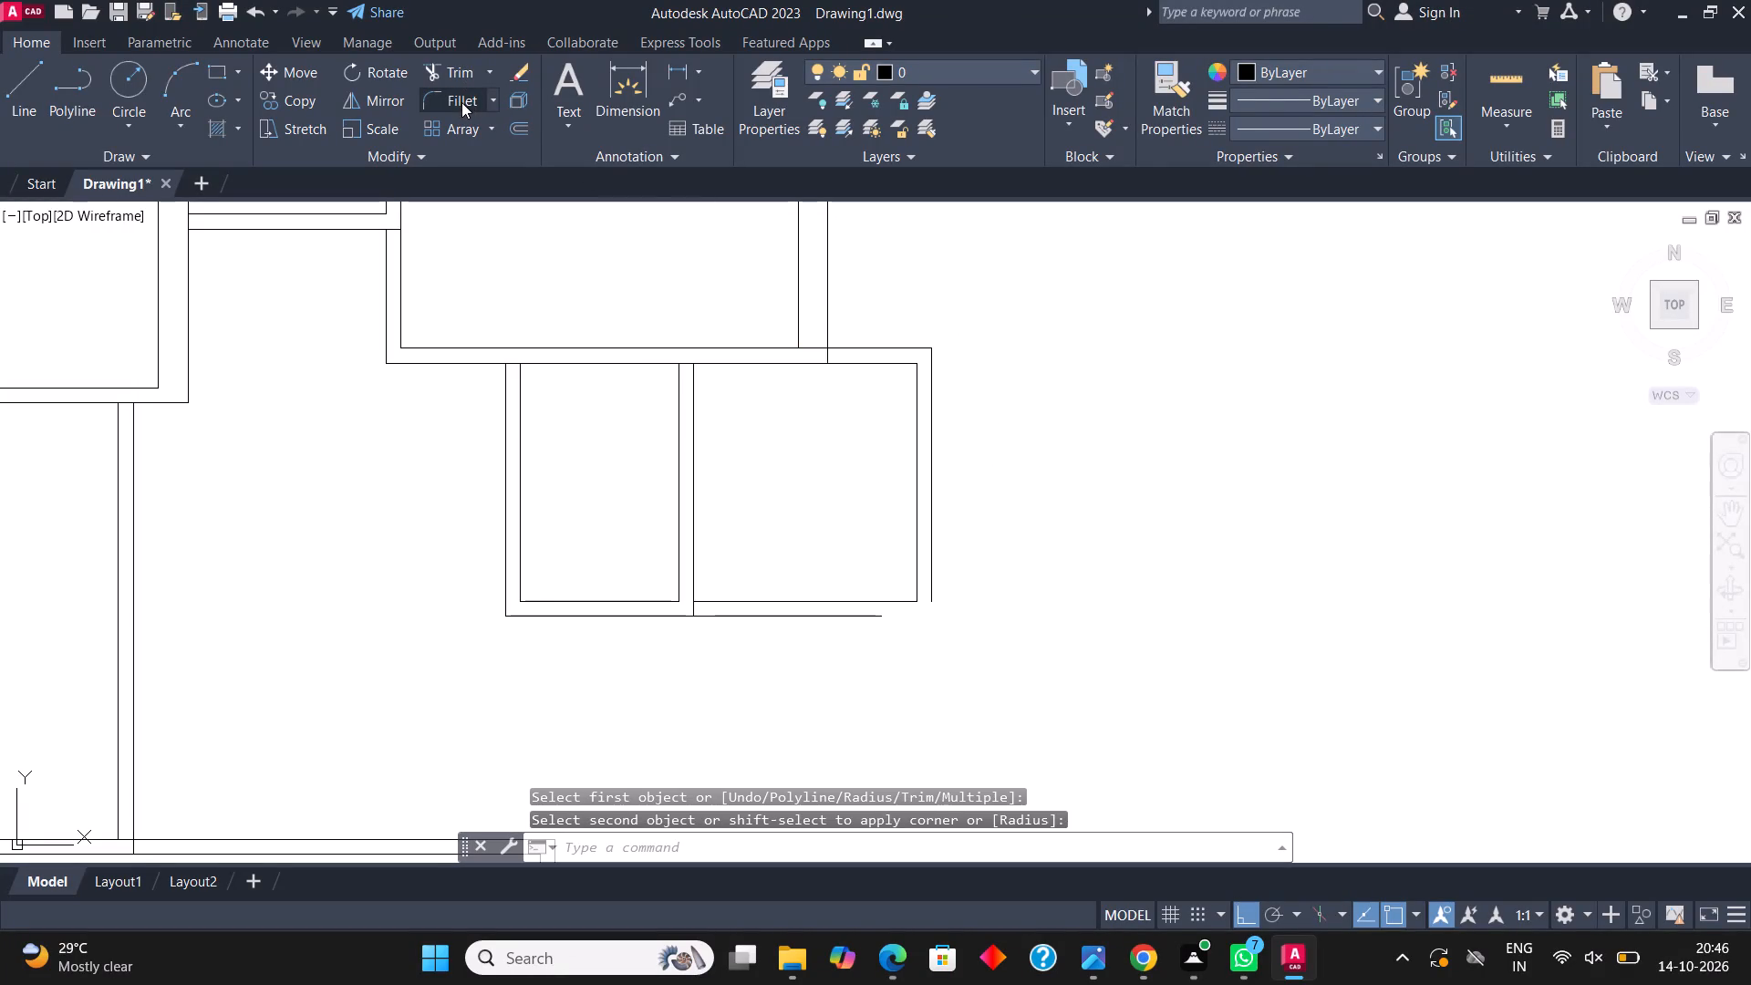
left_click(861, 612)
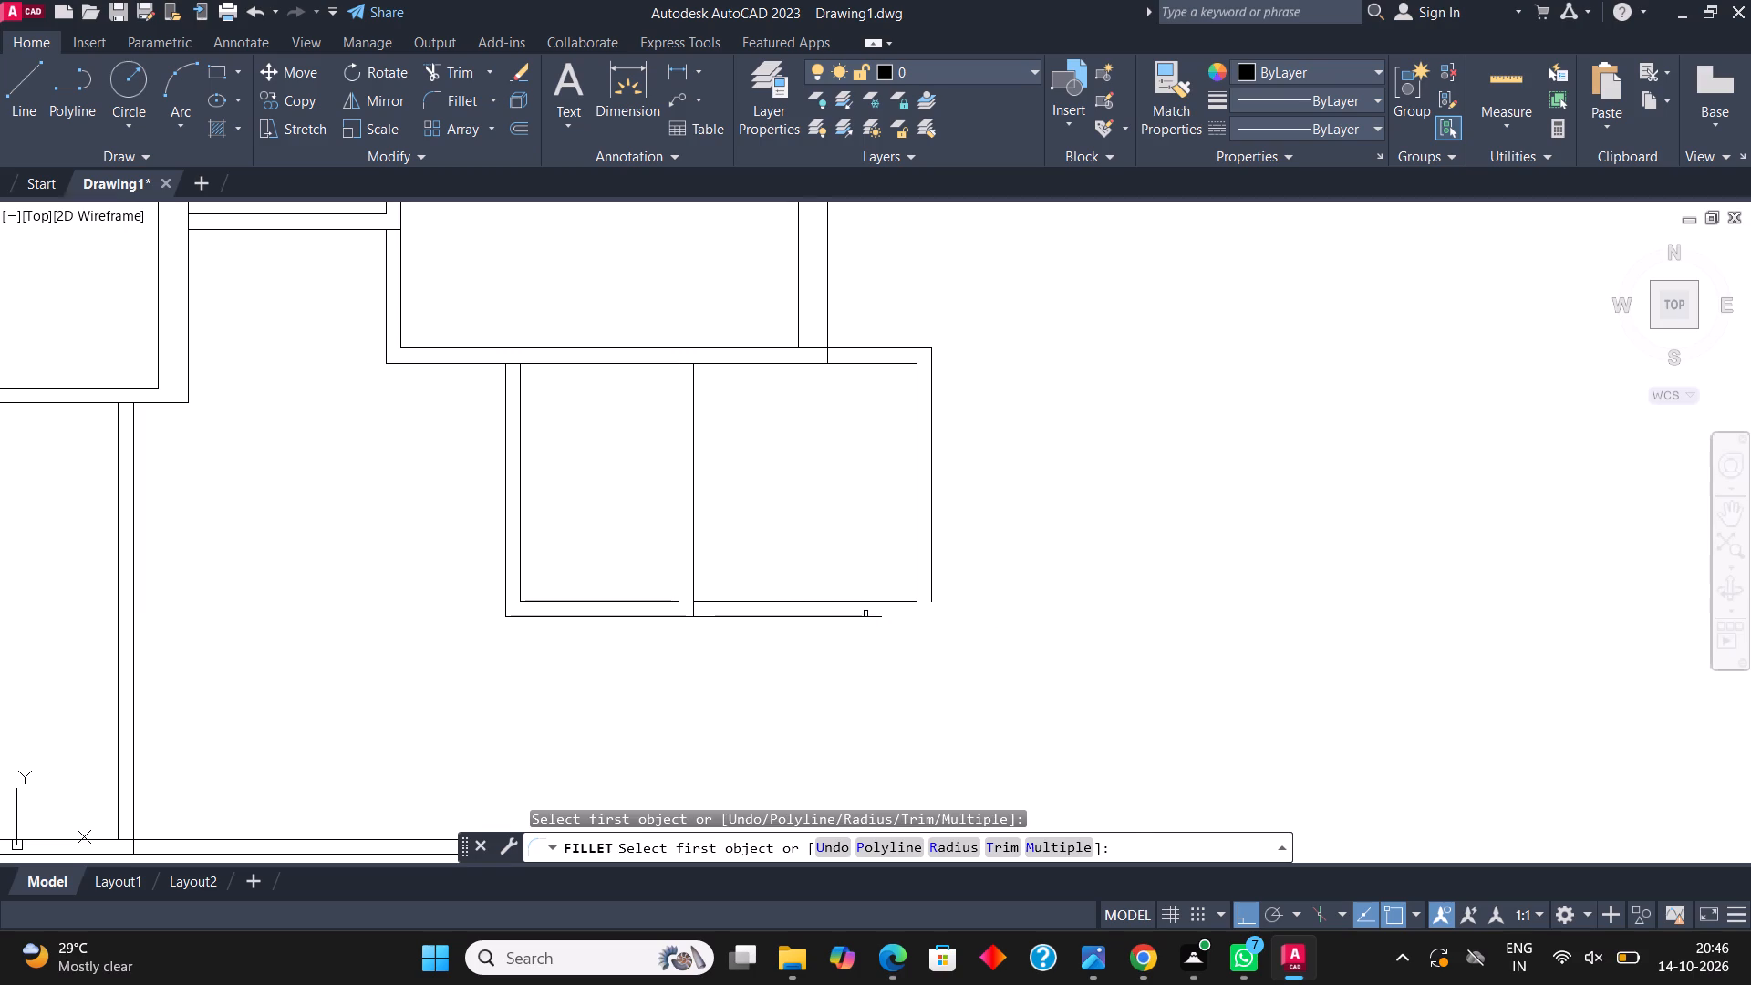
left_click(869, 617)
left_click(932, 566)
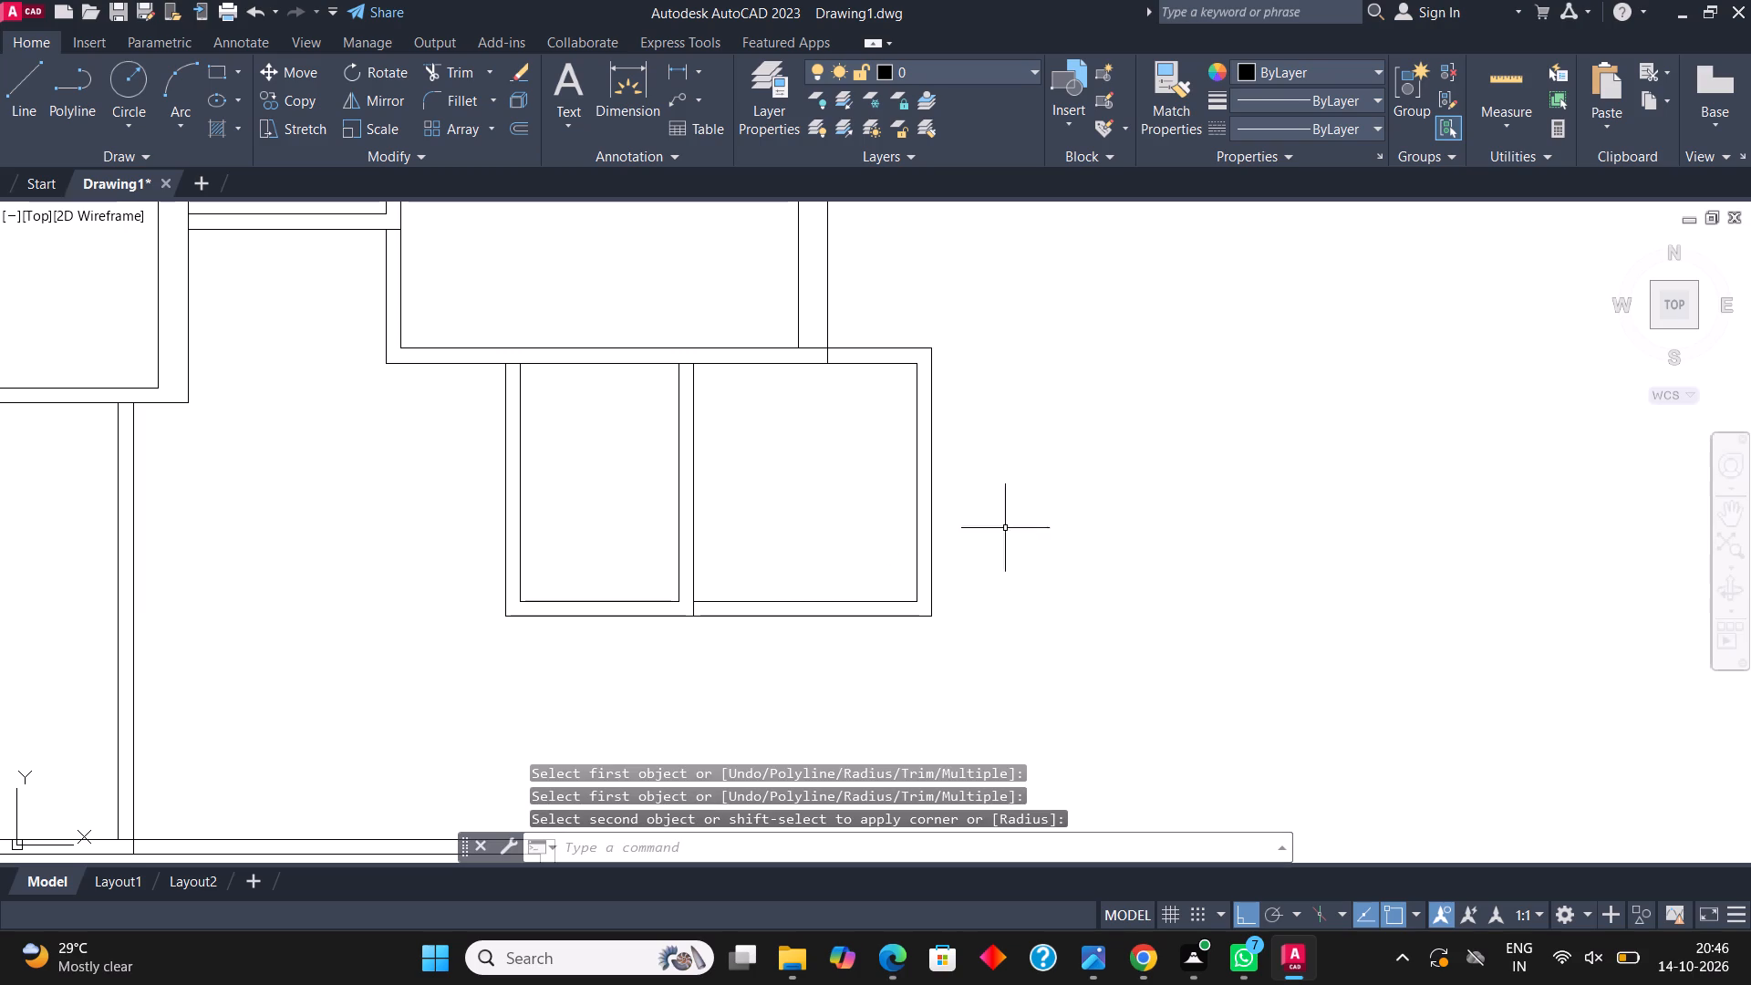
Trim the line segments crossing the wall junctions around the 4' room and the adjoining room.
left_click(465, 67)
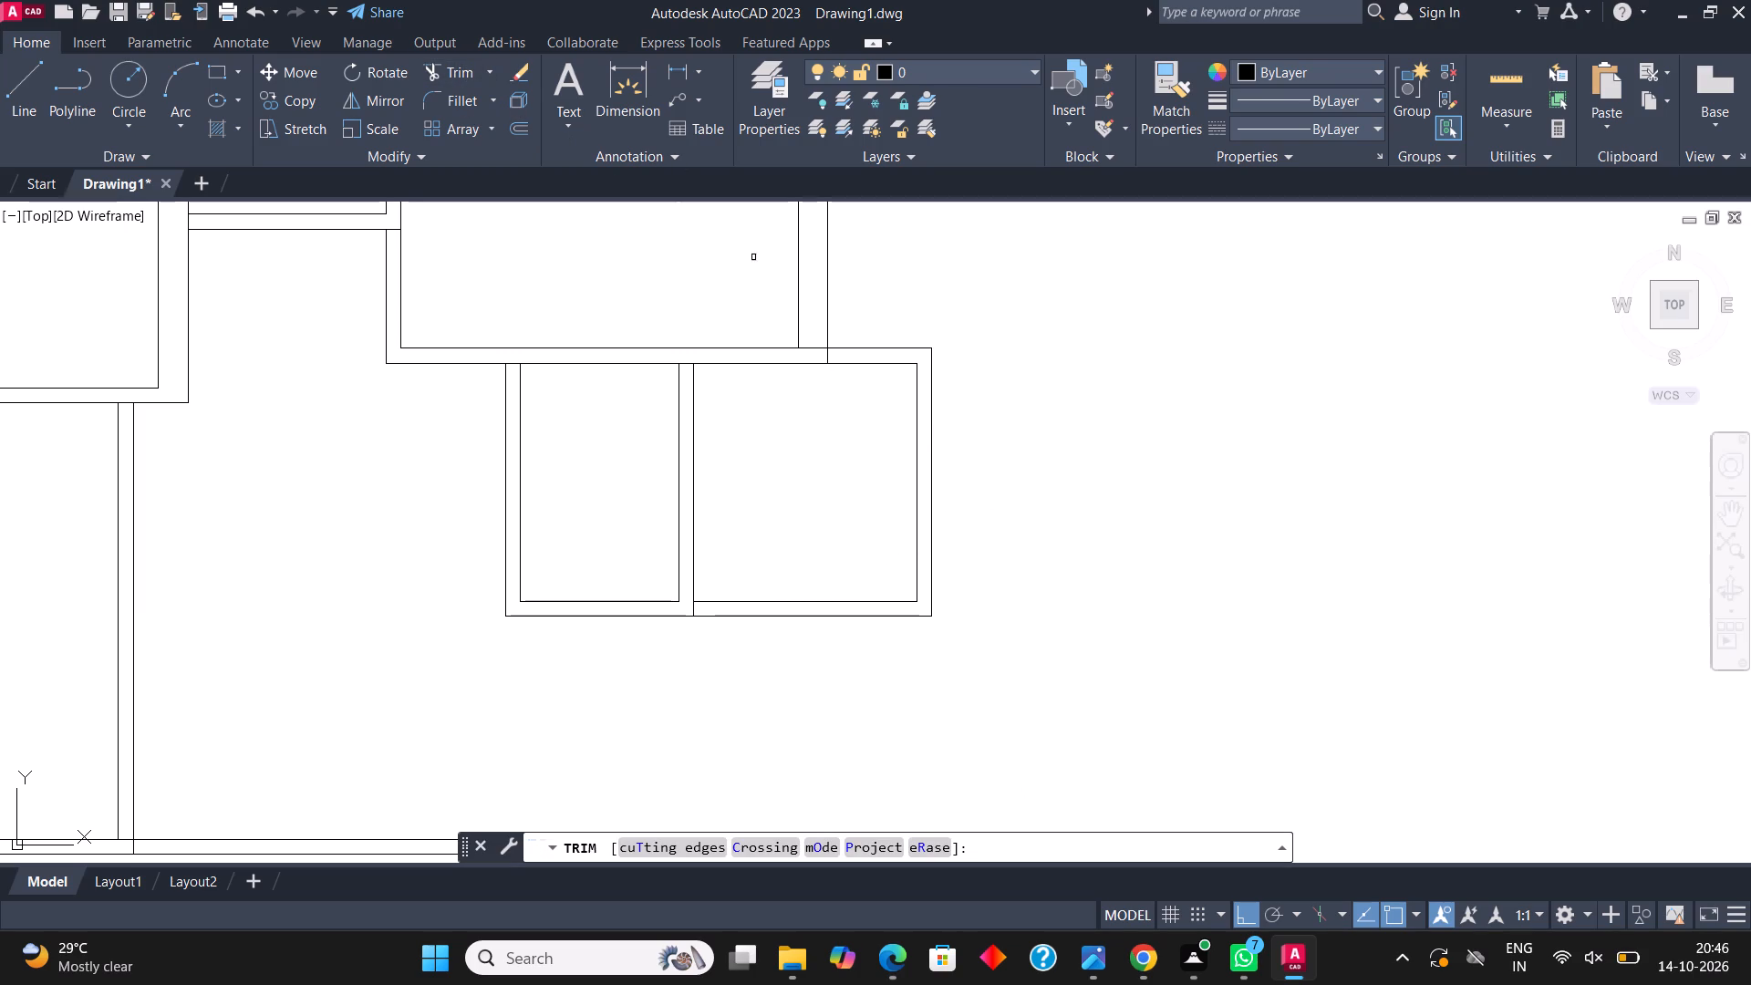
scroll(782, 323, "up", 2)
left_click_drag(864, 373, 912, 401)
scroll(967, 301, "down", 2)
scroll(765, 357, "up", 2)
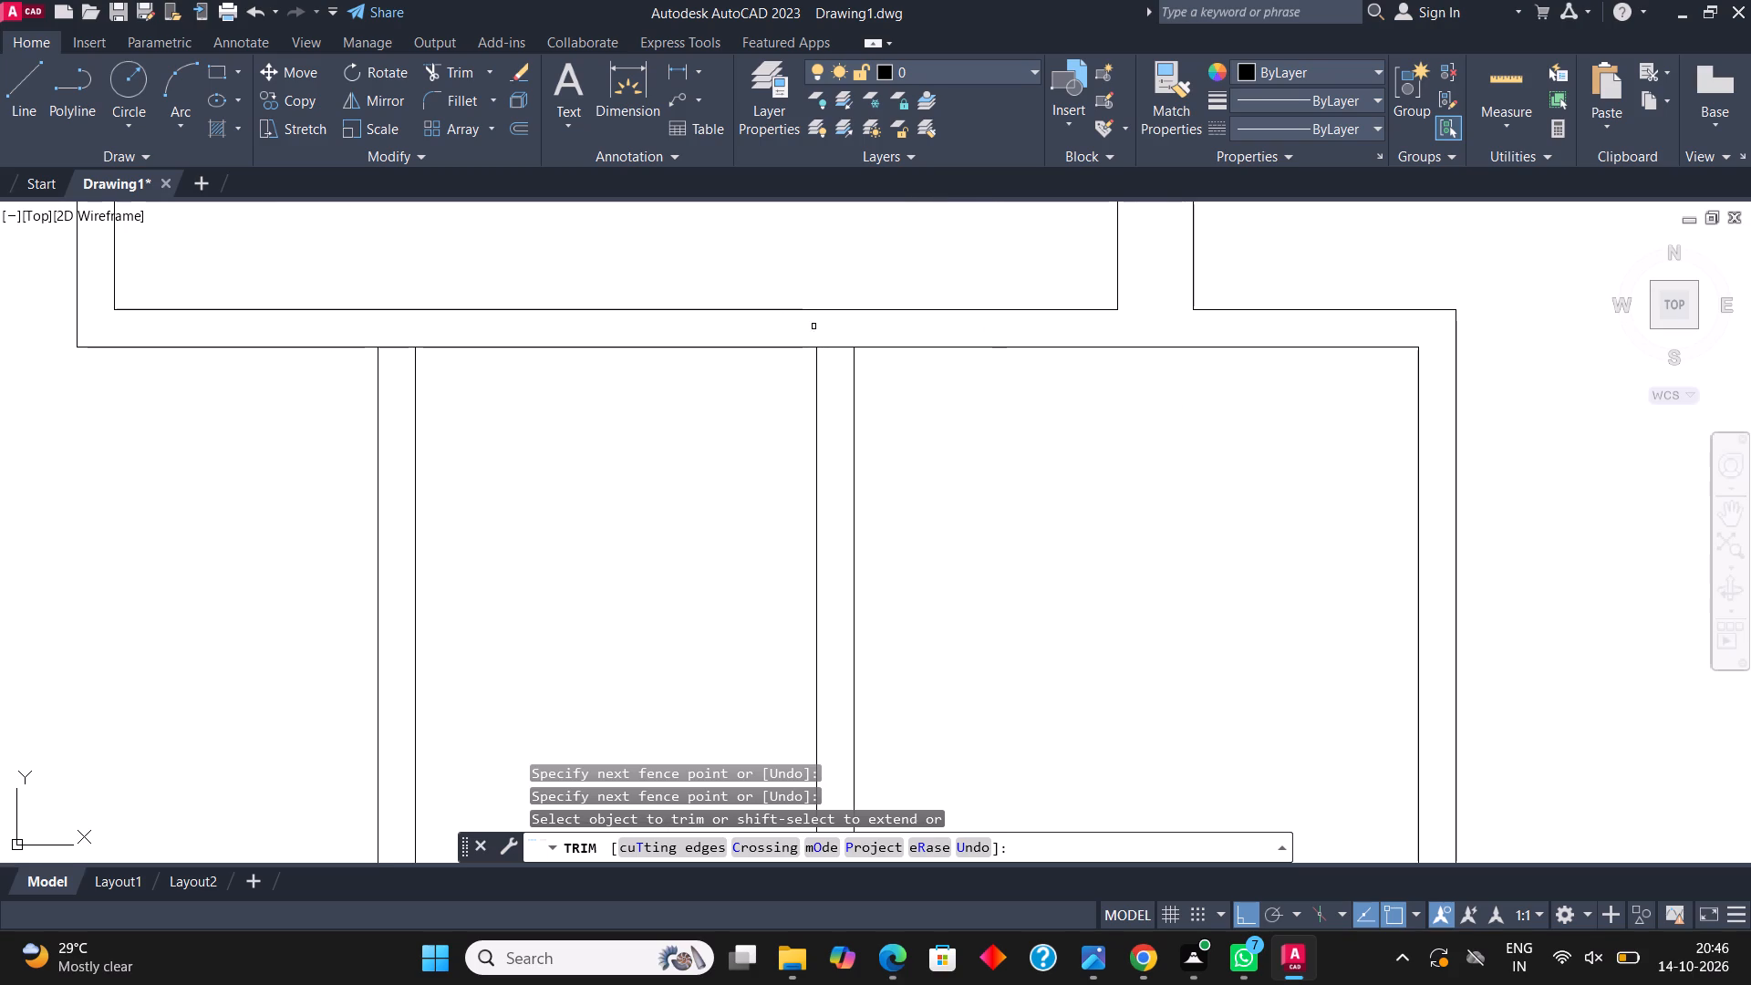
left_click_drag(839, 328, 839, 372)
left_click_drag(388, 333, 388, 368)
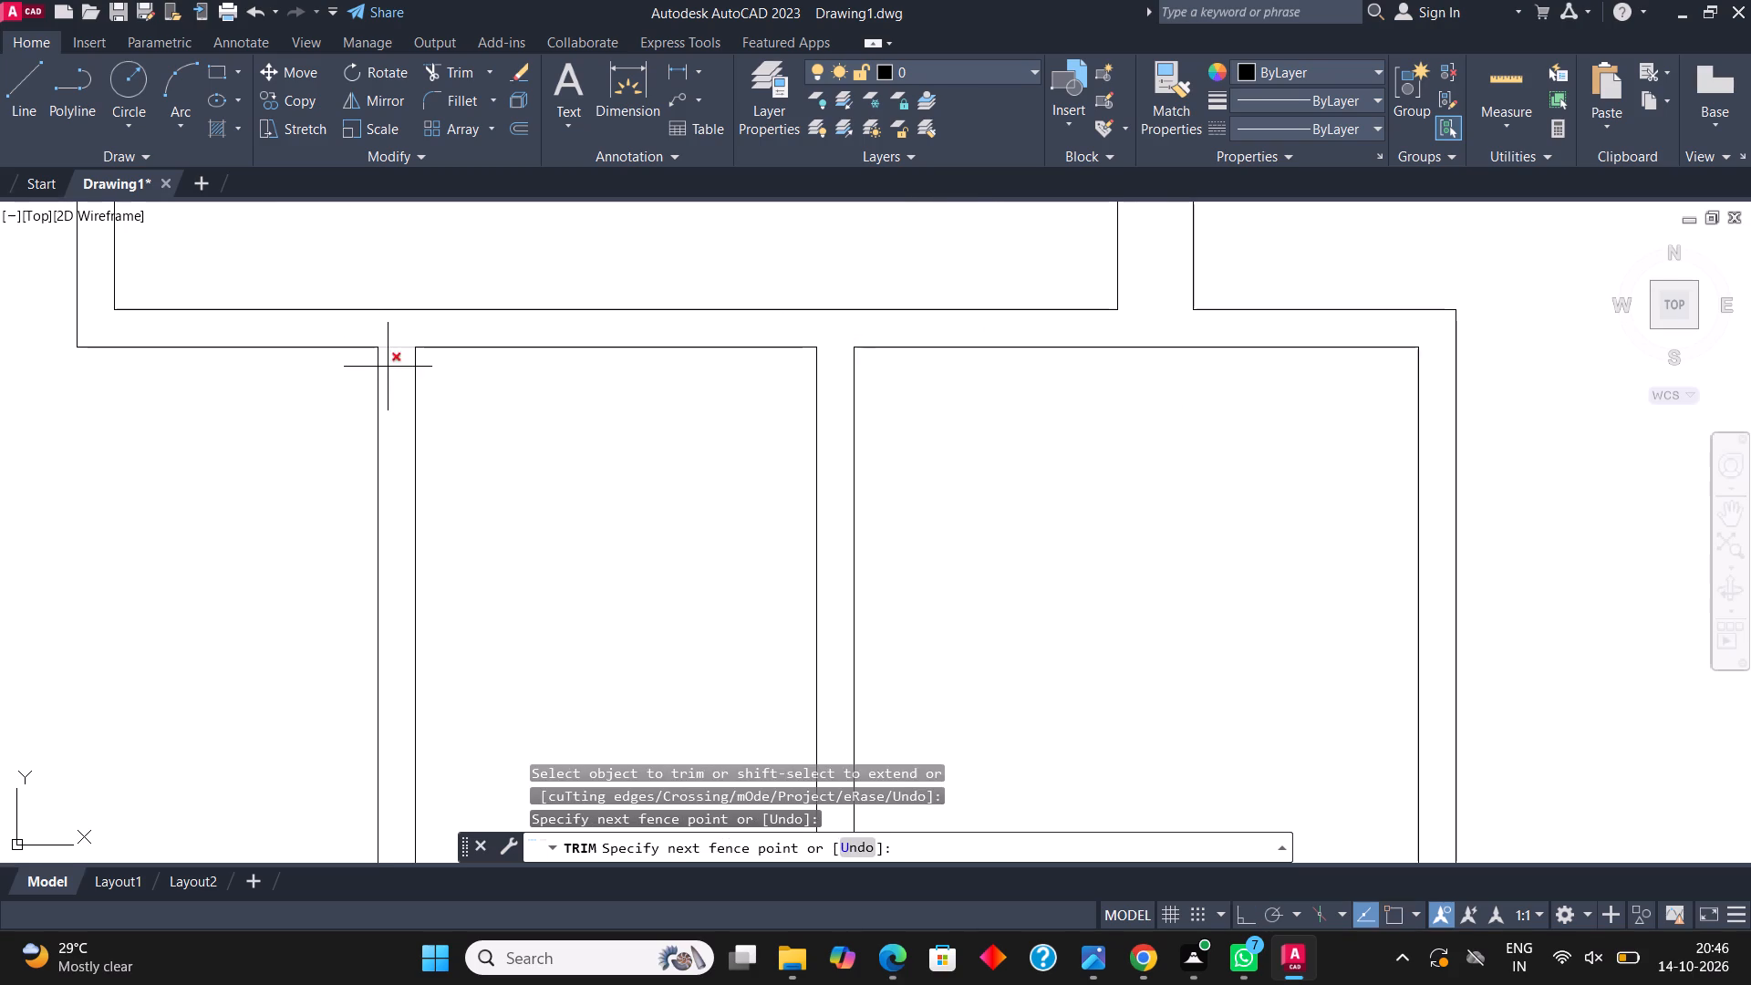
left_click_drag(388, 368, 390, 378)
scroll(642, 316, "down", 3)
scroll(700, 488, "up", 3)
left_click_drag(716, 452, 789, 456)
scroll(883, 514, "down", 4)
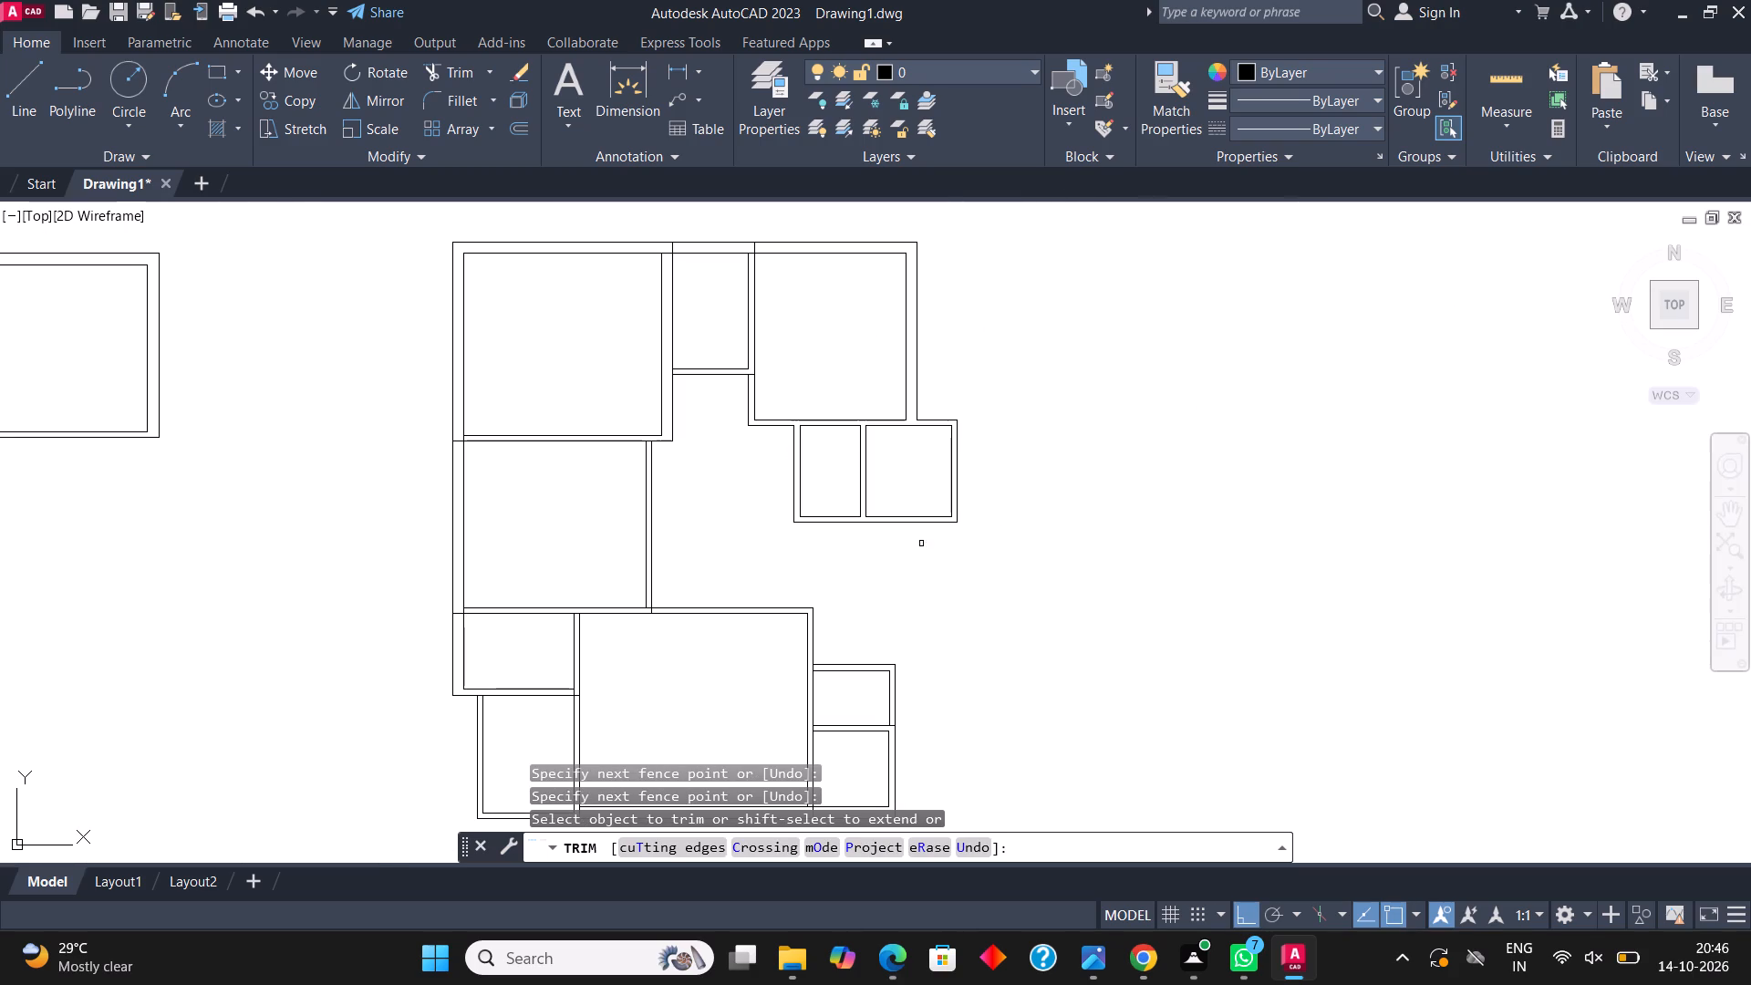
key("Escape")
Draw a 9' vertical line downward from the adjoining room's outer bottom-right corner.
middle_click_drag(952, 525, 1004, 421)
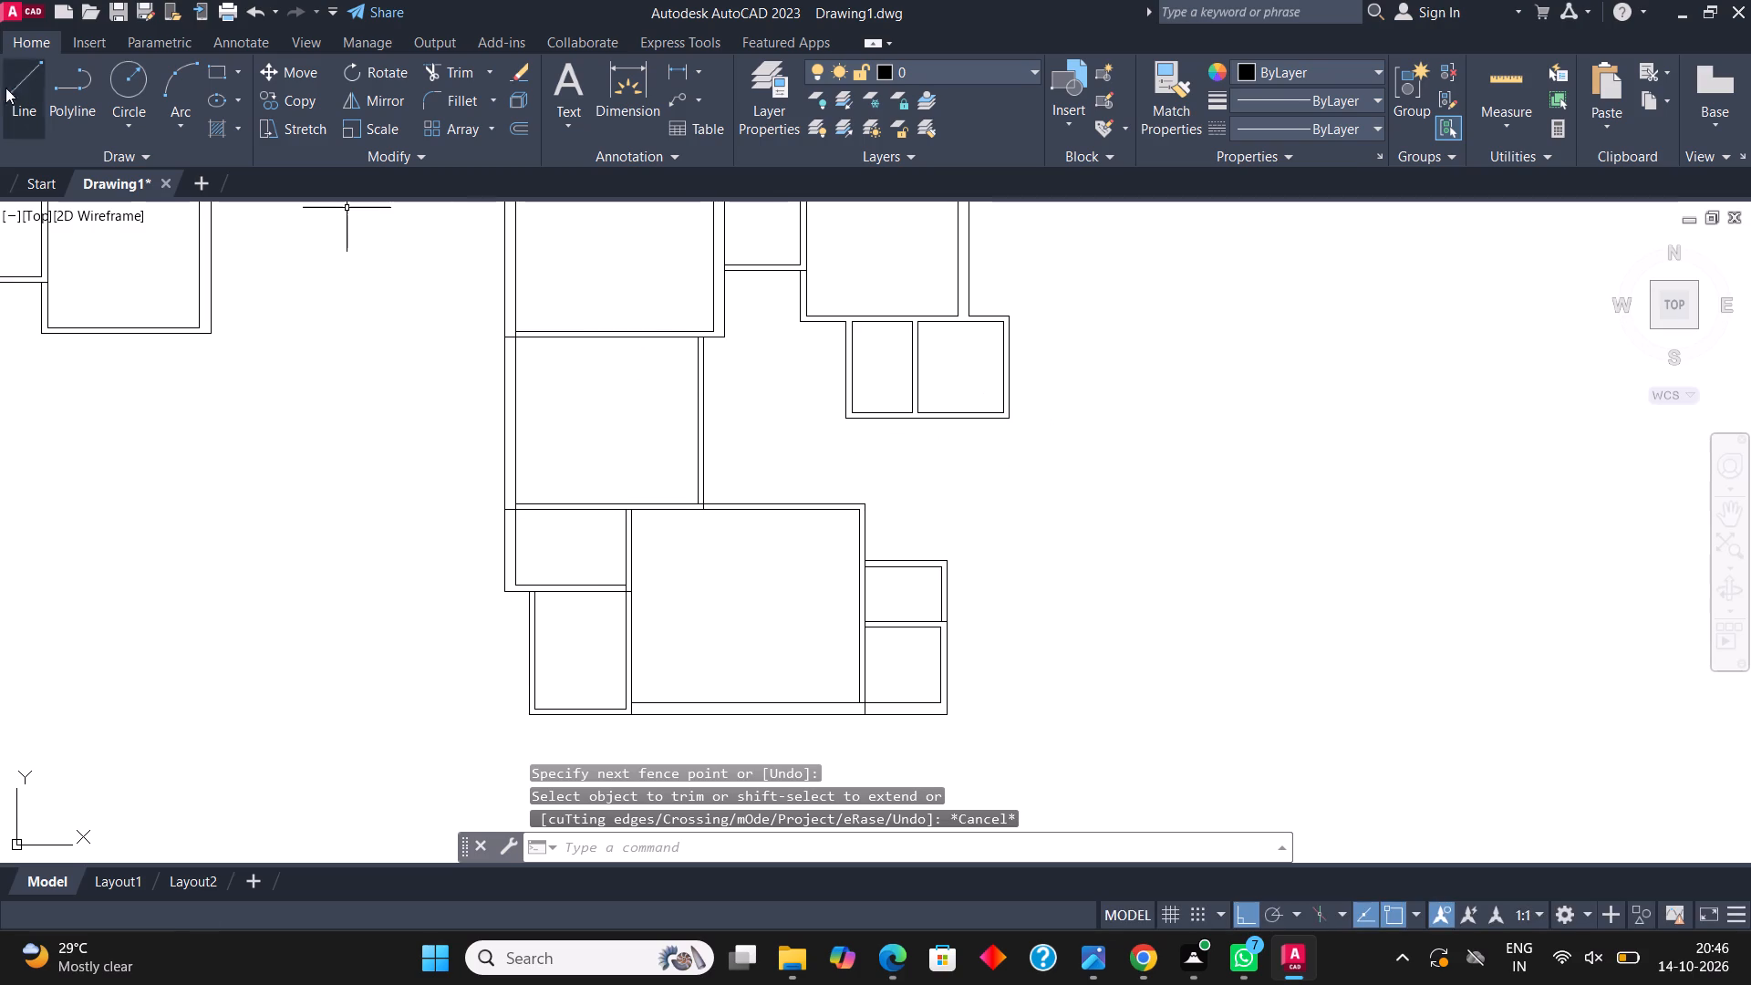
left_click(22, 85)
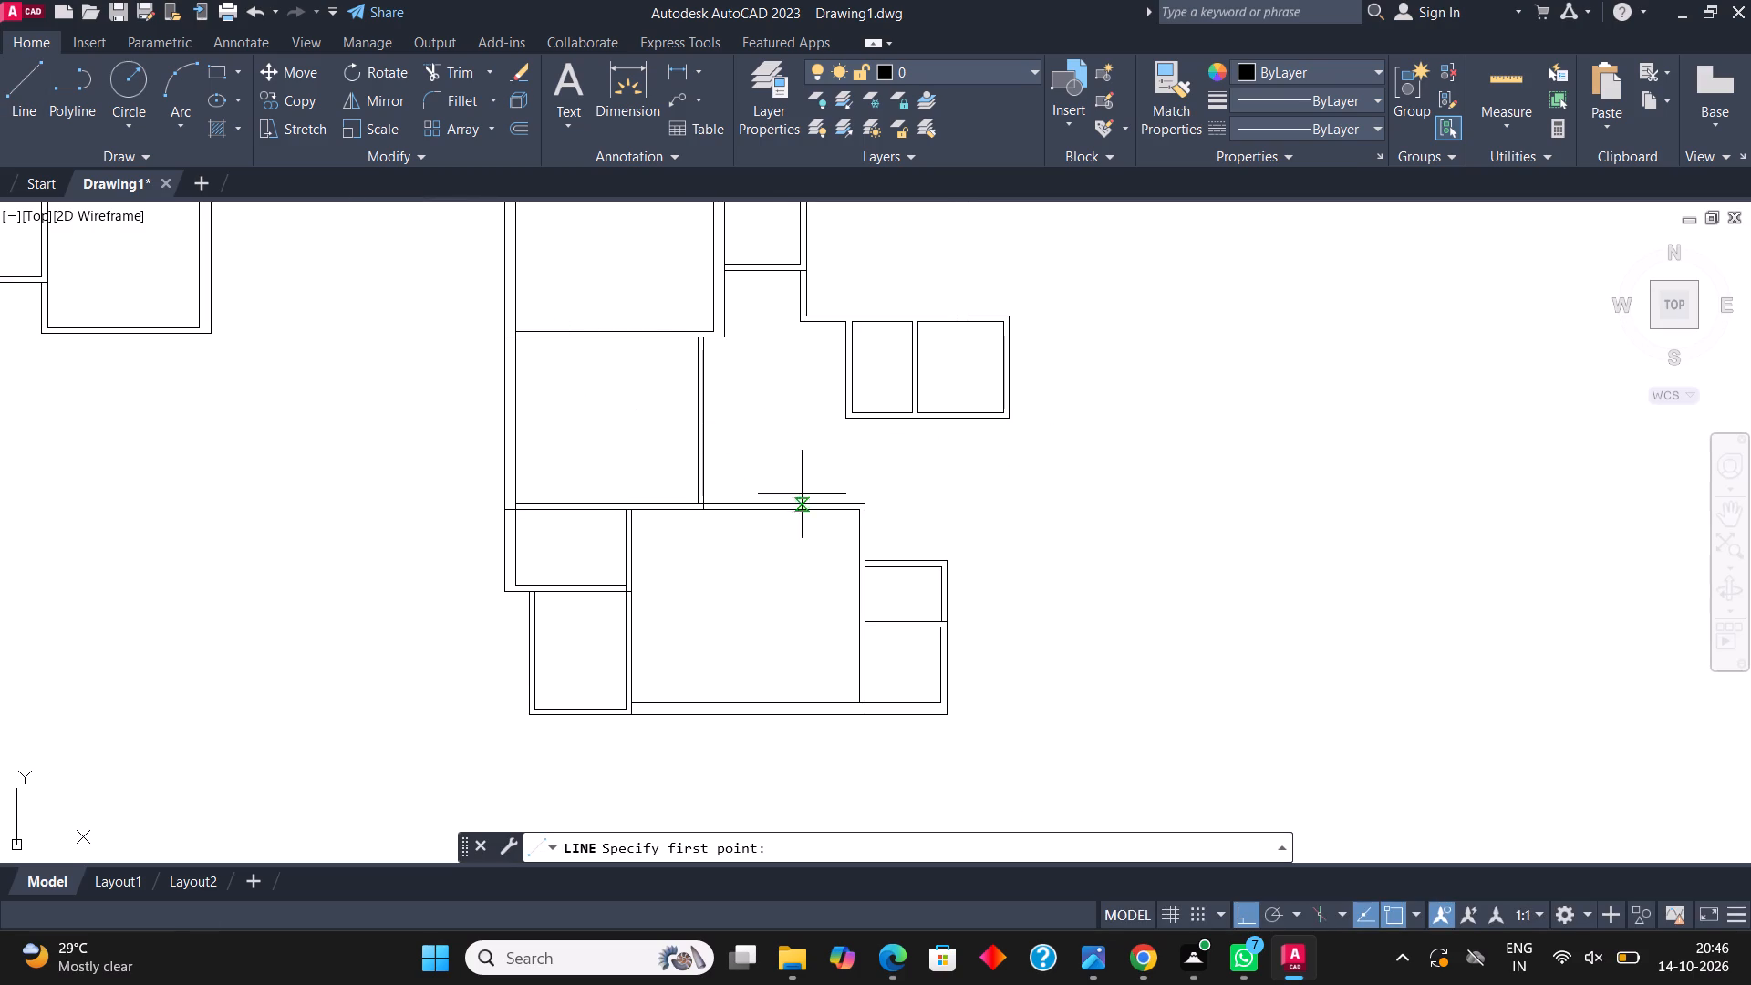
scroll(1020, 422, "up", 2)
left_click(988, 412)
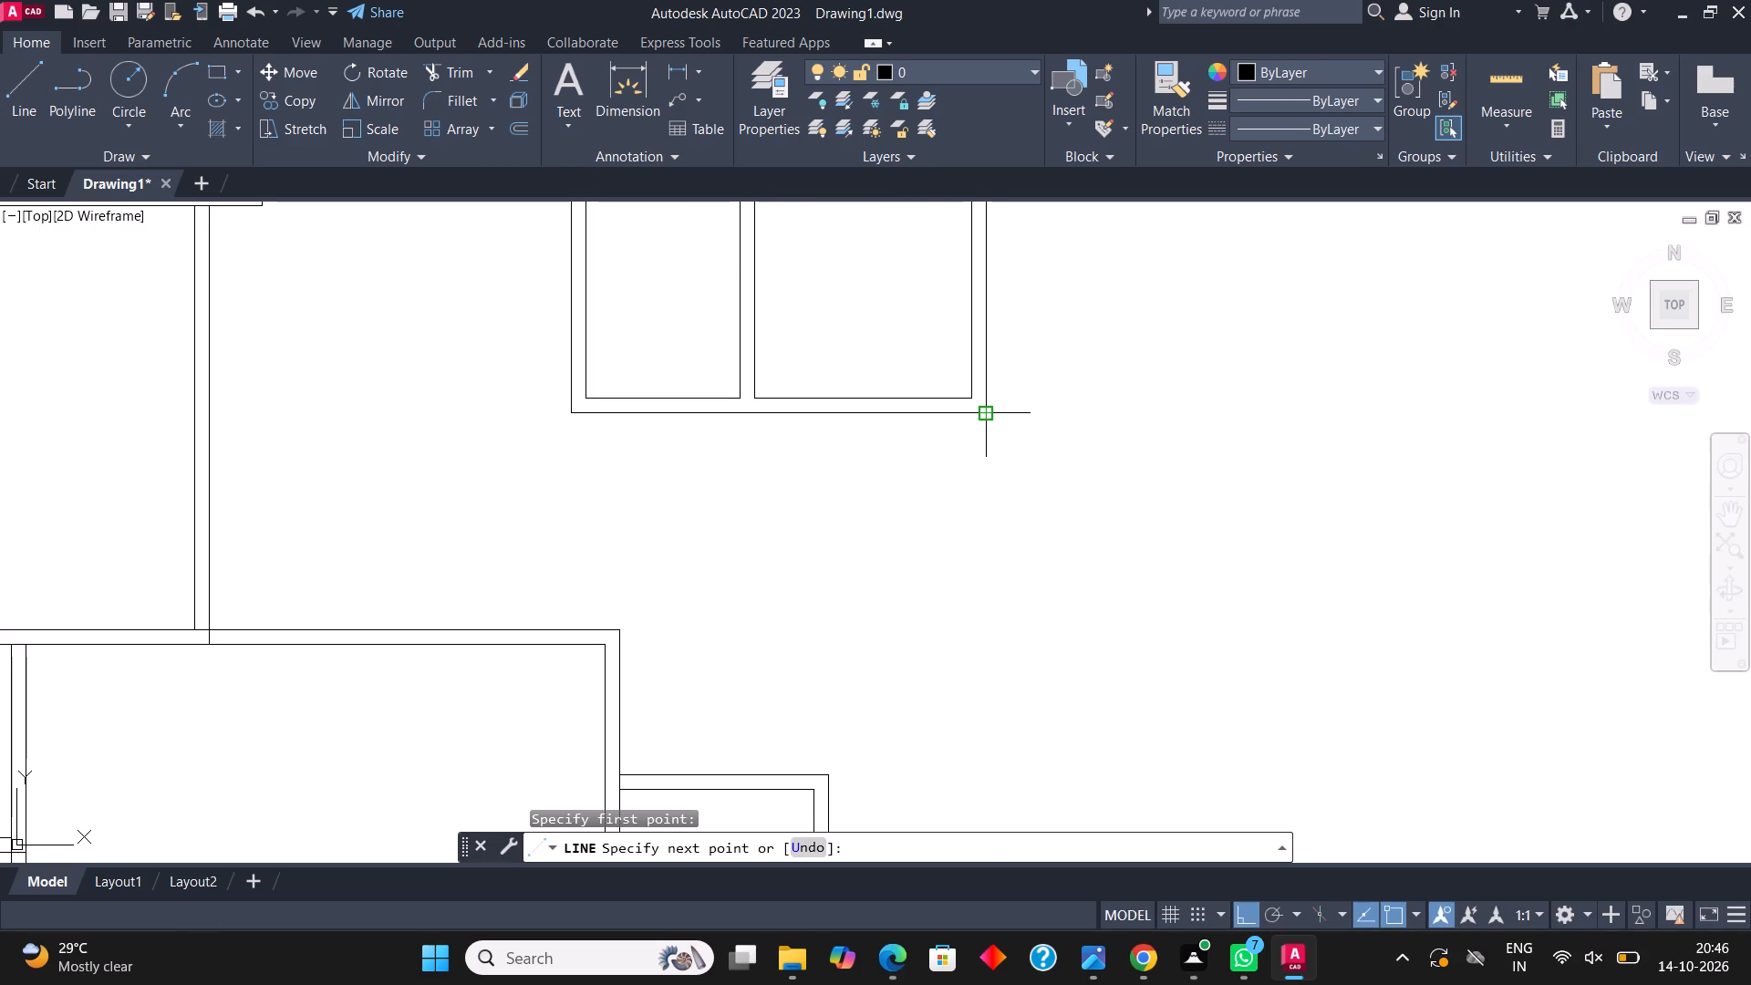
type("9'")
key("Return")
key("Escape")
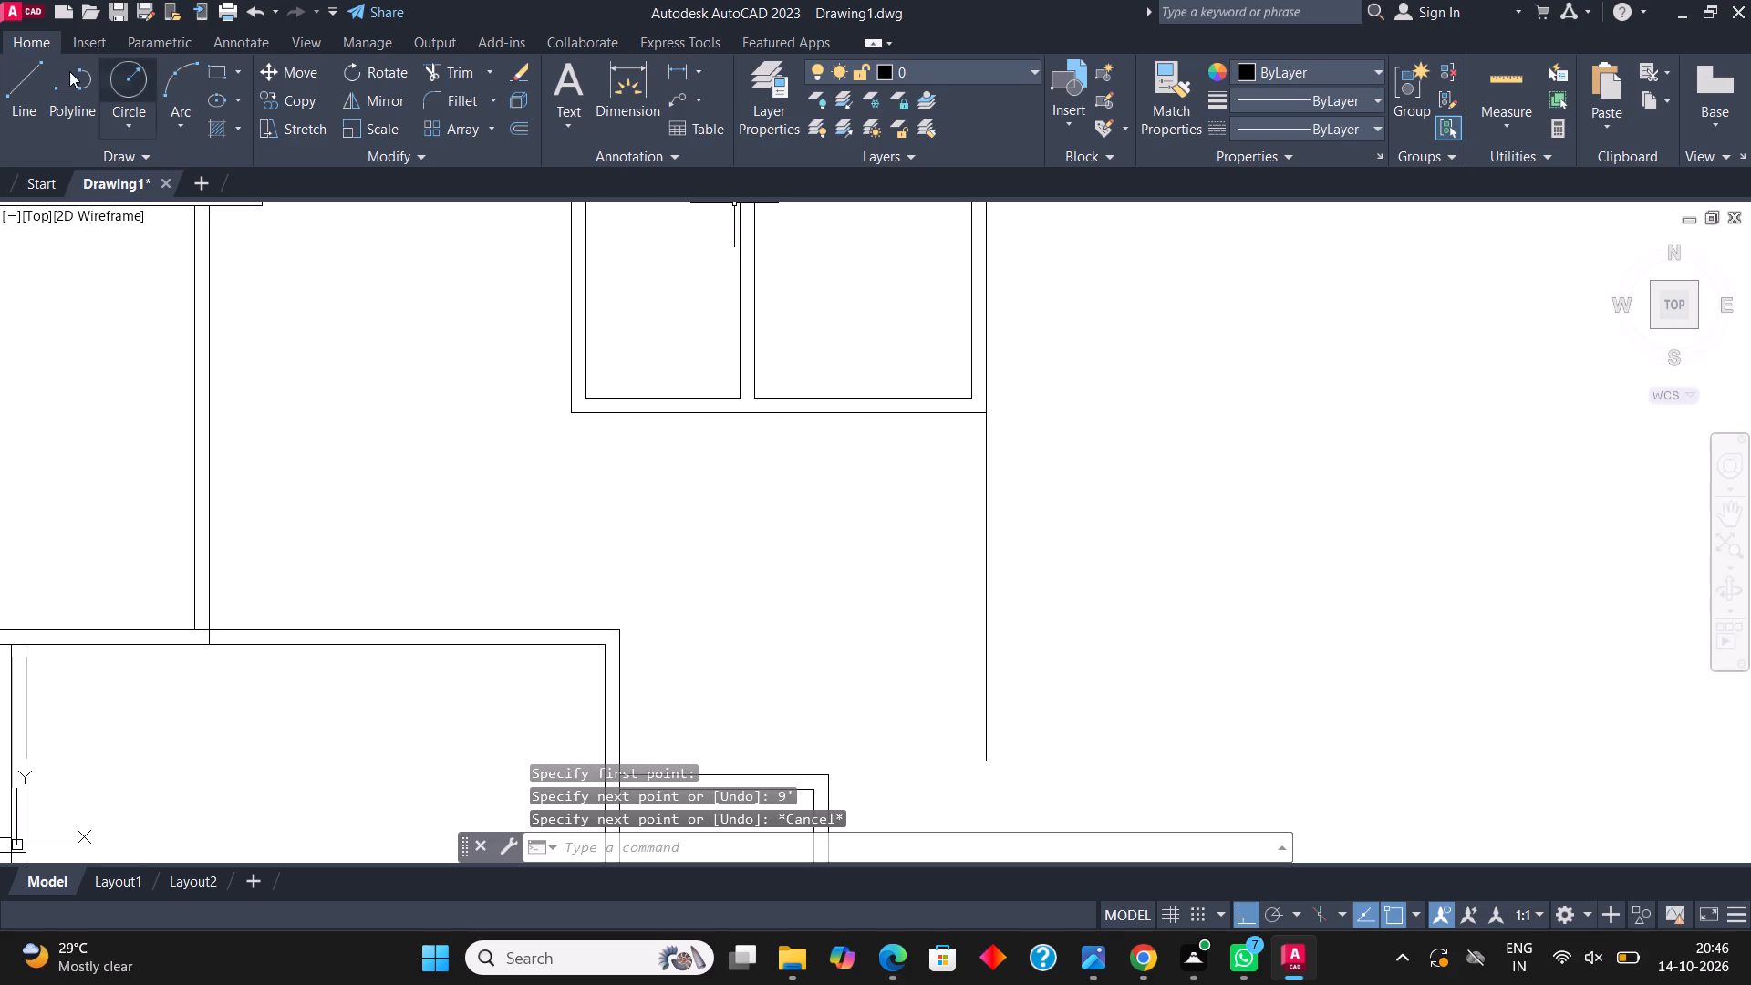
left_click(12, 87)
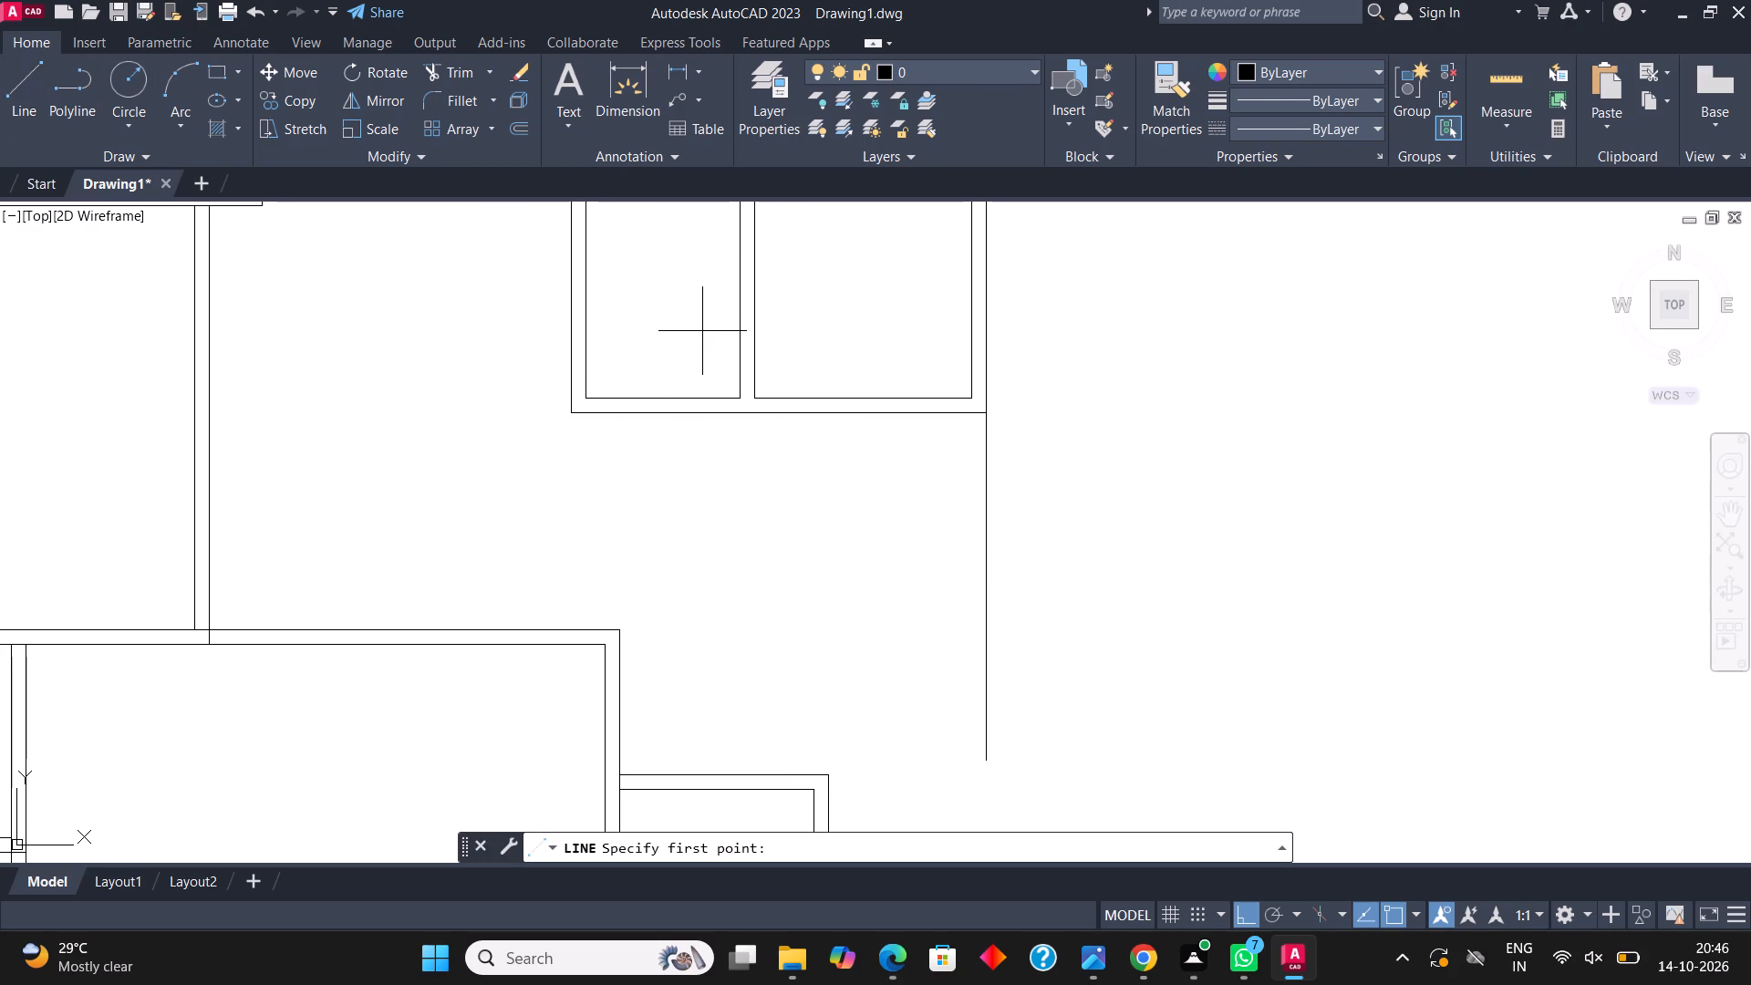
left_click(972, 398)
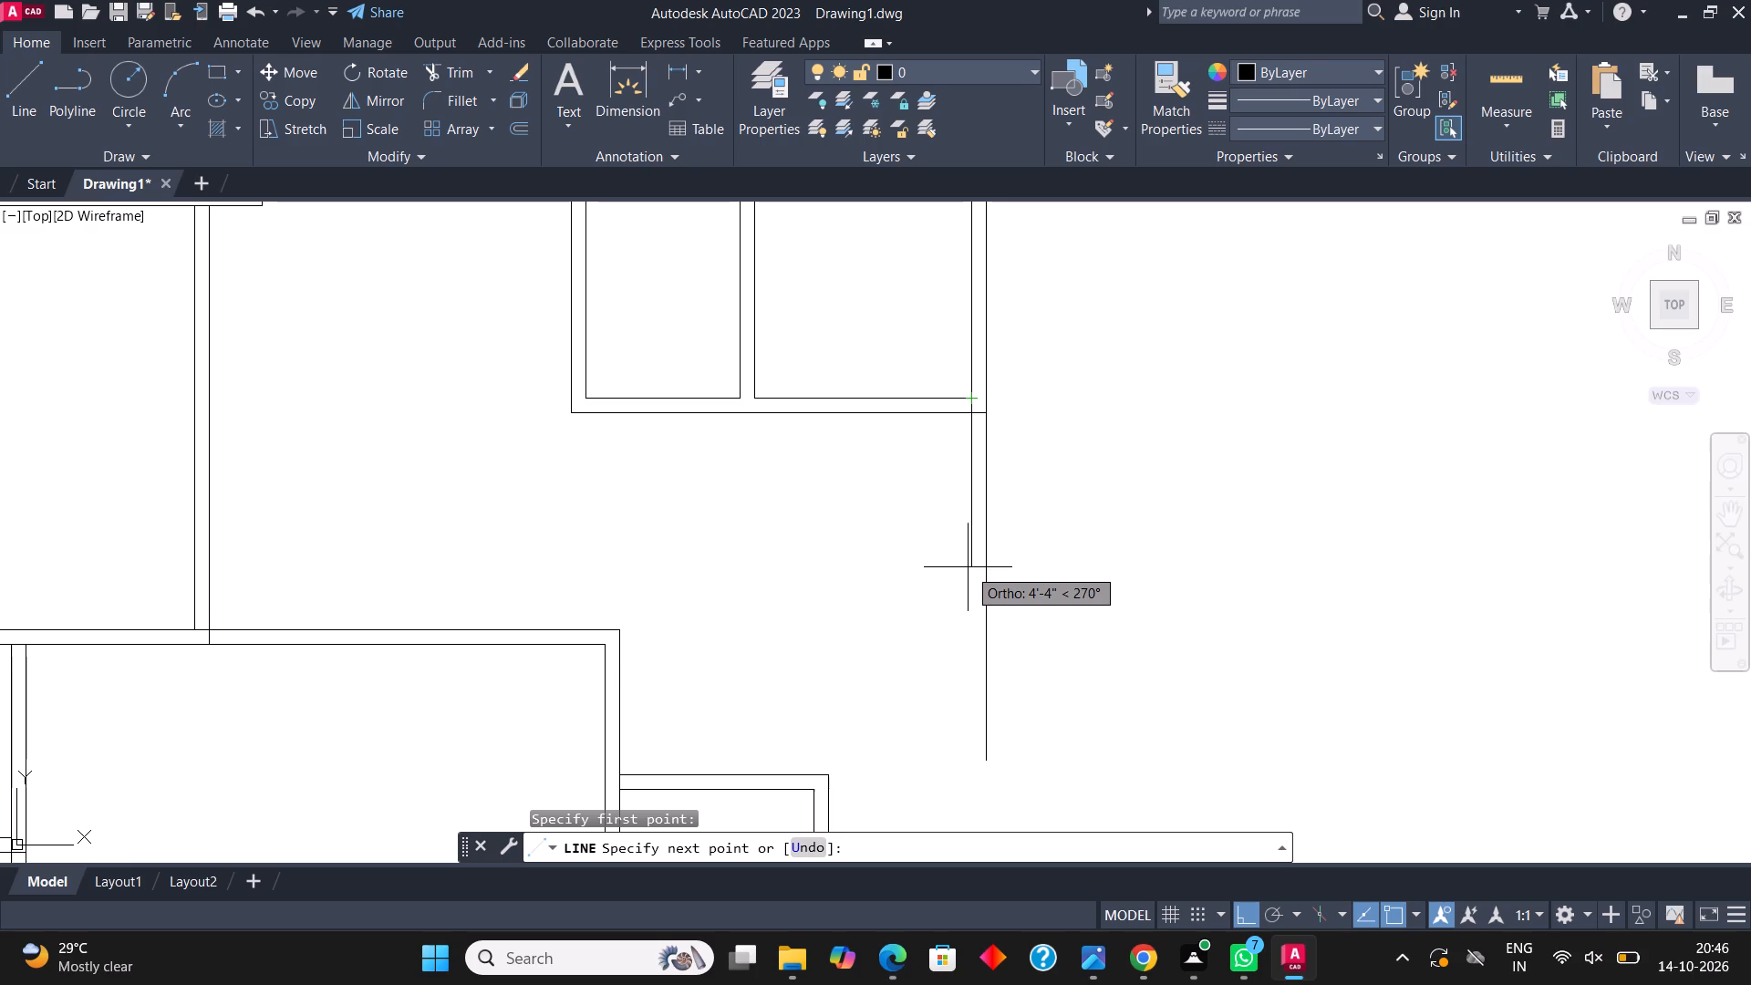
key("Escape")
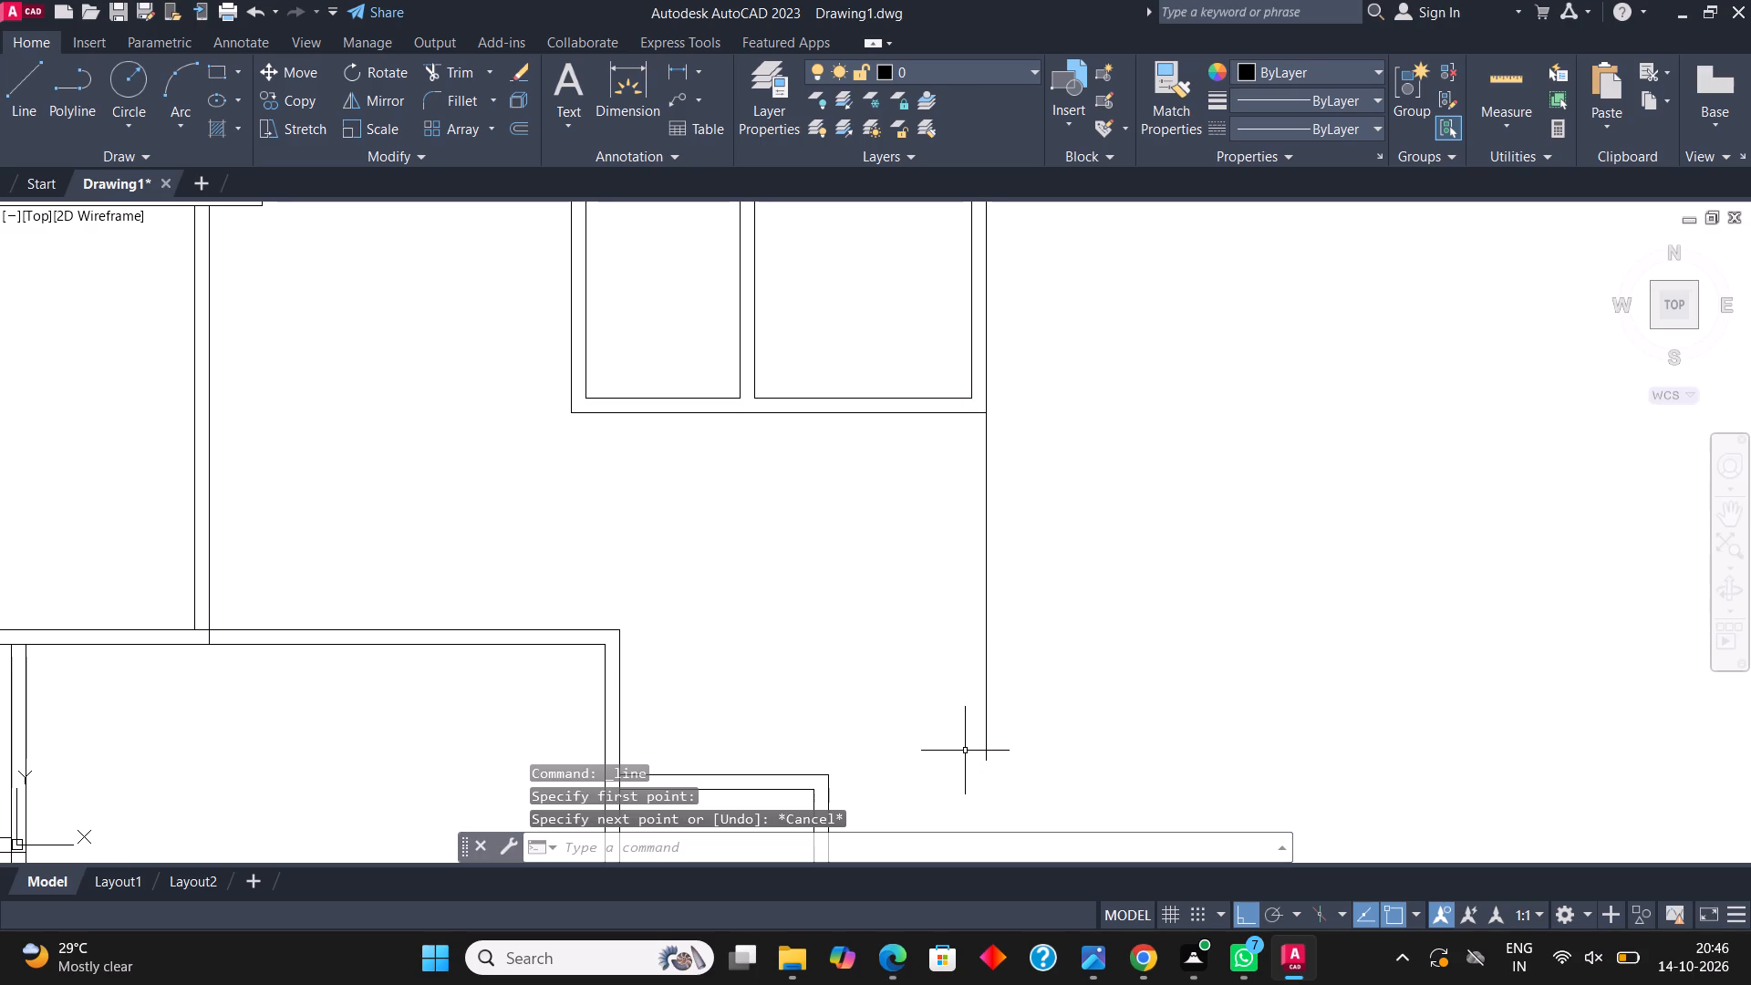
Draw a parallel inner wall line from the adjoining room's inner bottom-right corner, through its outer bottom line and 9' farther down.
left_click(12, 79)
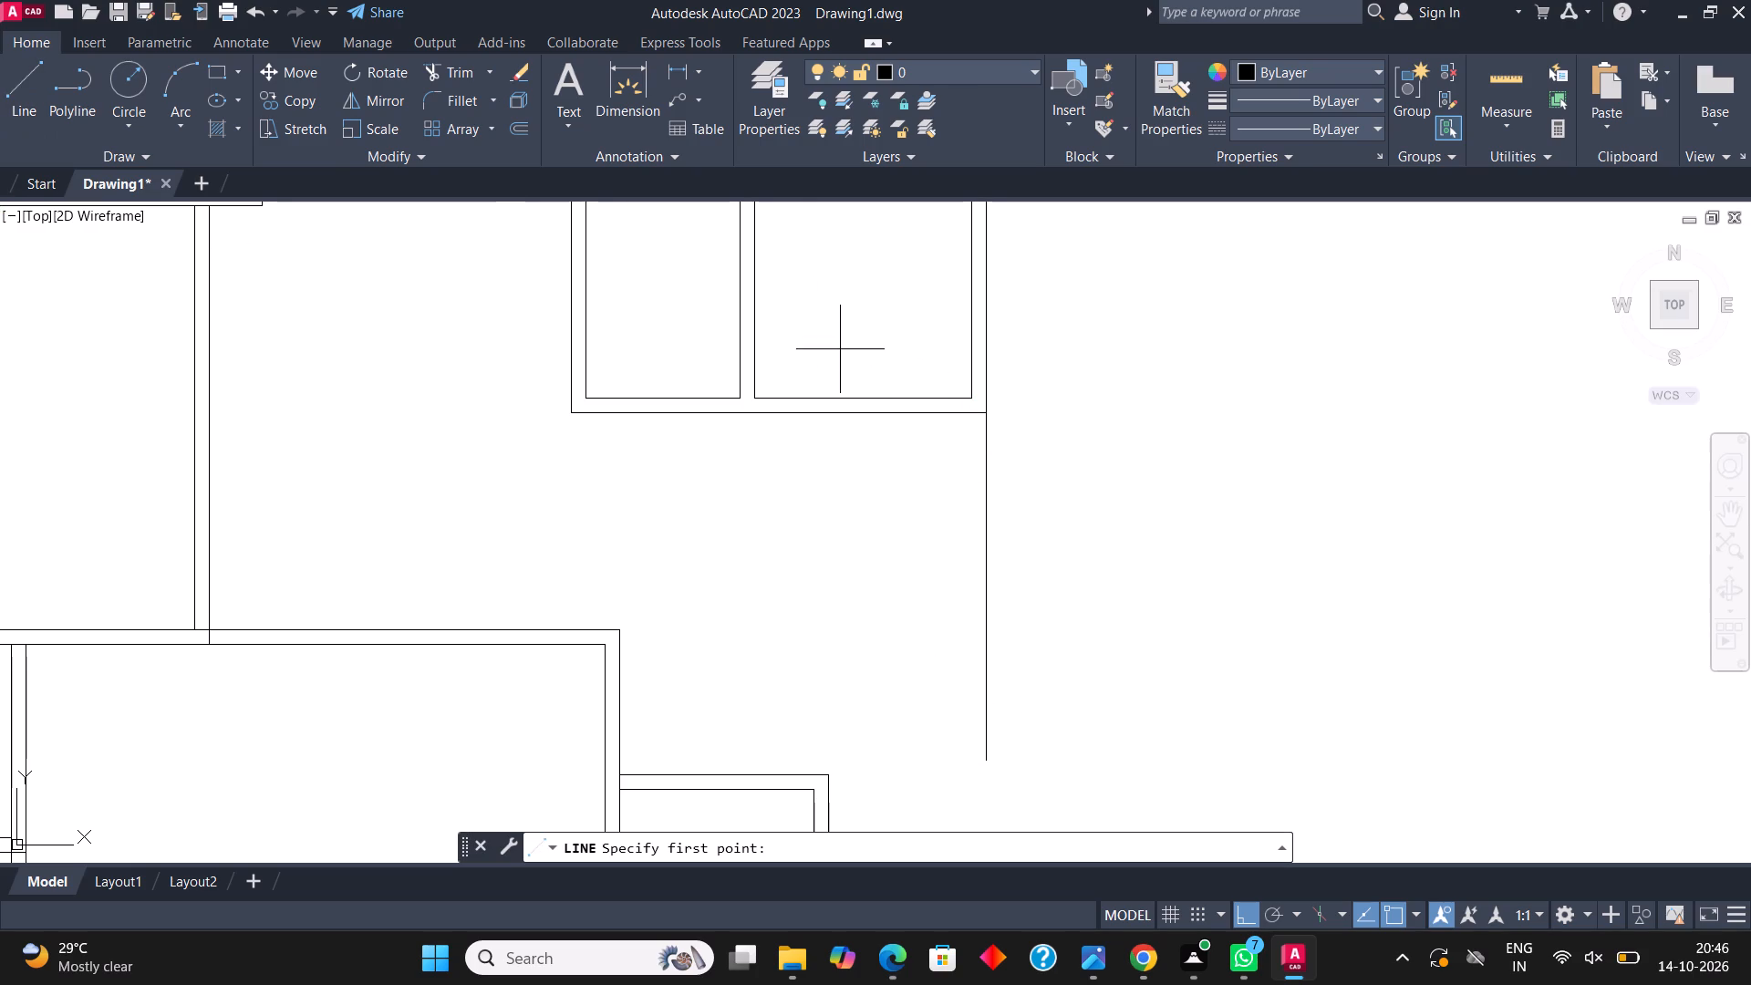
left_click(966, 397)
left_click(966, 413)
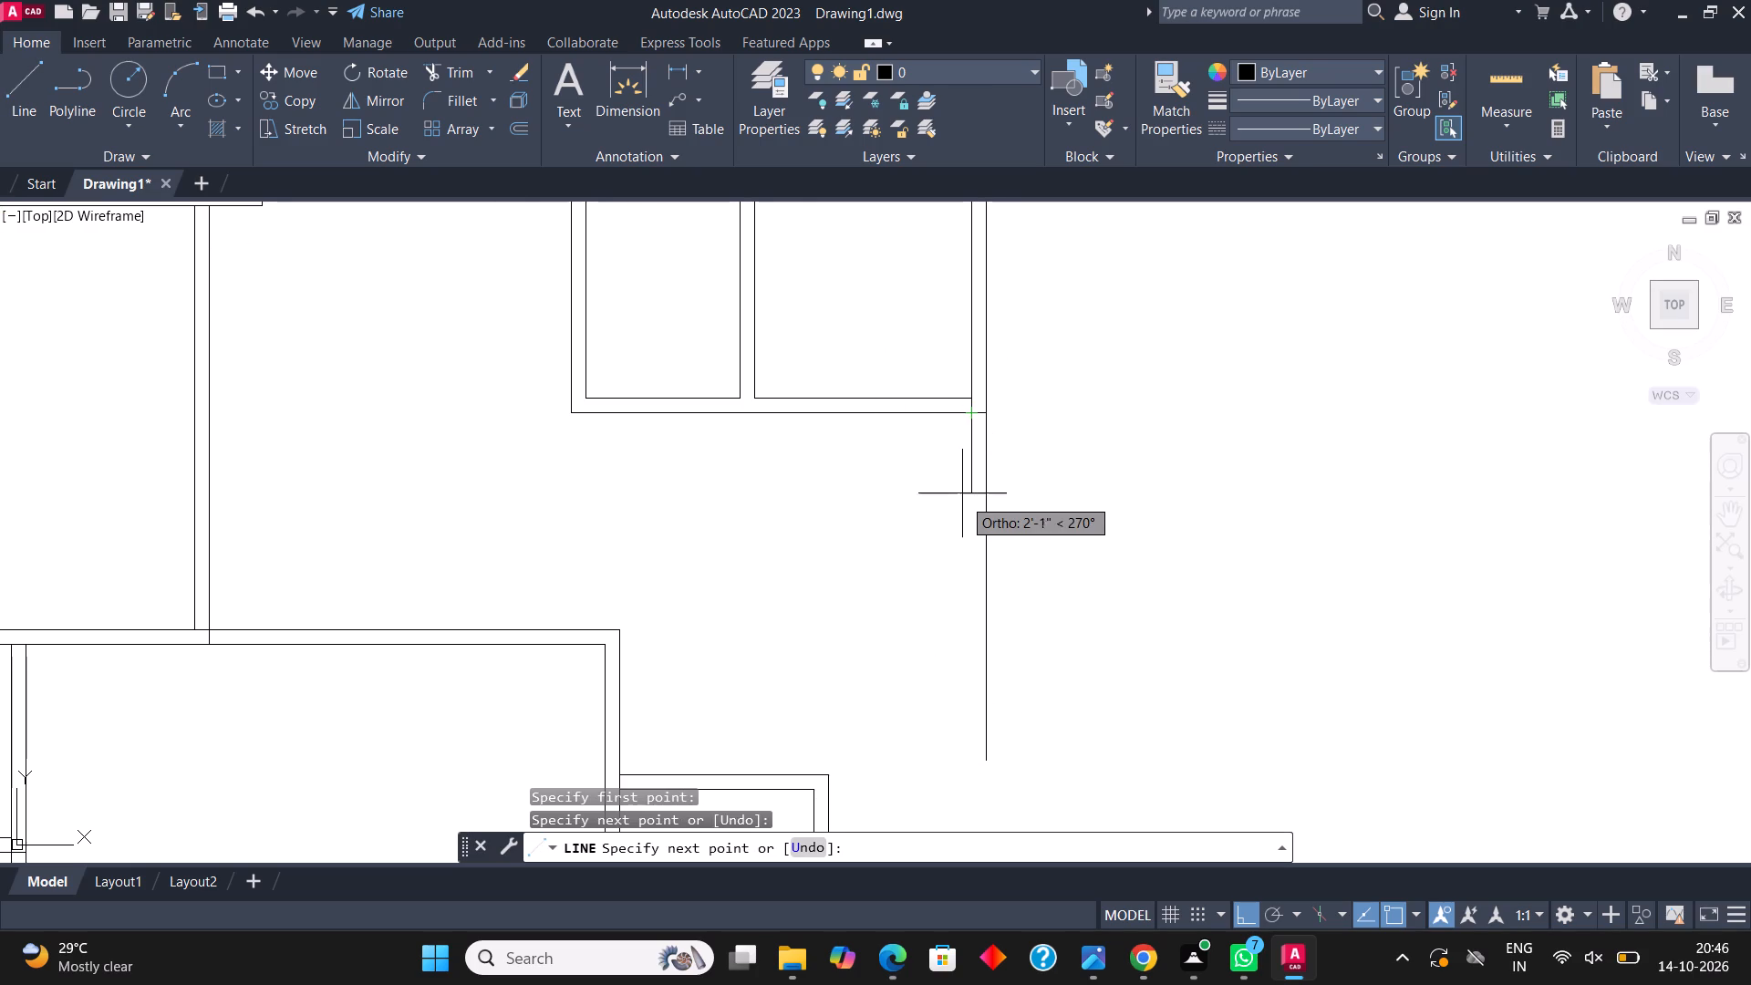
type("9'")
key("Return")
key("Escape")
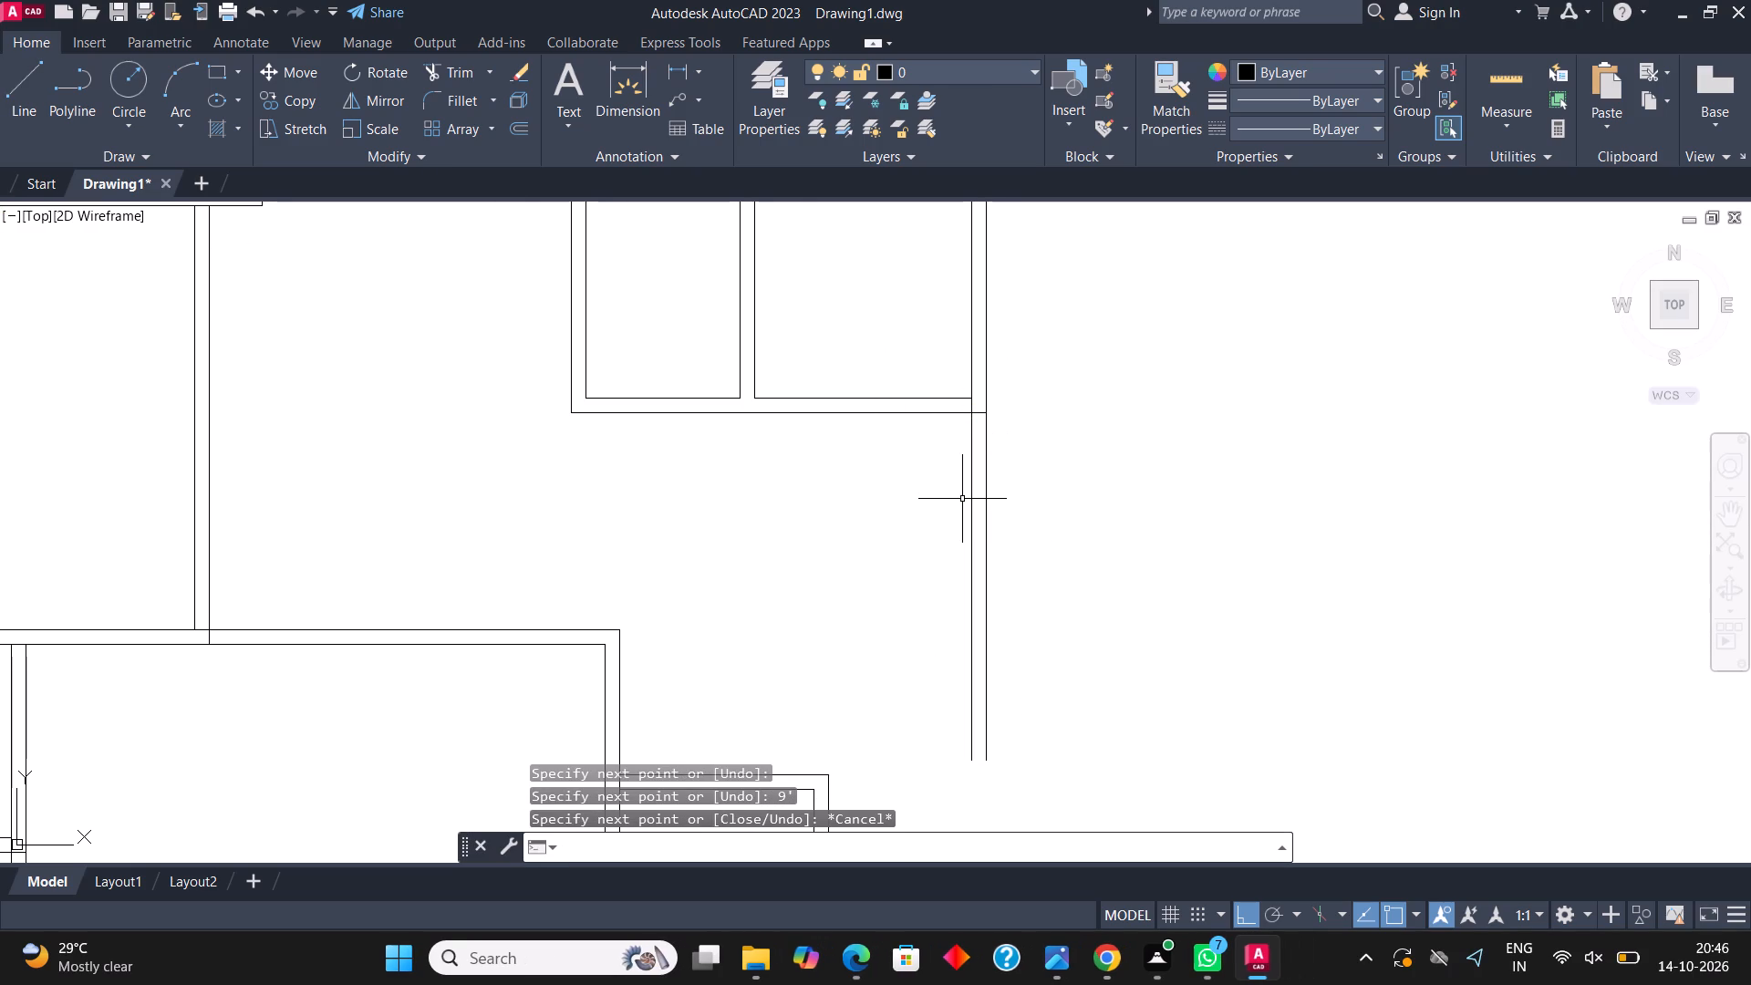
Draw a horizontal line from the lower small side room's outer top-right corner toward the 9' wall lines.
middle_click_drag(962, 499, 962, 378)
scroll(972, 426, "down", 1)
middle_click_drag(1061, 464, 1119, 451)
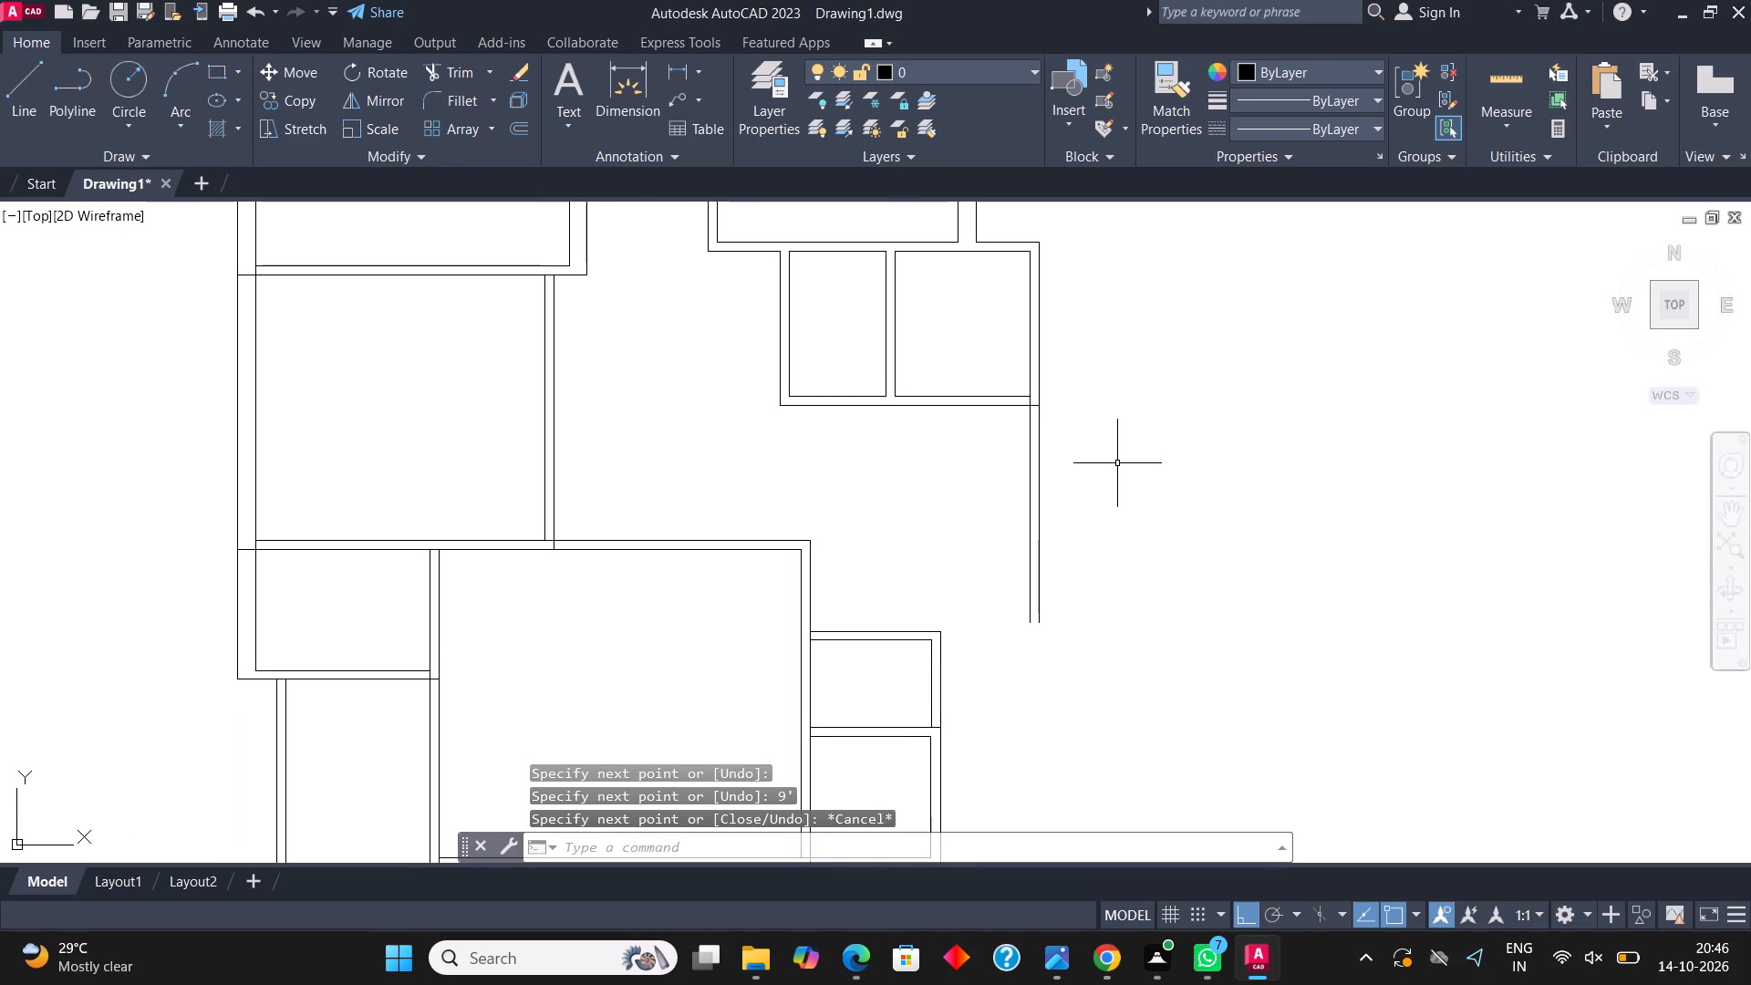
scroll(1004, 621, "up", 1)
scroll(998, 620, "down", 1)
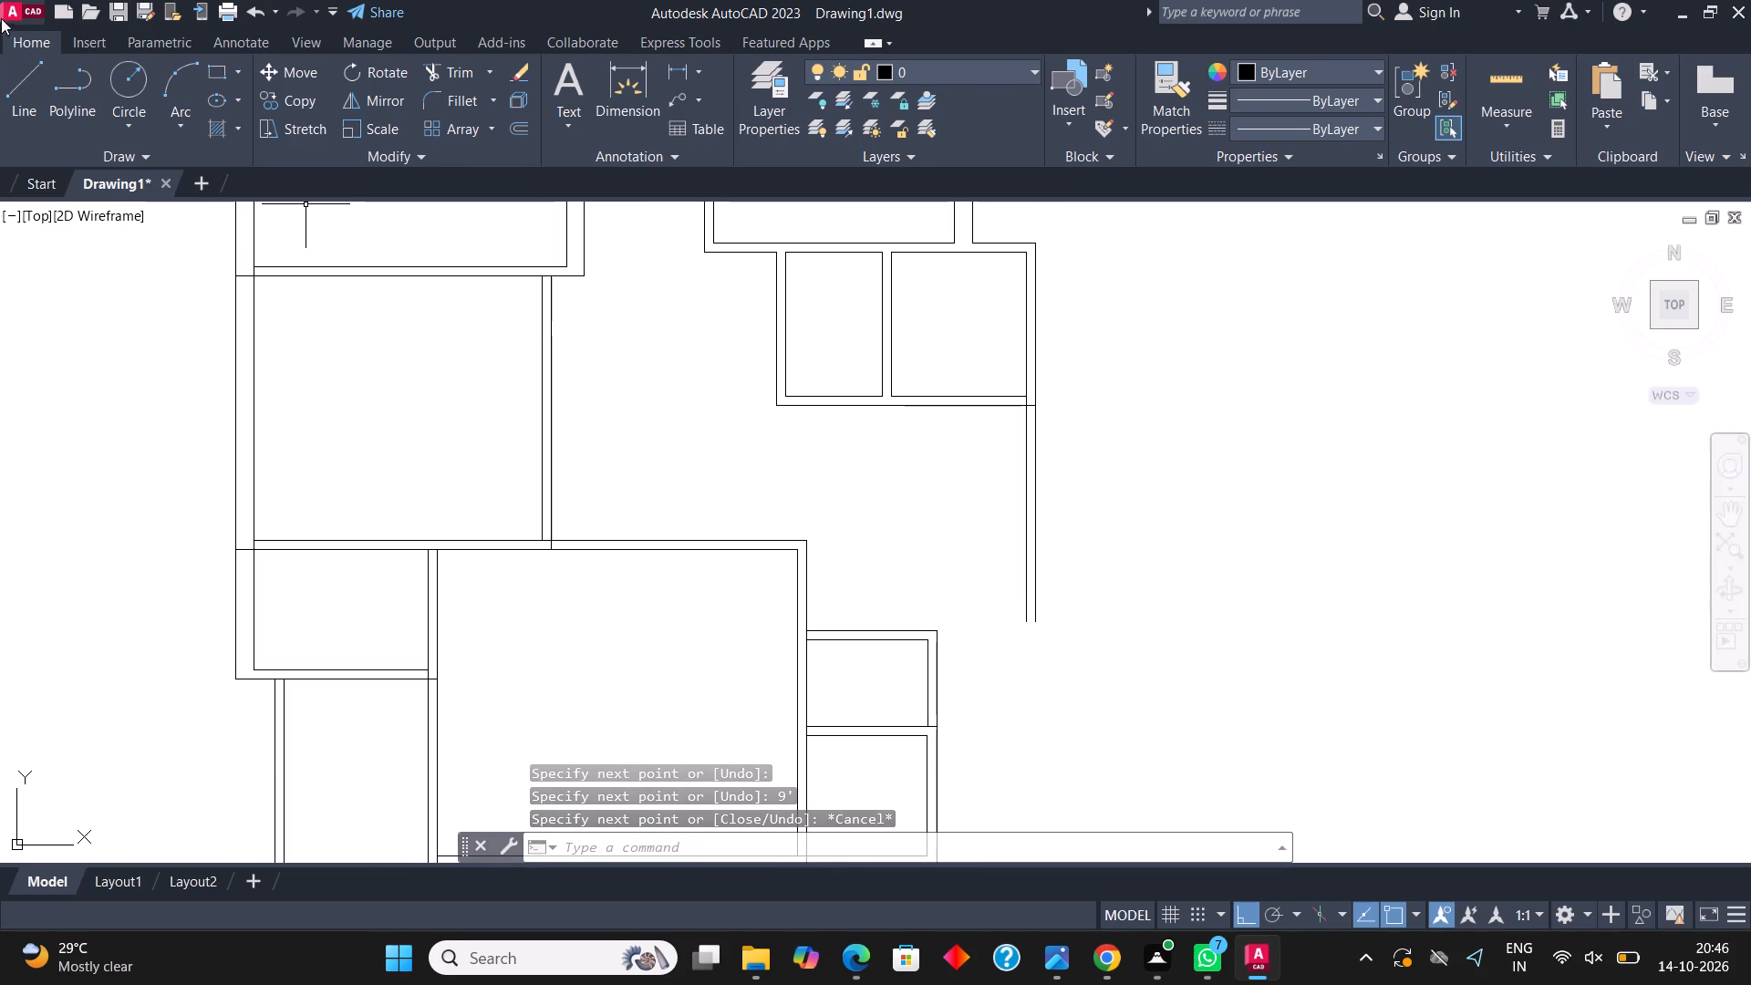
left_click(23, 89)
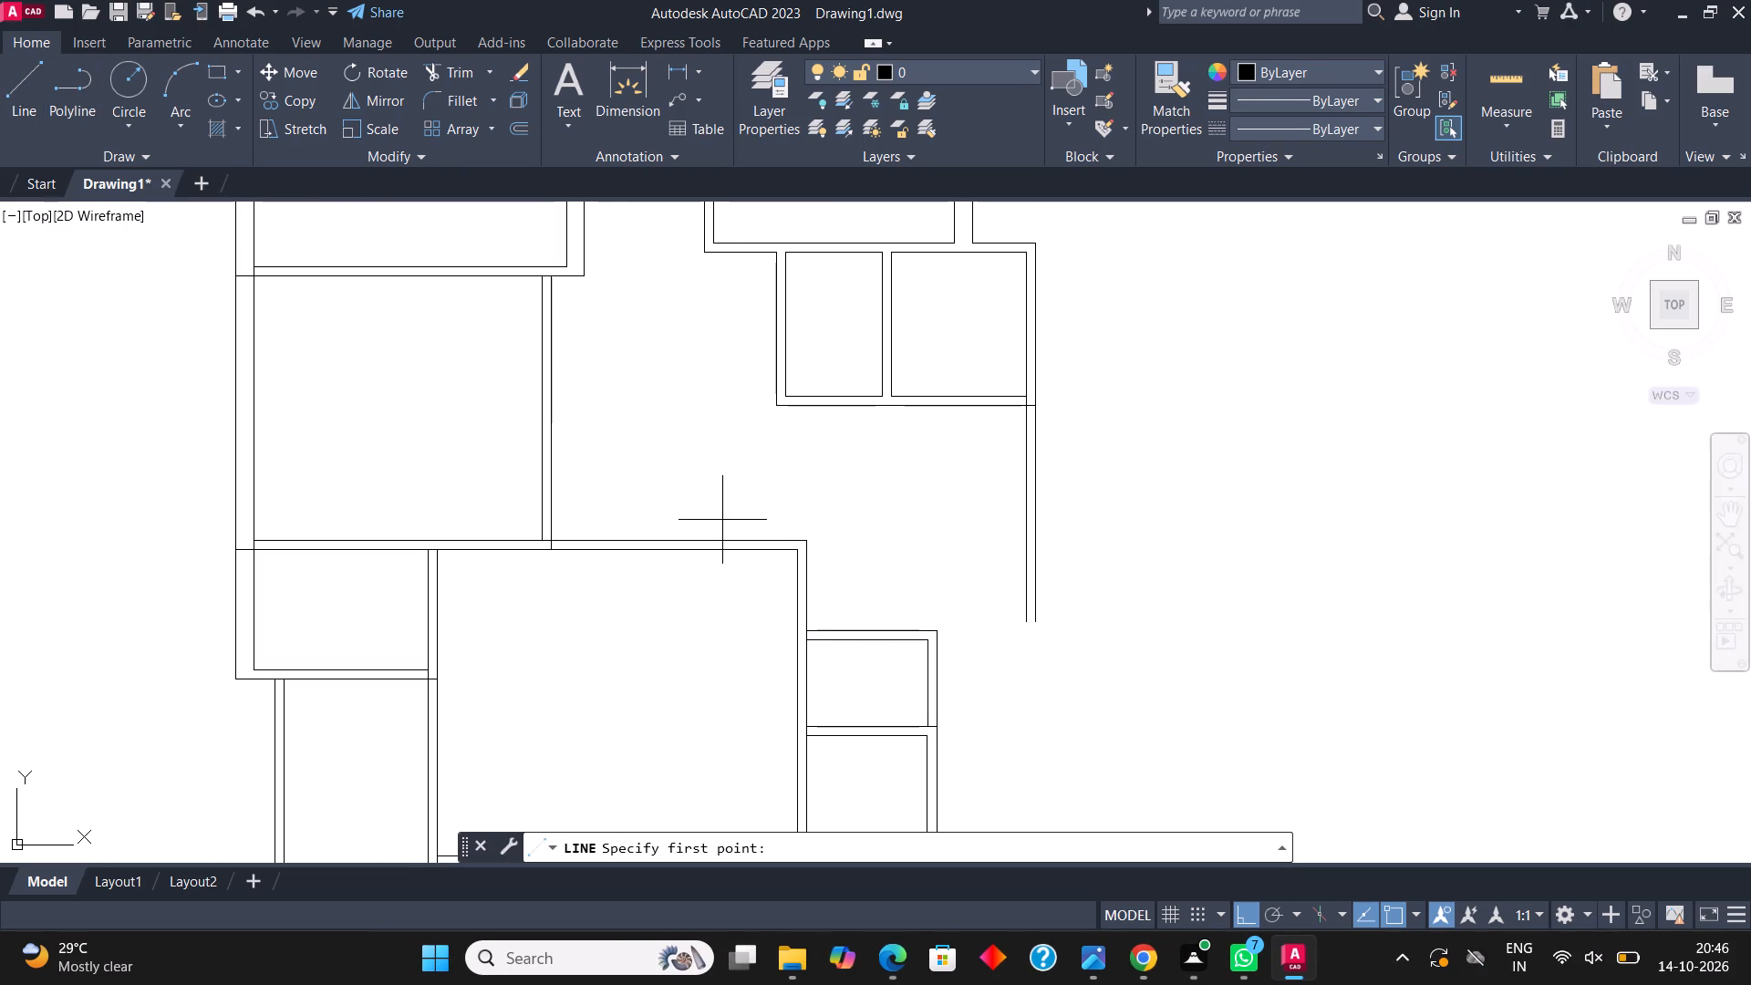
middle_click_drag(1102, 577, 1127, 501)
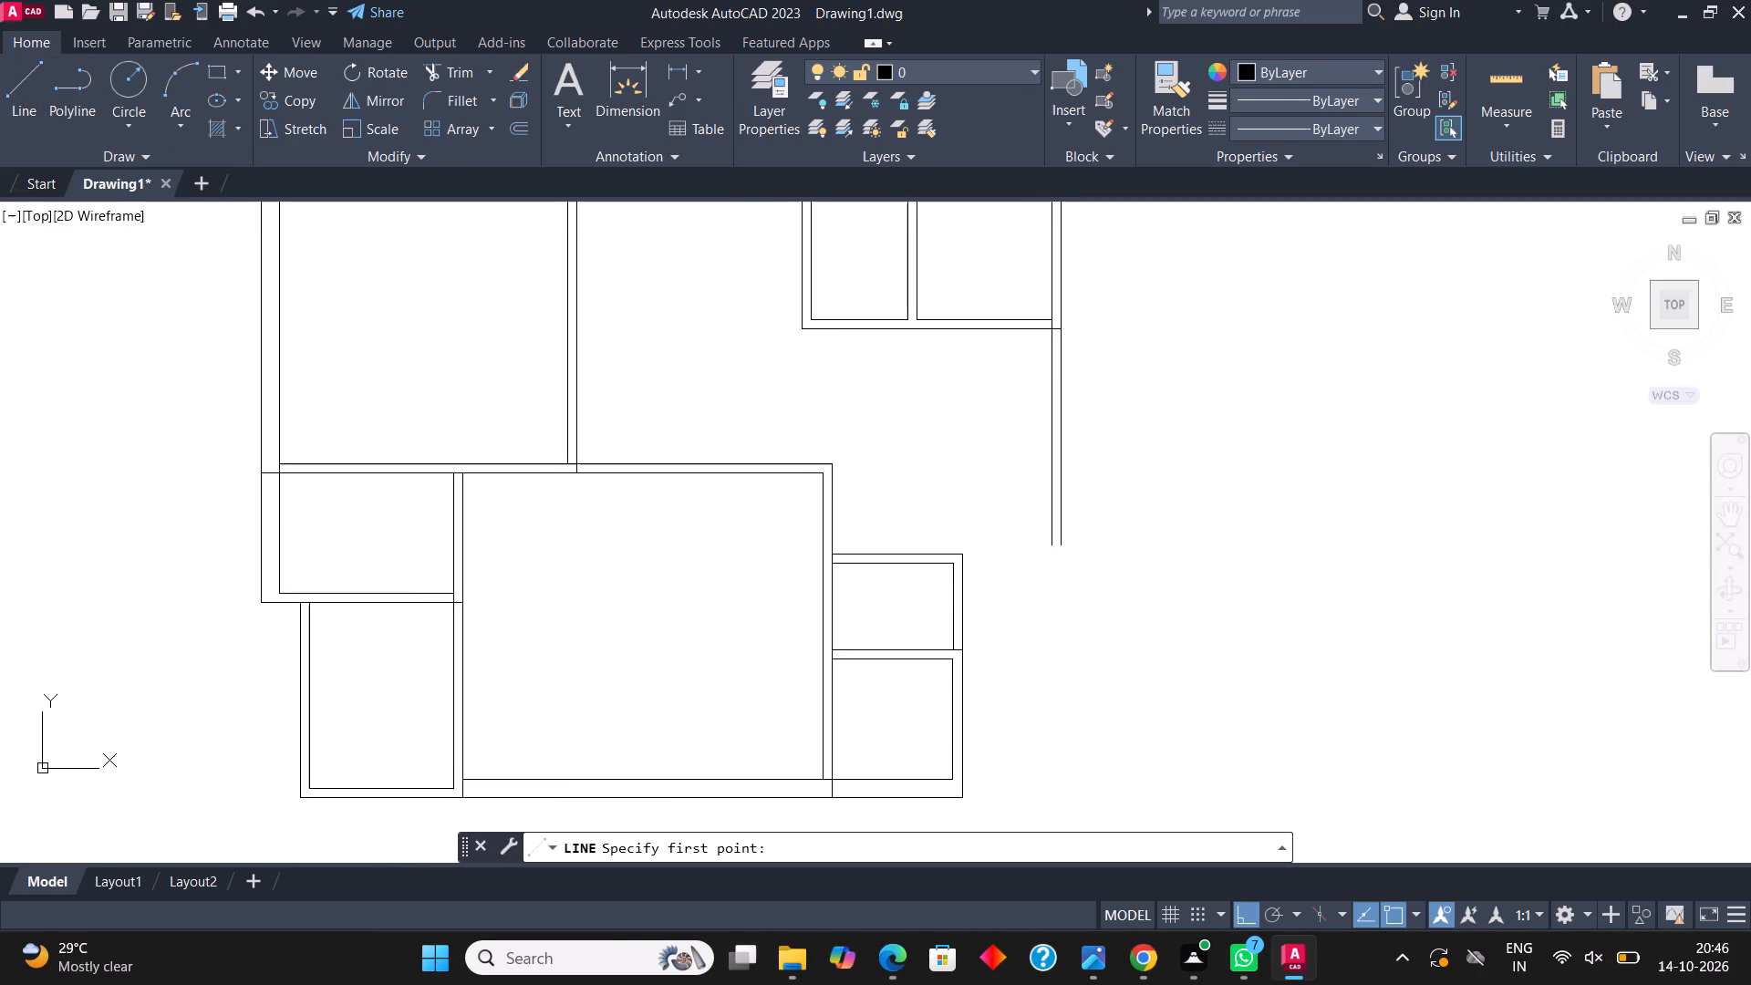
scroll(981, 563, "up", 1)
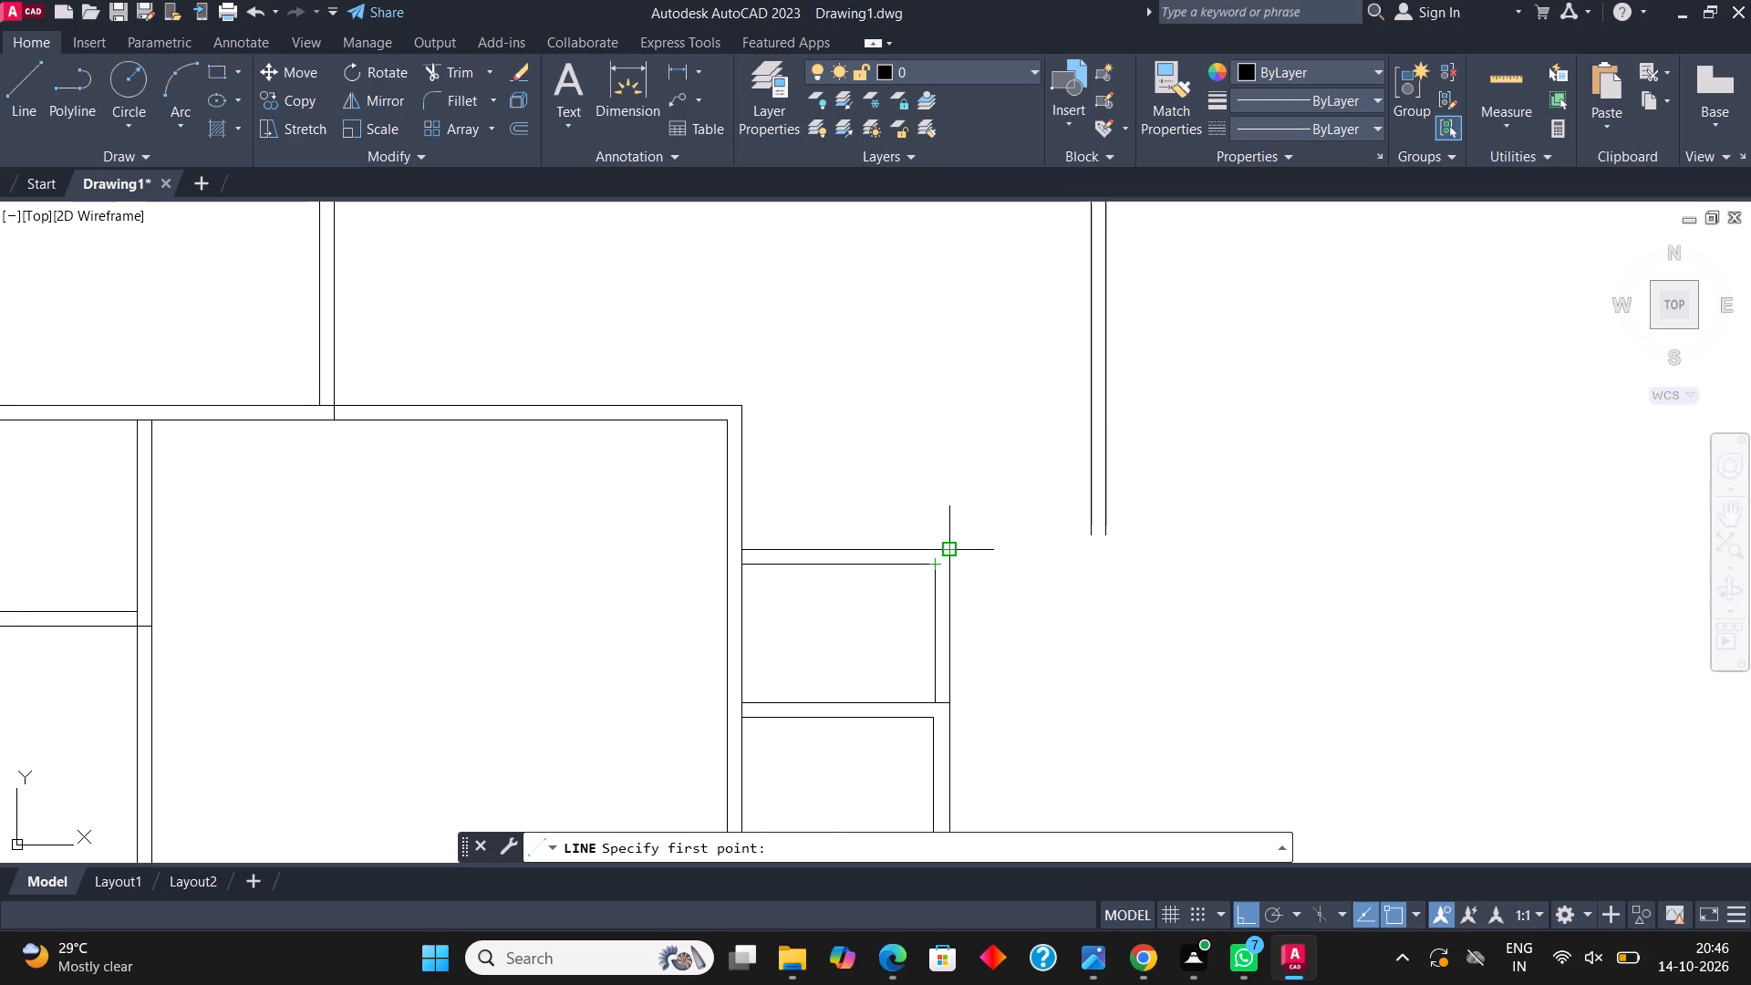
left_click(950, 551)
left_click(1082, 555)
key("Escape")
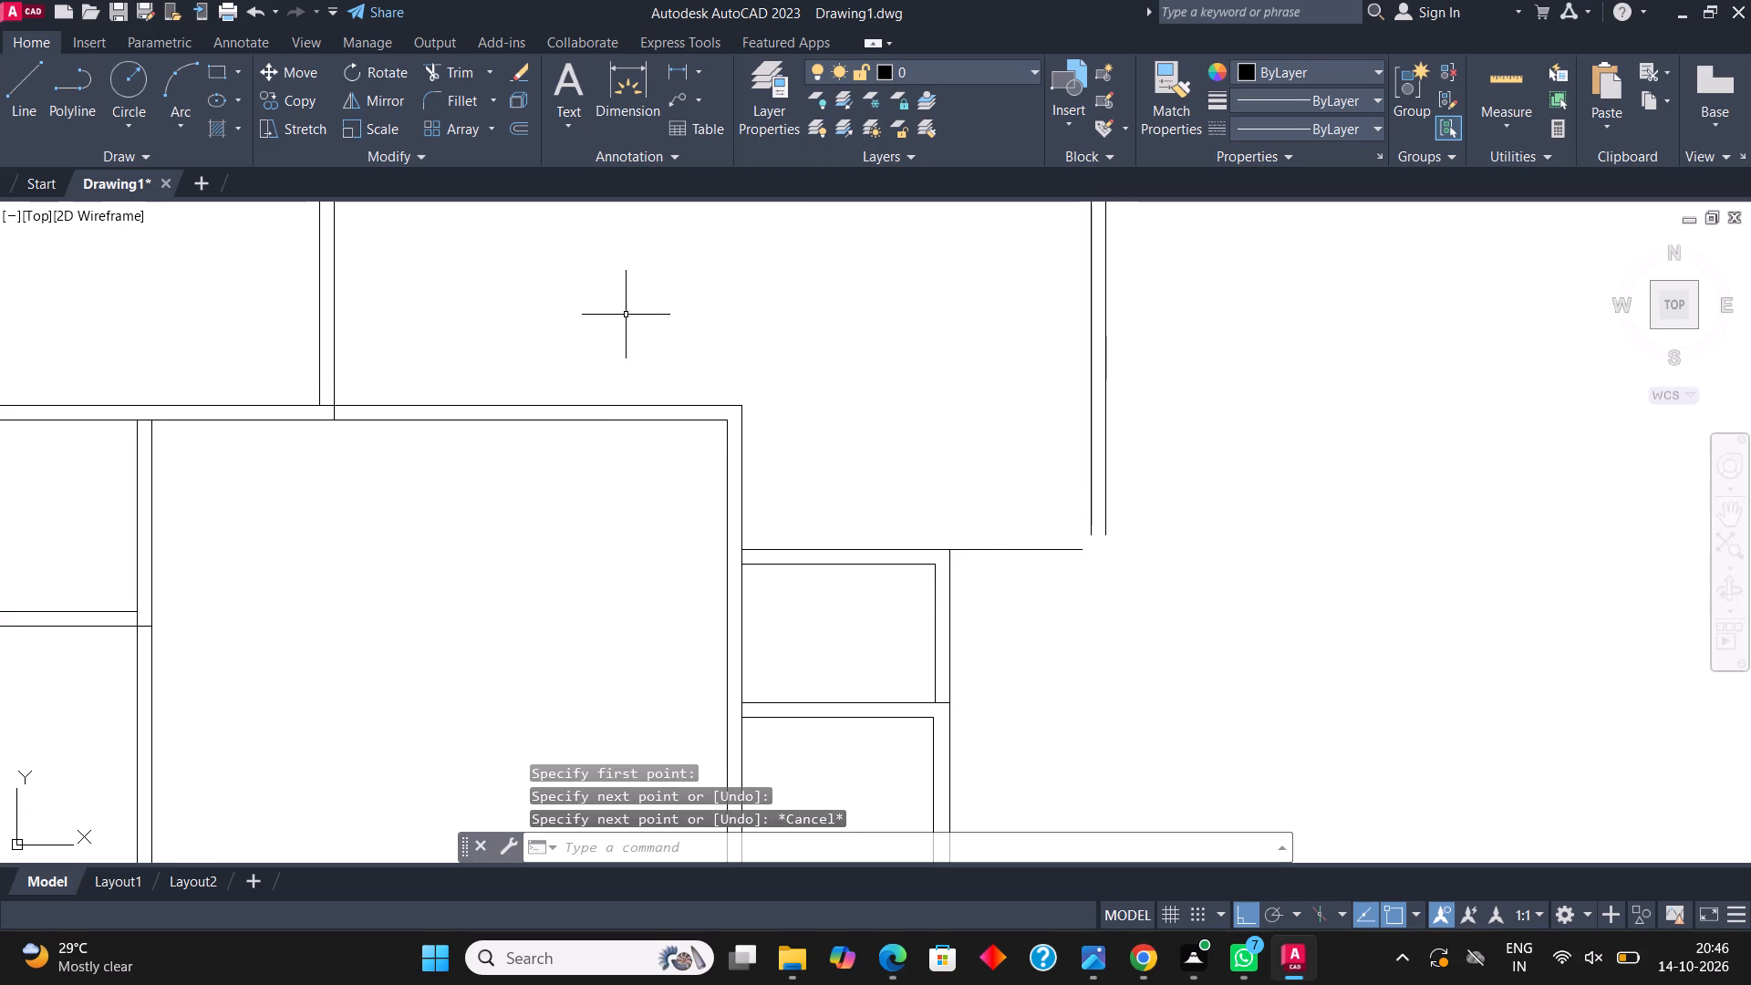
Fillet the new horizontal line with the inner 9' wall line to form a closed corner.
left_click(442, 94)
left_click(1031, 553)
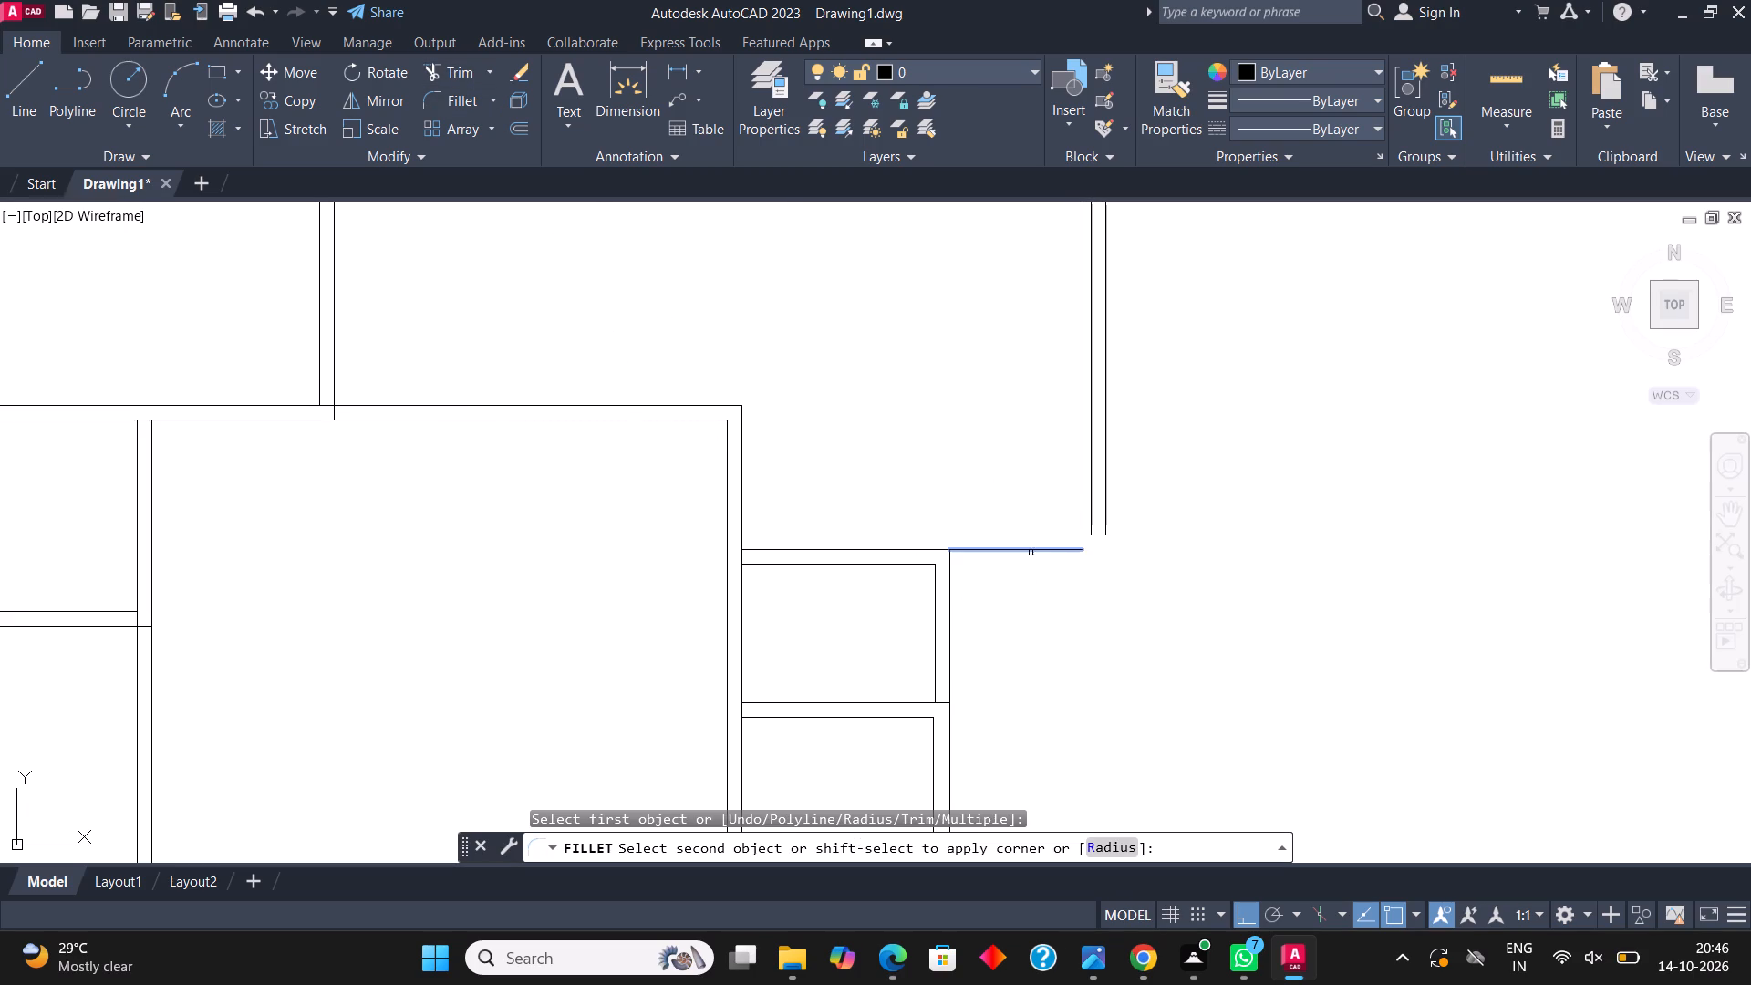
left_click(1094, 495)
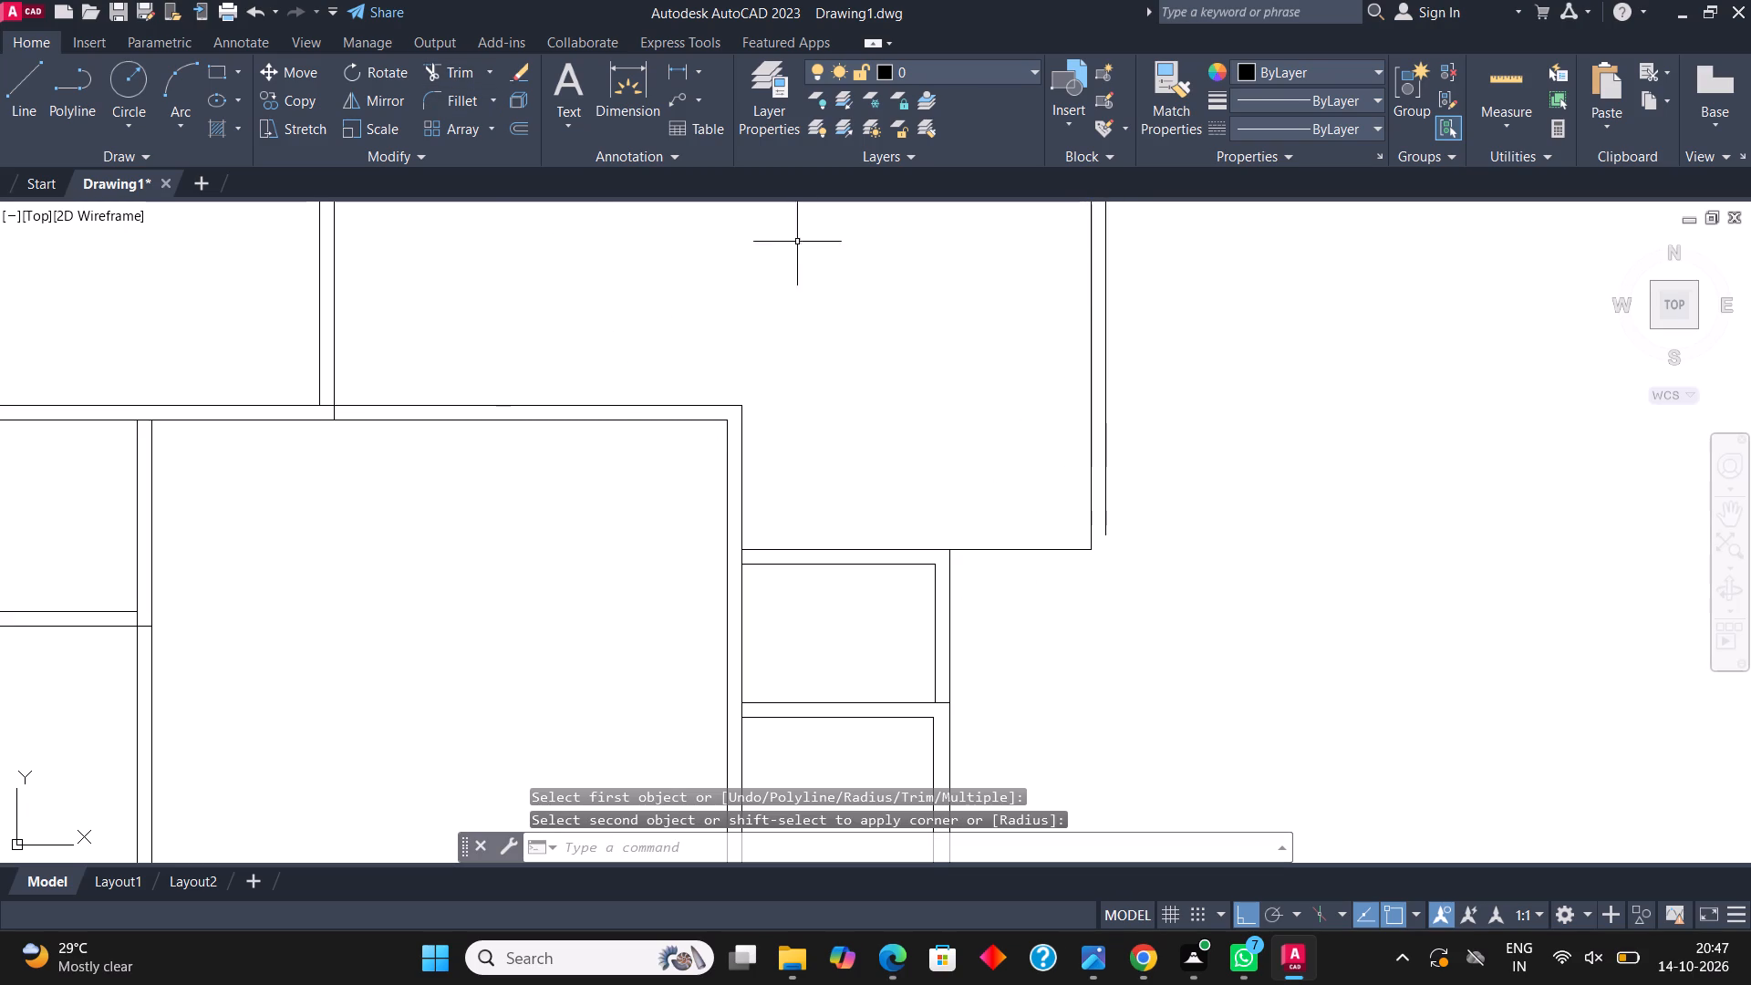
Fillet the upper small side room's inner top line with the outer 9' wall line to close the outer corner.
left_click(455, 99)
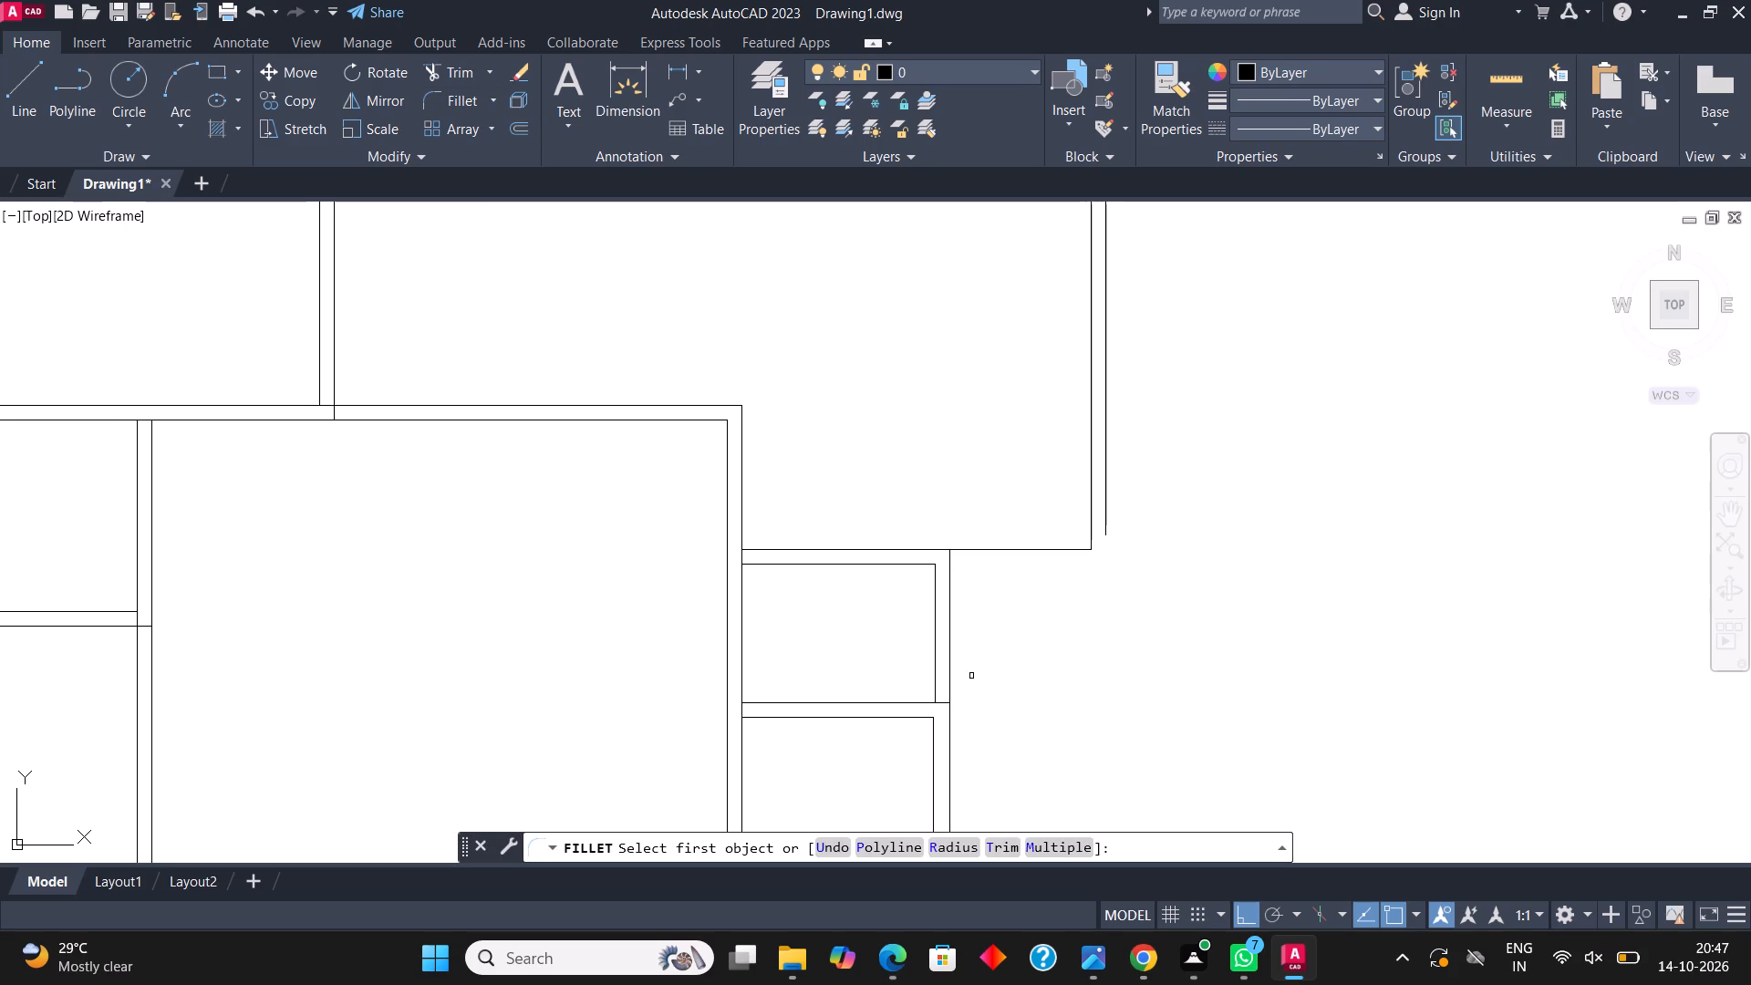
left_click(925, 566)
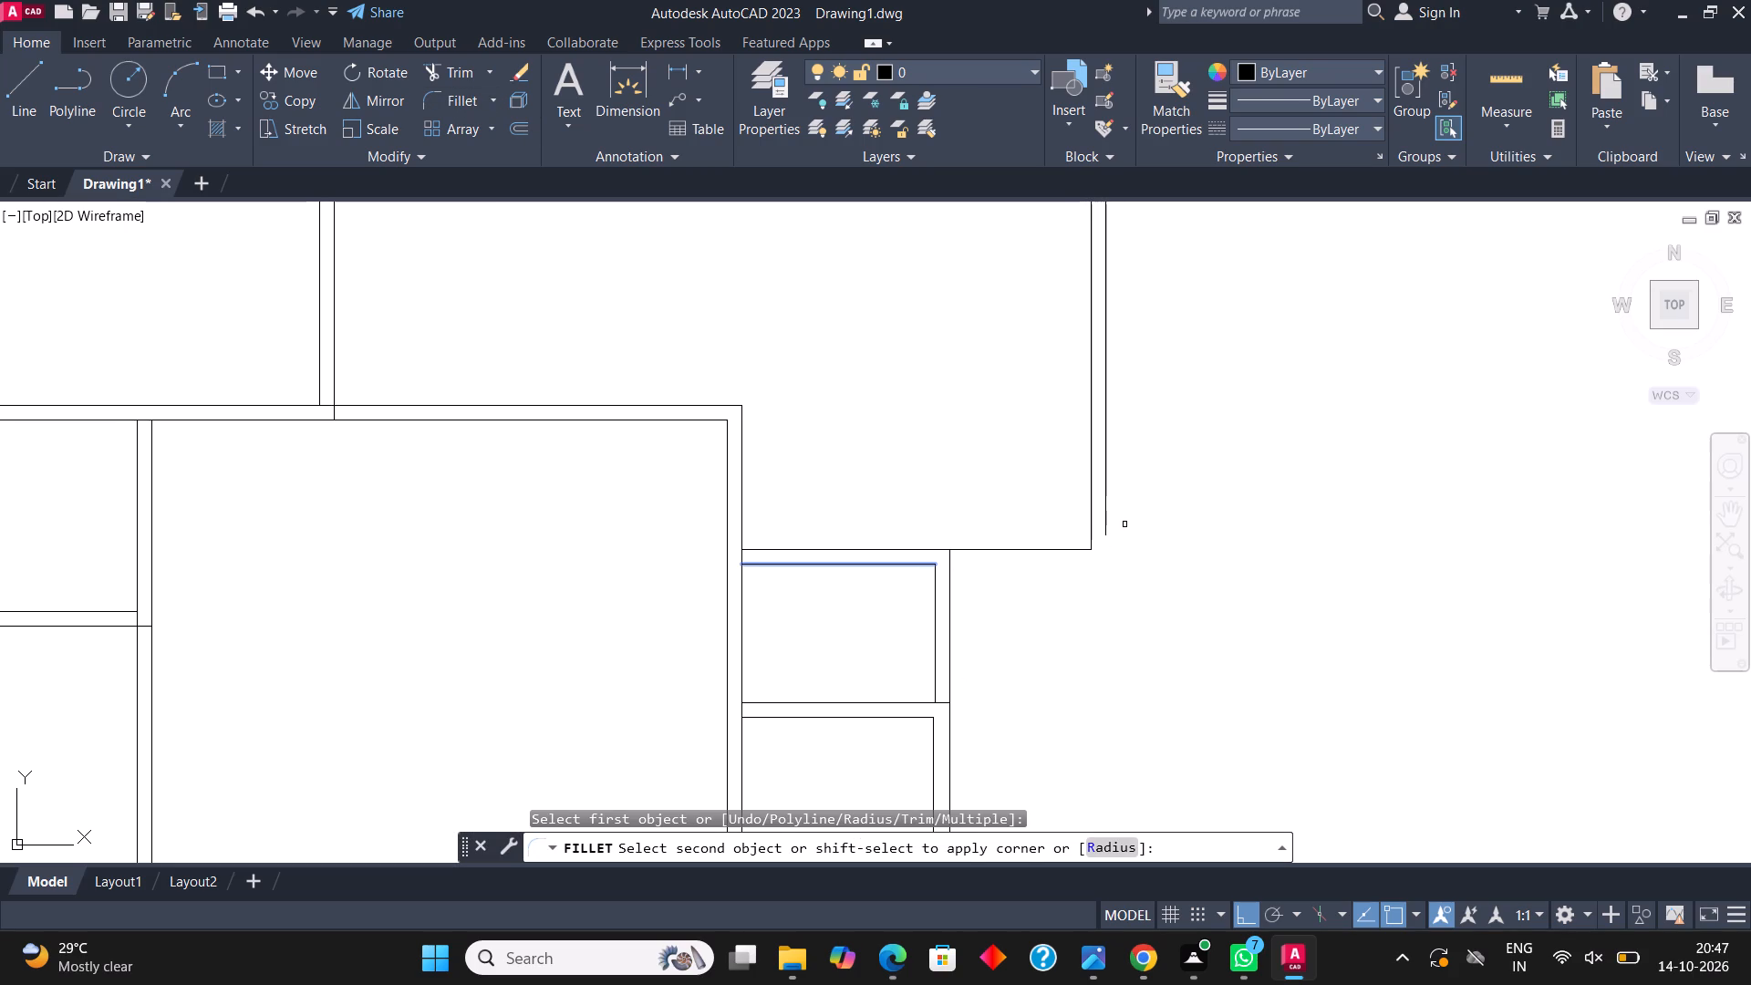
left_click(1108, 502)
Draw a vertical line from the outer bottom-left corner of the two small upper-right rooms down to the large lower room's top wall.
scroll(1113, 647, "down", 2)
middle_click_drag(1088, 426, 1115, 445)
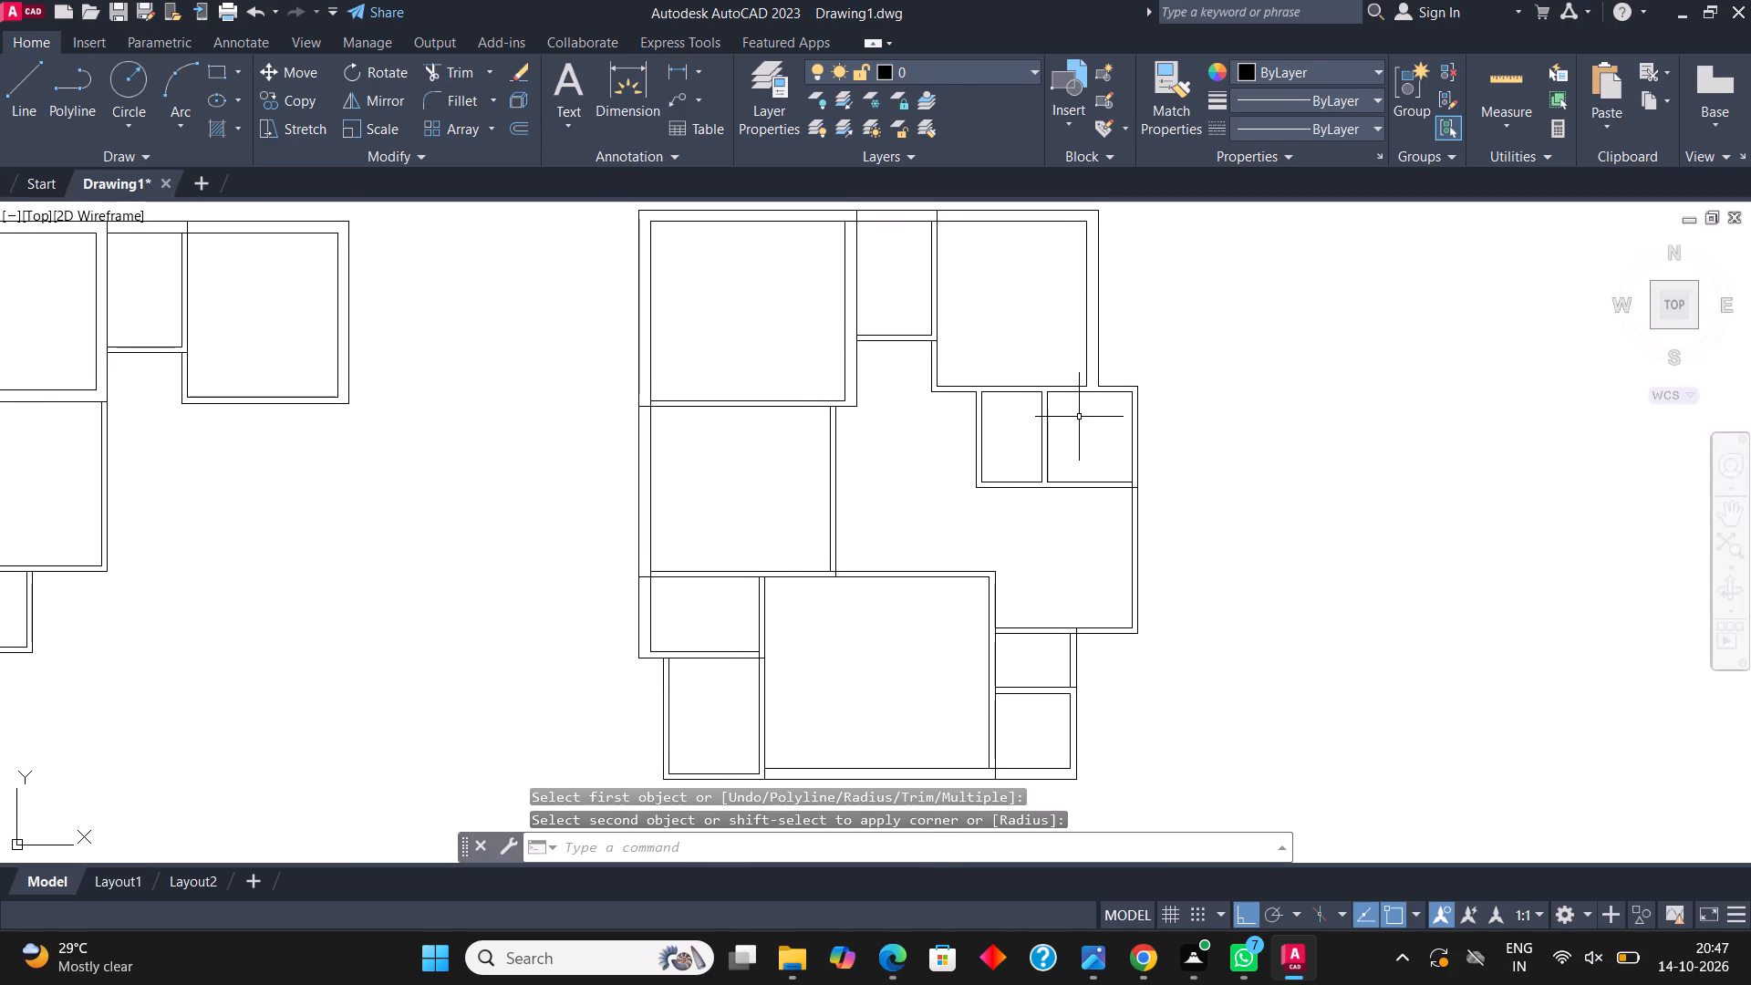
middle_click_drag(1077, 417, 1076, 347)
scroll(983, 442, "up", 1)
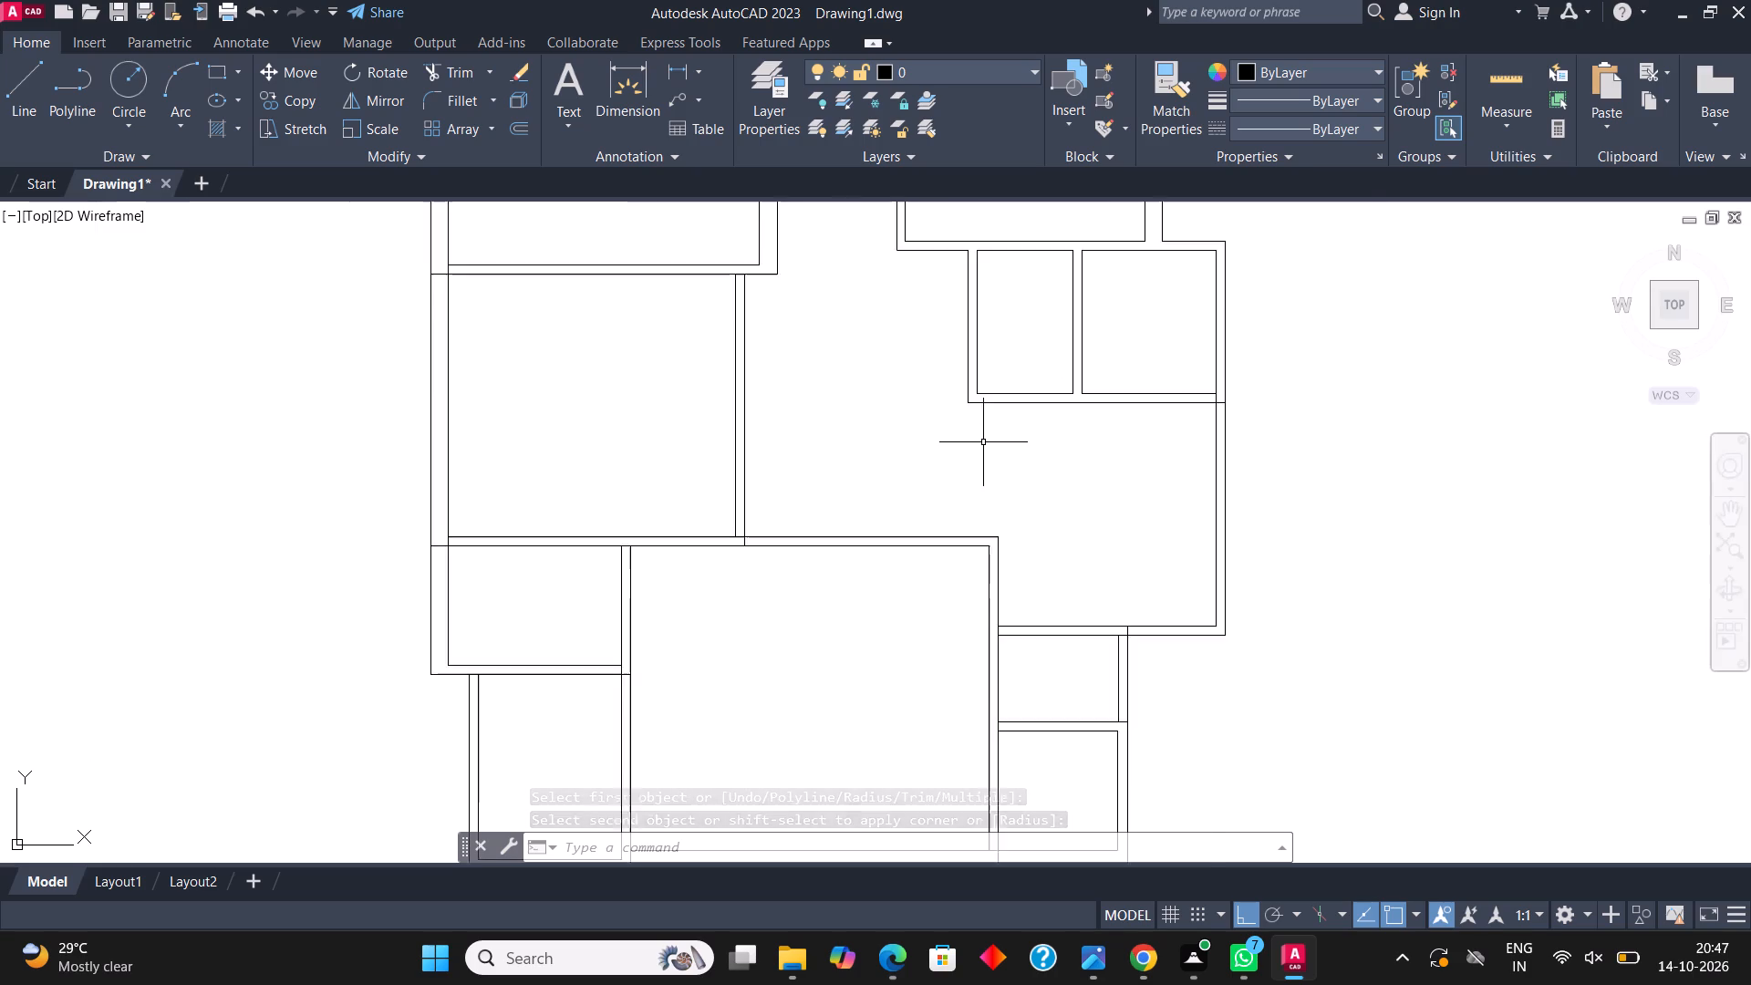
scroll(983, 442, "up", 1)
left_click(14, 101)
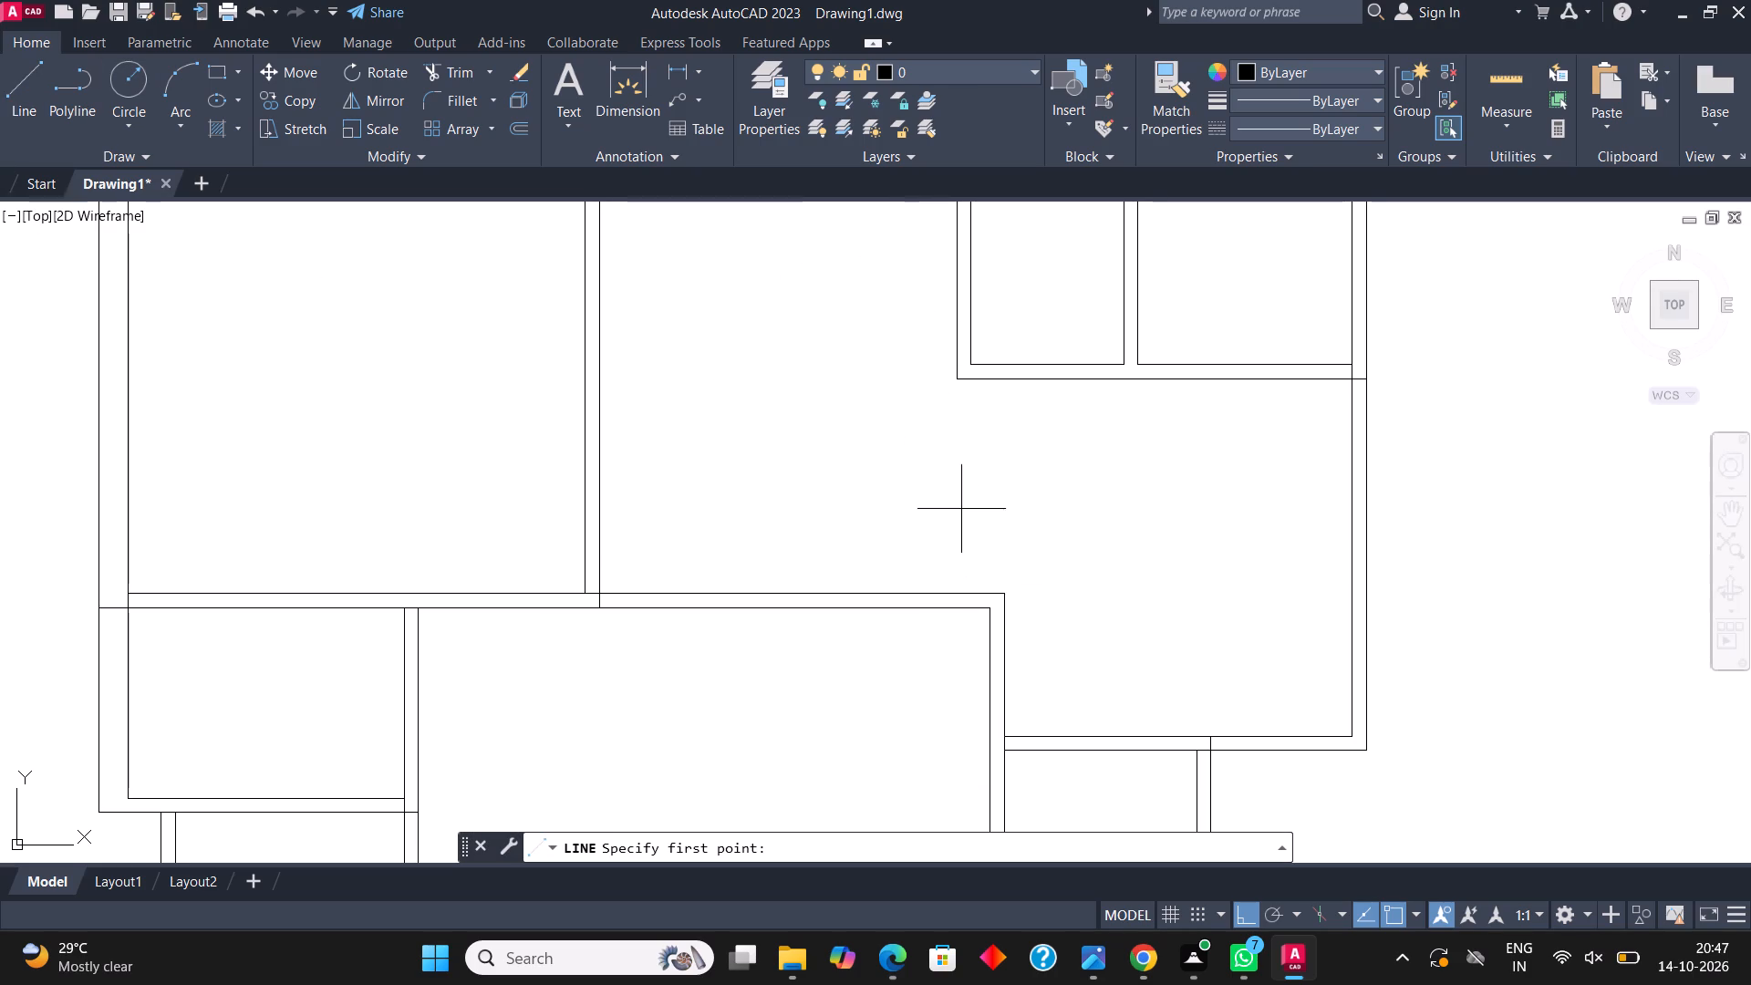
scroll(955, 522, "down", 1)
scroll(989, 467, "up", 1)
scroll(990, 478, "down", 1)
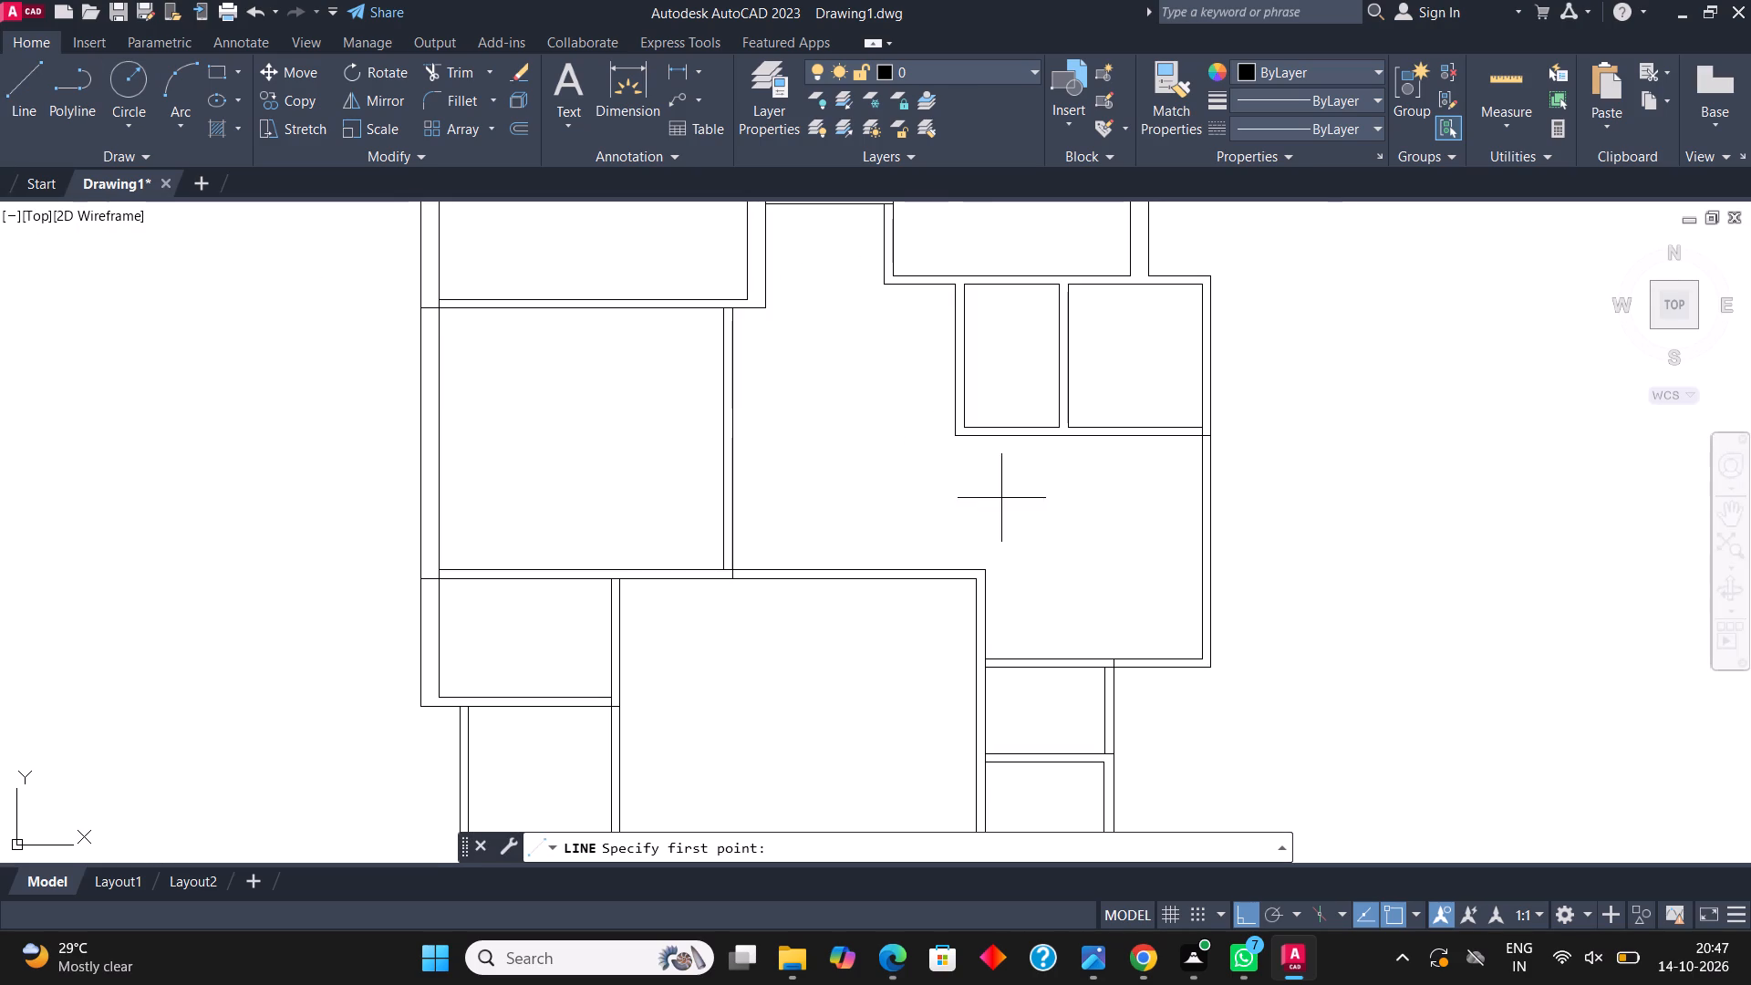
scroll(1019, 531, "down", 1)
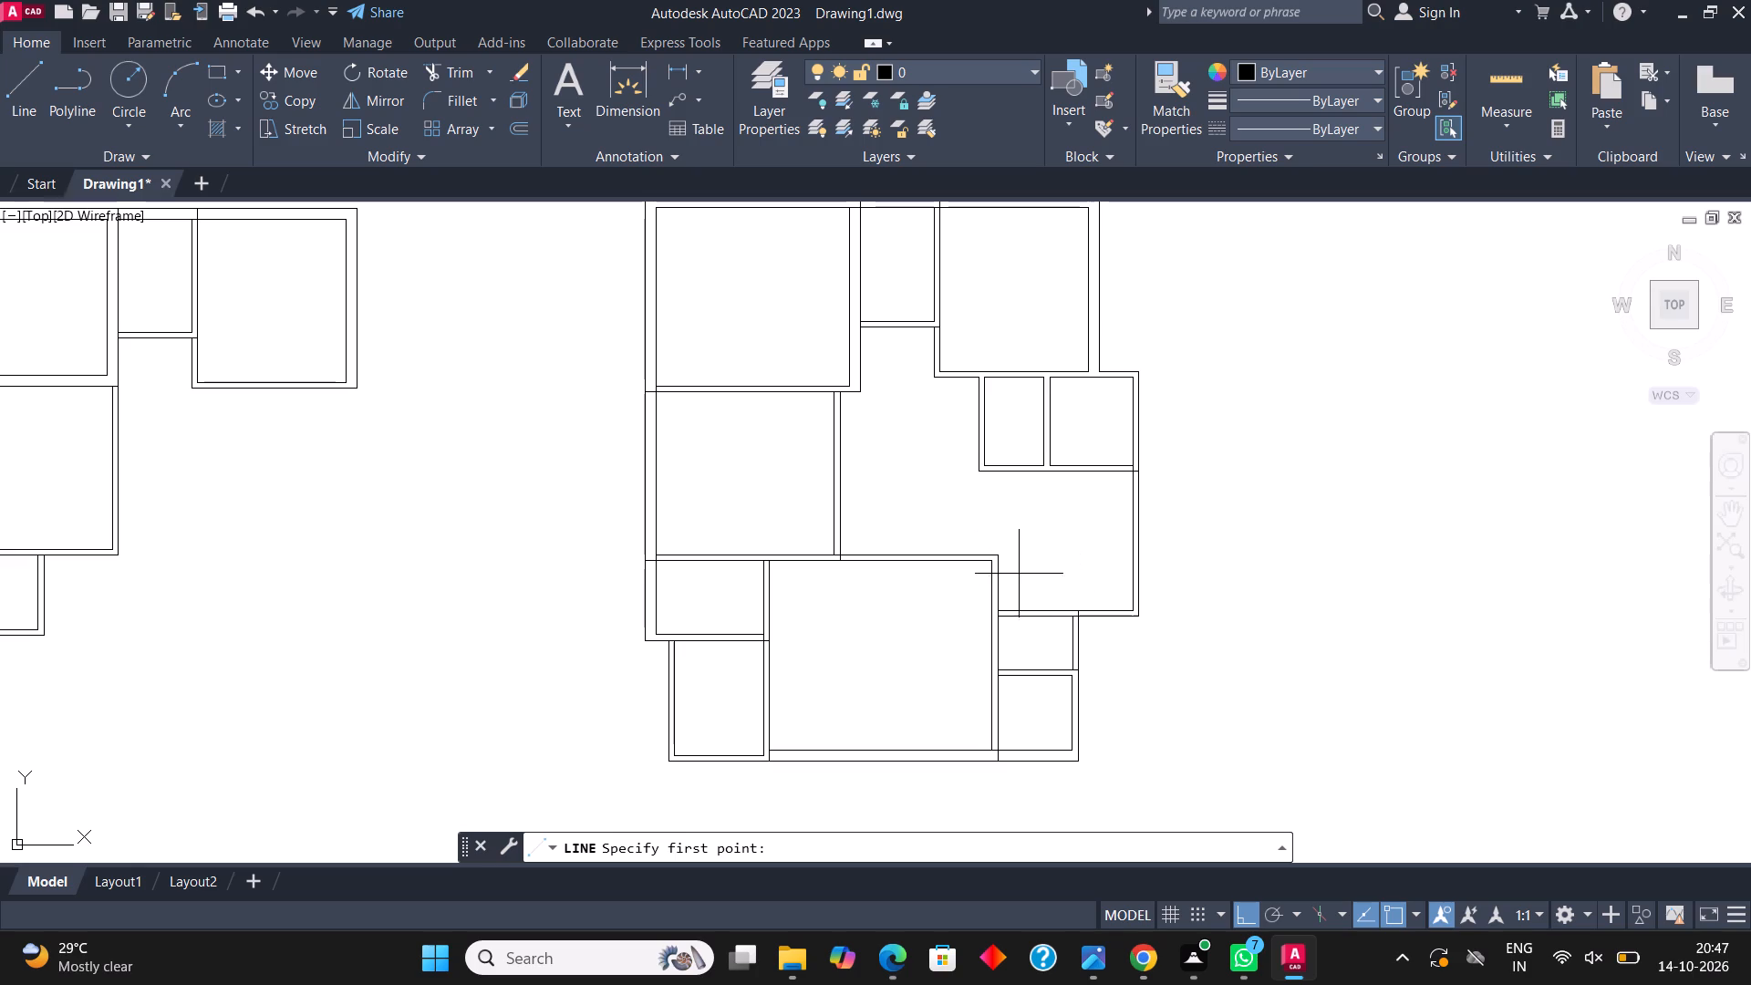
scroll(942, 456, "up", 2)
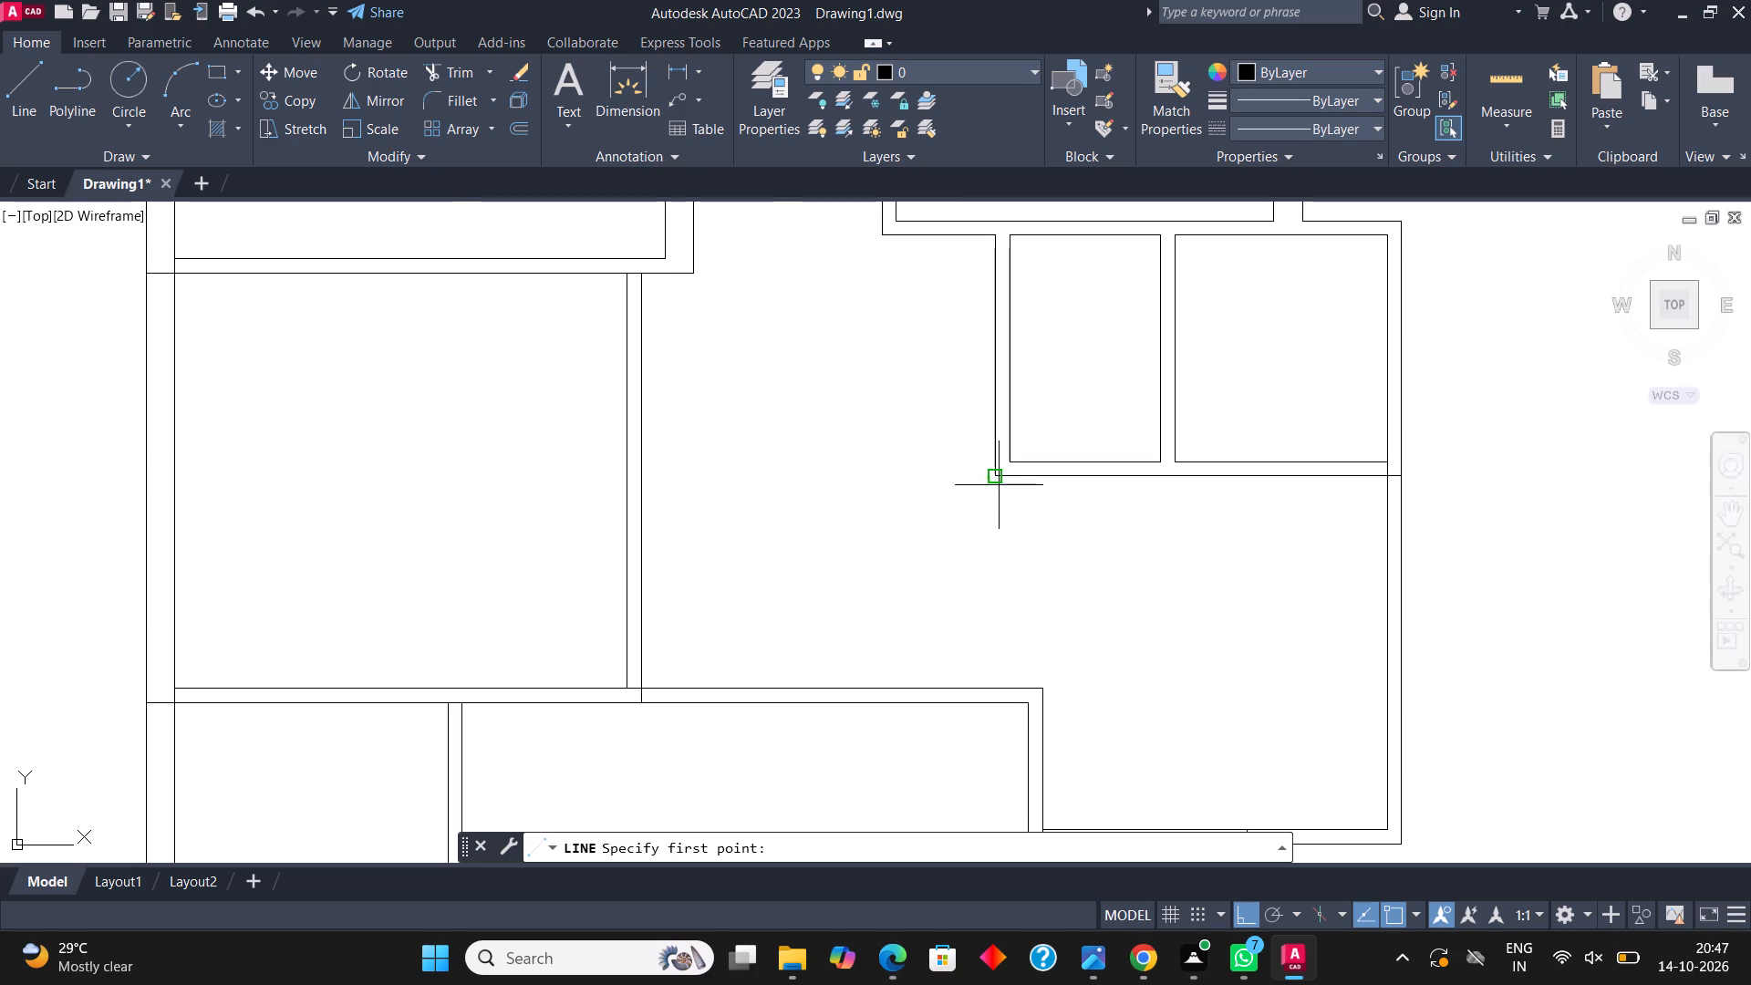
left_click(999, 482)
left_click(997, 680)
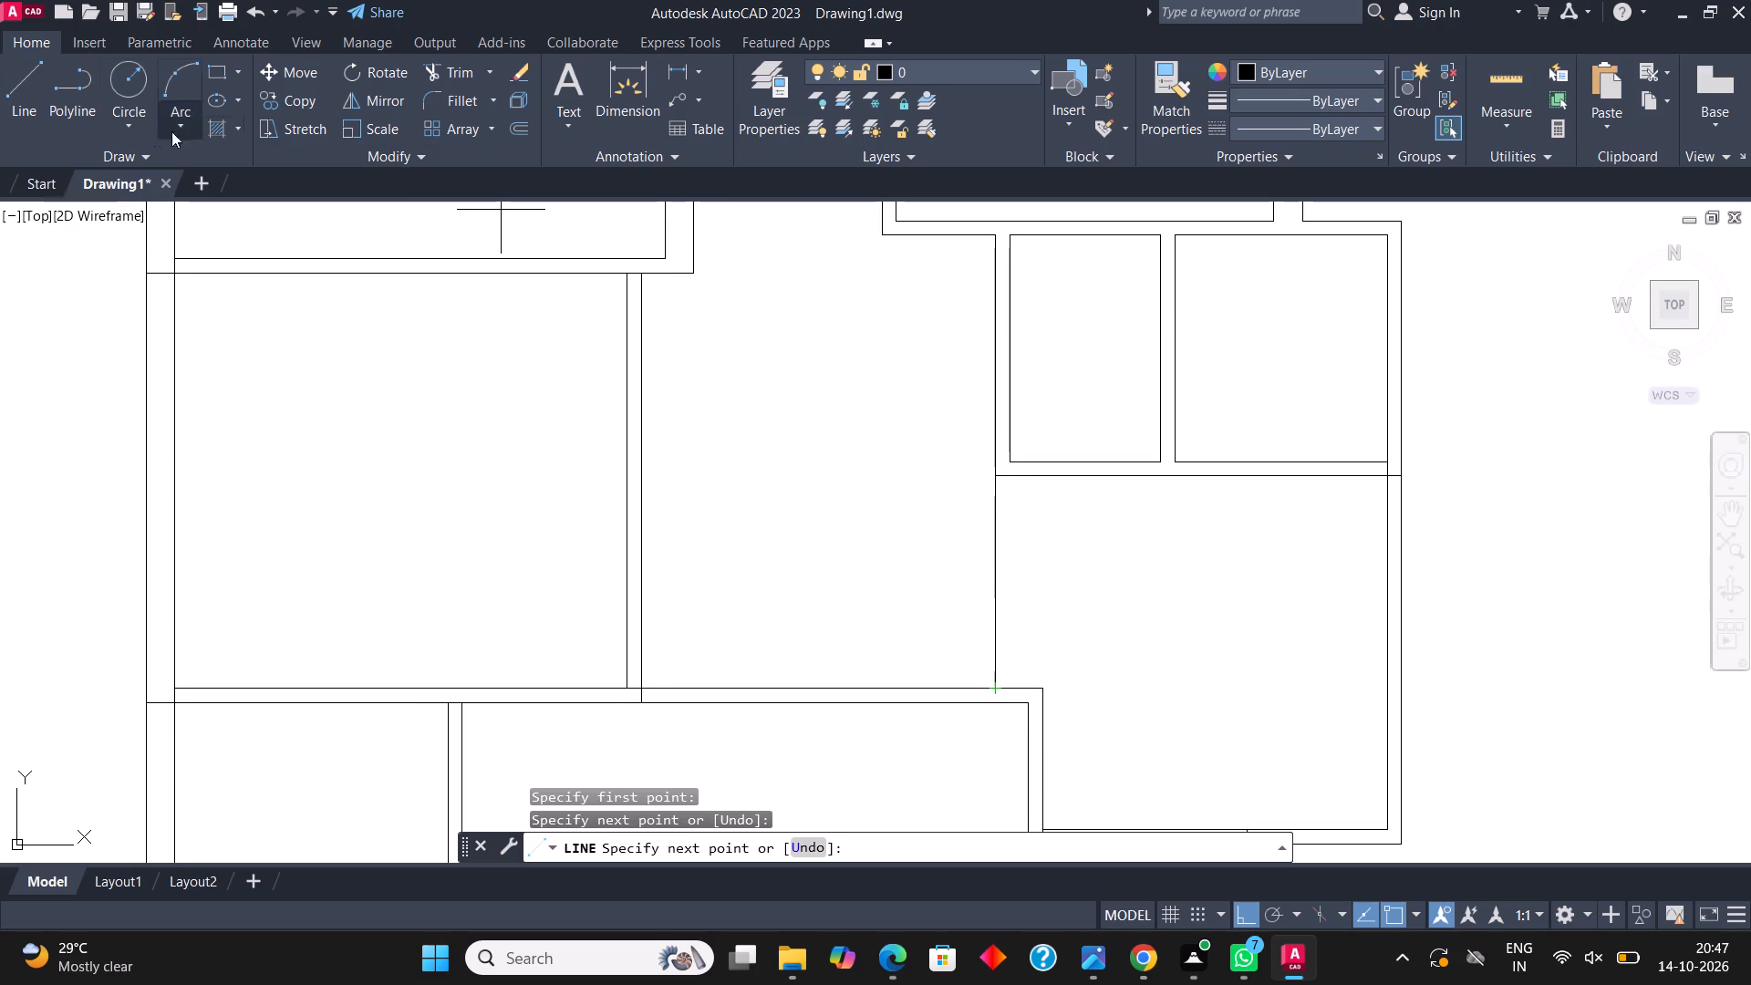
Draw a parallel inner wall line from the small room's inner bottom-left corner down to the large lower room's top wall.
left_click(21, 95)
left_click(1004, 463)
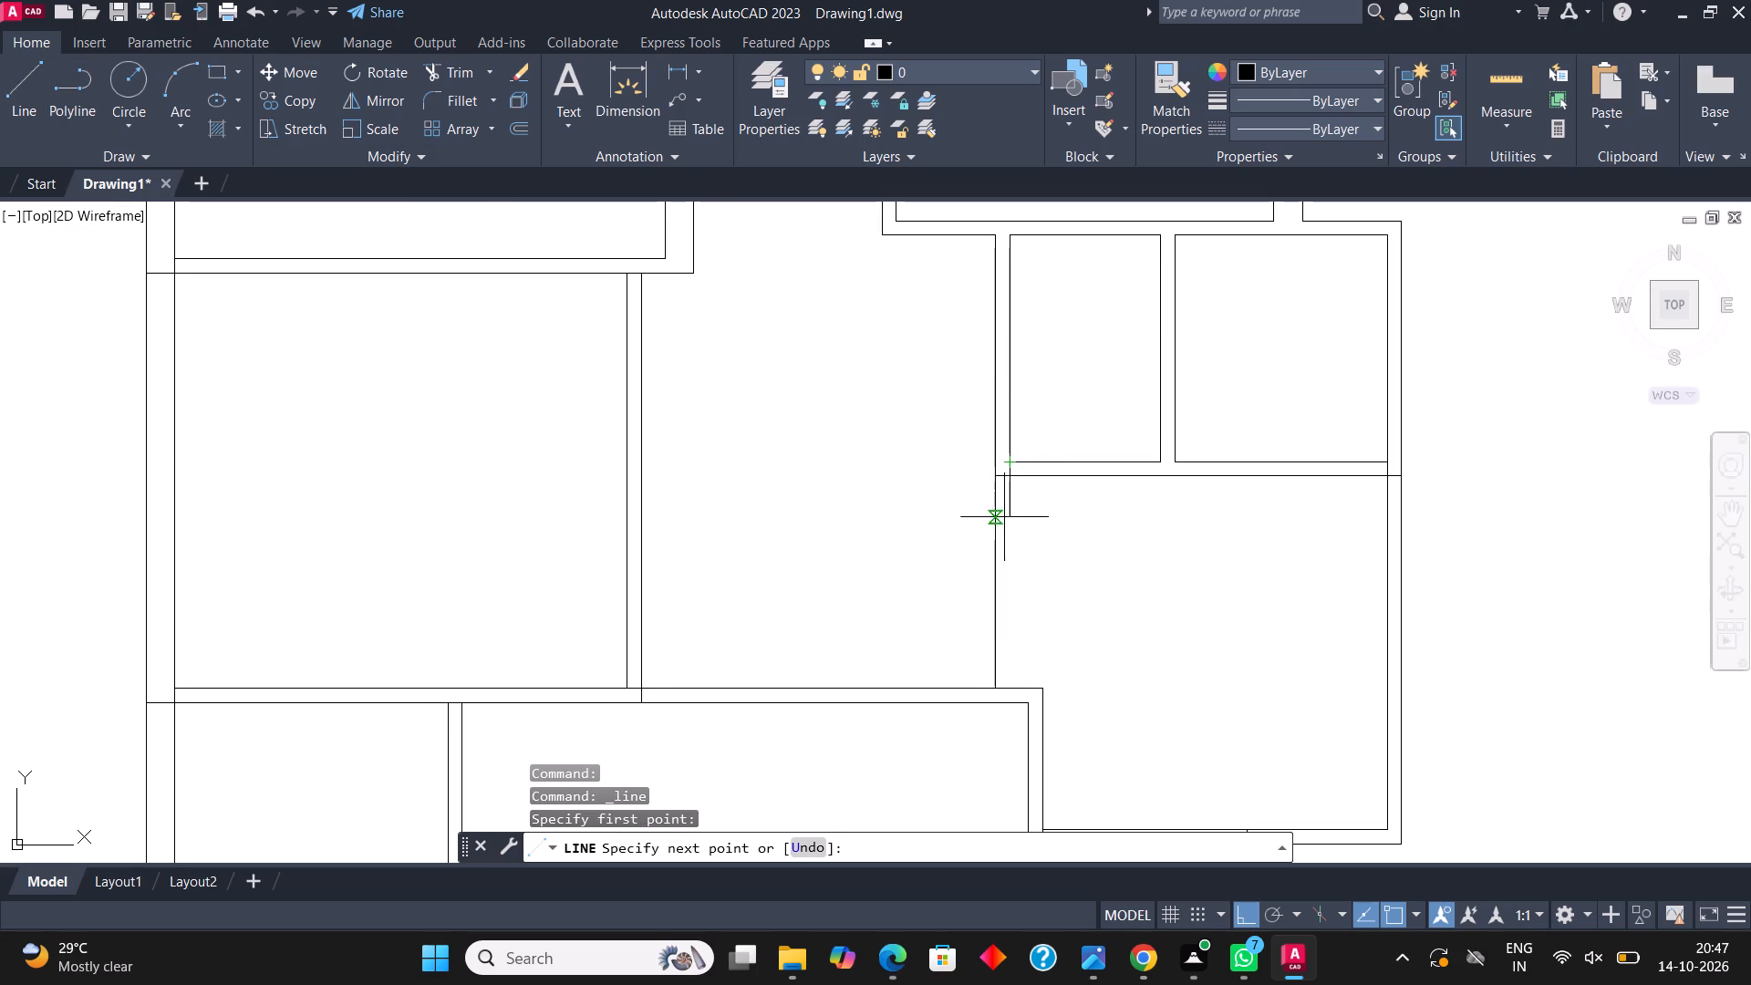
left_click(1019, 689)
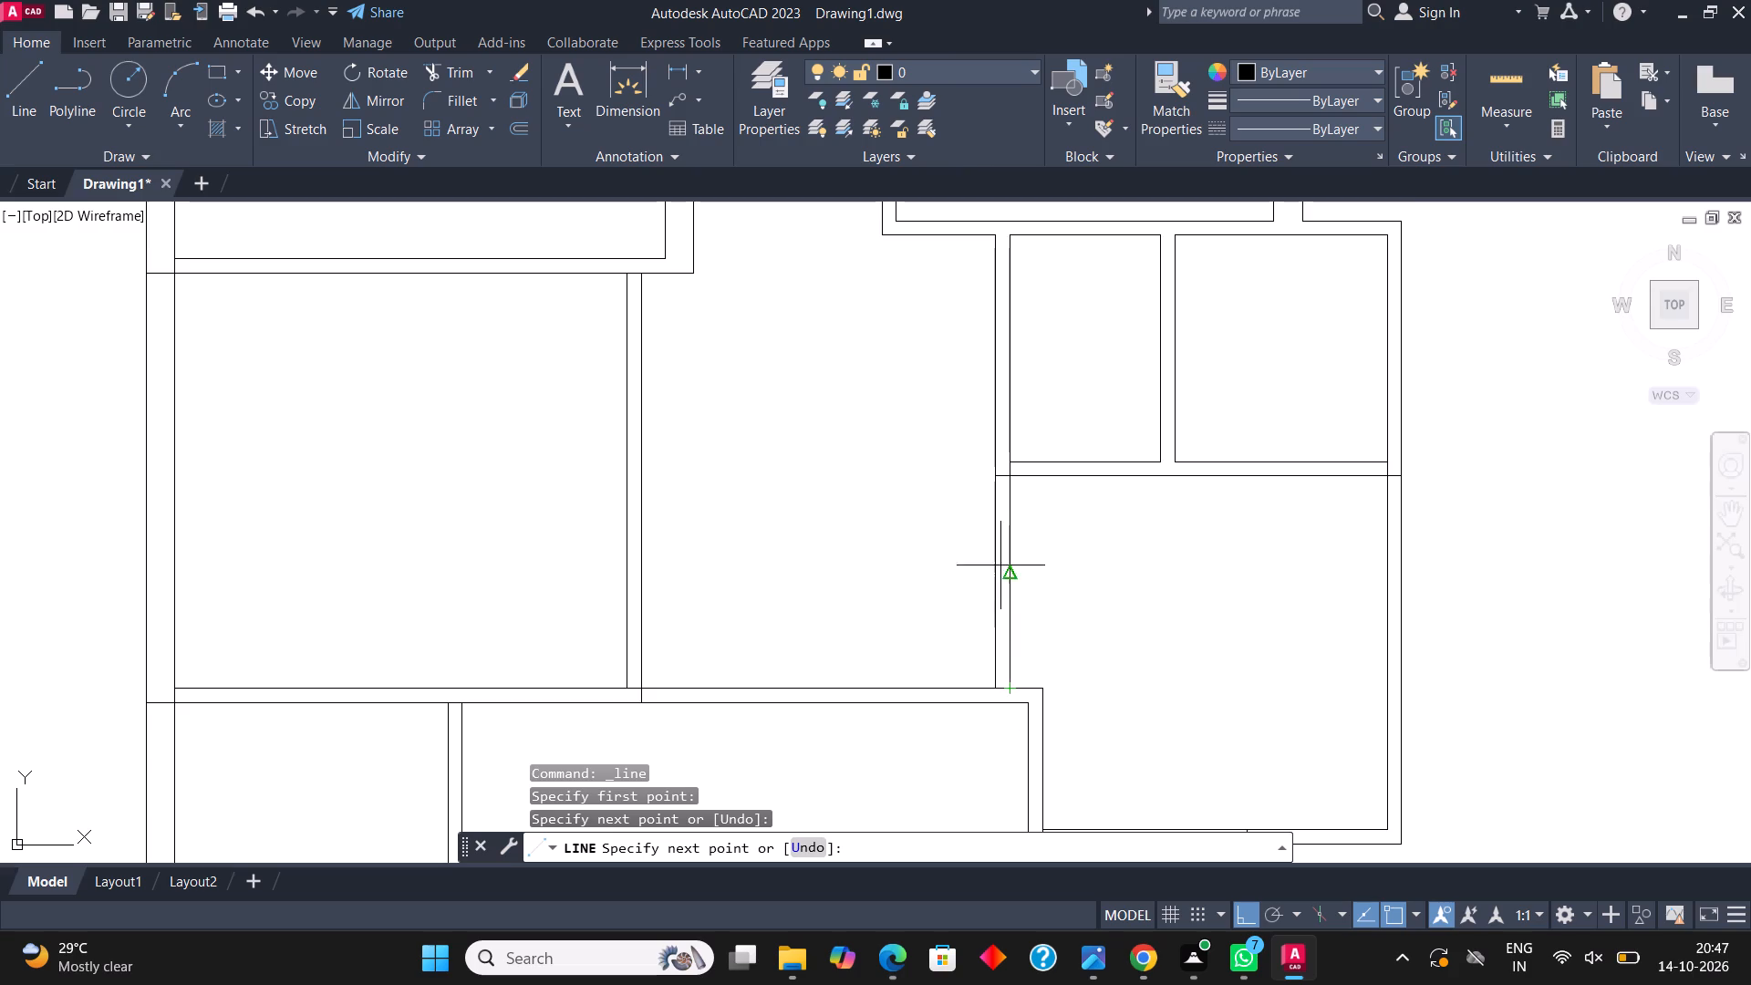
middle_click_drag(999, 532, 973, 388)
key("Escape")
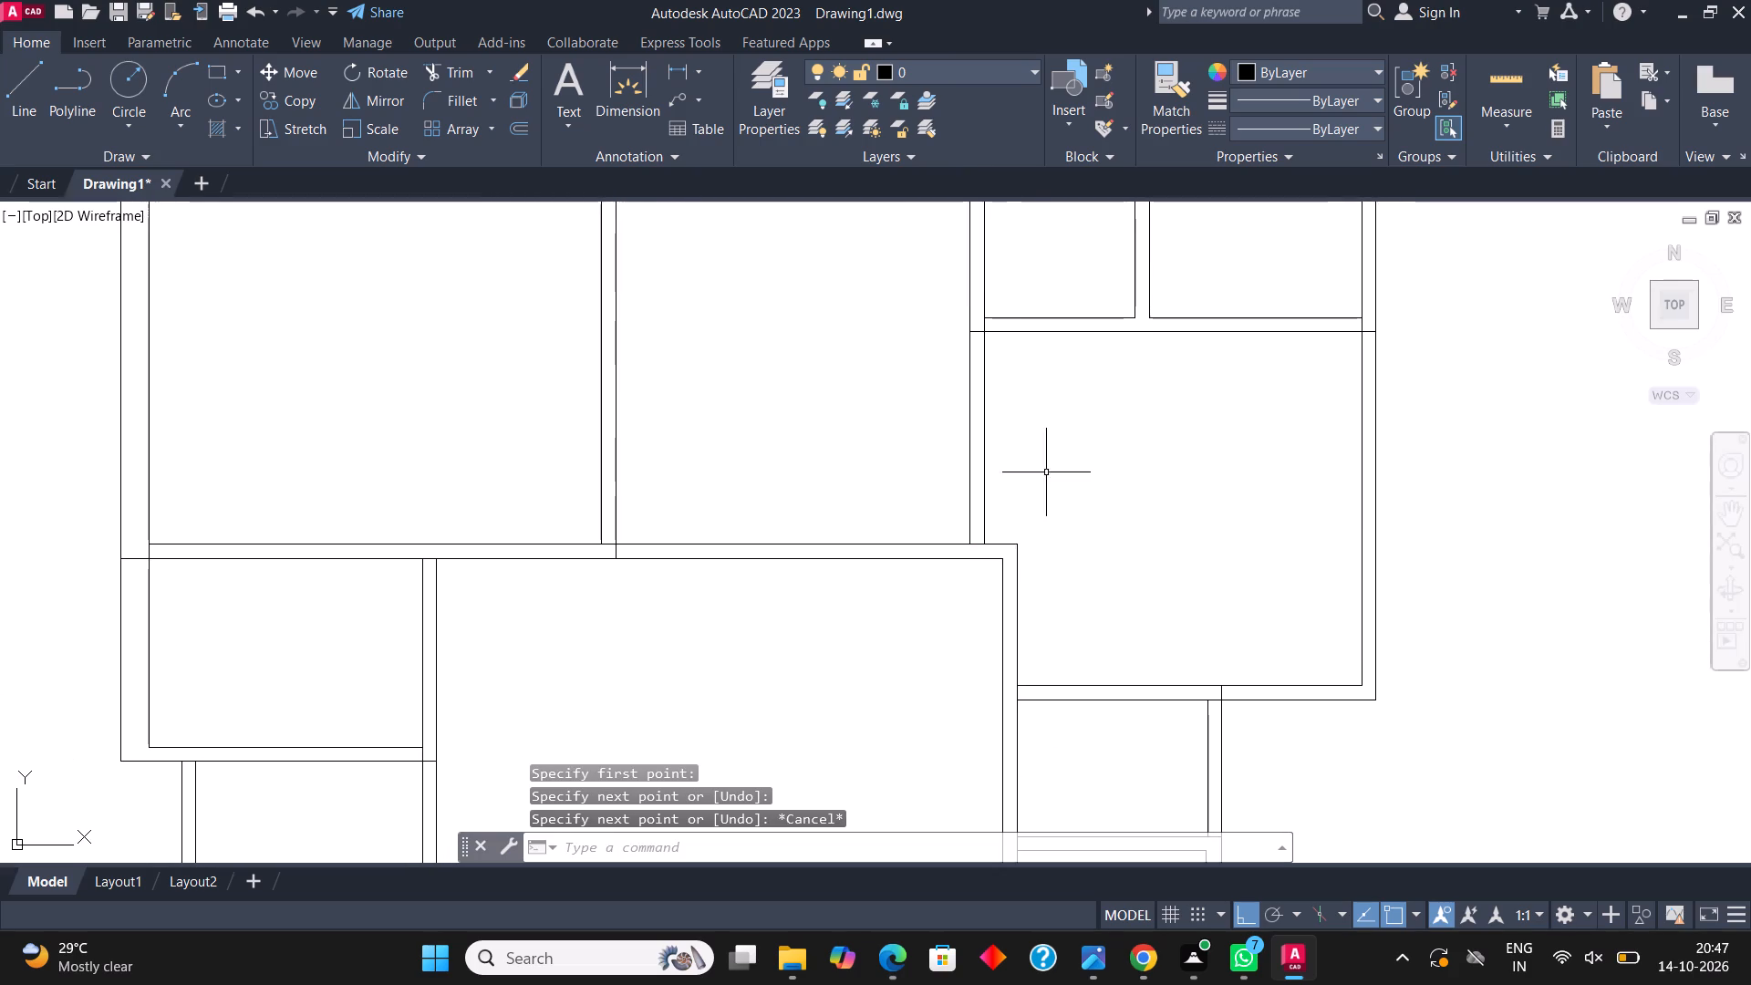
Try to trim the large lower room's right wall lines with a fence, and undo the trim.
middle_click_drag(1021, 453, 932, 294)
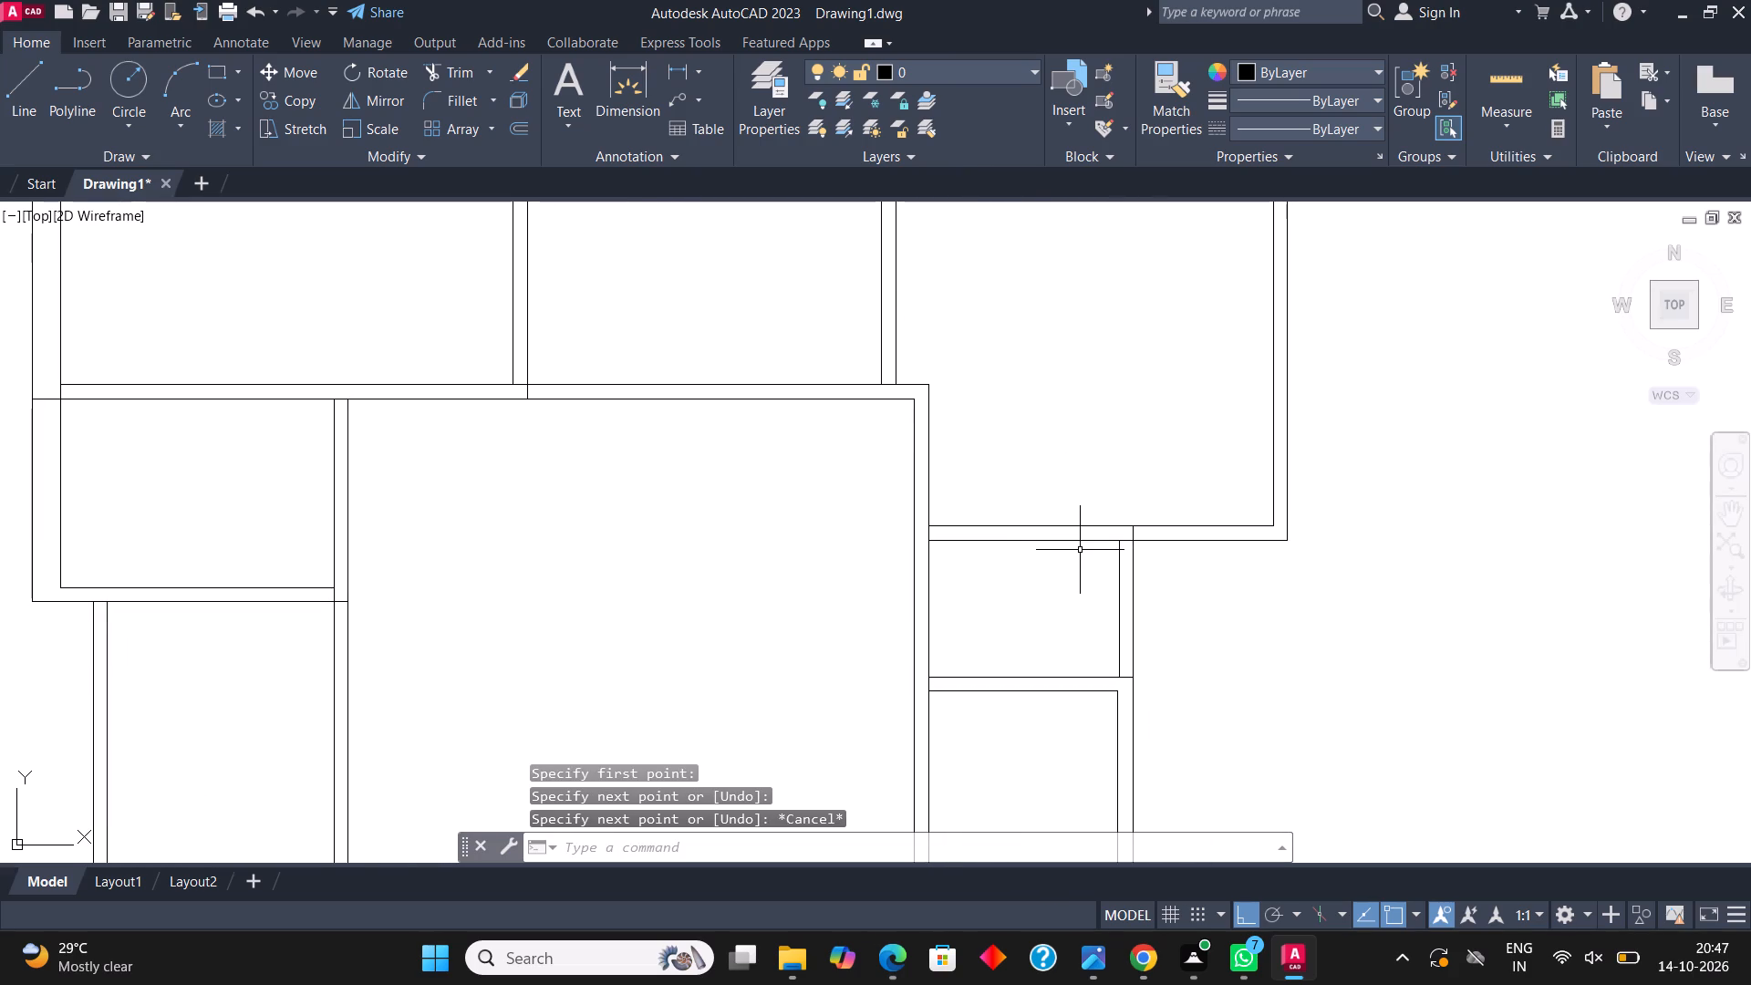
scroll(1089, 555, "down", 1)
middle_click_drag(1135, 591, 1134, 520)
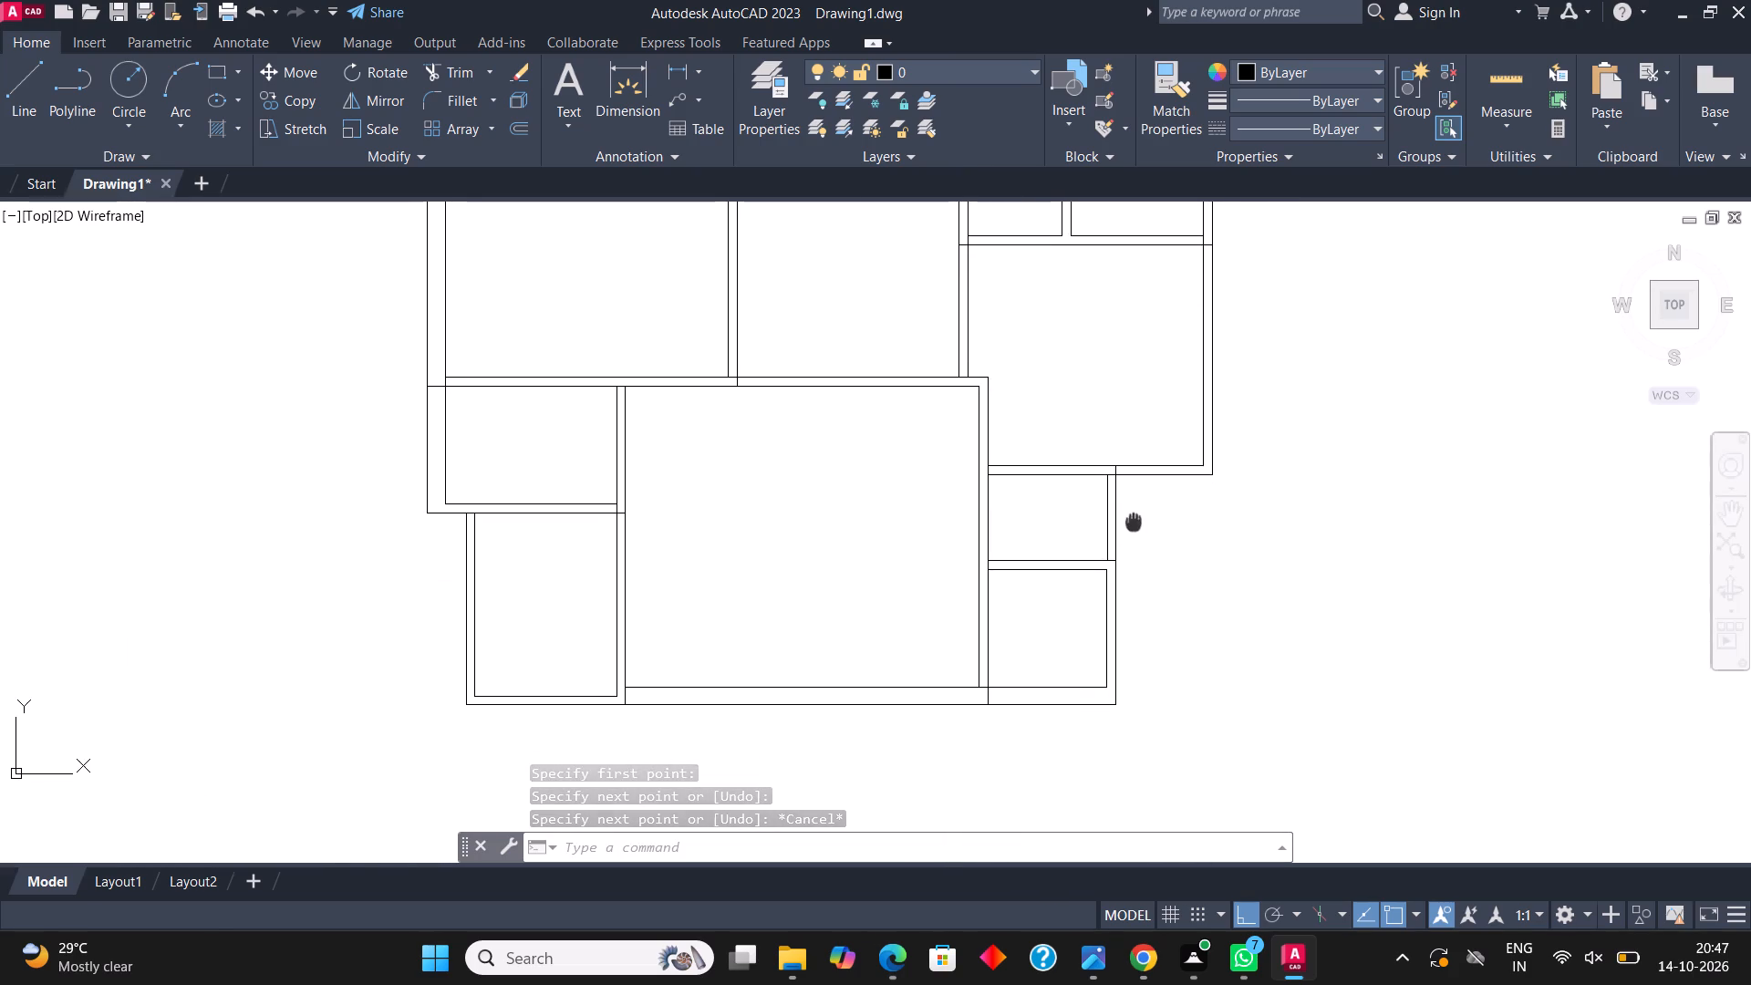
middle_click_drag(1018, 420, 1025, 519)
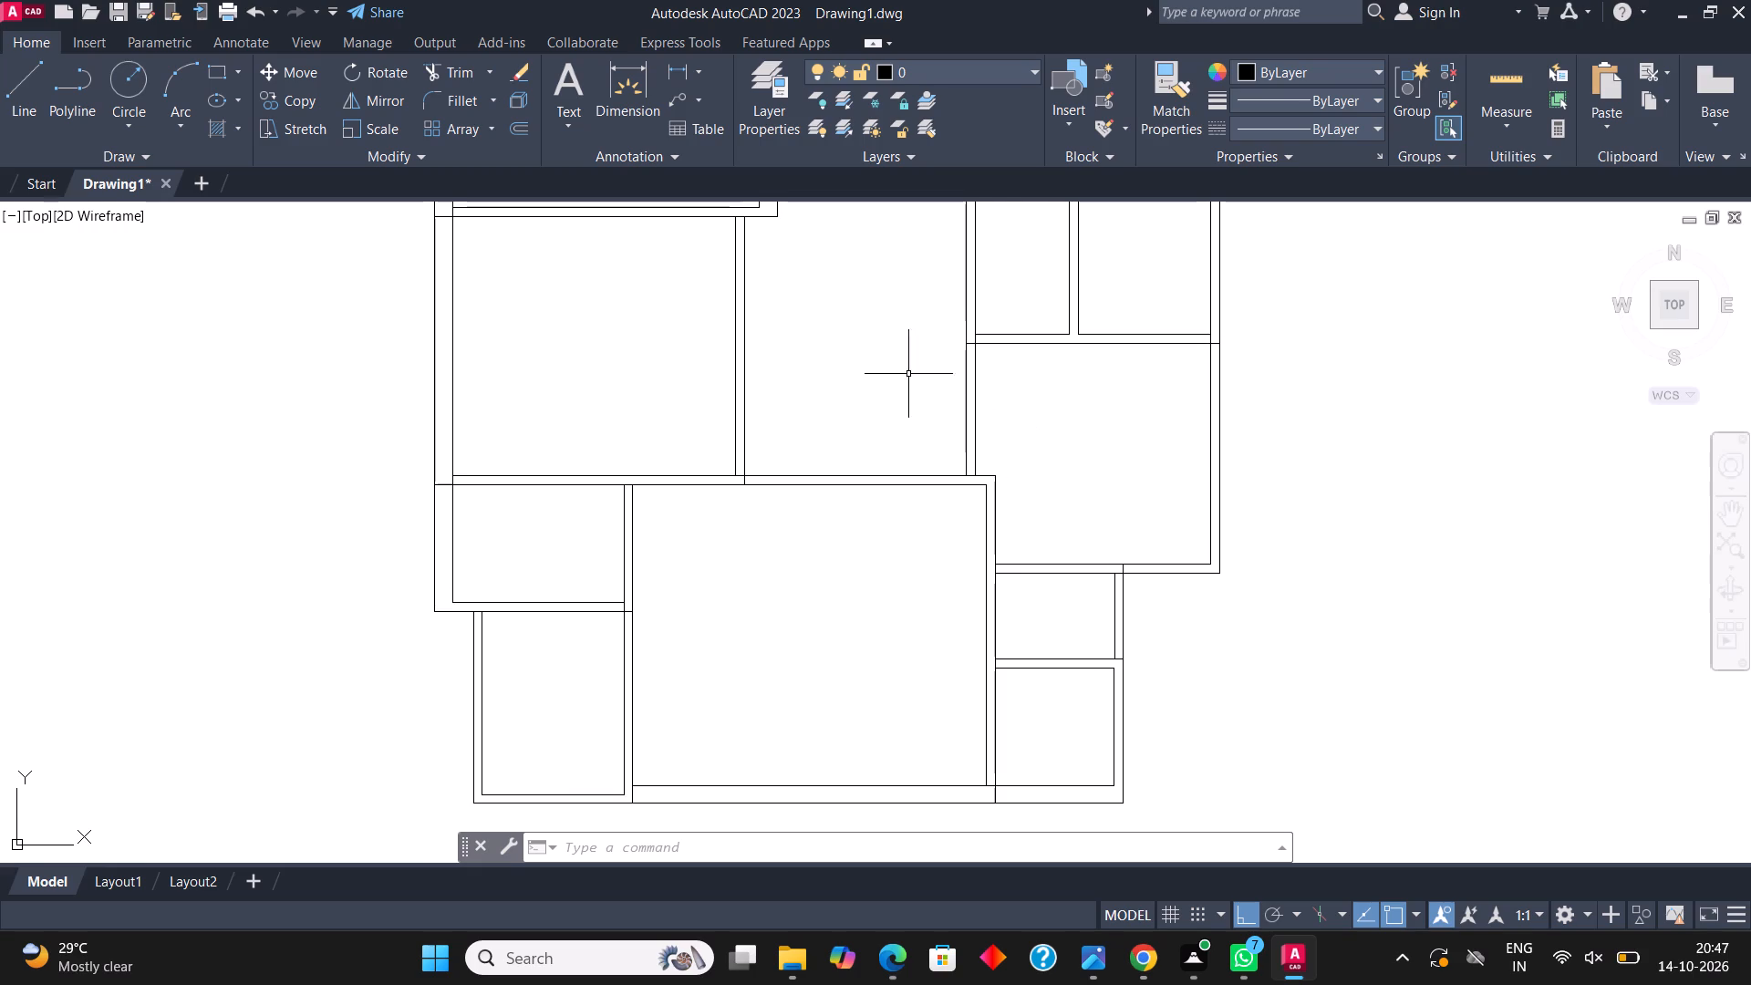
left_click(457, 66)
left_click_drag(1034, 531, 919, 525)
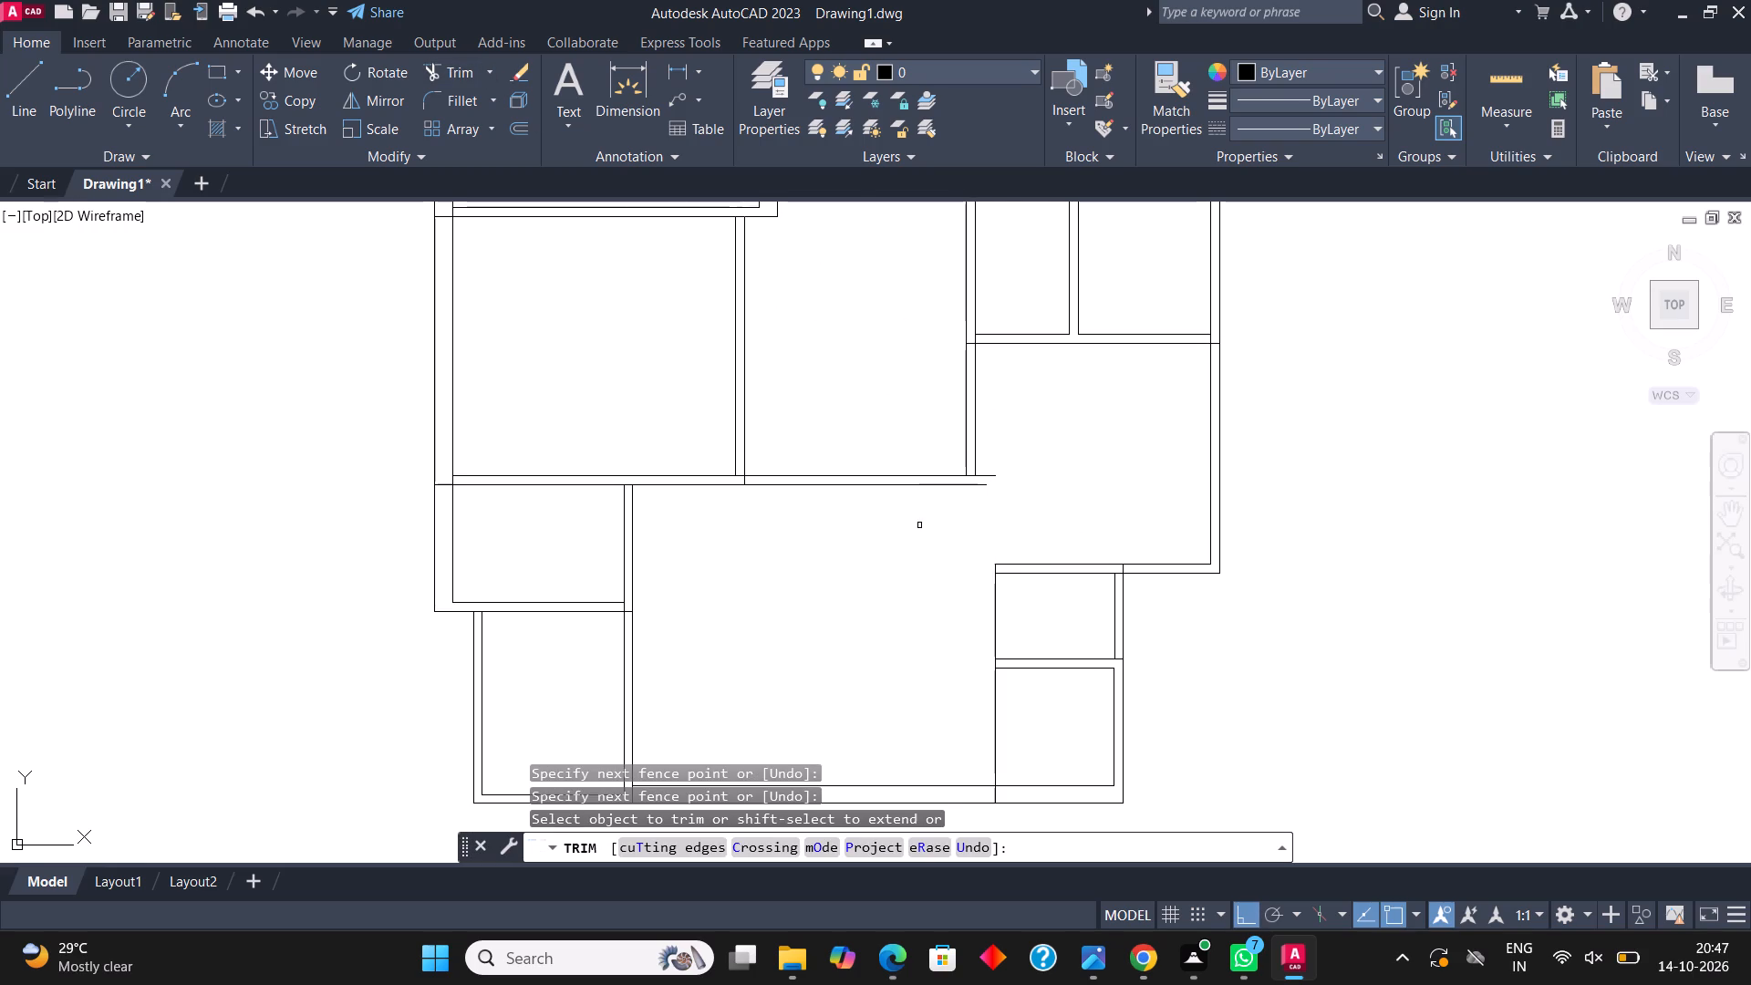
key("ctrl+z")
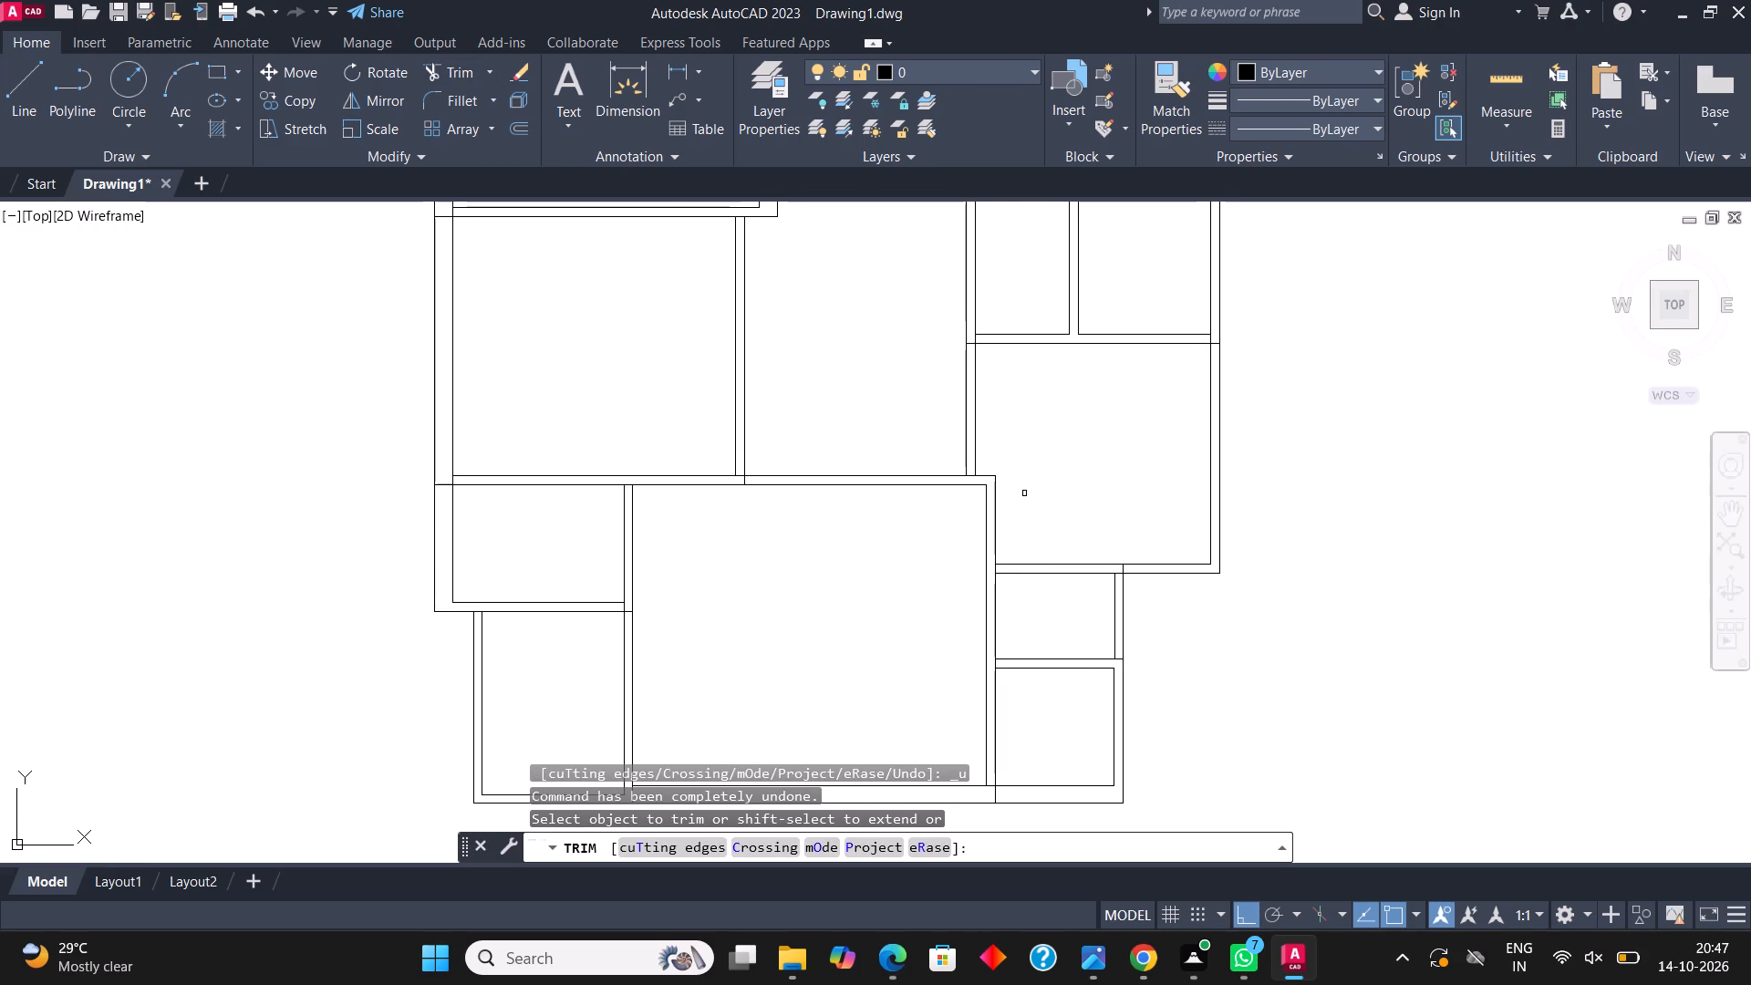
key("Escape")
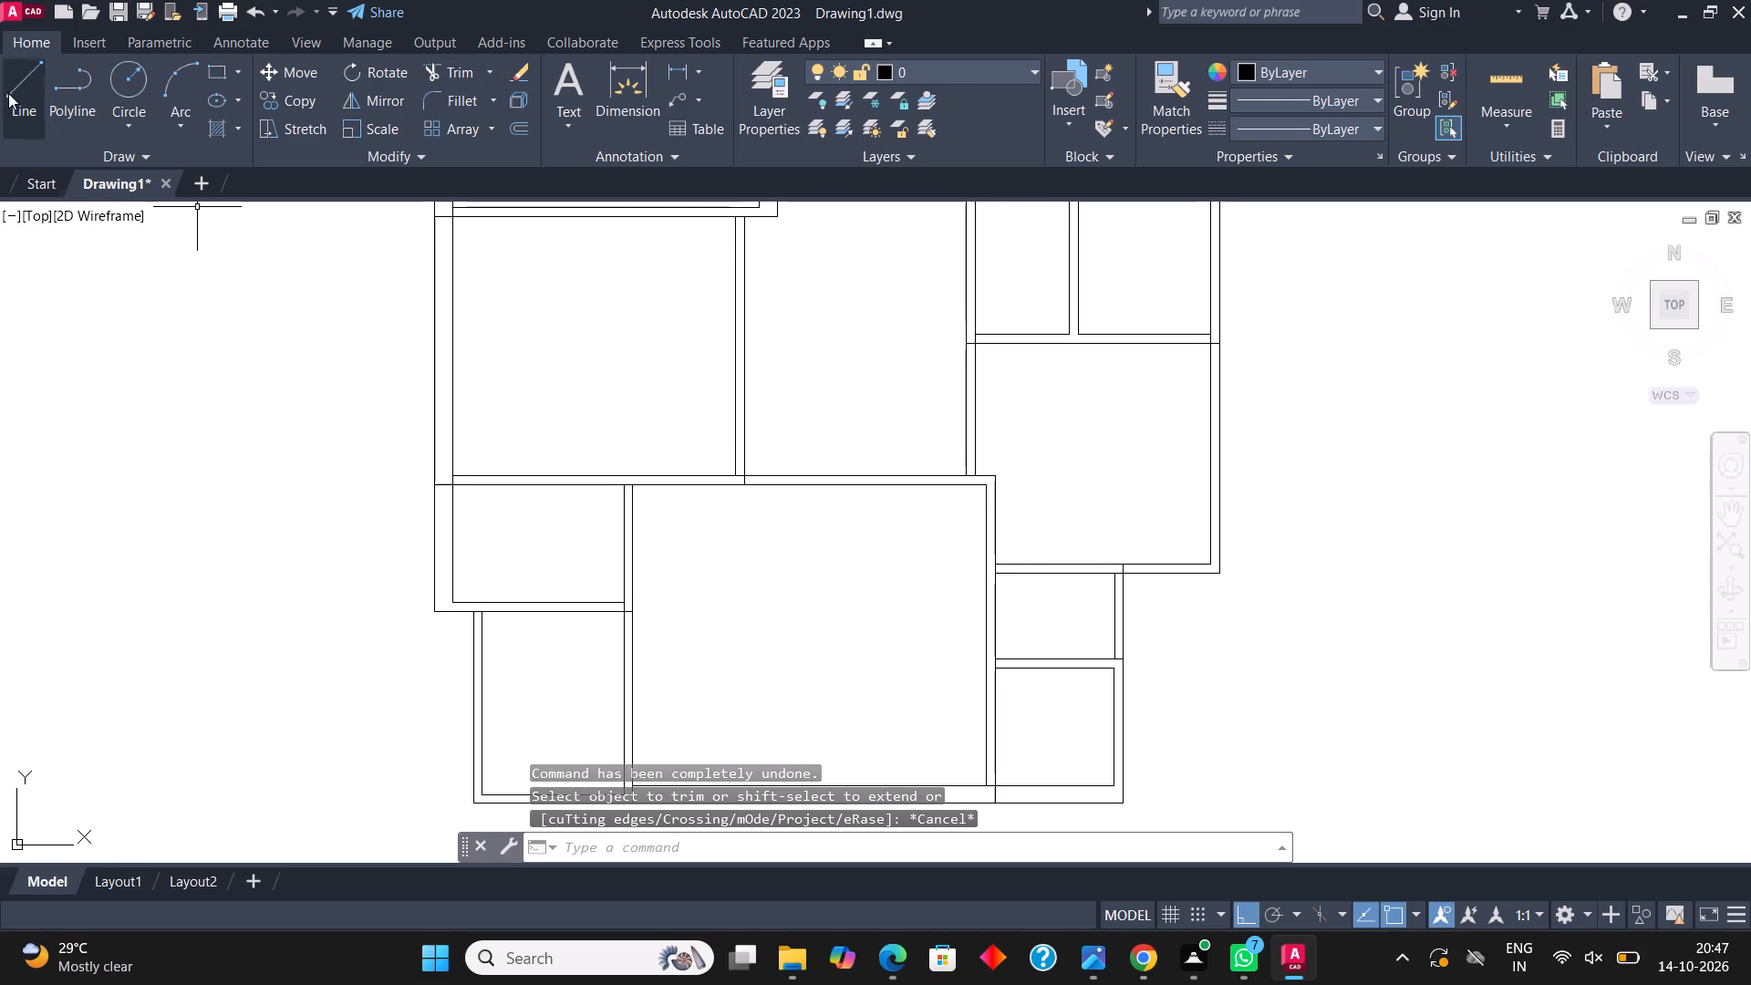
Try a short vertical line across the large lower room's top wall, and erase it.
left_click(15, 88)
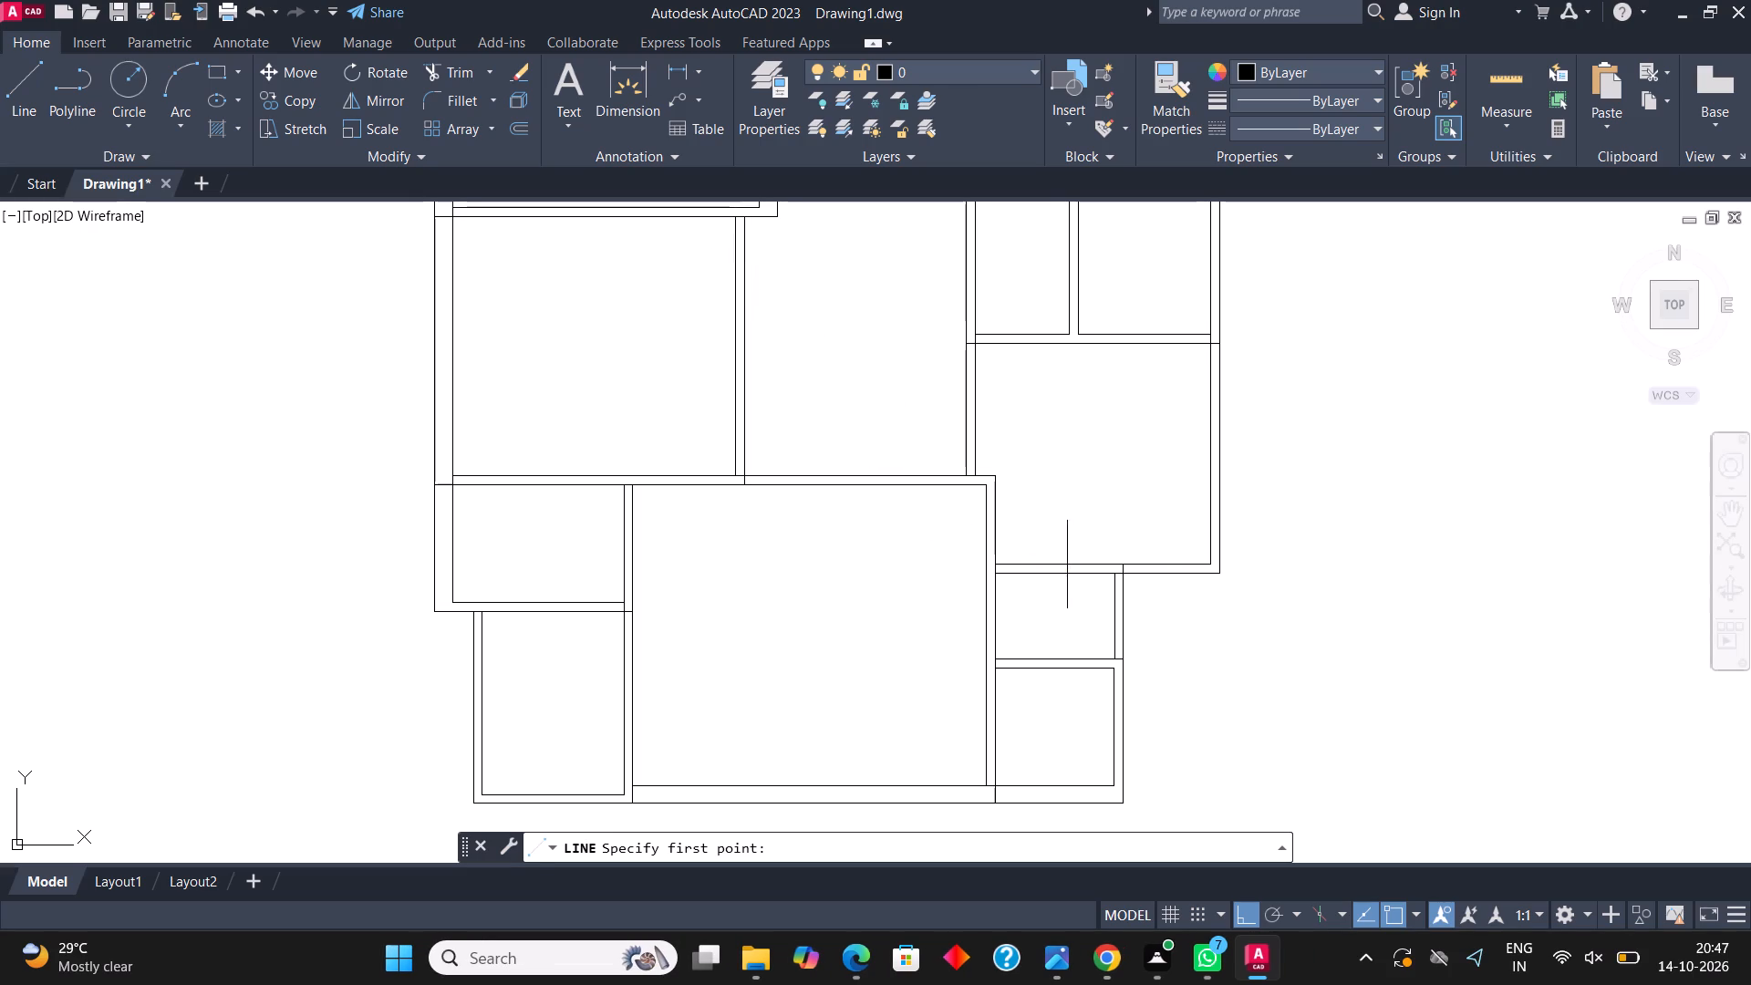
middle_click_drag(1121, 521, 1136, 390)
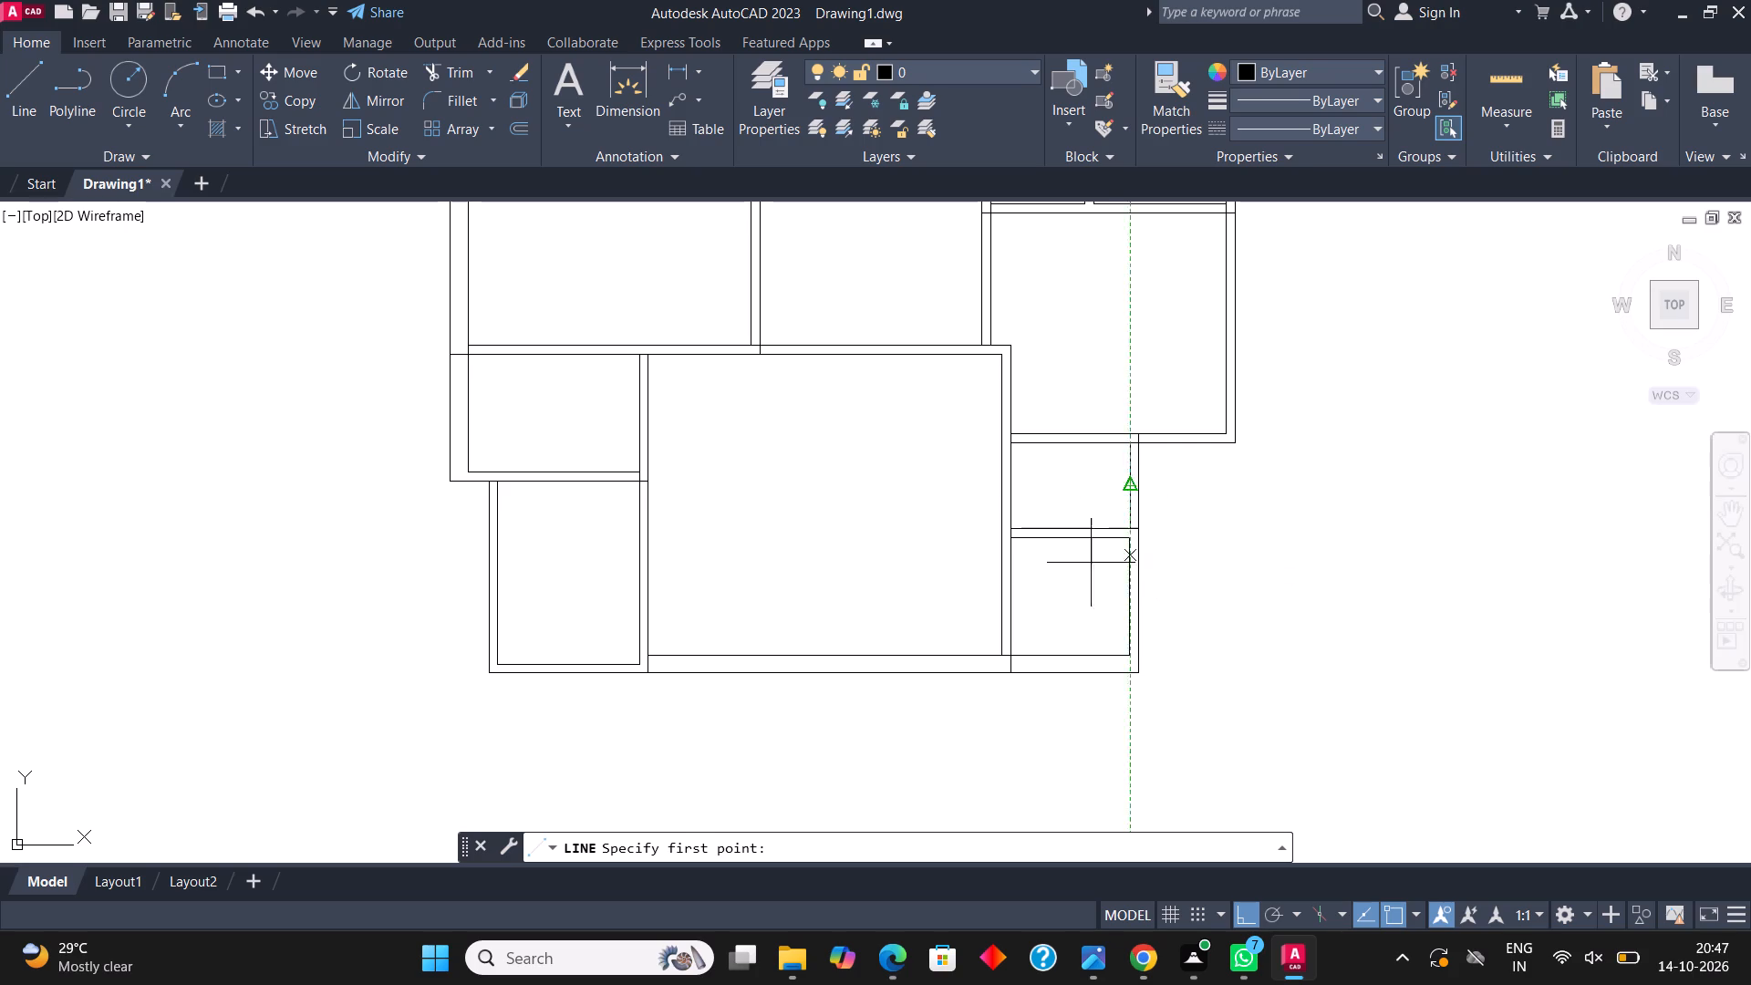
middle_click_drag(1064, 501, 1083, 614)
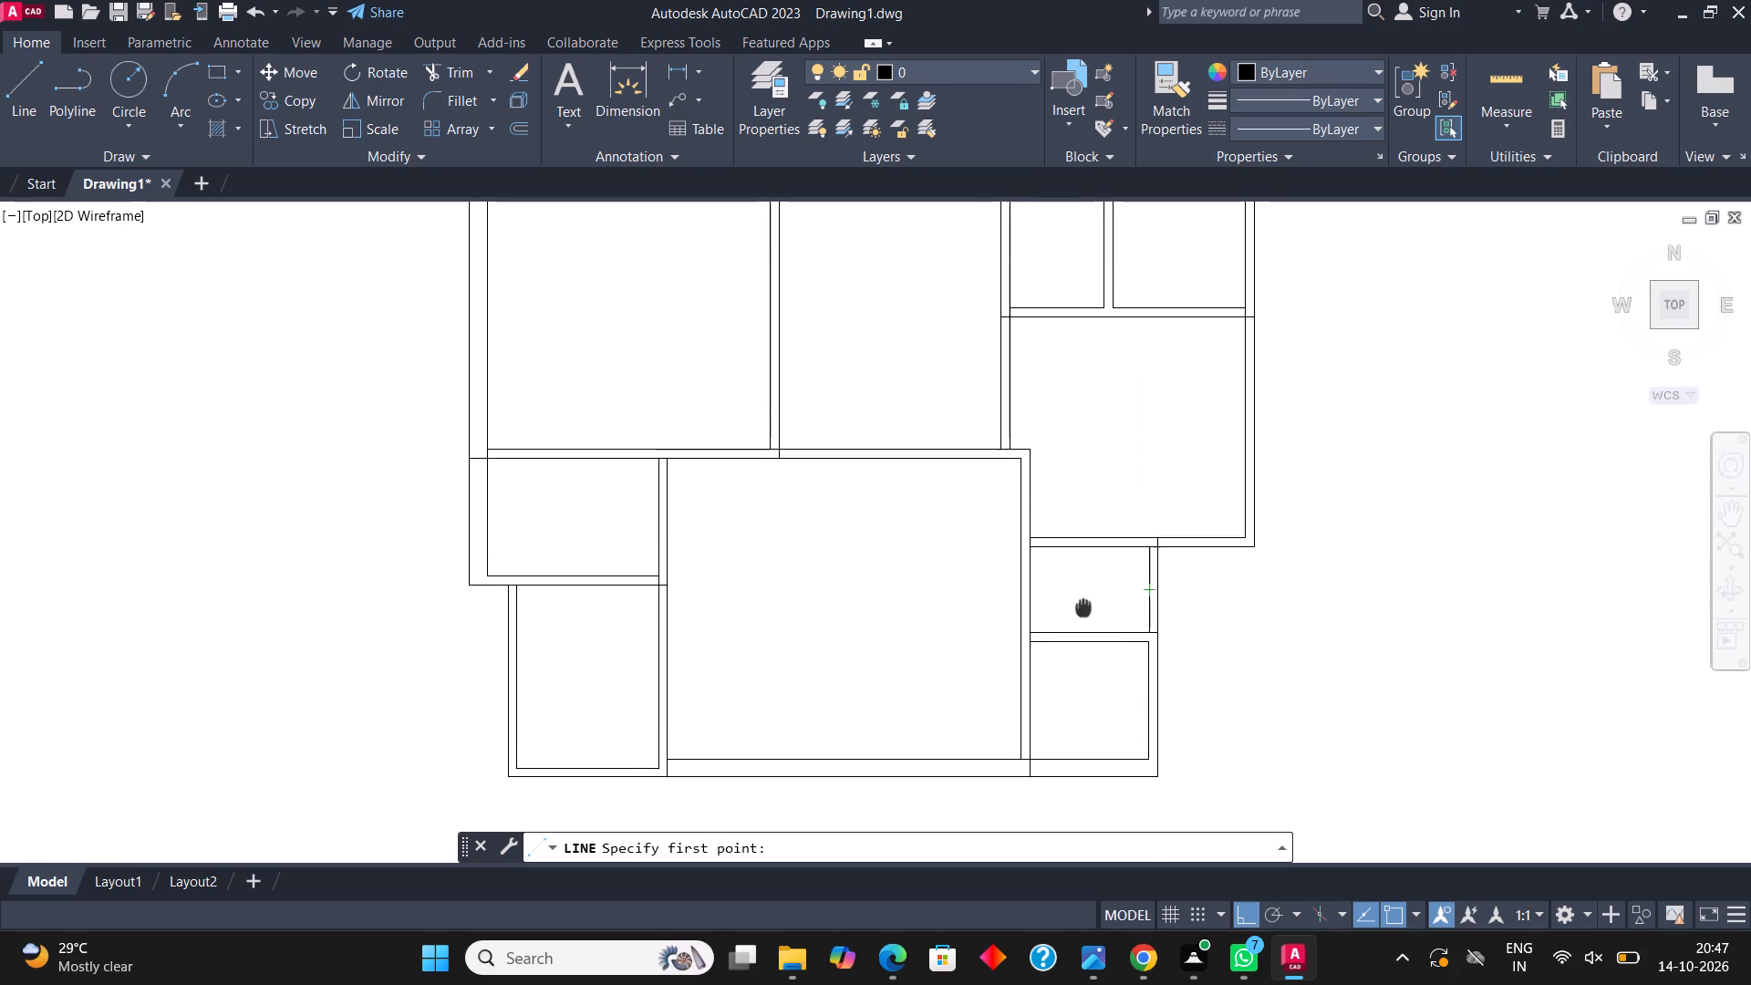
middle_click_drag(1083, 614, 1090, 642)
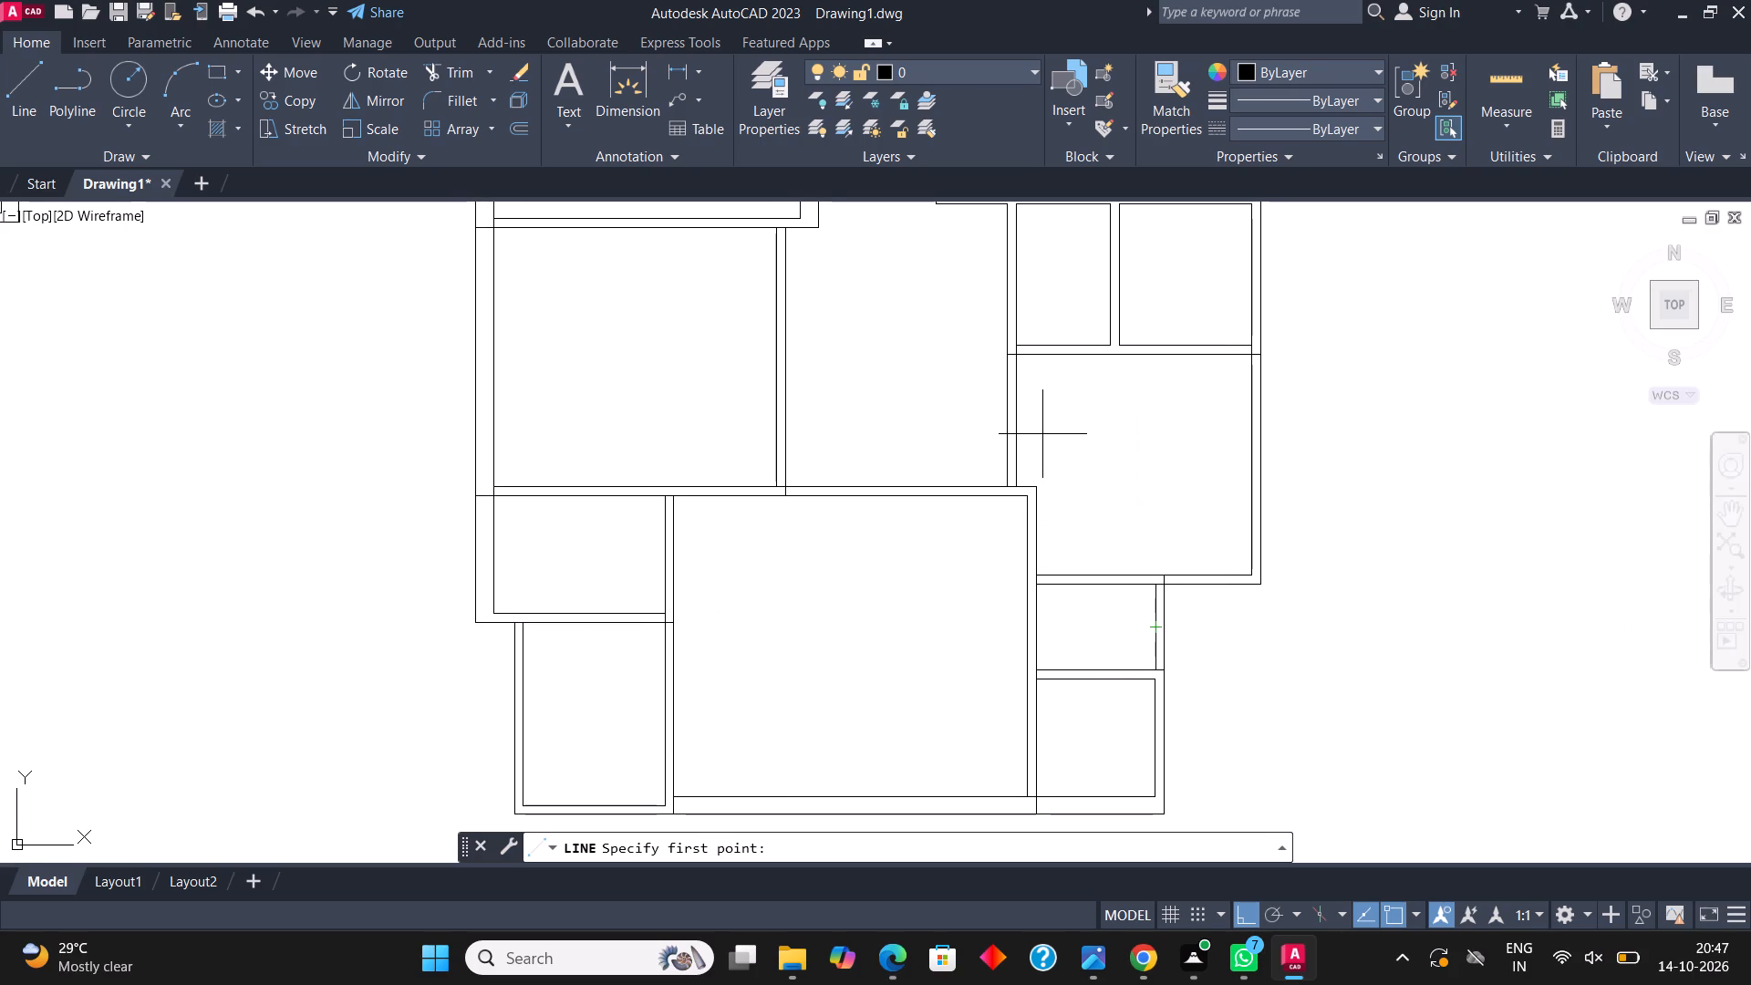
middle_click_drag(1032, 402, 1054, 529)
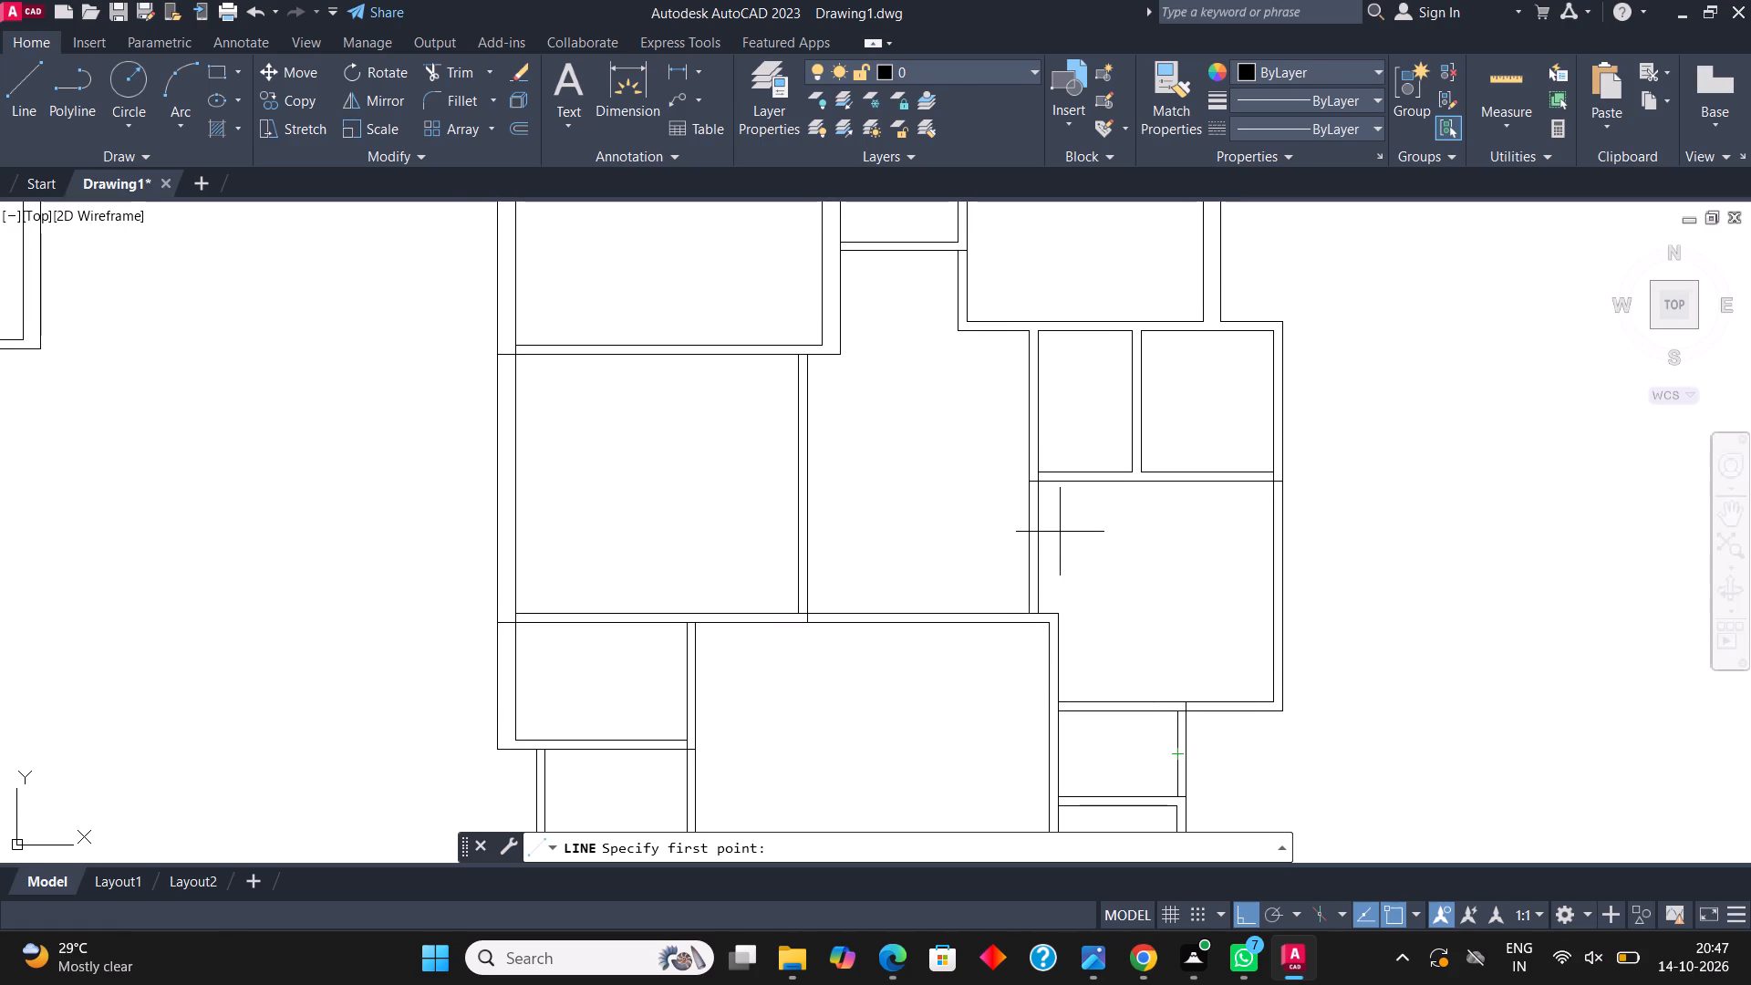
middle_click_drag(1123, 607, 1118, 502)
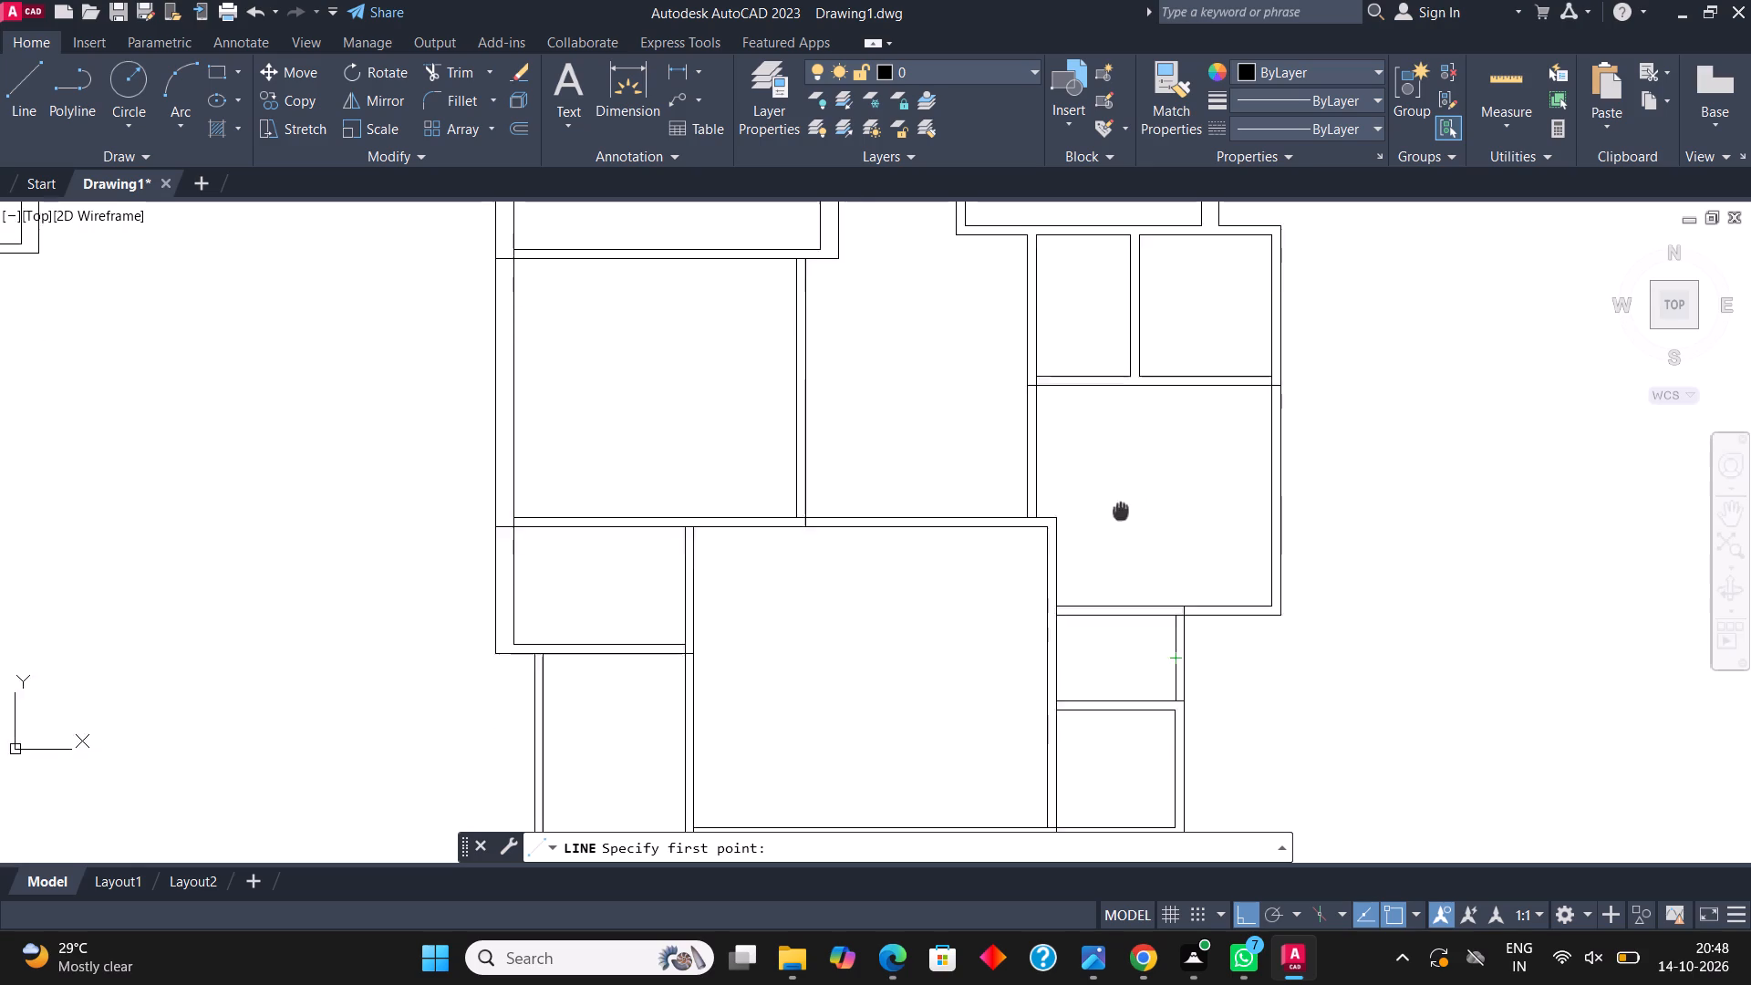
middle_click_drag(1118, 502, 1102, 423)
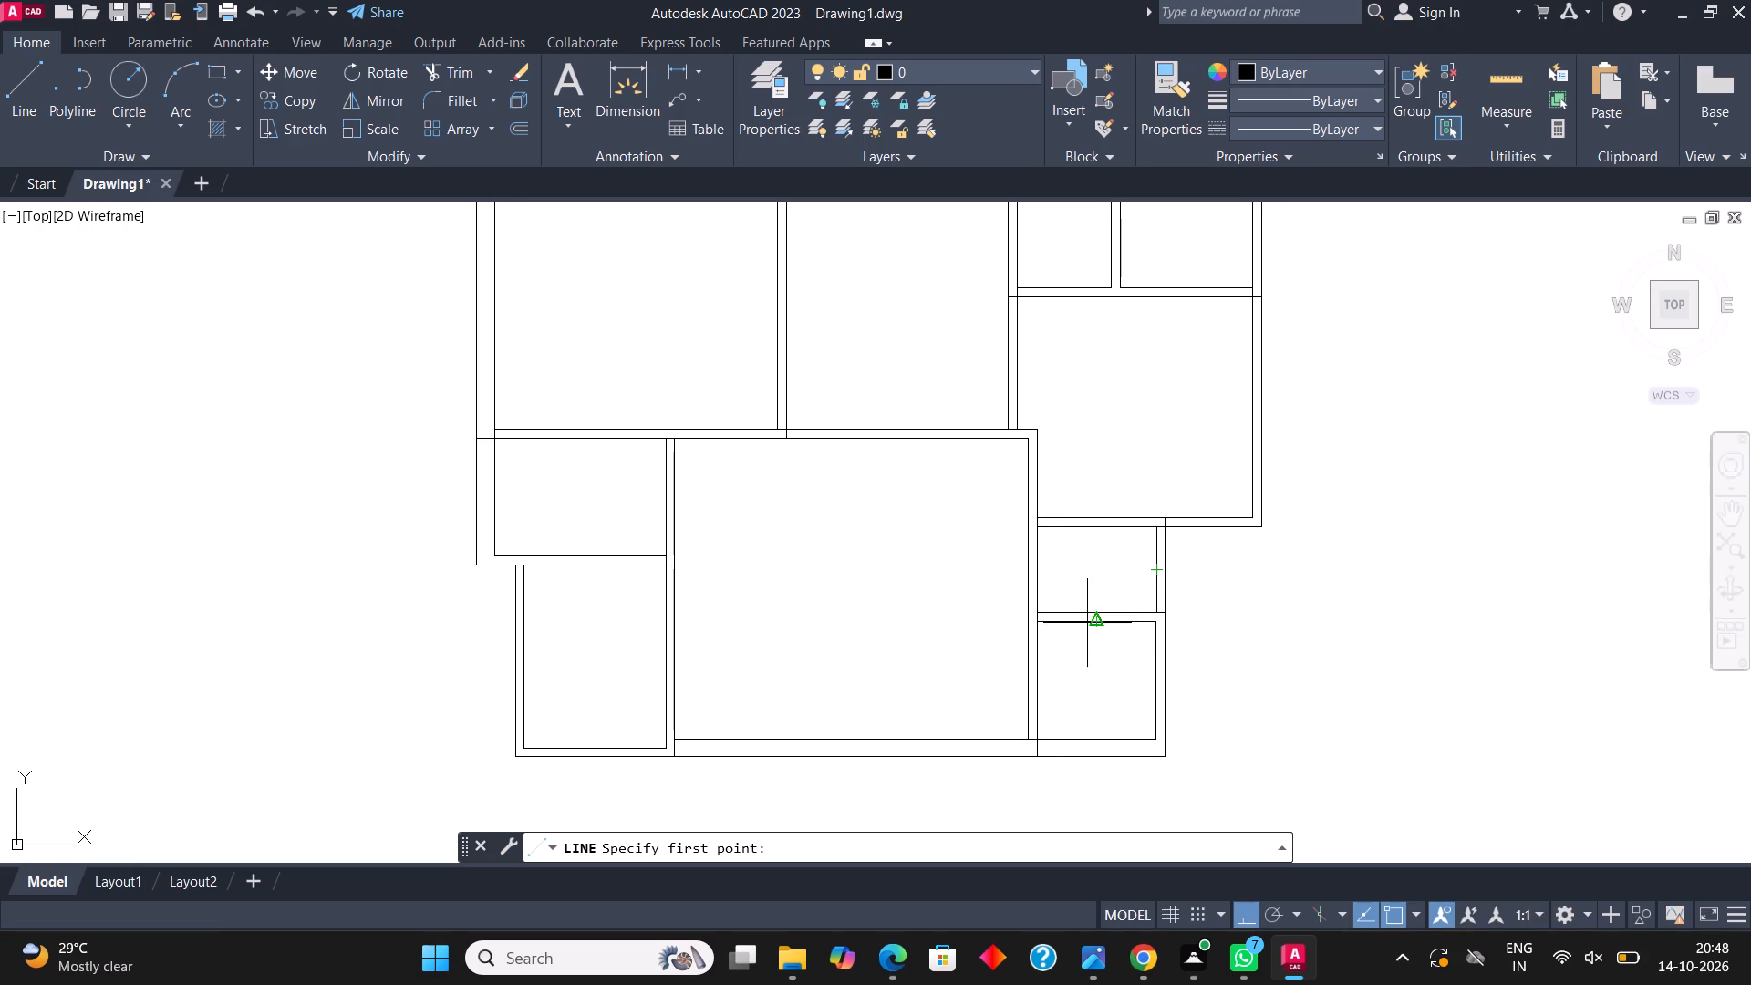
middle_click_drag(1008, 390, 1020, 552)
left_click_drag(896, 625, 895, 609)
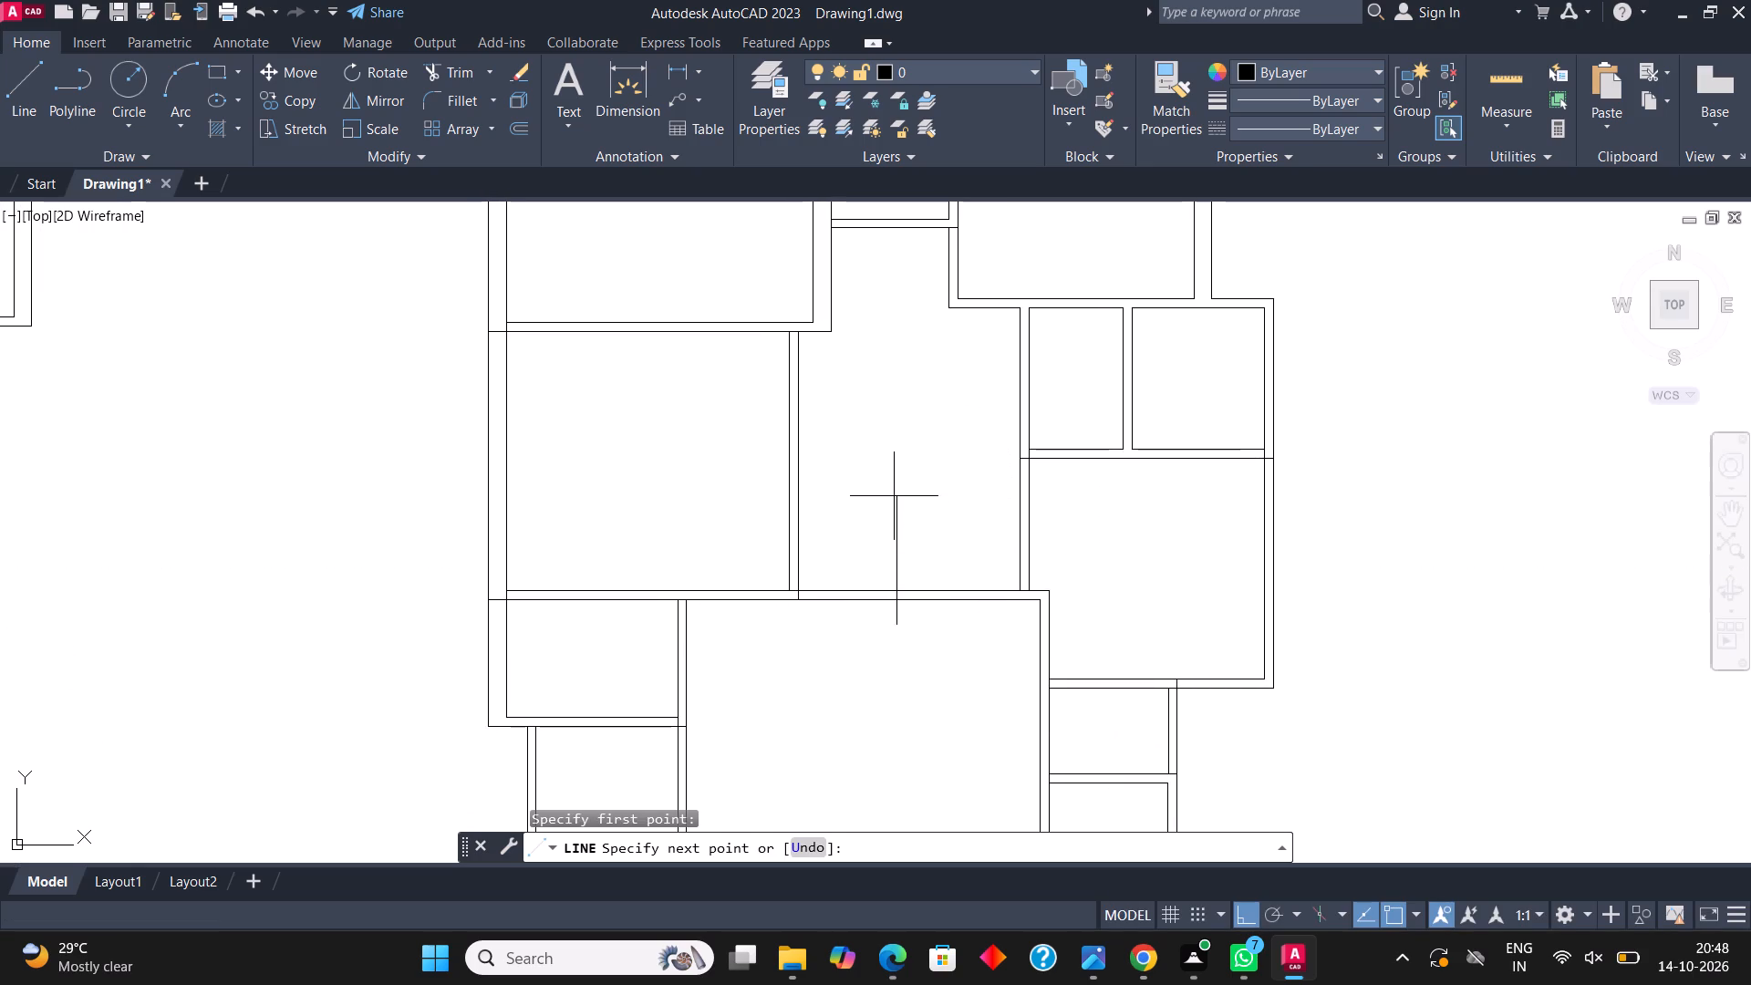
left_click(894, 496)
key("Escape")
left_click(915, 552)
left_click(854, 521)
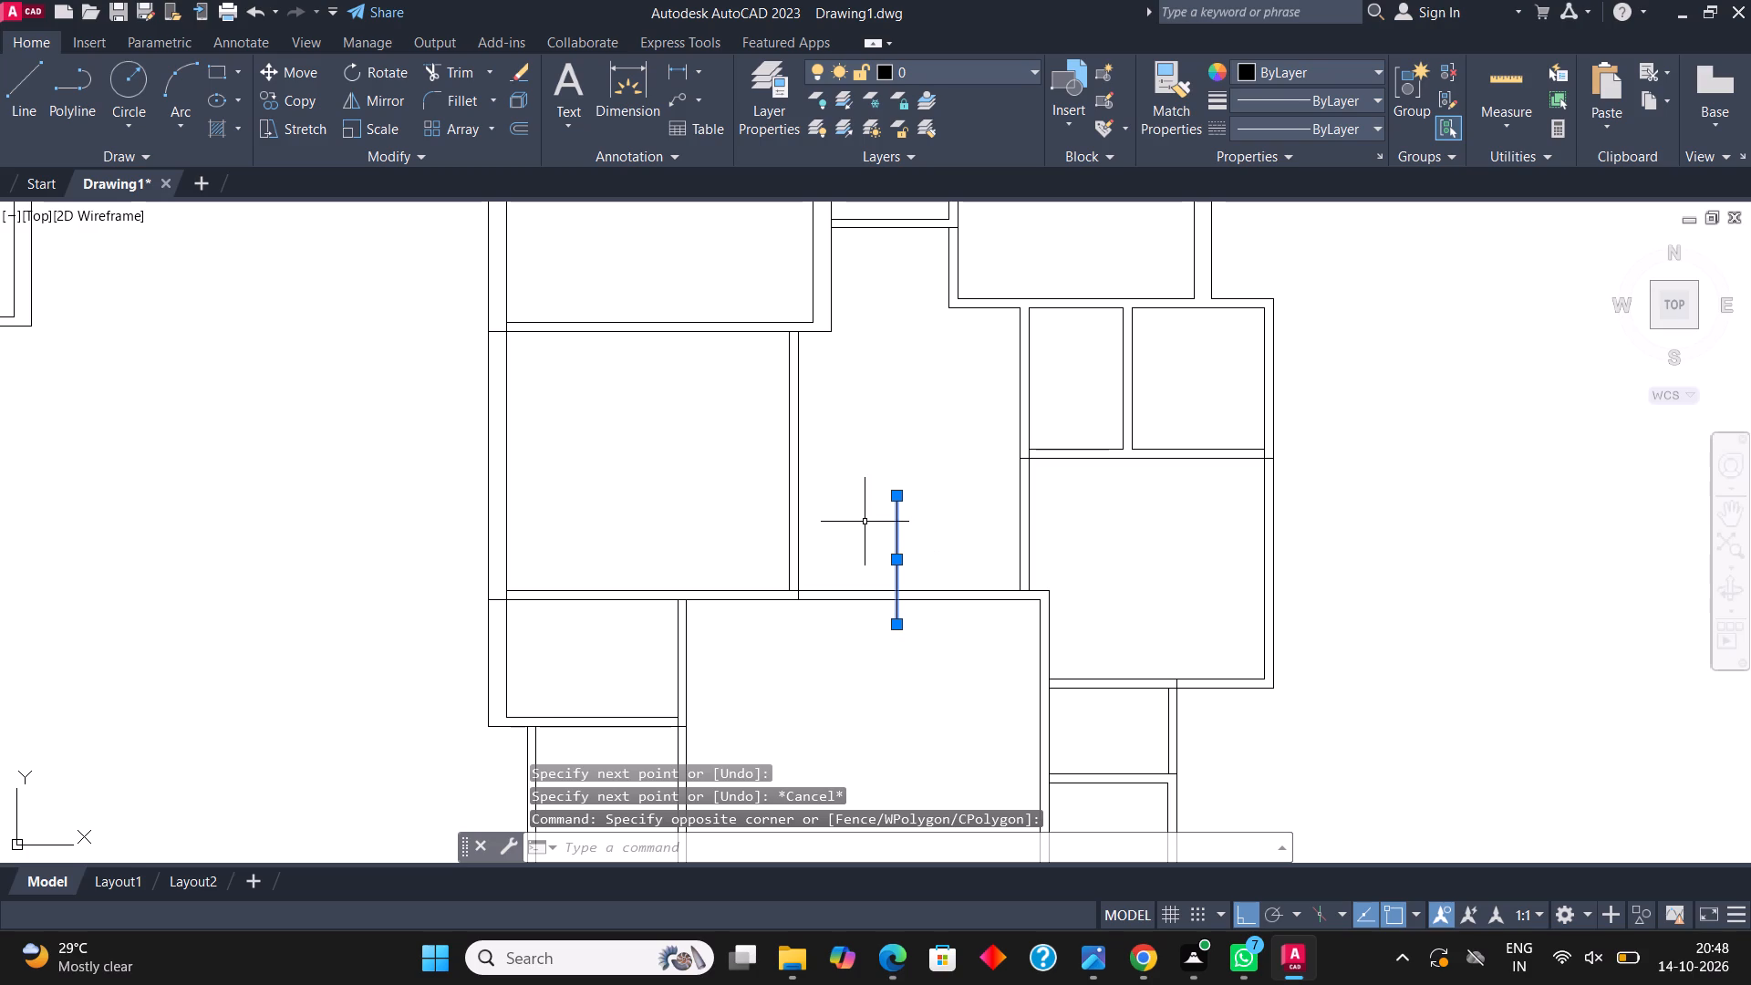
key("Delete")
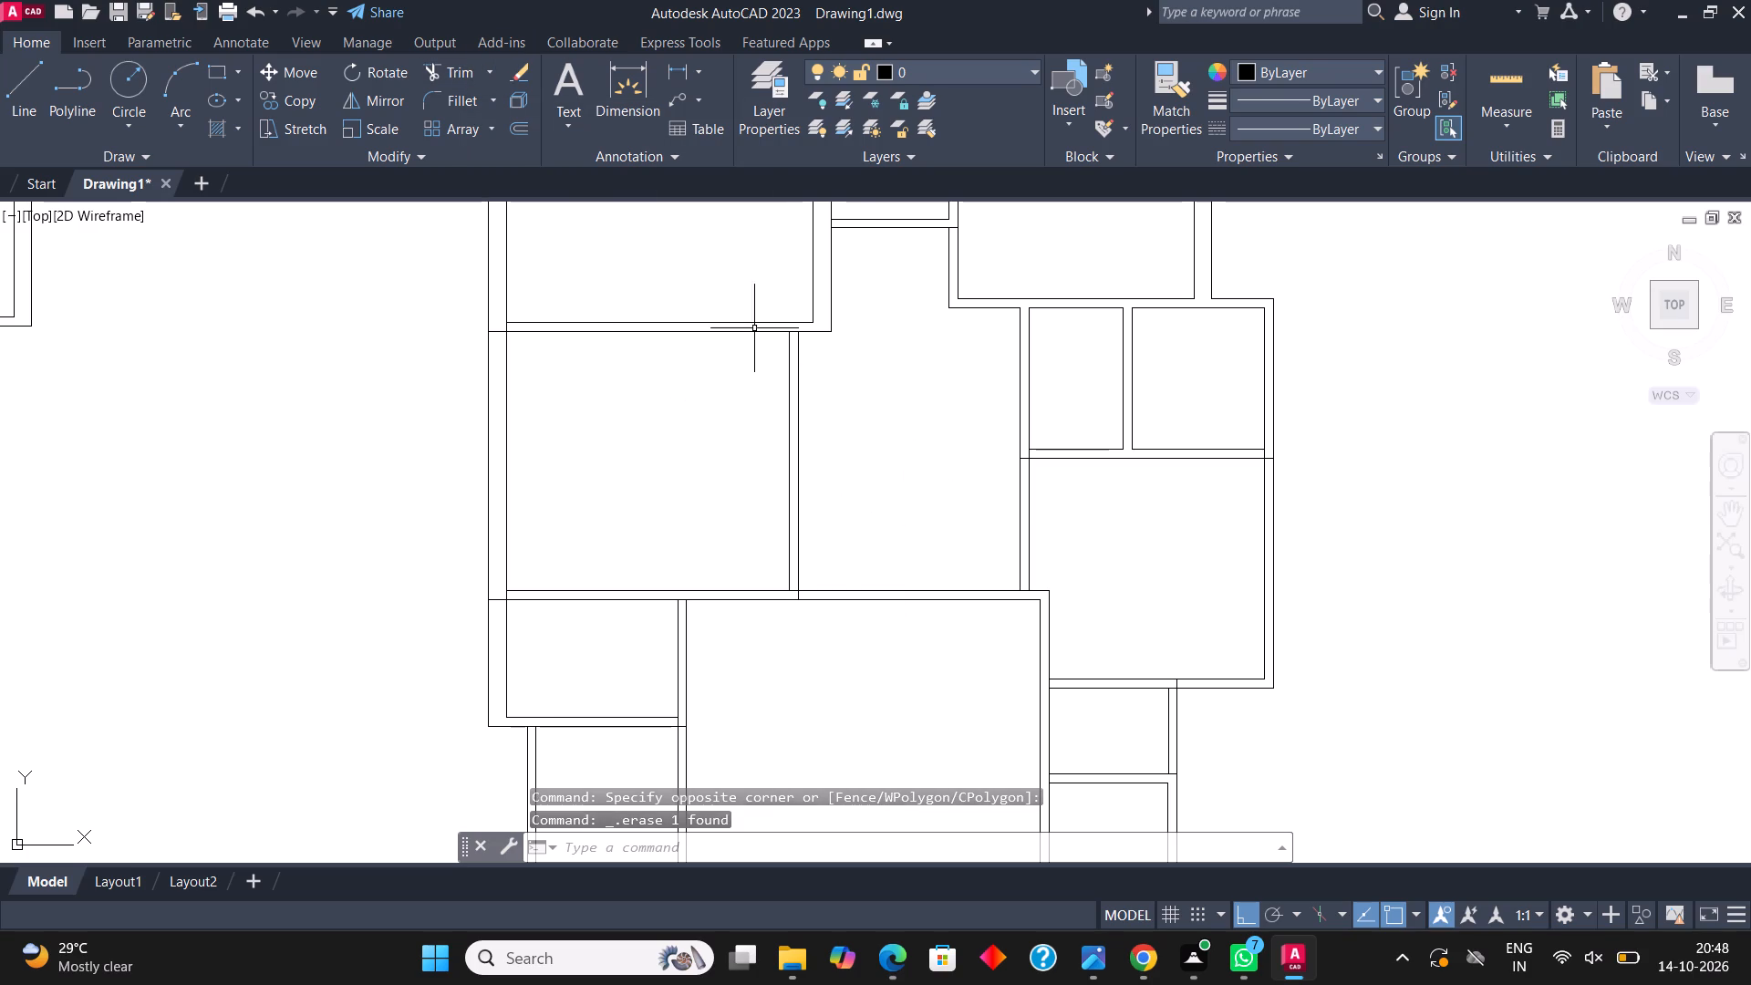
Trim away both lines of the large lower room's top wall between the left room and the new double-line wall.
left_click(456, 65)
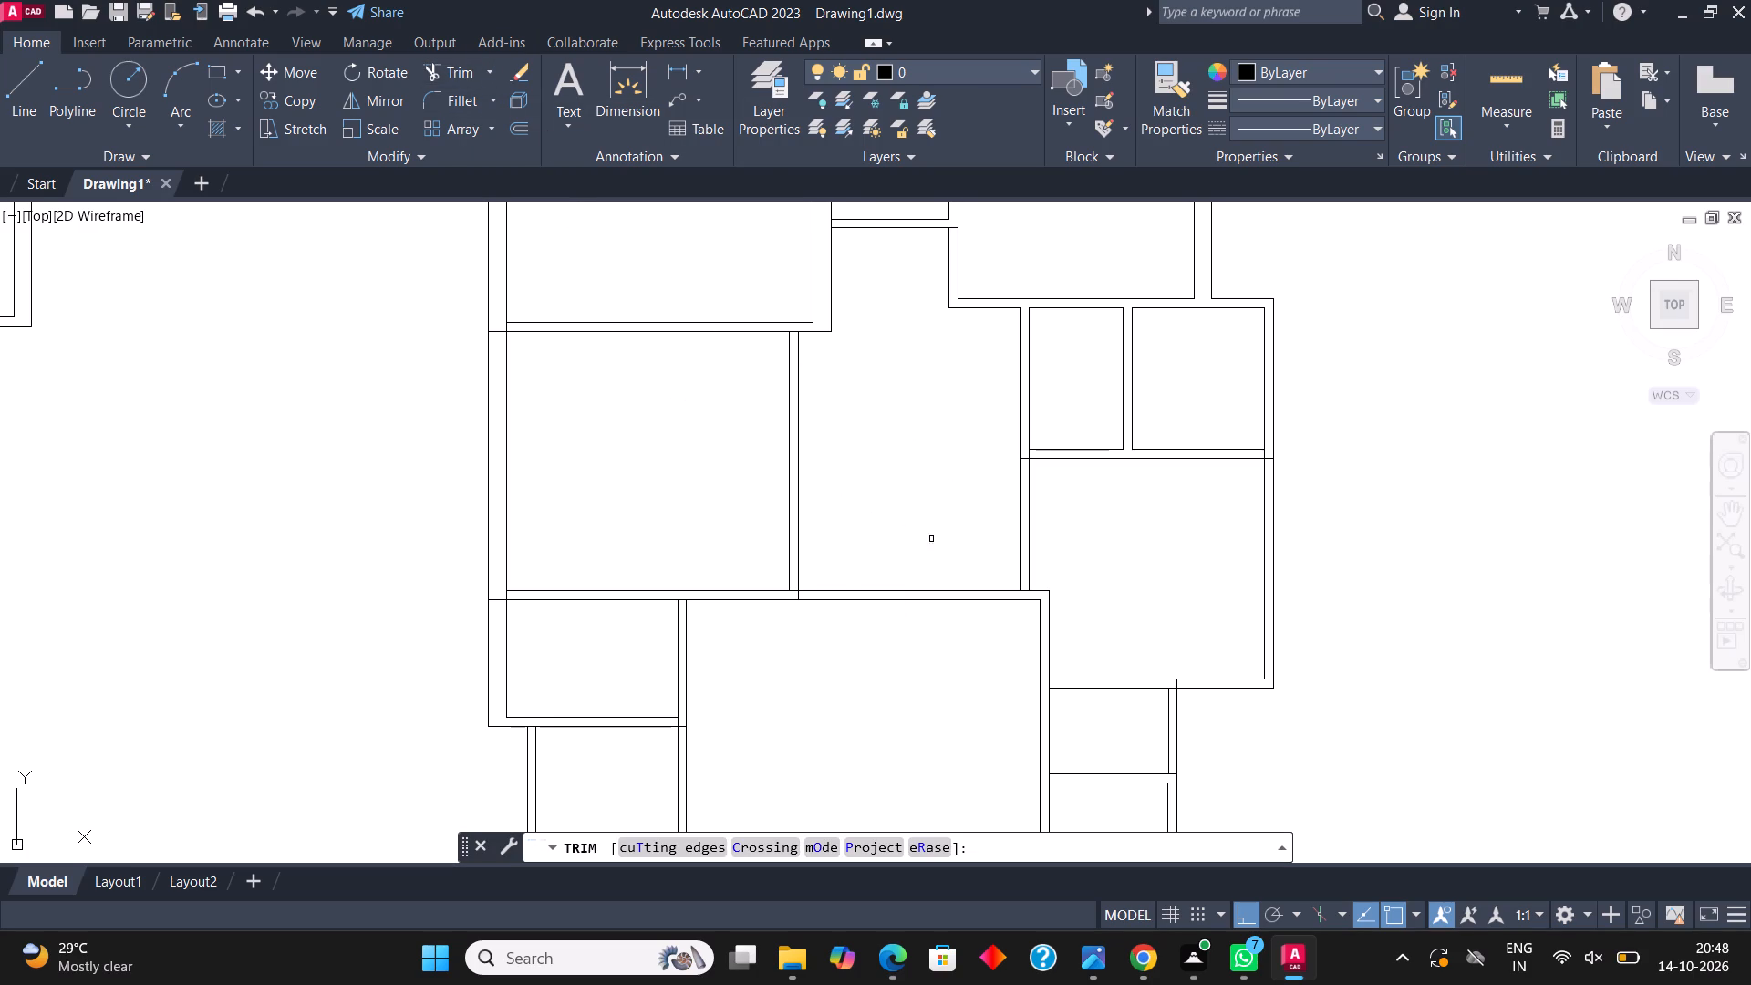
left_click_drag(926, 636, 927, 508)
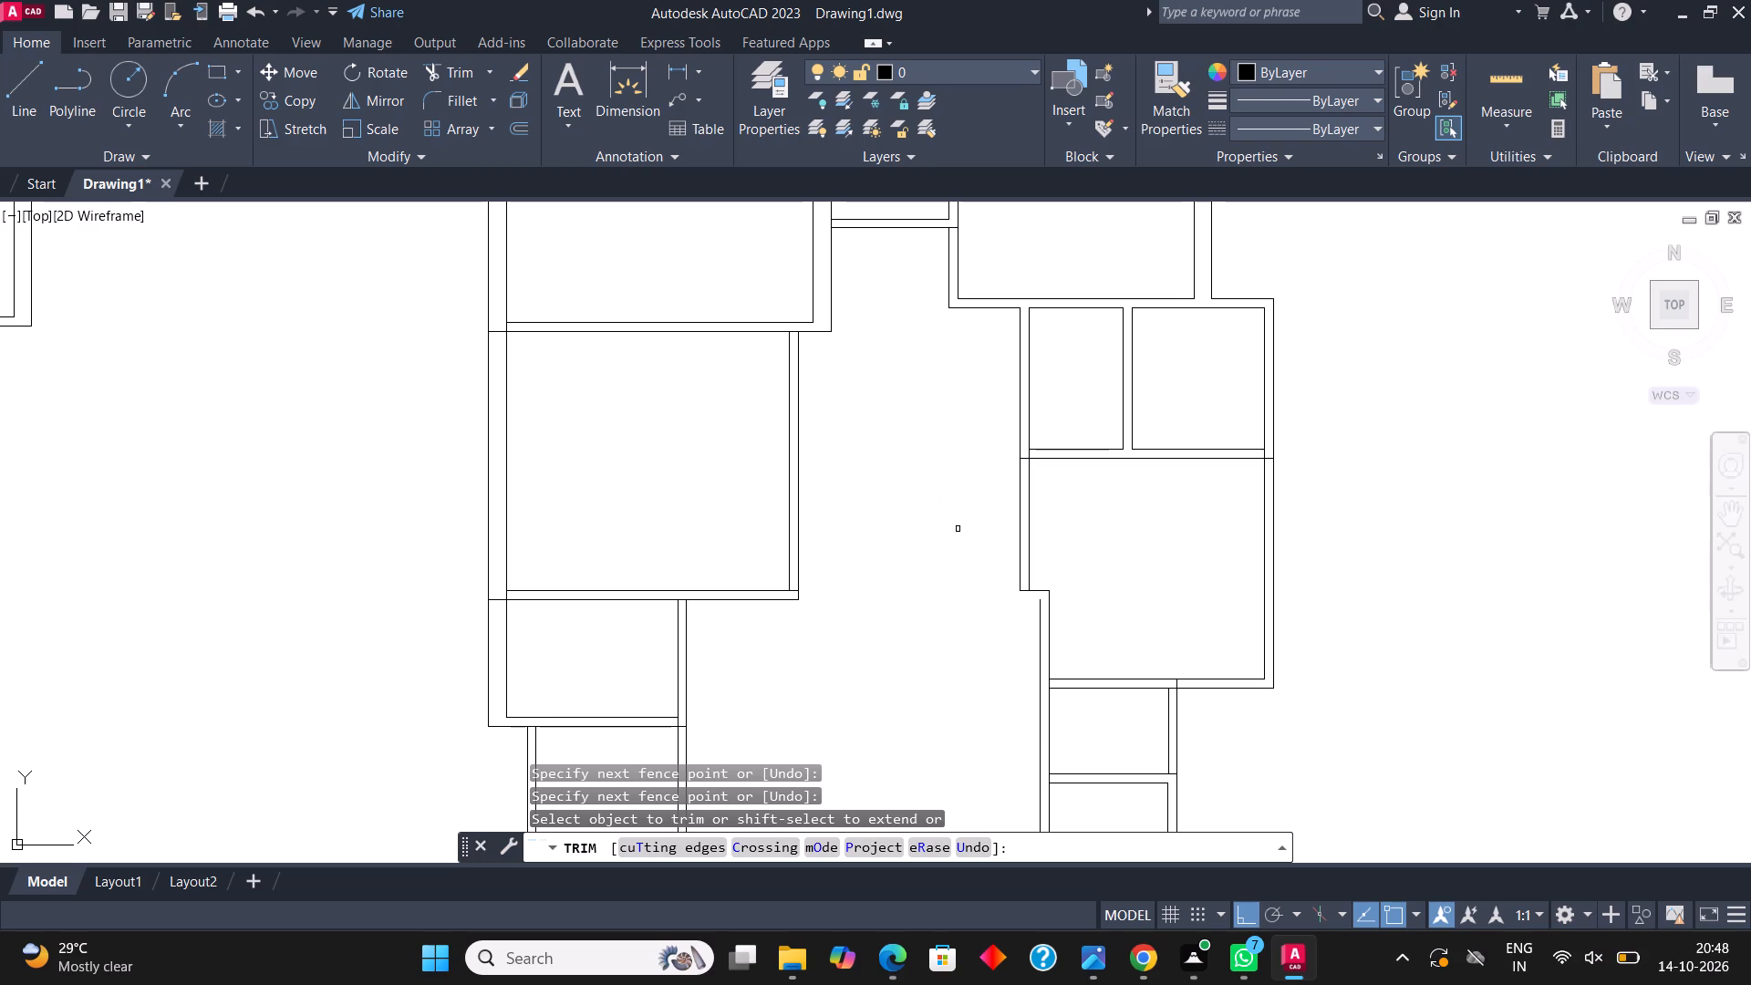
scroll(1037, 601, "up", 3)
key("Escape")
Draw a horizontal line from the right wall's open inner end to below the new wall's outer line, and continue it upward to close the corner.
left_click(11, 86)
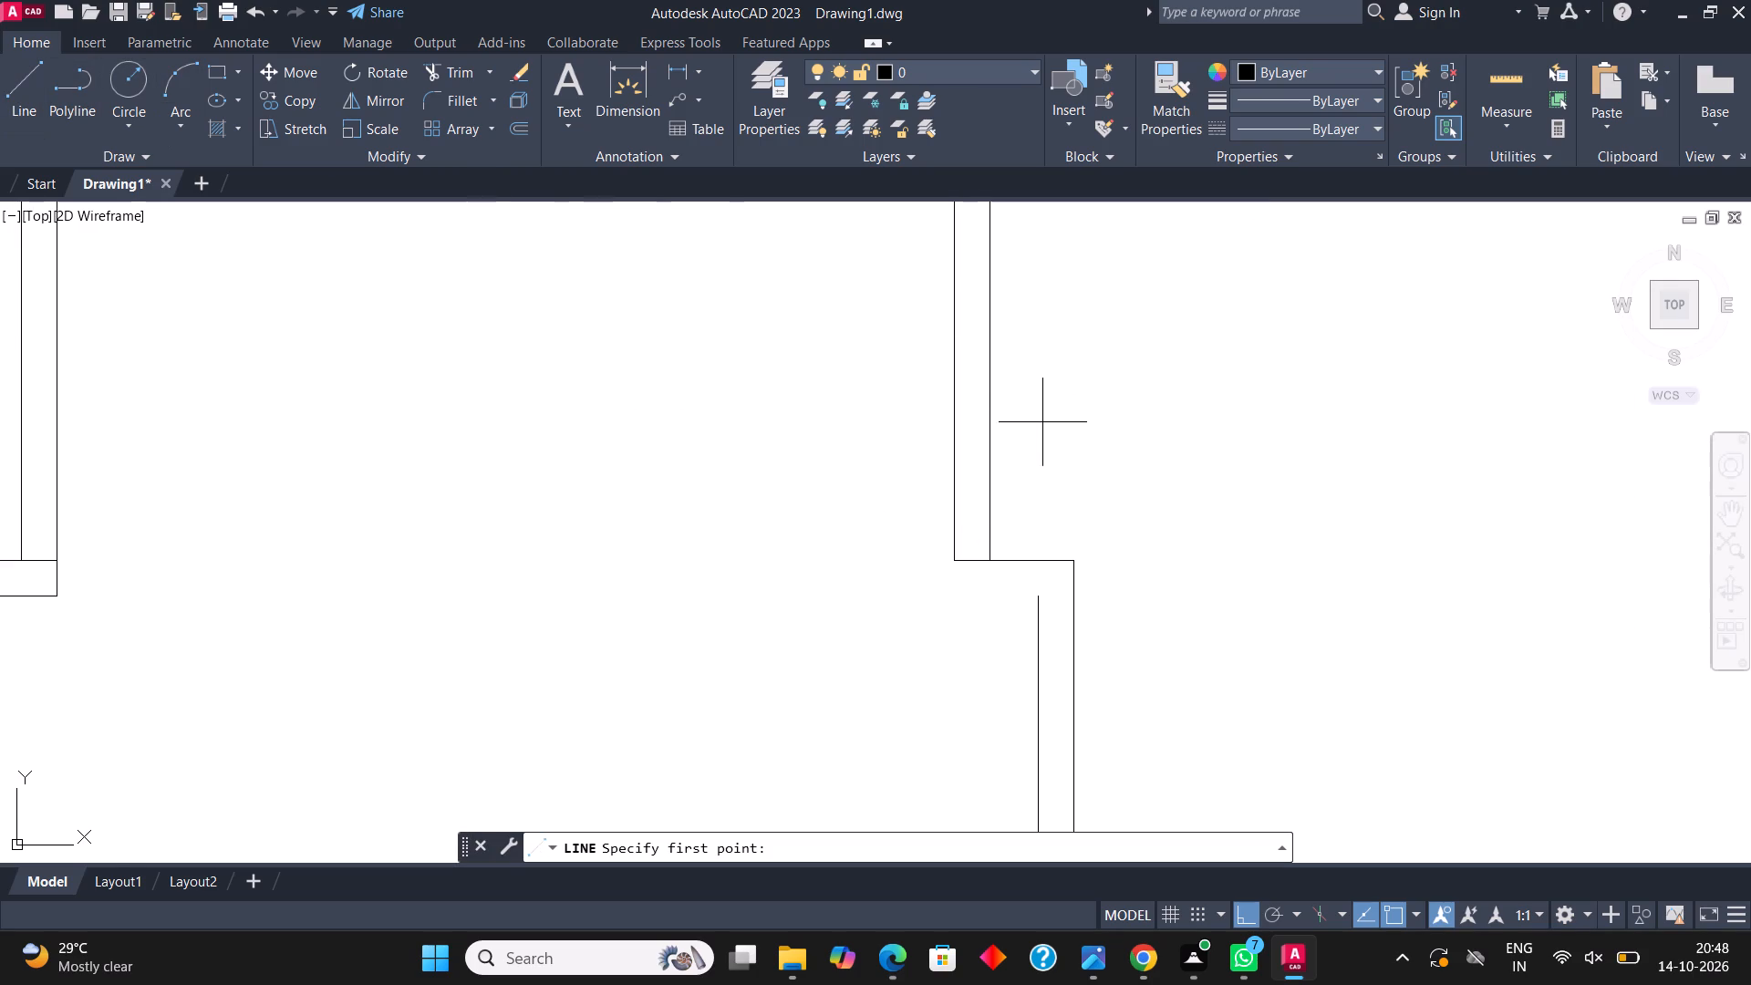
left_click(1037, 599)
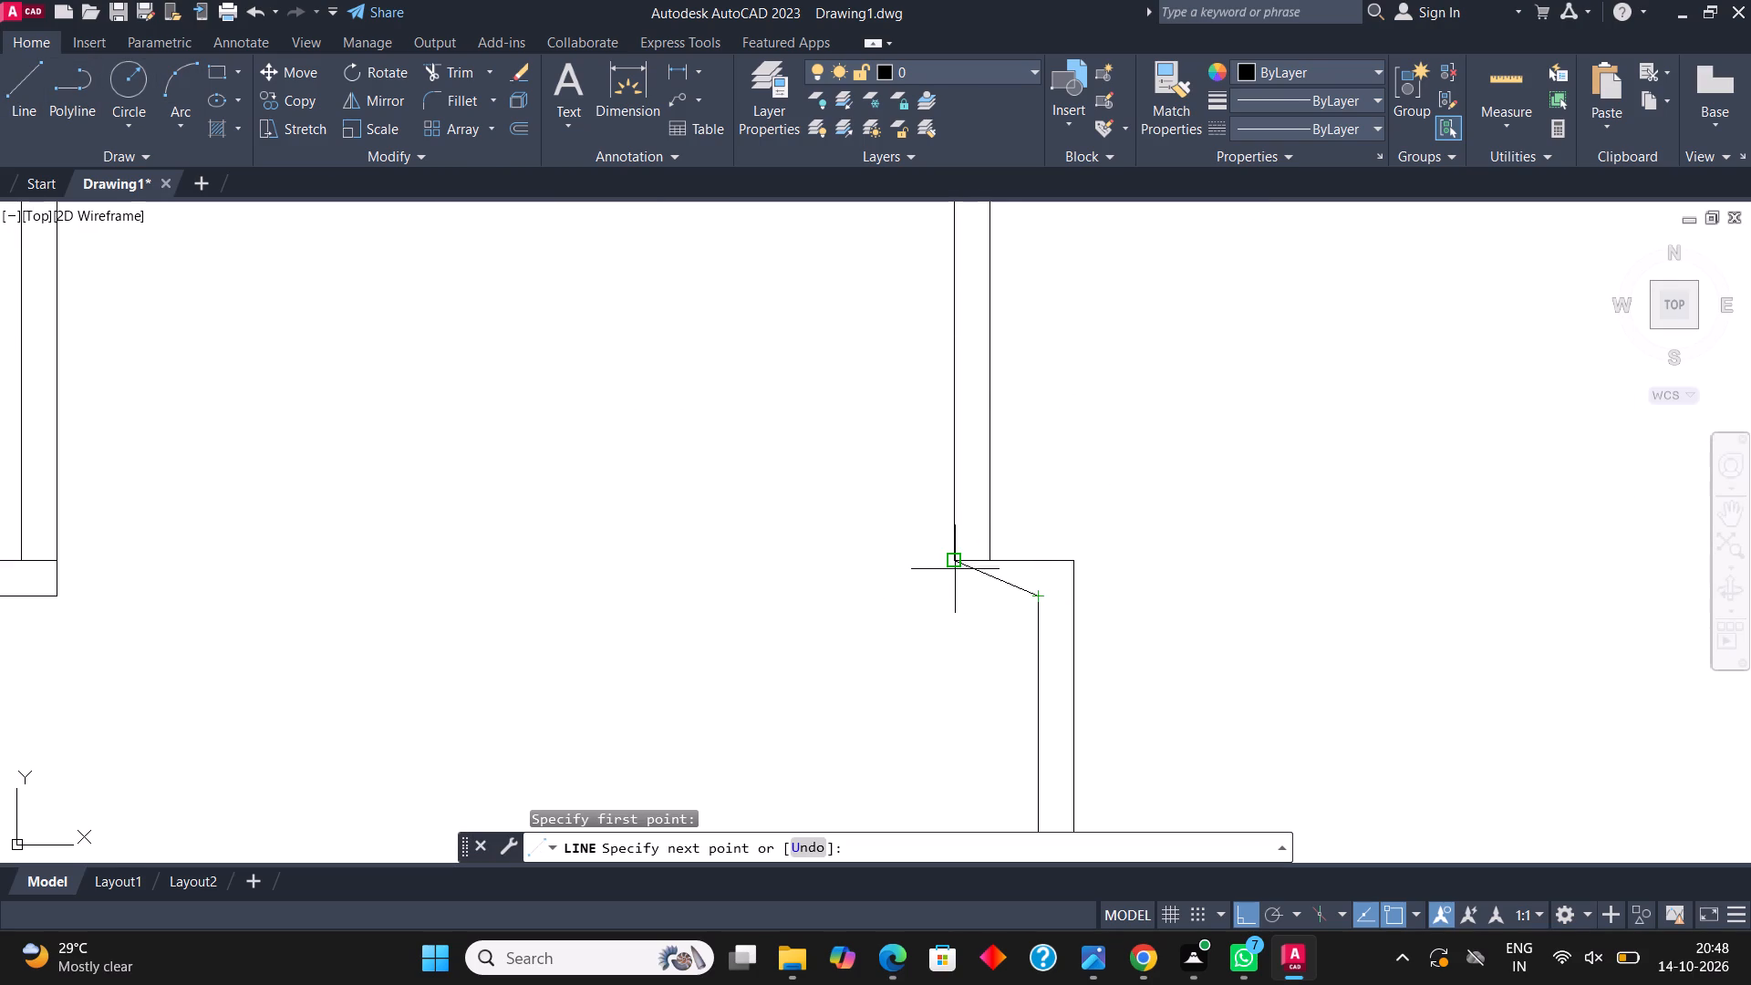
left_click(958, 588)
left_click(955, 523)
scroll(1053, 650, "down", 3)
key("Escape")
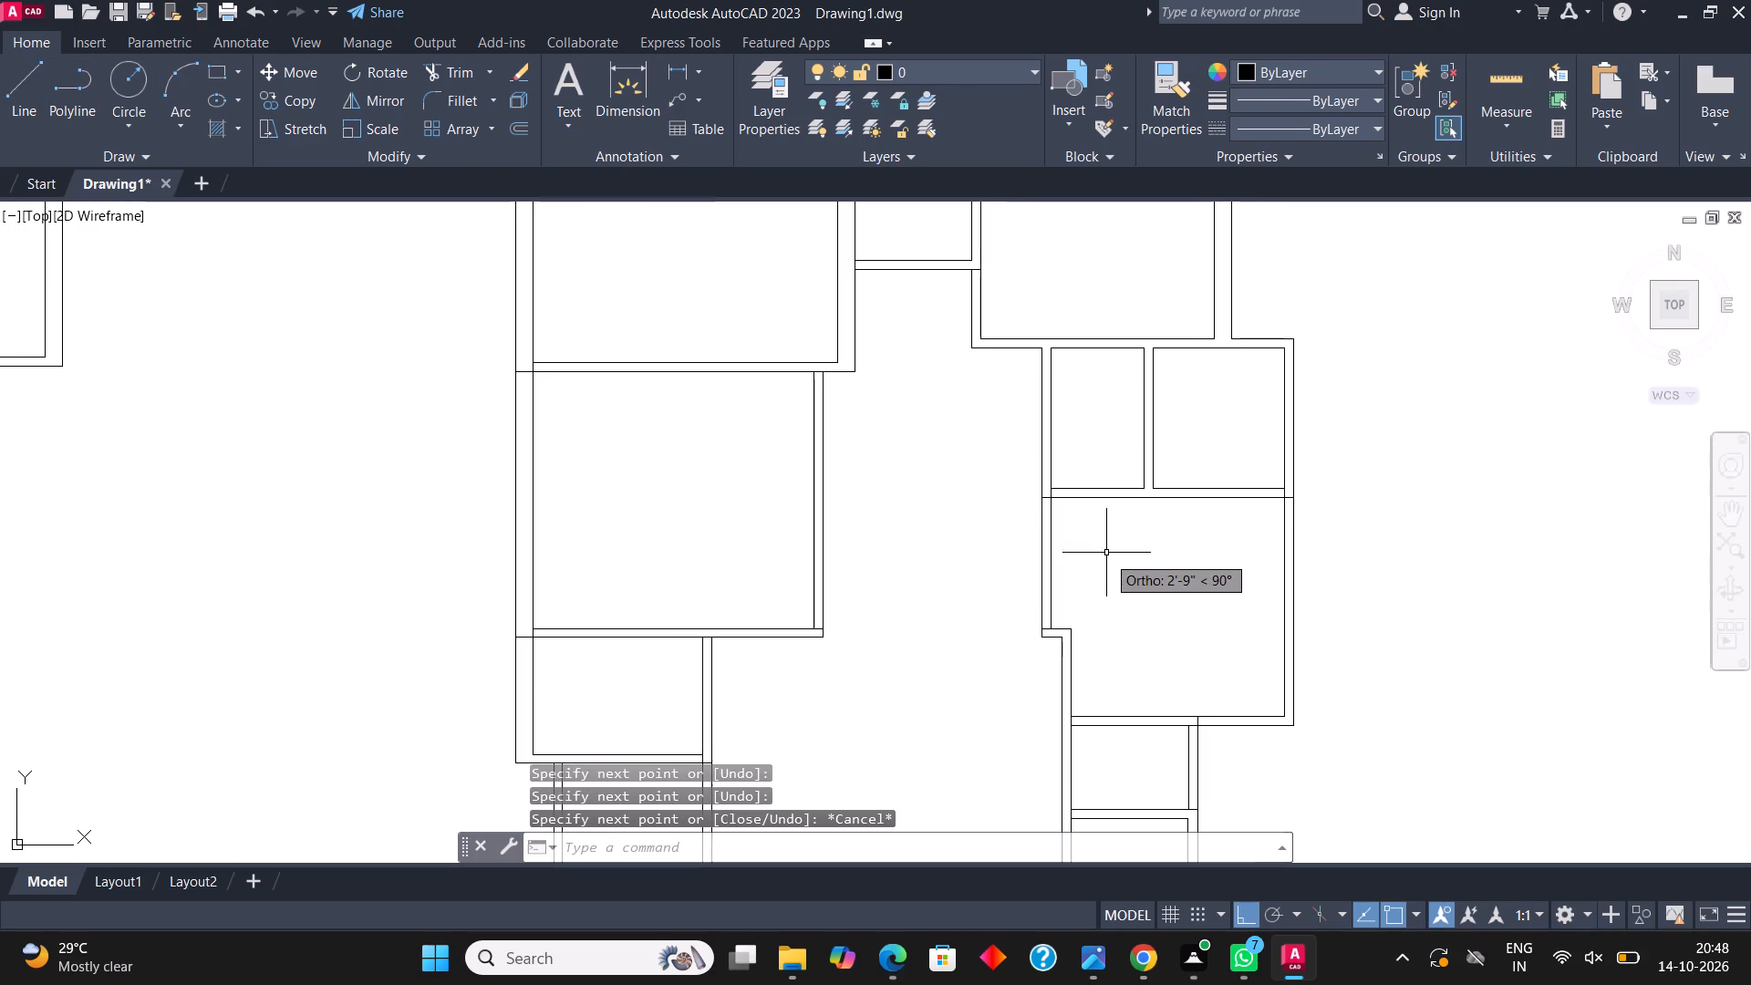
Trim the short line stub where the right room's left wall steps inward at its lower notch corner.
left_click(458, 65)
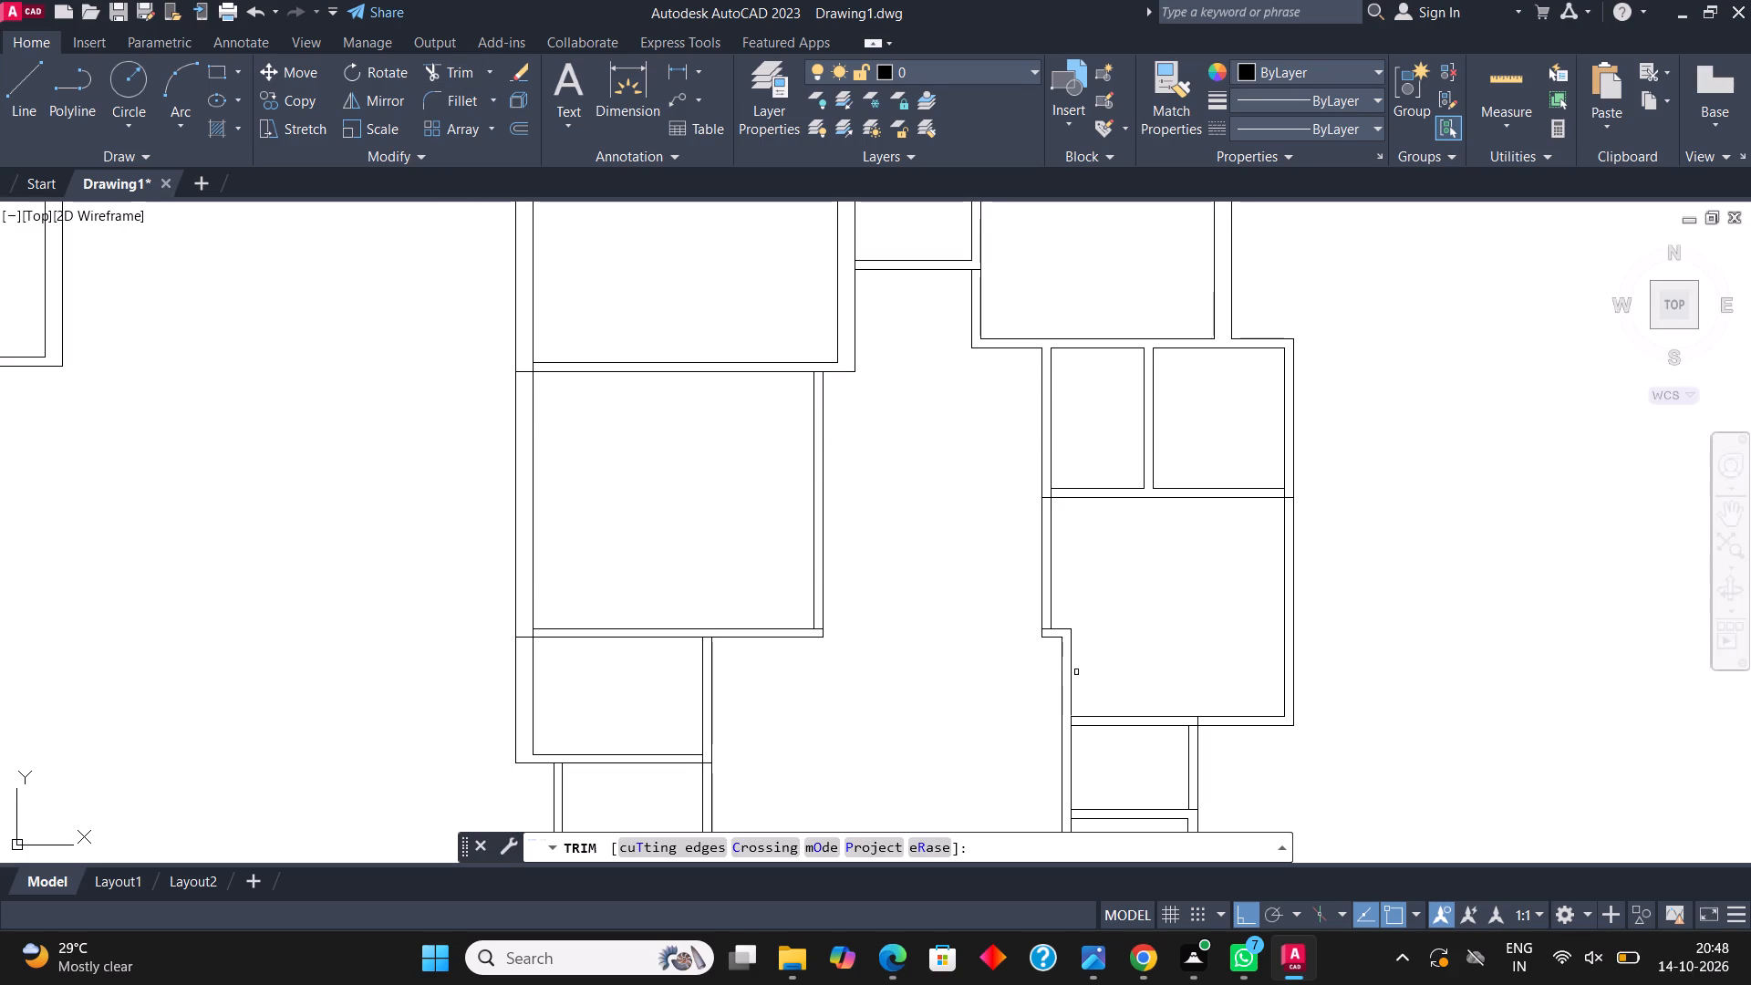
left_click(1045, 630)
key("Escape")
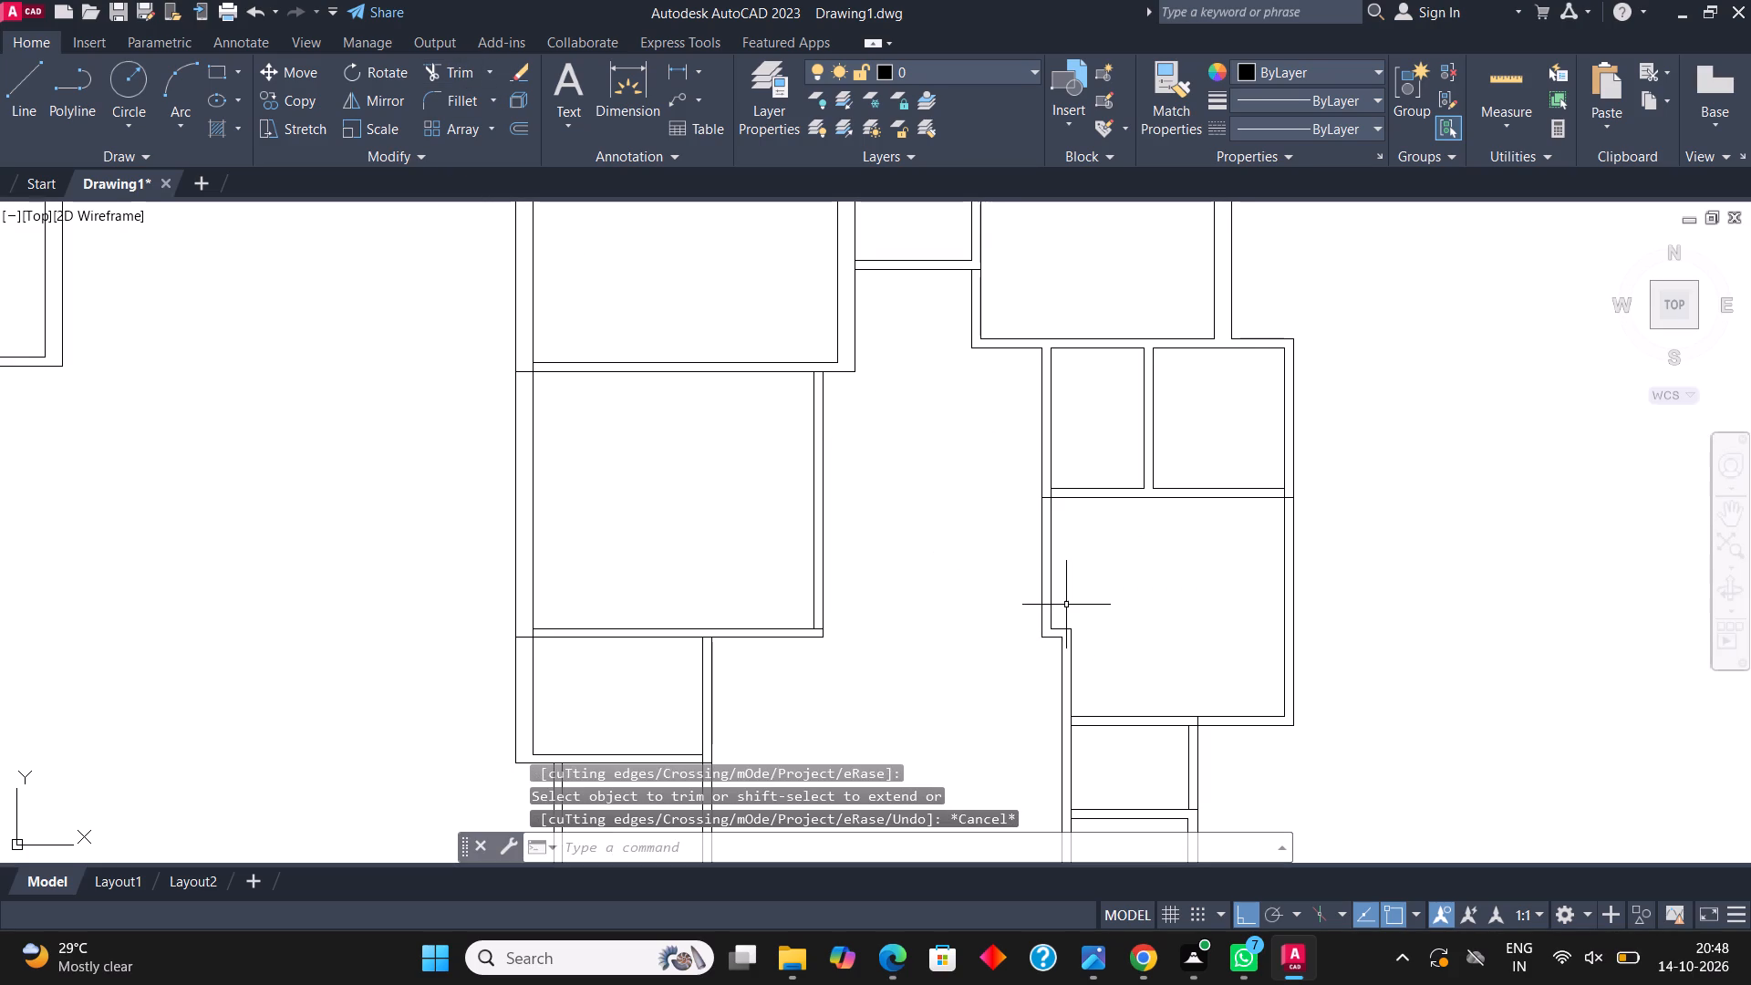
Draw a horizontal line from the plan's bottom-right outer corner to below the right room's outer wall, and continue it up to that wall's corner.
middle_click_drag(1066, 607, 1043, 543)
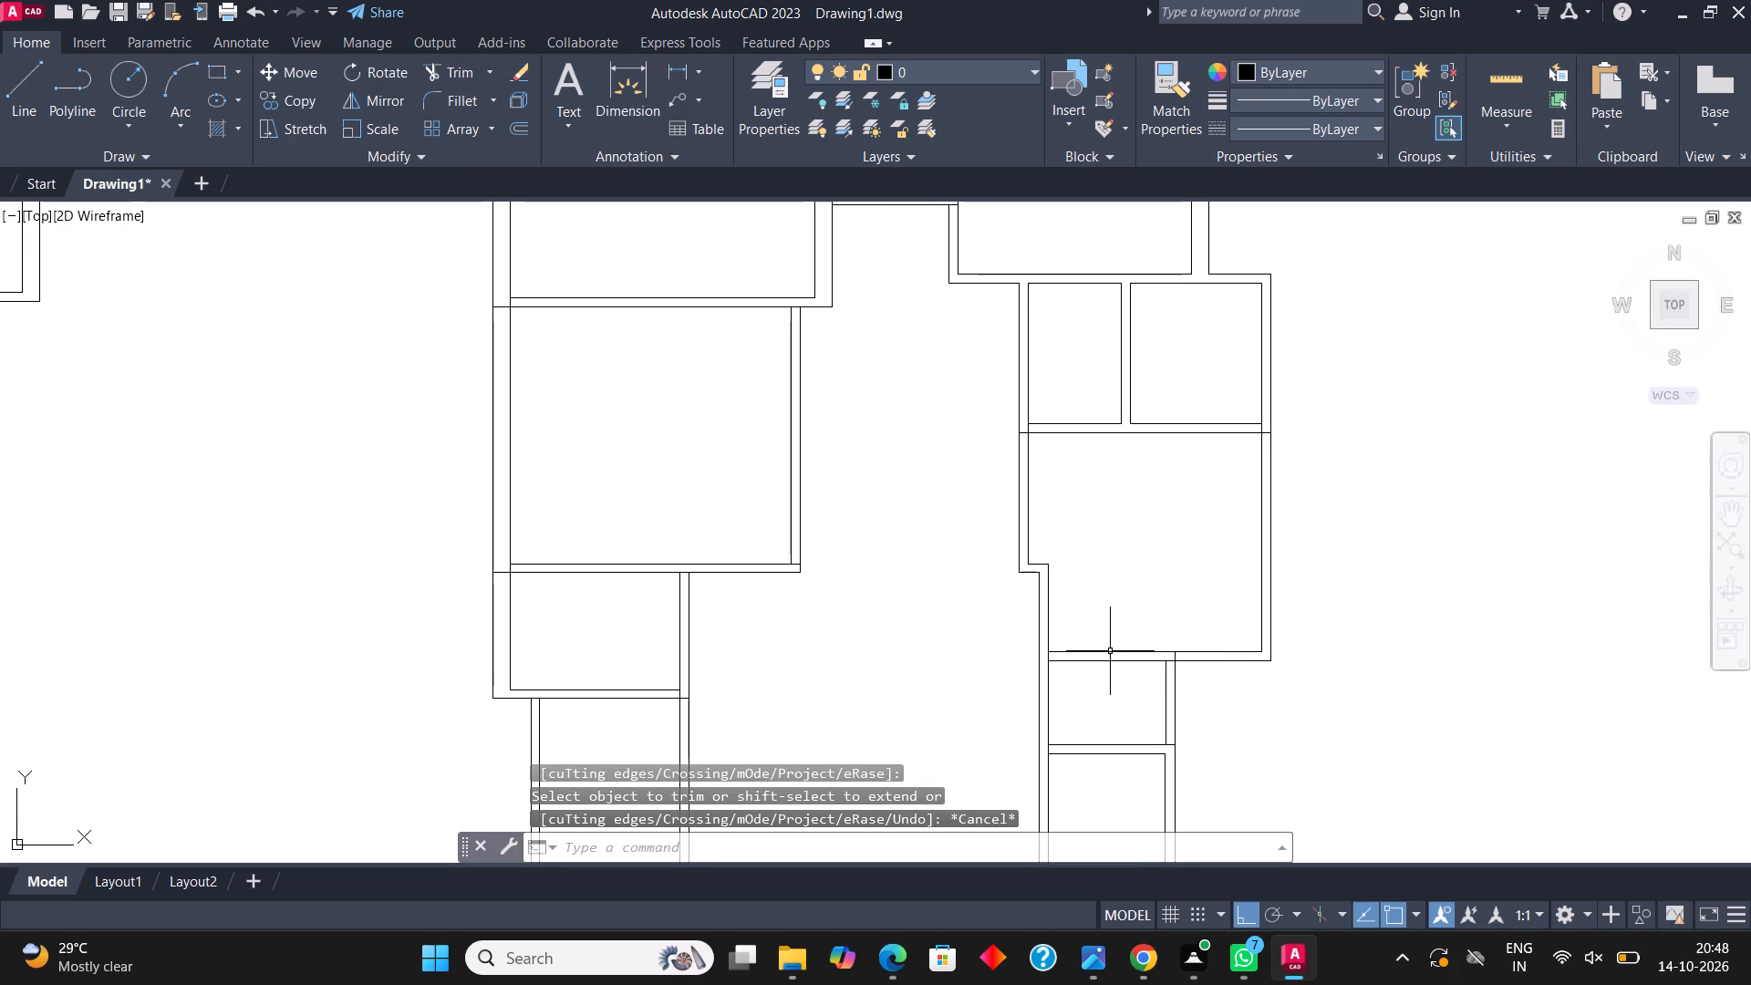
scroll(1063, 716, "down", 2)
scroll(1063, 650, "up", 3)
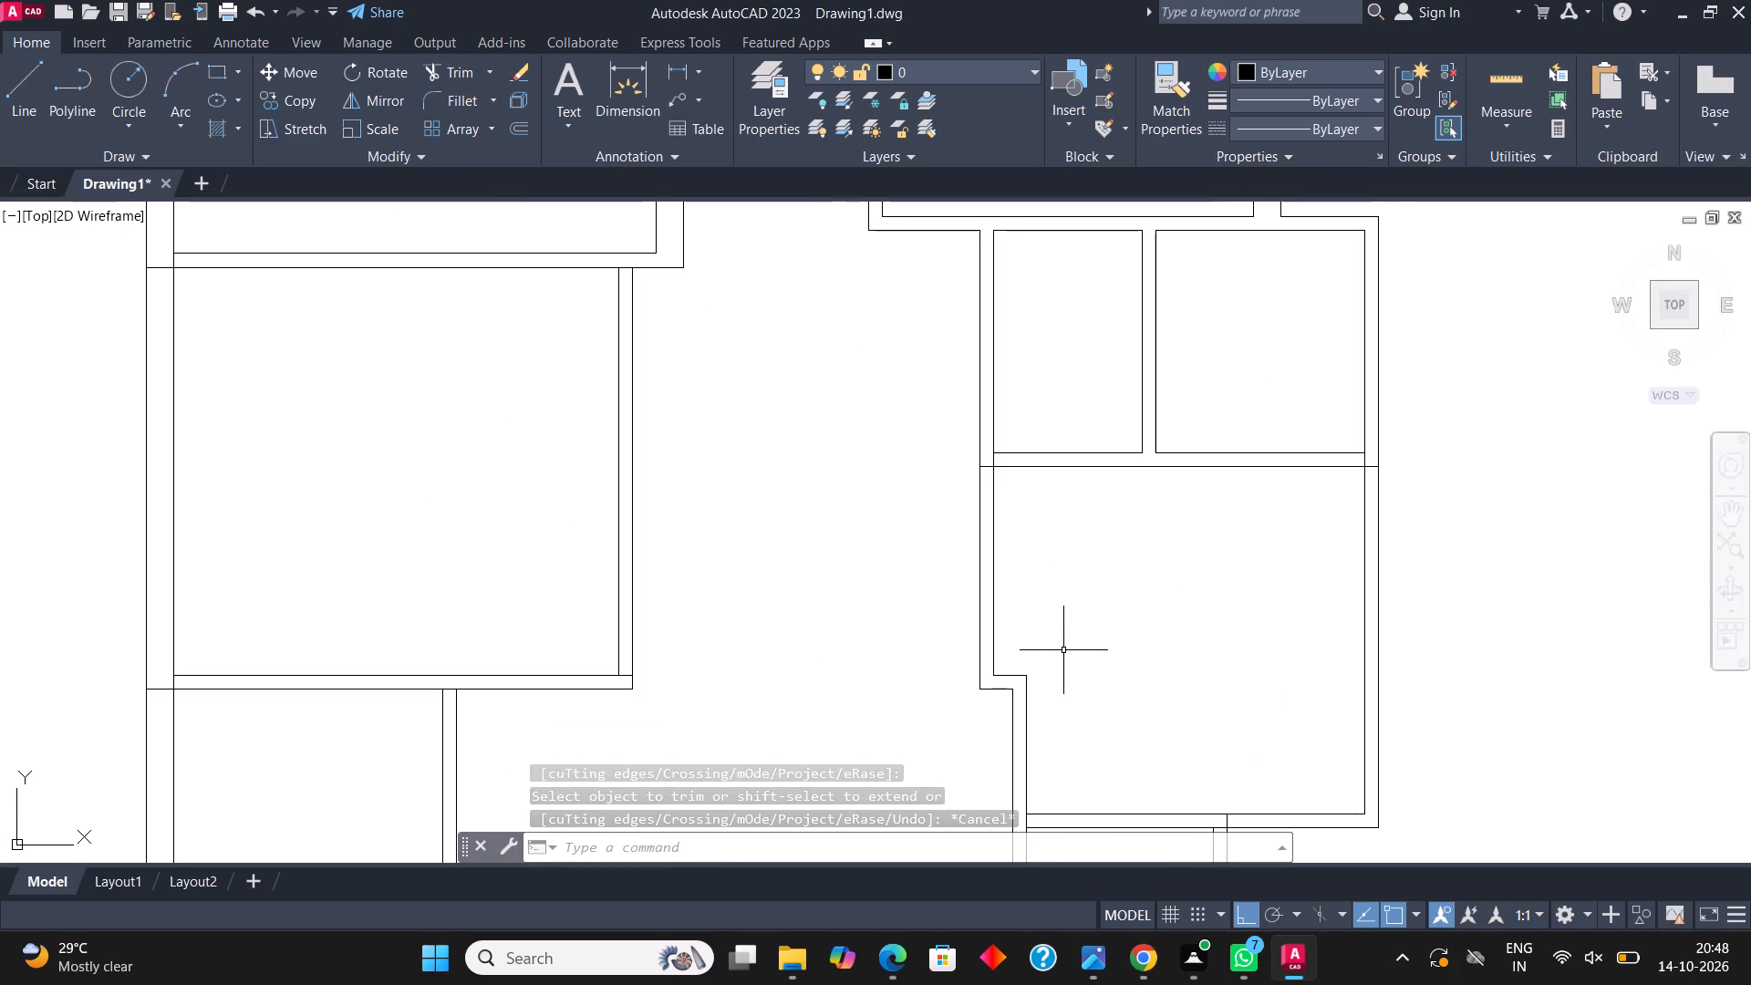
scroll(1259, 627, "down", 1)
middle_click_drag(1239, 580, 1202, 371)
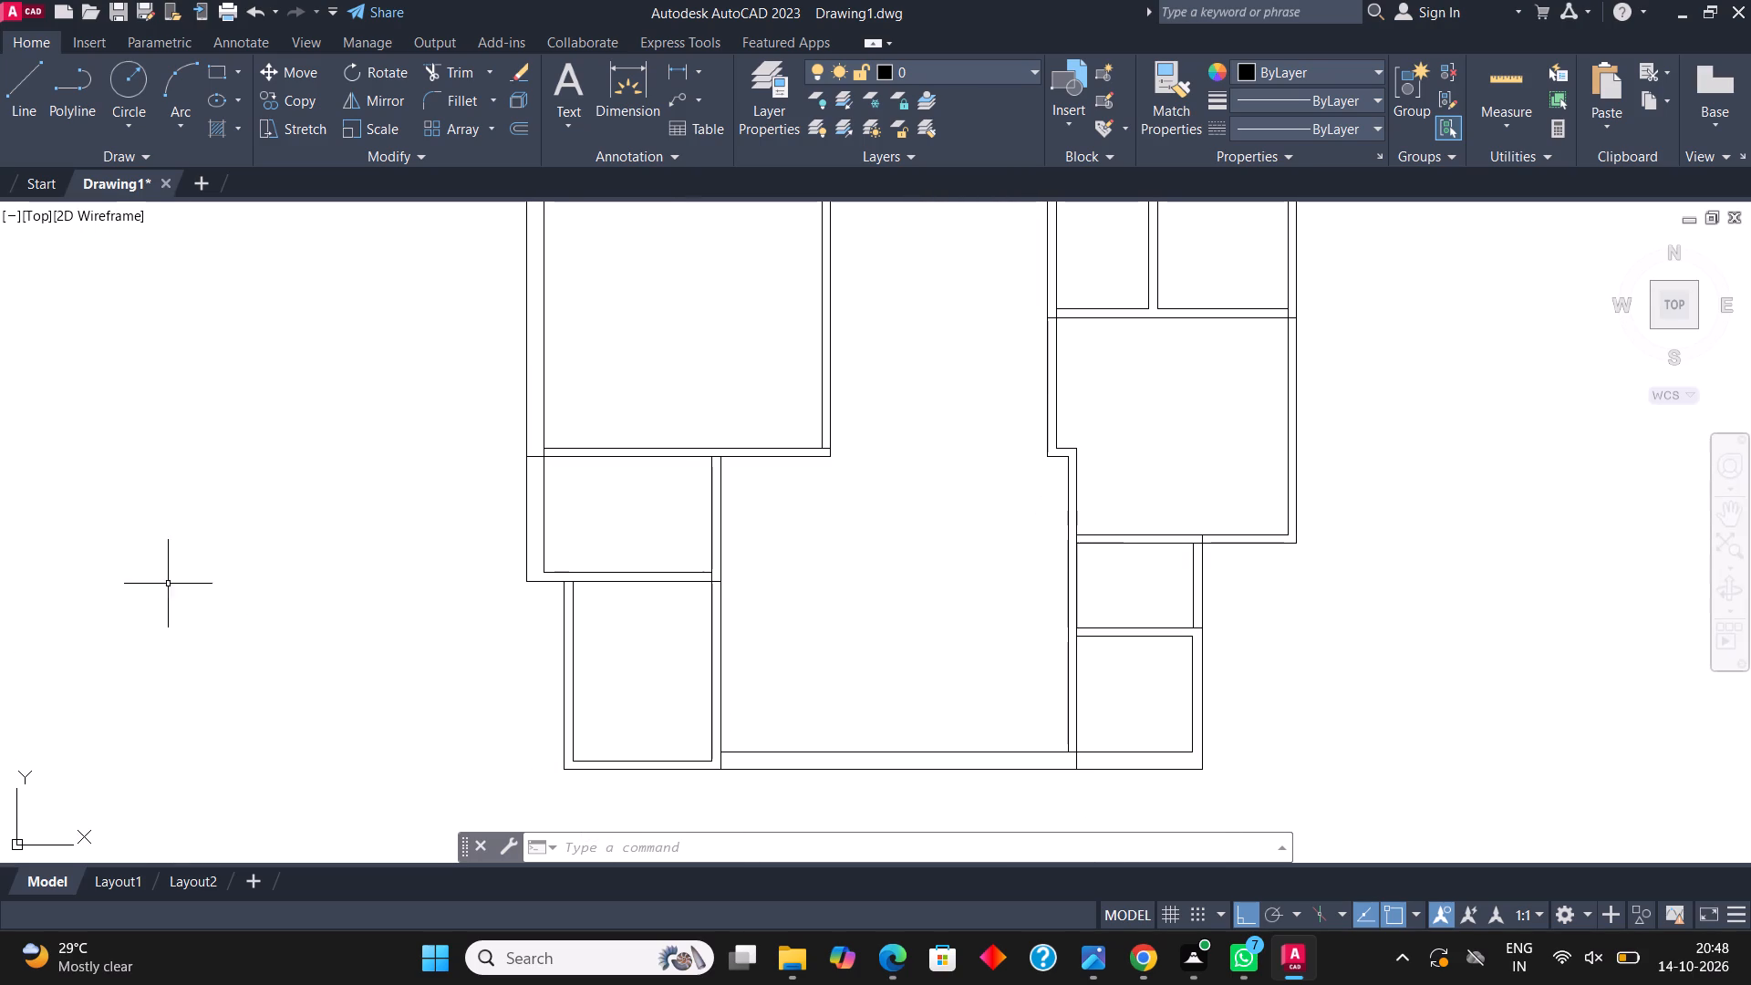
left_click(5, 96)
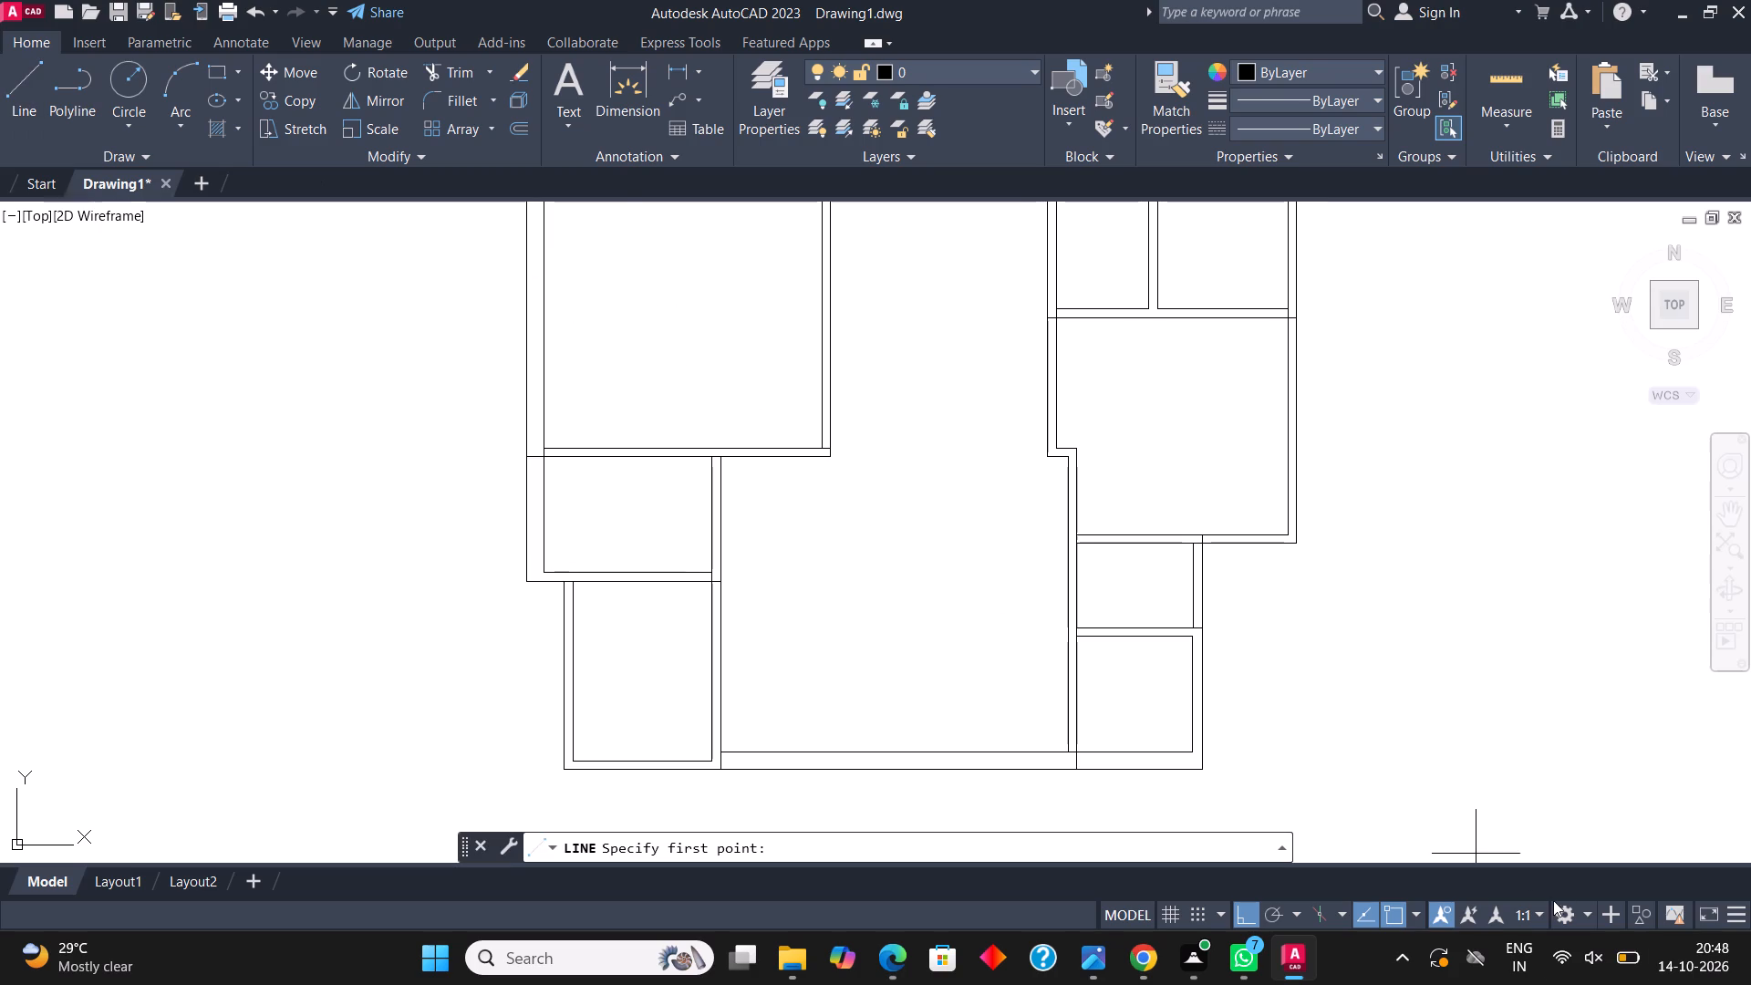
left_click(1199, 770)
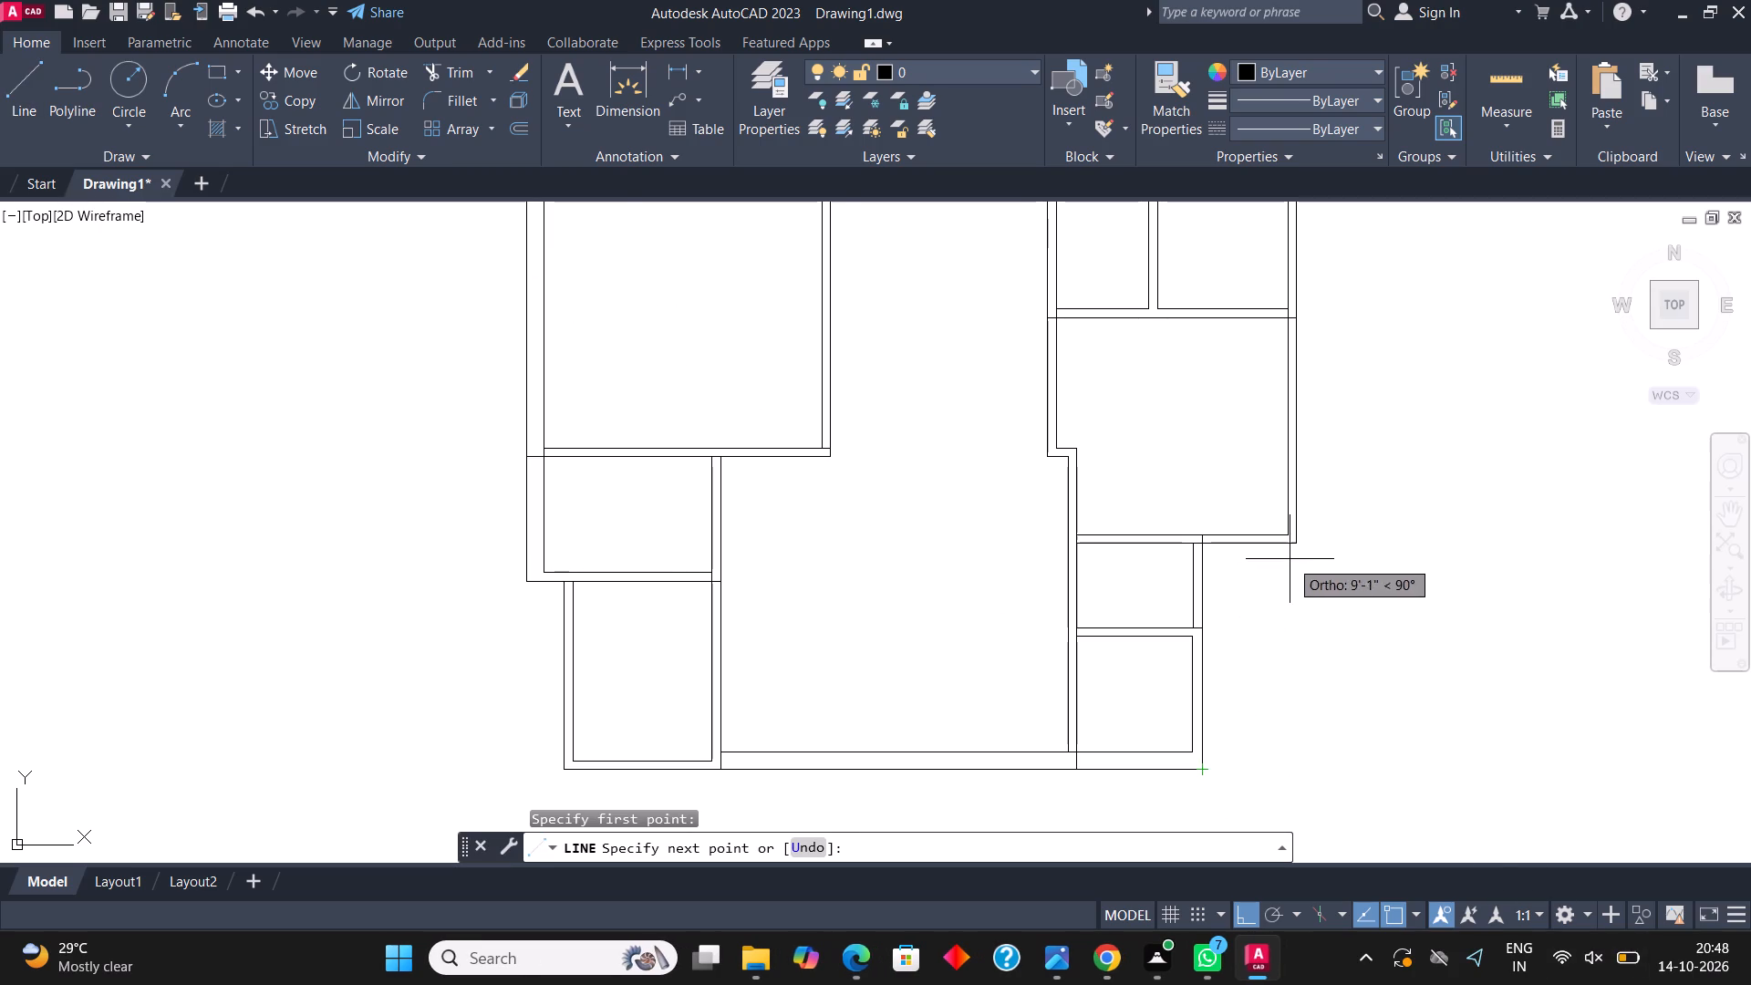
left_click(1304, 757)
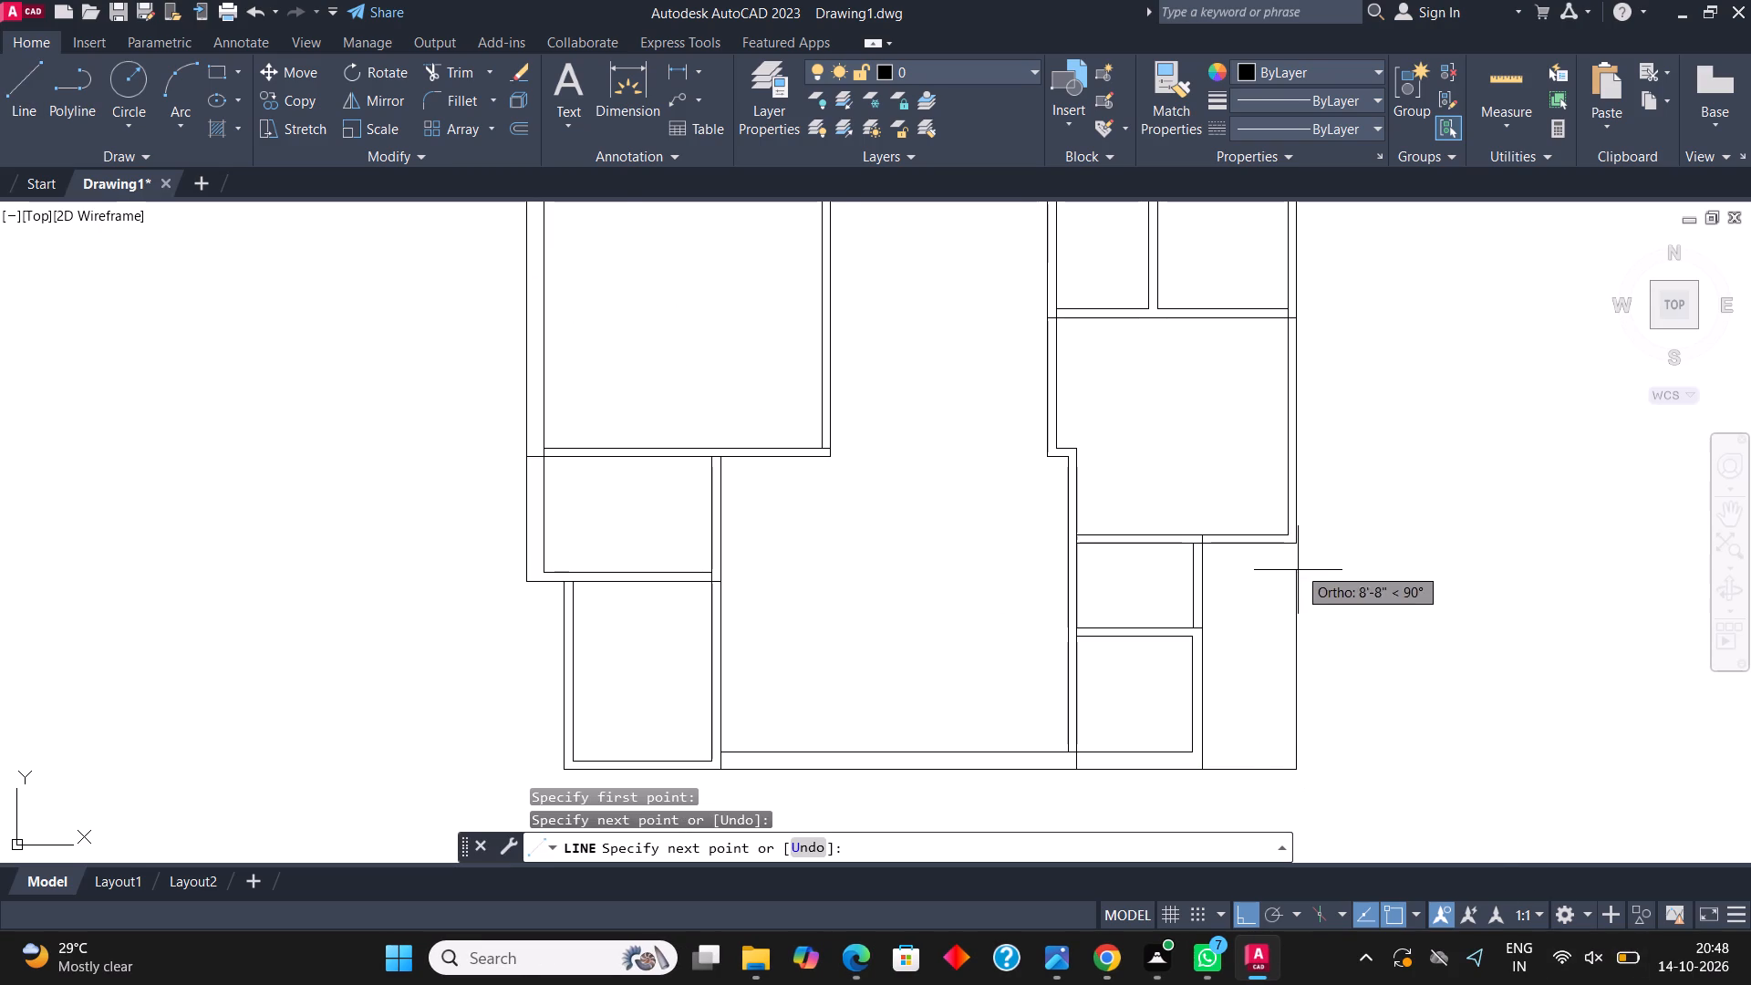
left_click(1299, 539)
key("Escape")
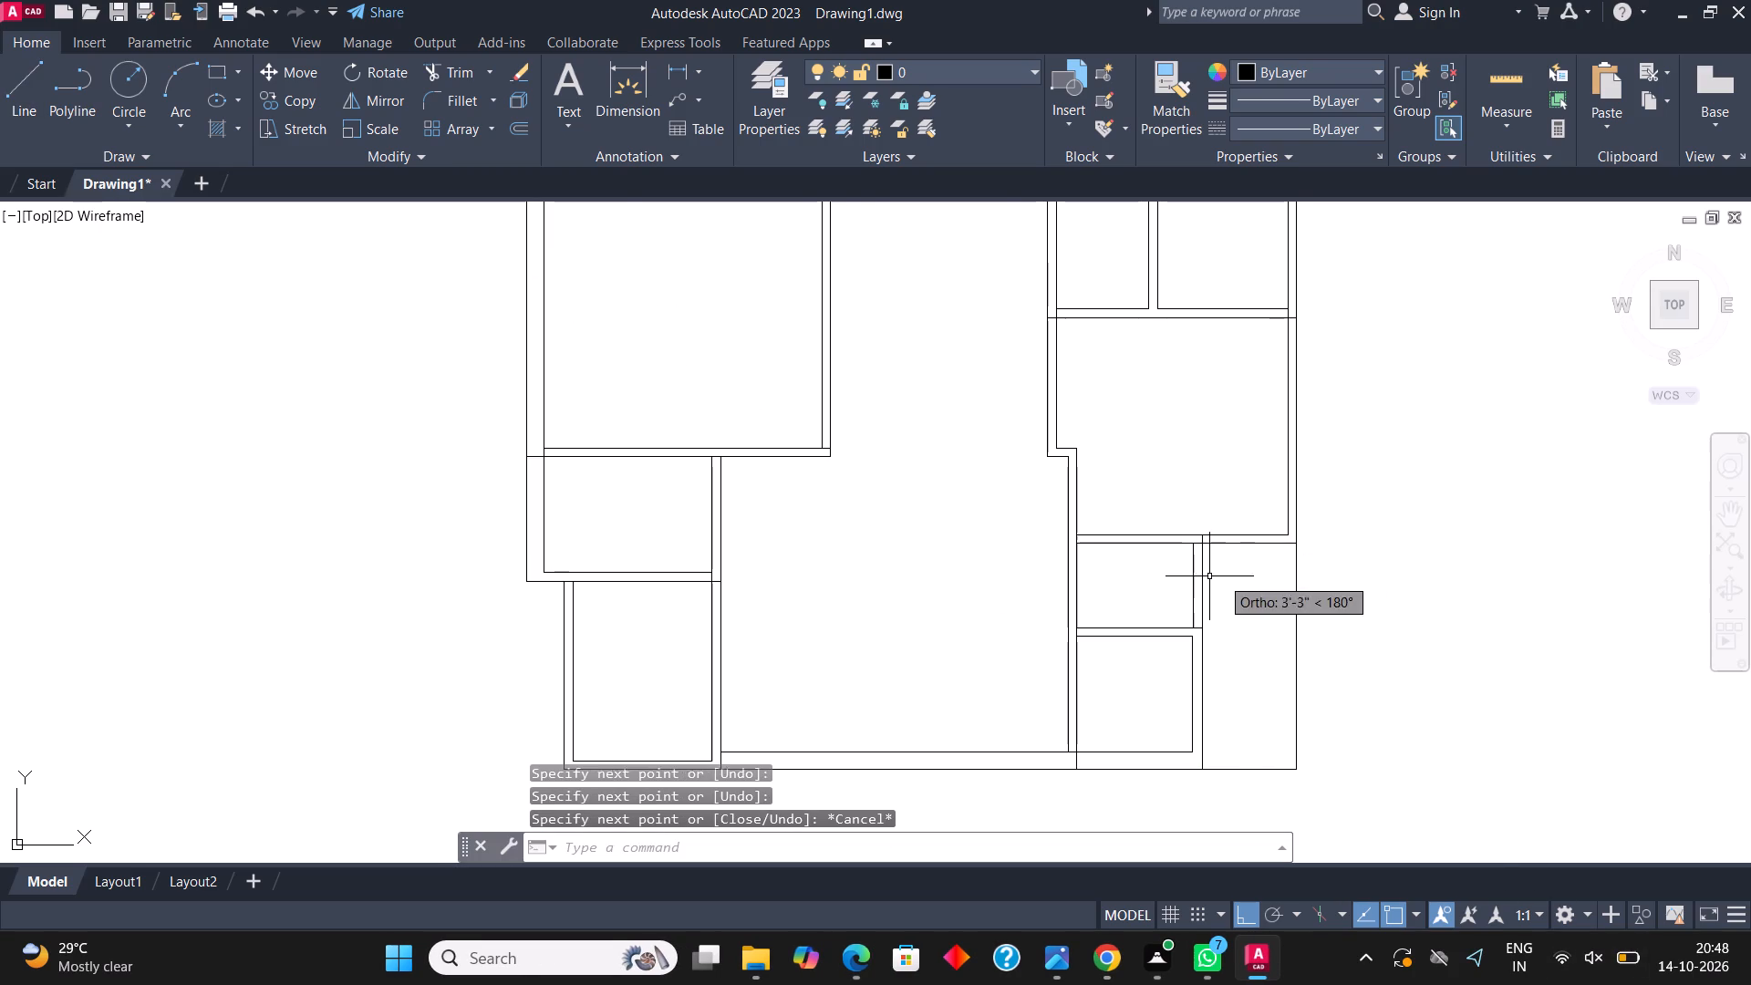
Trim the overlapping wall lines around the small top middle room, opening its junctions with the top wall and both neighbouring rooms.
scroll(1209, 576, "down", 2)
middle_click_drag(1284, 581, 1238, 575)
scroll(1106, 602, "up", 1)
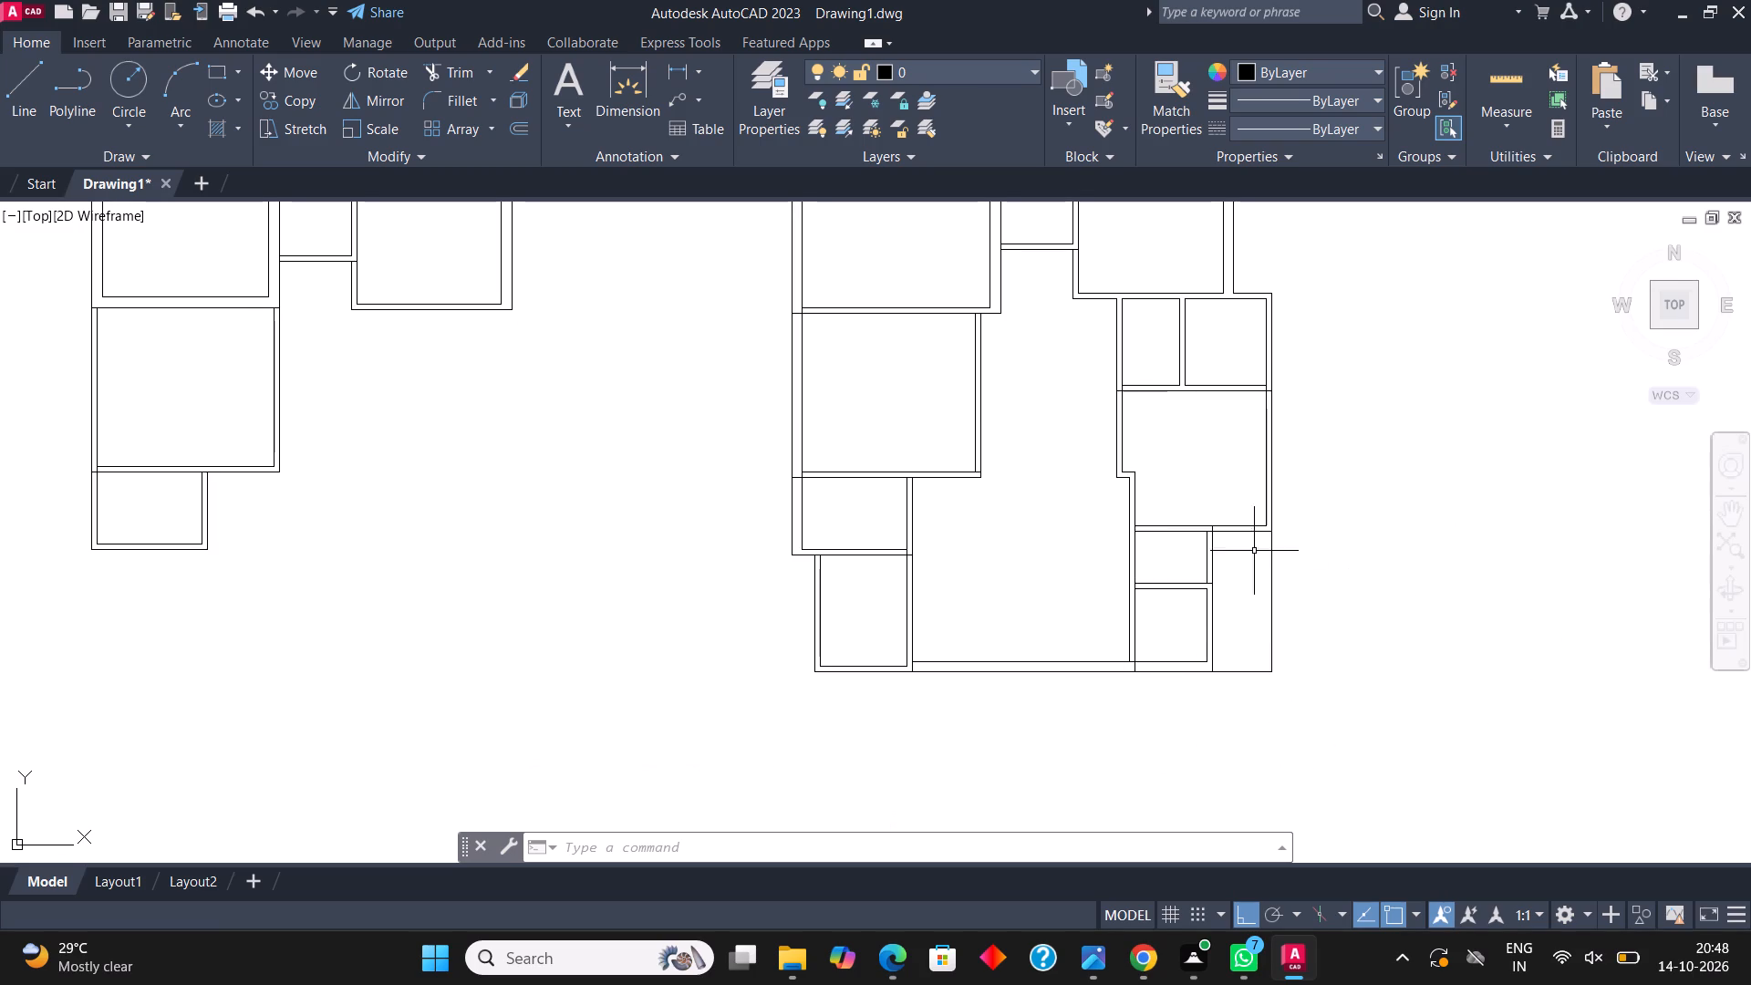
middle_click_drag(1206, 522, 1228, 691)
scroll(1228, 691, "up", 1)
scroll(937, 571, "down", 1)
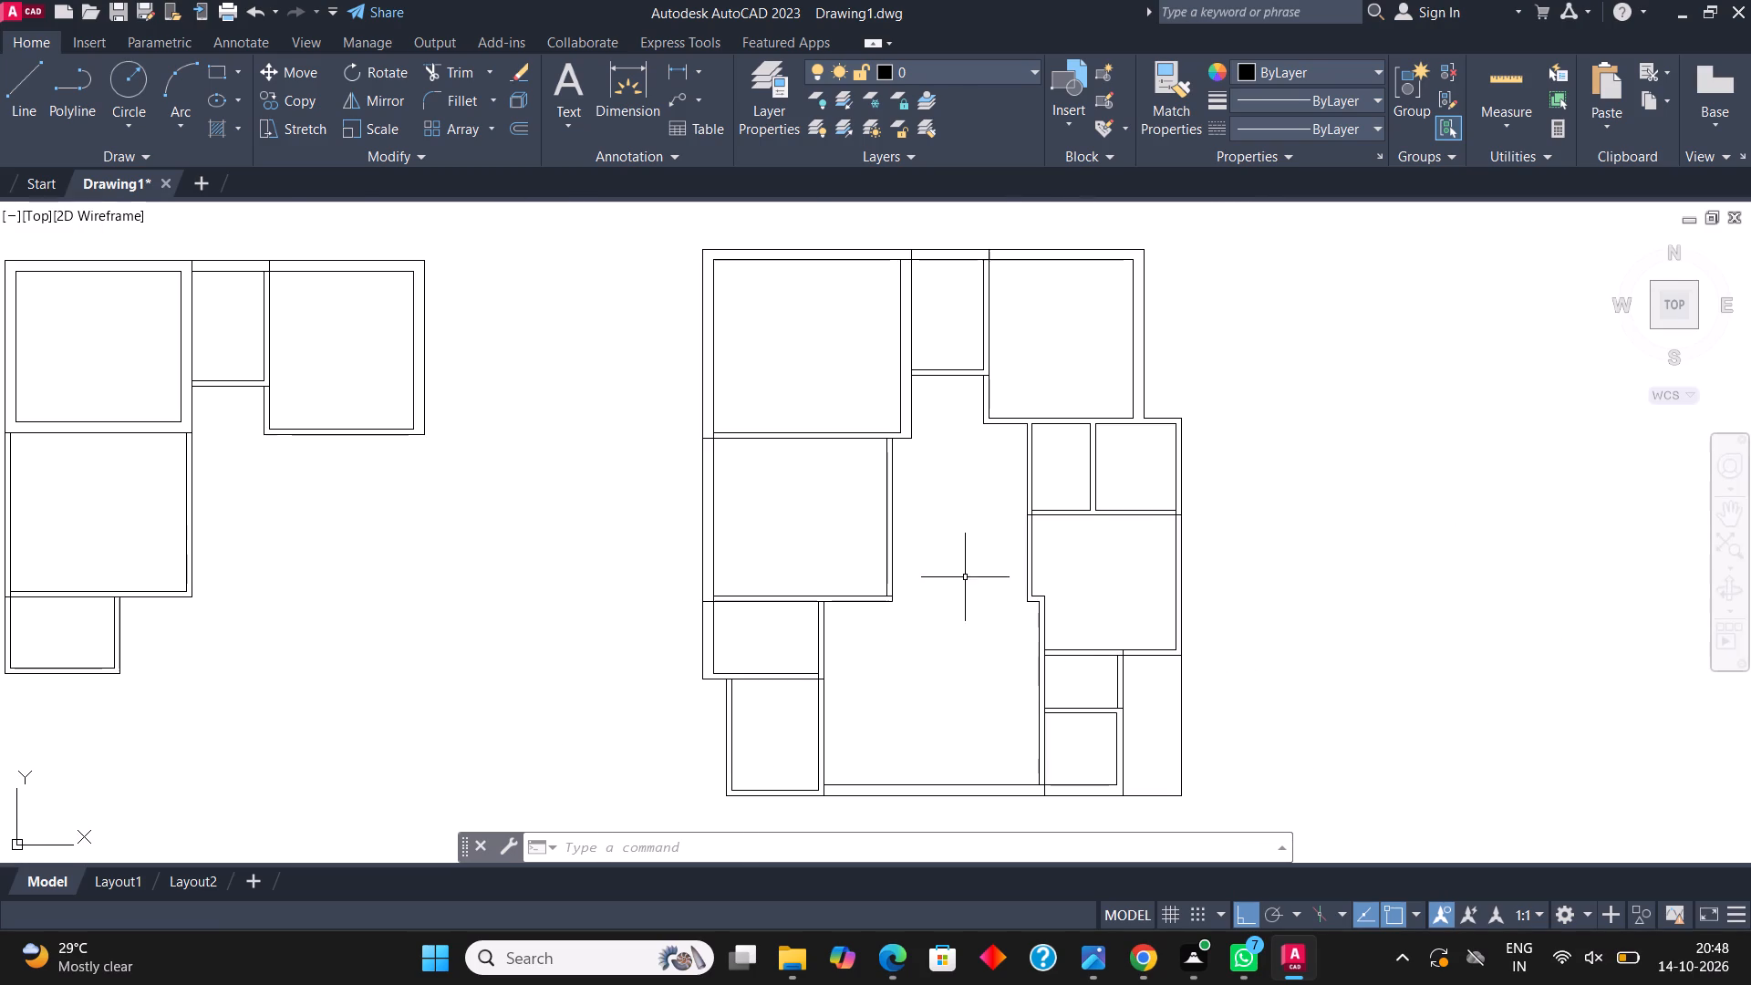
middle_click_drag(1104, 520, 1155, 639)
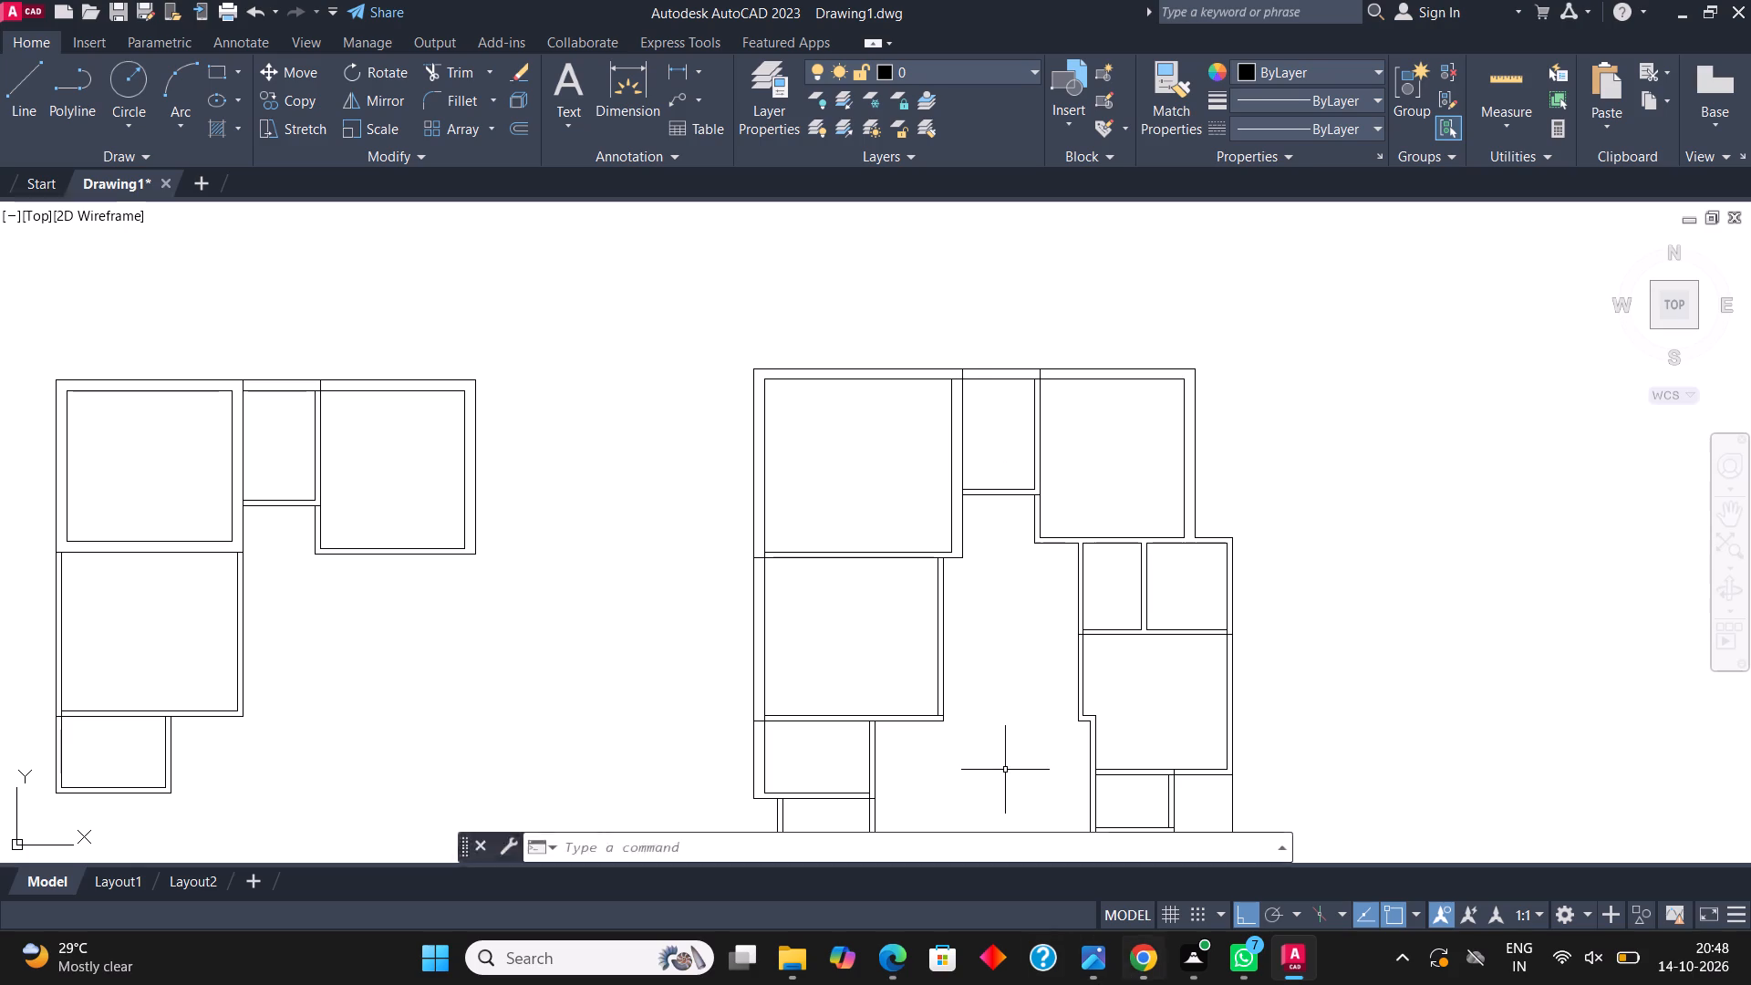
left_click(452, 72)
scroll(987, 352, "up", 2)
left_click(879, 409)
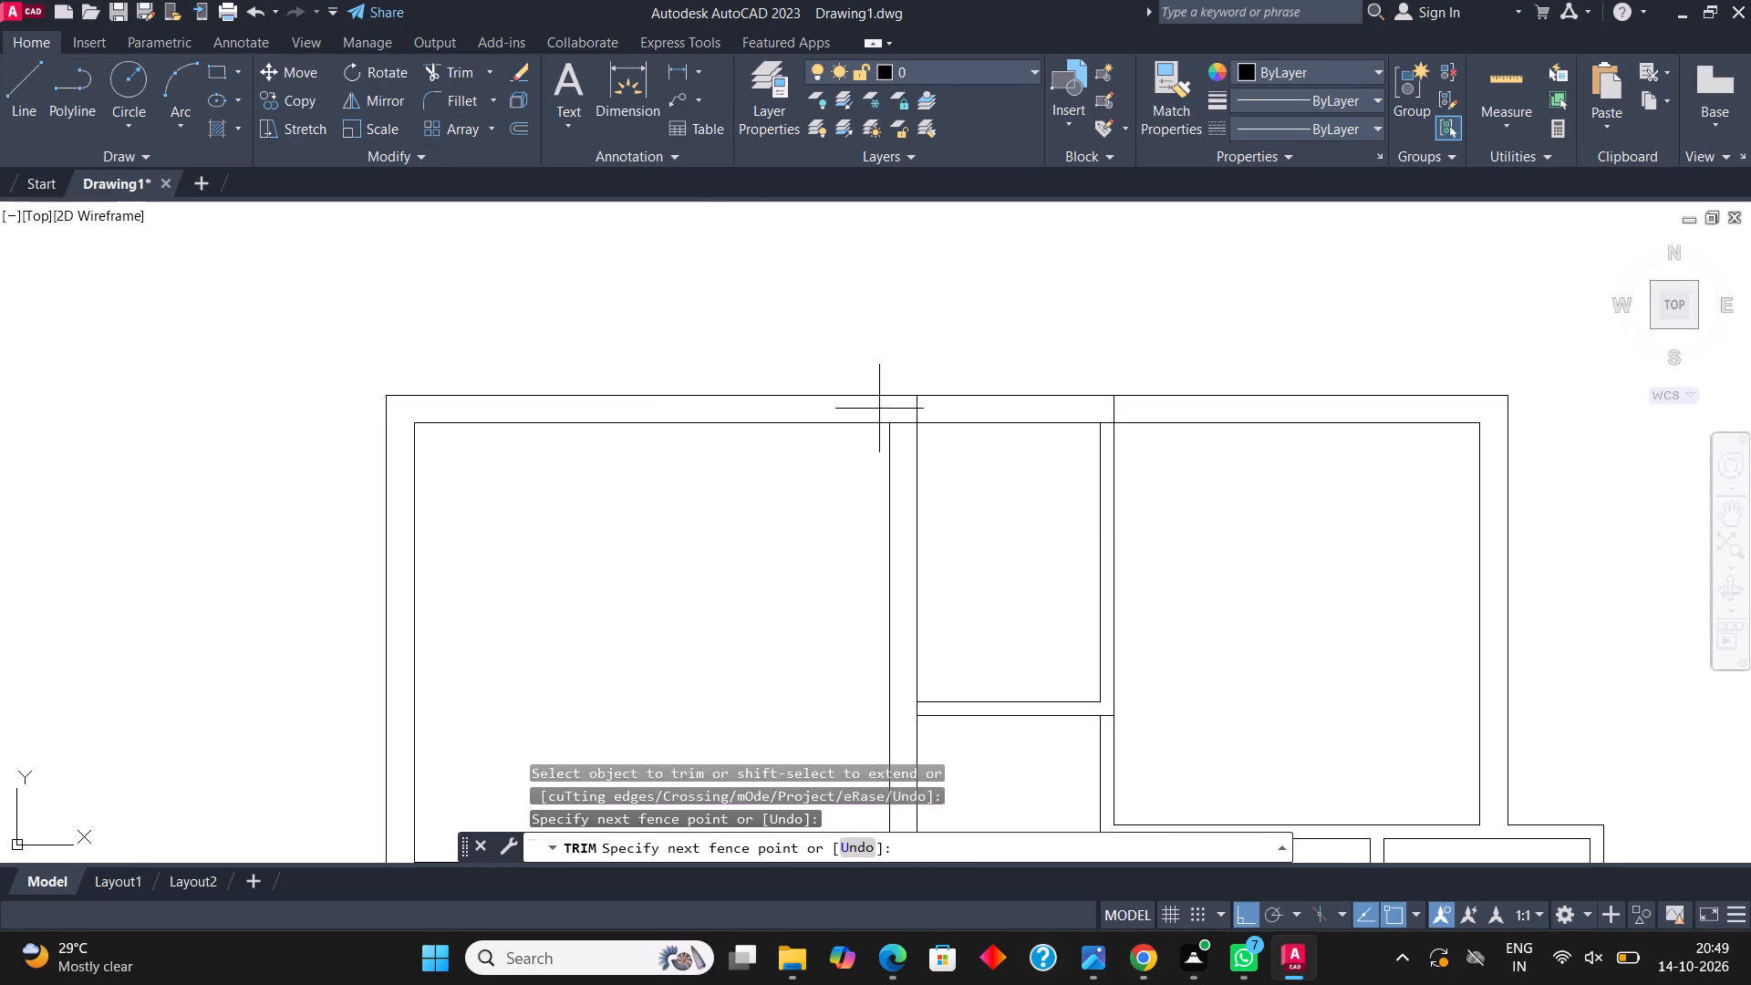
left_click(1248, 408)
left_click(1110, 413)
left_click(1127, 413)
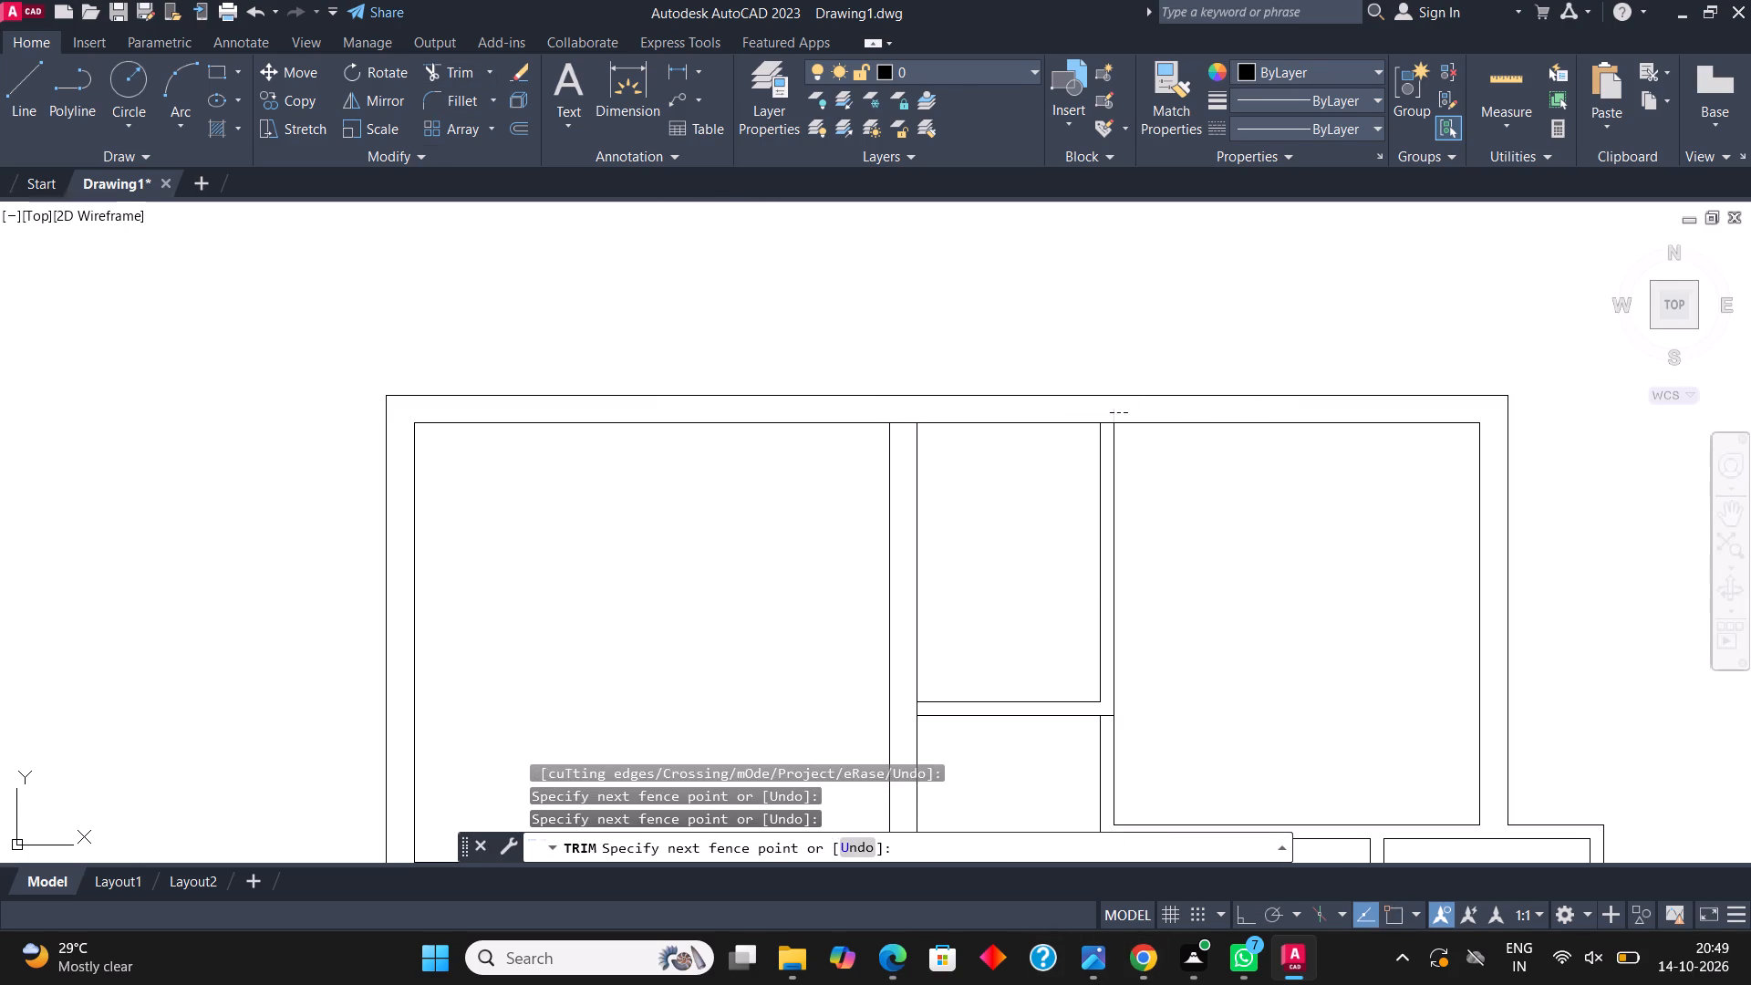
left_click(1106, 714)
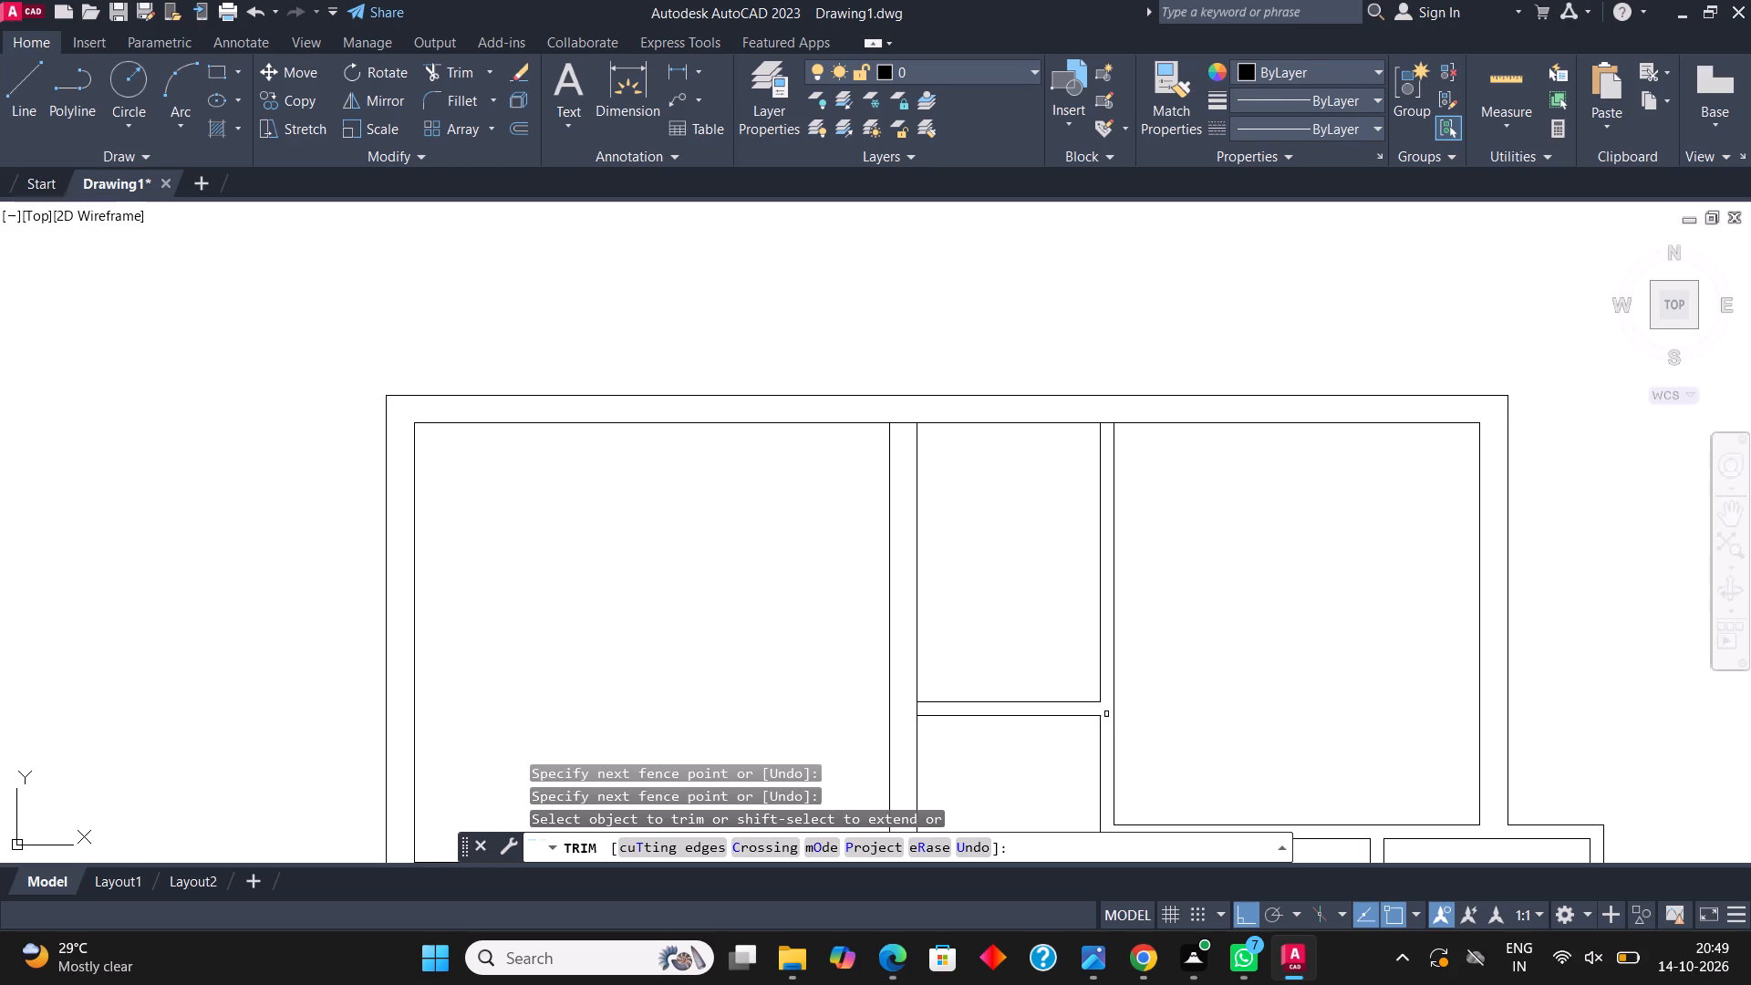
left_click(919, 711)
left_click(899, 420)
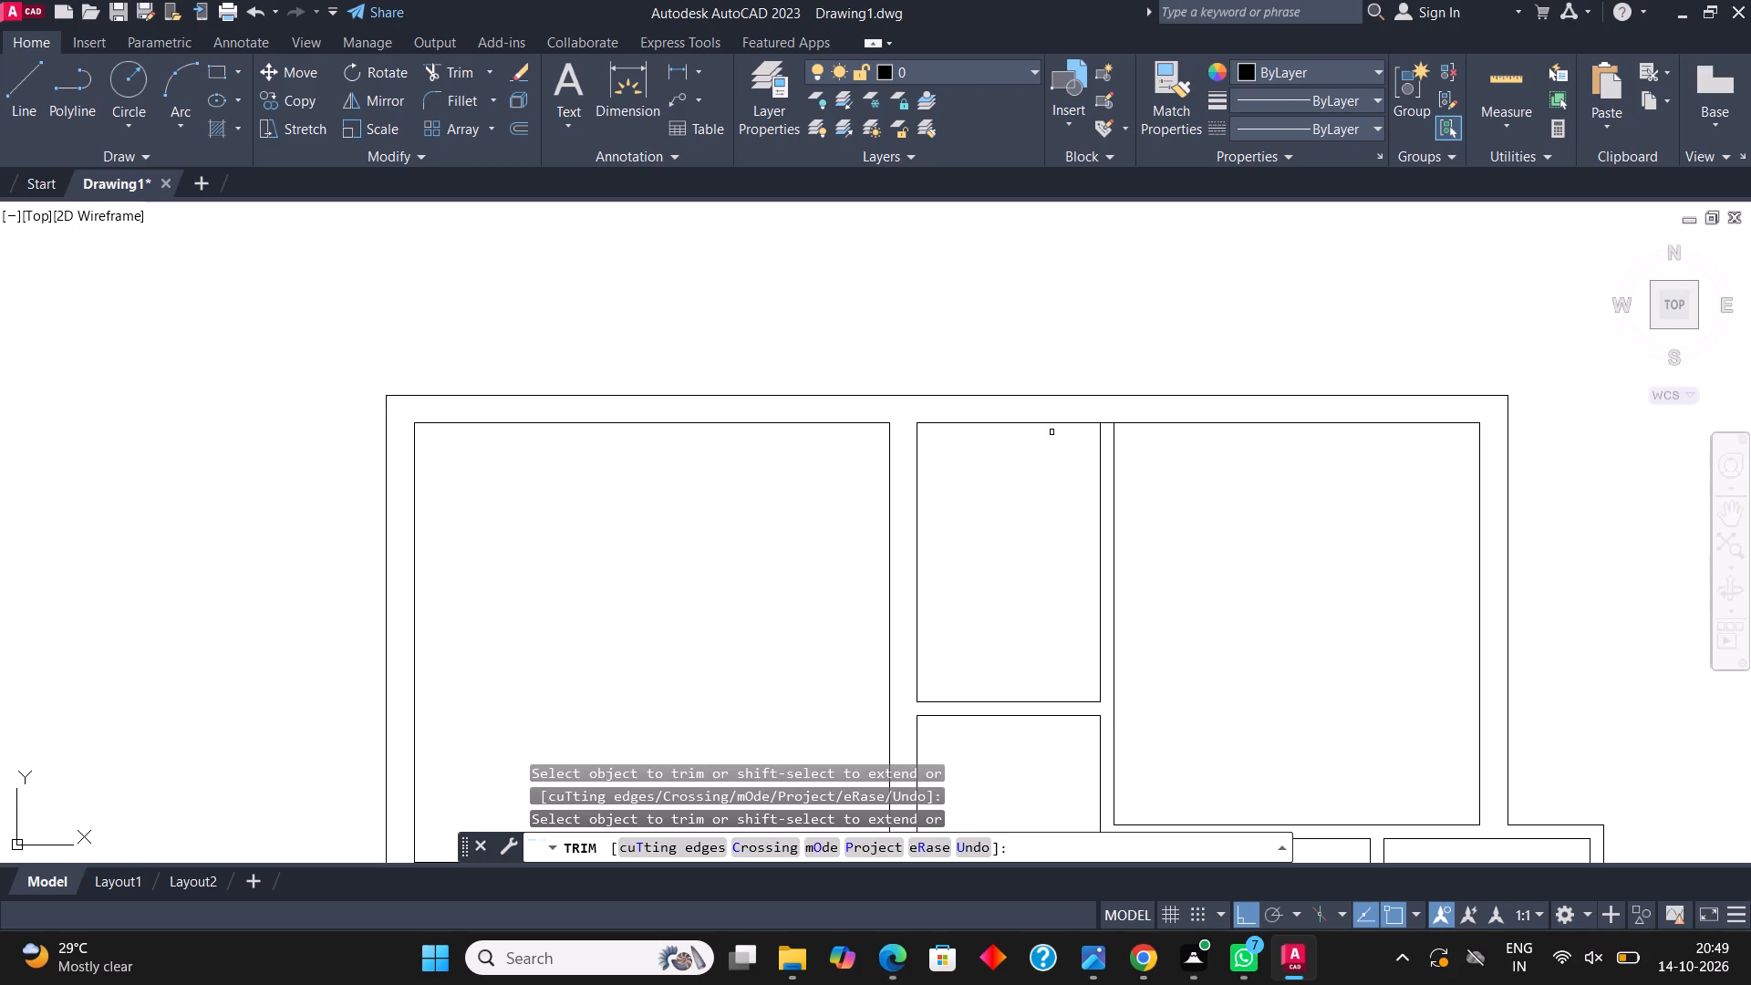
left_click(1104, 426)
Trim the overlapping lines of the wall below the top-left room, at the outer left wall and the second room's right wall.
middle_click_drag(1180, 494, 1160, 338)
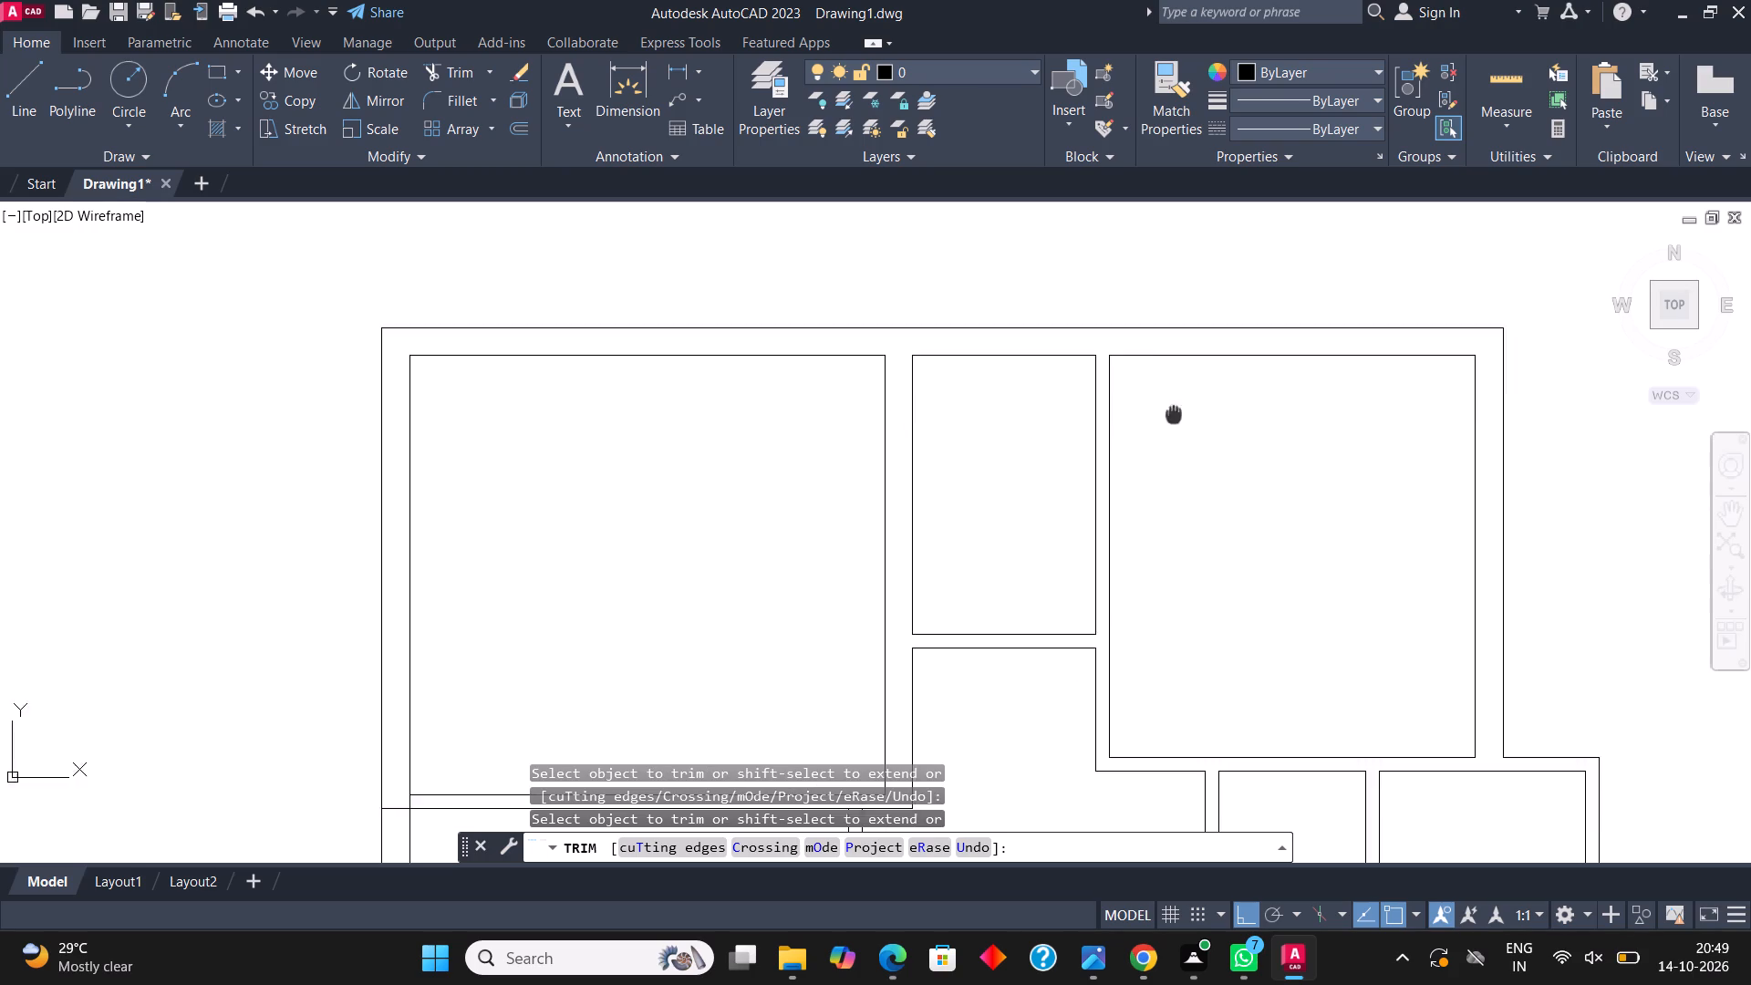
middle_click_drag(1160, 338, 1138, 220)
middle_click_drag(1048, 647, 1053, 611)
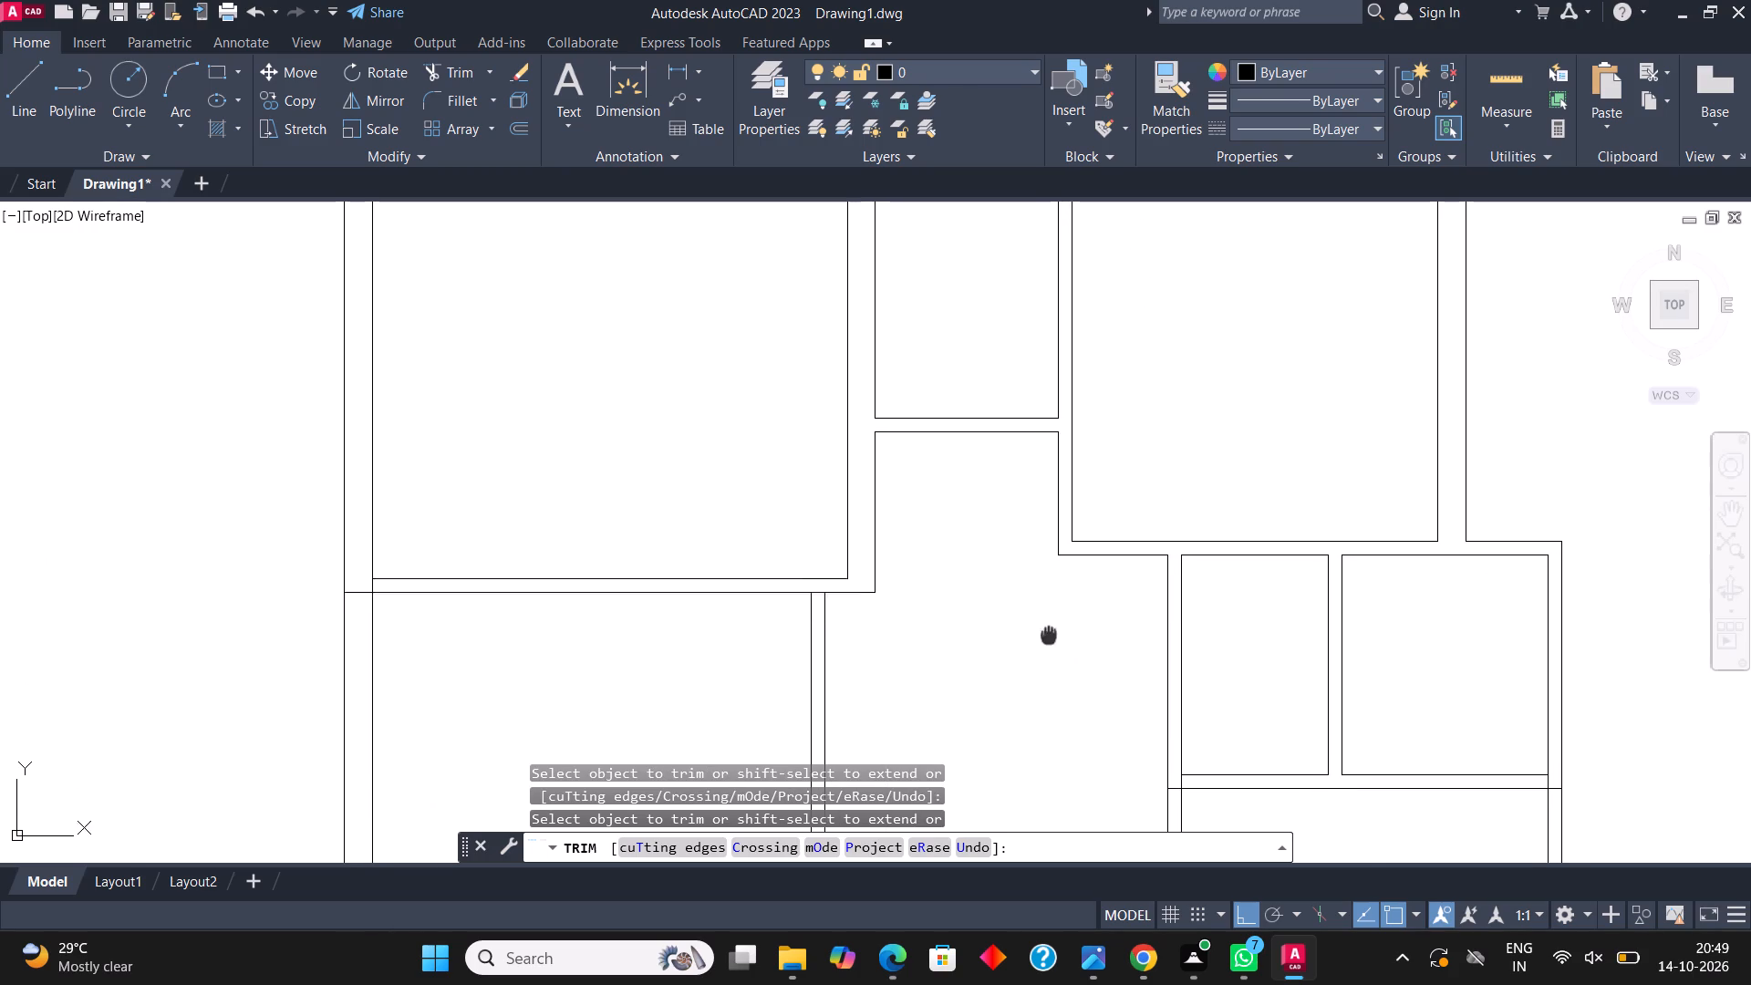
middle_click_drag(1053, 611, 1054, 598)
scroll(335, 553, "up", 4)
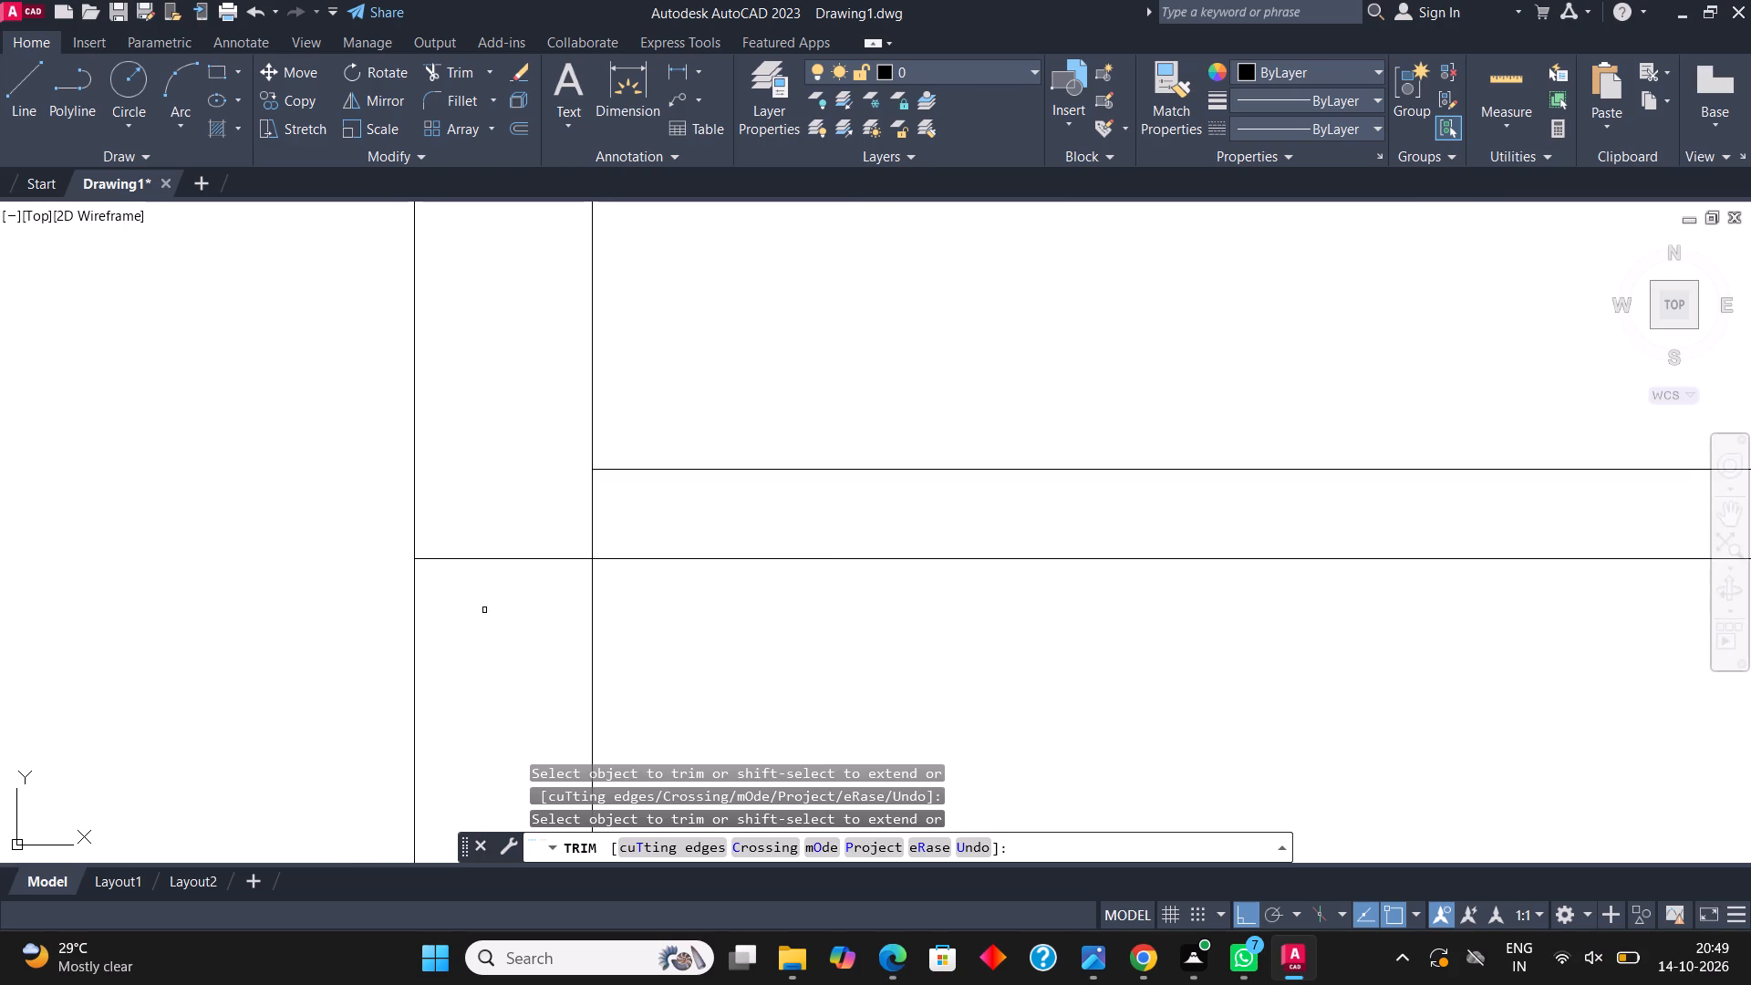
left_click_drag(484, 611, 742, 521)
scroll(766, 403, "down", 4)
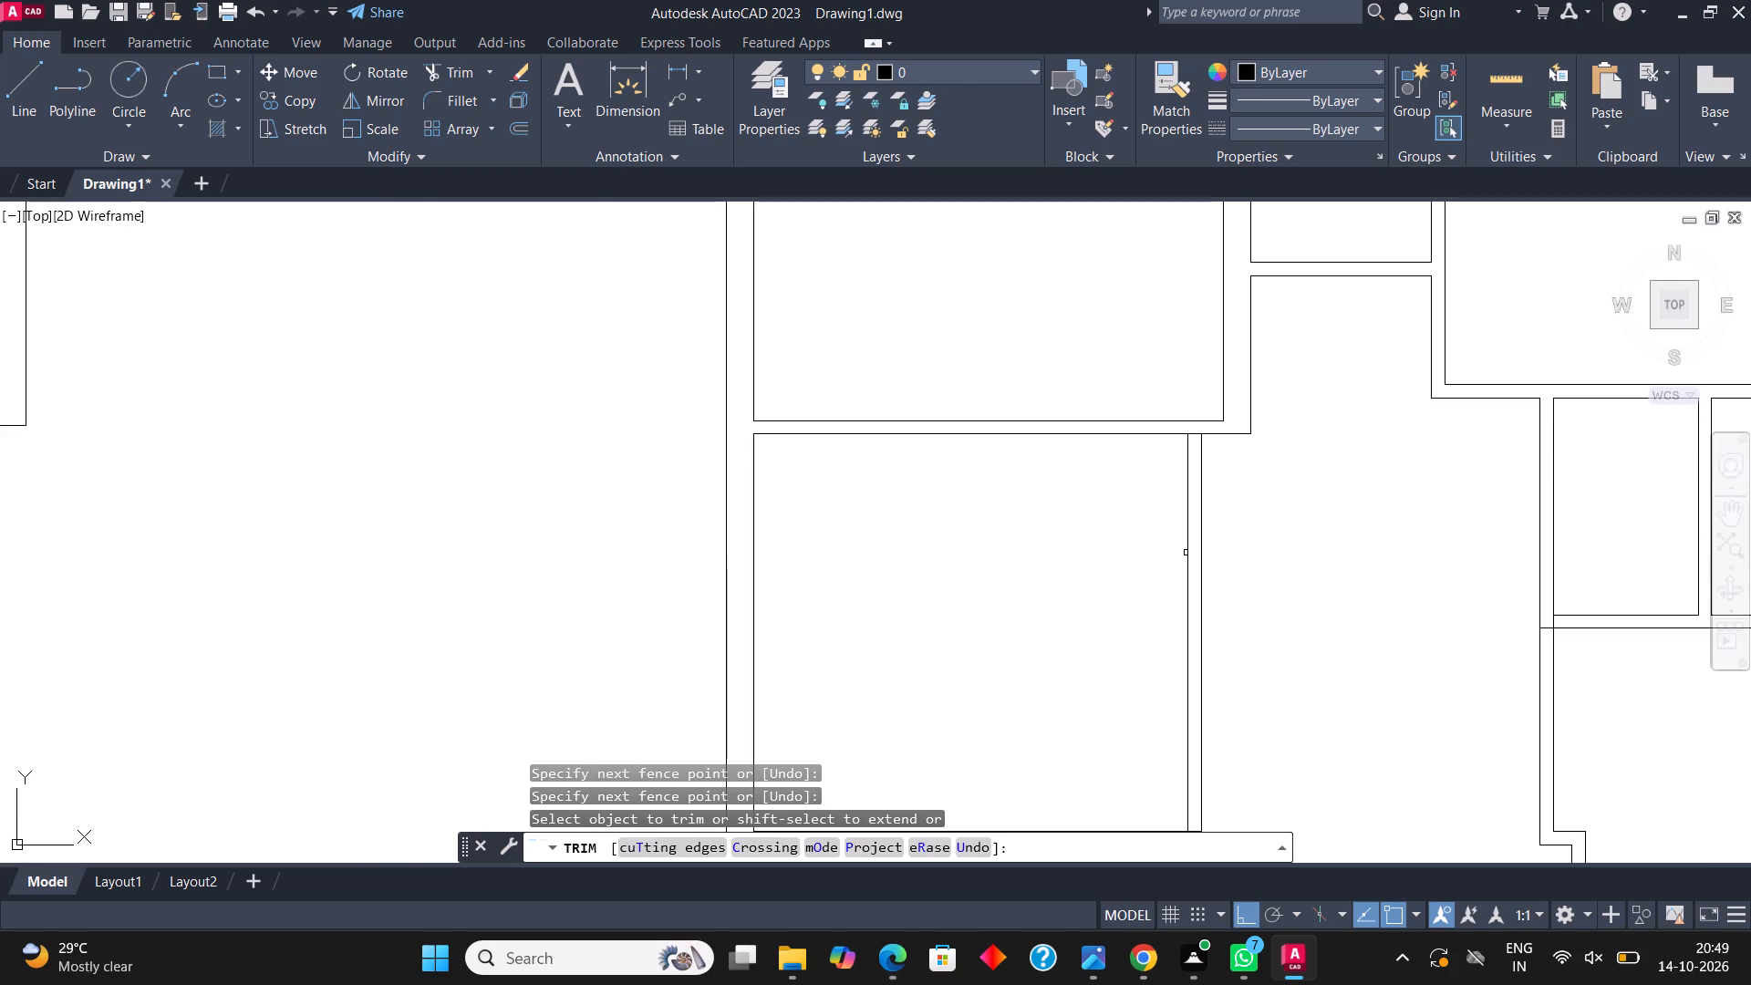
scroll(1207, 460, "up", 4)
left_click_drag(1104, 244, 1107, 414)
scroll(887, 299, "down", 5)
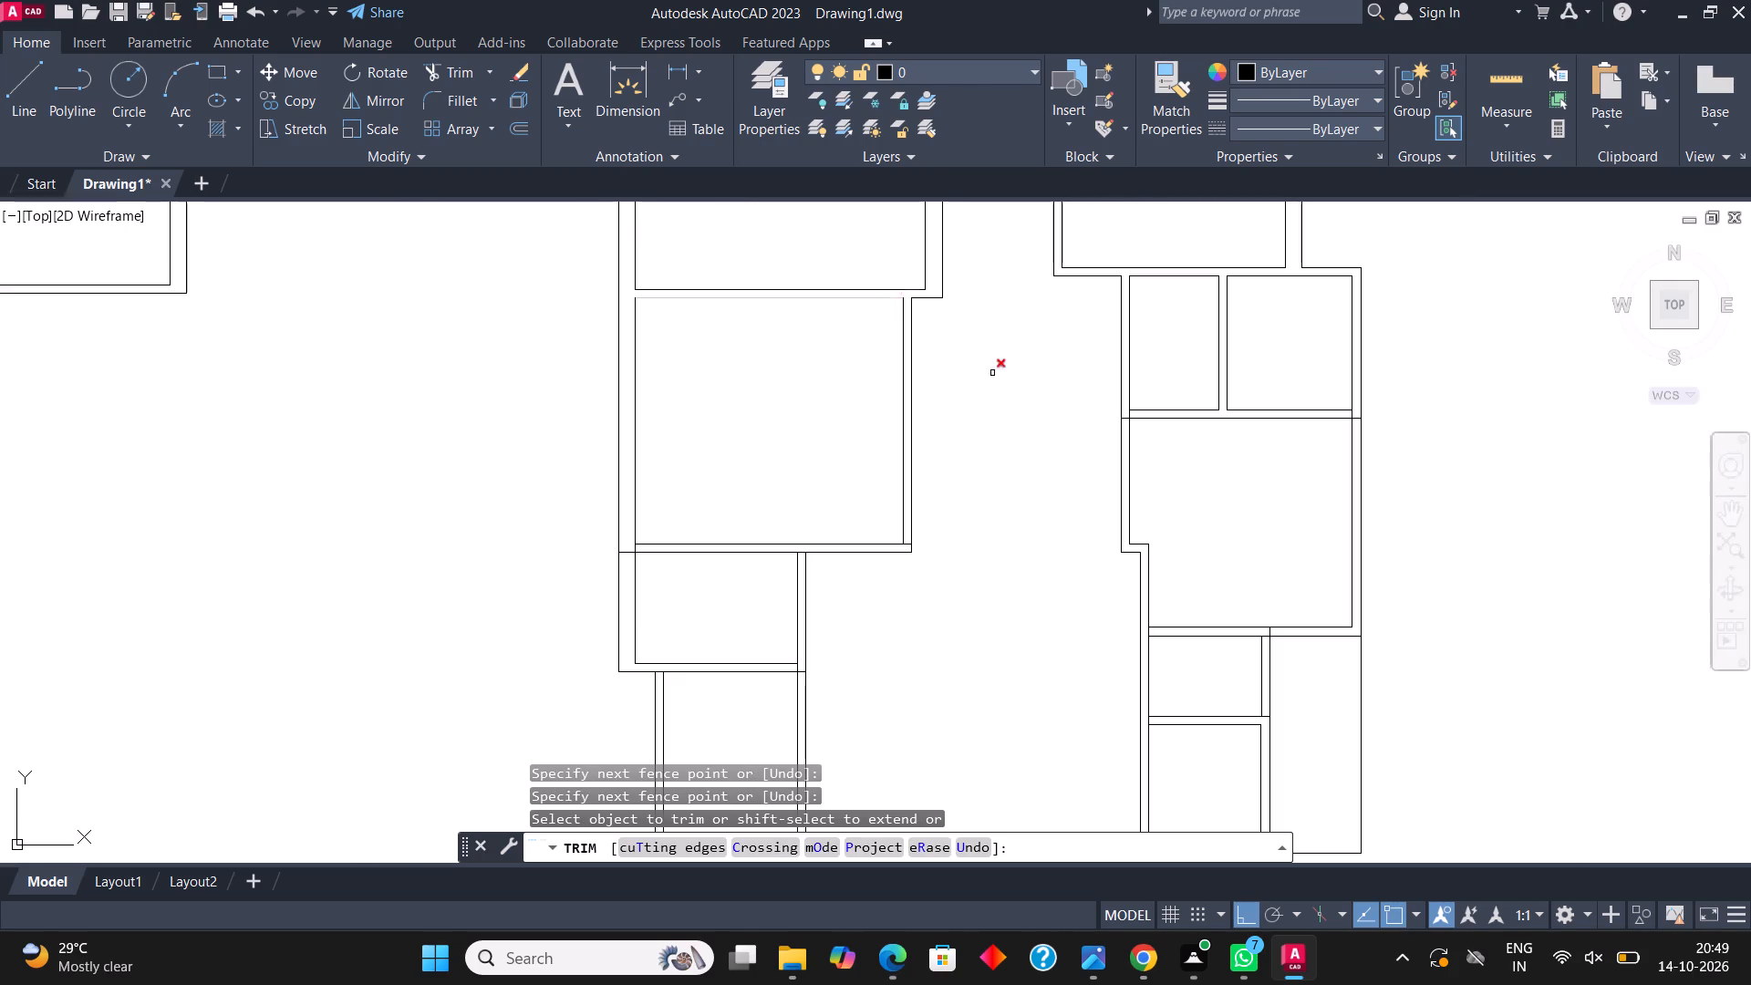
Trim the overlapping lines along the second left room's bottom wall at its right corner, the outer left wall and the lower partition.
scroll(867, 560, "up", 4)
left_click_drag(1087, 492, 1083, 487)
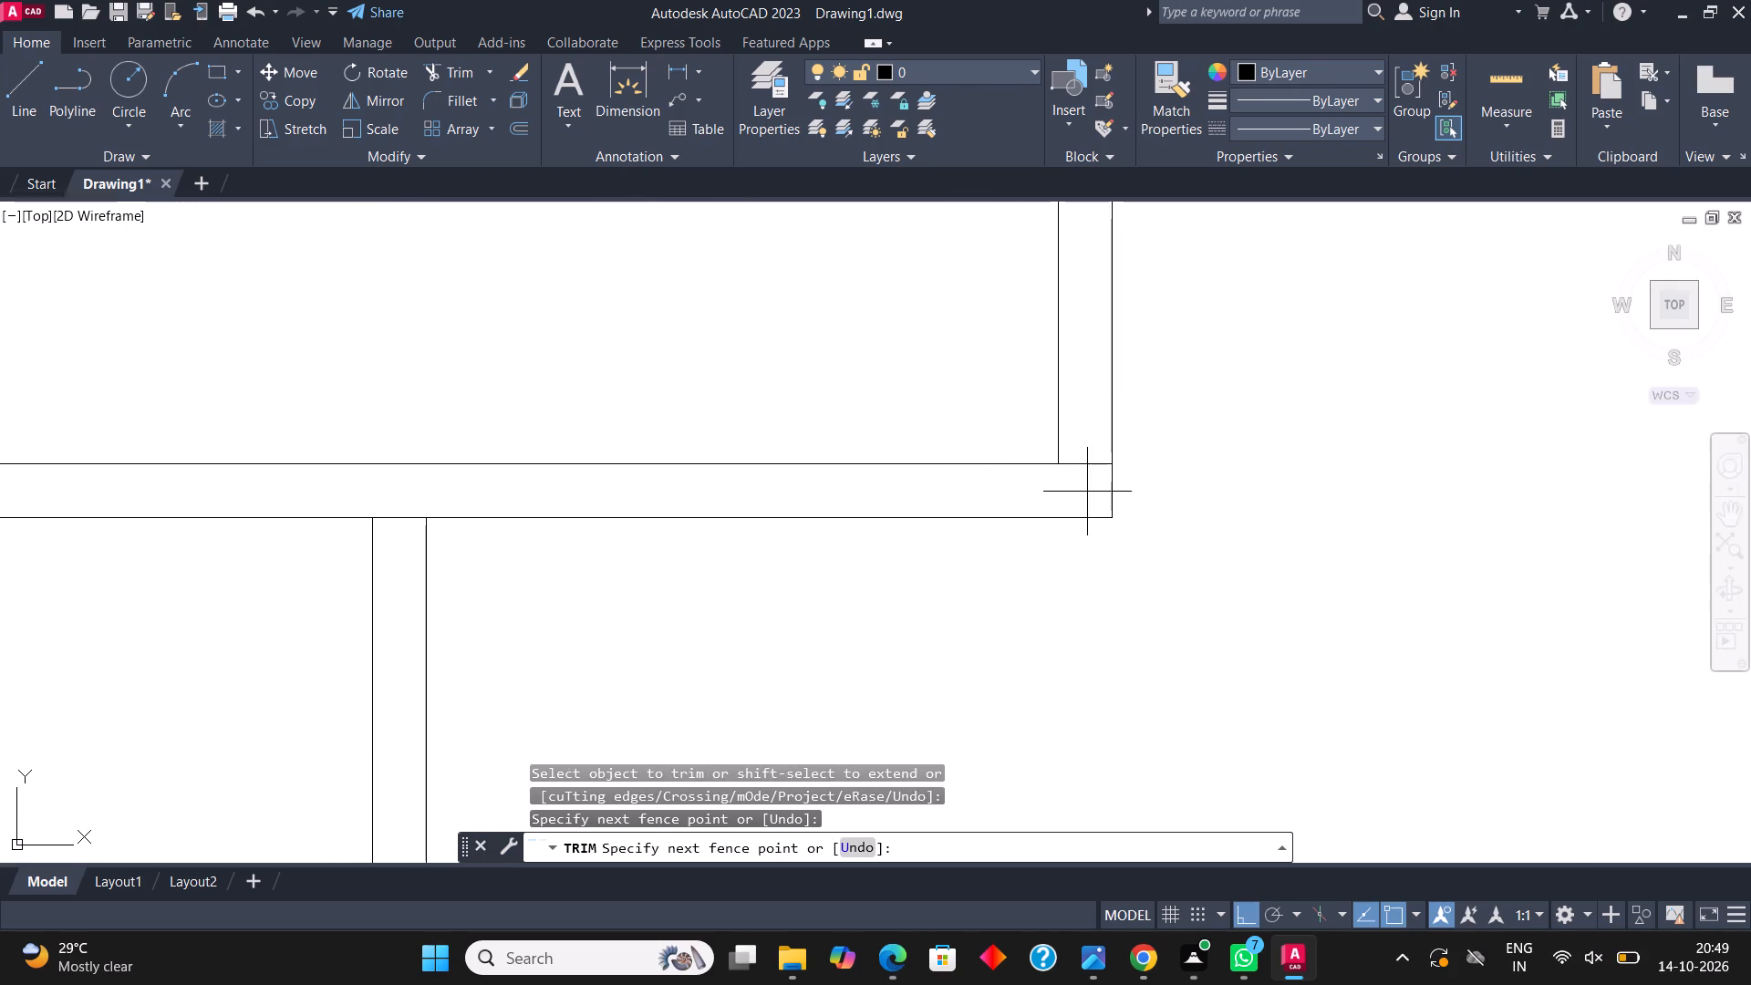
left_click_drag(1083, 487, 1064, 386)
scroll(1063, 473, "down", 2)
left_click_drag(363, 496, 363, 523)
left_click(363, 539)
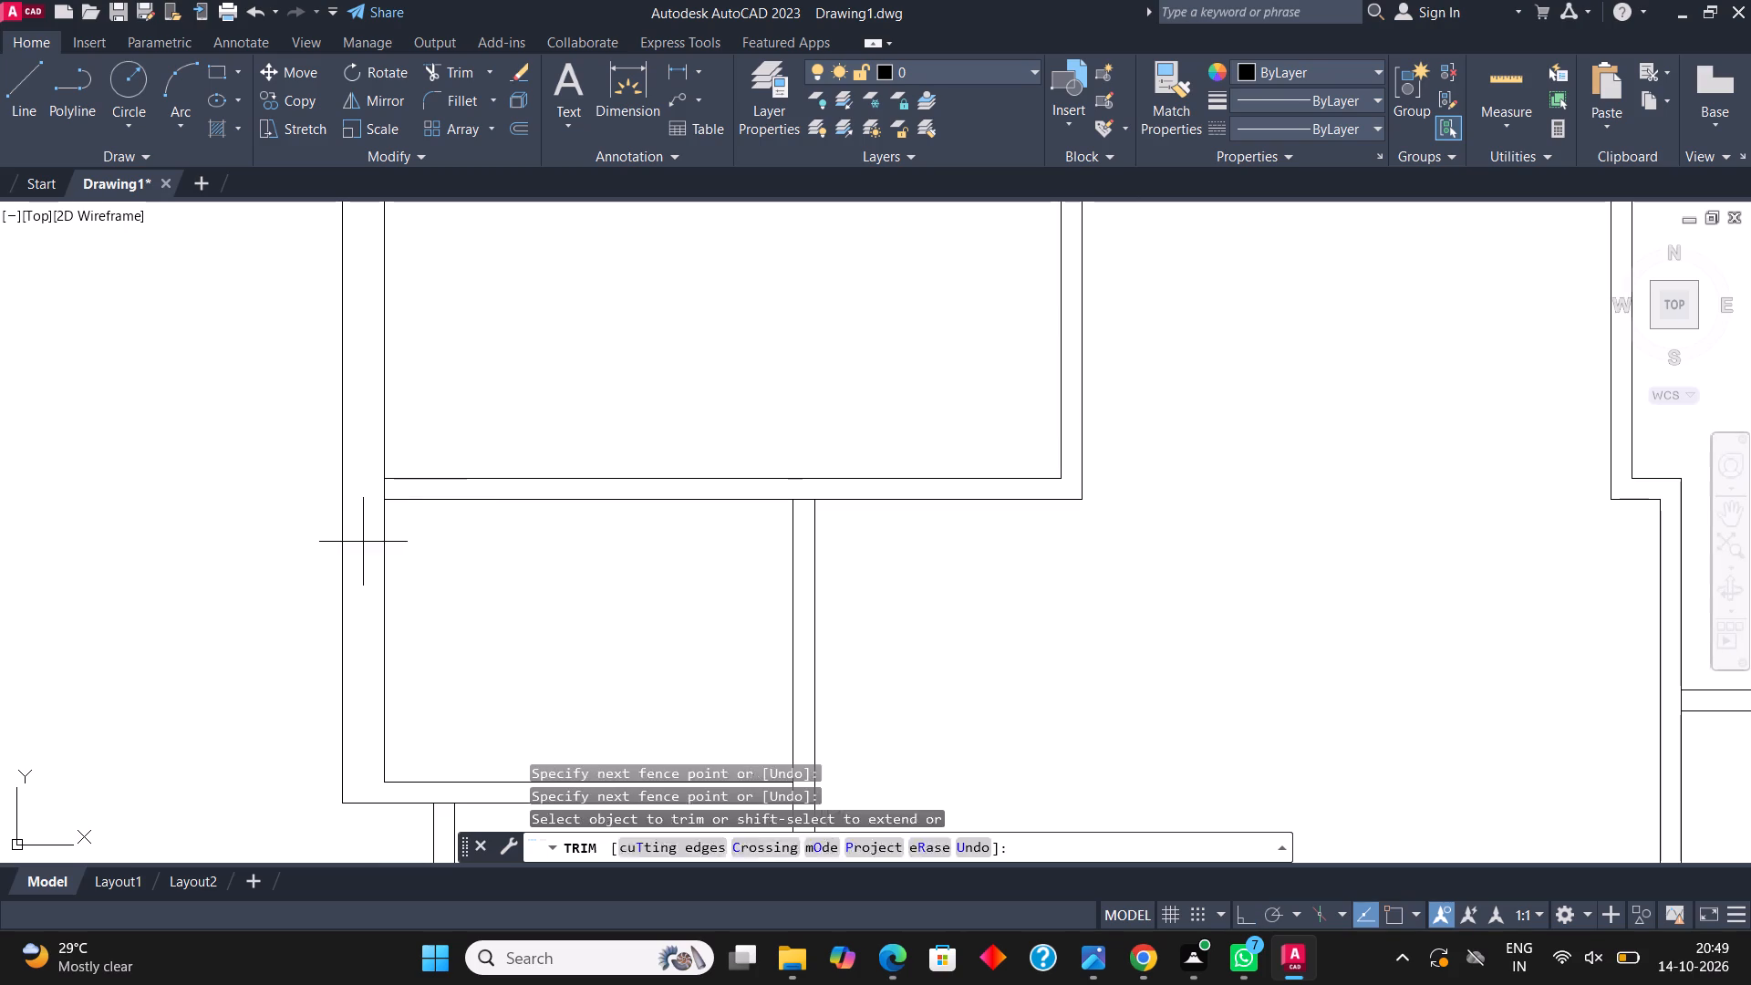
double_click(368, 488)
left_click(443, 487)
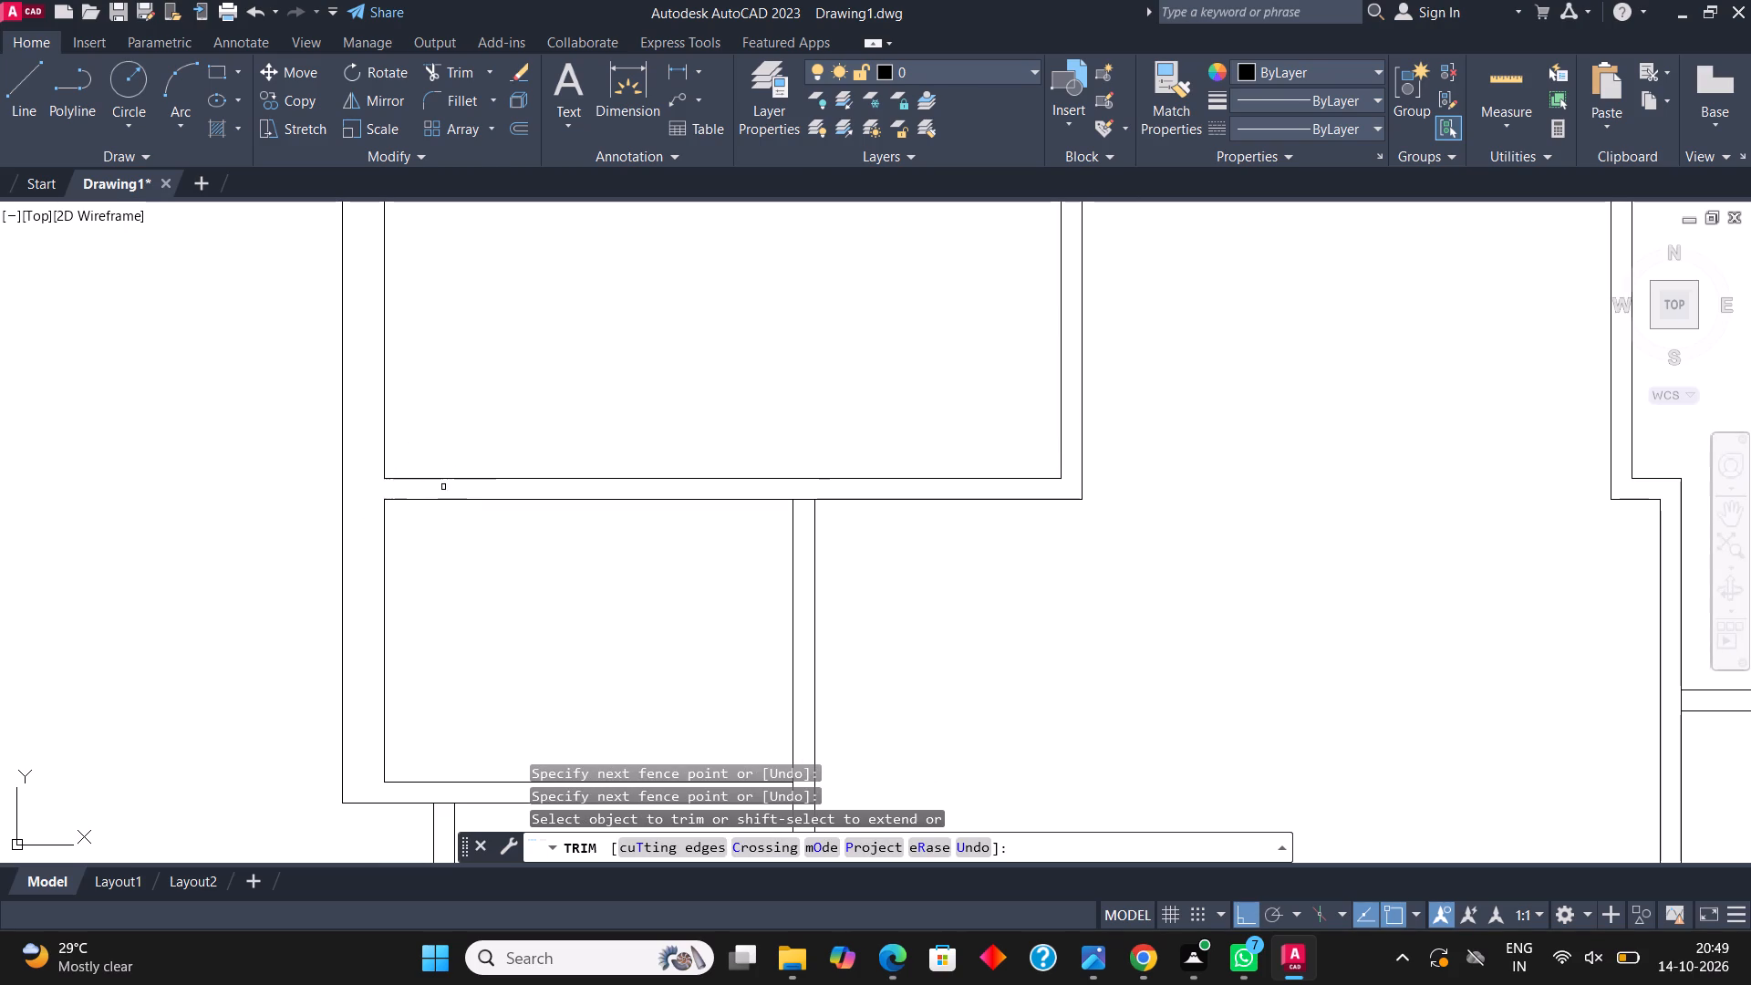
left_click(802, 495)
left_click(803, 515)
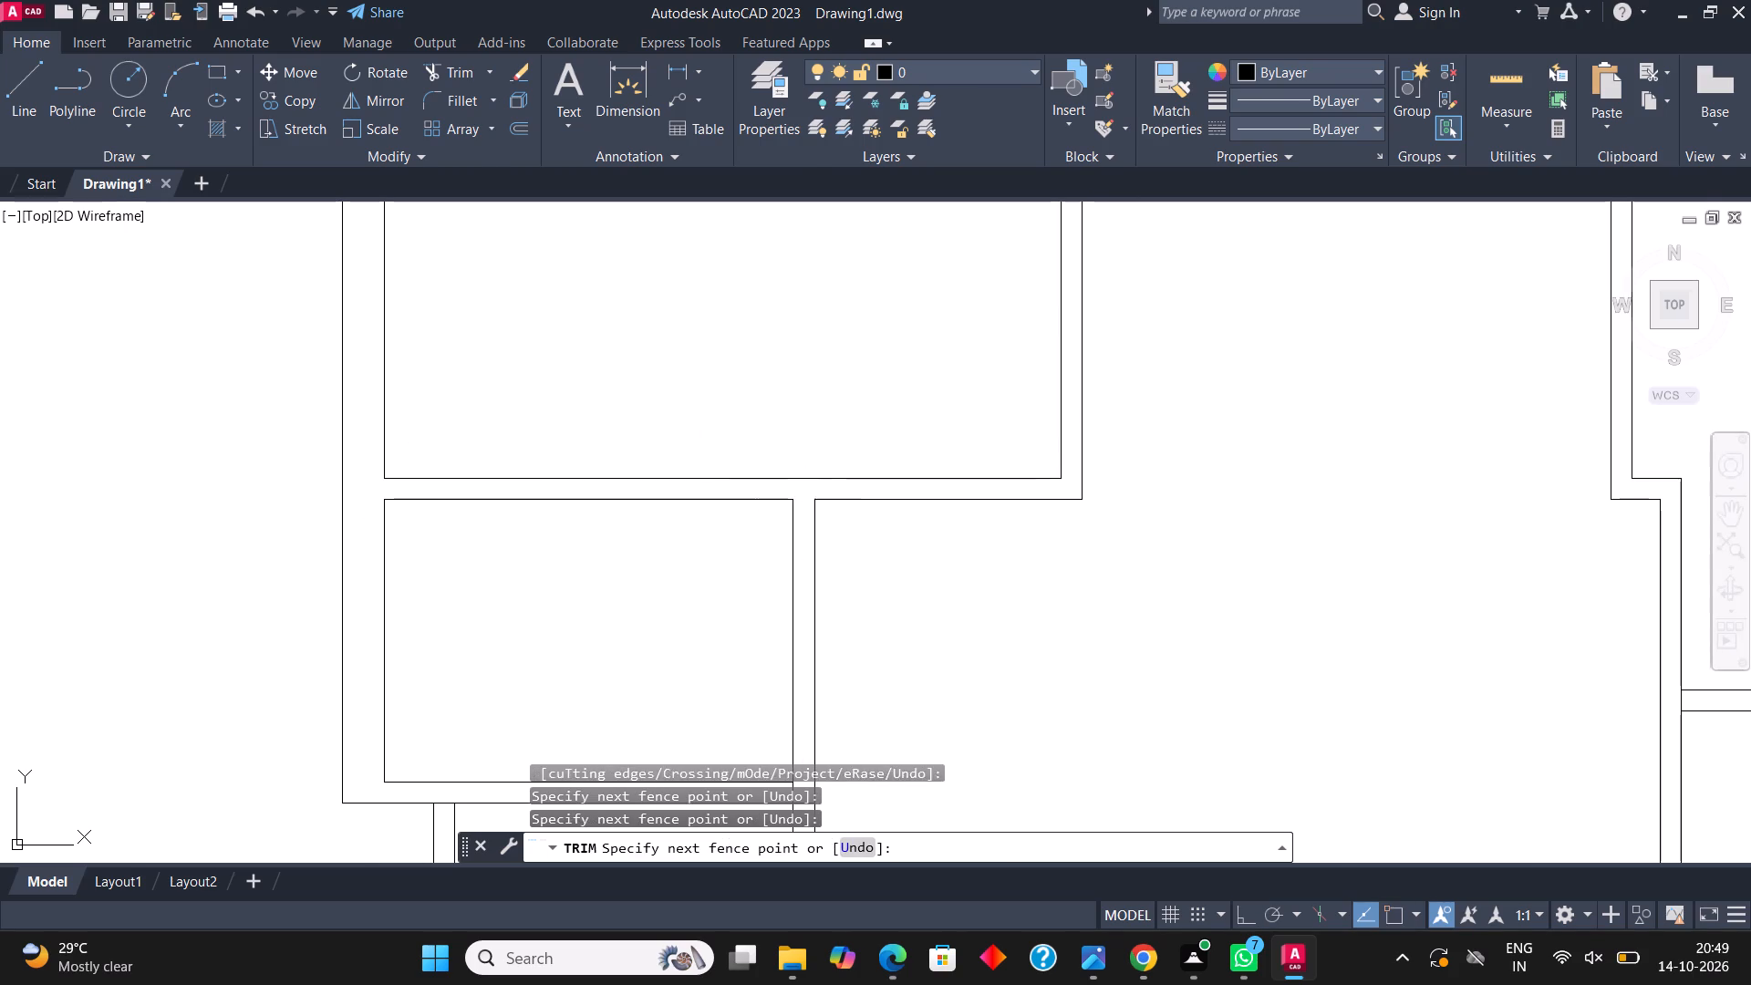
Trim the overlapping lines between the two lower-left rooms, at the central space's left wall and the bottom room's left wall.
scroll(807, 418, "down", 2)
scroll(813, 564, "up", 2)
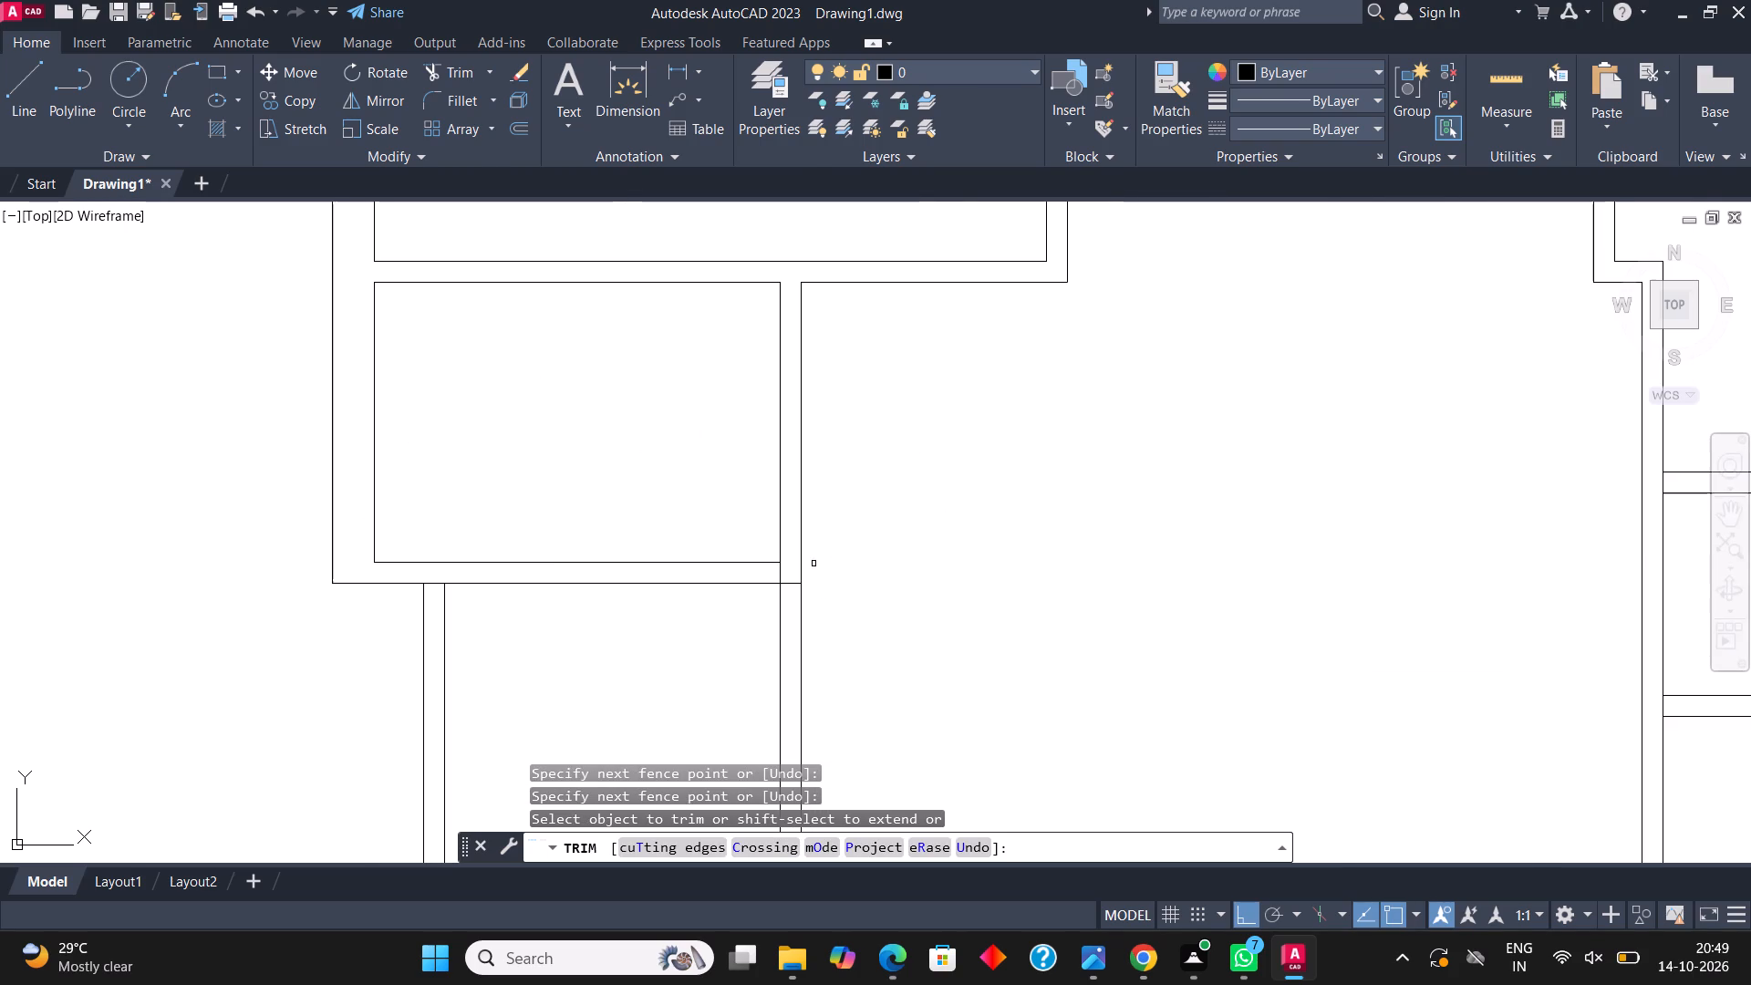
left_click_drag(778, 568, 789, 575)
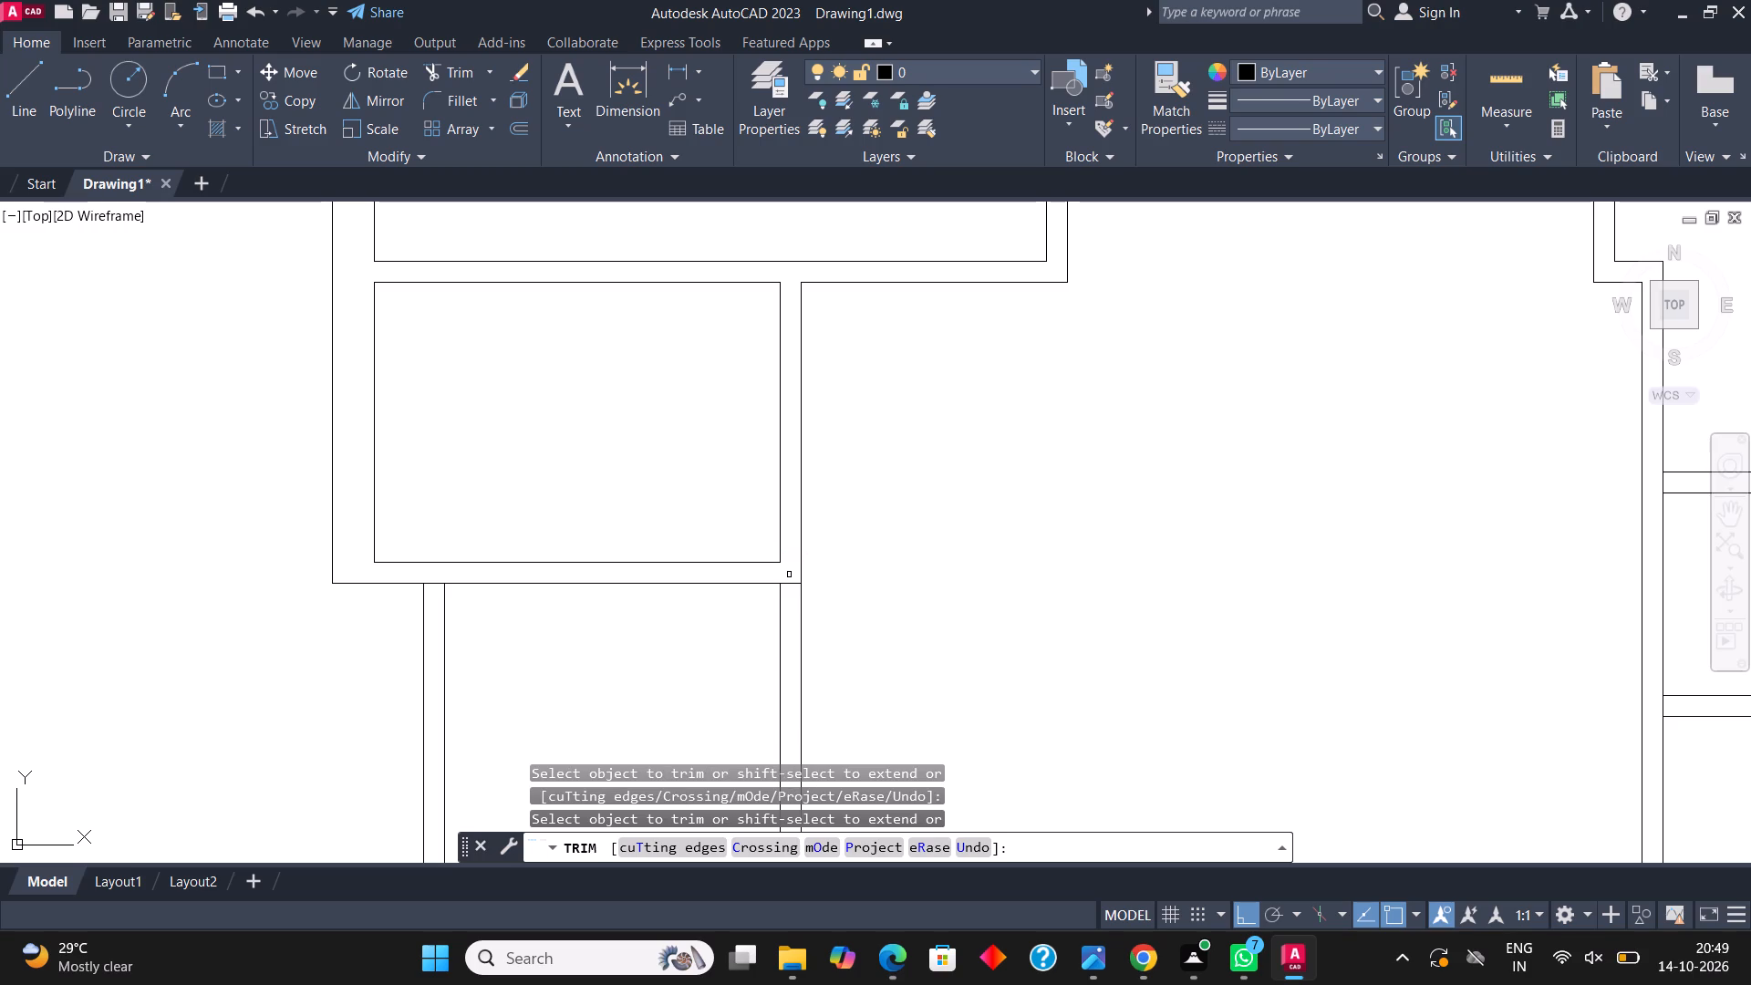
left_click_drag(789, 575, 789, 607)
left_click(784, 587)
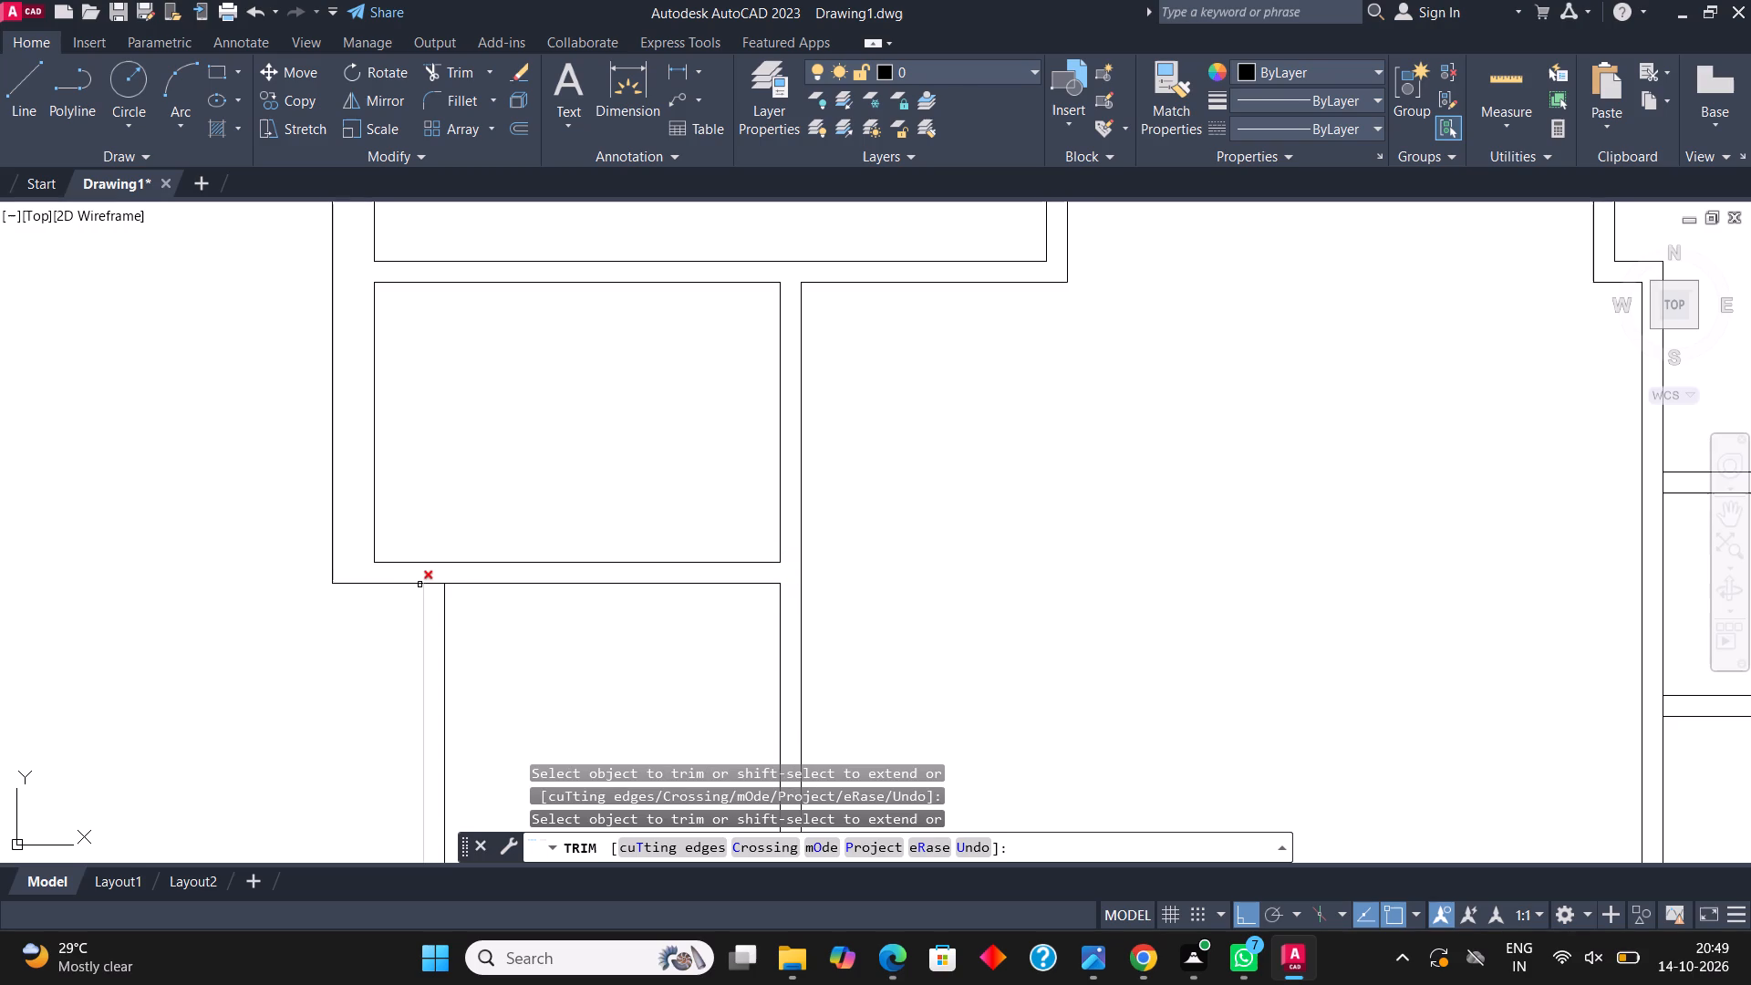
left_click(433, 585)
Trim the overlapping lines at the notched right room's bottom partition junction and where its top wall meets both side walls.
scroll(544, 461, "down", 2)
scroll(1186, 465, "up", 3)
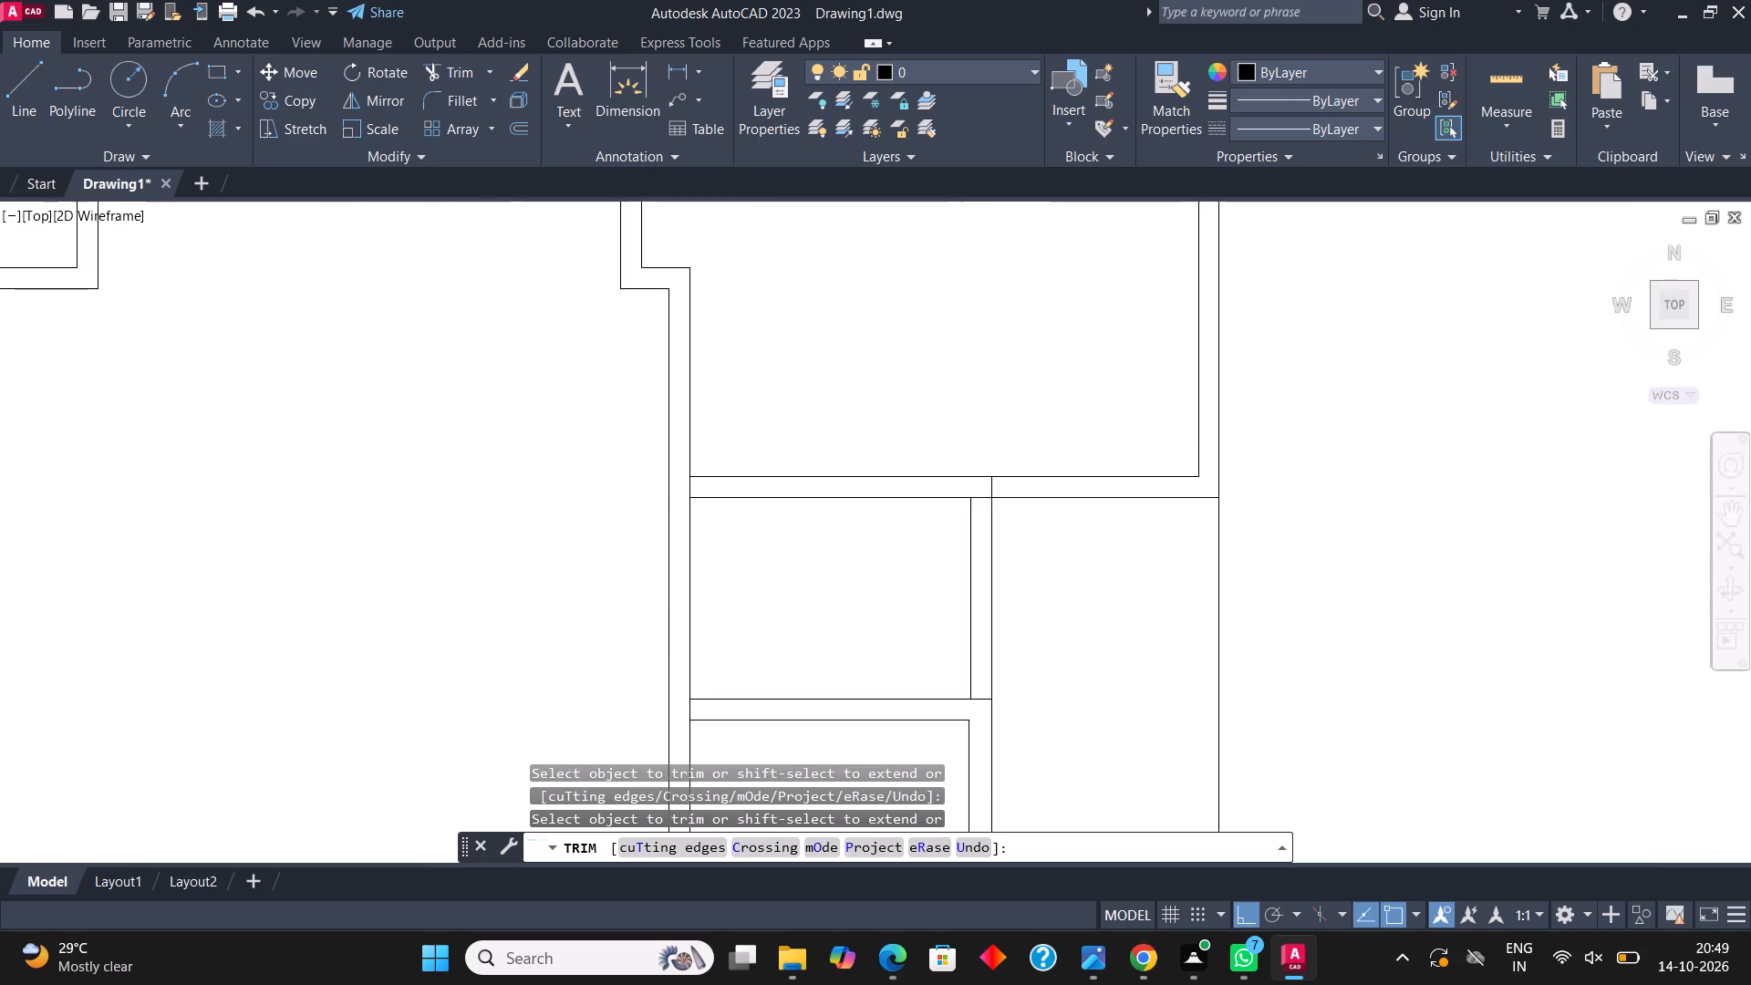
left_click(872, 502)
left_click(855, 514)
scroll(972, 534, "down", 3)
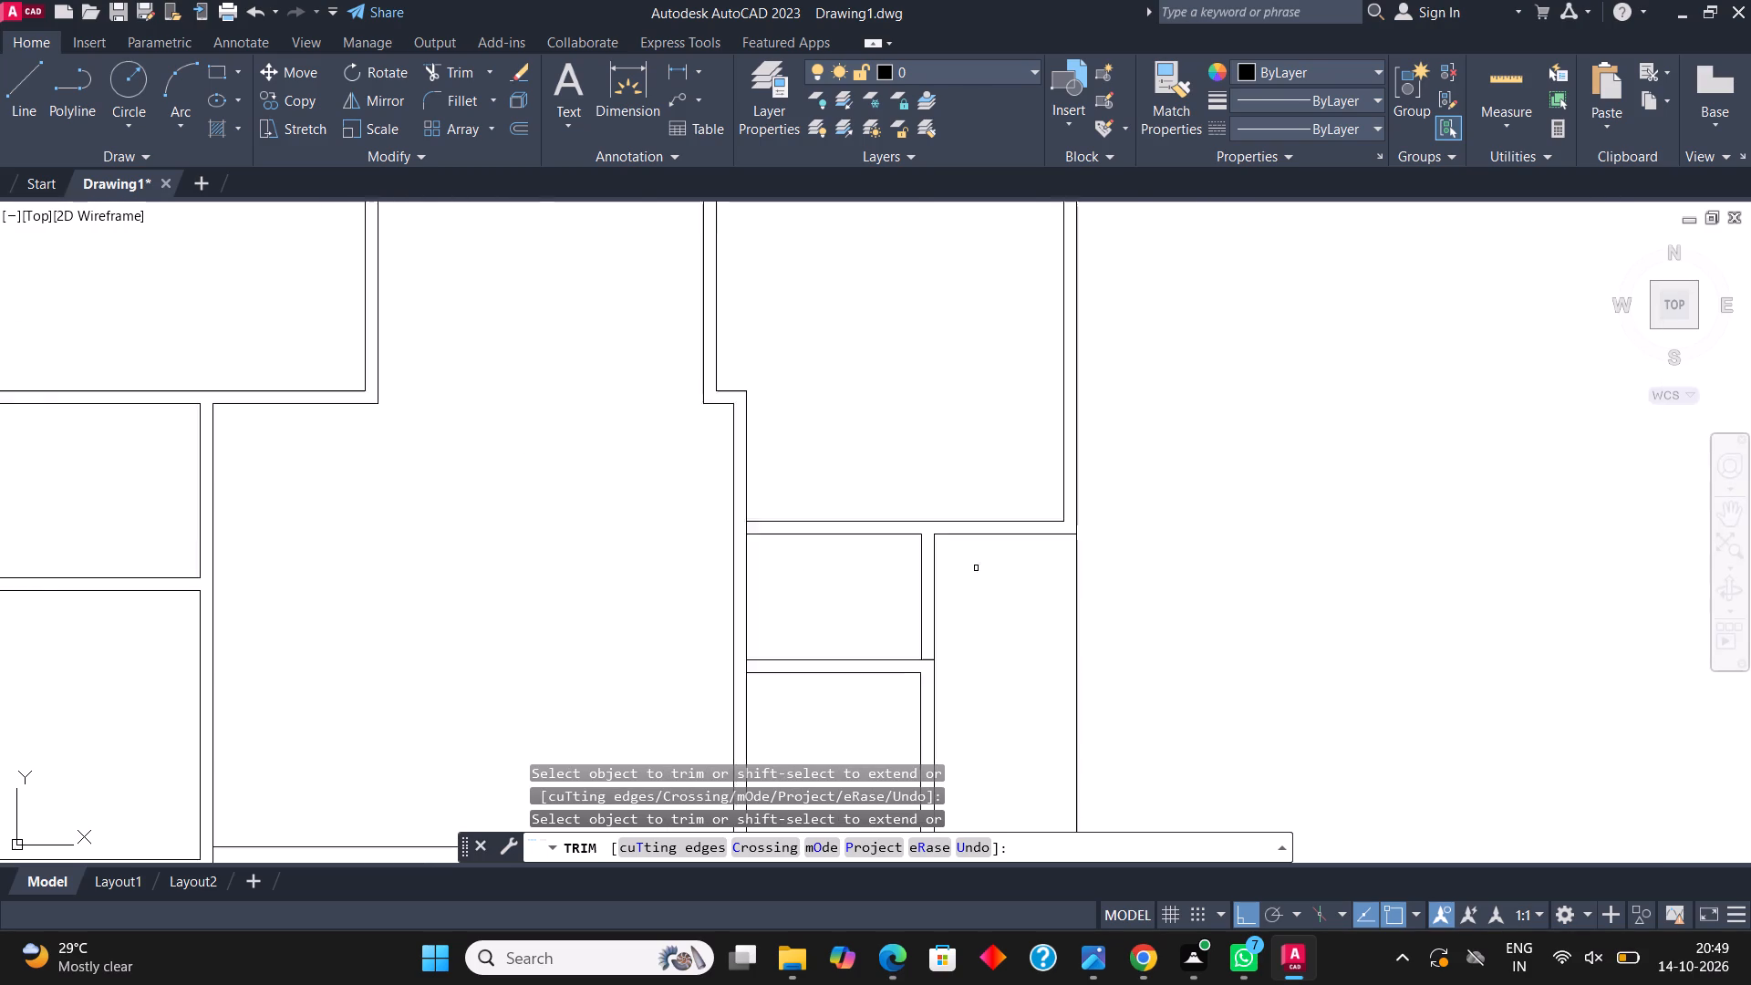
scroll(810, 331, "up", 4)
left_click(808, 331)
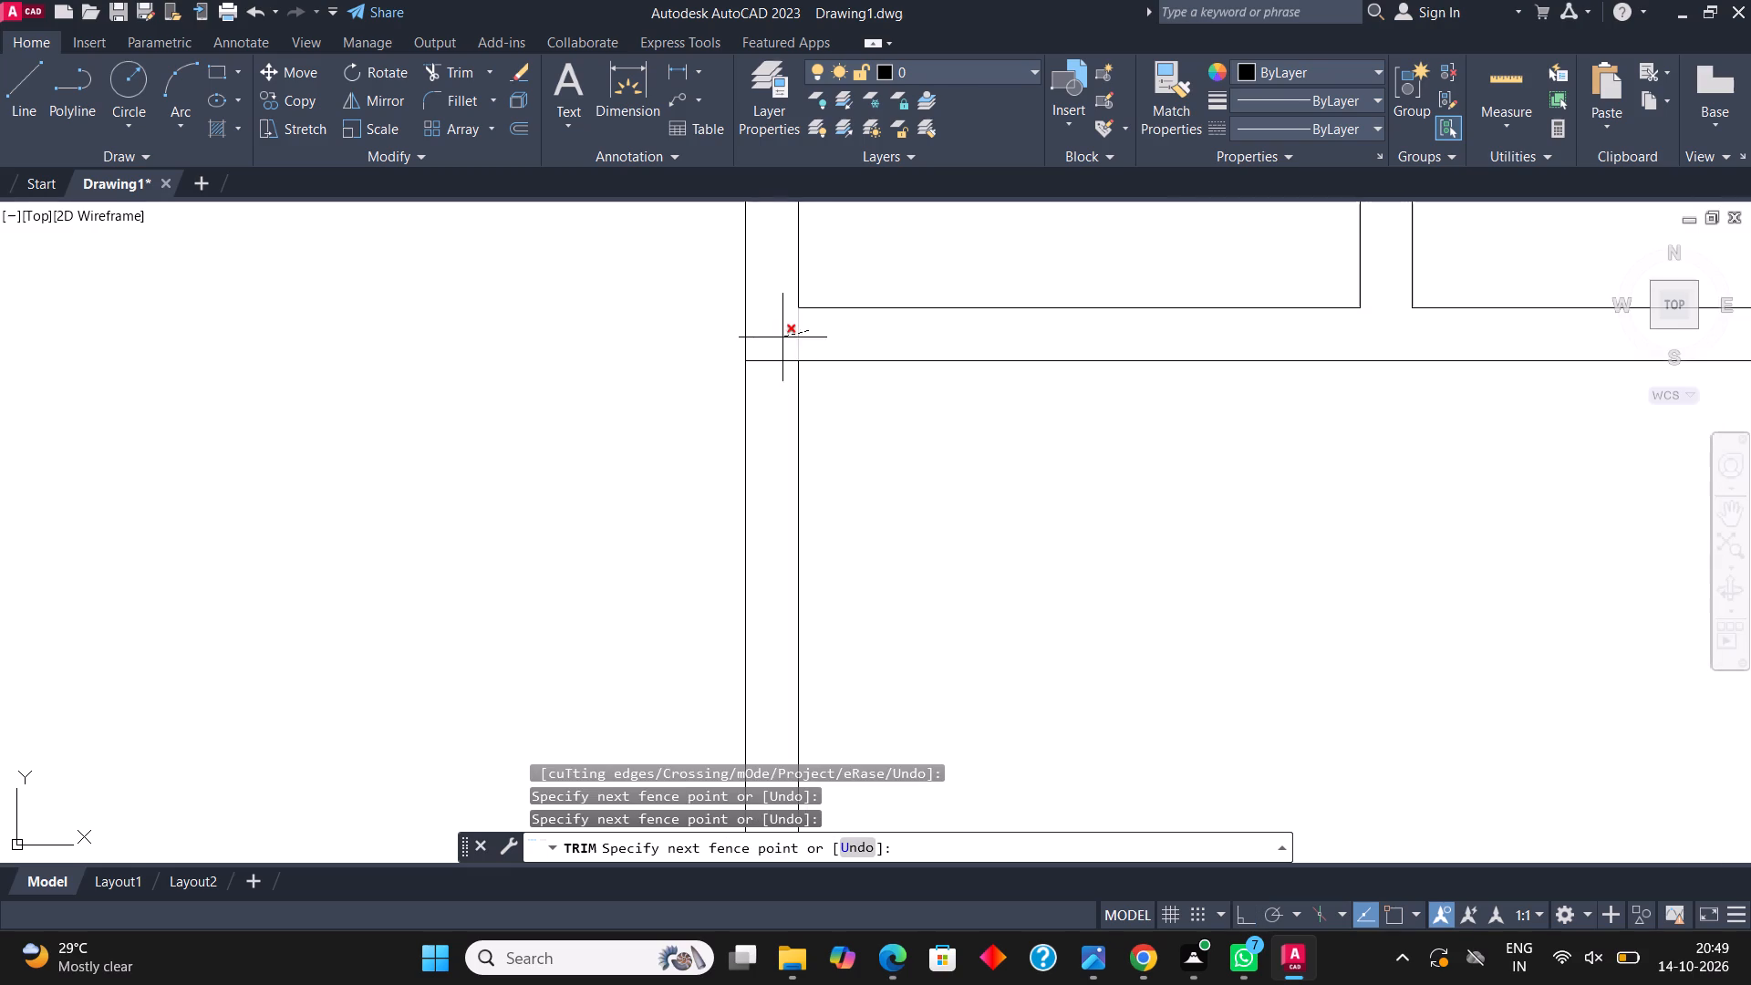
left_click(782, 387)
scroll(792, 406, "down", 3)
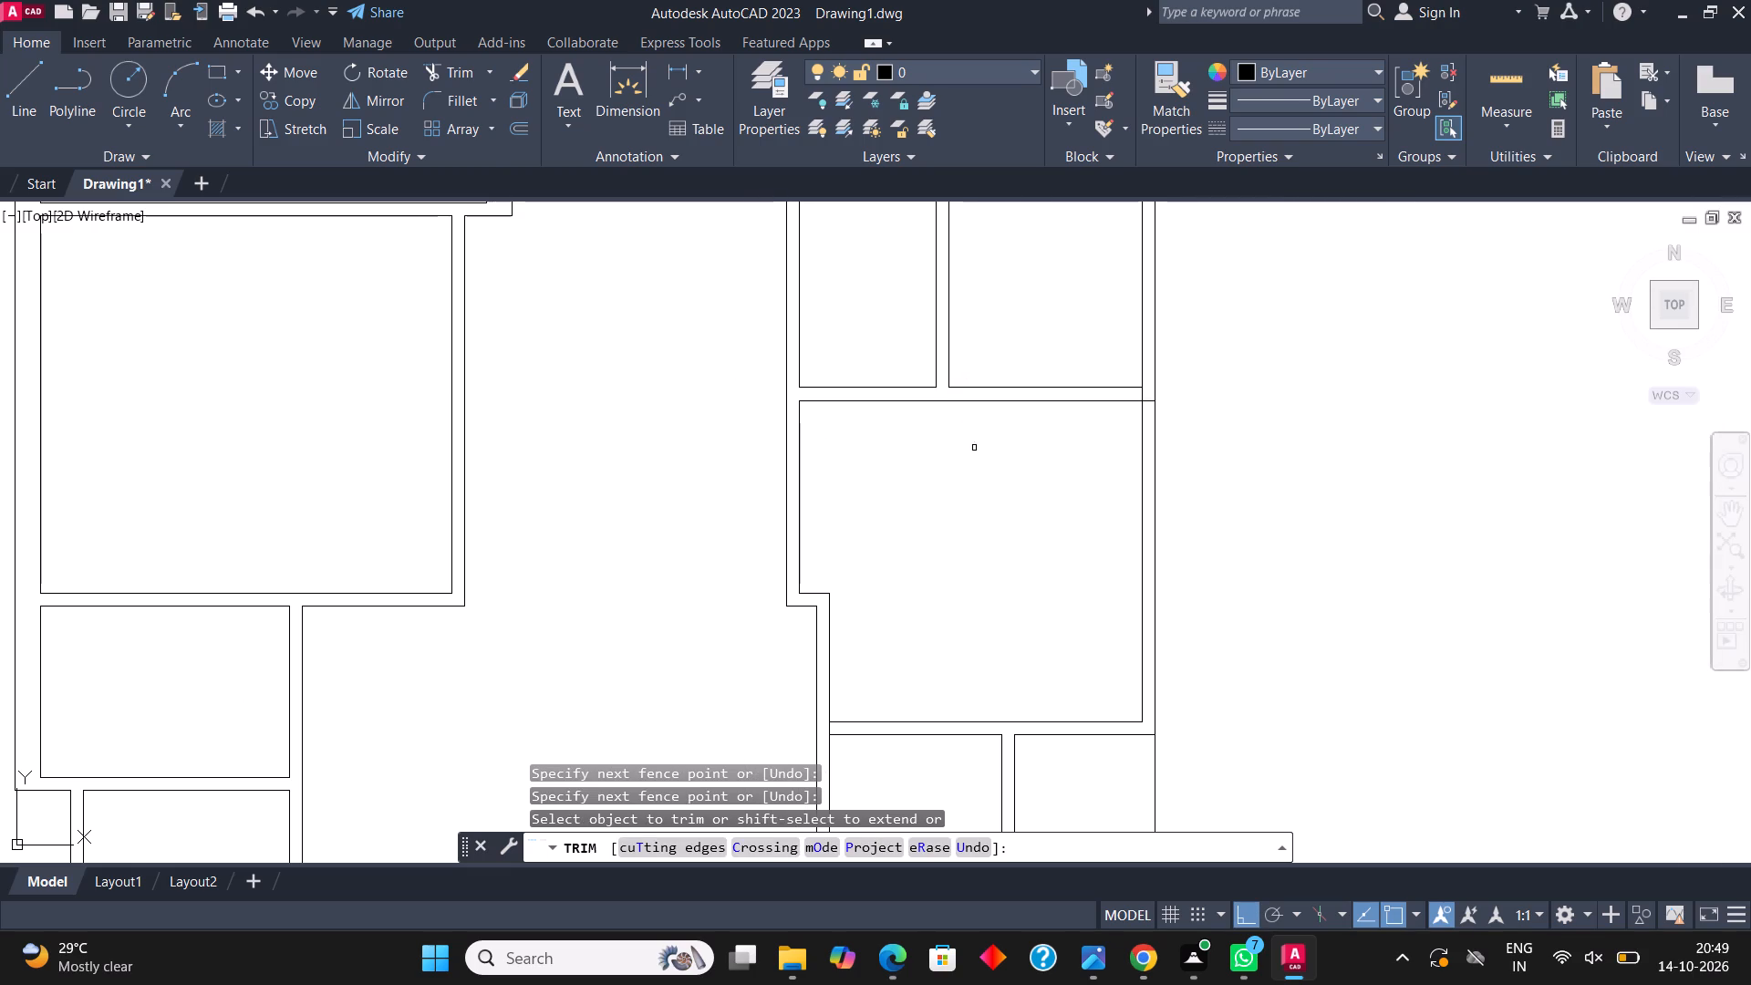
scroll(1189, 400, "up", 4)
left_click_drag(824, 369, 893, 504)
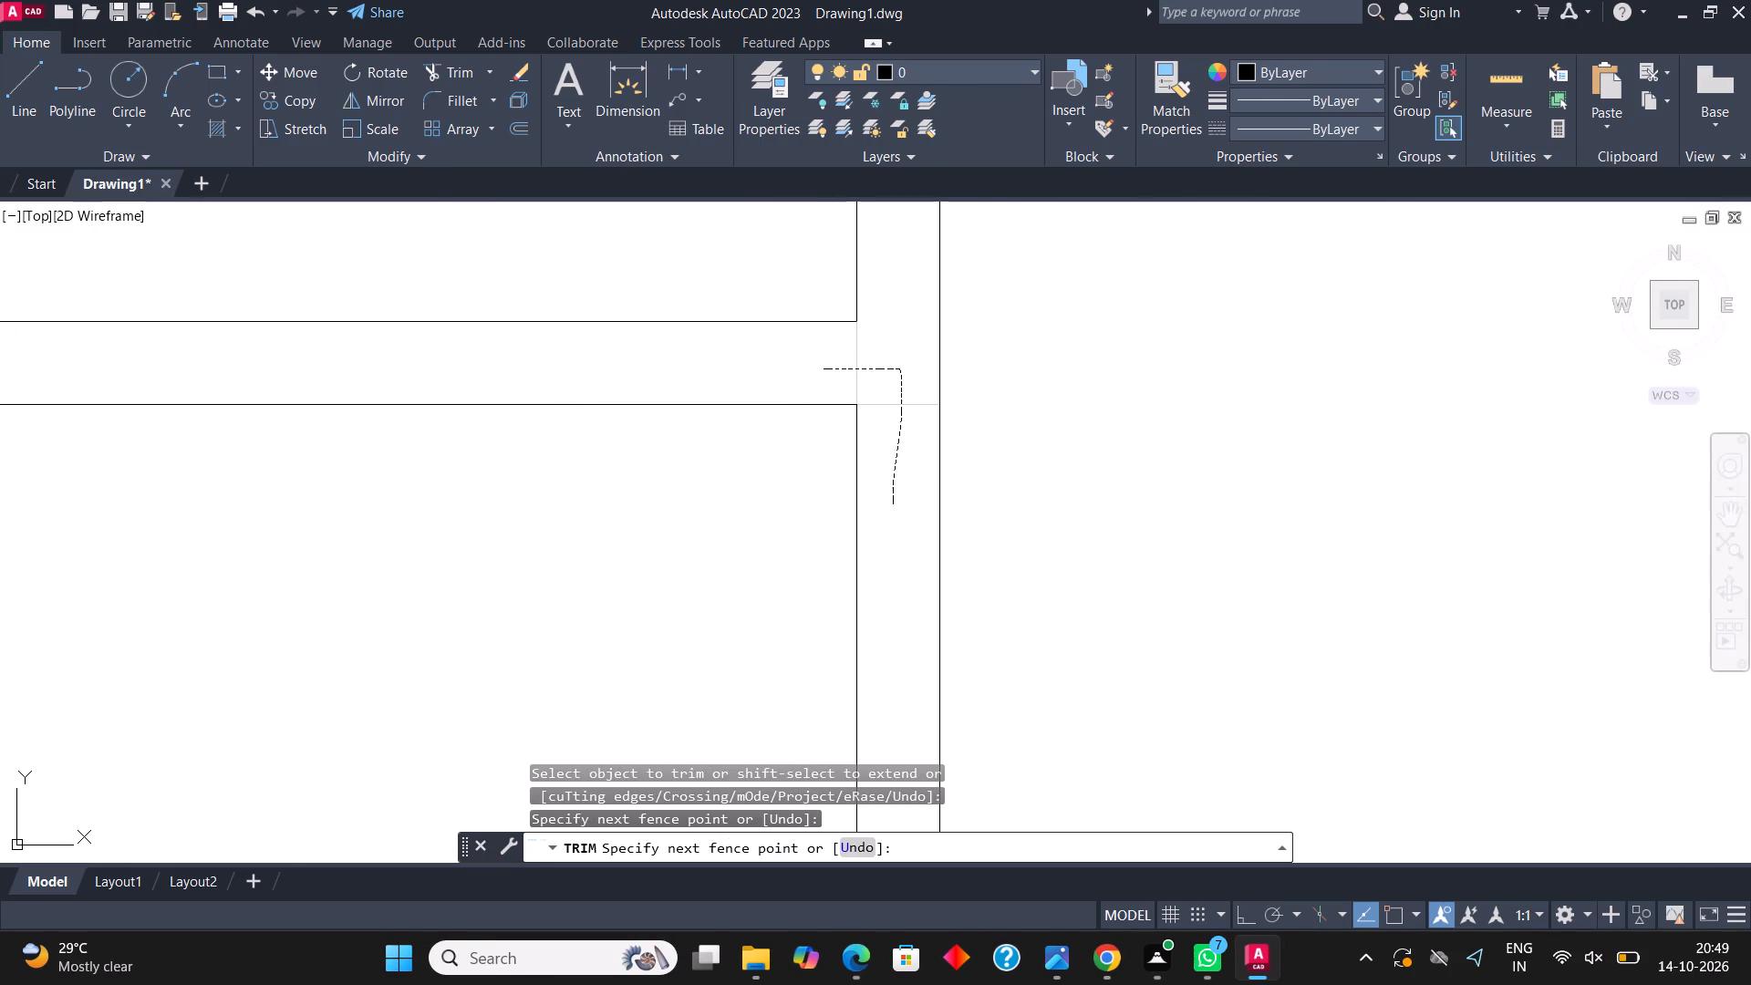
Trim the overlapping wall lines around the two small lower-right rooms, at their bottom wall, shared partition and left wall junctions.
scroll(895, 516, "down", 4)
scroll(945, 352, "down", 3)
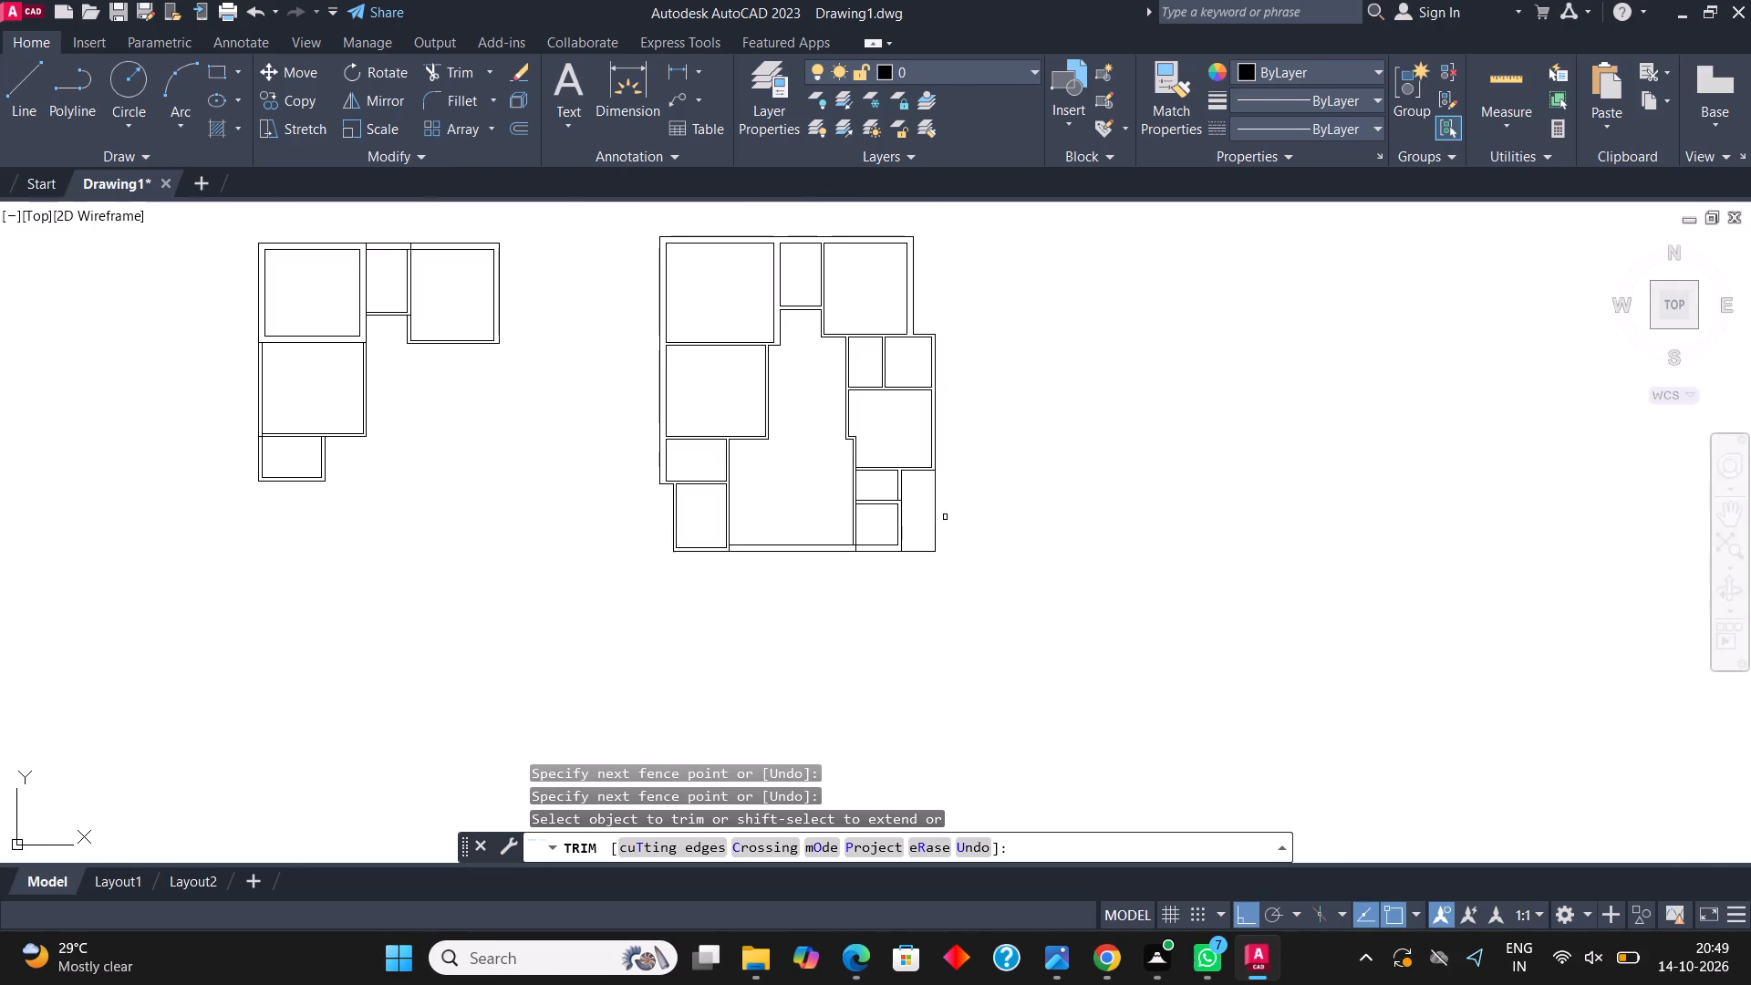
scroll(877, 521, "up", 3)
left_click(775, 626)
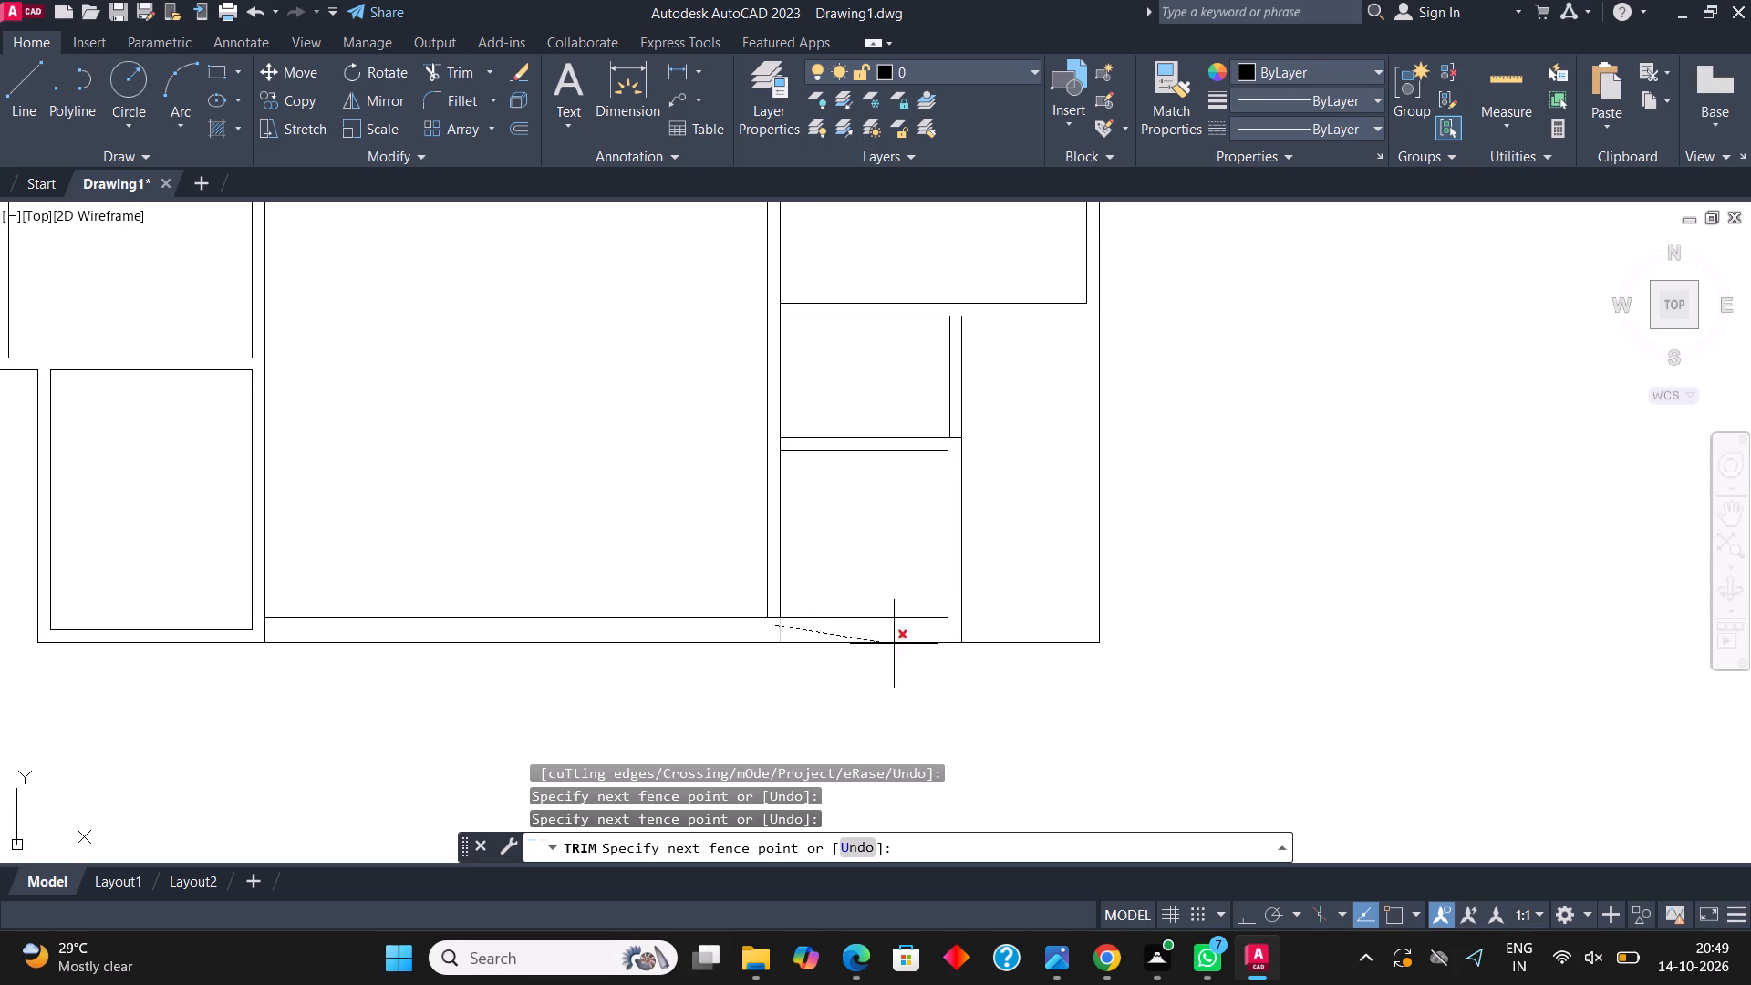
left_click(910, 633)
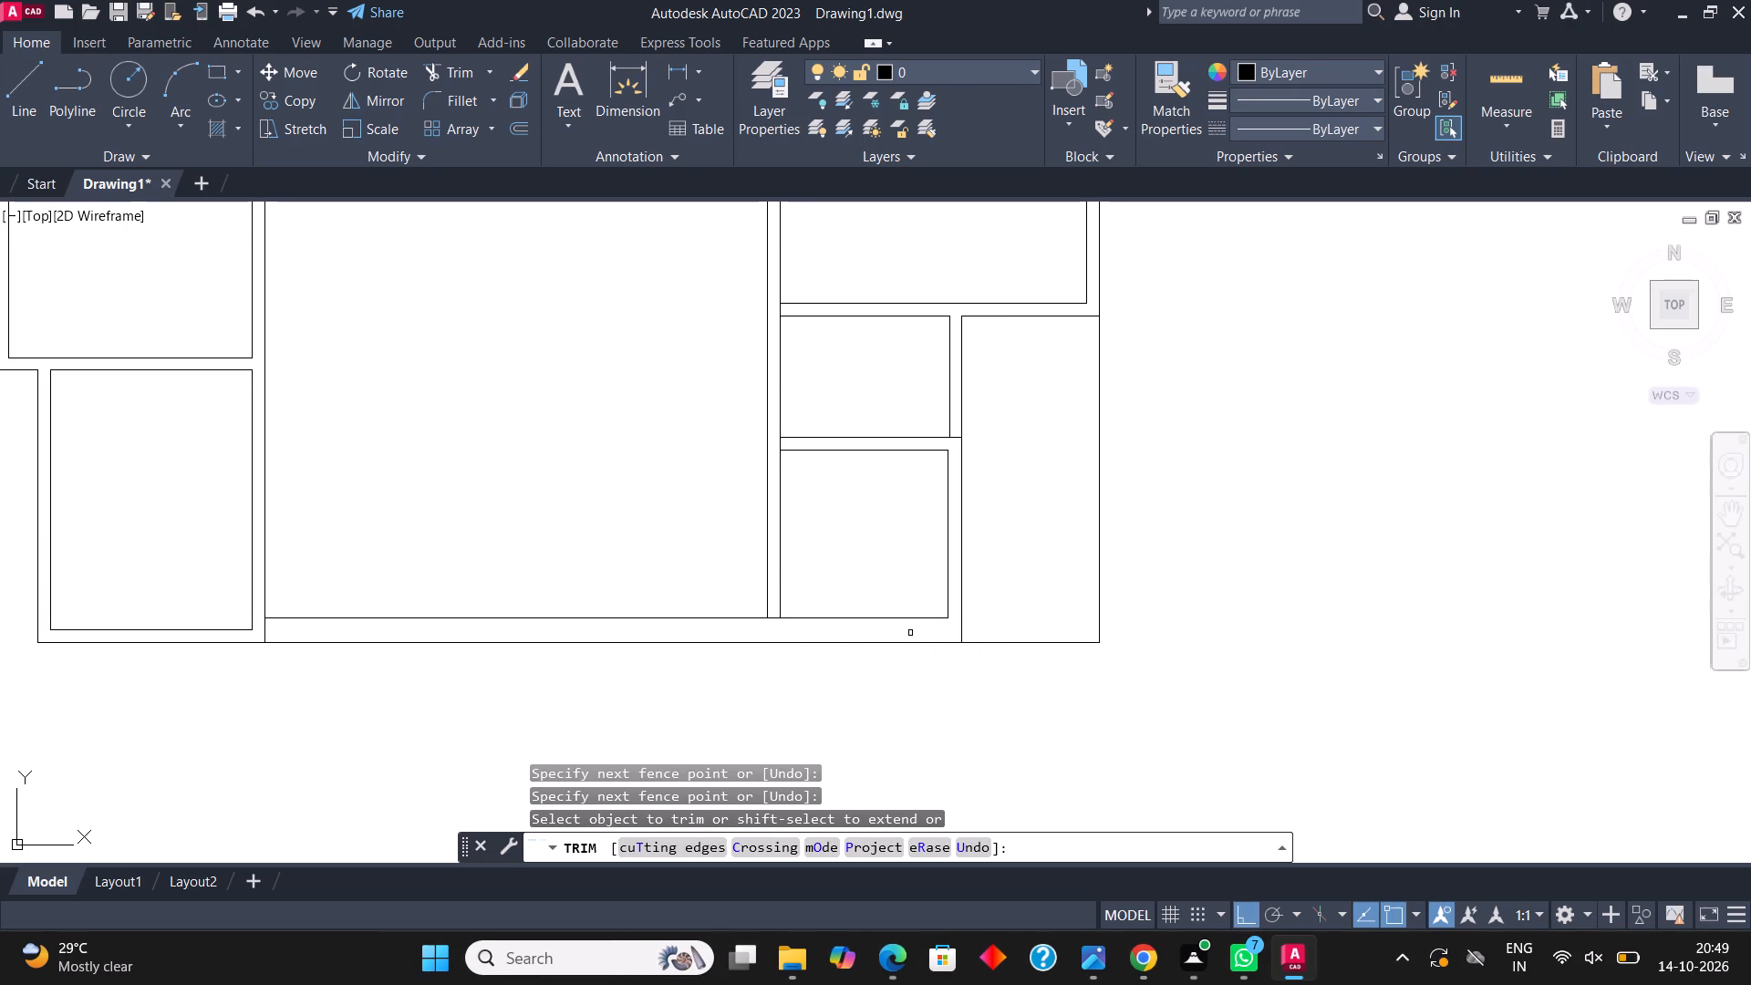
left_click(957, 438)
left_click(780, 442)
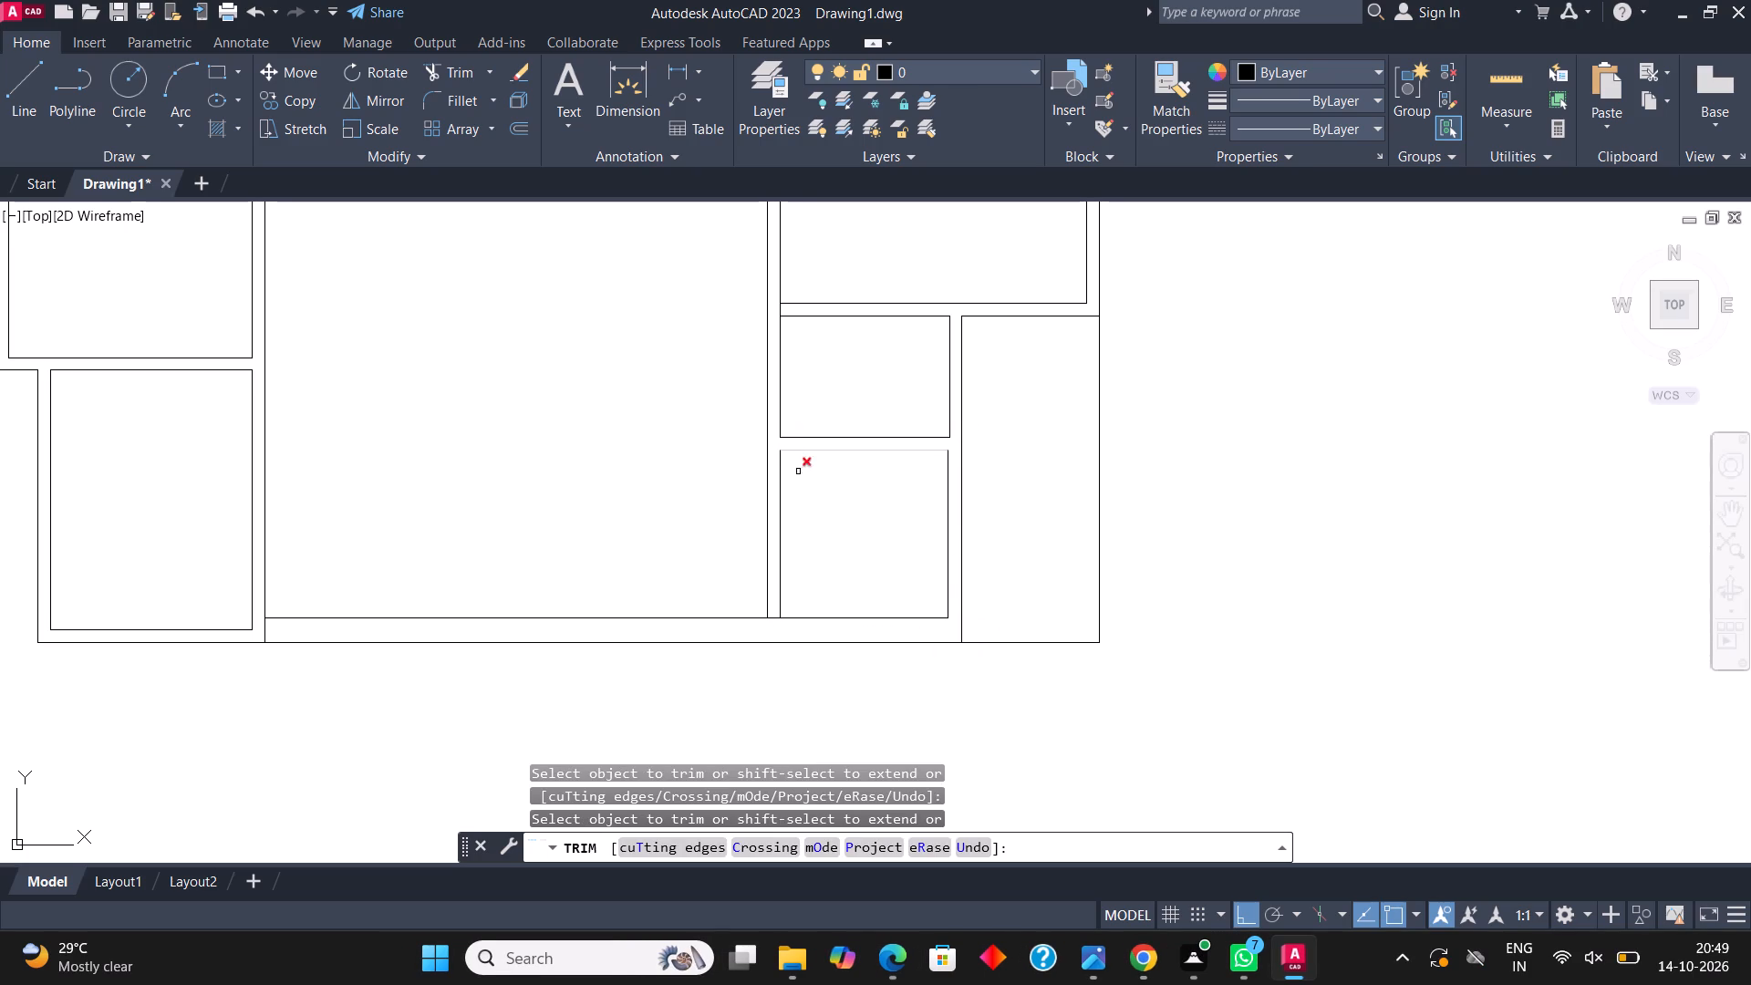
left_click(772, 617)
scroll(842, 634, "down", 1)
scroll(799, 423, "up", 4)
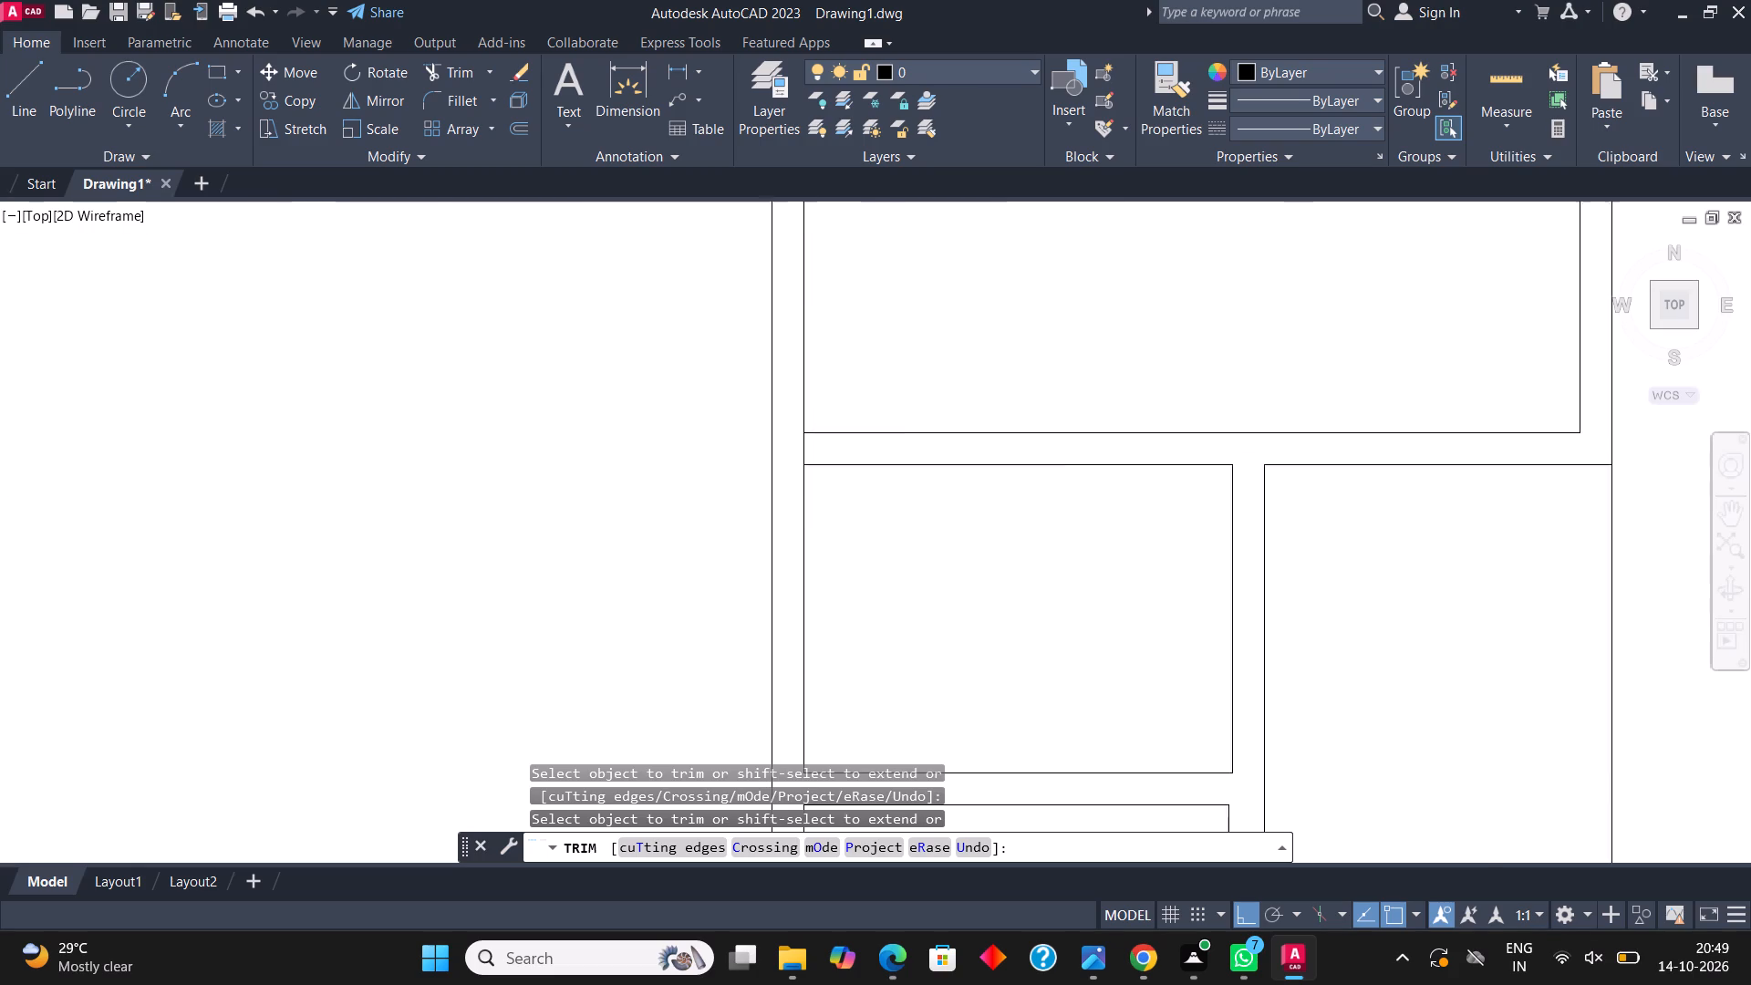
left_click(803, 462)
scroll(877, 517, "down", 3)
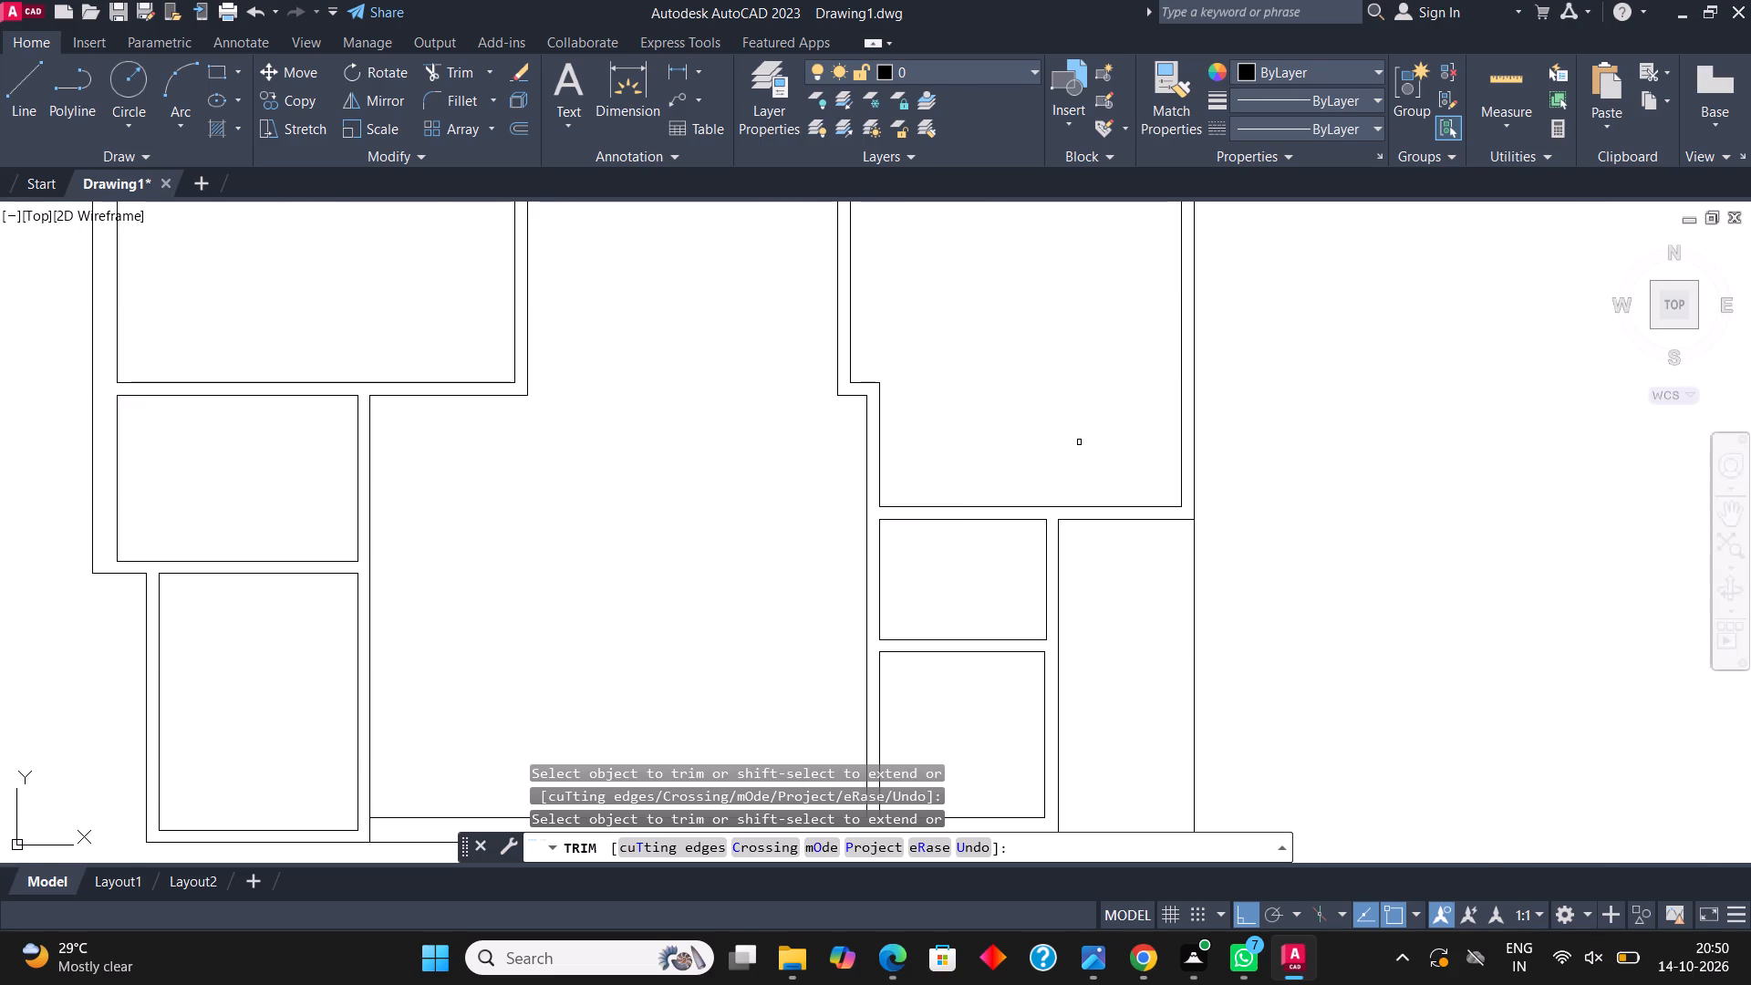
key("Escape")
Erase the partial floor plan beside the complete one, including its leftover vertical wall line.
scroll(1105, 473, "down", 2)
middle_click_drag(907, 458, 964, 504)
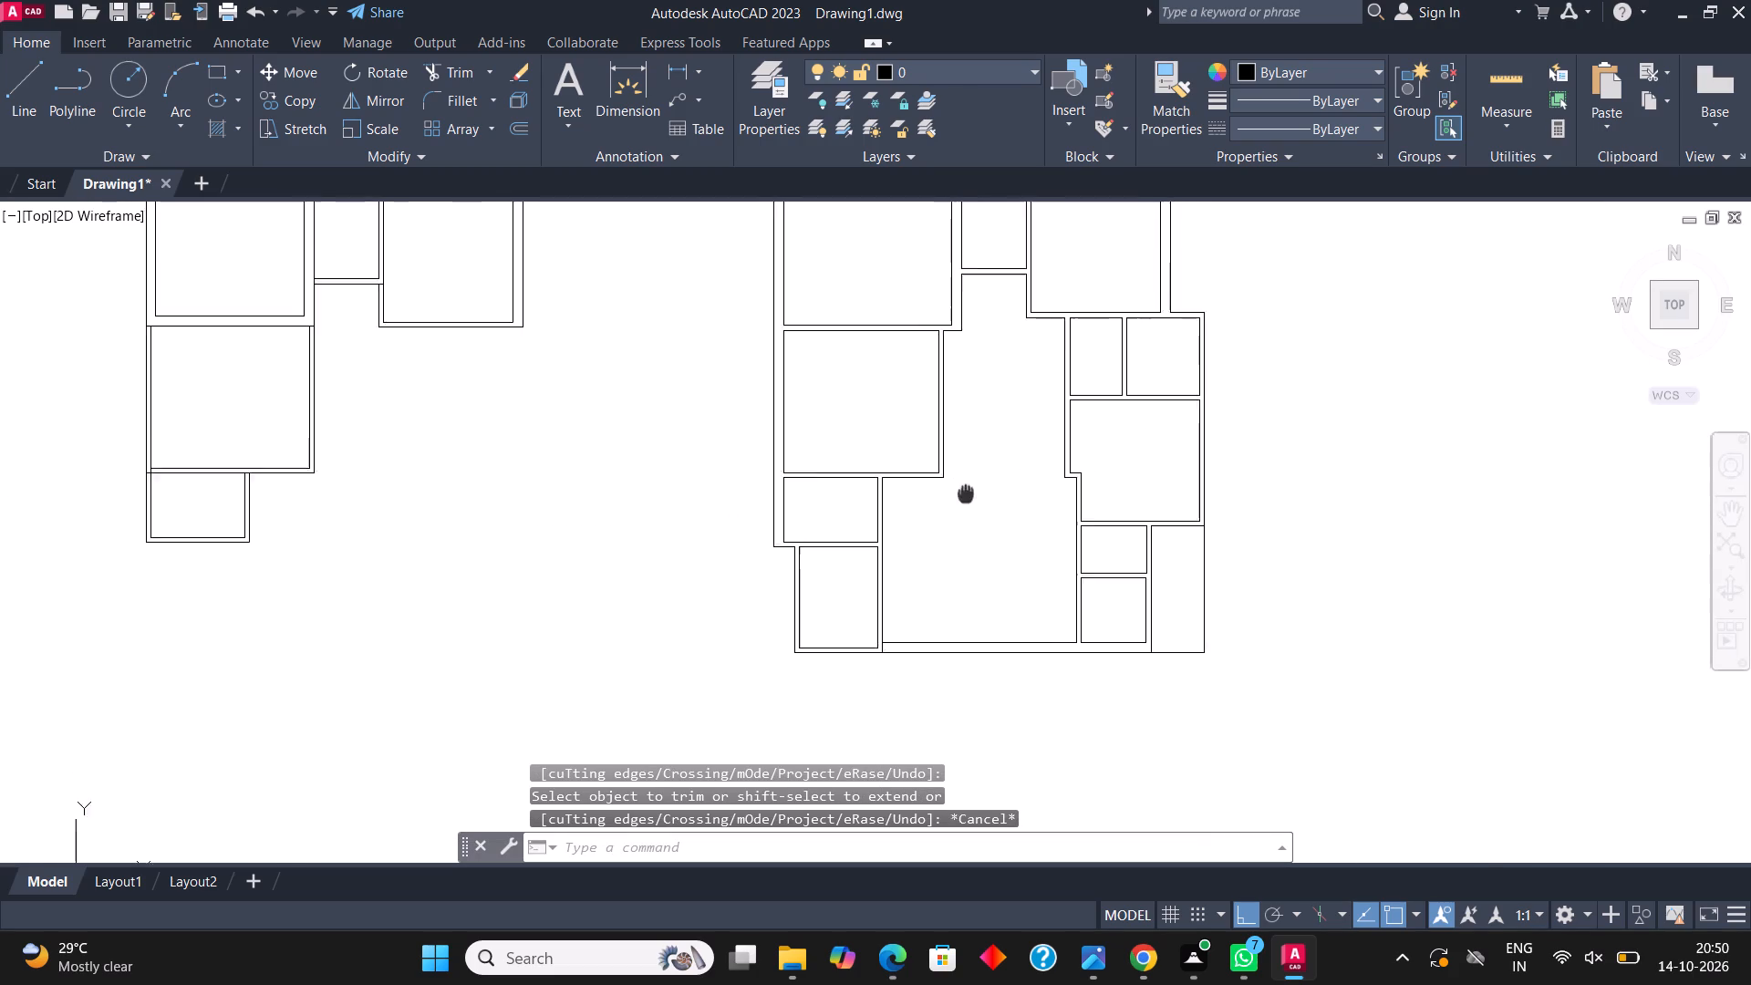
middle_click_drag(964, 504, 915, 461)
scroll(905, 572, "down", 2)
scroll(734, 532, "up", 2)
scroll(737, 596, "down", 2)
left_click_drag(737, 620, 730, 594)
left_click(516, 369)
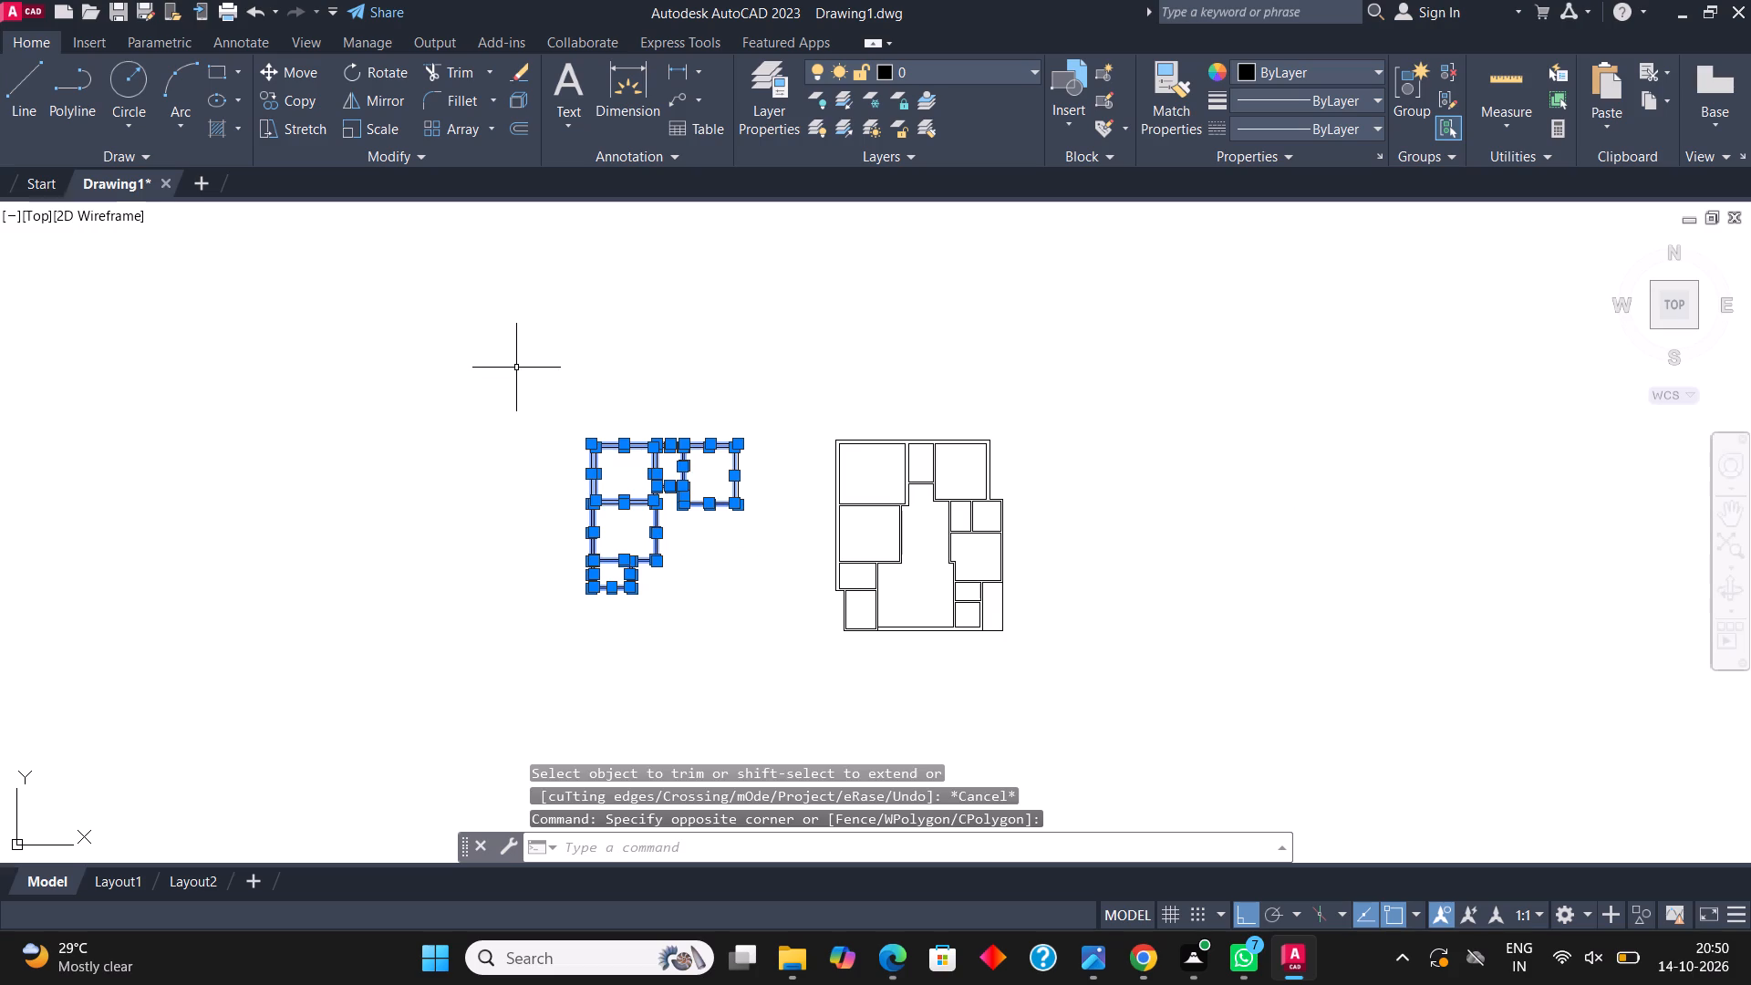
key("Delete")
left_click(785, 531)
left_click(651, 342)
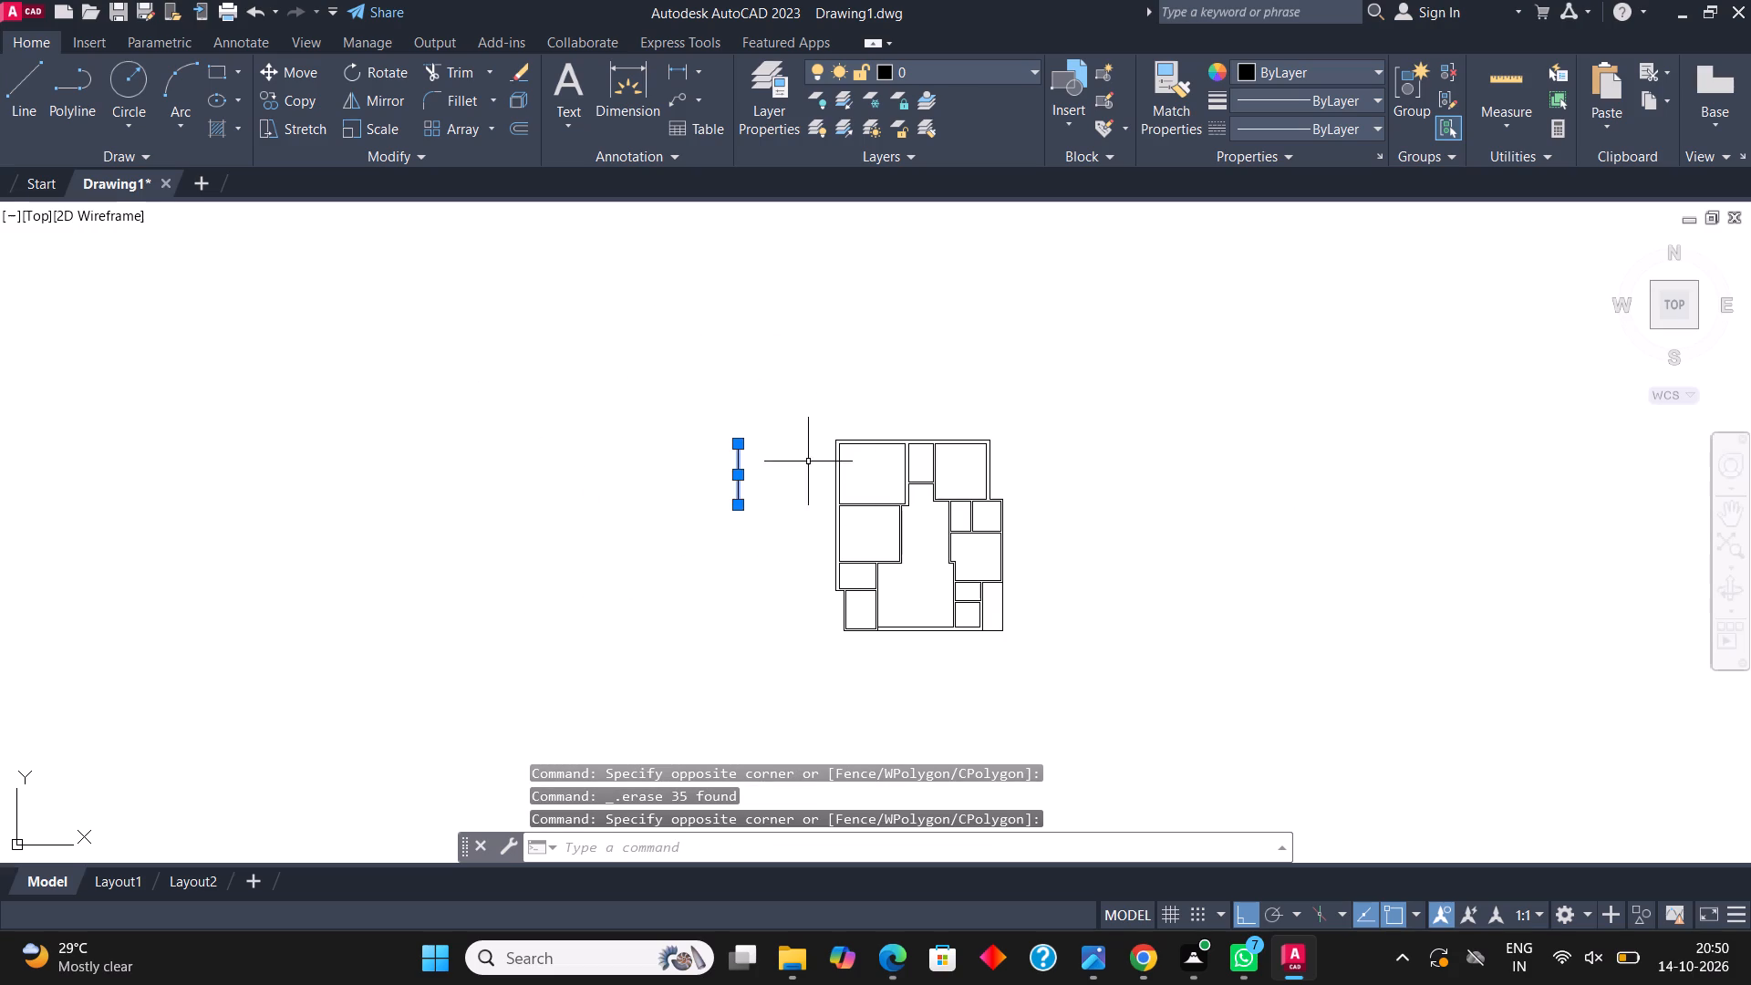
key("Delete")
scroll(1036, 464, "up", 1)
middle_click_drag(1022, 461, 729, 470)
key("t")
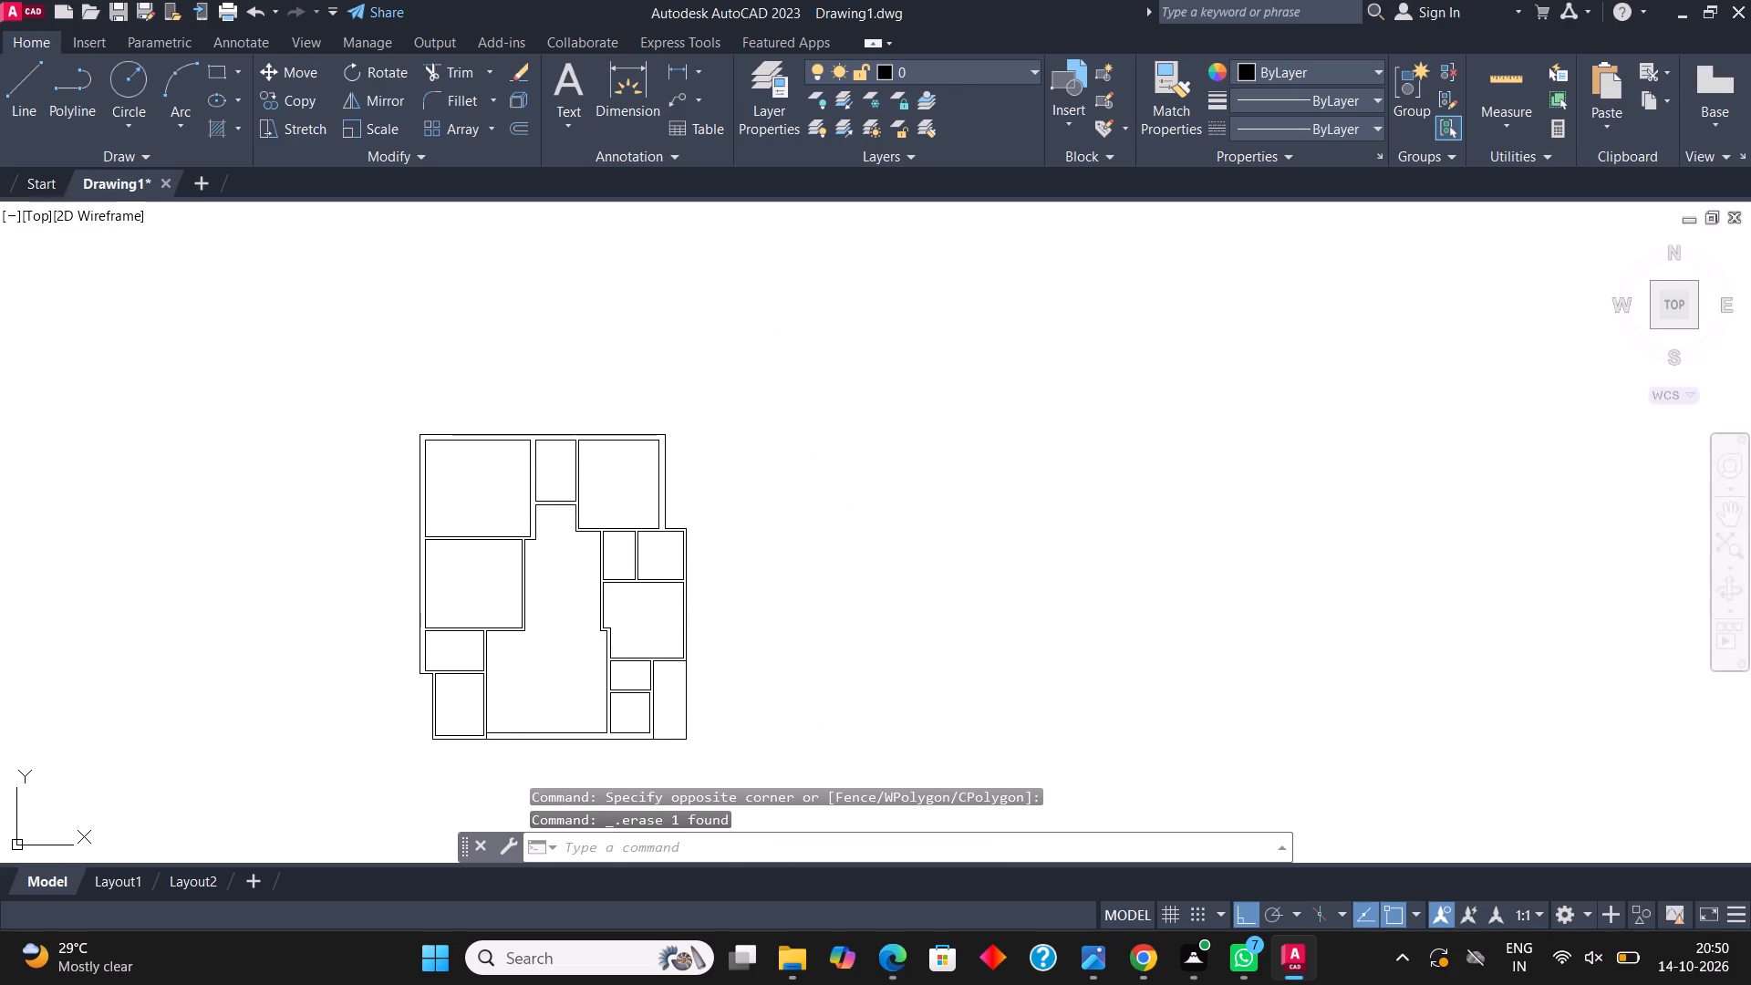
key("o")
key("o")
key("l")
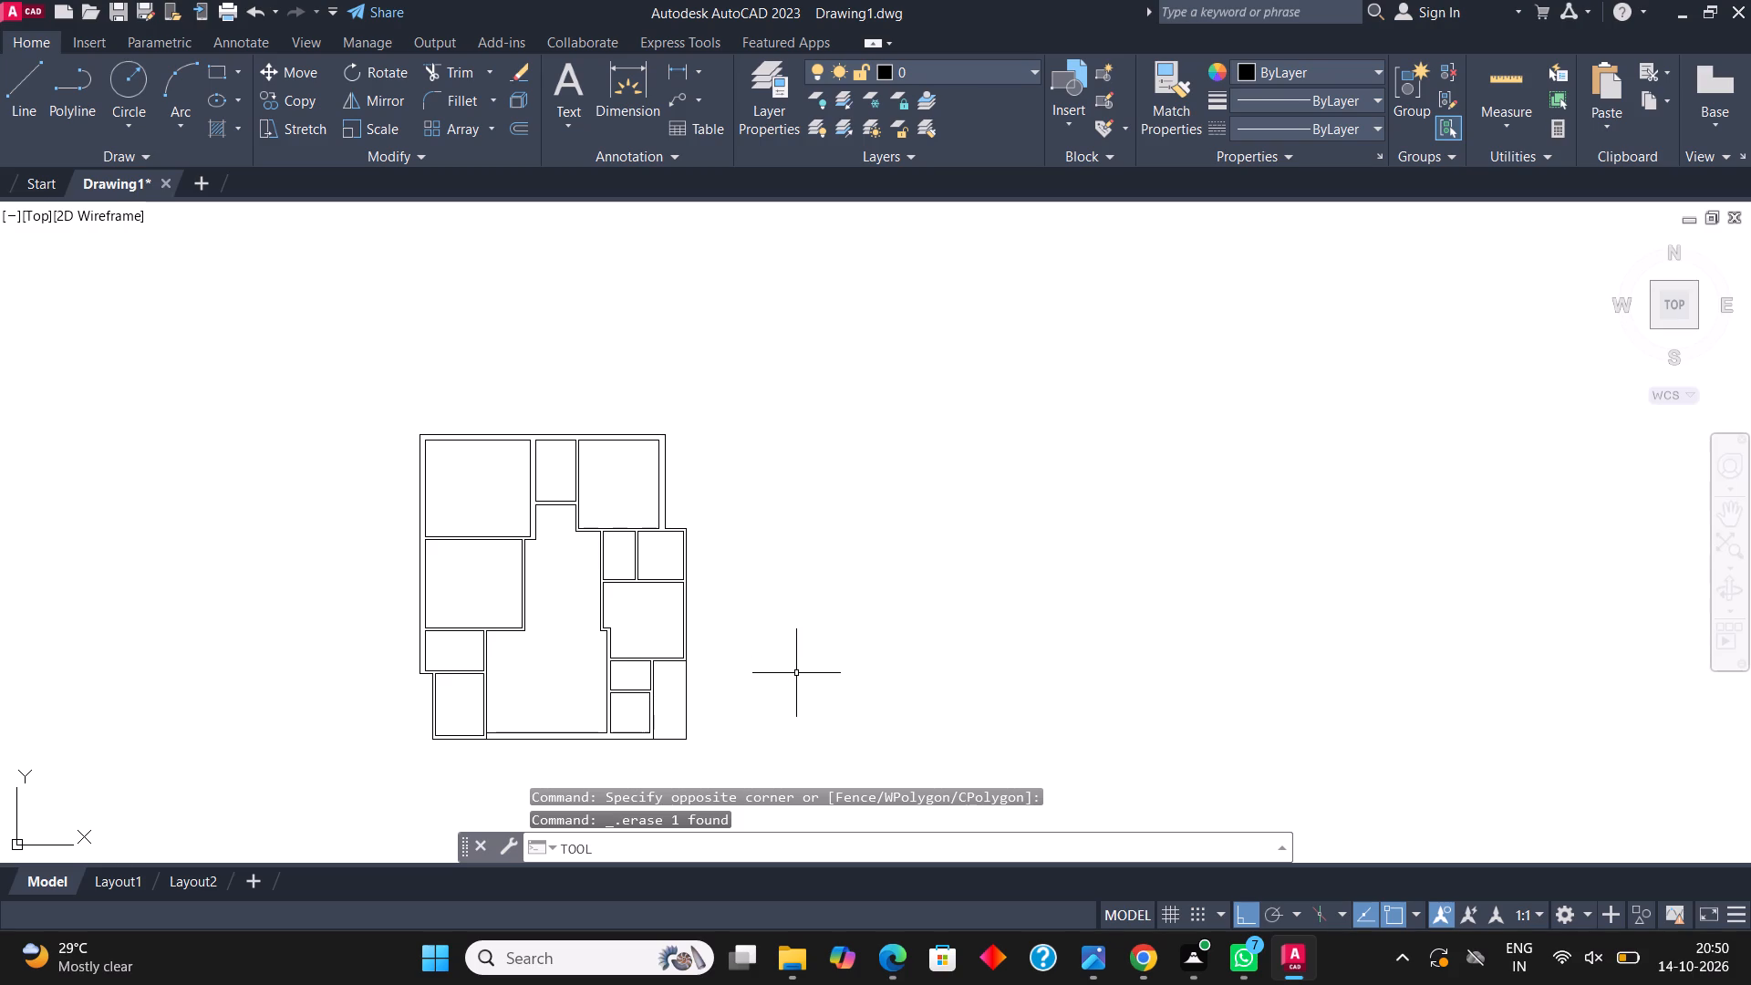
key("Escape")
Insert the Door - Imperial and Toilet - Imperial blocks from the tool palettes into the empty space beside the floor plan.
type("TOO")
left_click(666, 627)
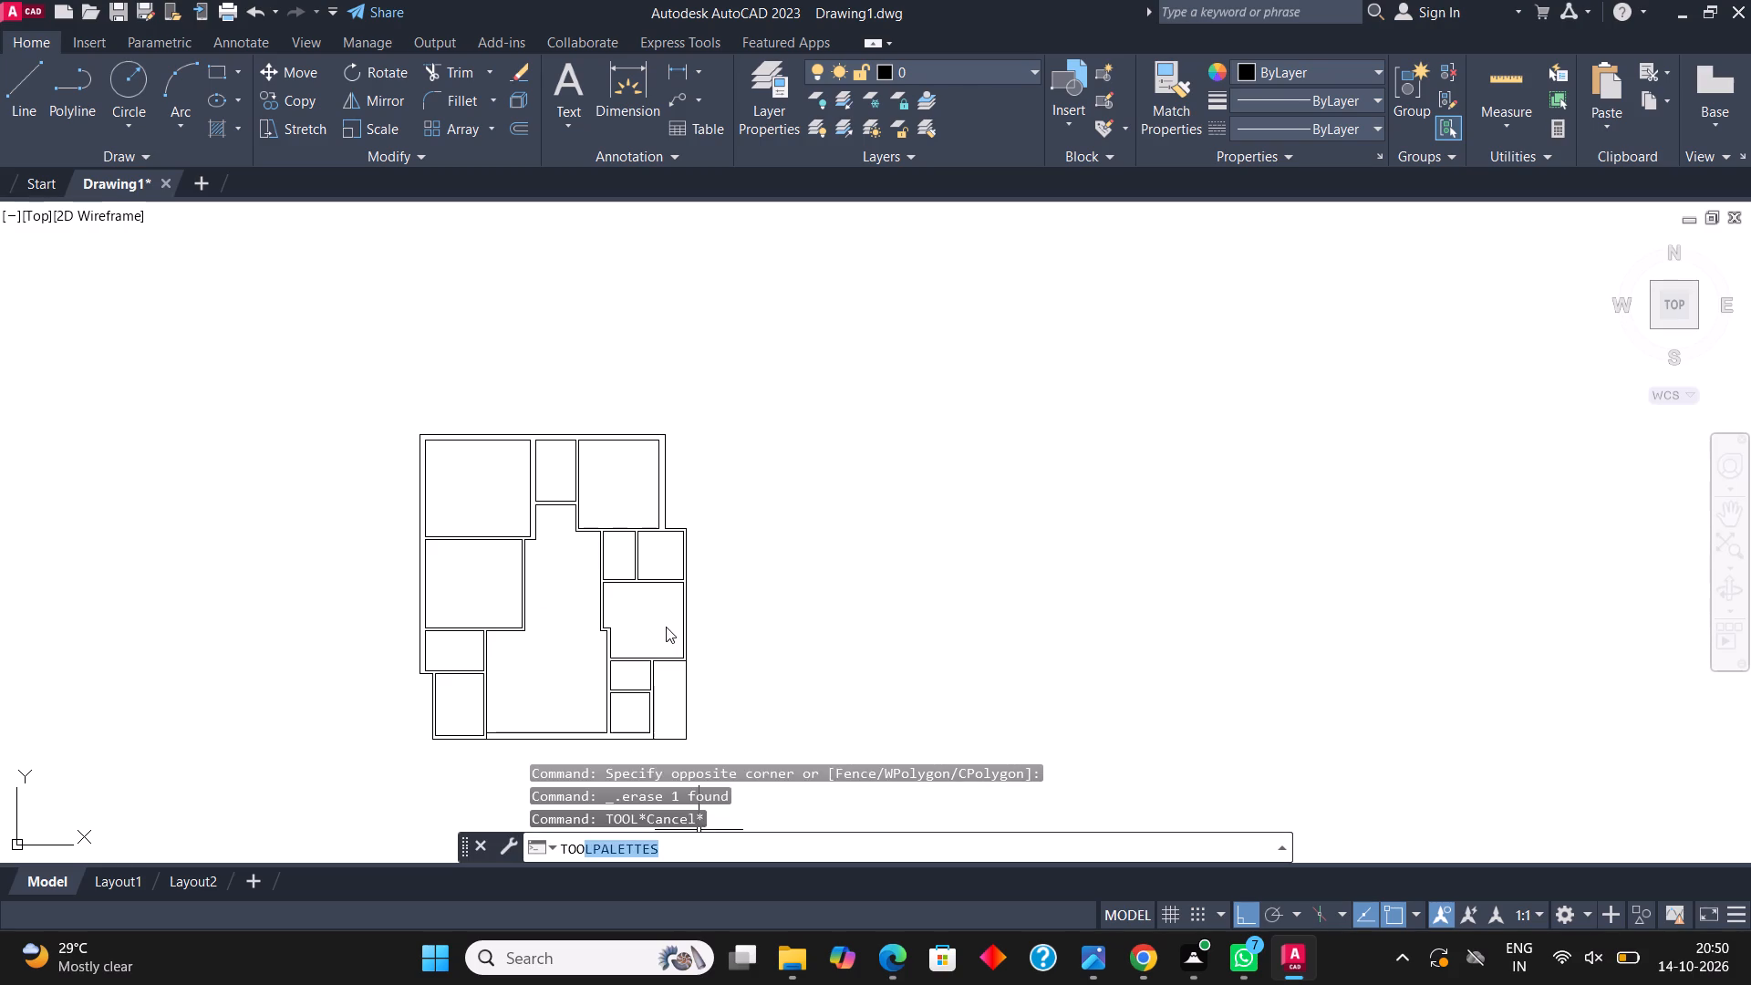
left_click(981, 198)
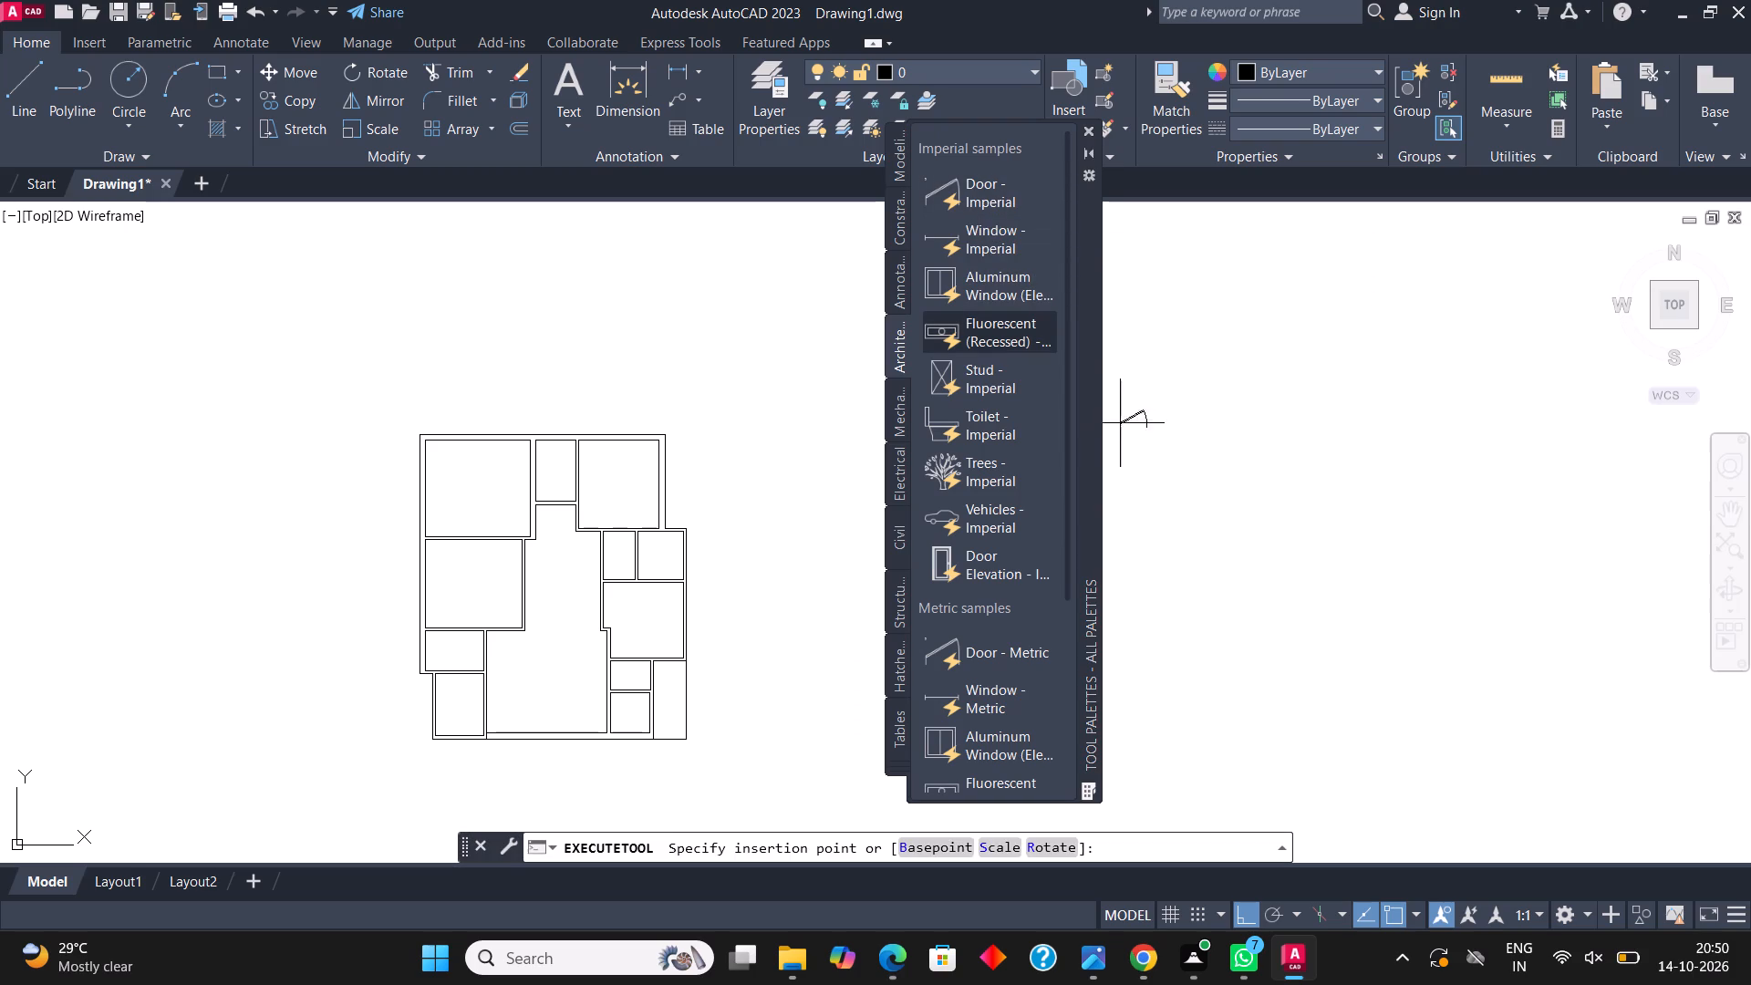
left_click(1176, 419)
left_click(987, 420)
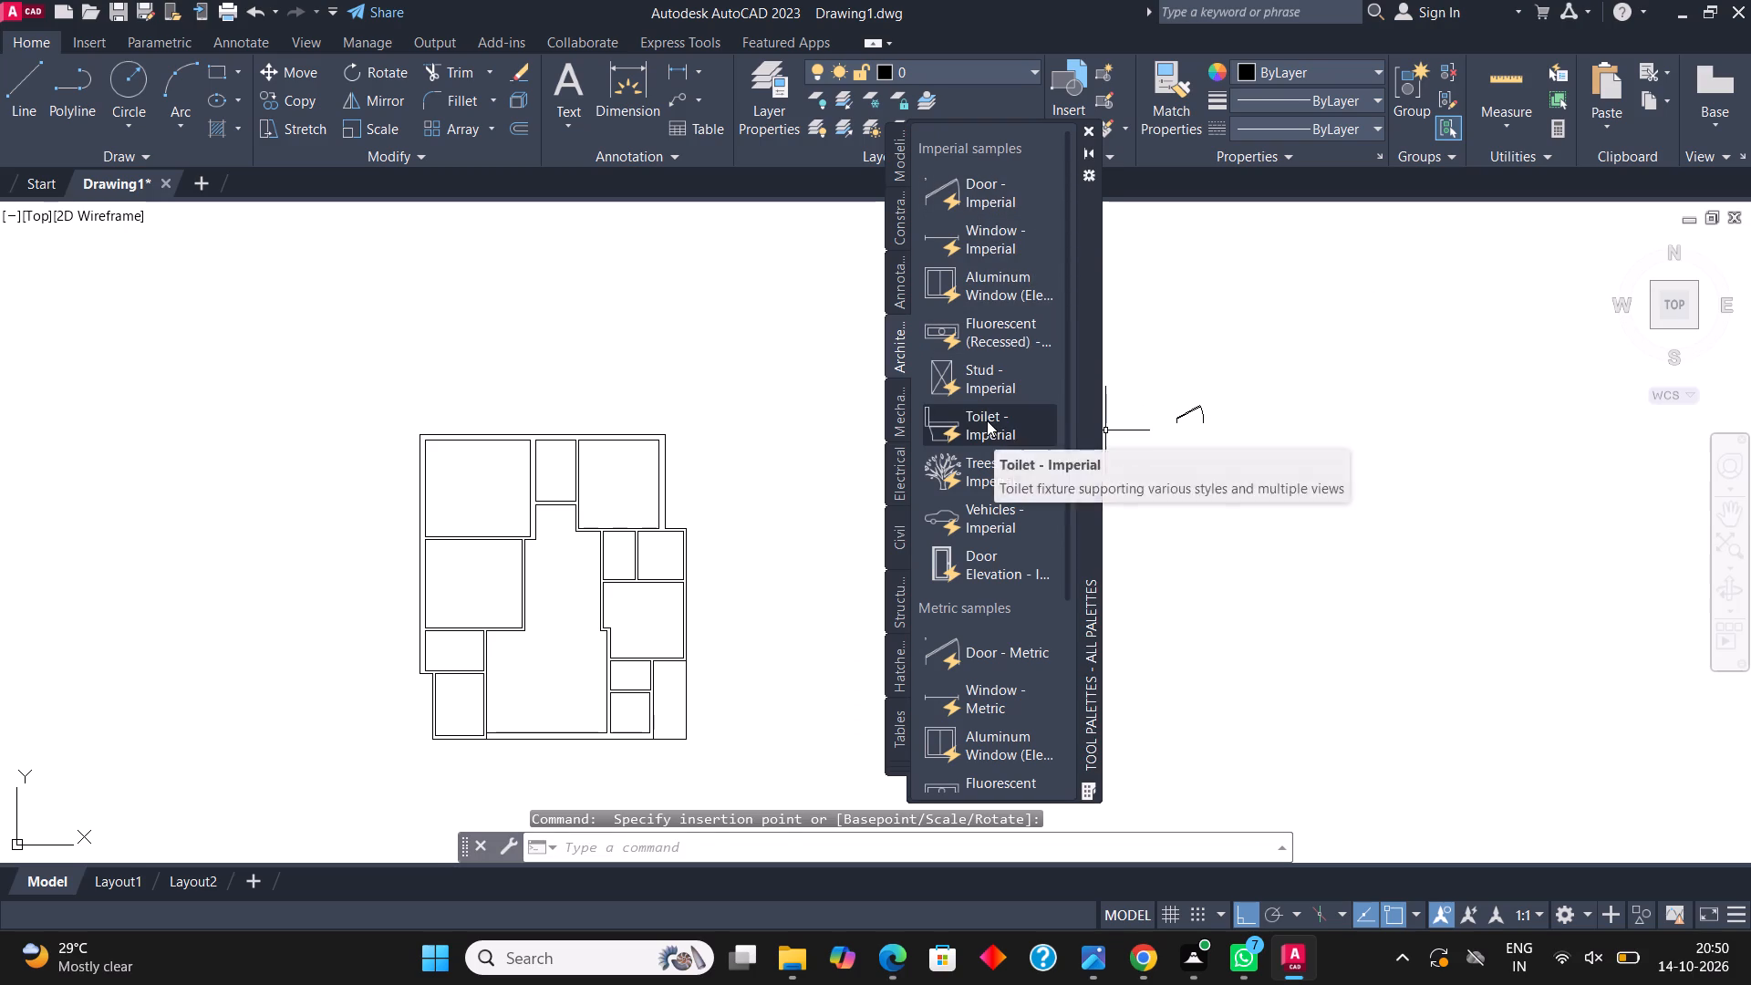
left_click(1294, 416)
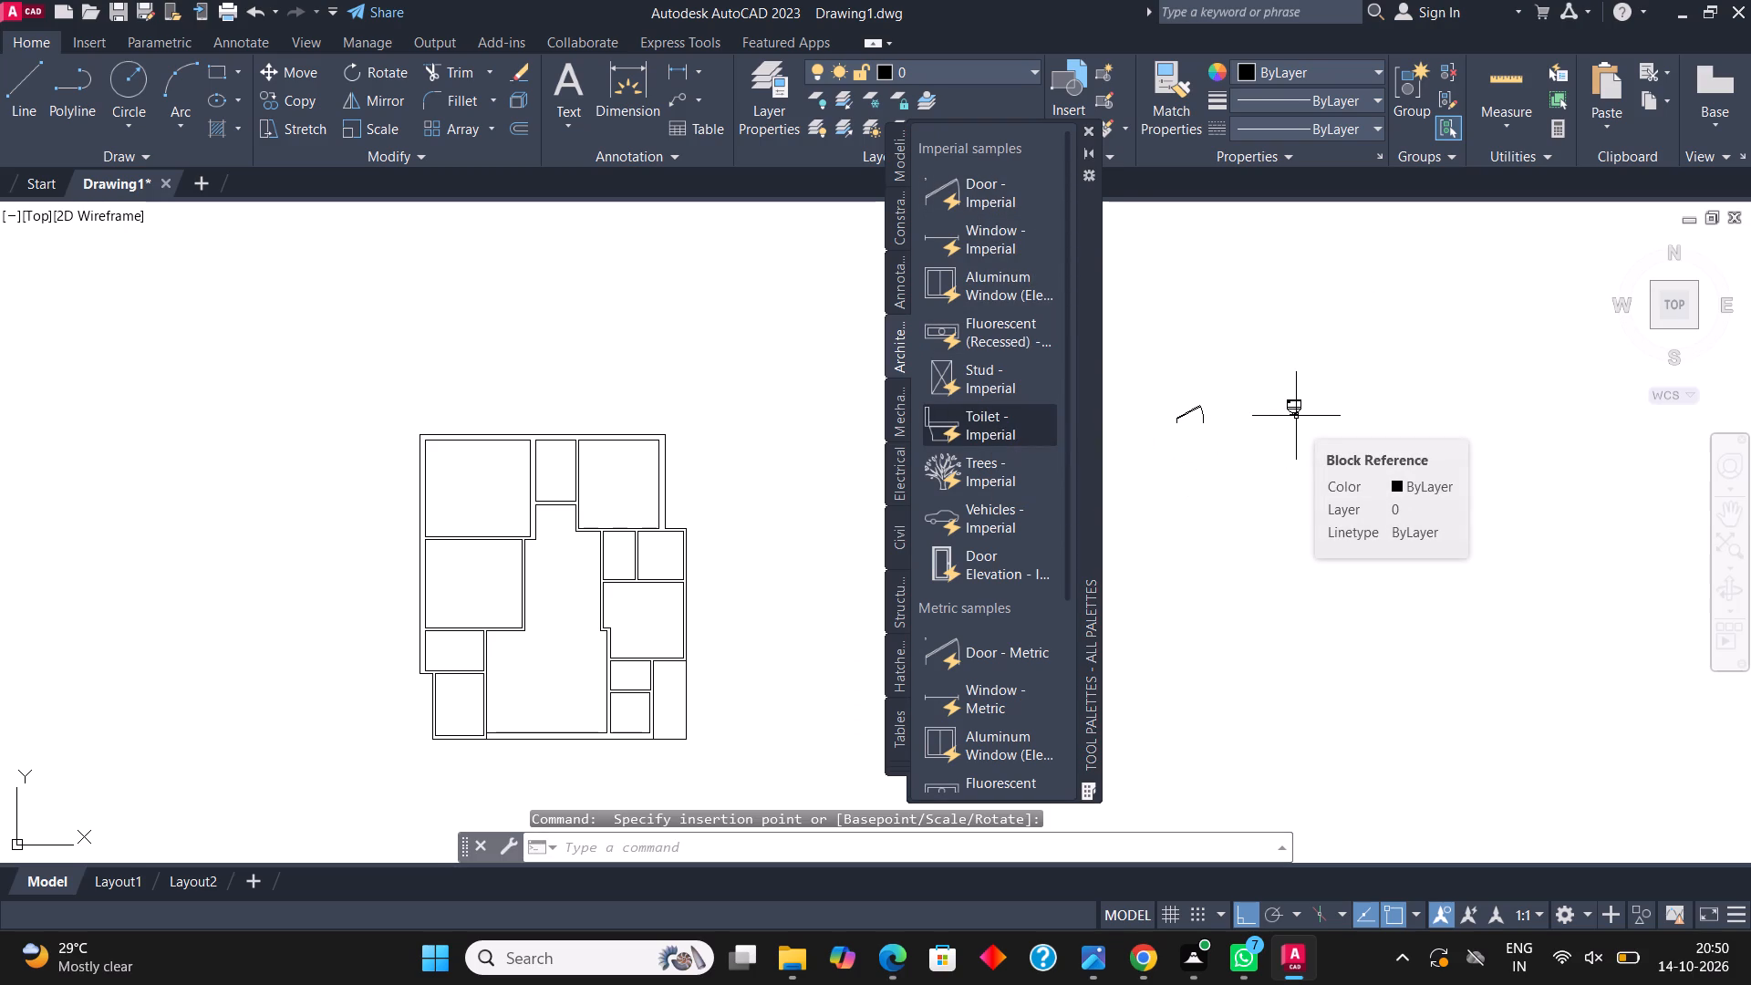
left_click(1084, 132)
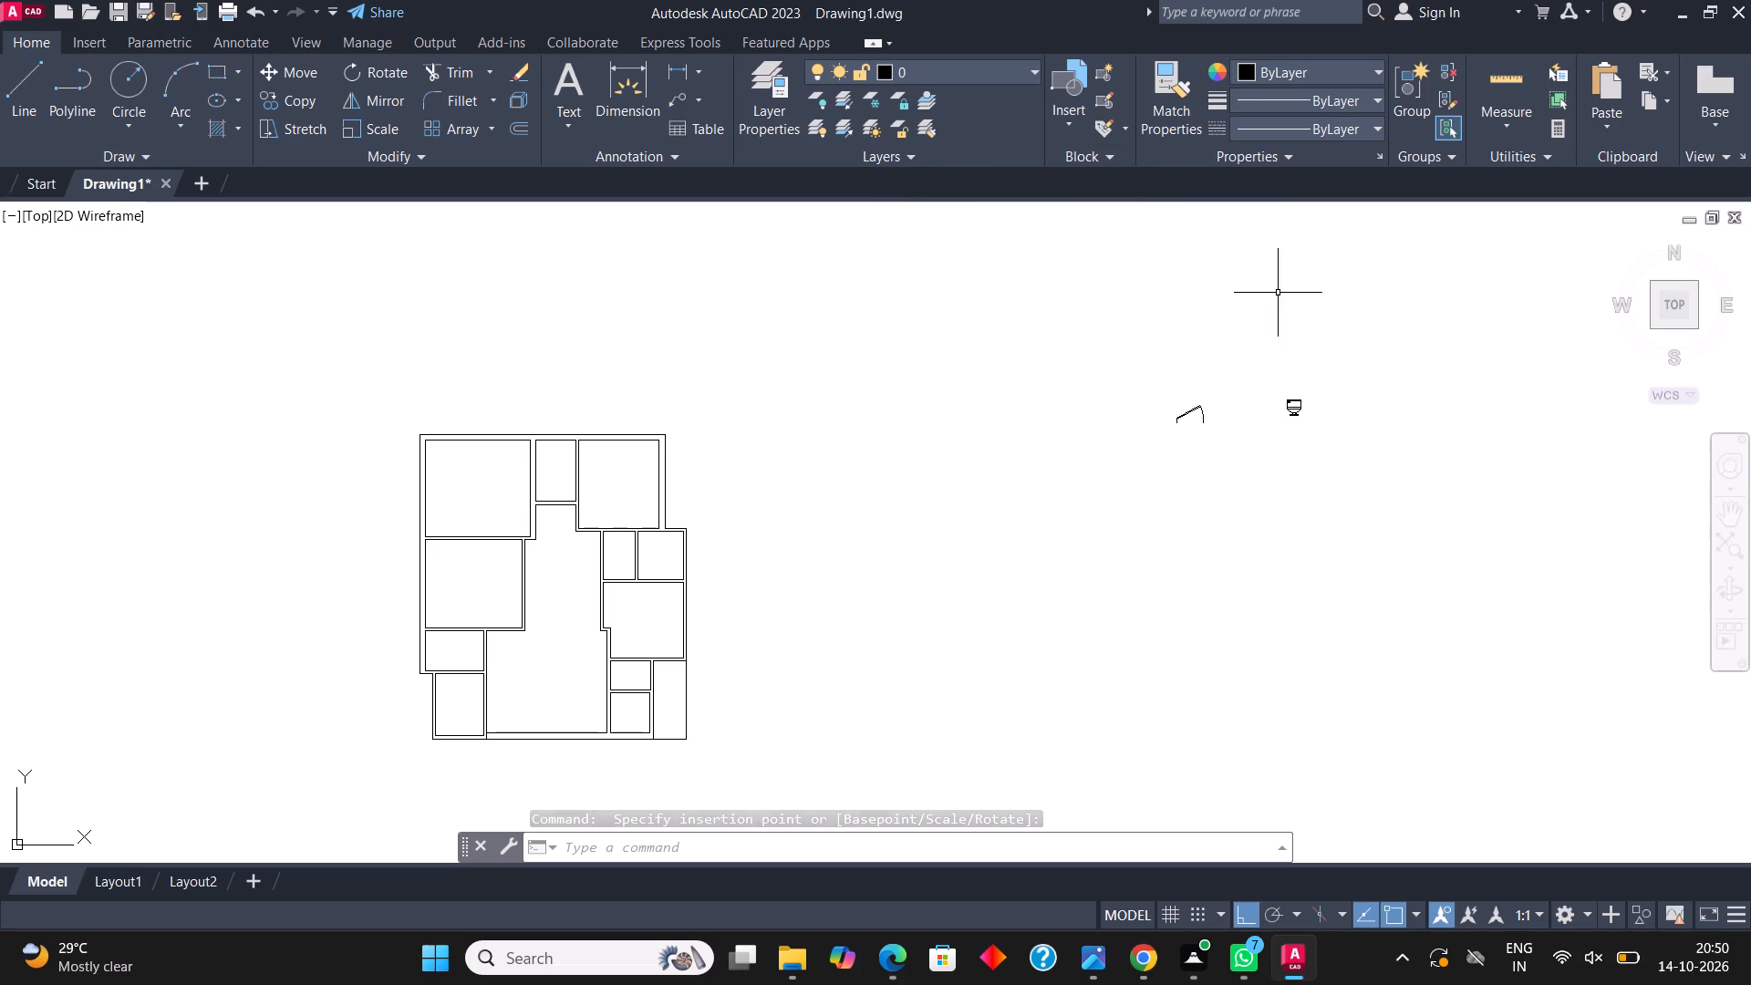
Switch the toilet block's view to Elongated (Plan).
scroll(1314, 402, "up", 4)
left_click(1202, 407)
left_click(1133, 412)
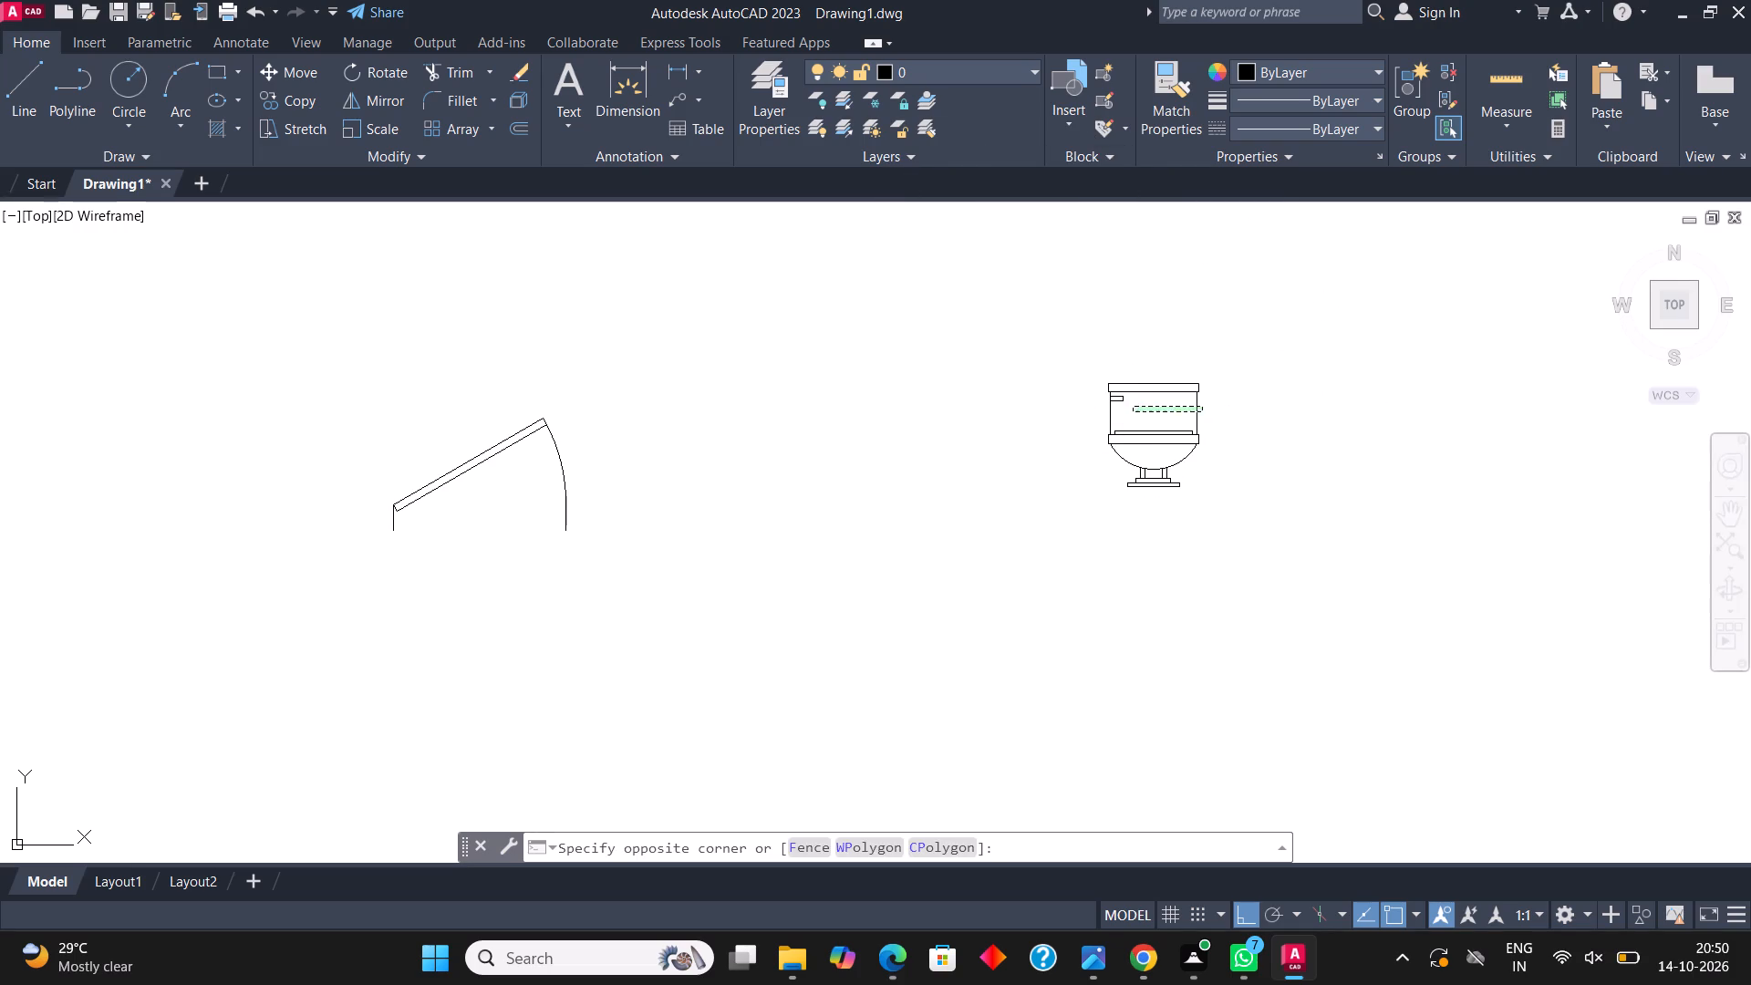
left_click(1086, 514)
left_click(1174, 553)
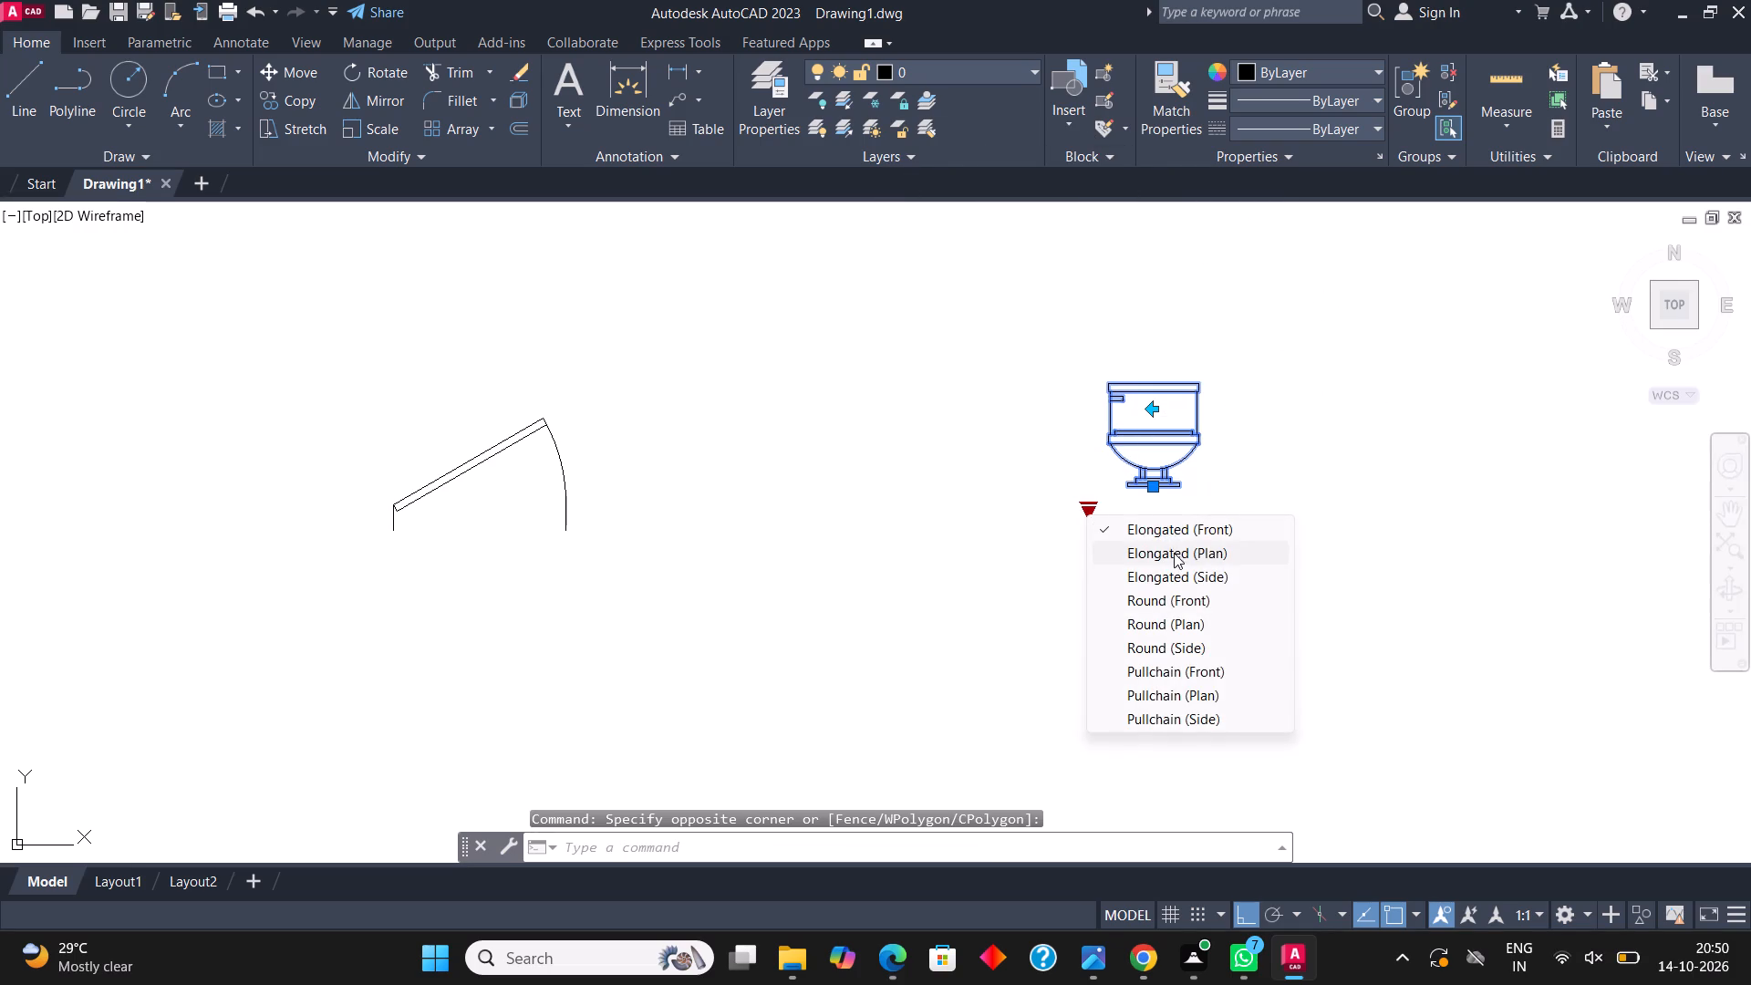
Set the door block's opening angle to Open 90º.
left_click(462, 477)
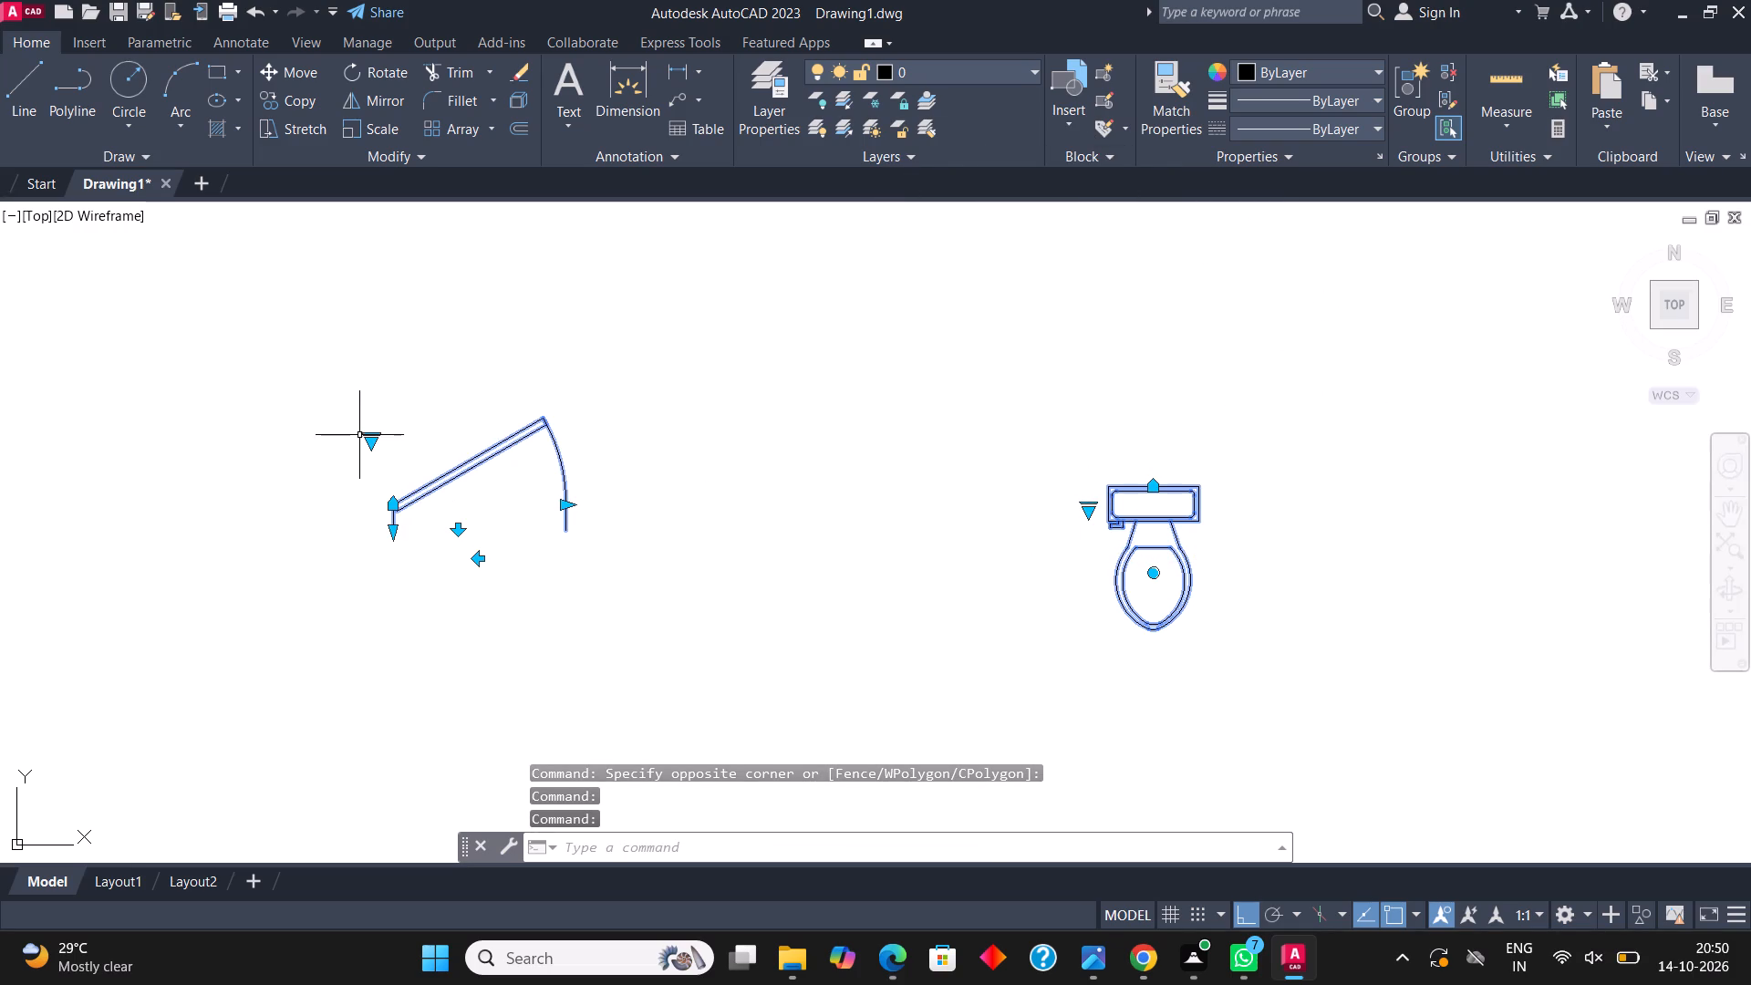
left_click(369, 441)
left_click(468, 527)
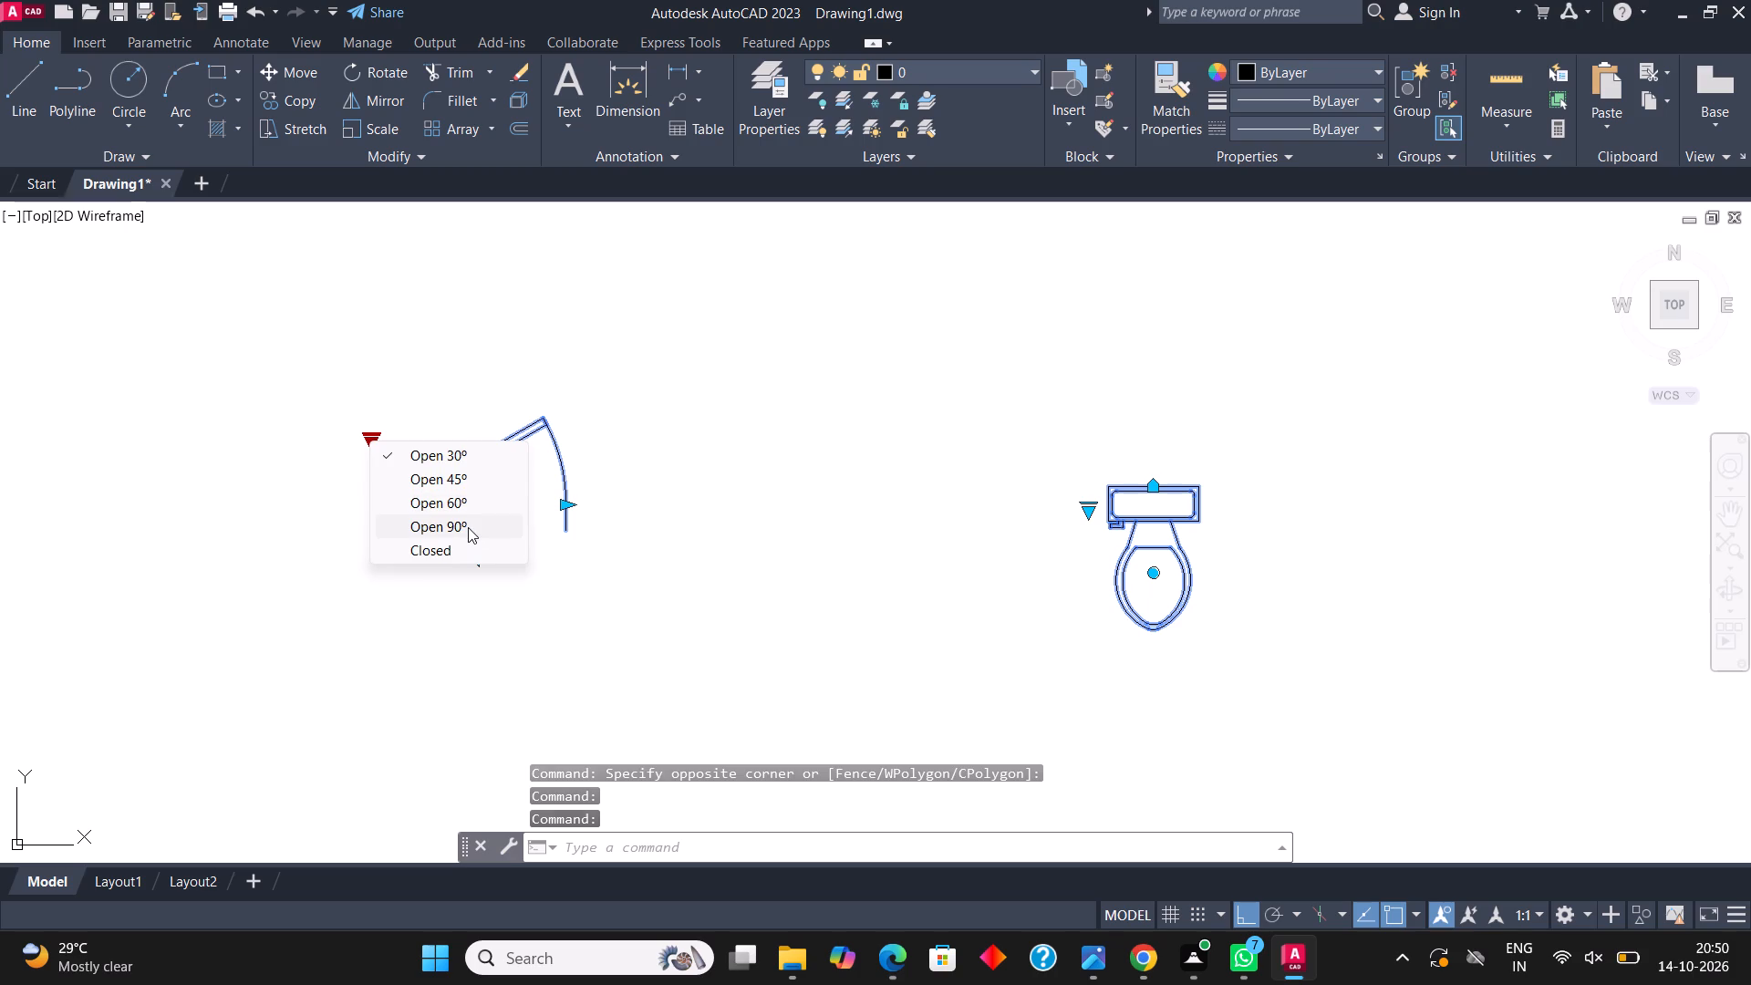
middle_click_drag(707, 524, 610, 568)
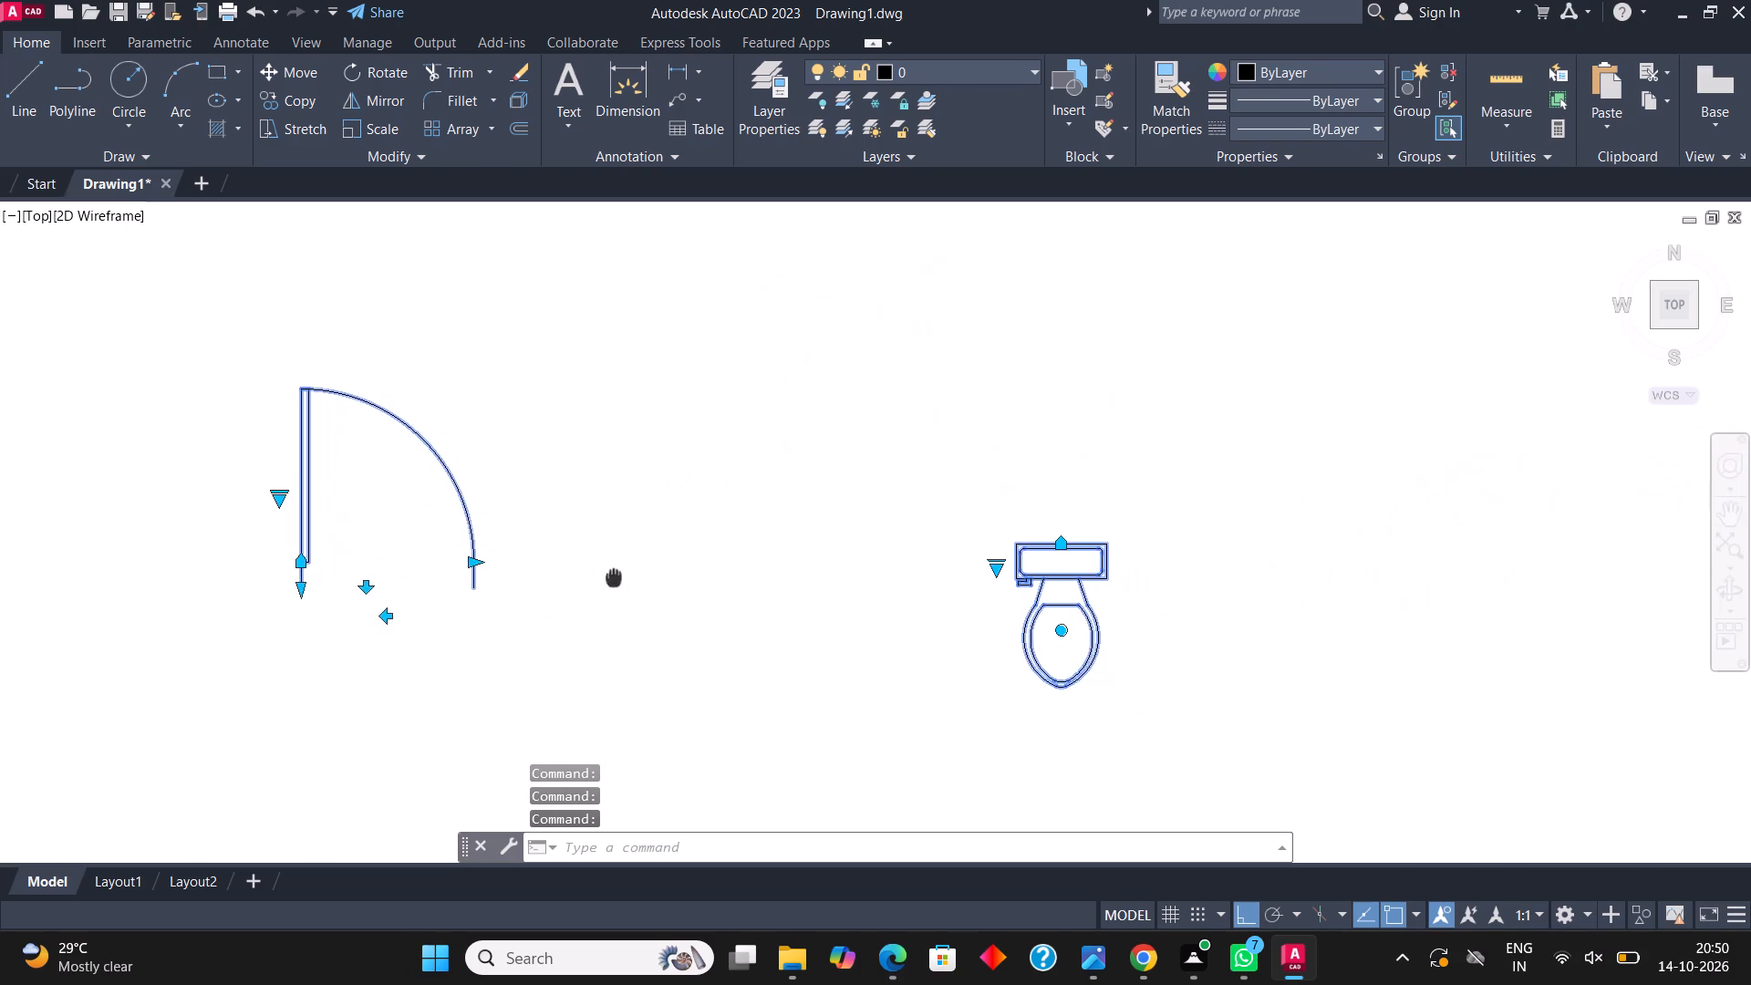
middle_click_drag(610, 568, 616, 550)
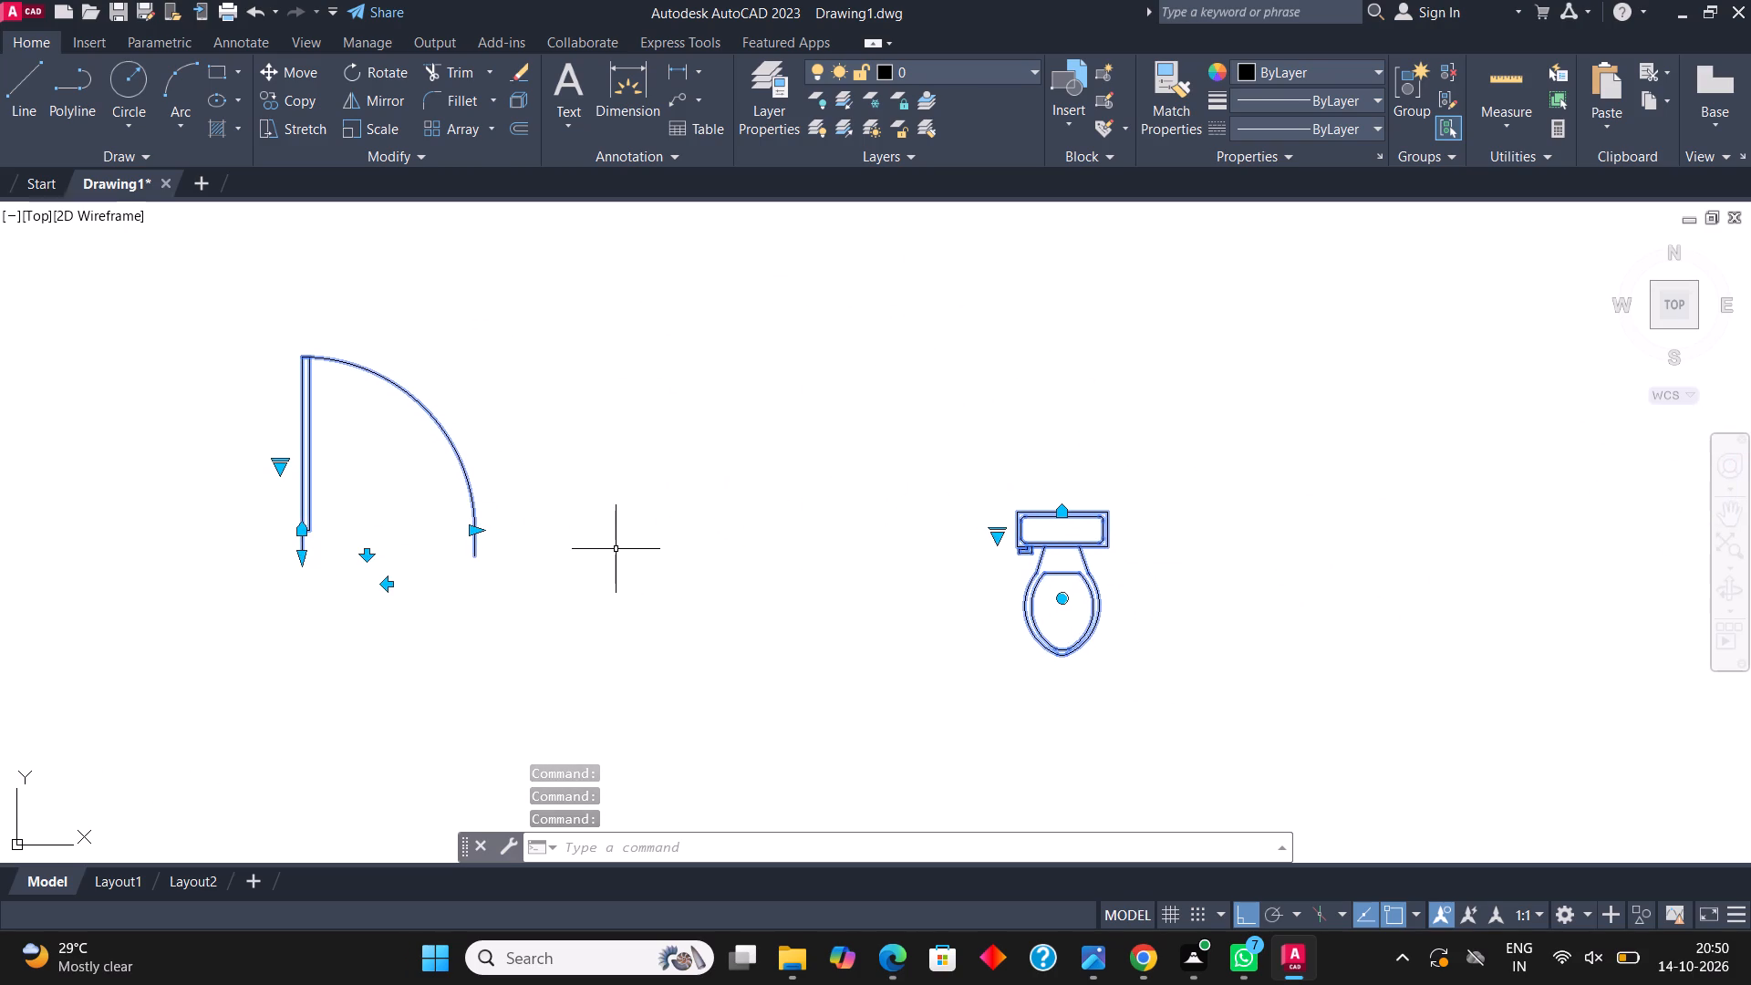
key("Escape")
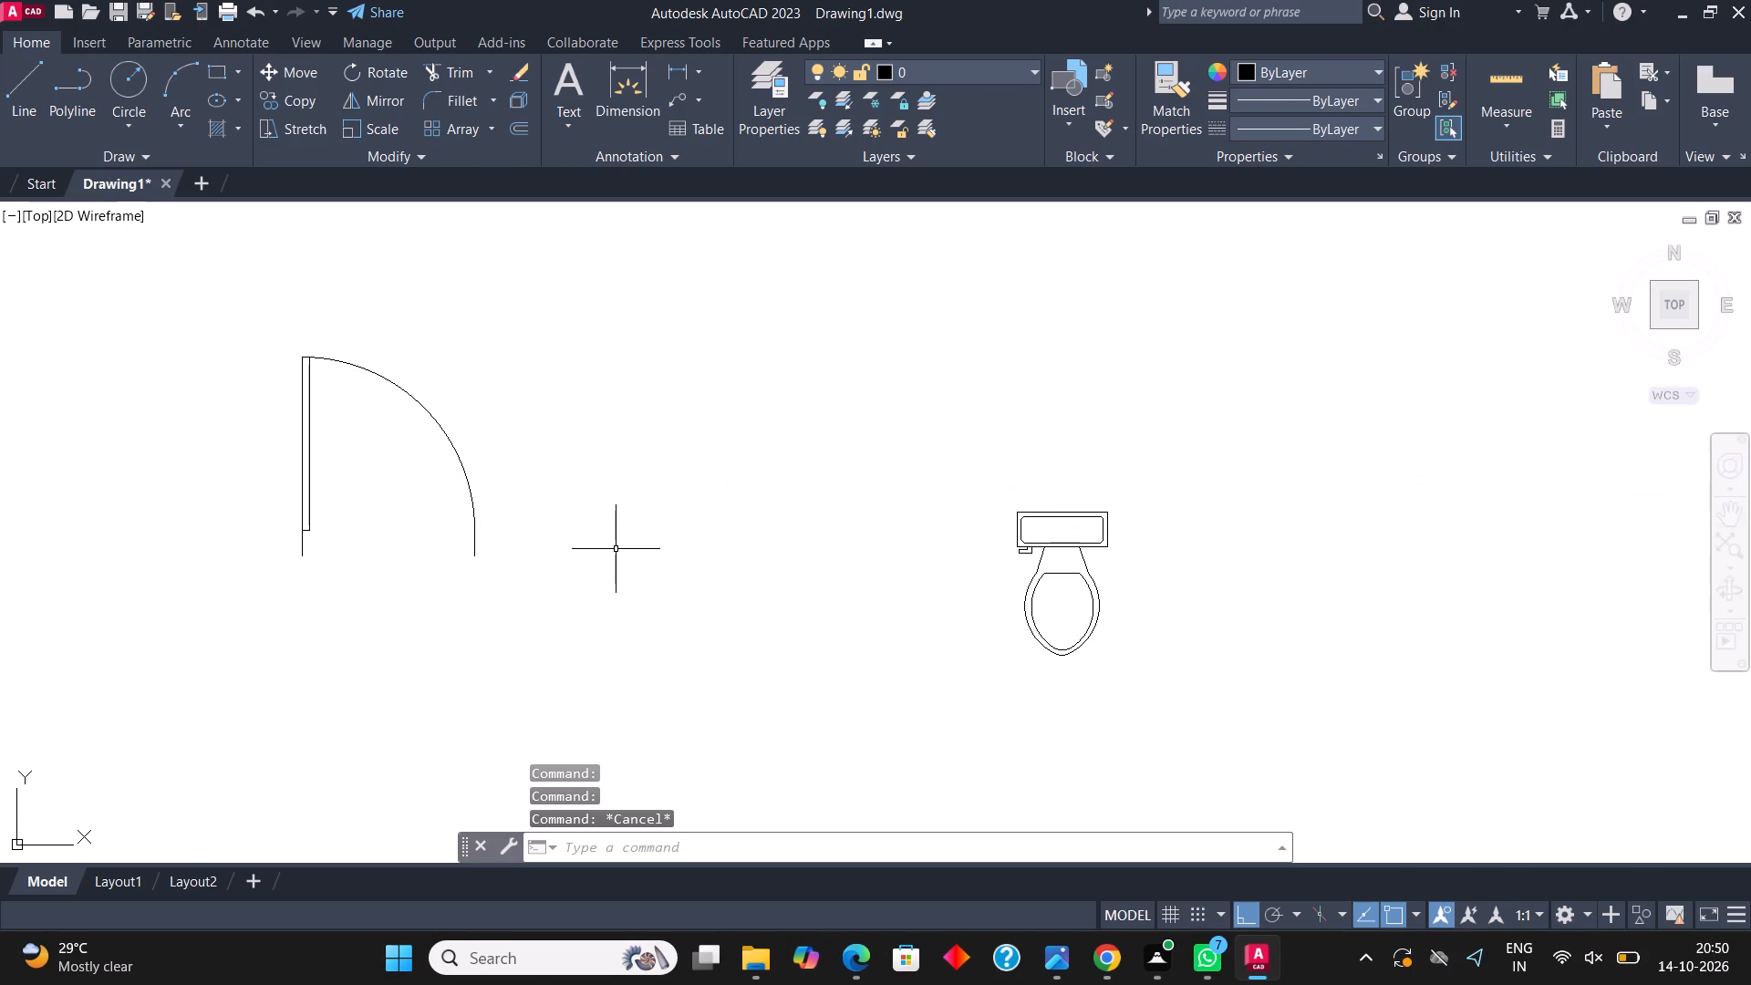
Mirror the toilet block across a horizontal line above it, keeping the original.
left_click_drag(1120, 602, 1093, 556)
left_click(927, 444)
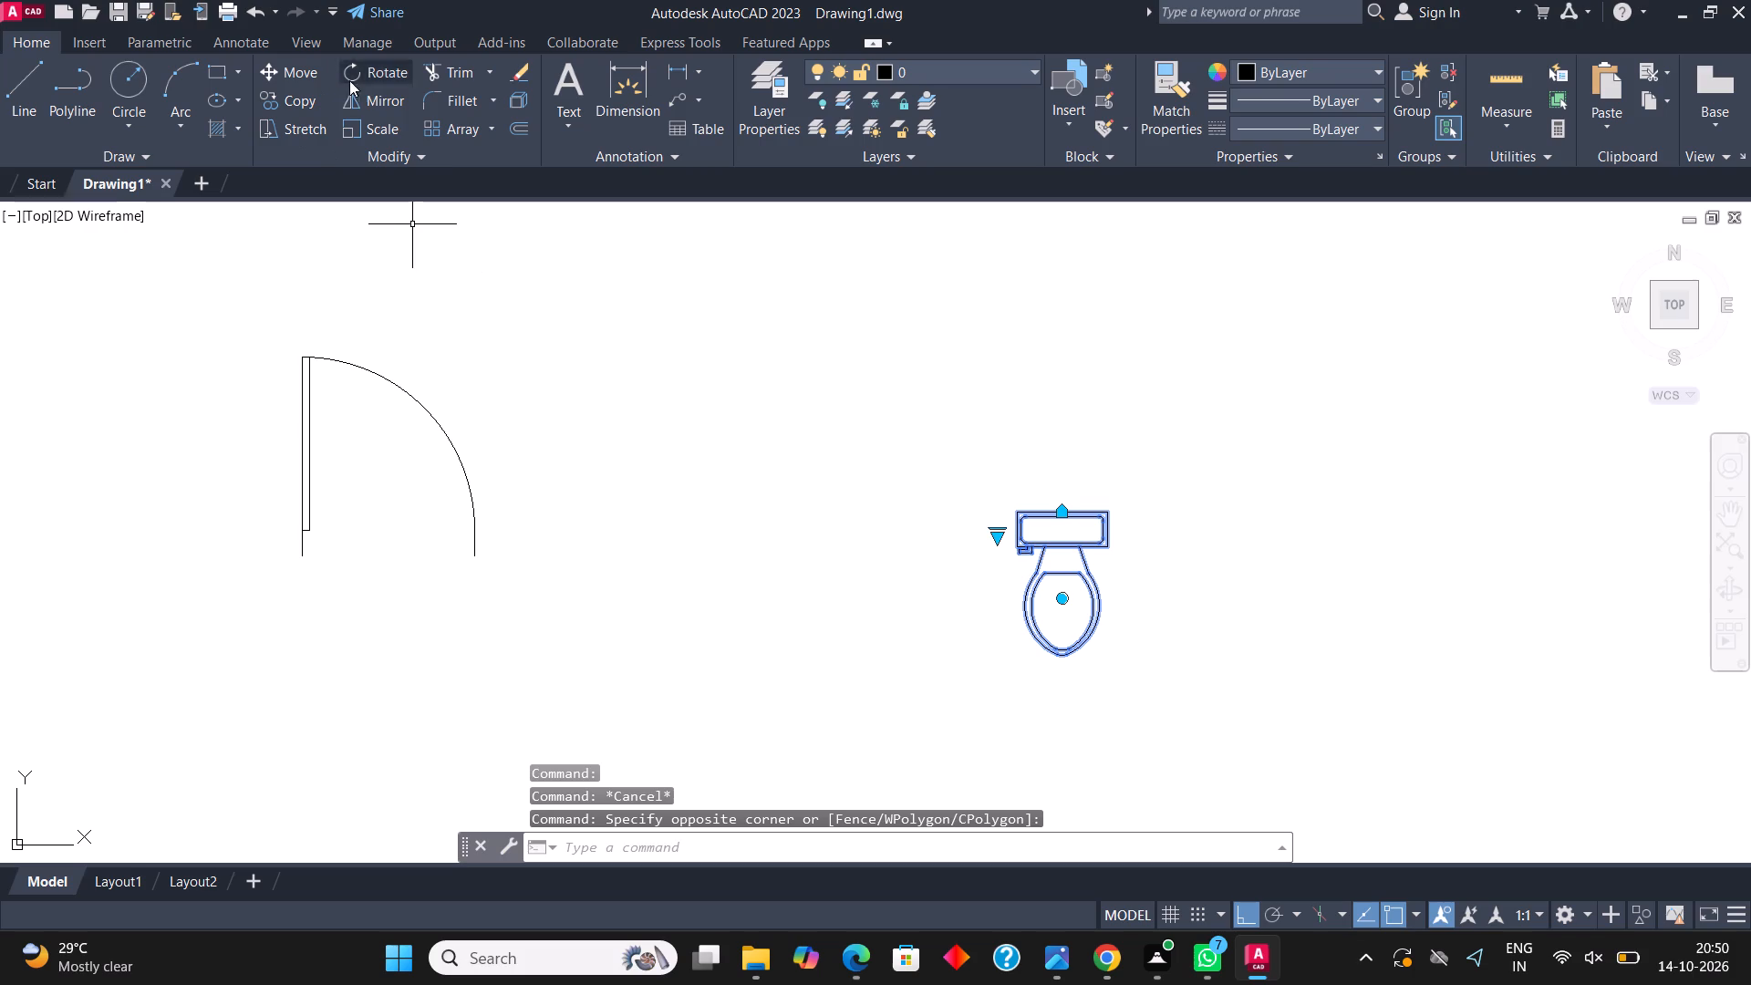
left_click(367, 94)
left_click(1056, 457)
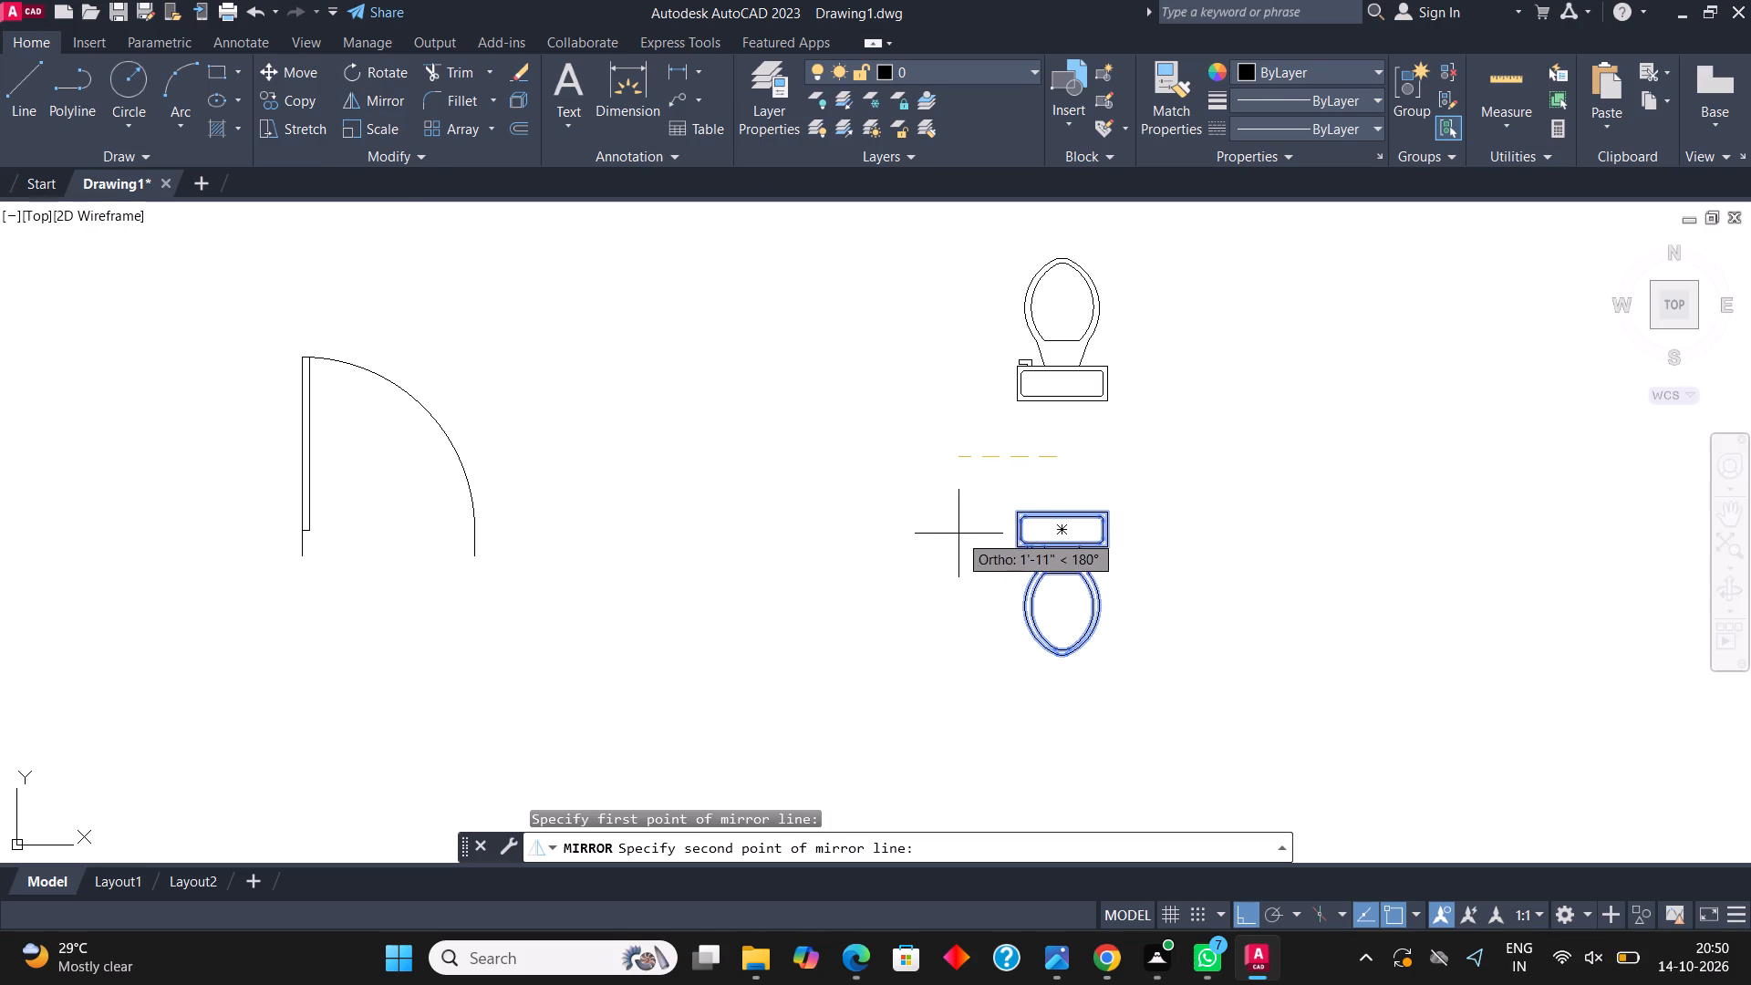
left_click(919, 523)
left_click(843, 840)
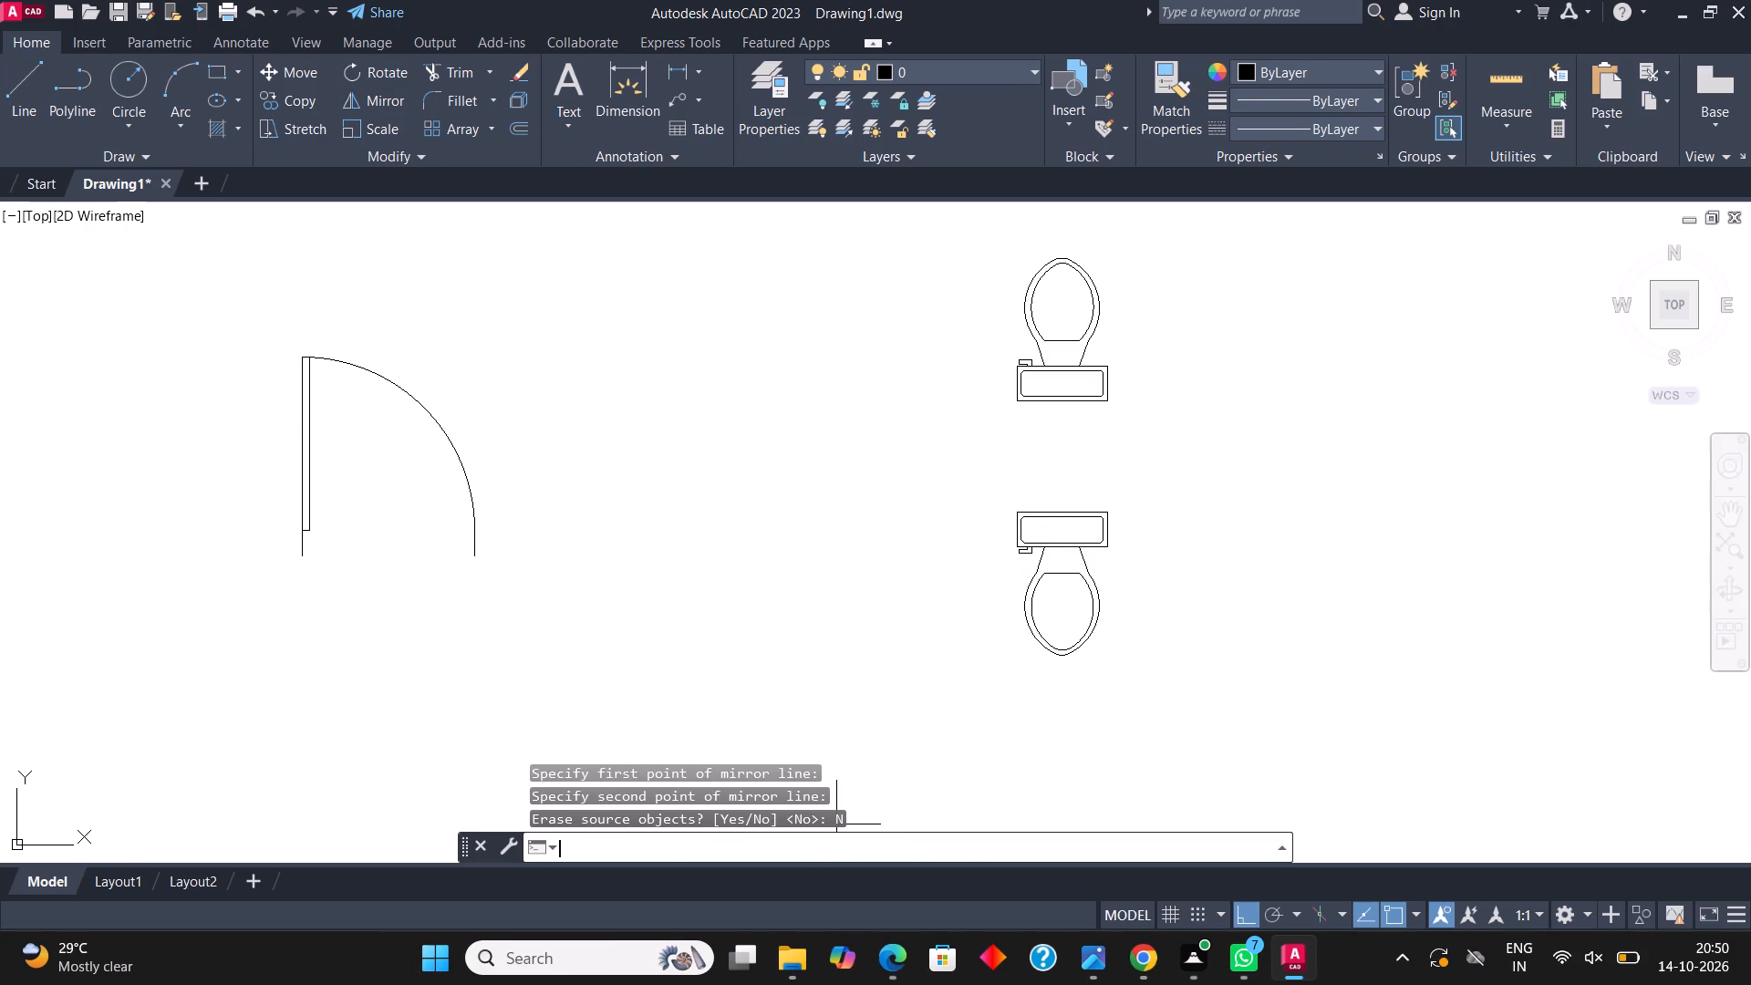
Mirror the door block across a vertical line beside its swing side, keeping the original.
scroll(923, 728, "down", 2)
middle_click_drag(808, 647, 1008, 627)
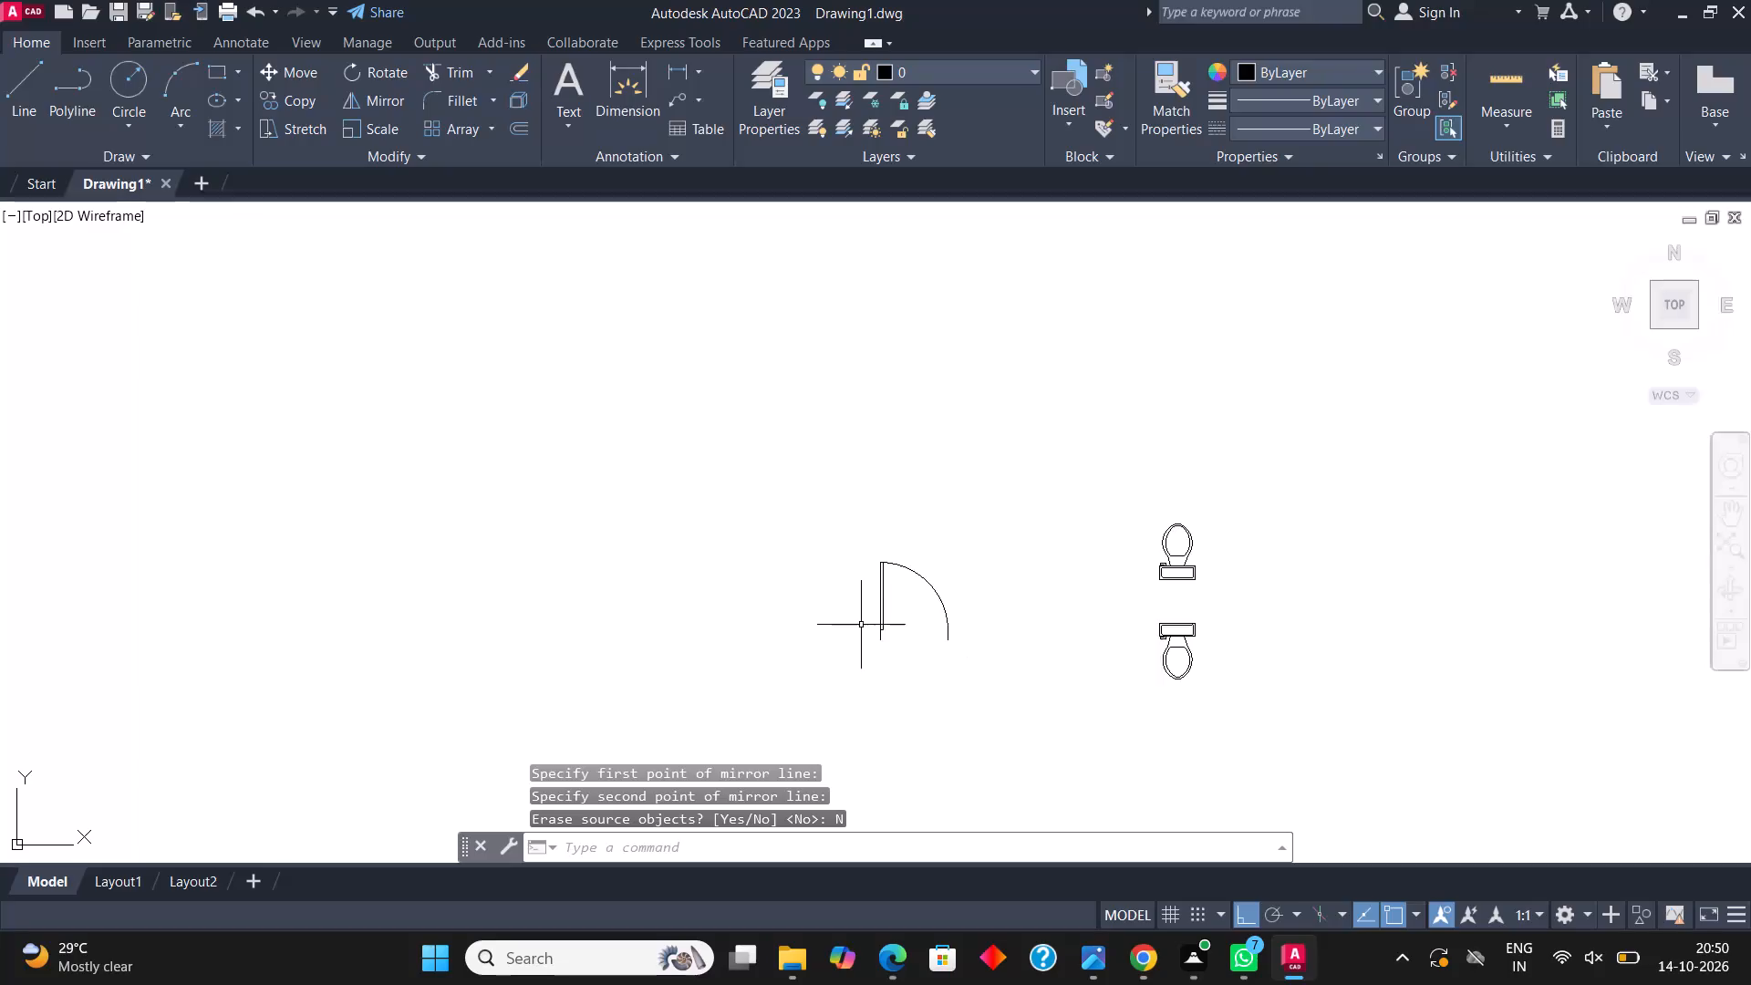
scroll(866, 614, "up", 1)
left_click(880, 607)
left_click(886, 598)
left_click(896, 614)
left_click(877, 586)
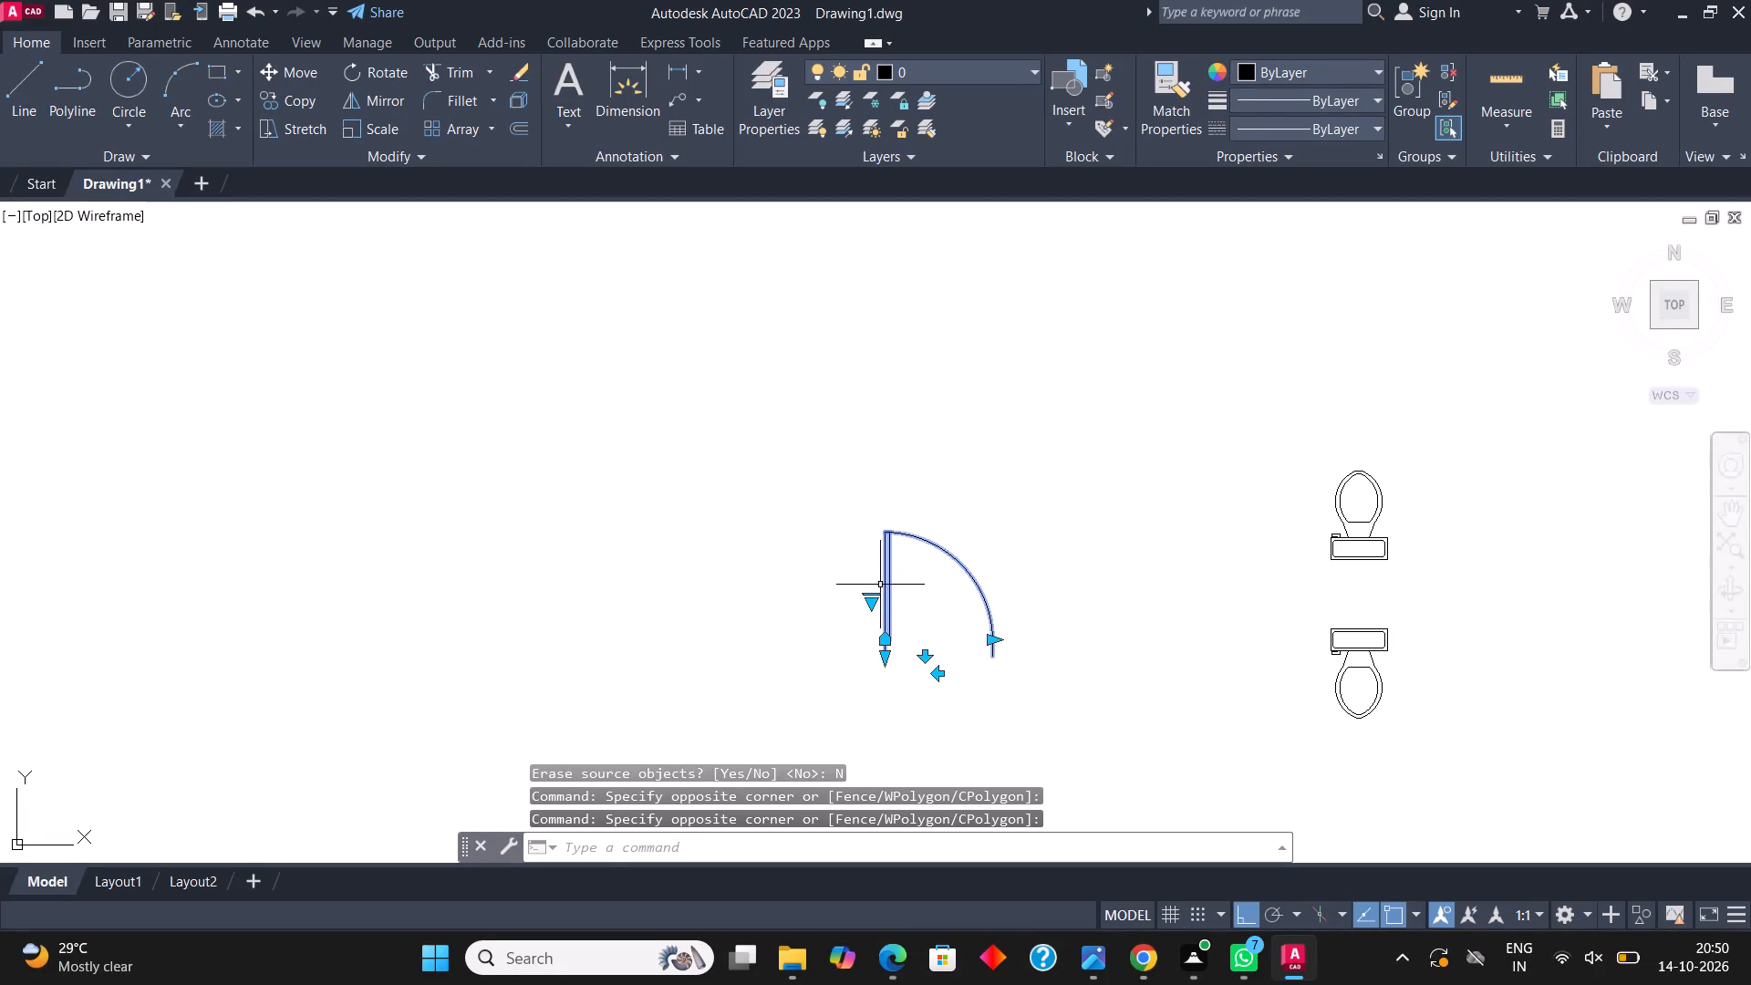
left_click(363, 99)
left_click(1016, 640)
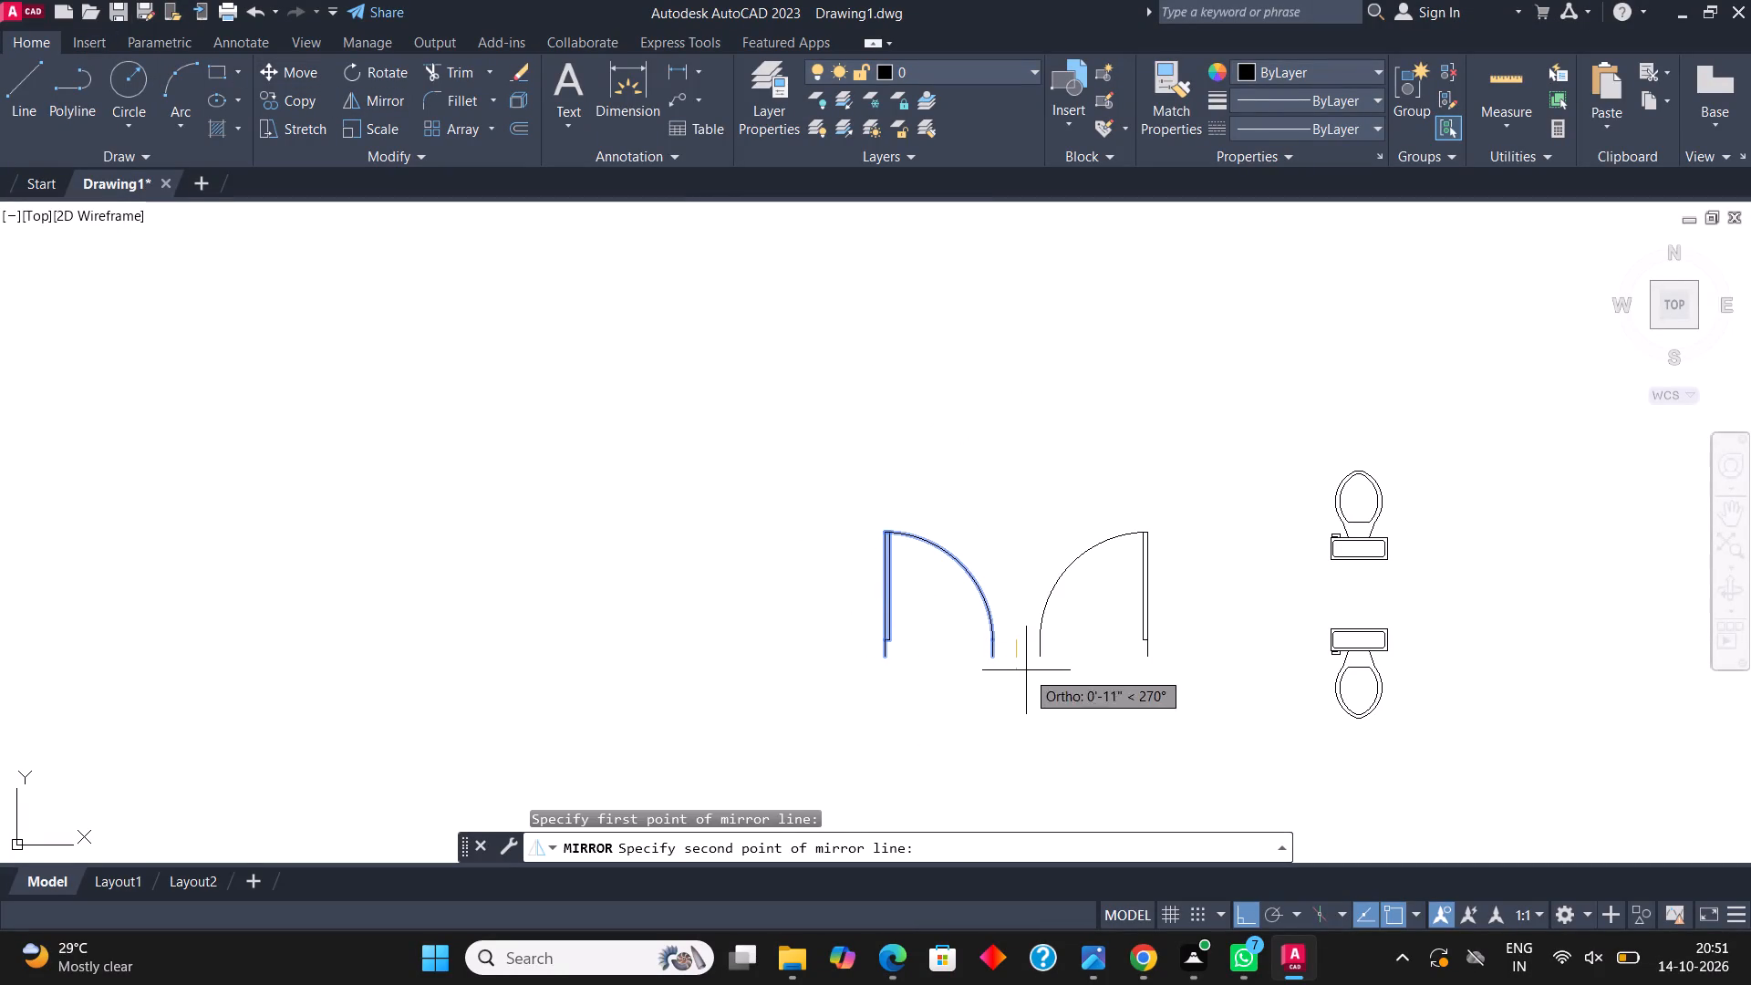
left_click(1026, 693)
left_click(849, 844)
Mirror both door blocks across a horizontal line below them, keeping the originals.
middle_click_drag(1056, 646, 1045, 626)
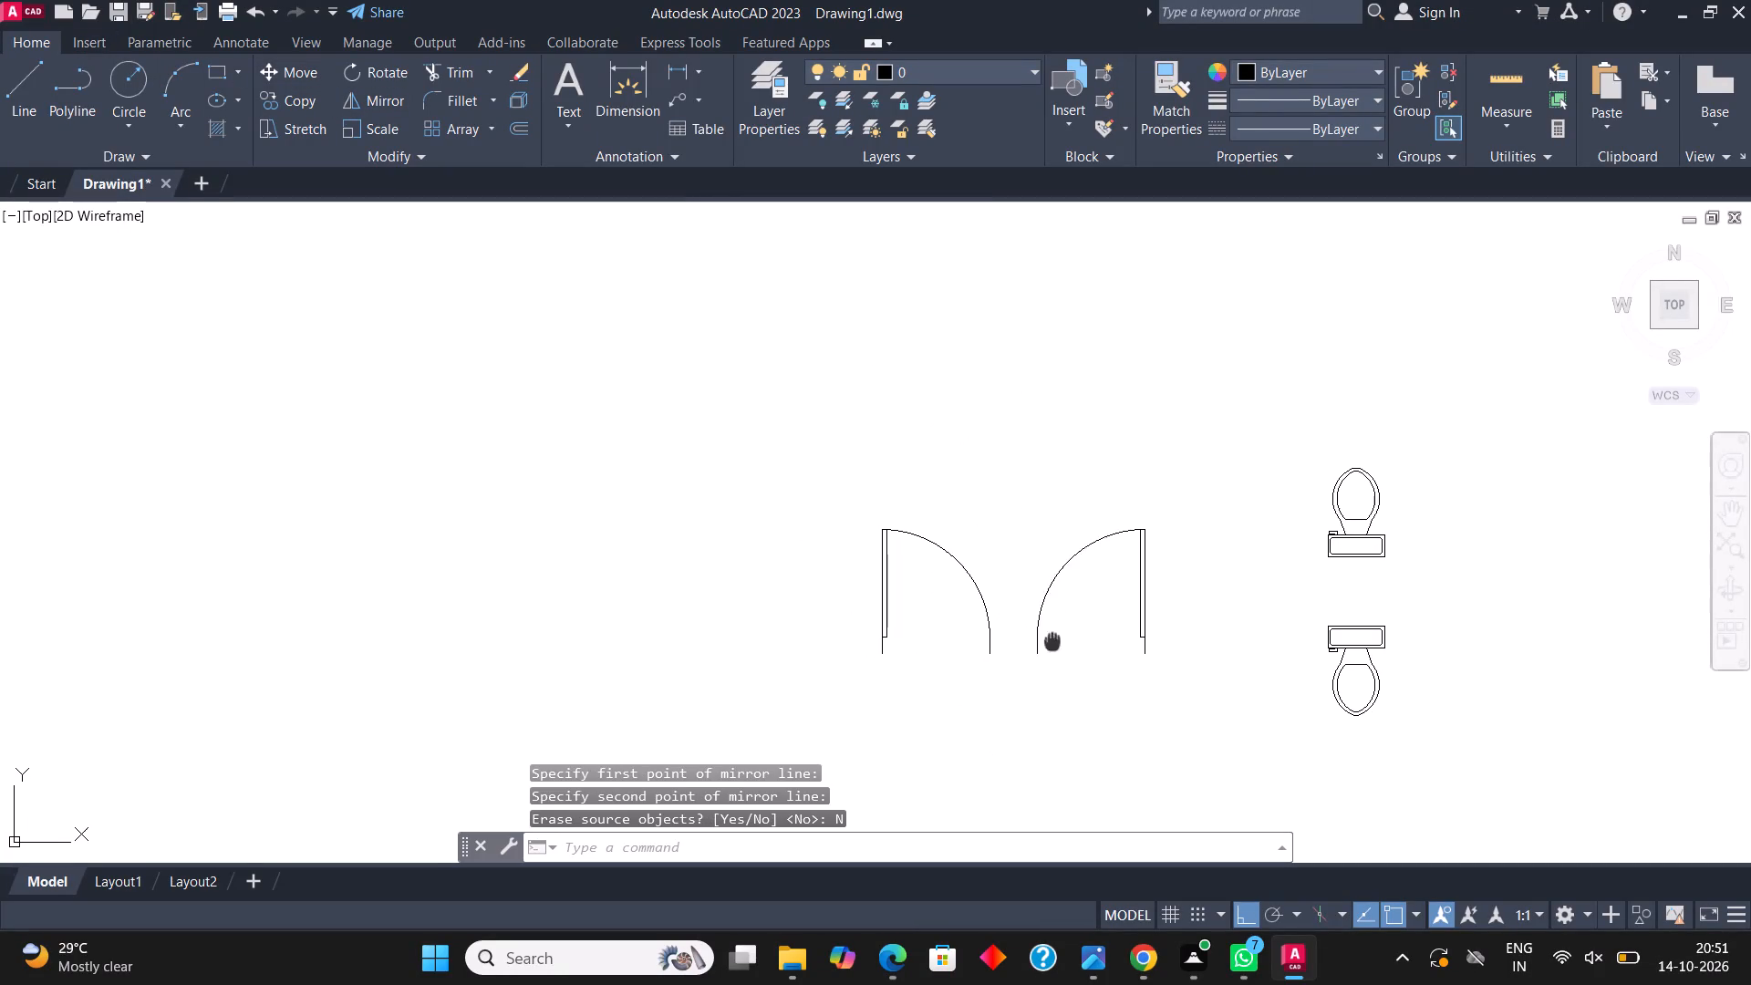
middle_click_drag(1045, 626, 998, 522)
scroll(1003, 531, "up", 1)
left_click_drag(1010, 534, 1001, 518)
left_click(752, 410)
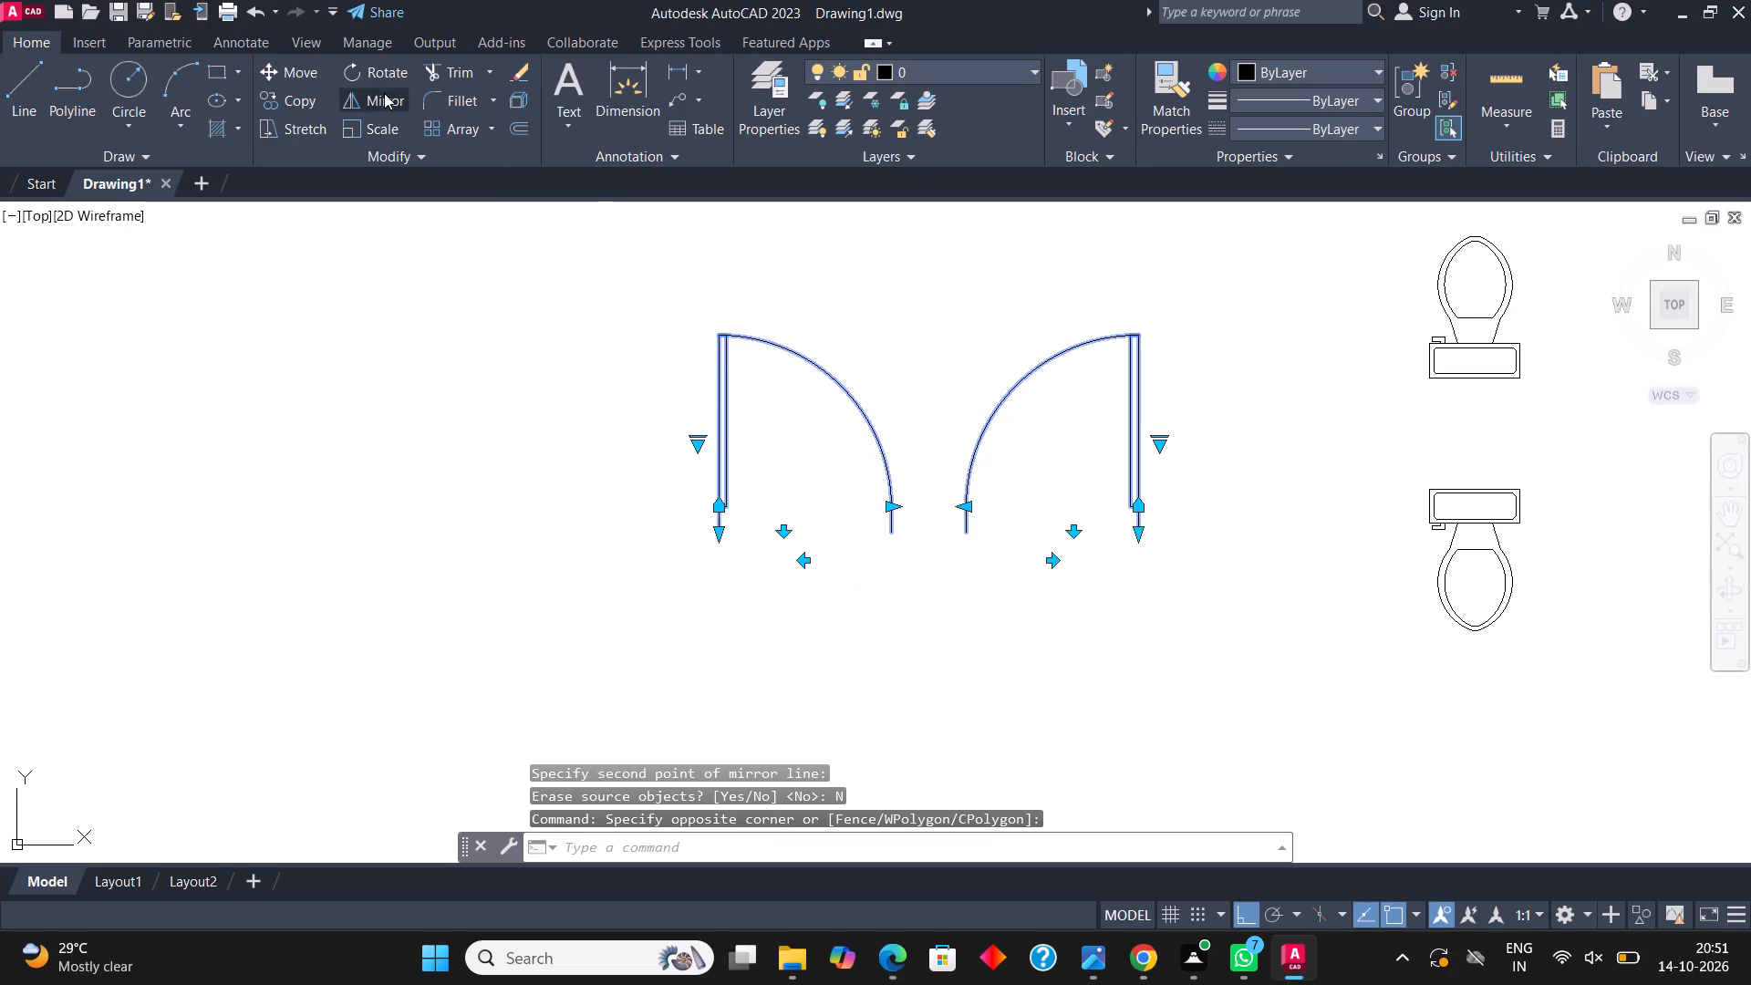
left_click(384, 93)
left_click(924, 578)
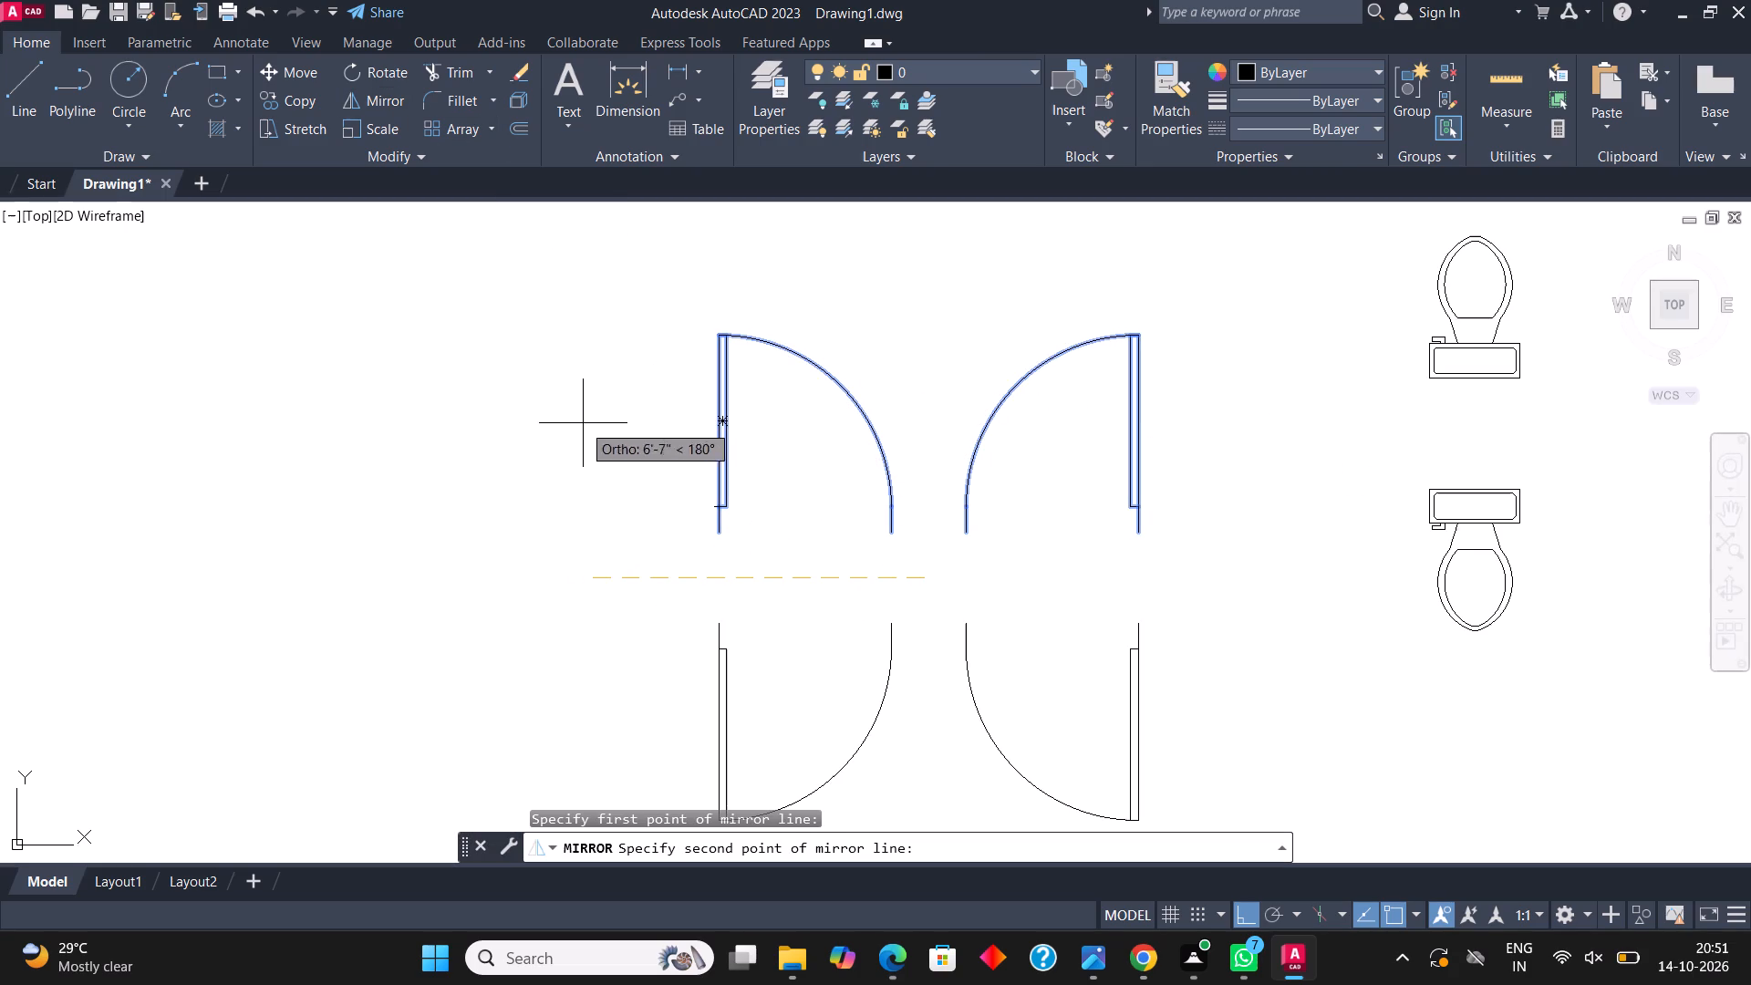
left_click(450, 470)
left_click(842, 830)
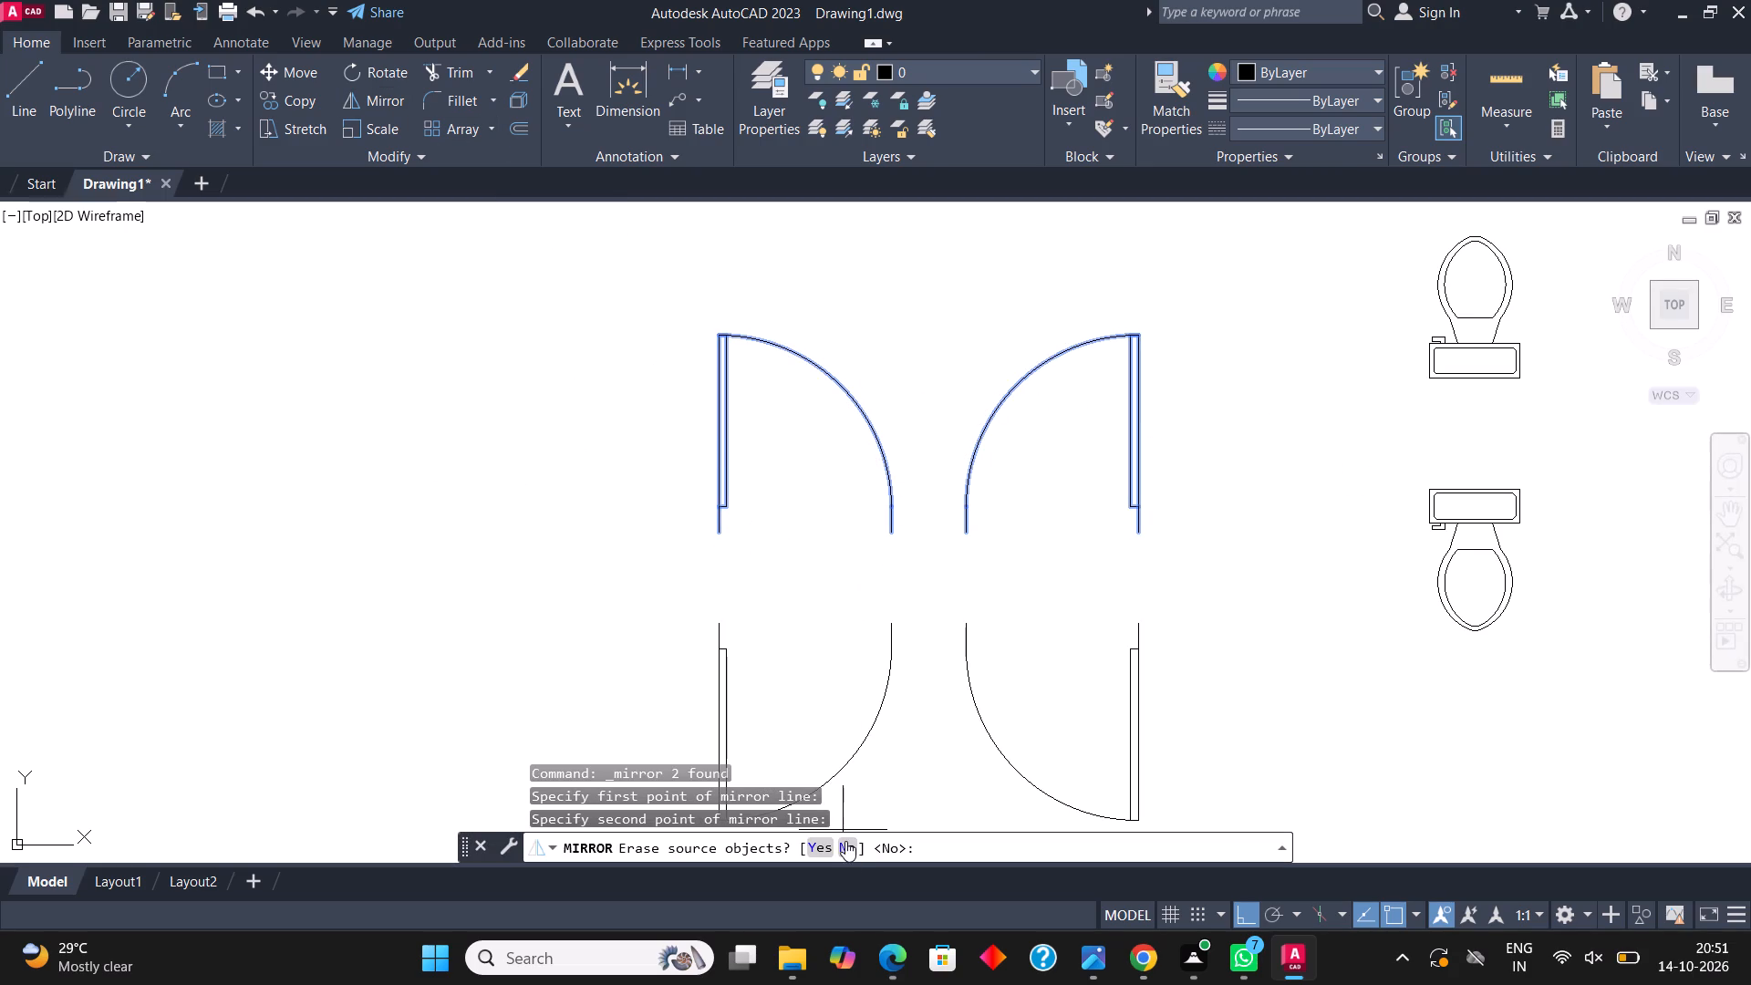
left_click(844, 848)
Copy the upper-left door of the four-door set into the empty area to its left.
scroll(771, 654, "down", 1)
middle_click_drag(735, 602, 1145, 589)
left_click(1124, 503)
left_click(1094, 512)
left_click_drag(1188, 528, 1166, 493)
left_click(1054, 463)
left_click(296, 90)
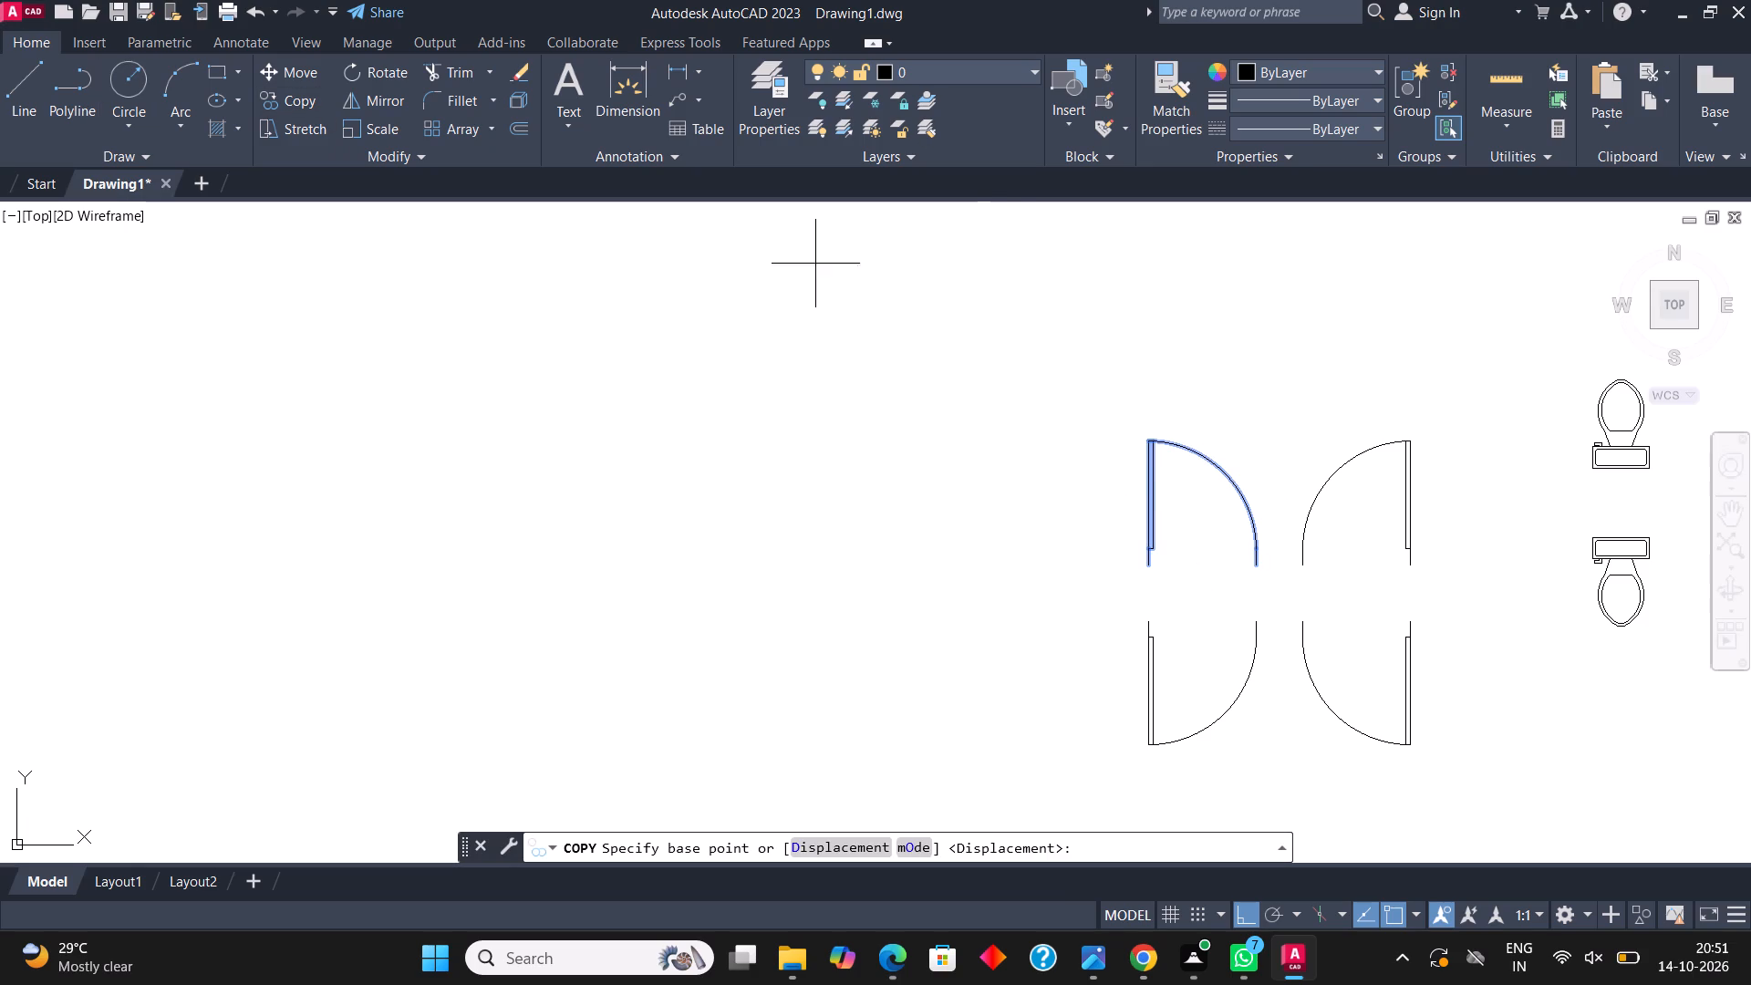
left_click(1217, 485)
left_click(670, 498)
key("Escape")
Rotate the copied door 90° counterclockwise so its leaf lies horizontally.
left_click(633, 585)
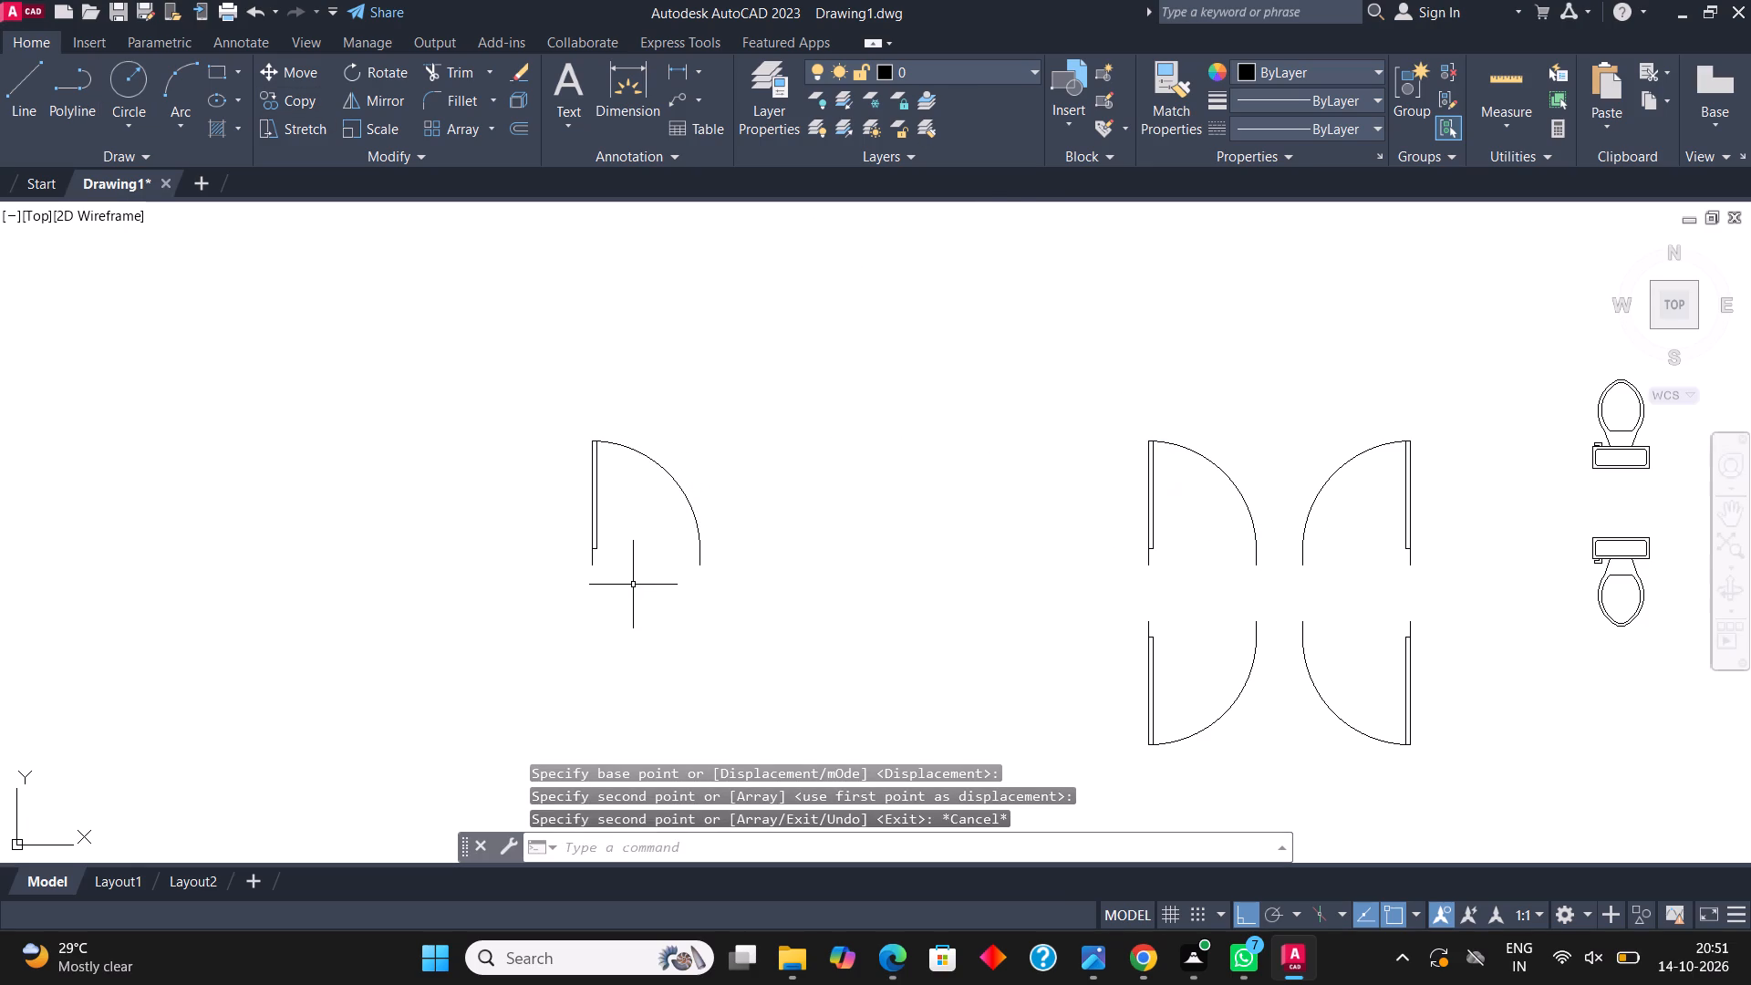
left_click(516, 444)
left_click(372, 67)
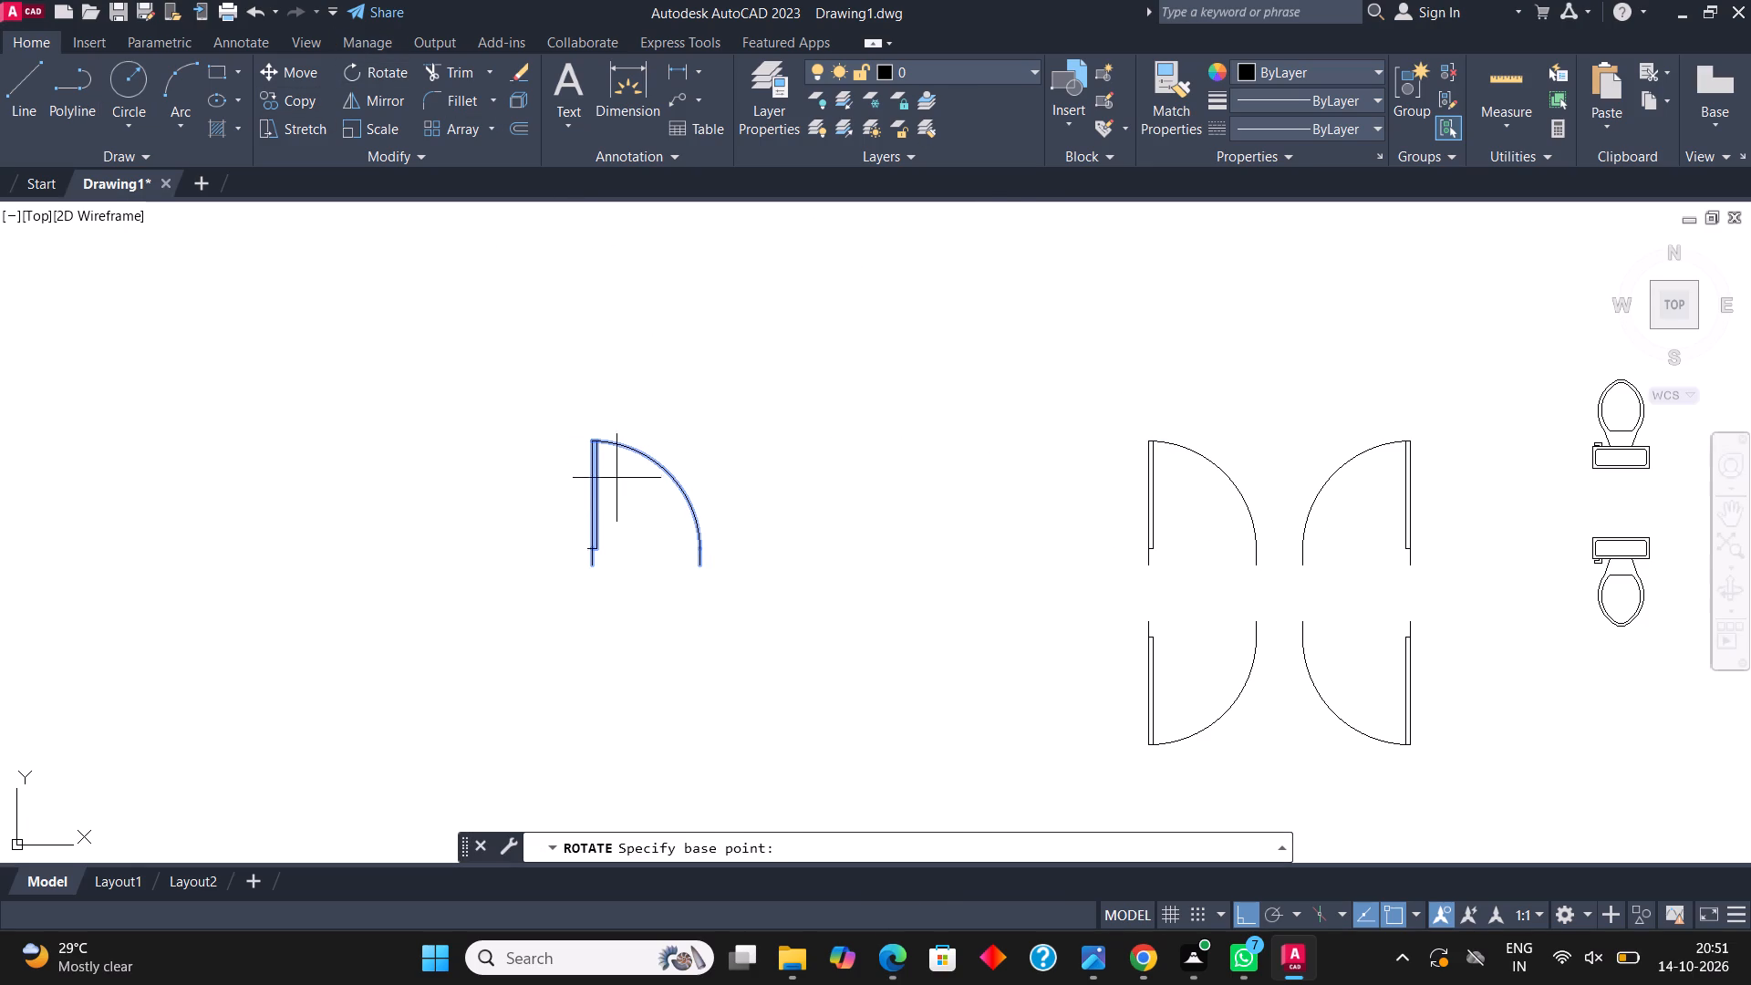
left_click(619, 485)
left_click(569, 323)
Mirror the rotated door across a horizontal line above it, keeping the original.
left_click_drag(627, 451, 605, 428)
left_click(580, 384)
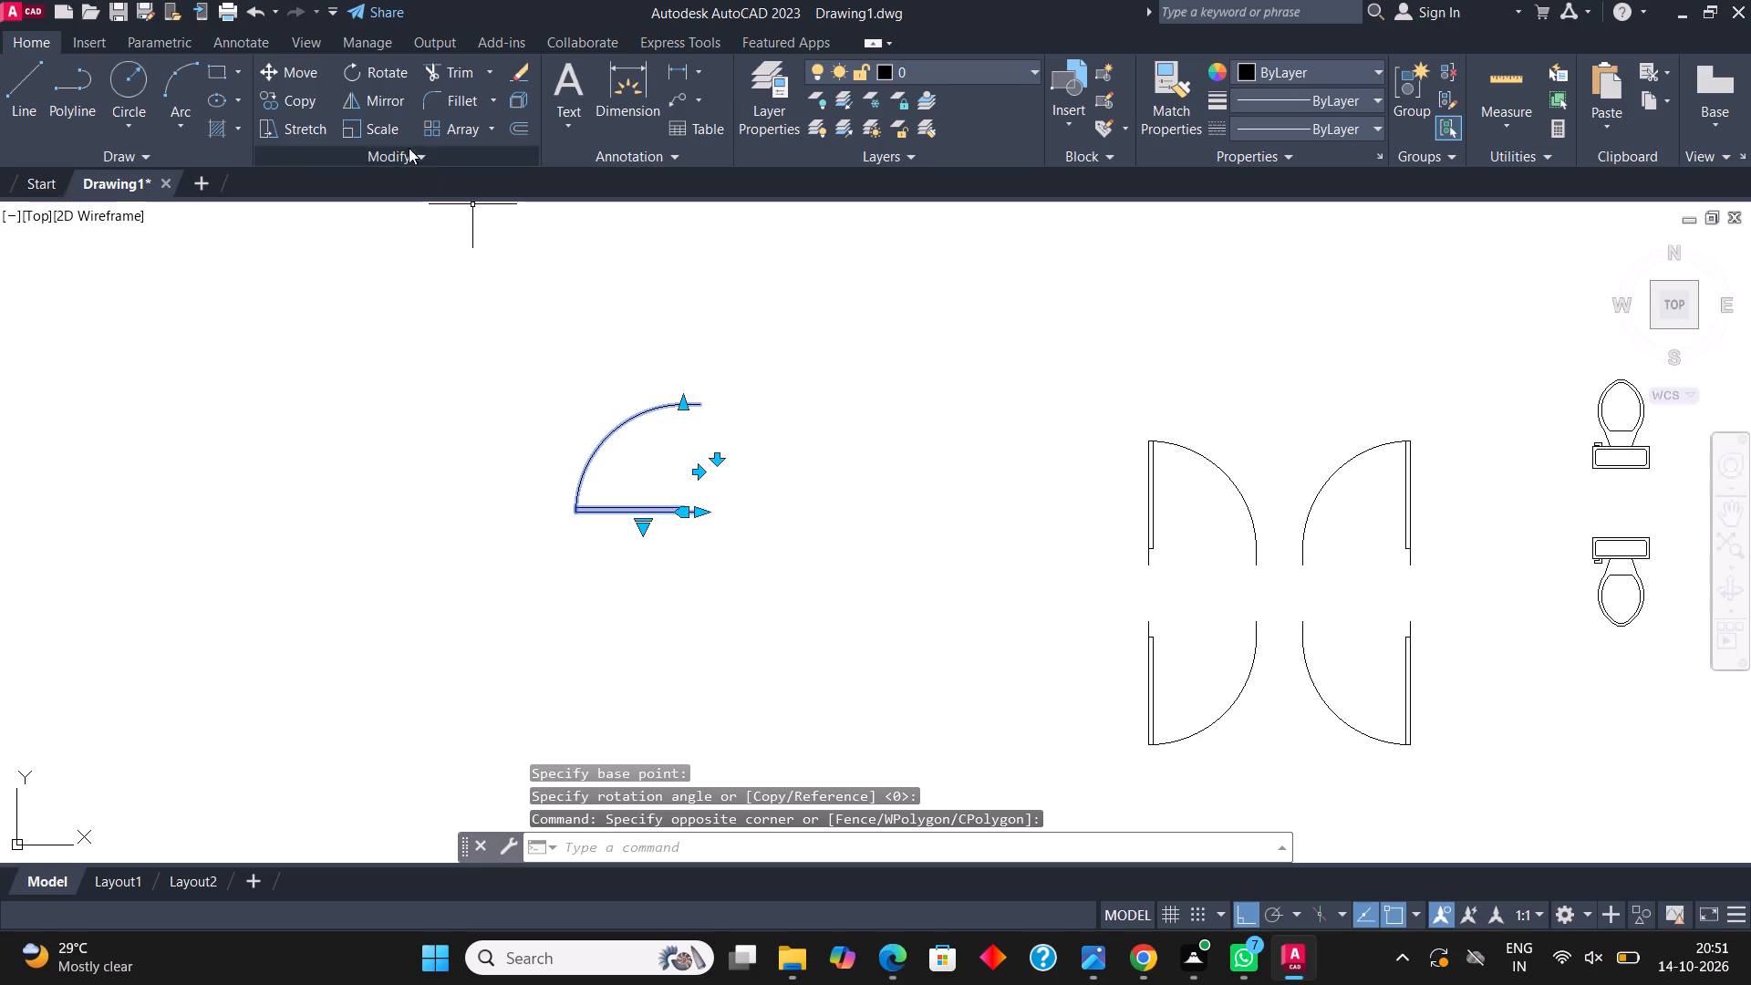
left_click(389, 97)
left_click(654, 365)
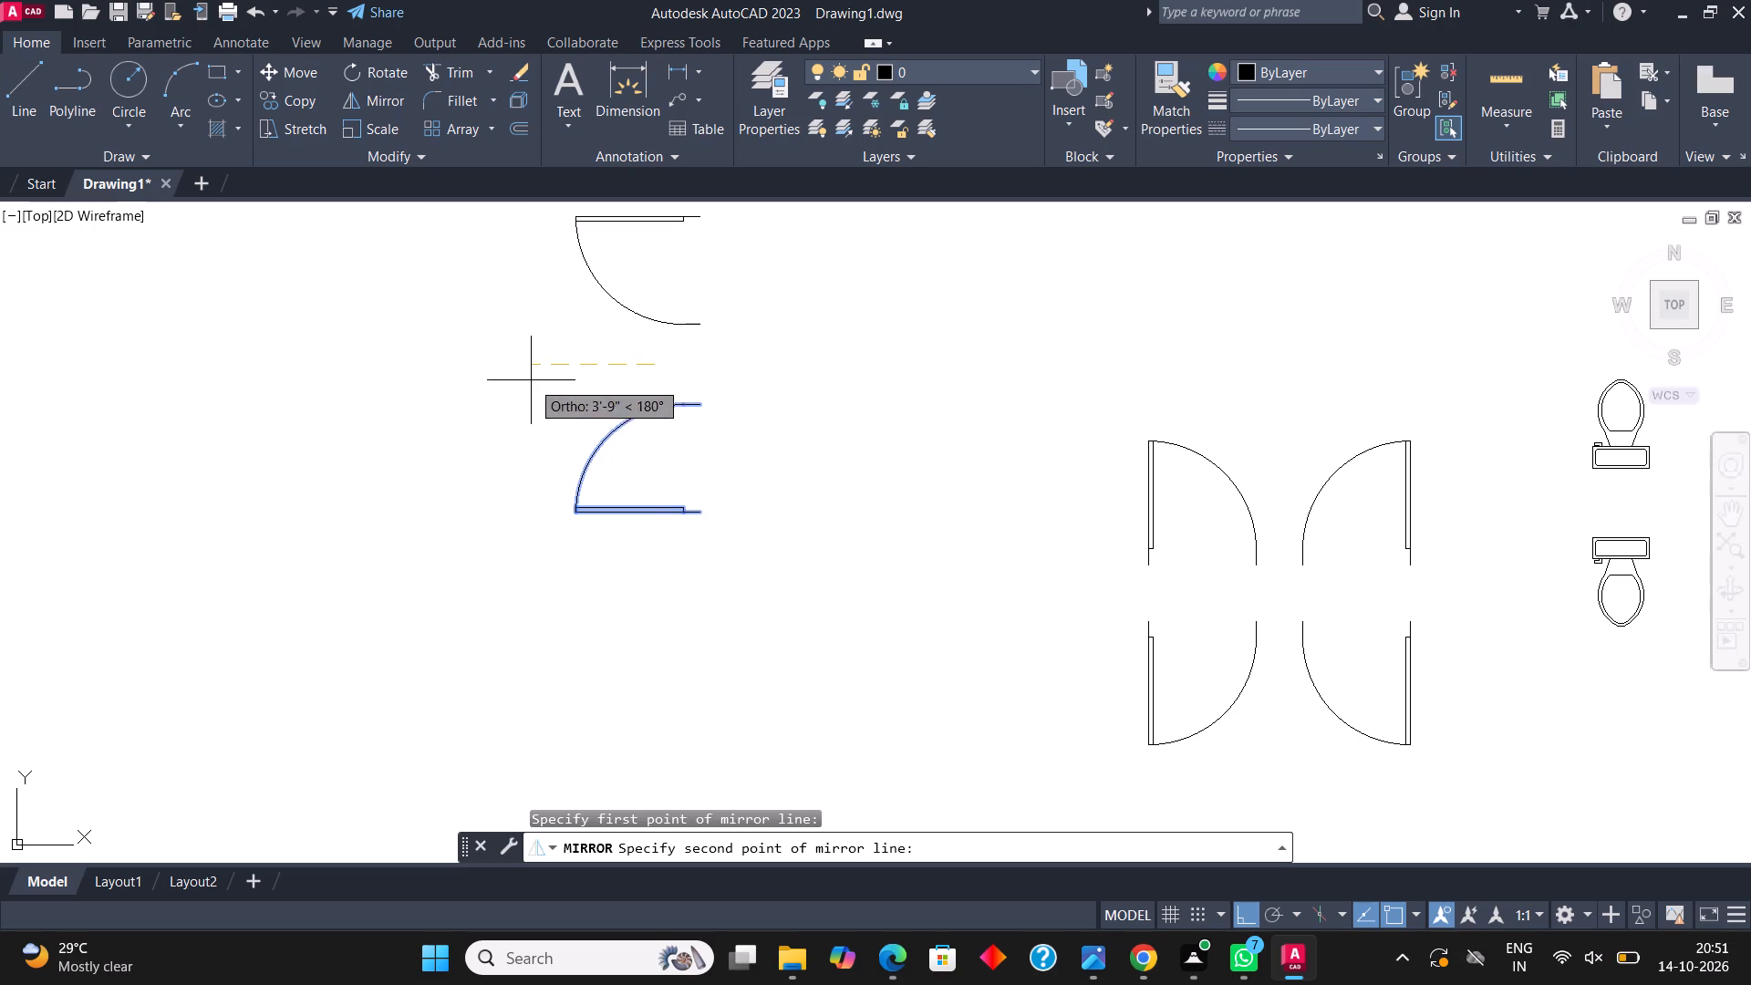
left_click(531, 380)
left_click(845, 851)
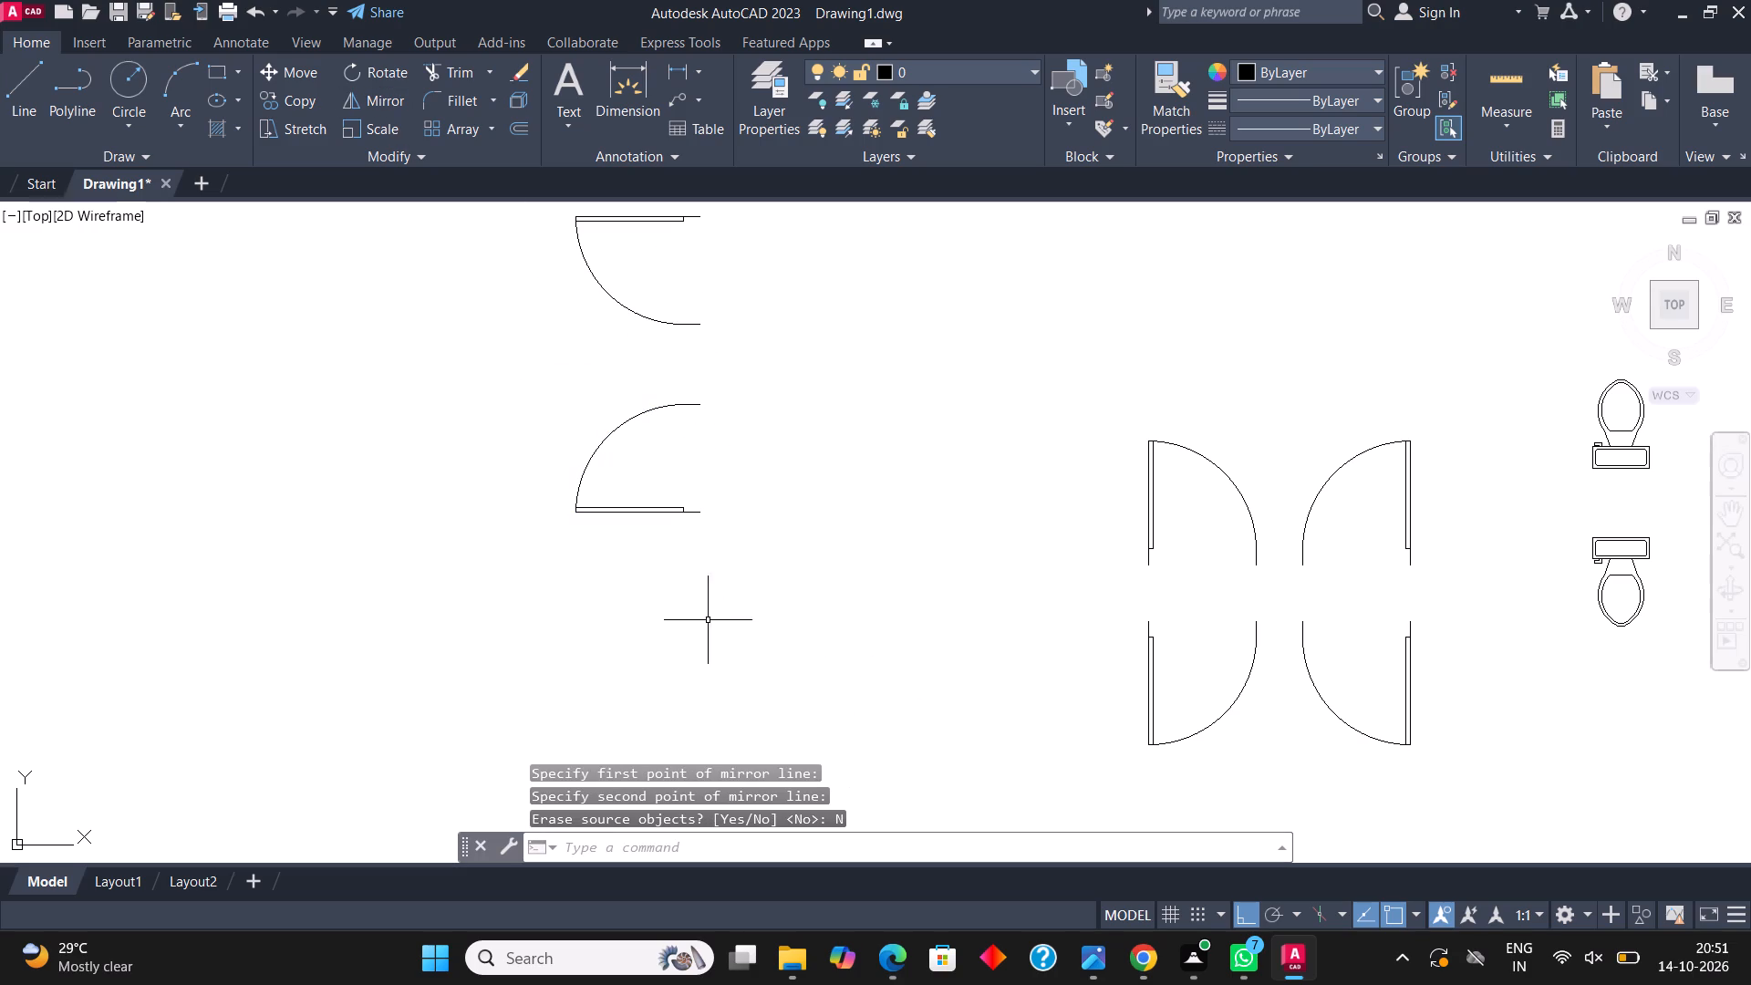
Mirror the two rotated doors across a vertical line to their right, keeping the originals.
left_click_drag(679, 561, 669, 534)
left_click_drag(656, 278, 681, 236)
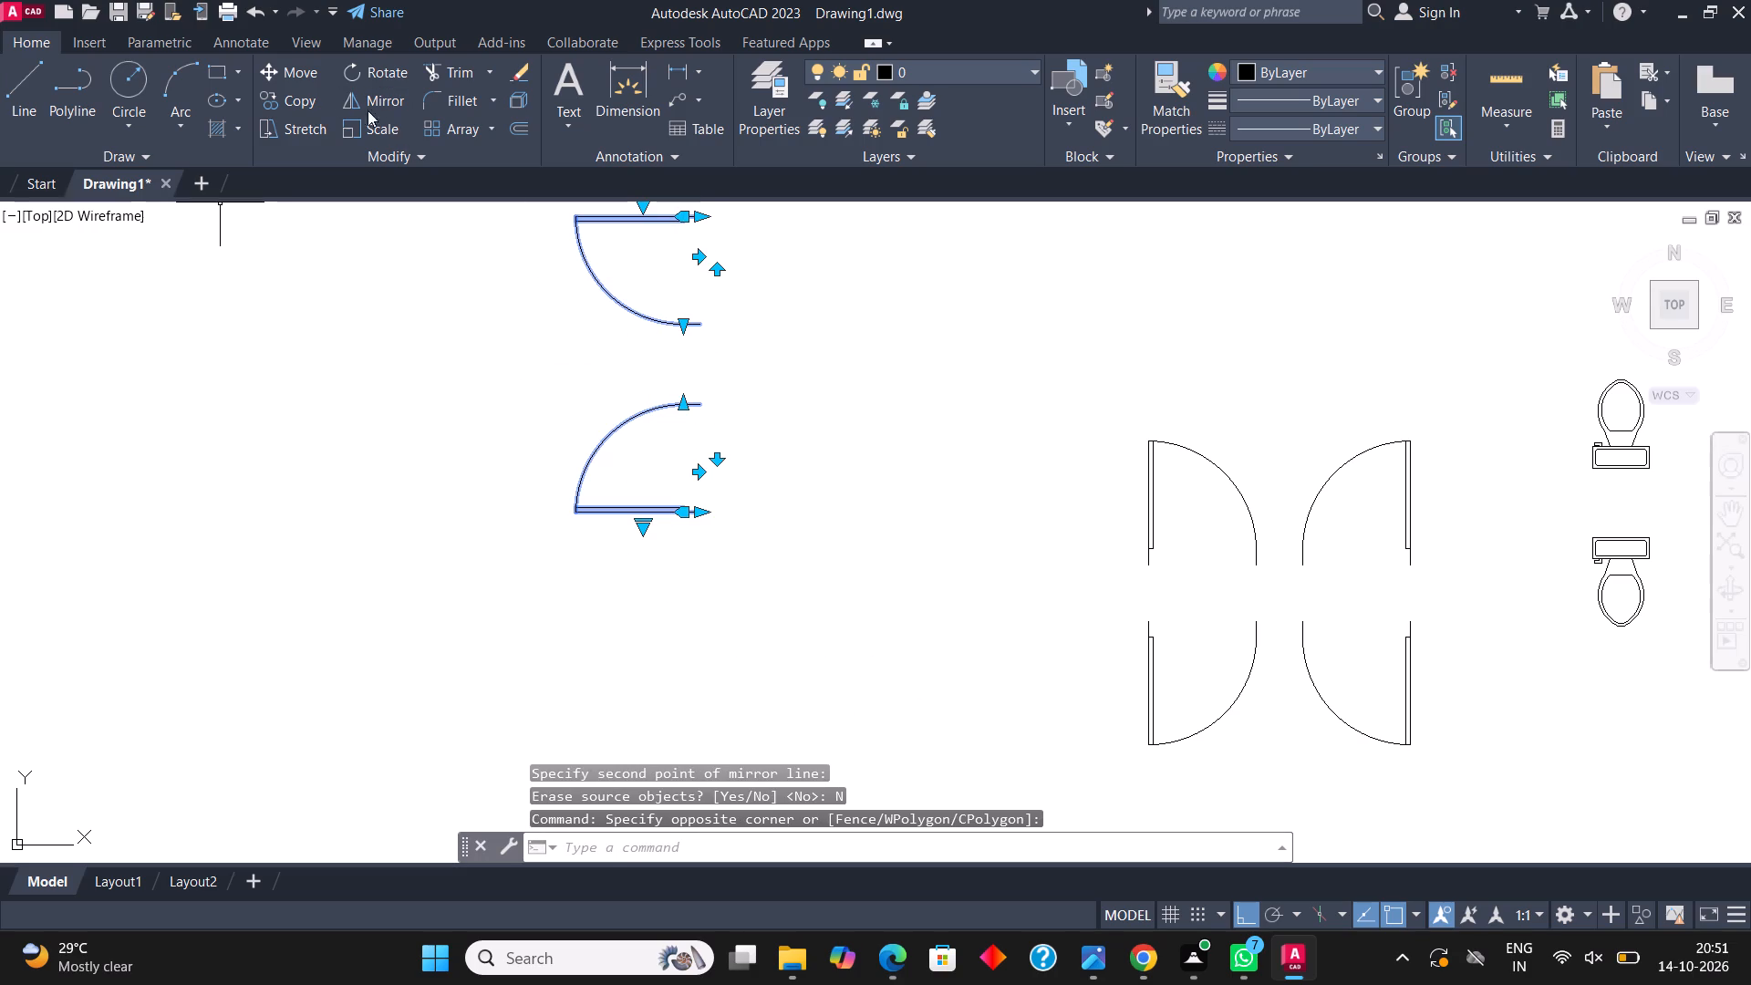
left_click(383, 99)
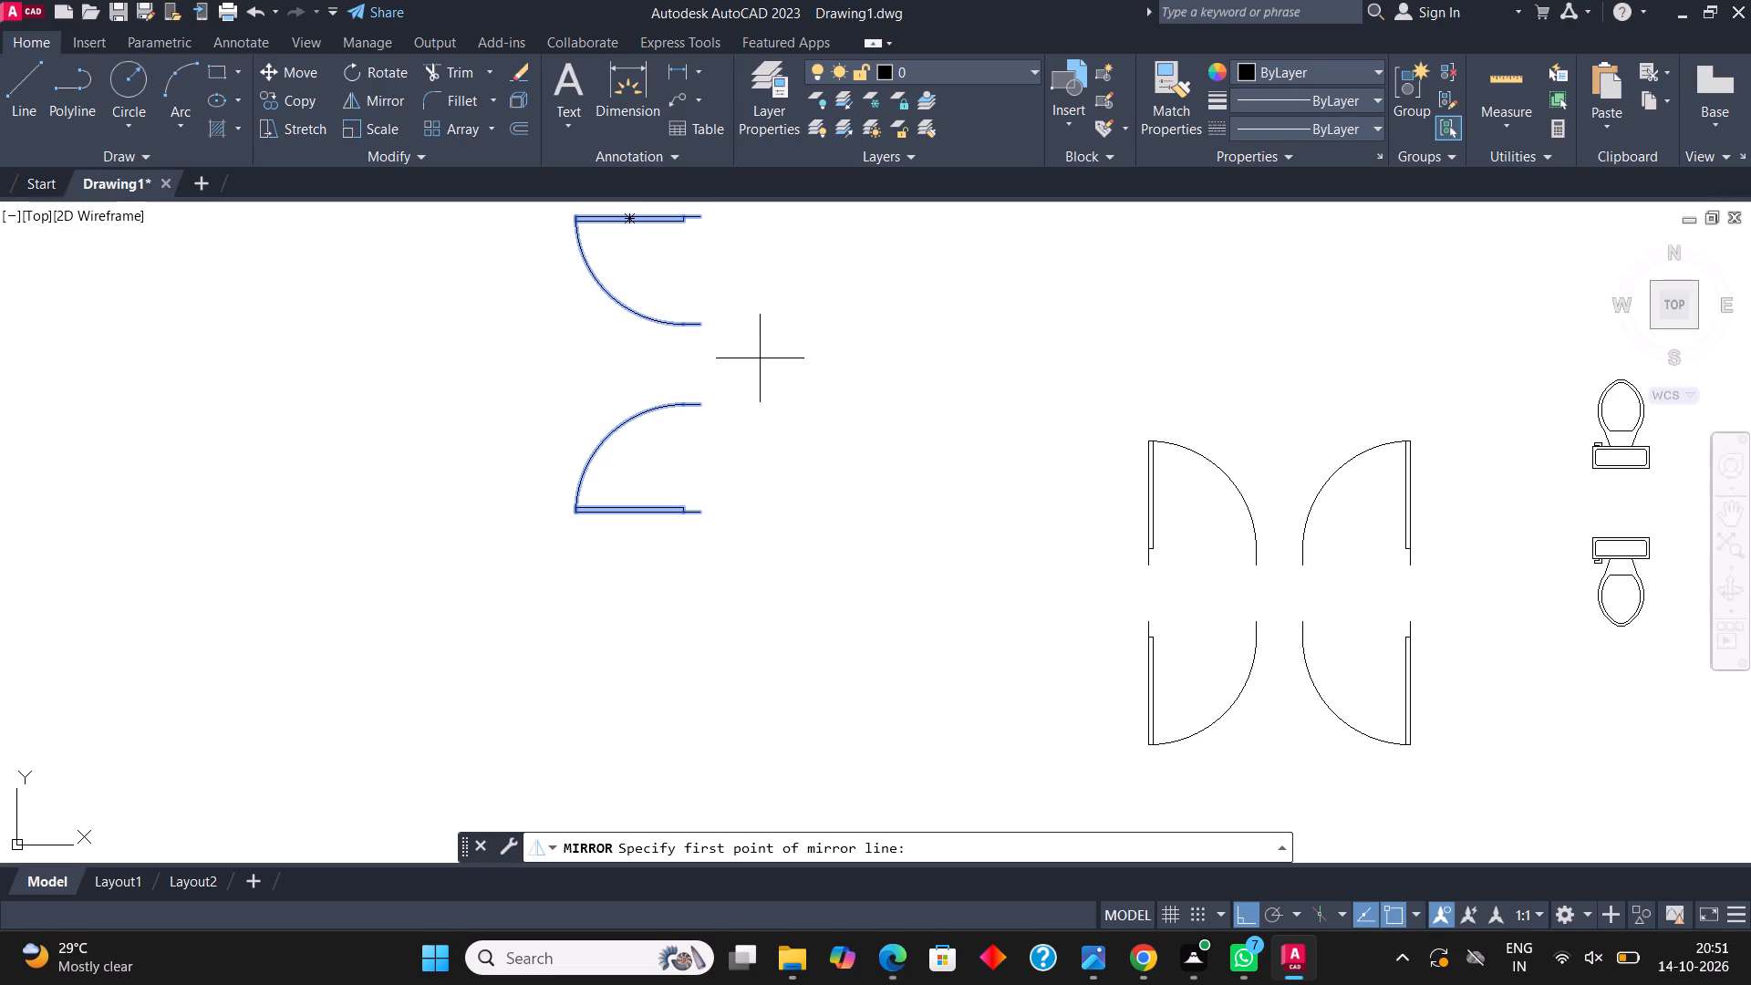
left_click(758, 358)
left_click(772, 514)
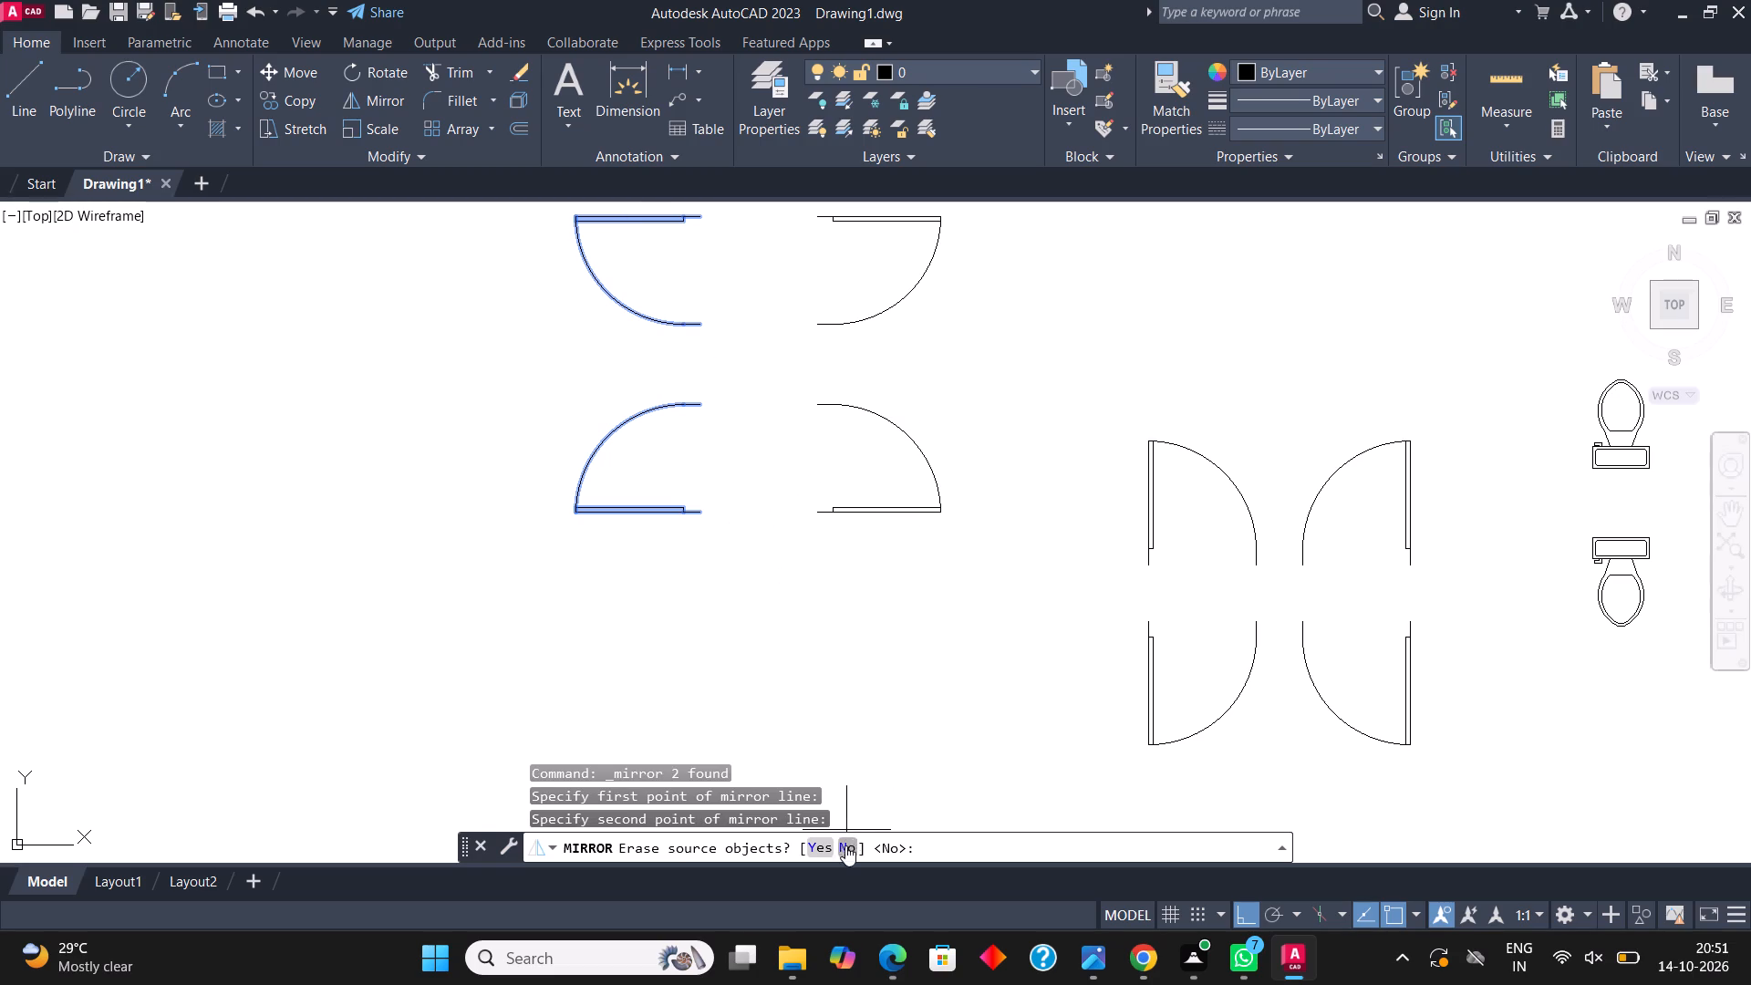
left_click(845, 847)
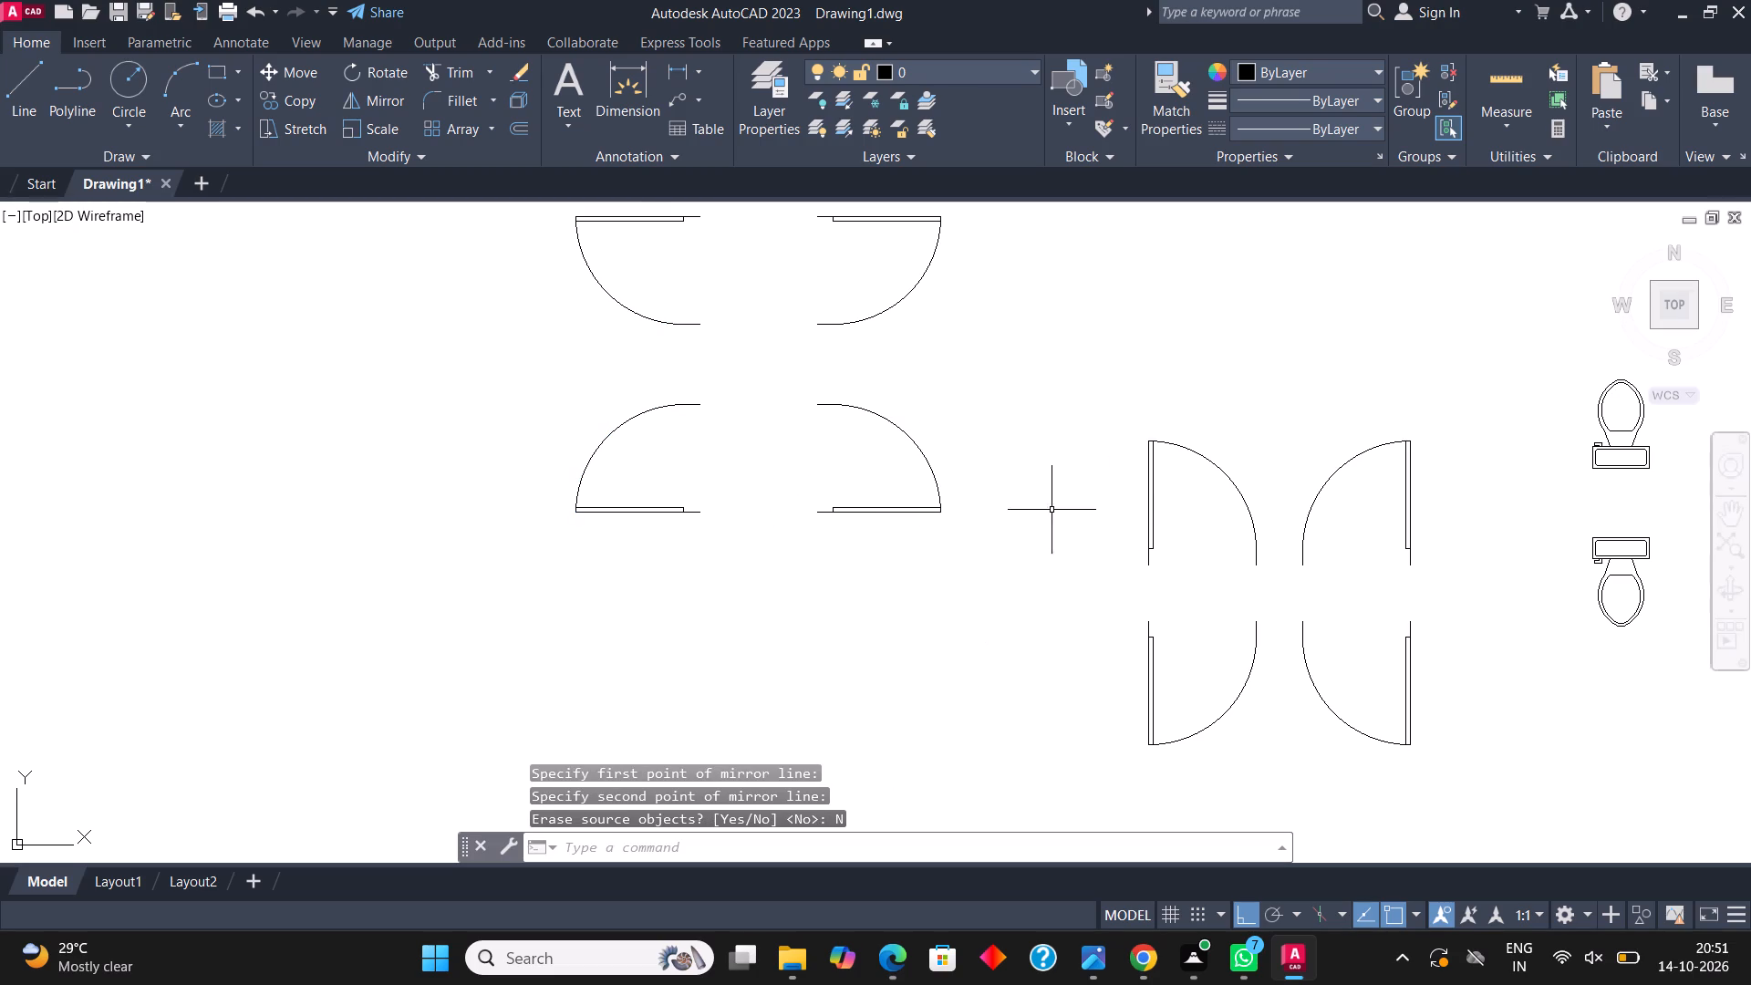
With Ortho off, copy the lower-left rotated door into the plan's top-left room, at its right wall near the bottom corner.
middle_click_drag(896, 430, 908, 532)
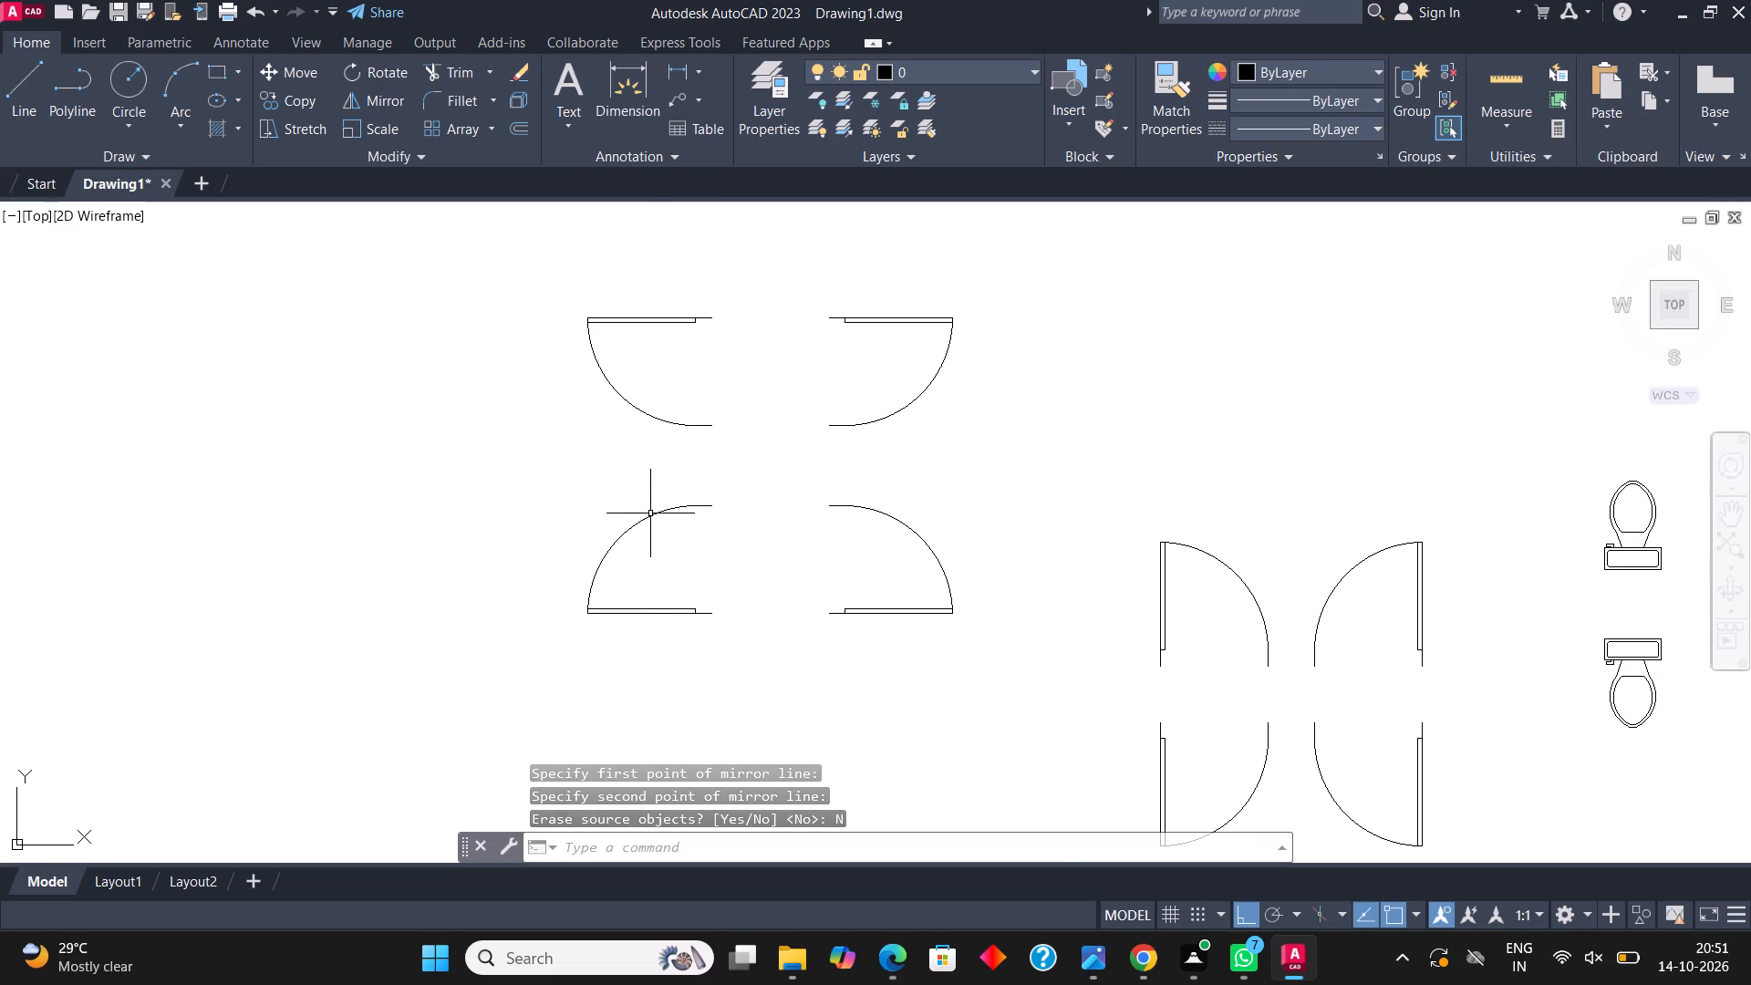
left_click(670, 616)
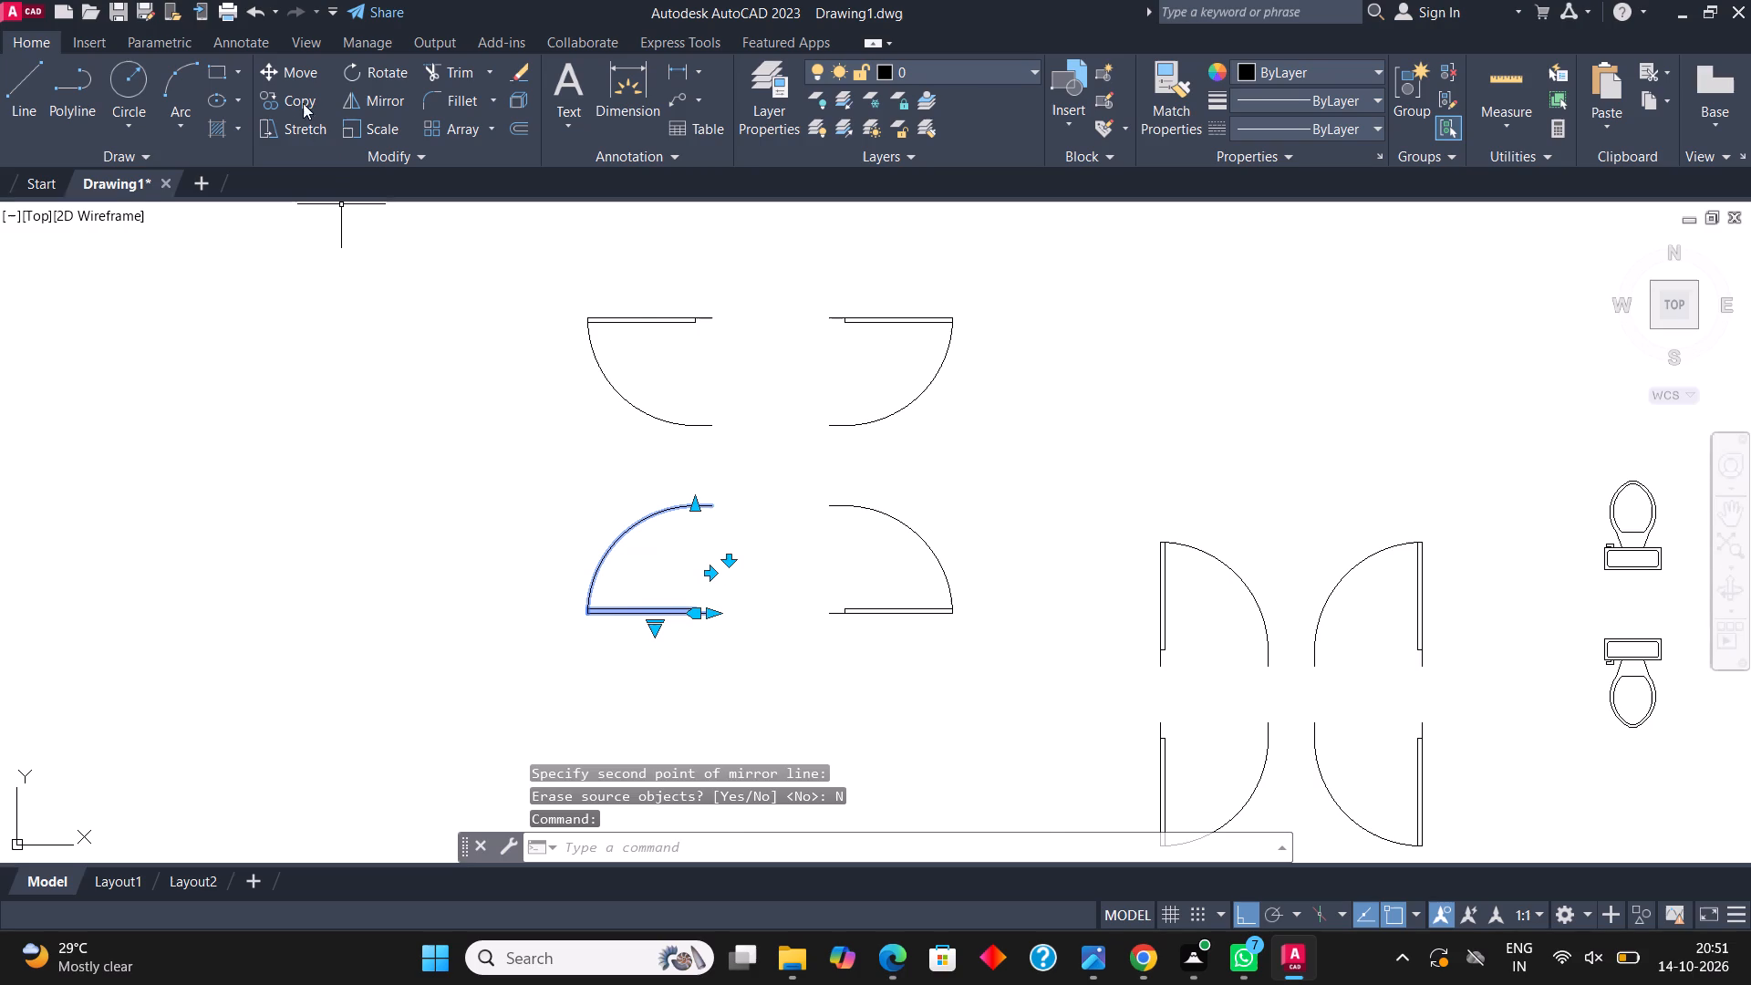
left_click(303, 103)
left_click(709, 620)
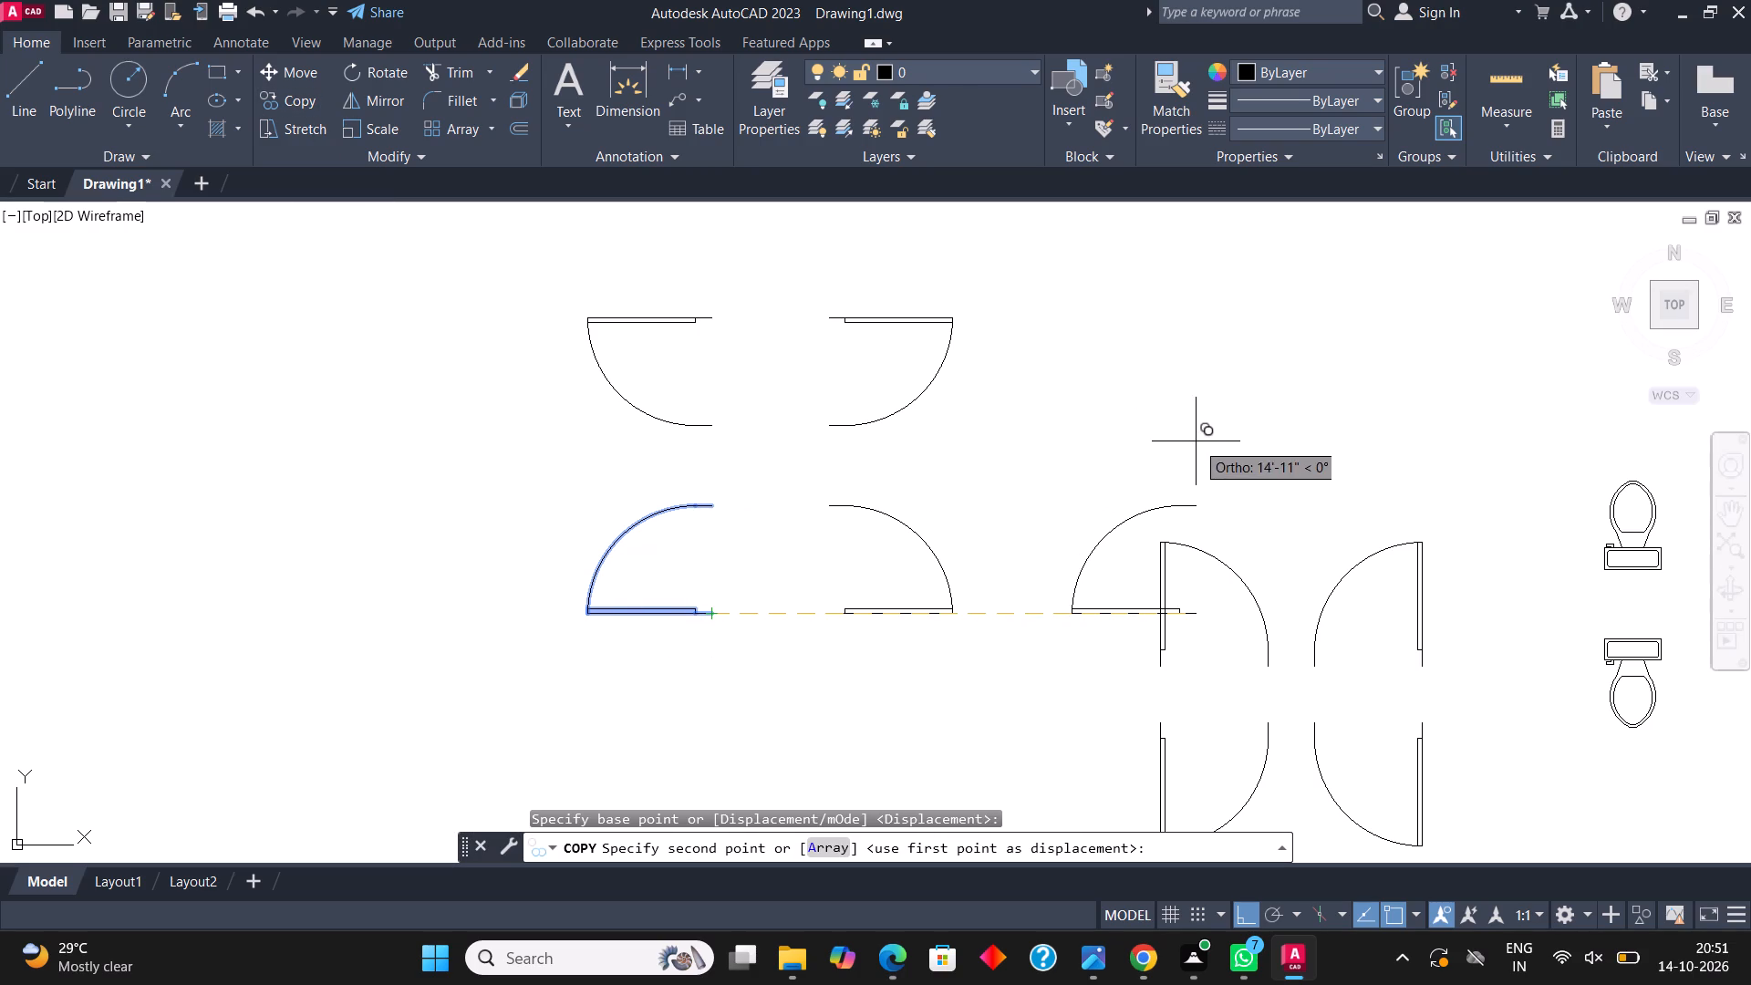
key("F8")
scroll(1196, 440, "down", 4)
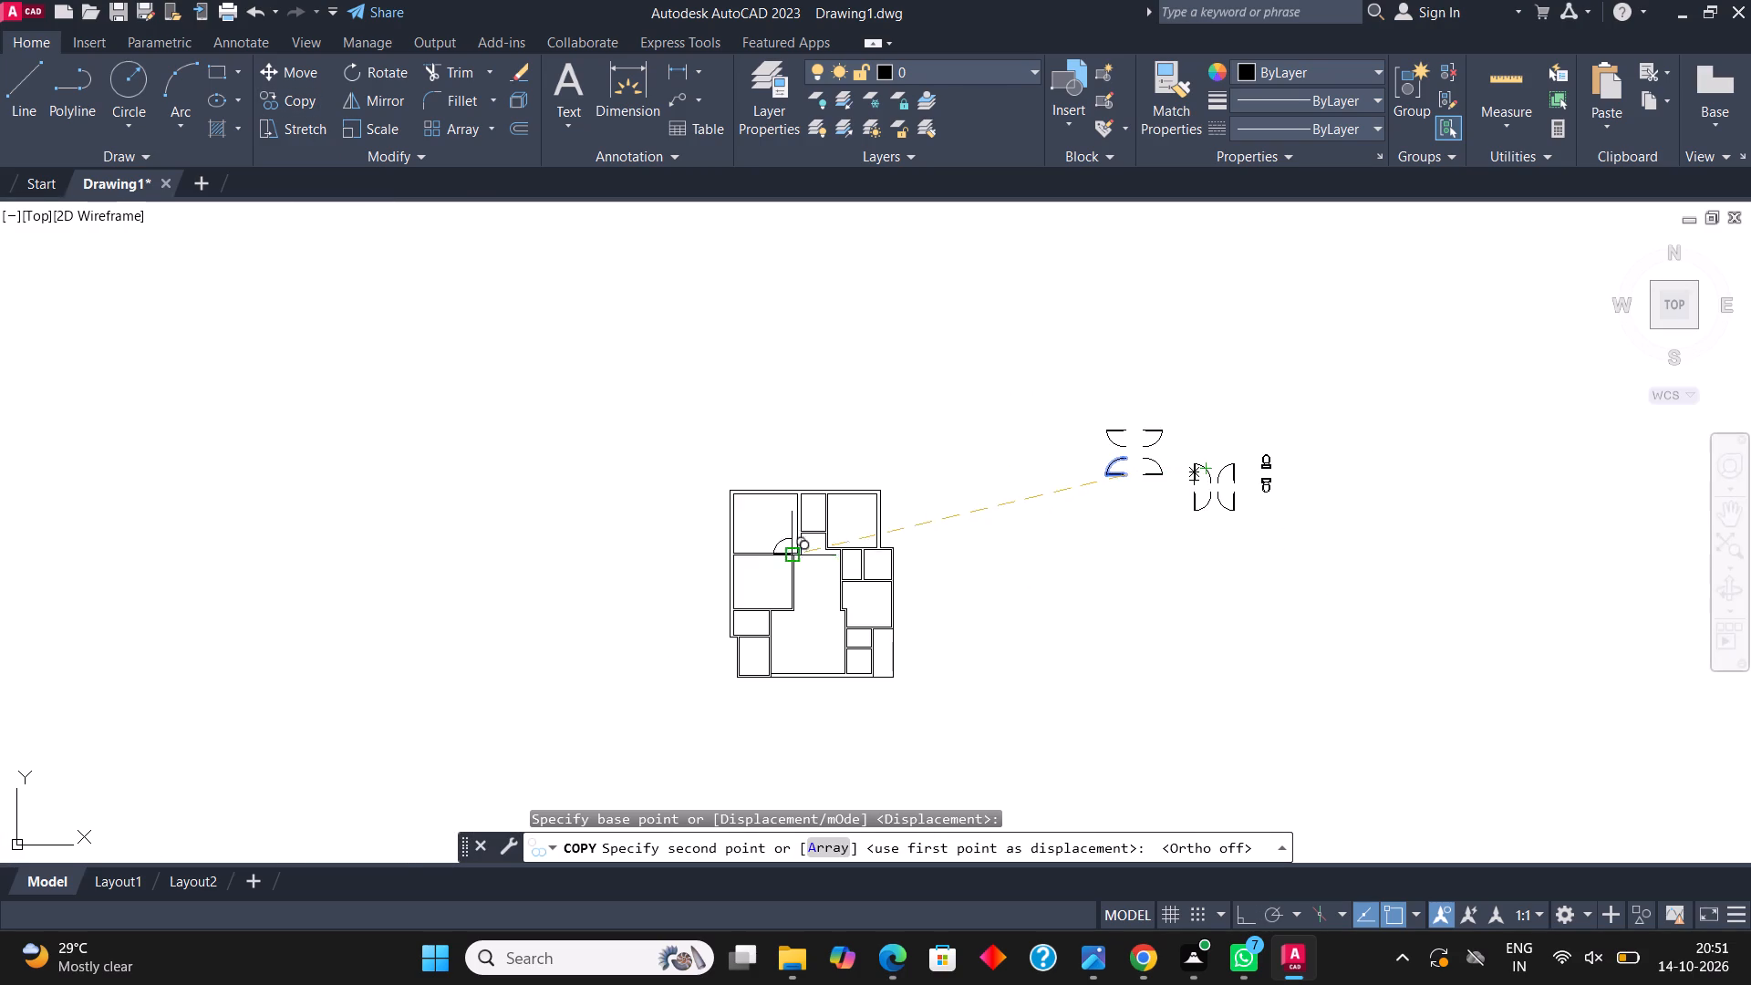
scroll(776, 557, "up", 5)
scroll(937, 501, "up", 3)
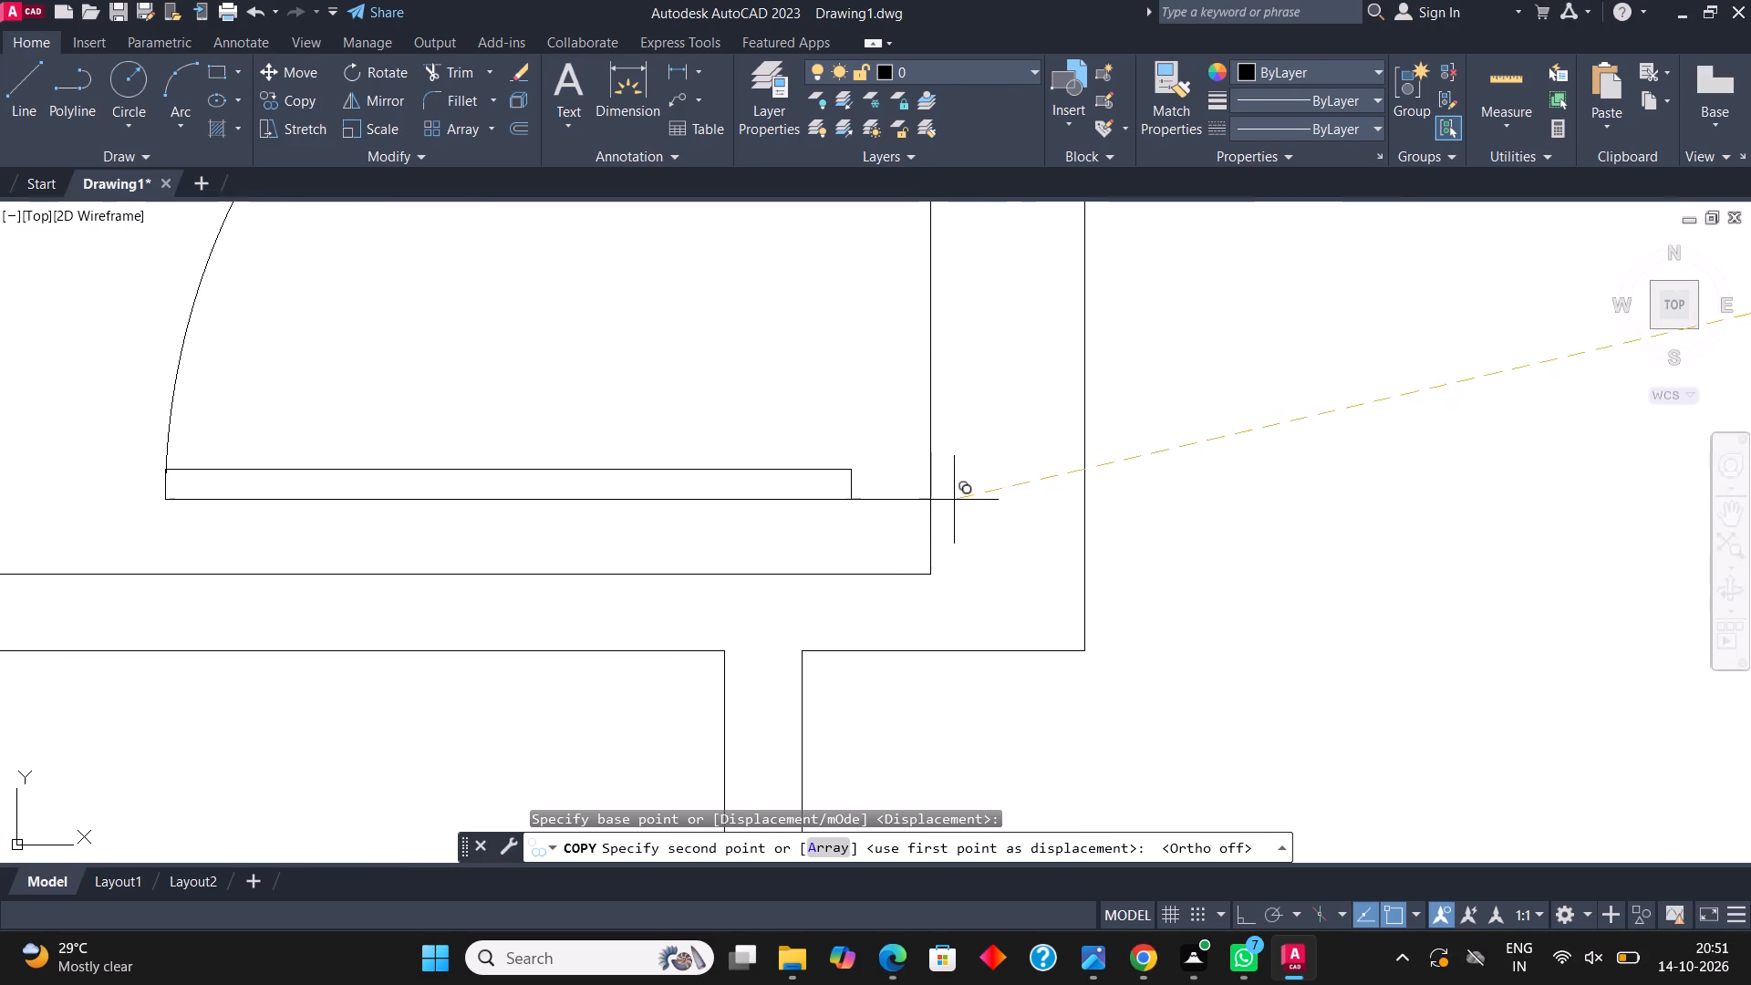
left_click(1086, 549)
scroll(798, 562, "down", 3)
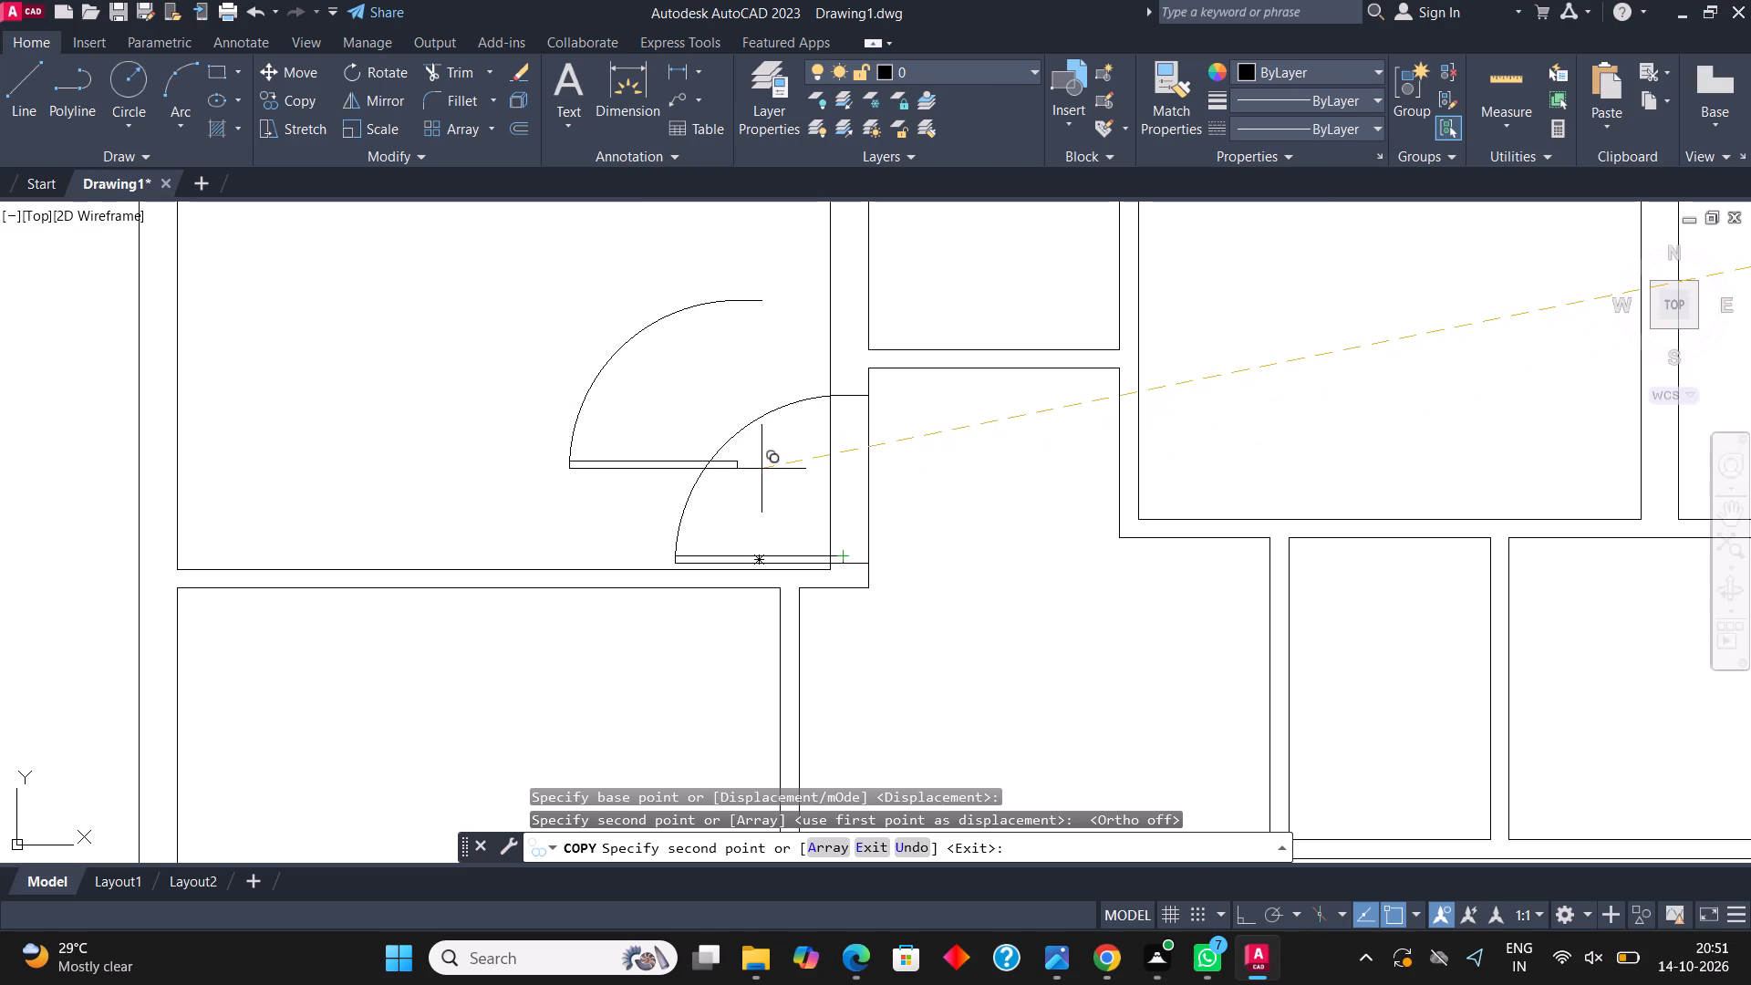
scroll(803, 544, "down", 5)
scroll(907, 571, "up", 3)
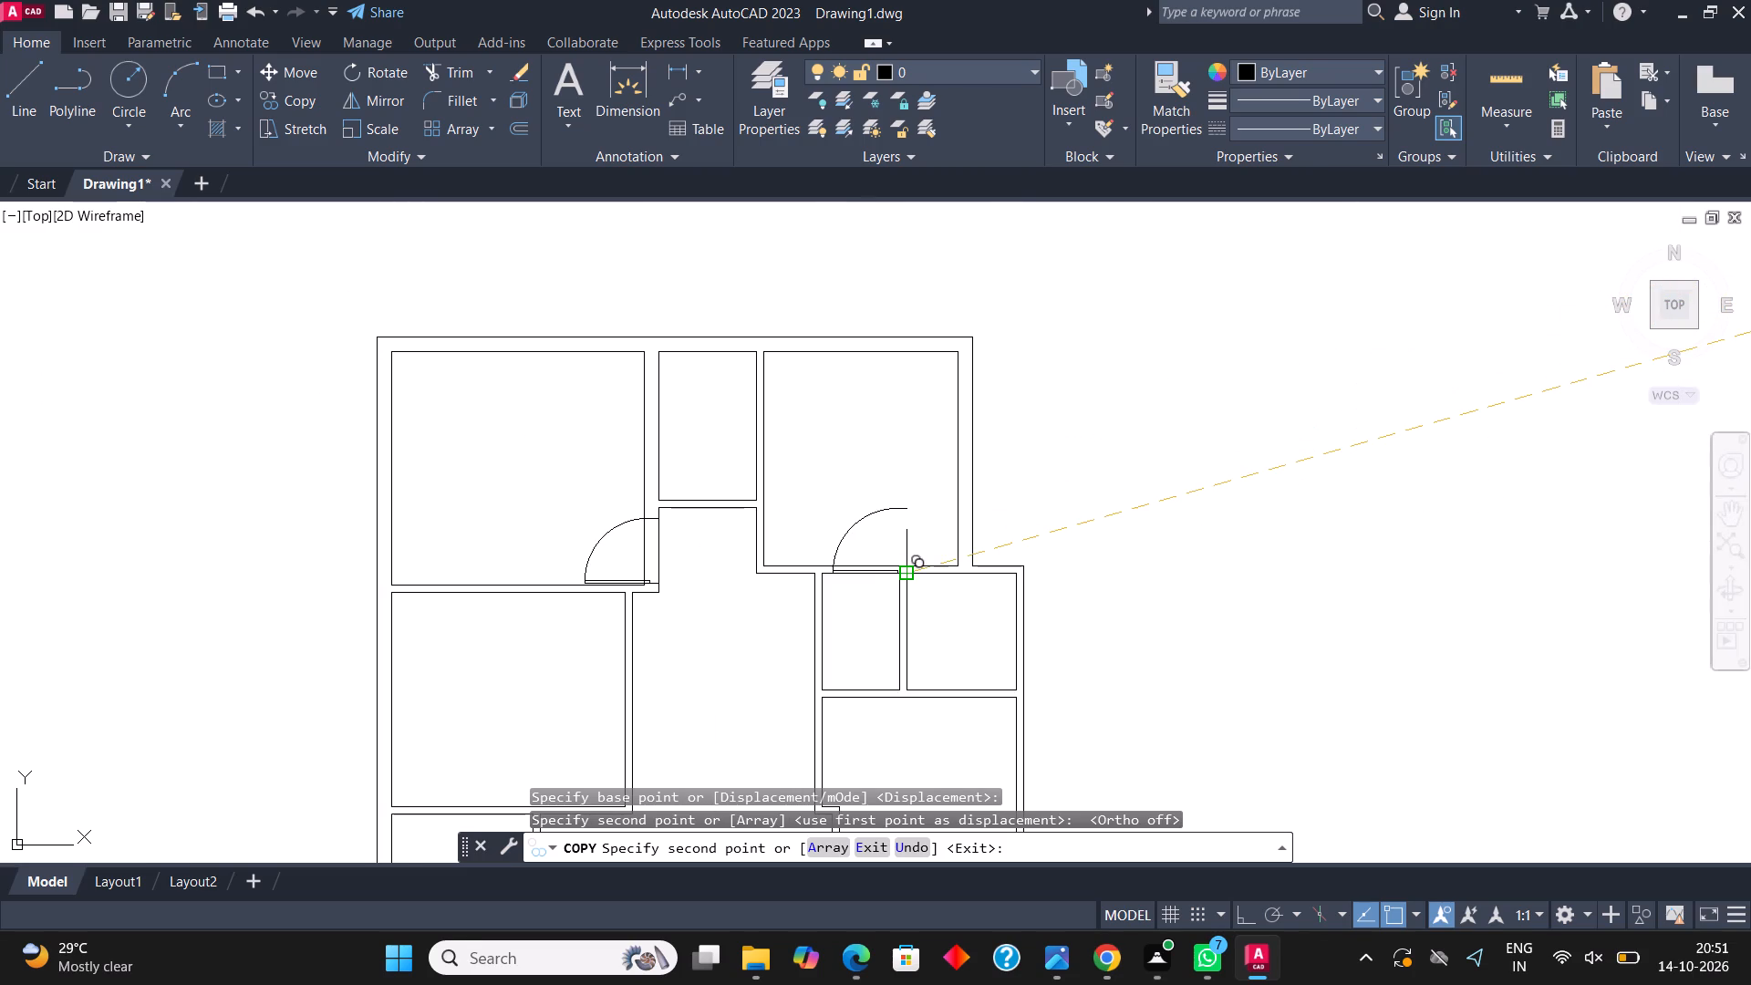
scroll(910, 582, "down", 2)
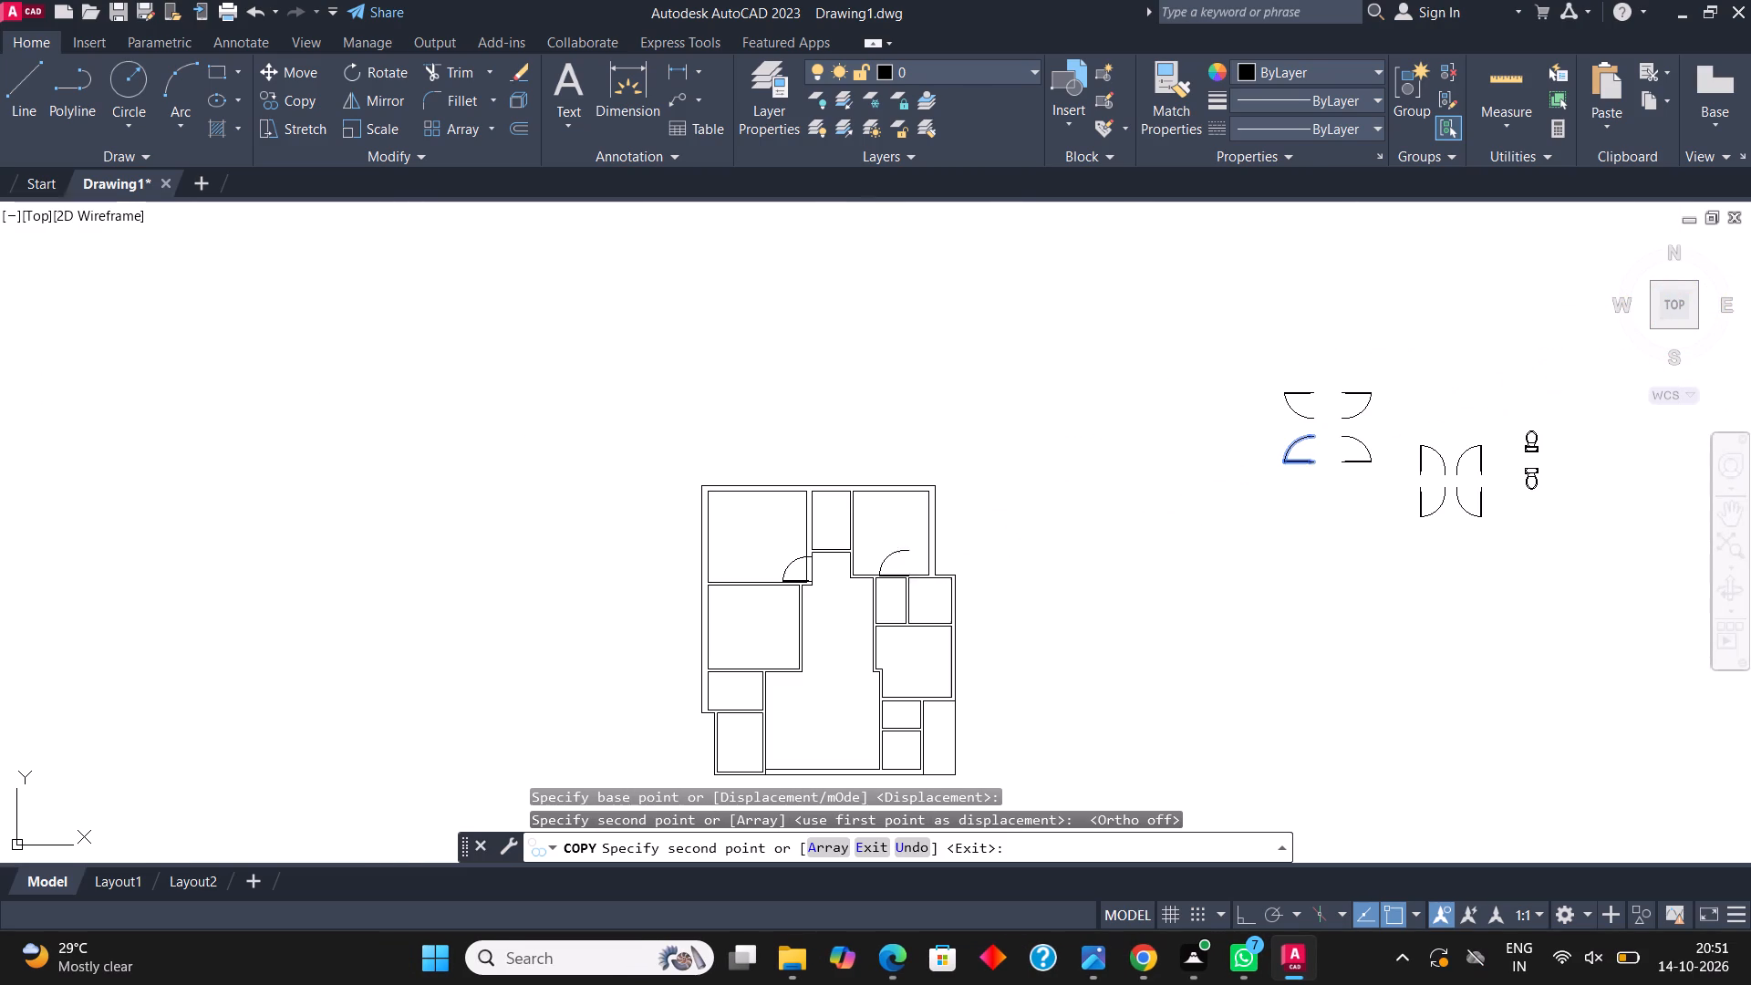
scroll(1368, 497, "up", 3)
key("Escape")
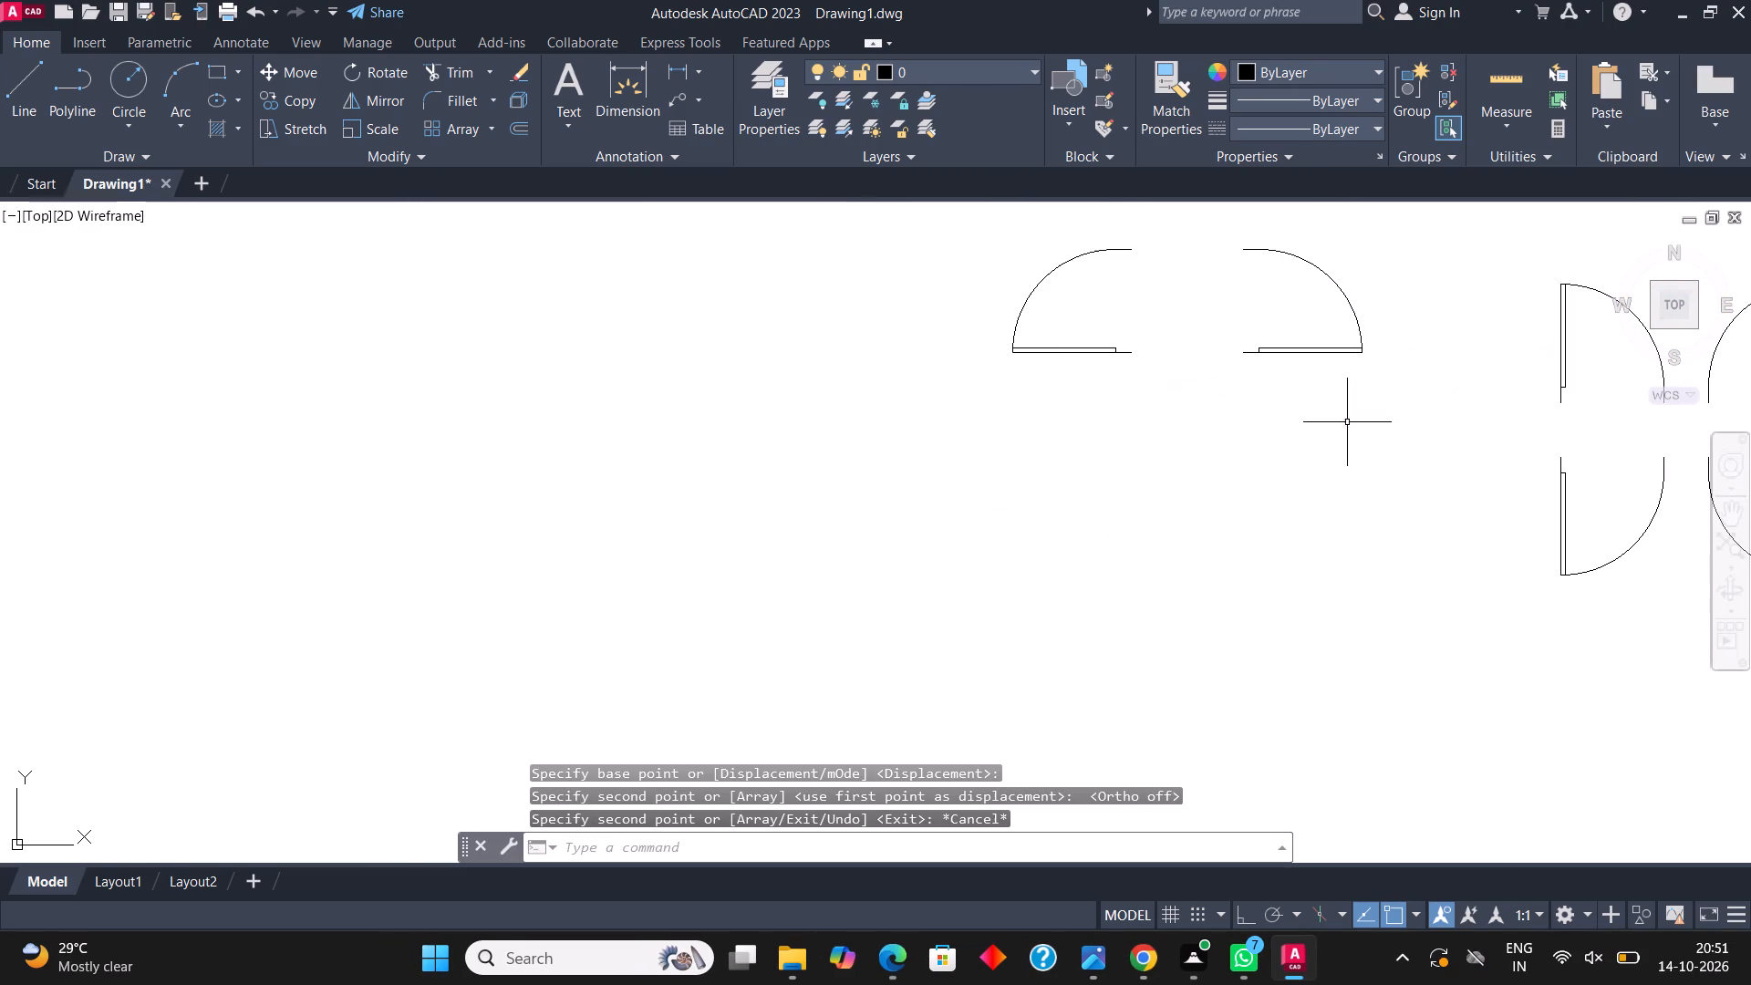
Copy the lower-right rotated door into the plan's top-right room, at its left wall near the bottom corner.
left_click(1303, 337)
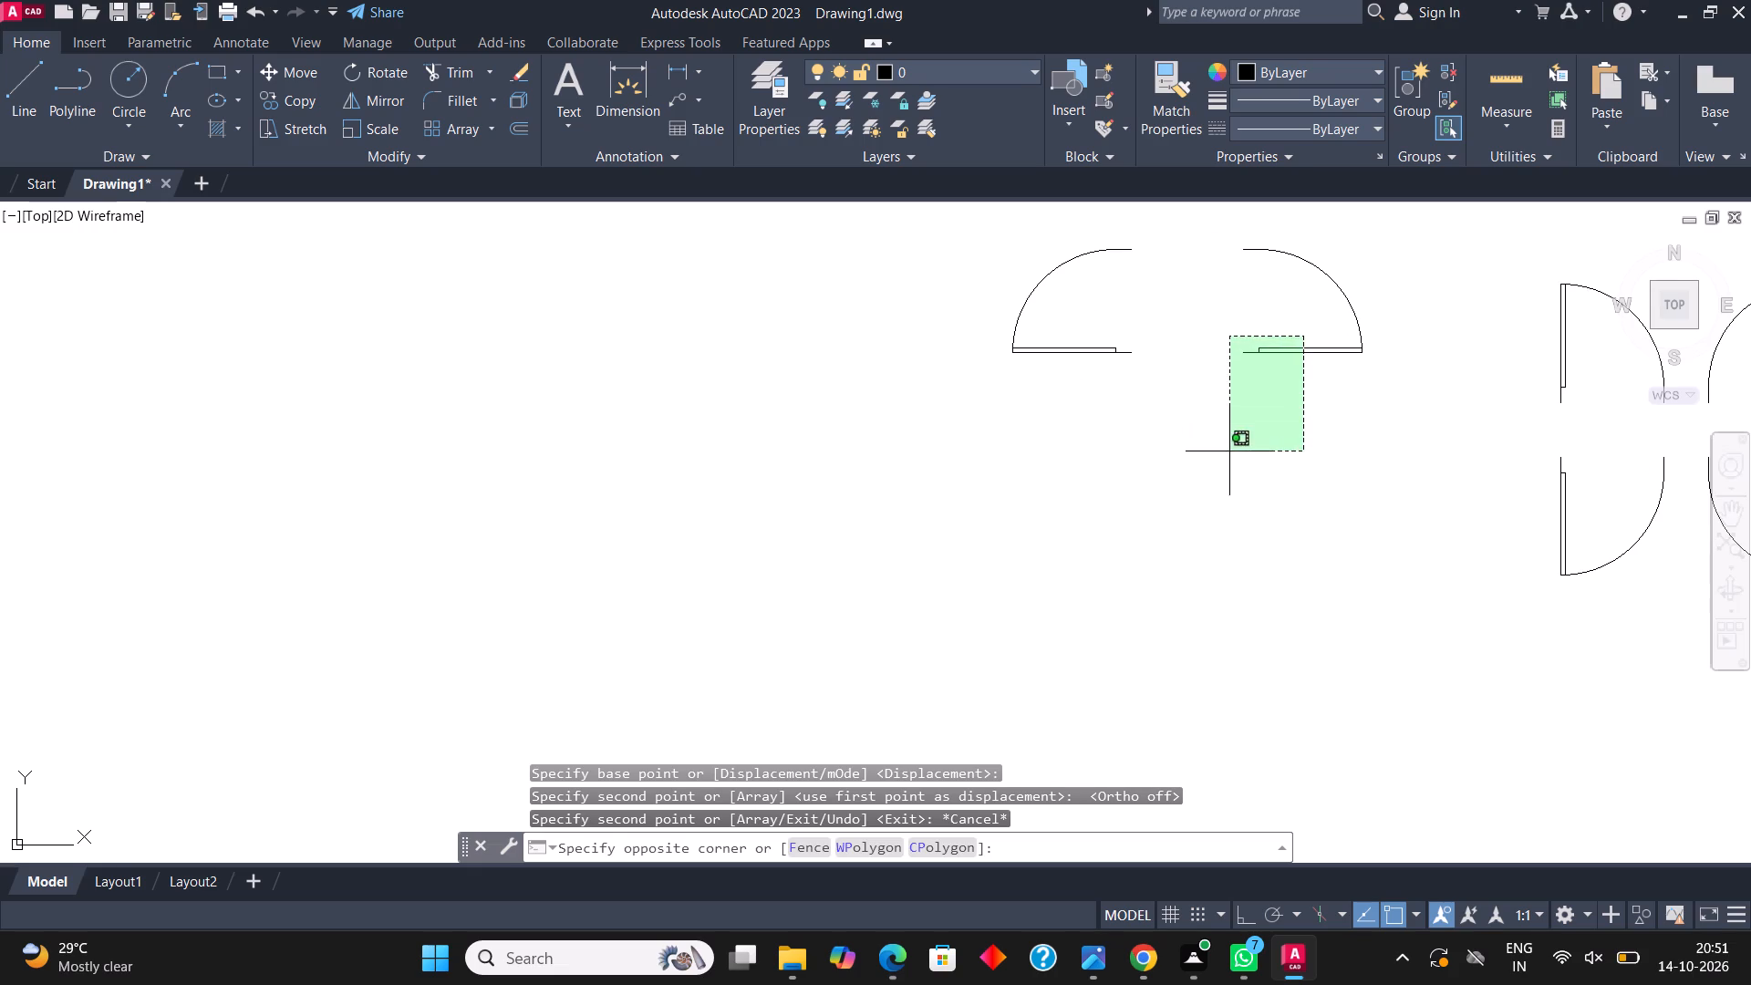
left_click(1229, 451)
left_click(292, 98)
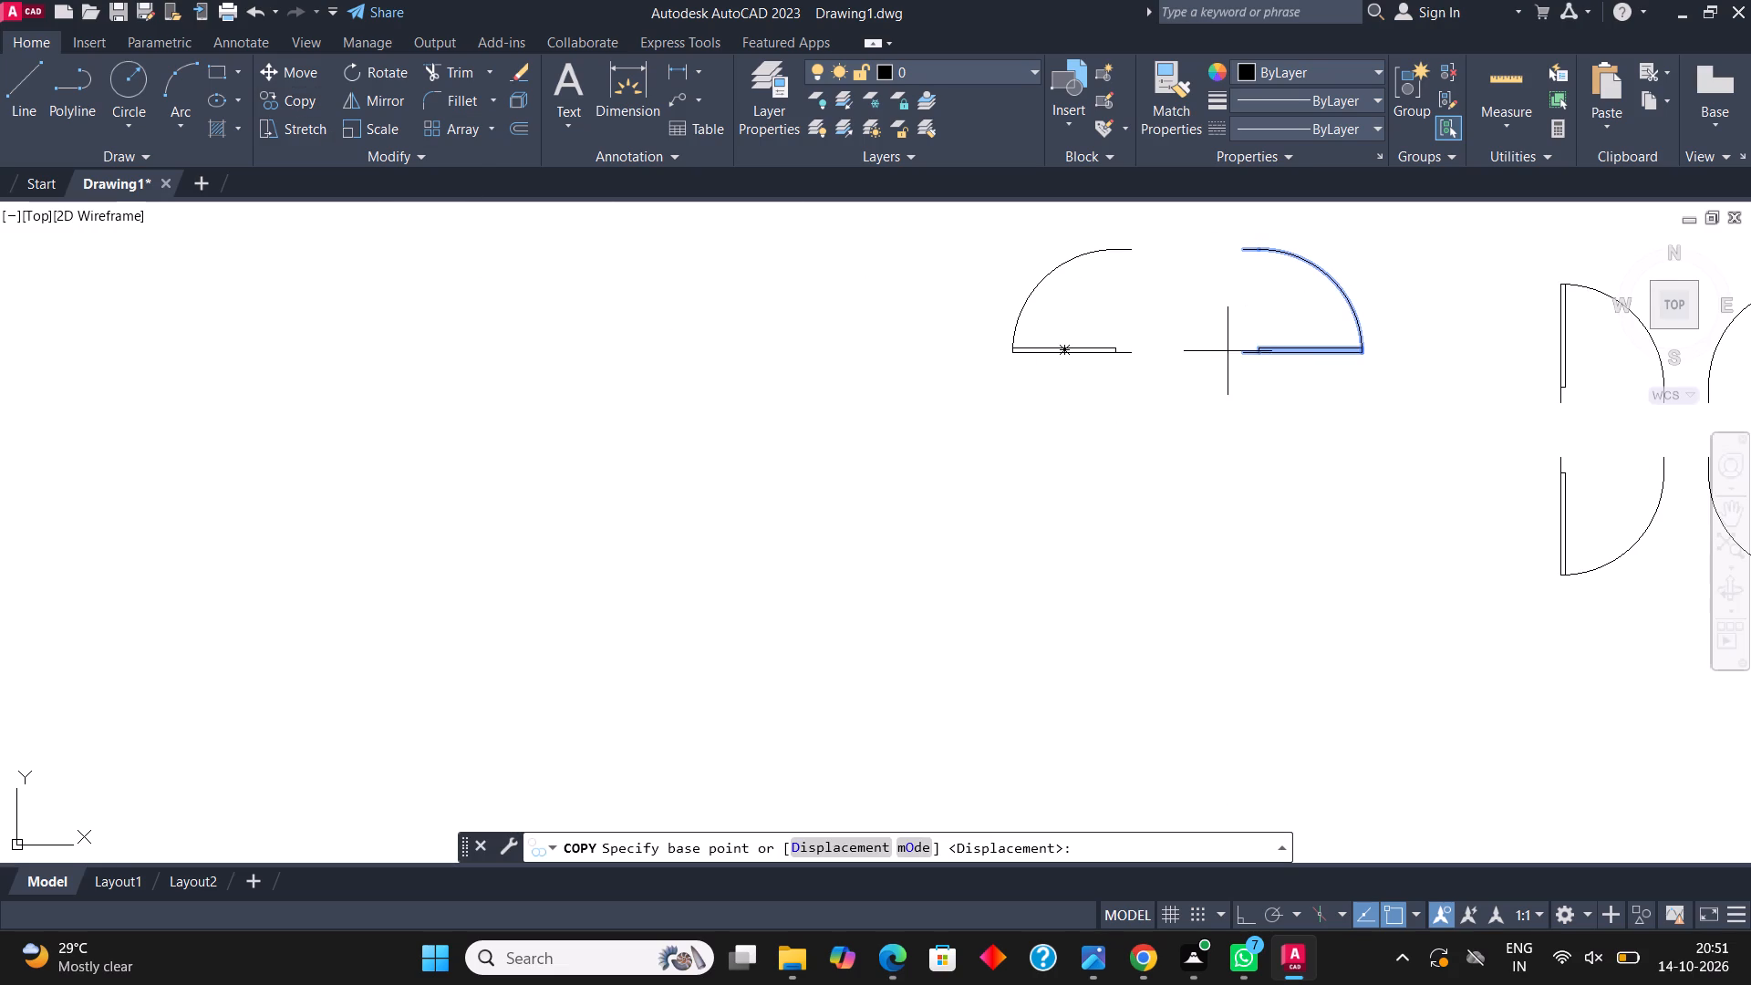
left_click(1239, 353)
scroll(1327, 290, "down", 3)
scroll(850, 410, "up", 4)
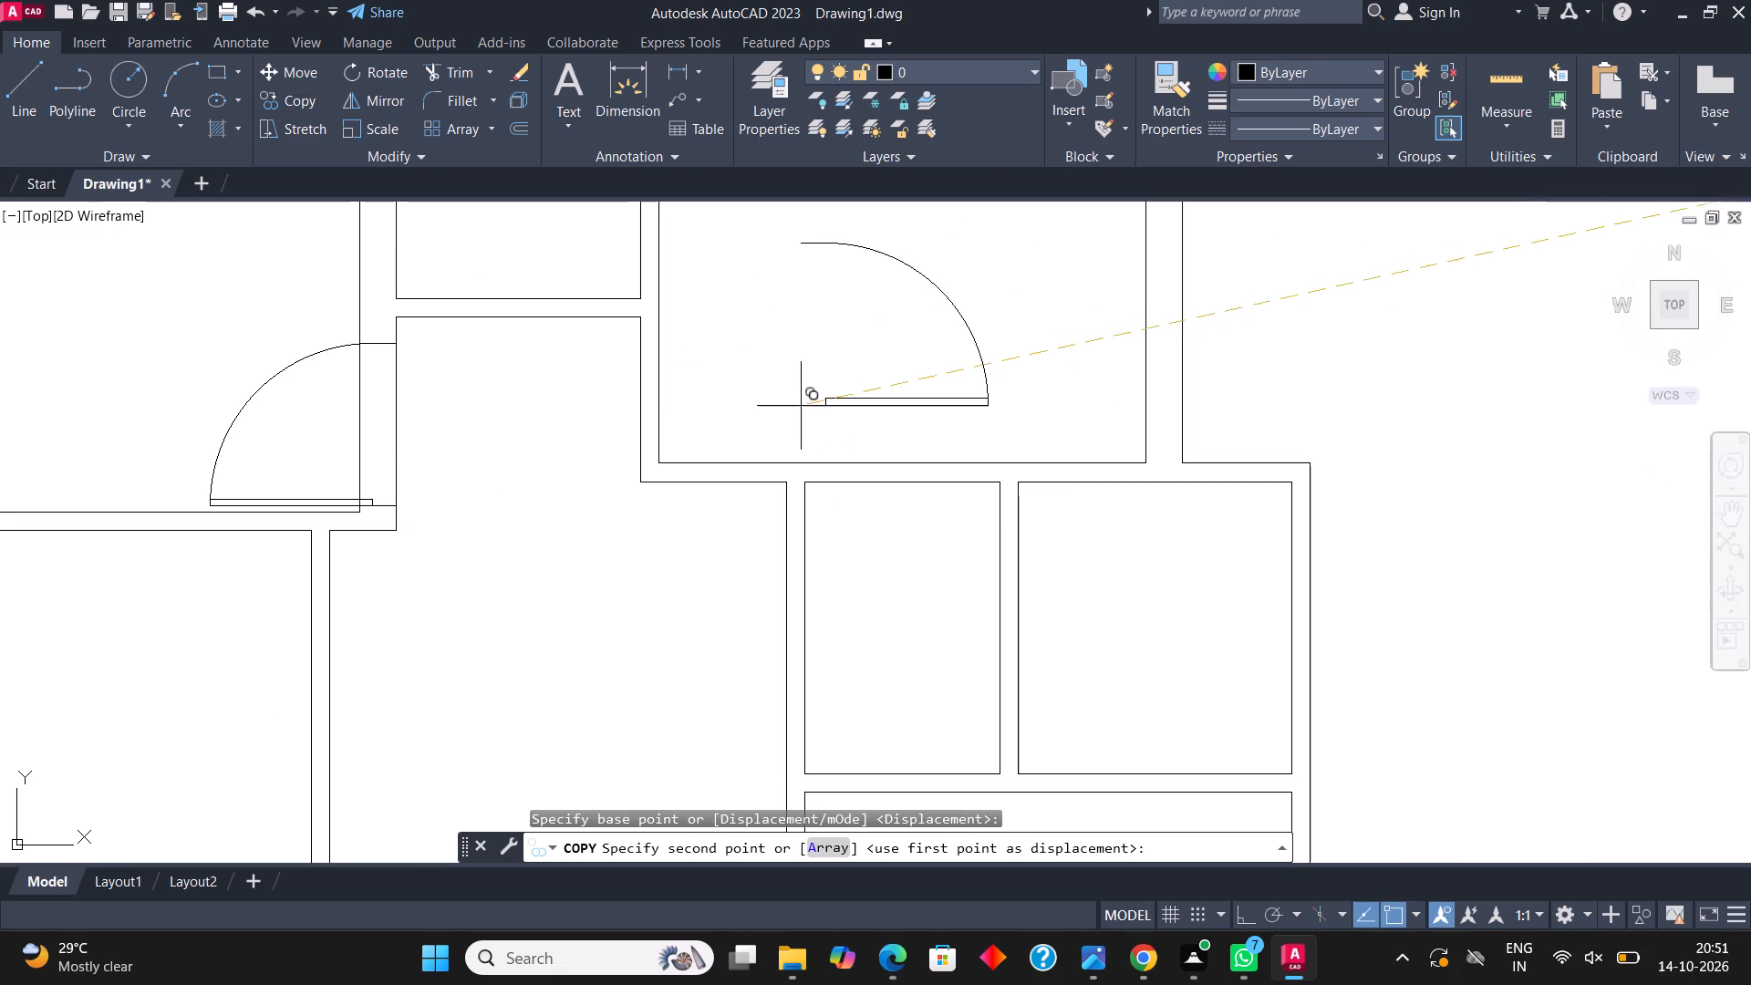
scroll(596, 462, "up", 2)
left_click(706, 447)
scroll(937, 472, "down", 2)
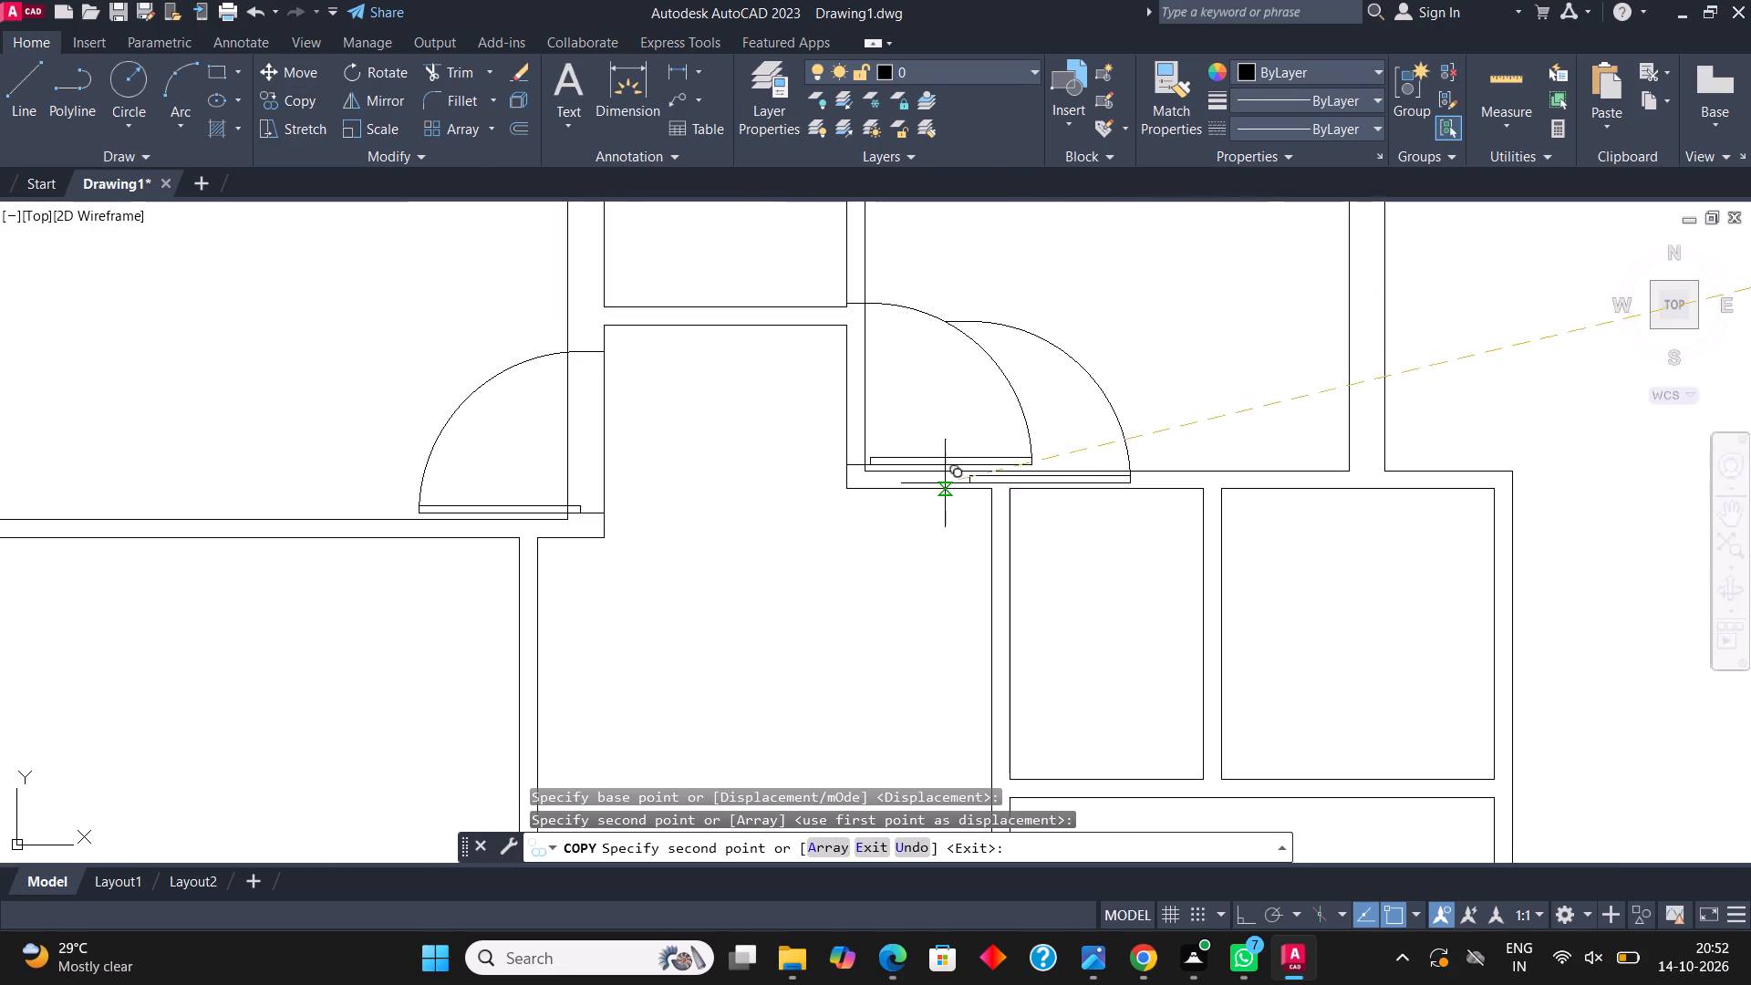
scroll(948, 491, "down", 1)
key("Escape")
Draw a horizontal line between the side walls of the narrow top-middle room, a little above its bottom wall.
scroll(852, 456, "up", 3)
scroll(1027, 548, "up", 4)
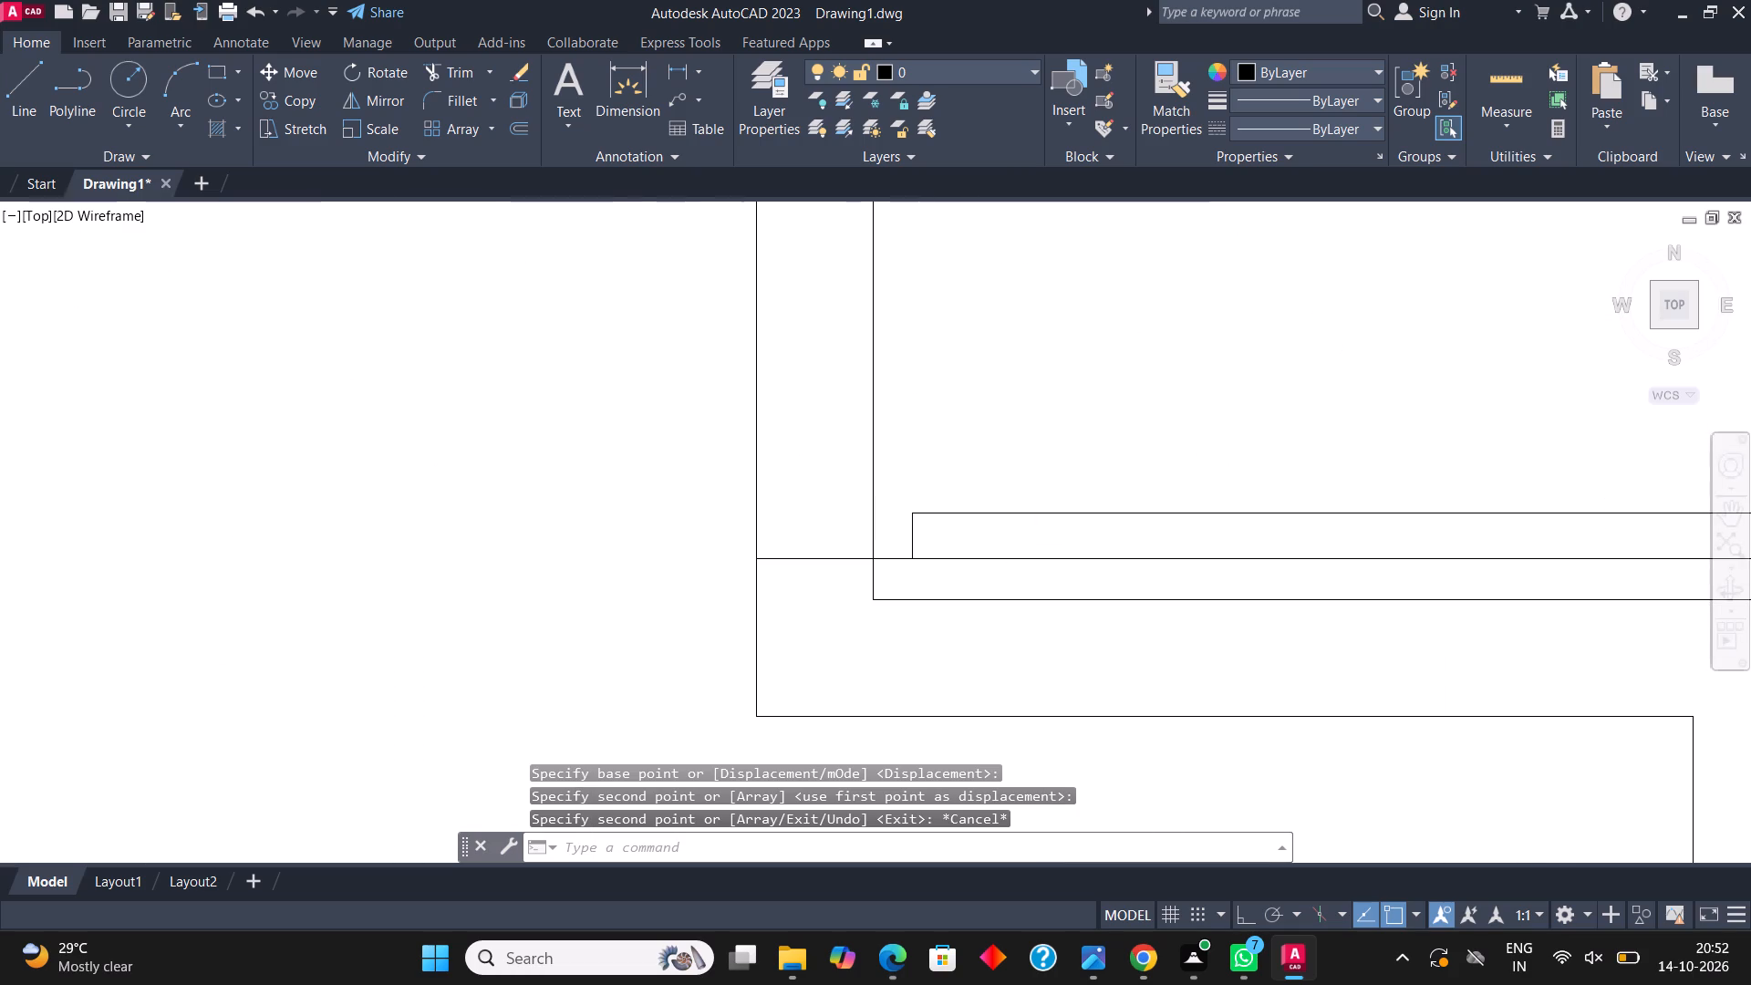
scroll(995, 532, "up", 1)
scroll(724, 541, "down", 3)
scroll(865, 585, "down", 2)
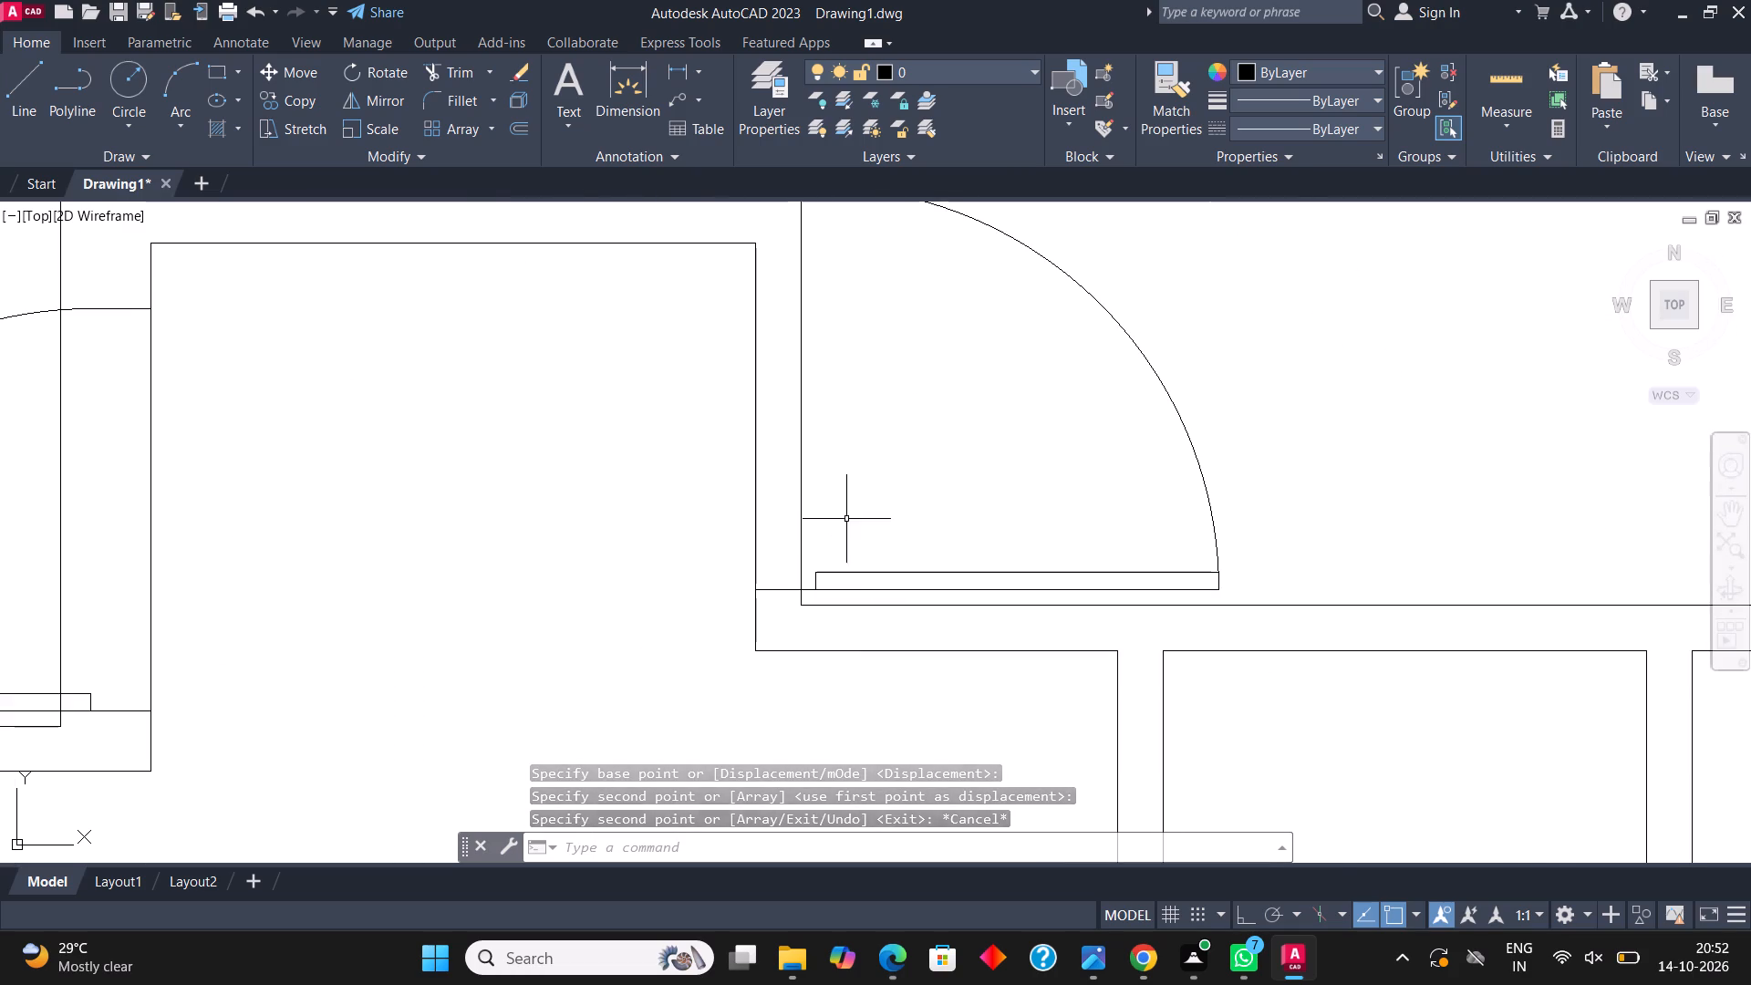
middle_click_drag(752, 469, 1038, 698)
middle_click_drag(876, 504, 915, 686)
scroll(902, 603, "down", 3)
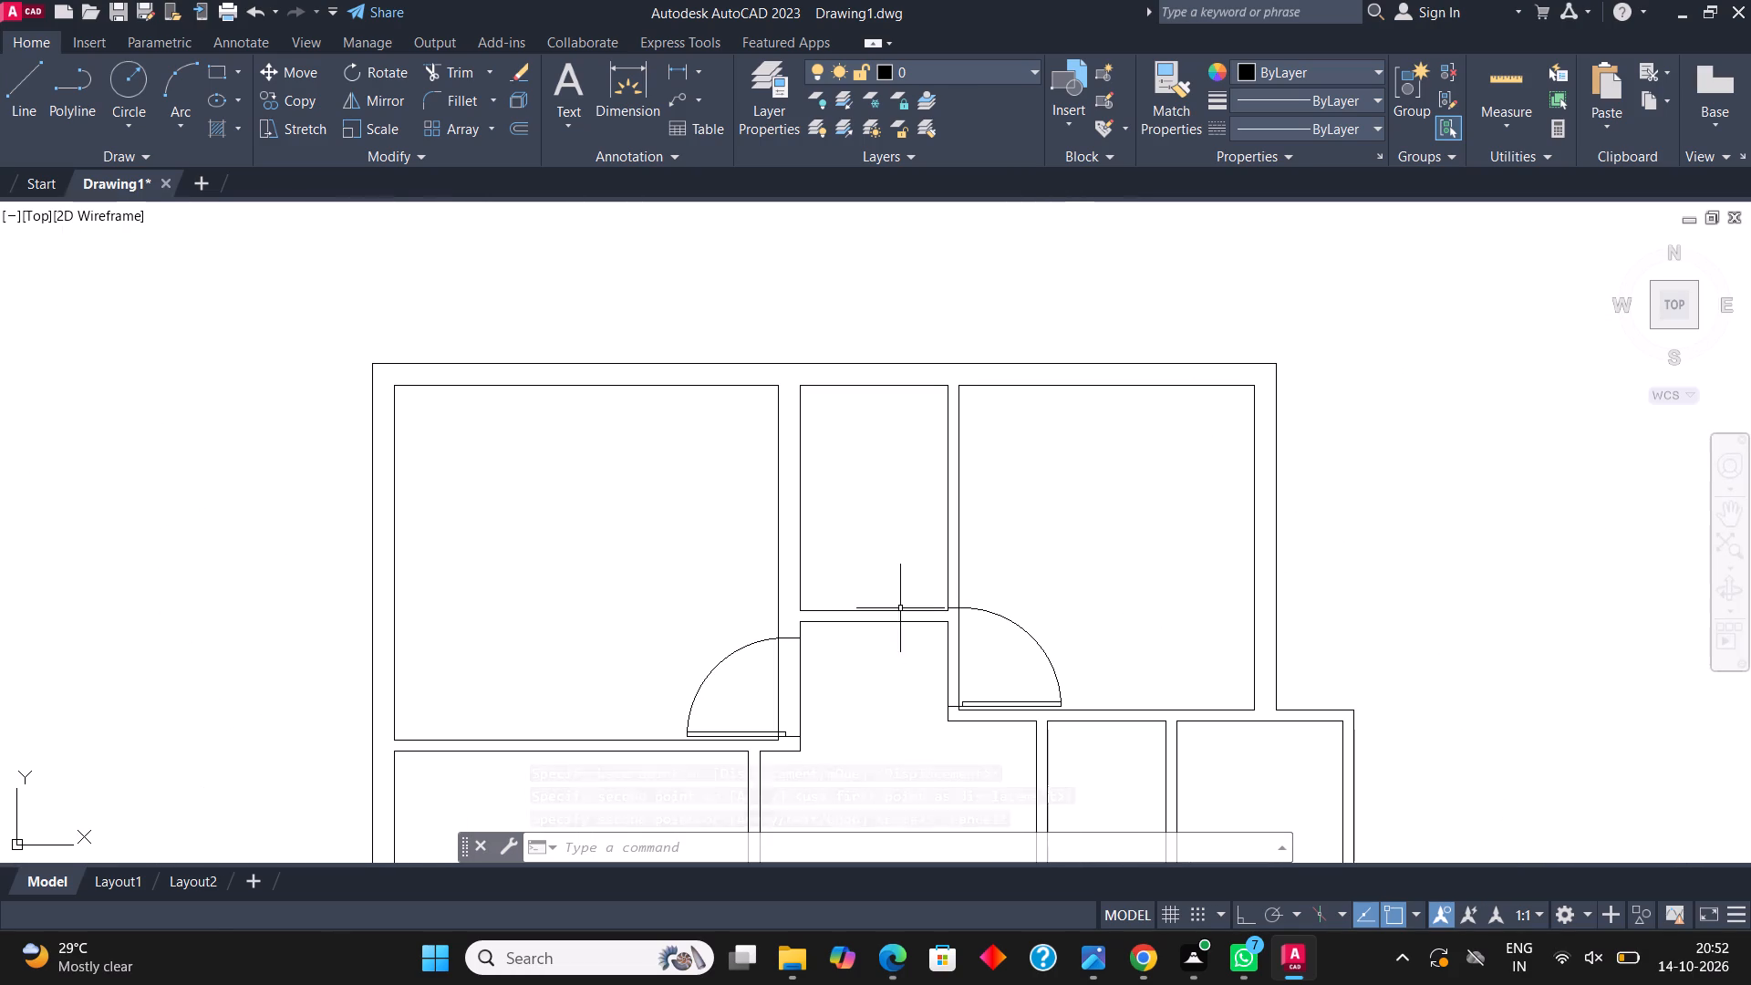
left_click(12, 80)
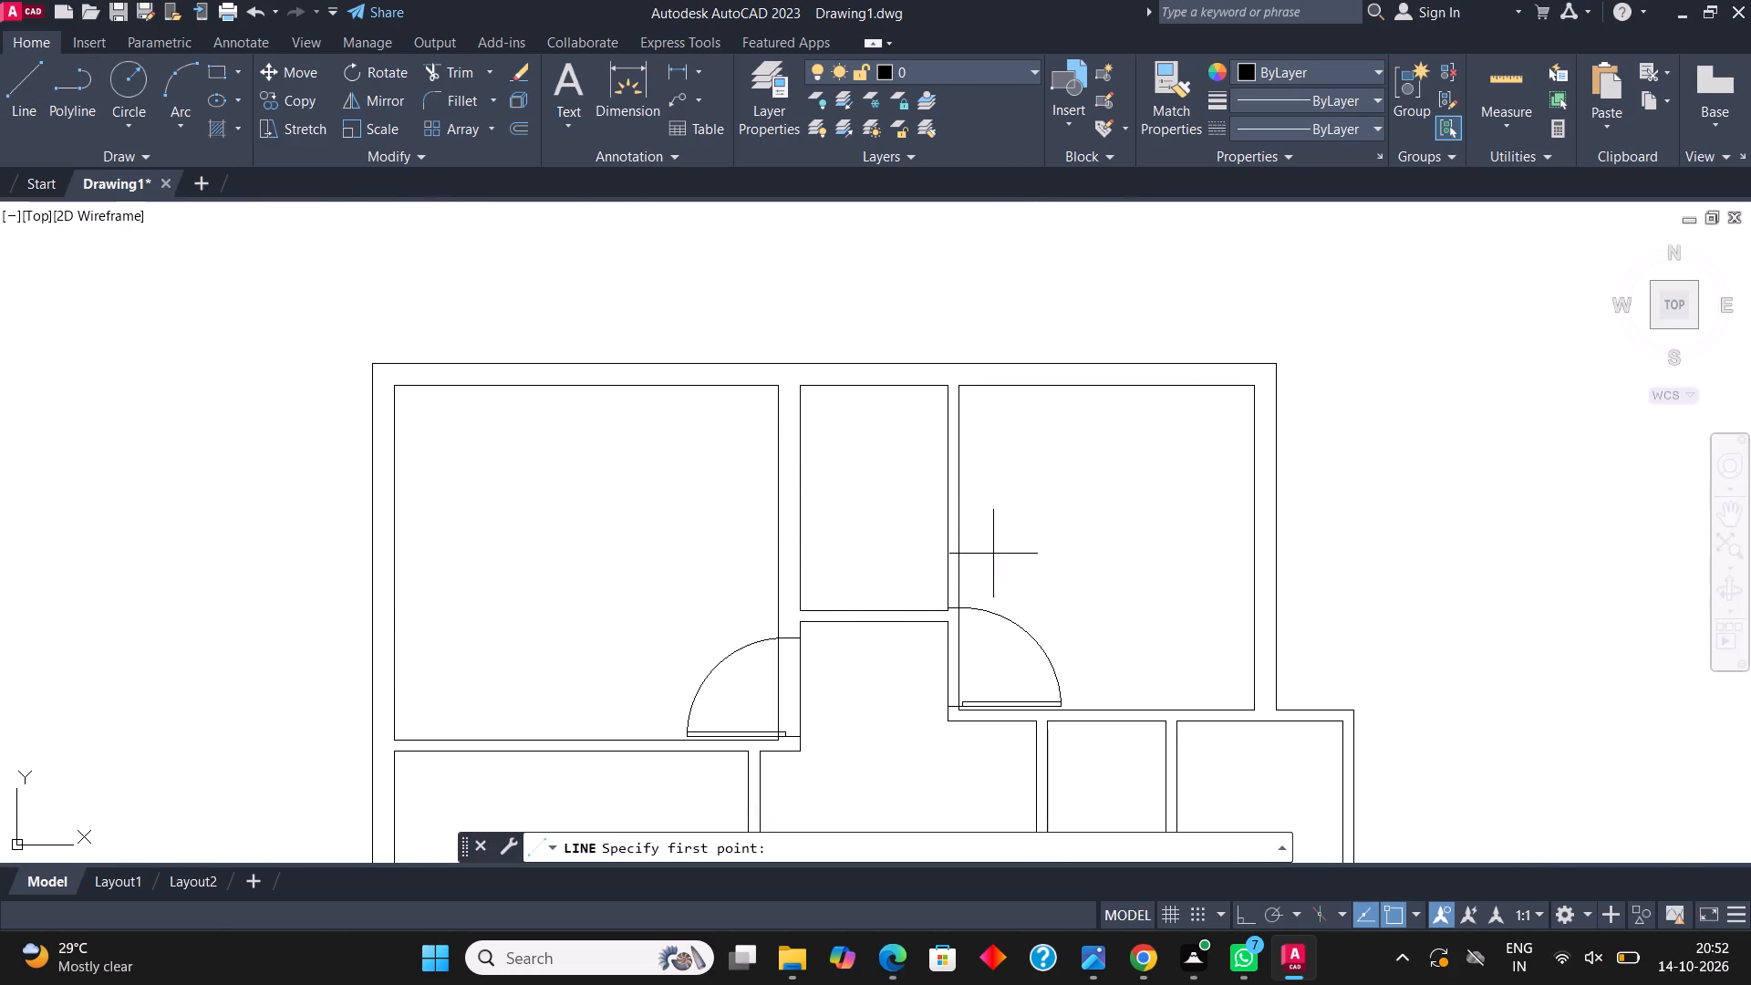
scroll(854, 576, "up", 2)
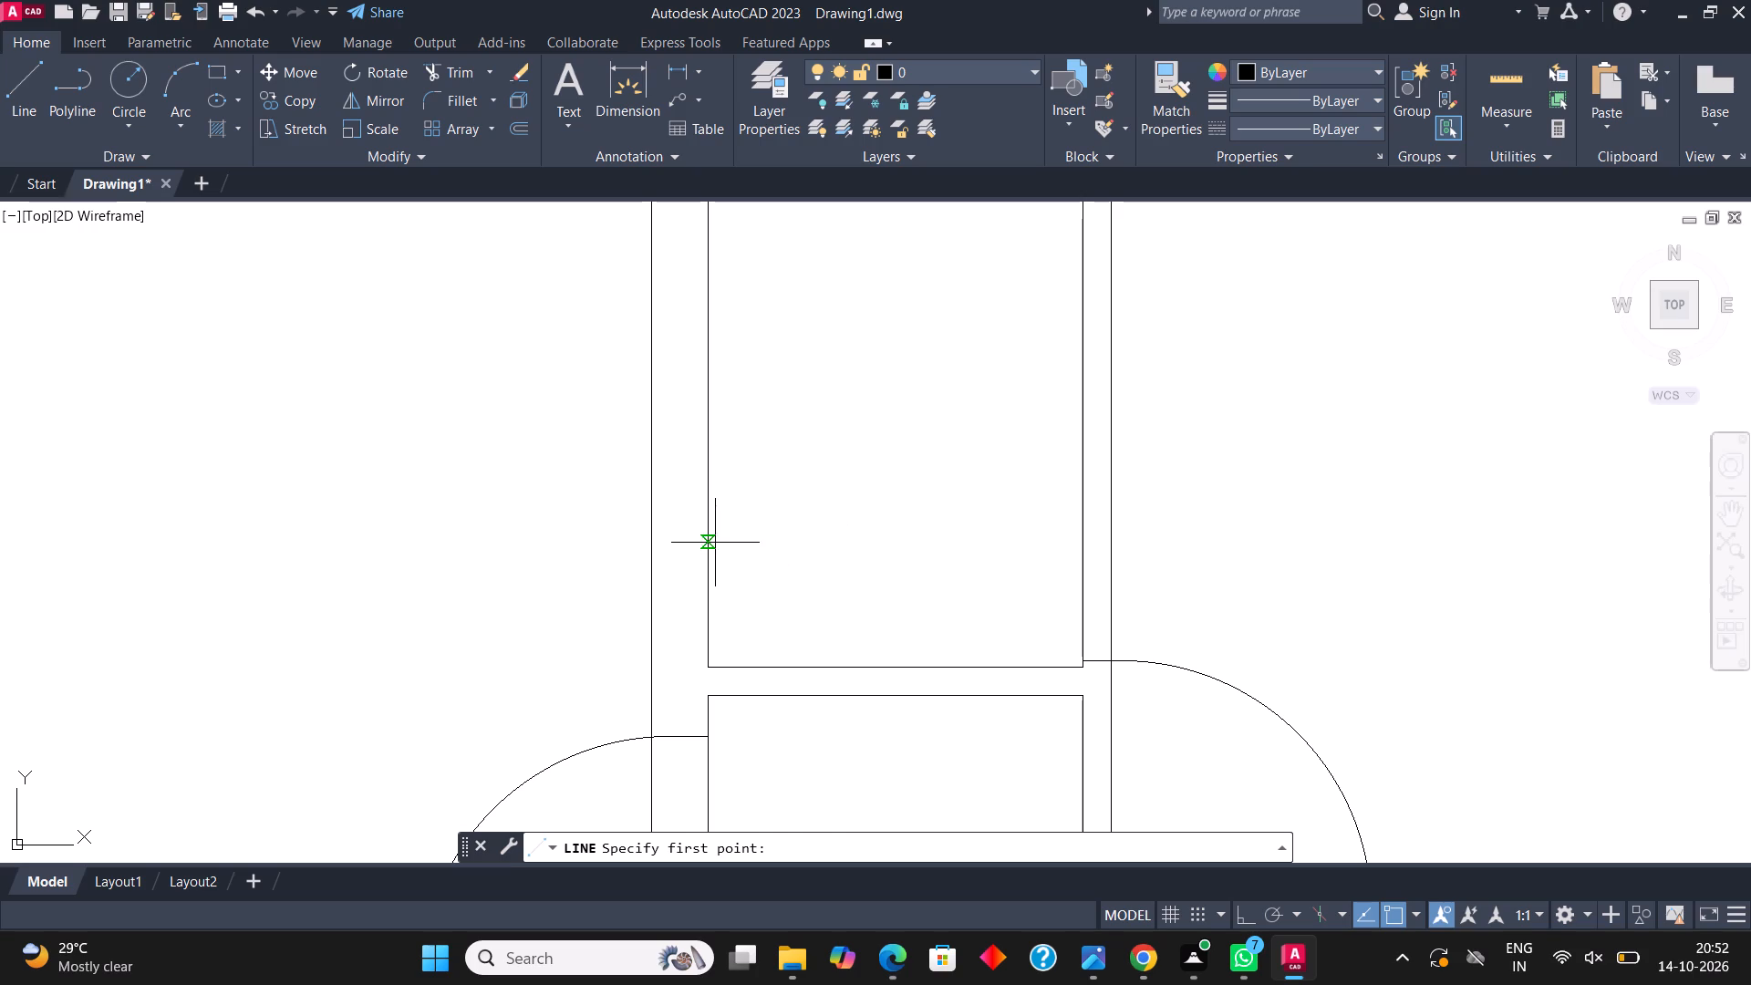
left_click(716, 542)
left_click(1079, 545)
scroll(897, 411, "down", 2)
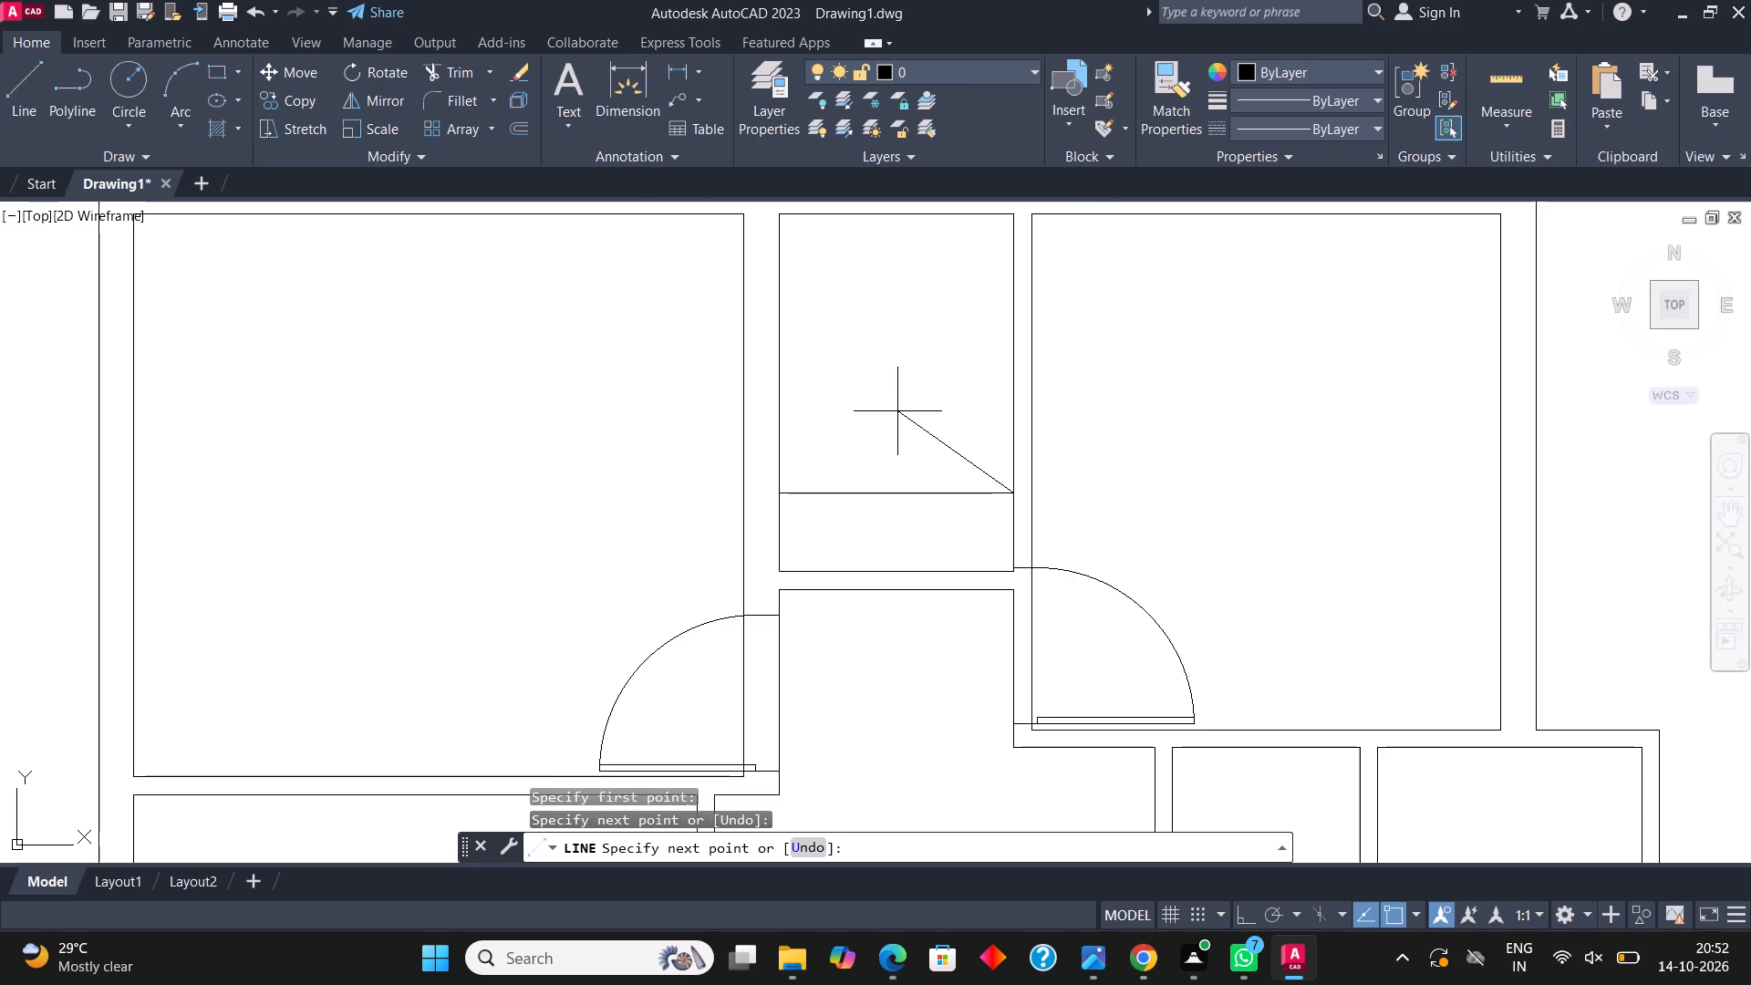
key("Escape")
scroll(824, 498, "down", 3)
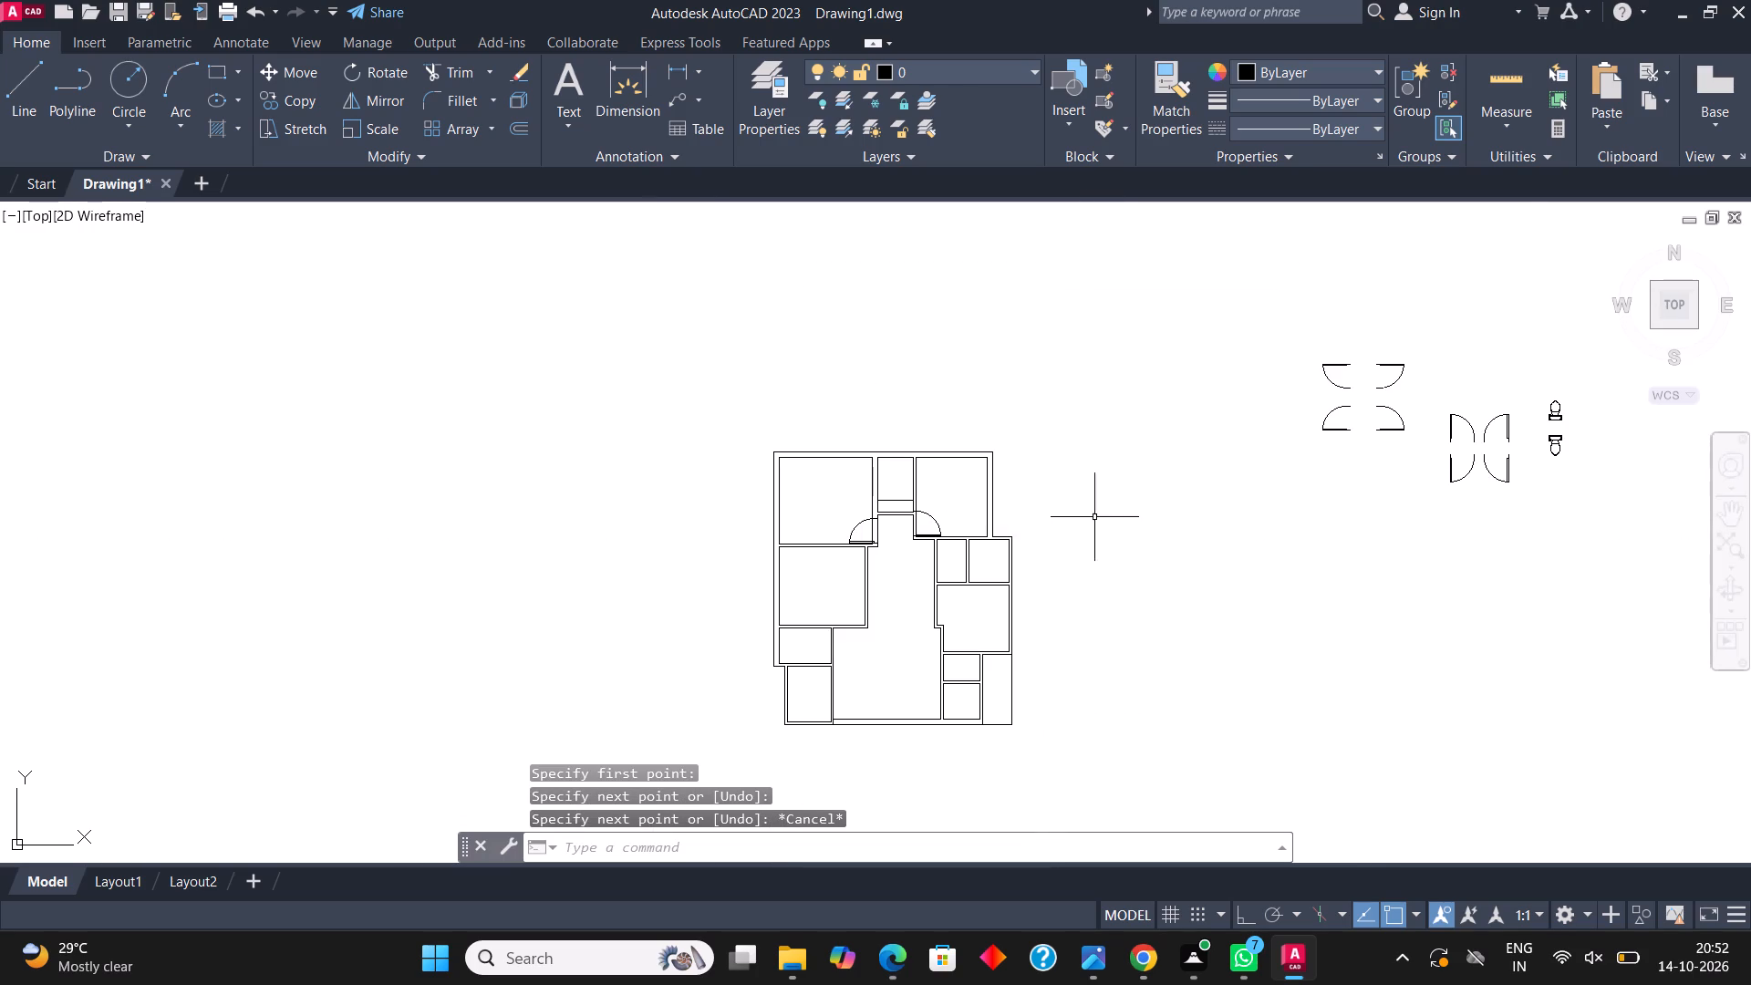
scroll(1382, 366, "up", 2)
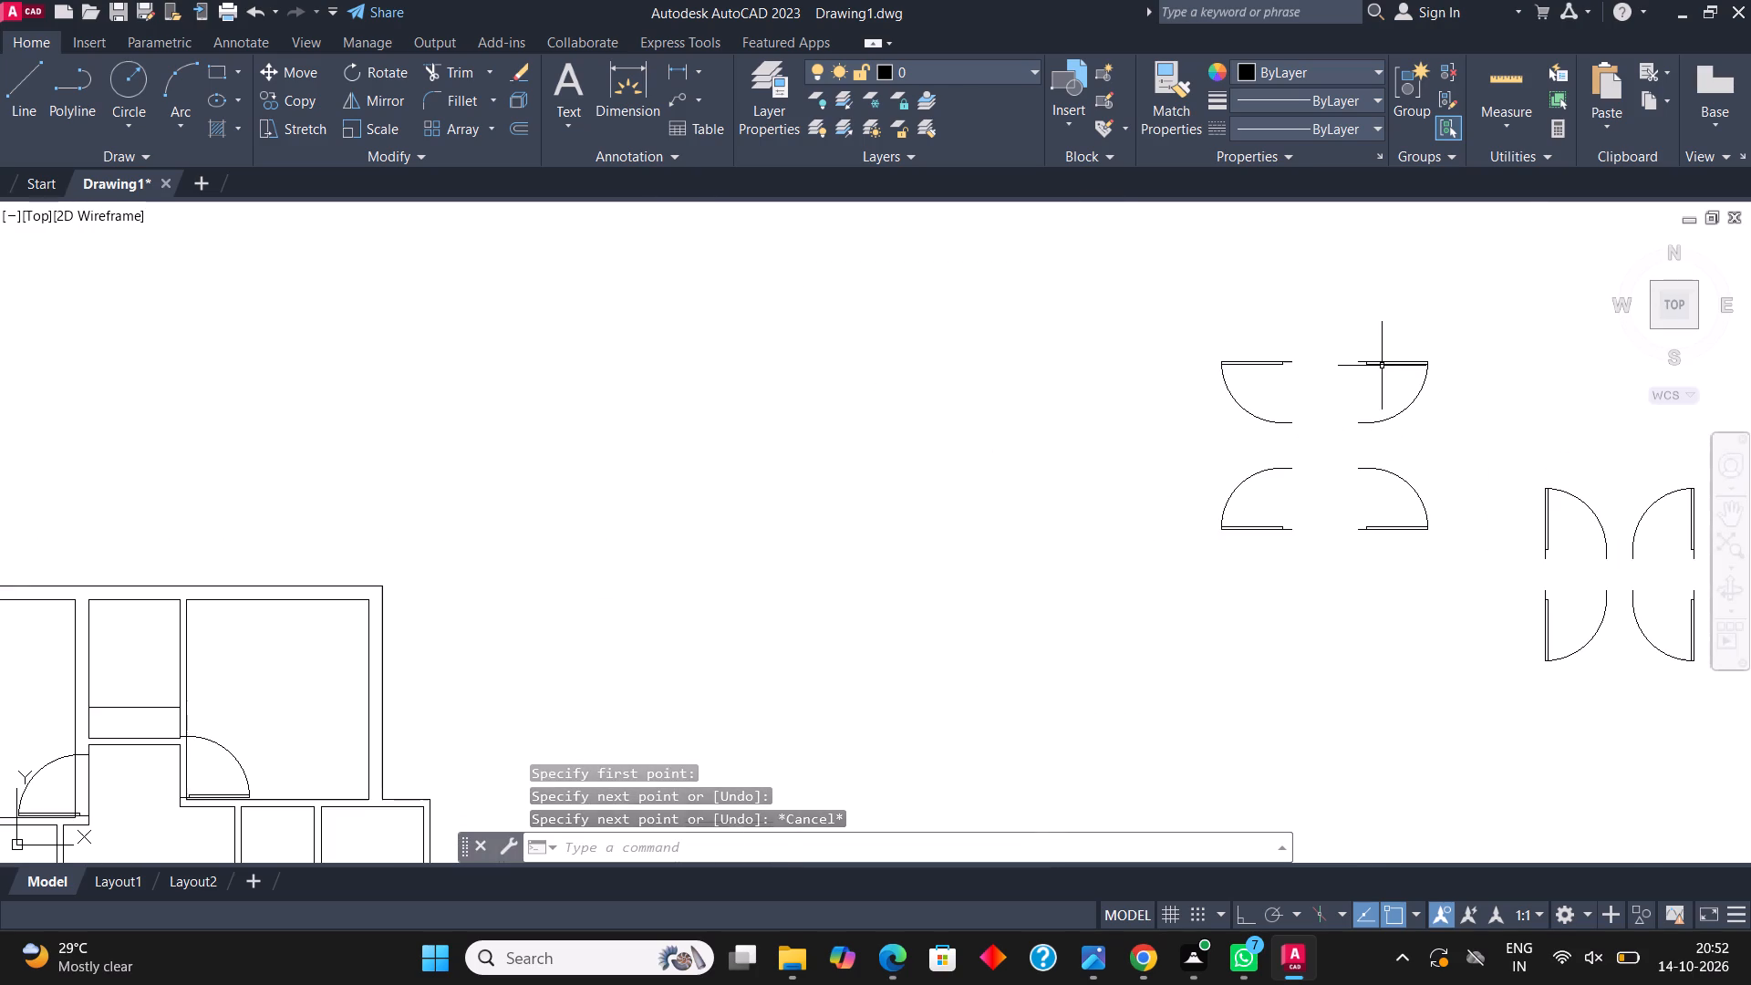
Copy the upper-right rotated door into the narrow top-middle room, placing it on the outer face of its left wall.
left_click(1382, 366)
left_click(281, 103)
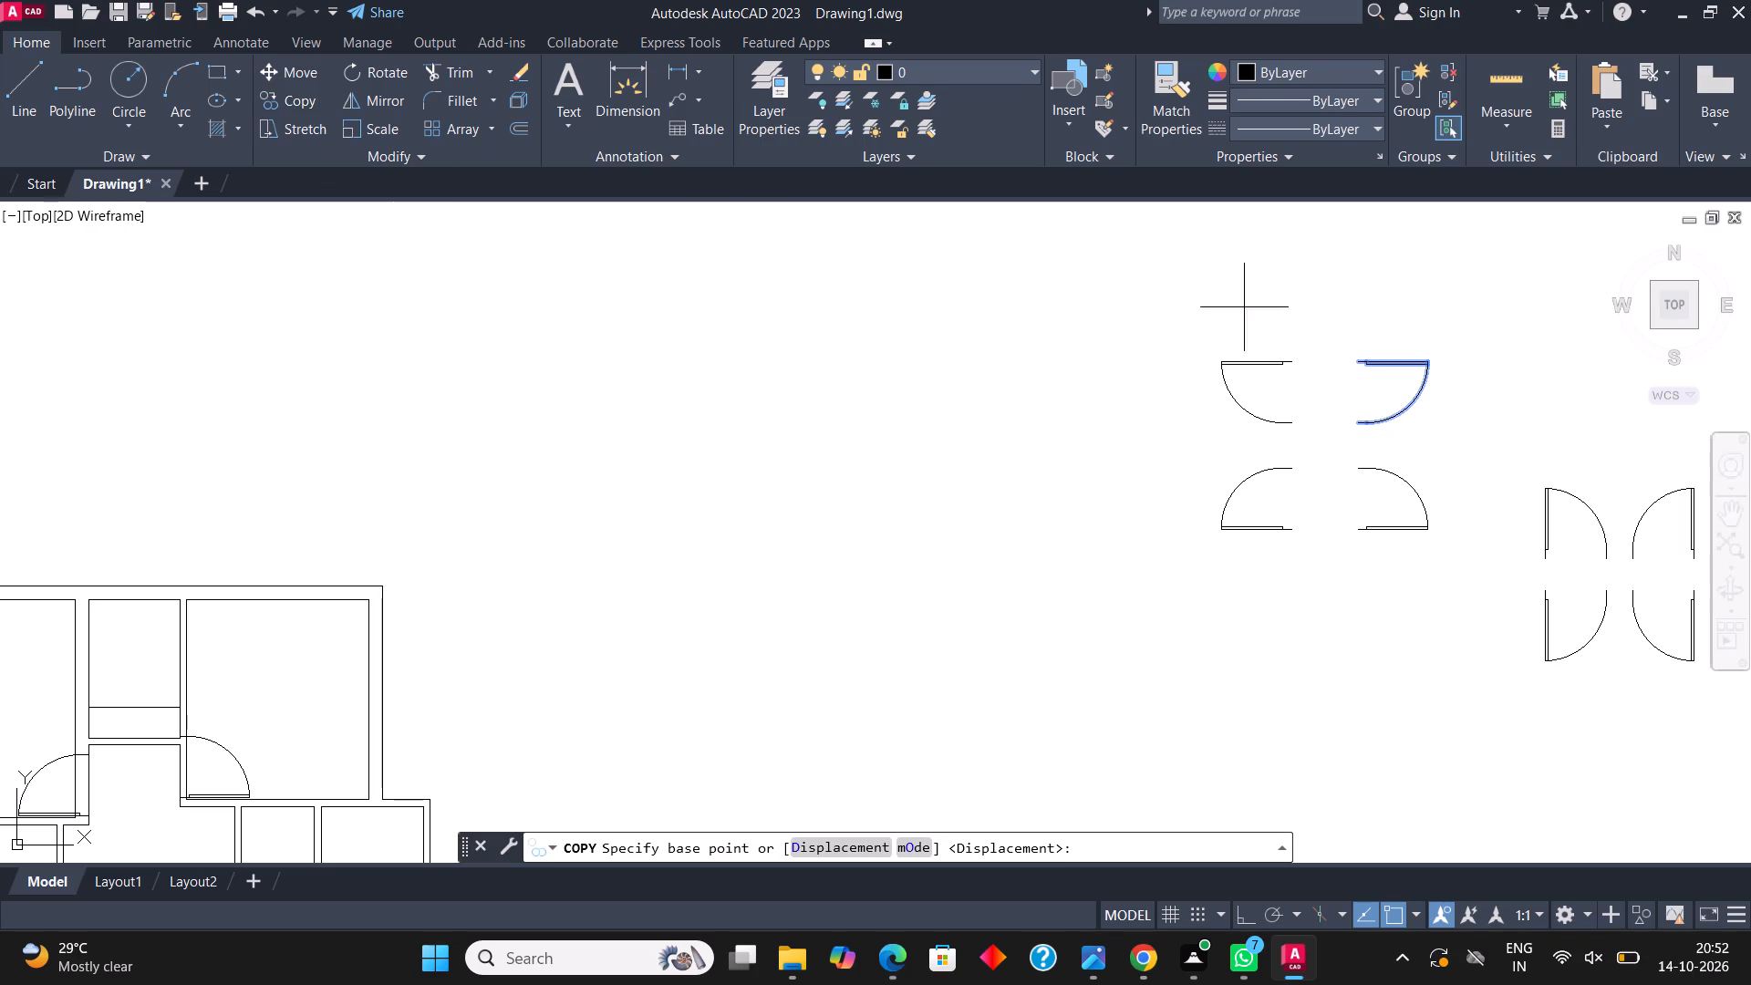
left_click(1359, 358)
scroll(1461, 296, "down", 2)
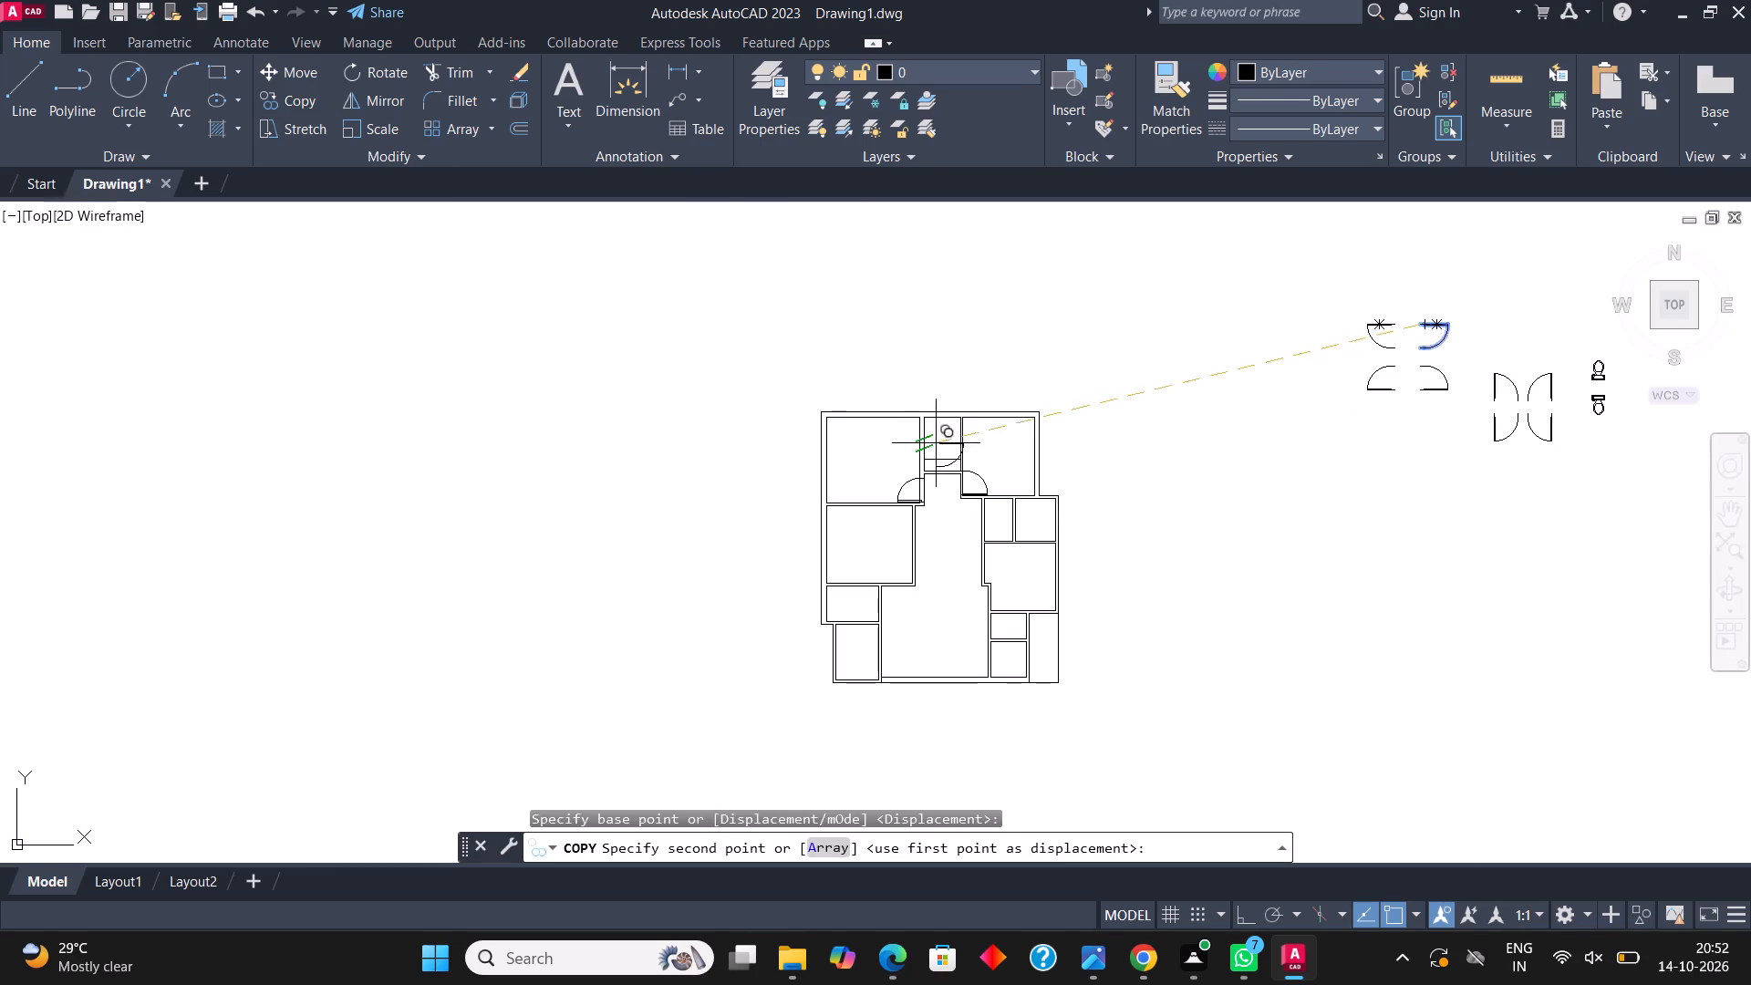
scroll(930, 449, "up", 3)
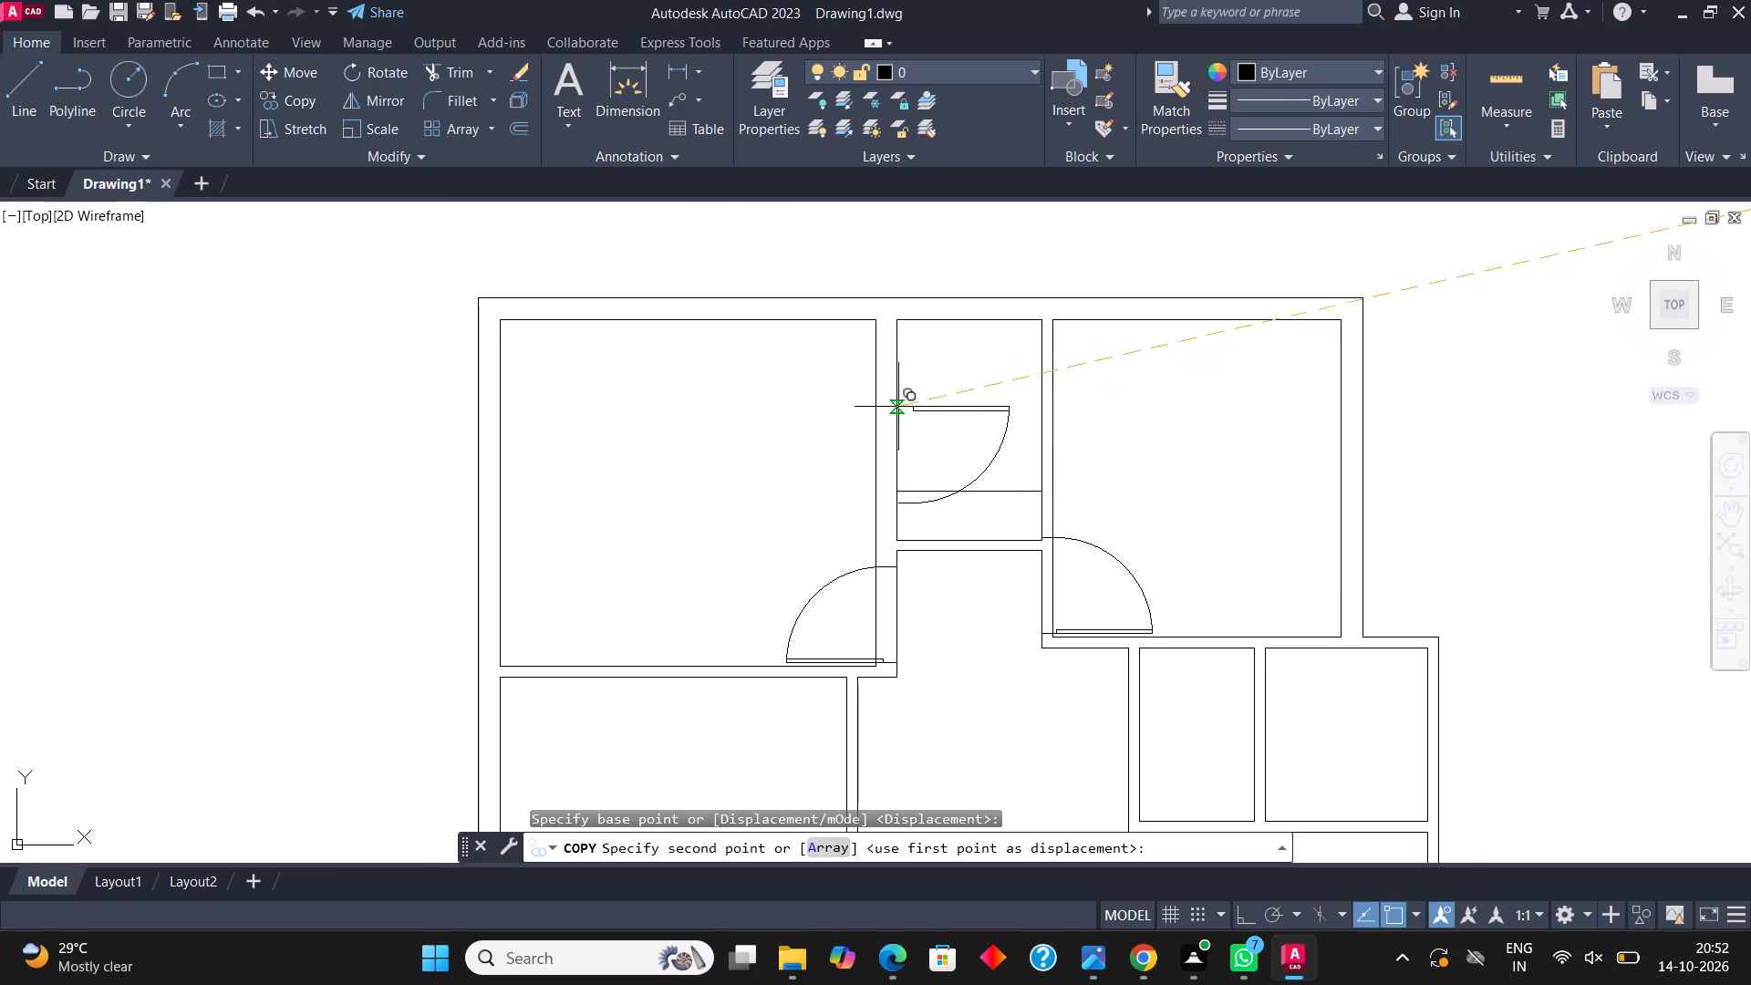
scroll(886, 405, "up", 1)
left_click(869, 369)
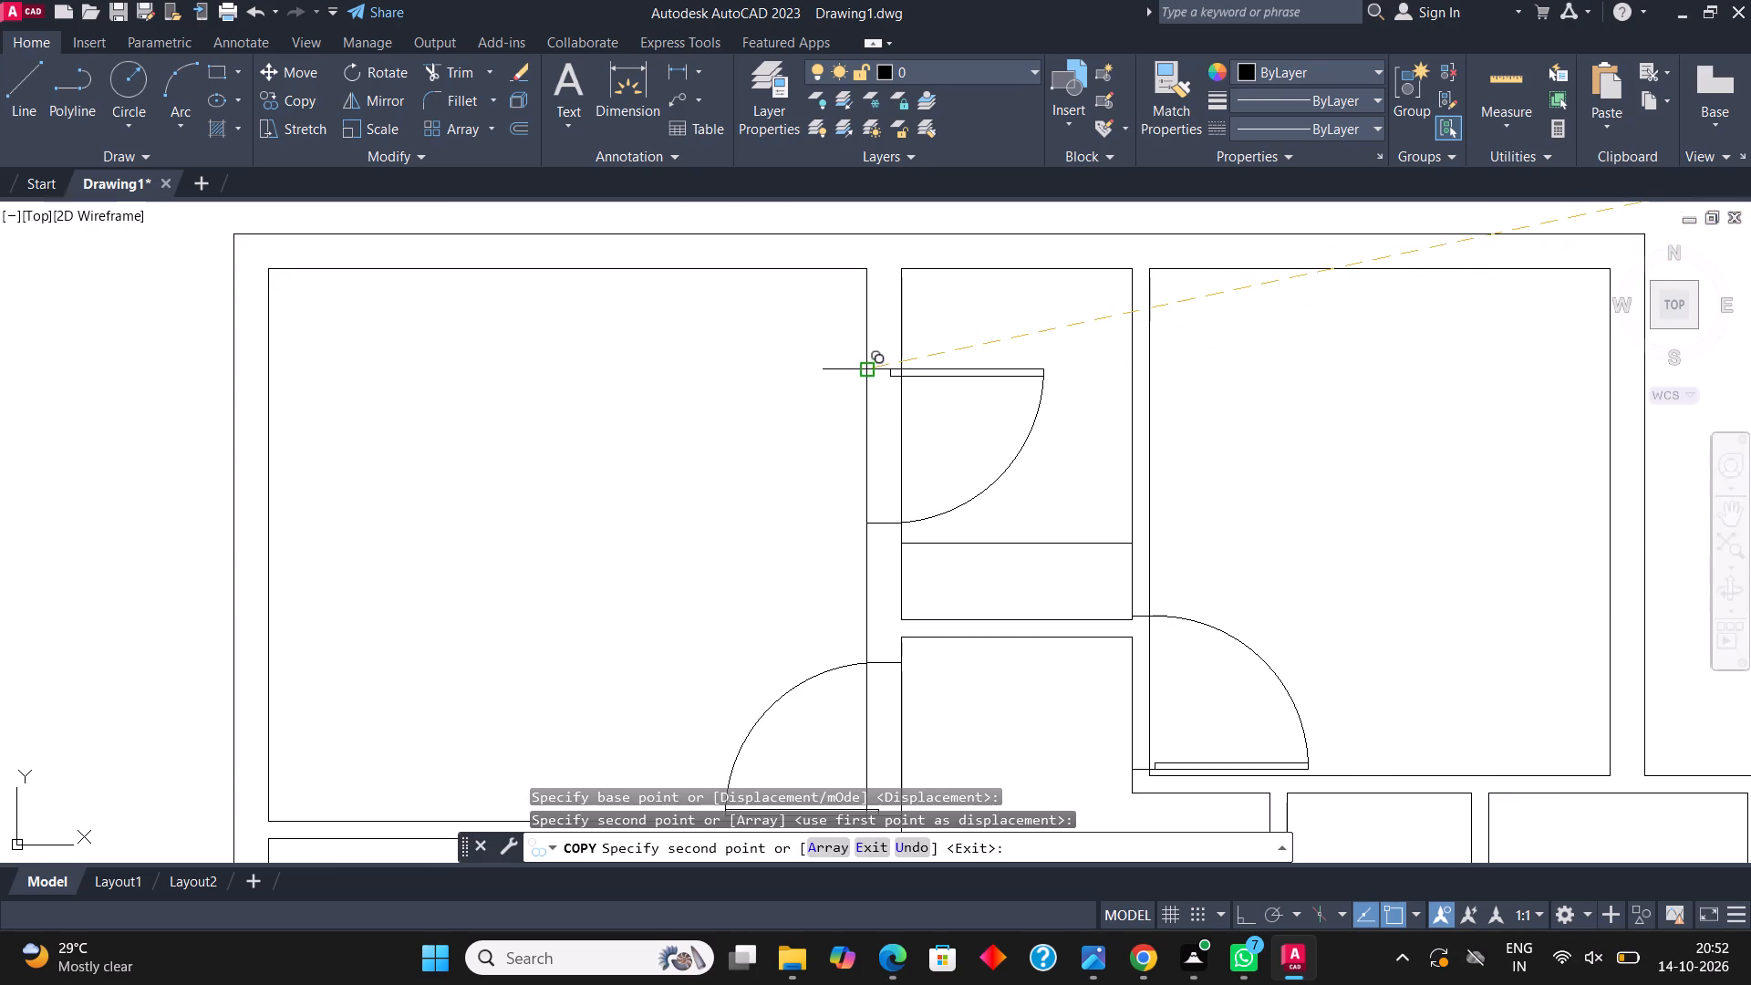
key("Escape")
Scale the top-middle room's door down from its upper wall-side endpoint to roughly four-fifths of its size.
scroll(914, 361, "up", 4)
scroll(914, 373, "down", 3)
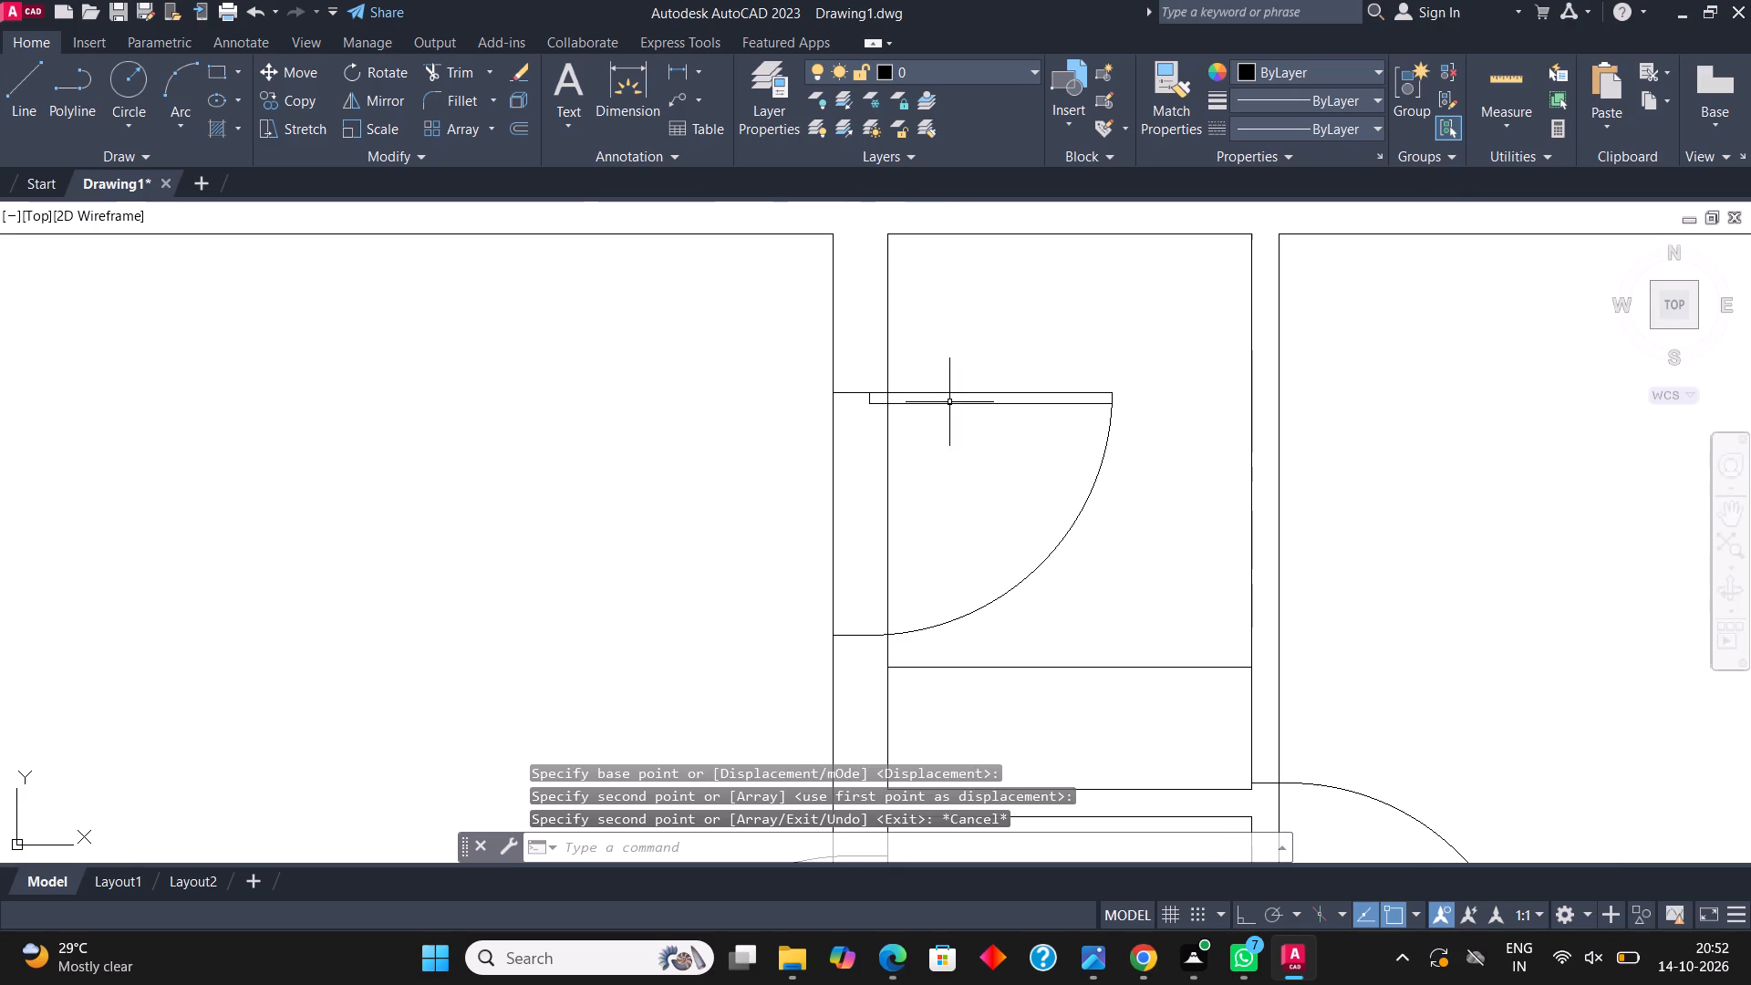
scroll(972, 402, "up", 1)
left_click(972, 402)
scroll(969, 403, "down", 2)
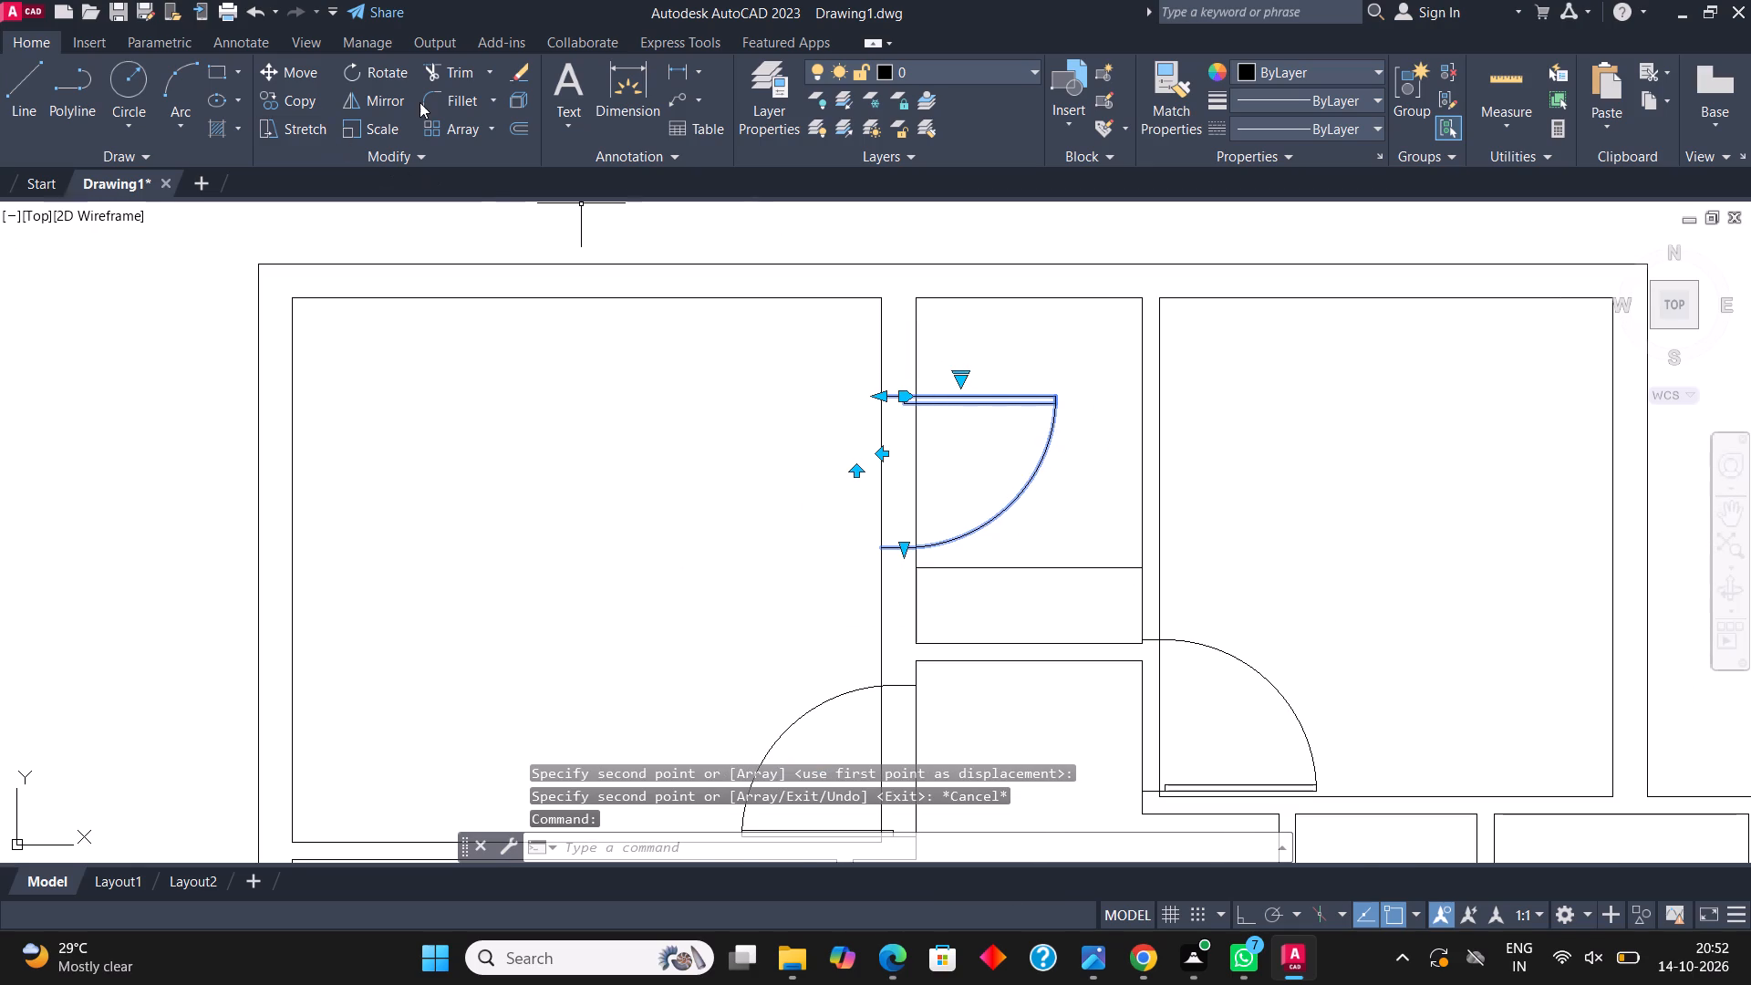
left_click(385, 126)
left_click(885, 394)
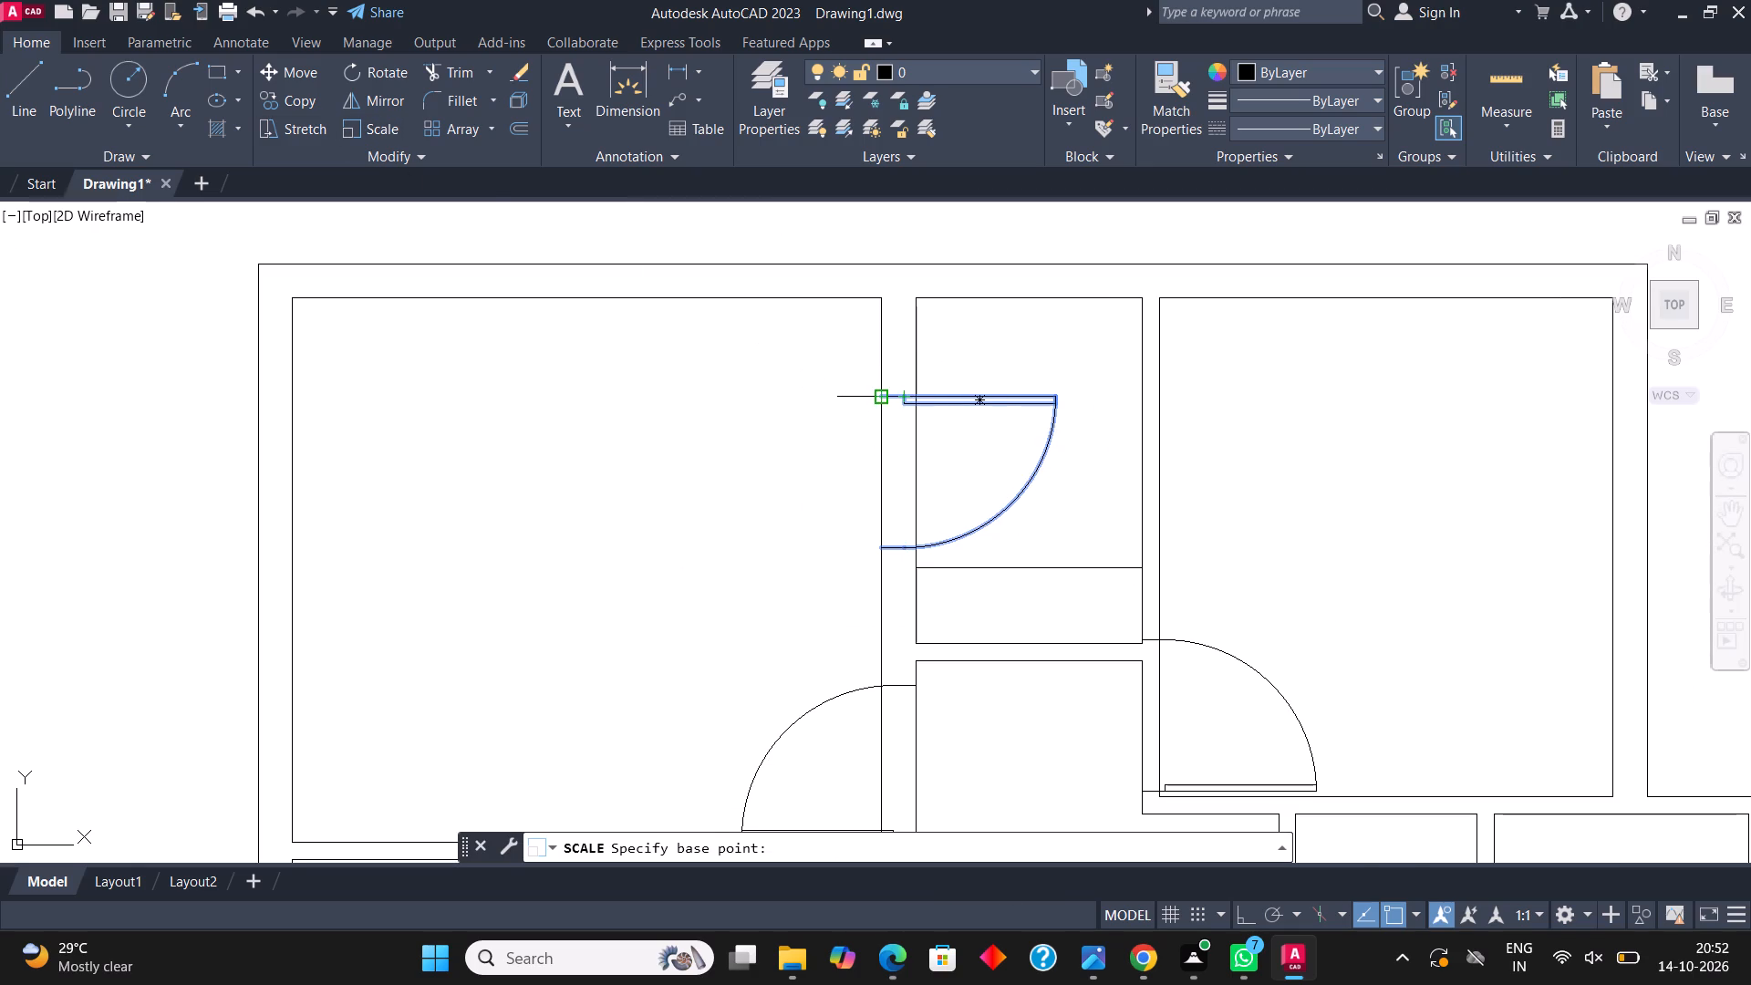
left_click(947, 425)
Move the scaled door down along the left wall so its lower end sits just above the room's horizontal line.
left_click(997, 482)
left_click(979, 458)
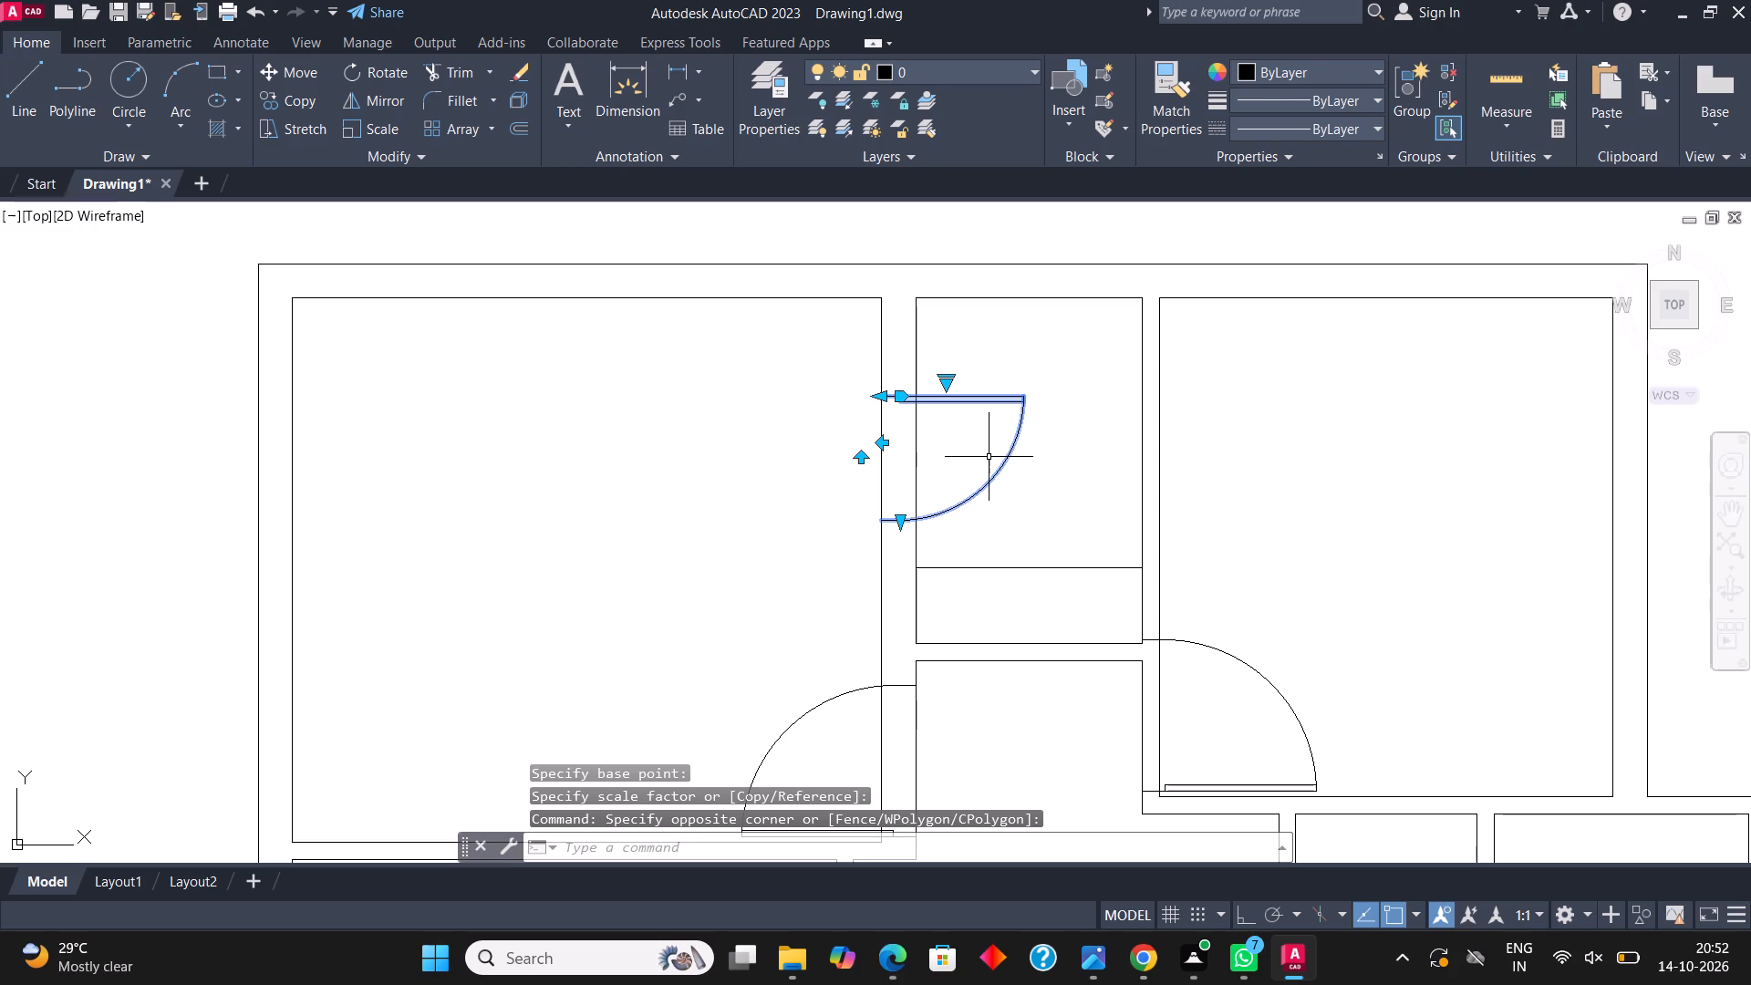
left_click(295, 78)
scroll(870, 528, "up", 3)
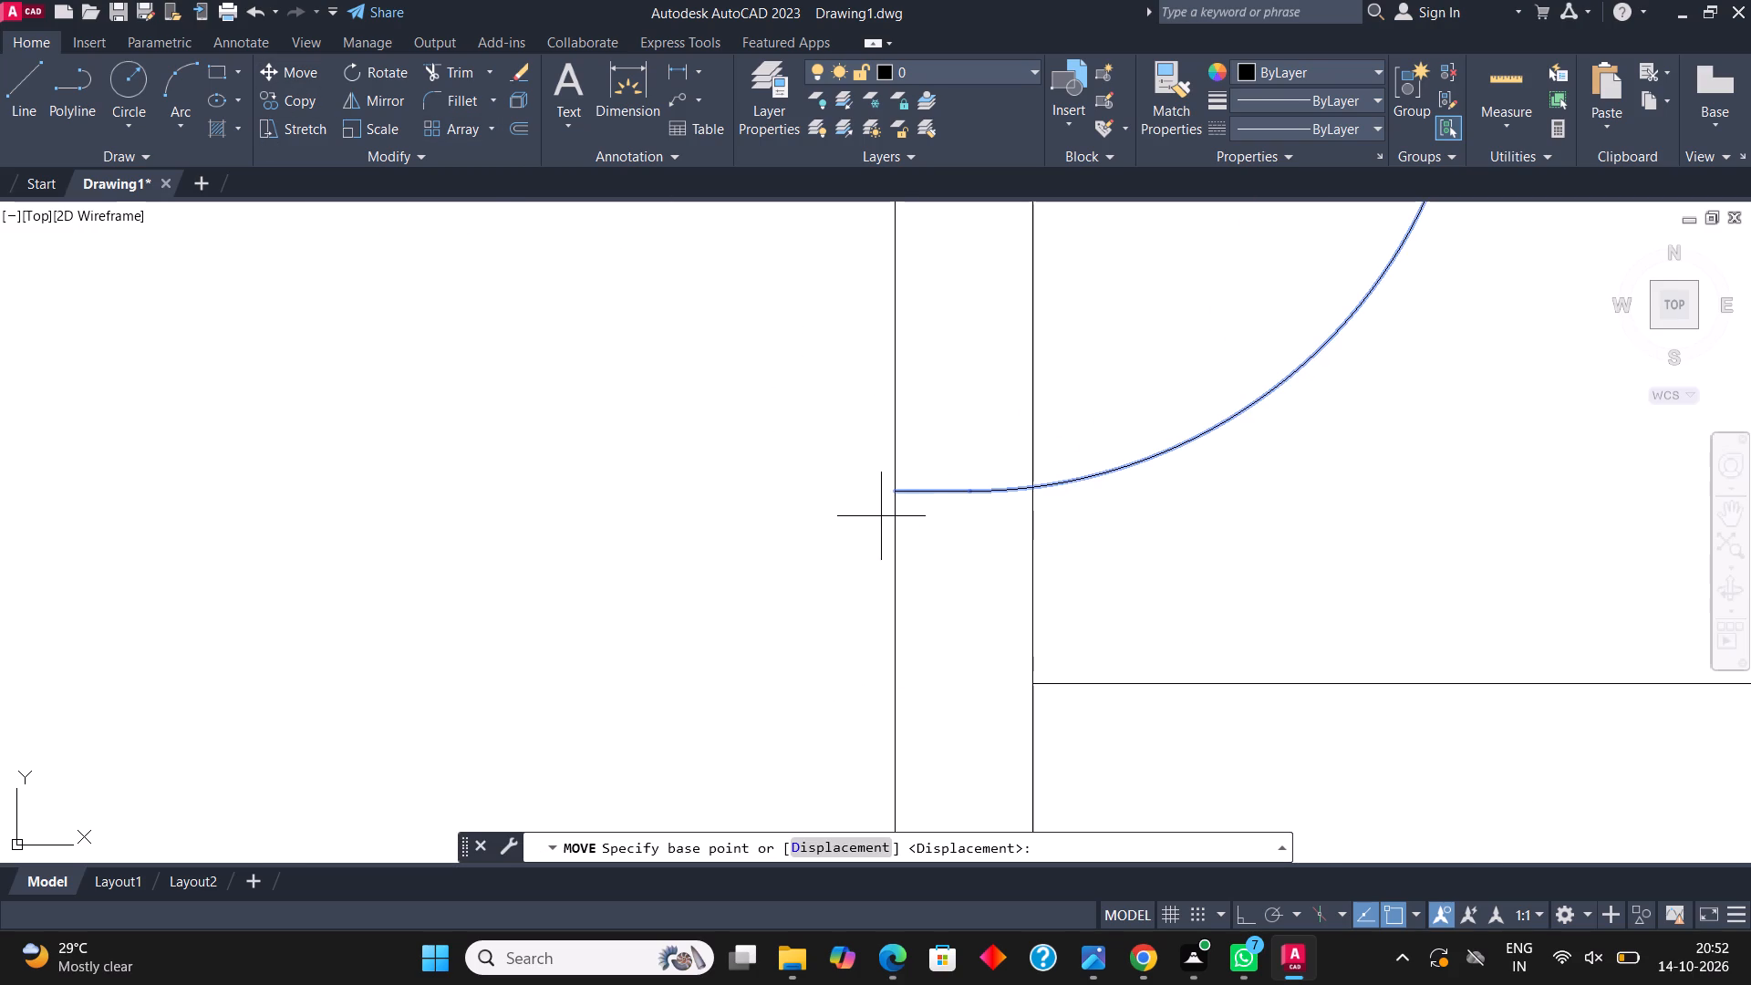
left_click(895, 494)
left_click(896, 635)
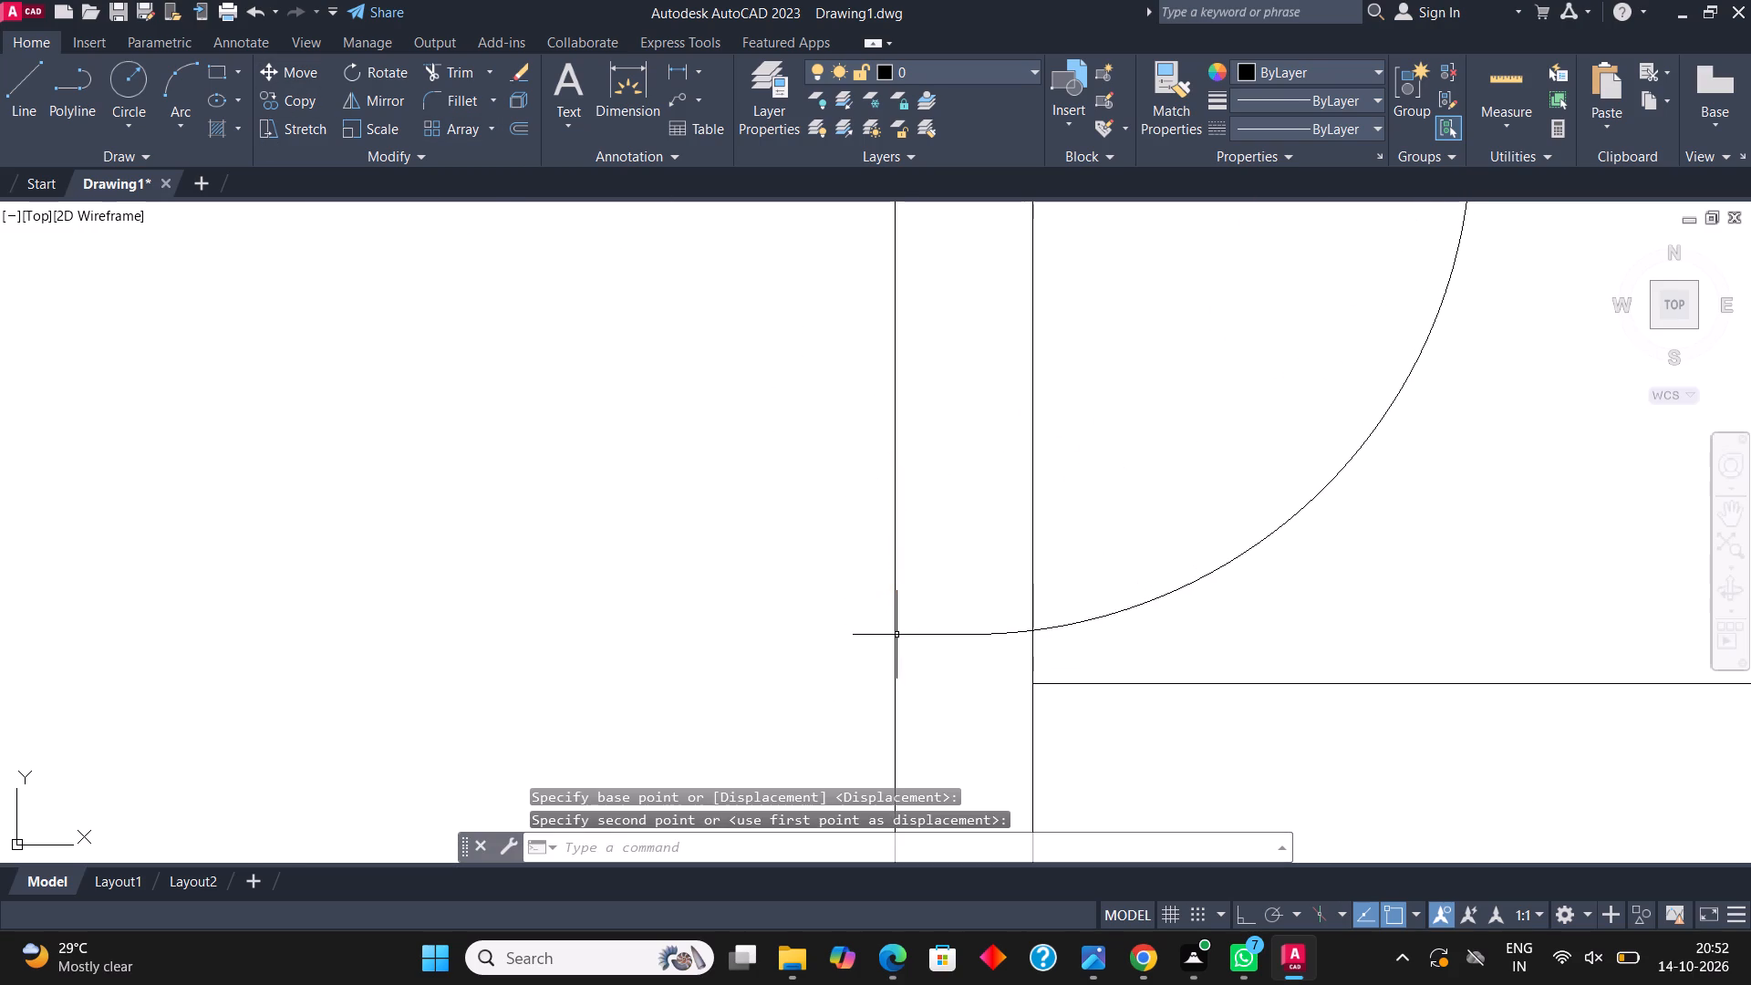
Copy the upper-left rotated door into the room below the top-left room, at its right wall near the top corner.
scroll(760, 537, "down", 4)
middle_click_drag(917, 488, 936, 436)
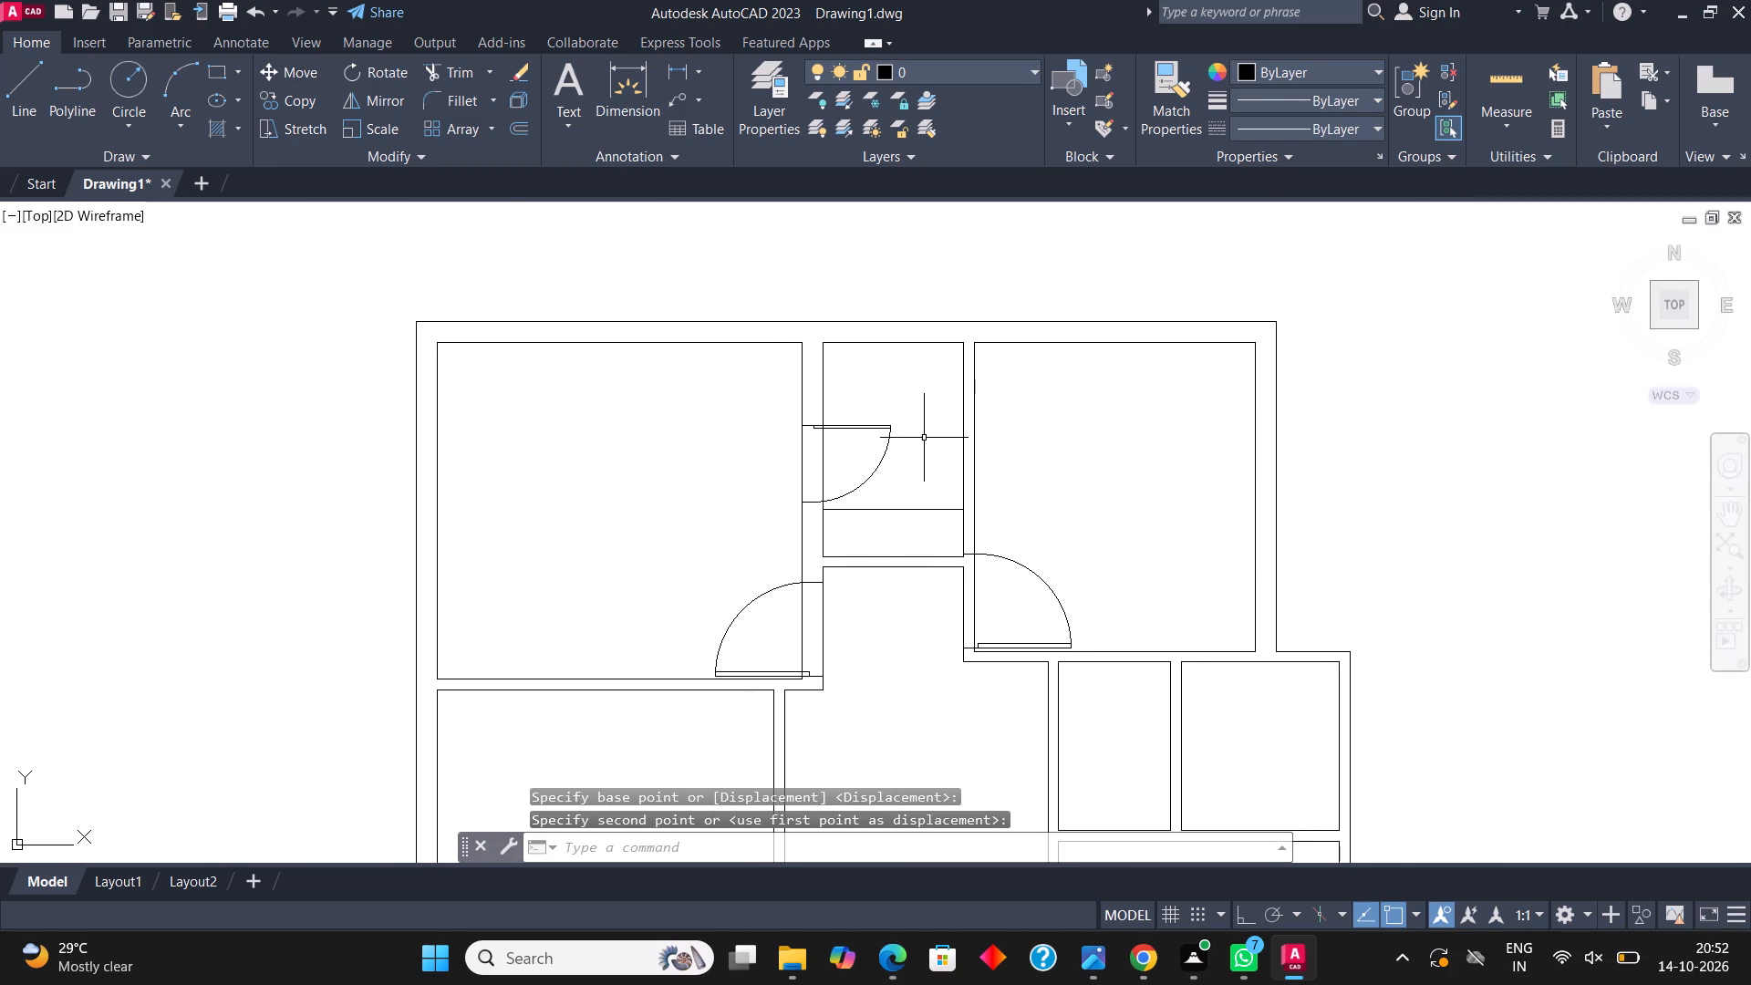
scroll(881, 543, "down", 1)
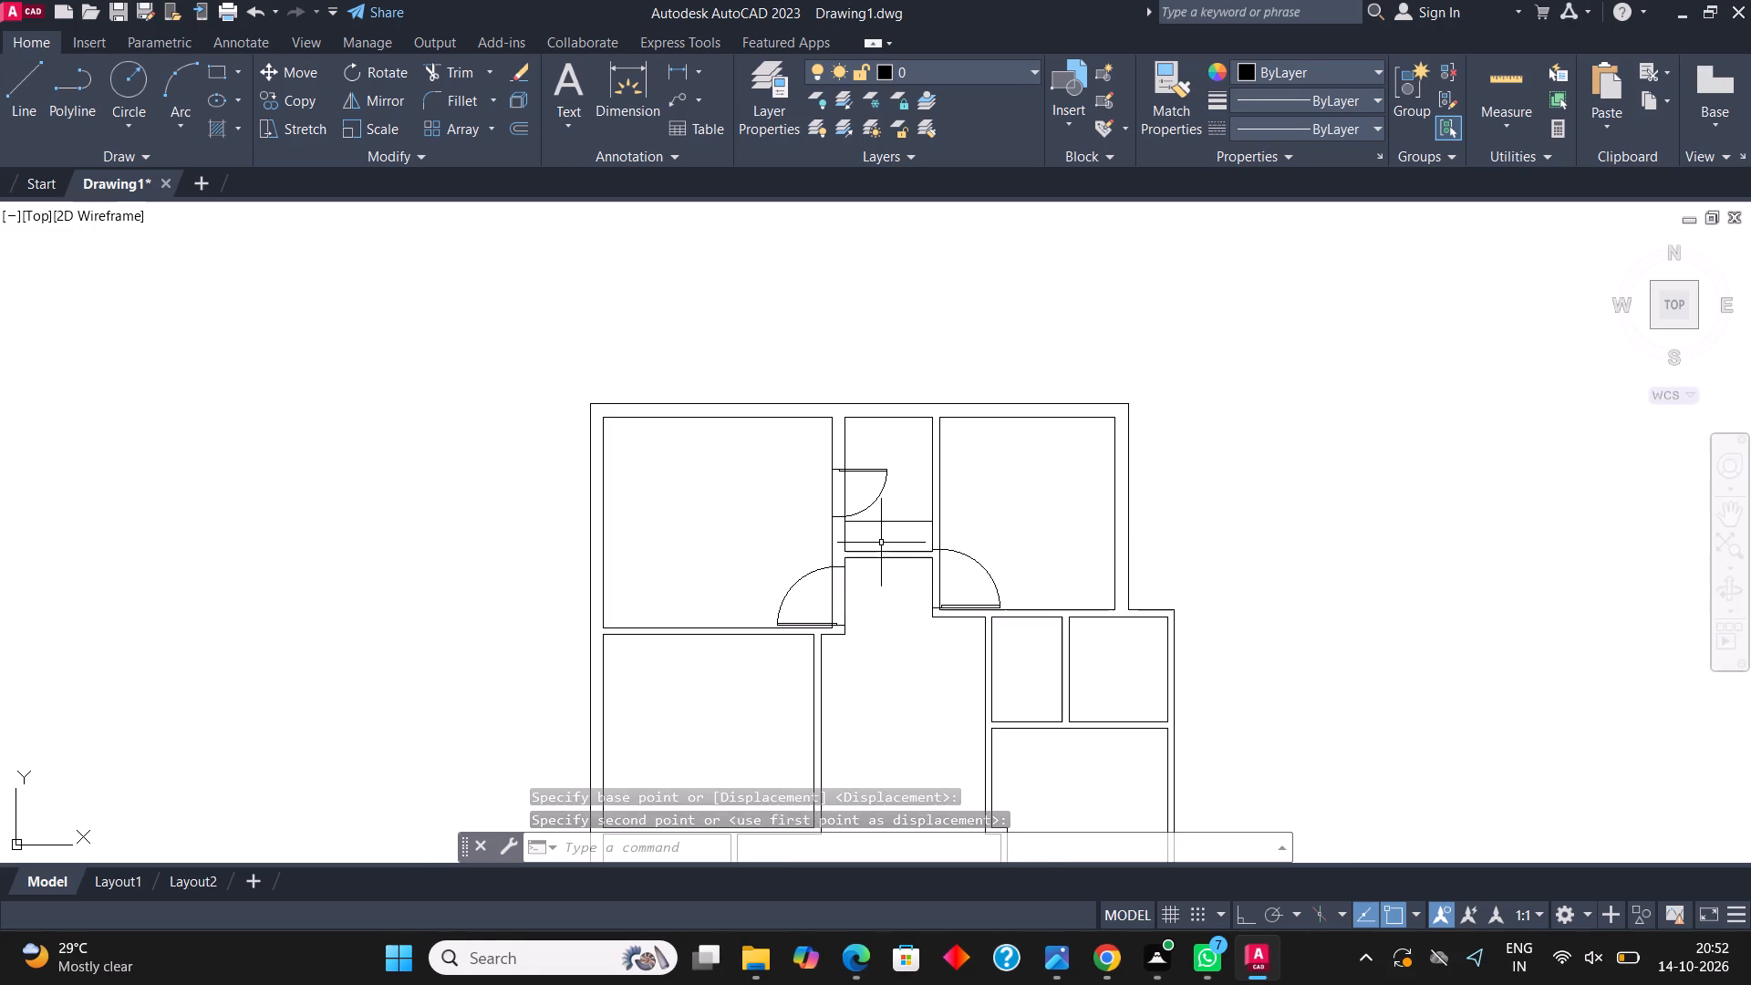
middle_click_drag(938, 582, 927, 495)
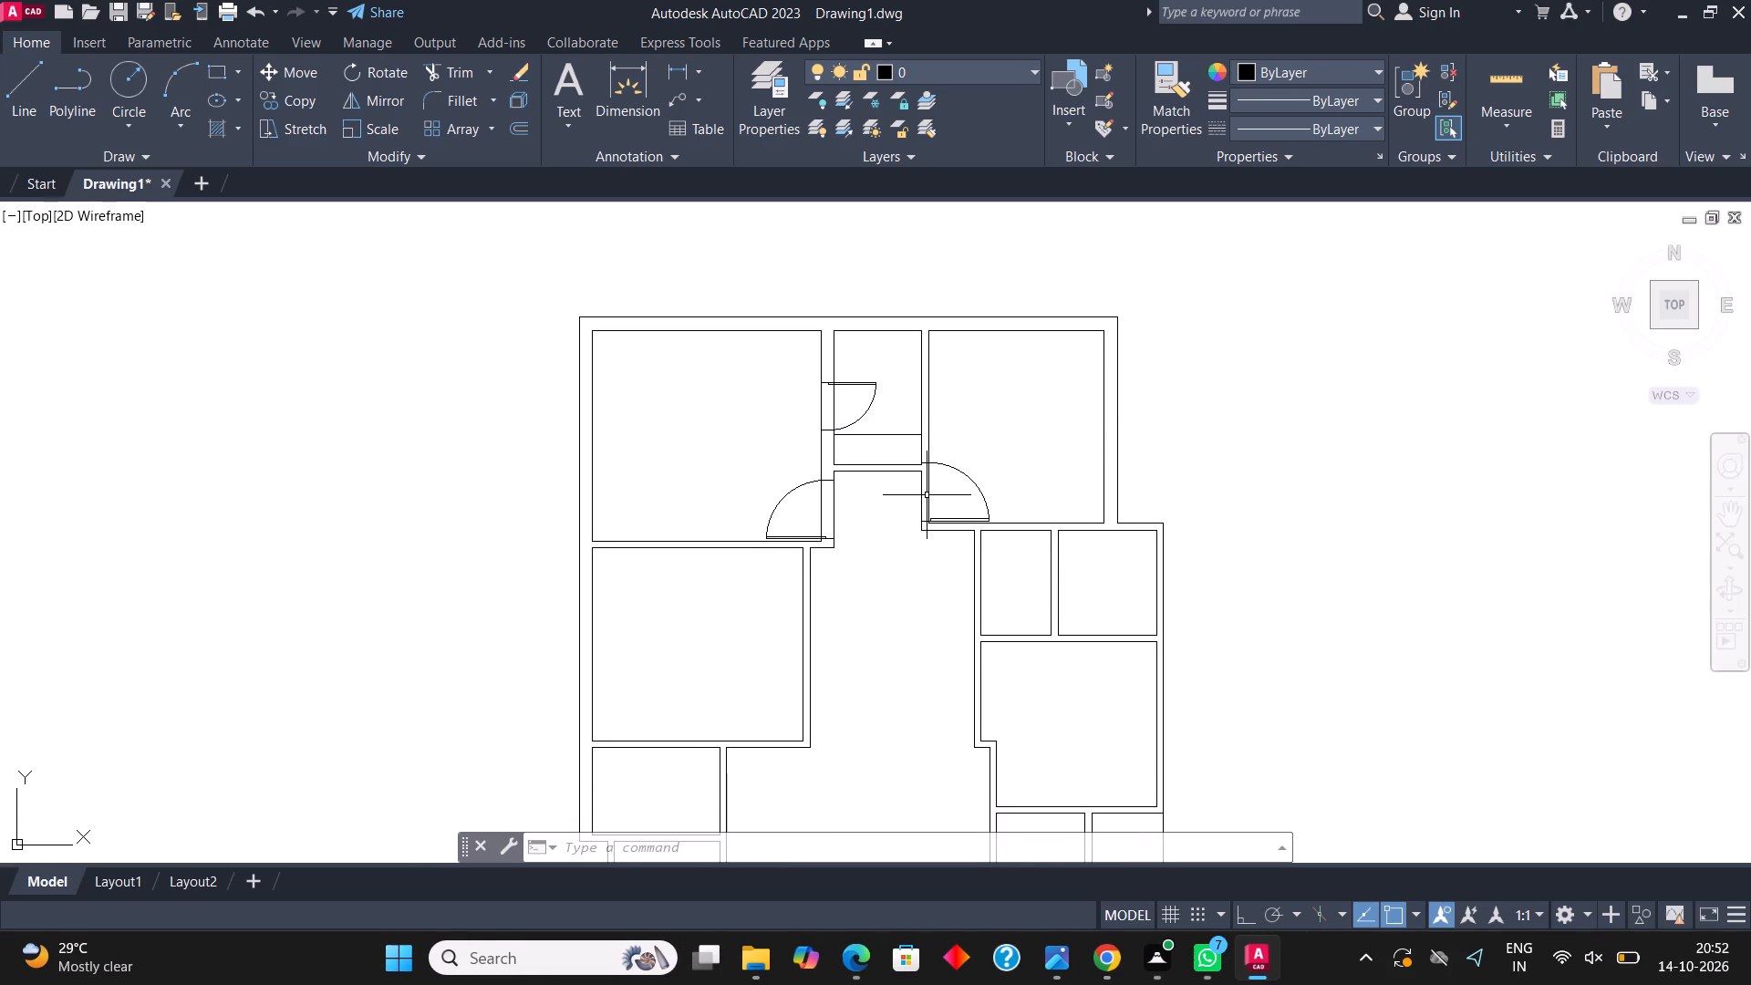
scroll(772, 585, "down", 3)
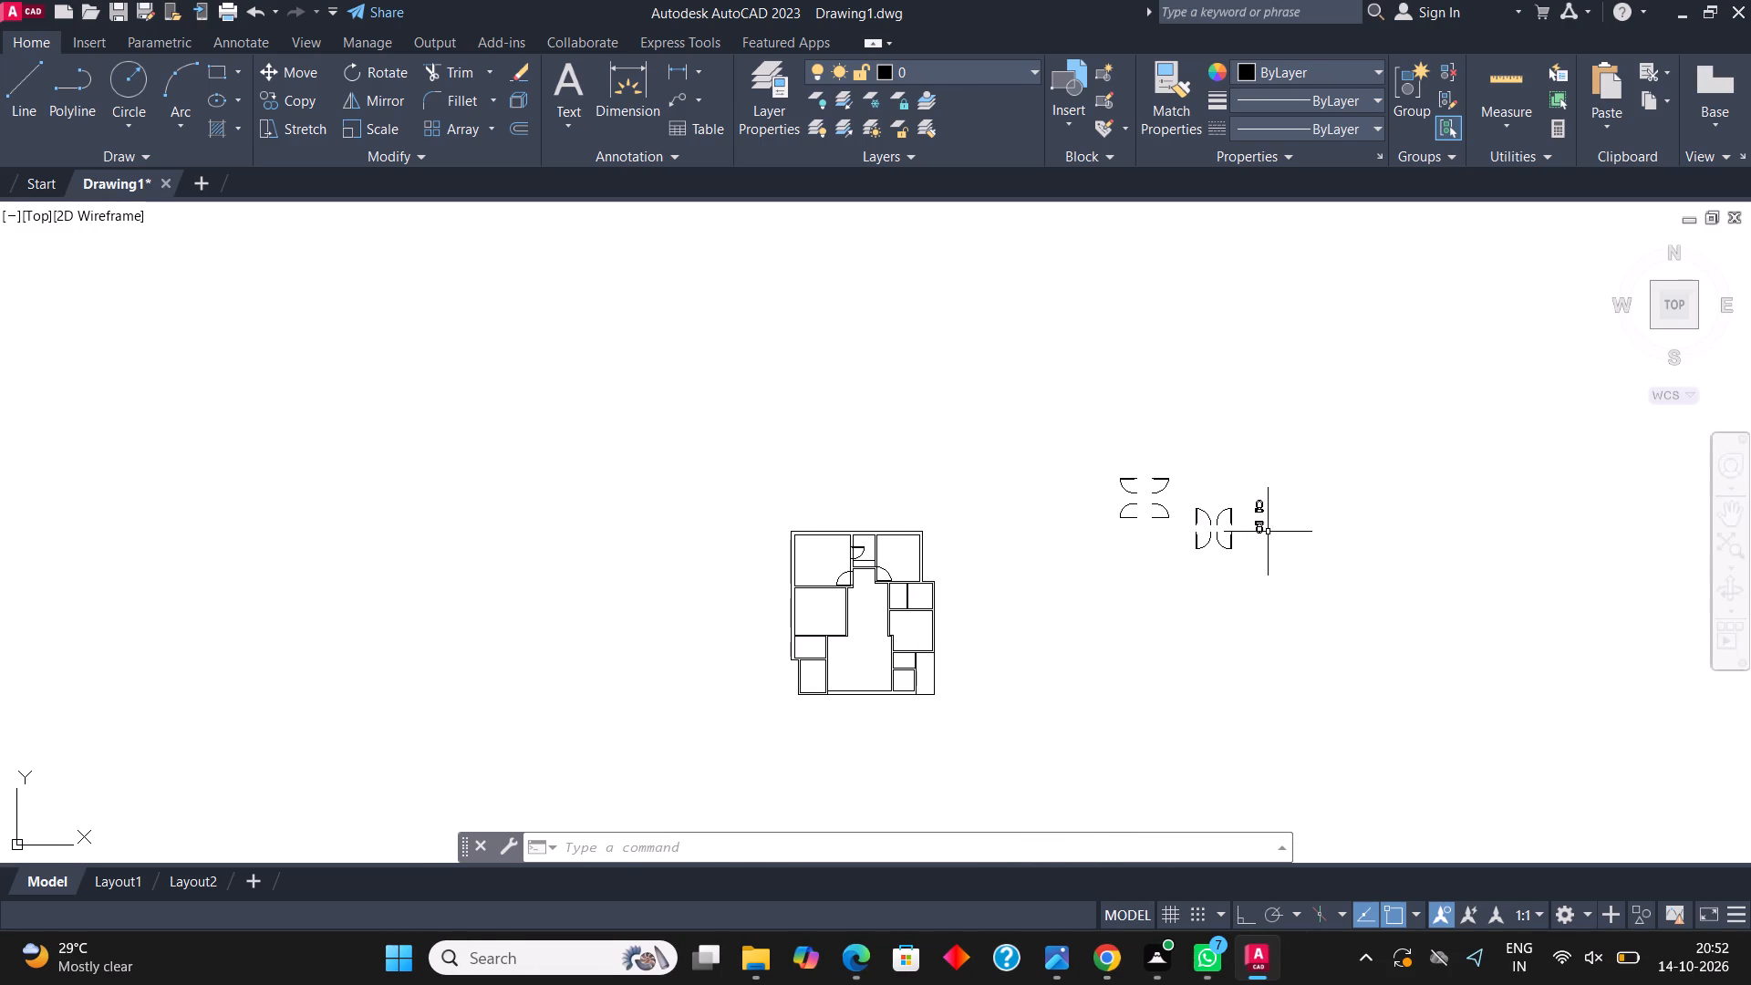
scroll(1262, 524, "up", 1)
scroll(1049, 459, "up", 4)
left_click_drag(1049, 457, 1030, 420)
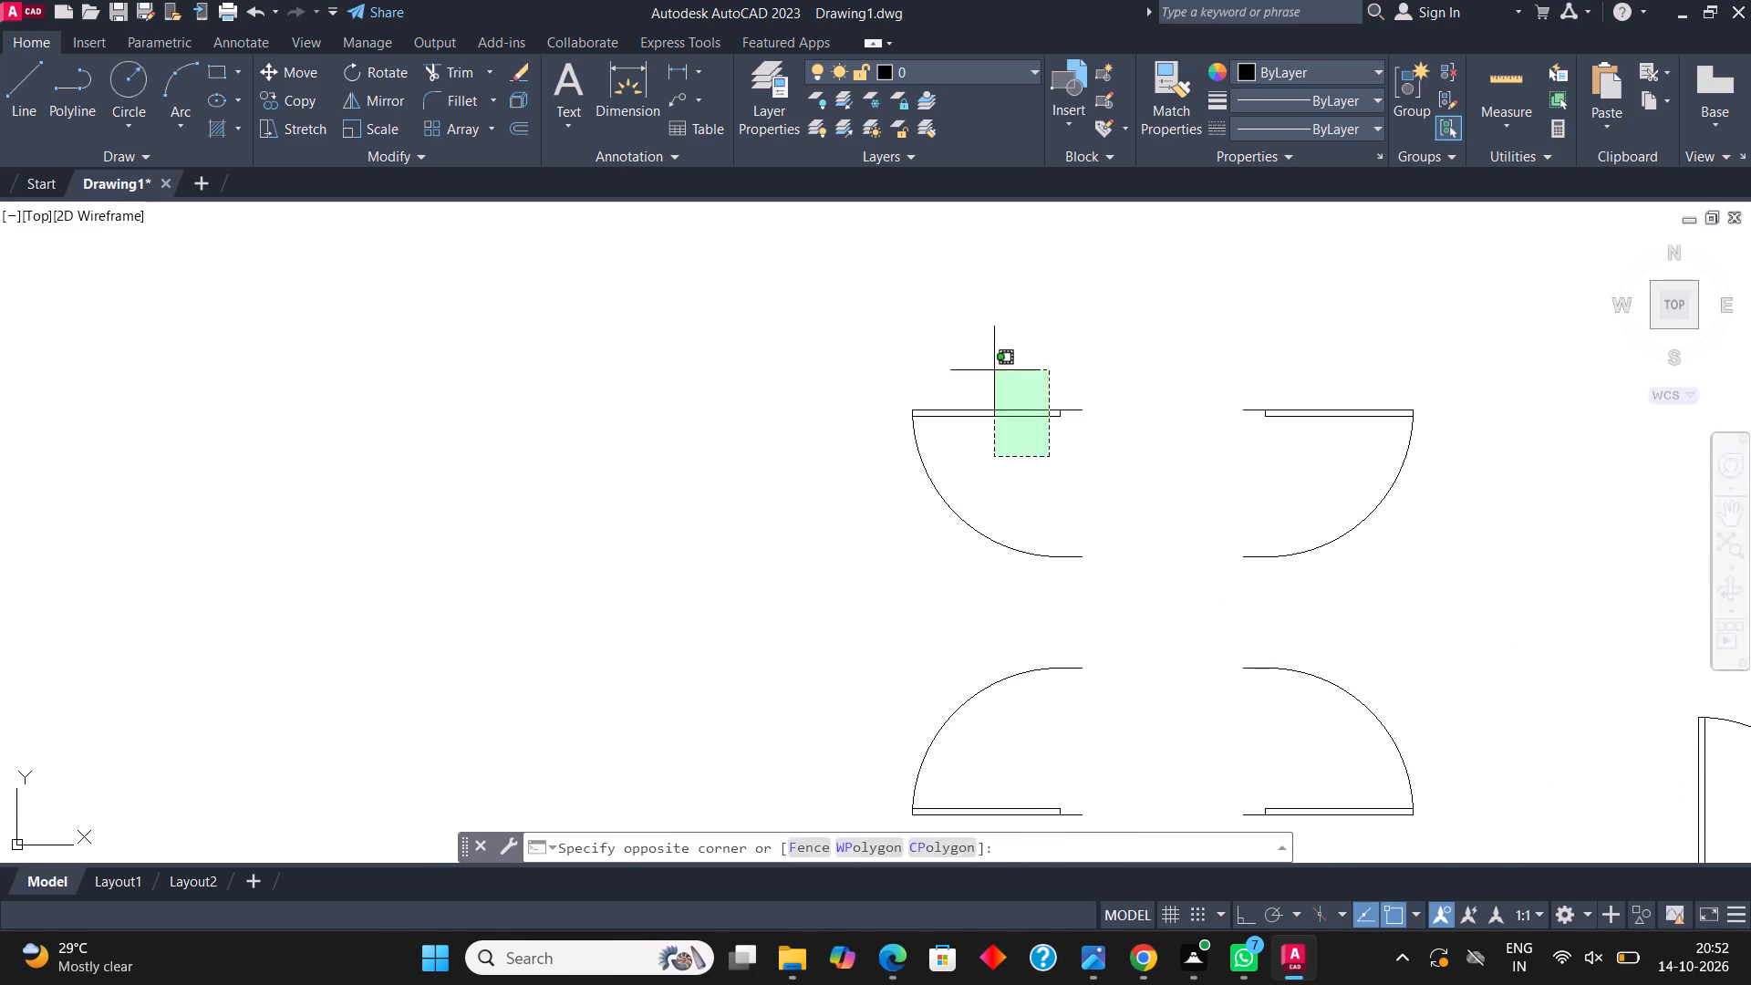
left_click(978, 350)
left_click(307, 93)
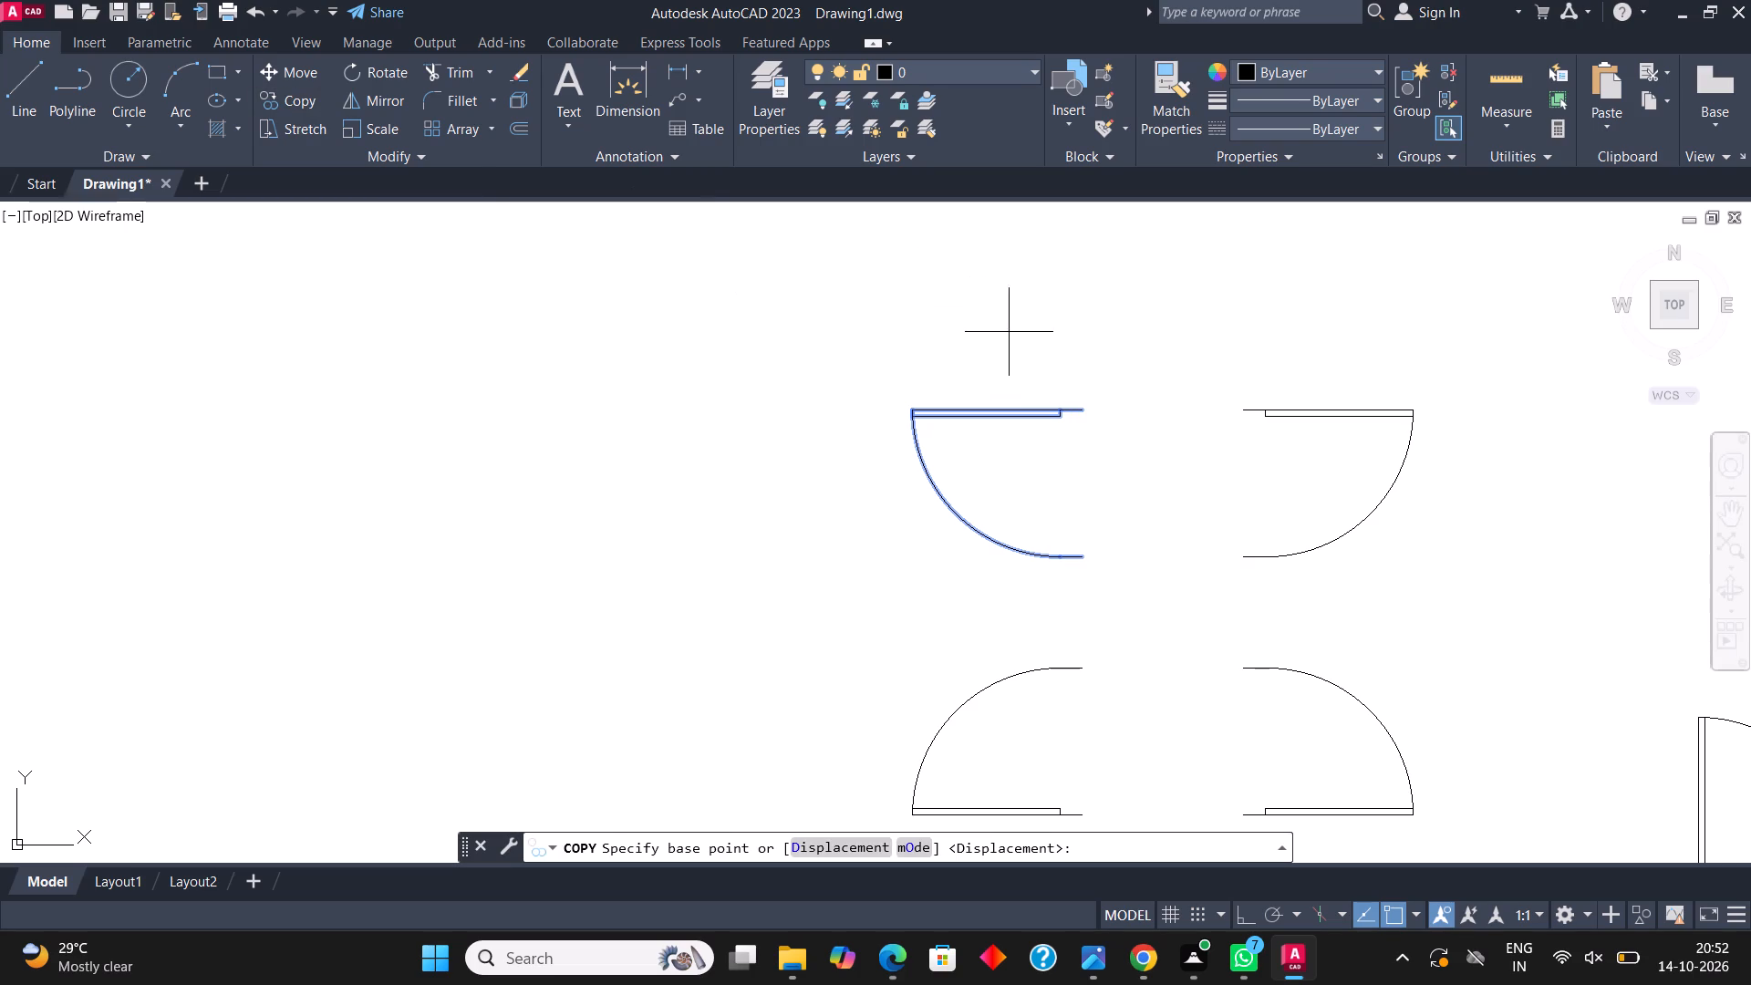
left_click(1086, 414)
scroll(1287, 314, "down", 3)
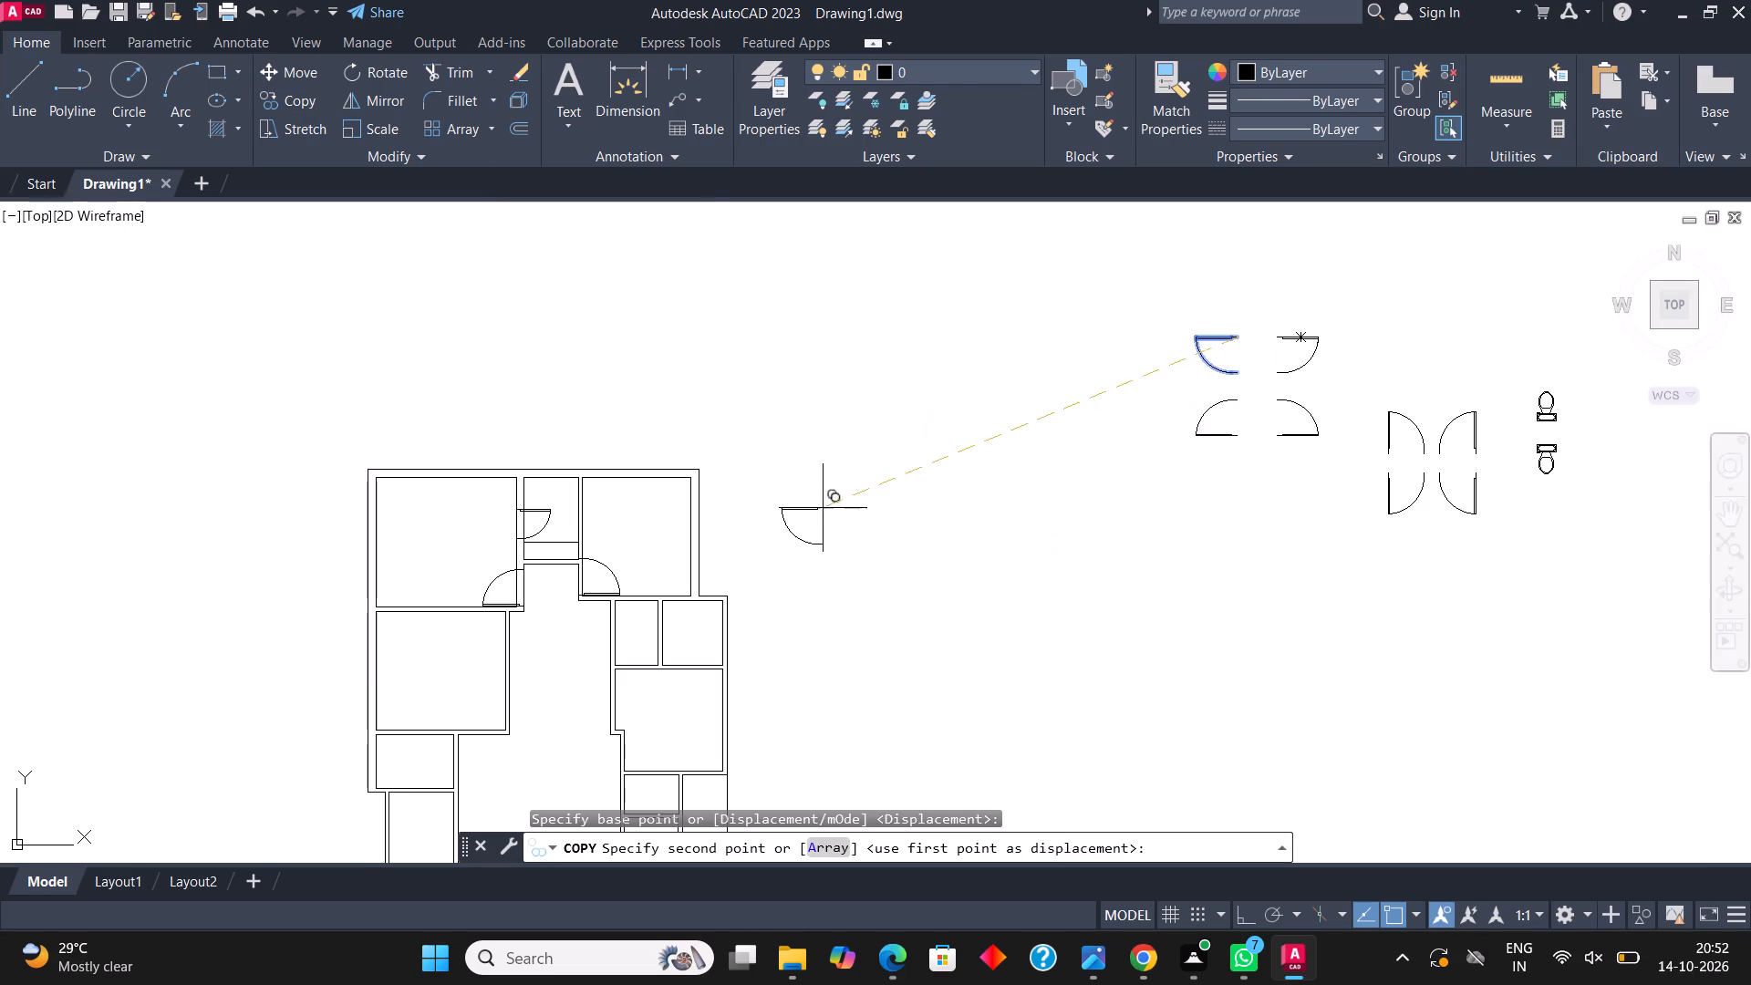
middle_click_drag(770, 541, 863, 521)
scroll(572, 605, "up", 5)
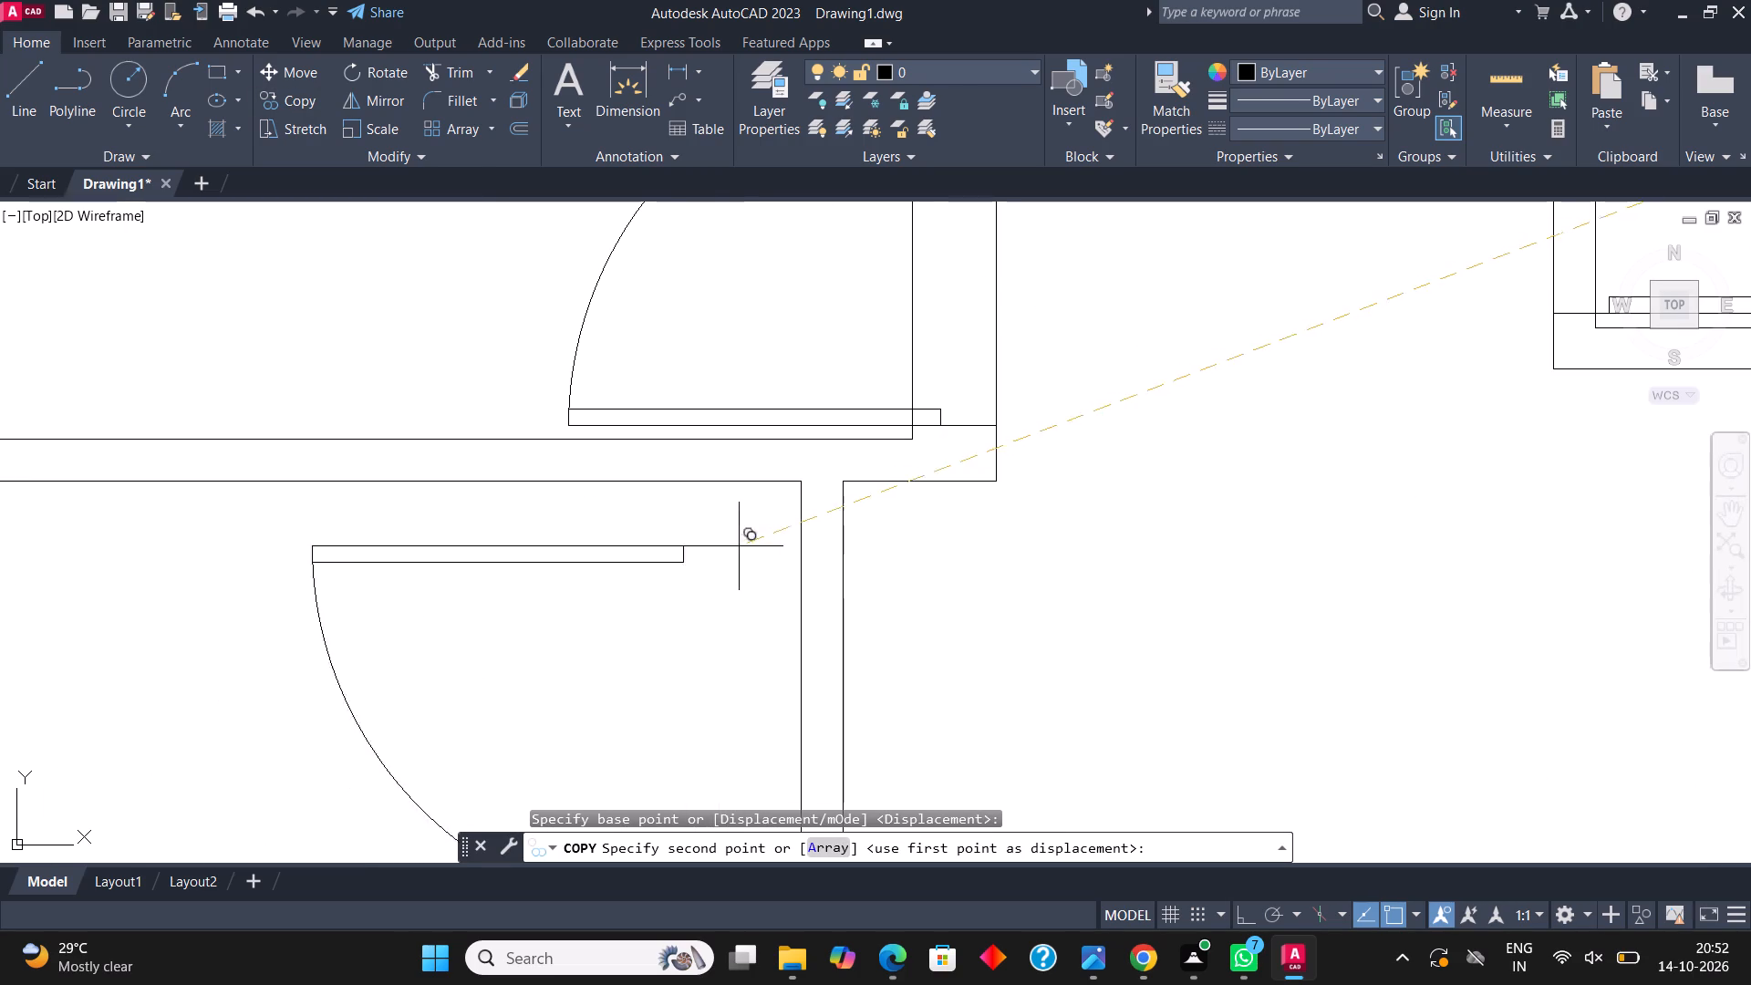
left_click(848, 509)
scroll(628, 509, "down", 3)
key("Escape")
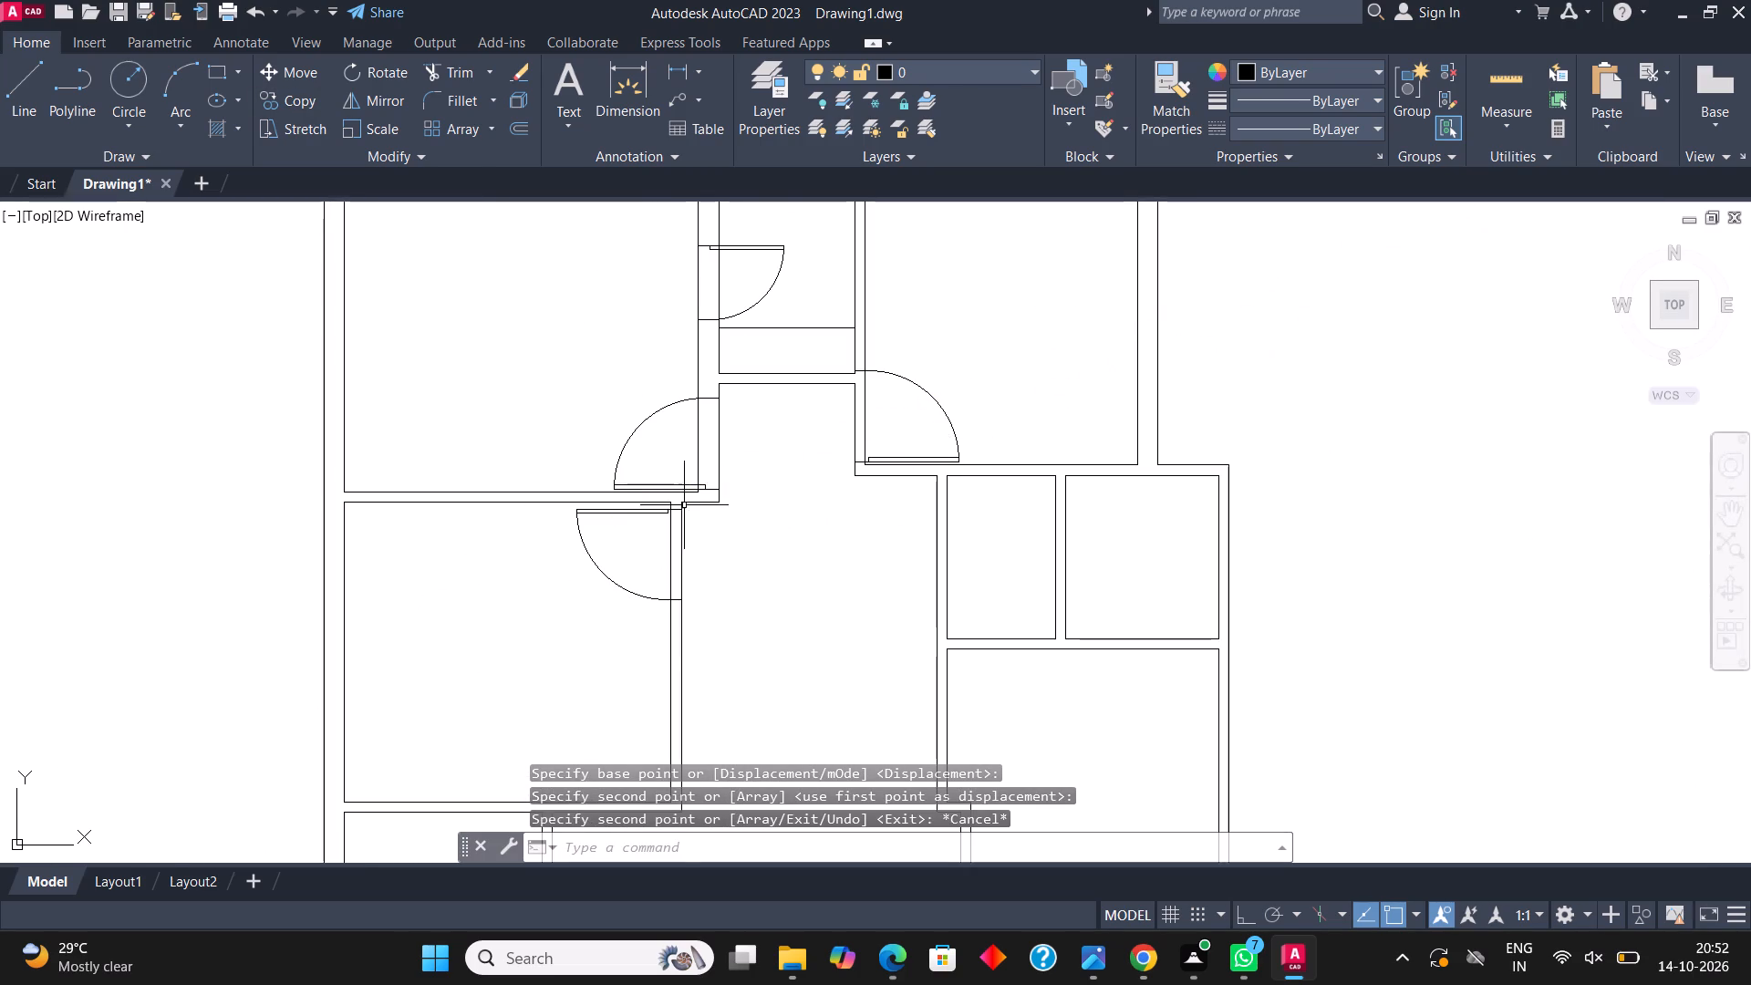
Copy the lower-right rotated door into the small room below the top-right room, at its left wall near the bottom corner.
scroll(684, 505, "up", 5)
scroll(679, 494, "down", 3)
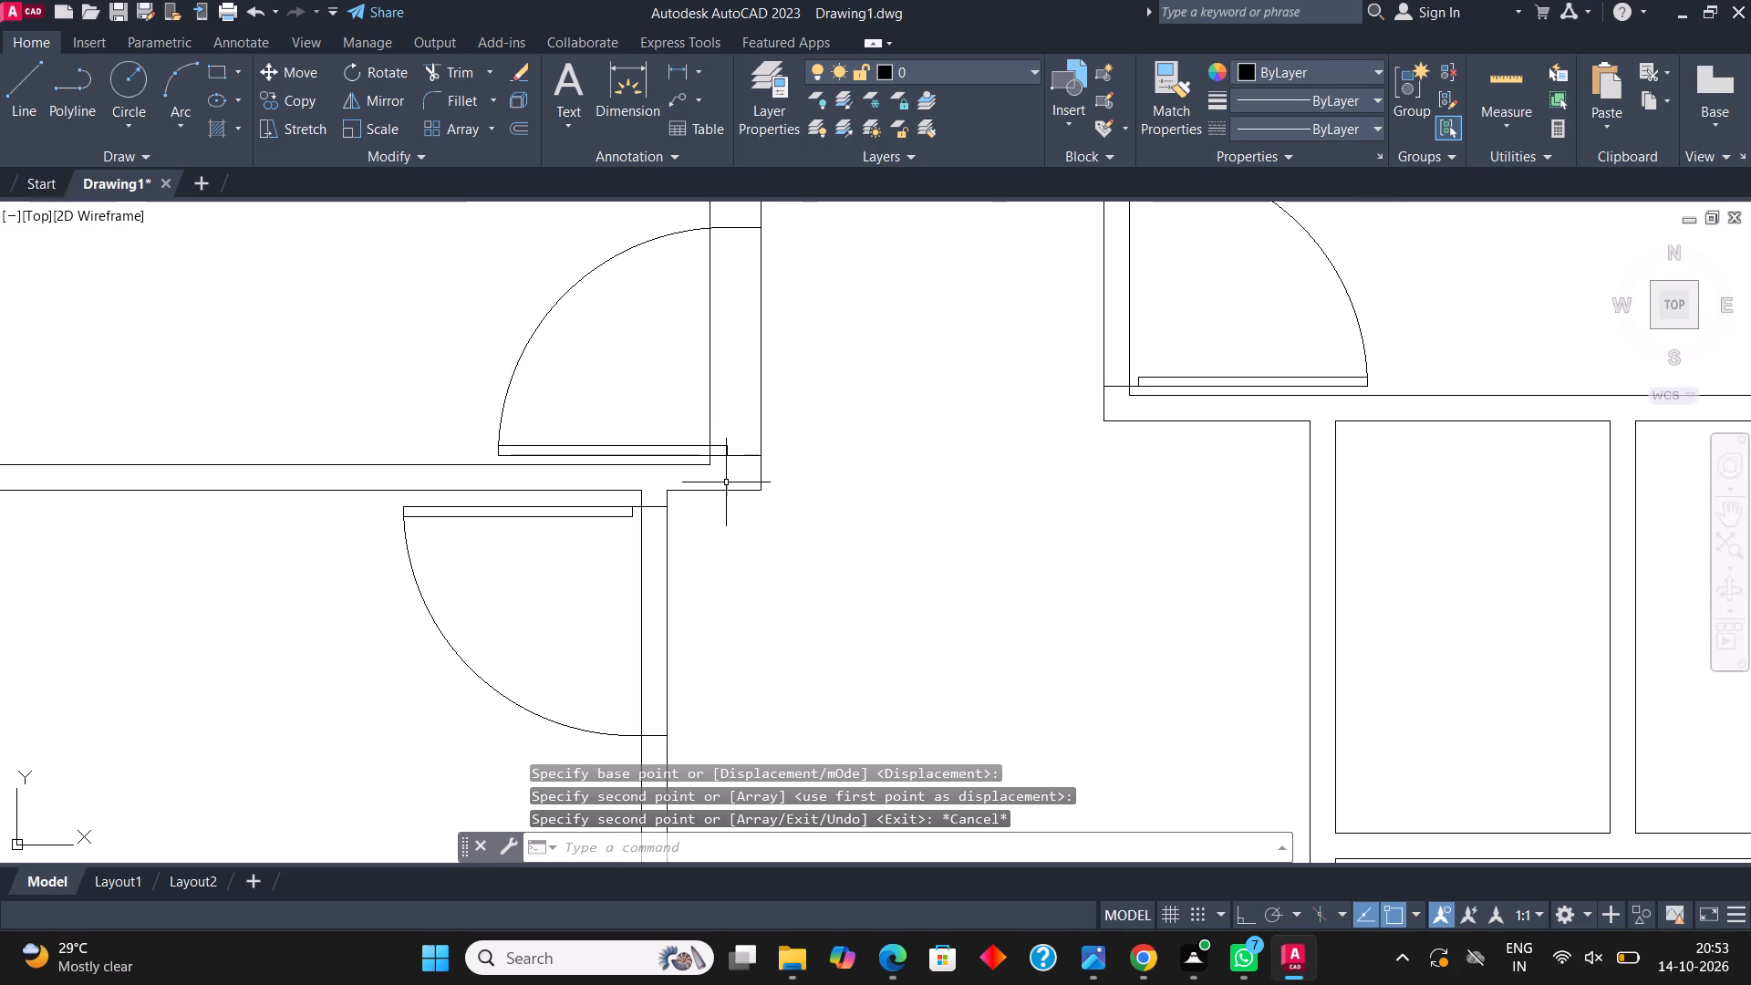
scroll(728, 482, "down", 6)
scroll(1089, 430, "up", 5)
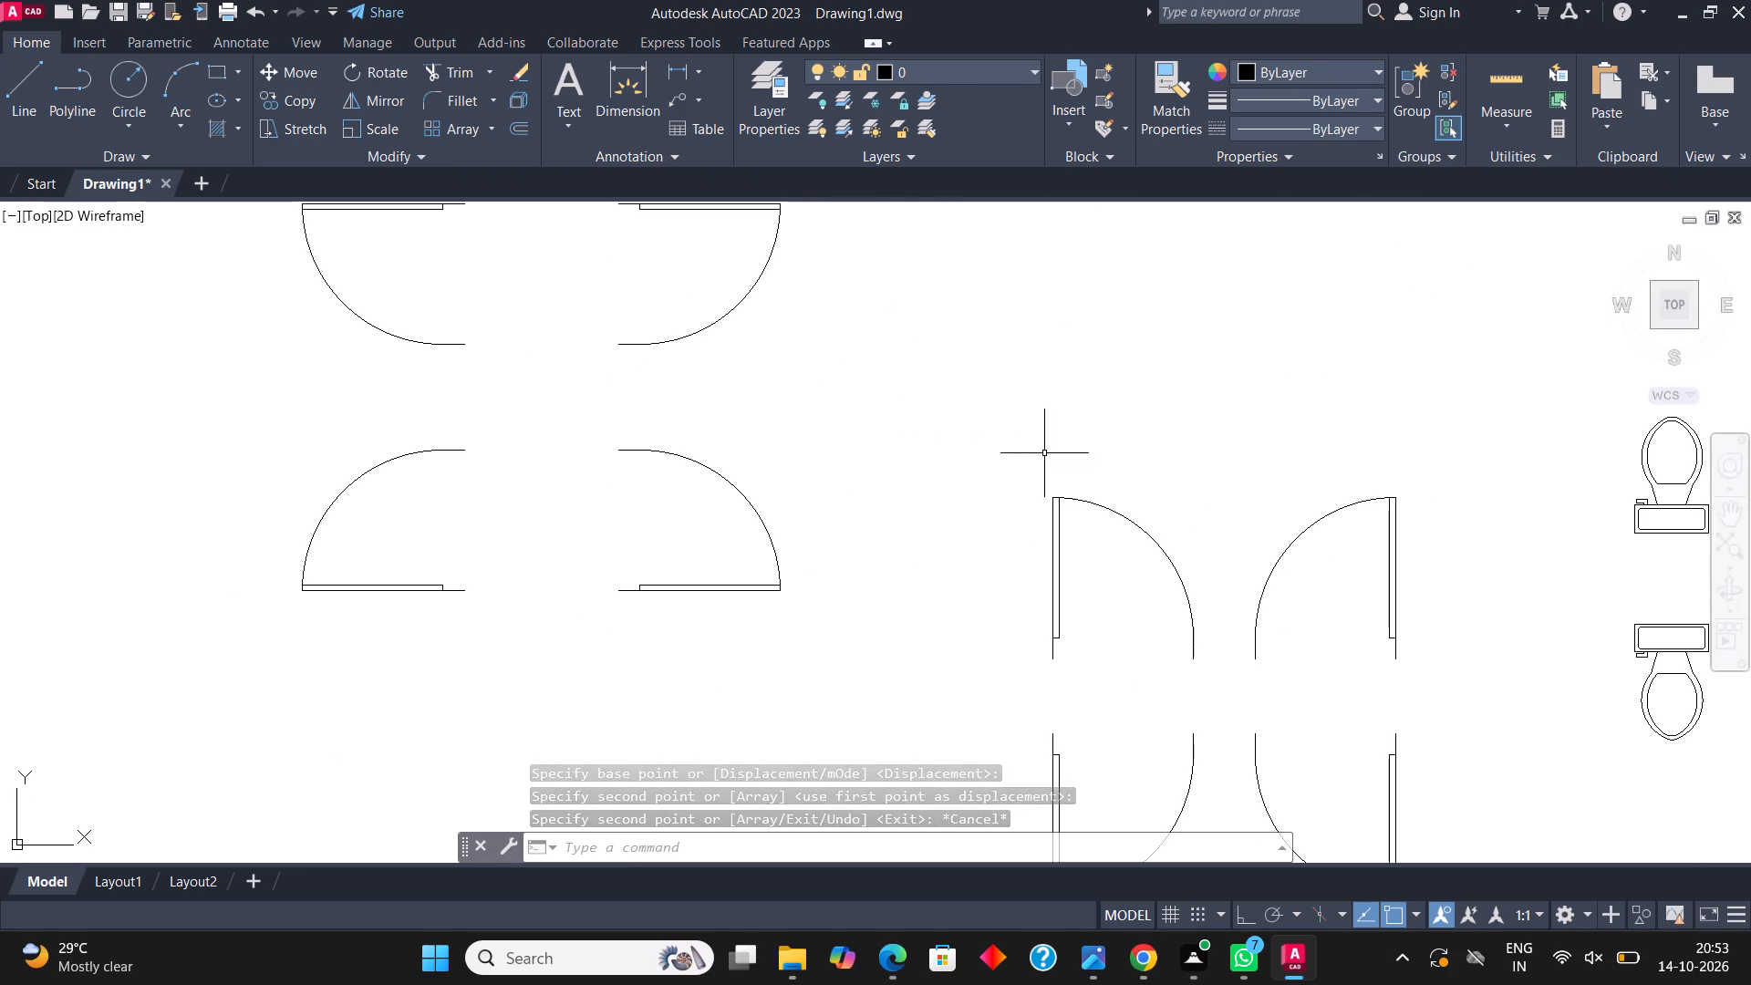
left_click(741, 681)
left_click(642, 503)
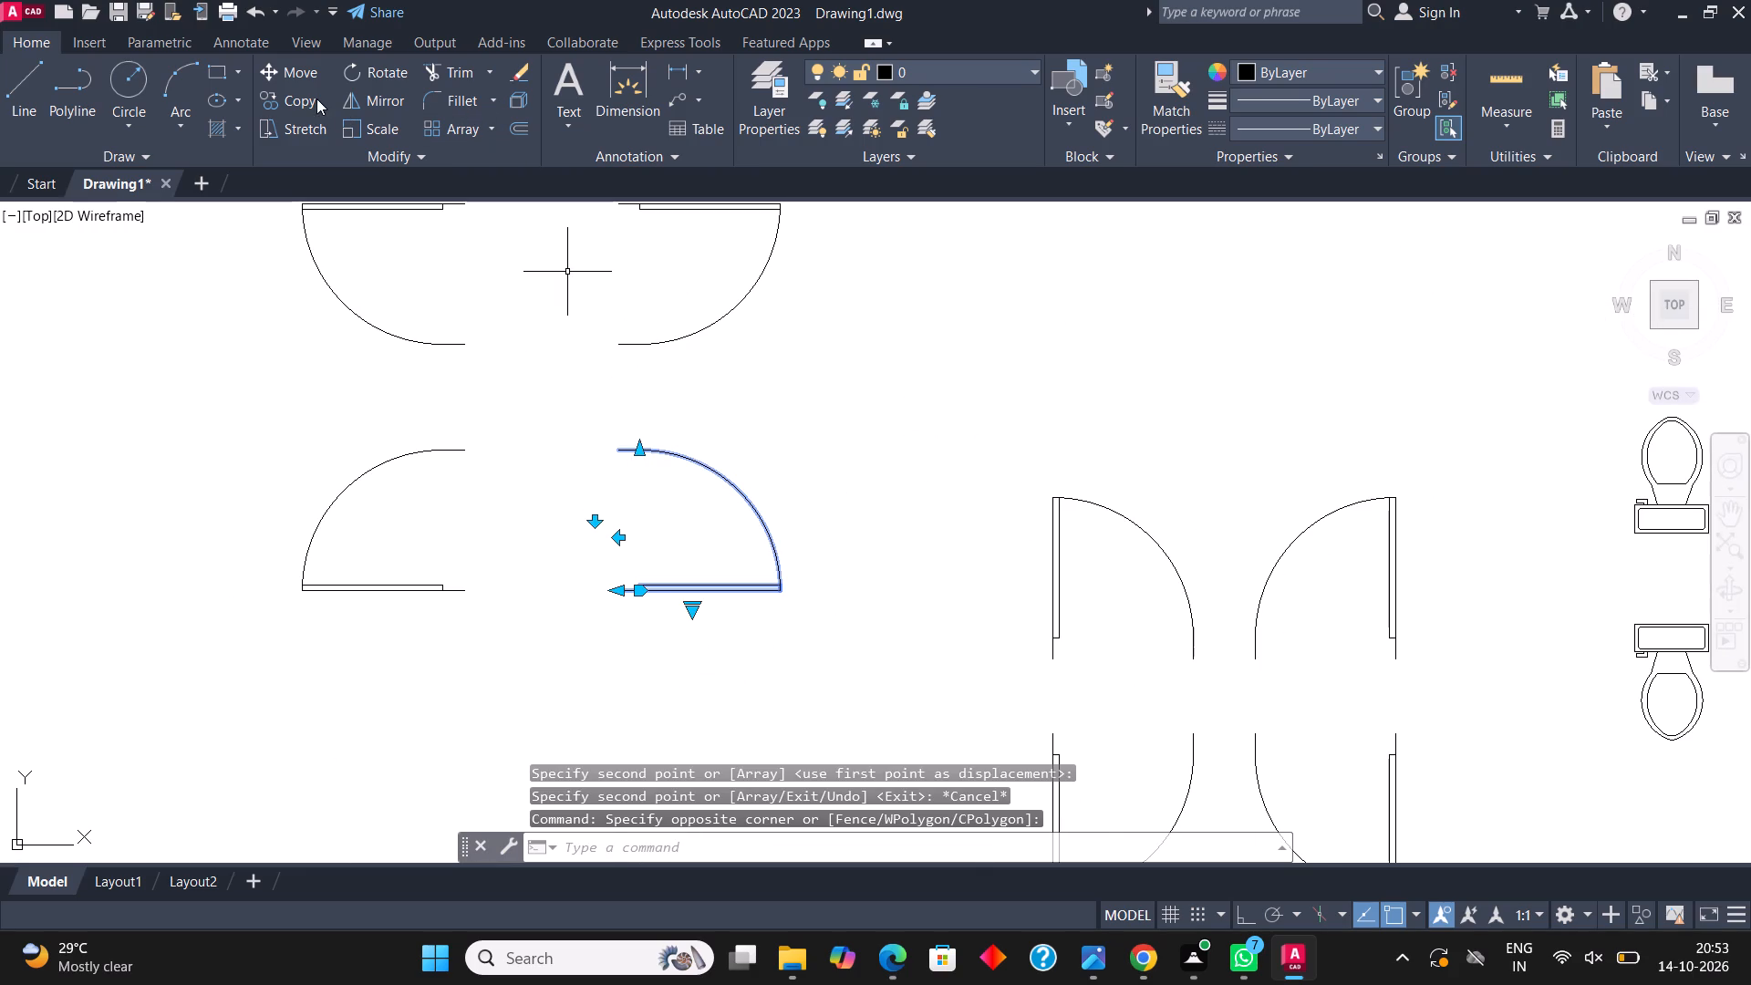
left_click(310, 98)
left_click(611, 589)
scroll(1458, 327, "down", 3)
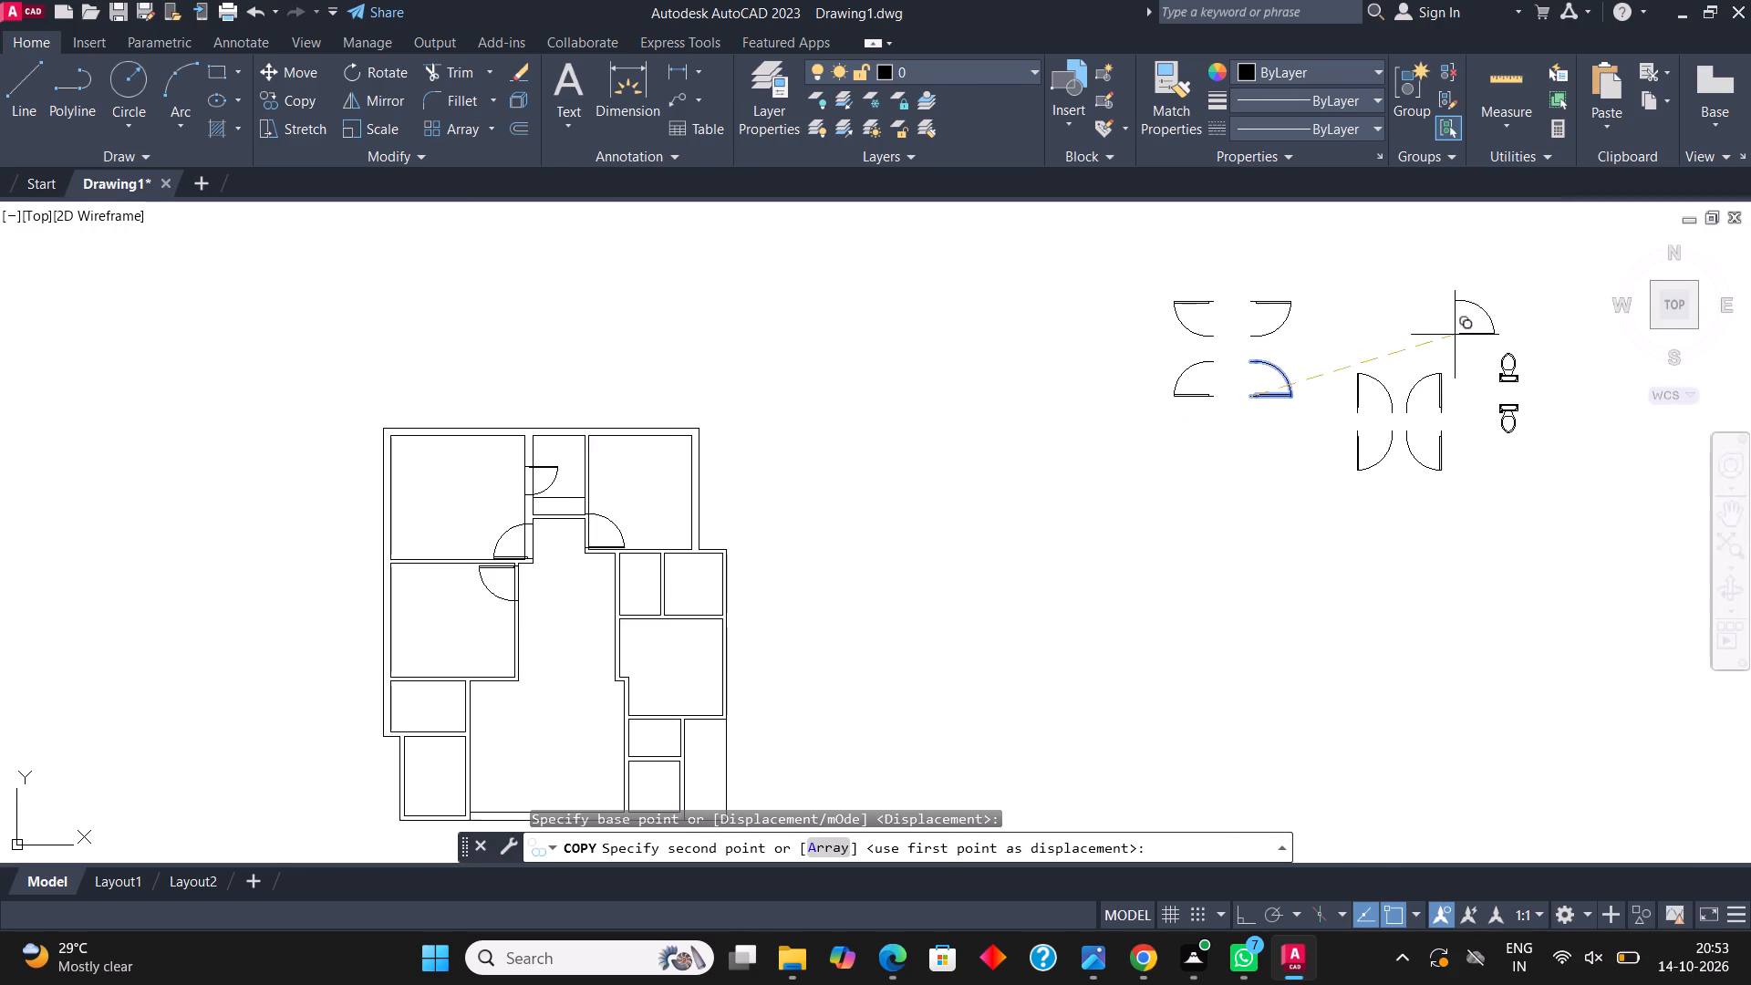
middle_click_drag(1262, 488, 1293, 381)
scroll(1280, 481, "down", 1)
scroll(884, 504, "up", 2)
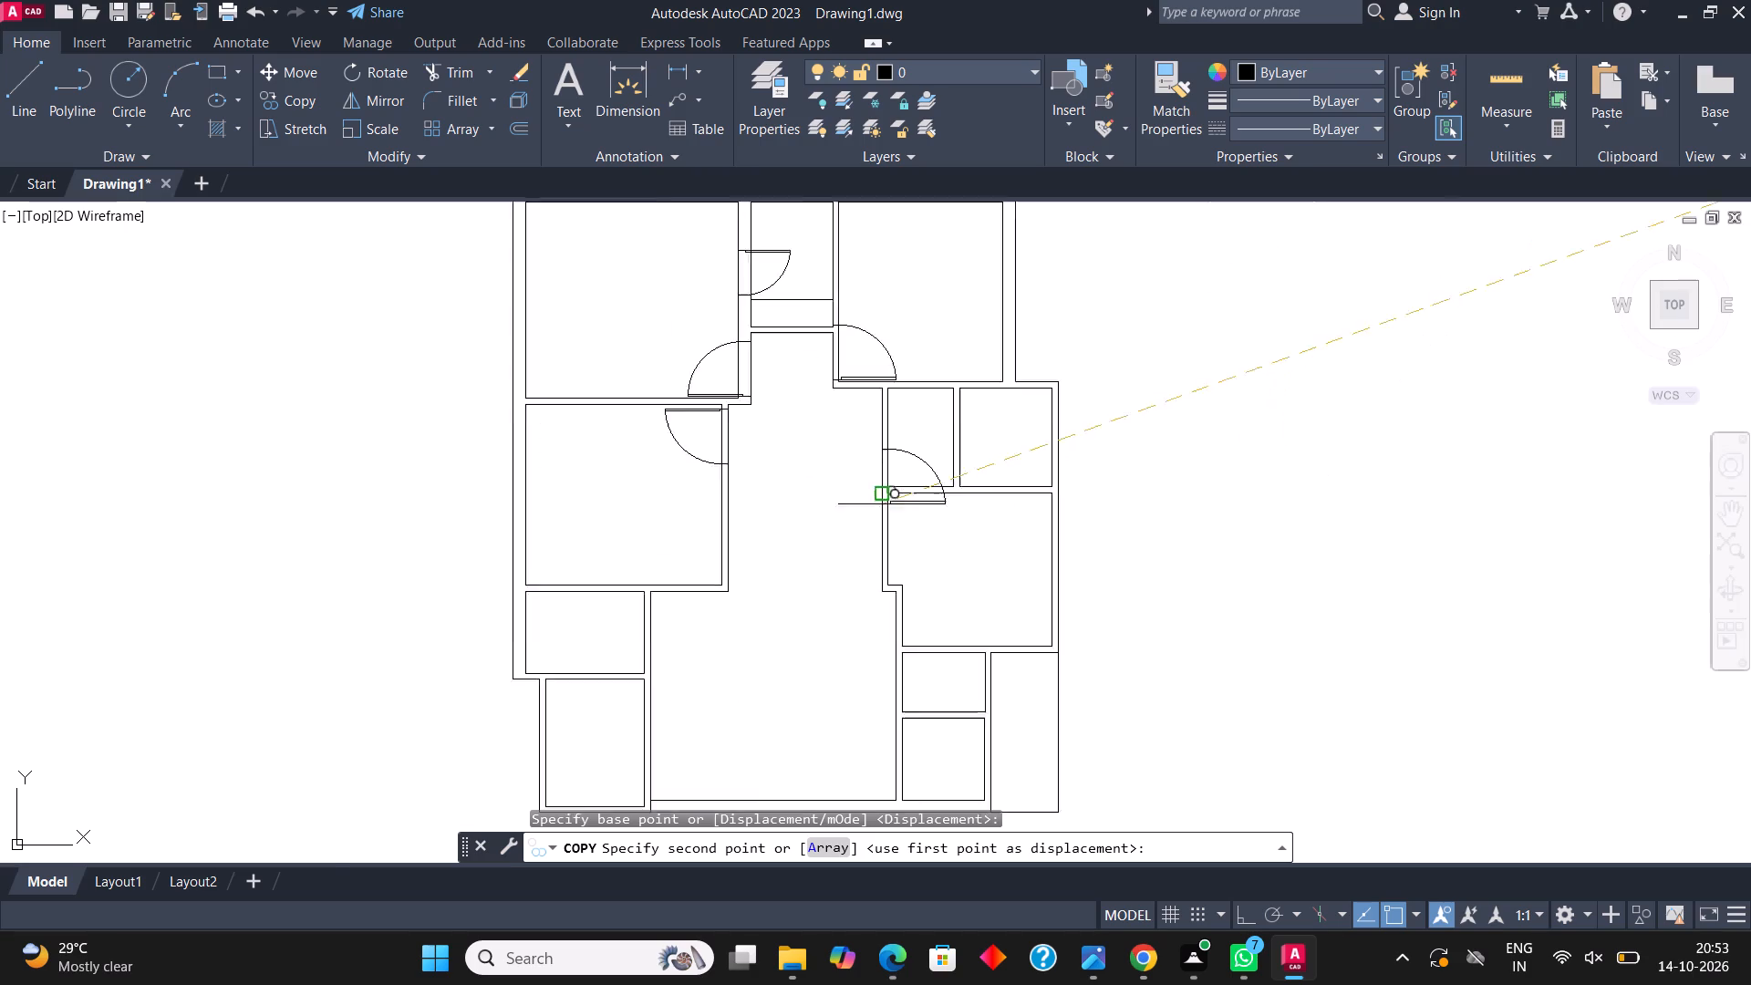
scroll(882, 504, "up", 2)
middle_click_drag(911, 427, 911, 649)
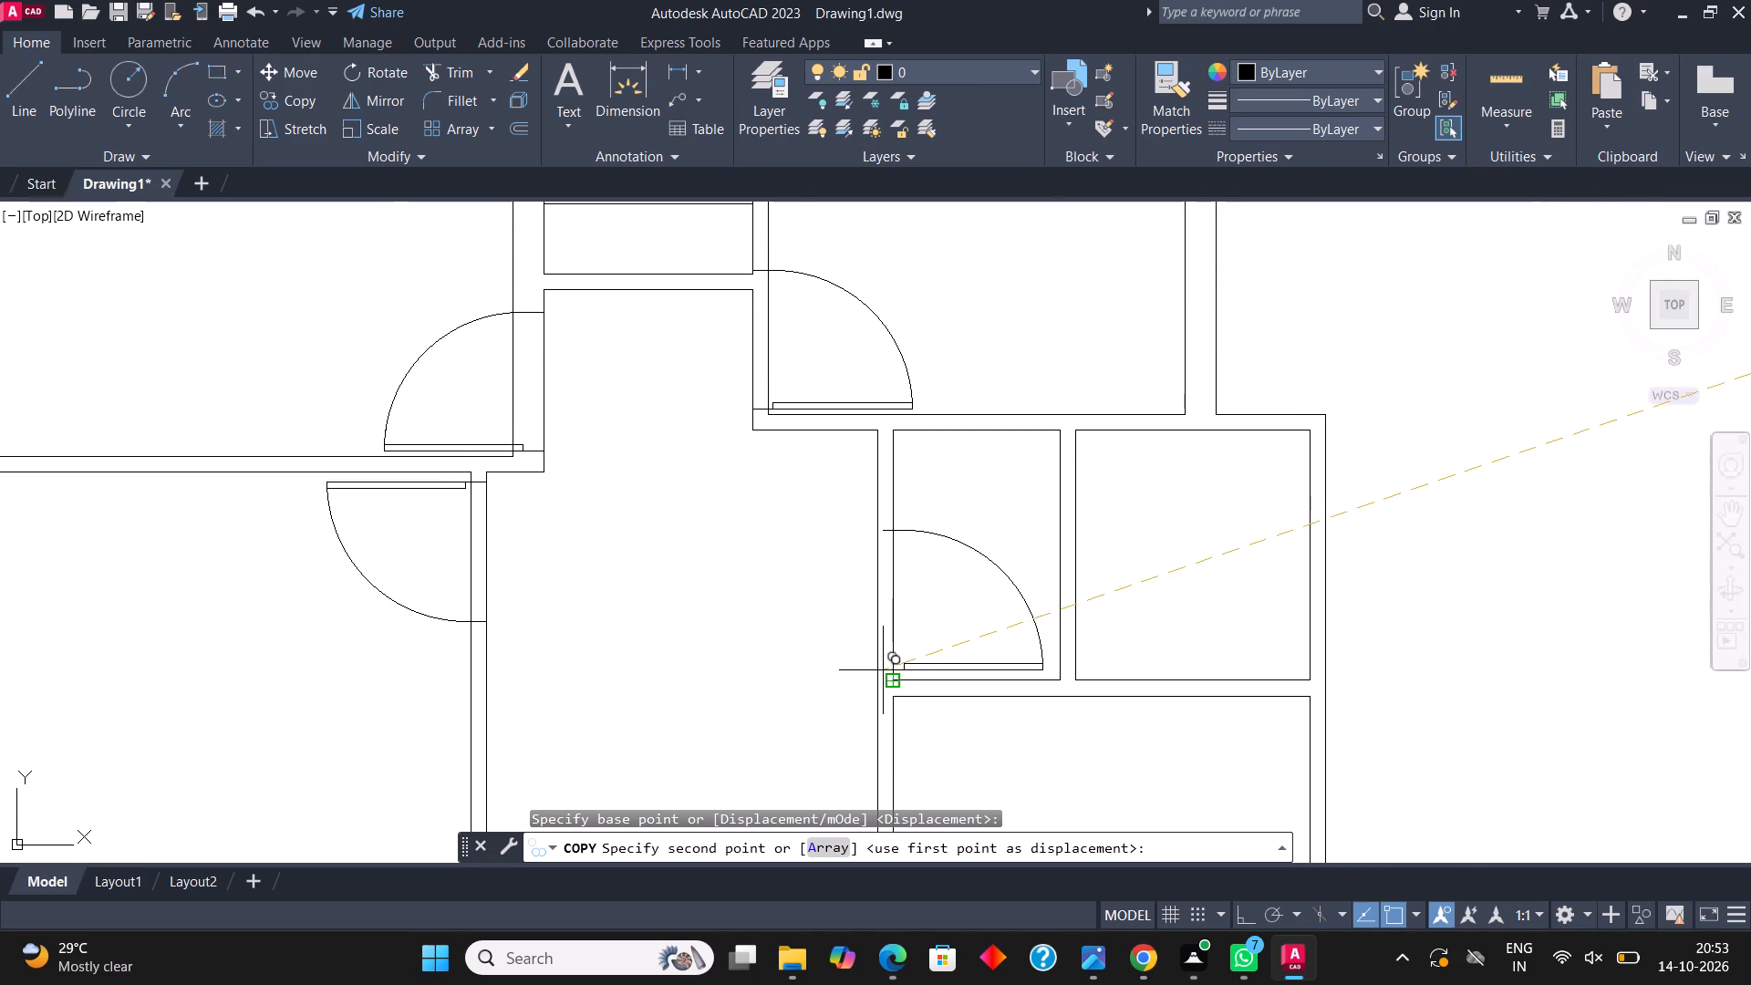
scroll(872, 681, "up", 4)
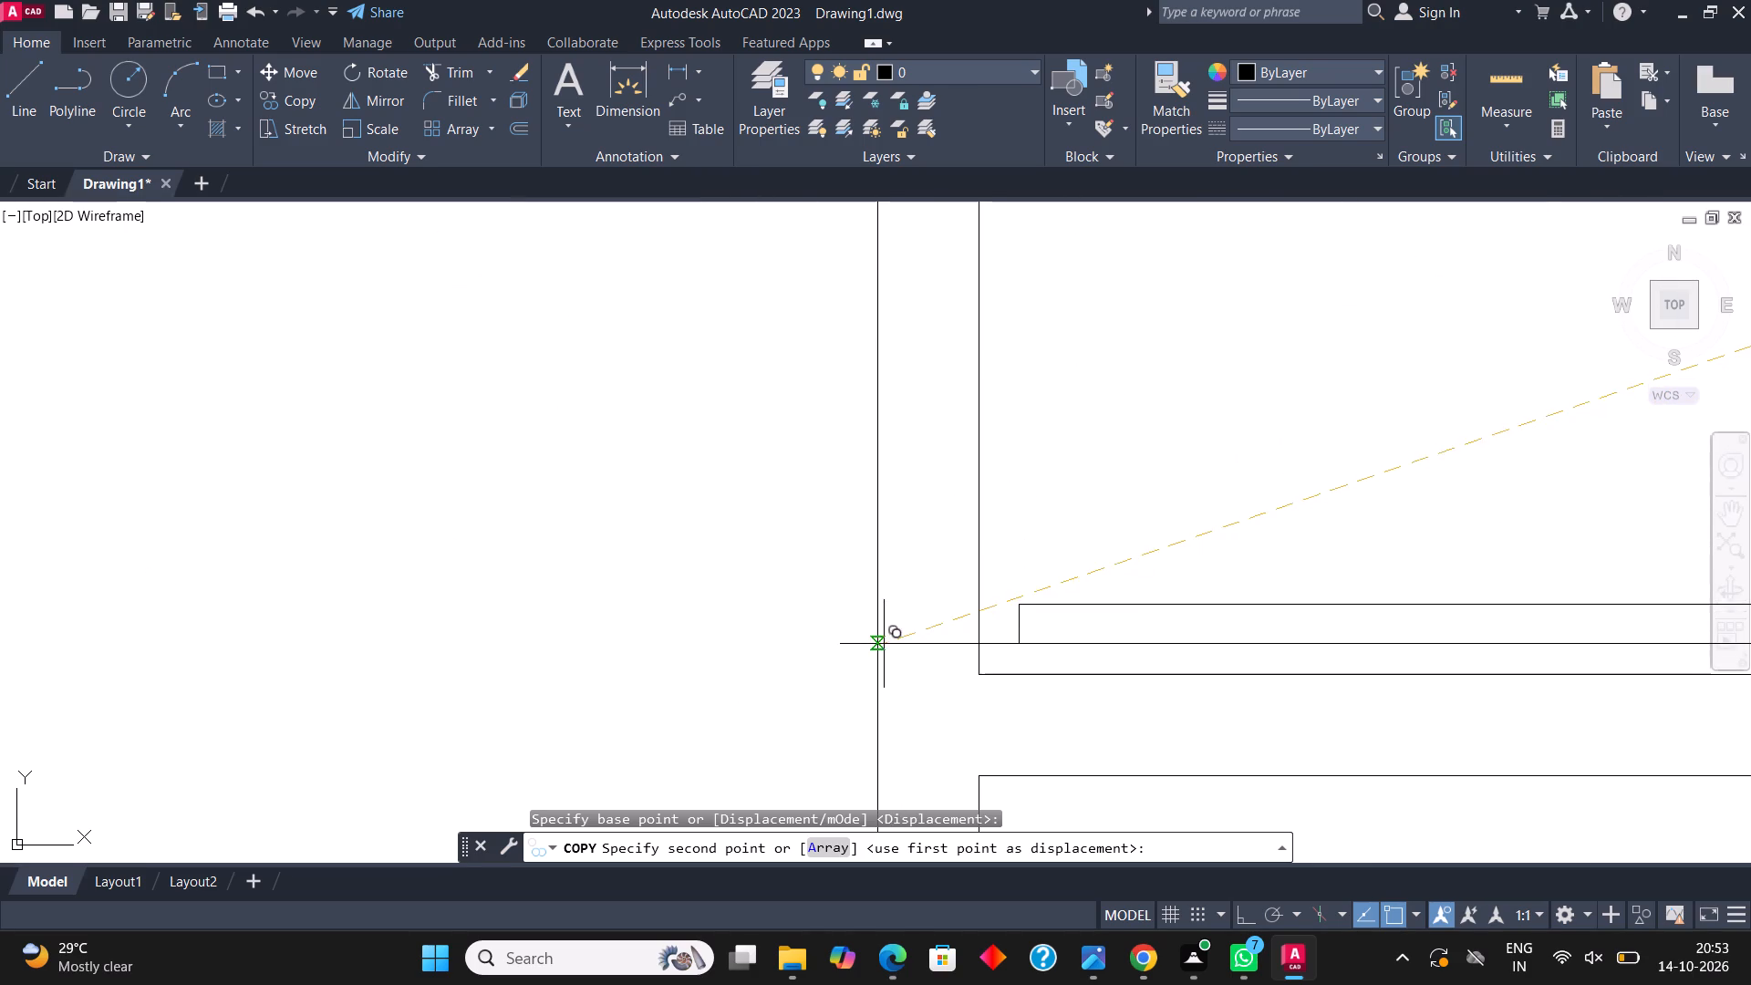
left_click(880, 642)
scroll(787, 616, "down", 3)
key("Escape")
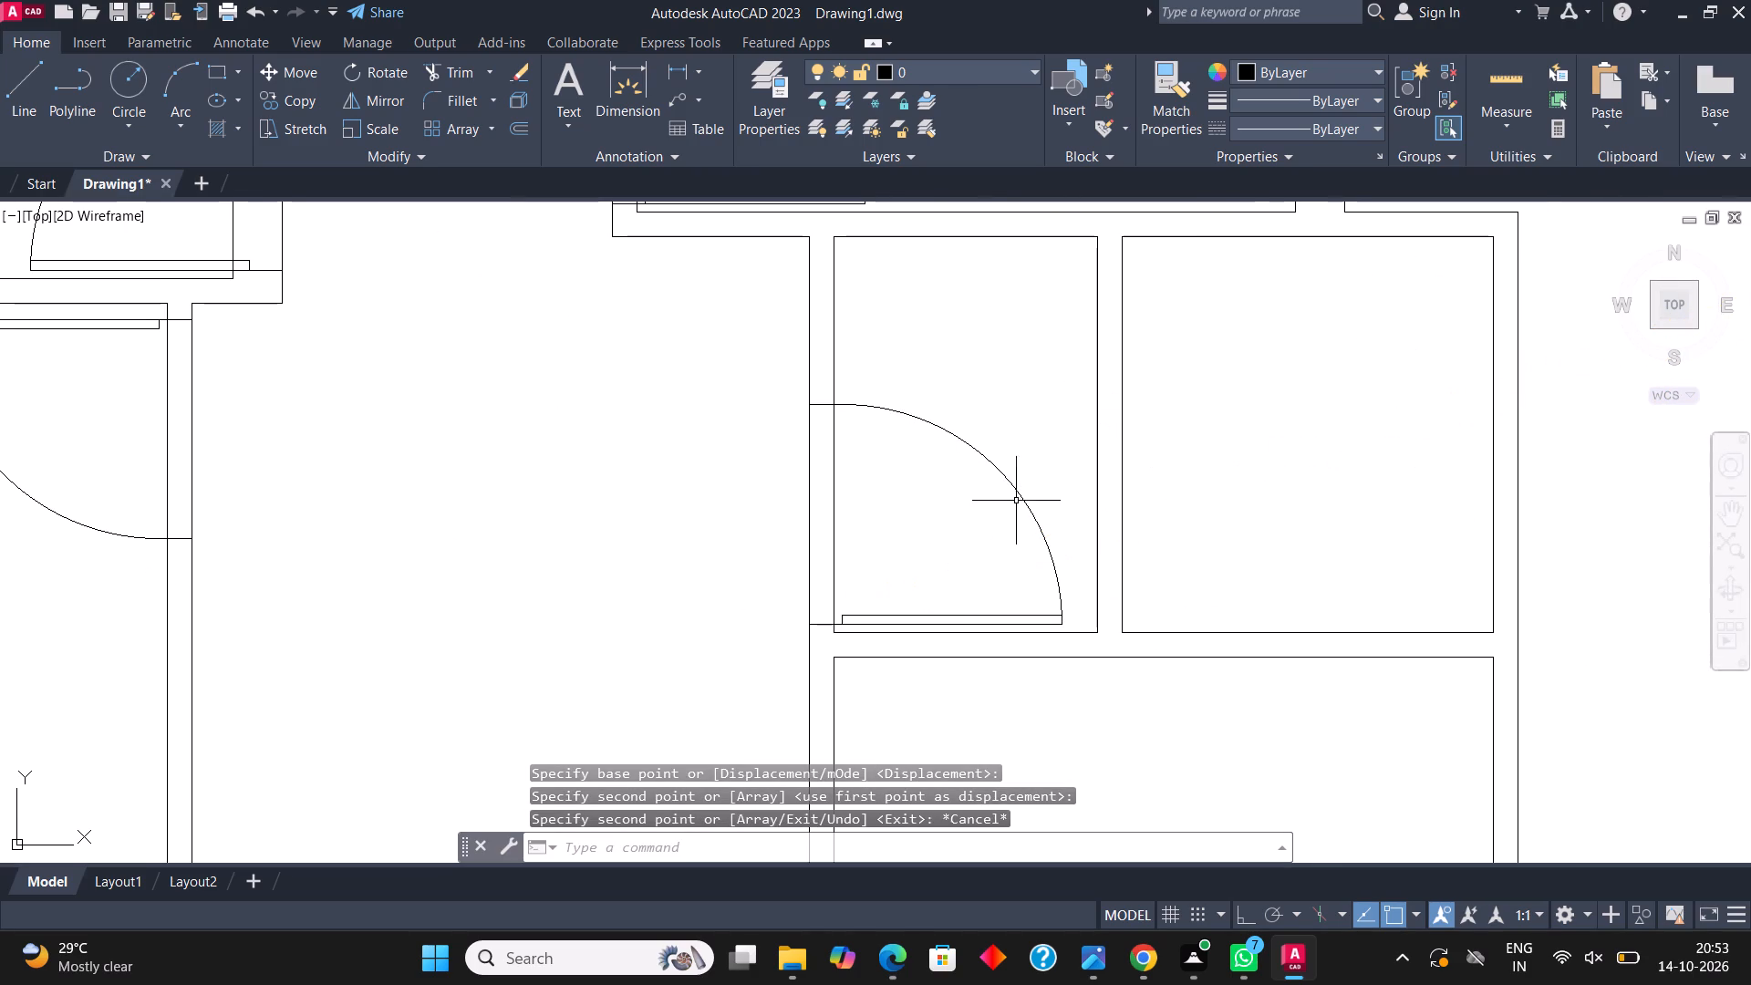
Scale the small room's door down from its lower wall-side endpoint to roughly three-quarters of its size.
left_click(1015, 488)
left_click(378, 122)
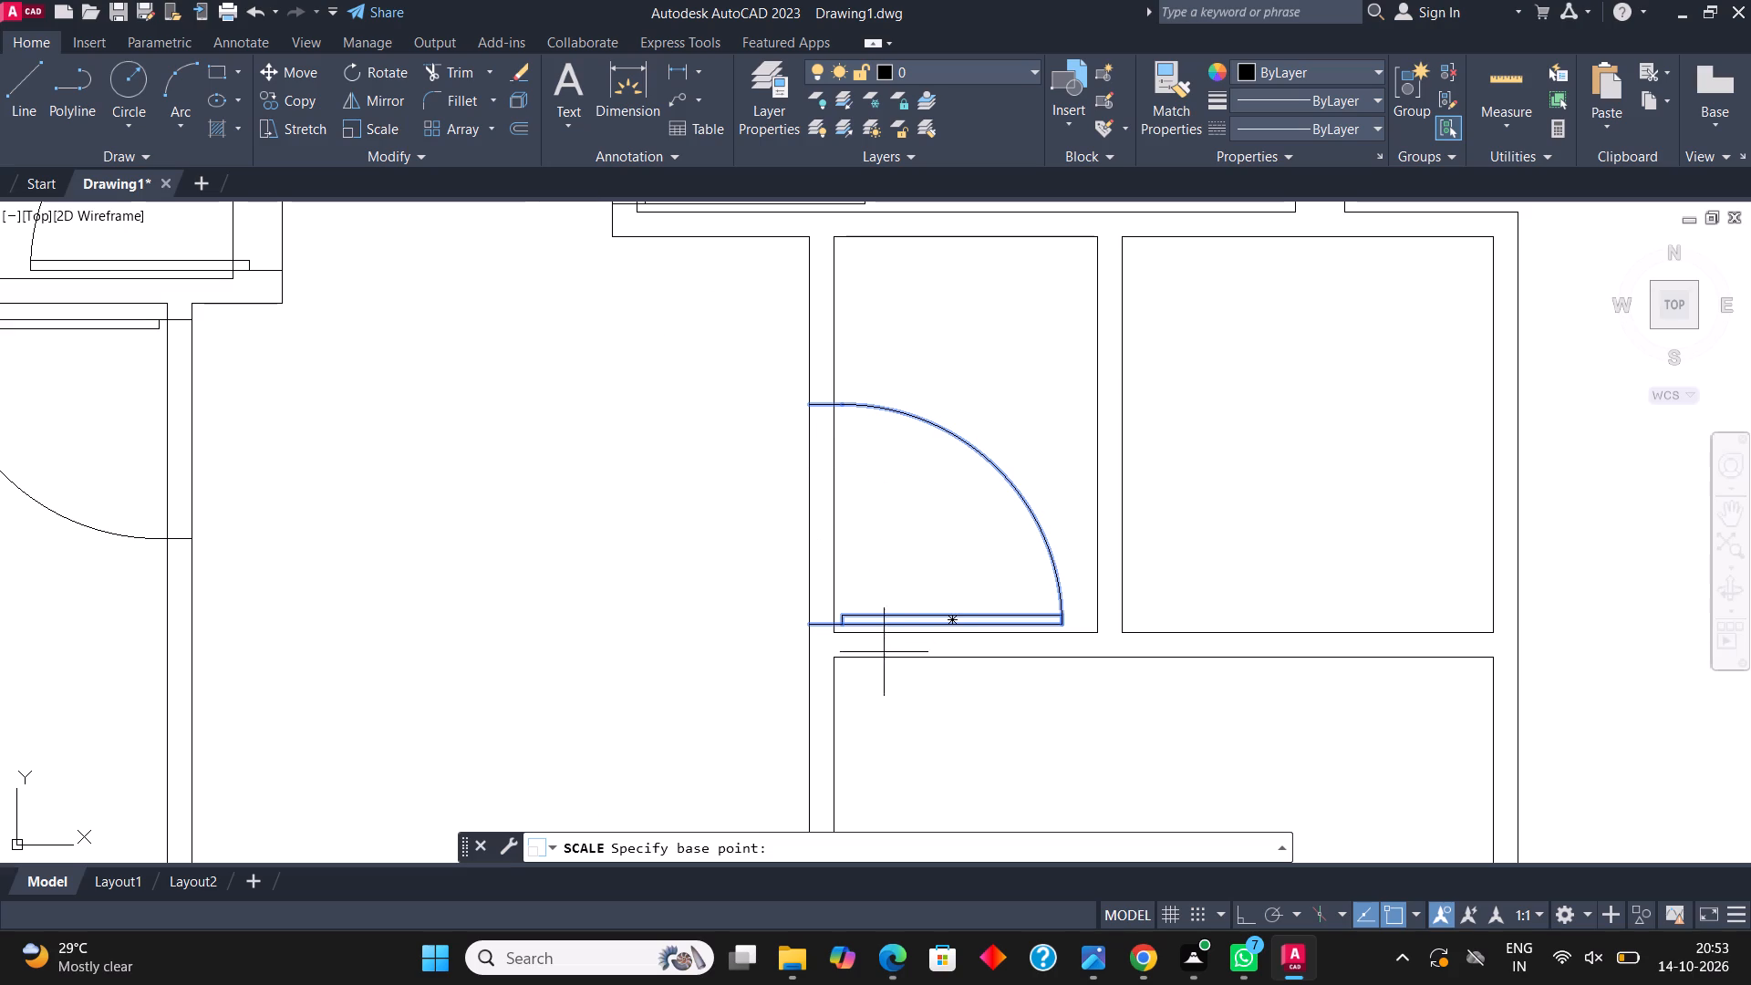
left_click(812, 627)
left_click(896, 590)
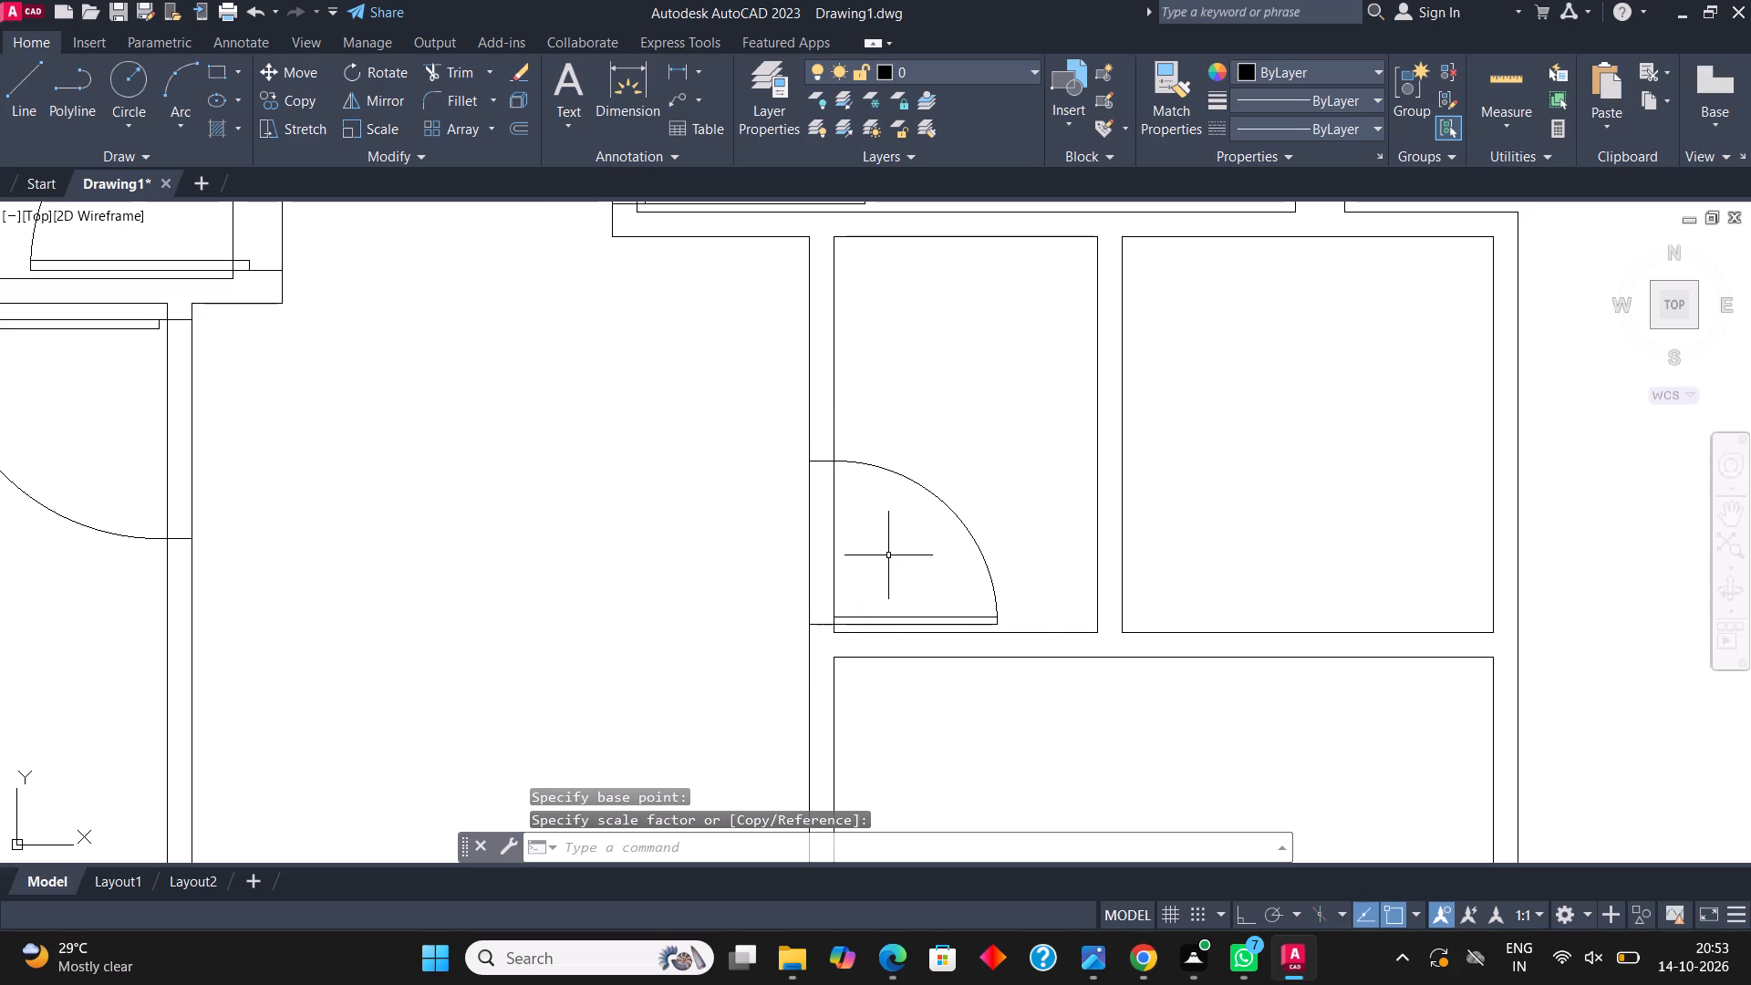
Copy the upper-left vertical-leaf door into the small room at the far right, onto its bottom wall near the left corner.
scroll(875, 437, "down", 2)
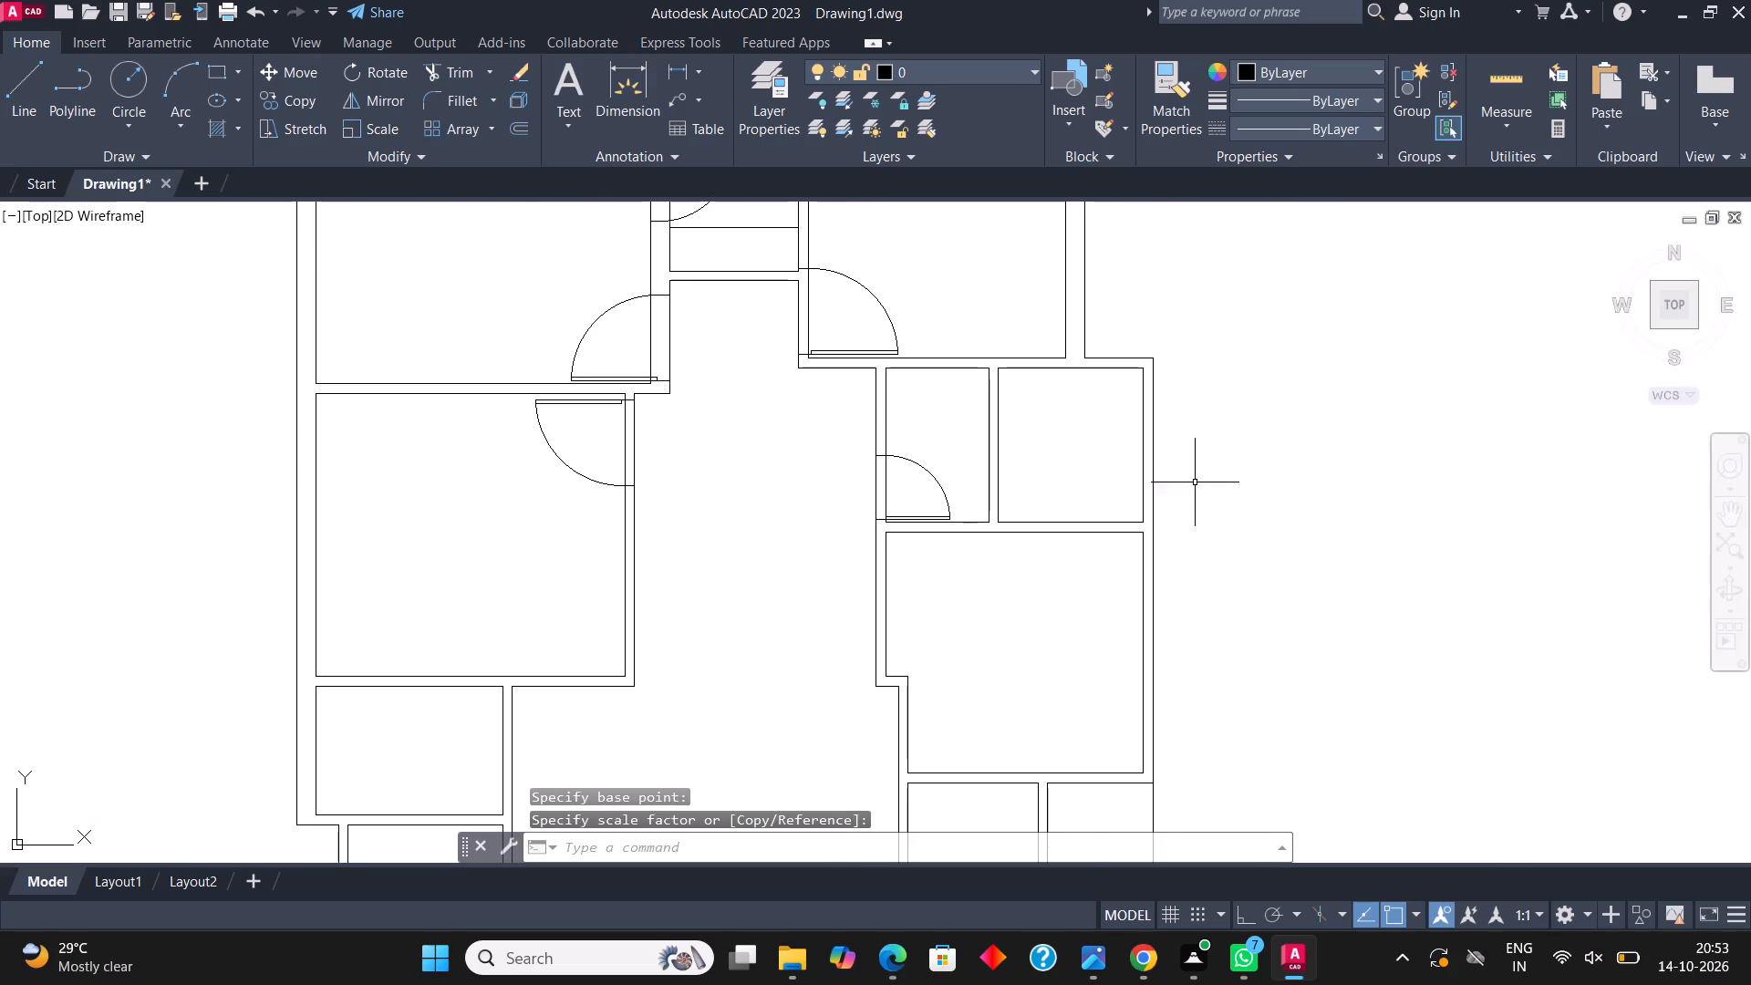
scroll(993, 603, "down", 1)
middle_click_drag(1315, 430, 1133, 661)
scroll(1126, 664, "down", 1)
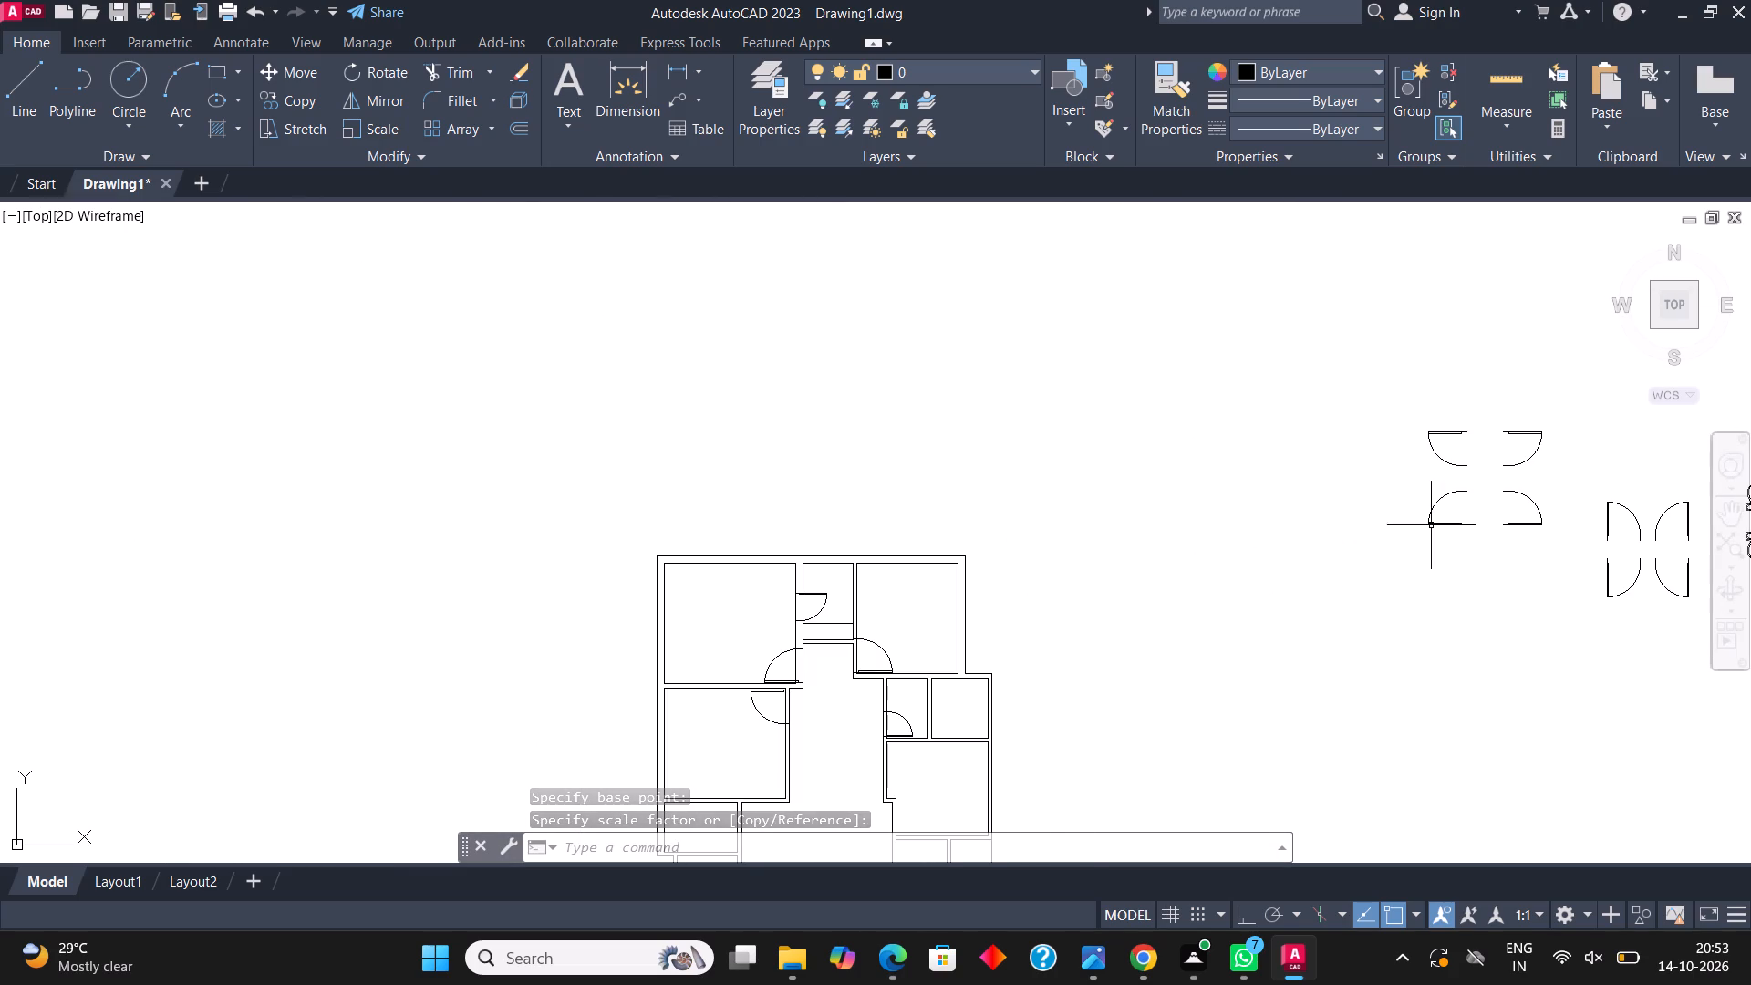
scroll(1669, 516, "up", 3)
left_click(1414, 568)
left_click(1288, 489)
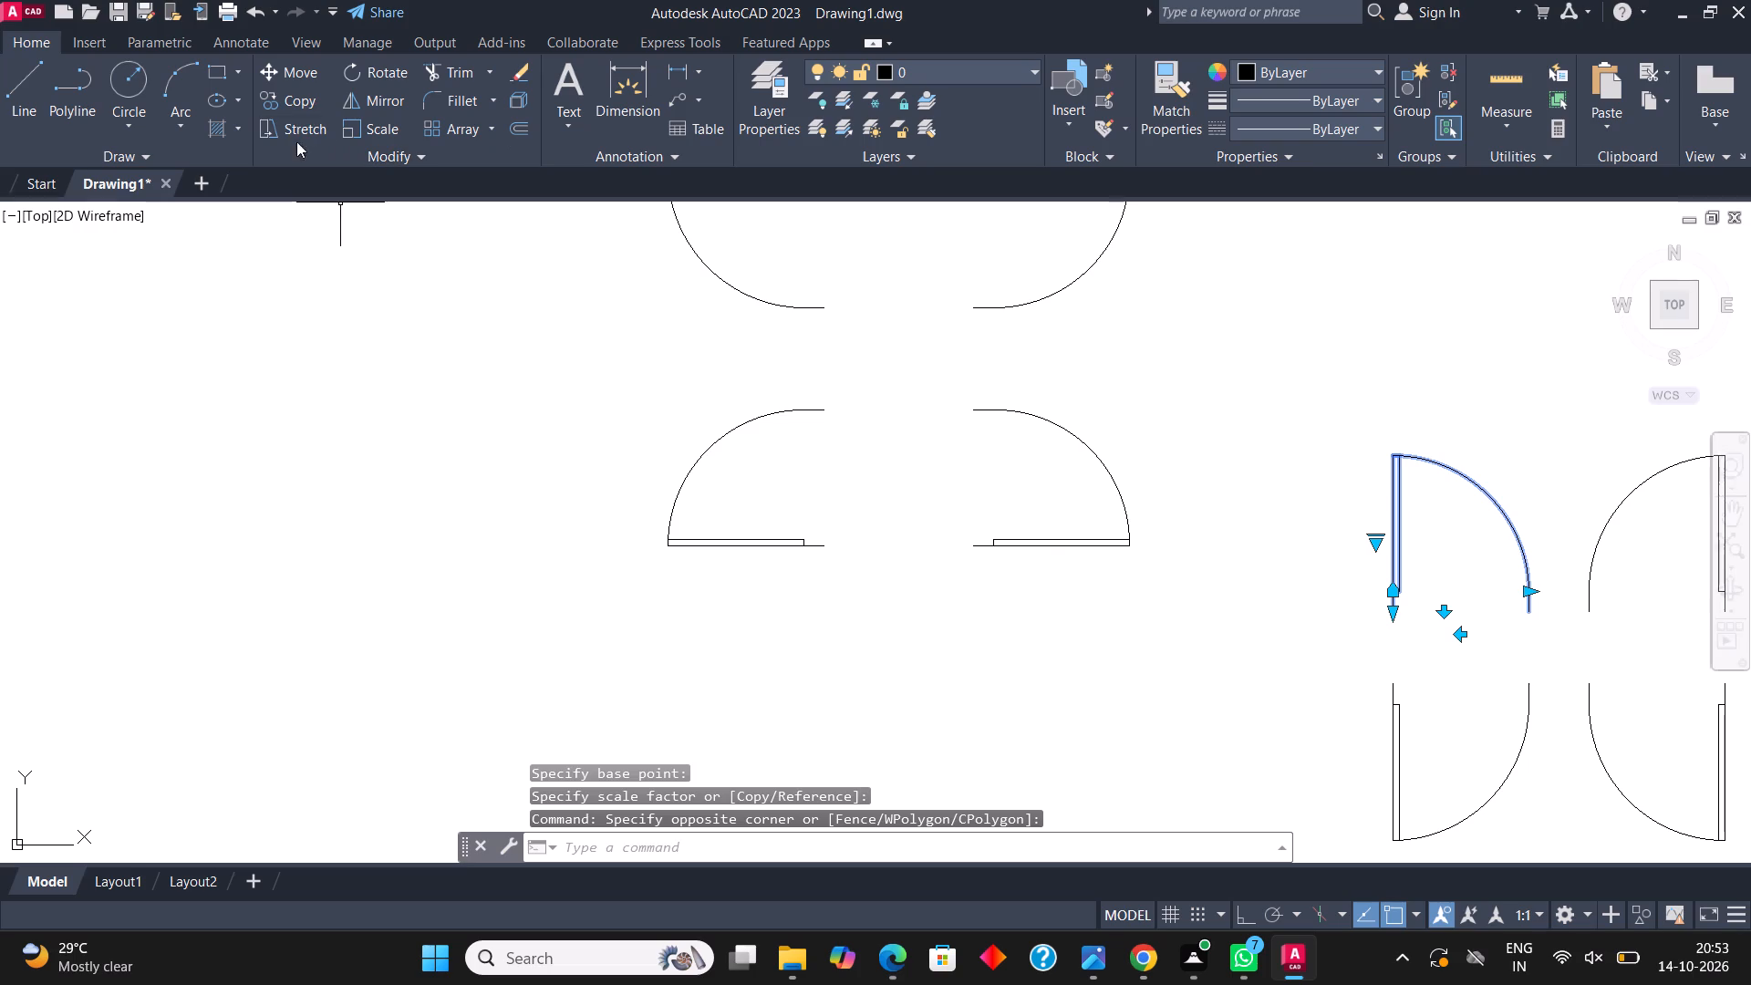
left_click(302, 103)
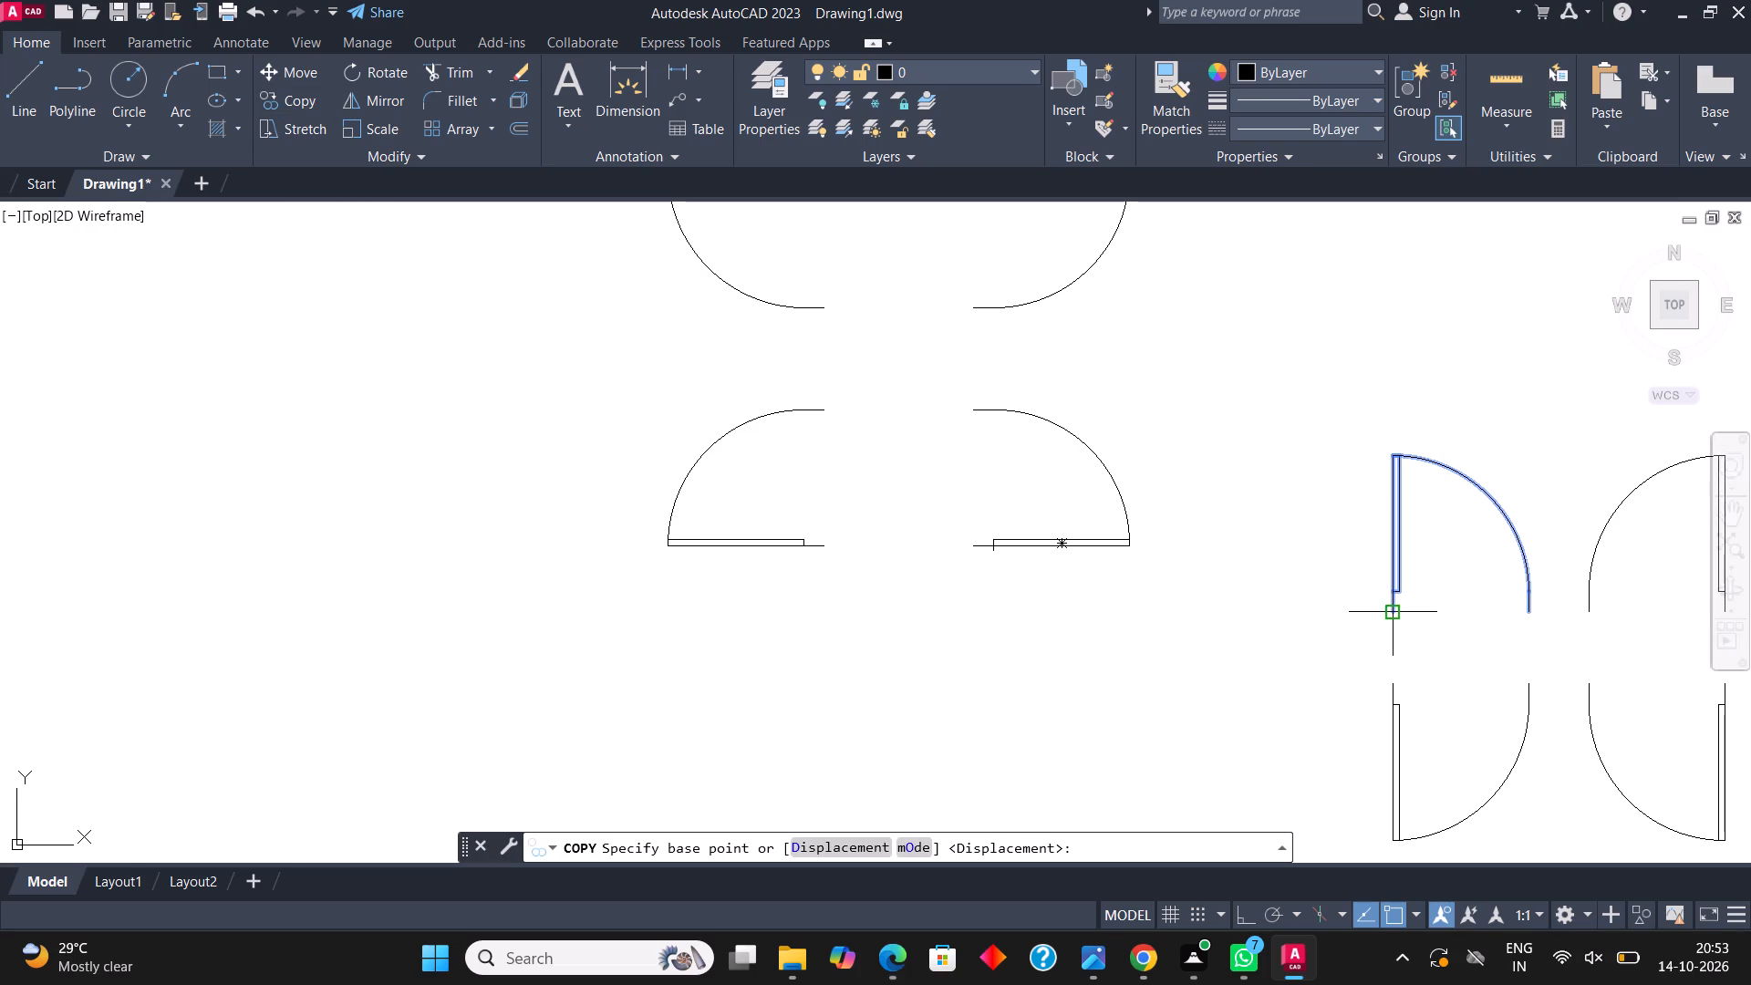
left_click(1392, 617)
scroll(1324, 493, "down", 4)
scroll(881, 649, "up", 3)
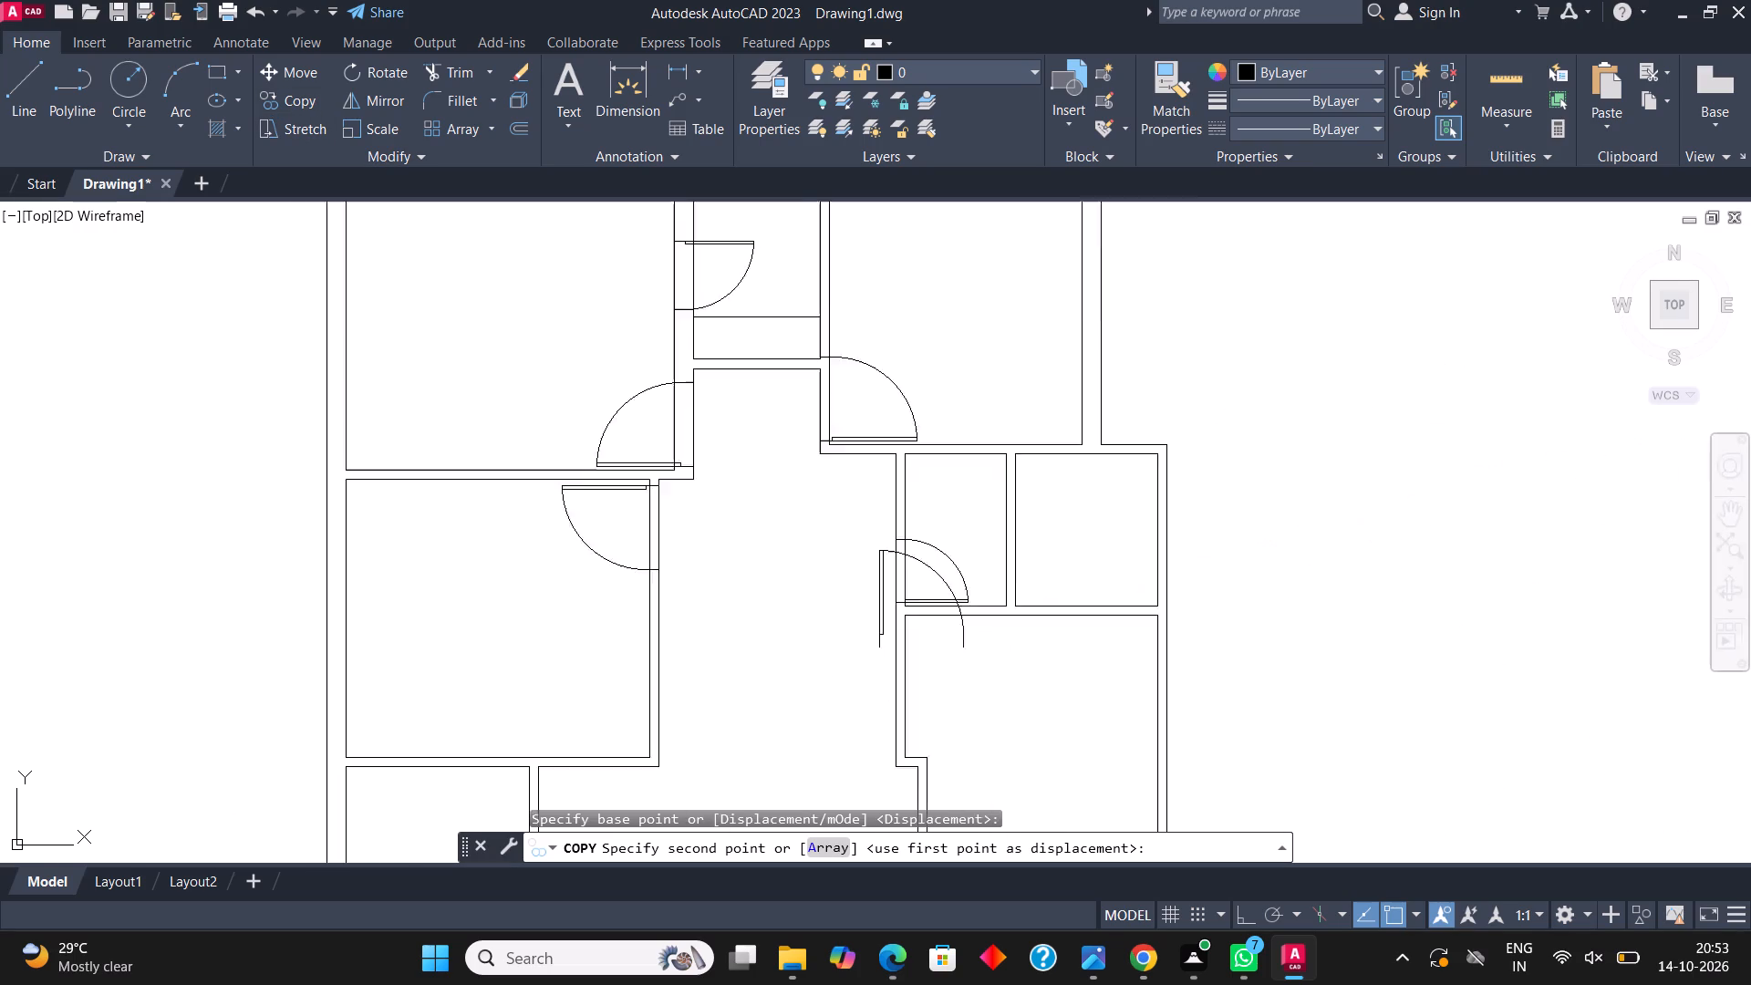
scroll(879, 648, "up", 1)
scroll(1195, 549, "up", 3)
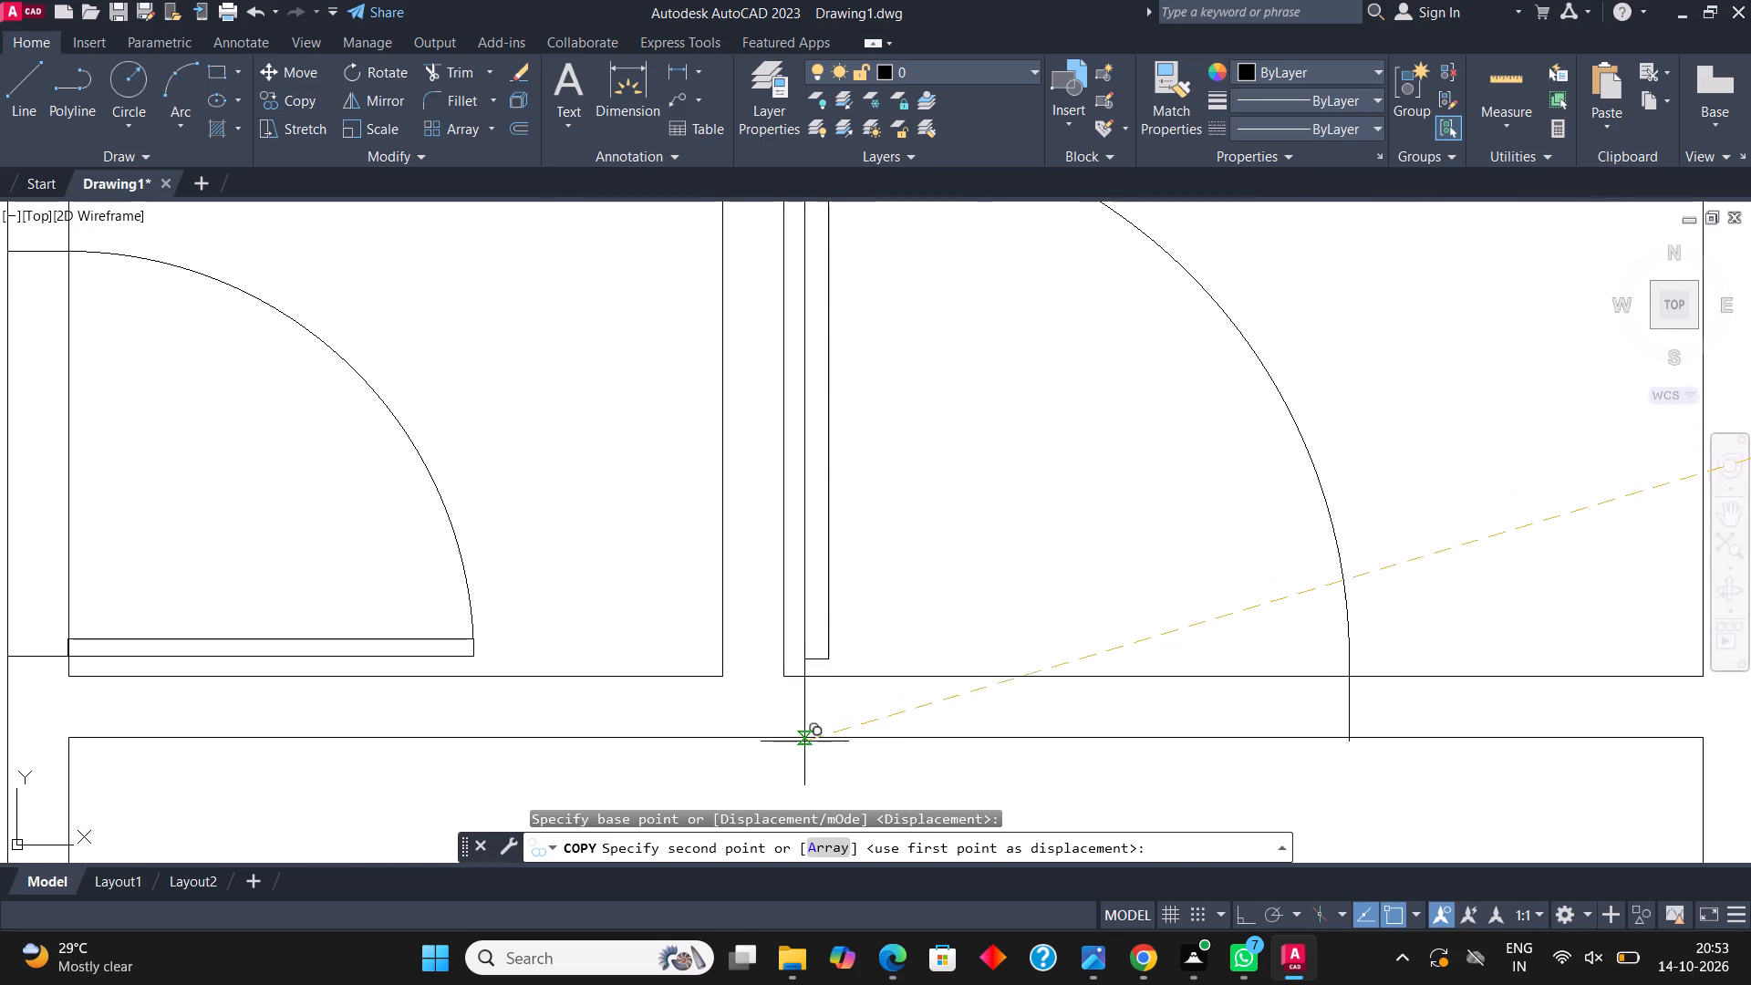
left_click(808, 732)
scroll(879, 699, "down", 4)
key("Escape")
Scale the far-right small room's door down from its lower hinge-side endpoint to roughly three-quarters of its size.
middle_click_drag(1007, 634, 1025, 544)
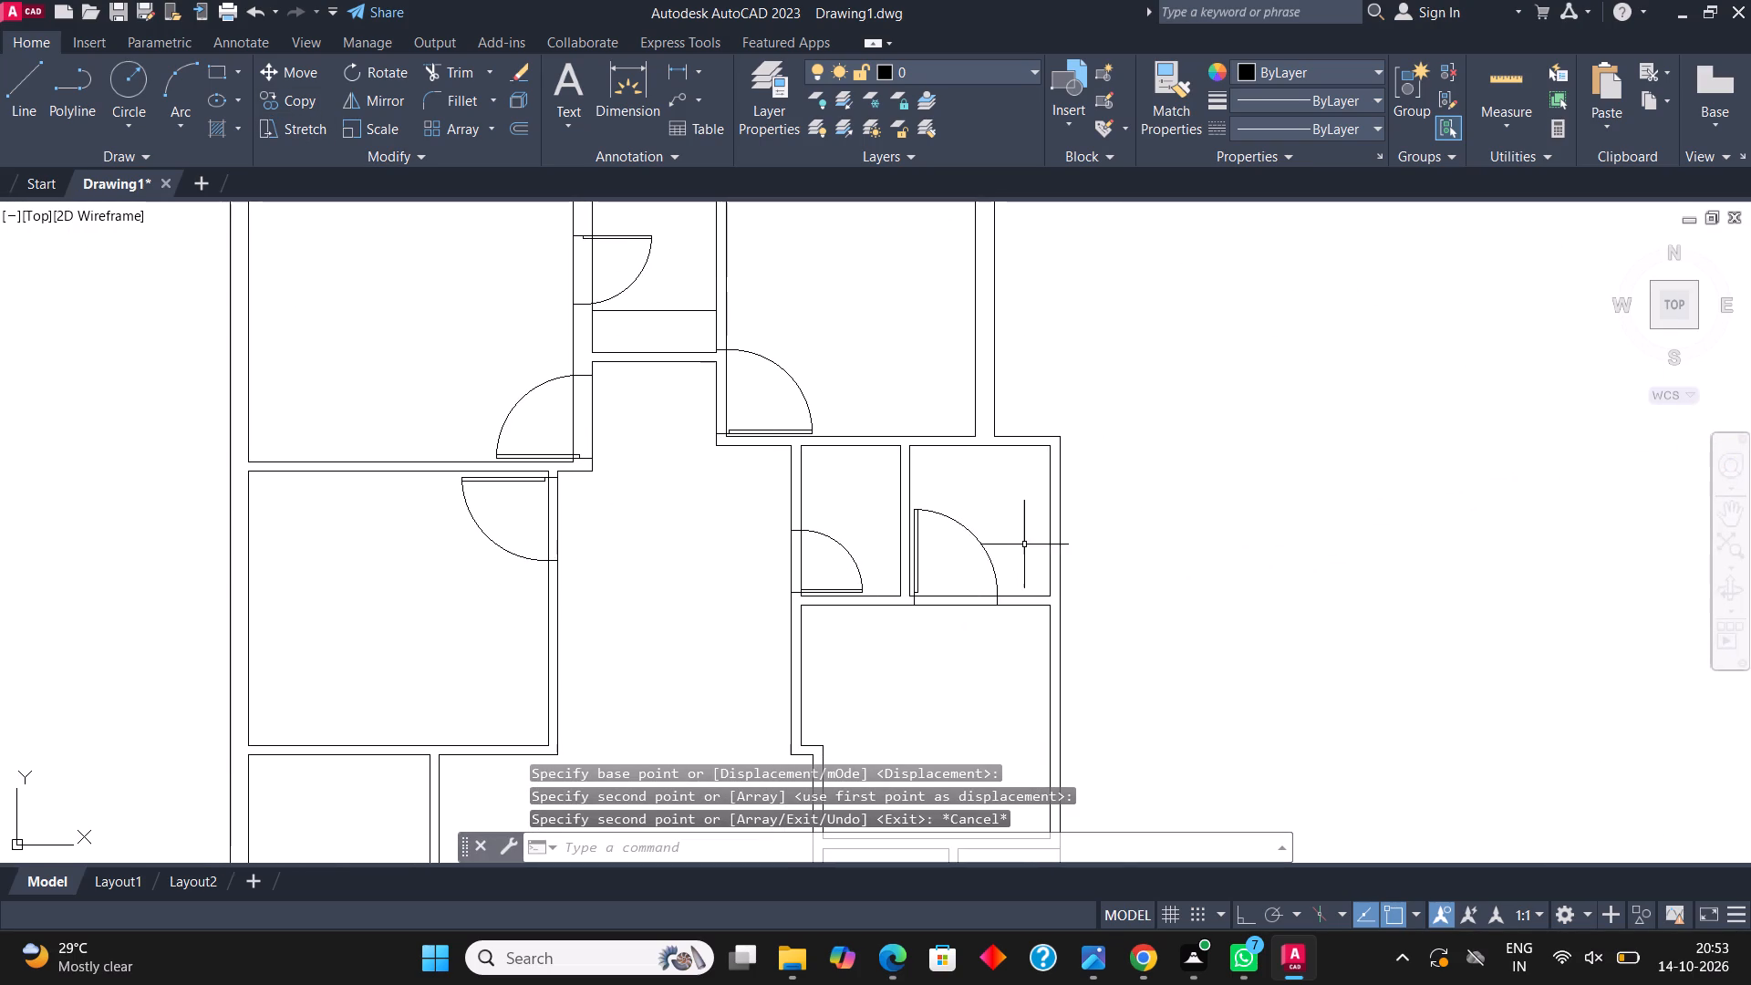
left_click(970, 546)
left_click(963, 513)
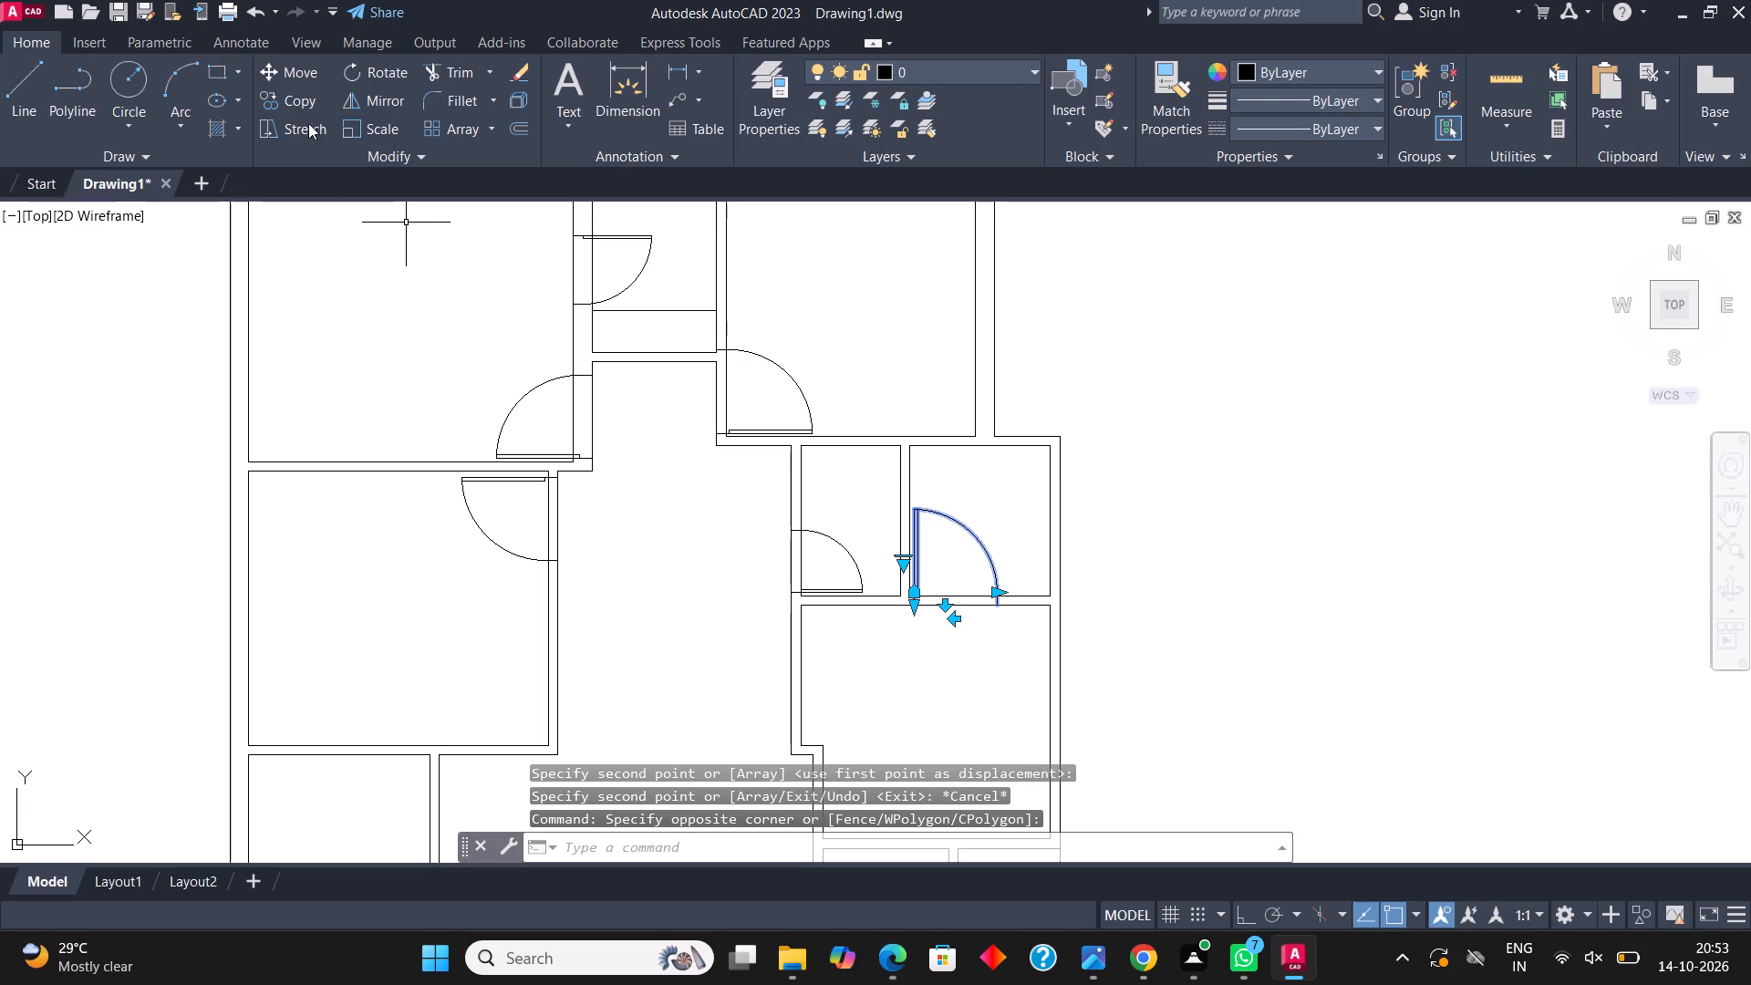
left_click(399, 130)
scroll(912, 607, "up", 2)
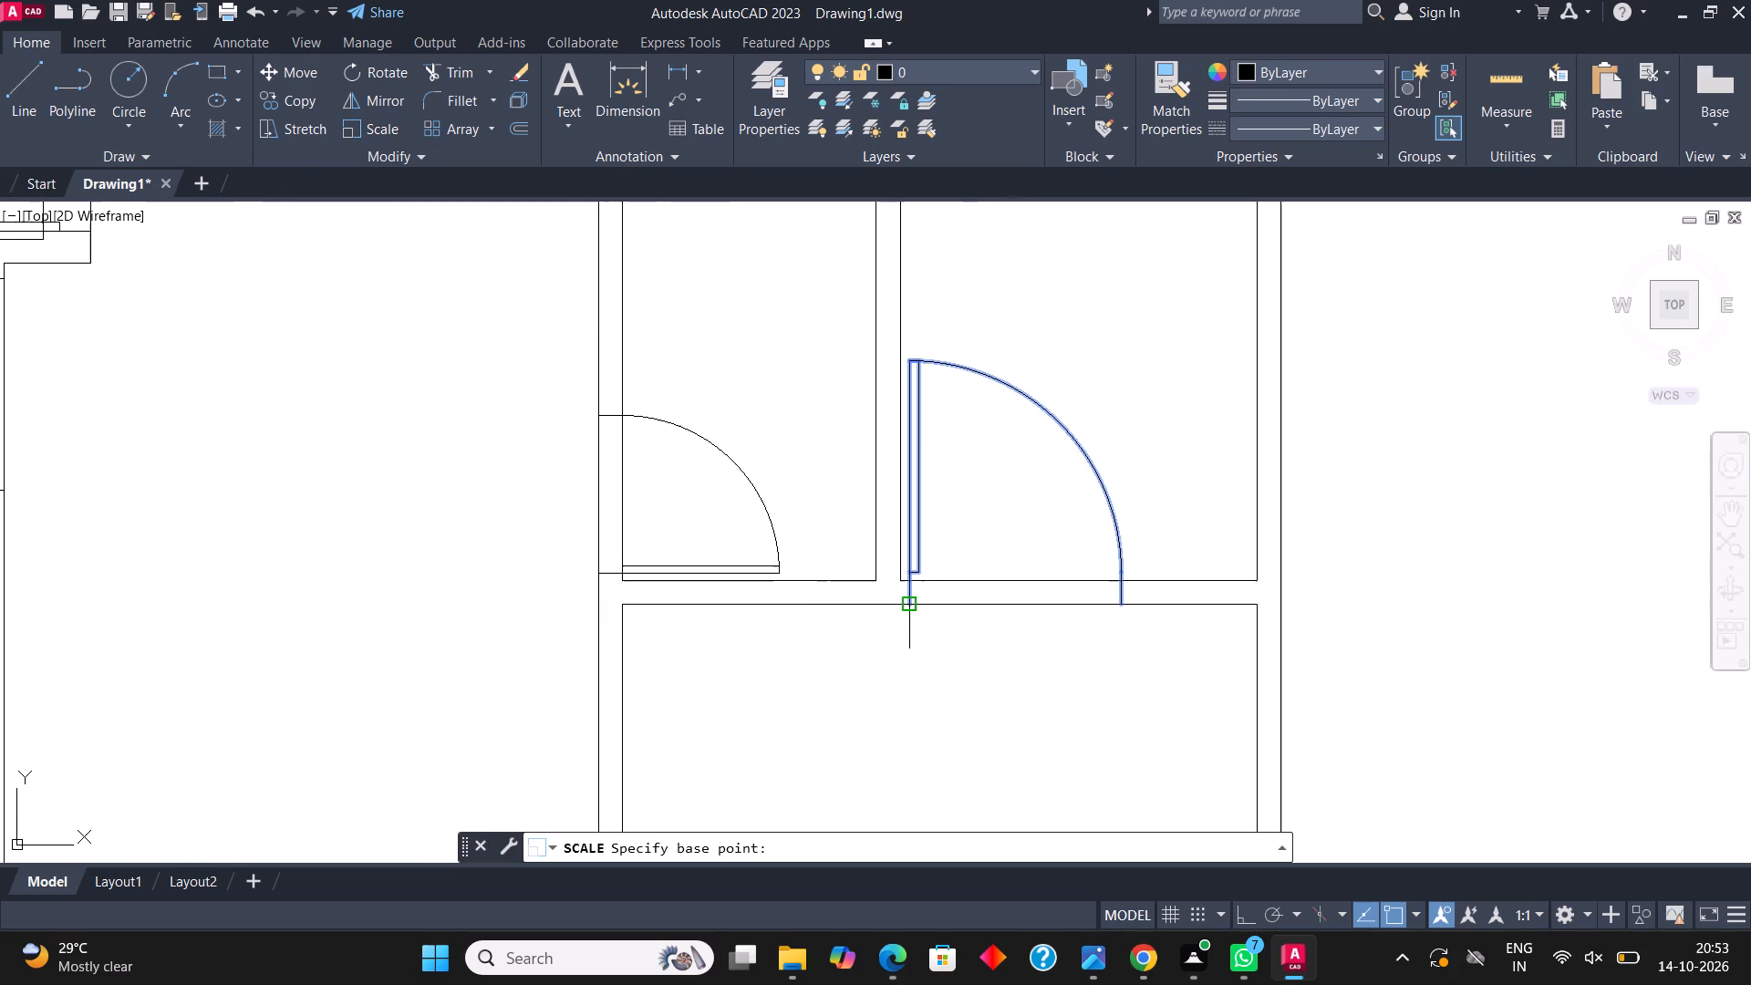
left_click(912, 607)
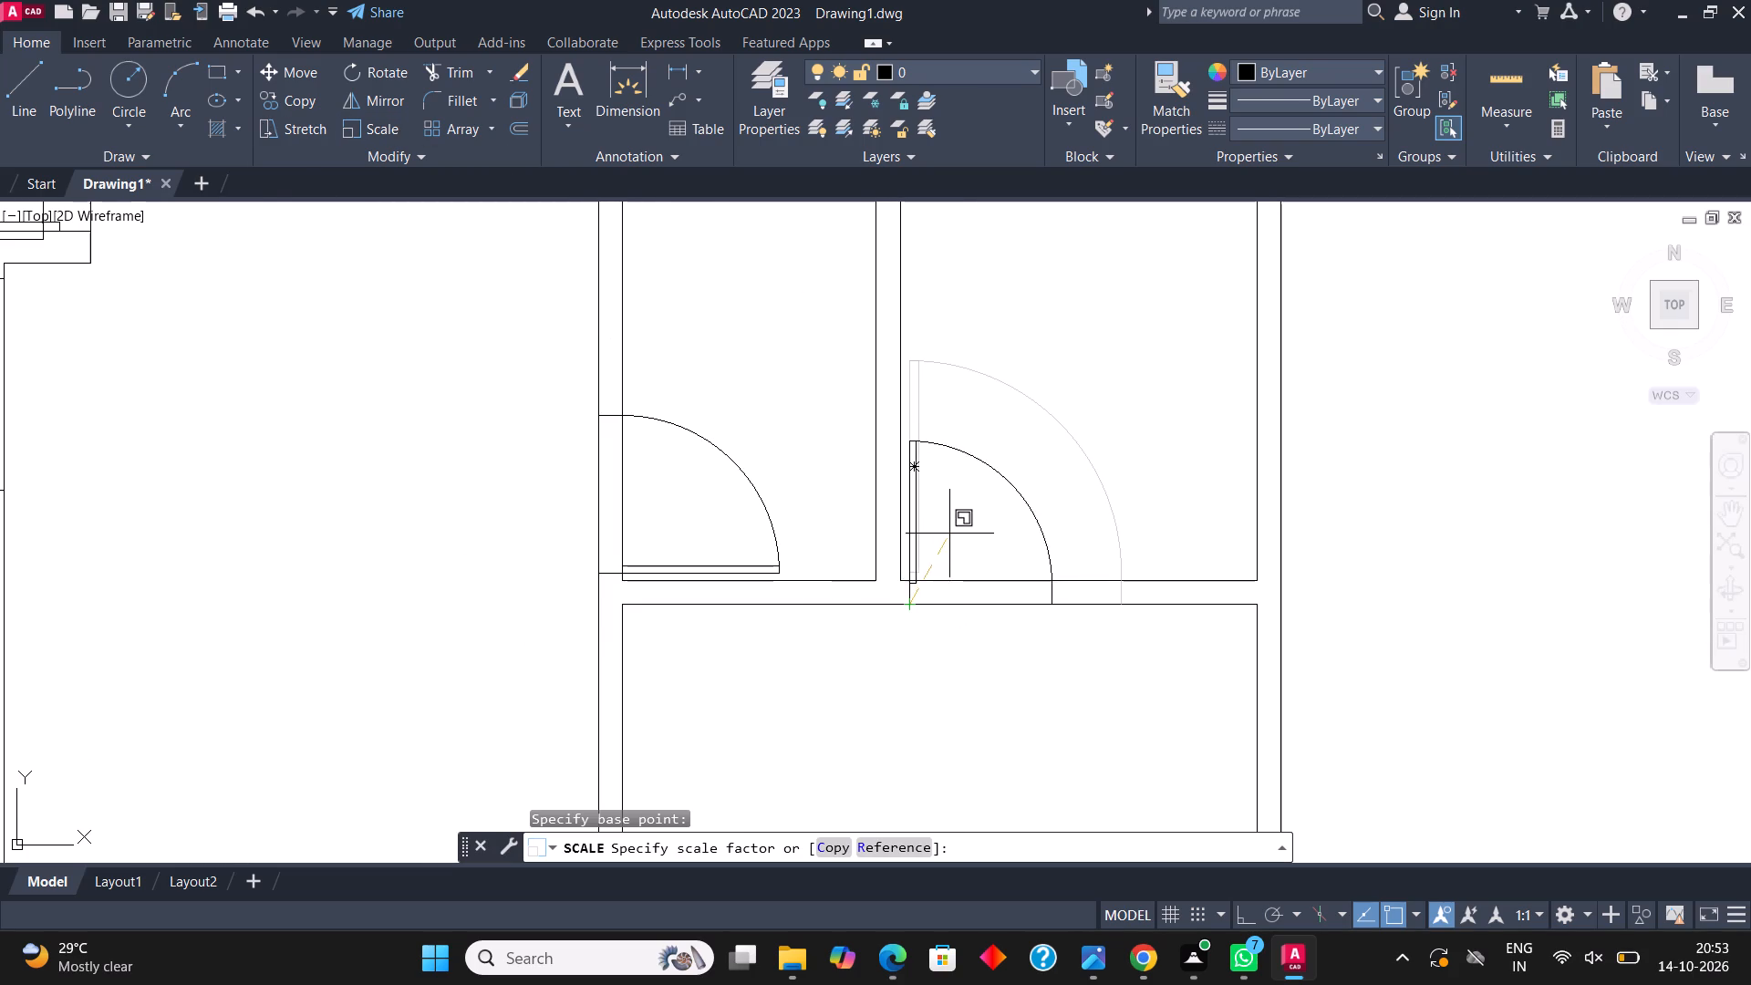
left_click(954, 522)
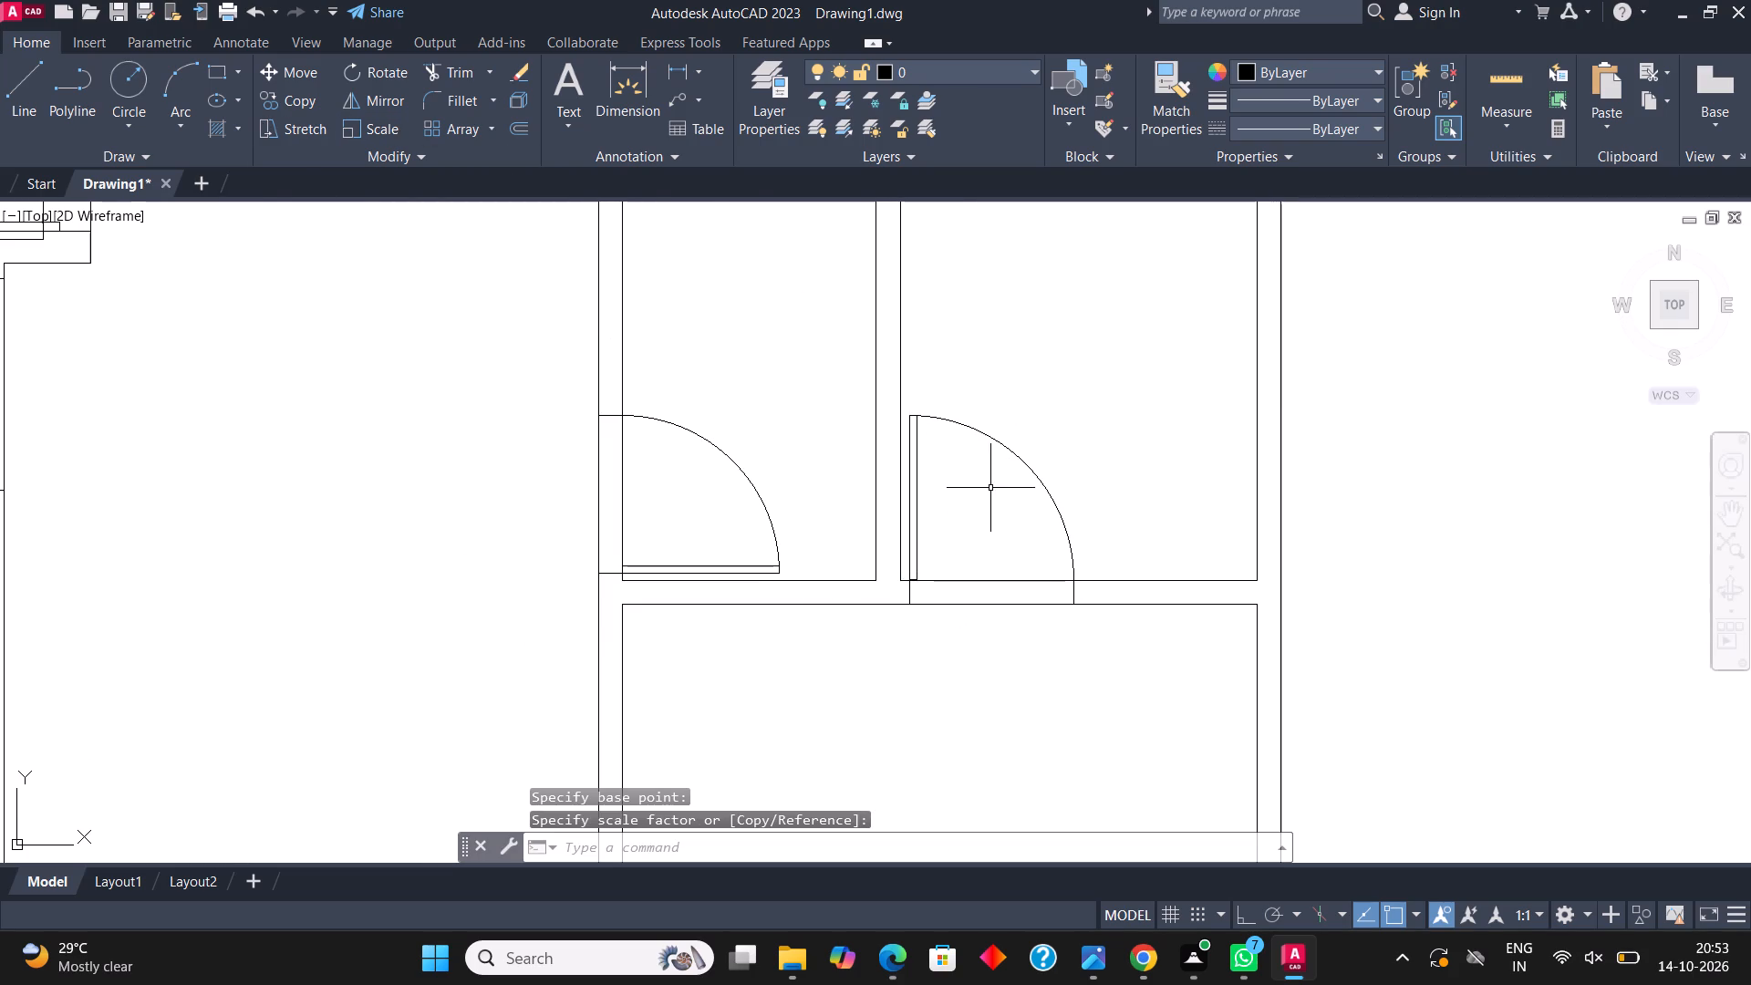
Copy the lower-left rotated door into the small room at the plan's lower right, at its right wall near the bottom corner.
scroll(995, 493, "down", 2)
middle_click_drag(1098, 477, 1101, 426)
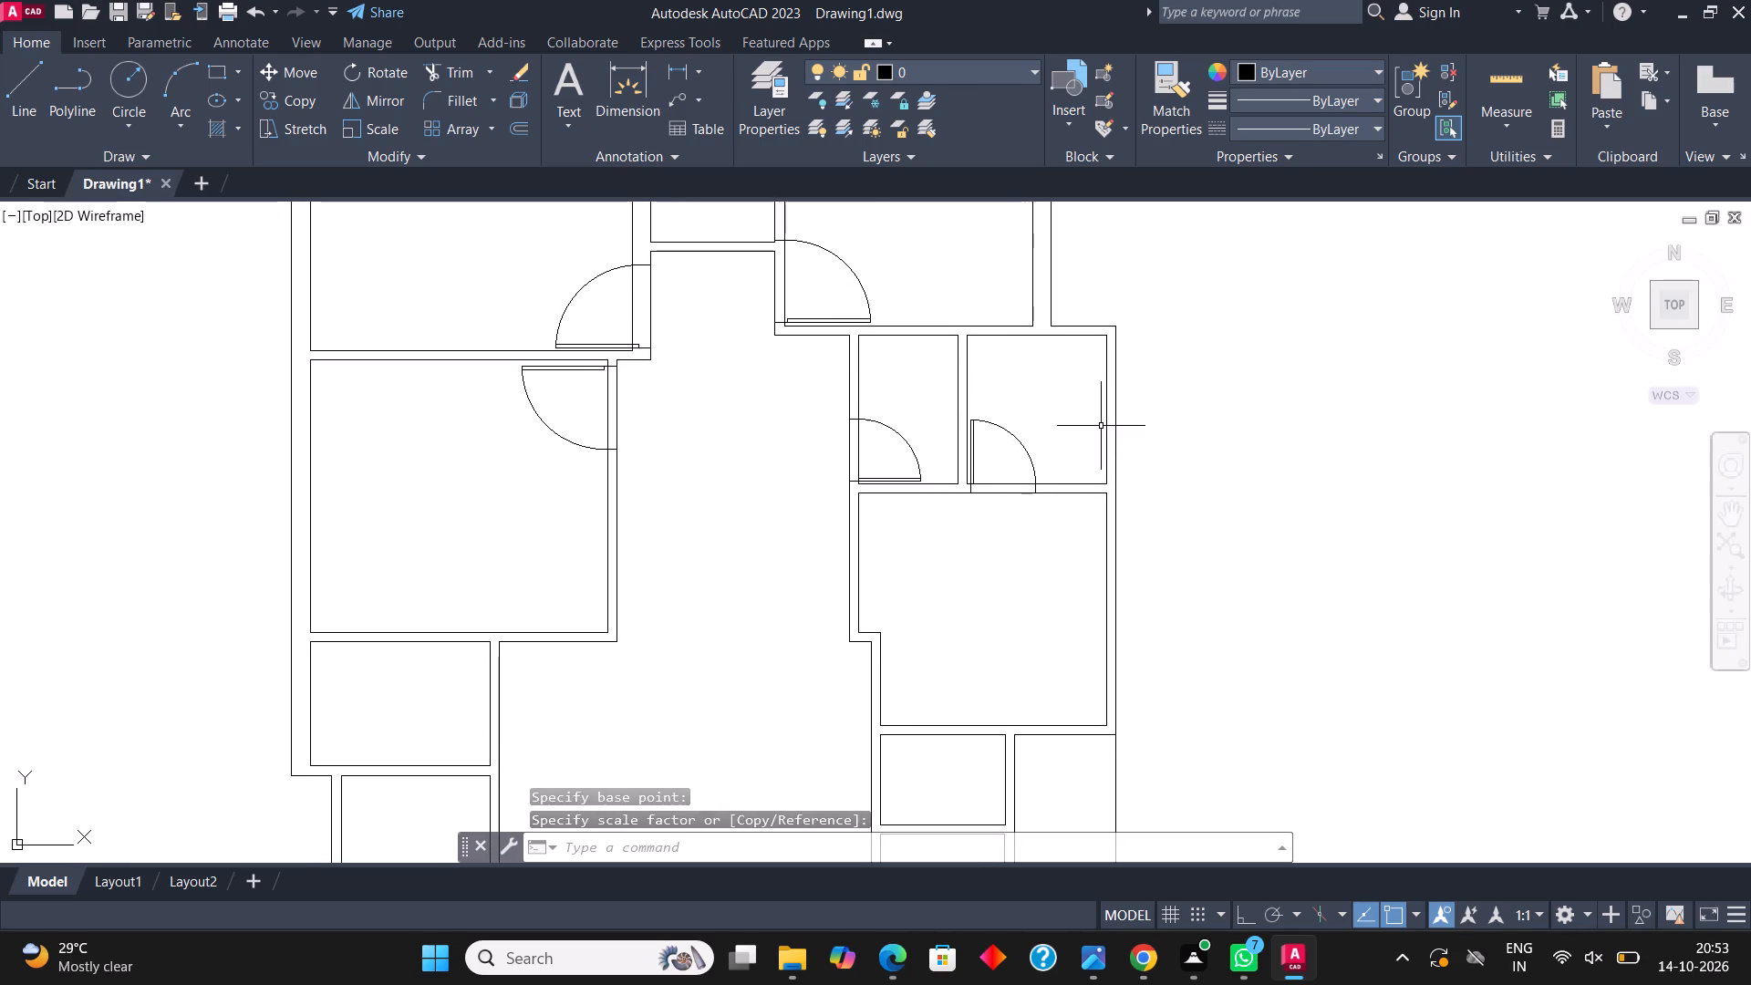
scroll(1082, 527, "down", 2)
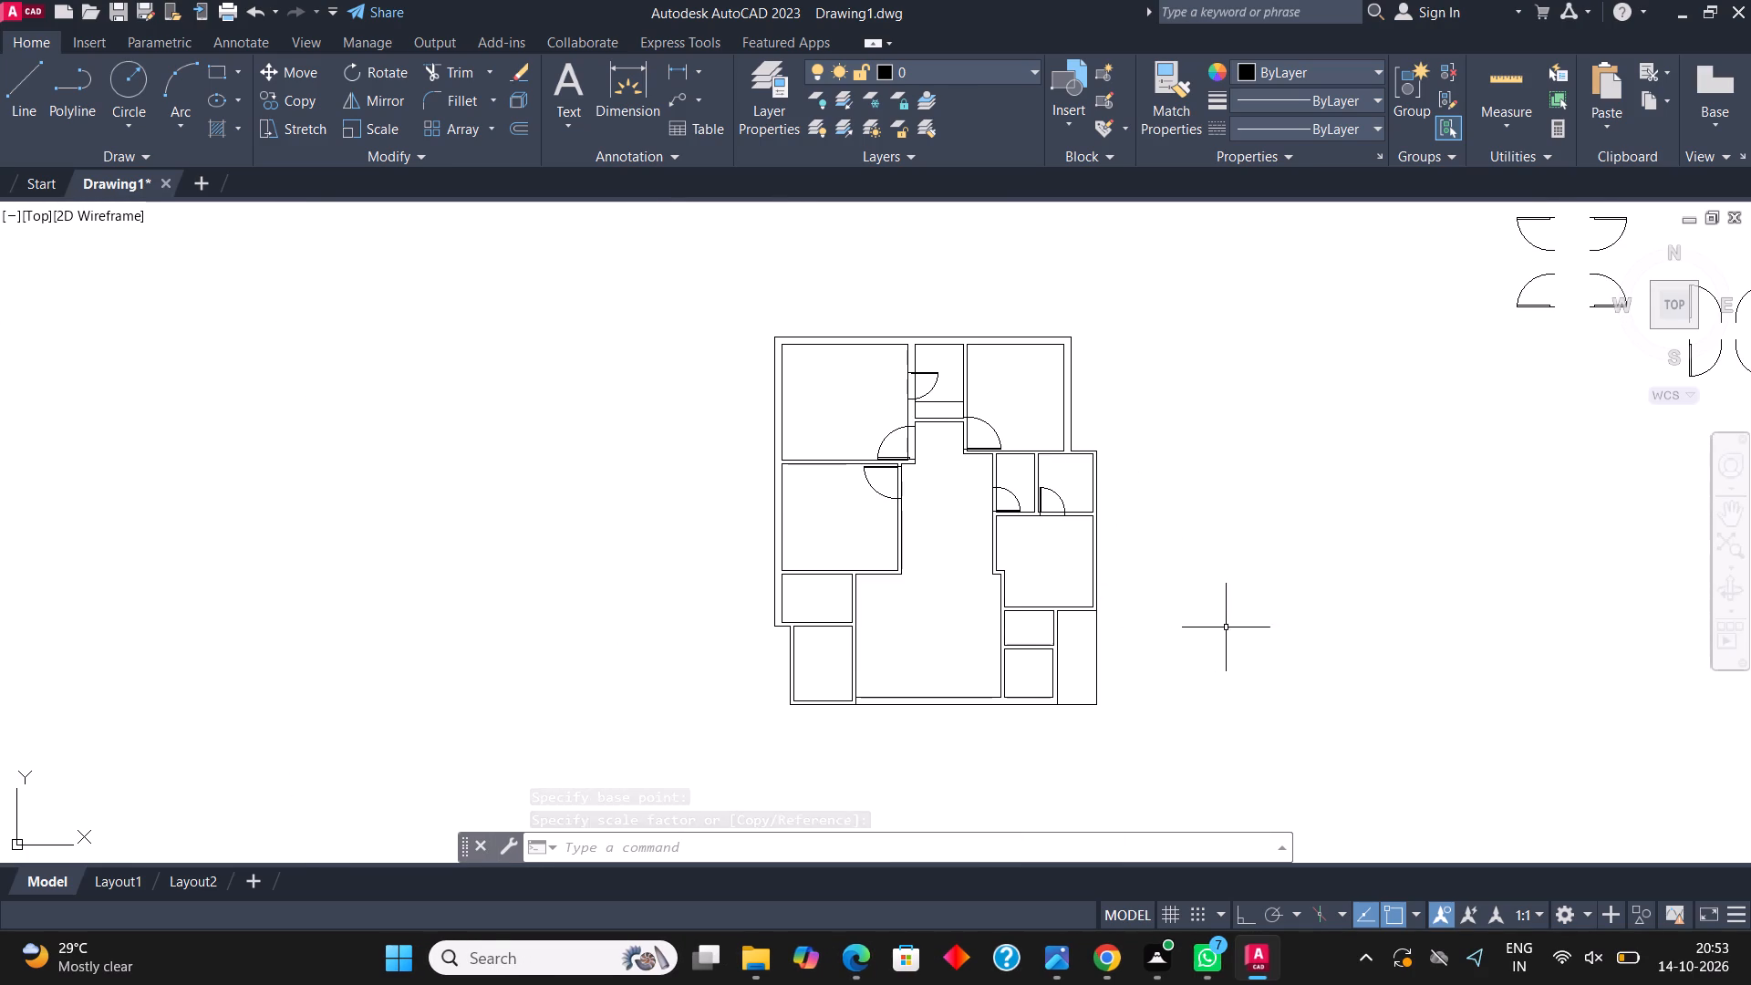
middle_click_drag(1224, 628, 1192, 631)
scroll(1215, 640, "down", 1)
scroll(1438, 427, "up", 4)
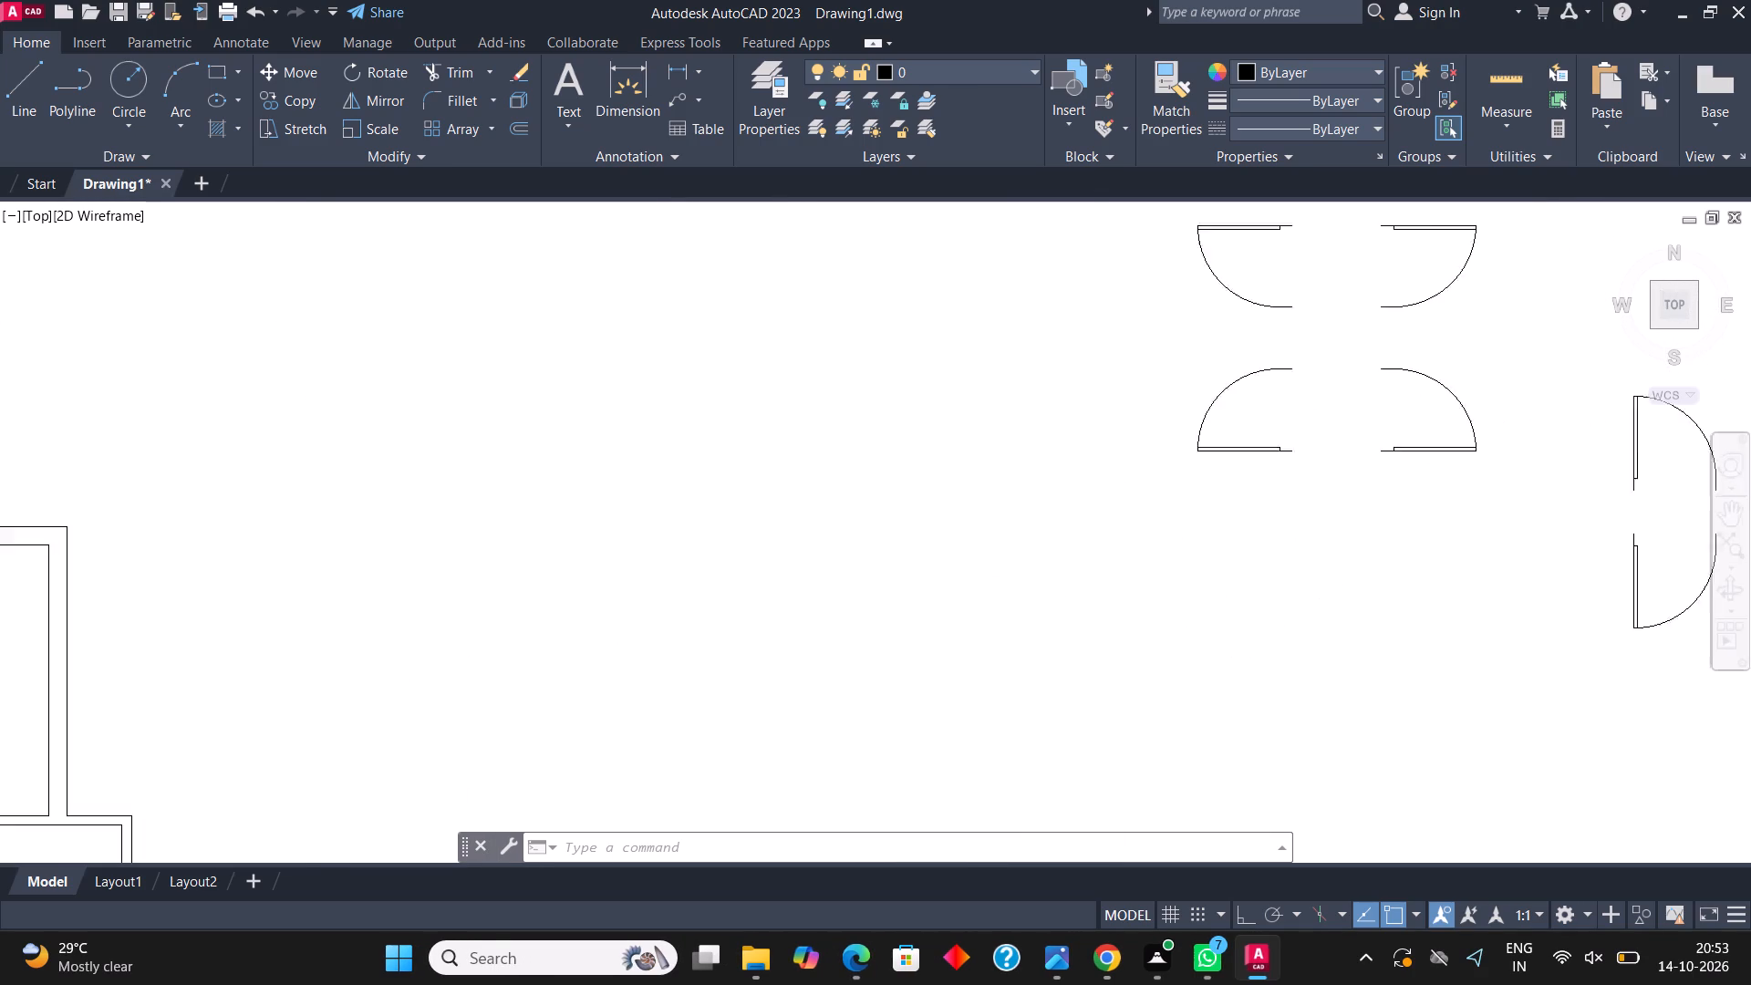
left_click(1143, 448)
left_click(1121, 559)
left_click(307, 98)
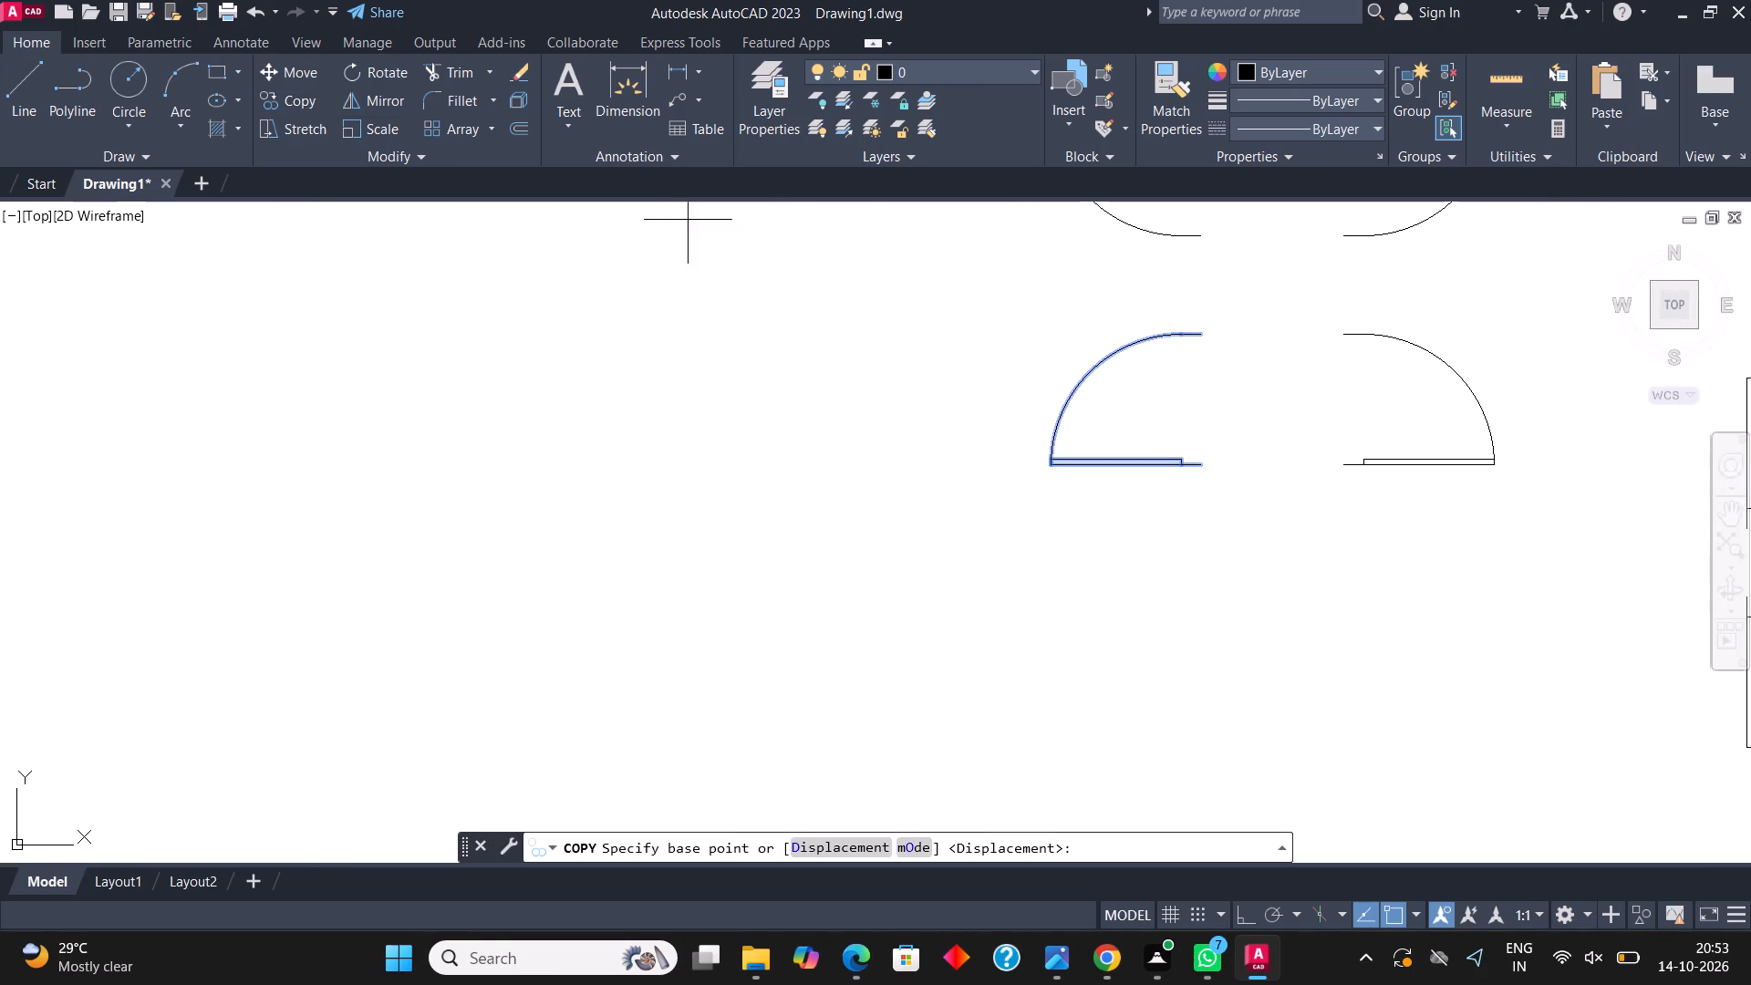
left_click(1201, 464)
scroll(1301, 390, "down", 4)
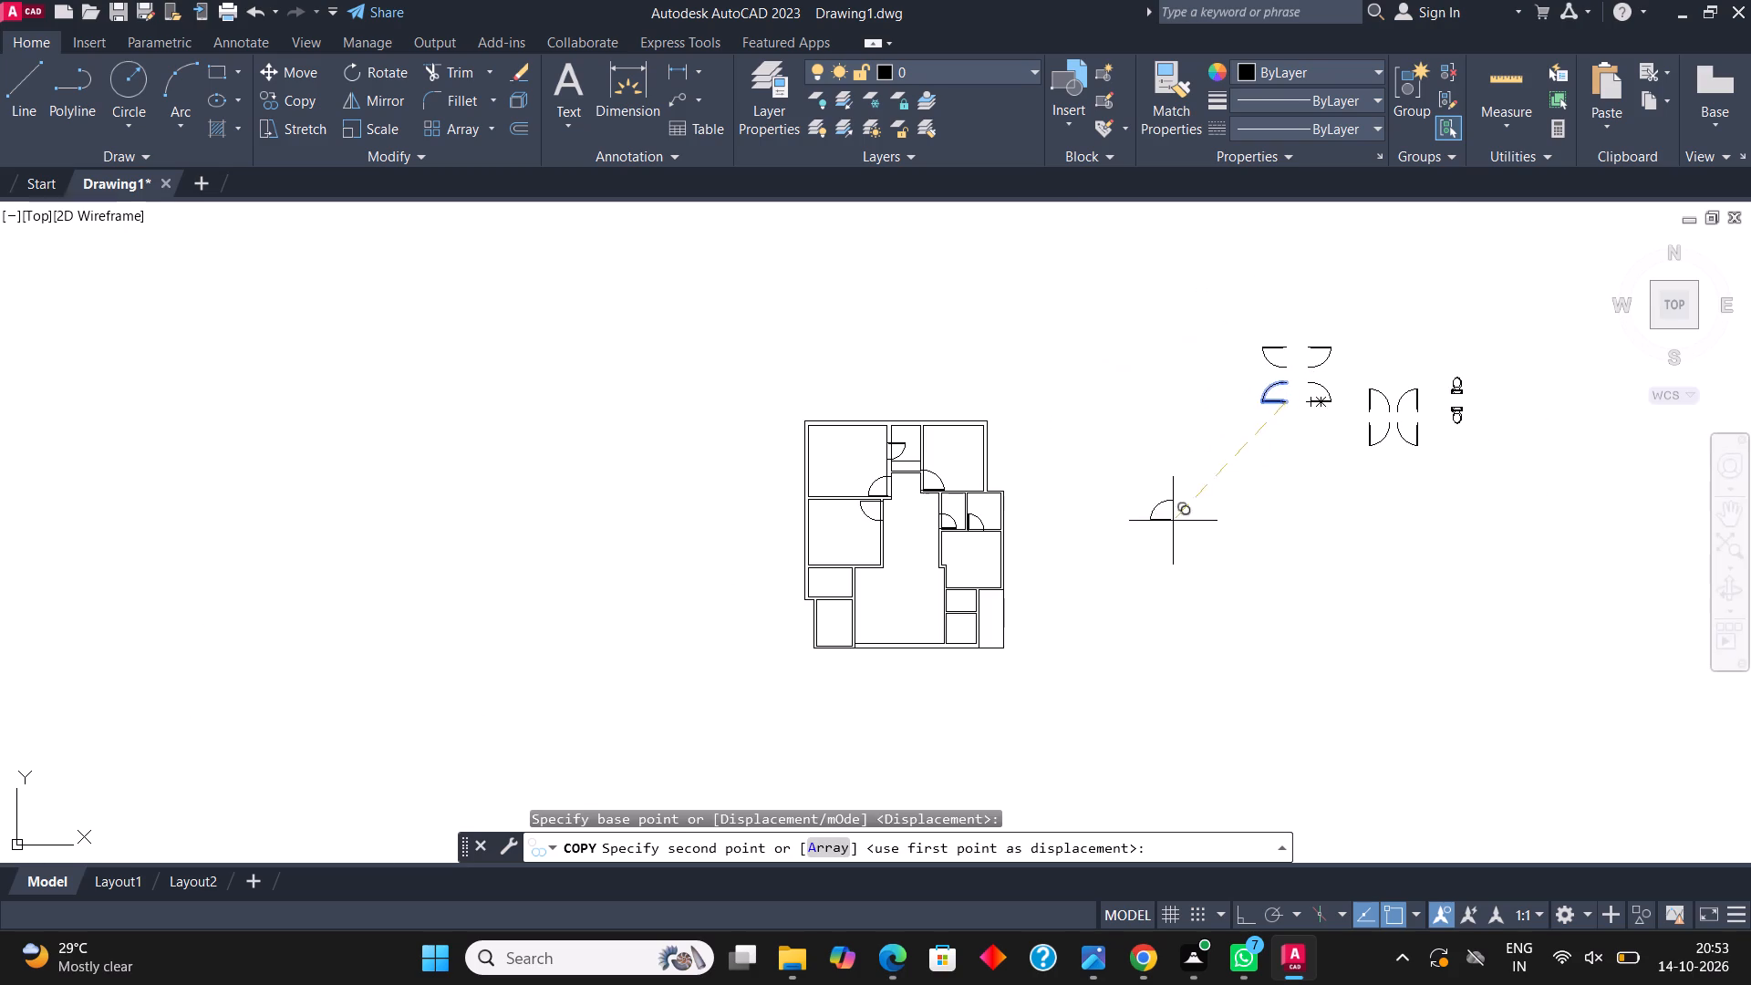
scroll(992, 661, "up", 3)
scroll(937, 555, "up", 1)
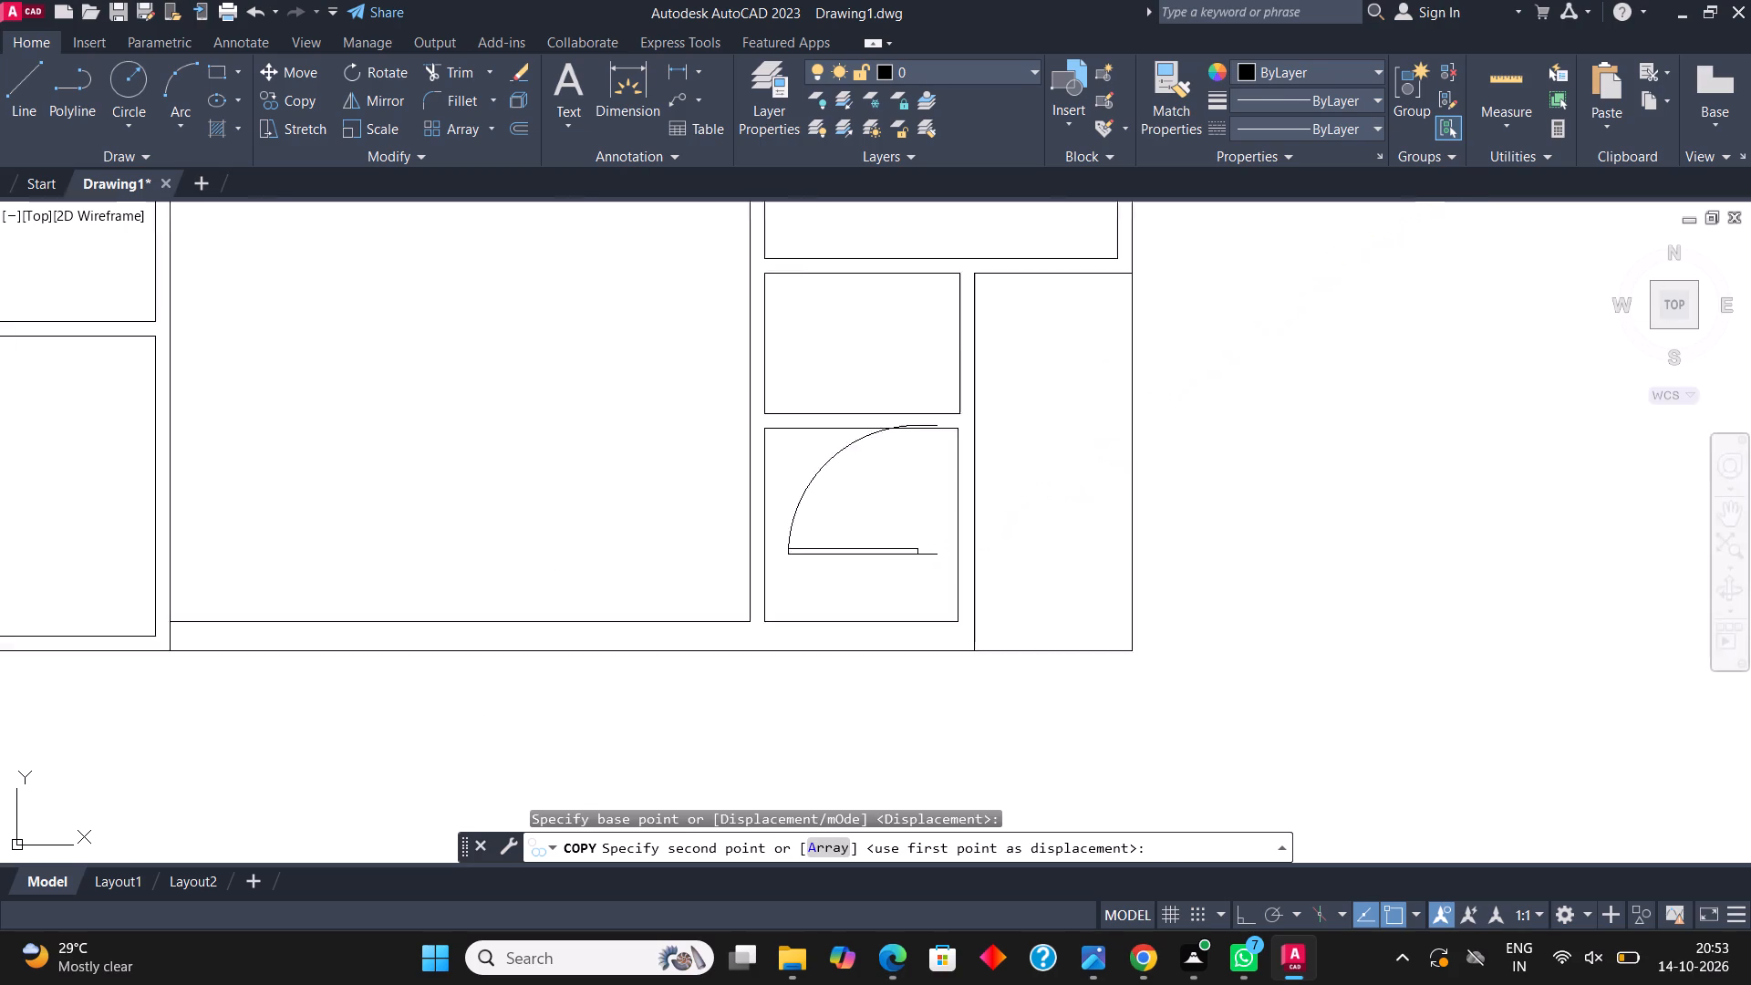
scroll(937, 555, "up", 3)
scroll(1010, 692, "down", 2)
left_click(1033, 738)
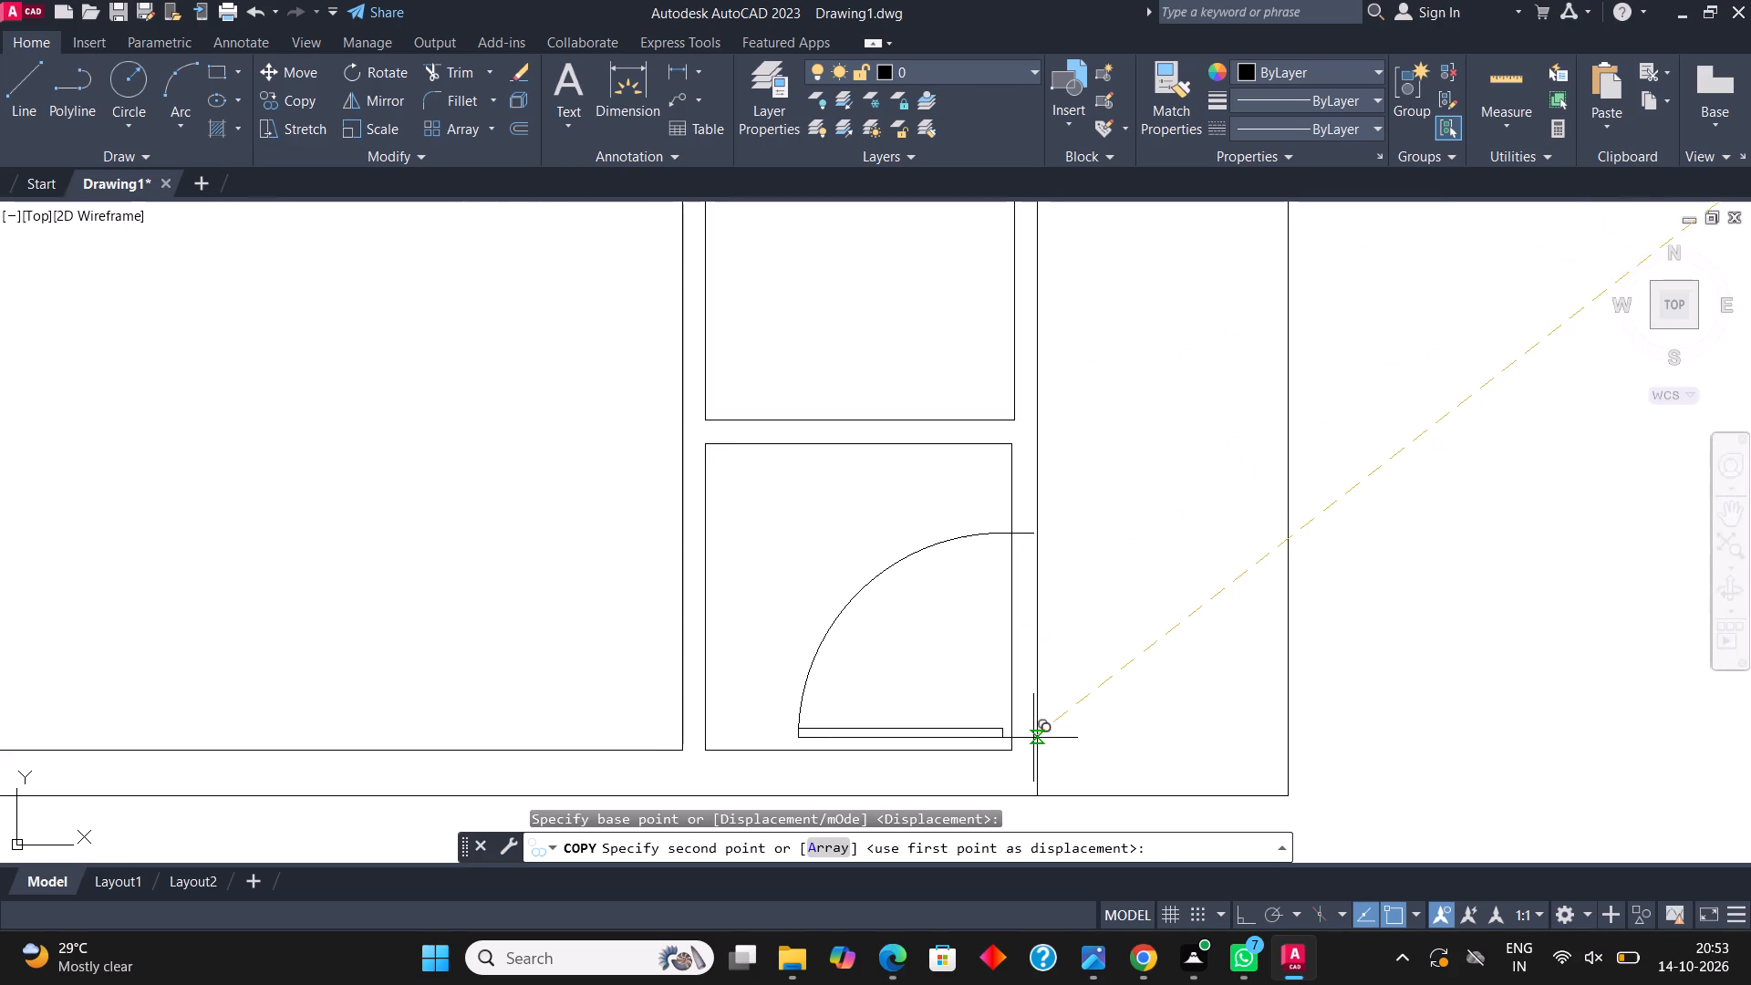
key("Escape")
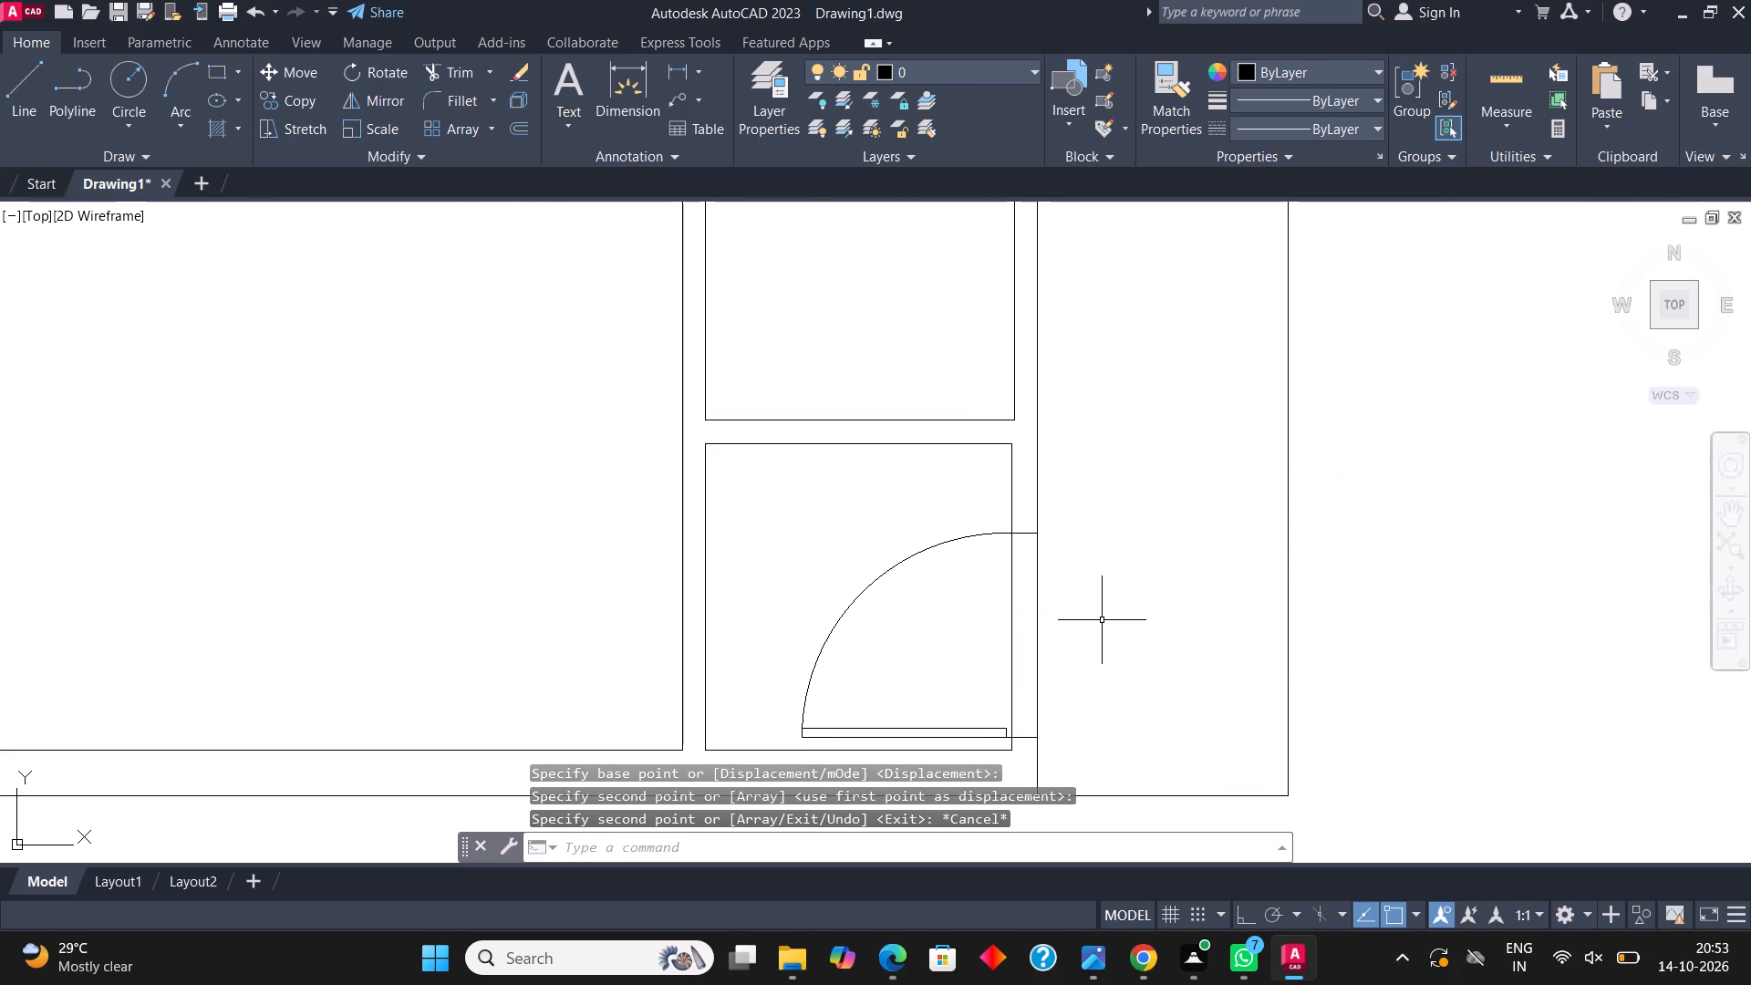
Copy the lower-left vertical-leaf door into the small room below the left middle room, hanging from its top wall near the left corner.
scroll(1106, 630, "down", 1)
middle_click_drag(894, 647, 996, 639)
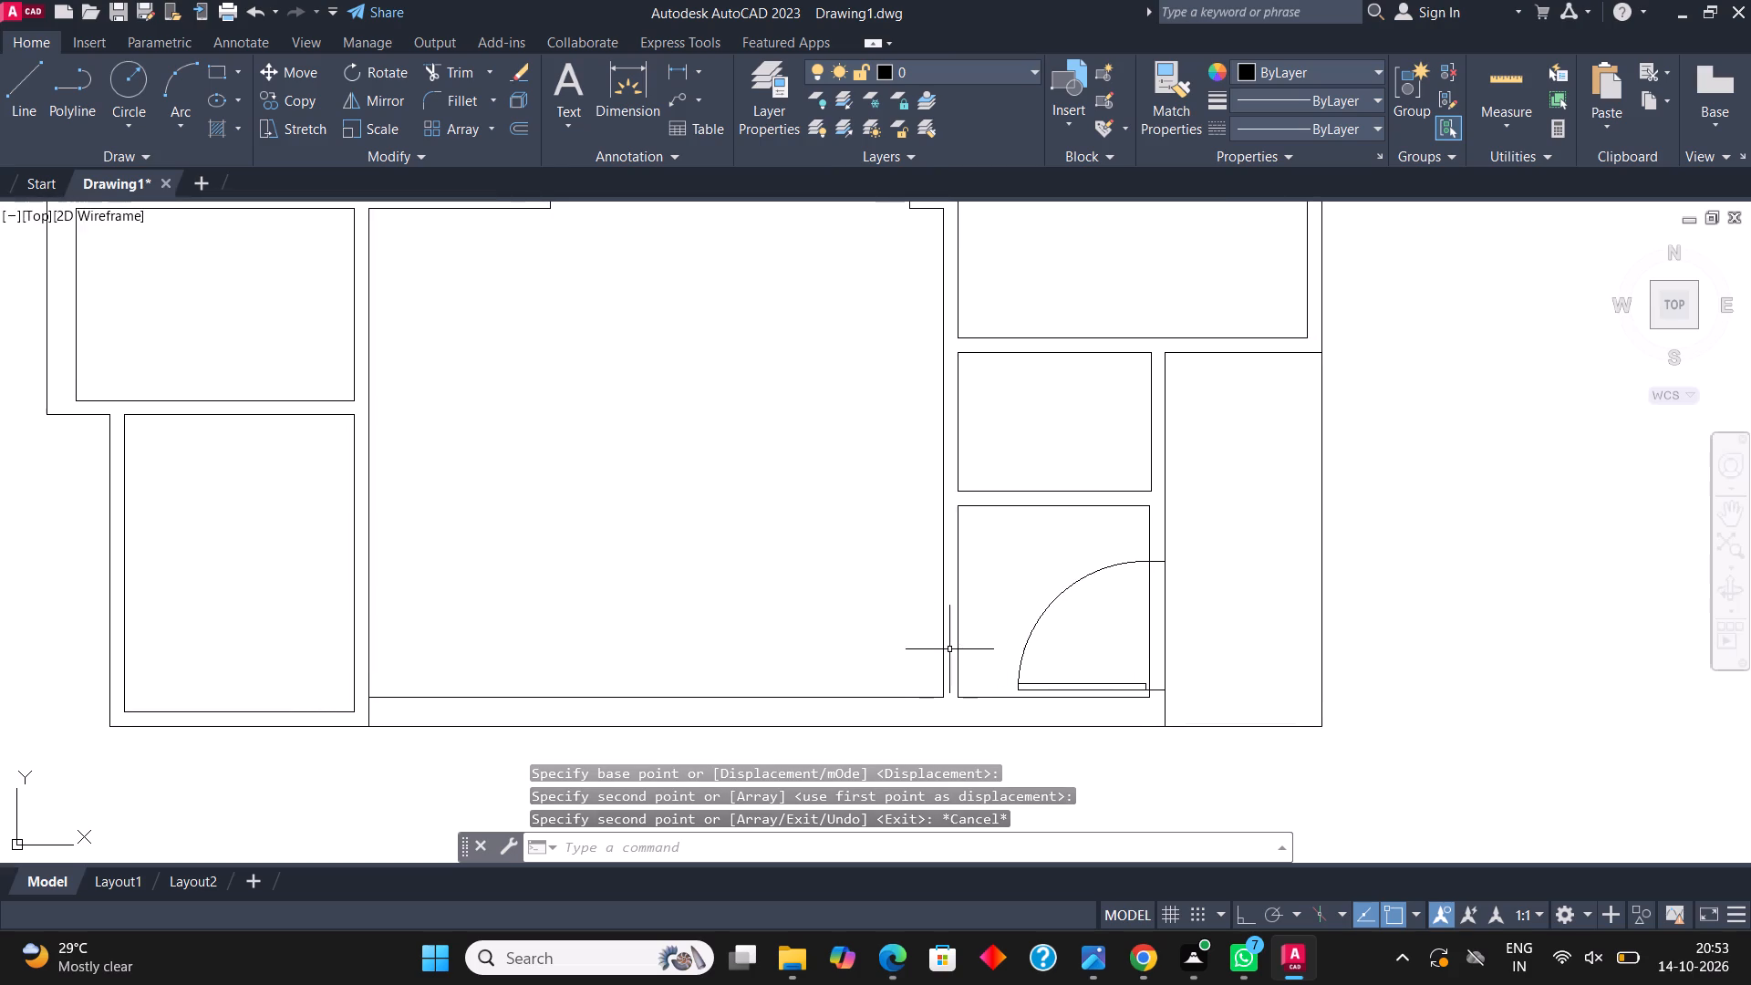
scroll(857, 682, "down", 3)
middle_click_drag(1254, 536, 1234, 559)
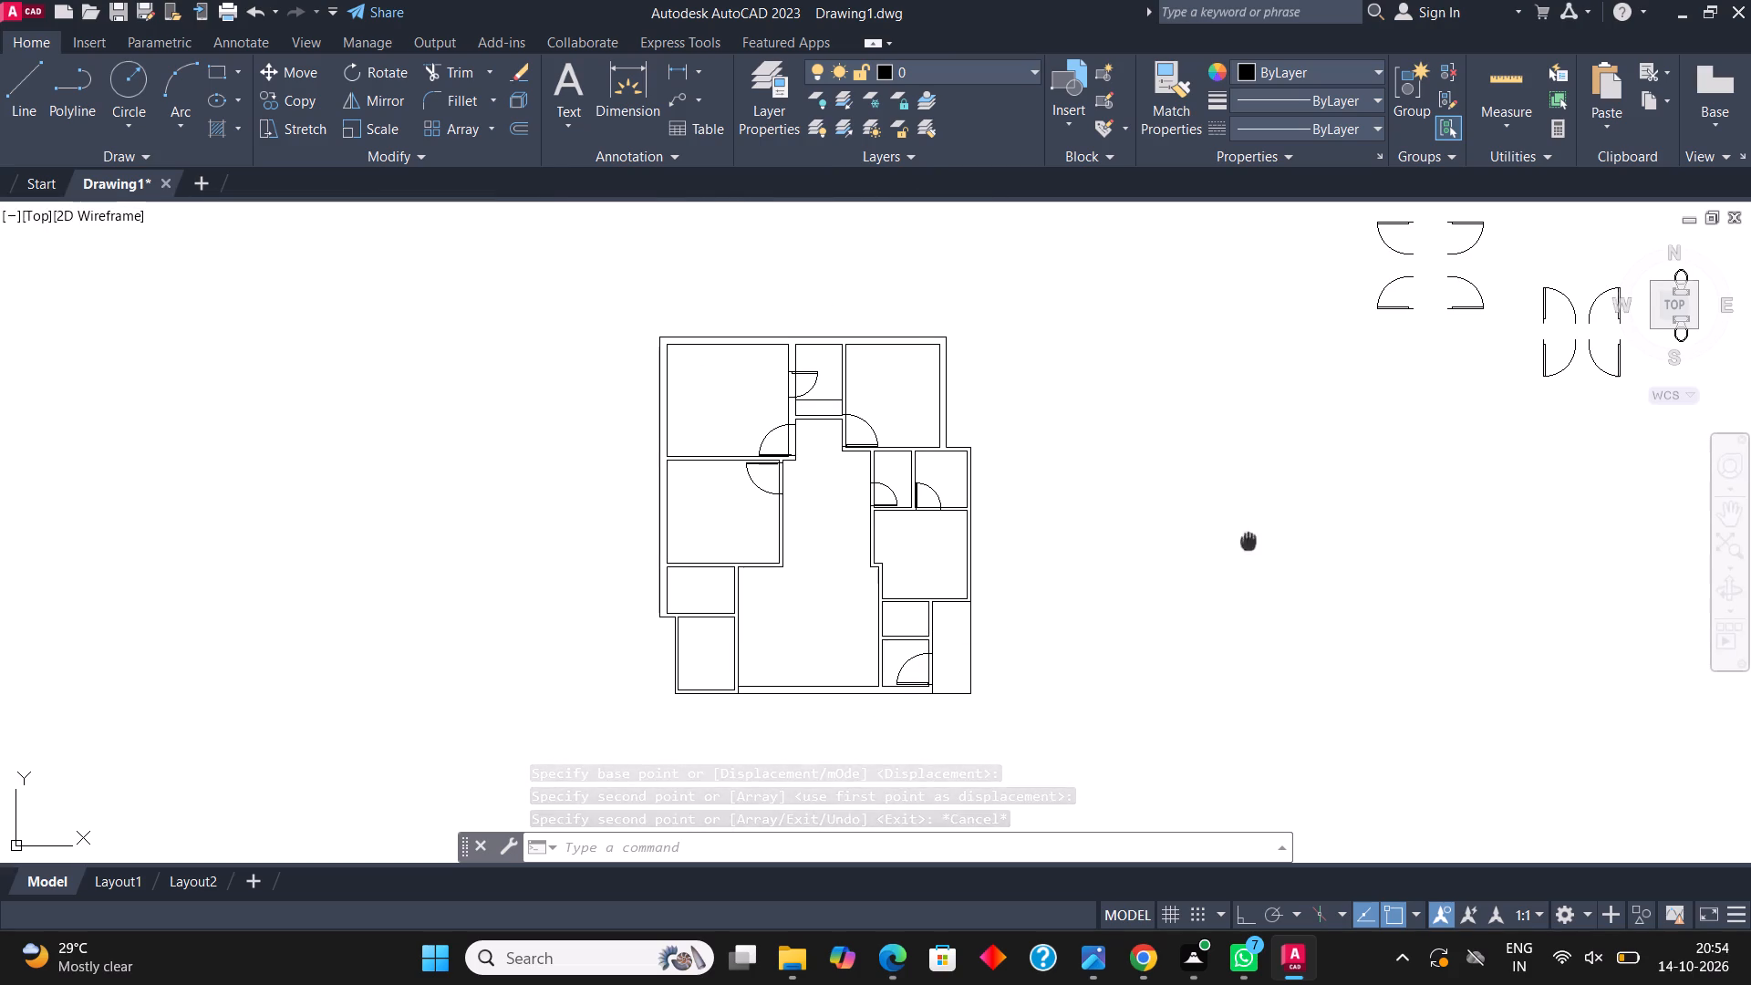
middle_click_drag(1234, 559, 1156, 696)
scroll(1464, 516, "up", 1)
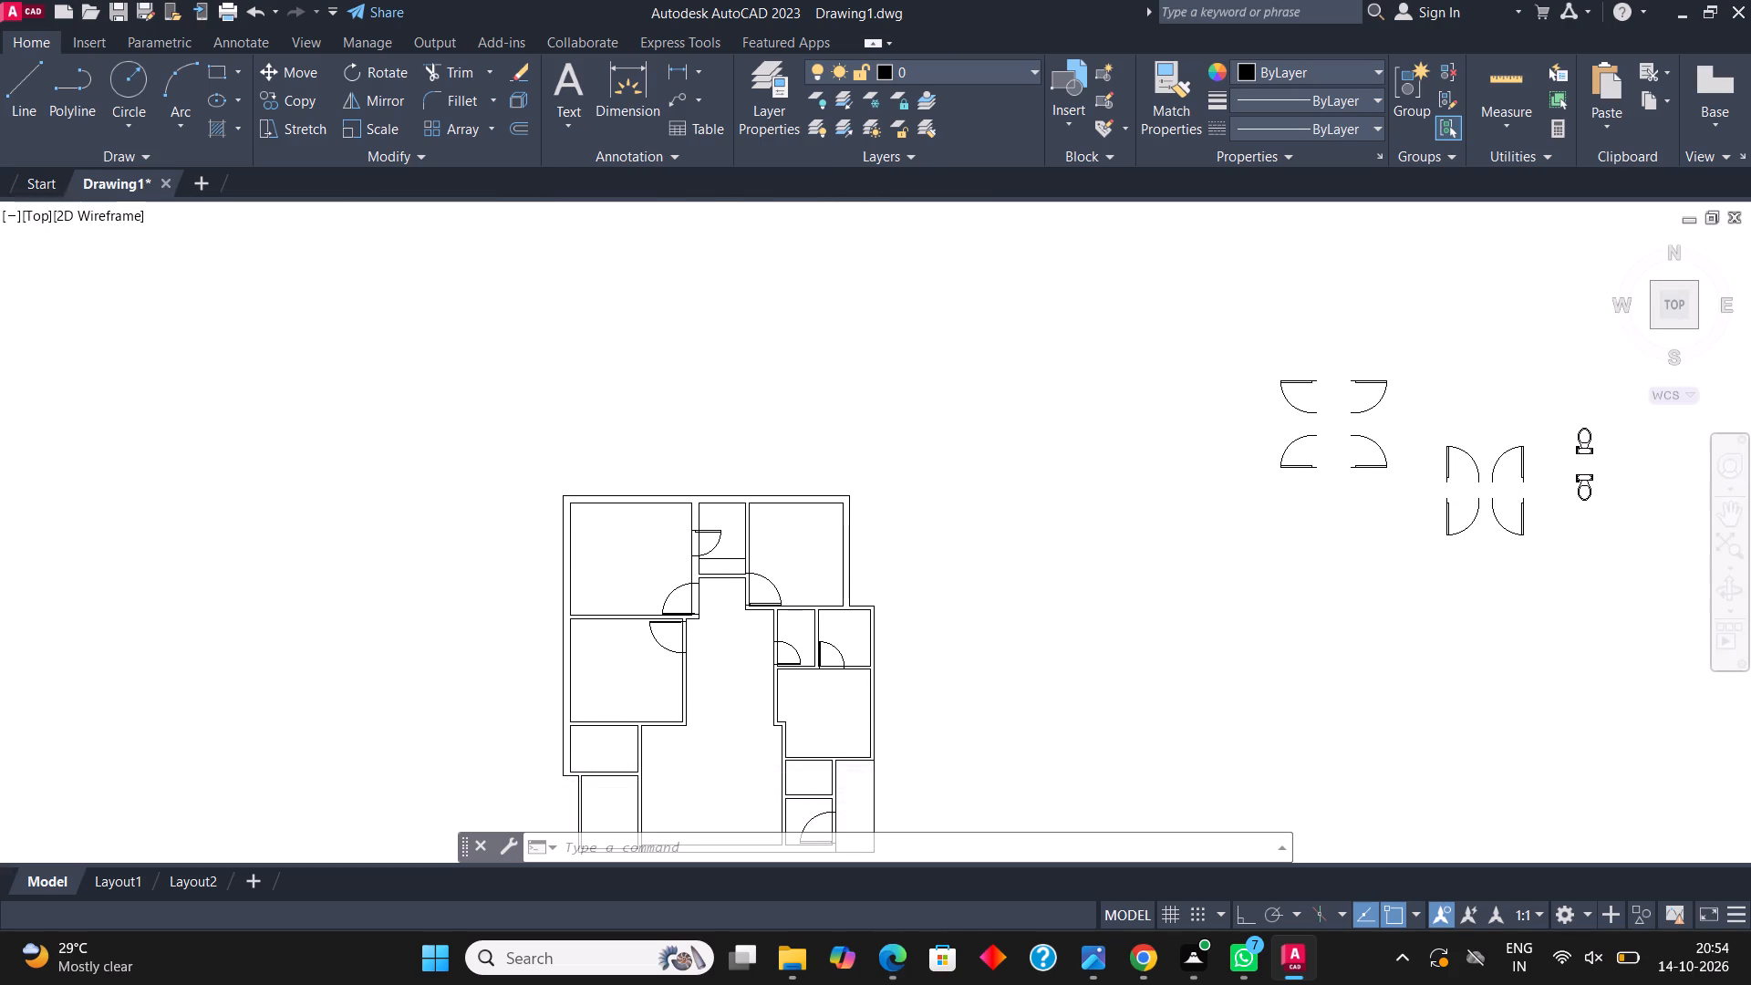
scroll(1464, 516, "up", 2)
left_click(1420, 501)
left_click(1187, 534)
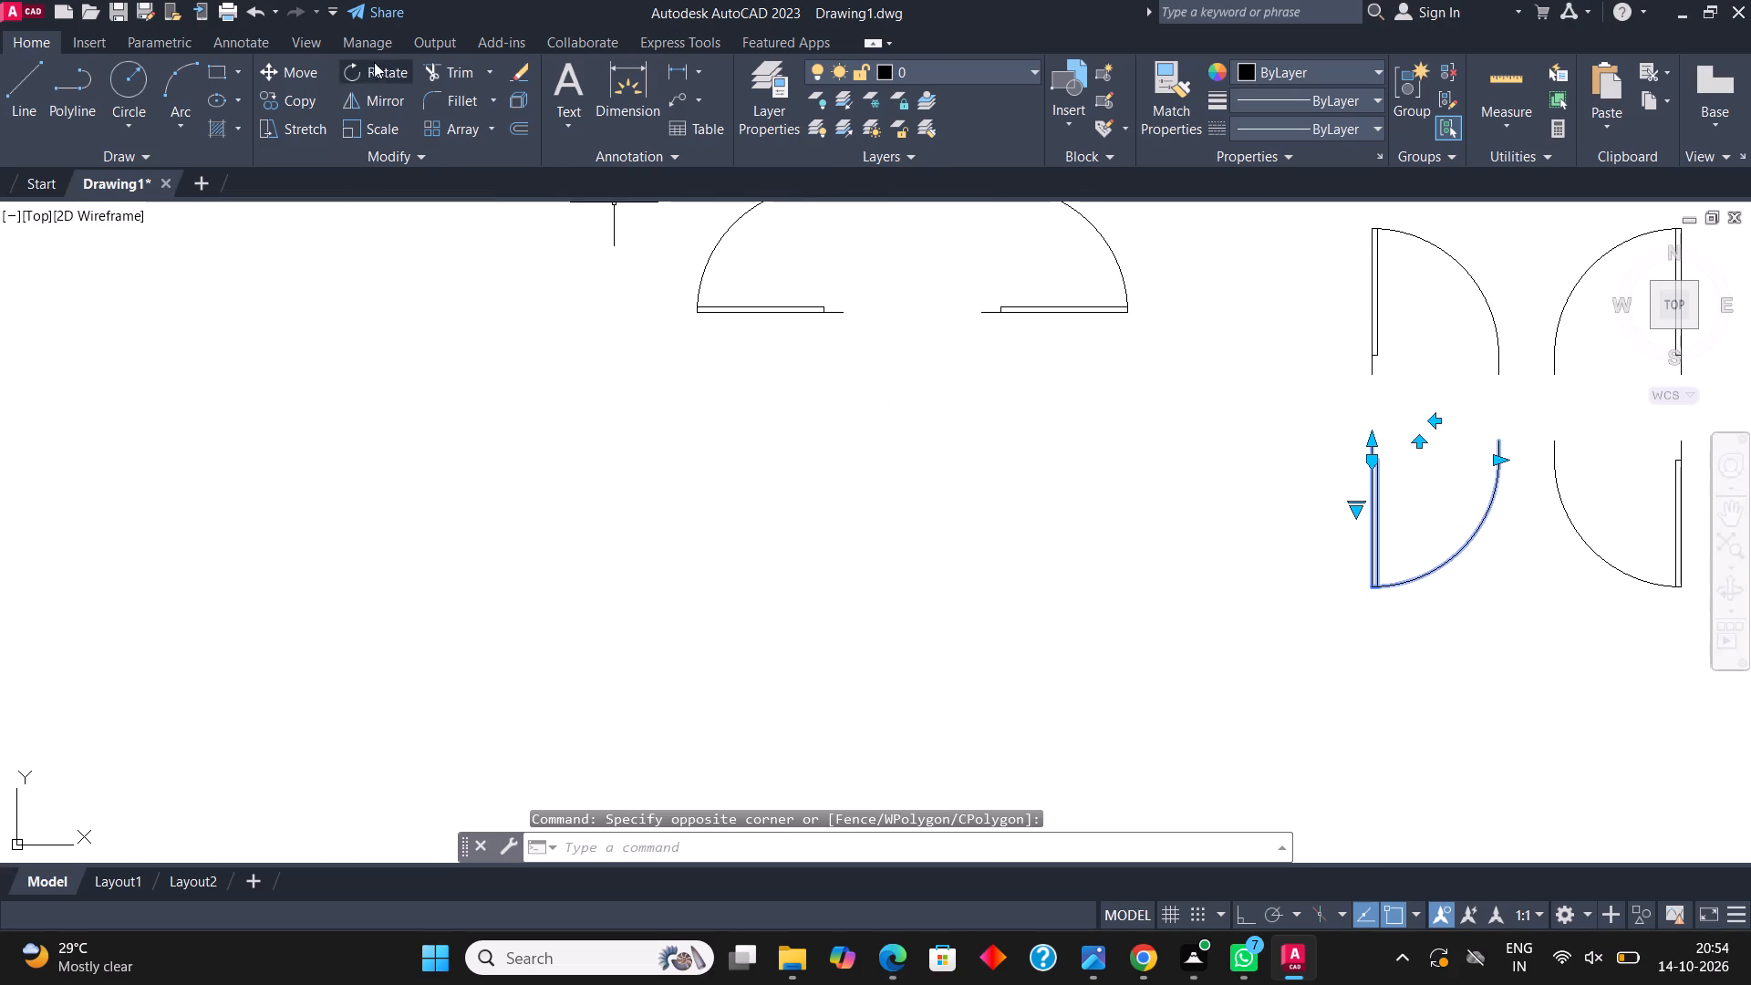
left_click(291, 100)
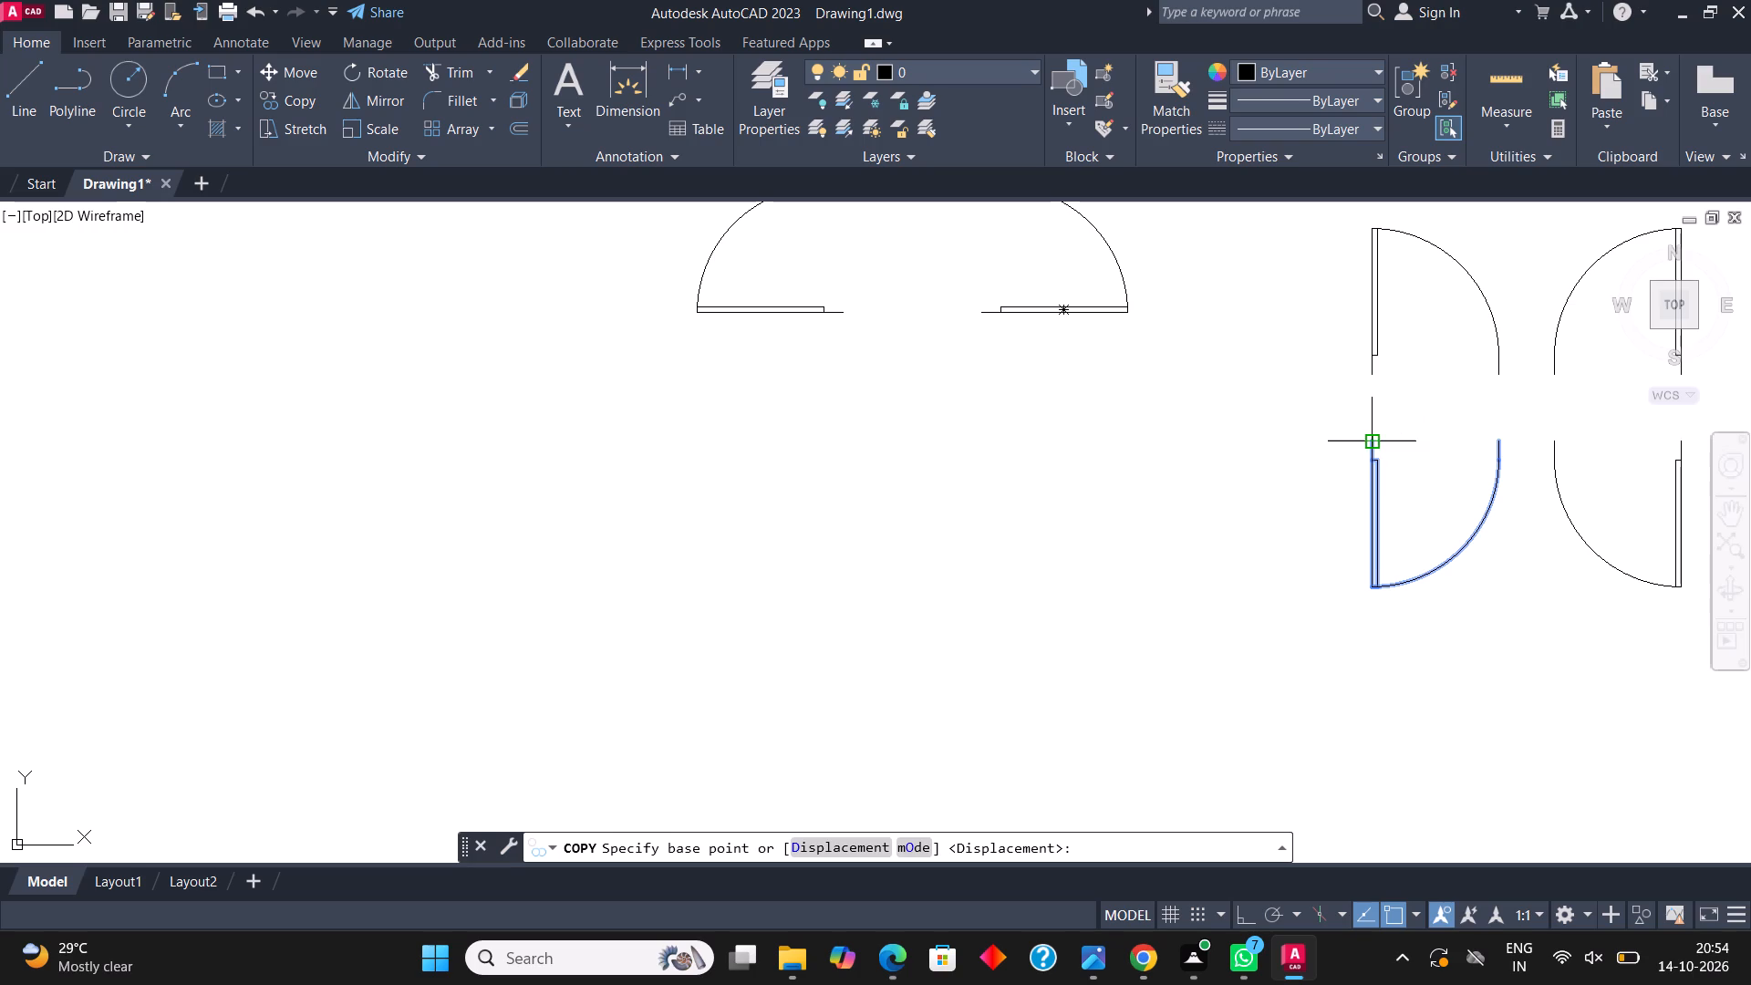
left_click(1372, 439)
scroll(1465, 392, "down", 3)
middle_click_drag(1287, 534, 1445, 422)
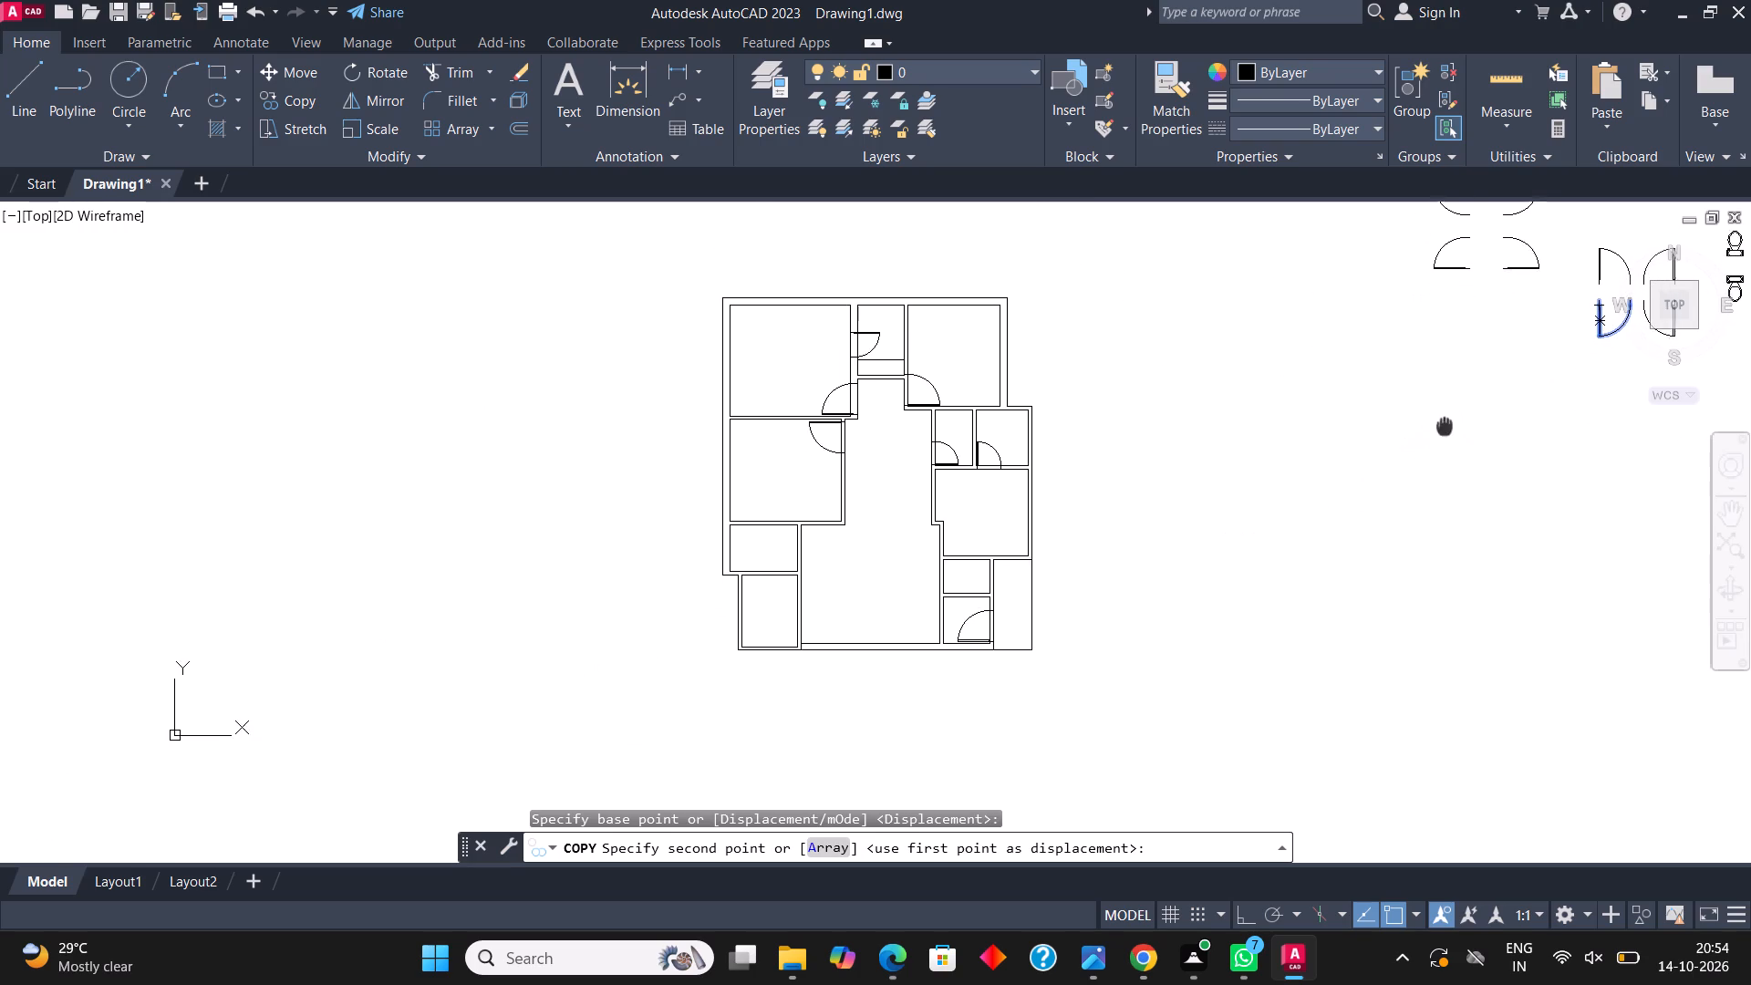
middle_click_drag(1445, 422, 1443, 409)
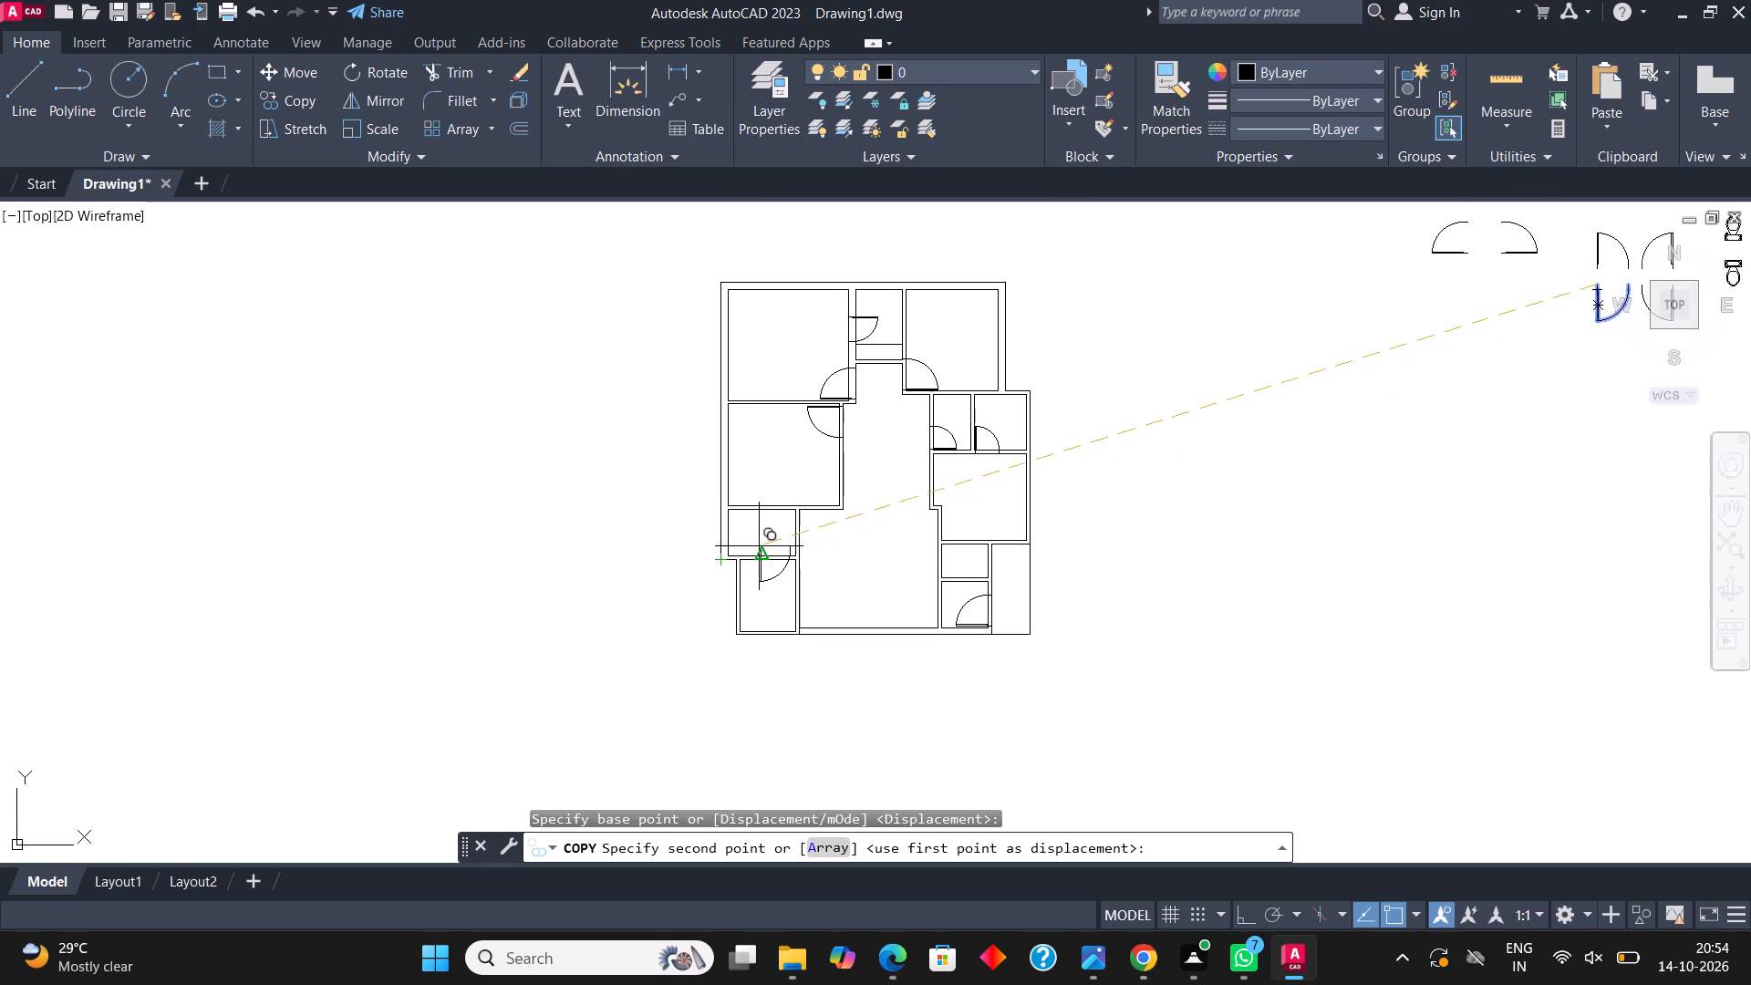
scroll(752, 505, "up", 4)
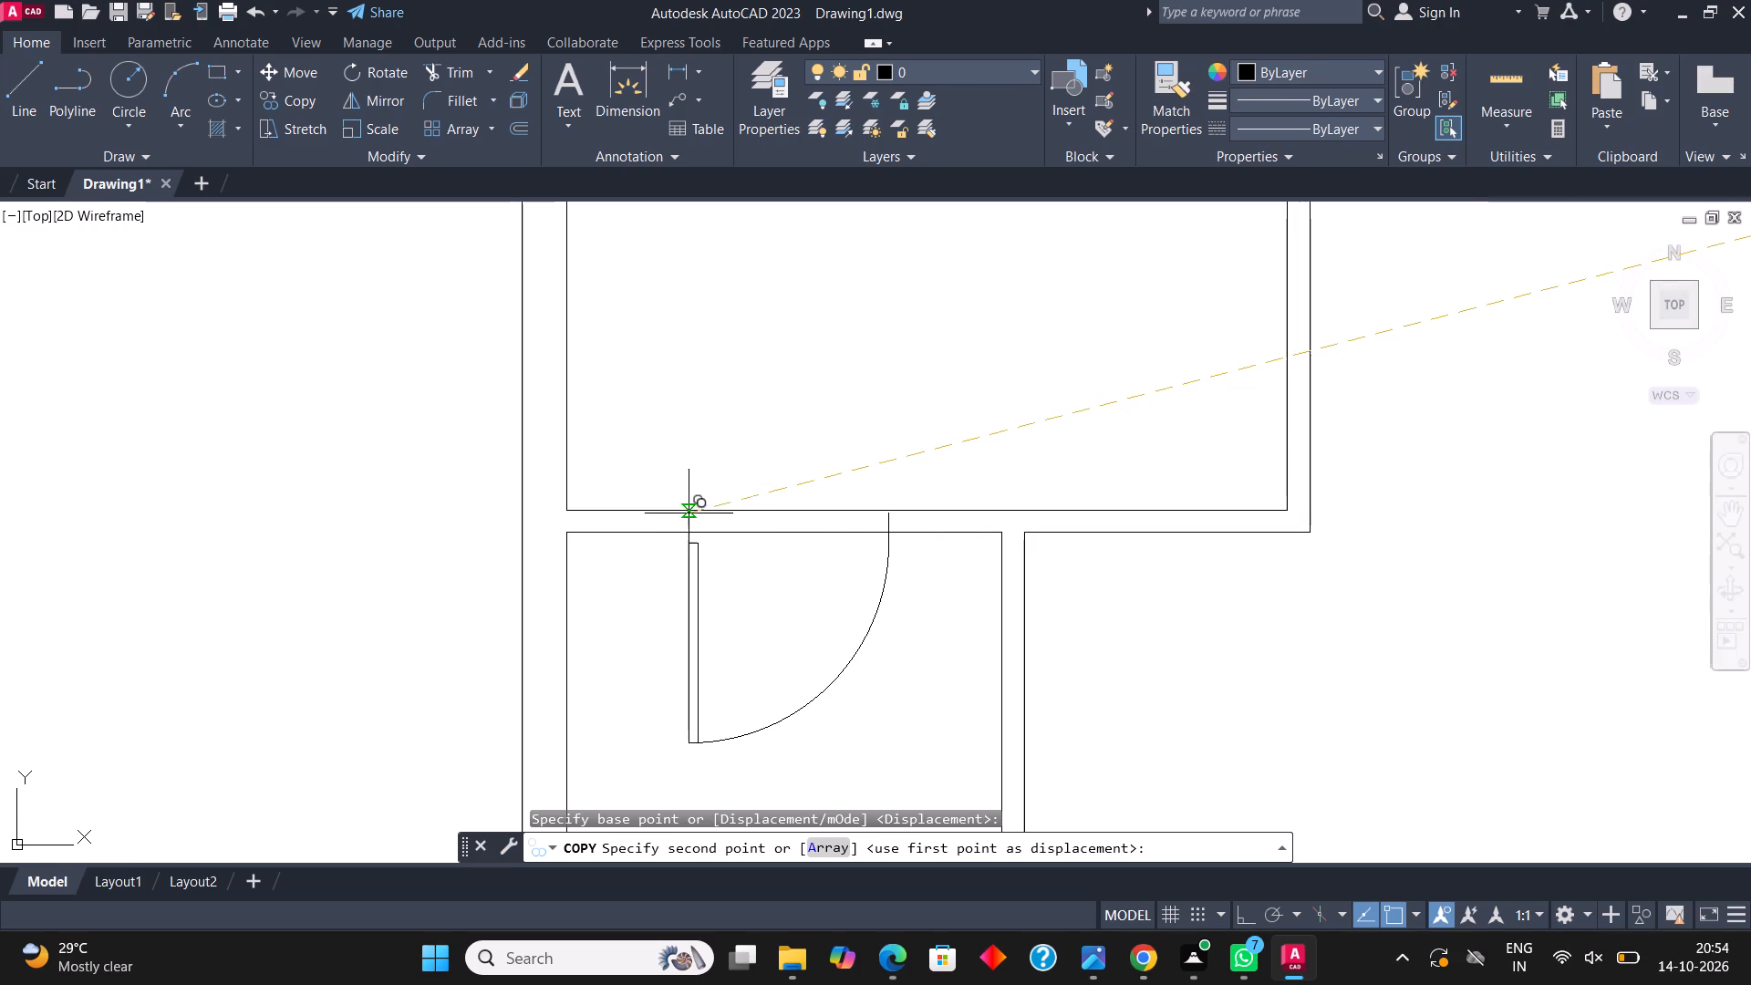
left_click(689, 513)
key("Escape")
Scale that left small room's door down from its upper hinge-side endpoint to roughly three-quarters of its size.
left_click(898, 628)
left_click(847, 559)
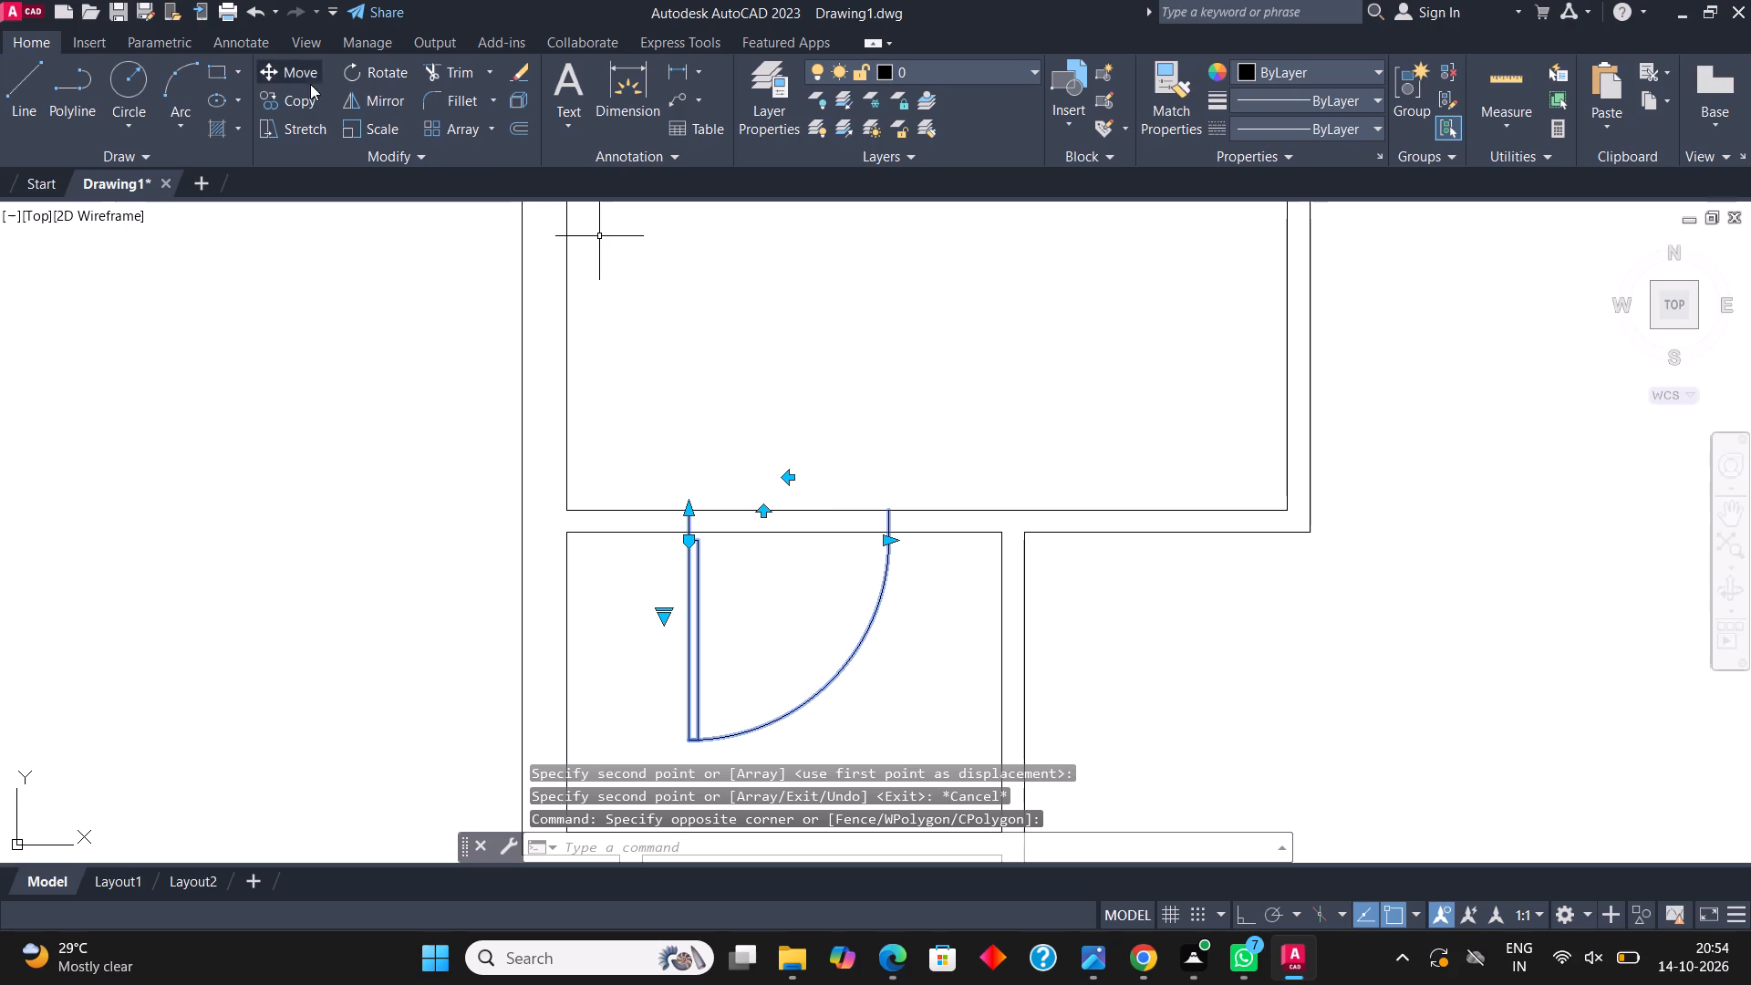
left_click(389, 134)
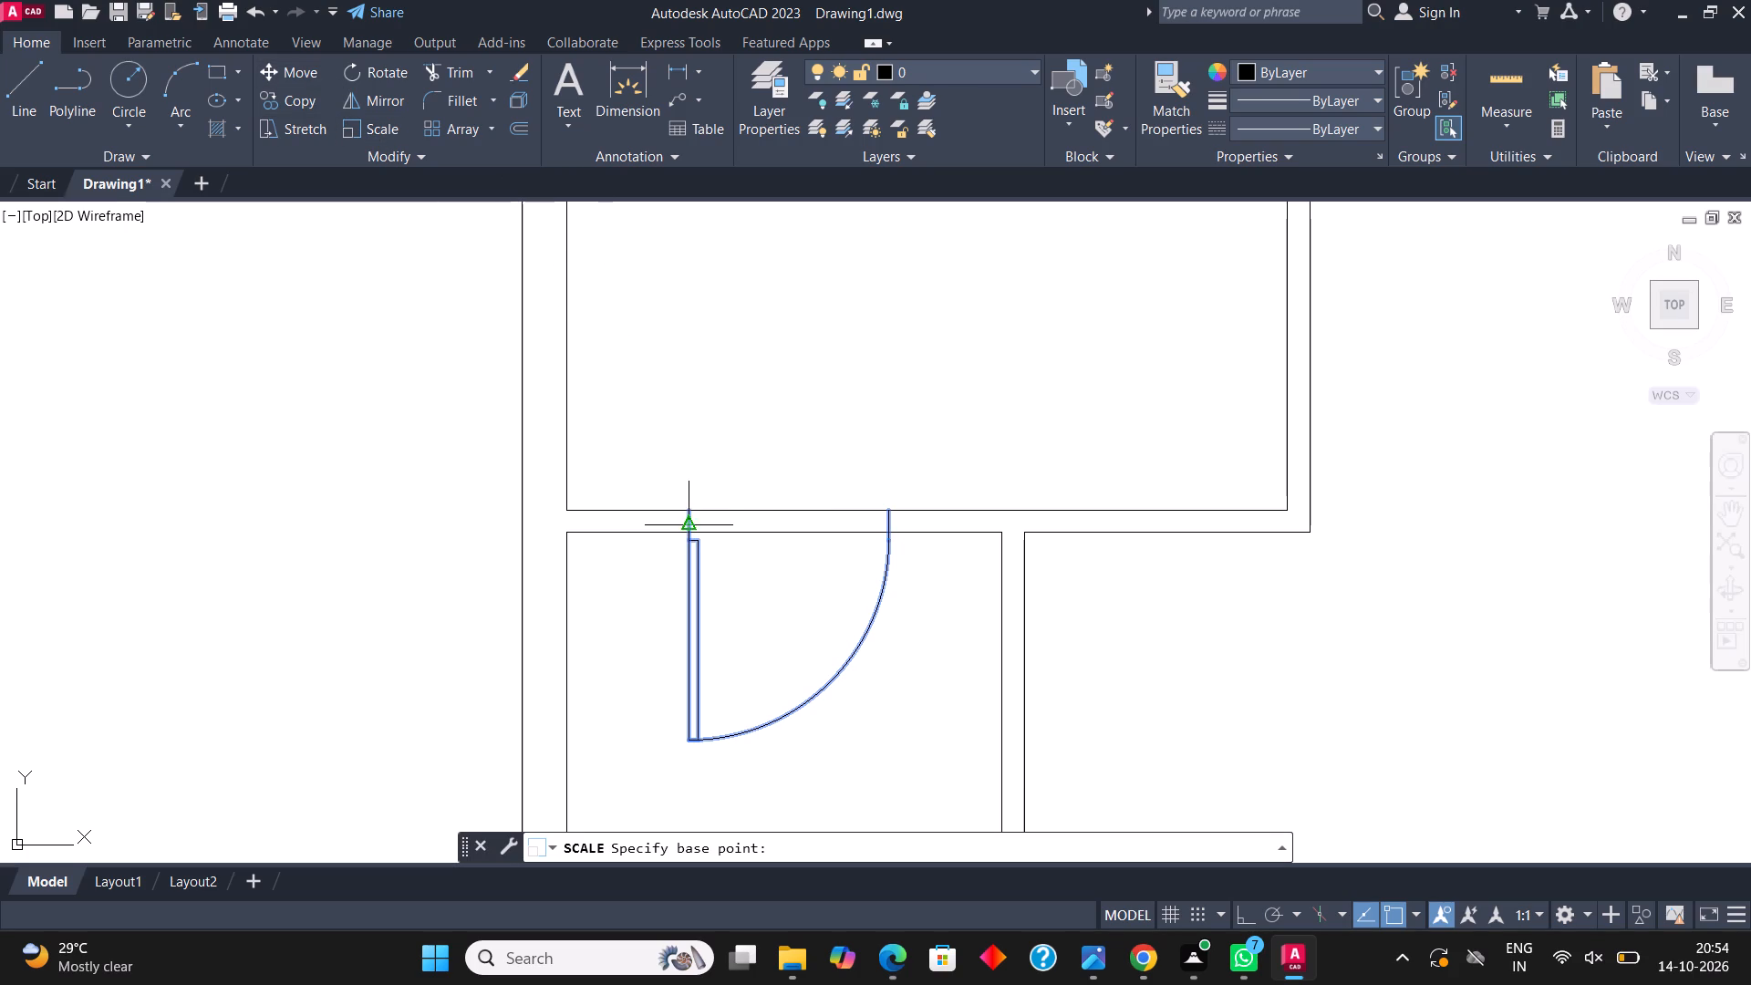
left_click(687, 502)
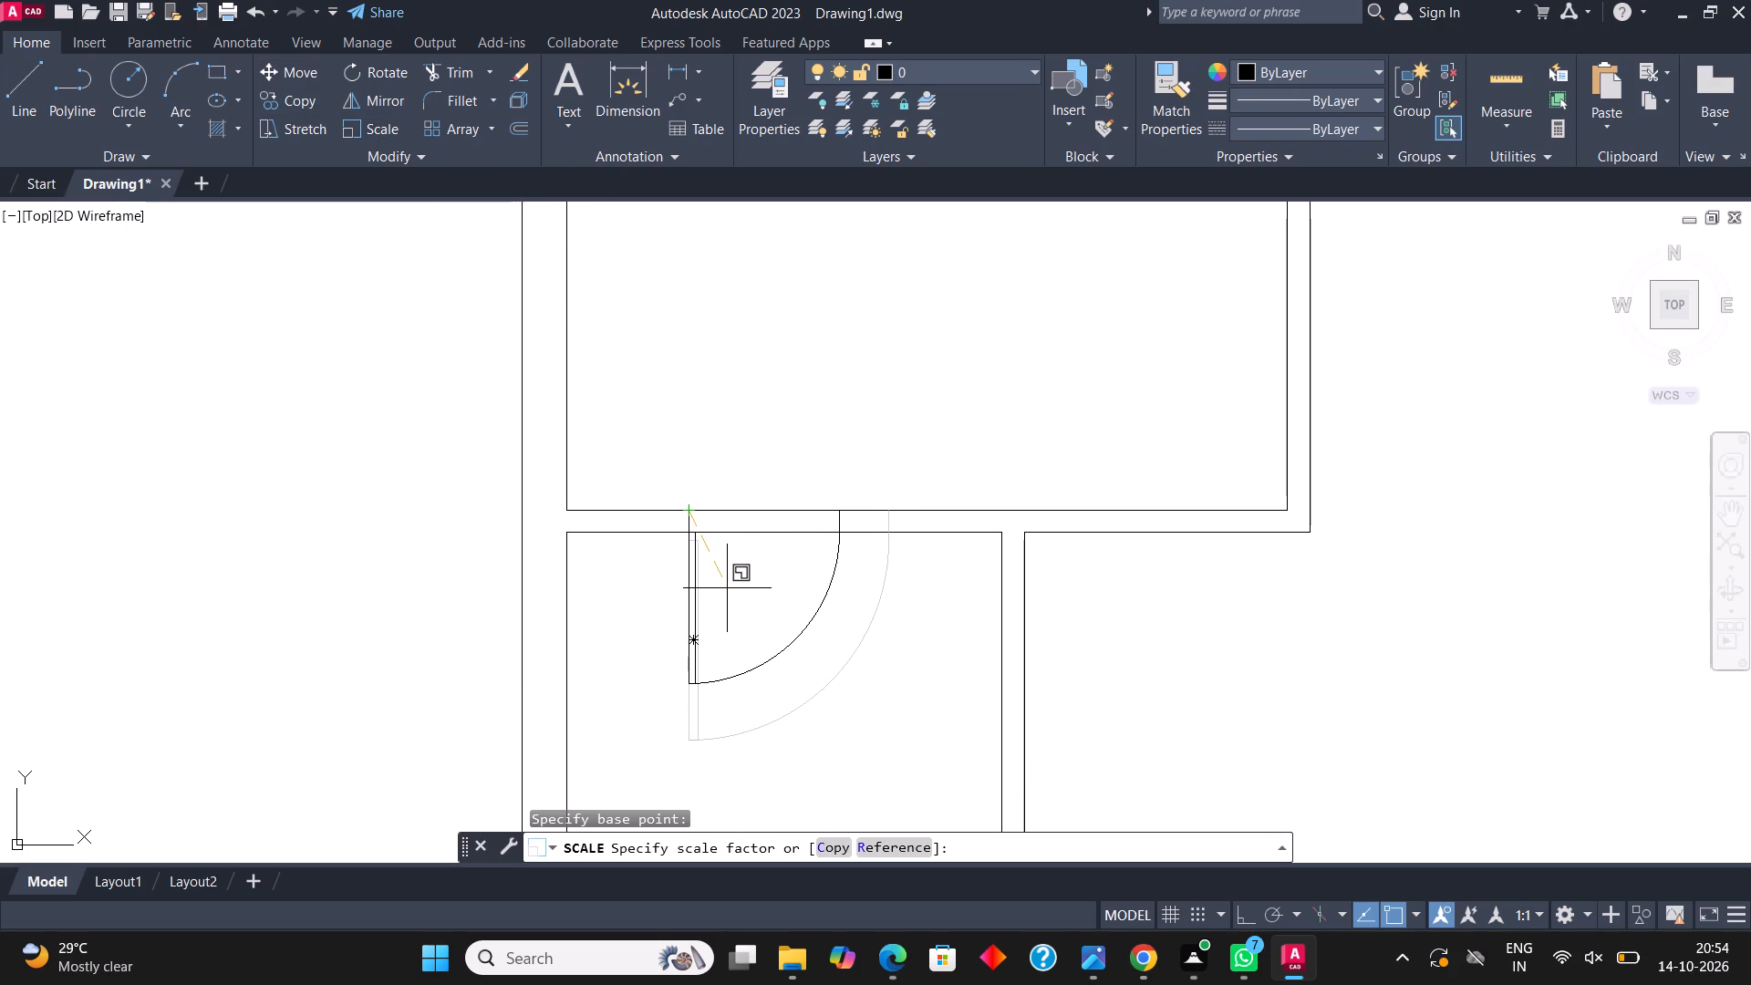
left_click(727, 588)
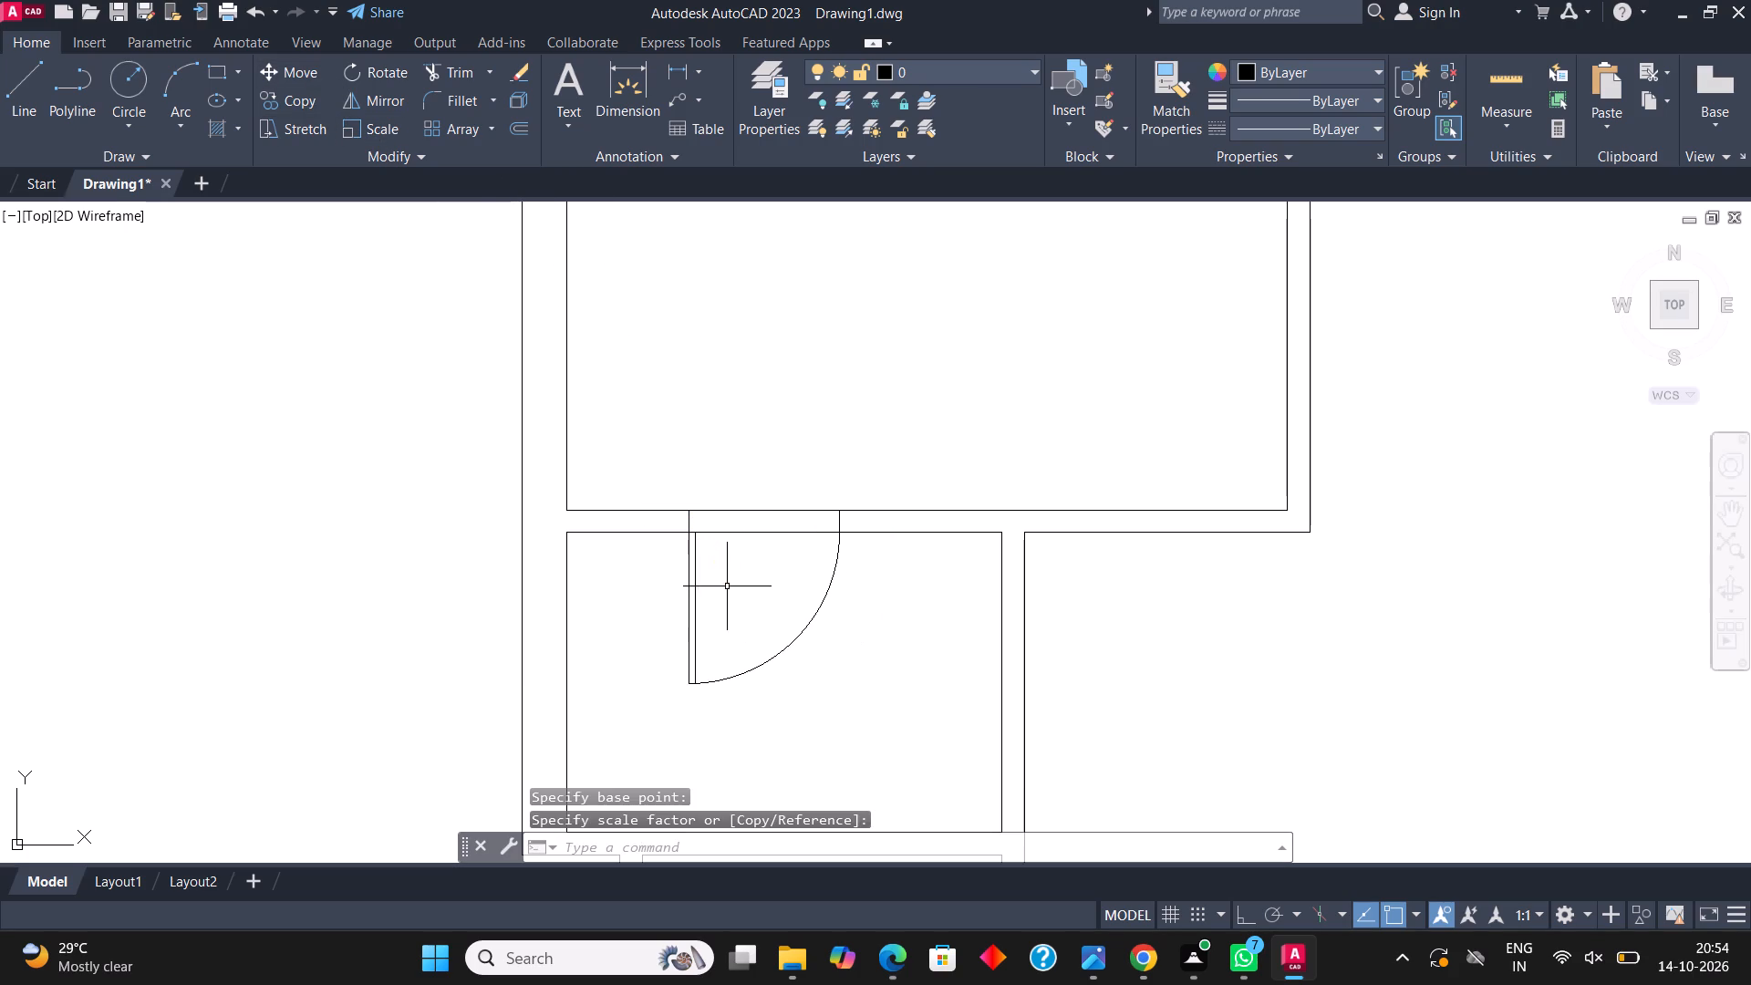
Draw a near-vertical line across the left small room, right of its door, from the top wall to the bottom wall.
left_click(29, 84)
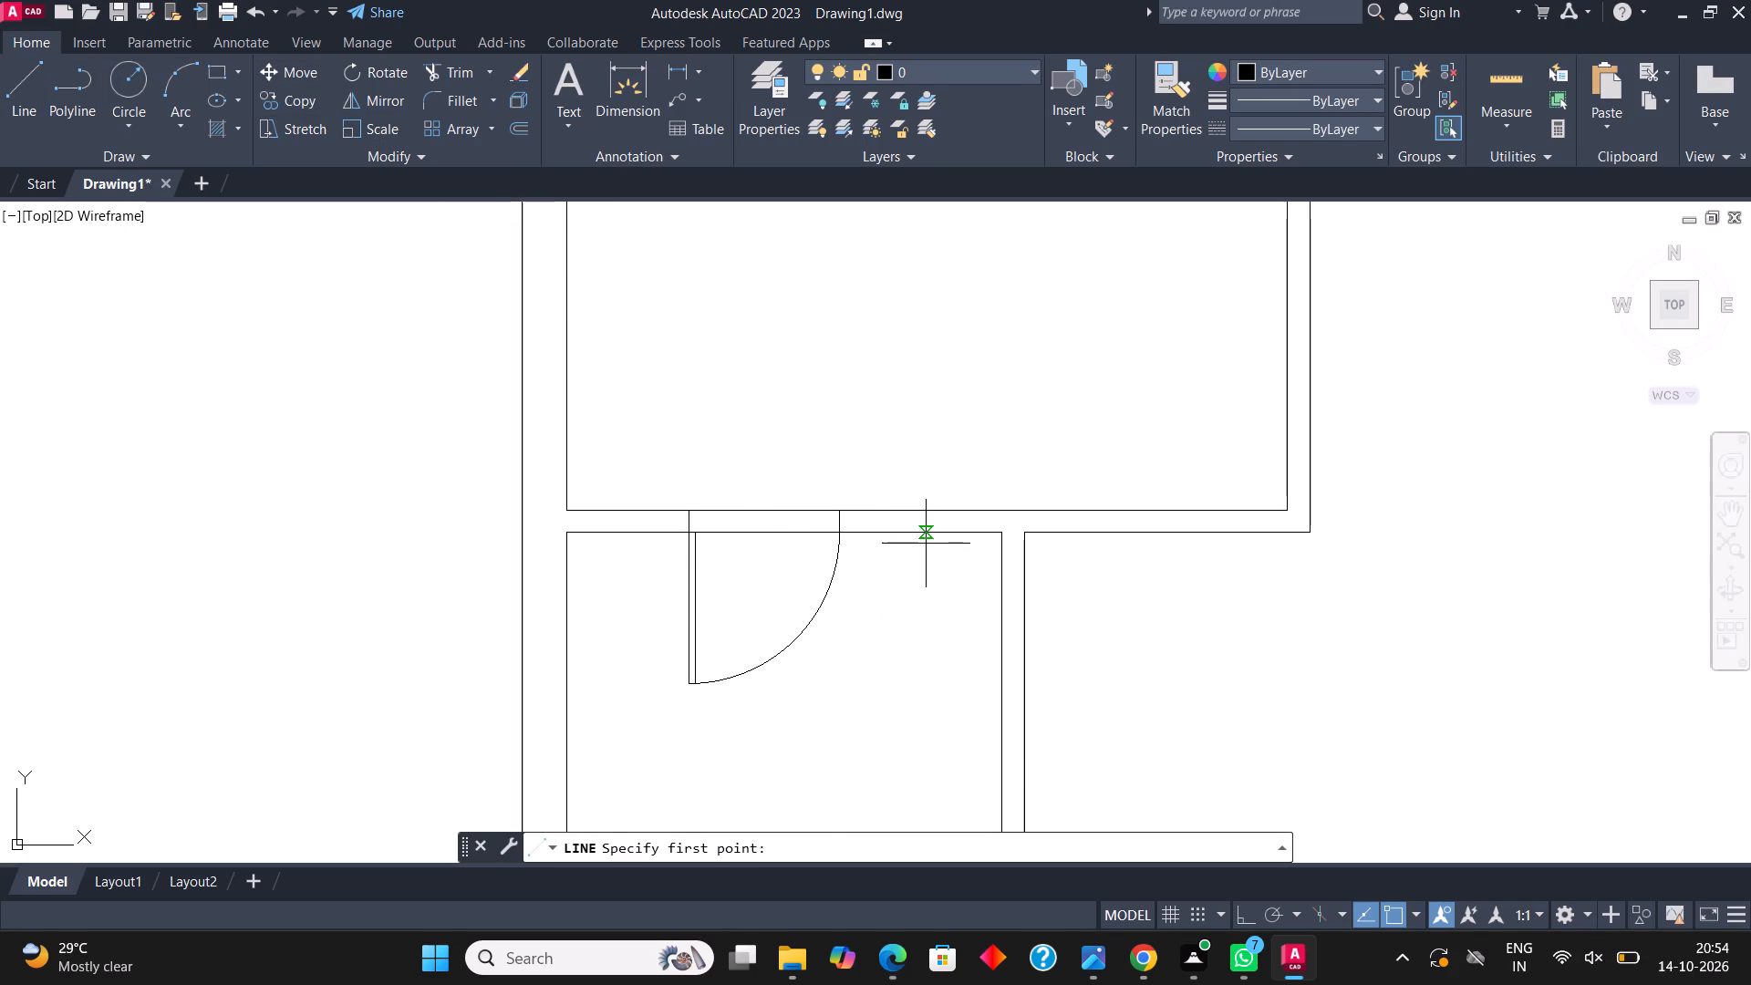
left_click(908, 534)
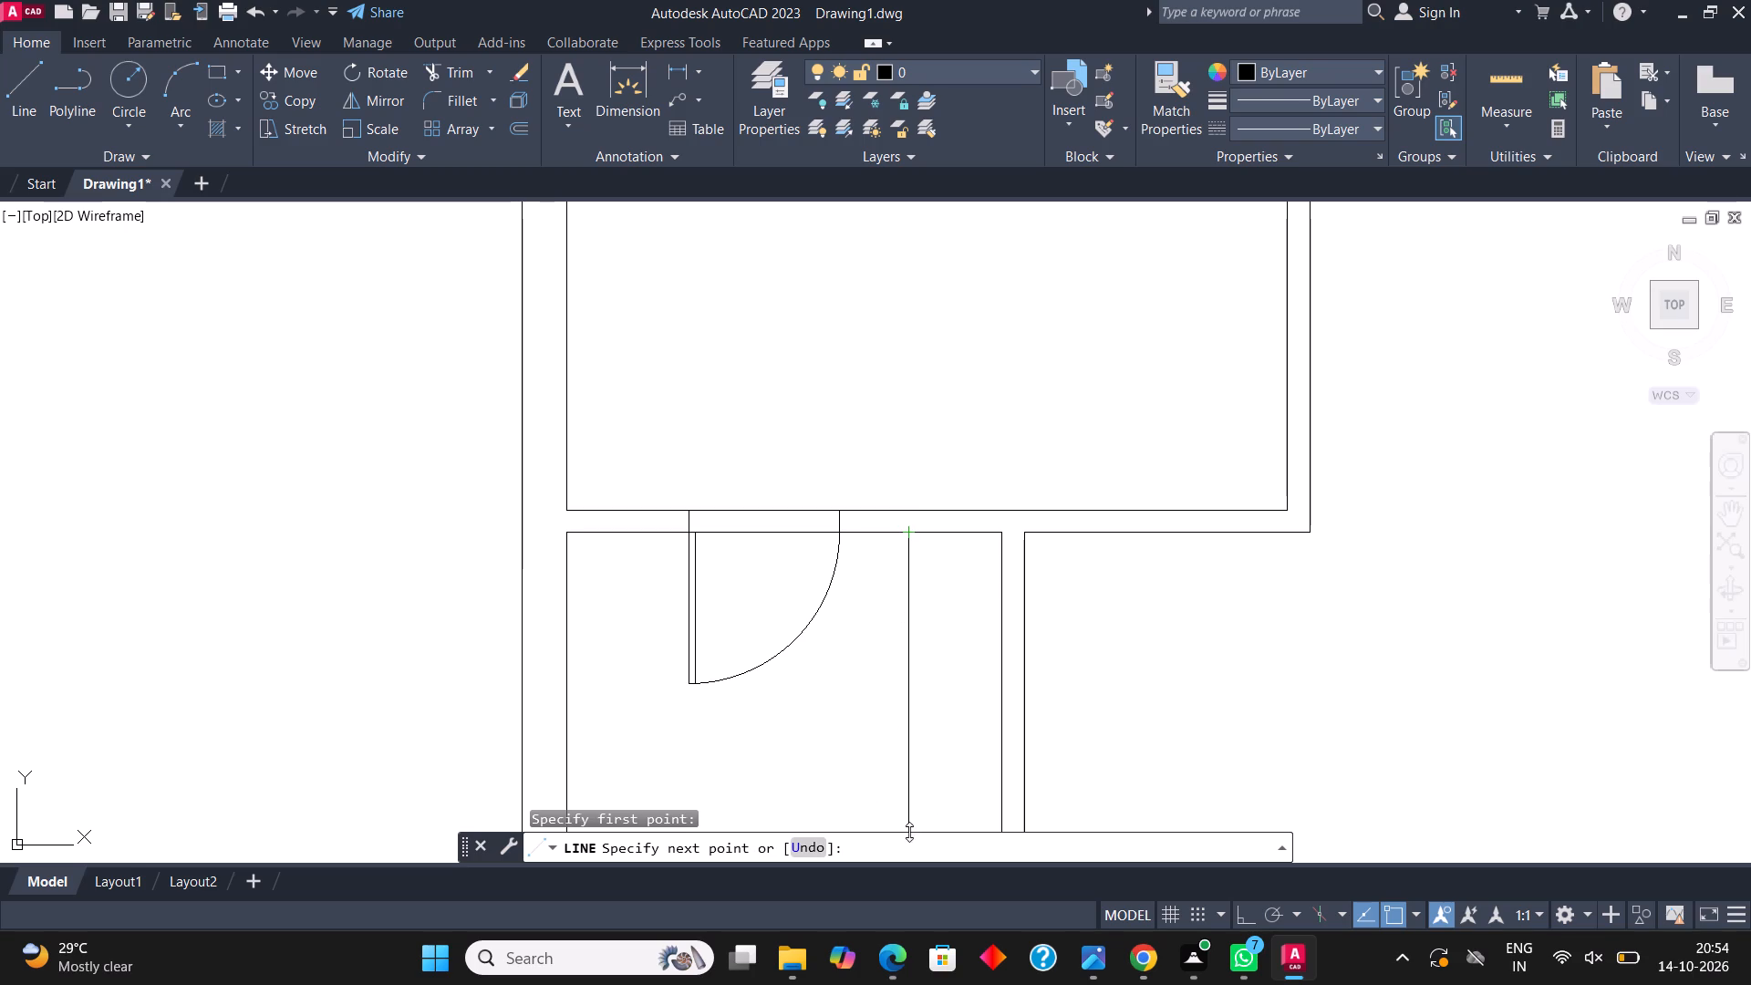
scroll(928, 776, "down", 2)
scroll(923, 820, "up", 1)
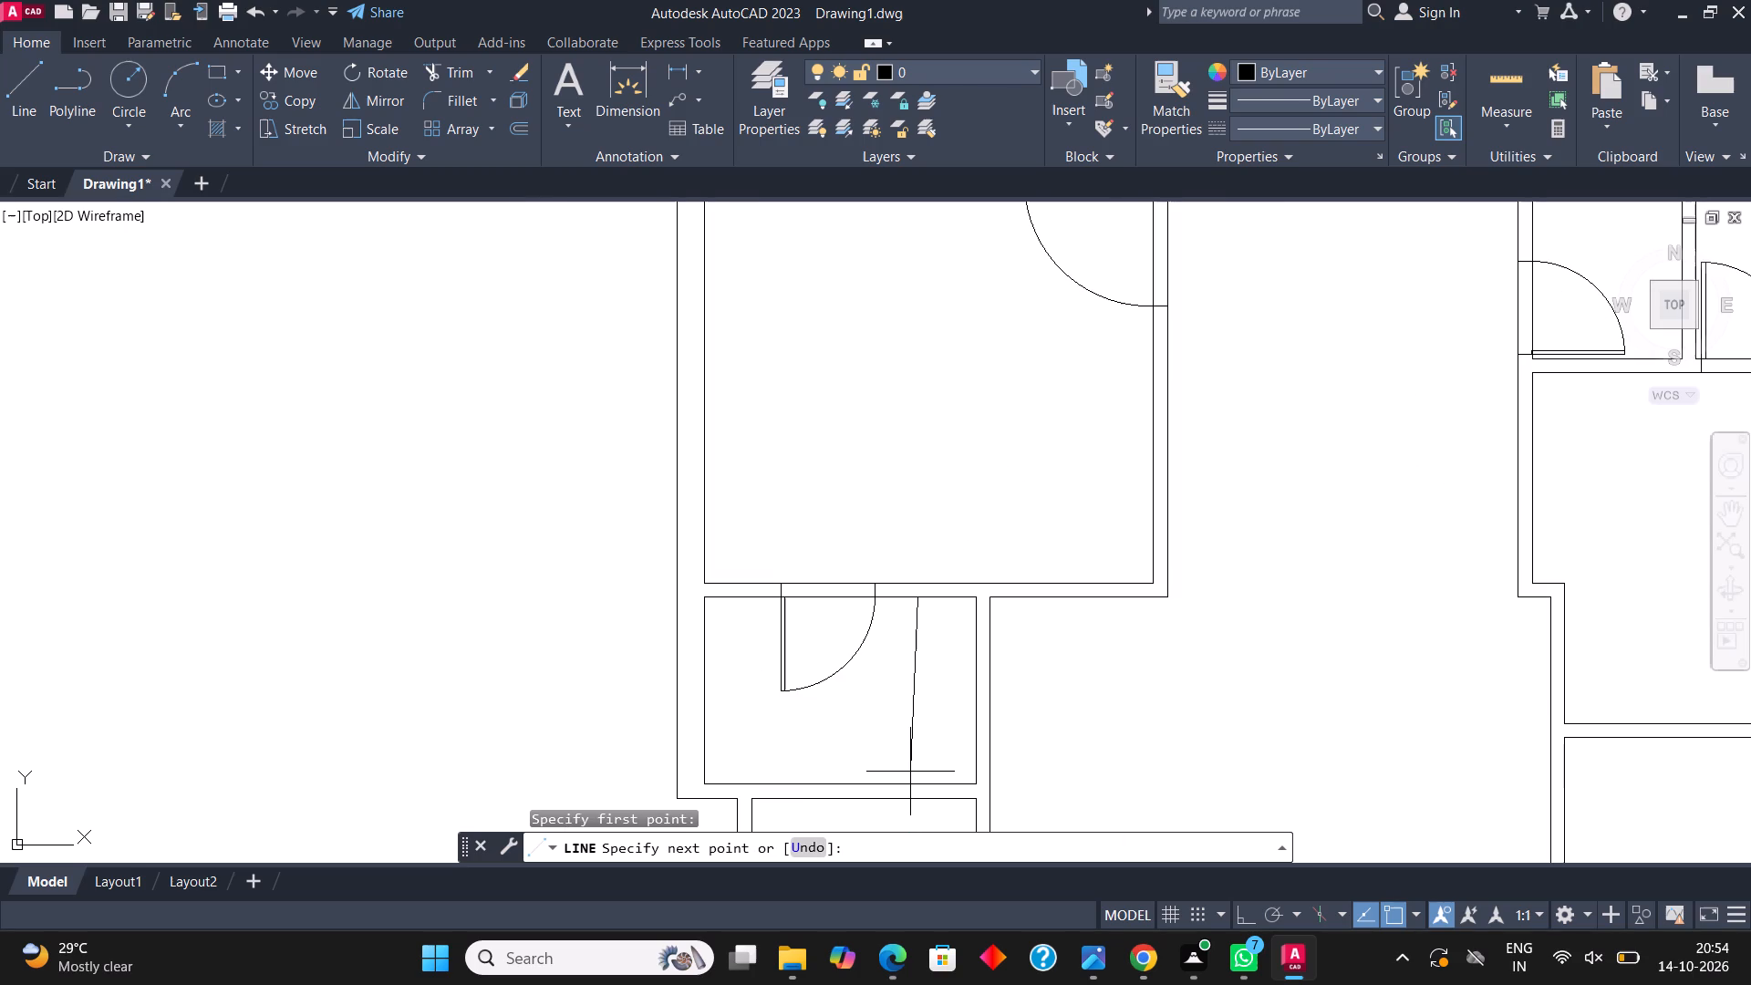
left_click(911, 780)
key("Escape")
scroll(910, 593, "down", 3)
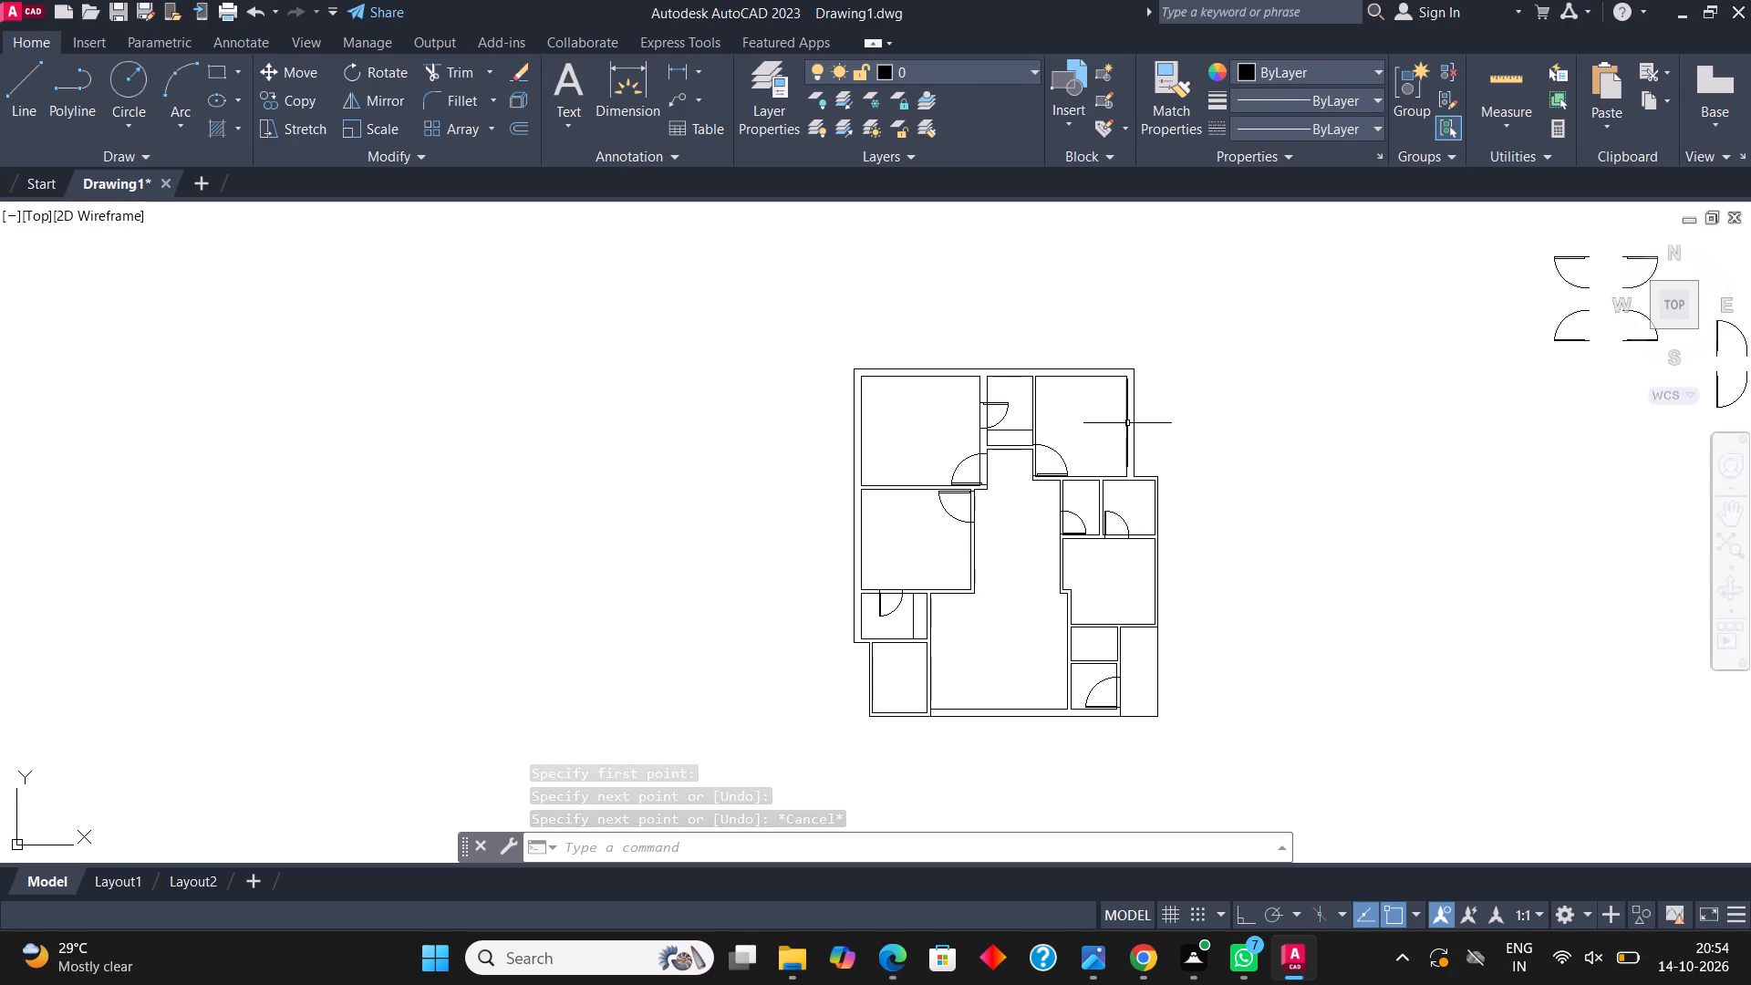
Draw a short horizontal line across the double left wall of the right middle room, between its upper corner and the jog.
scroll(1014, 417, "up", 1)
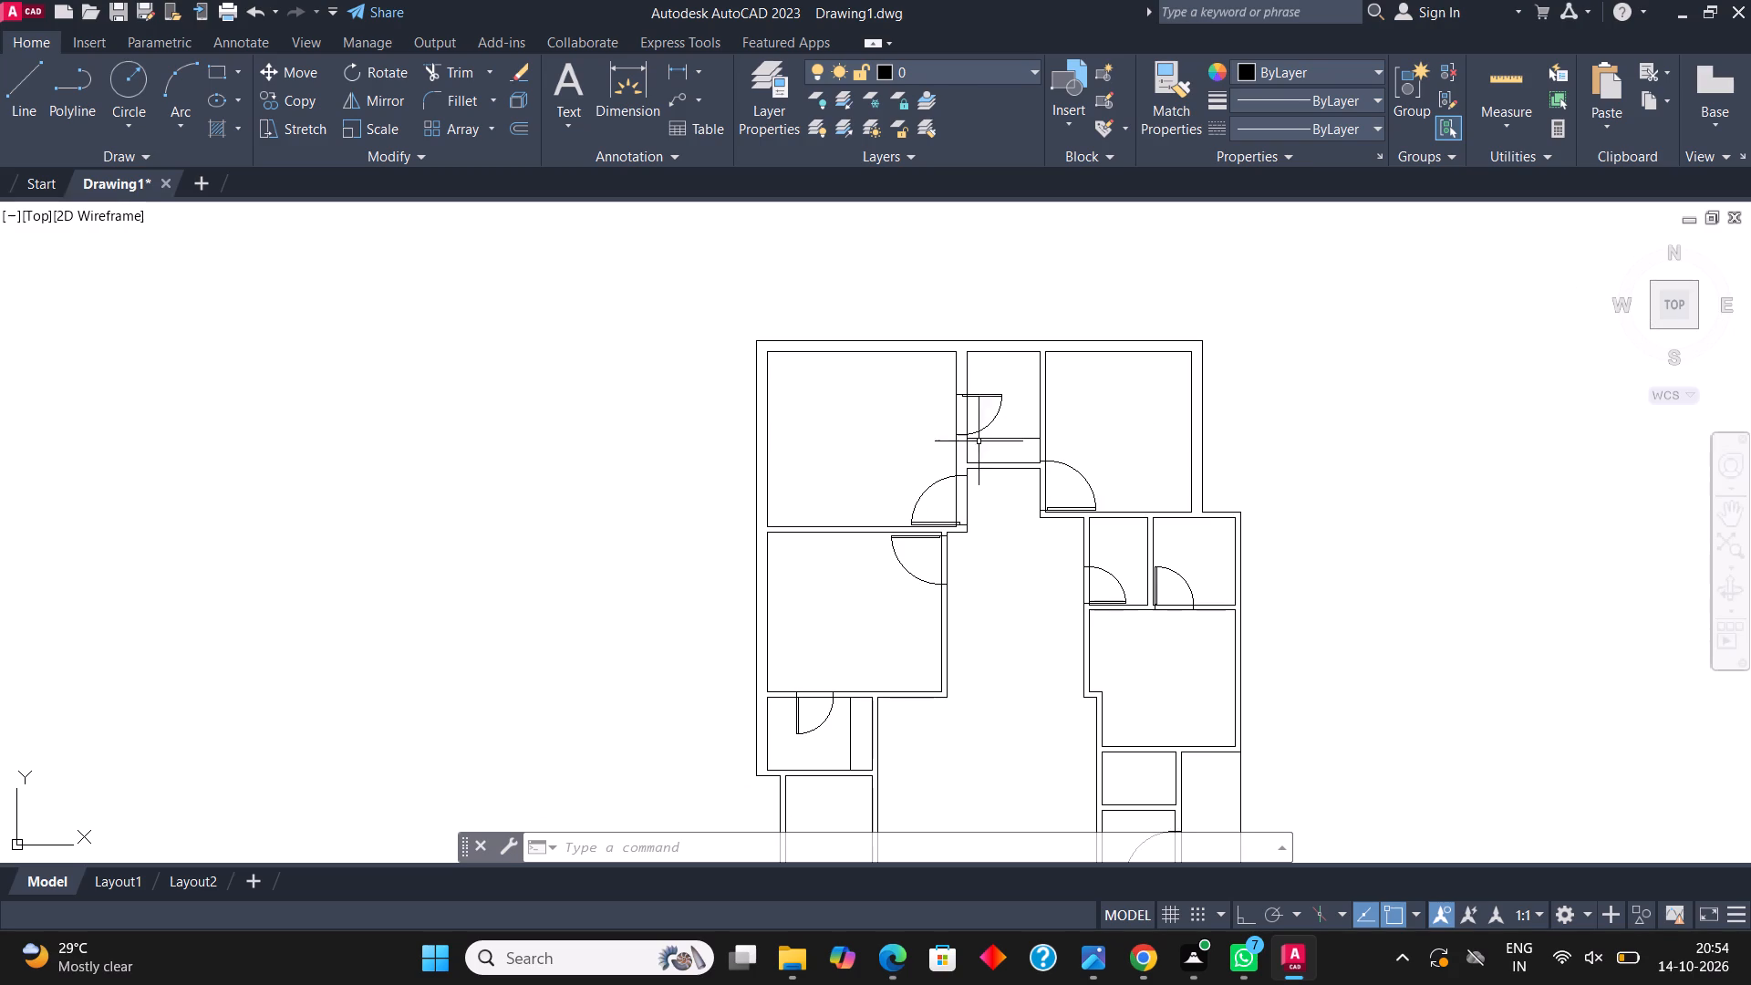
middle_click_drag(1158, 507, 1135, 412)
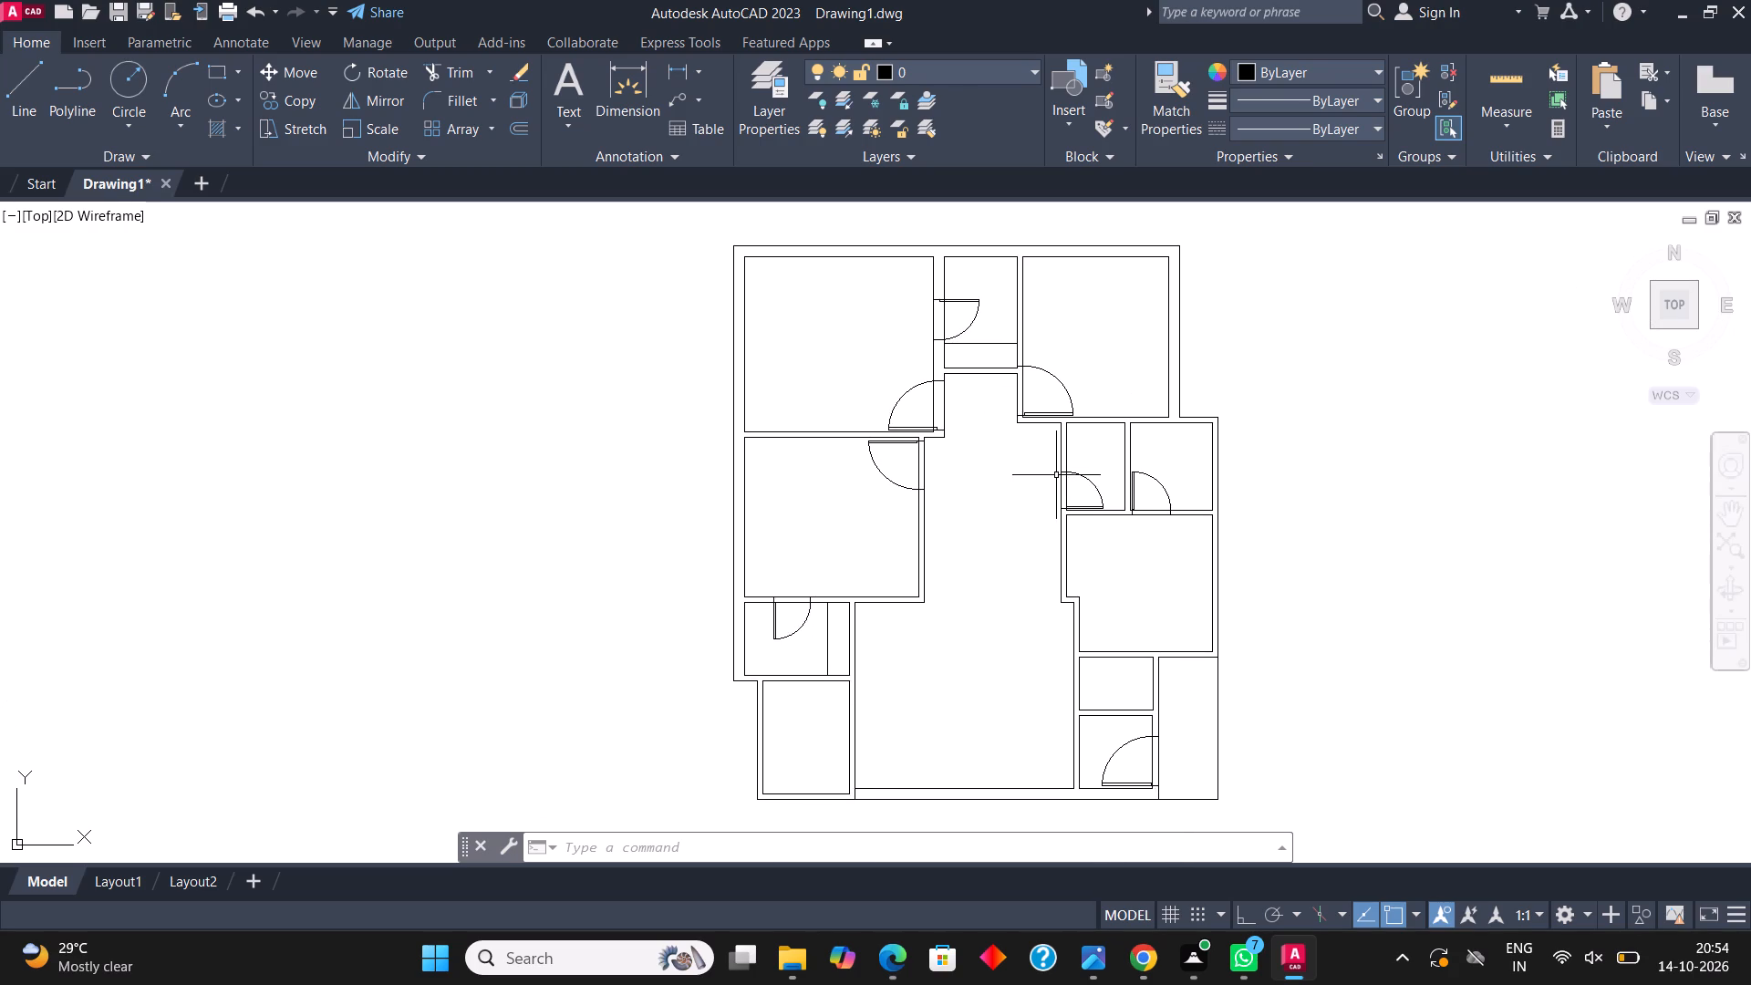
middle_click_drag(1157, 611, 1150, 599)
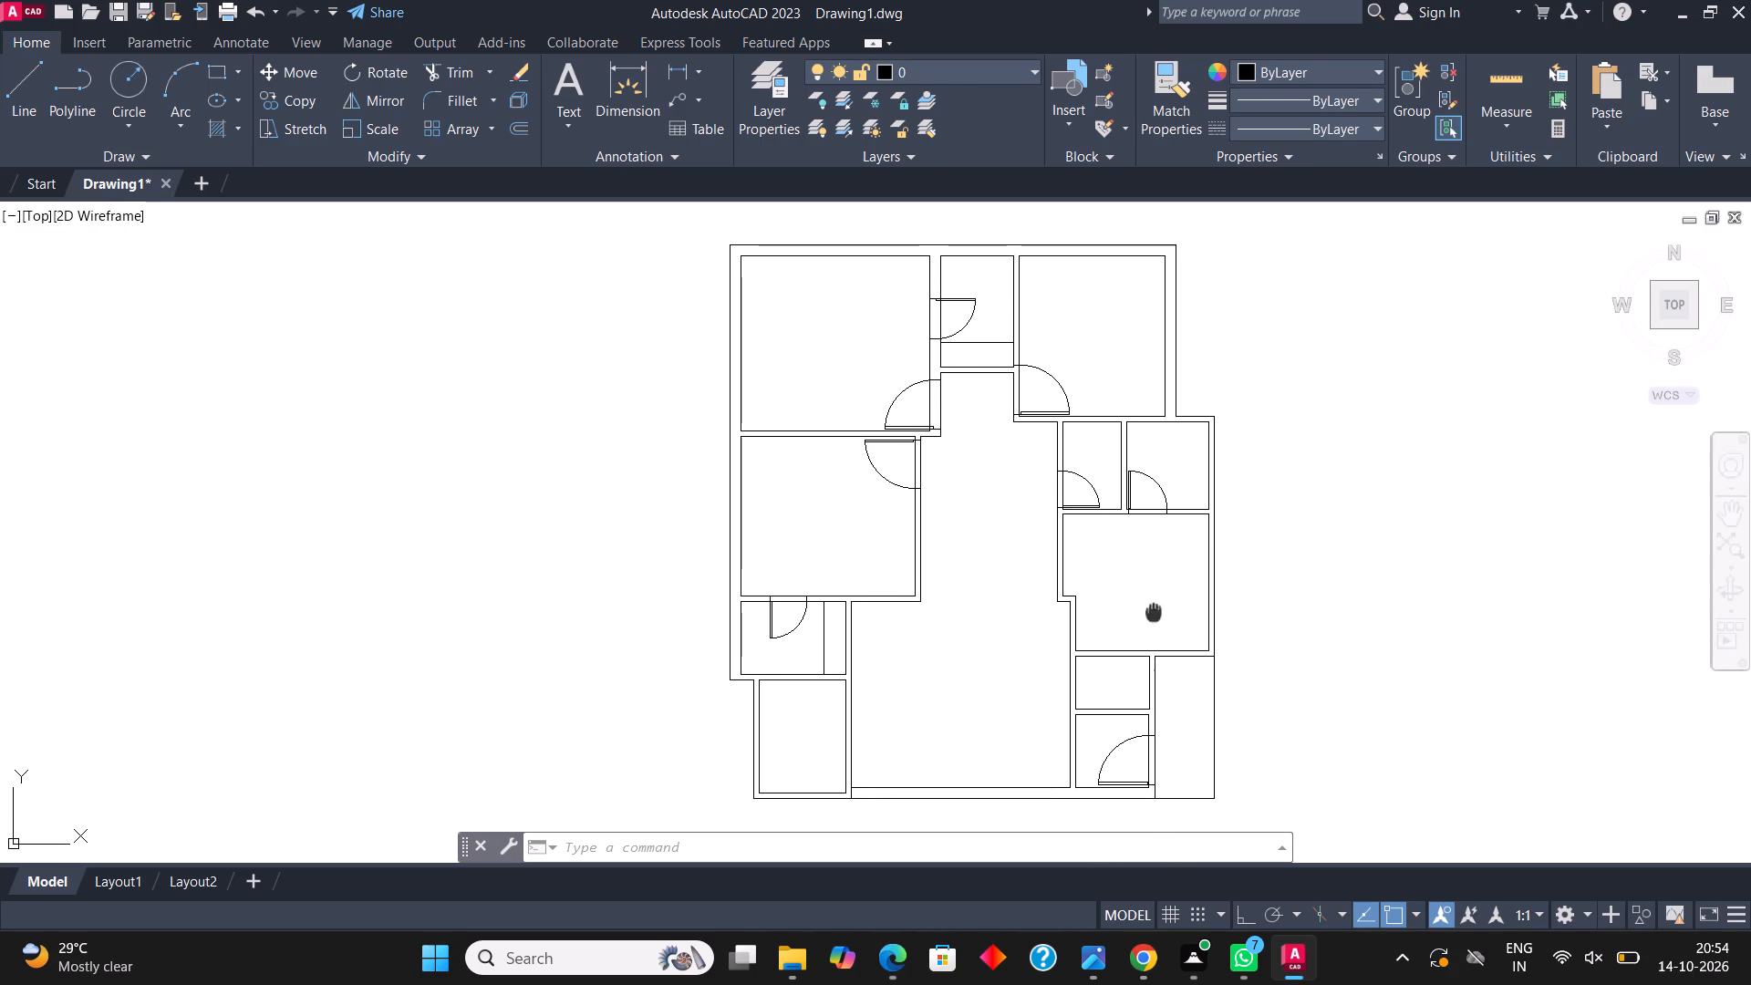
middle_click_drag(1150, 599, 1126, 515)
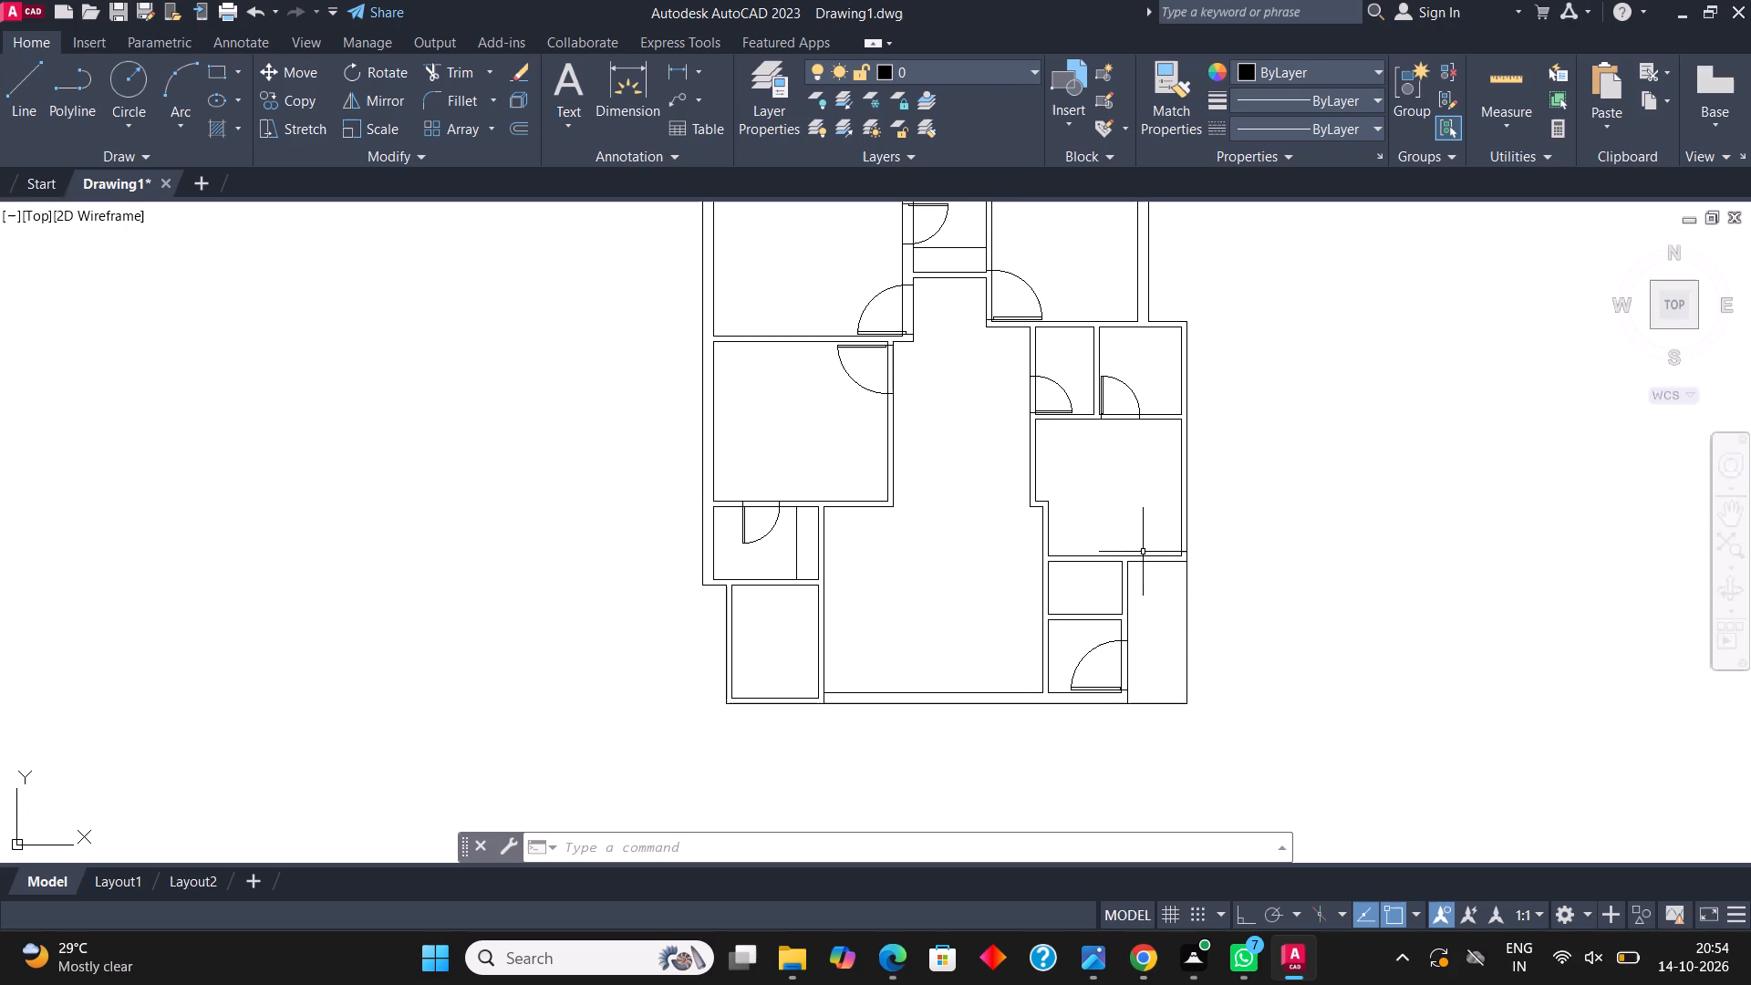
middle_click_drag(1121, 567, 1088, 637)
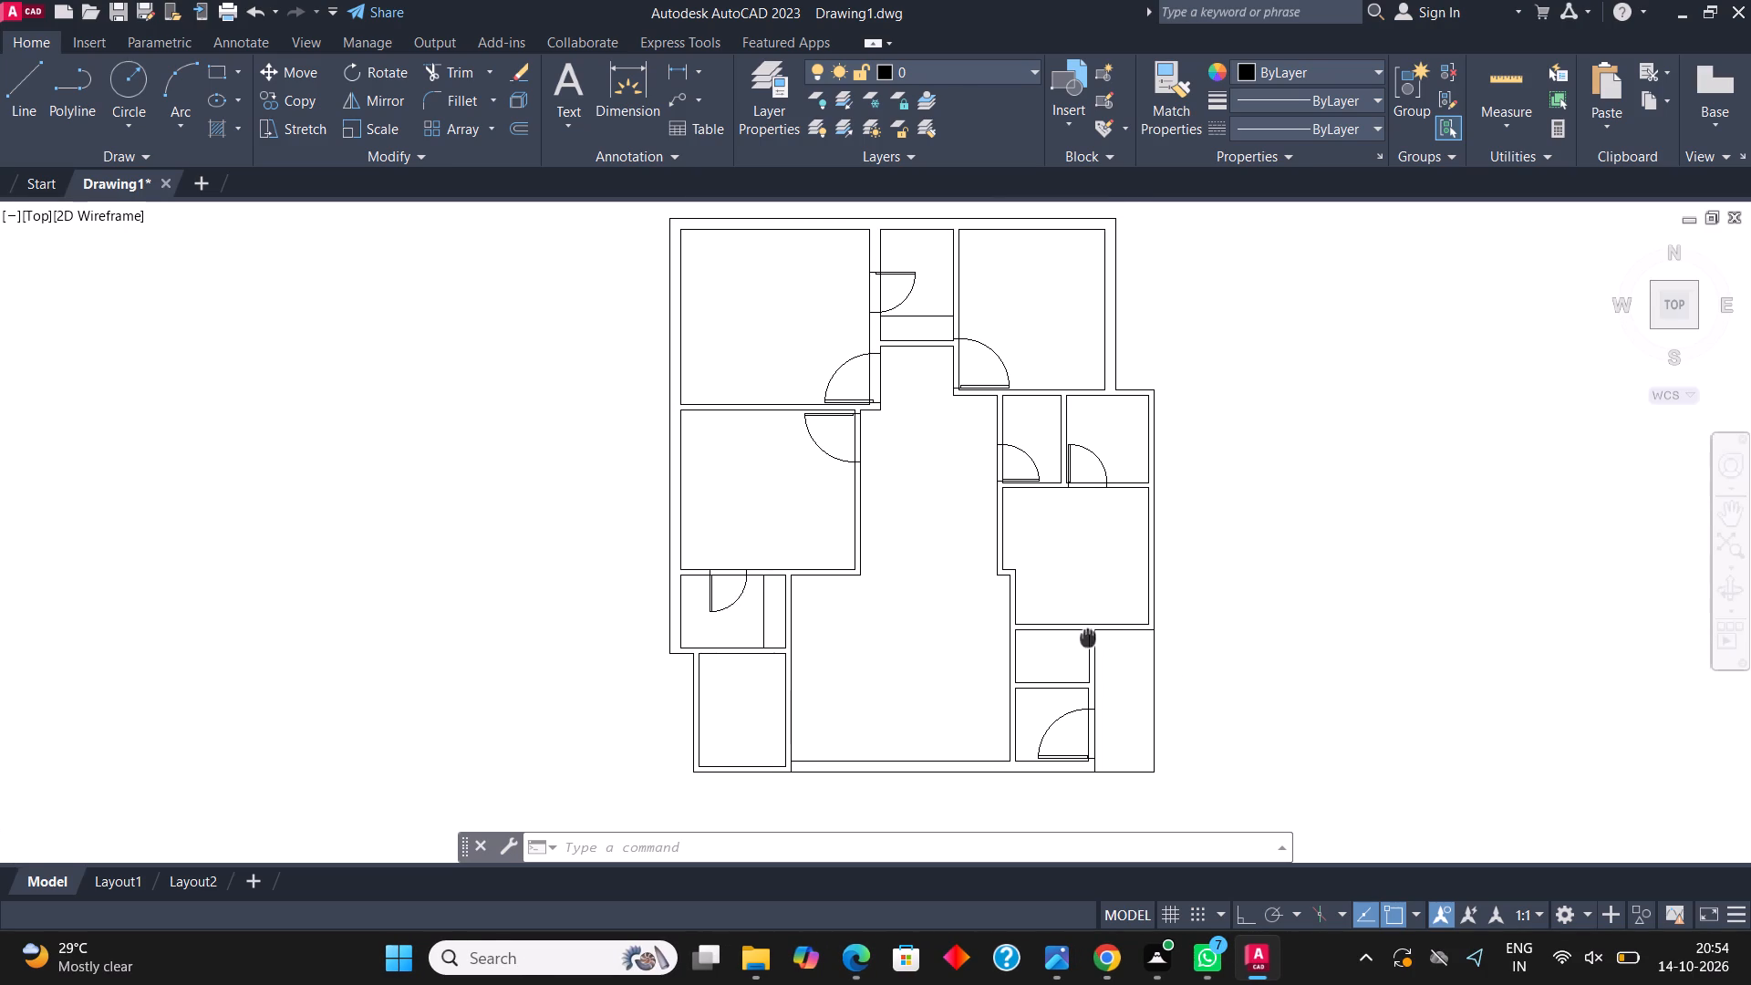
middle_click_drag(1088, 637, 1093, 688)
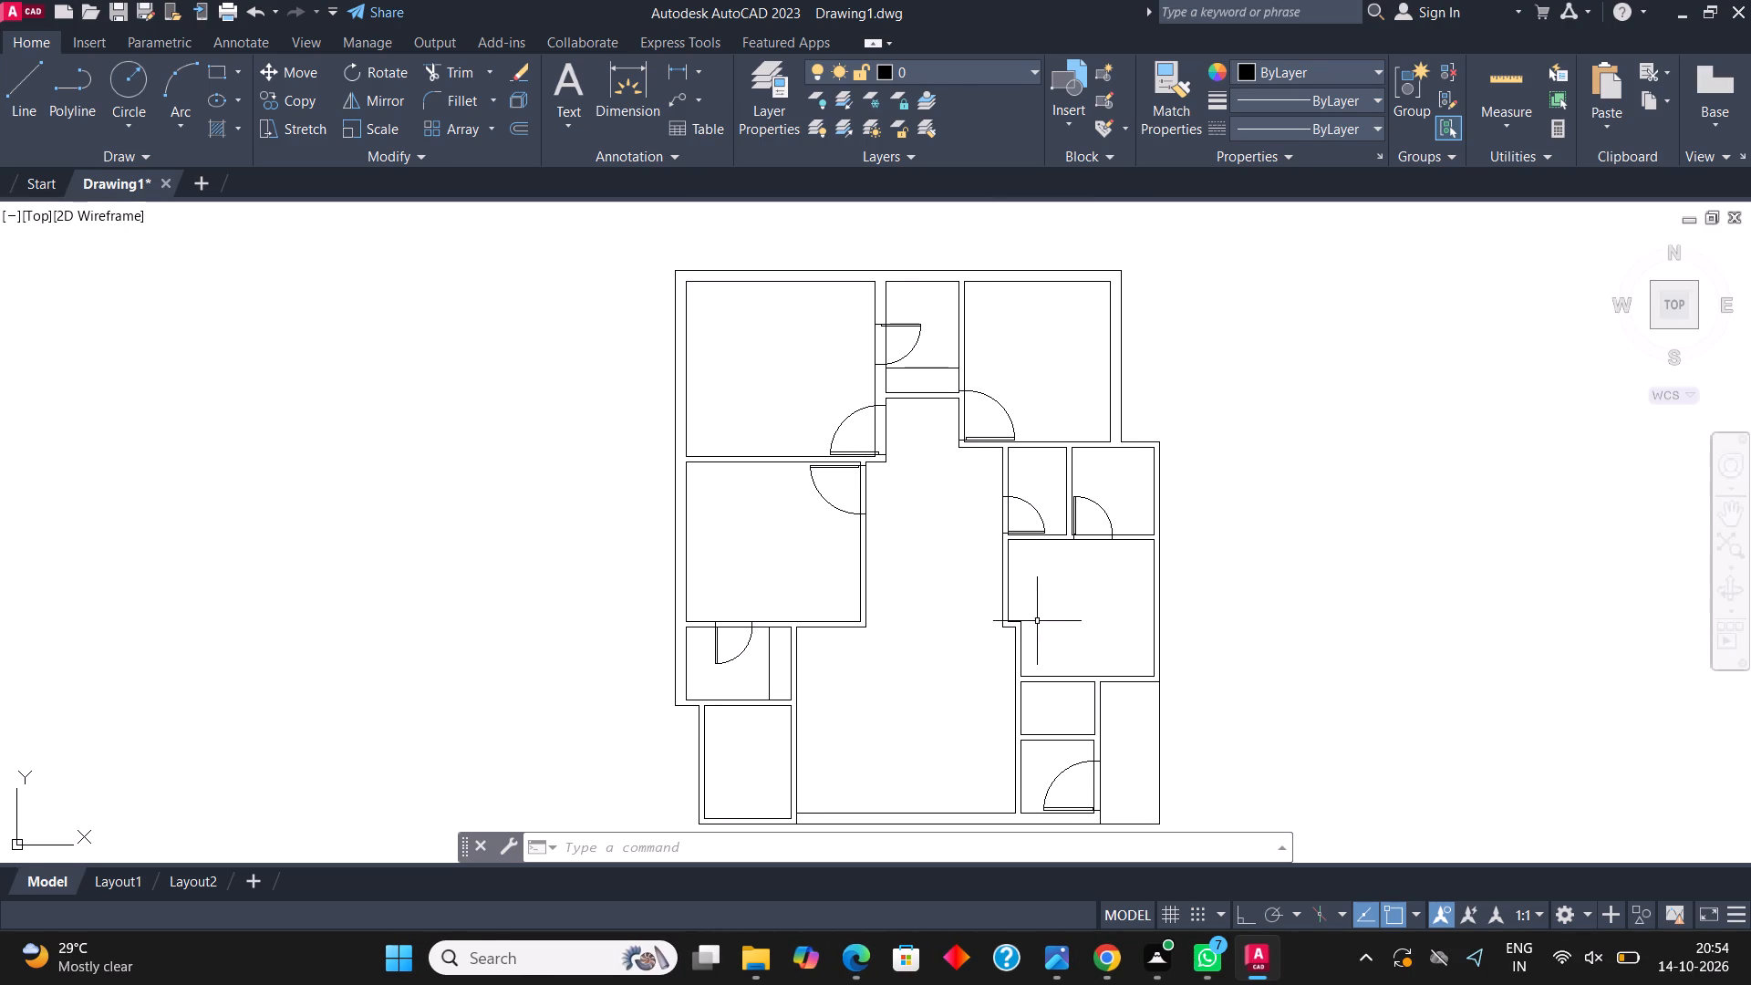
scroll(1052, 648, "up", 2)
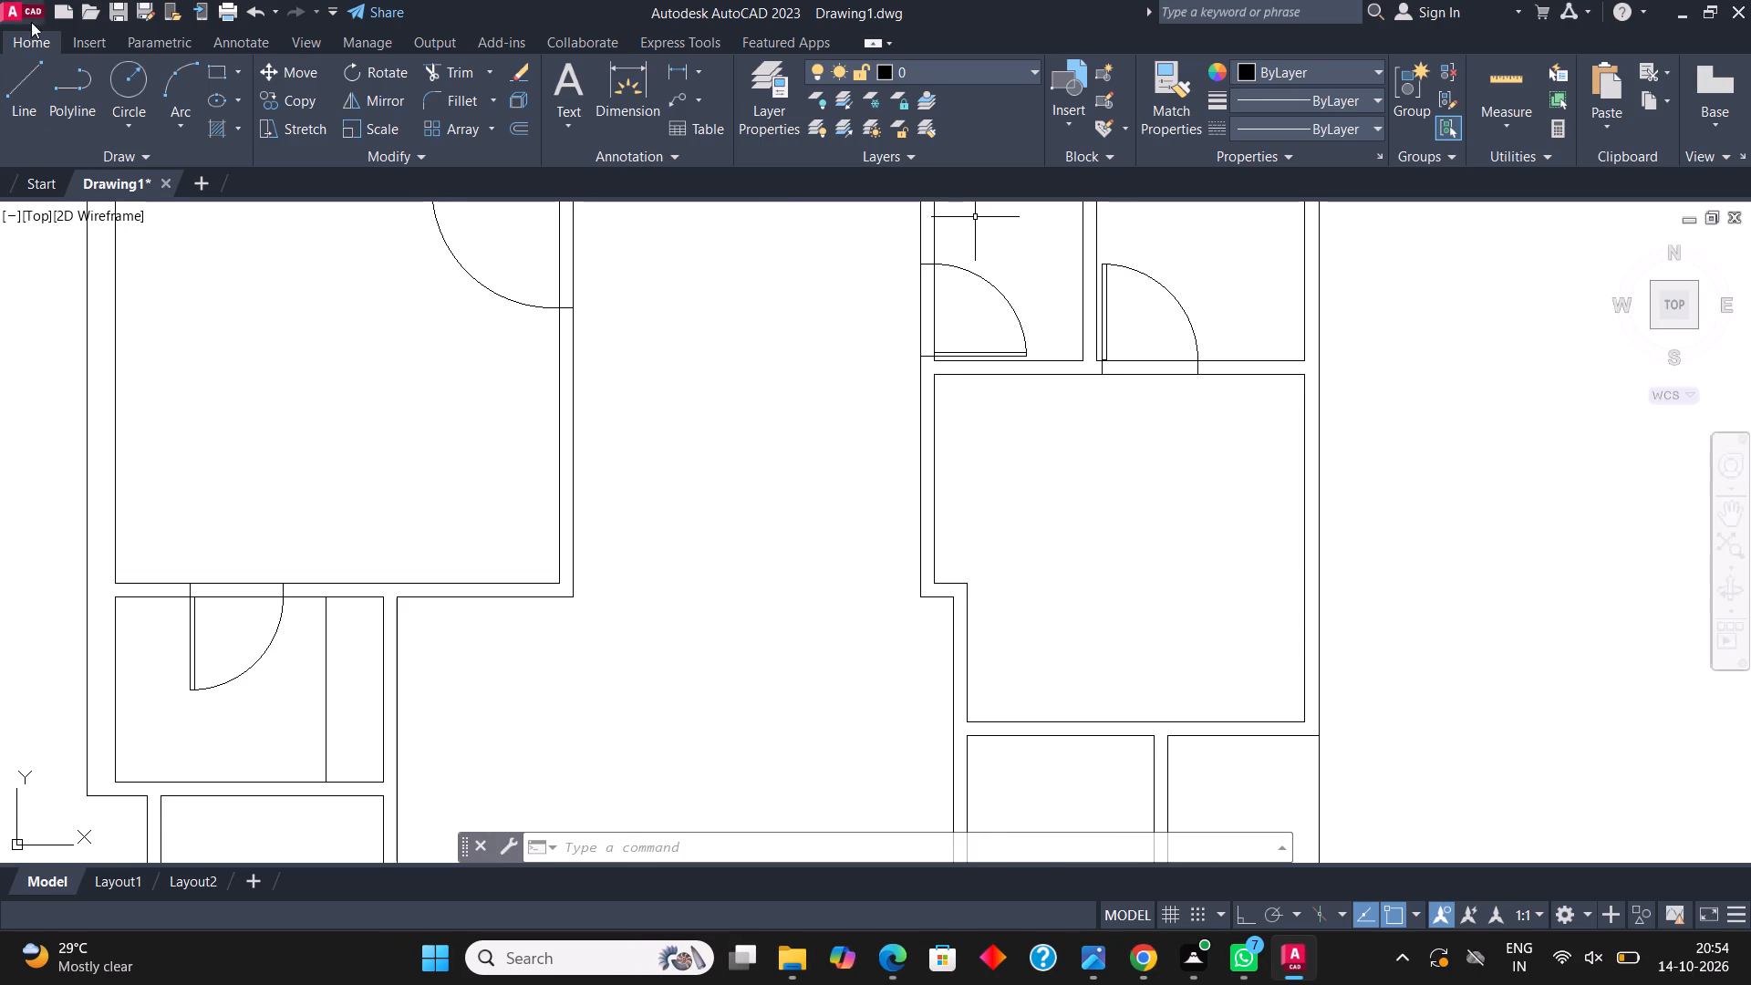
left_click(30, 74)
scroll(985, 420, "up", 1)
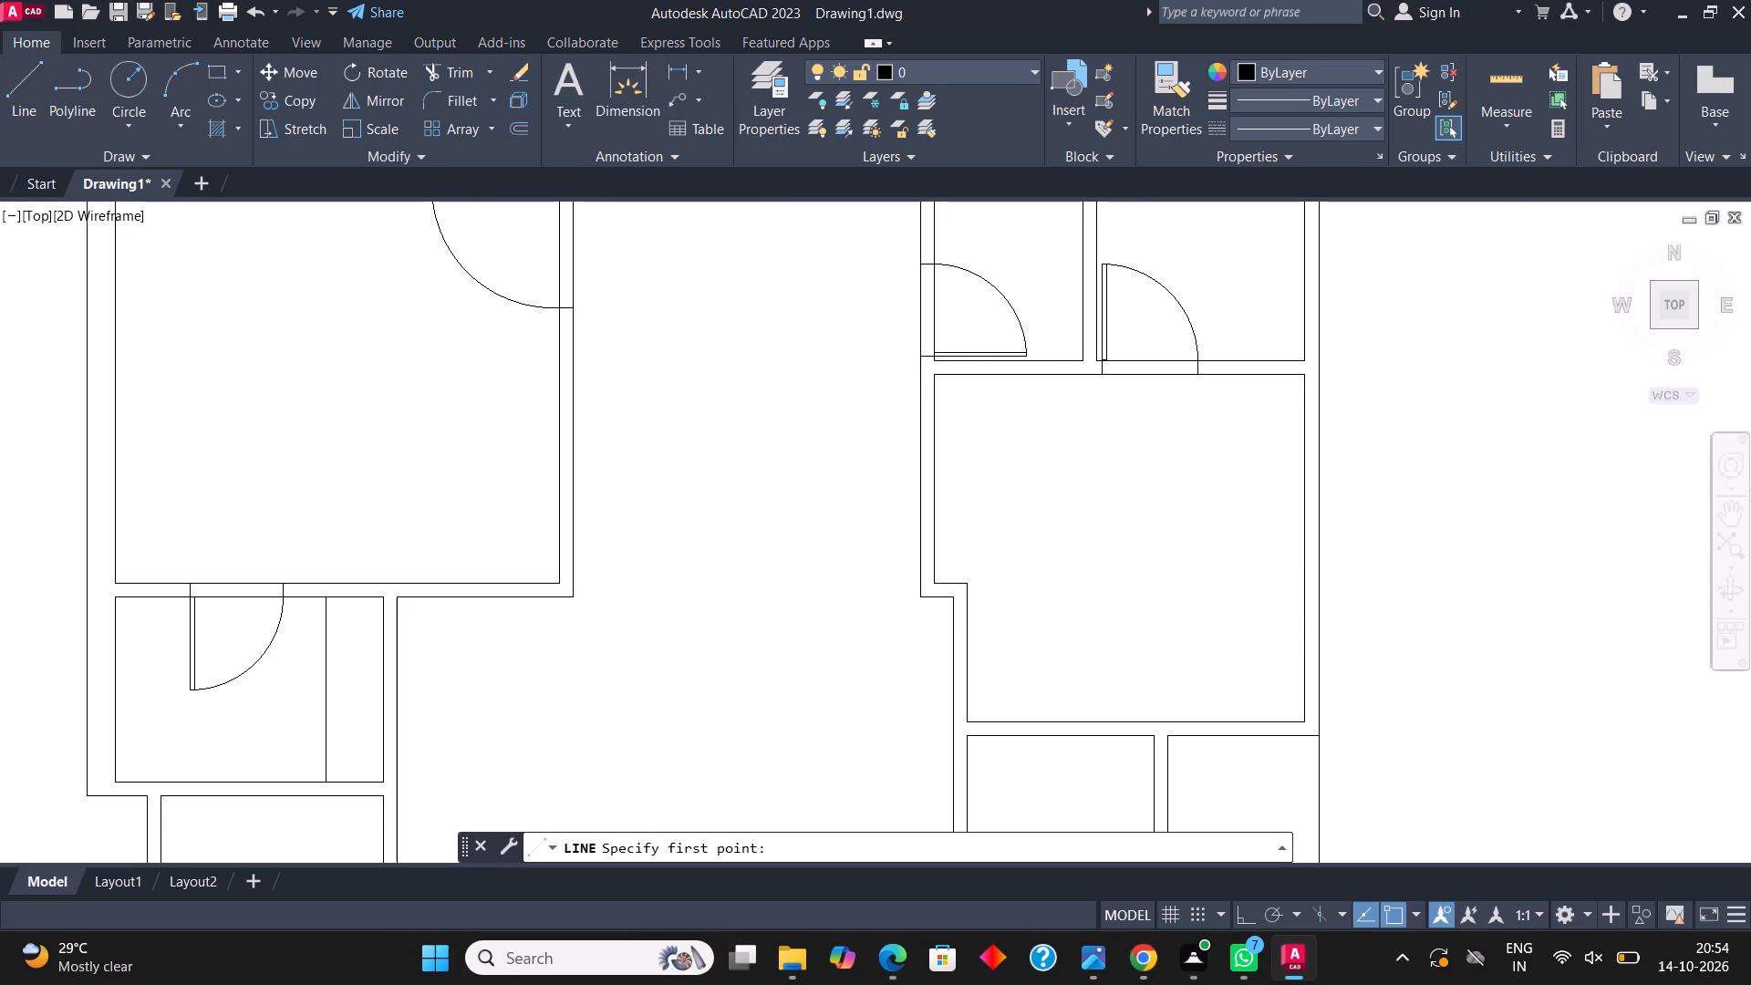
scroll(985, 420, "up", 1)
left_click(810, 502)
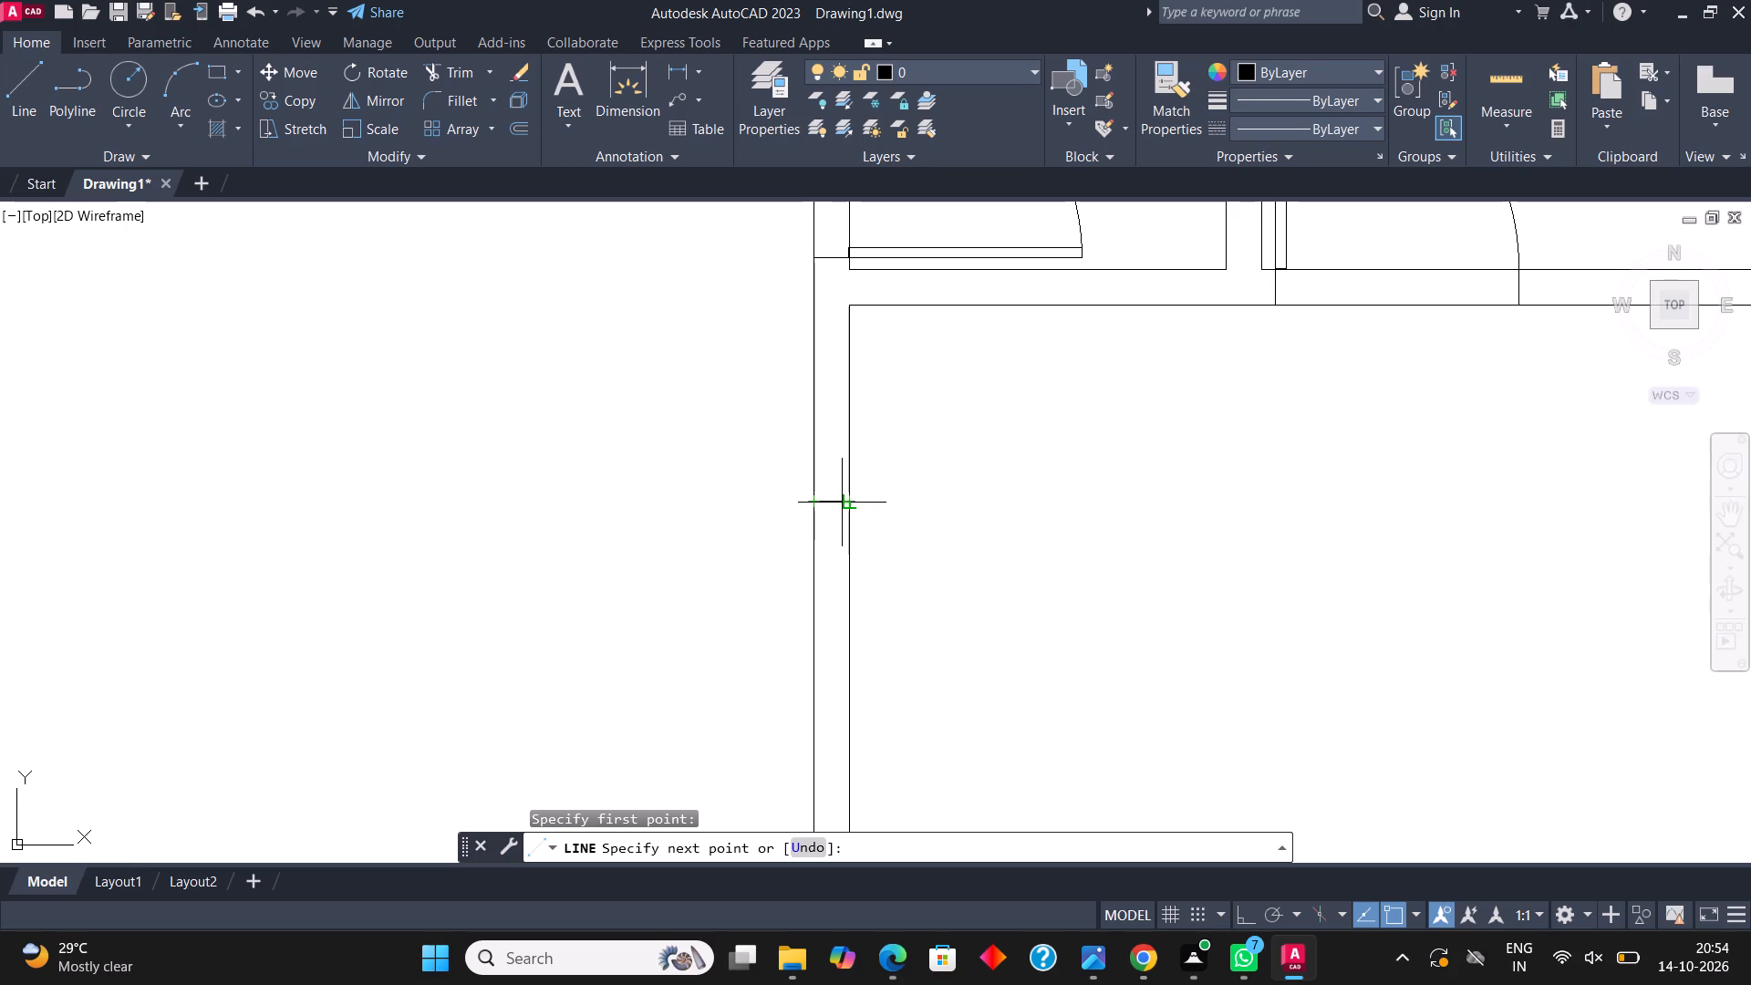
left_click(843, 503)
scroll(892, 397, "down", 2)
key("Escape")
Trim both lines of that left wall below the short cross line, including the jog segments, to make an opening.
left_click(444, 72)
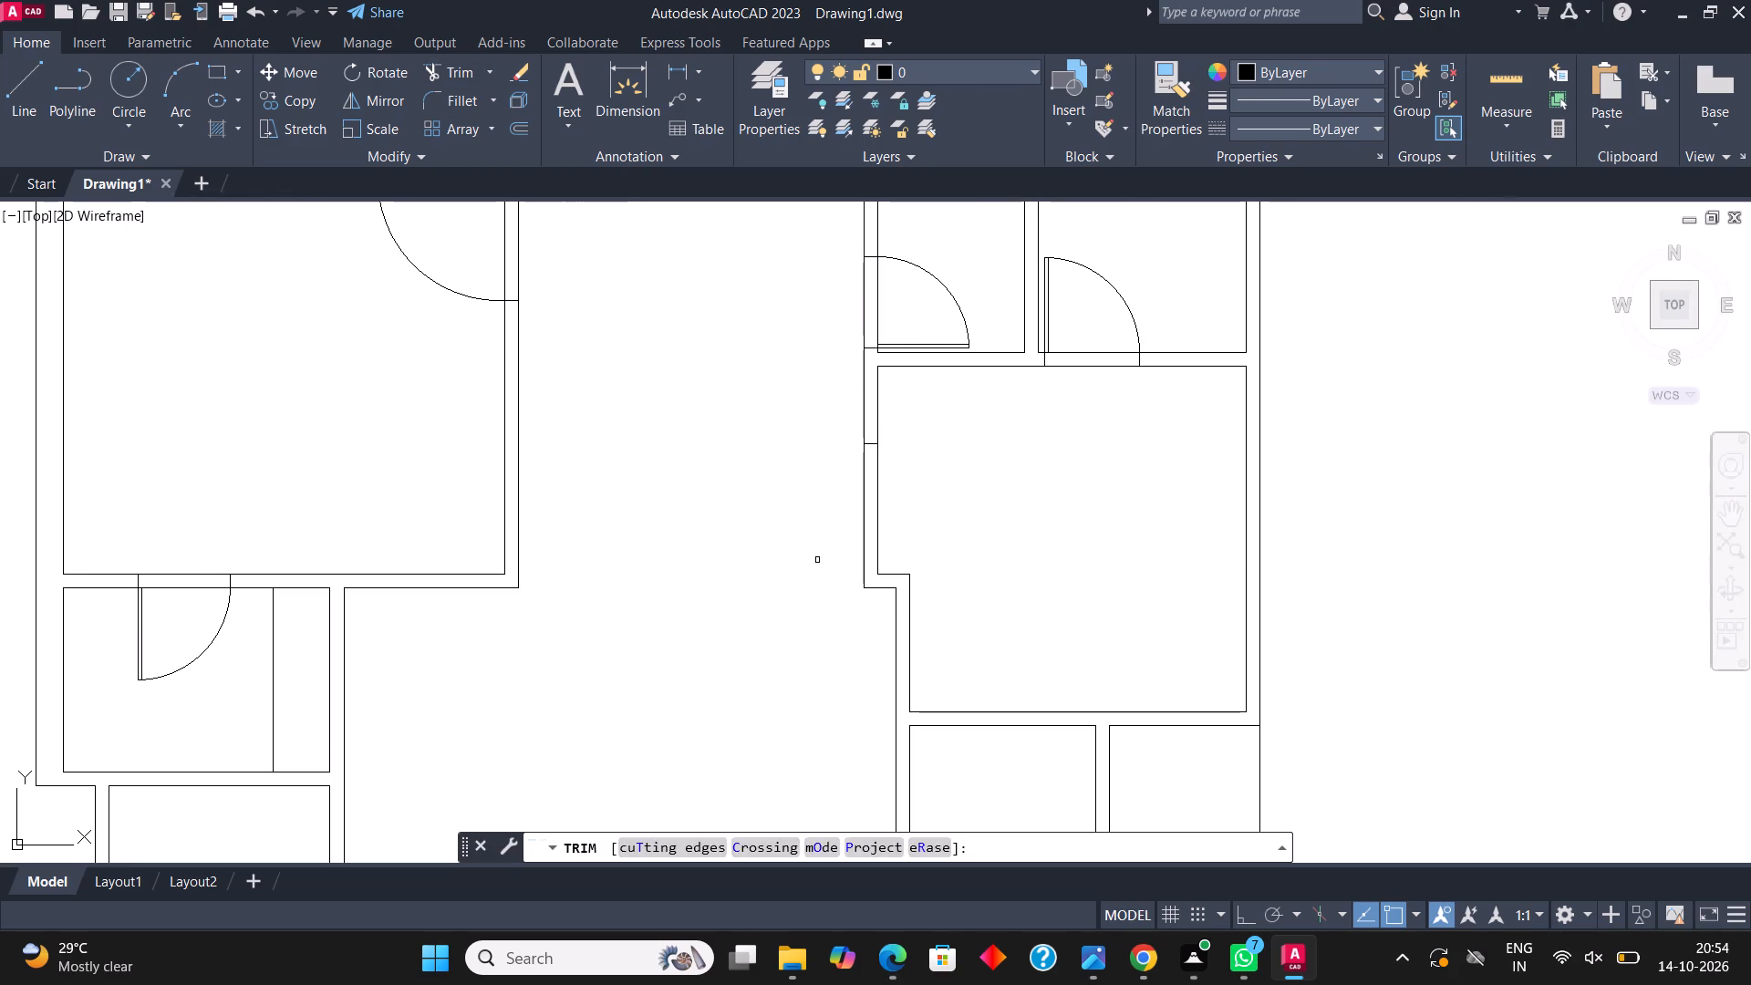
left_click_drag(819, 560, 1090, 473)
left_click_drag(875, 545, 887, 666)
left_click_drag(877, 580, 870, 580)
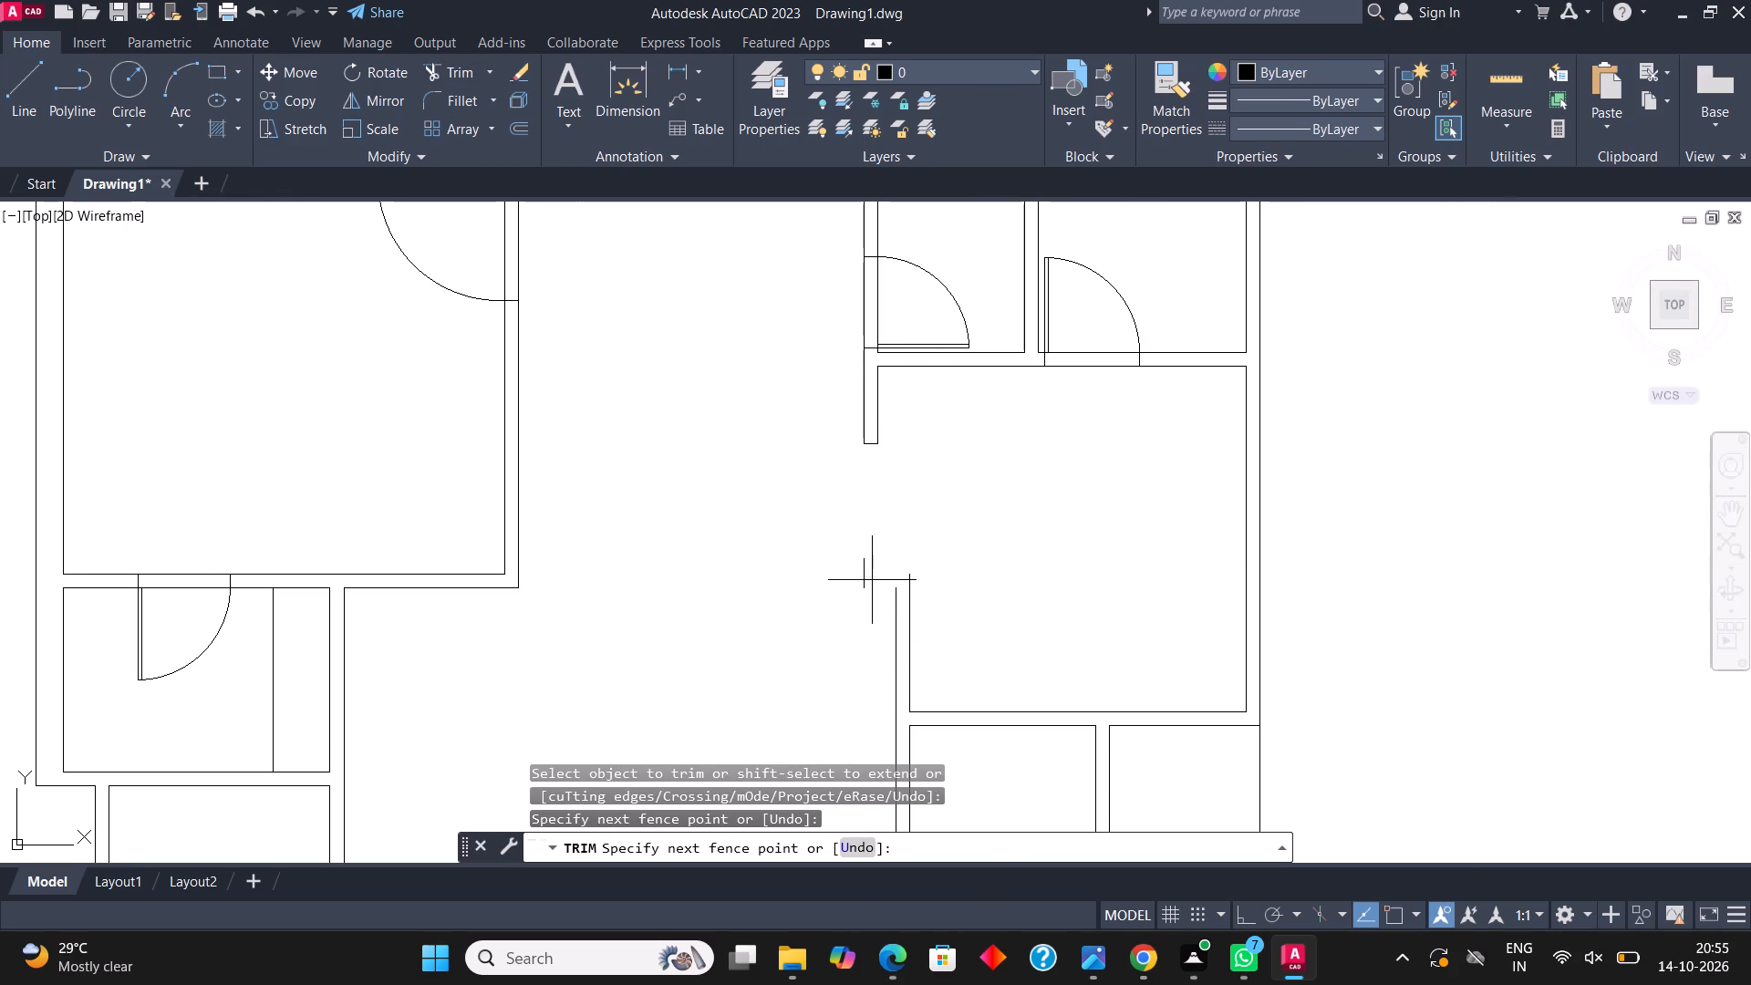
left_click_drag(870, 580, 830, 588)
key("Escape")
Start a line at the outer bottom corner of the wall stub above the right middle room's opening.
scroll(830, 588, "down", 2)
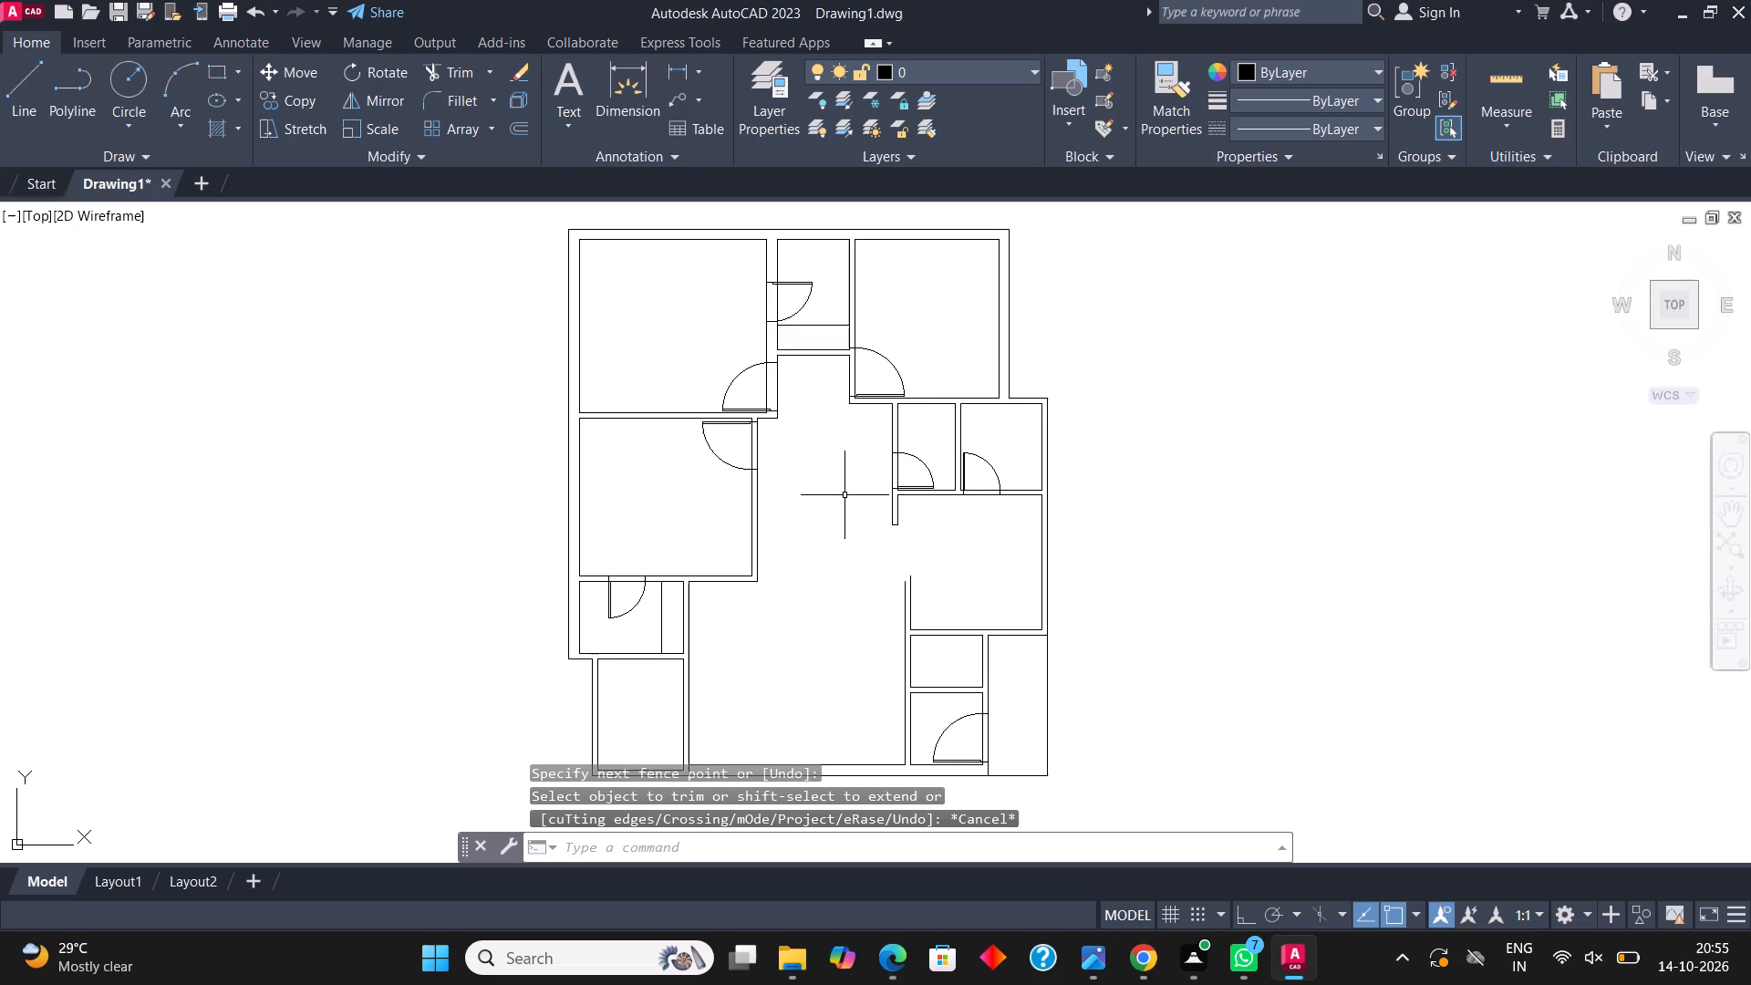
middle_click_drag(844, 495, 942, 474)
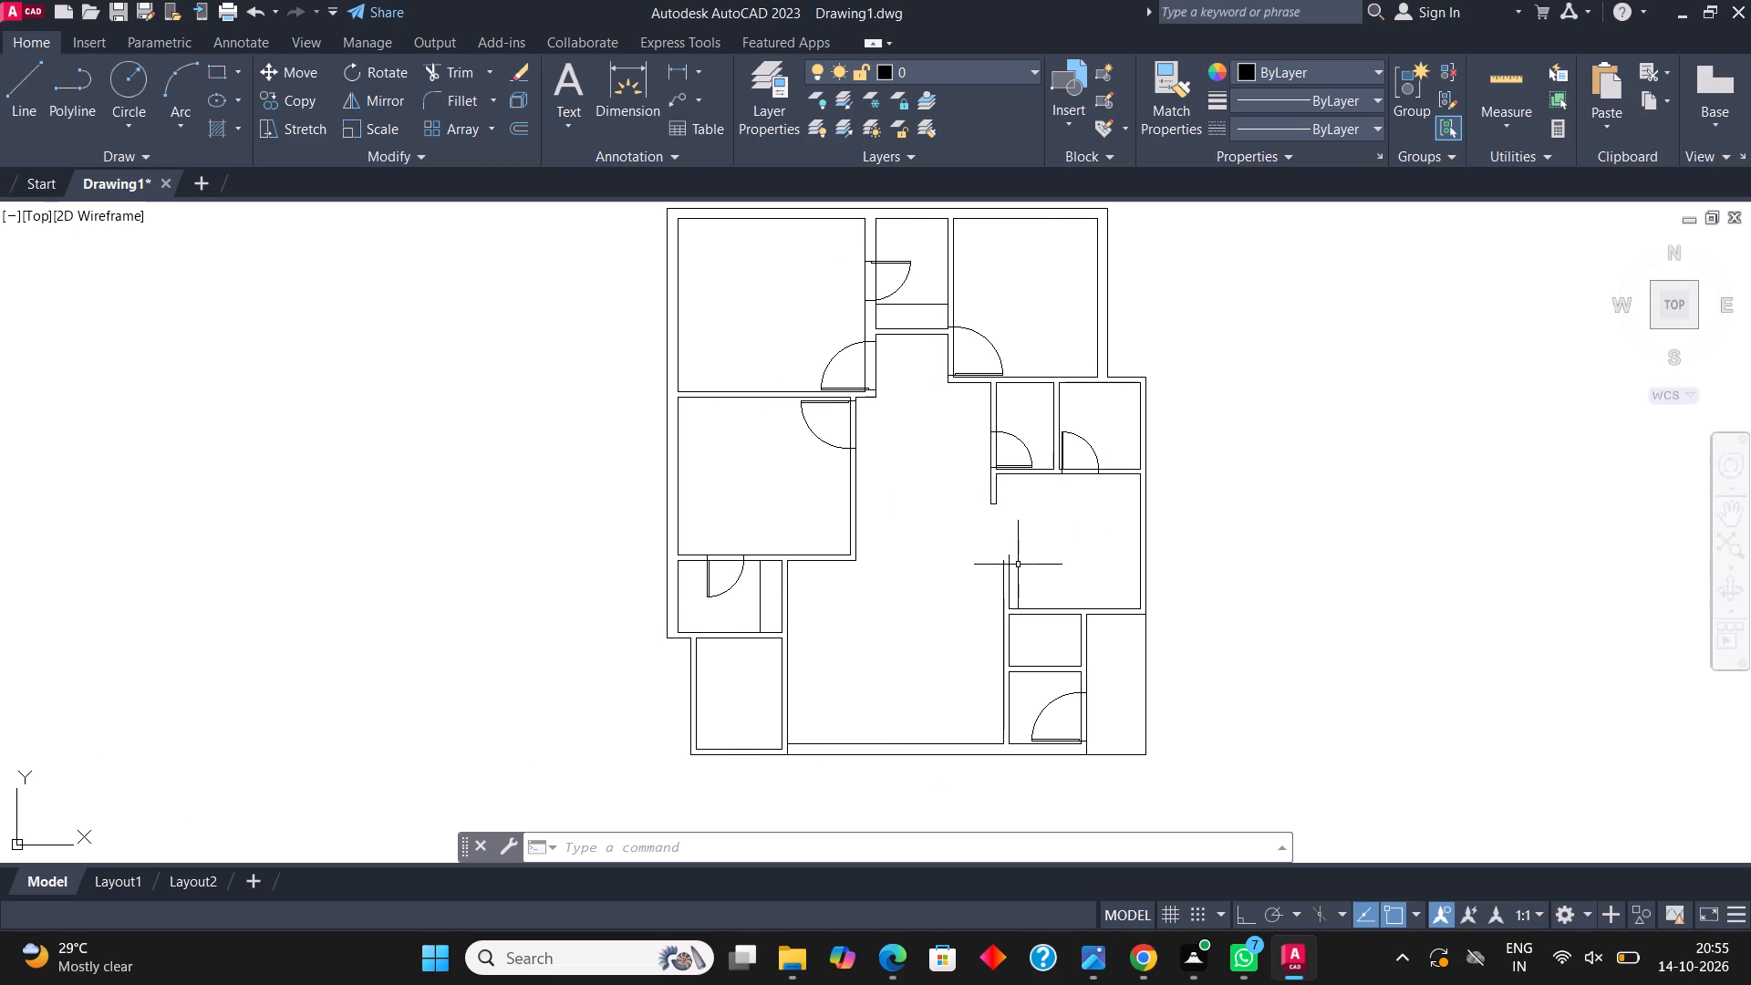
middle_click_drag(1052, 574, 1066, 510)
scroll(1059, 510, "up", 2)
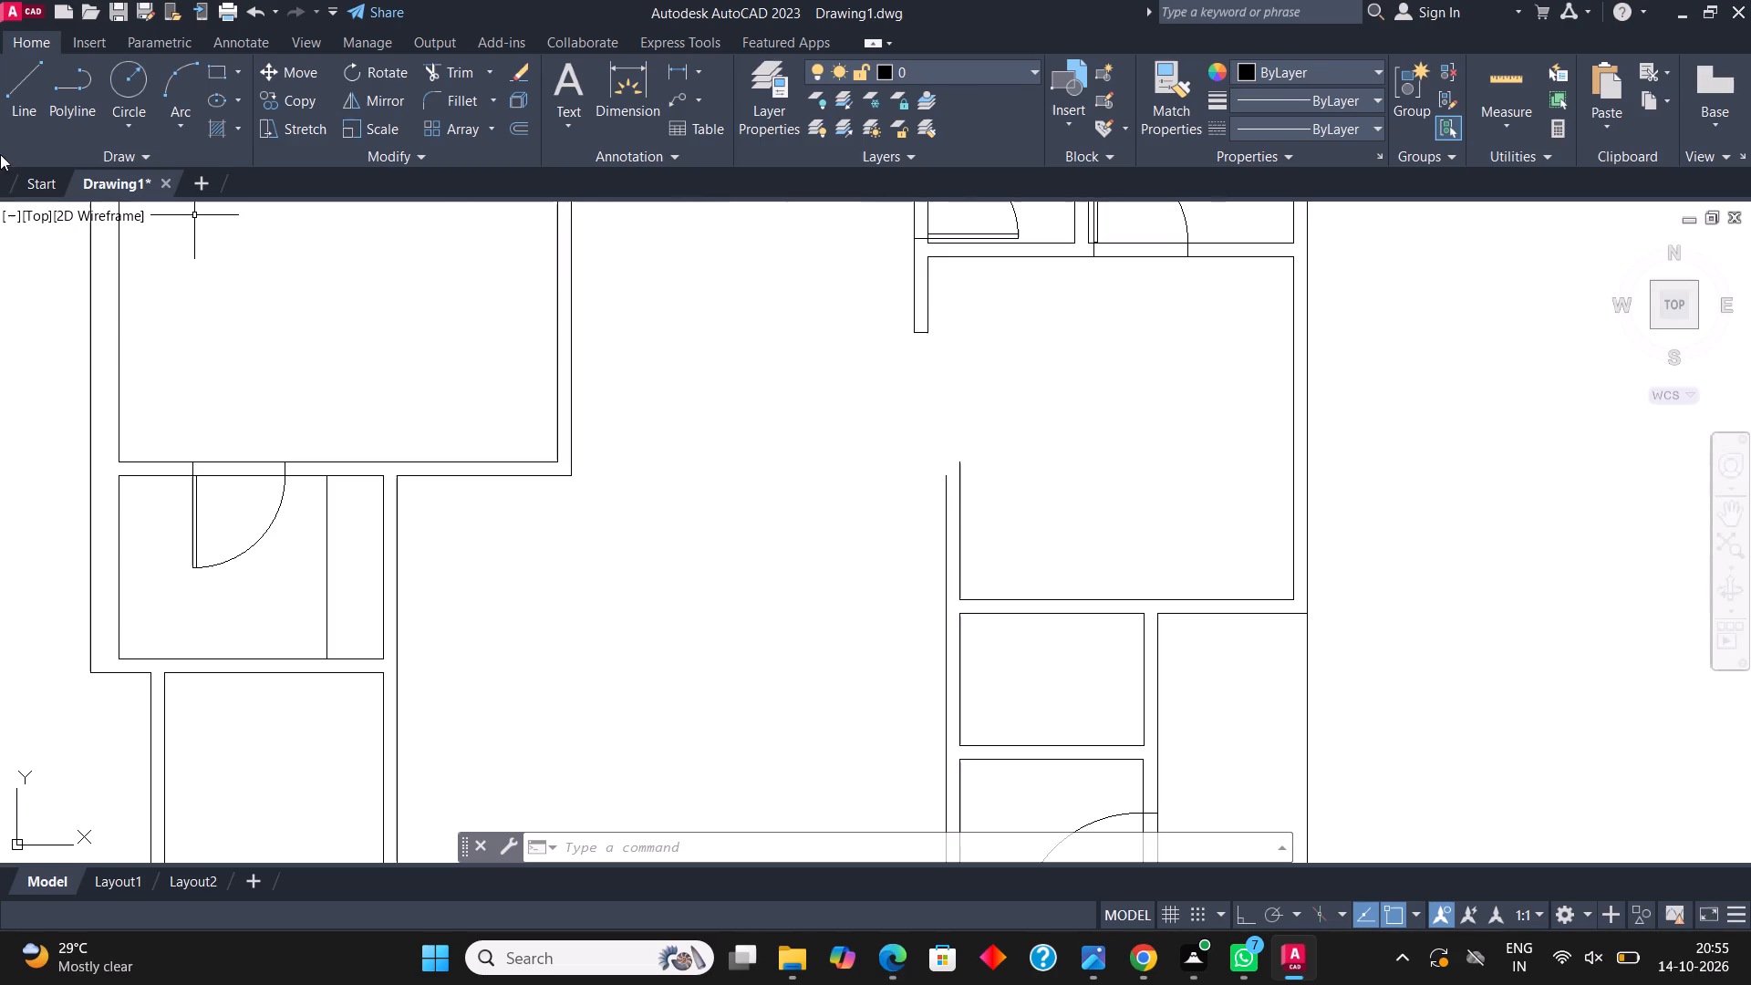
left_click(22, 96)
left_click(908, 334)
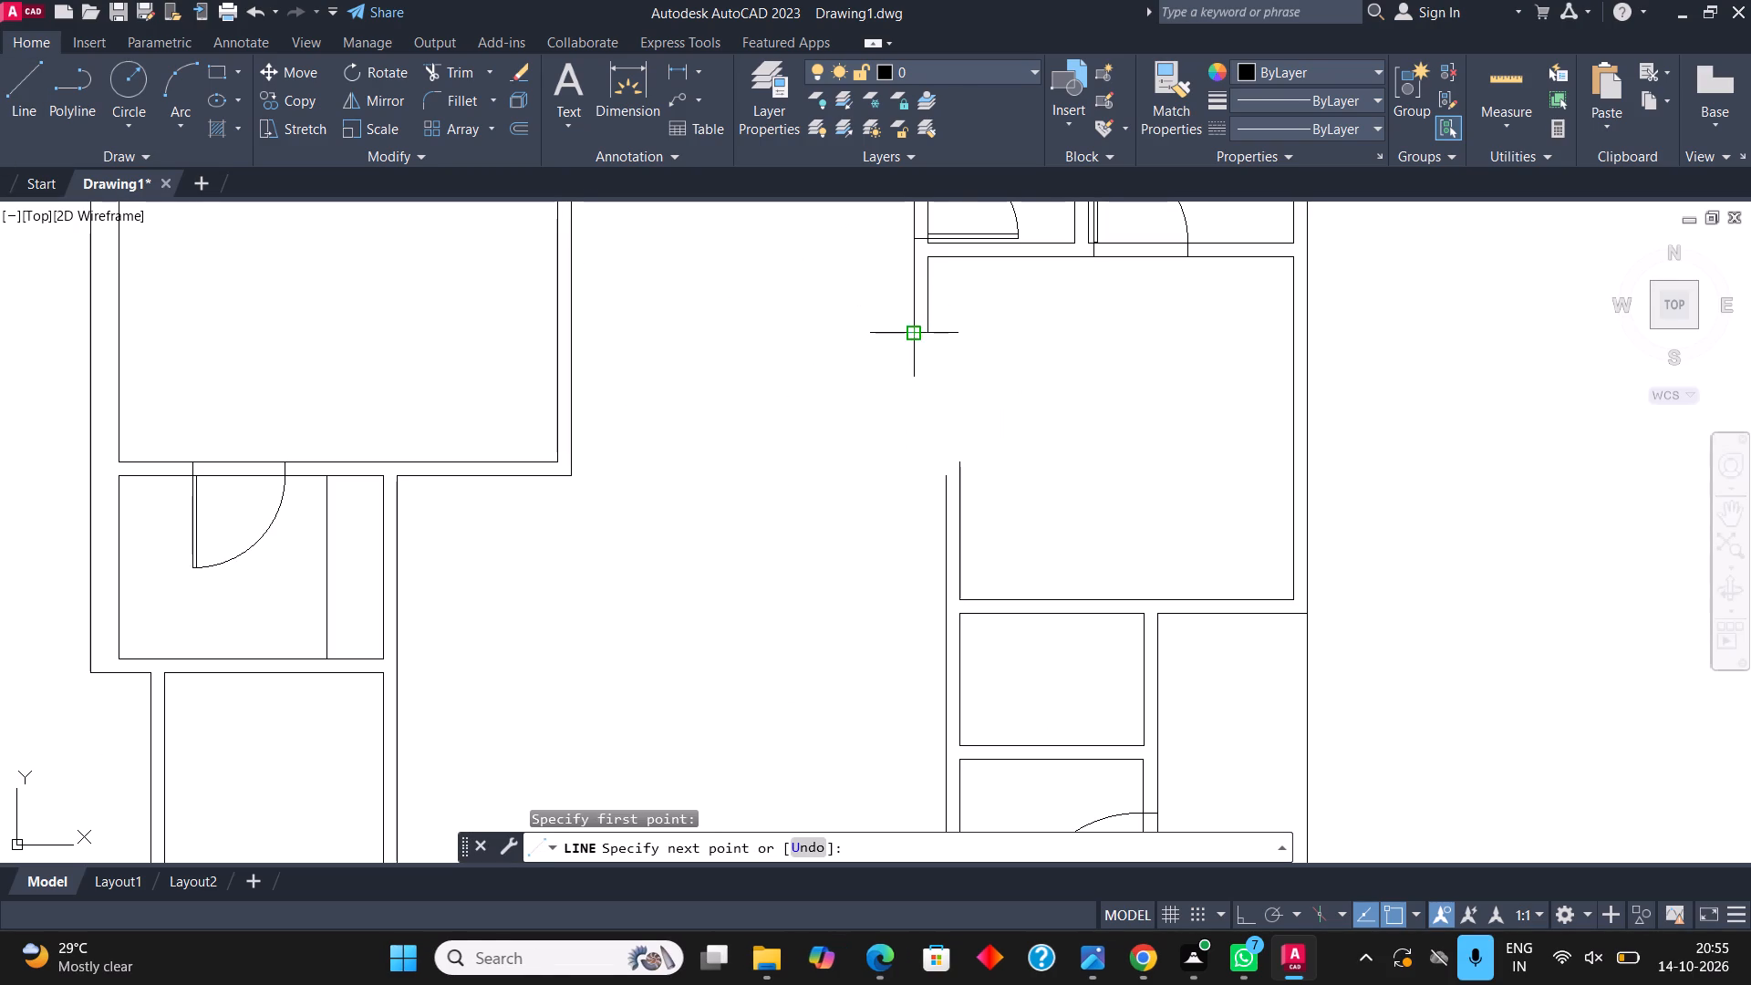
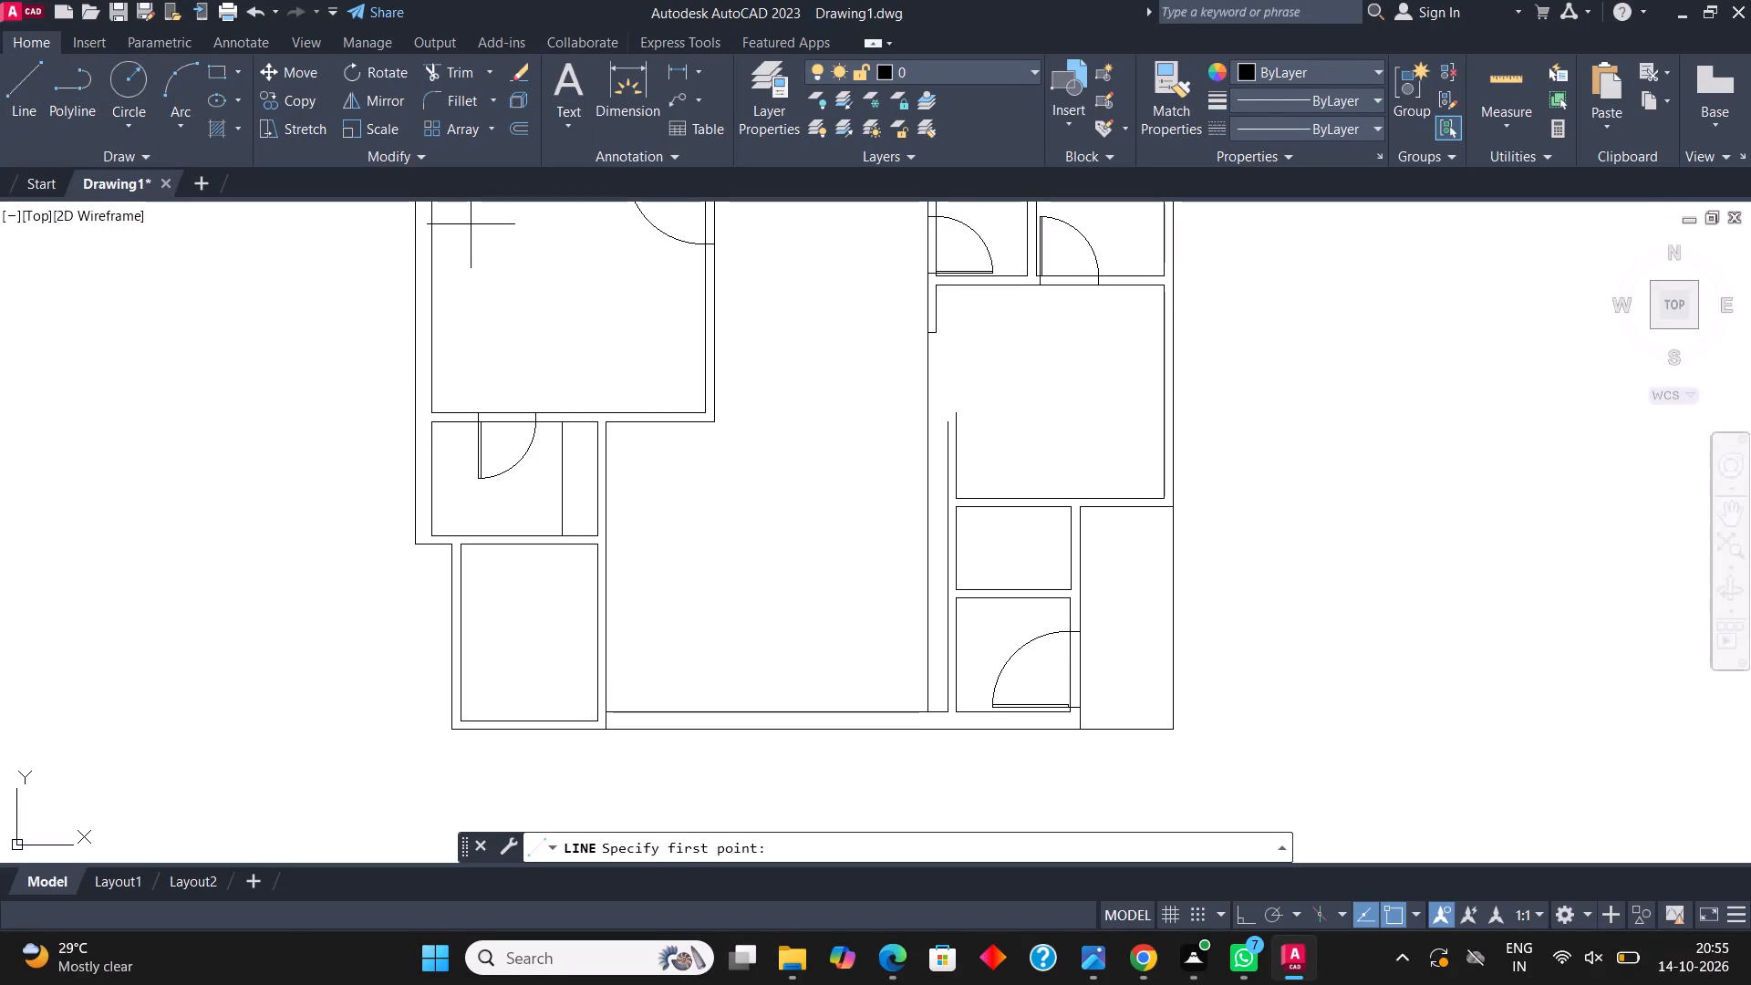
Draw a vertical line from the right bottom corner of the wall stub above the opening down to the bottom wall's inner line.
scroll(941, 340, "up", 2)
left_click(925, 317)
scroll(927, 345, "down", 1)
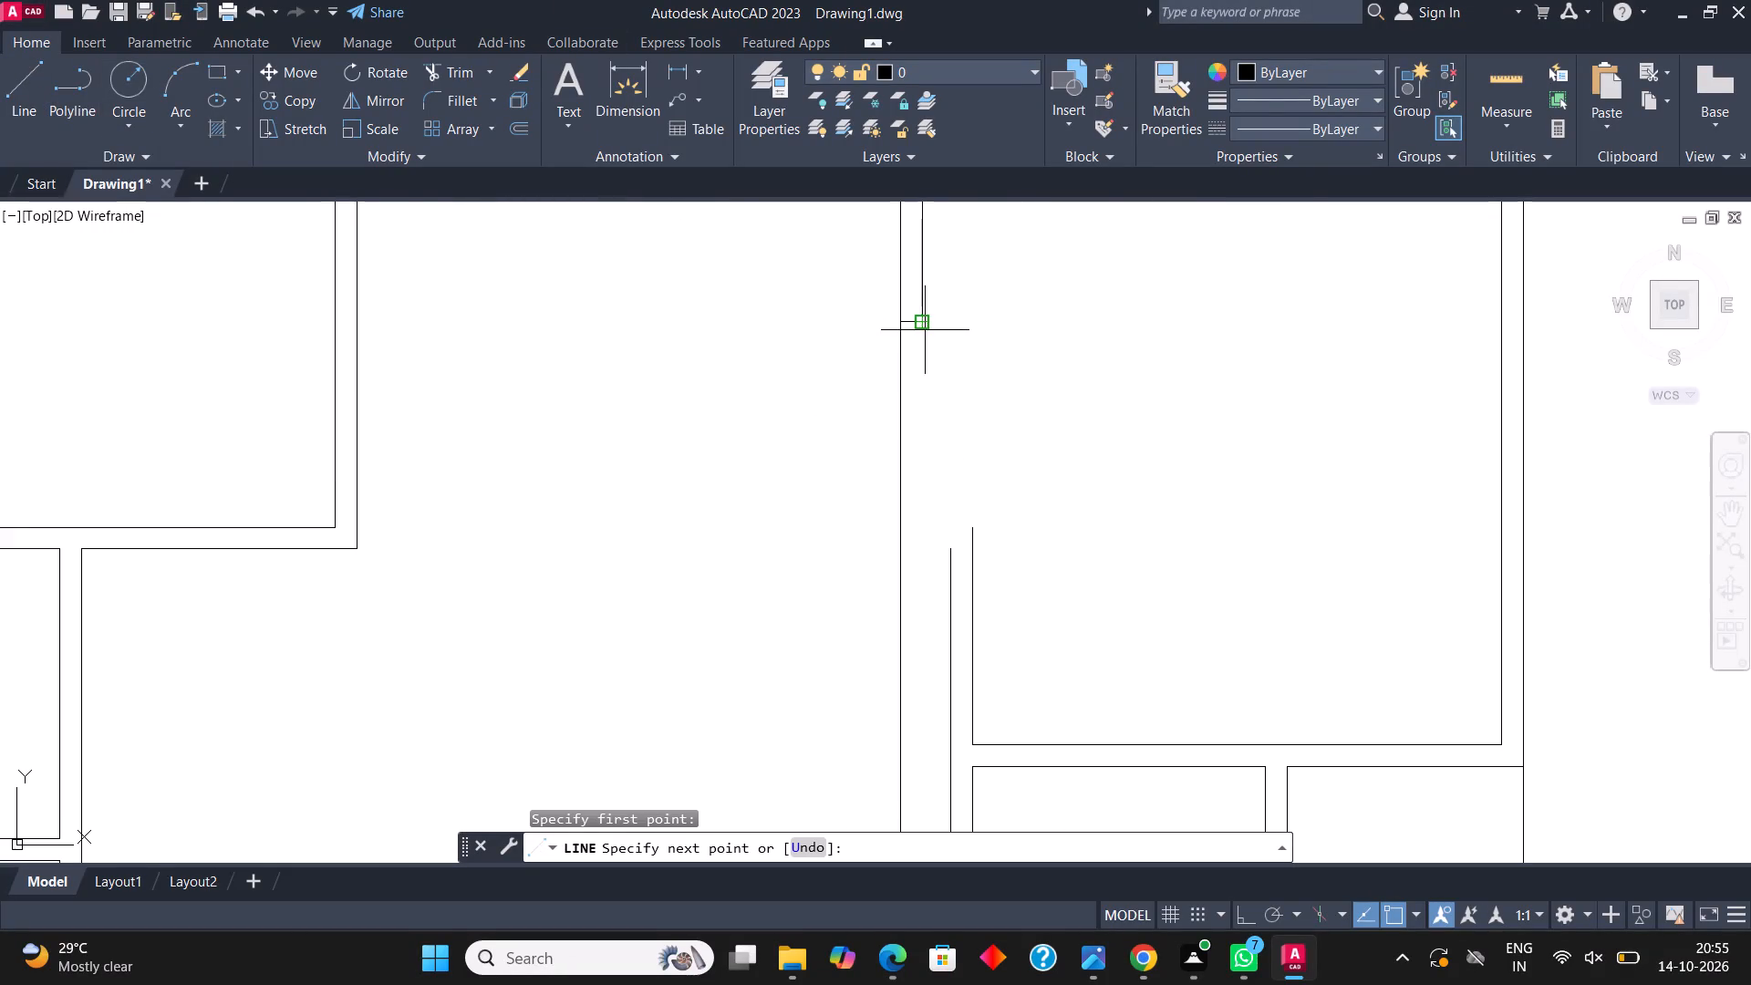
scroll(927, 345, "down", 1)
scroll(920, 700, "up", 2)
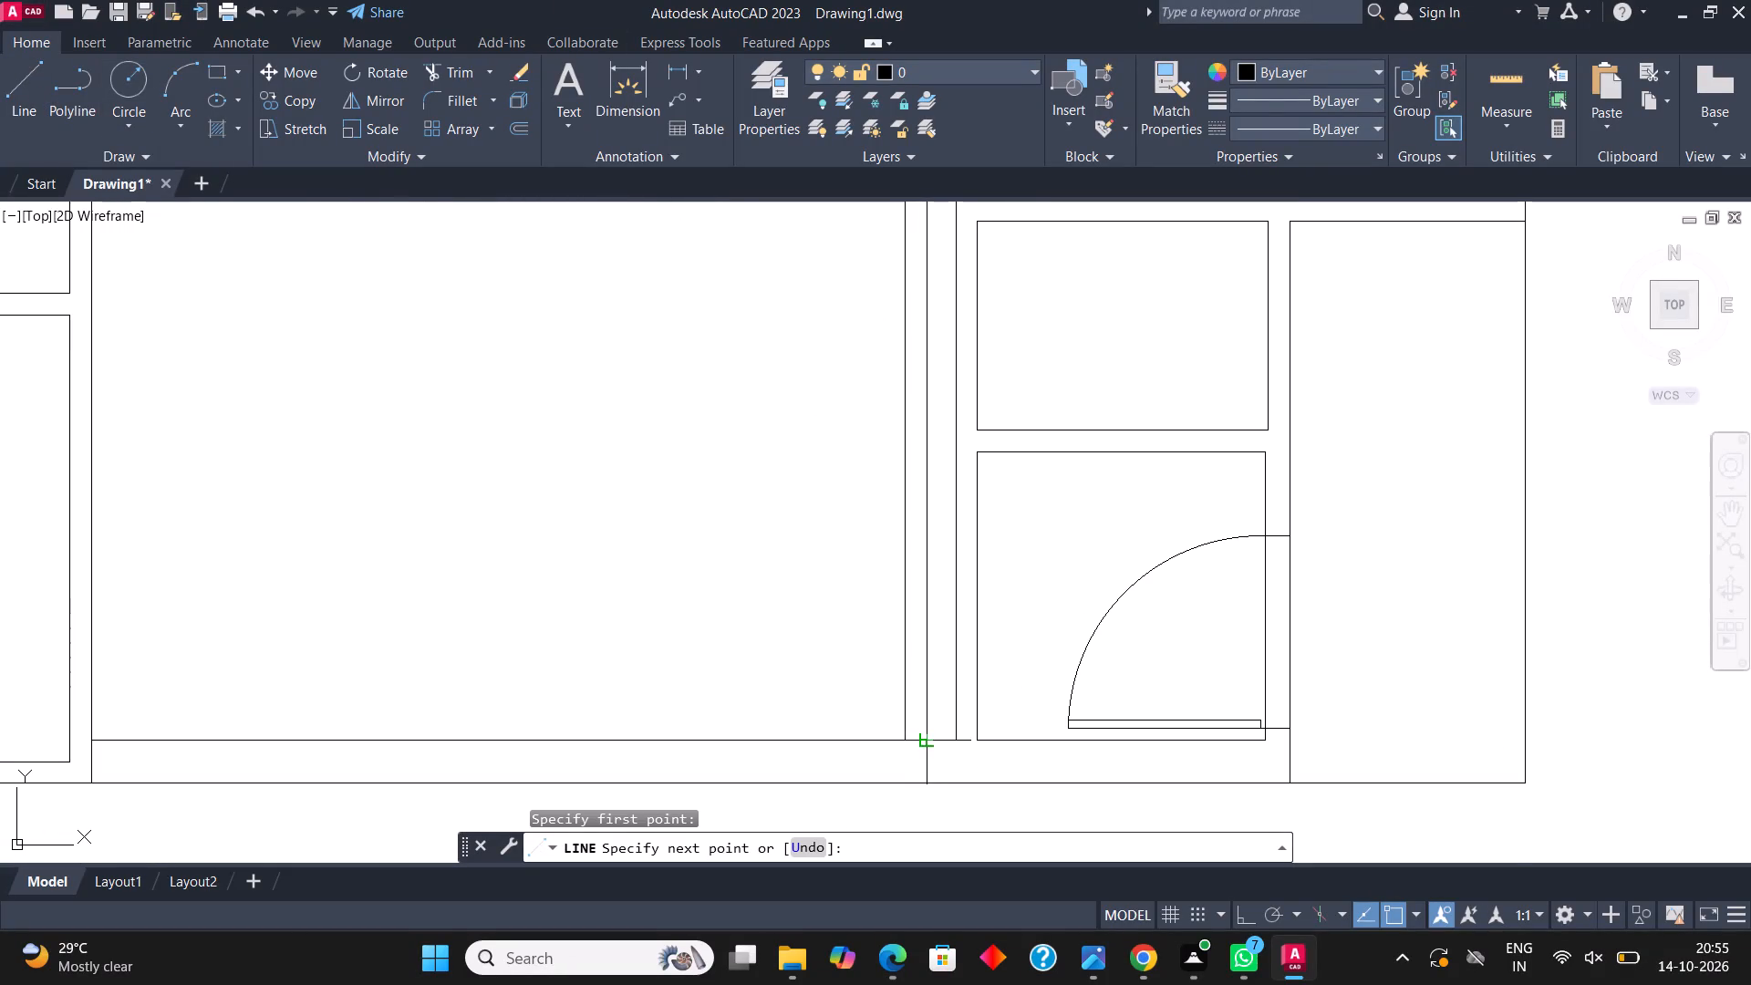
left_click(923, 737)
key("Escape")
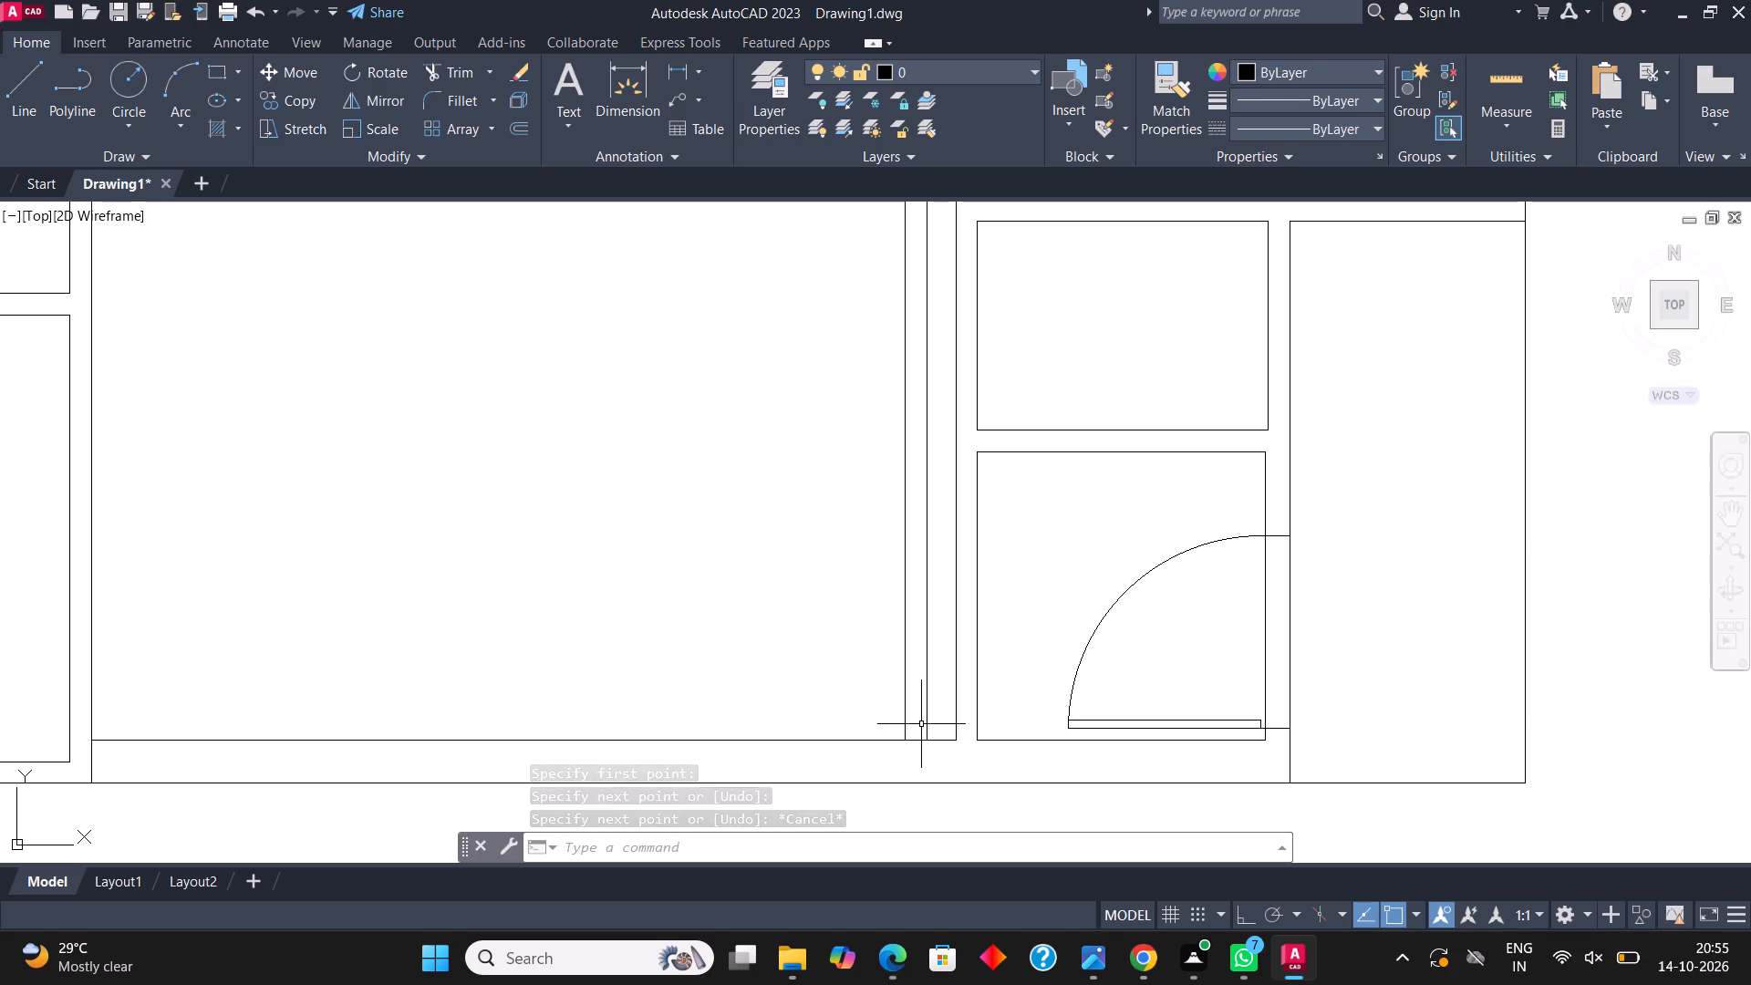
Trim off the leftover inner line of the right middle room's old lower-left wall.
scroll(896, 745, "down", 1)
middle_click_drag(957, 483, 979, 577)
scroll(1031, 530, "down", 1)
scroll(1009, 542, "up", 1)
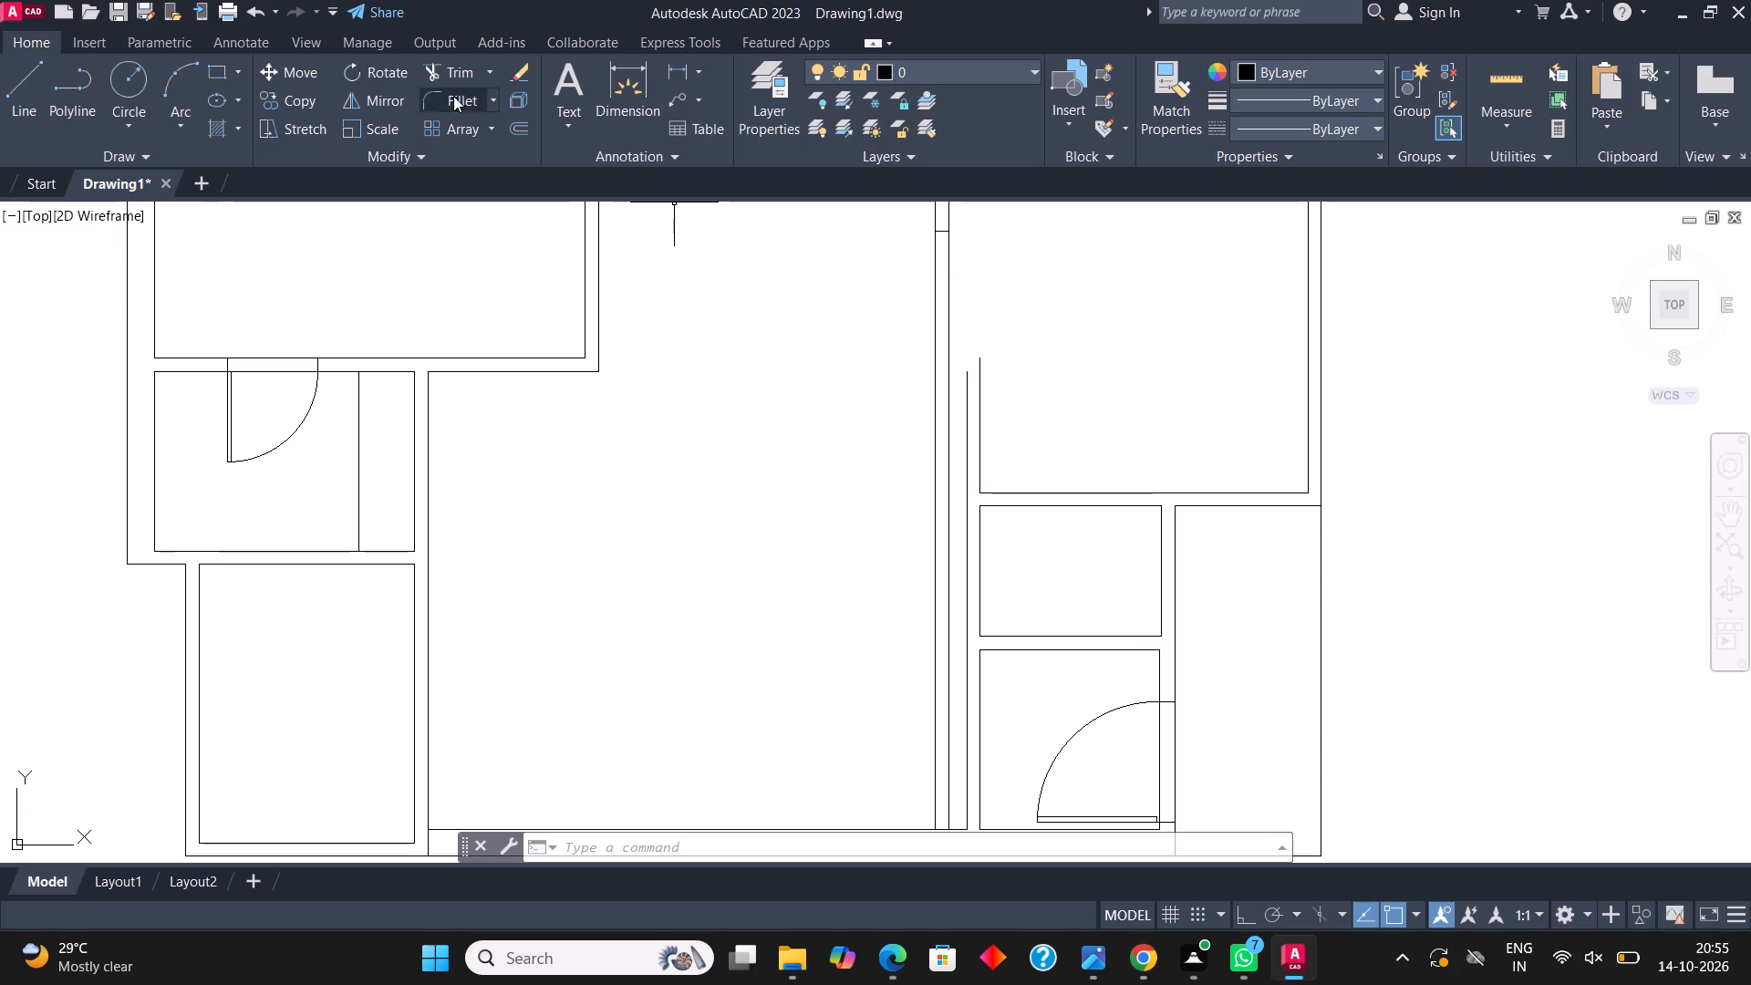
left_click(469, 73)
left_click(982, 436)
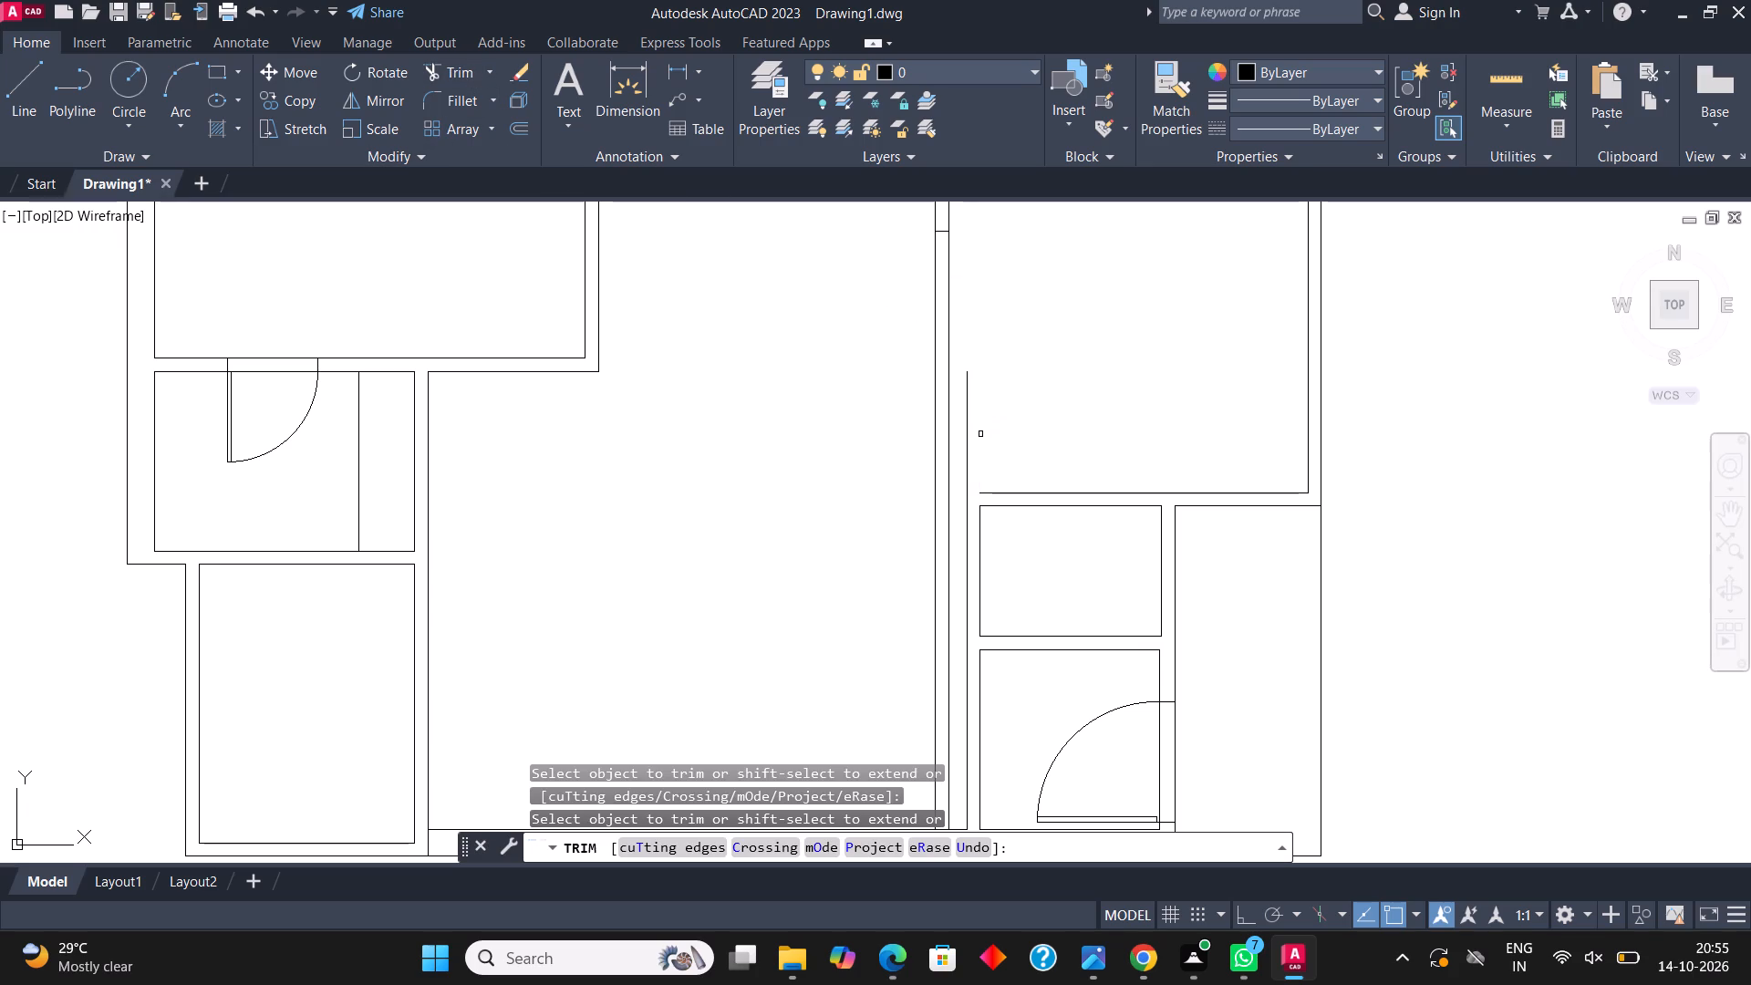
key("Escape")
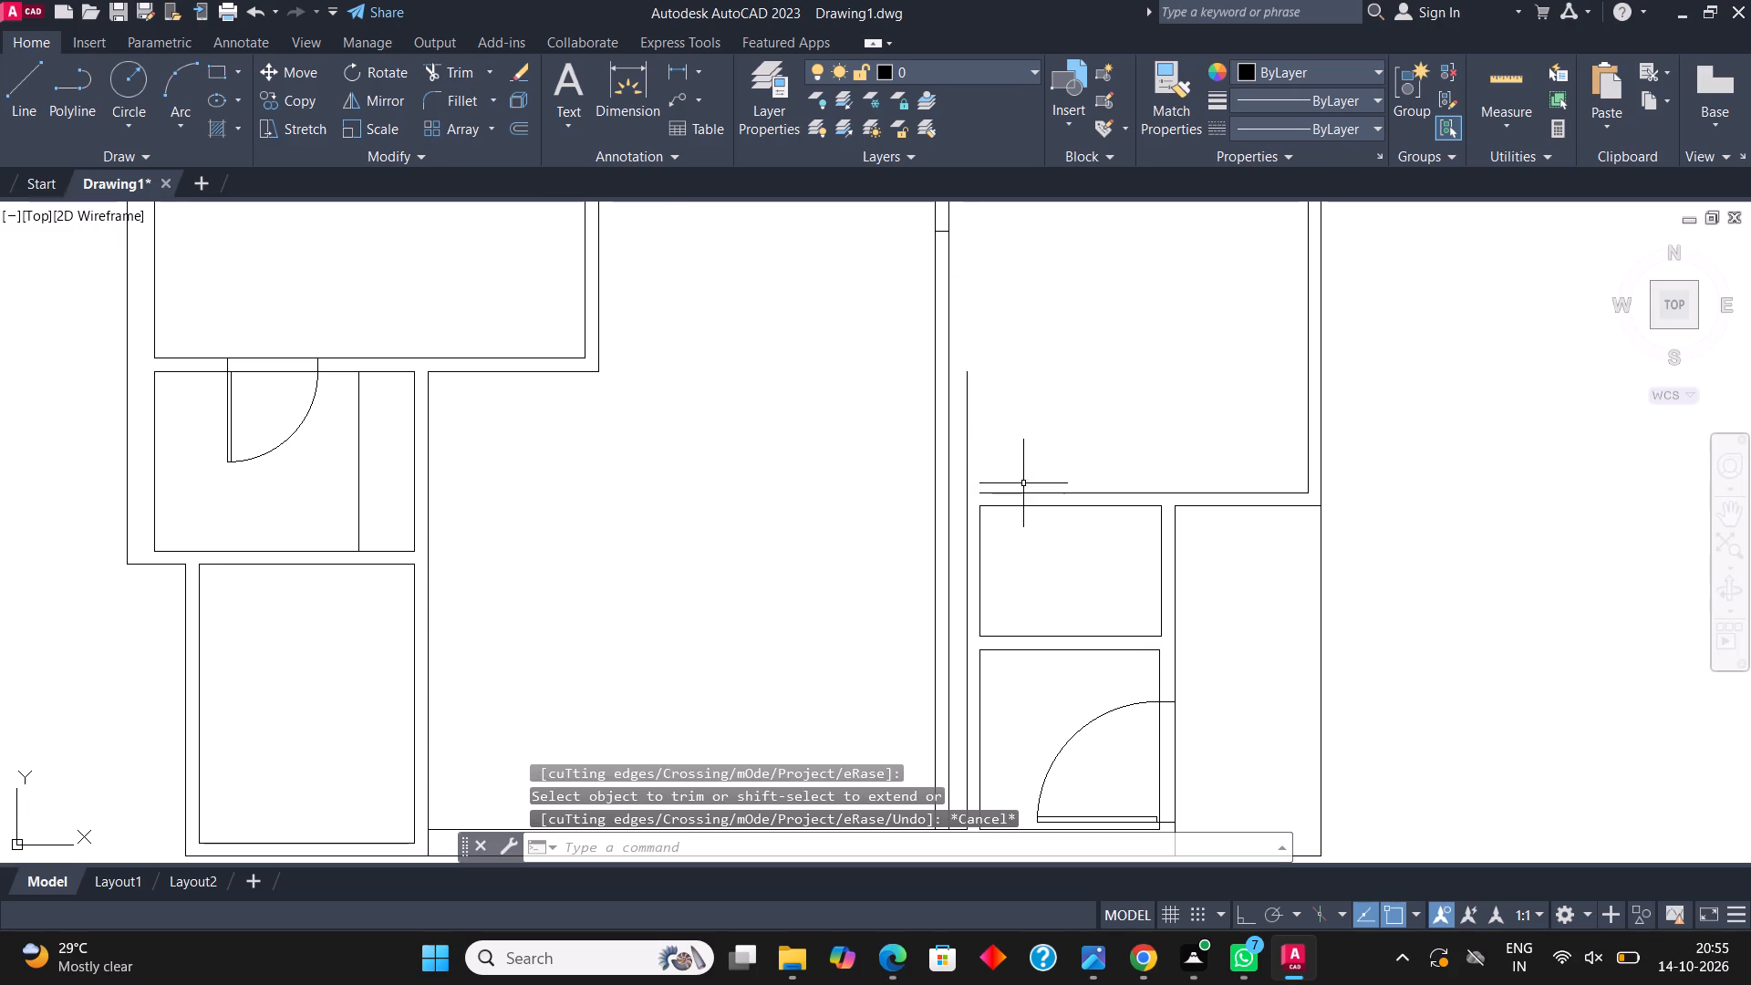
Extend both lines of the wall below the right middle room leftward to the new vertical wall with two connecting lines.
scroll(973, 484, "up", 2)
left_click(32, 78)
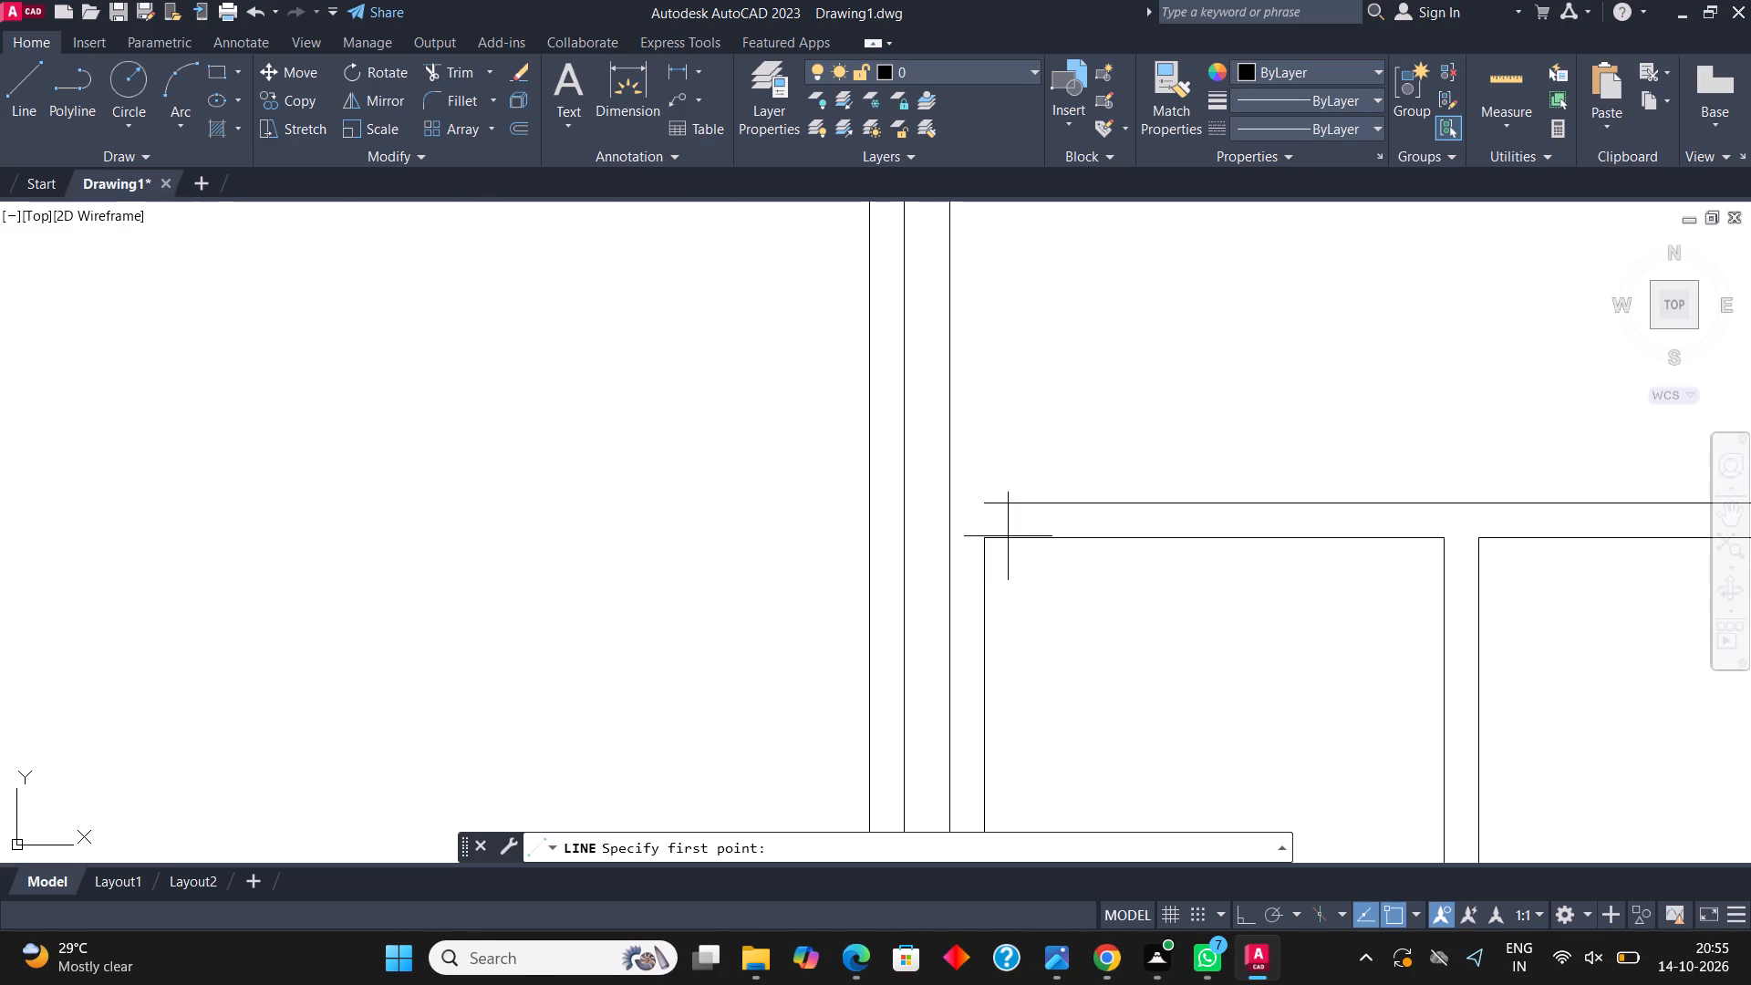
left_click(983, 507)
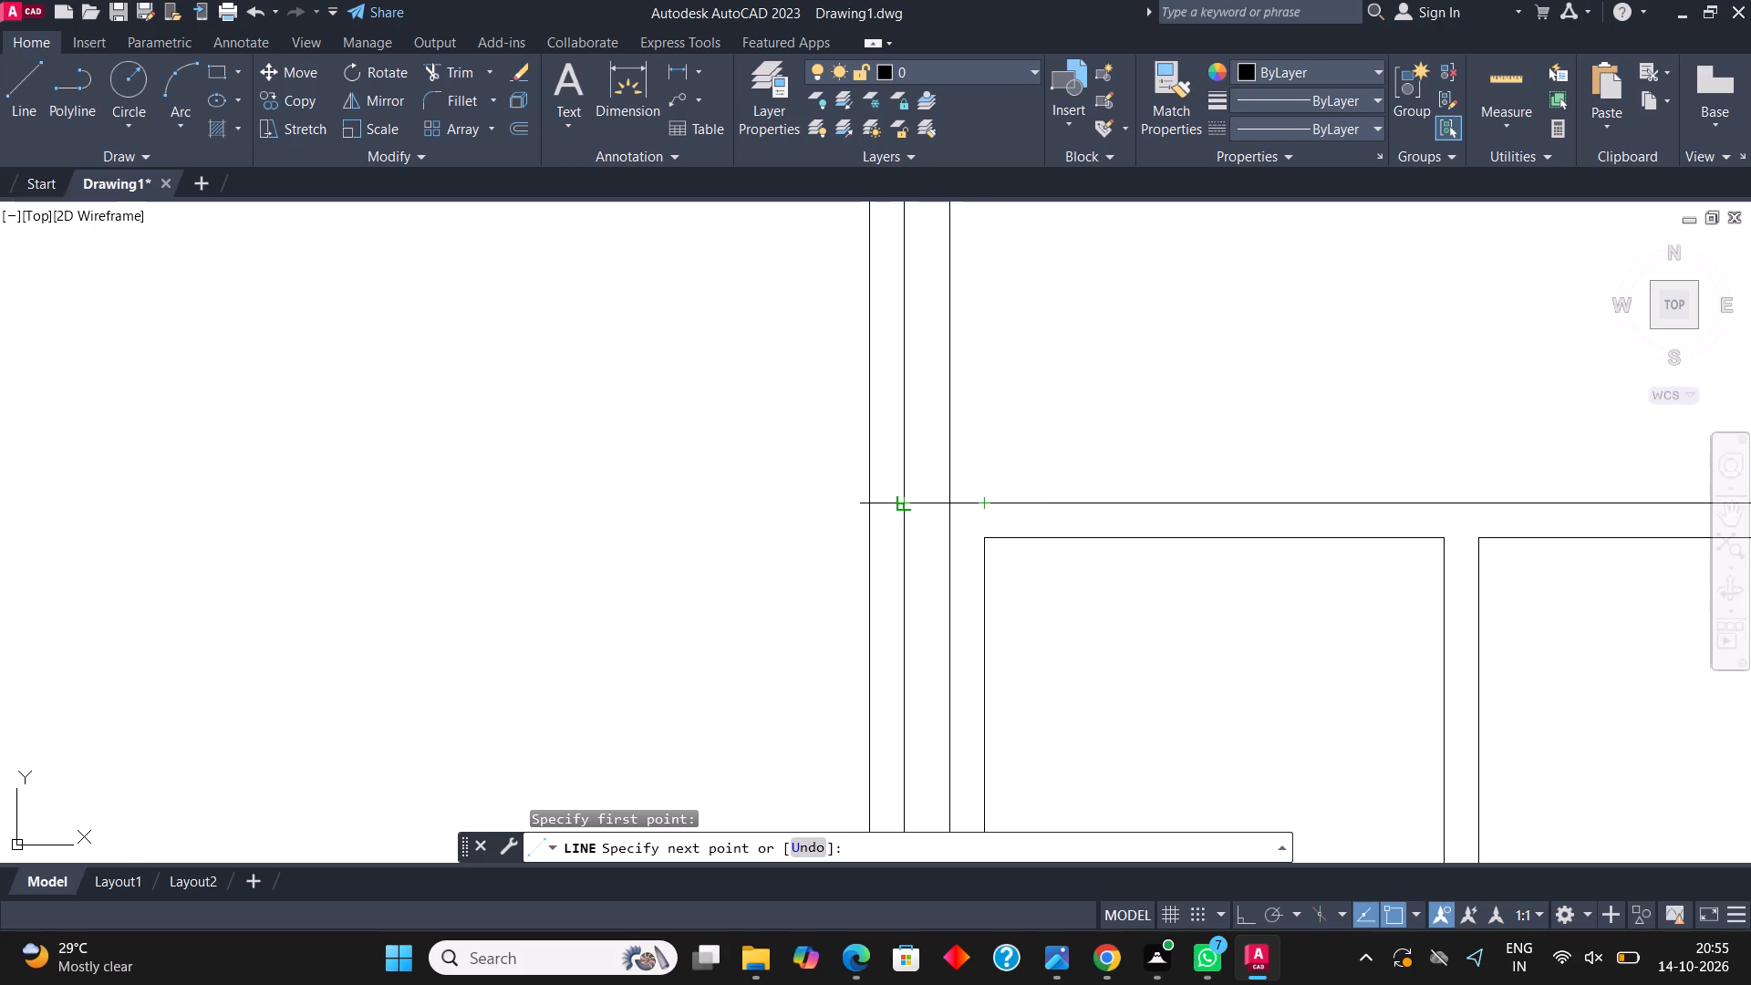
left_click(906, 503)
scroll(693, 499, "down", 3)
scroll(769, 513, "up", 1)
key("Escape")
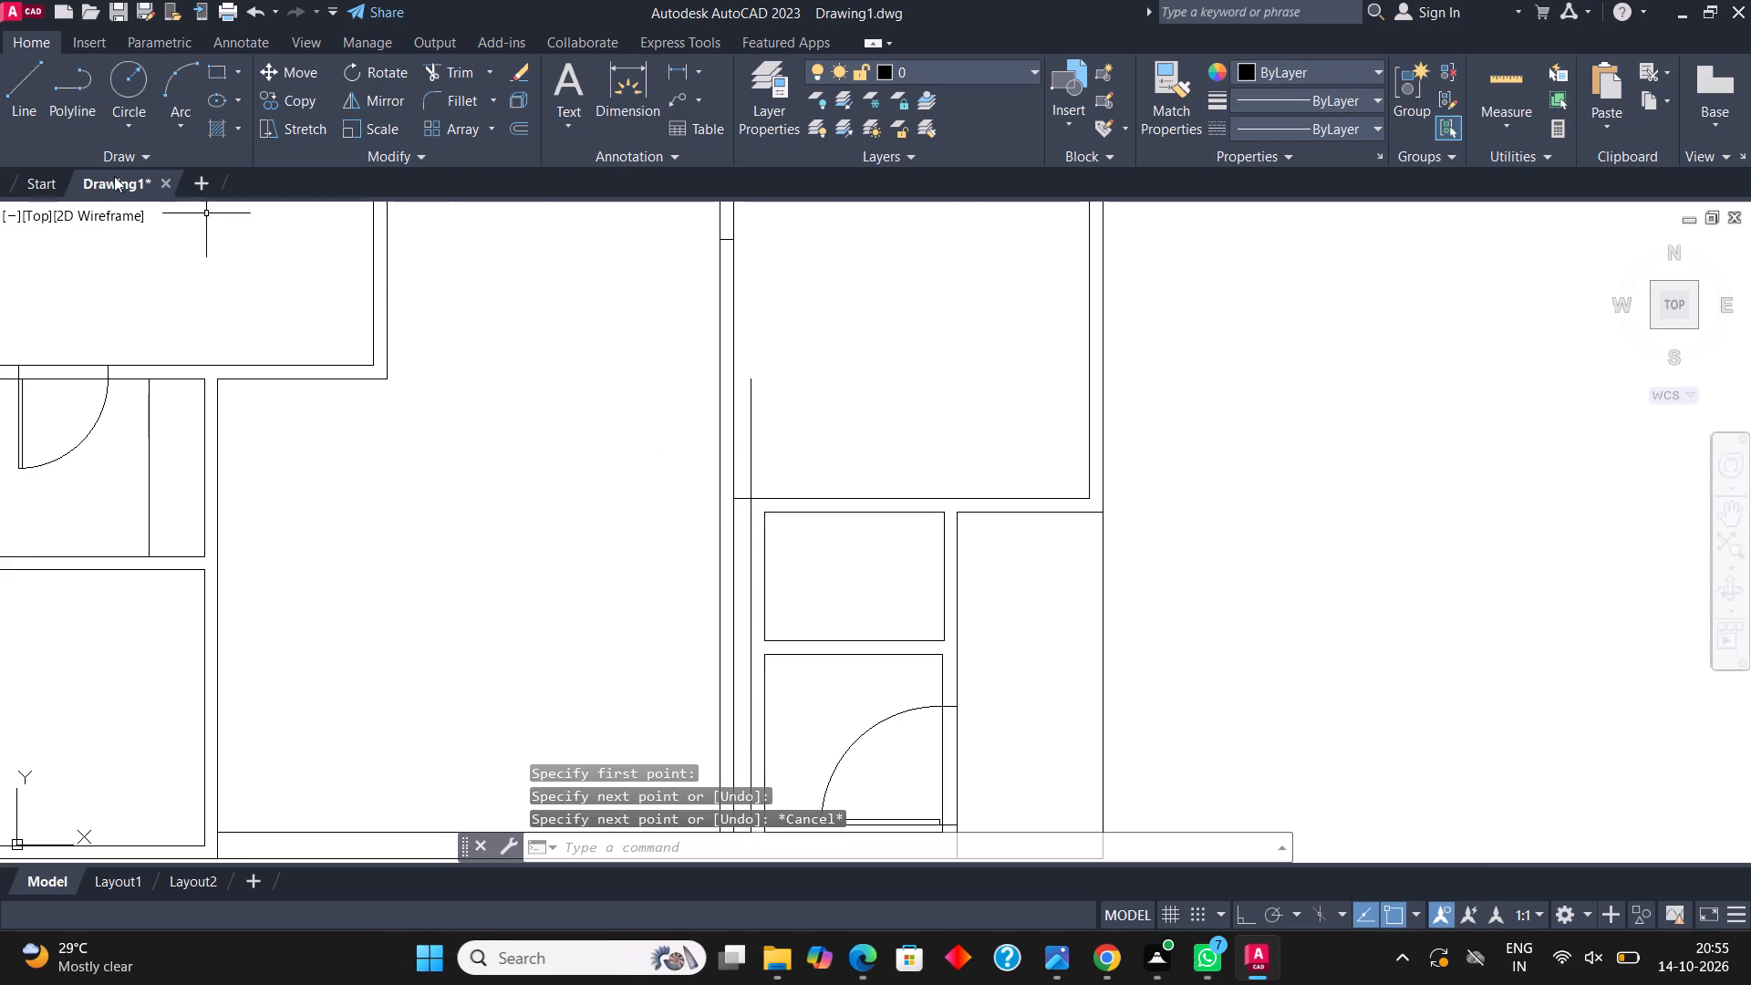
left_click(15, 108)
scroll(767, 514, "up", 1)
left_click(767, 514)
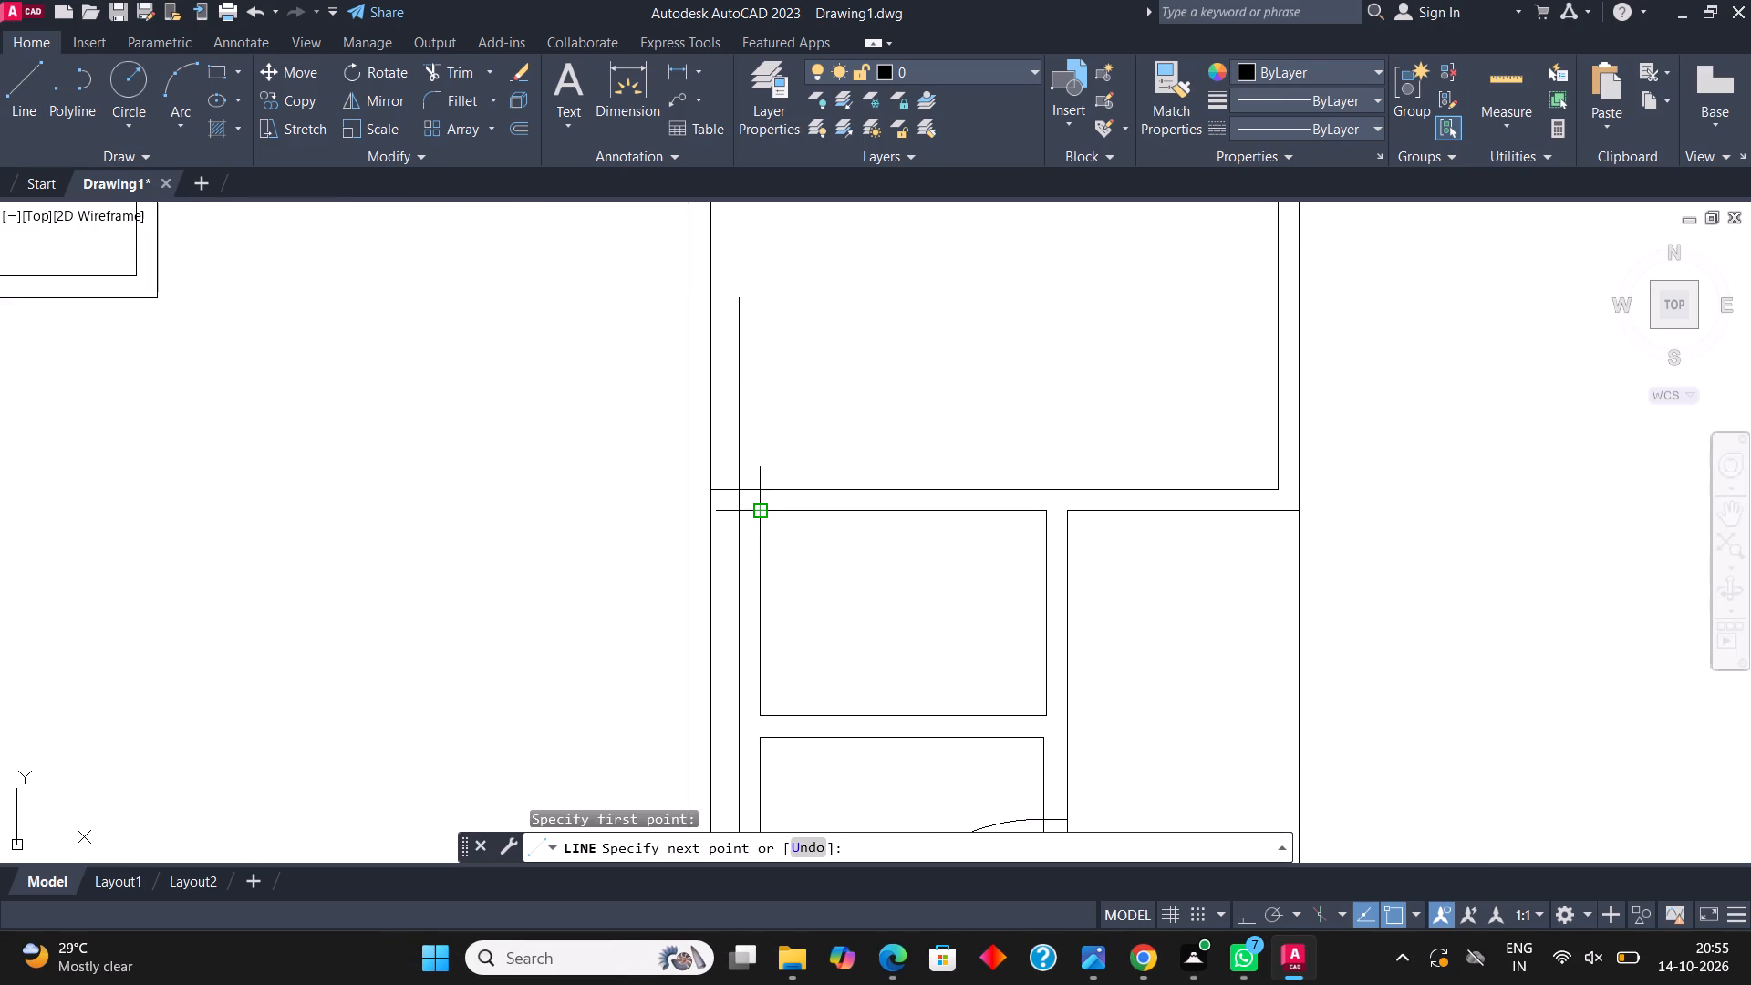
left_click(717, 515)
key("Escape")
Draw two lines extending the wall between the two lower right small rooms leftward to the new vertical wall.
left_click(26, 71)
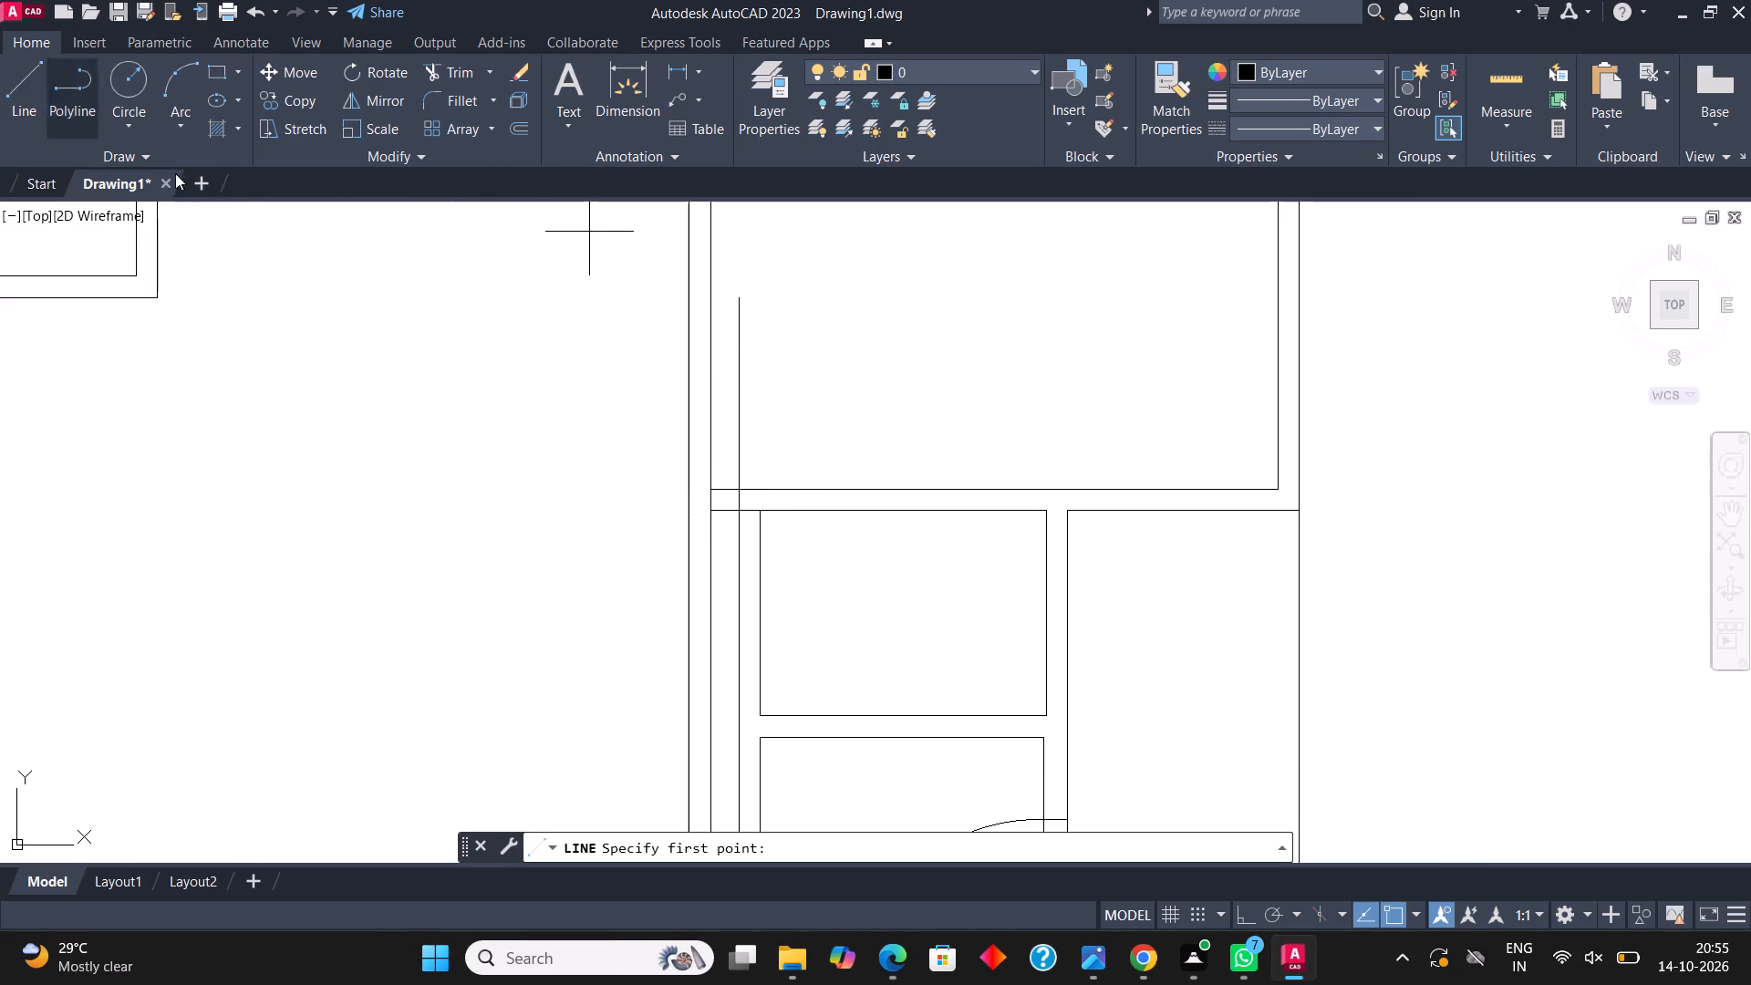
middle_click_drag(839, 472, 944, 369)
middle_click_drag(914, 574, 921, 495)
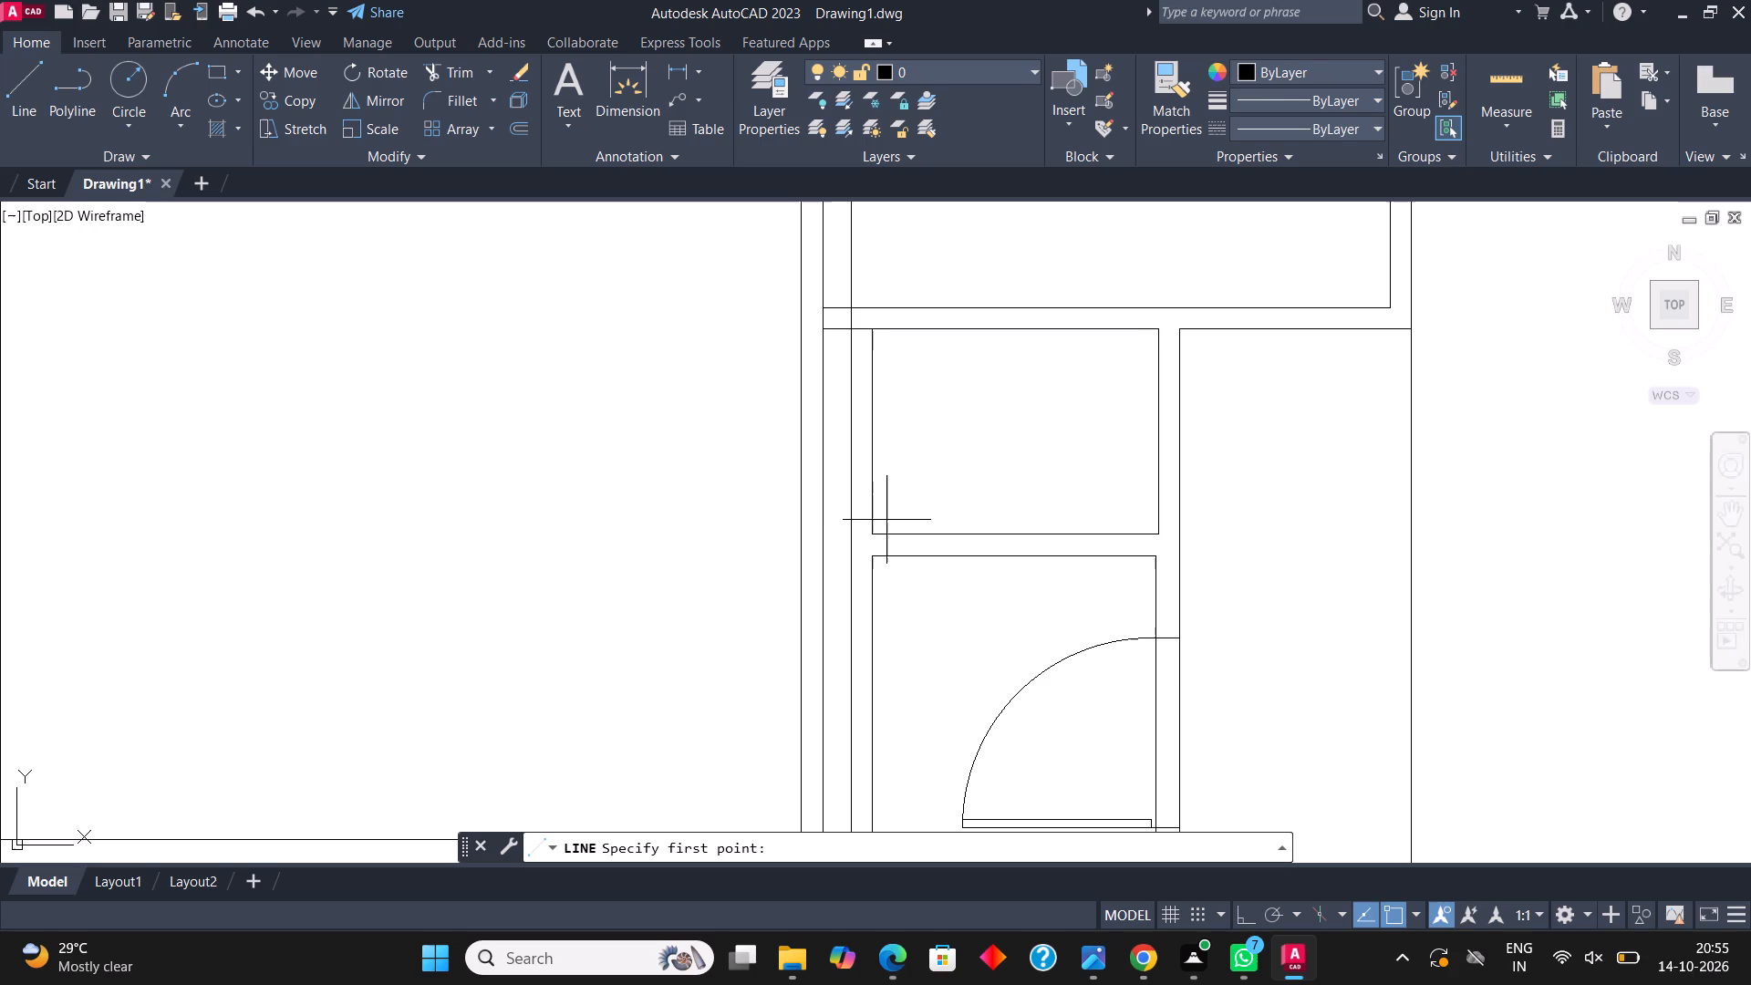
left_click(873, 532)
left_click(829, 535)
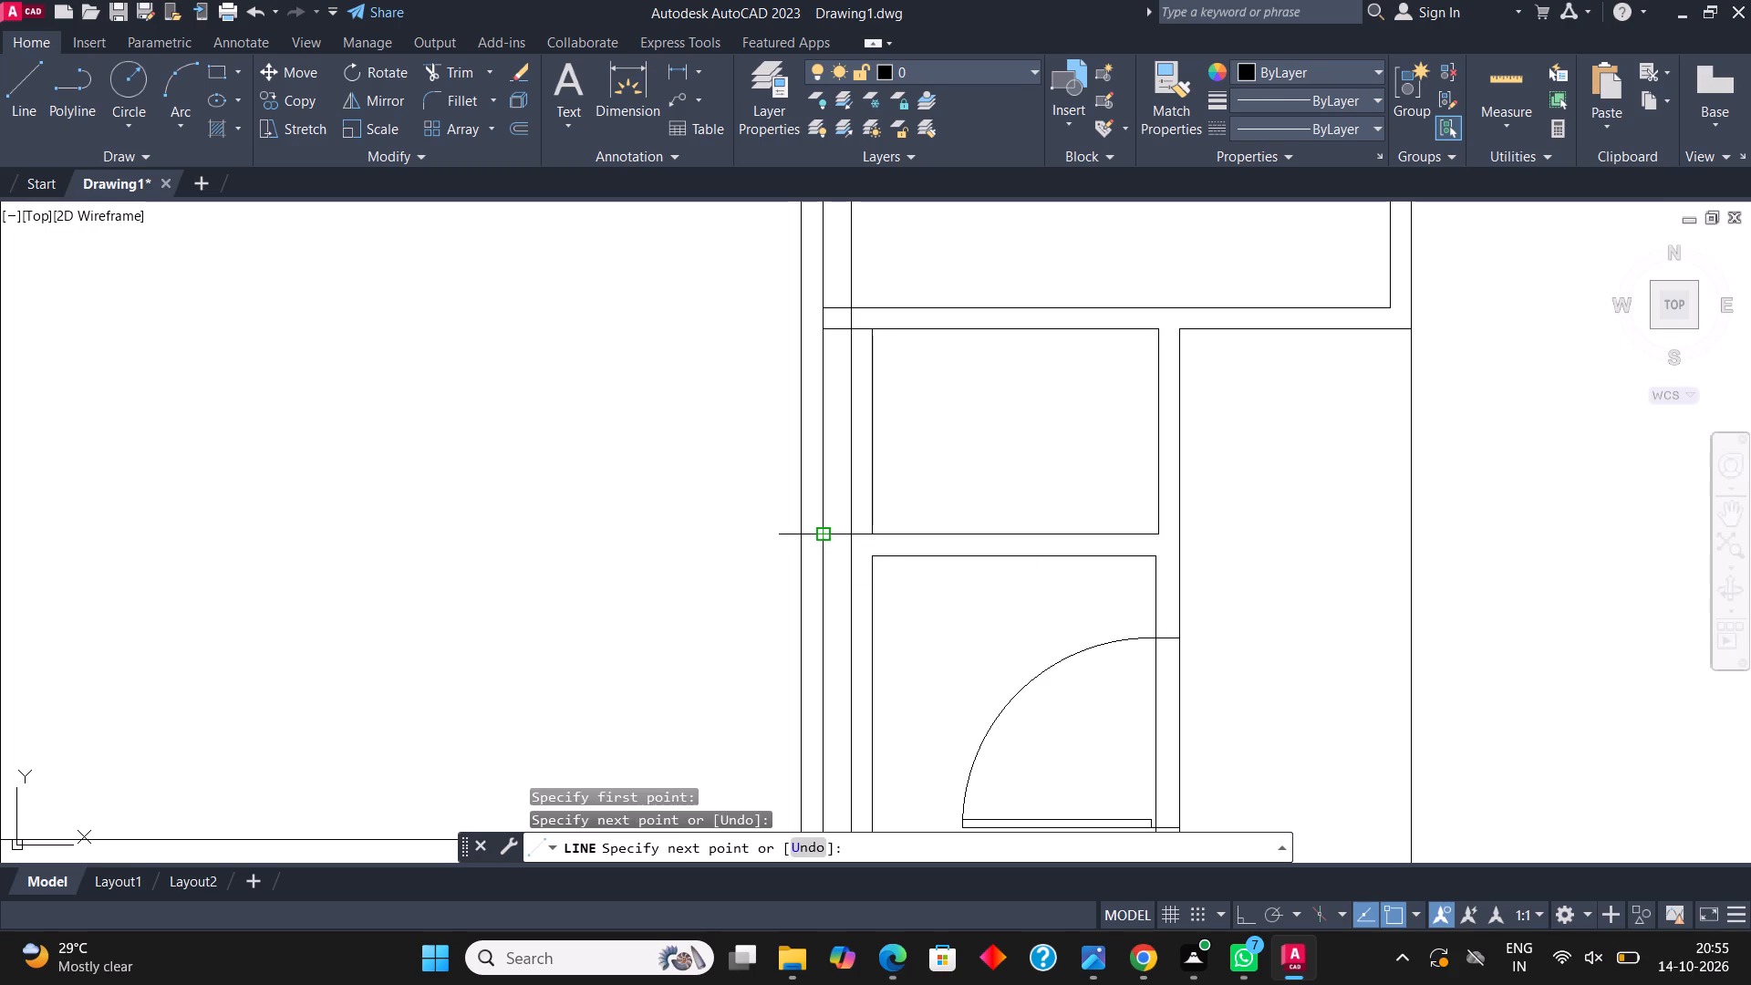
key("Escape")
left_click(40, 62)
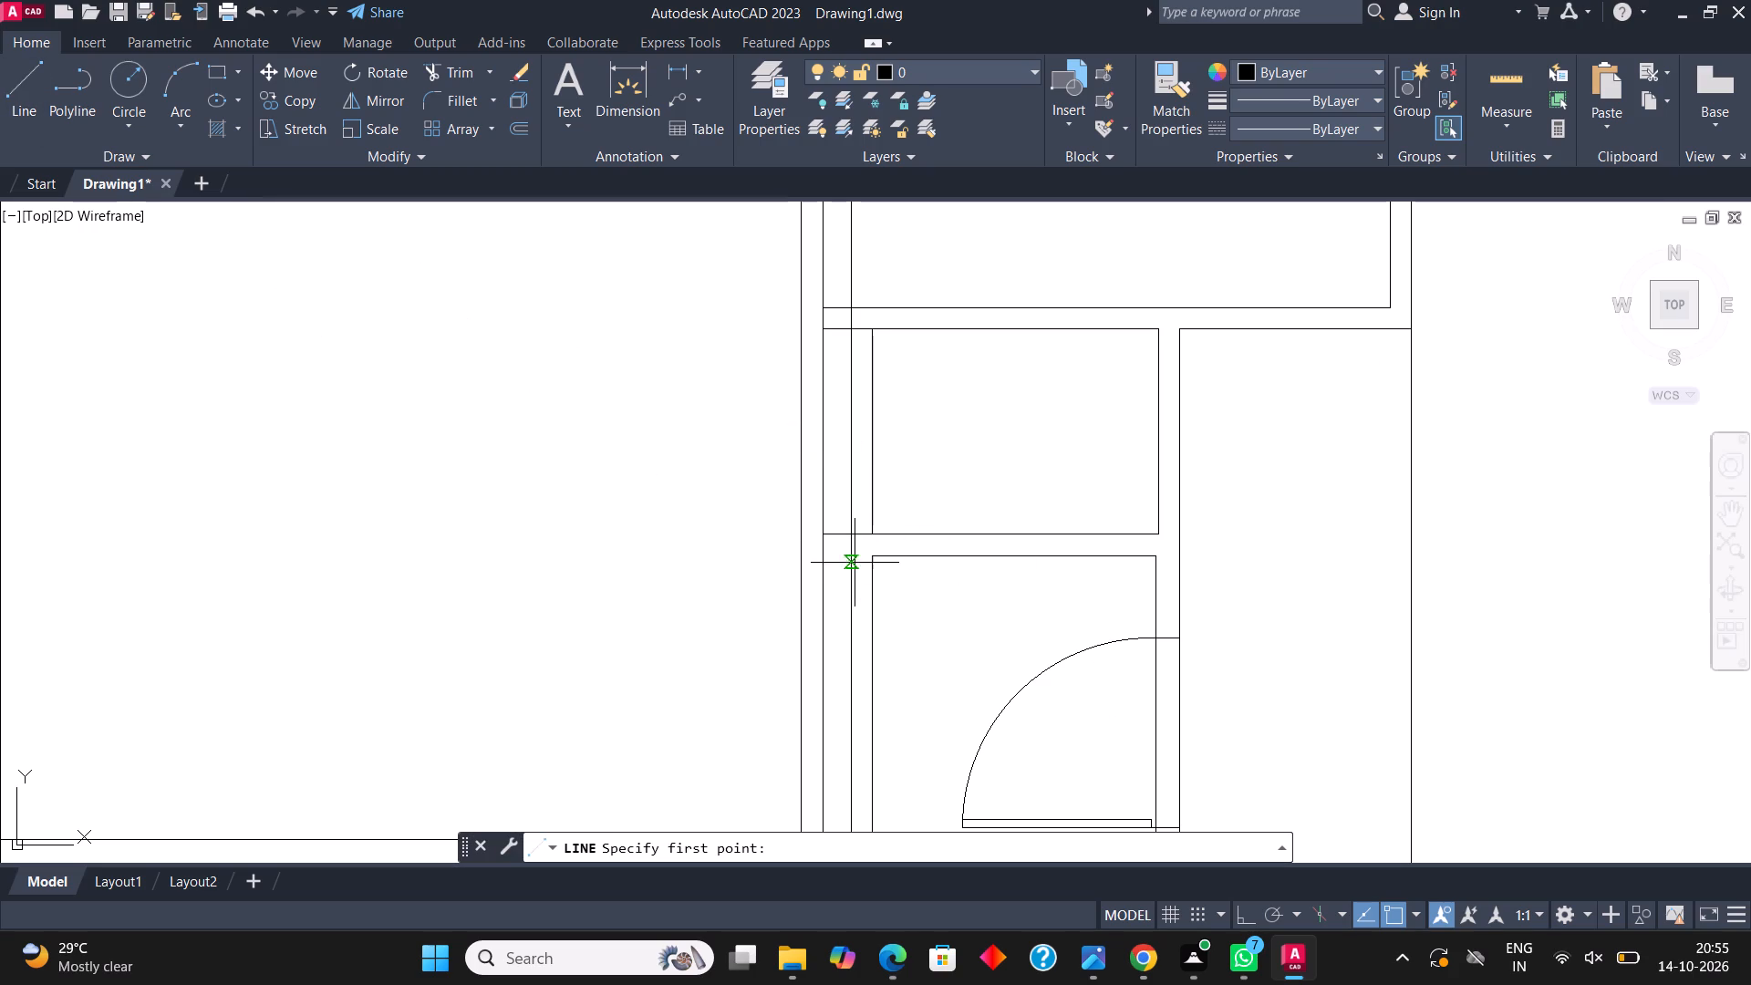
left_click(873, 555)
left_click(824, 556)
key("Escape")
Trim away the old double left wall of the two lower right small rooms, including its leftover pieces up into the middle room.
scroll(1010, 635, "down", 1)
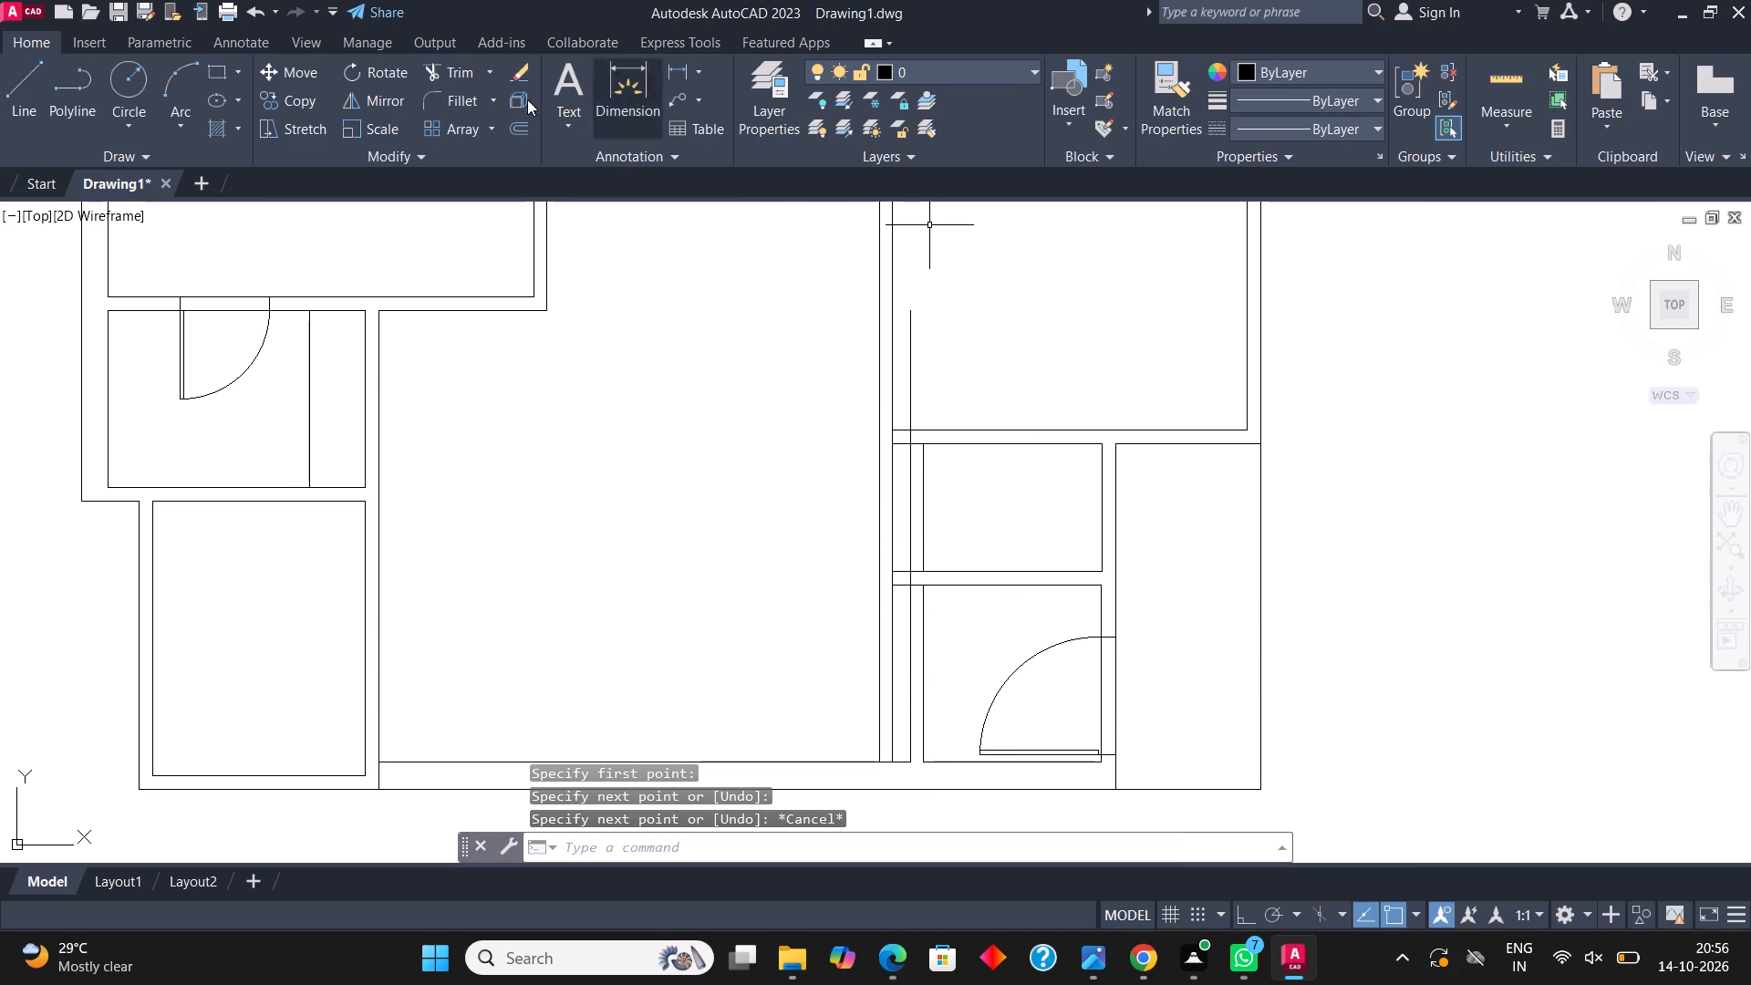
left_click(468, 76)
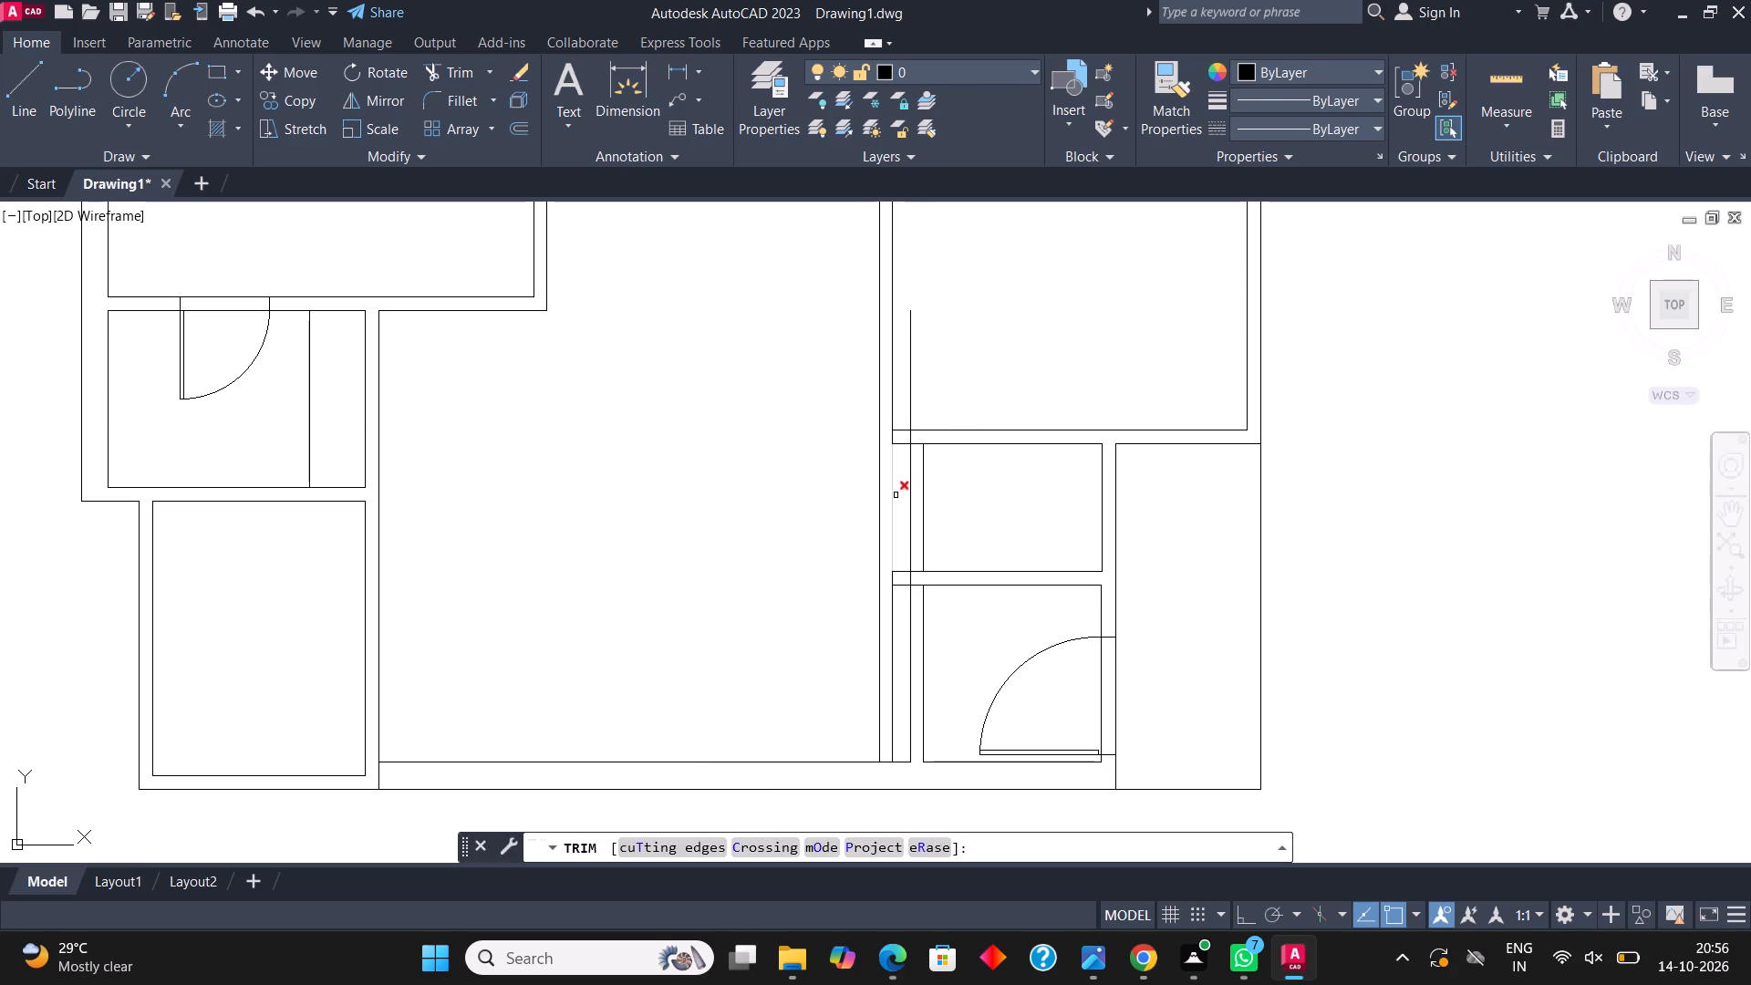
left_click(909, 503)
left_click(921, 500)
left_click(941, 483)
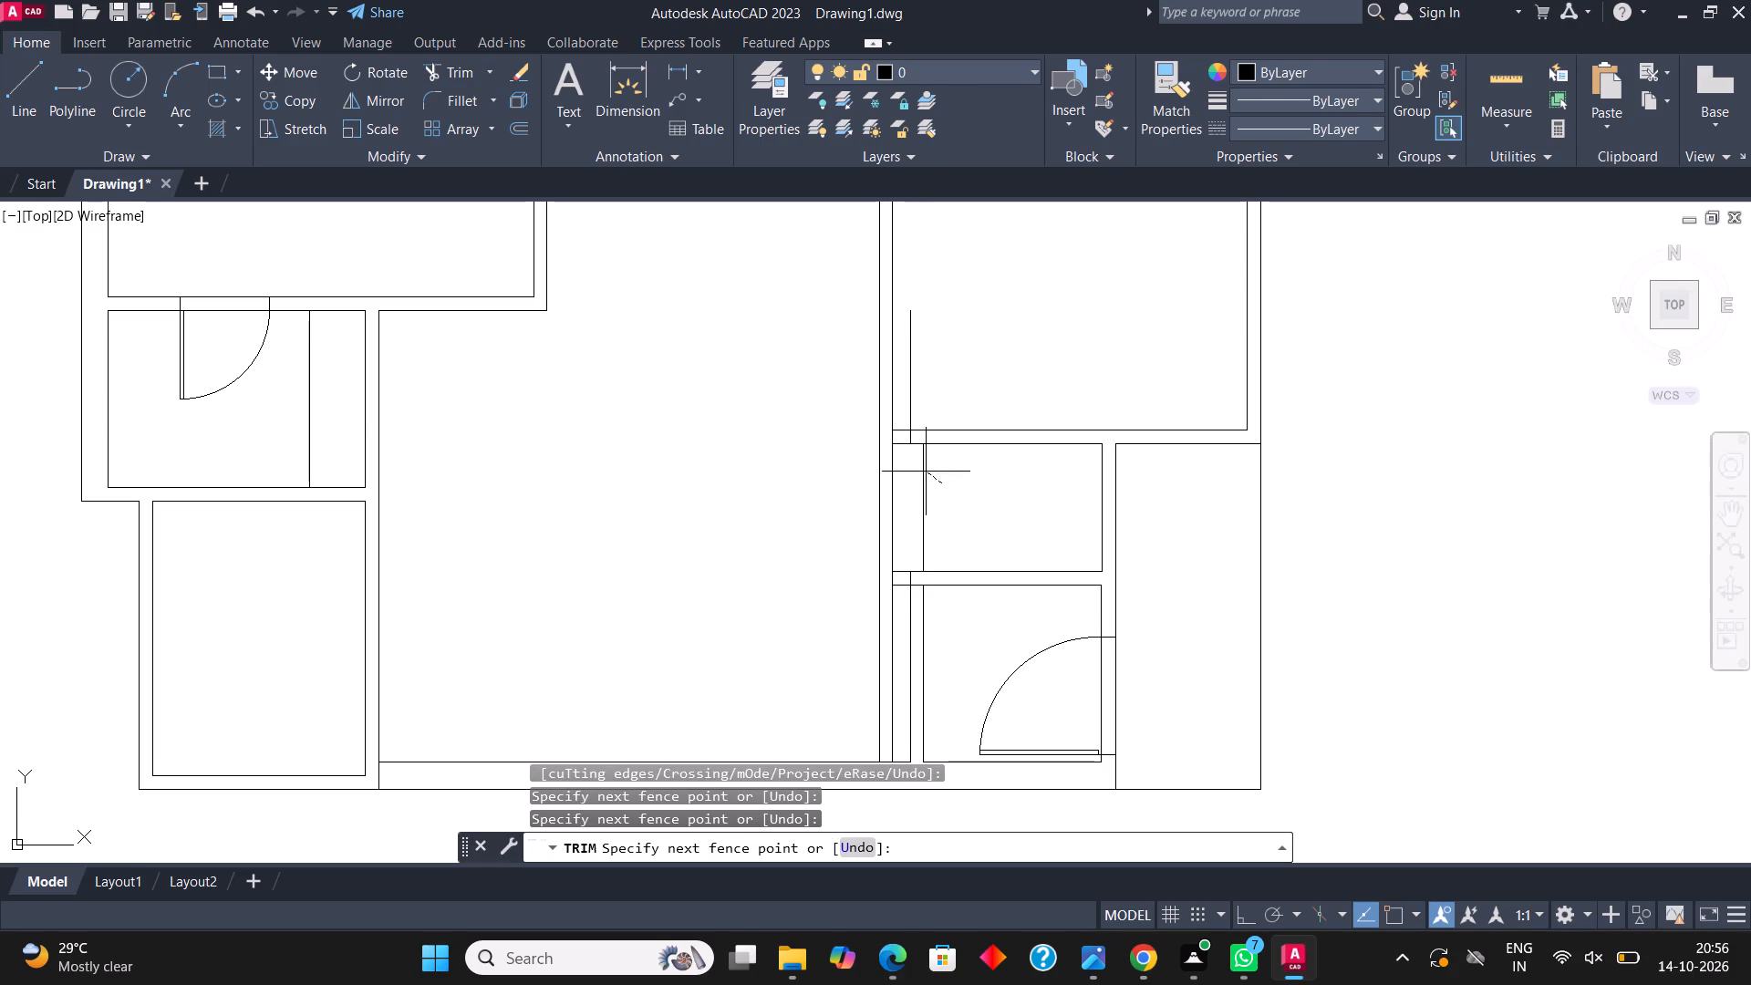
left_click(918, 467)
left_click(908, 439)
left_click(909, 392)
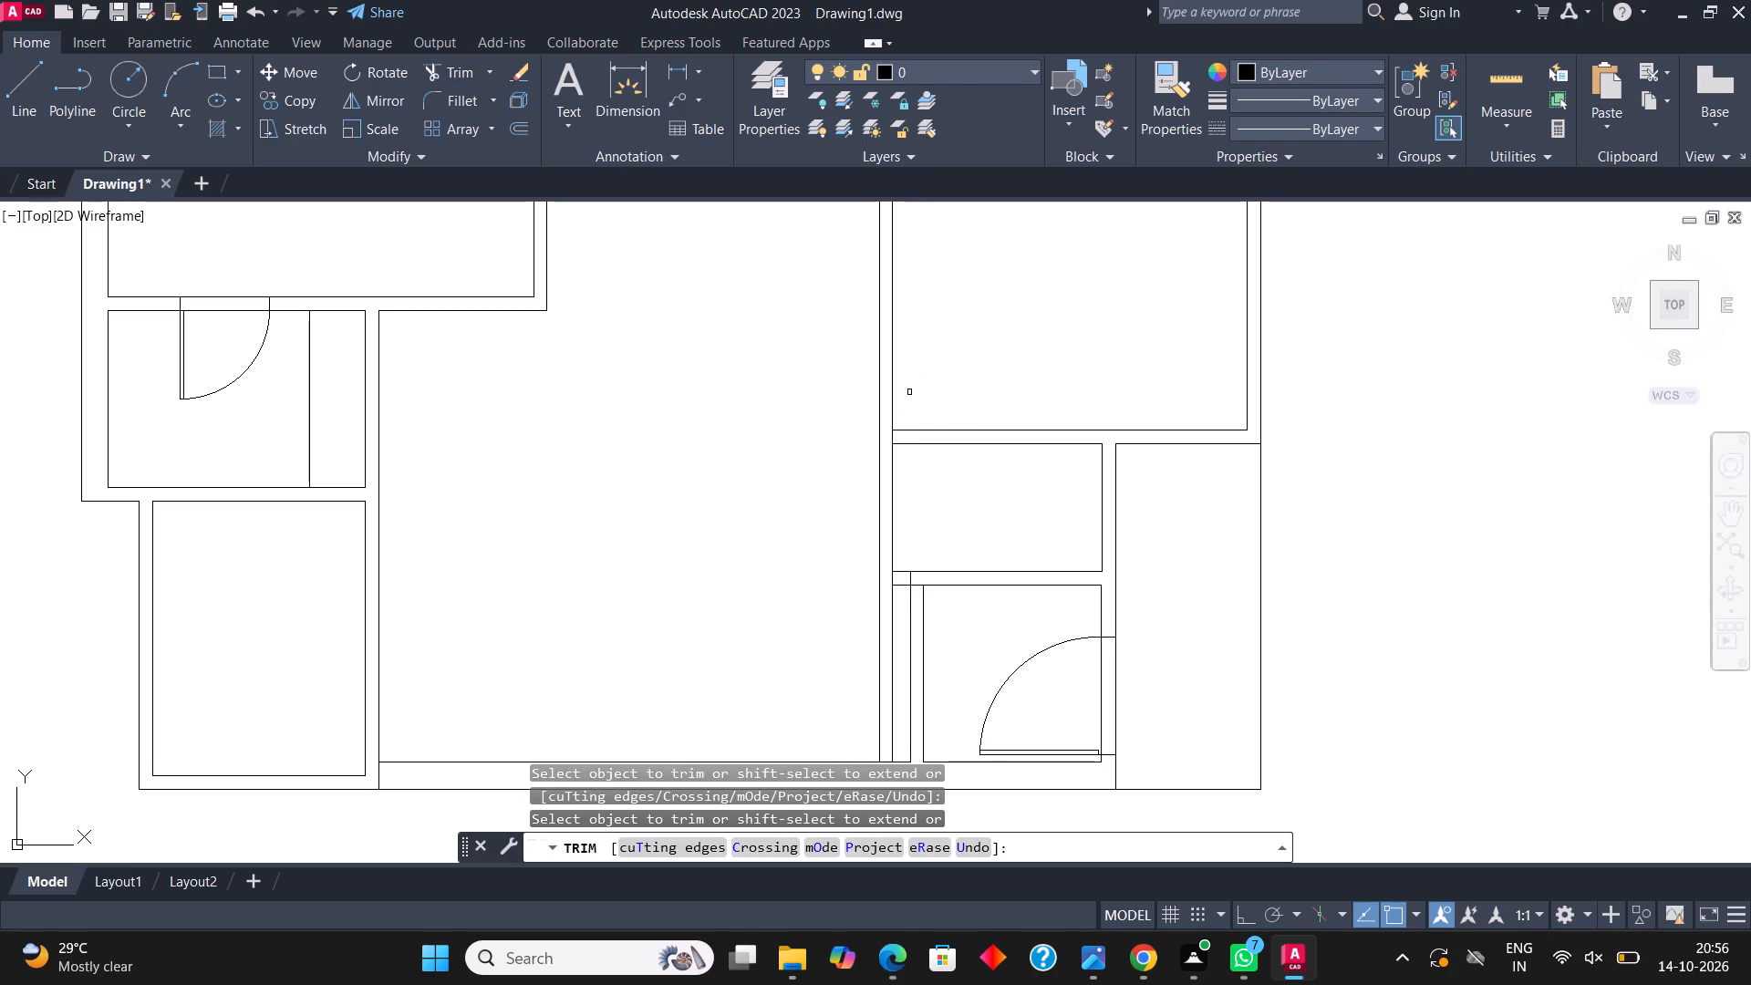
left_click(906, 625)
left_click(936, 631)
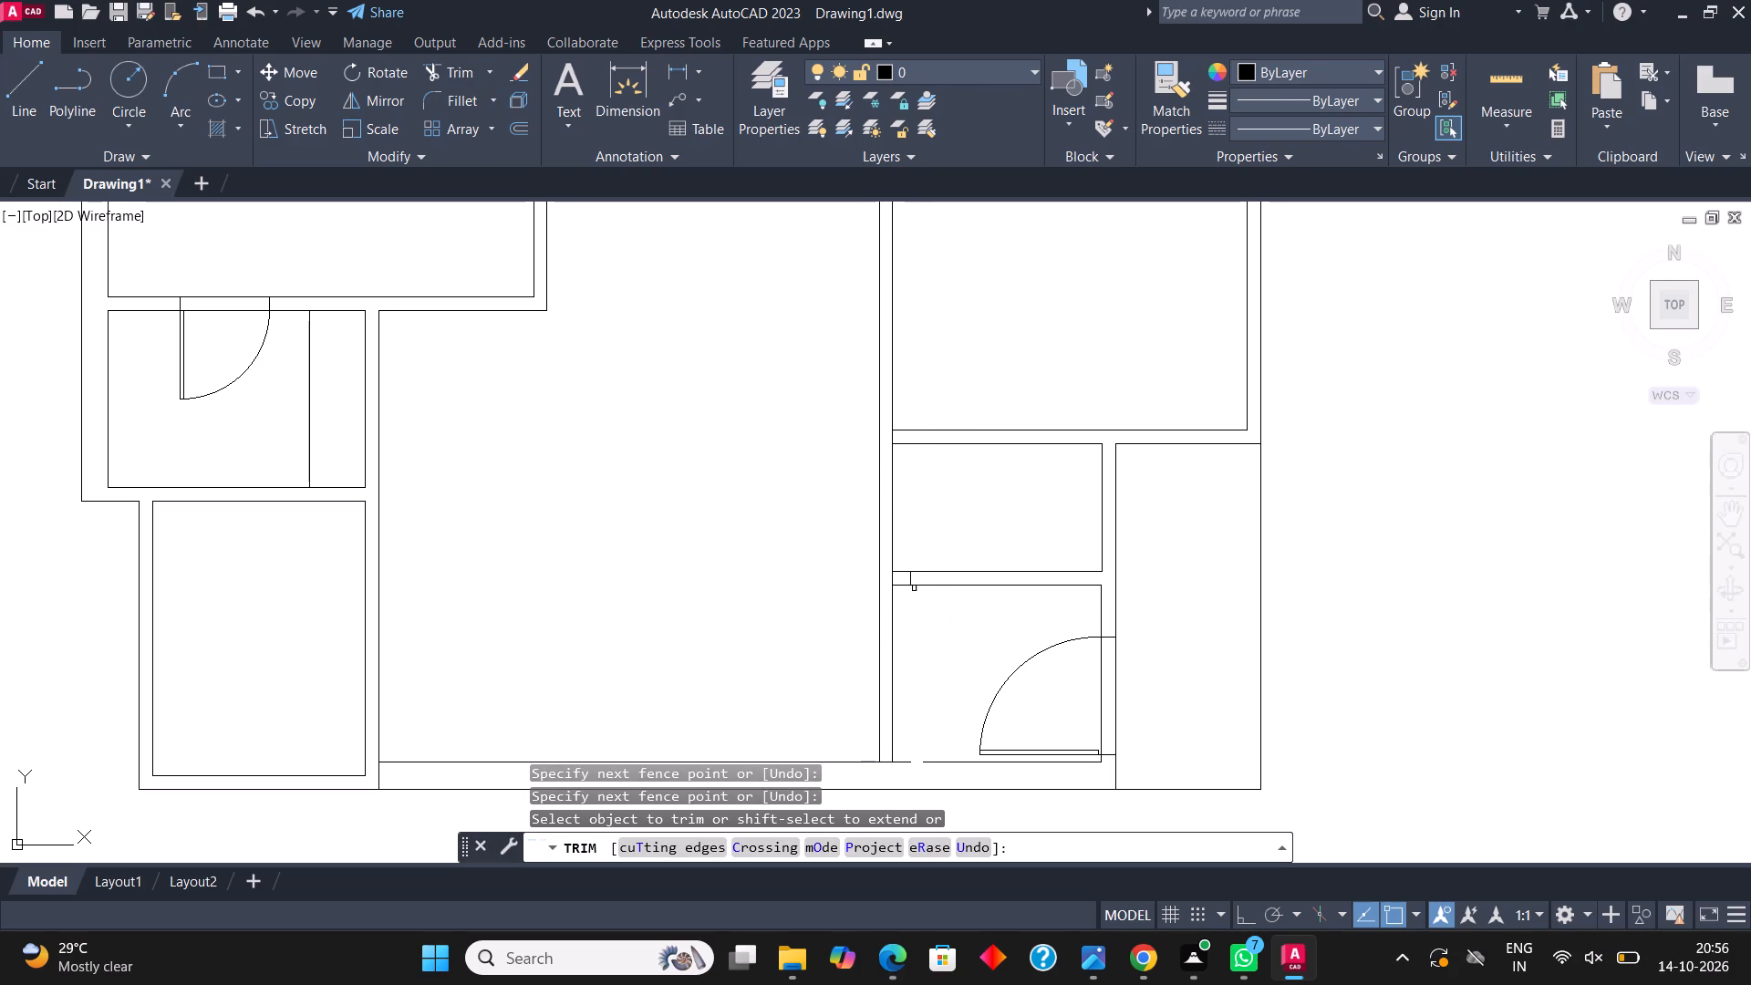
left_click(909, 577)
middle_click_drag(930, 645, 910, 522)
key("Escape")
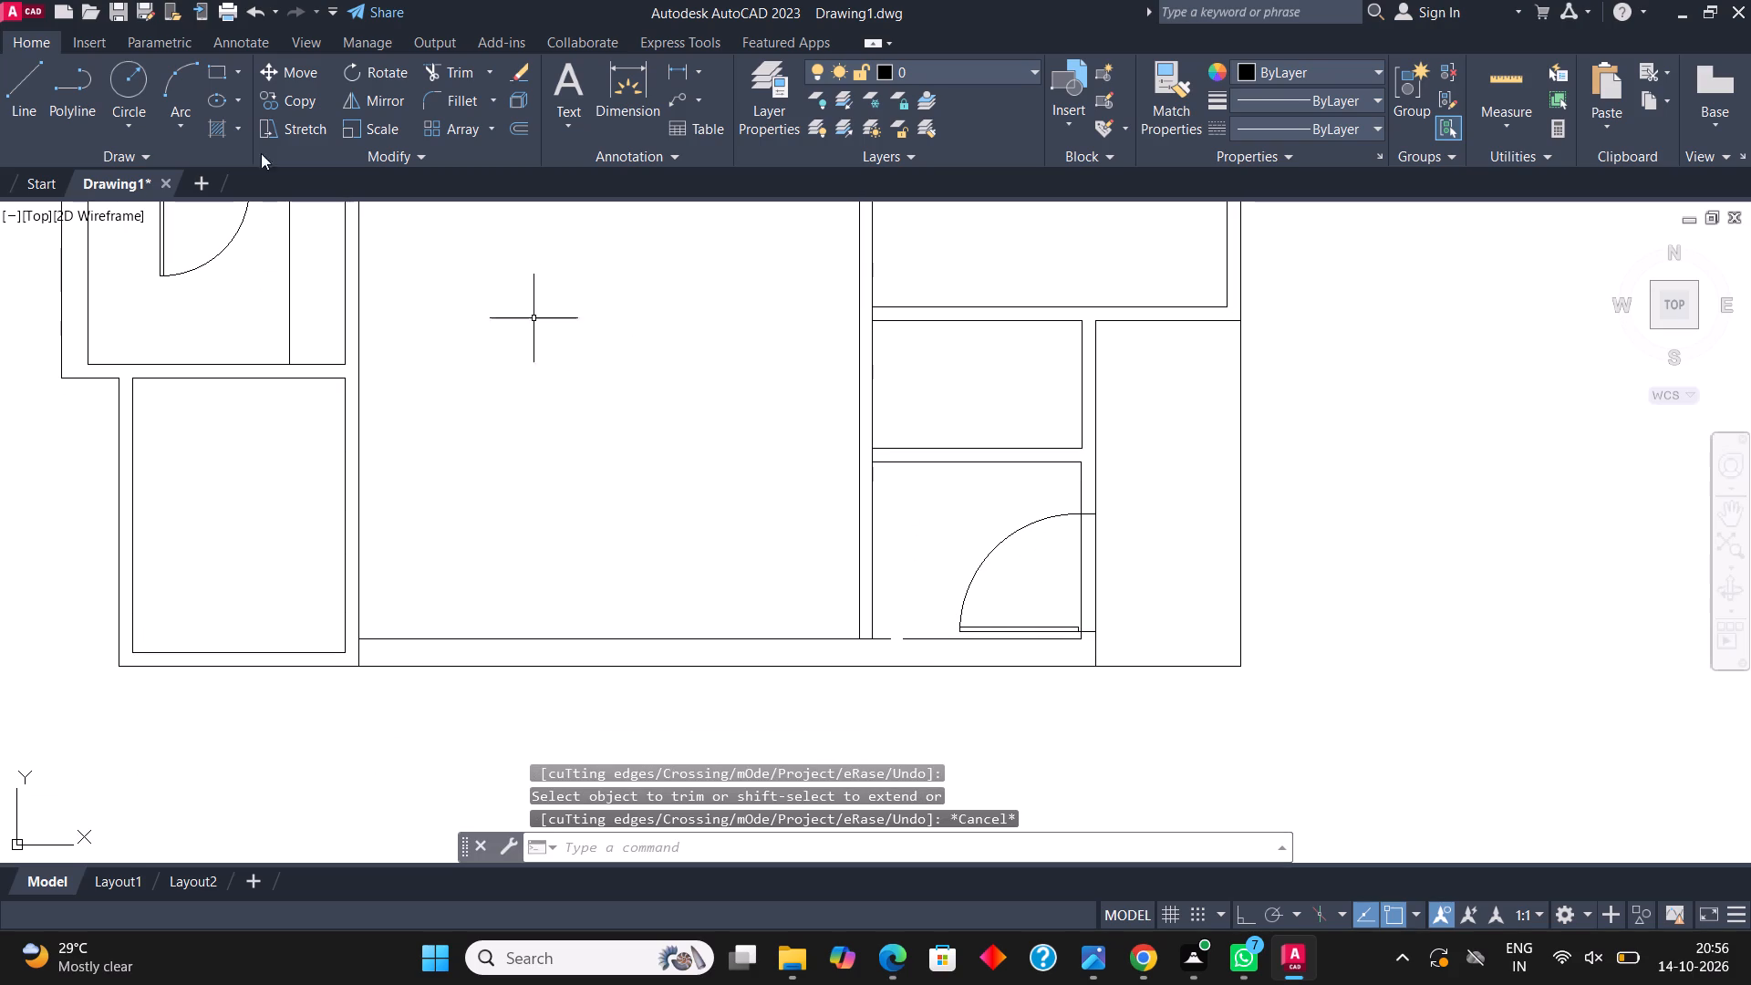
Draw a short horizontal line closing the gap in the inner bottom wall line of the lower right room.
left_click(14, 79)
scroll(899, 659, "up", 2)
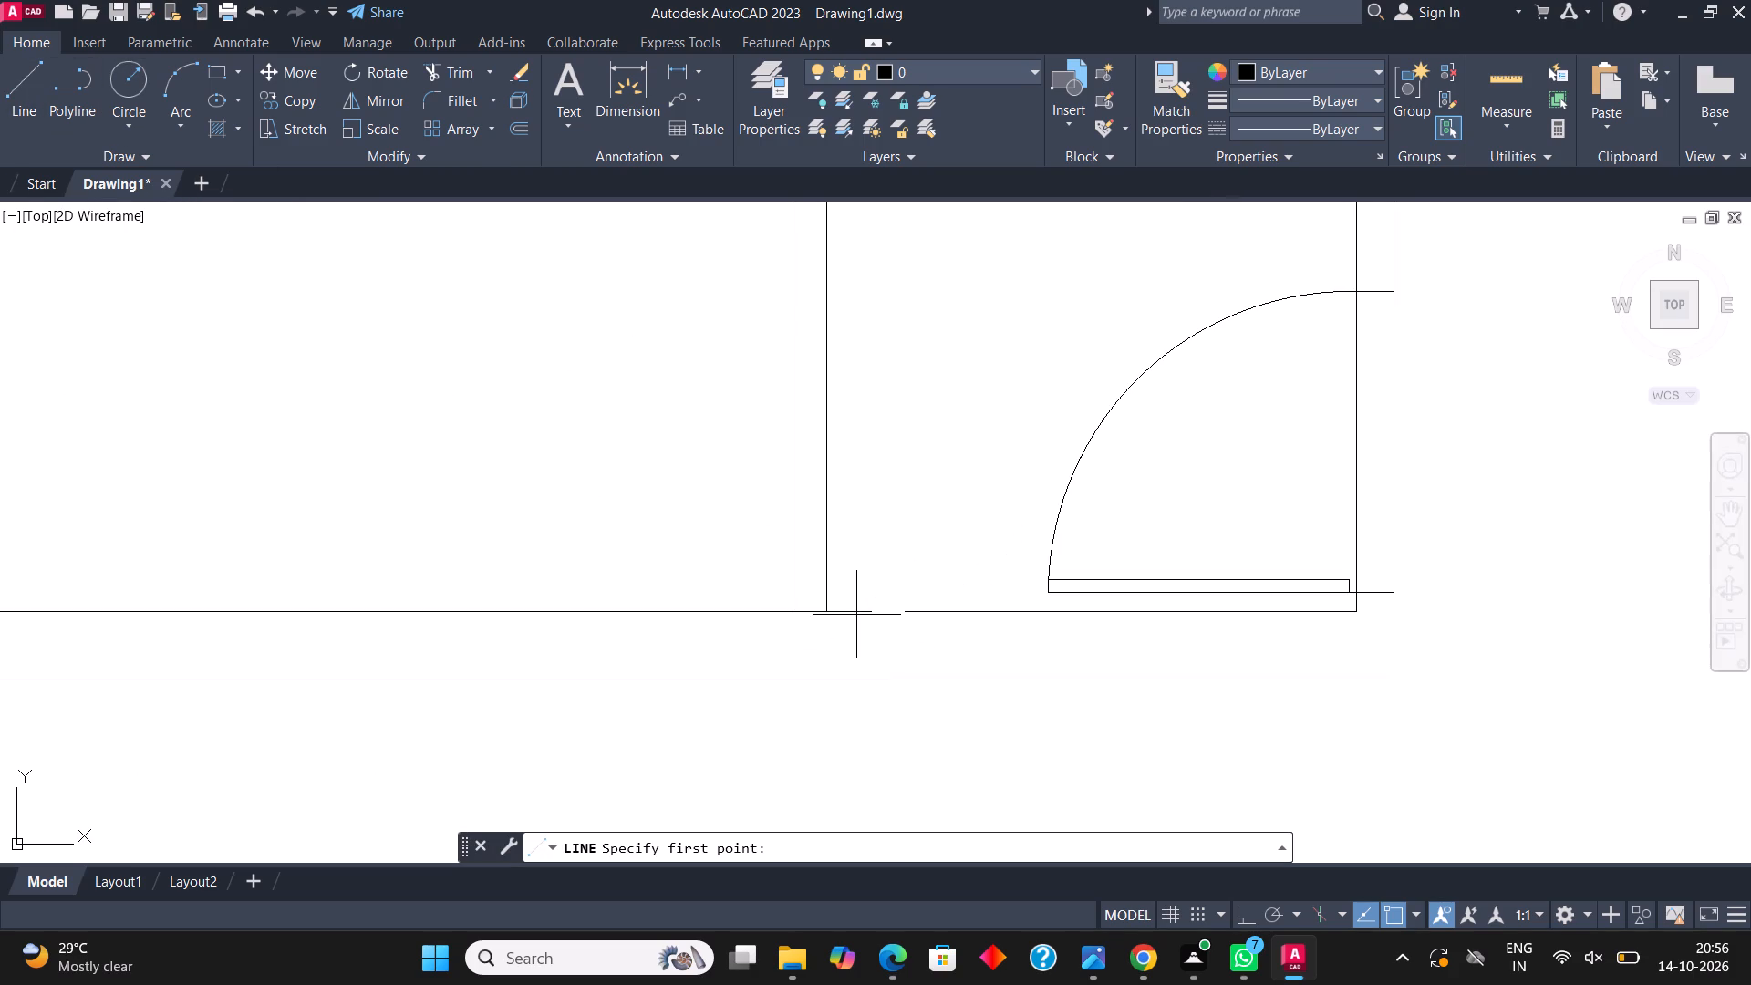
left_click(858, 616)
left_click(944, 617)
key("Escape")
Draw a short horizontal line across the right middle room's double left wall, below the existing stub's end line.
scroll(879, 783, "down", 3)
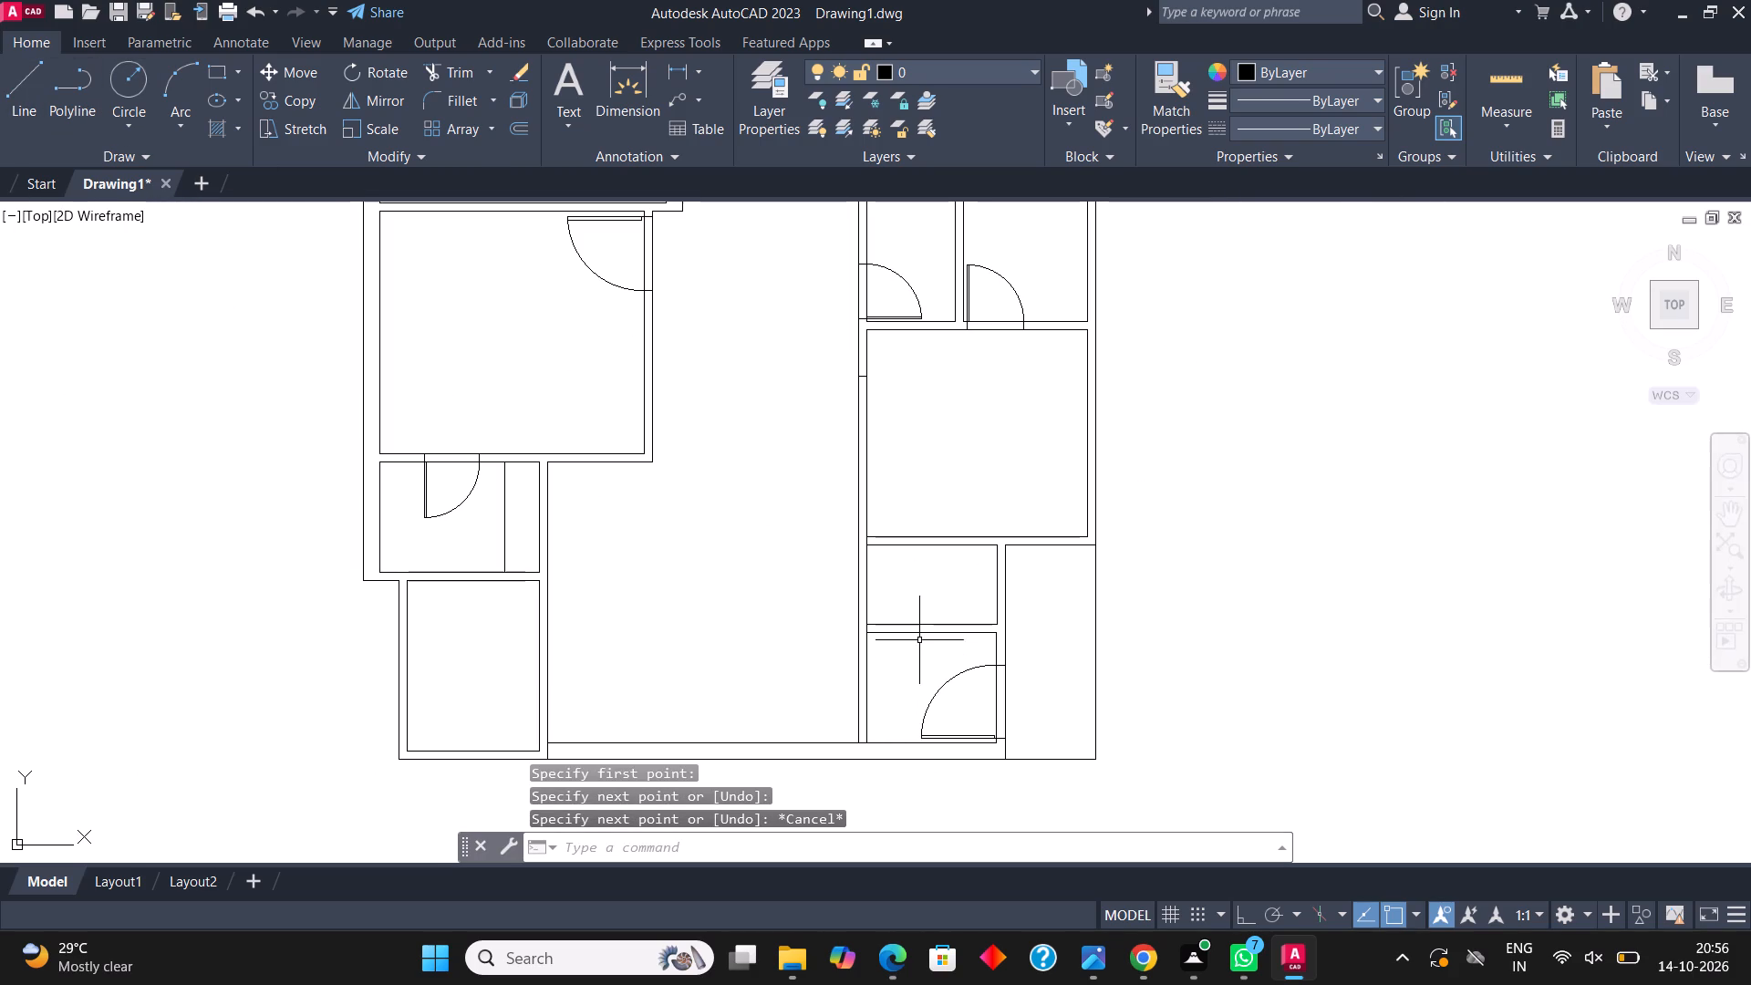
scroll(870, 384, "up", 3)
middle_click(867, 384)
scroll(867, 420, "down", 3)
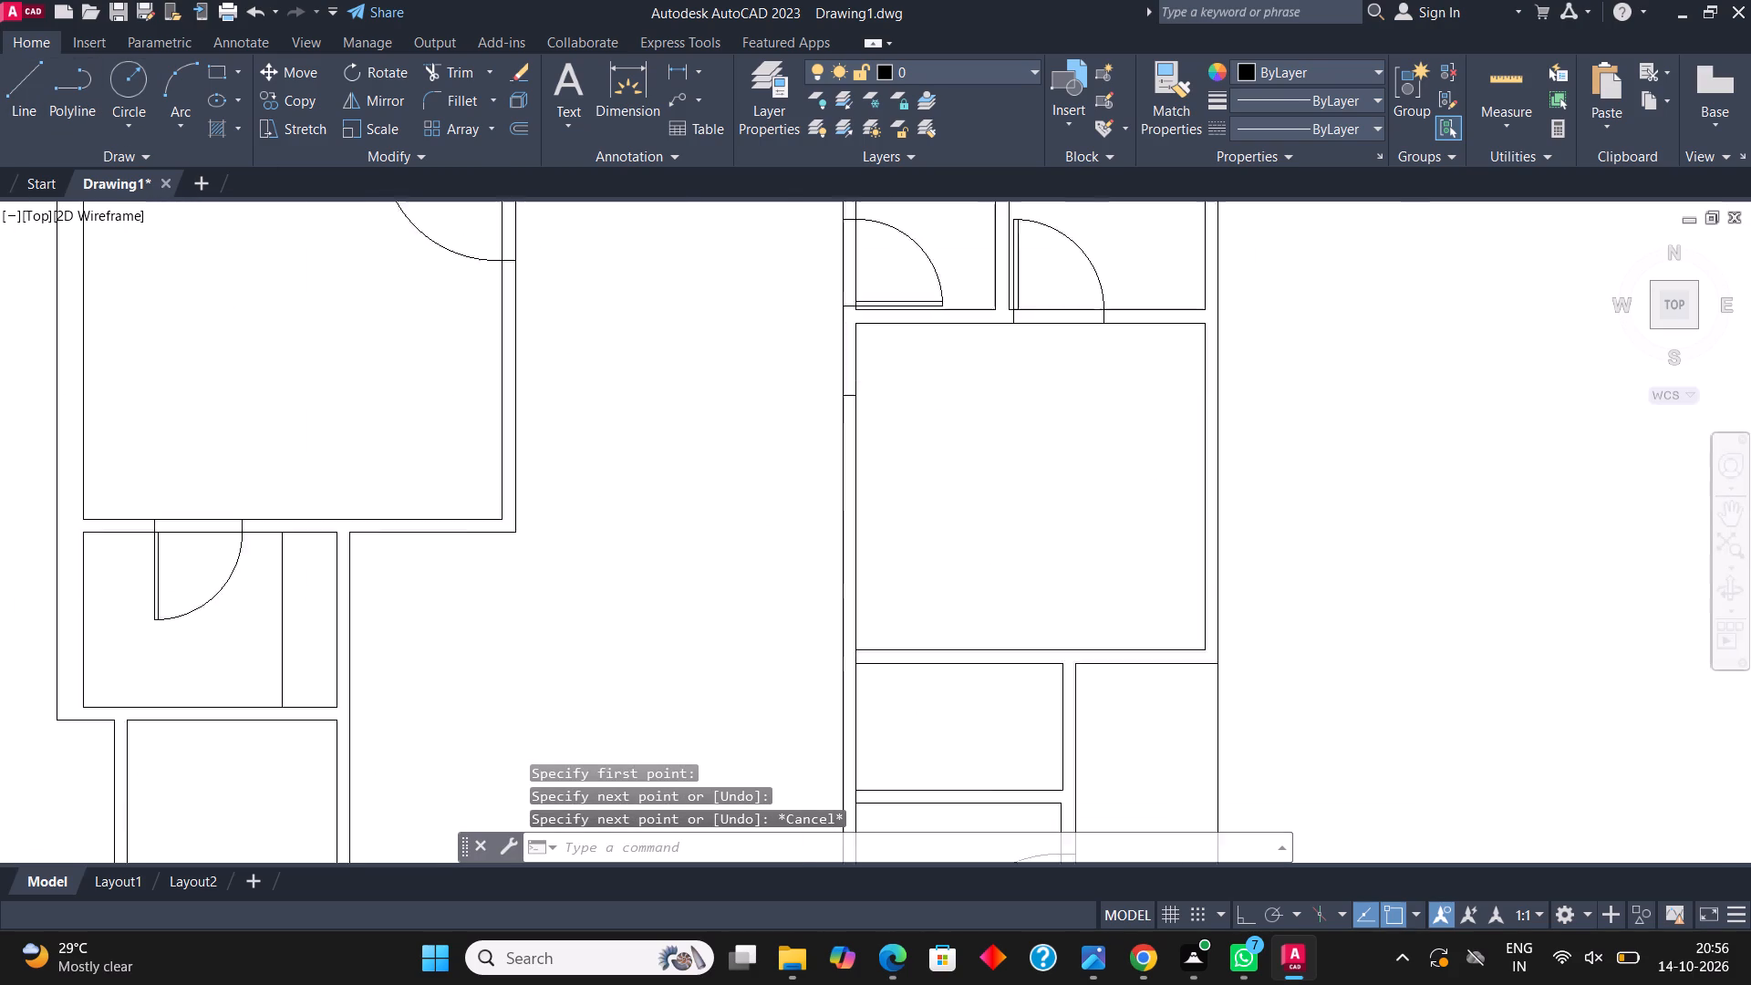
scroll(887, 555, "up", 2)
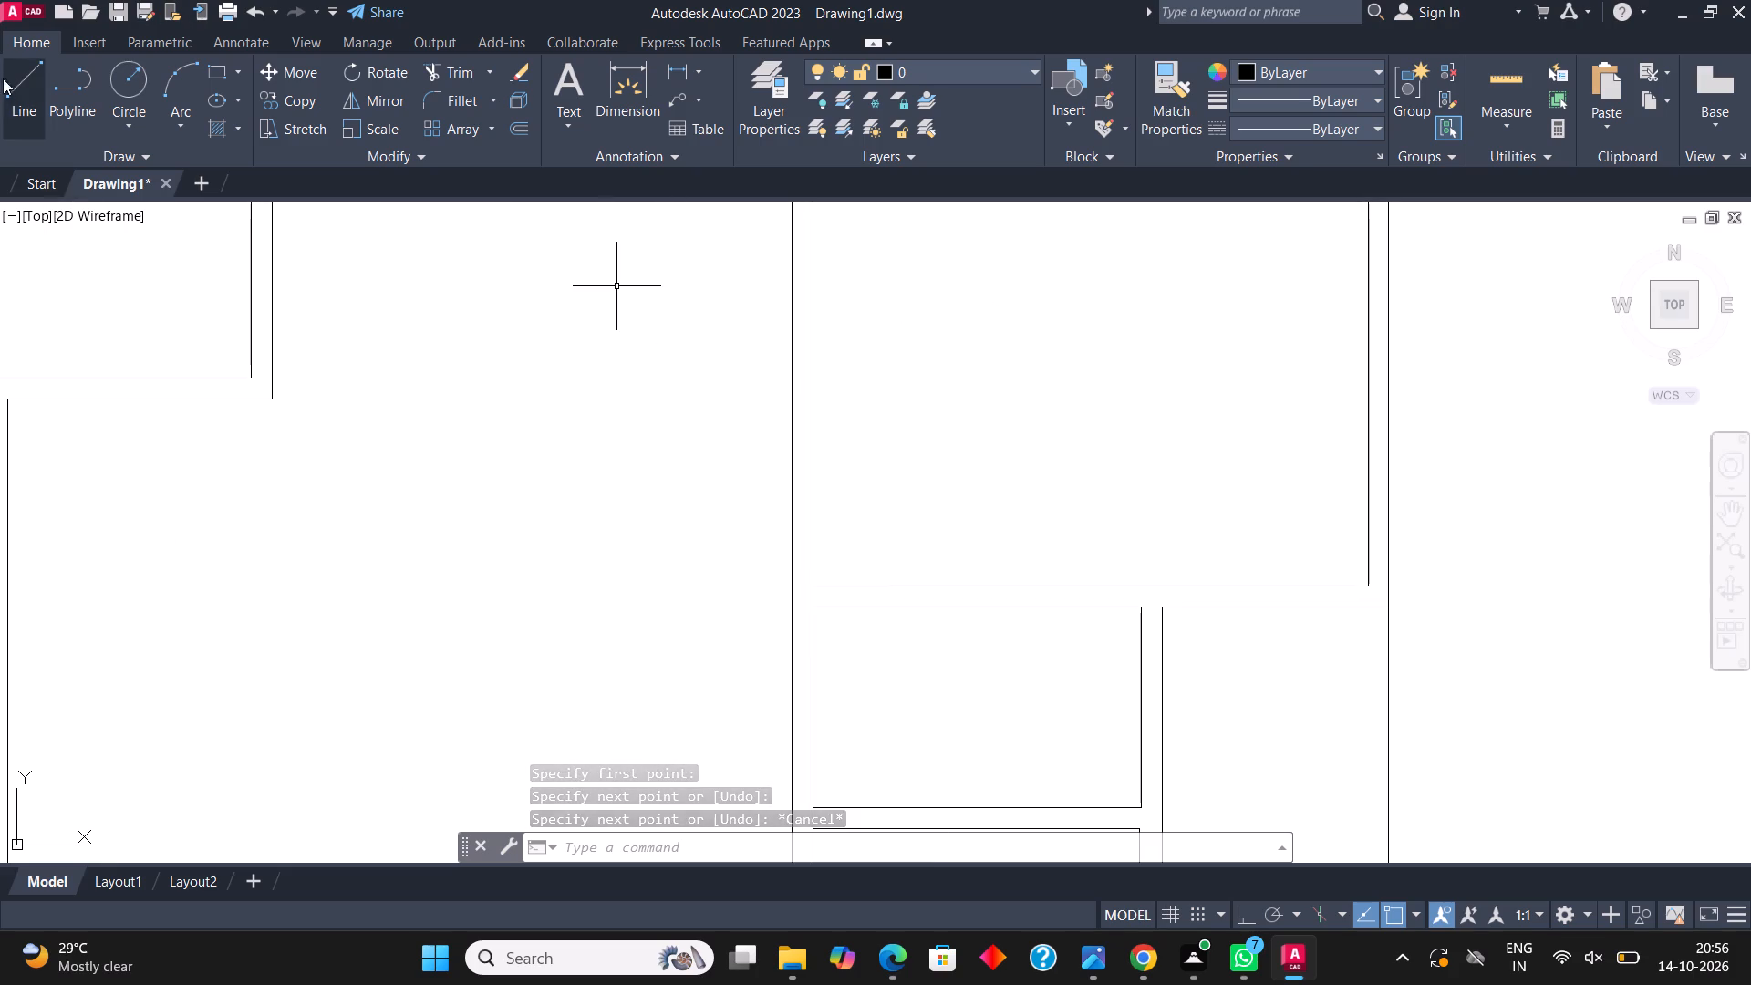
left_click(5, 88)
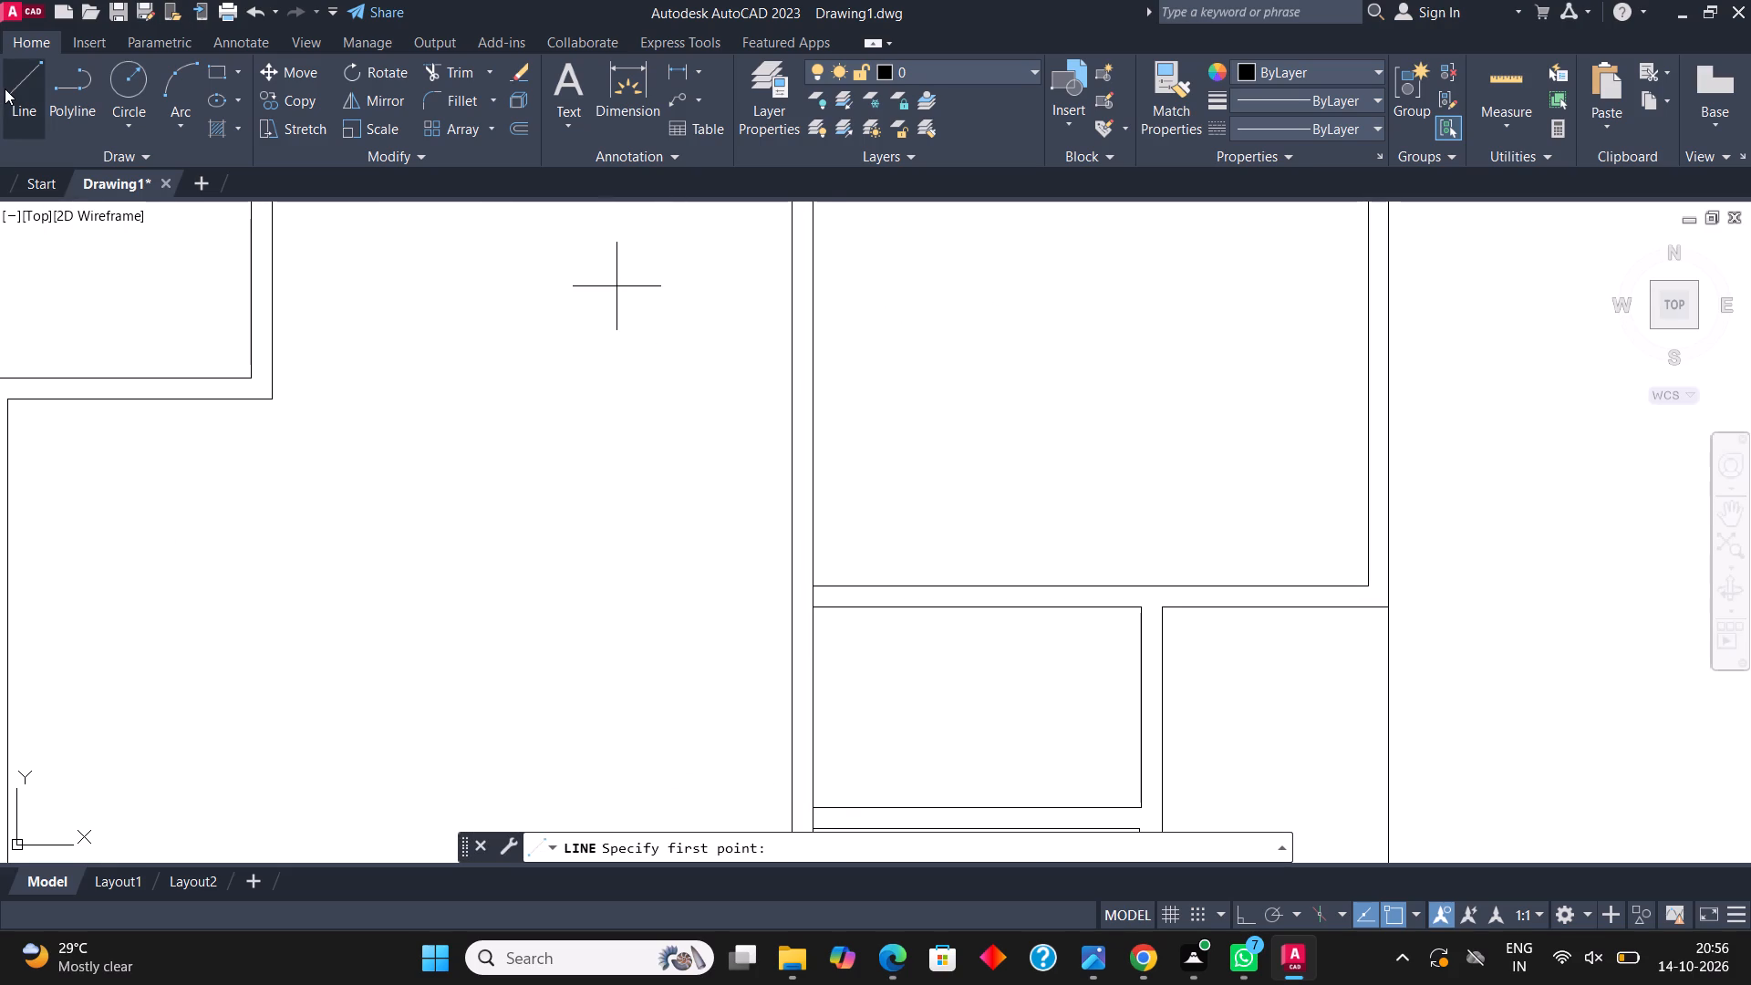
middle_click_drag(860, 467, 860, 552)
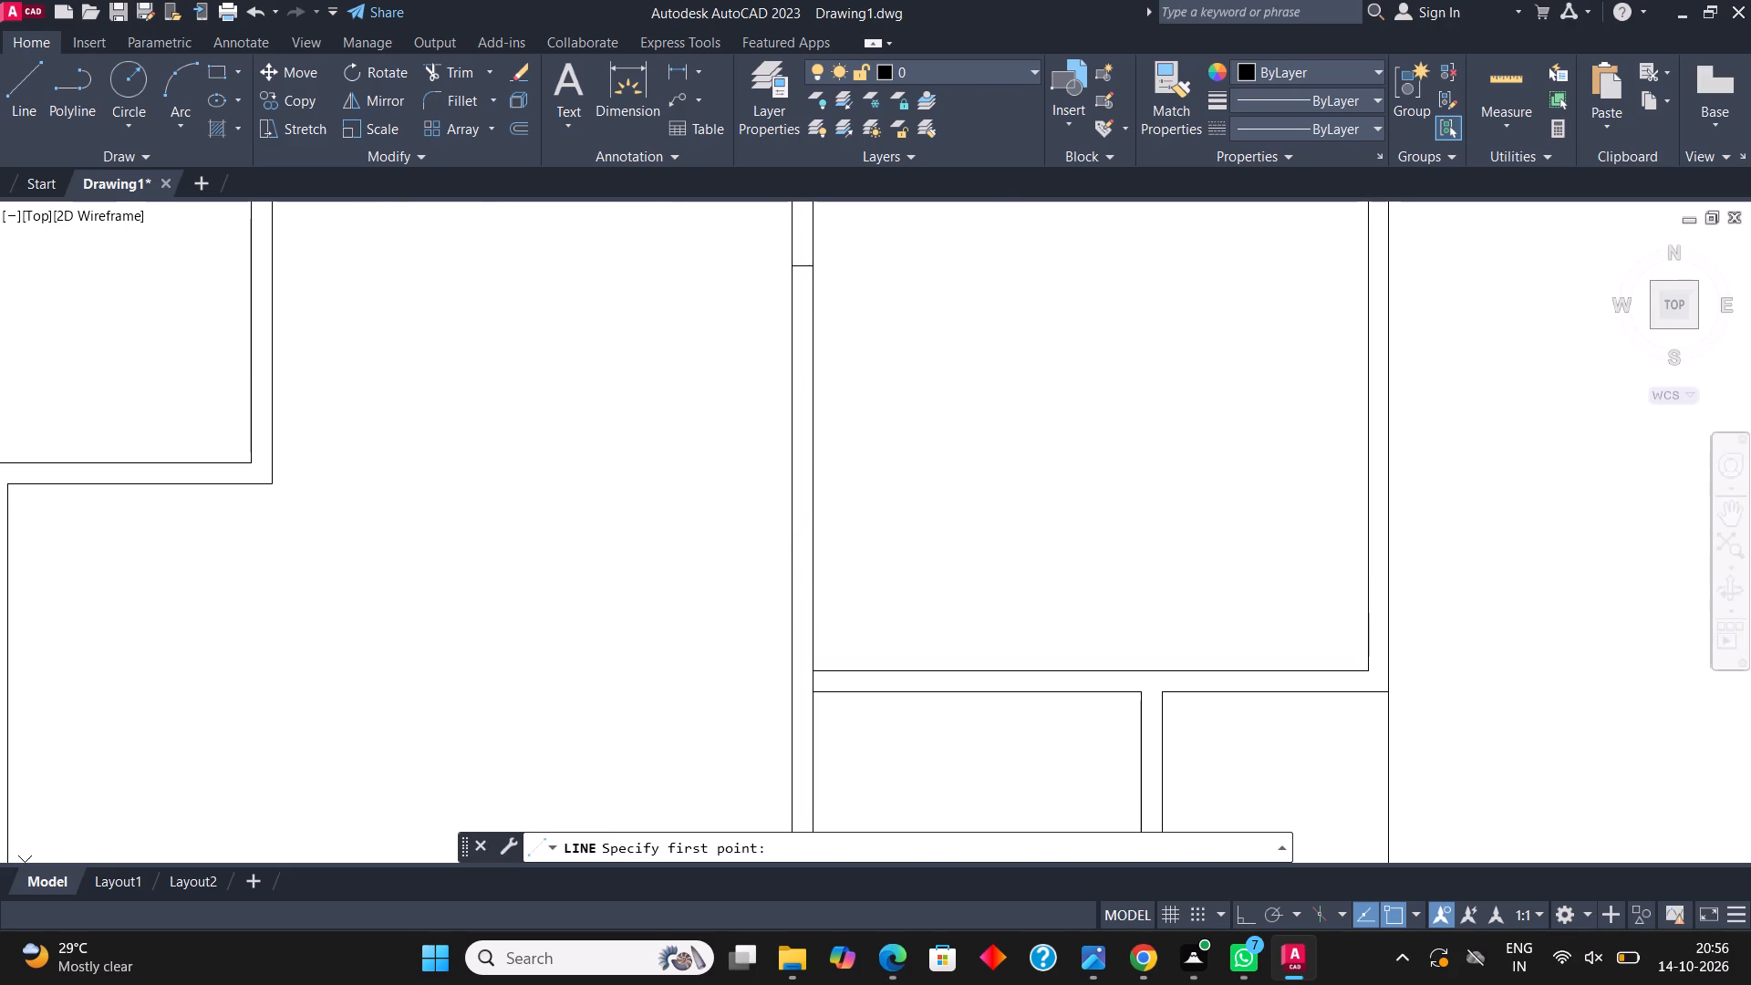
scroll(860, 562, "down", 1)
scroll(822, 528, "up", 1)
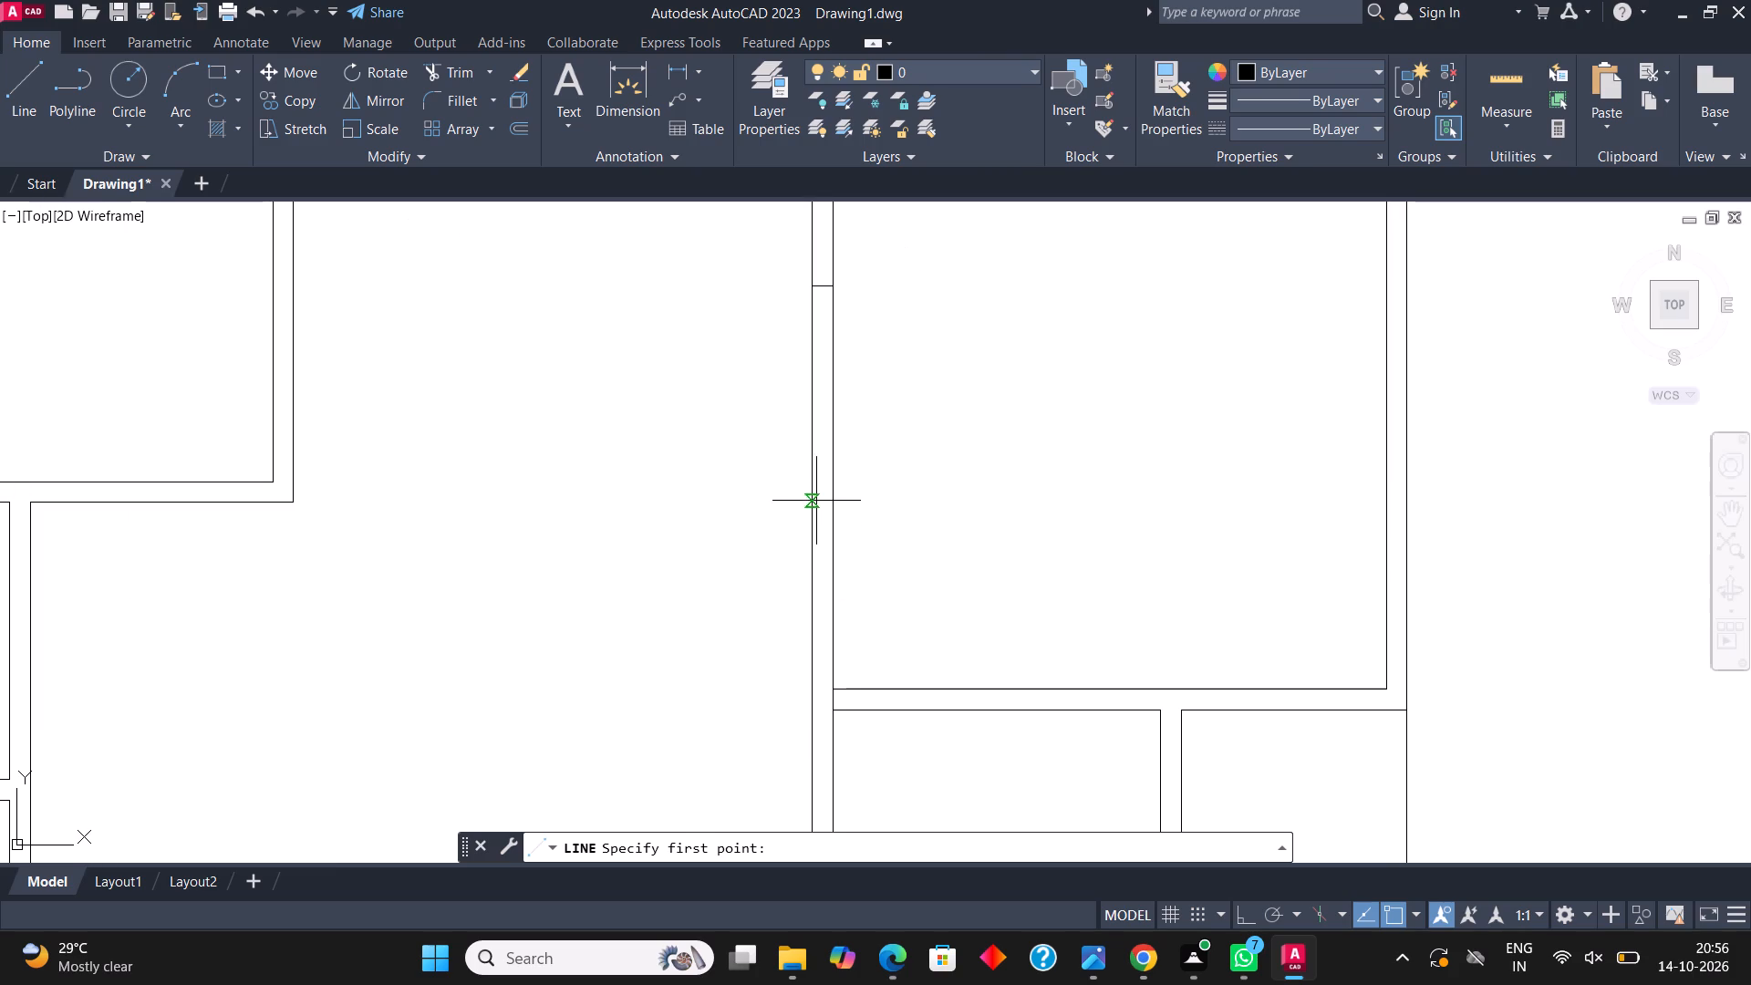
left_click(809, 467)
left_click(836, 472)
key("Escape")
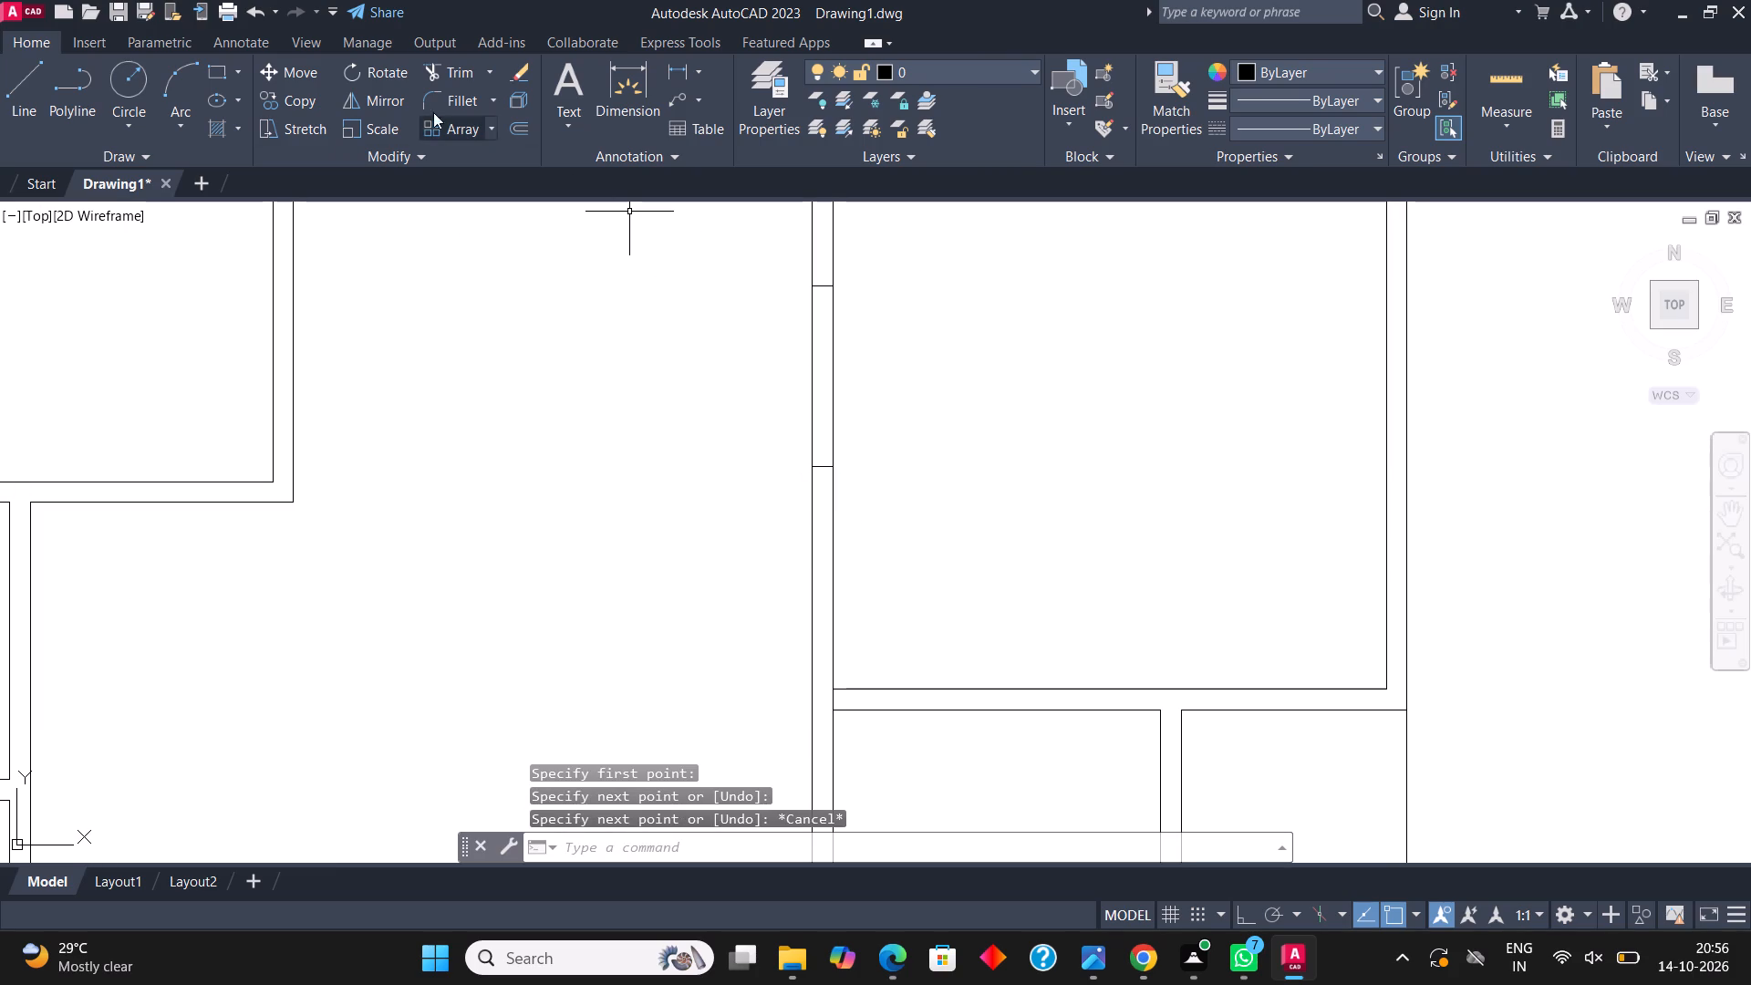
Trim both left wall lines of the right middle room between the two short cross lines to make an opening.
left_click(476, 69)
left_click_drag(663, 384, 704, 384)
left_click_drag(920, 384, 908, 388)
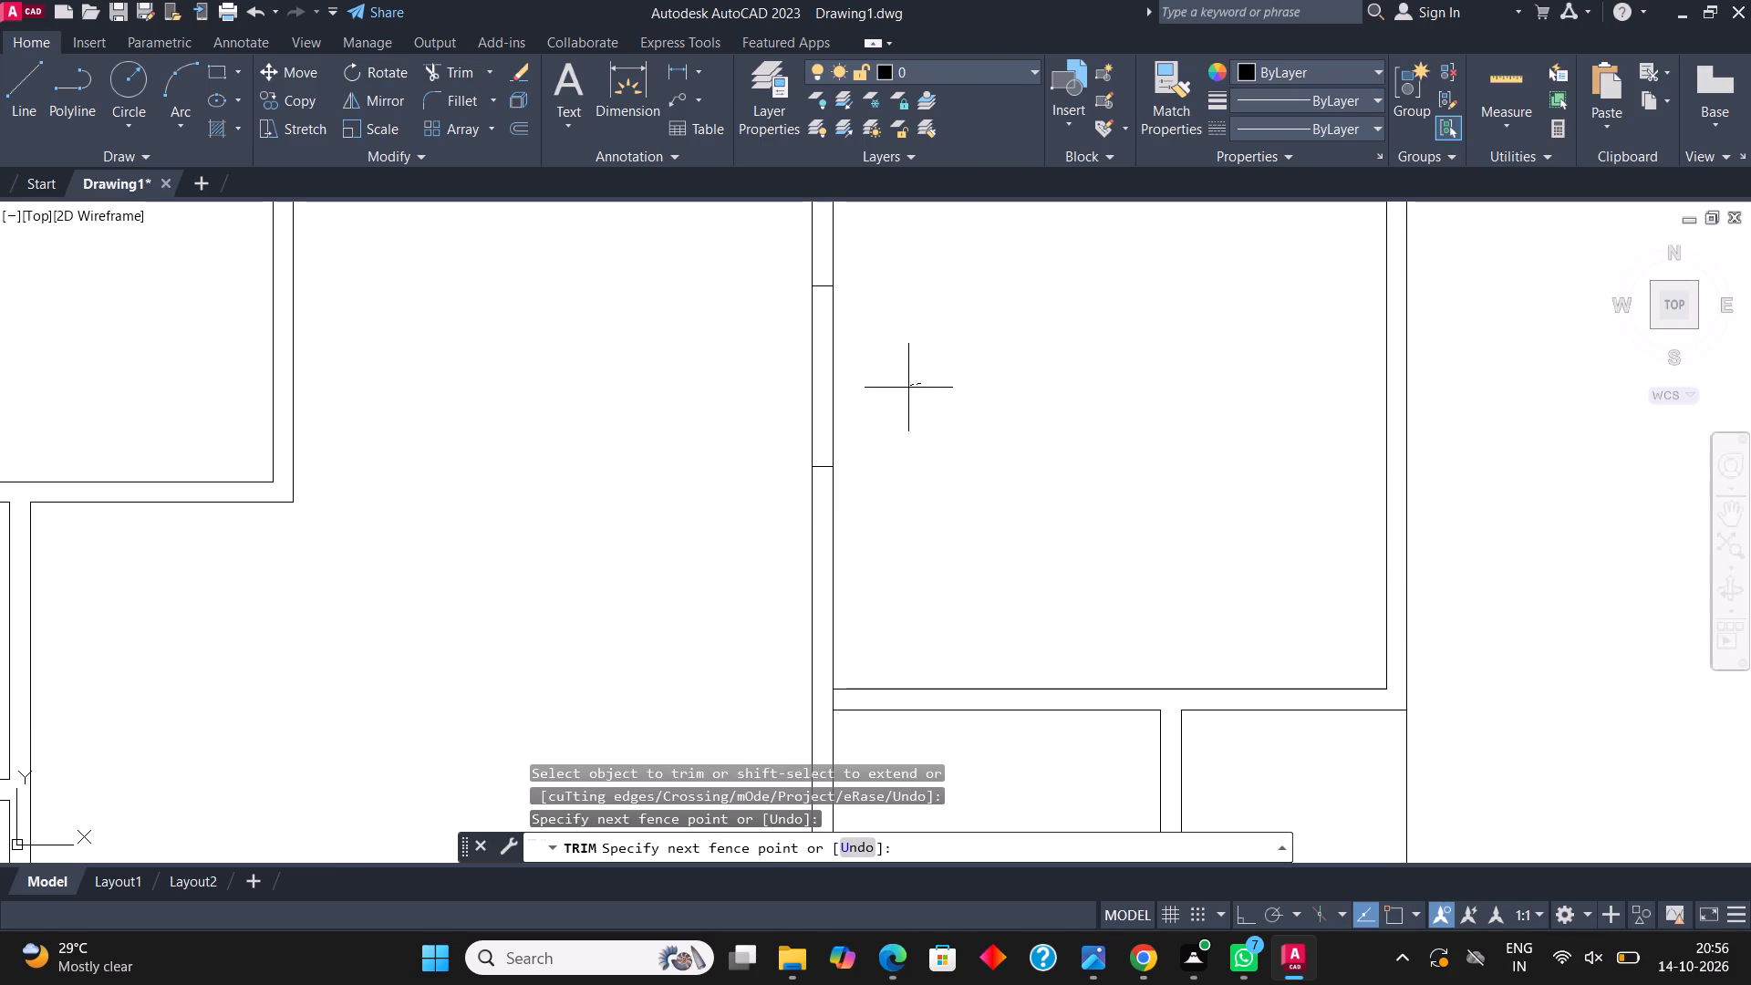
left_click_drag(908, 388, 514, 384)
scroll(666, 514, "down", 1)
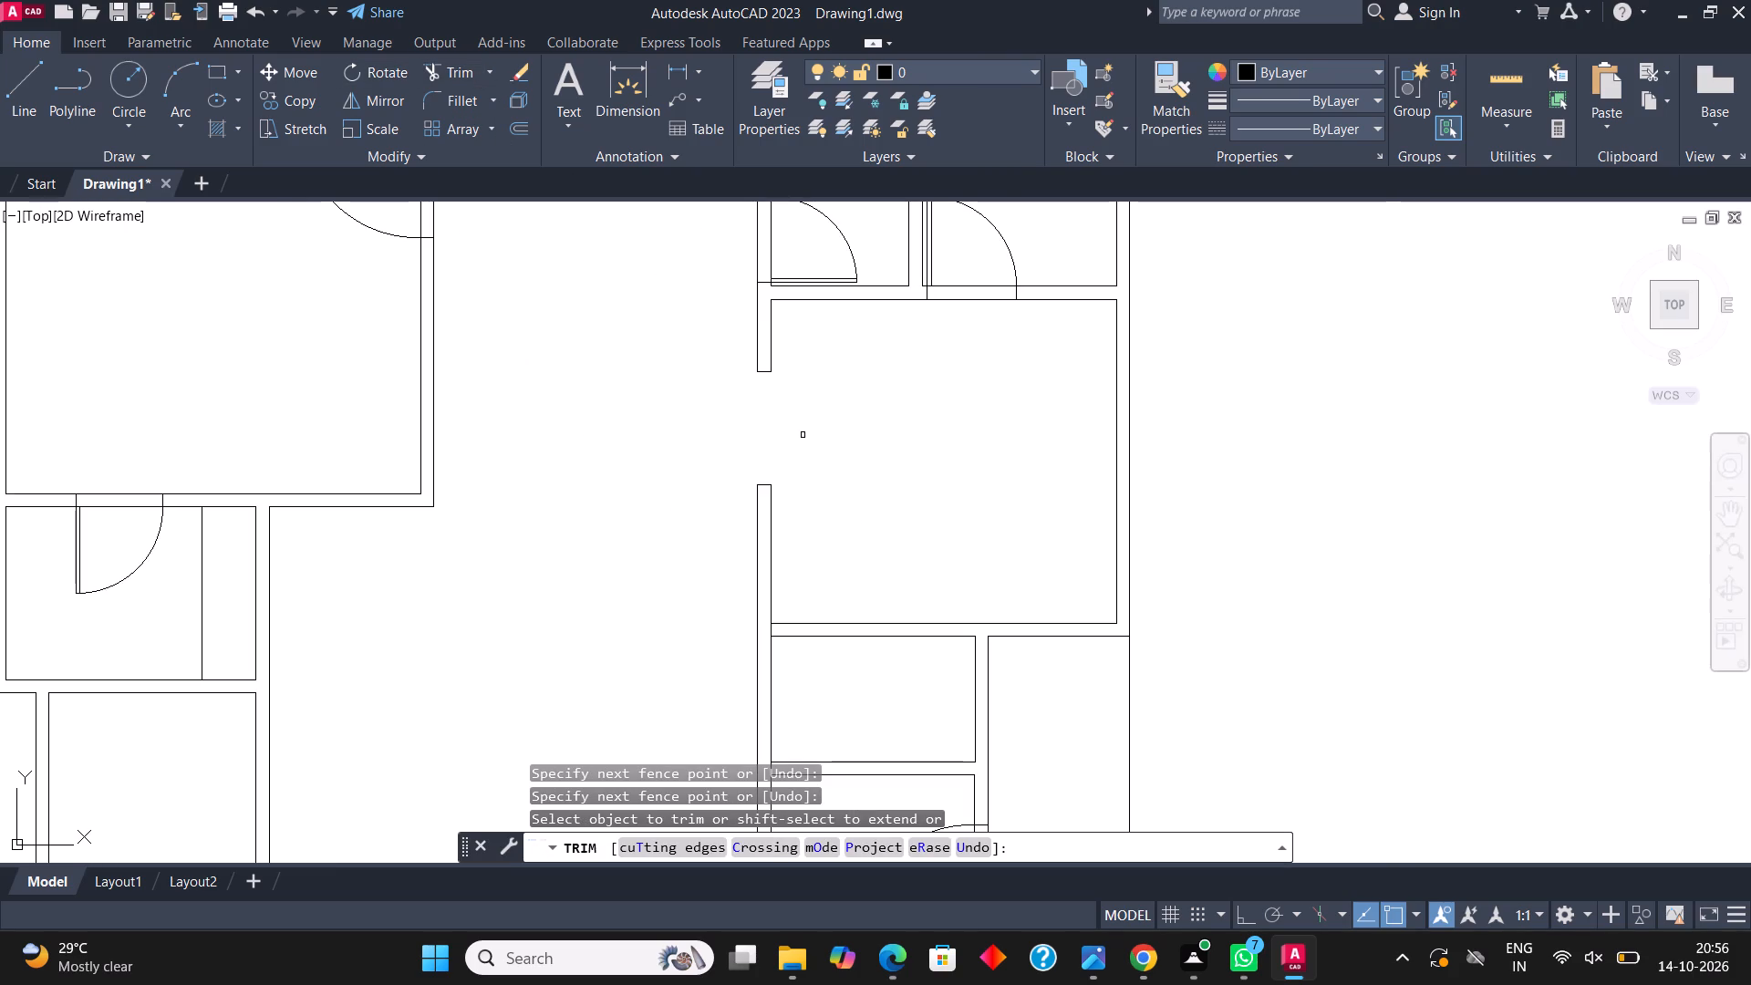
scroll(803, 433, "down", 1)
middle_click_drag(813, 434, 864, 421)
scroll(829, 471, "up", 3)
key("Escape")
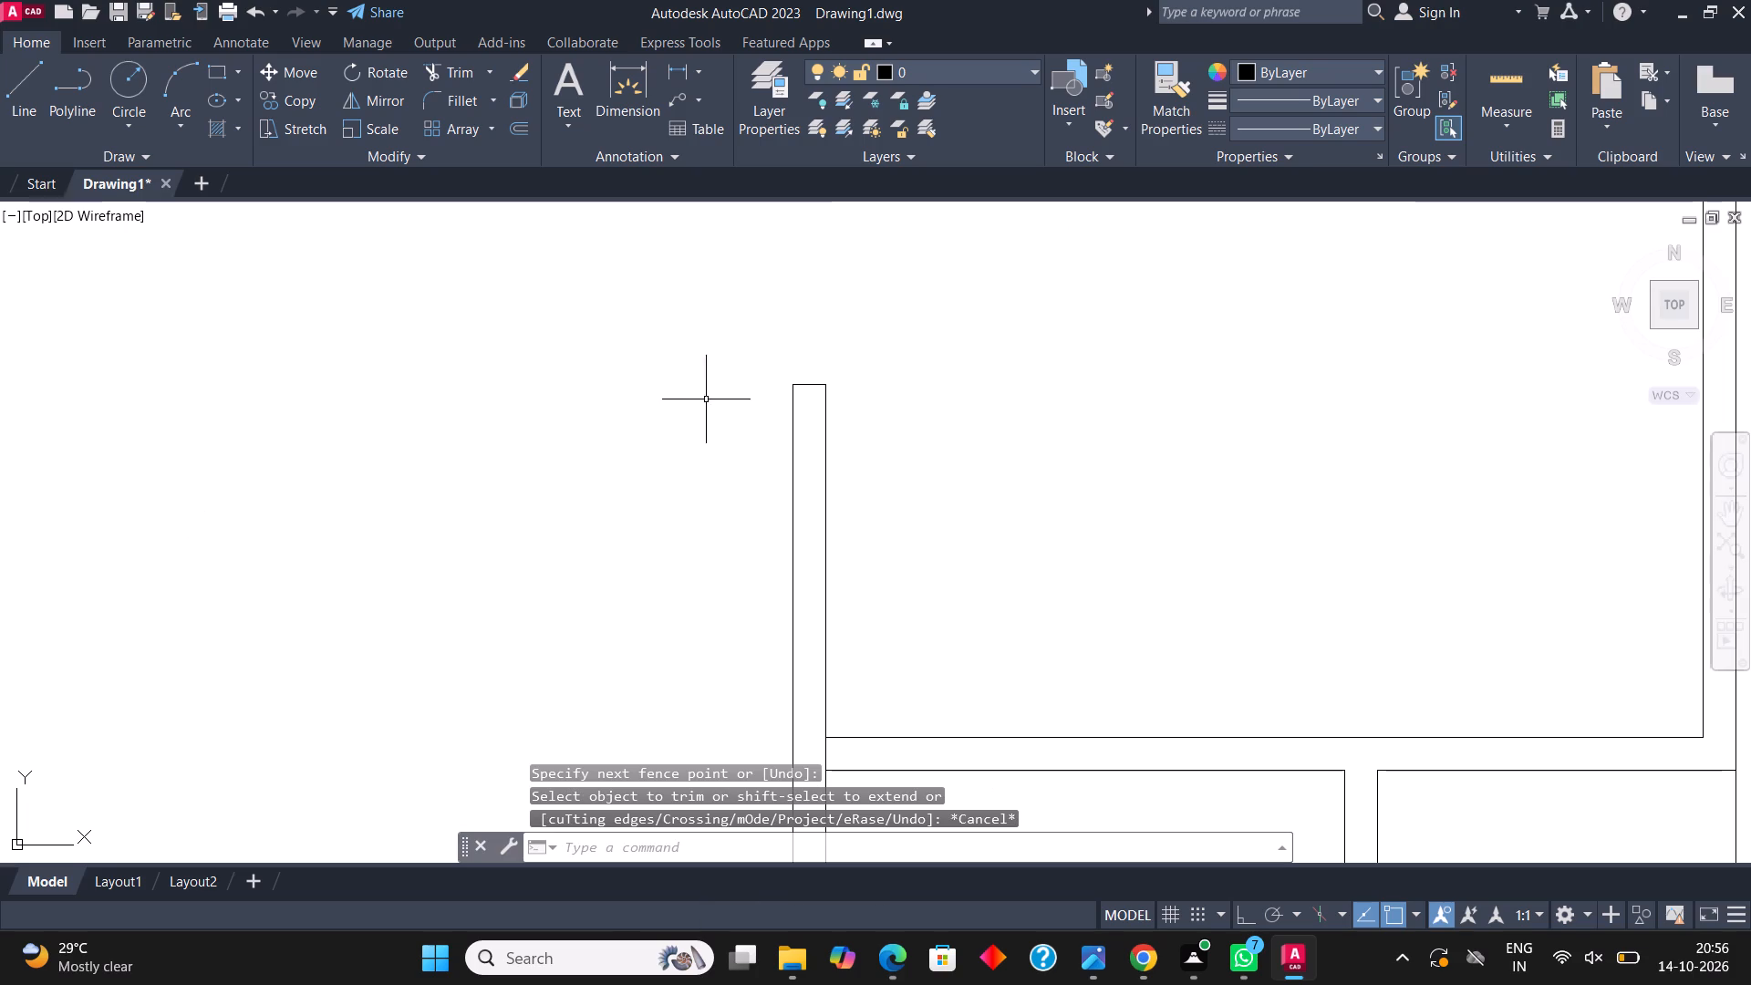
Draw another short horizontal line across the double wall, slightly below the opening's lower end.
left_click(18, 92)
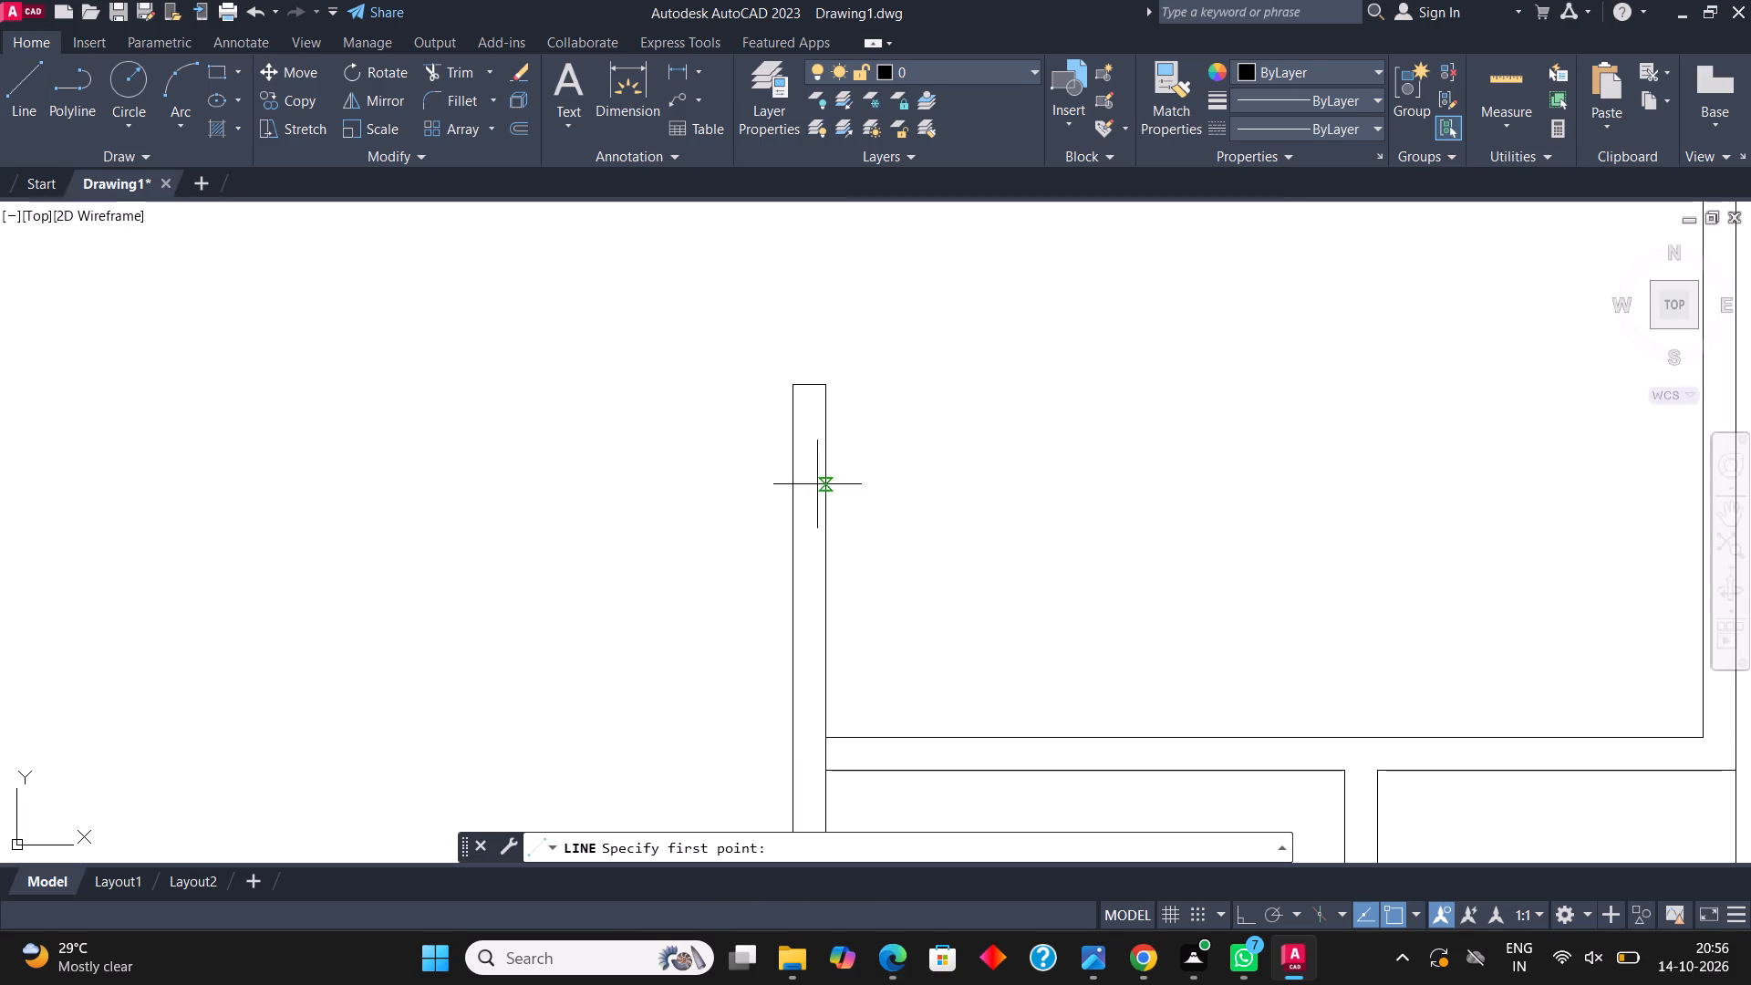
left_click(797, 494)
left_click(828, 498)
key("Escape")
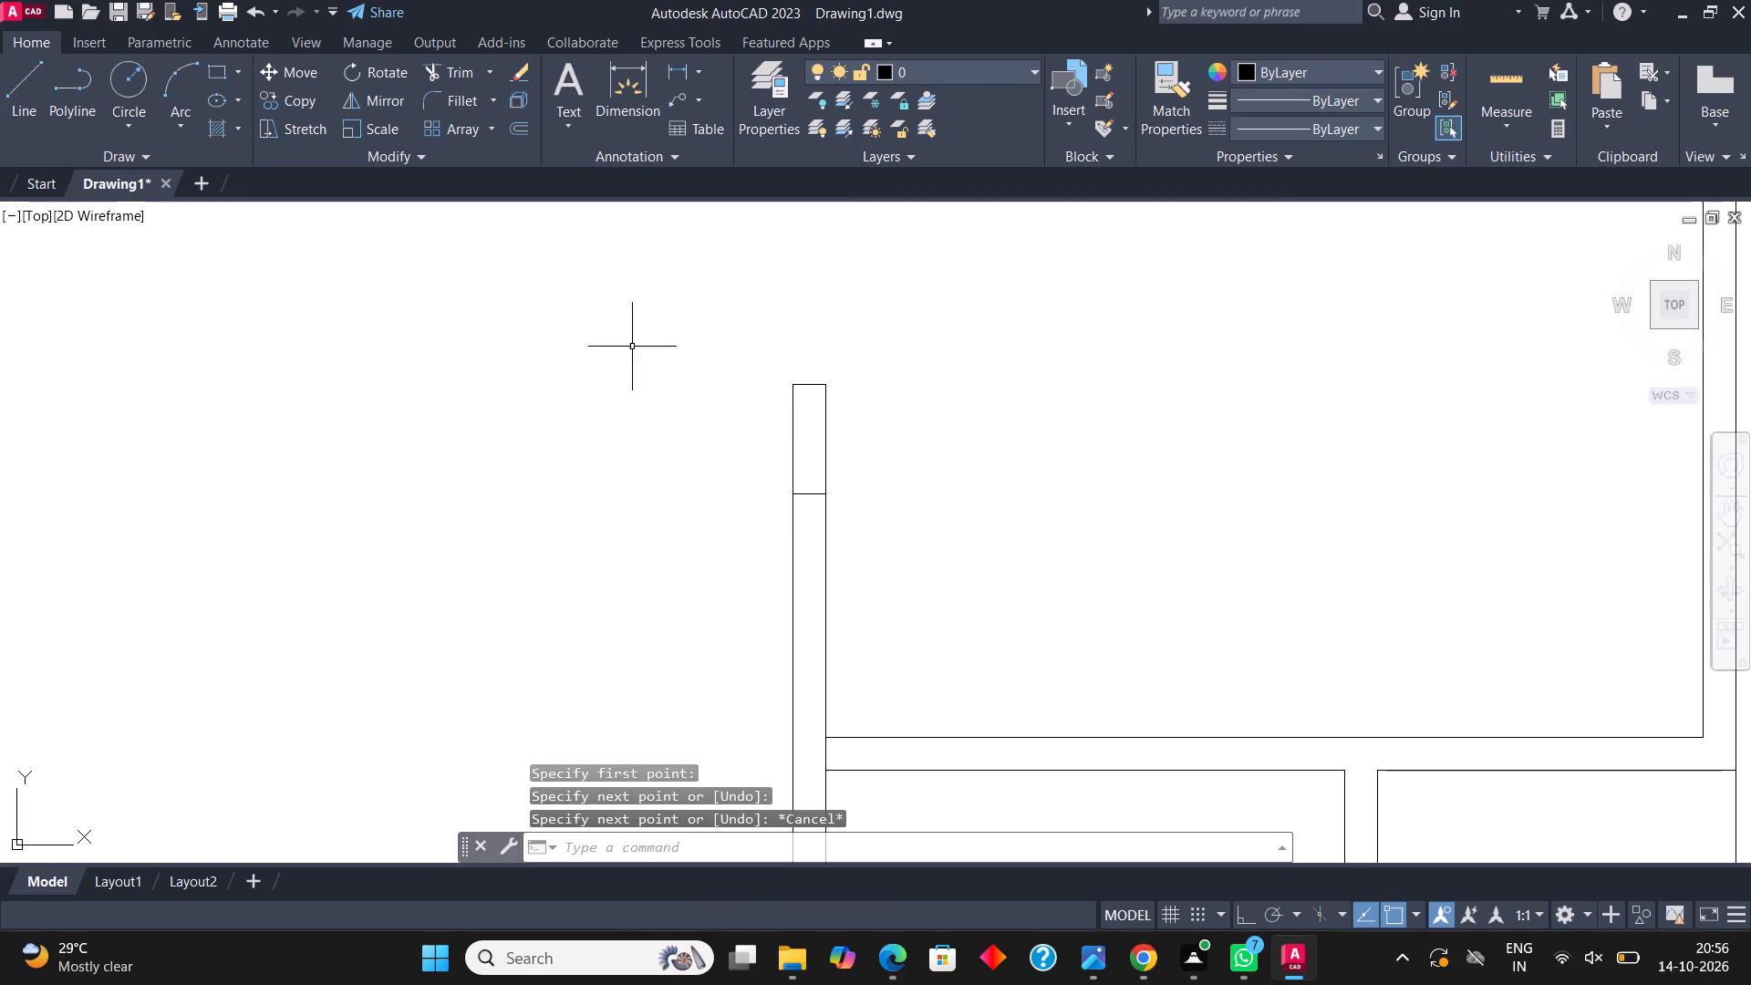
Trim both wall lines above the new cross line and remove the old end line to widen the opening.
left_click(466, 63)
left_click_drag(628, 389, 952, 398)
left_click_drag(825, 415, 815, 339)
key("Escape")
scroll(829, 415, "down", 4)
scroll(848, 427, "up", 2)
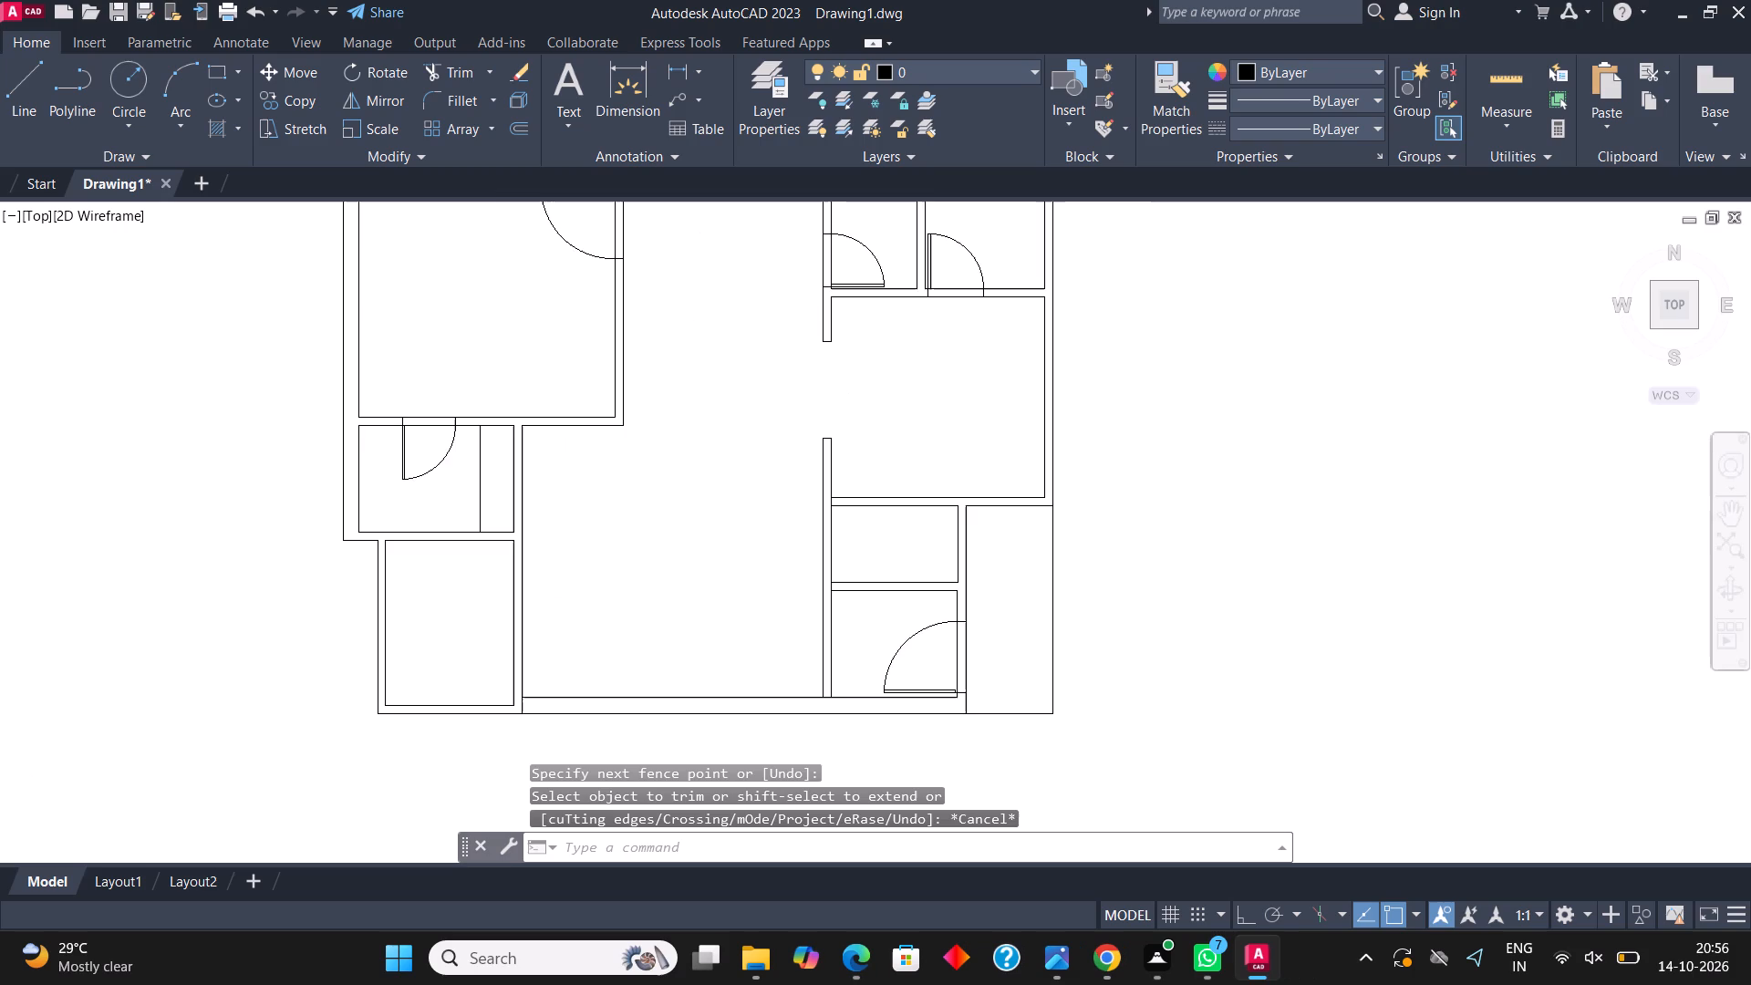
middle_click_drag(836, 472, 899, 494)
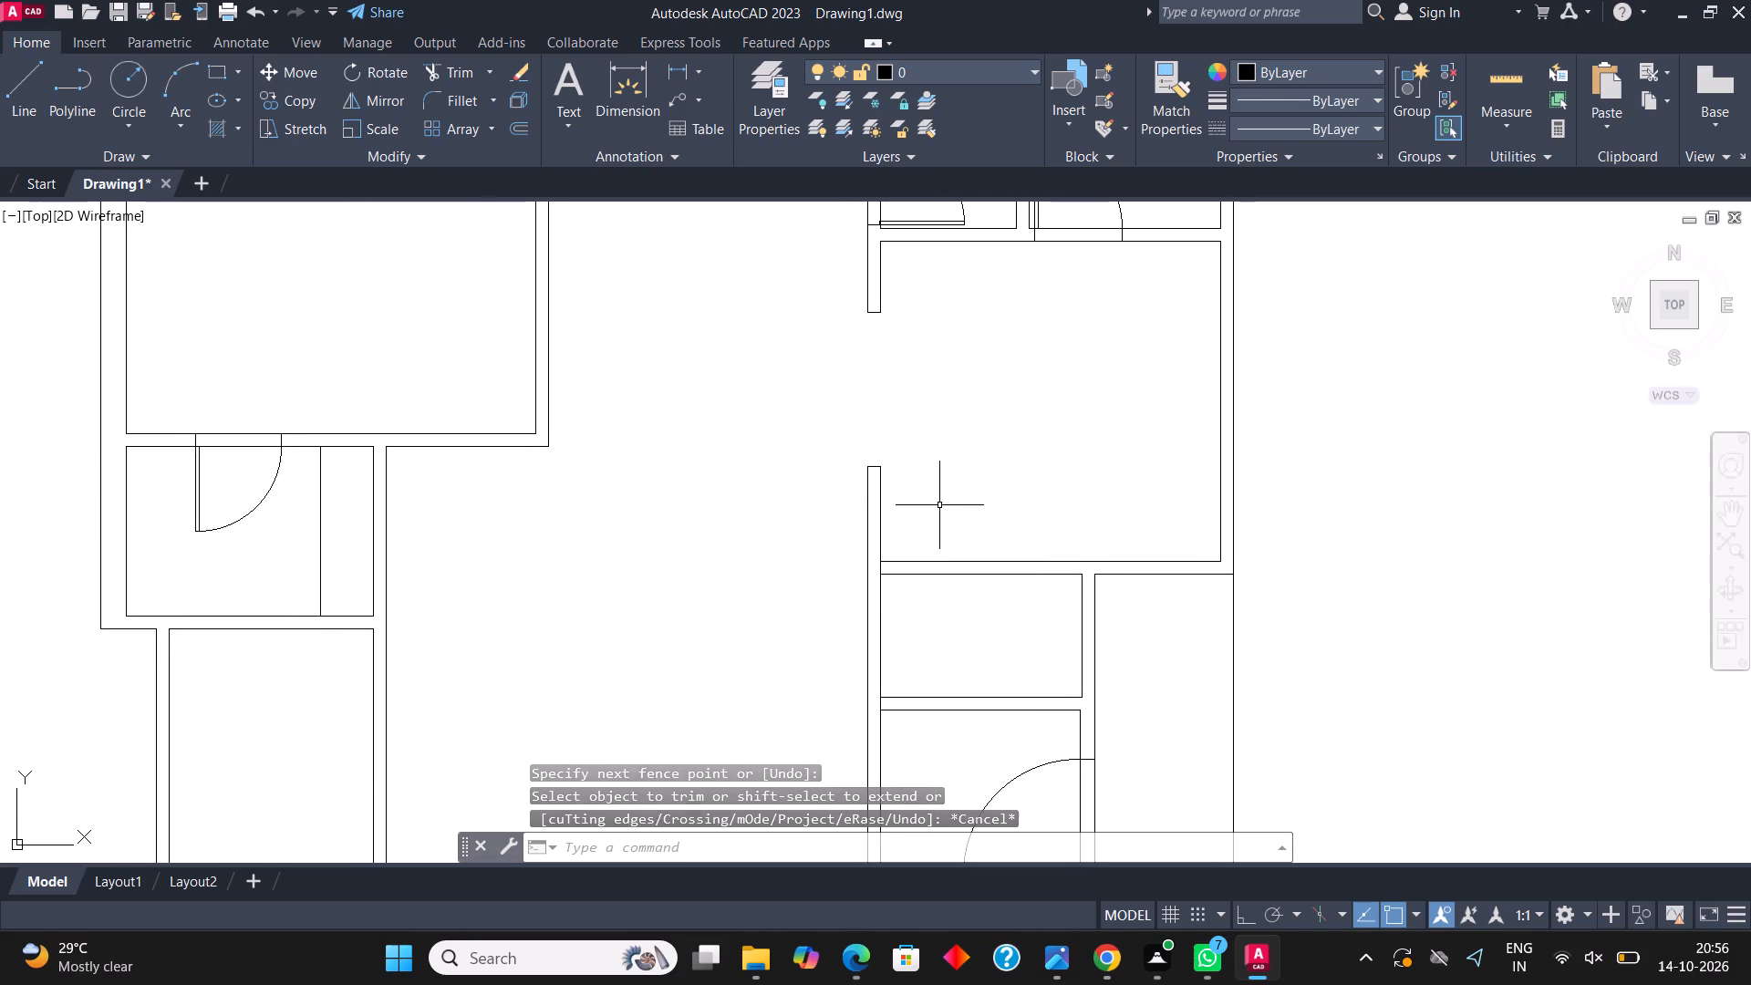
Trim the wall lines across the top bathroom's door opening and the two upper bedrooms' door openings beside the passage.
scroll(944, 529, "down", 2)
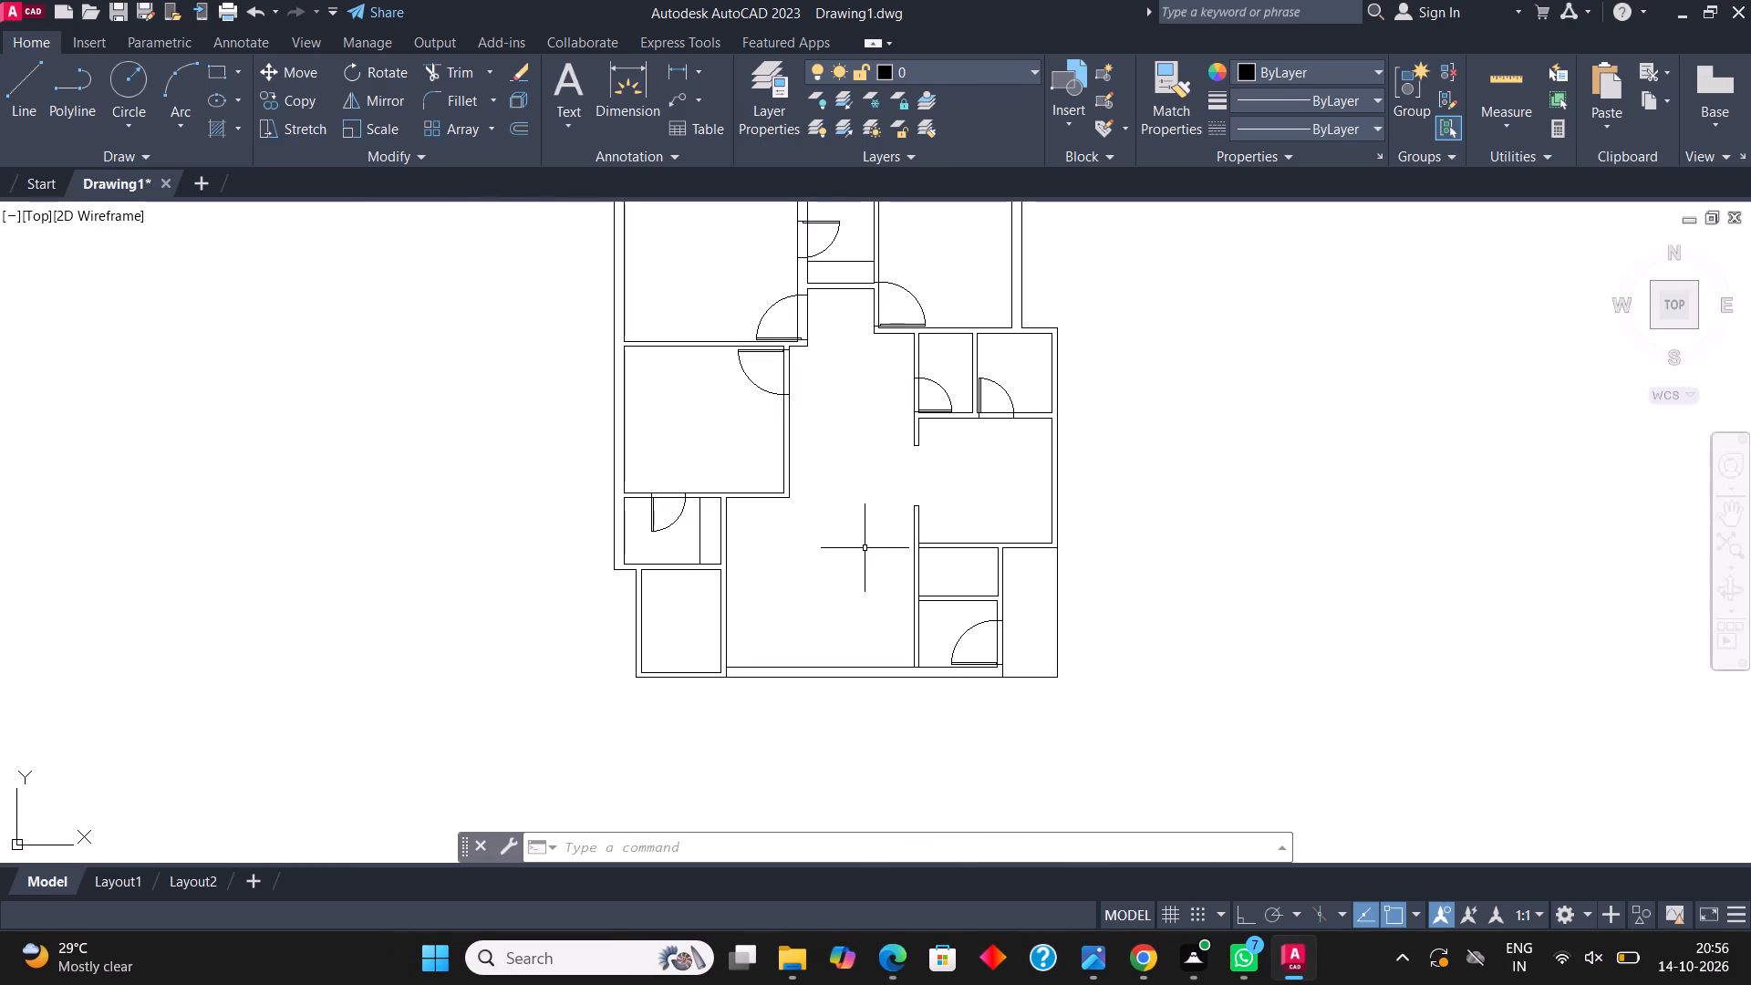
middle_click_drag(877, 576, 957, 568)
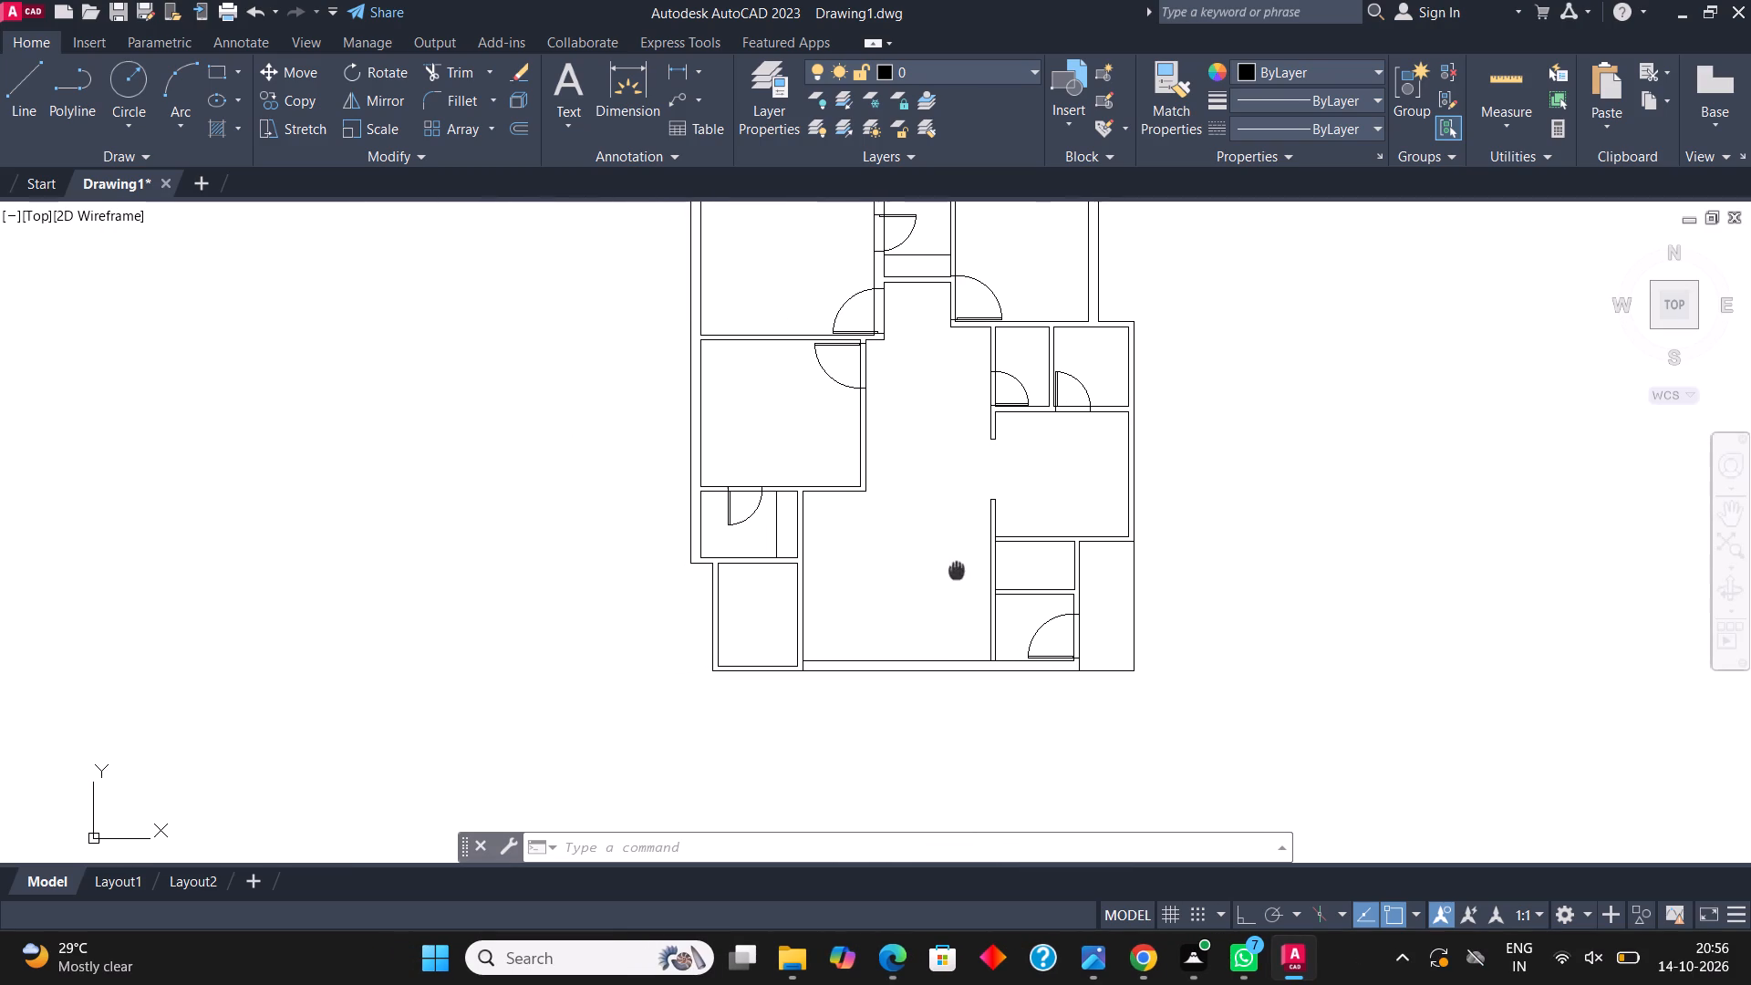
middle_click_drag(957, 568, 957, 567)
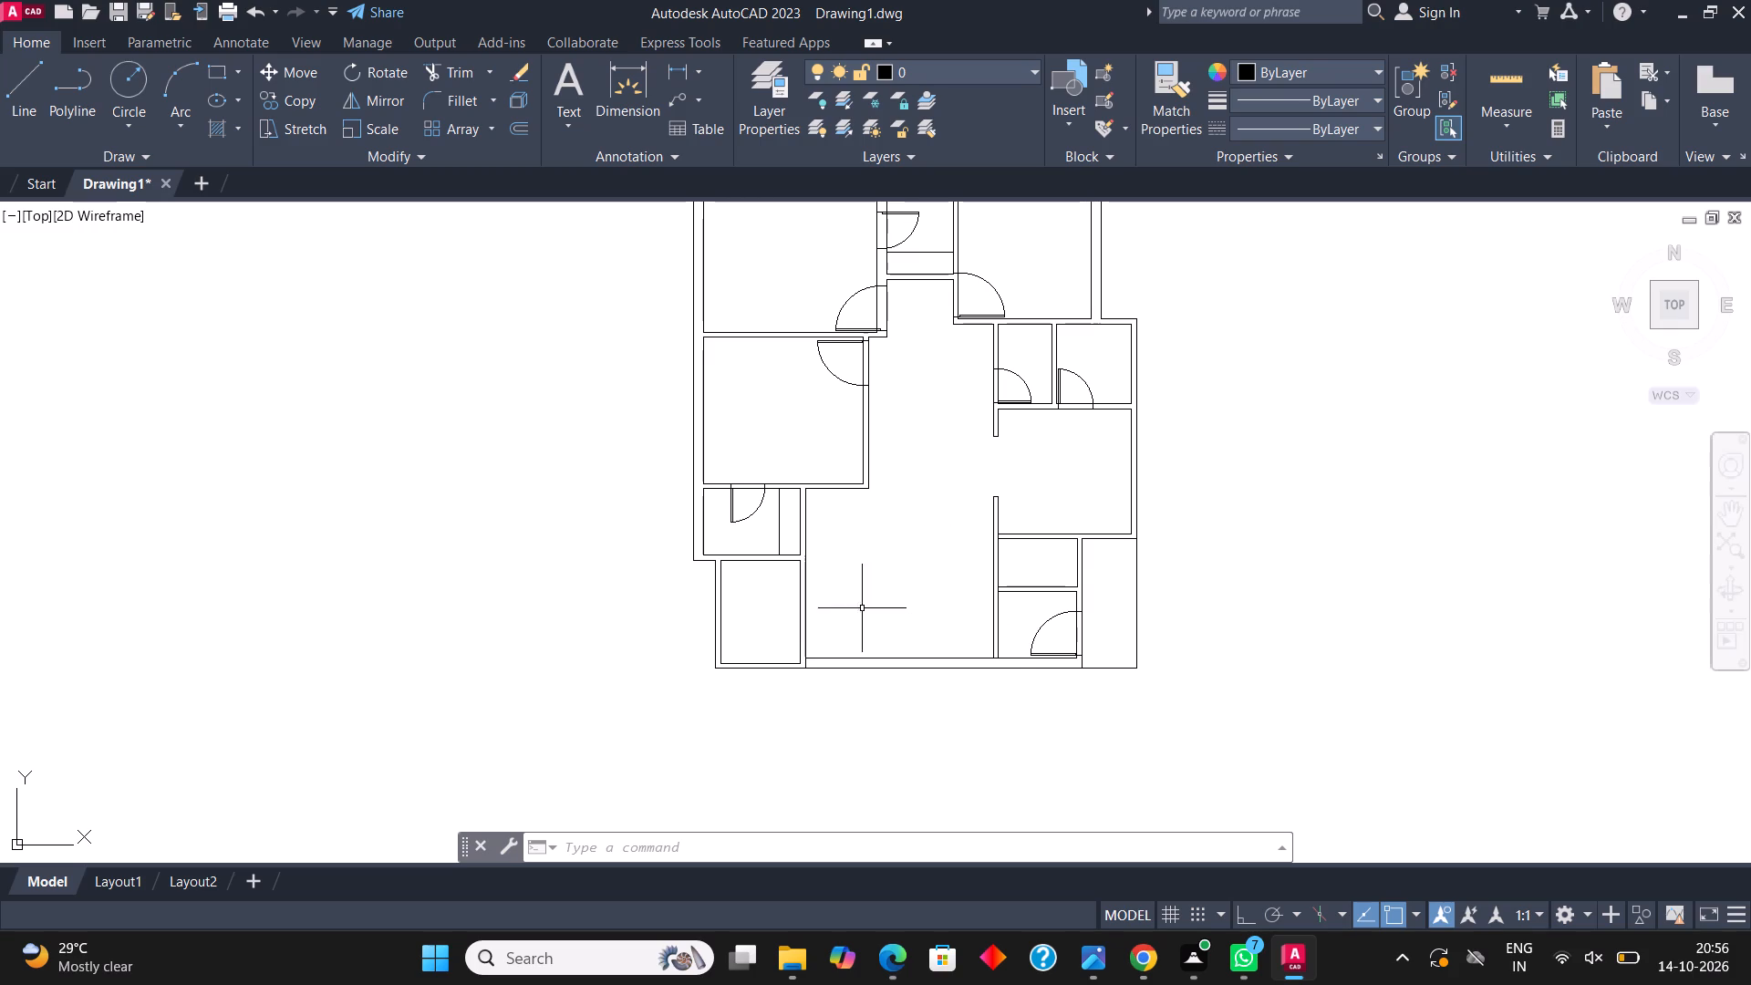
scroll(849, 728, "down", 1)
scroll(821, 341, "up", 2)
scroll(946, 541, "up", 2)
left_click(455, 65)
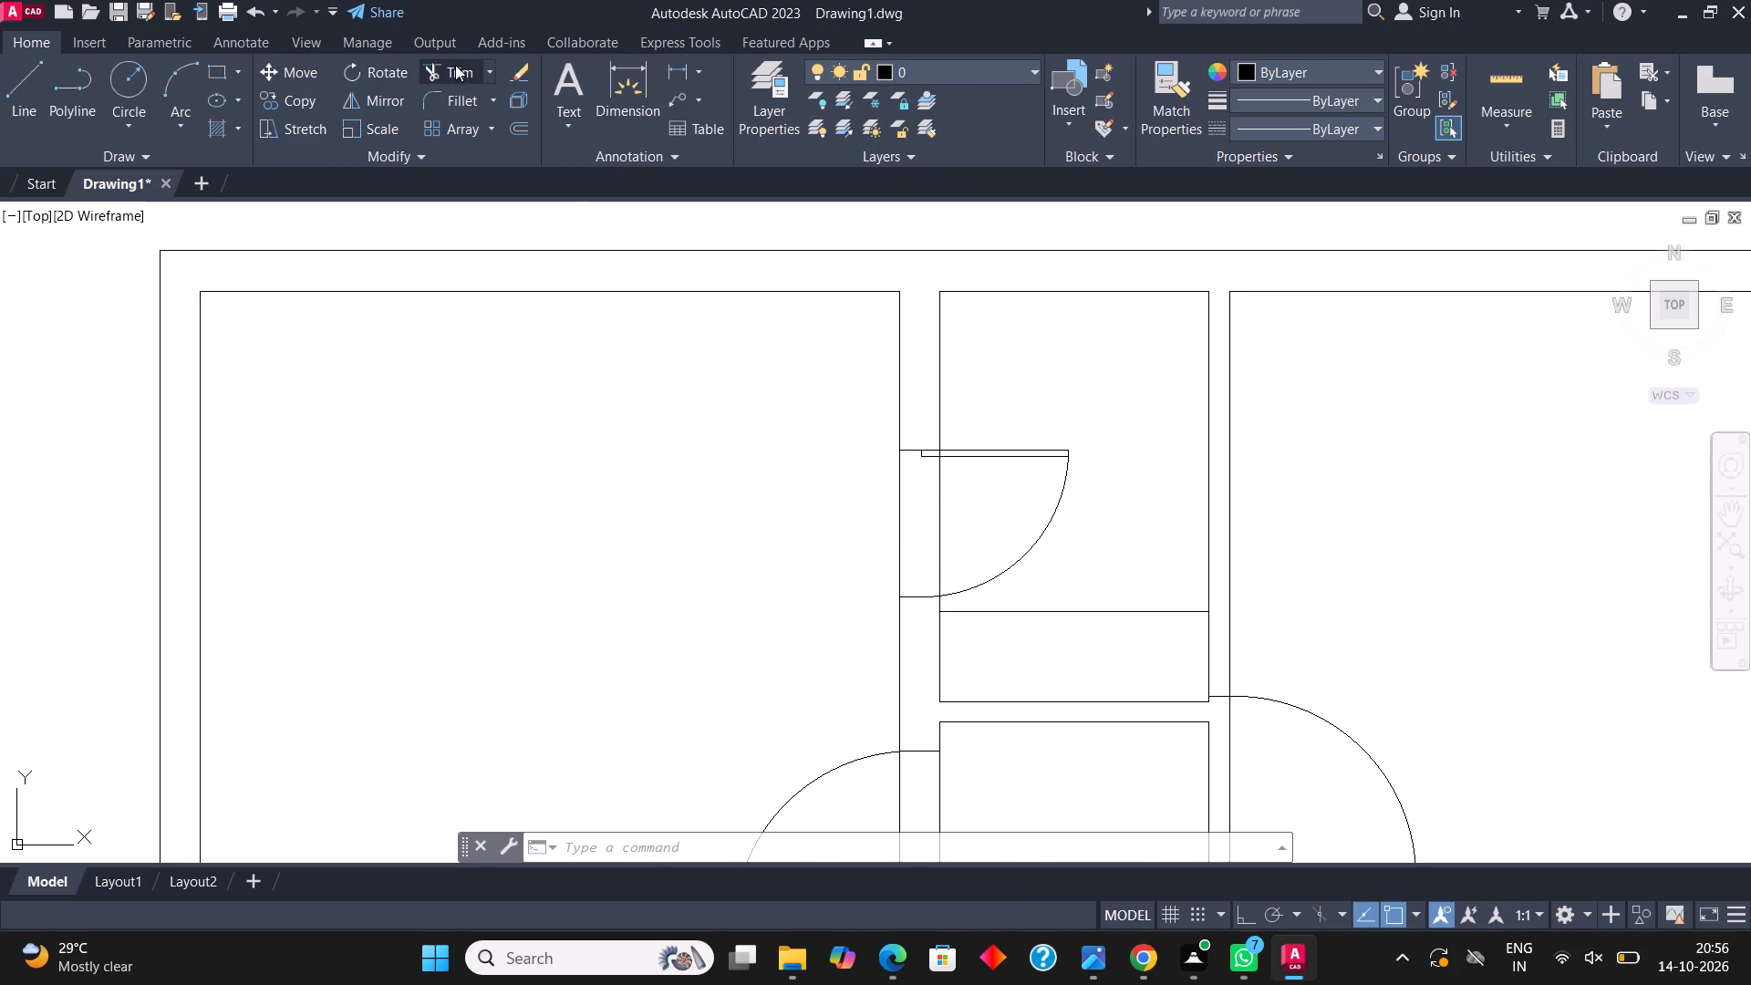
left_click_drag(813, 514, 955, 512)
middle_click_drag(1000, 524, 927, 244)
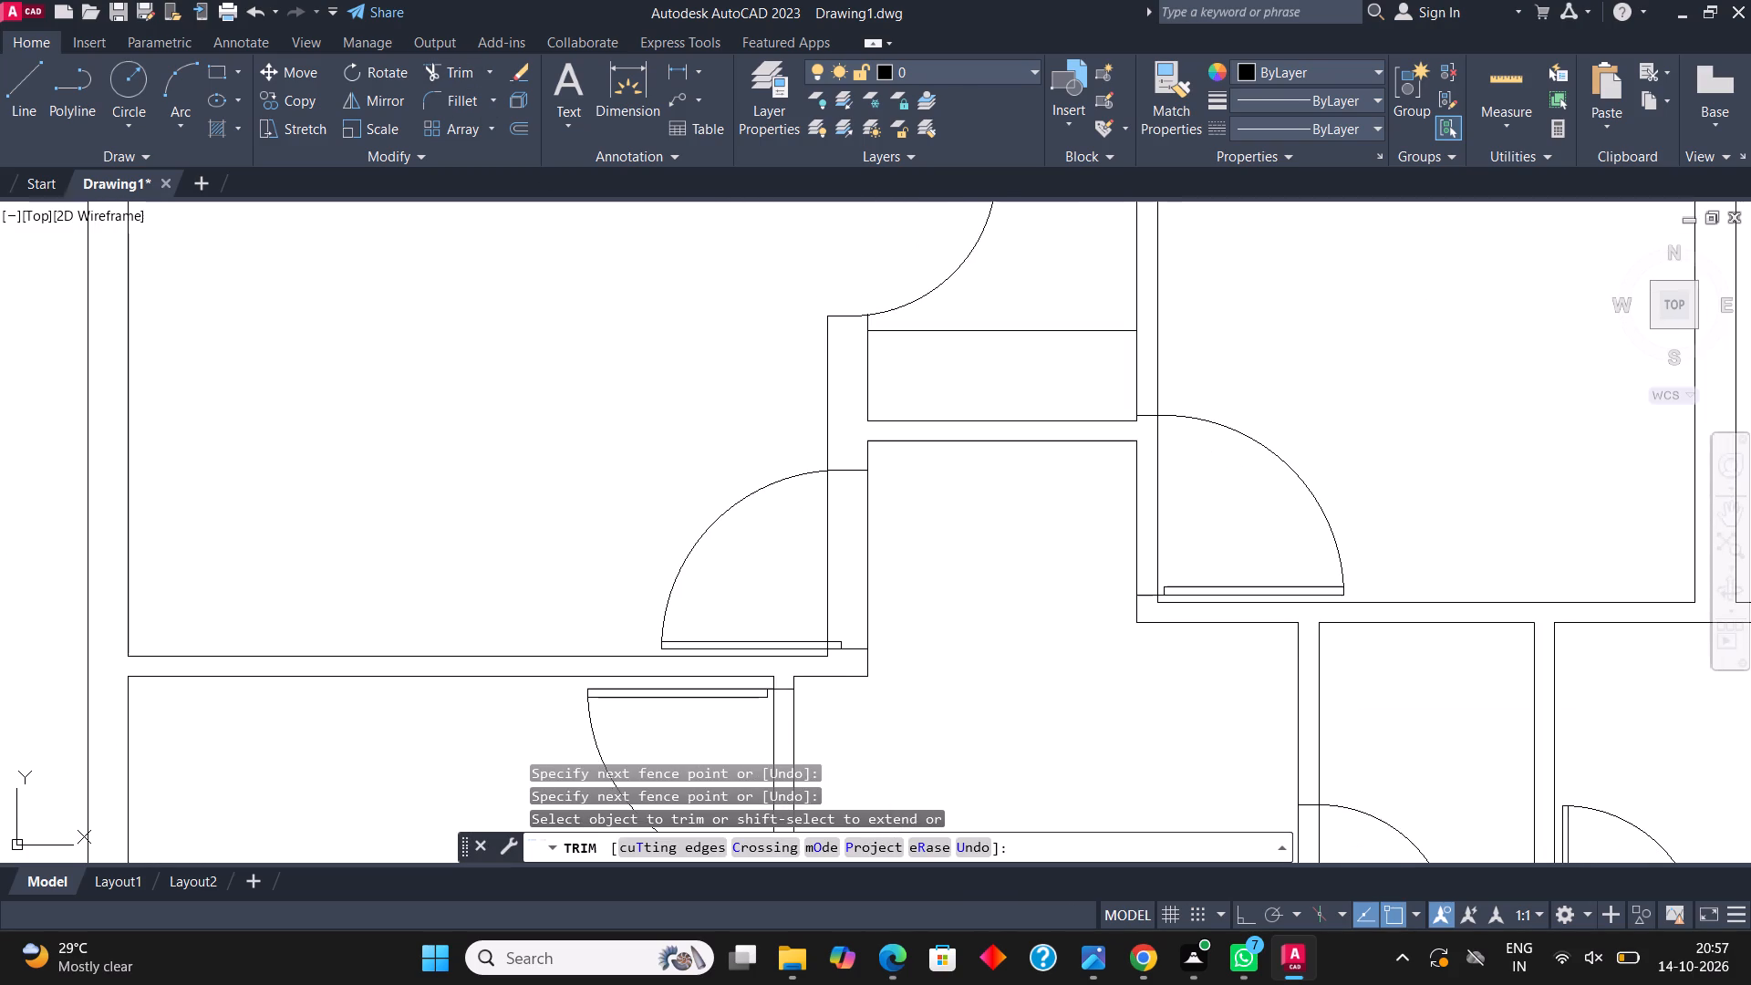
left_click_drag(807, 555, 1000, 548)
left_click_drag(1212, 504, 1006, 542)
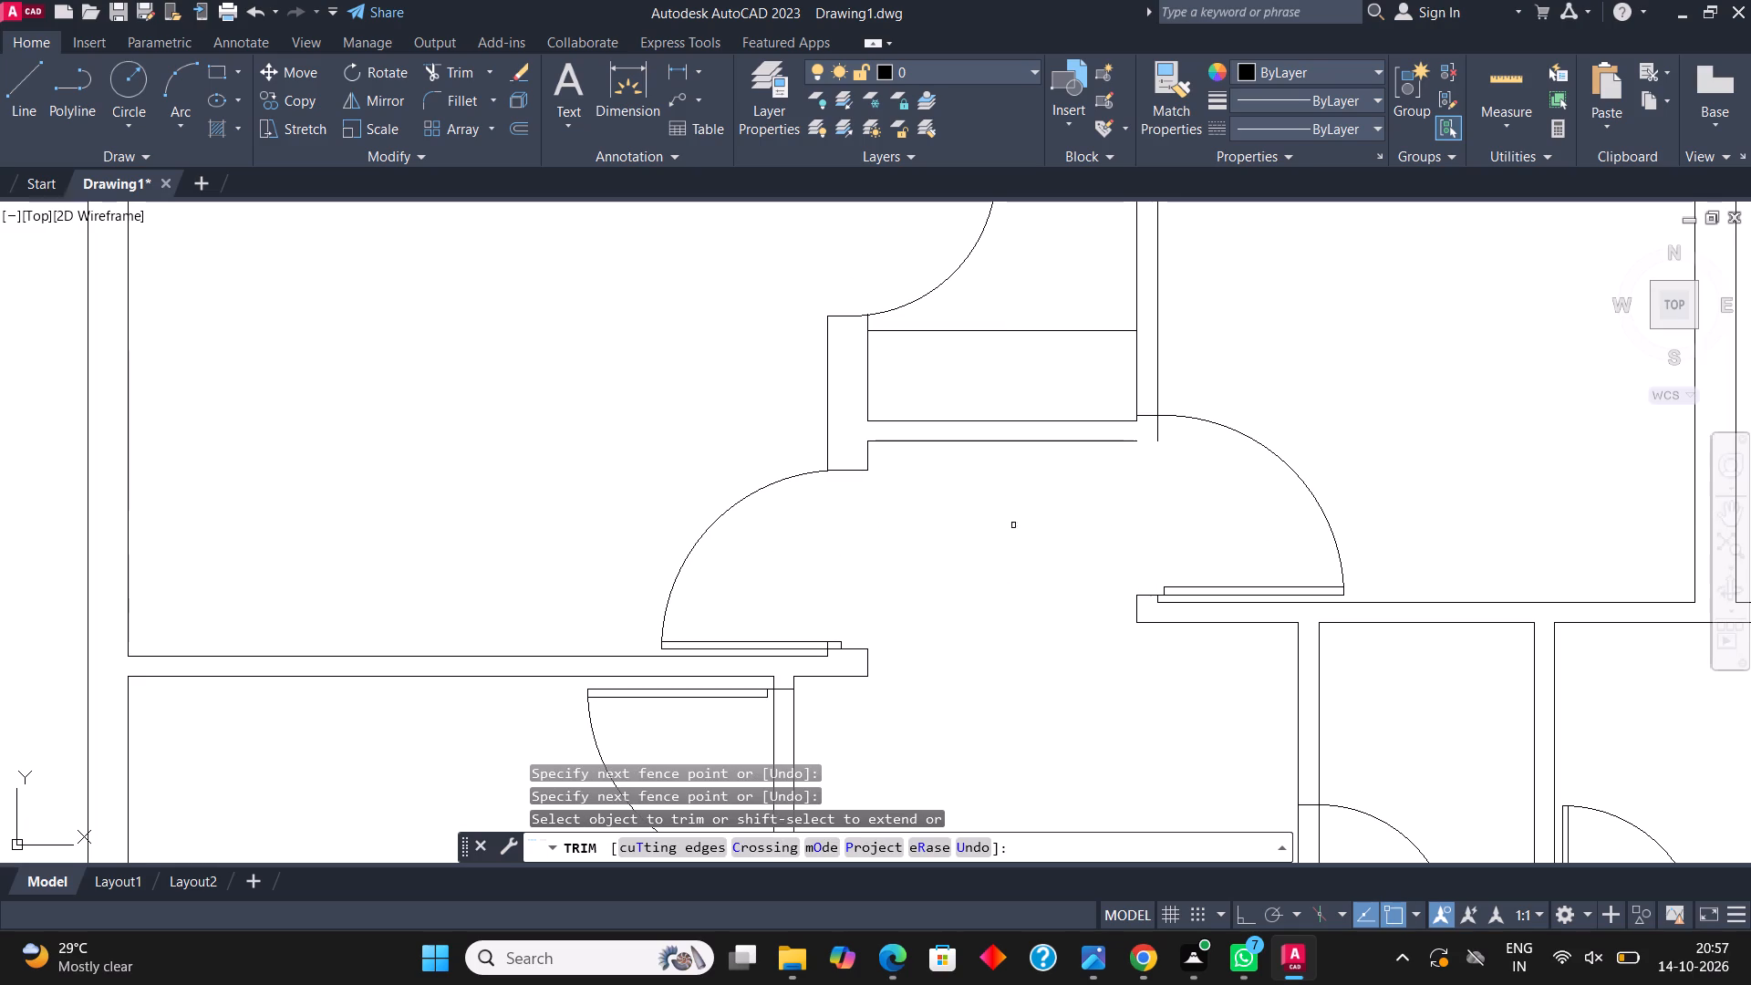
key("Escape")
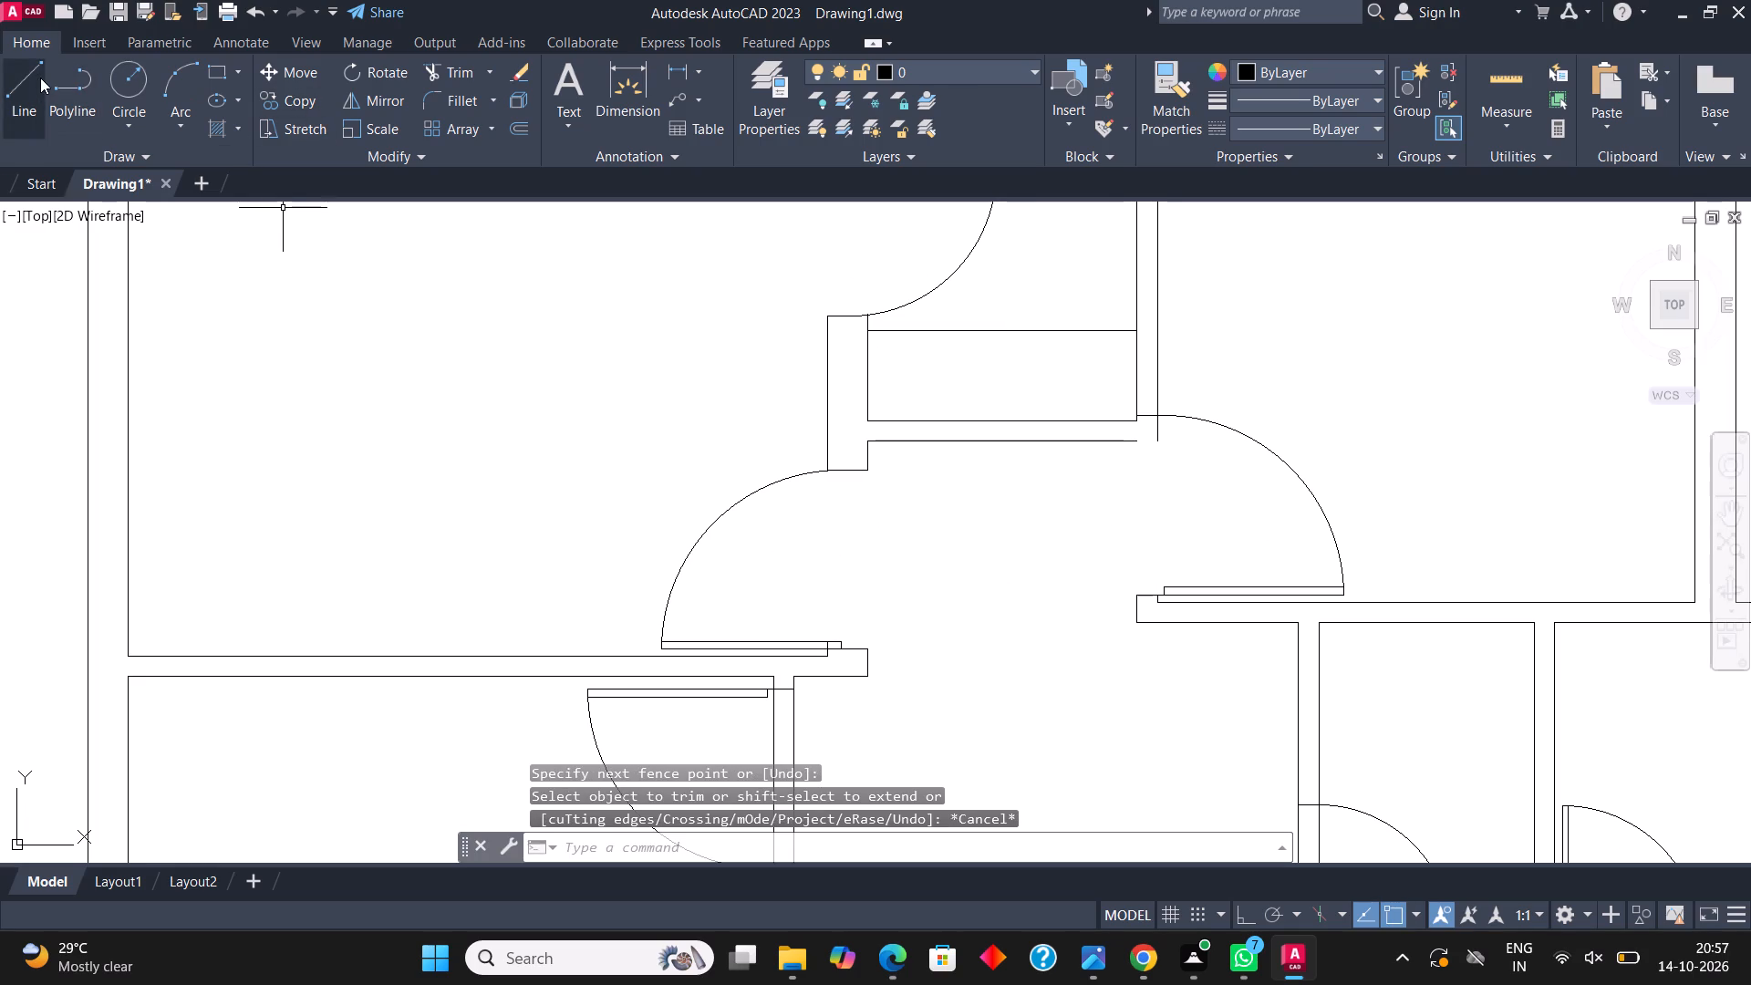
Draw a short horizontal line closing the open wall end above the upper right bedroom's door, extending the passage's top wall line.
left_click(40, 78)
scroll(1135, 441, "up", 3)
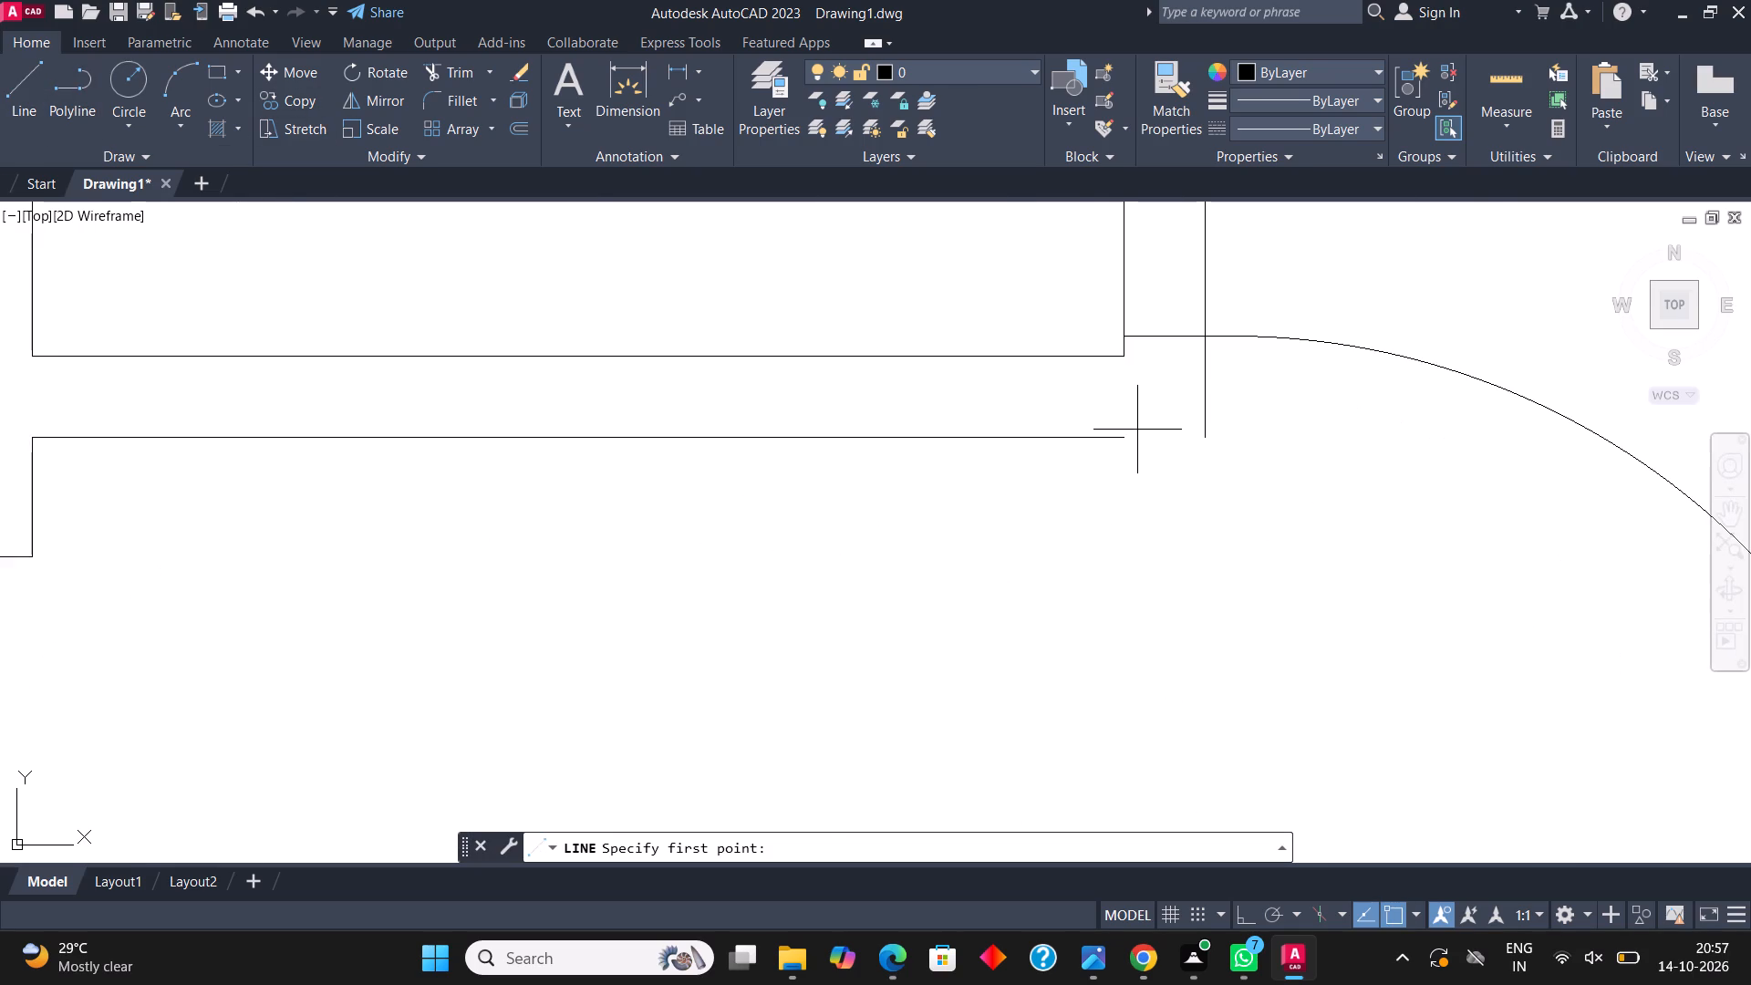
left_click(1127, 441)
left_click(1199, 438)
scroll(1124, 360, "down", 2)
key("Escape")
Trim the wall lines across the door openings of the left middle room and the two small upper right rooms.
middle_click_drag(1165, 449, 1093, 308)
scroll(949, 490, "down", 2)
middle_click_drag(969, 569, 927, 383)
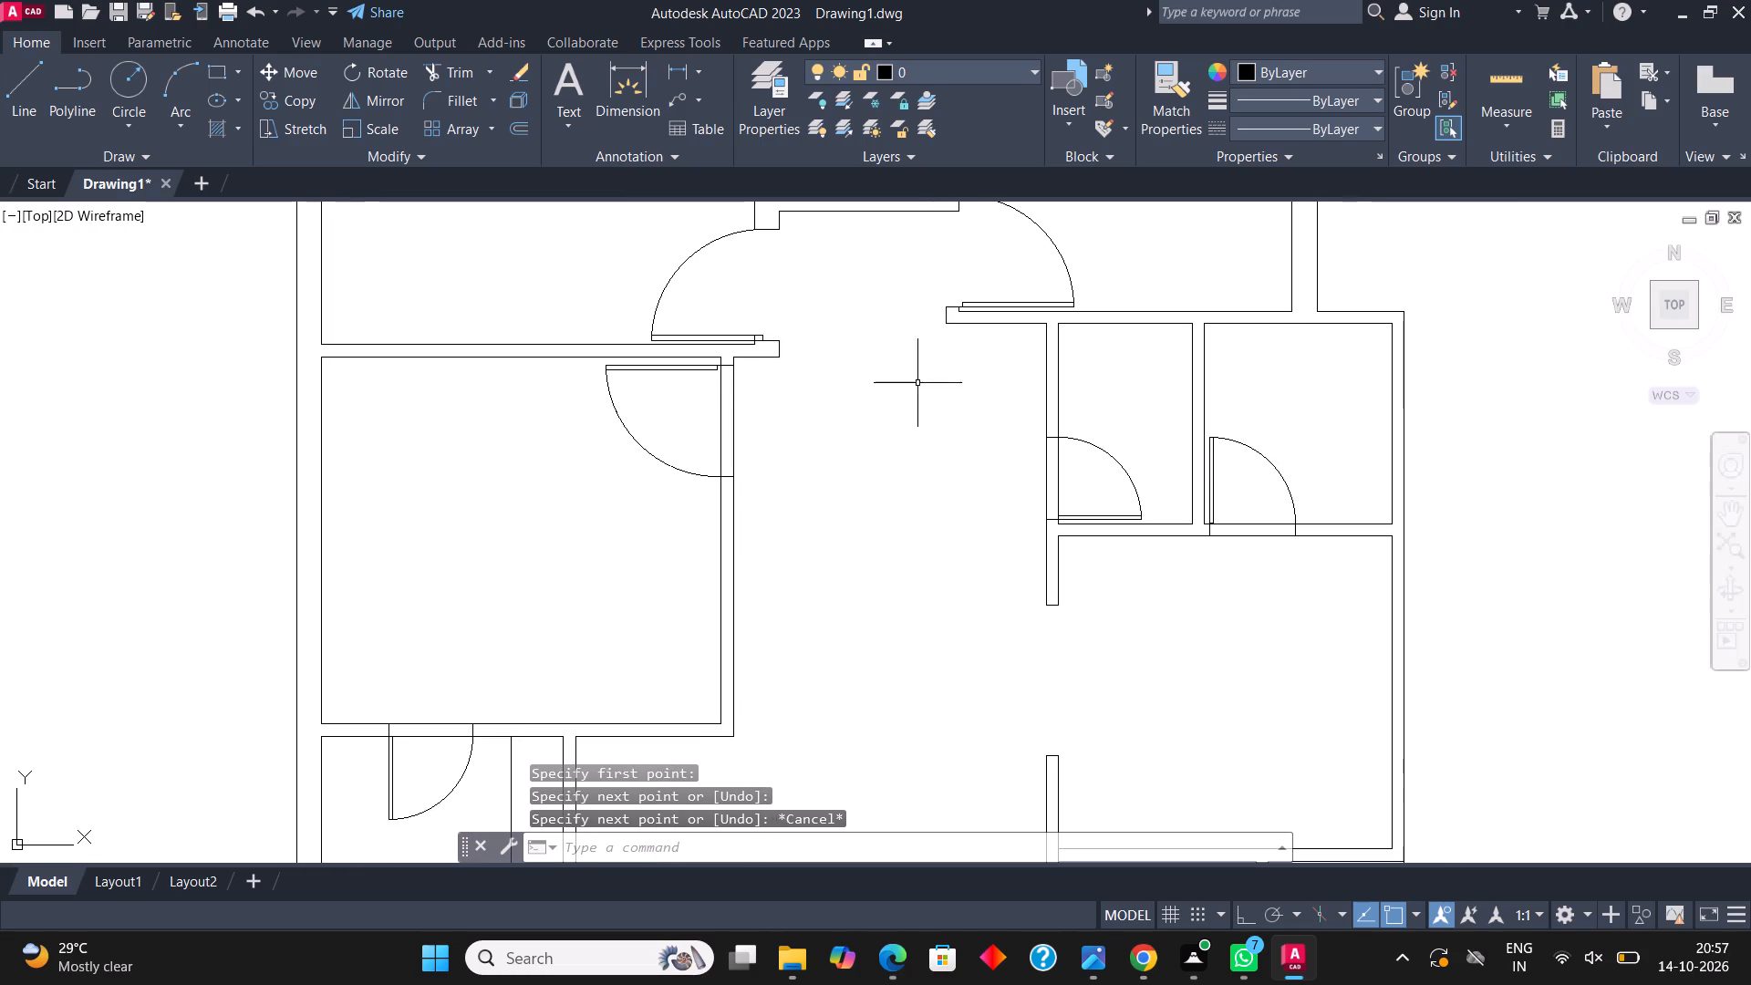
left_click(470, 67)
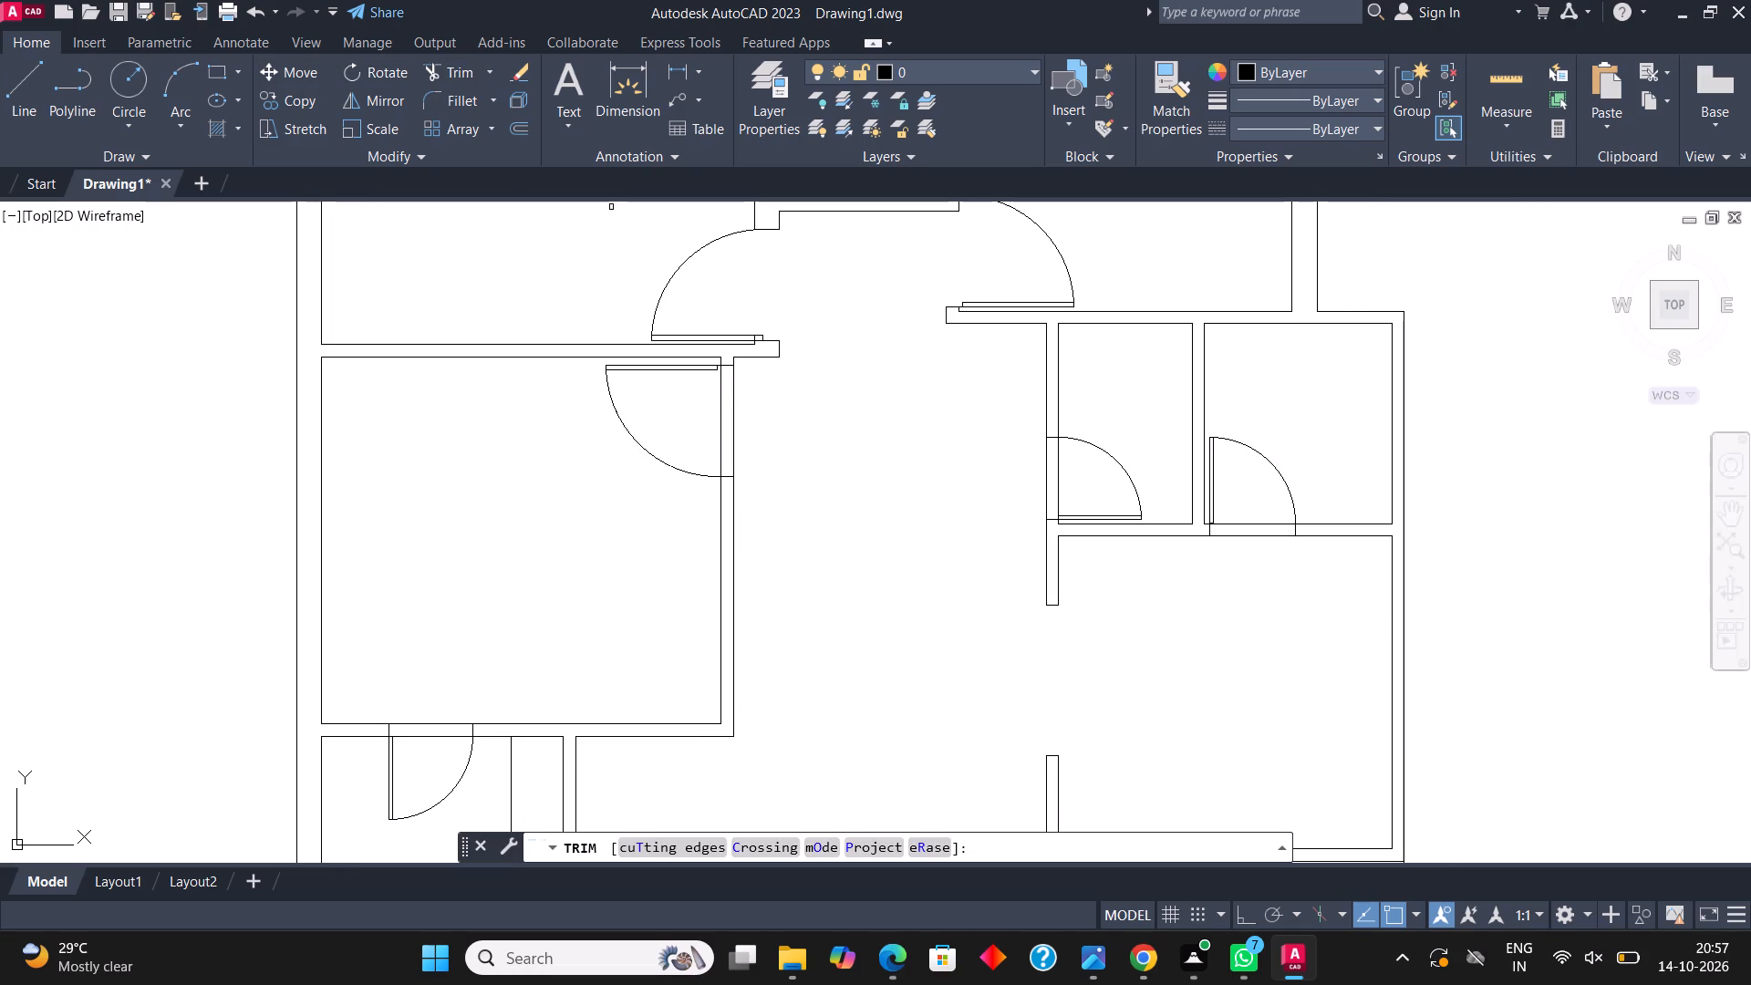
left_click(687, 411)
left_click(836, 410)
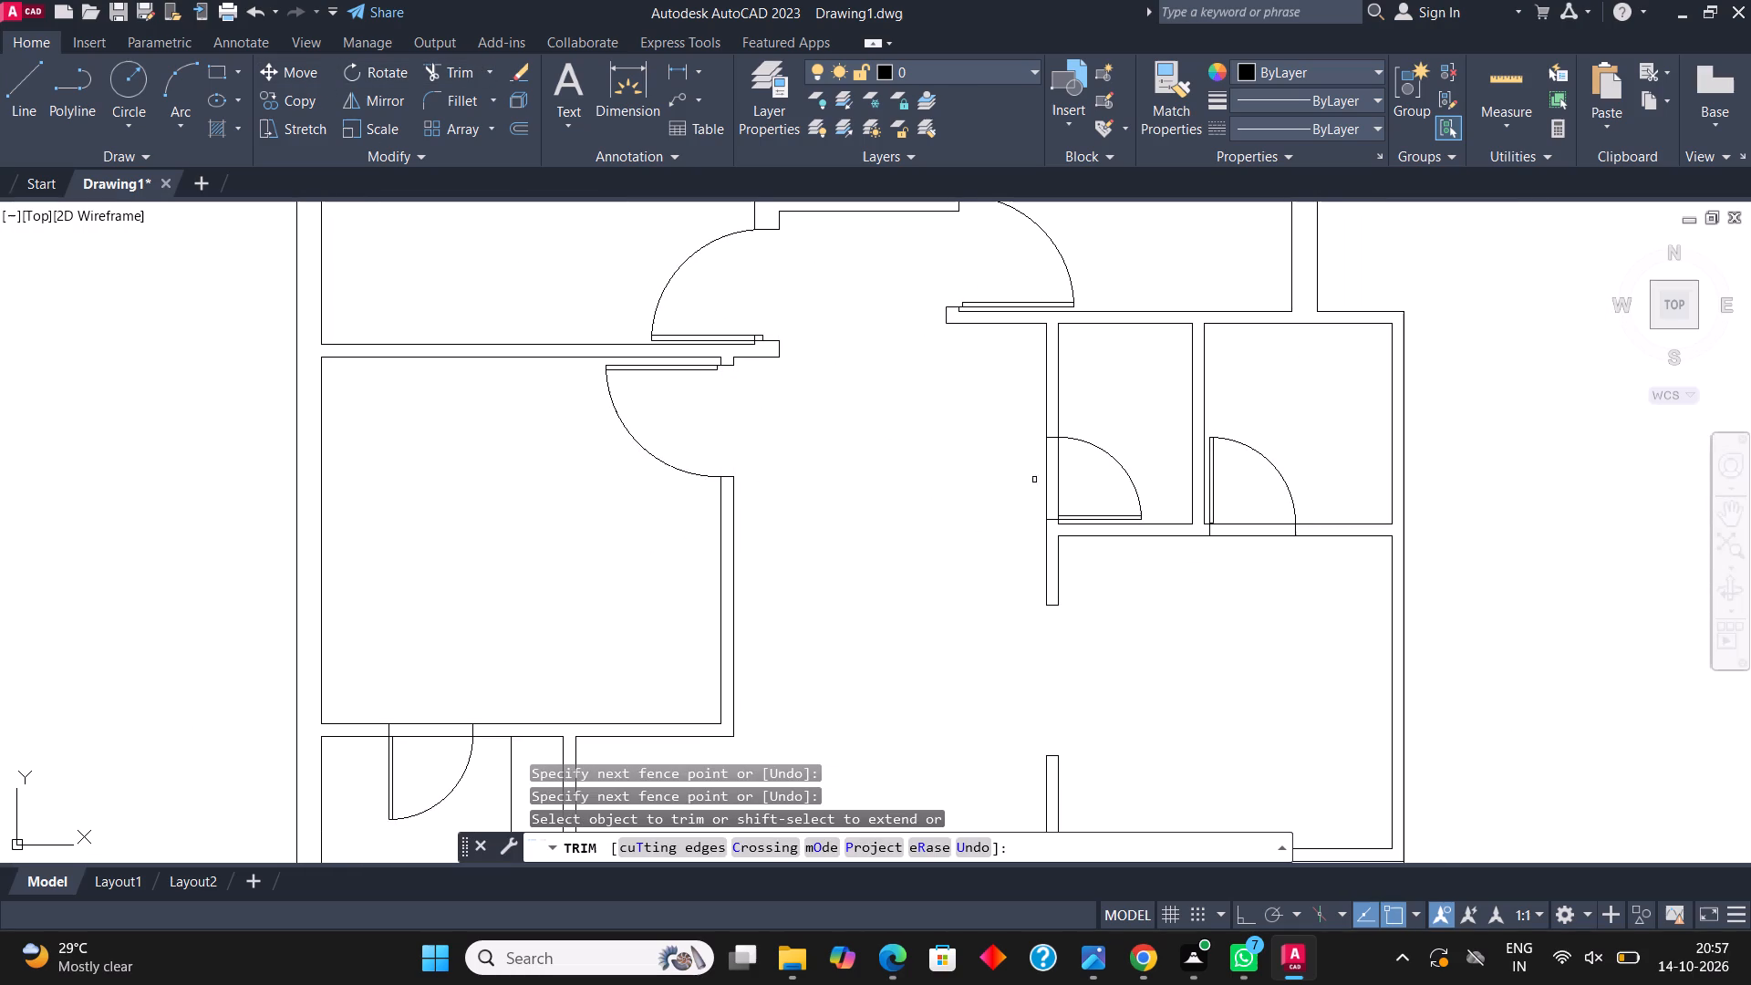
left_click(1064, 477)
left_click(989, 477)
left_click_drag(1248, 510, 1259, 586)
Trim the wall lines across the door openings of the lower left bathroom and the small bottom right room.
left_click(437, 760)
left_click(437, 642)
scroll(748, 483, "down", 2)
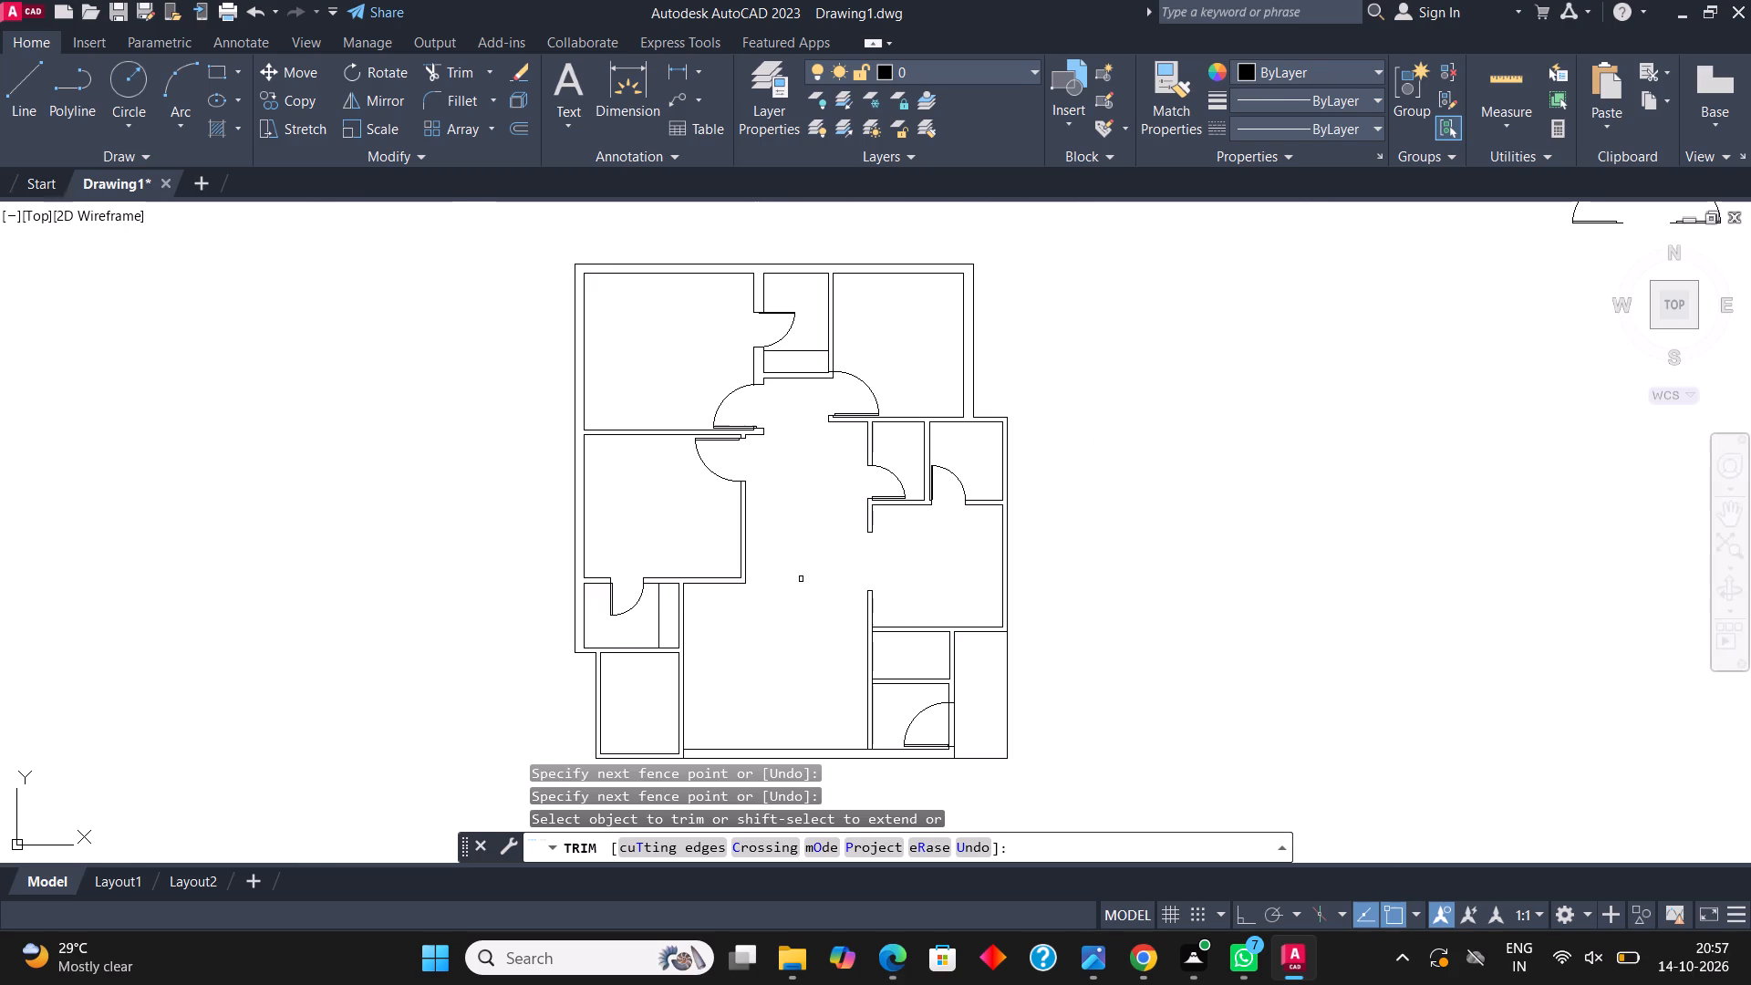
scroll(949, 726, "up", 1)
left_click(935, 728)
left_click(1004, 720)
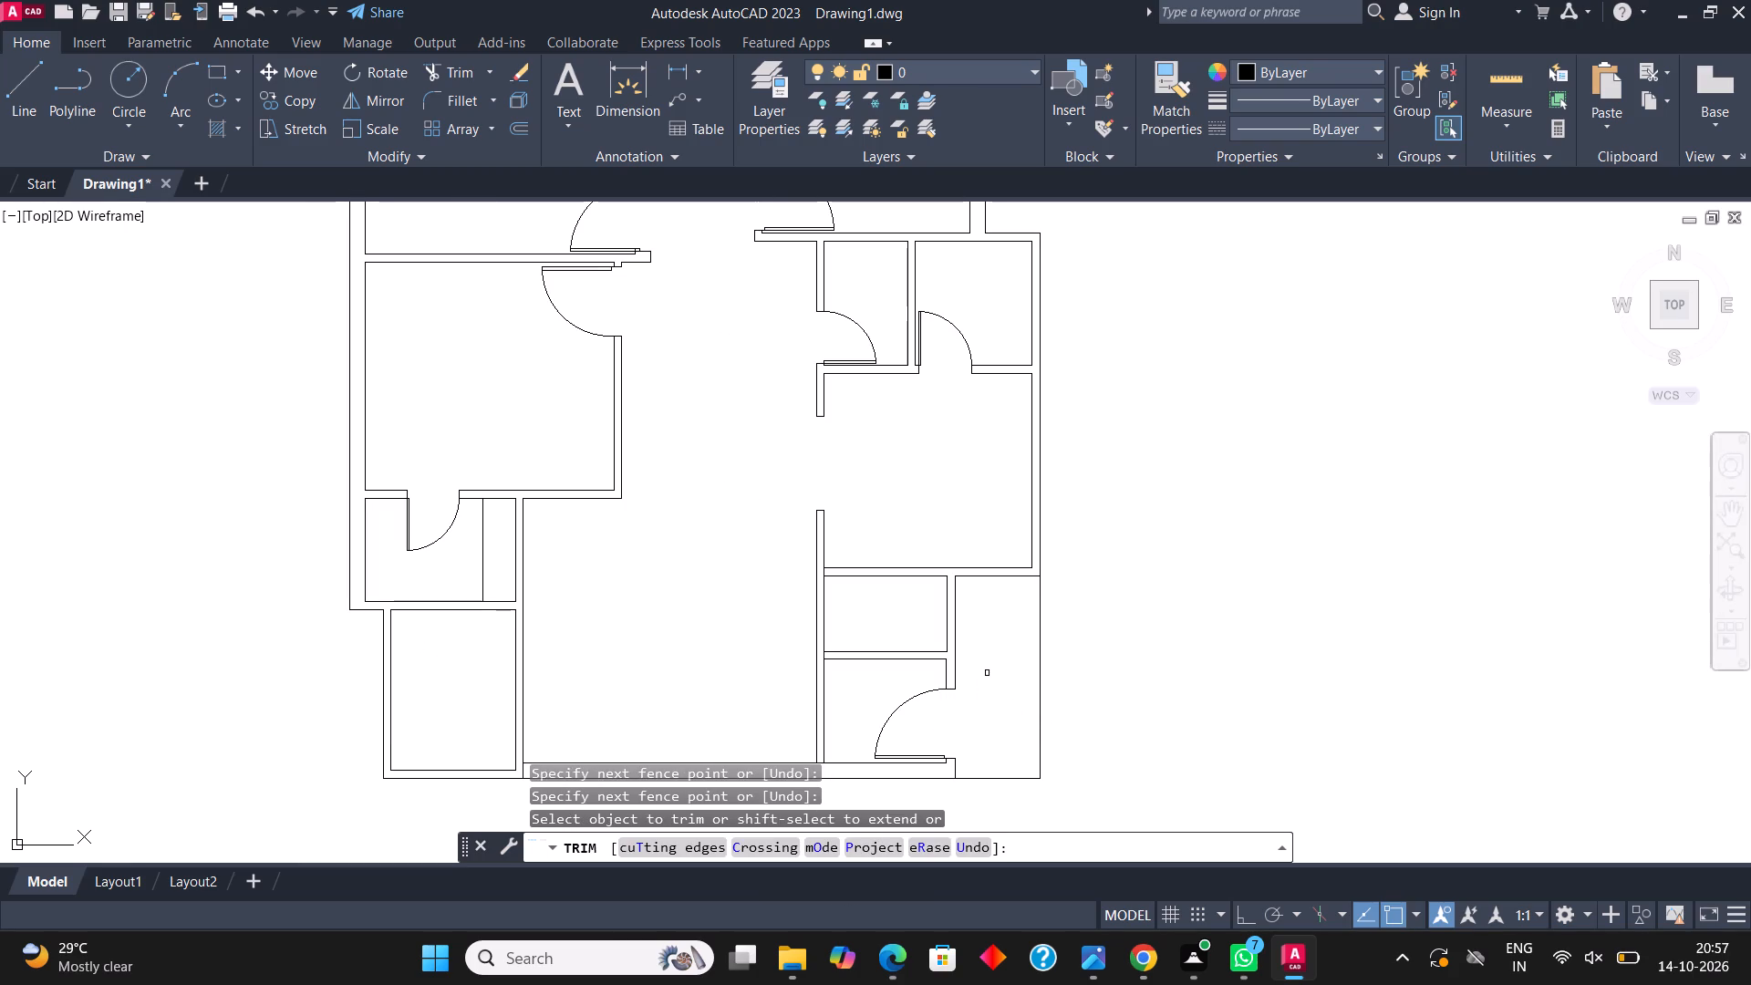
key("Escape")
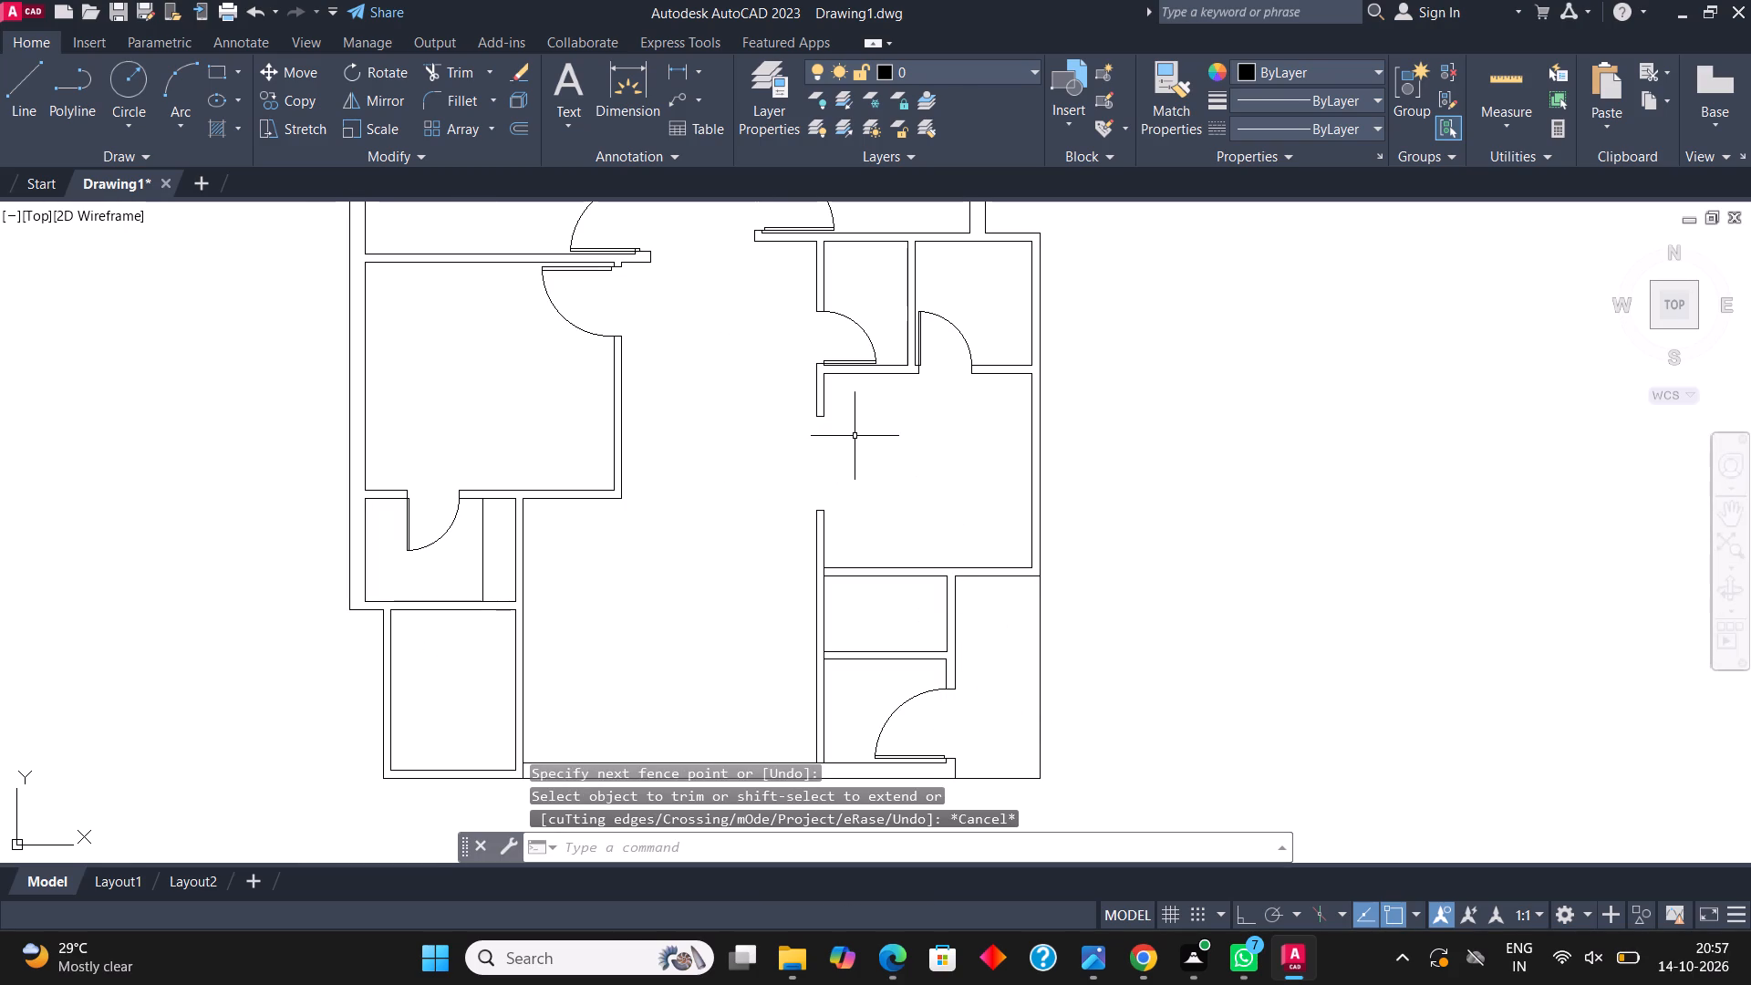
Draw a rectangle for a bed against the inner top wall of the upper left bedroom, near its middle.
middle_click_drag(889, 581, 908, 702)
scroll(924, 637, "down", 2)
scroll(849, 503, "up", 2)
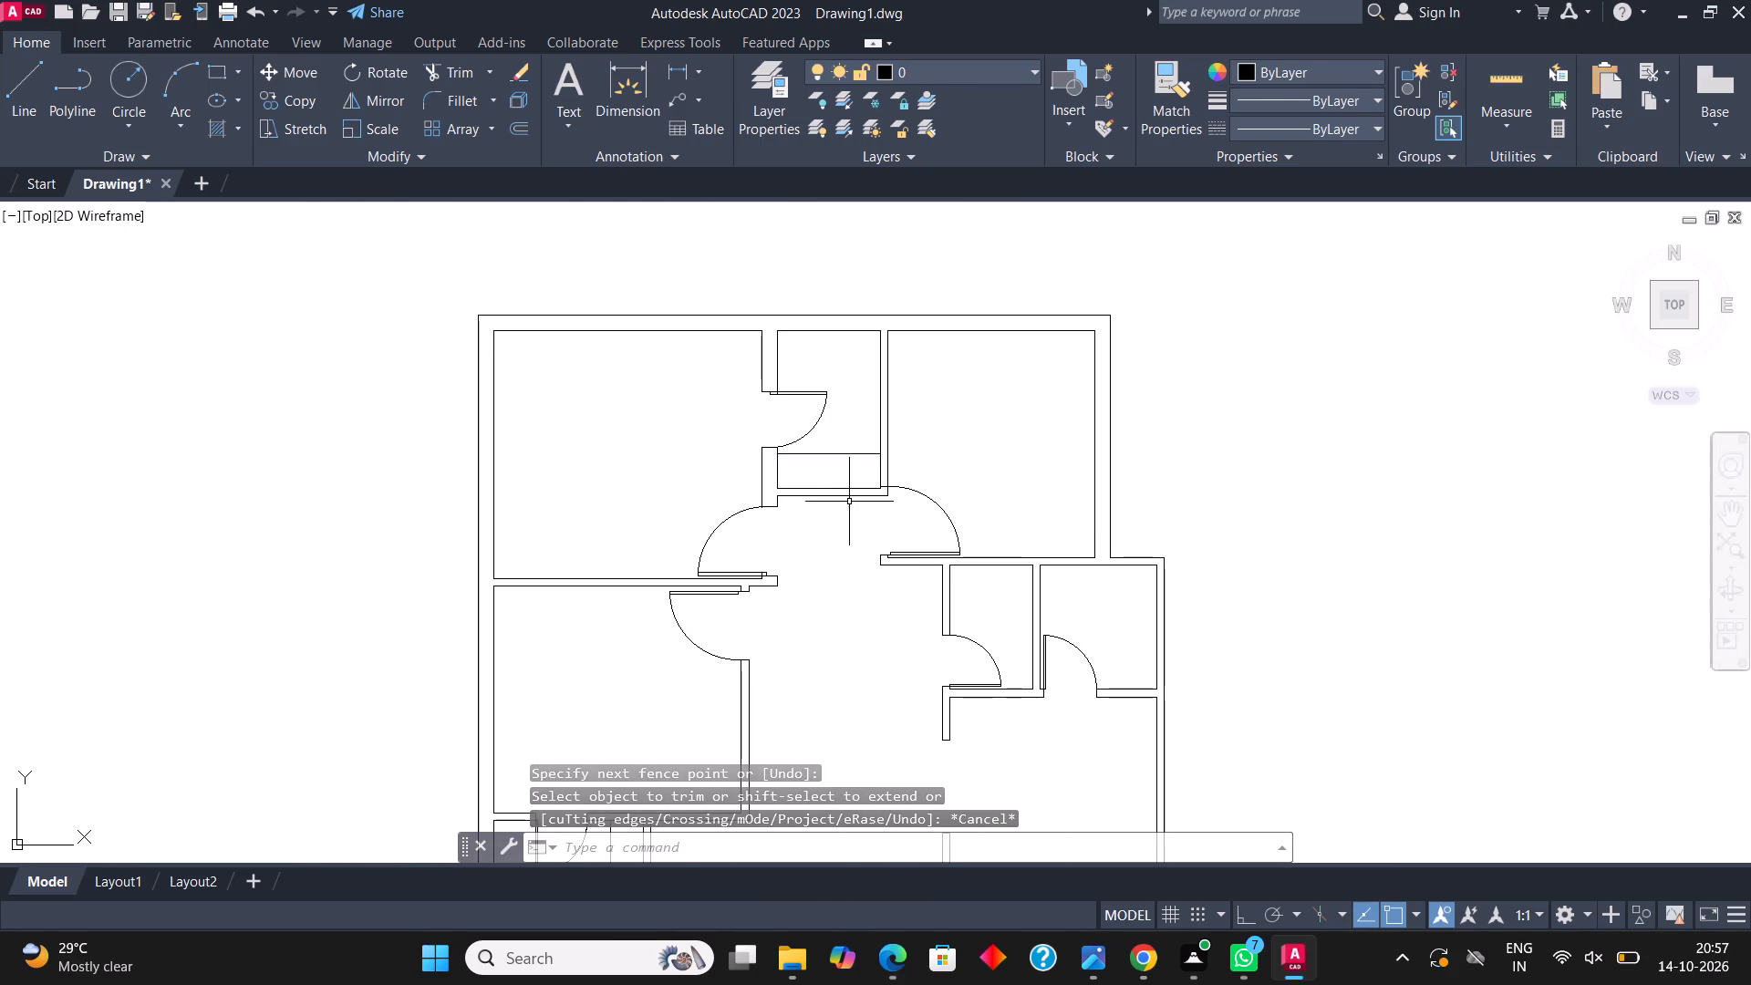
middle_click_drag(851, 504, 932, 554)
scroll(920, 545, "up", 1)
scroll(908, 524, "down", 1)
scroll(803, 513, "up", 2)
middle_click_drag(803, 513, 875, 551)
scroll(896, 562, "down", 1)
left_click(220, 59)
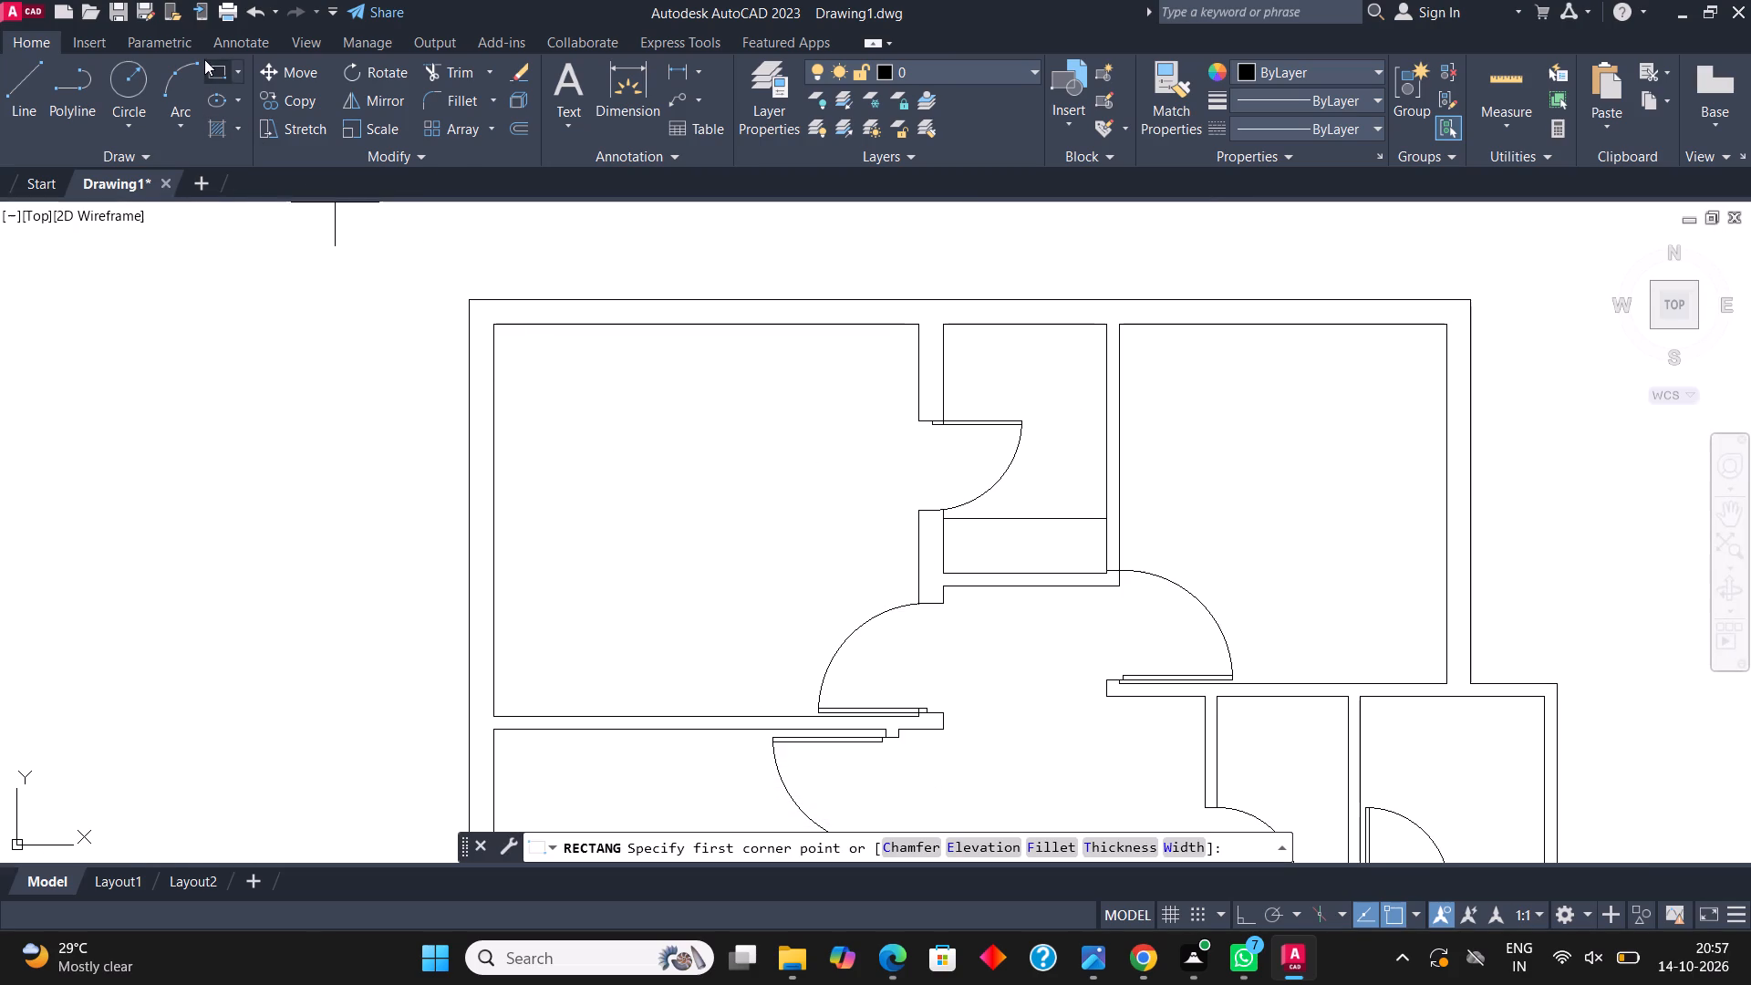
scroll(636, 327, "up", 1)
left_click(635, 320)
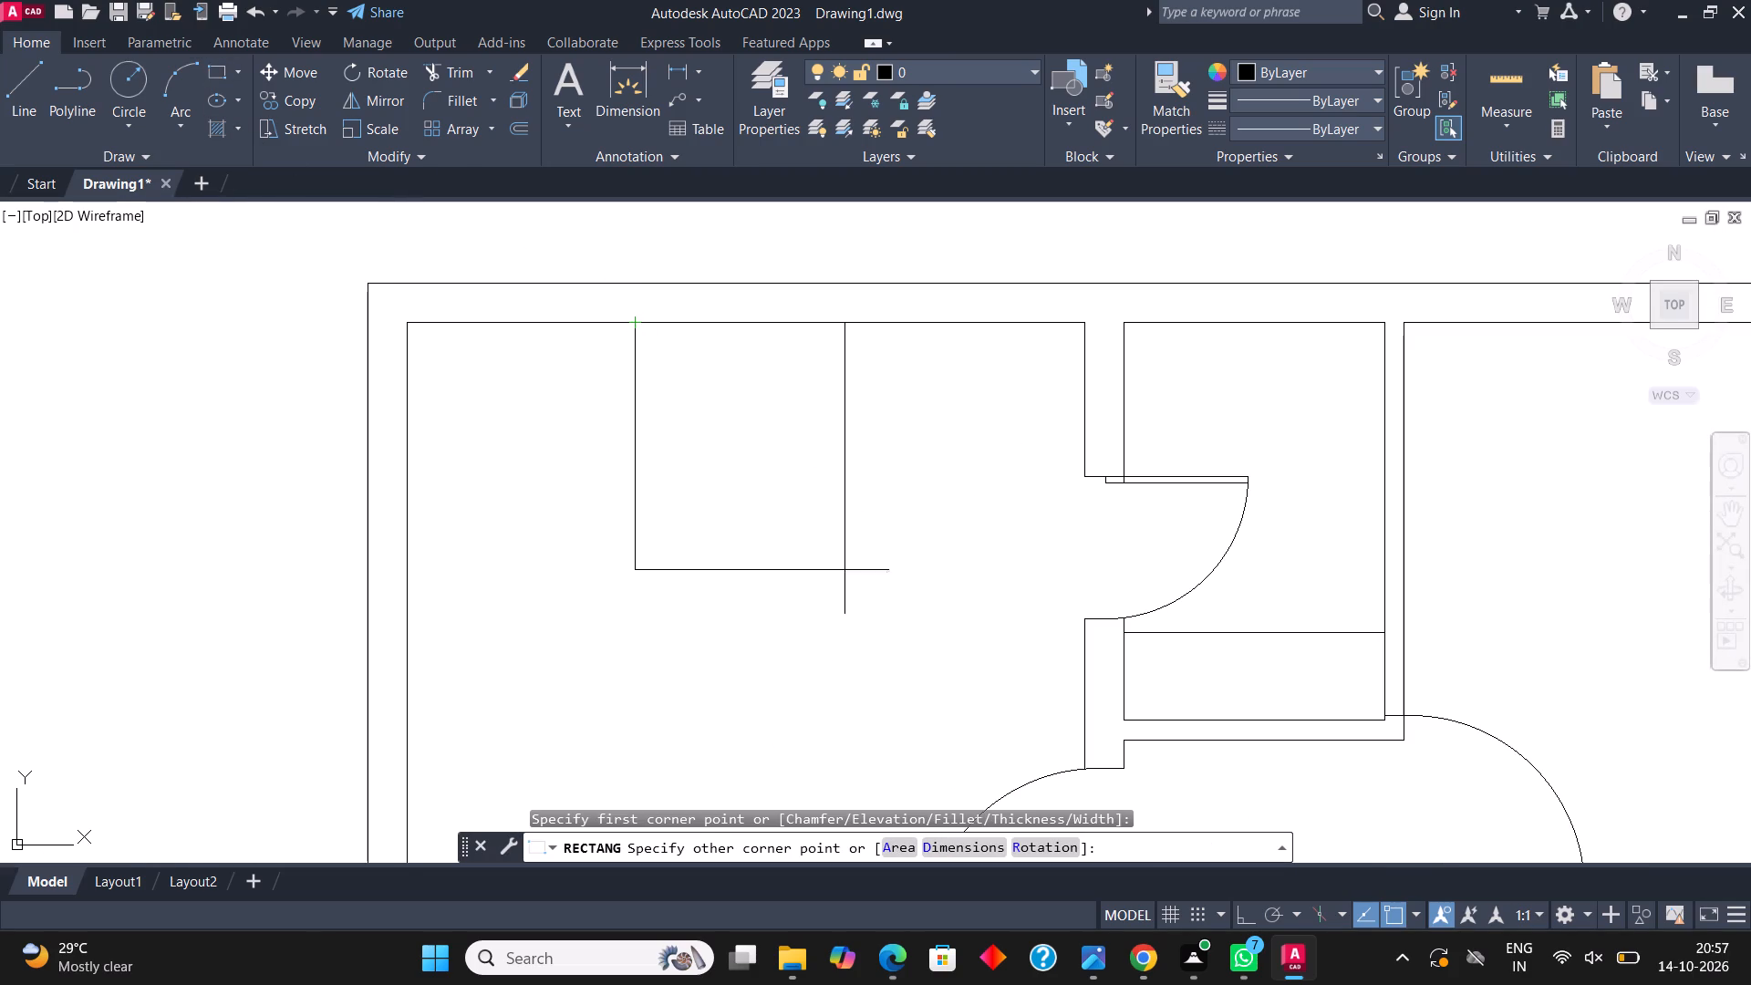
left_click(848, 591)
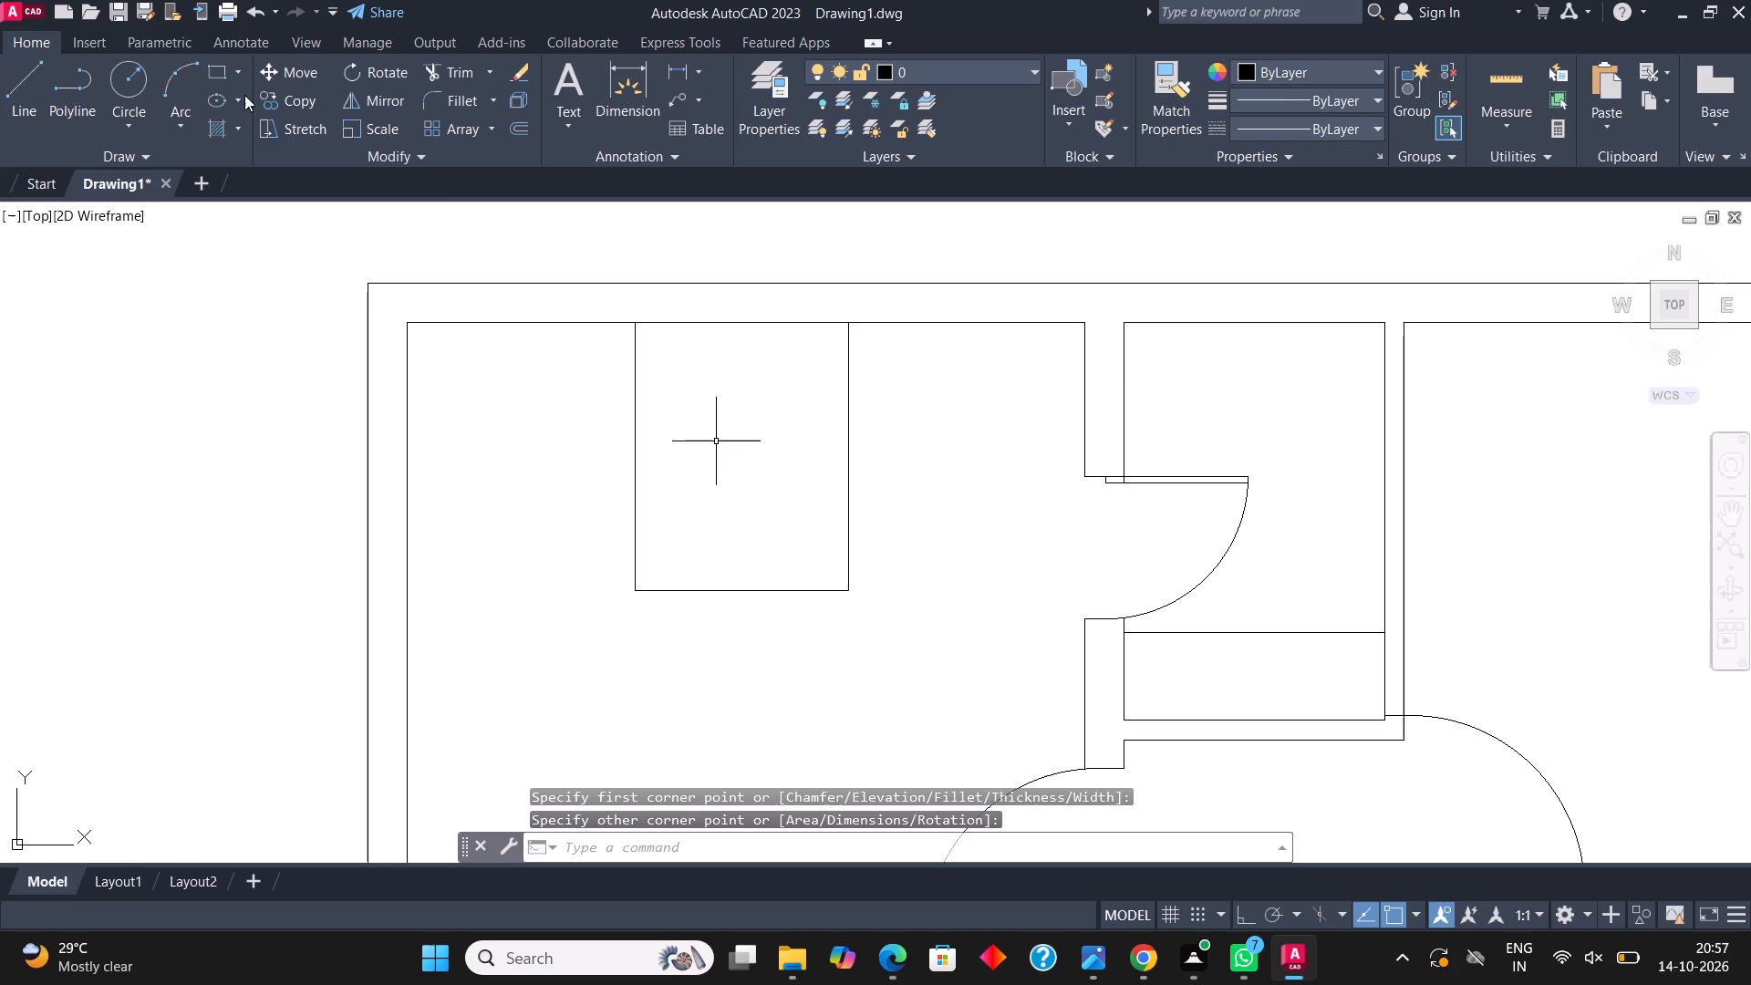
Draw a small rectangular bedside table at the bed's upper right corner against the wall, with a circle centred inside it.
left_click(216, 67)
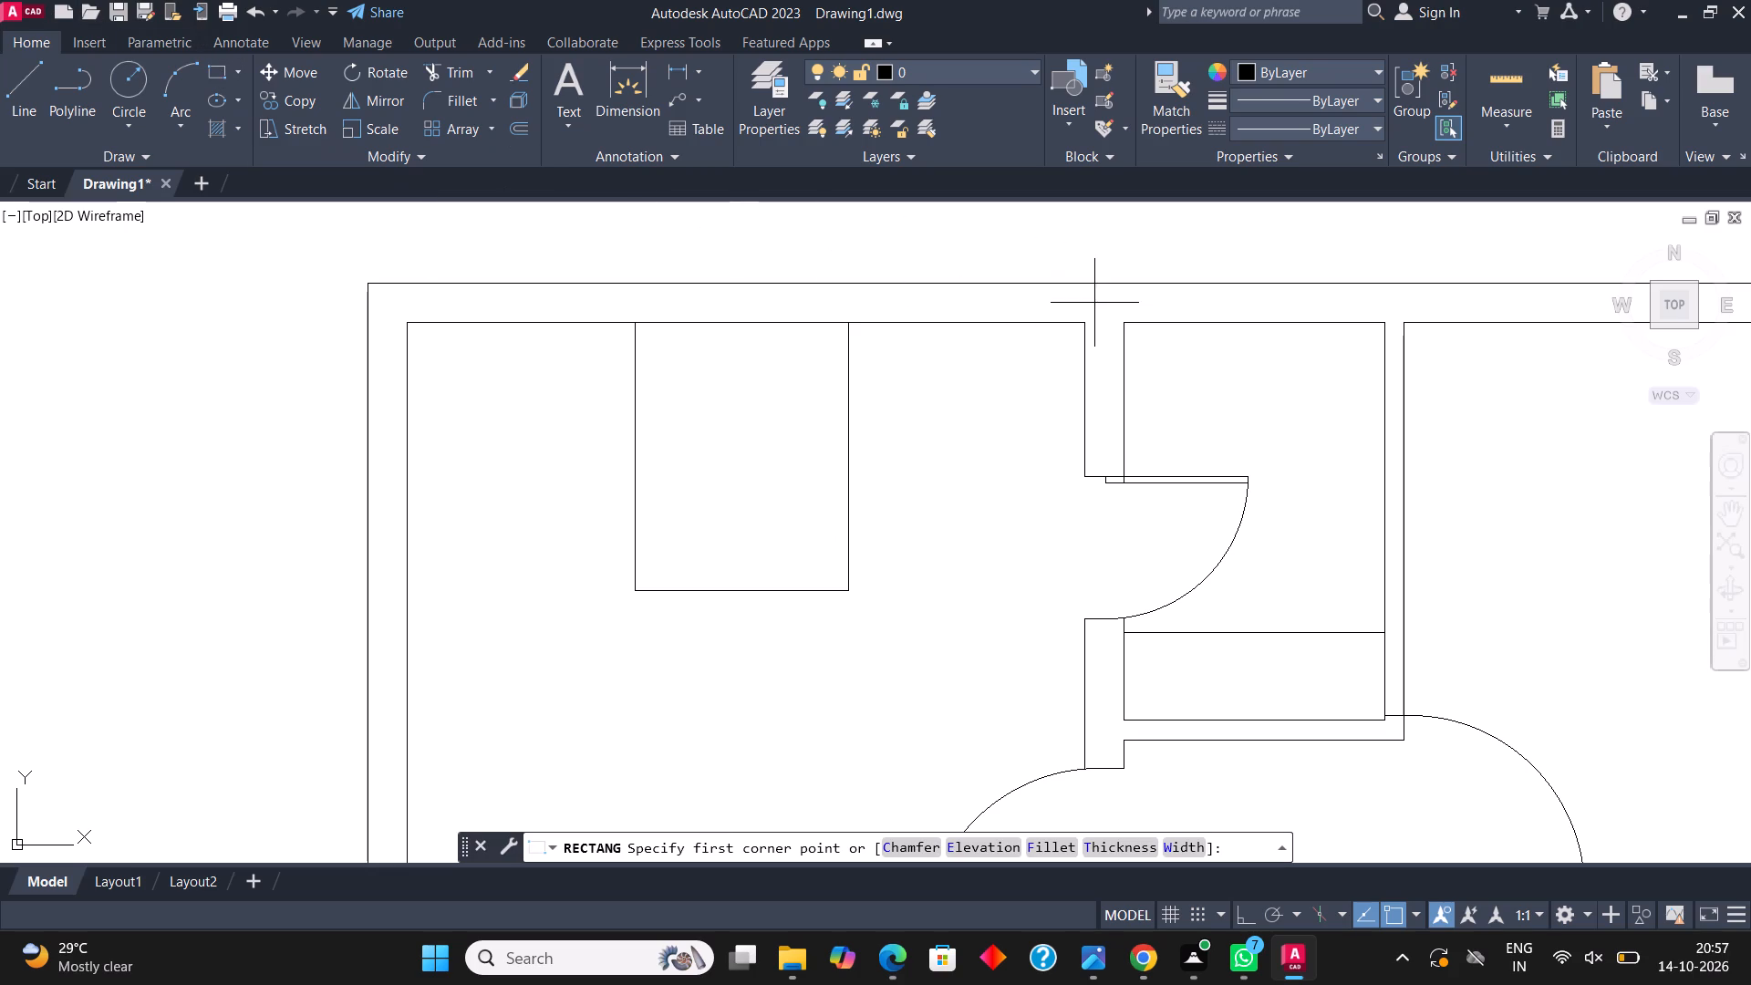
scroll(967, 324, "up", 2)
left_click(670, 323)
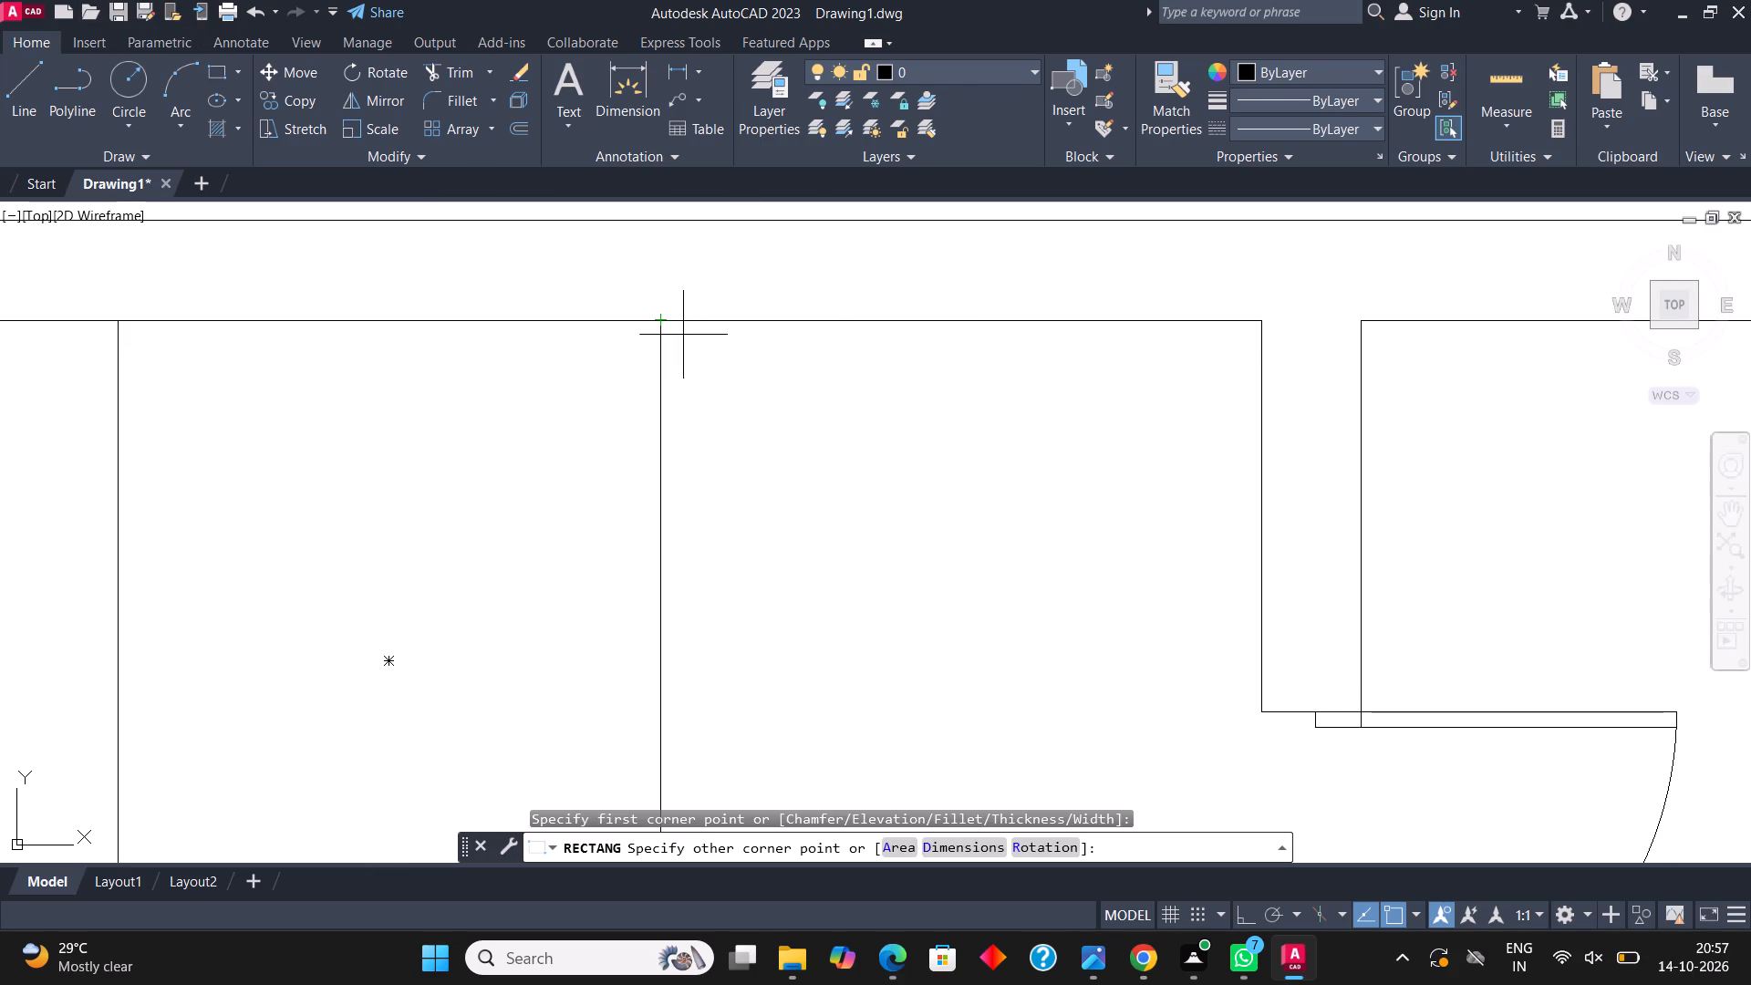
left_click(826, 468)
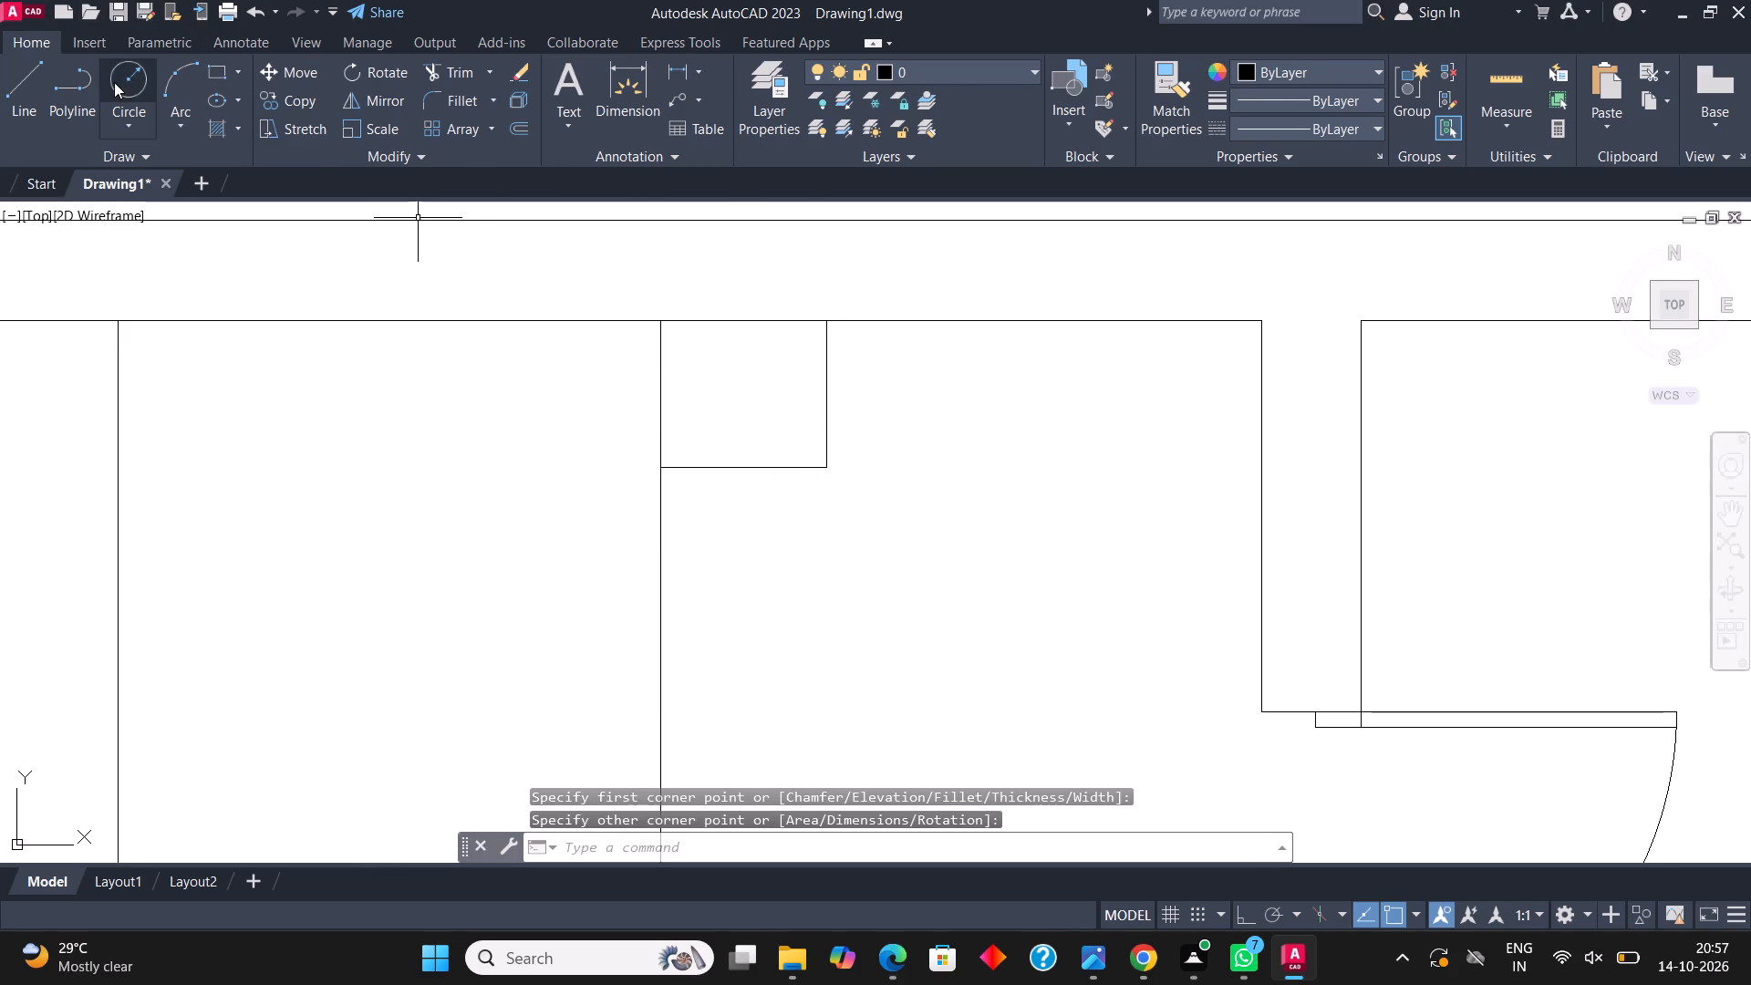
left_click(114, 82)
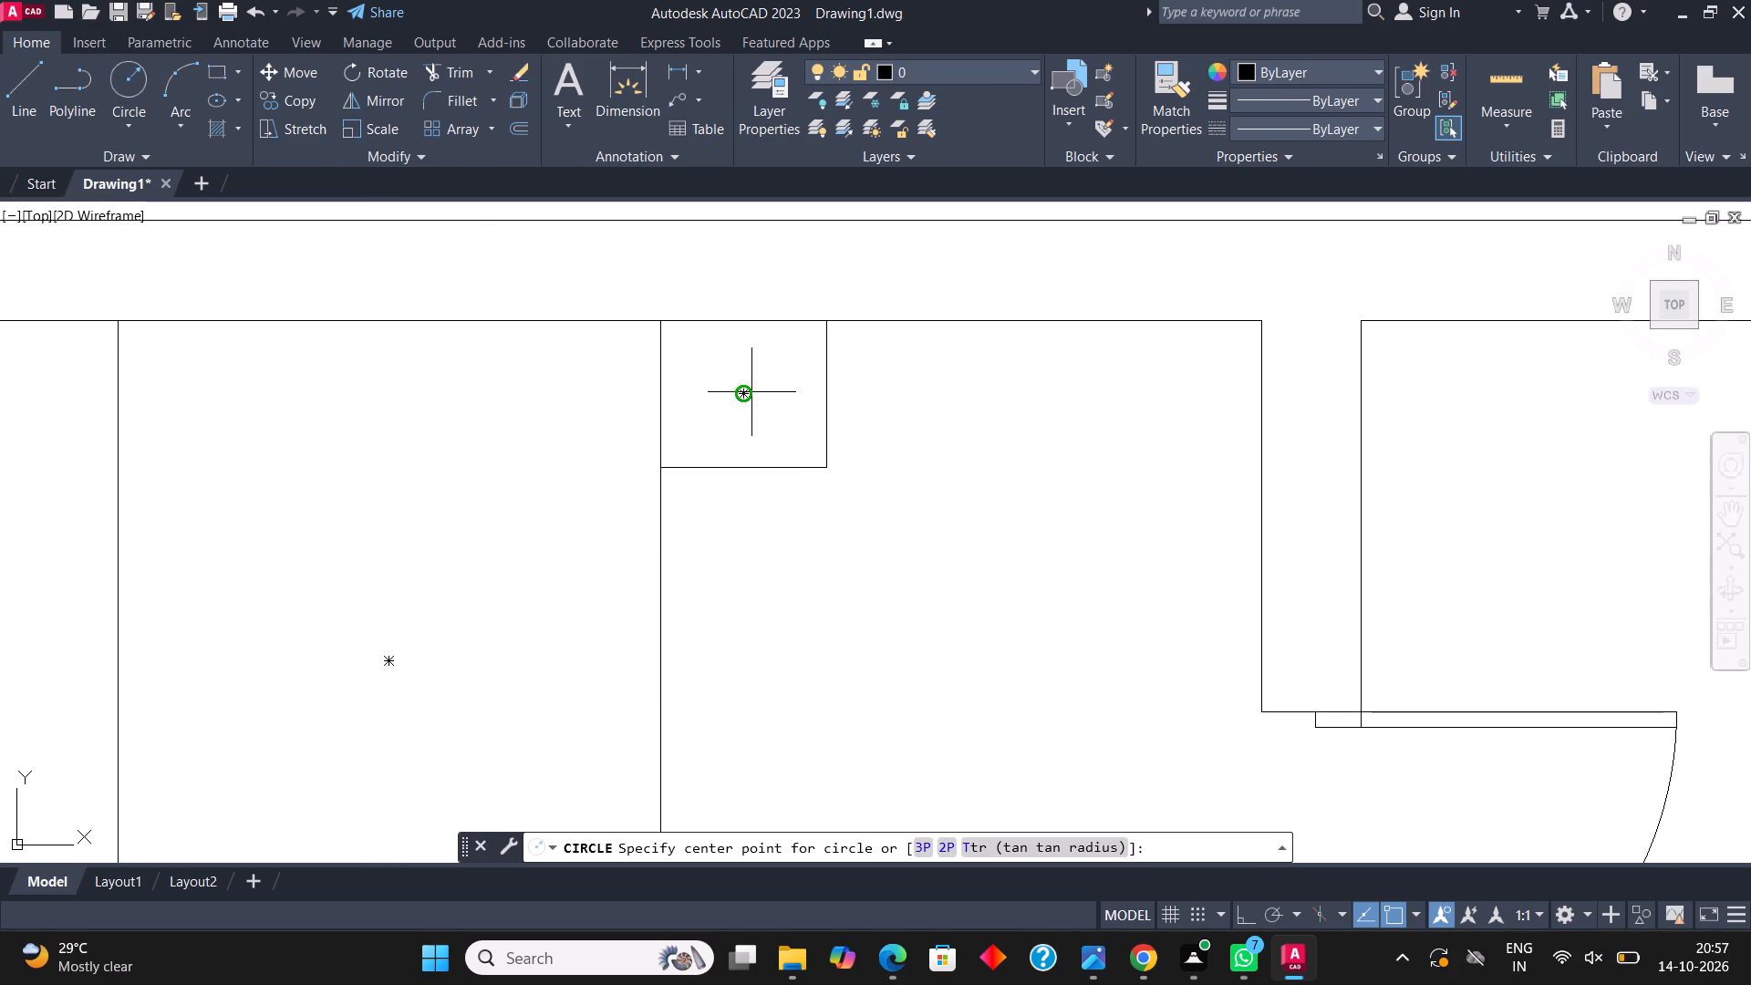
left_click(750, 395)
left_click(791, 434)
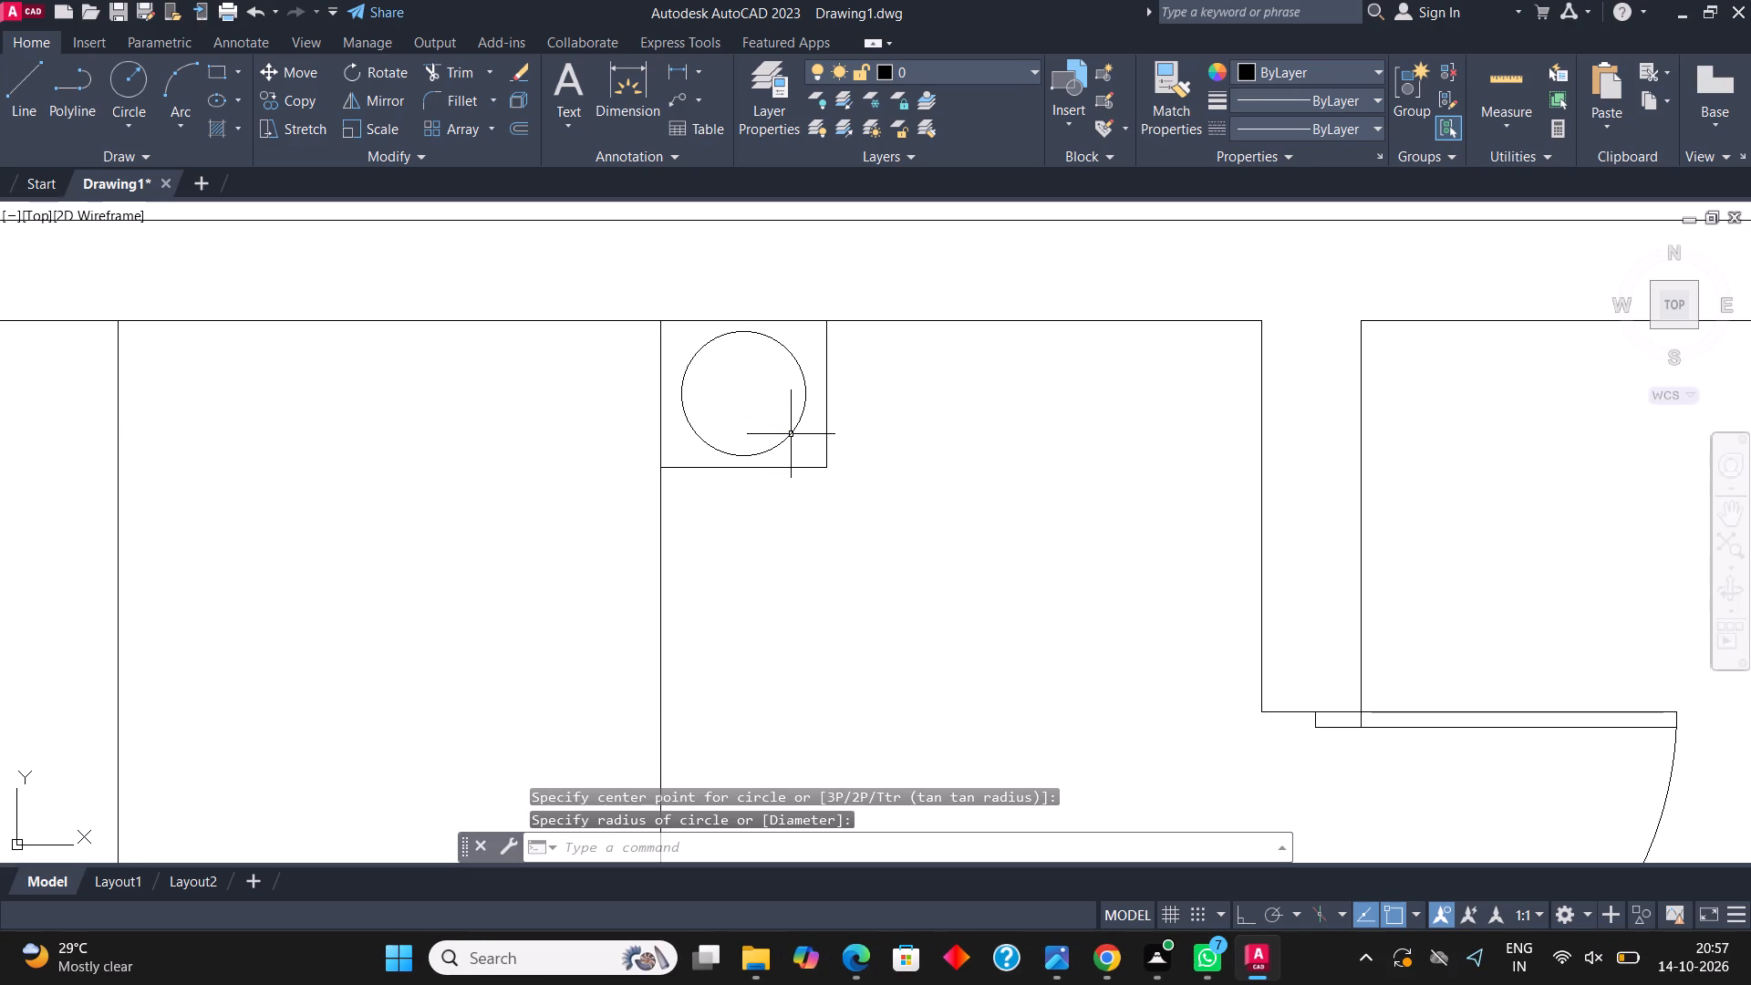
Copy the bedside table and its circle to the opposite side of the bed, aligned with the bed's upper left corner.
left_click(786, 537)
left_click(751, 409)
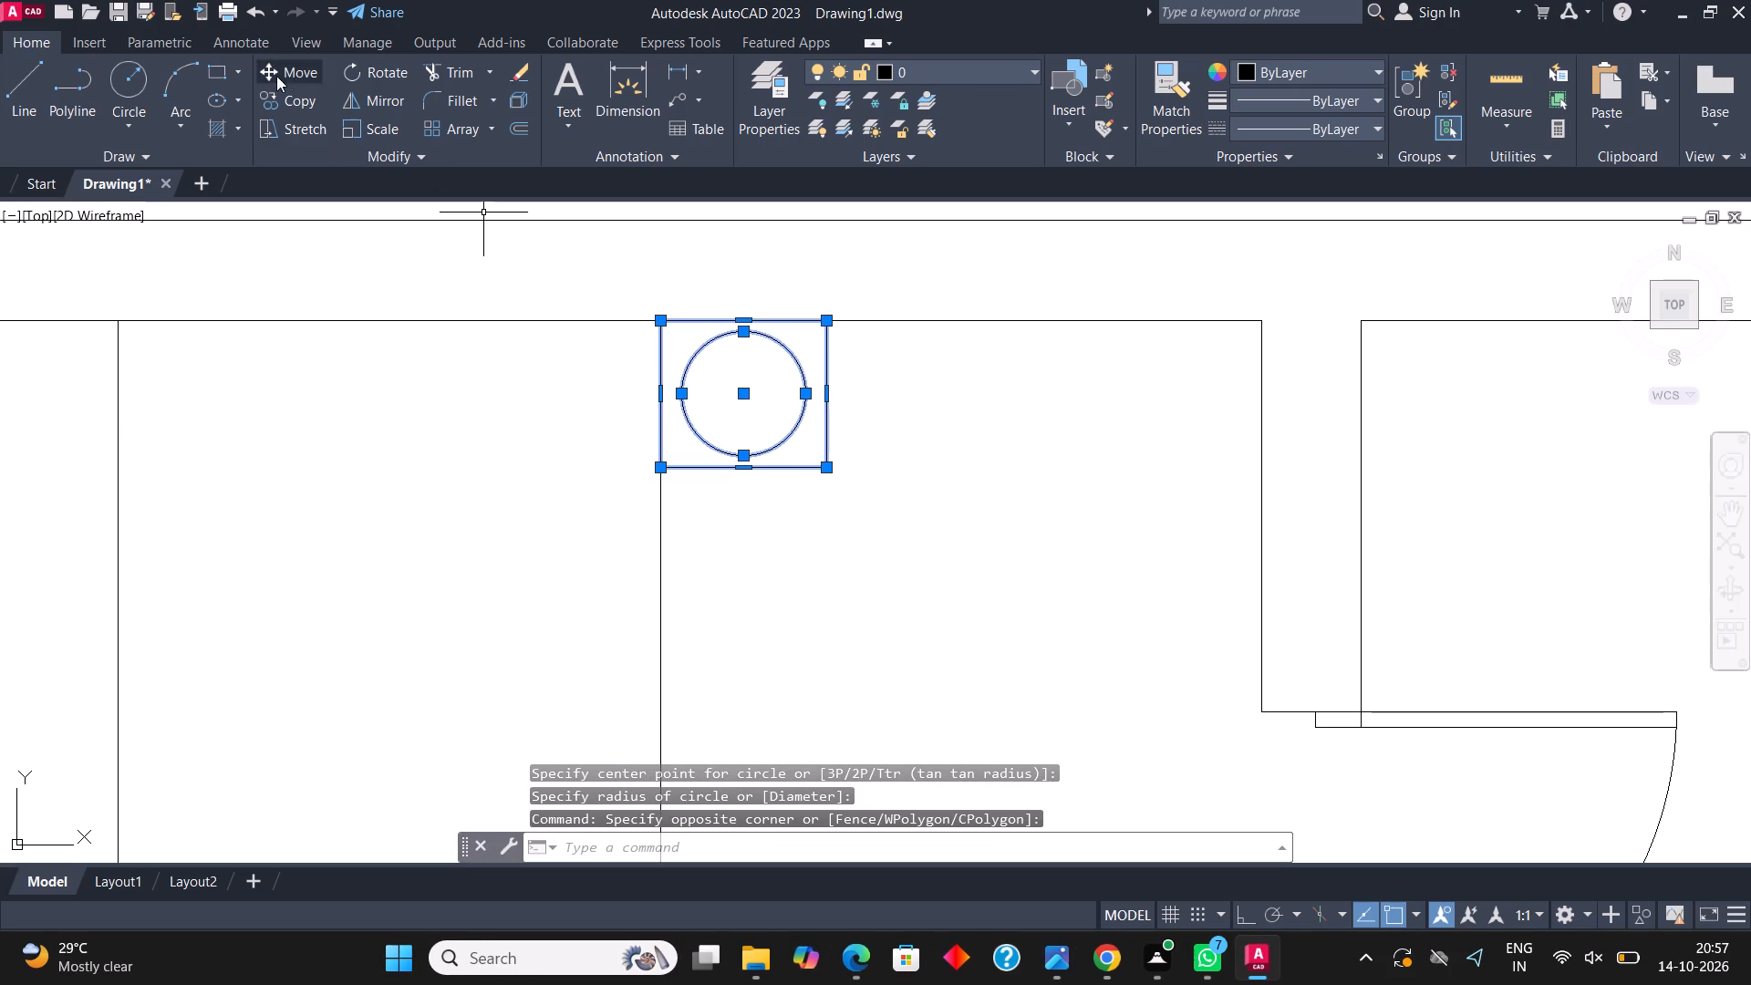
left_click(308, 102)
left_click(830, 327)
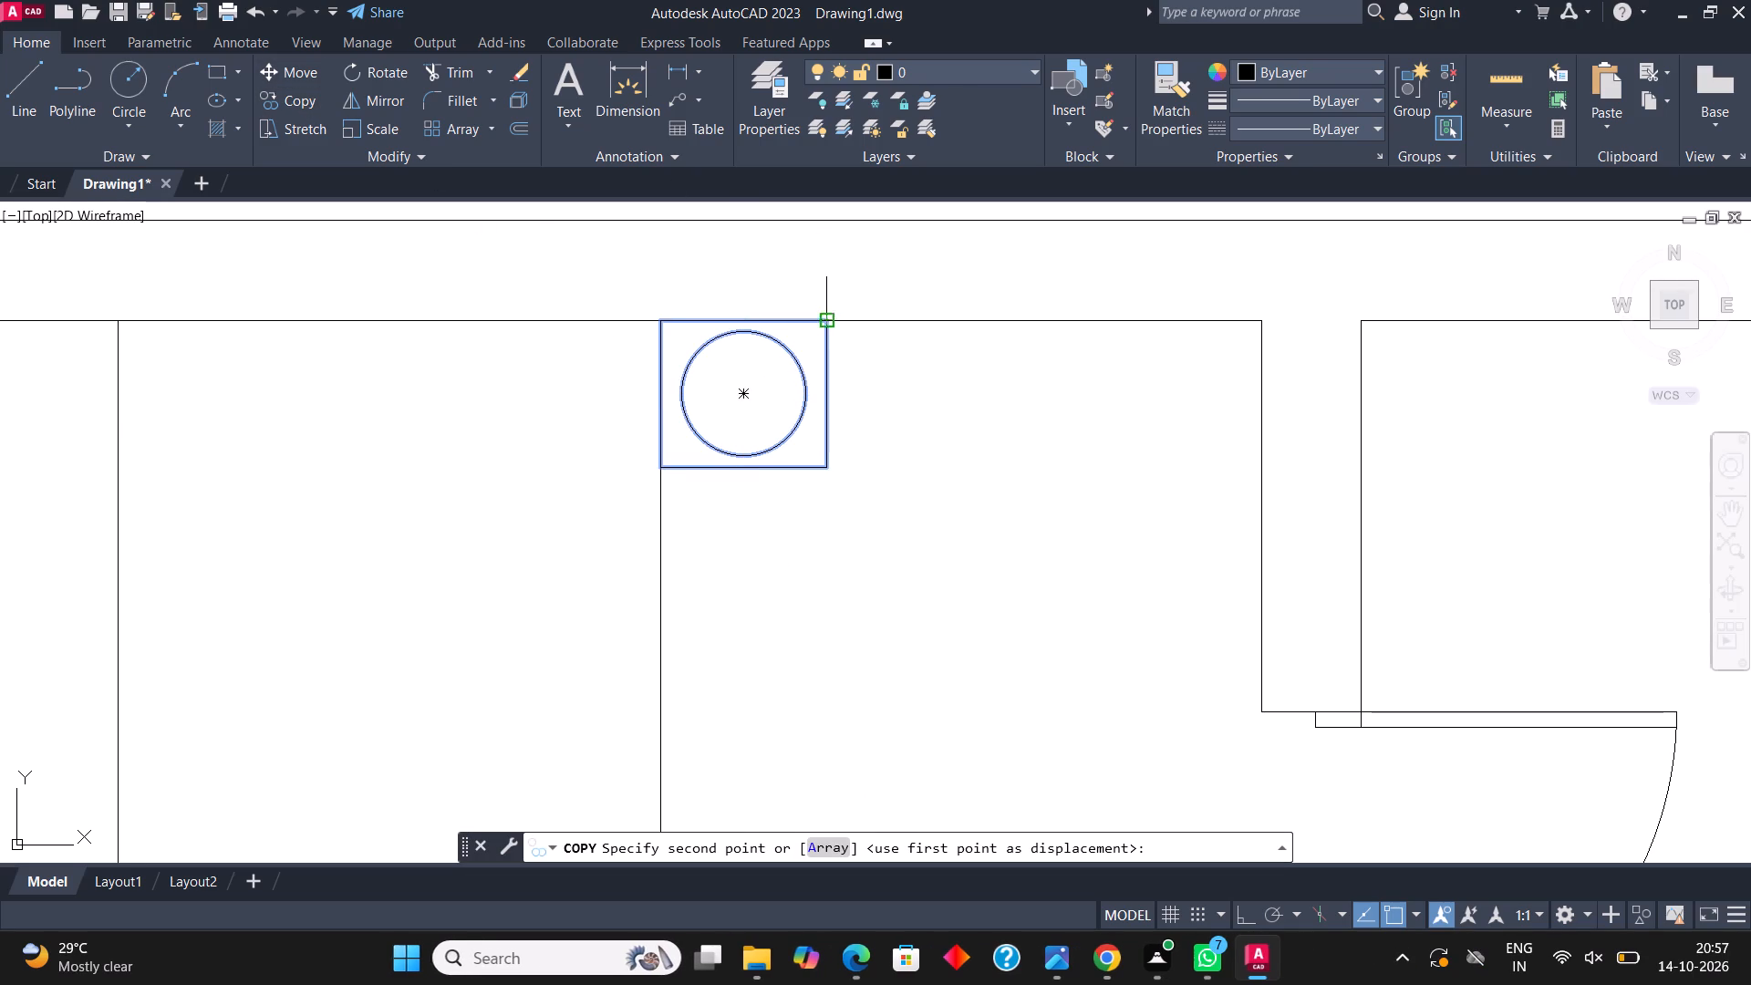
left_click(126, 322)
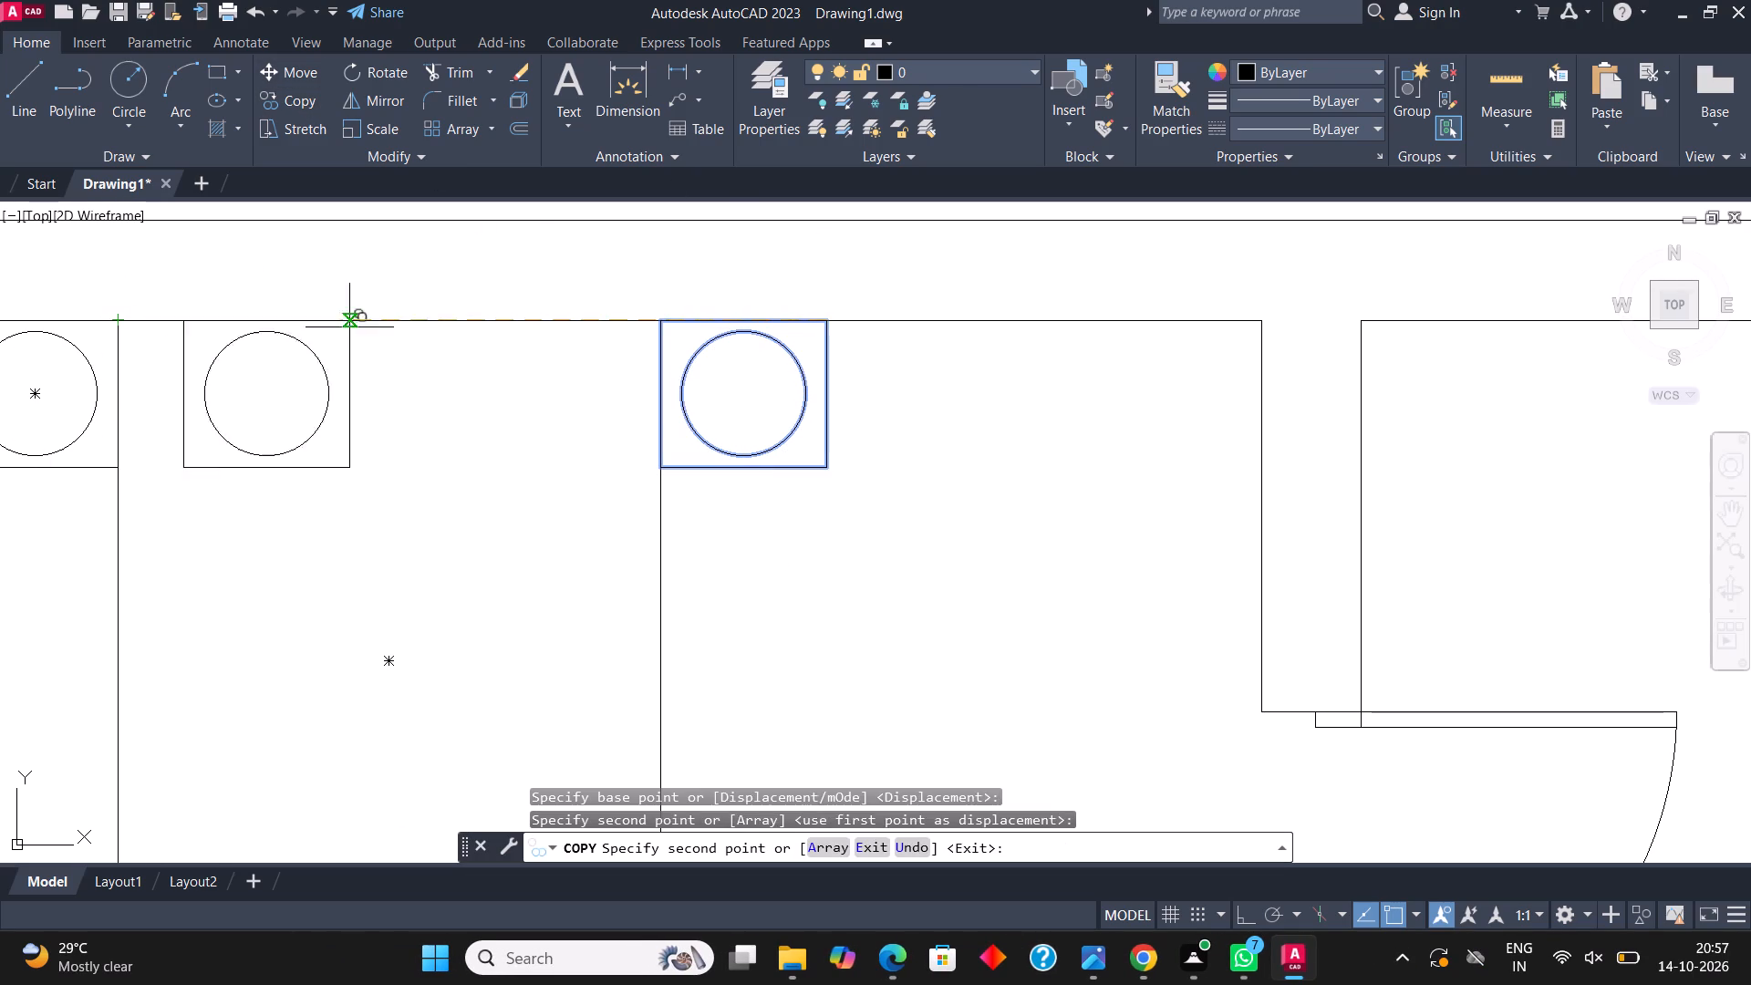
key("Escape")
Draw a rectangular pillow inside the upper left part of the bed.
middle_click_drag(657, 300, 925, 294)
scroll(877, 338, "down", 1)
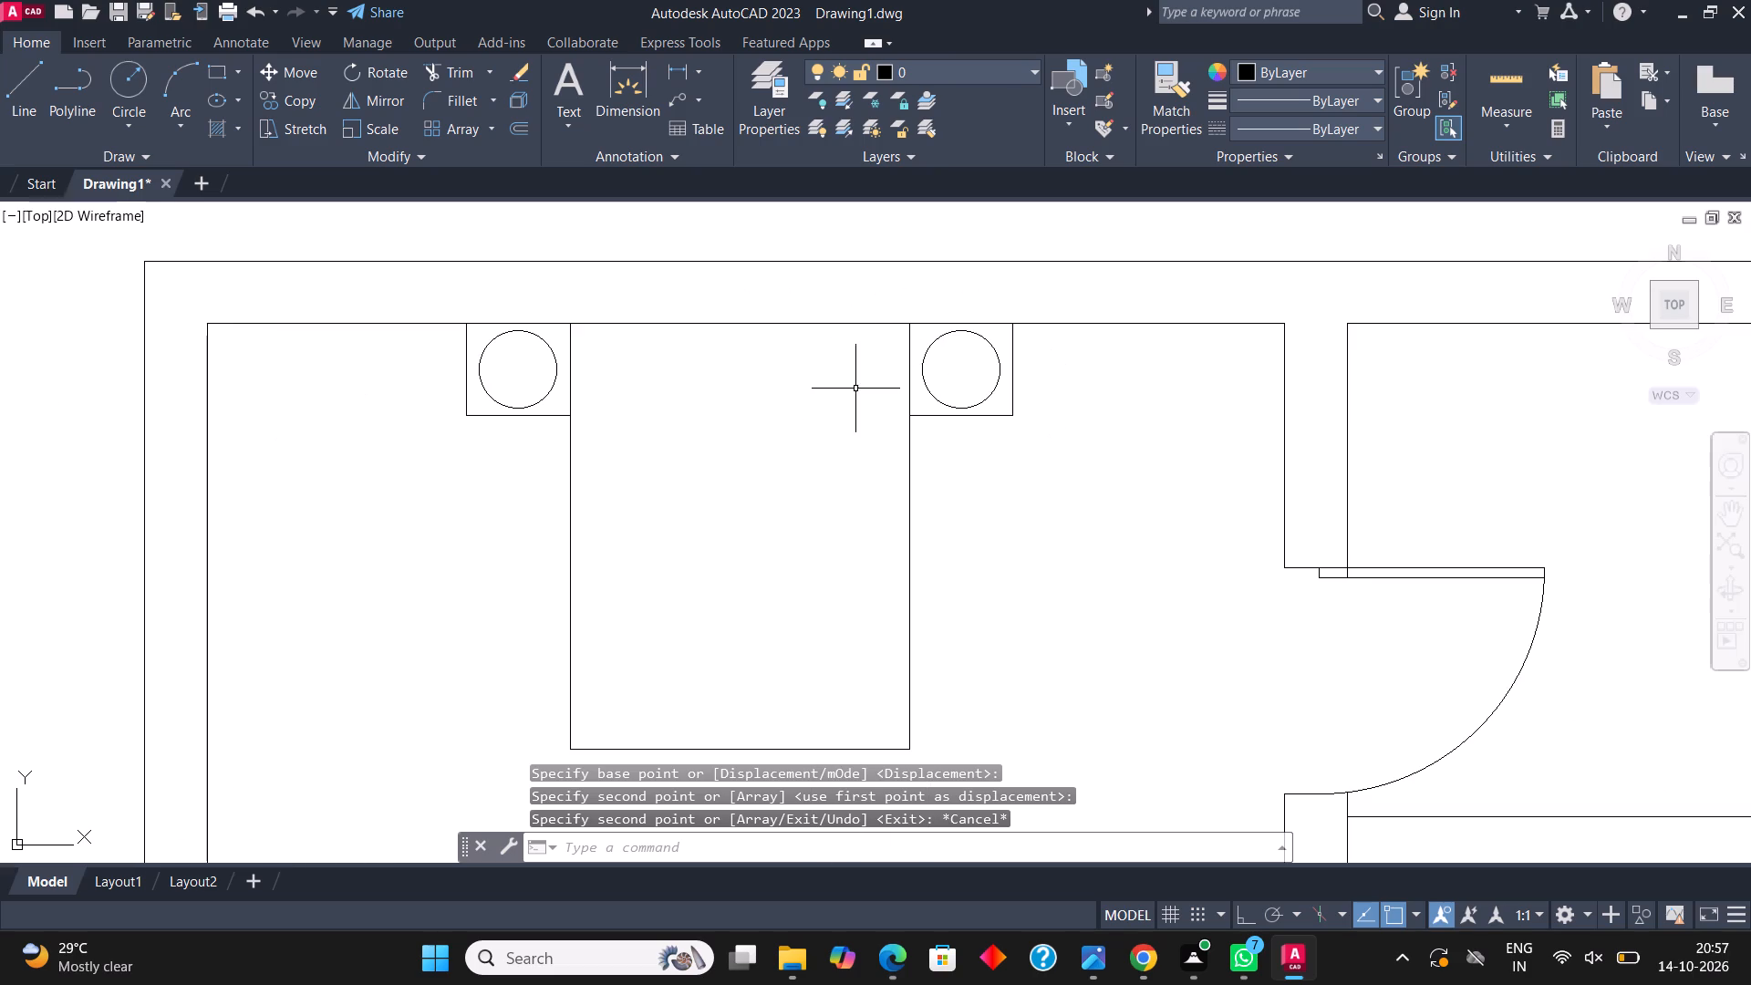
left_click(223, 71)
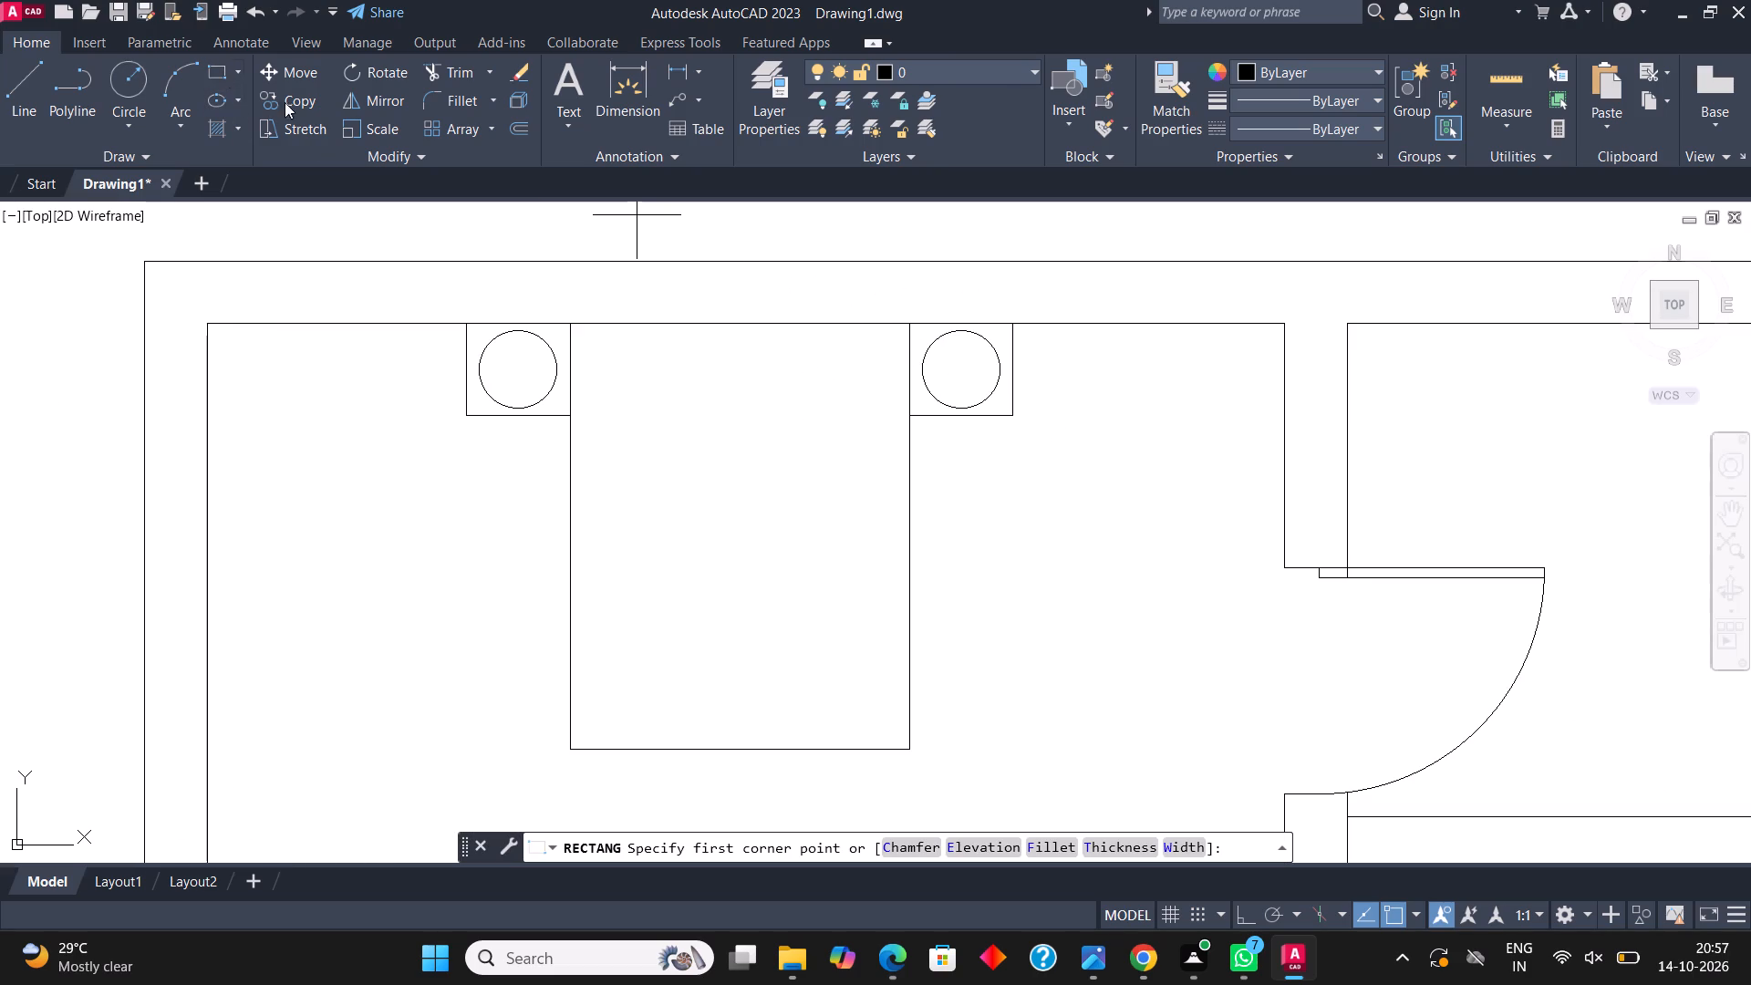
scroll(632, 337, "up", 1)
left_click(561, 378)
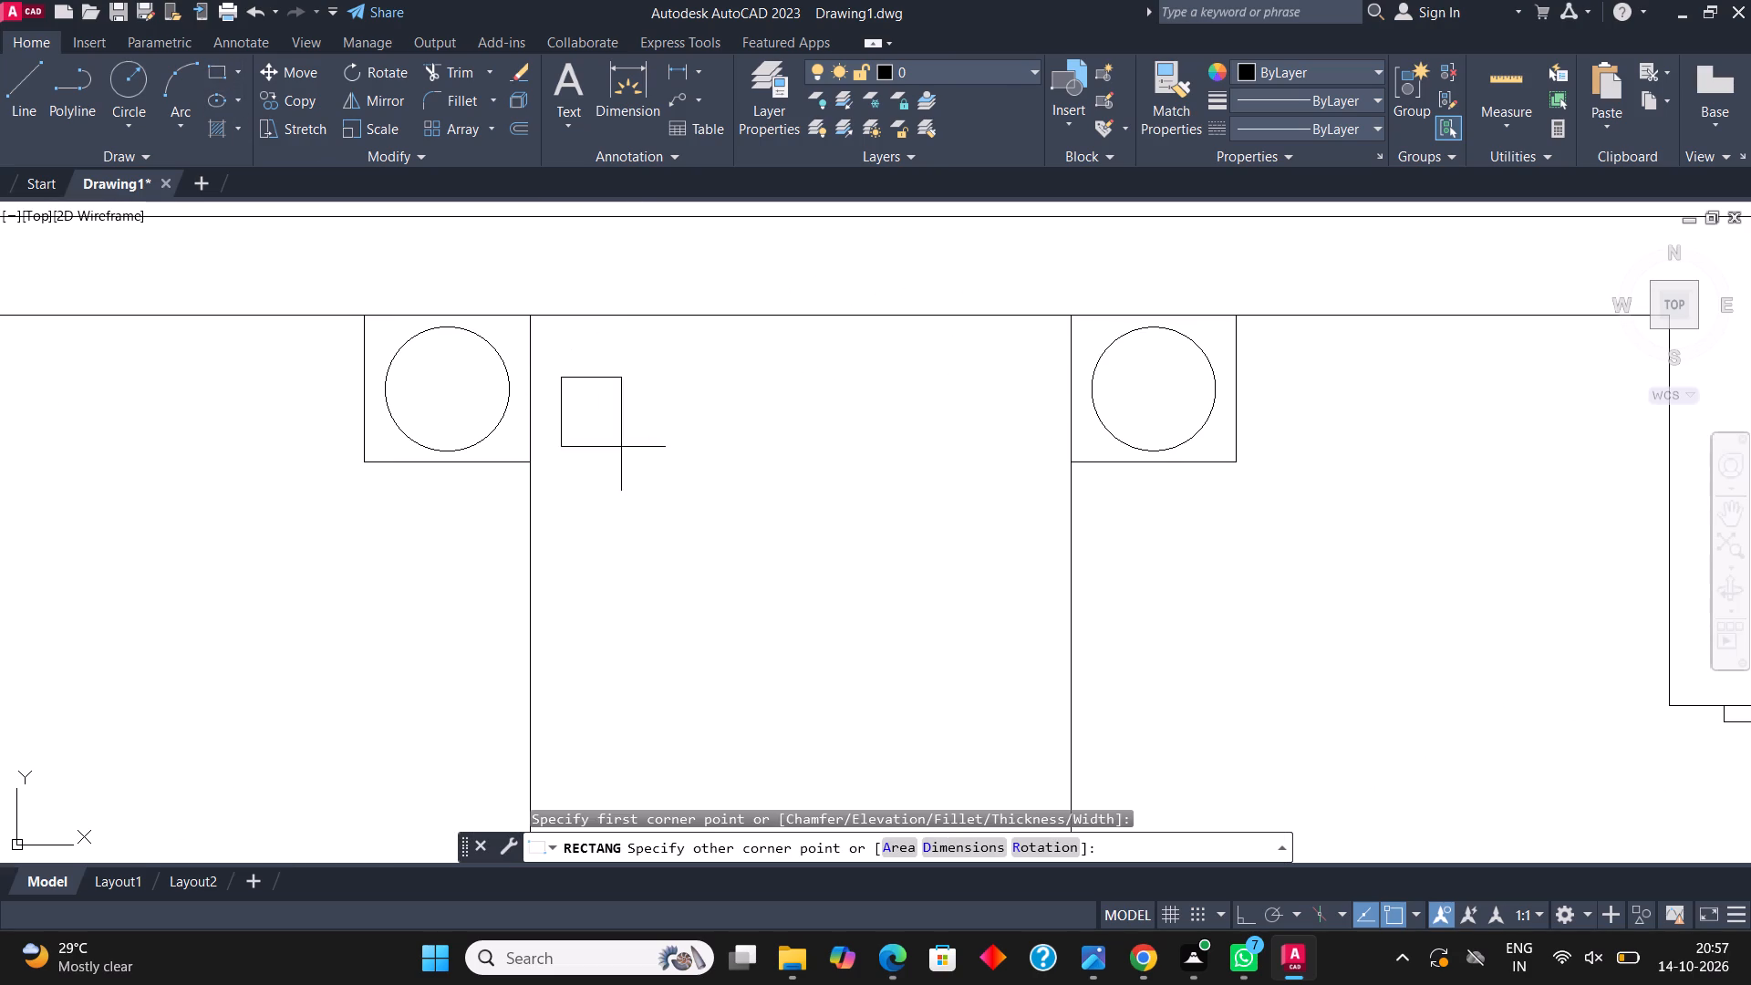
left_click(798, 513)
Copy the pillow horizontally into the upper right part of the bed, beside the first one.
left_click(735, 410)
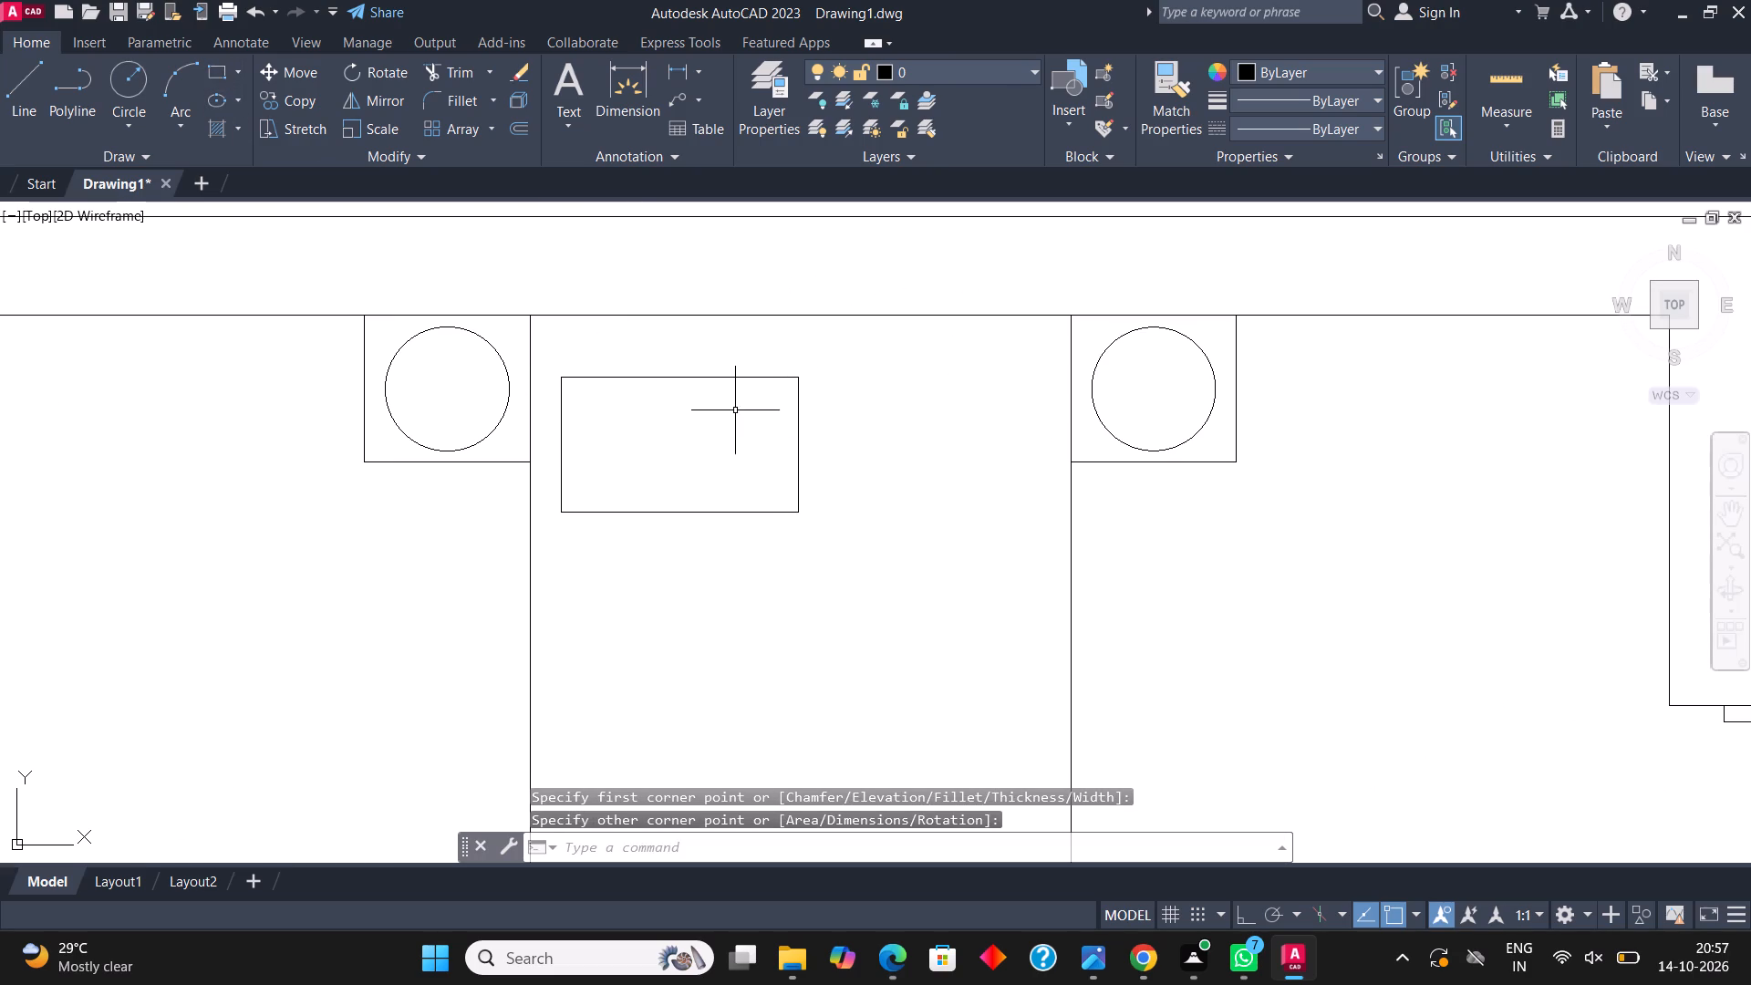
left_click(662, 338)
left_click(300, 96)
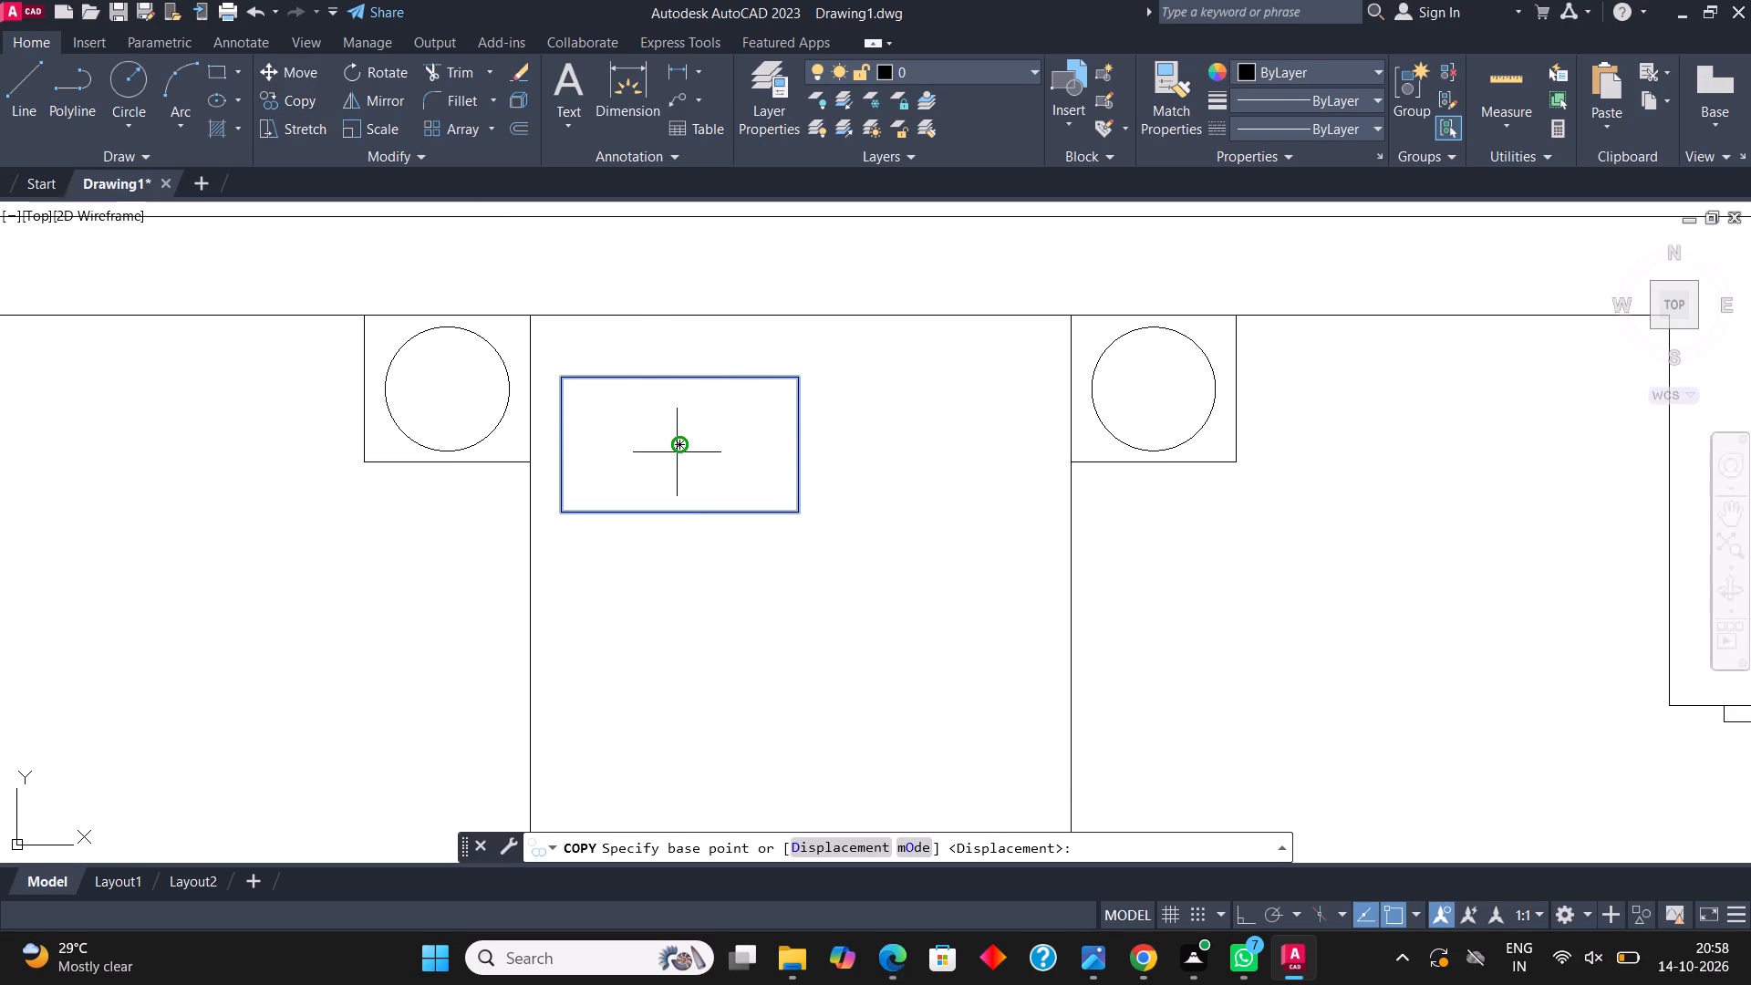
left_click(676, 452)
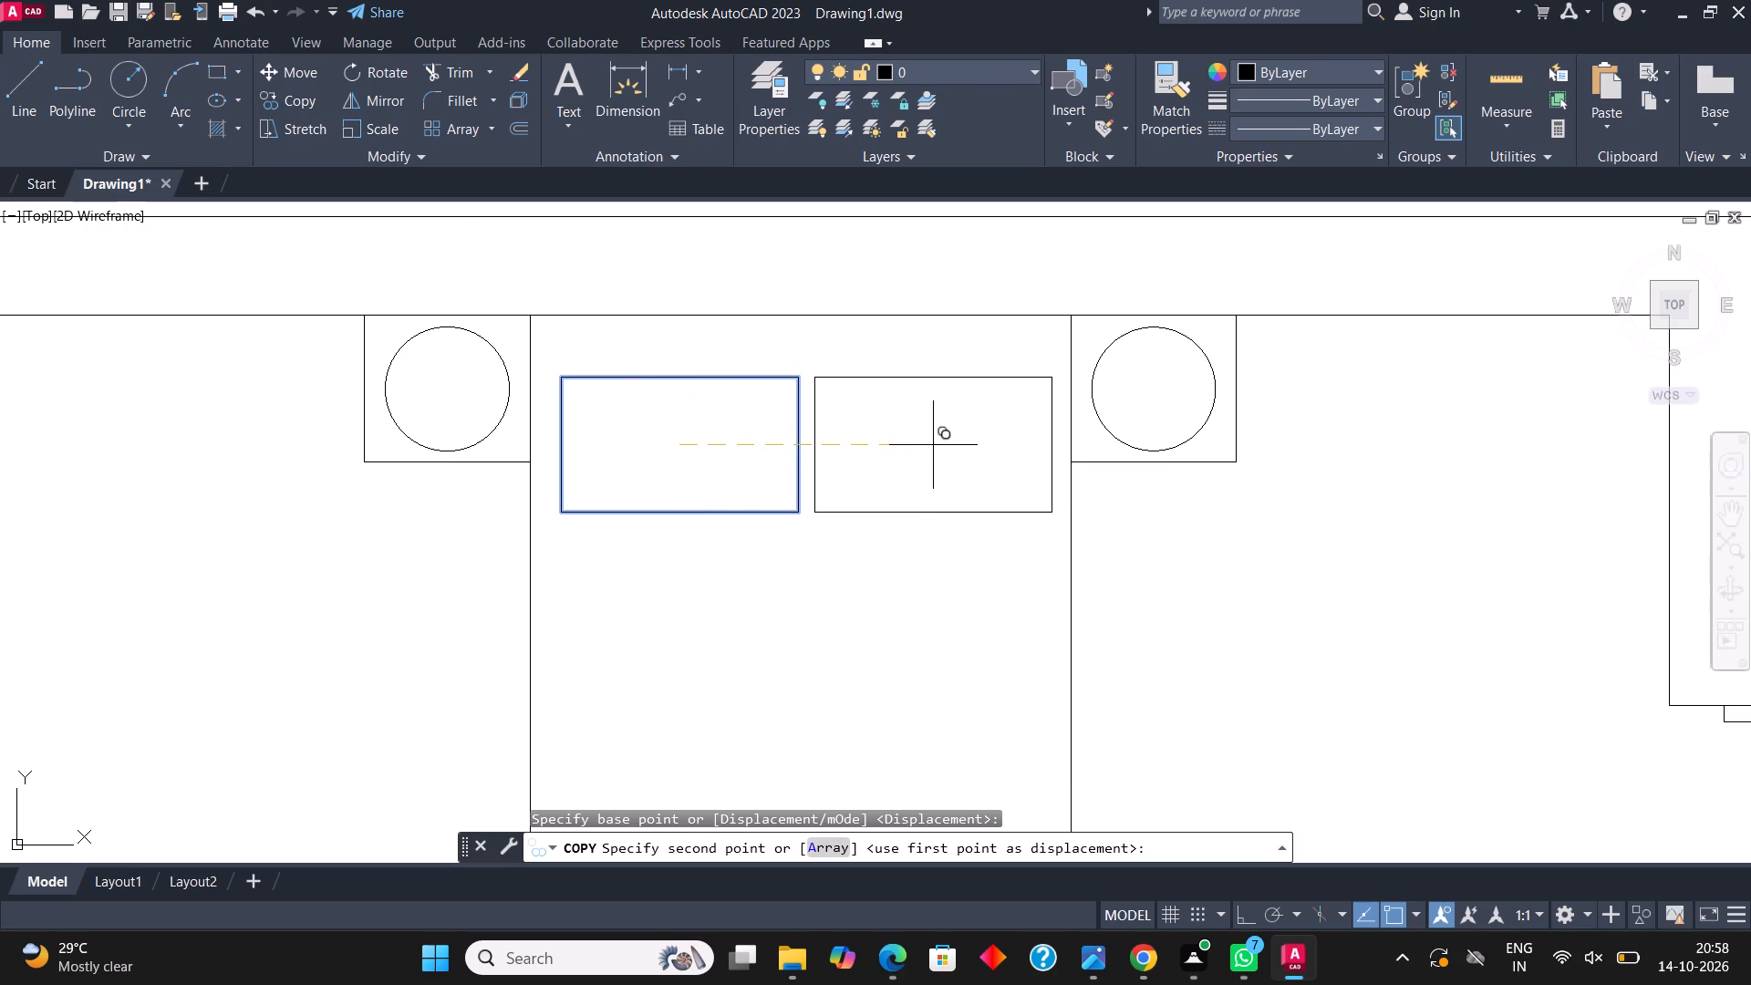
left_click(931, 443)
key("Escape")
Draw an S-shaped blanket edge across the bed below the pillows, using two joined Start, End, Direction arcs from left side to right side.
scroll(912, 402, "down", 1)
middle_click_drag(907, 361, 896, 287)
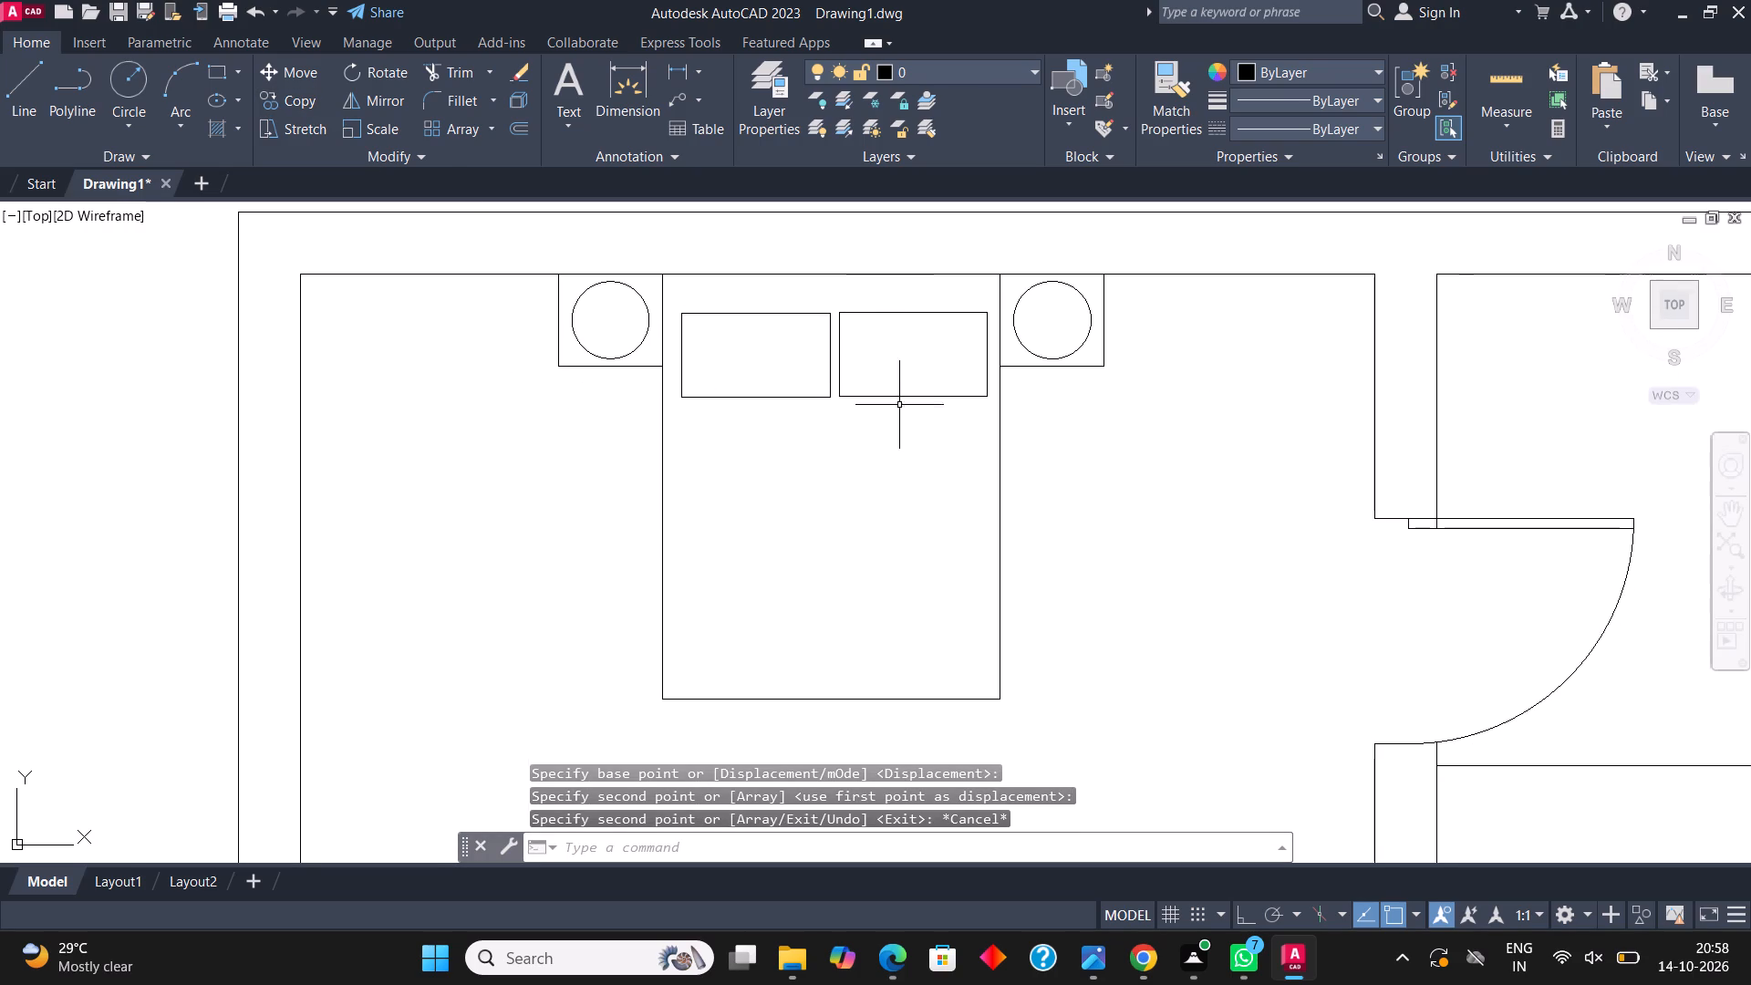
left_click(184, 124)
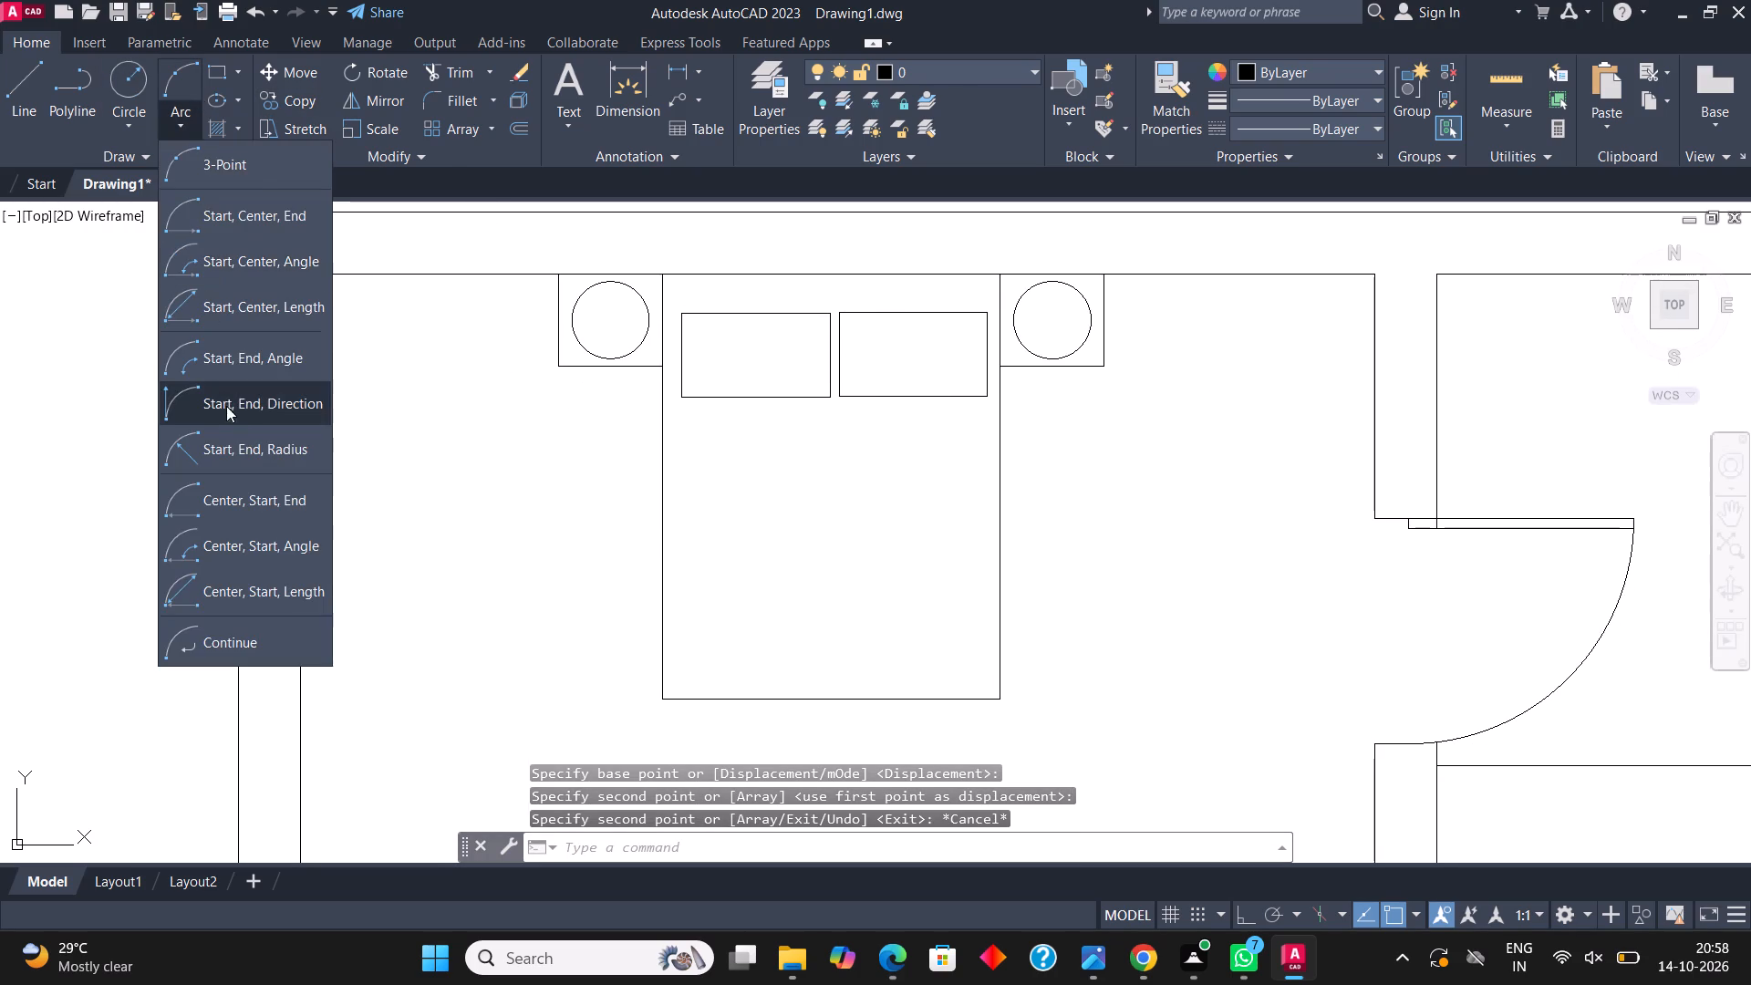
left_click(252, 405)
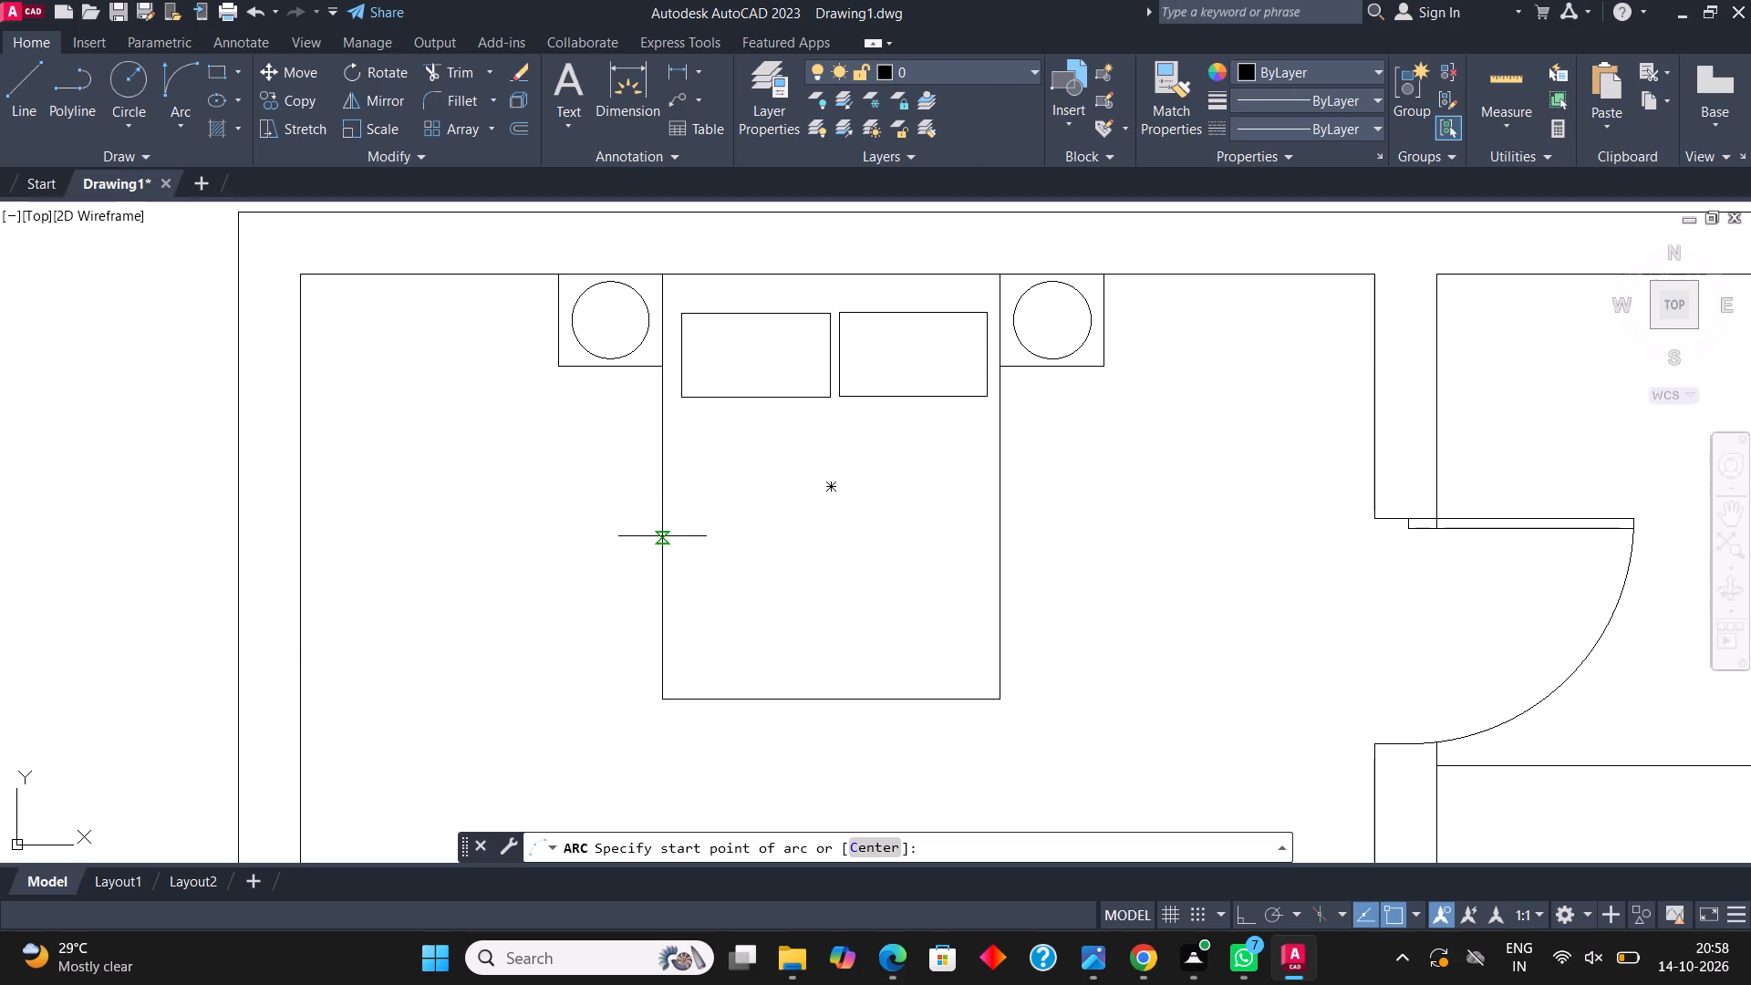
left_click(666, 552)
left_click(834, 507)
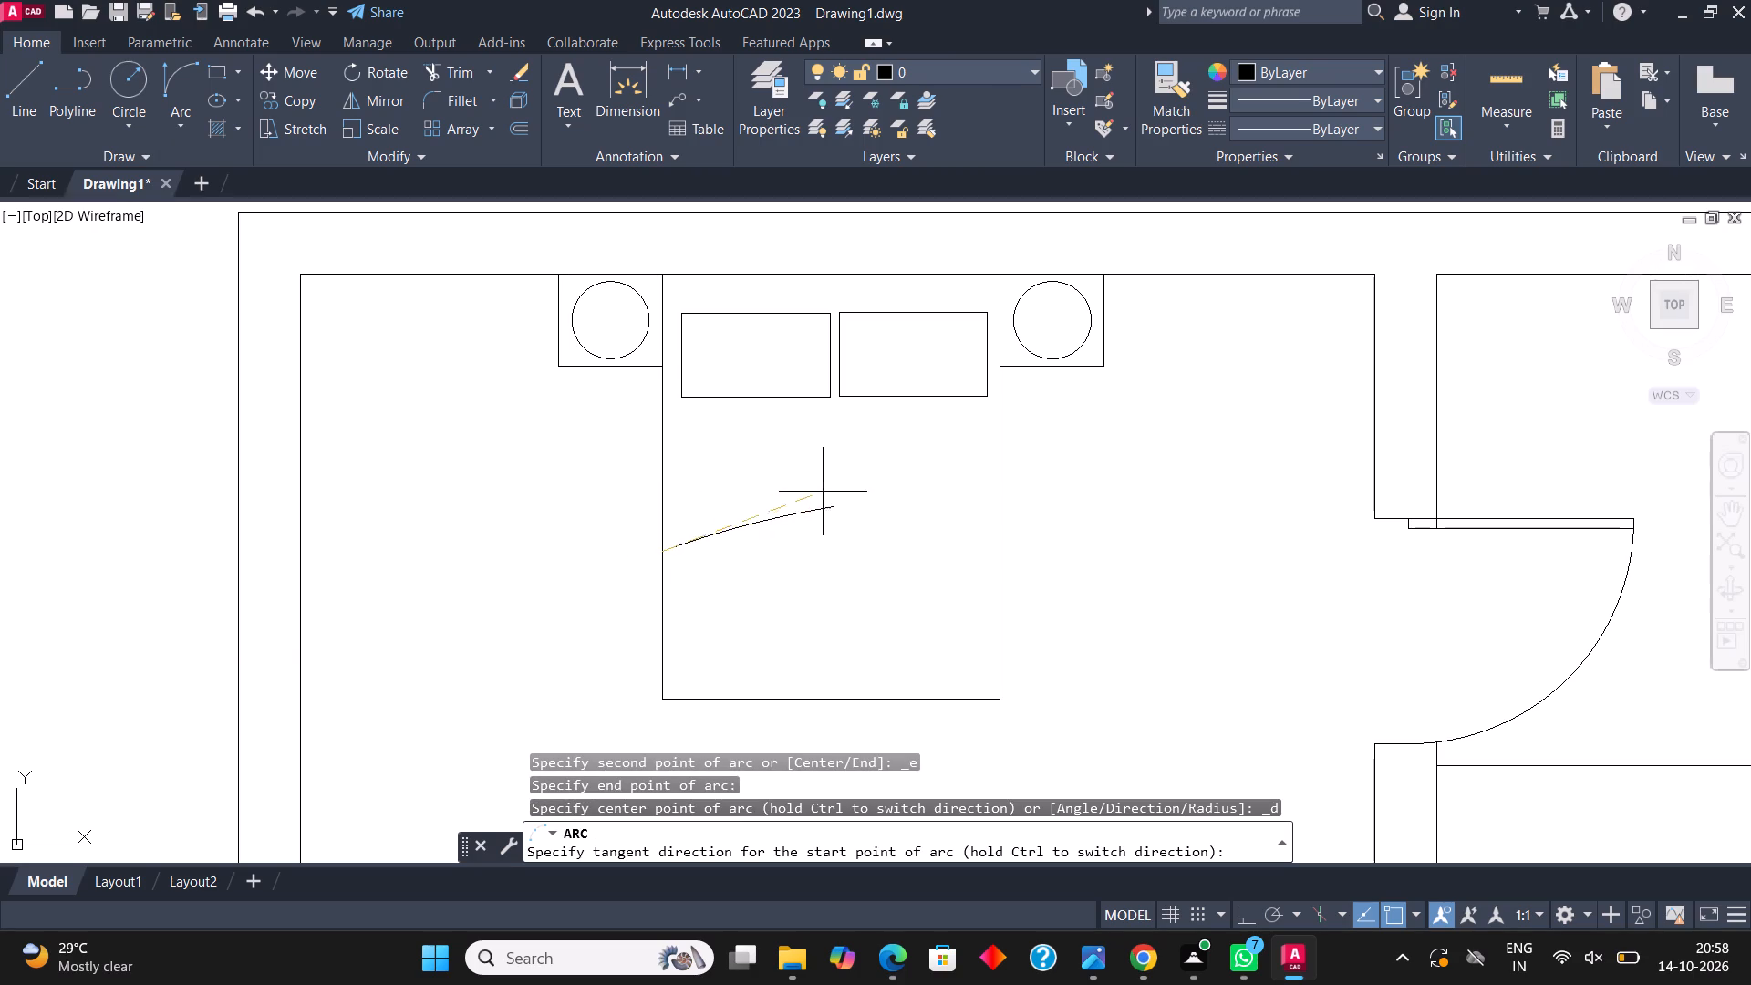
left_click(784, 478)
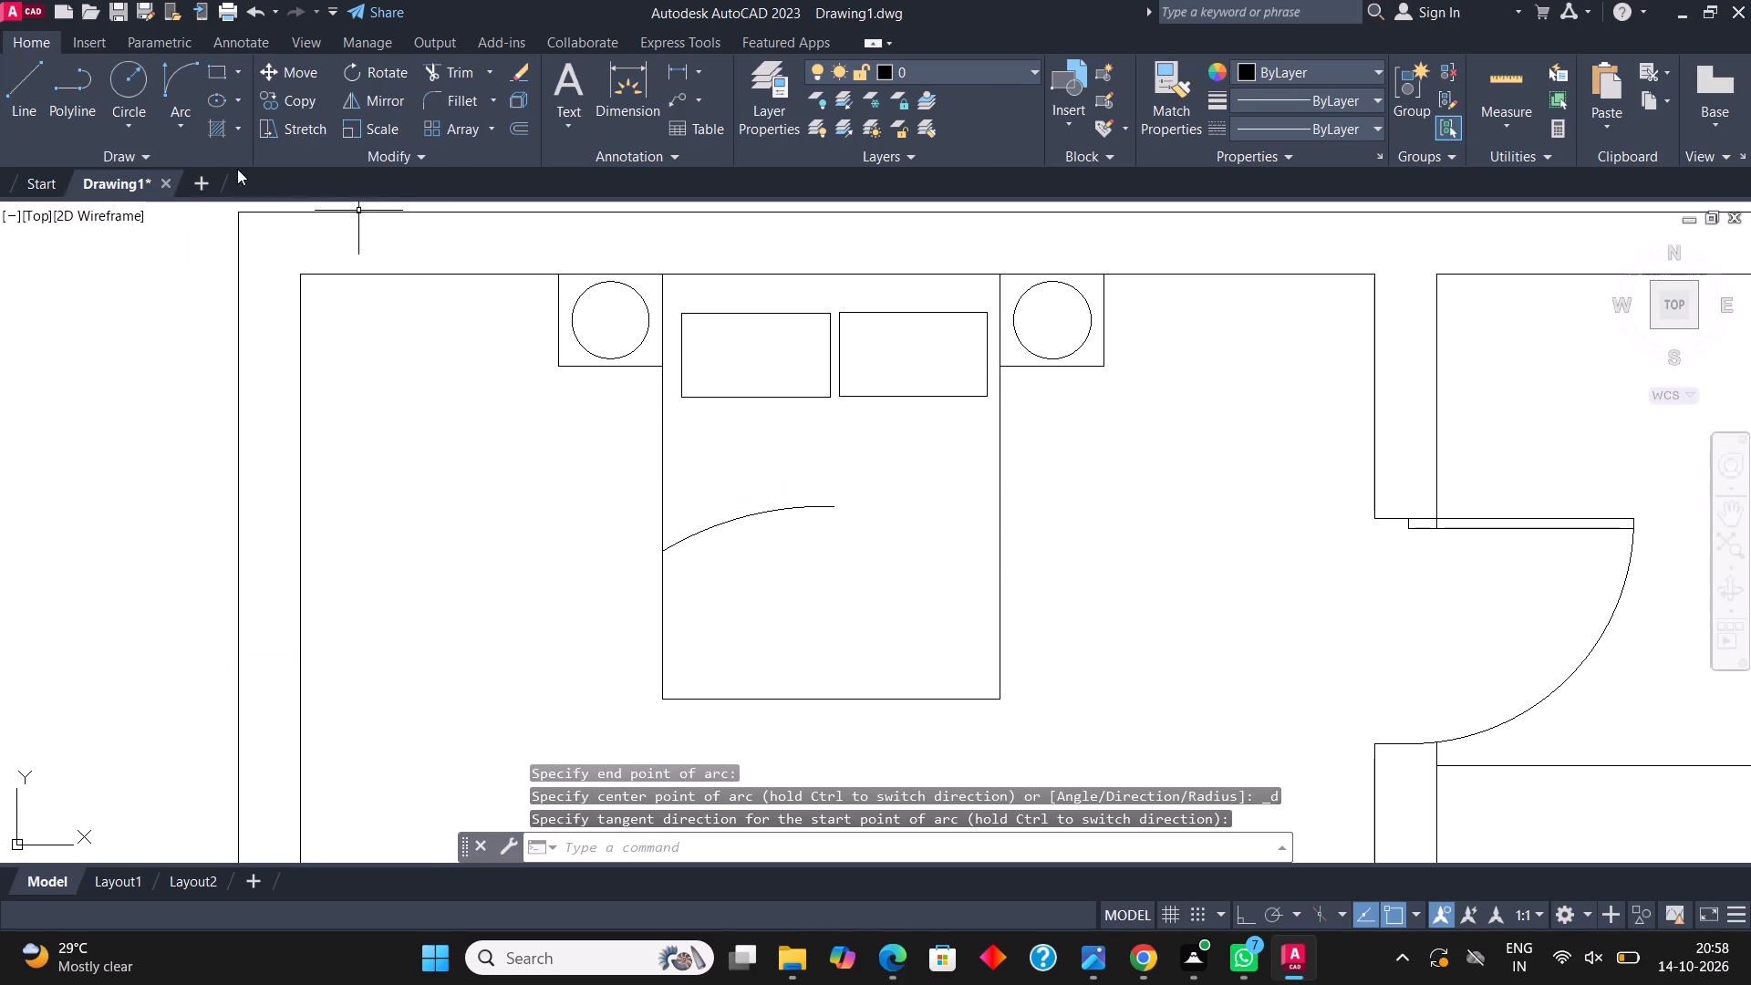
left_click(180, 110)
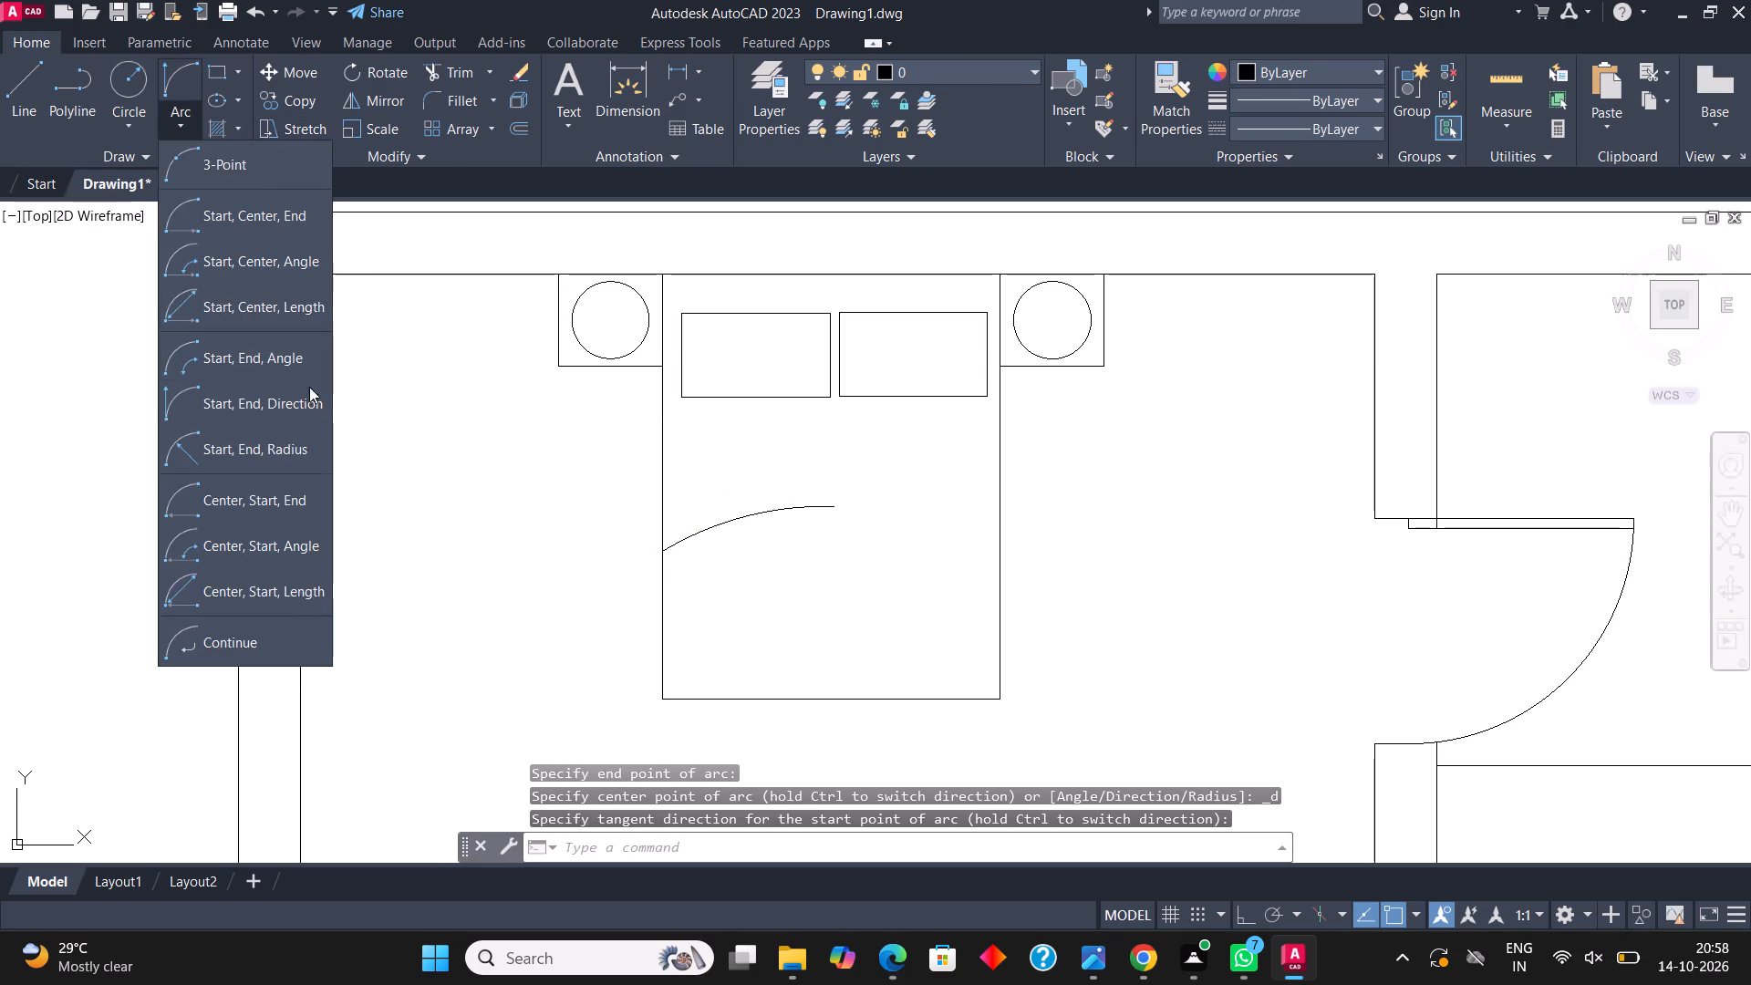
left_click(299, 396)
left_click(836, 510)
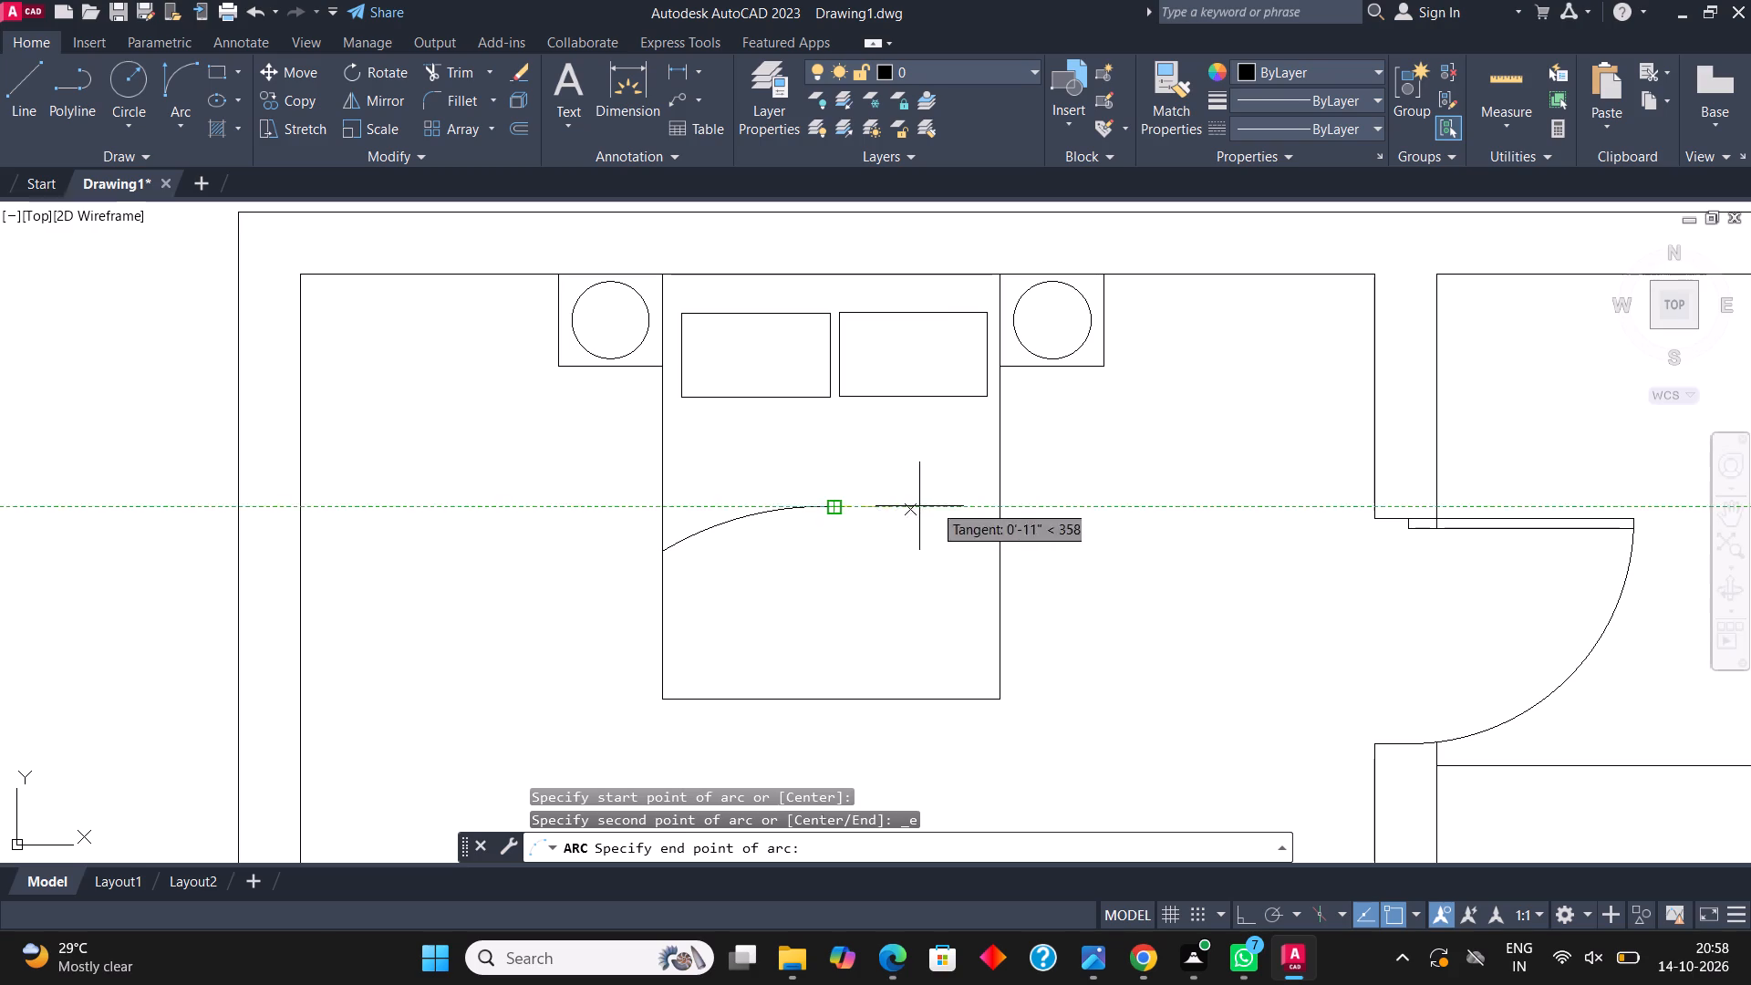
left_click(1000, 448)
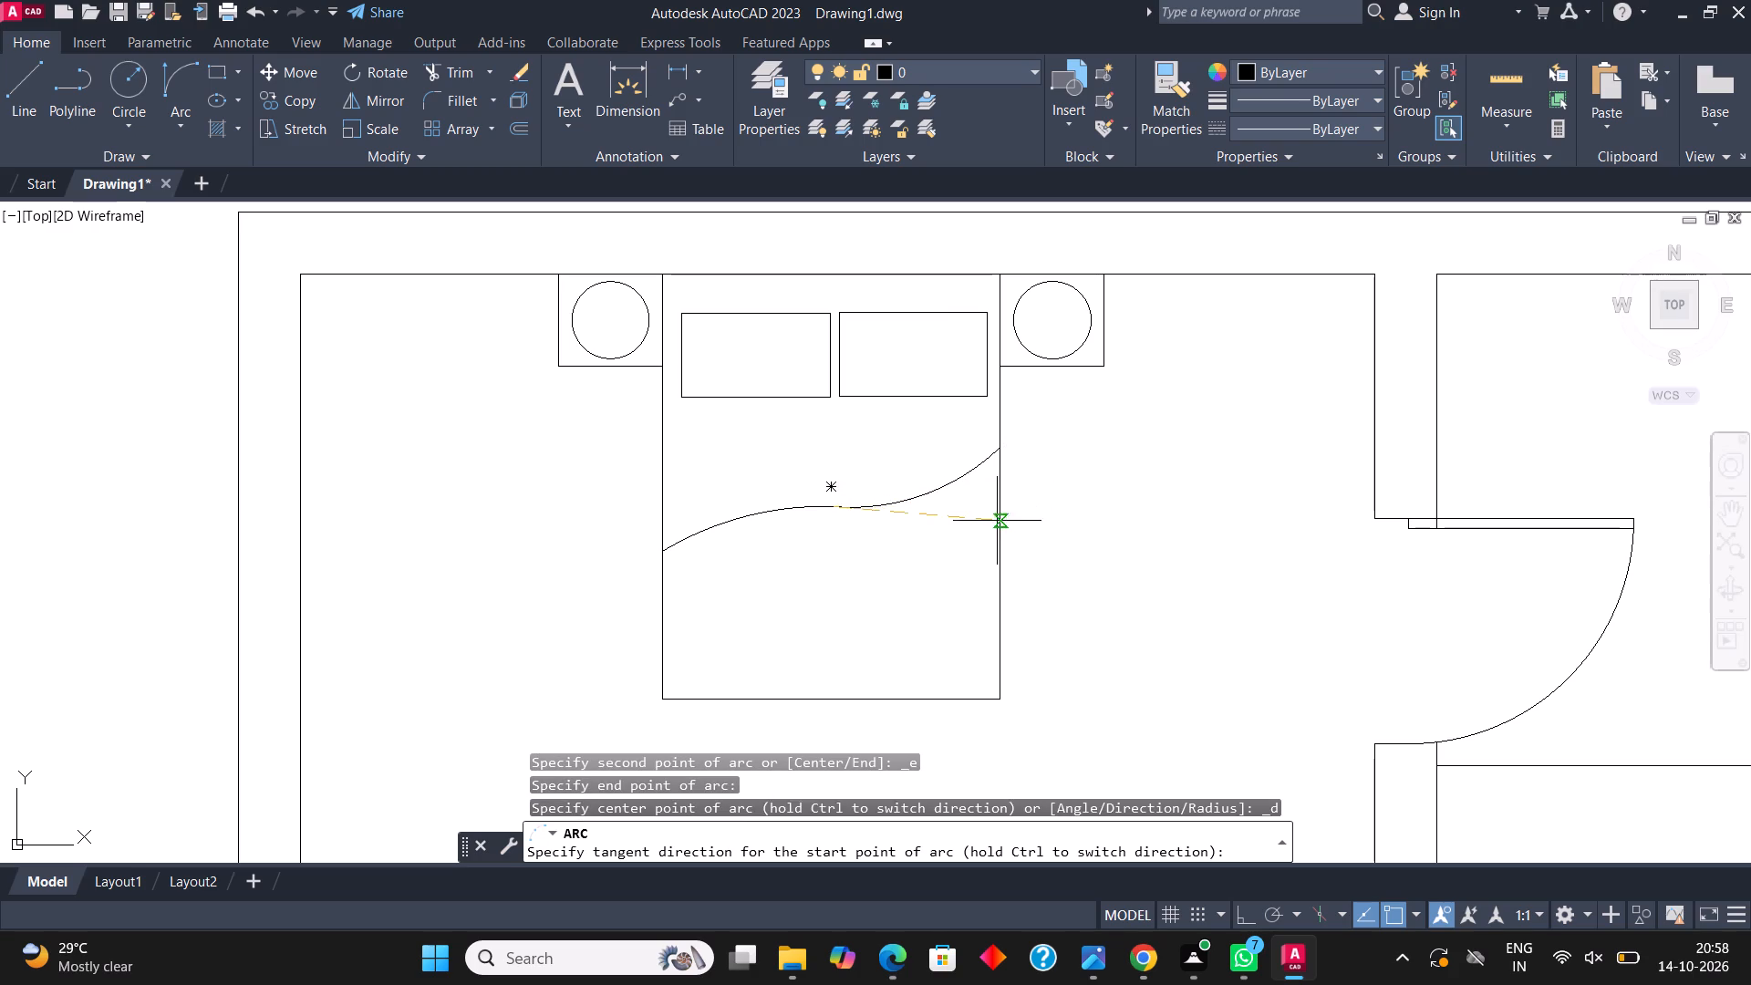
left_click(994, 518)
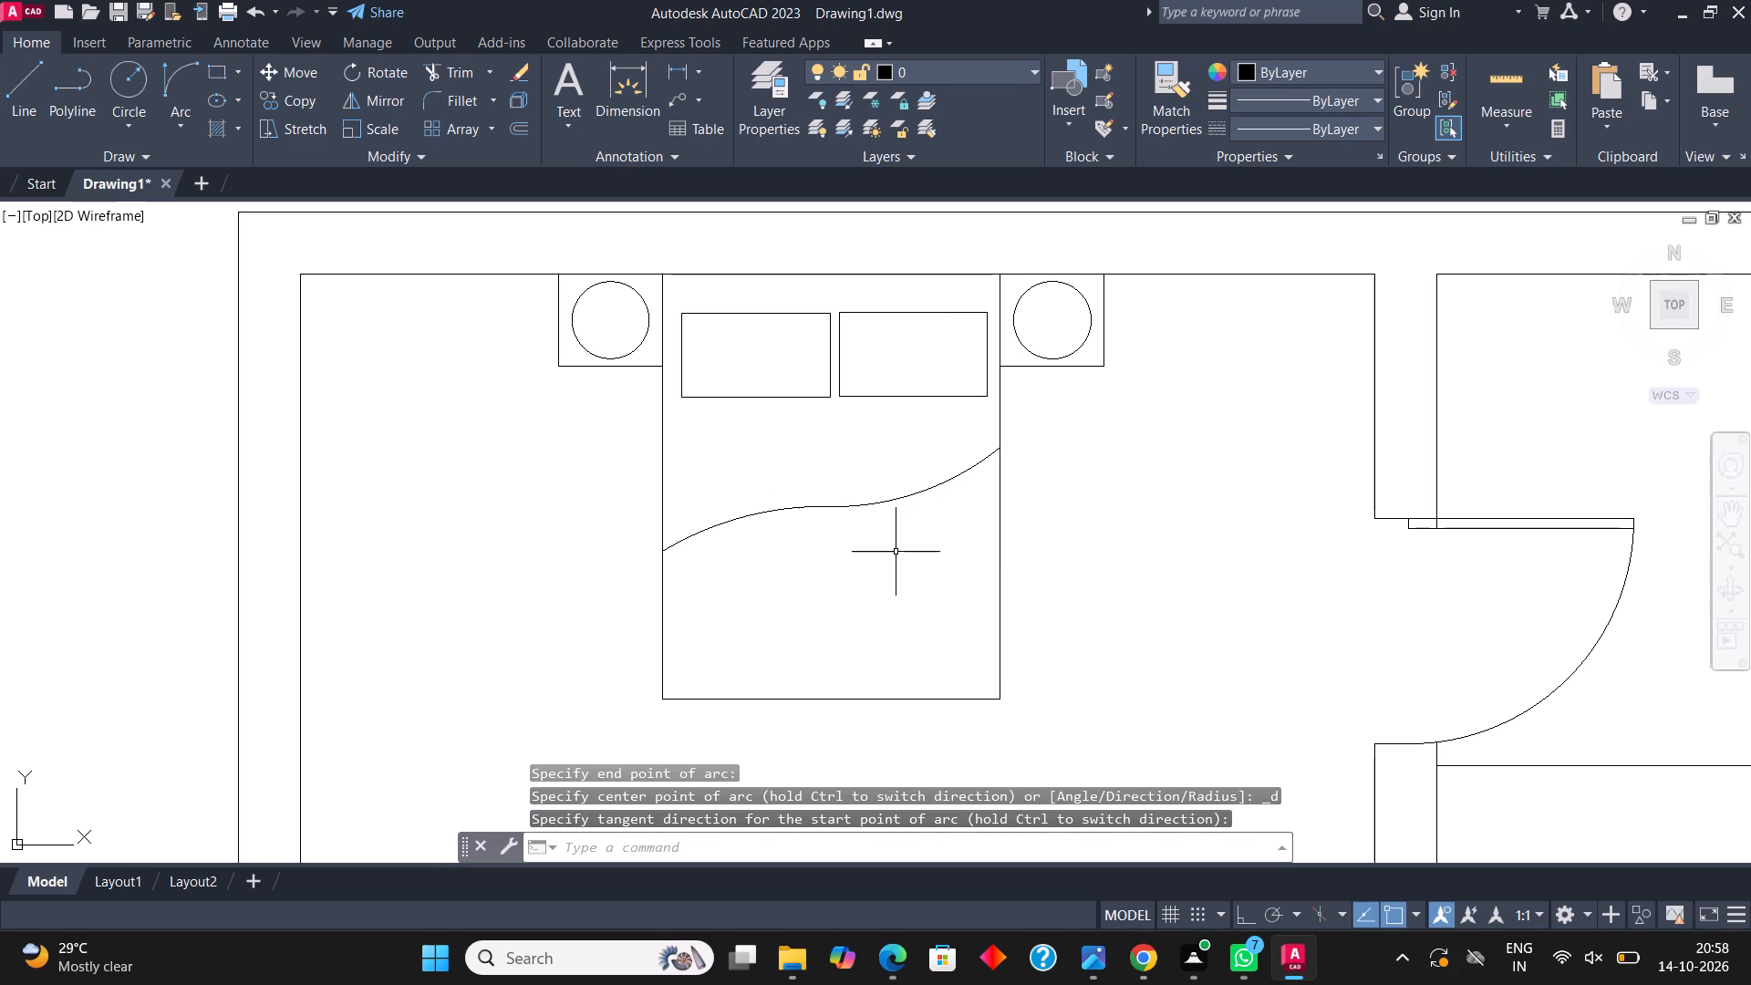
Offset both blanket arcs by 1" toward the foot of the bed.
left_click(915, 543)
left_click(746, 424)
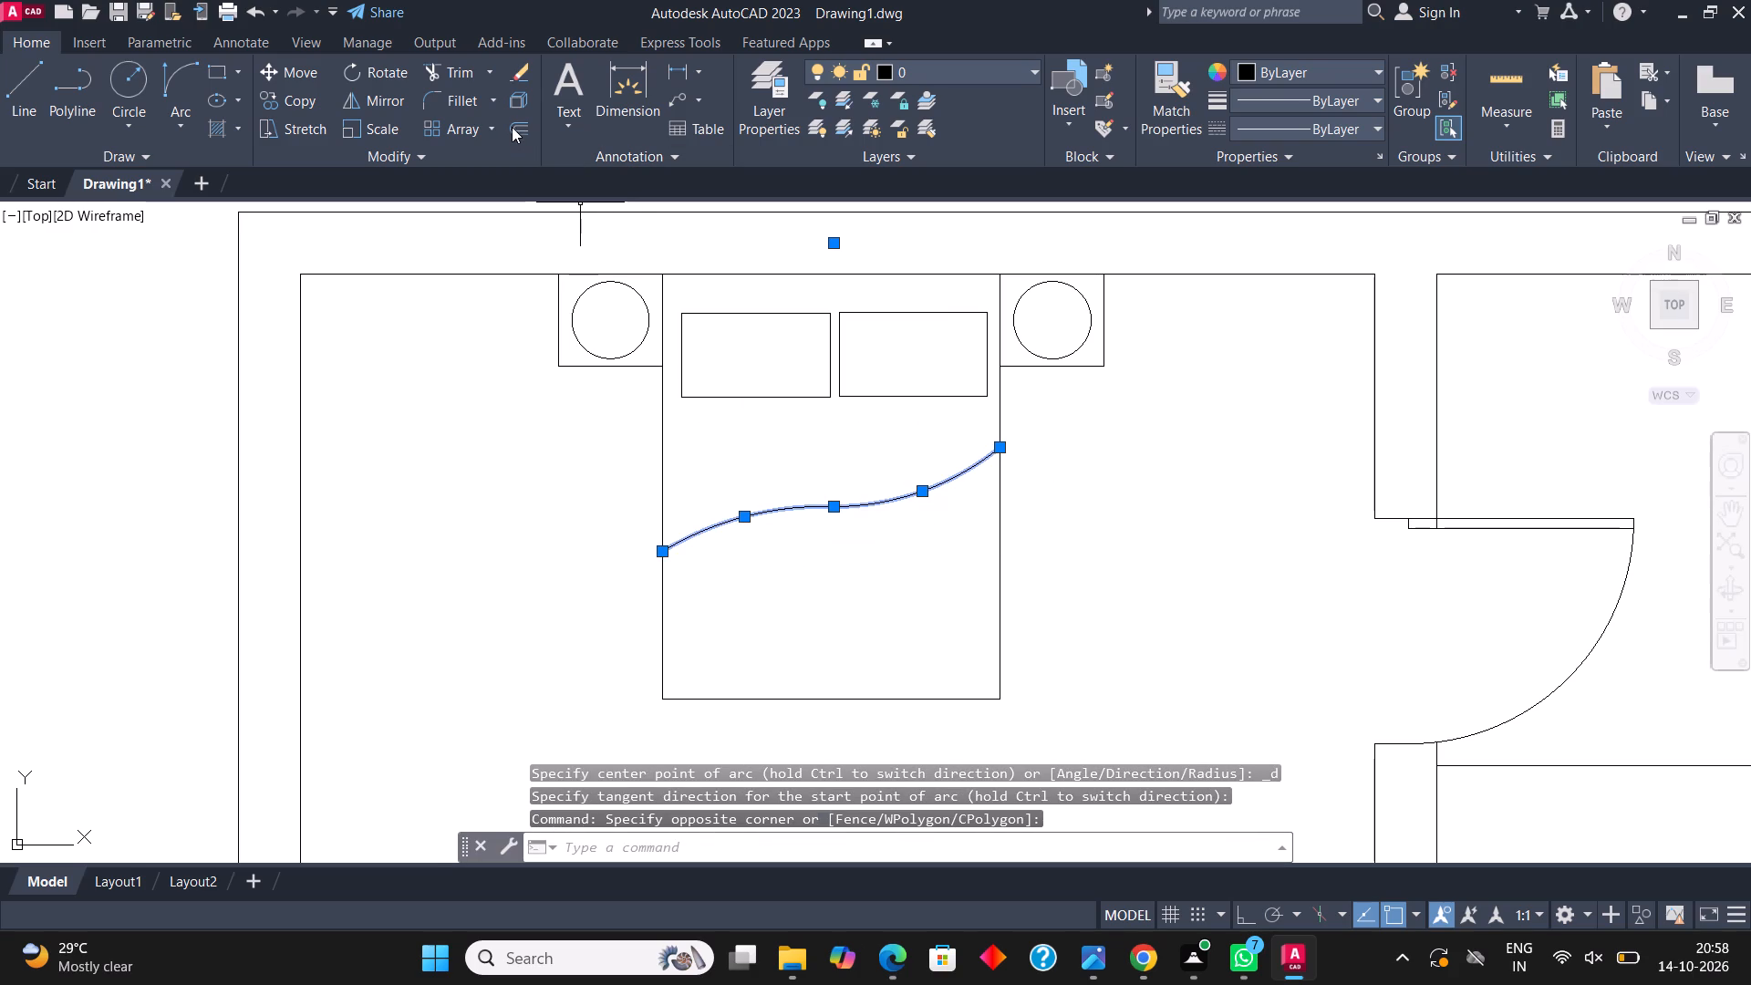
left_click(518, 119)
left_click(746, 518)
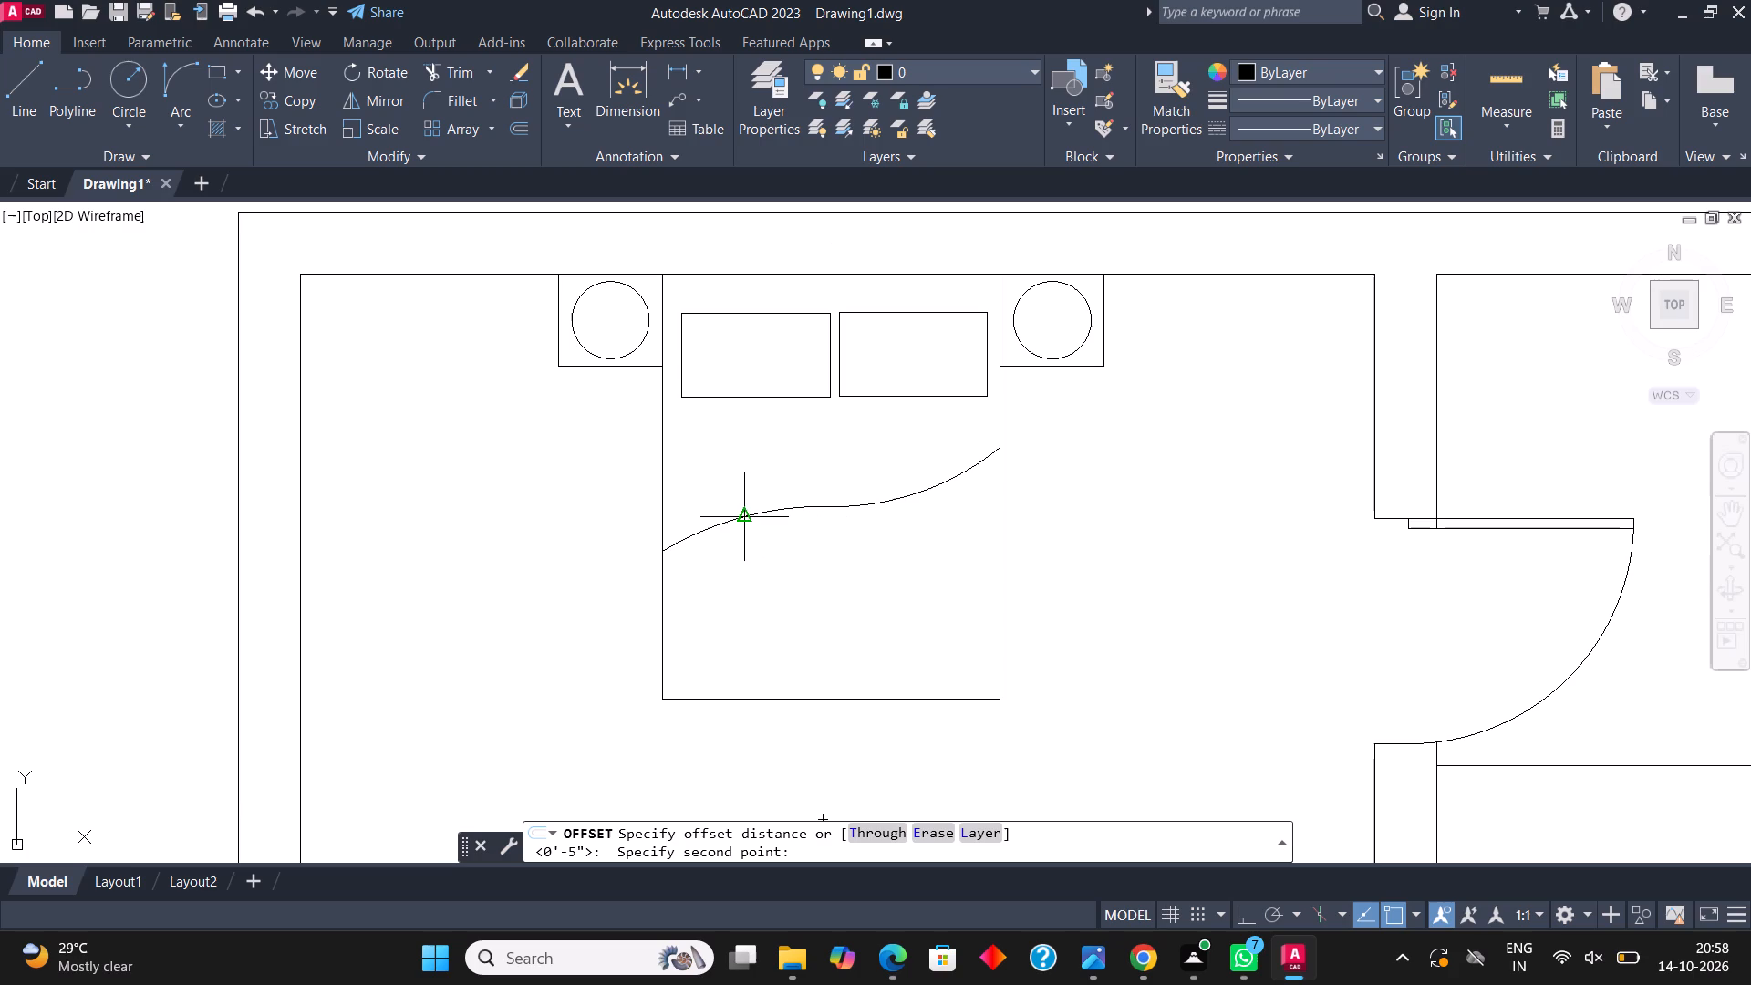
type("1\"")
key("Return")
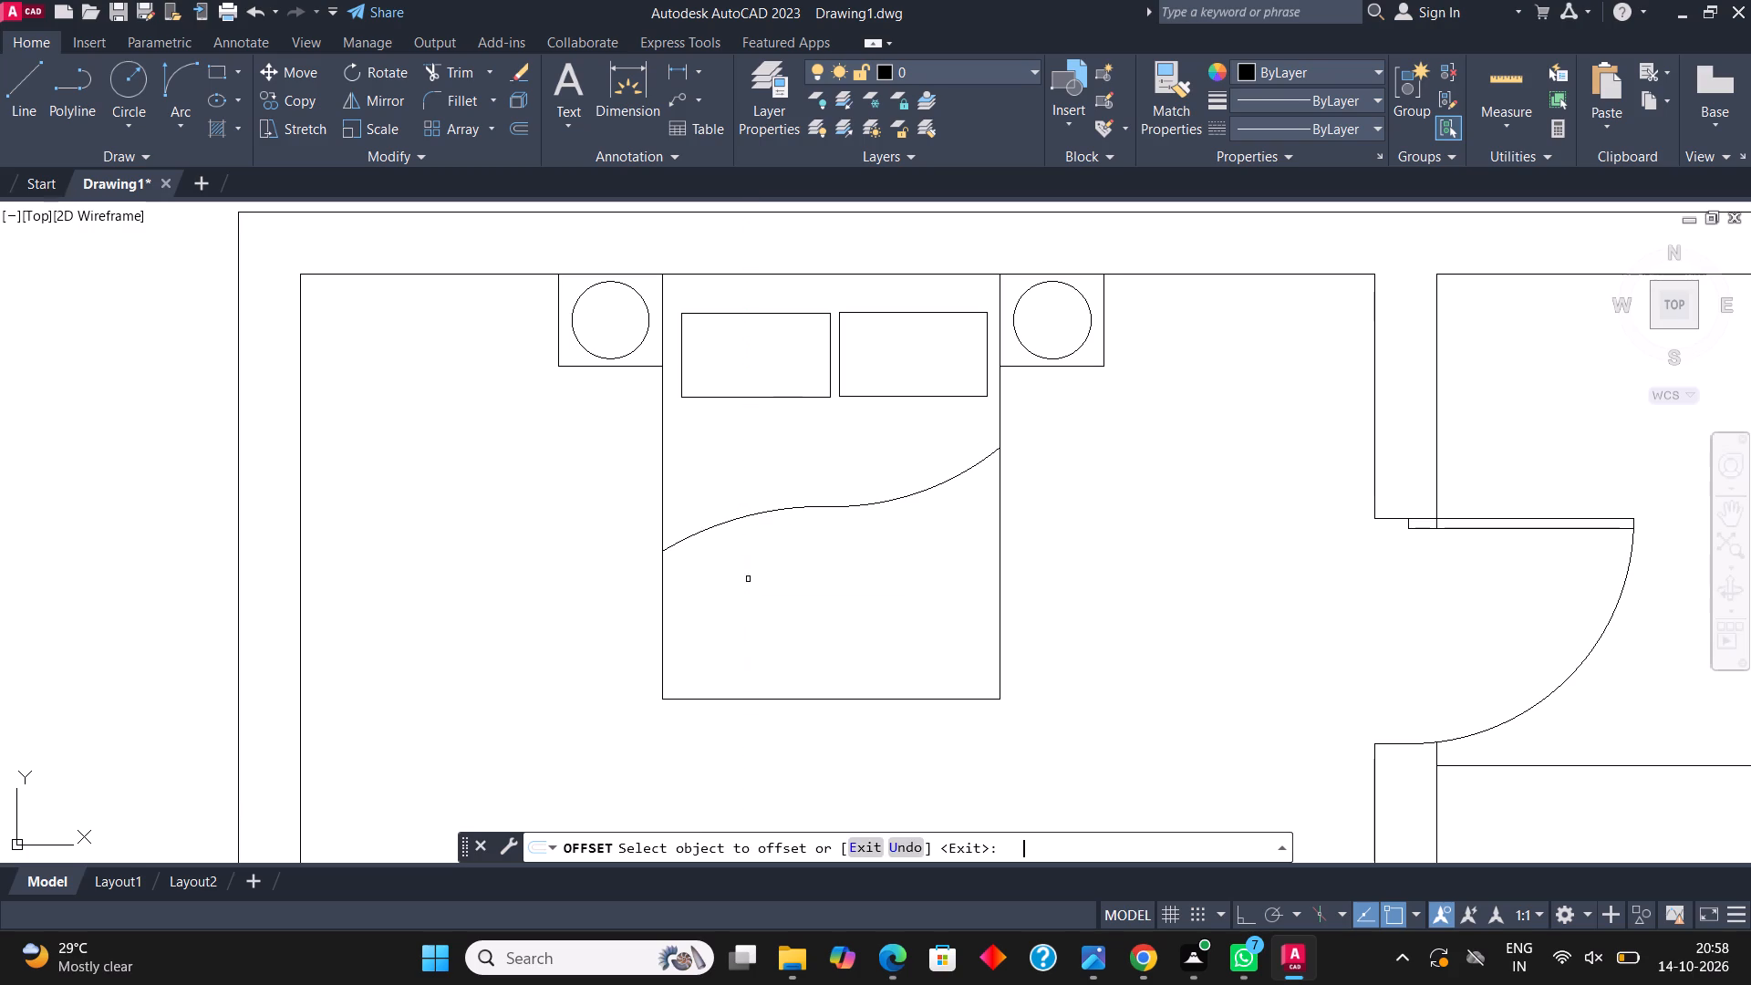
left_click(734, 521)
left_click(747, 551)
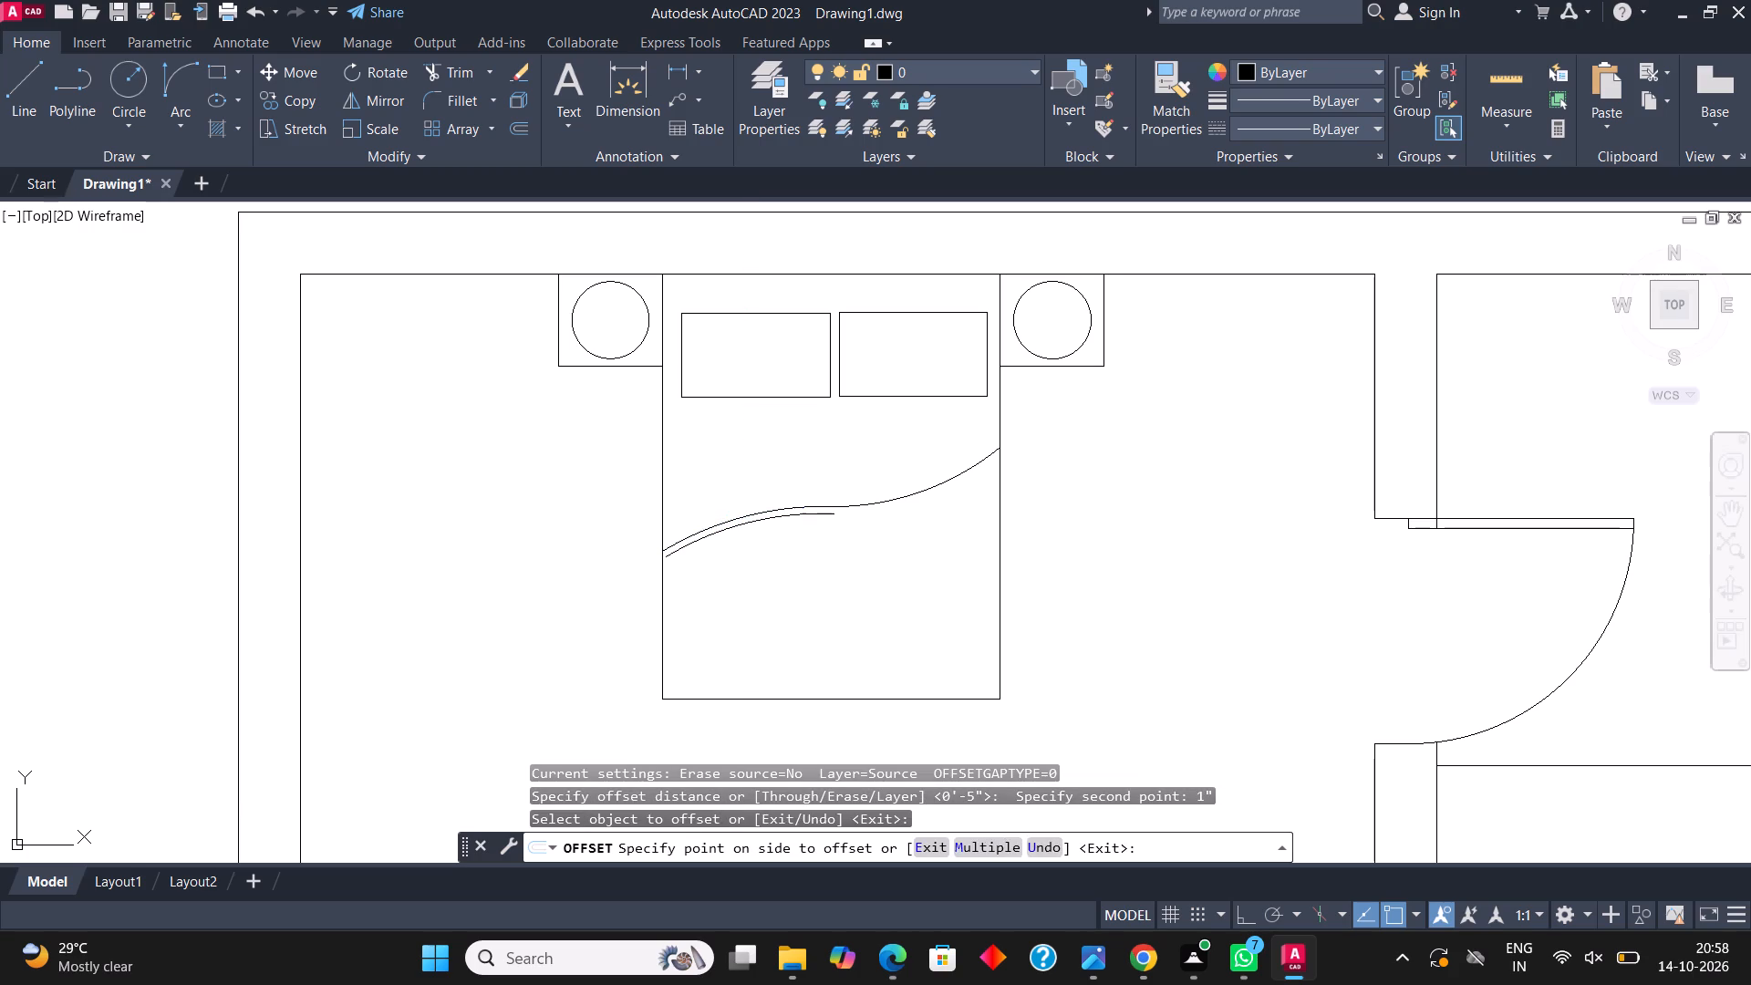
left_click(911, 496)
left_click(922, 542)
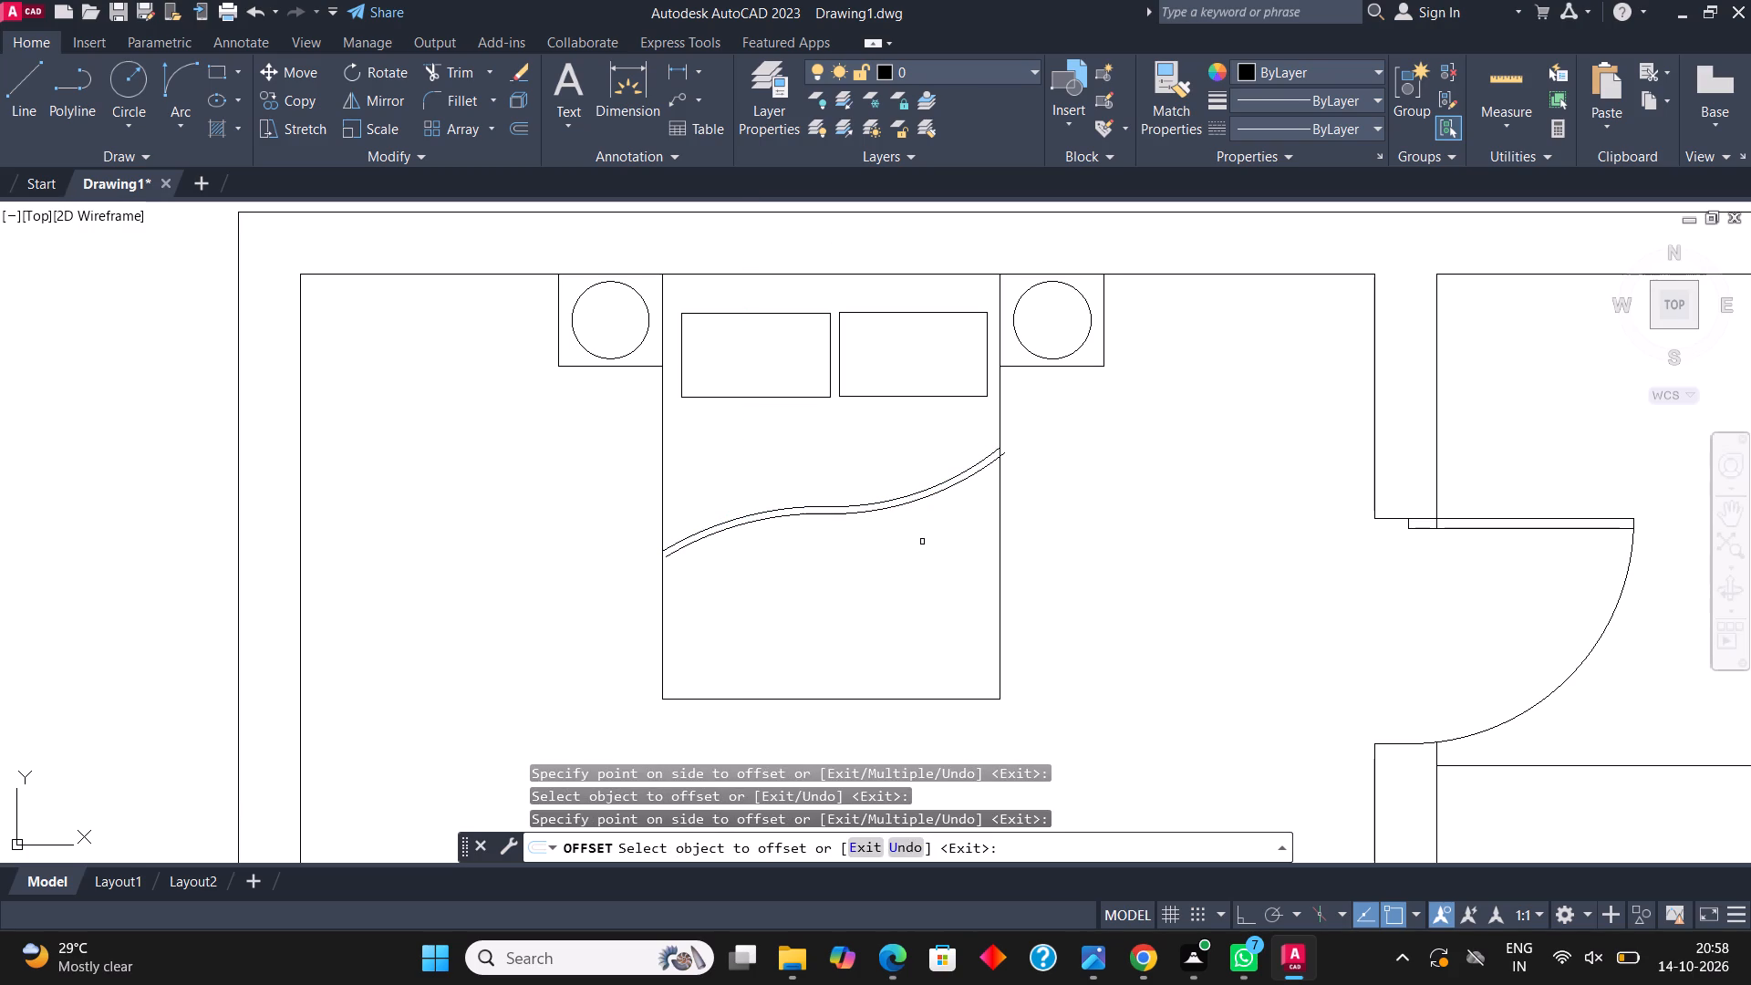
key("Escape")
Trim the end of the lower blanket arc that overhangs the bed's right side.
left_click(461, 72)
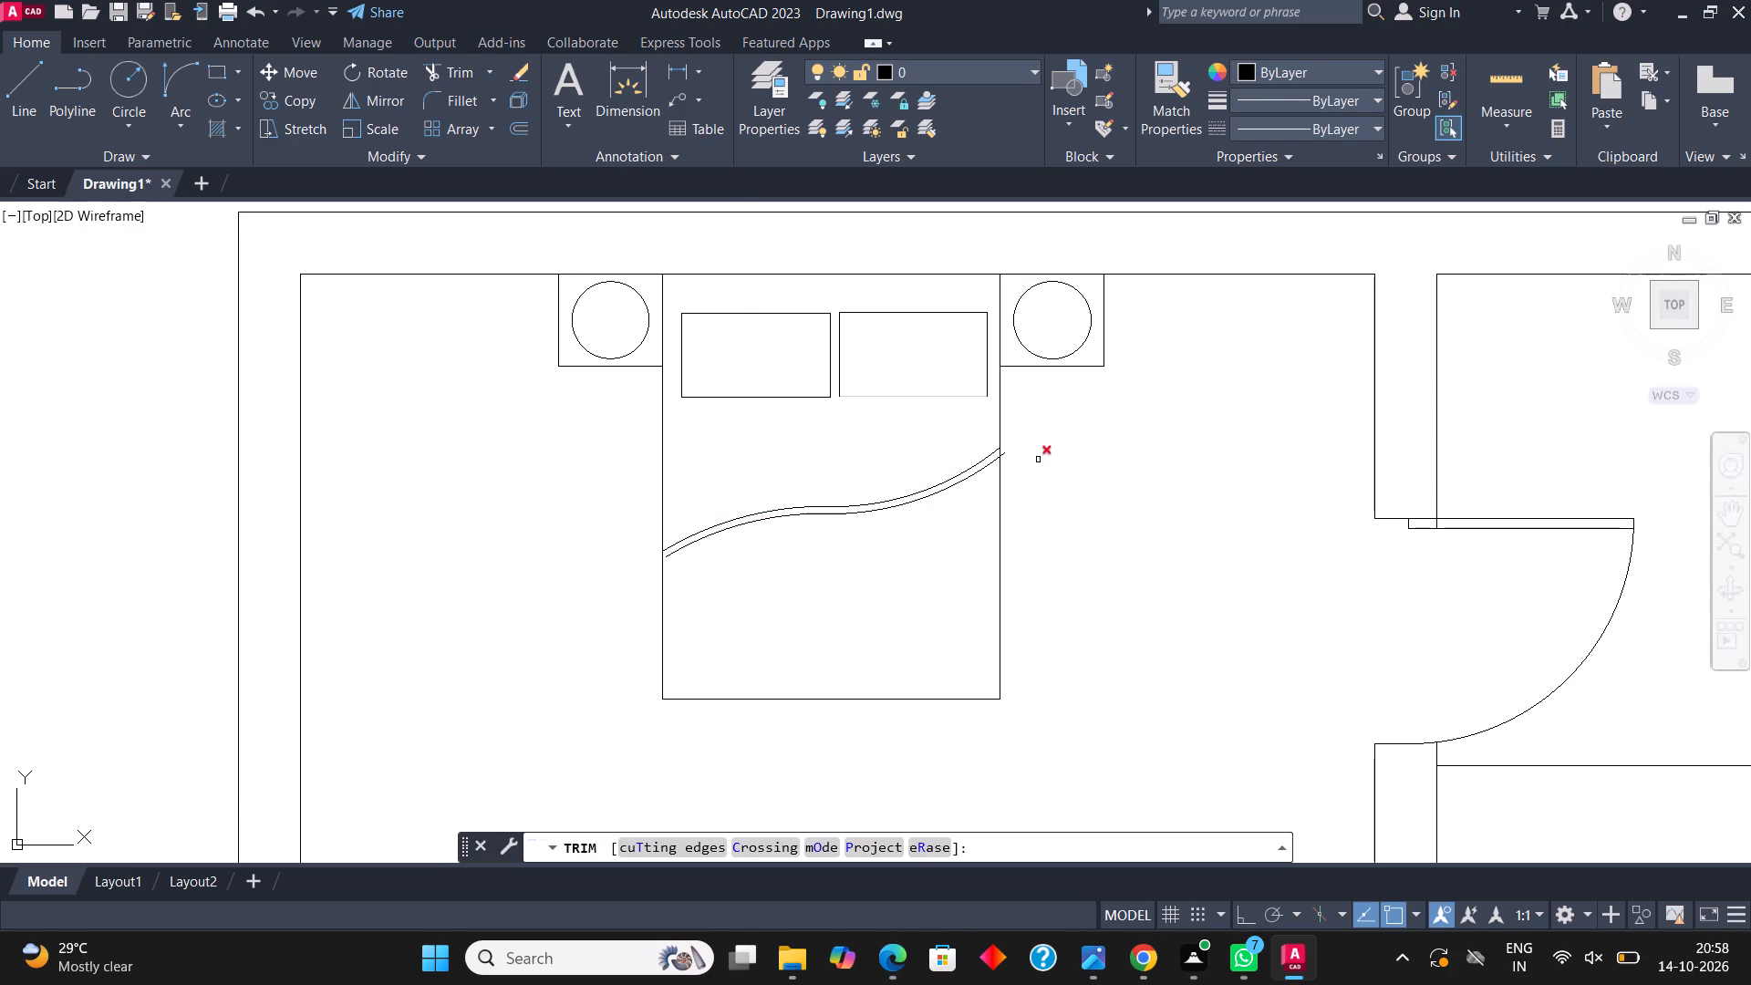
scroll(987, 451, "up", 3)
left_click(1037, 460)
scroll(1072, 466, "down", 2)
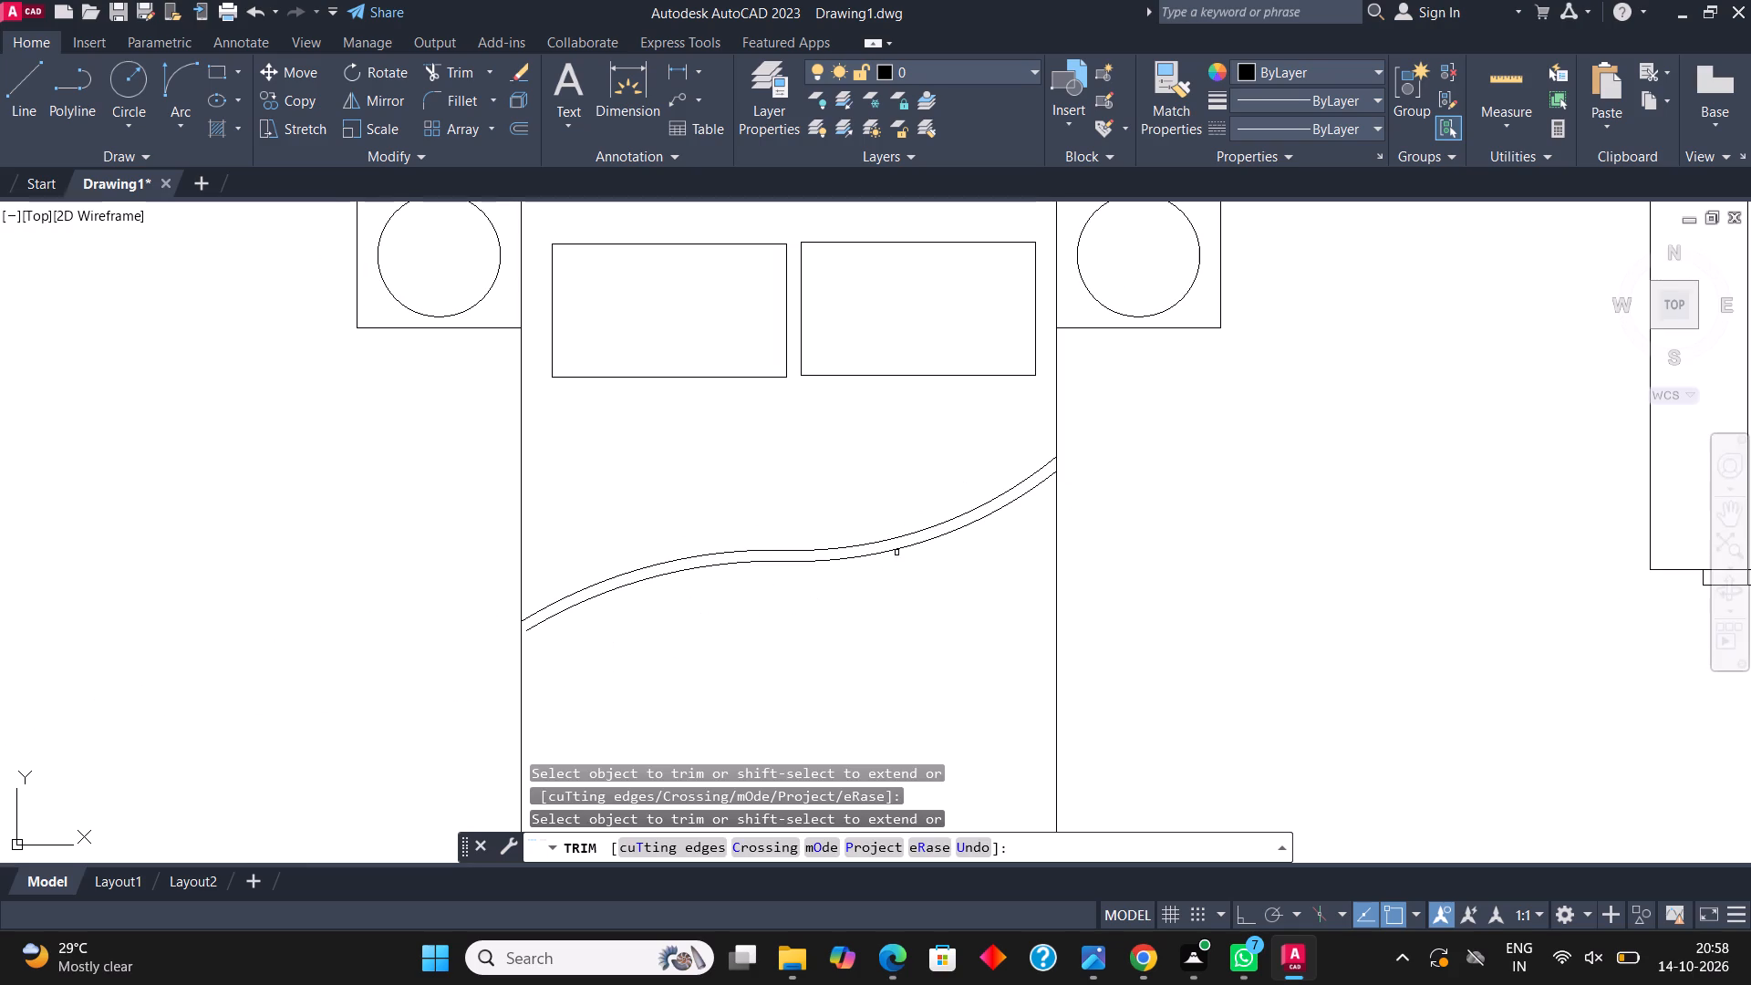
scroll(514, 654, "up", 2)
key("Escape")
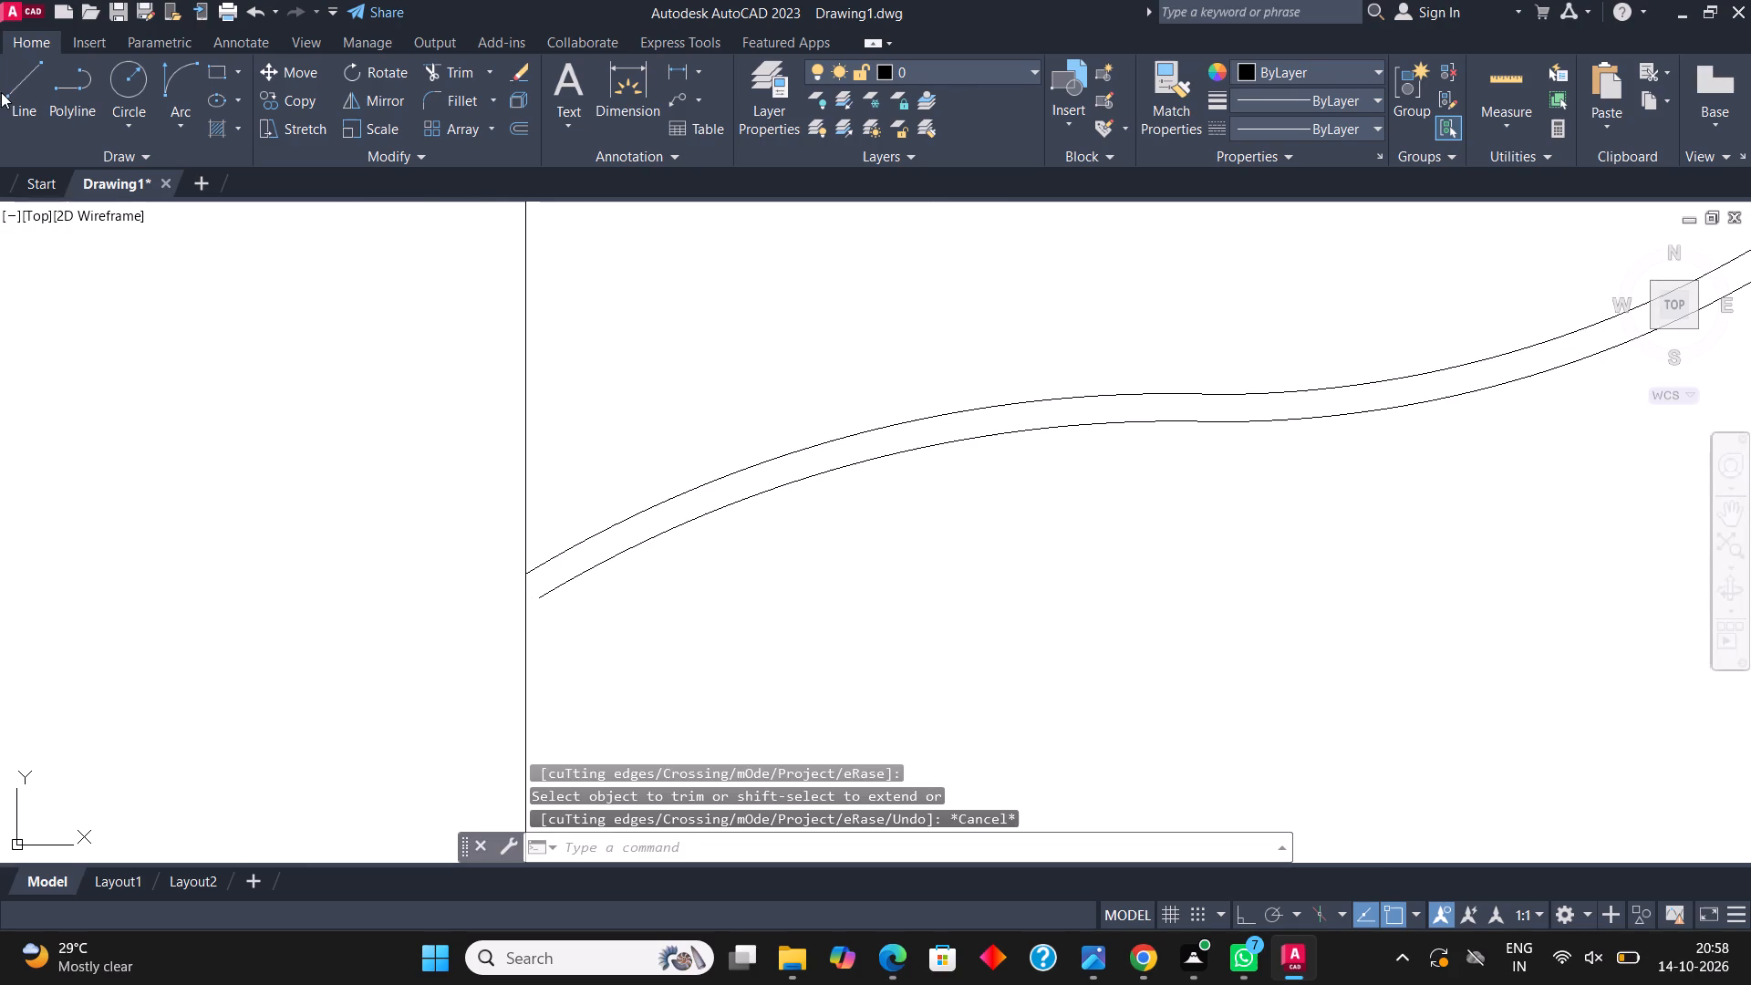
Draw a short line connecting the lower blanket arc's left end to the bed's left side.
left_click(1, 92)
left_click(14, 102)
scroll(506, 624, "up", 3)
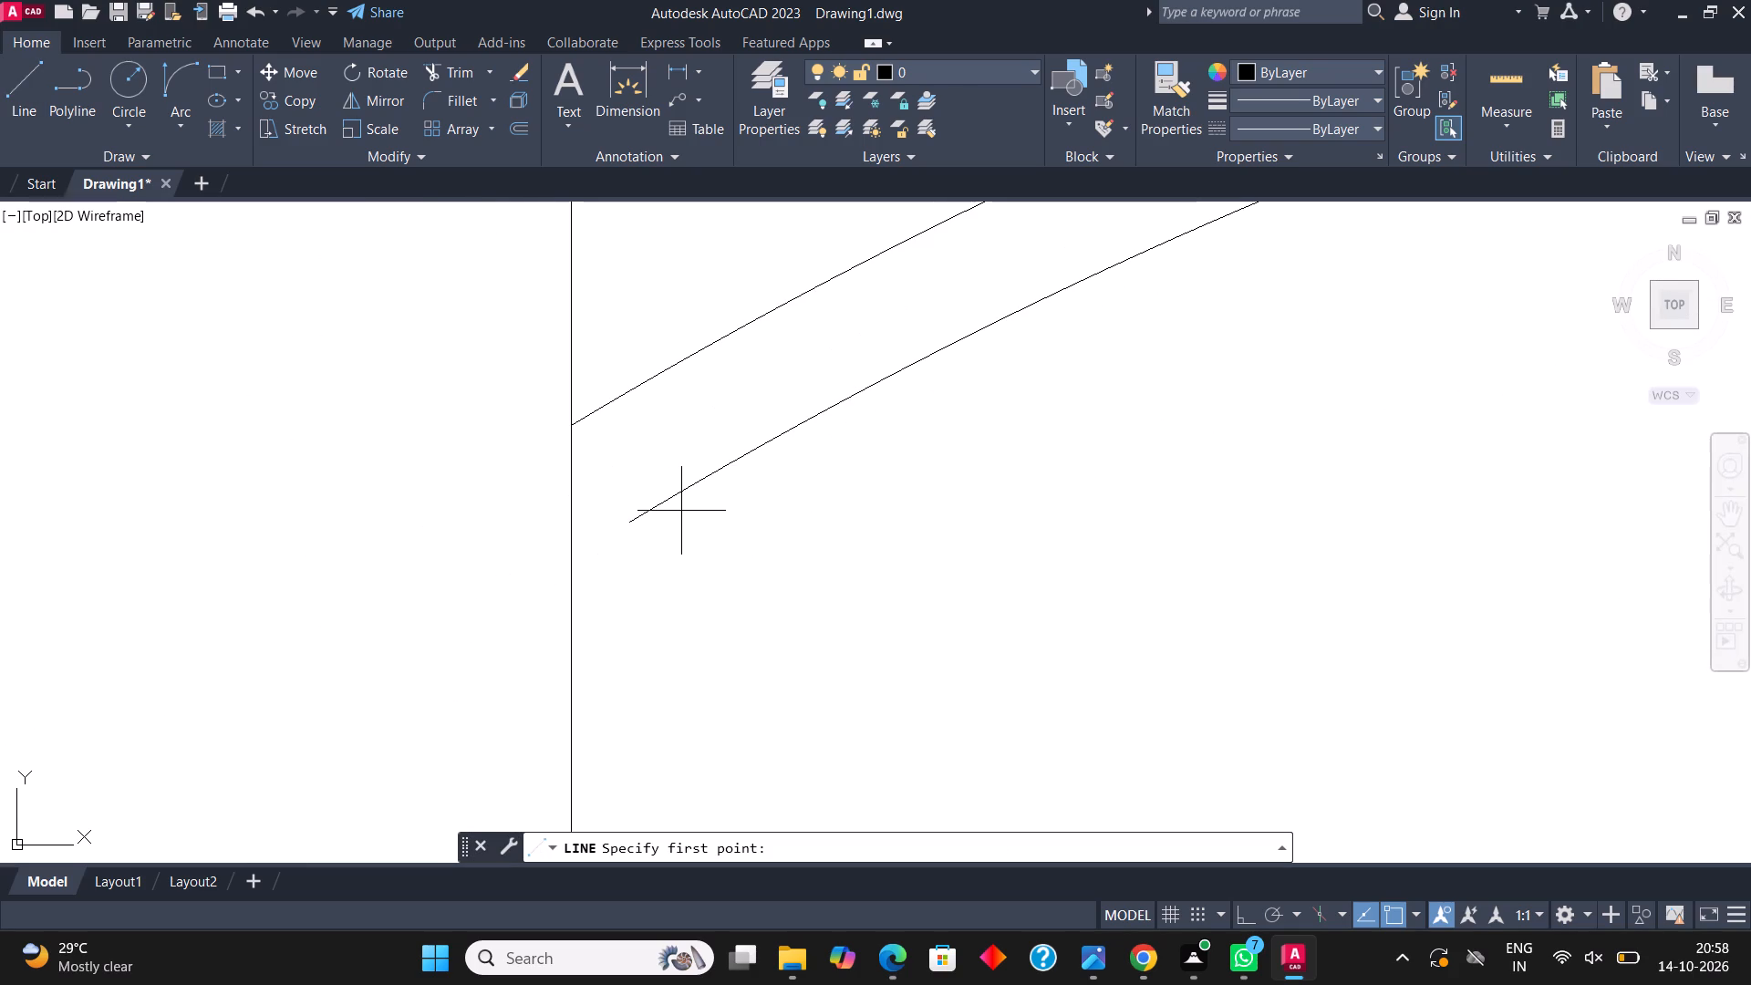
left_click(627, 524)
left_click(570, 560)
scroll(459, 600, "down", 3)
key("Escape")
scroll(708, 557, "down", 3)
middle_click_drag(1009, 480, 959, 443)
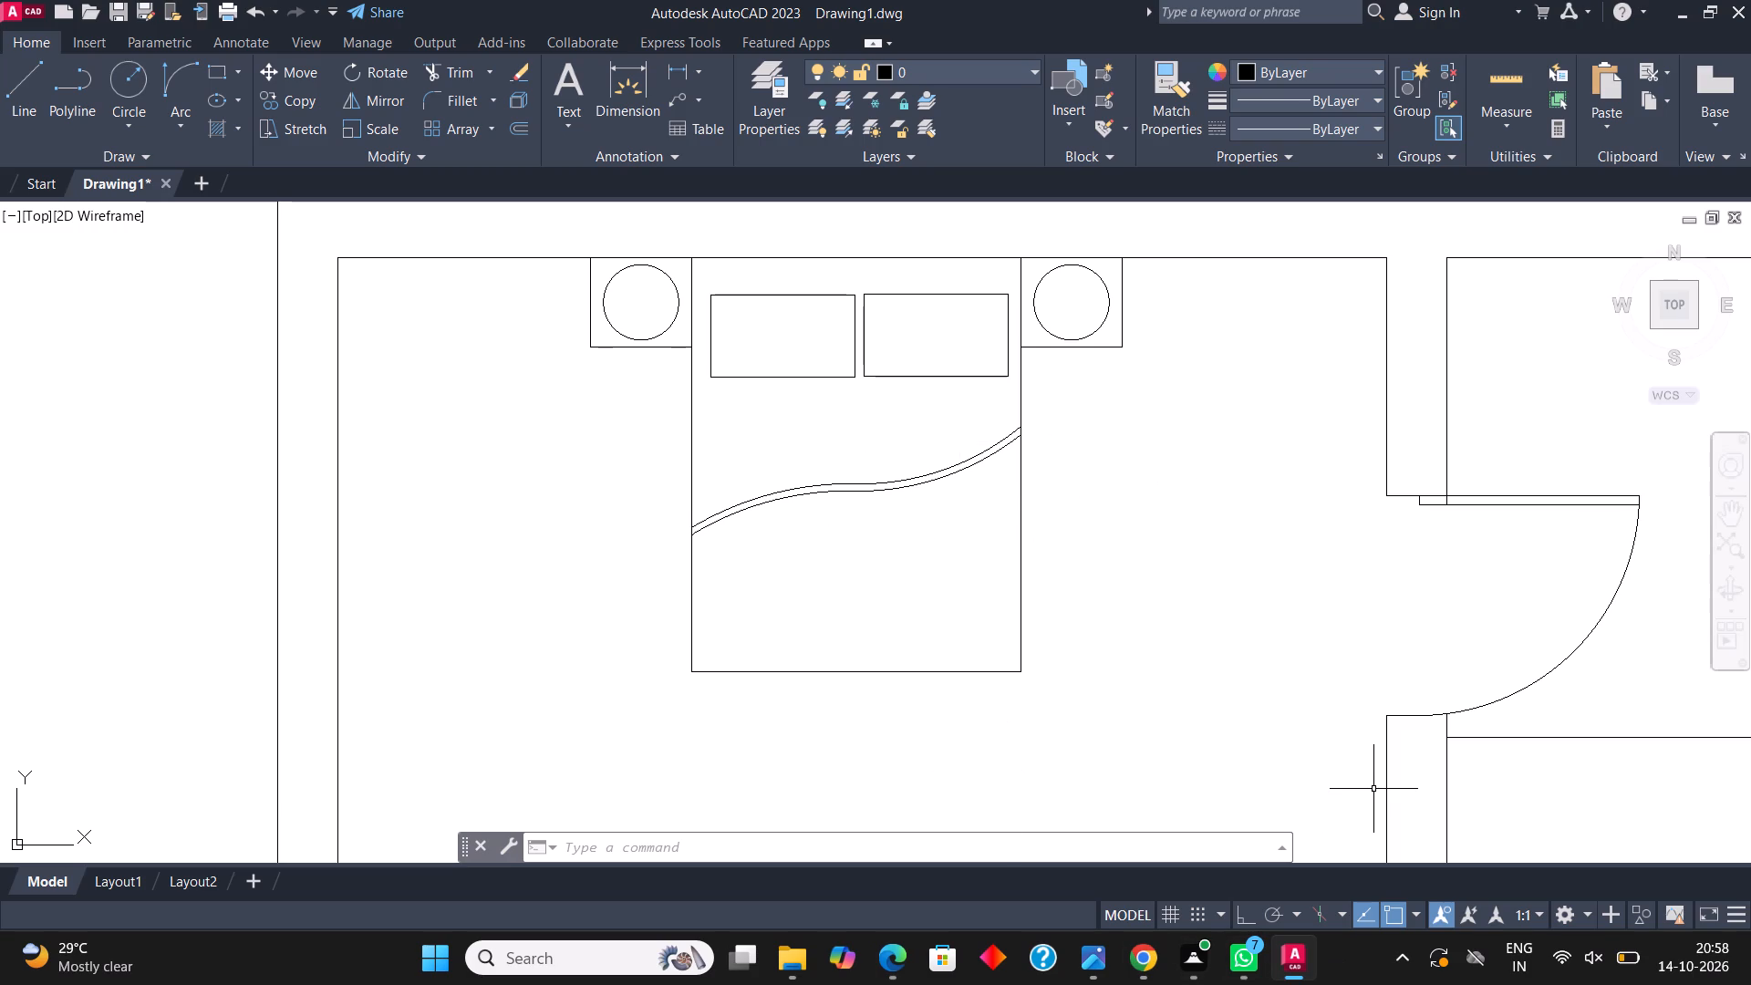
Draw a vertical line from the left pillow's bottom edge, near its left corner, down to the bed's foot.
middle_click_drag(979, 479, 1034, 463)
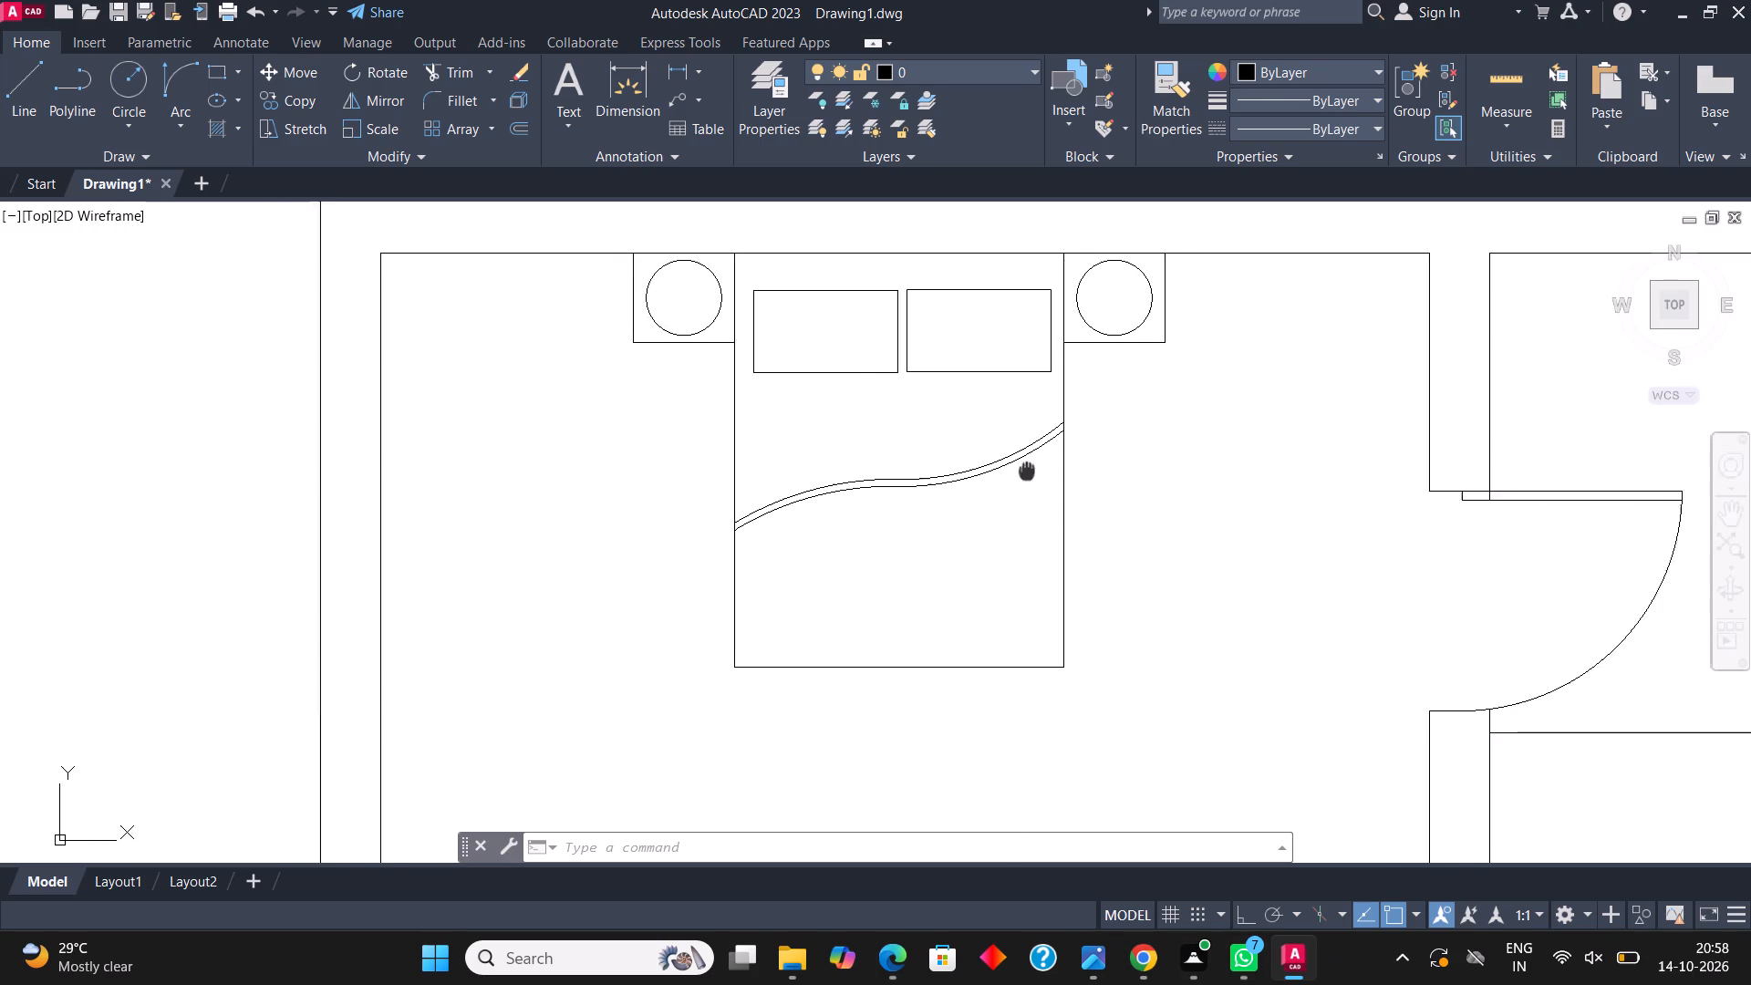
middle_click_drag(1034, 463, 932, 439)
scroll(927, 437, "up", 1)
scroll(957, 541, "down", 1)
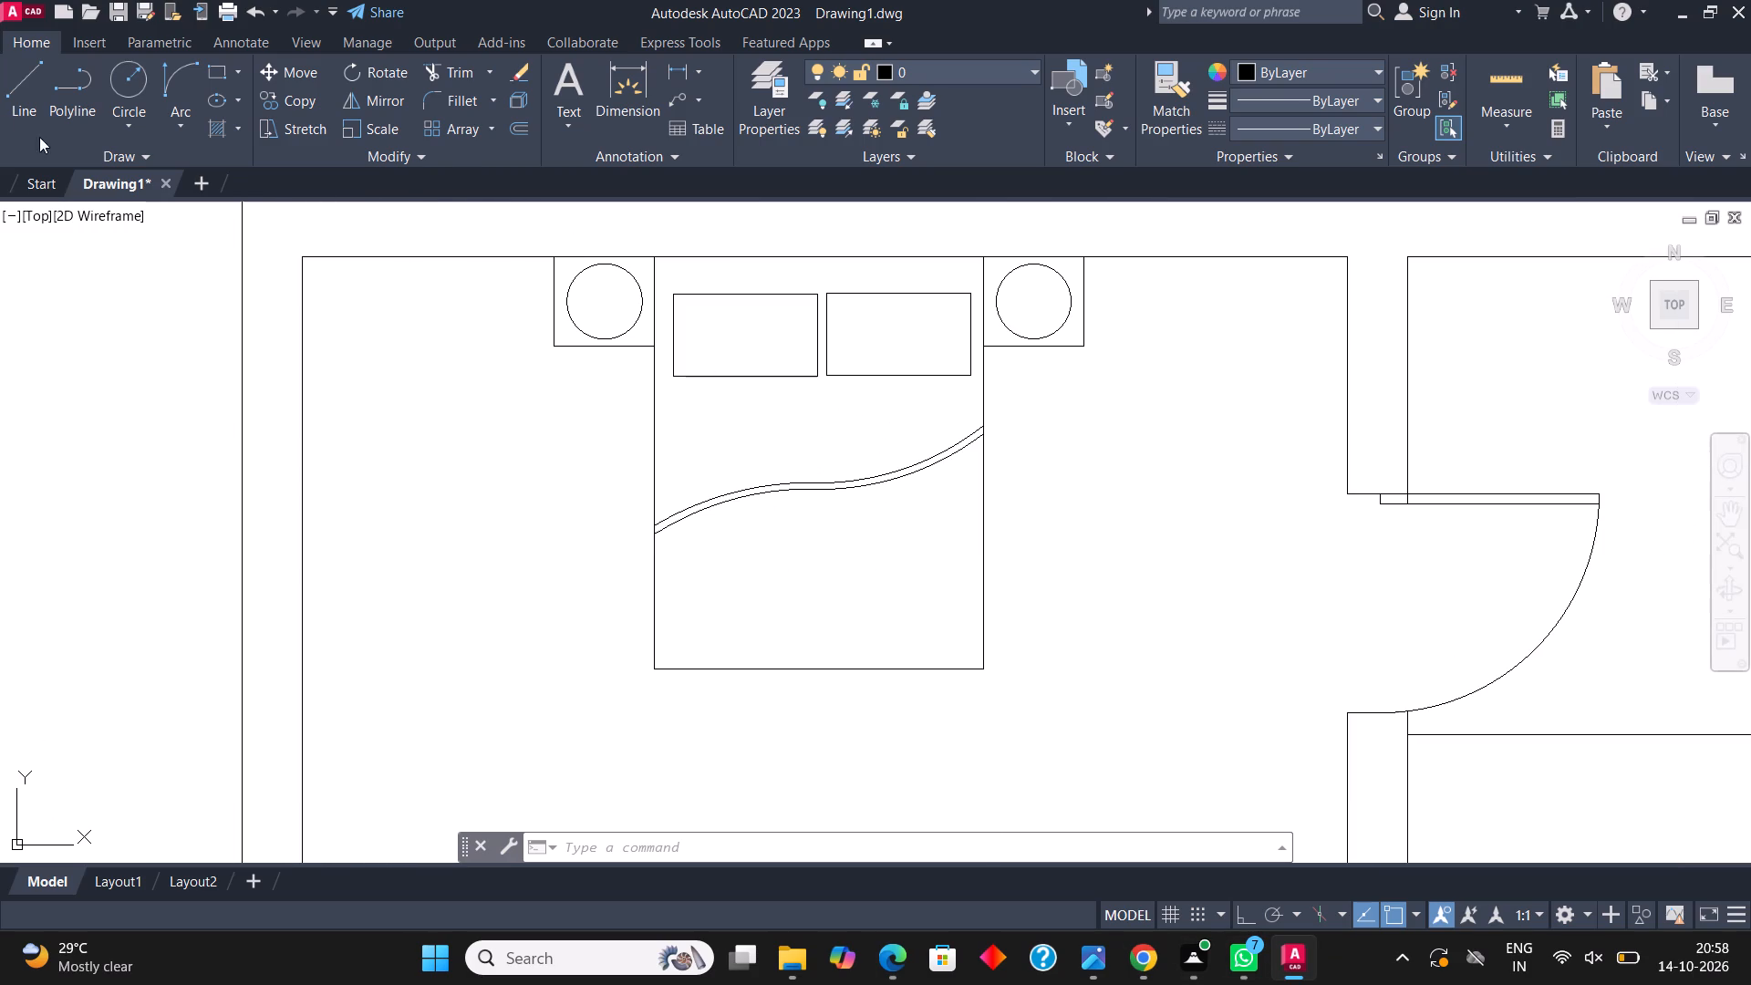
left_click(19, 96)
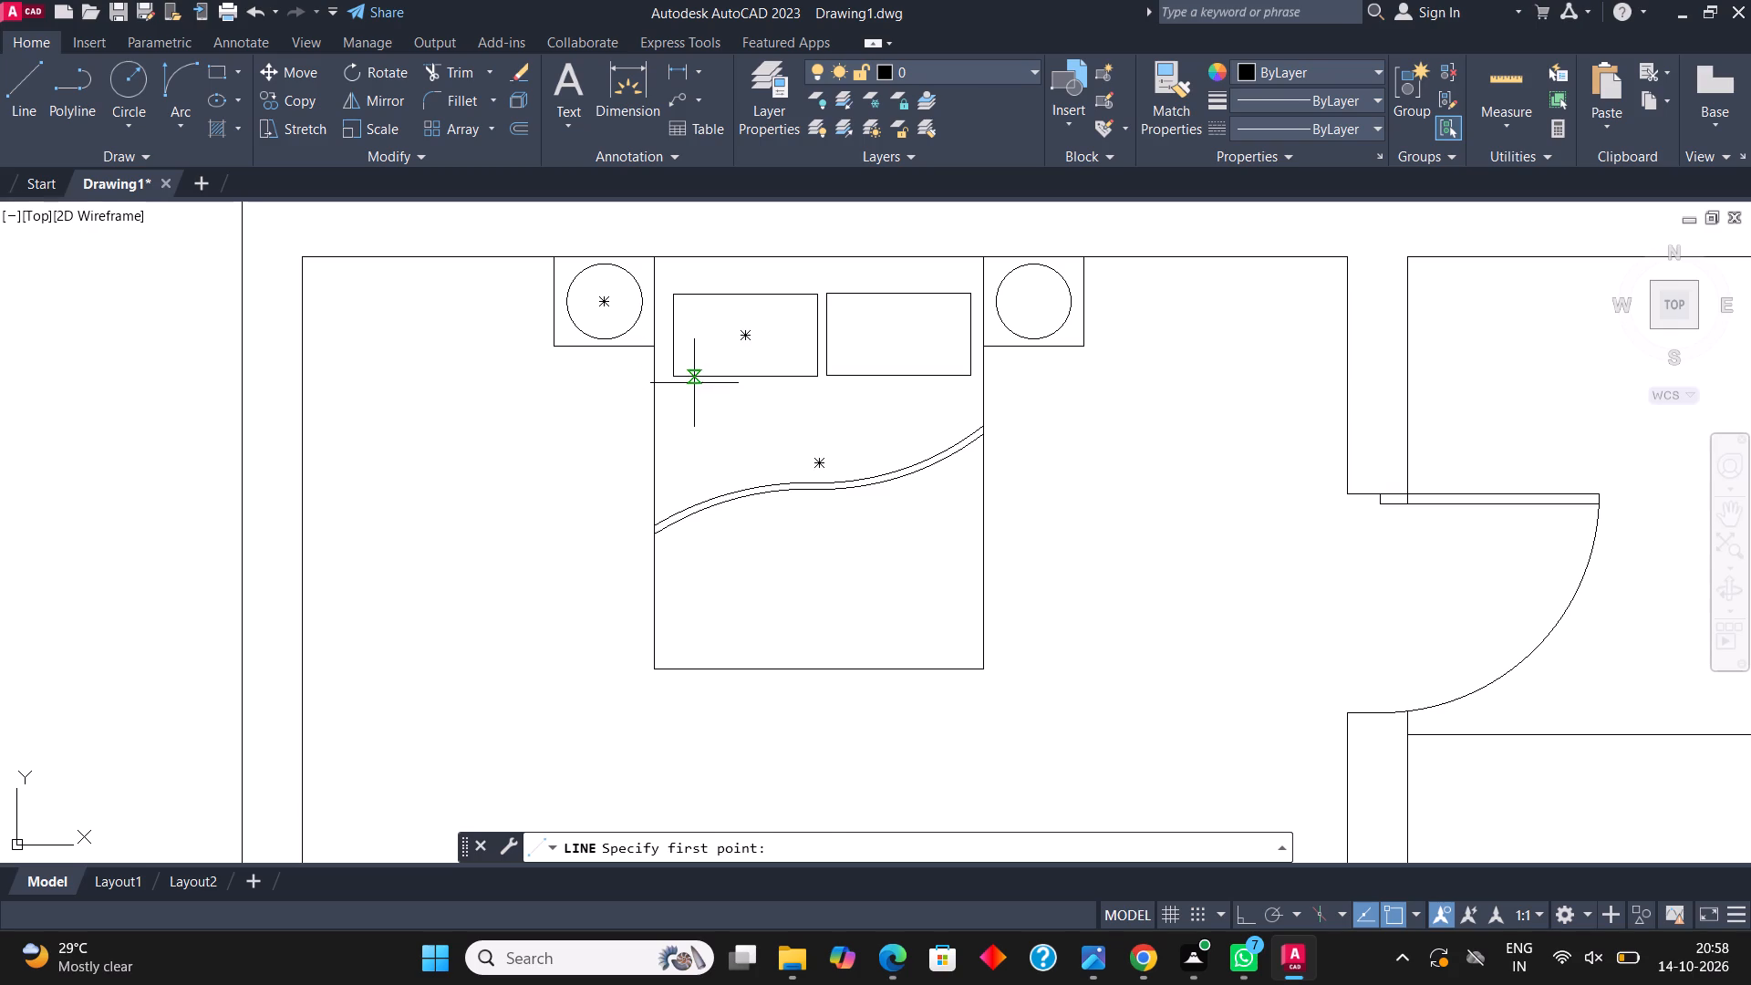
left_click(694, 383)
left_click(698, 672)
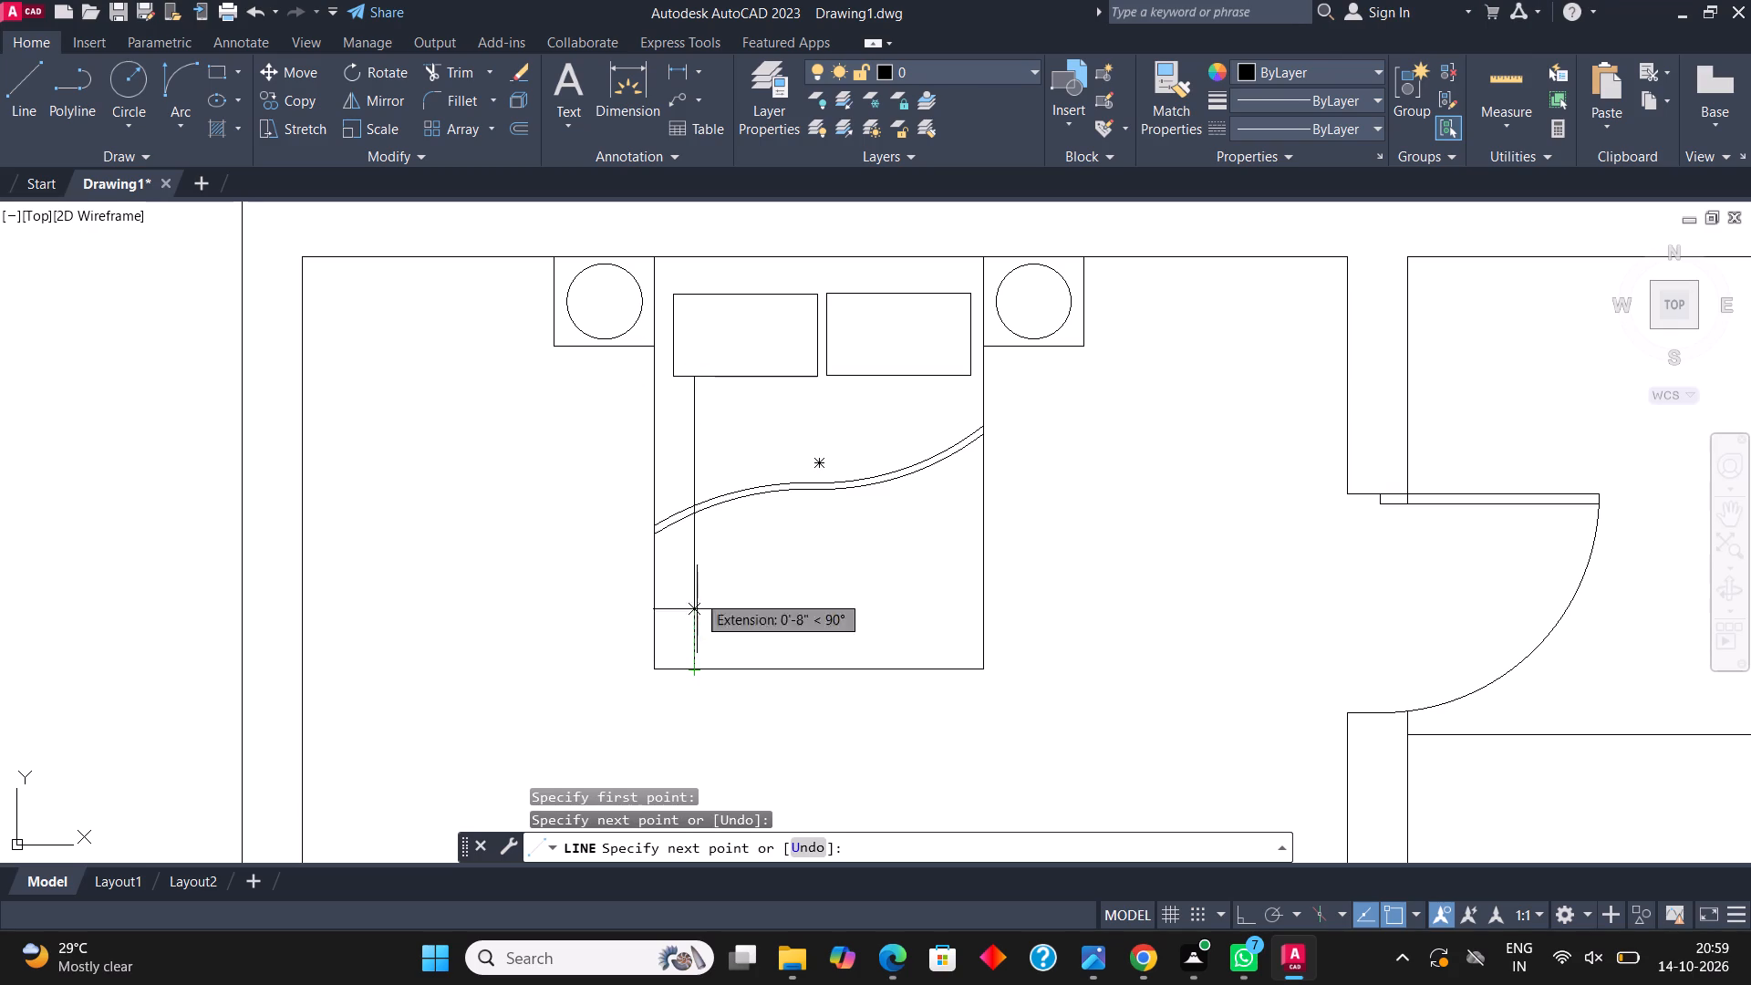
key("Escape")
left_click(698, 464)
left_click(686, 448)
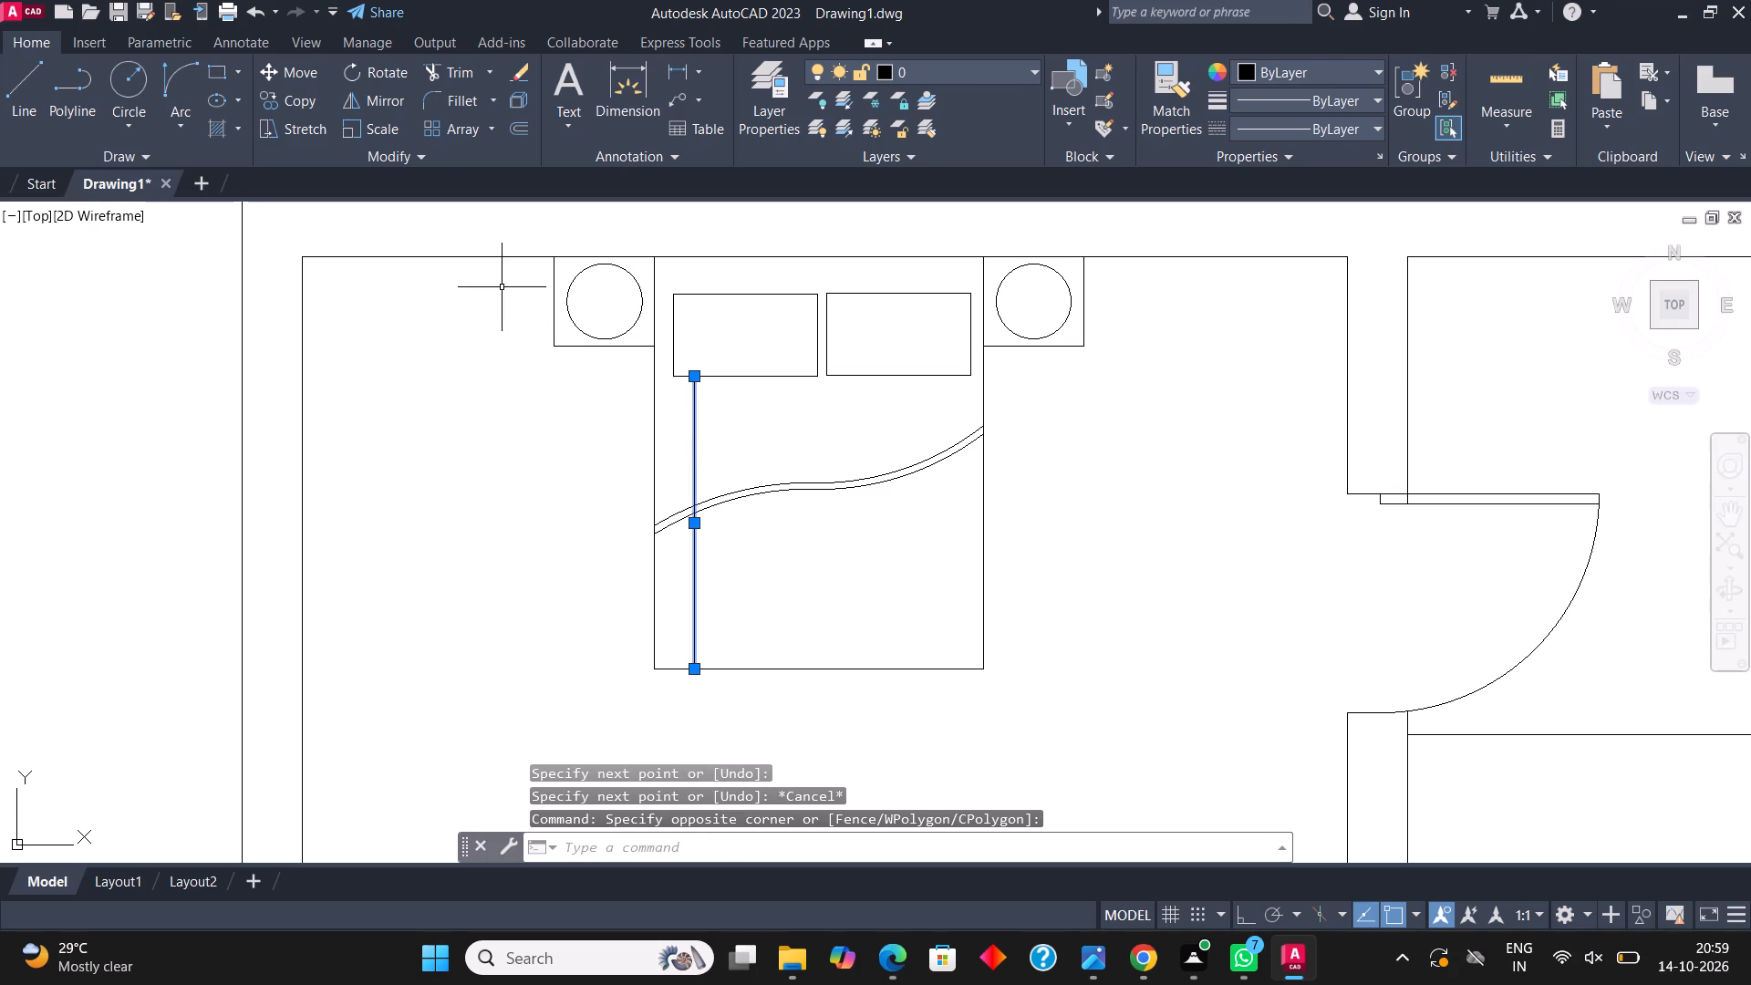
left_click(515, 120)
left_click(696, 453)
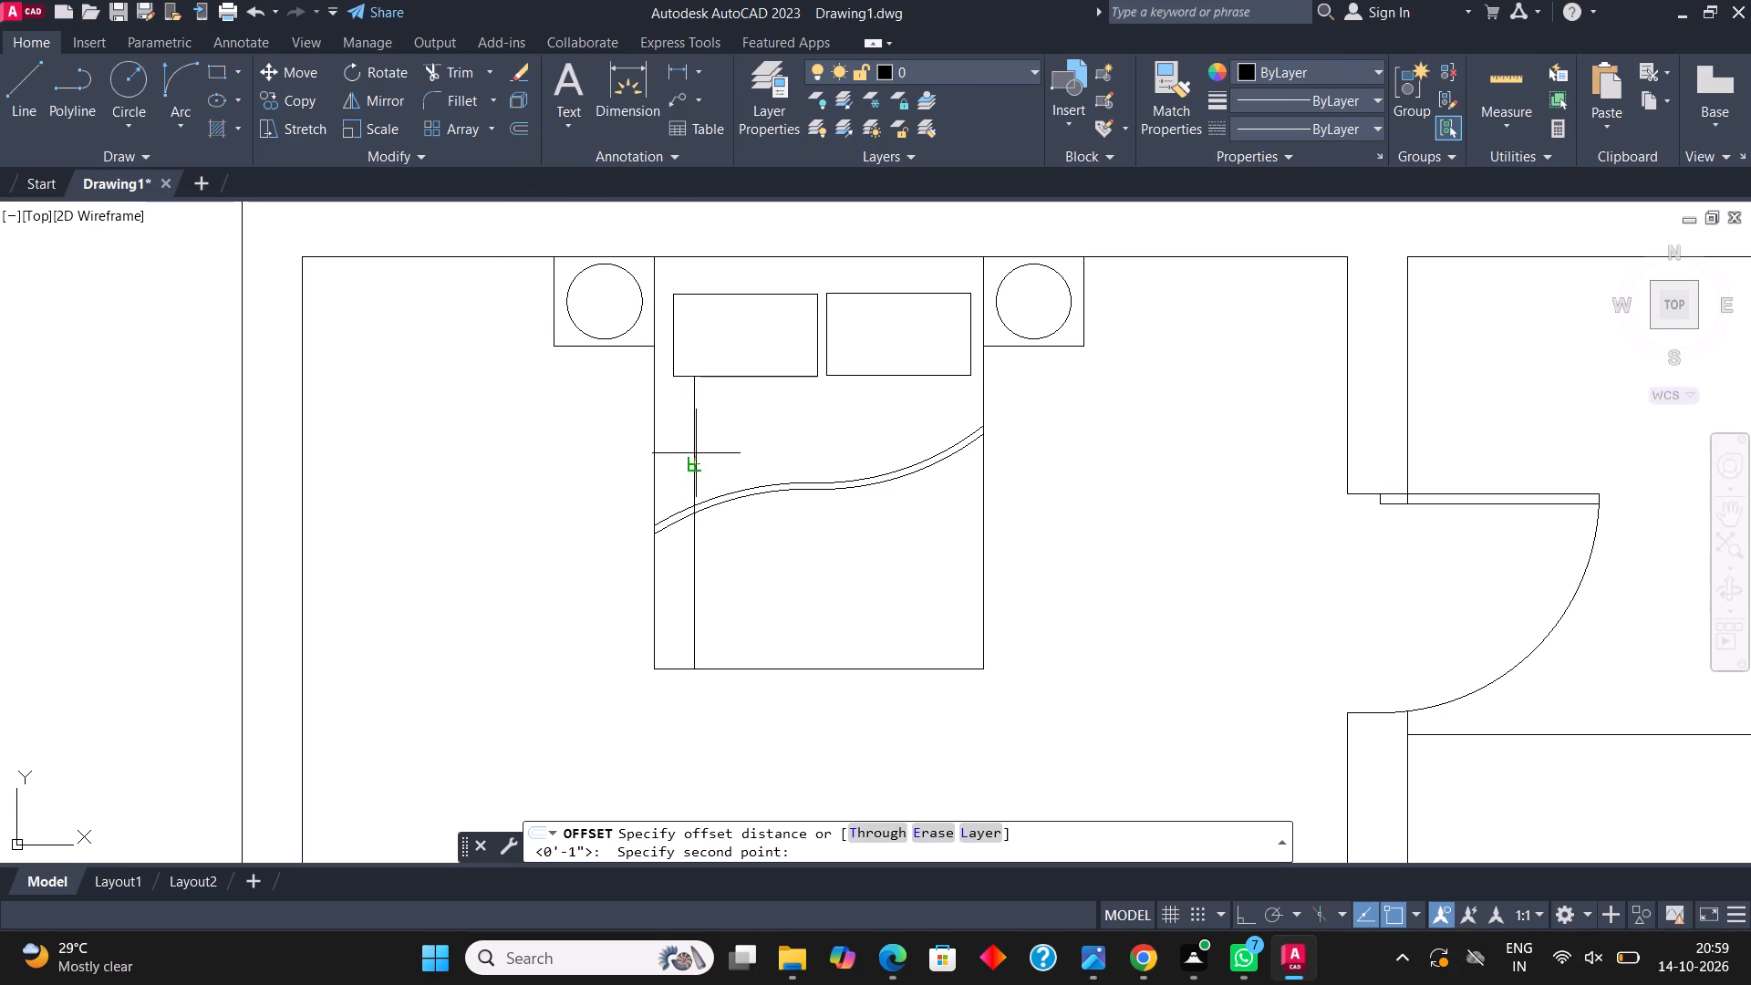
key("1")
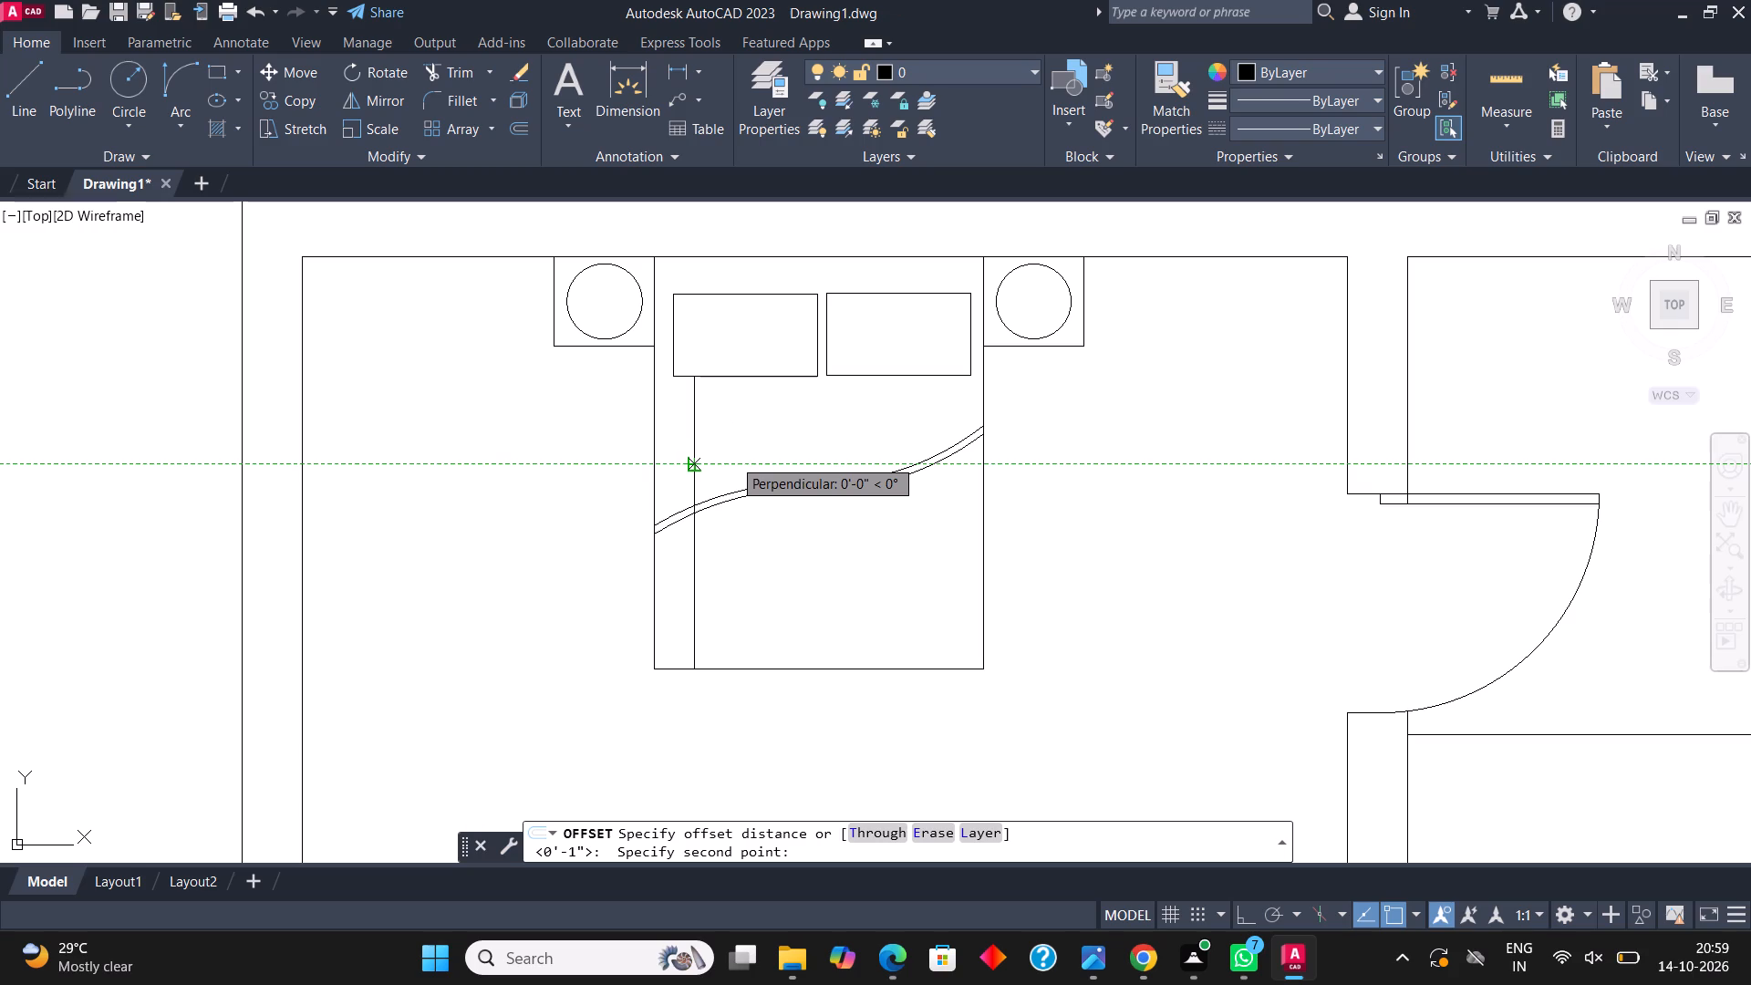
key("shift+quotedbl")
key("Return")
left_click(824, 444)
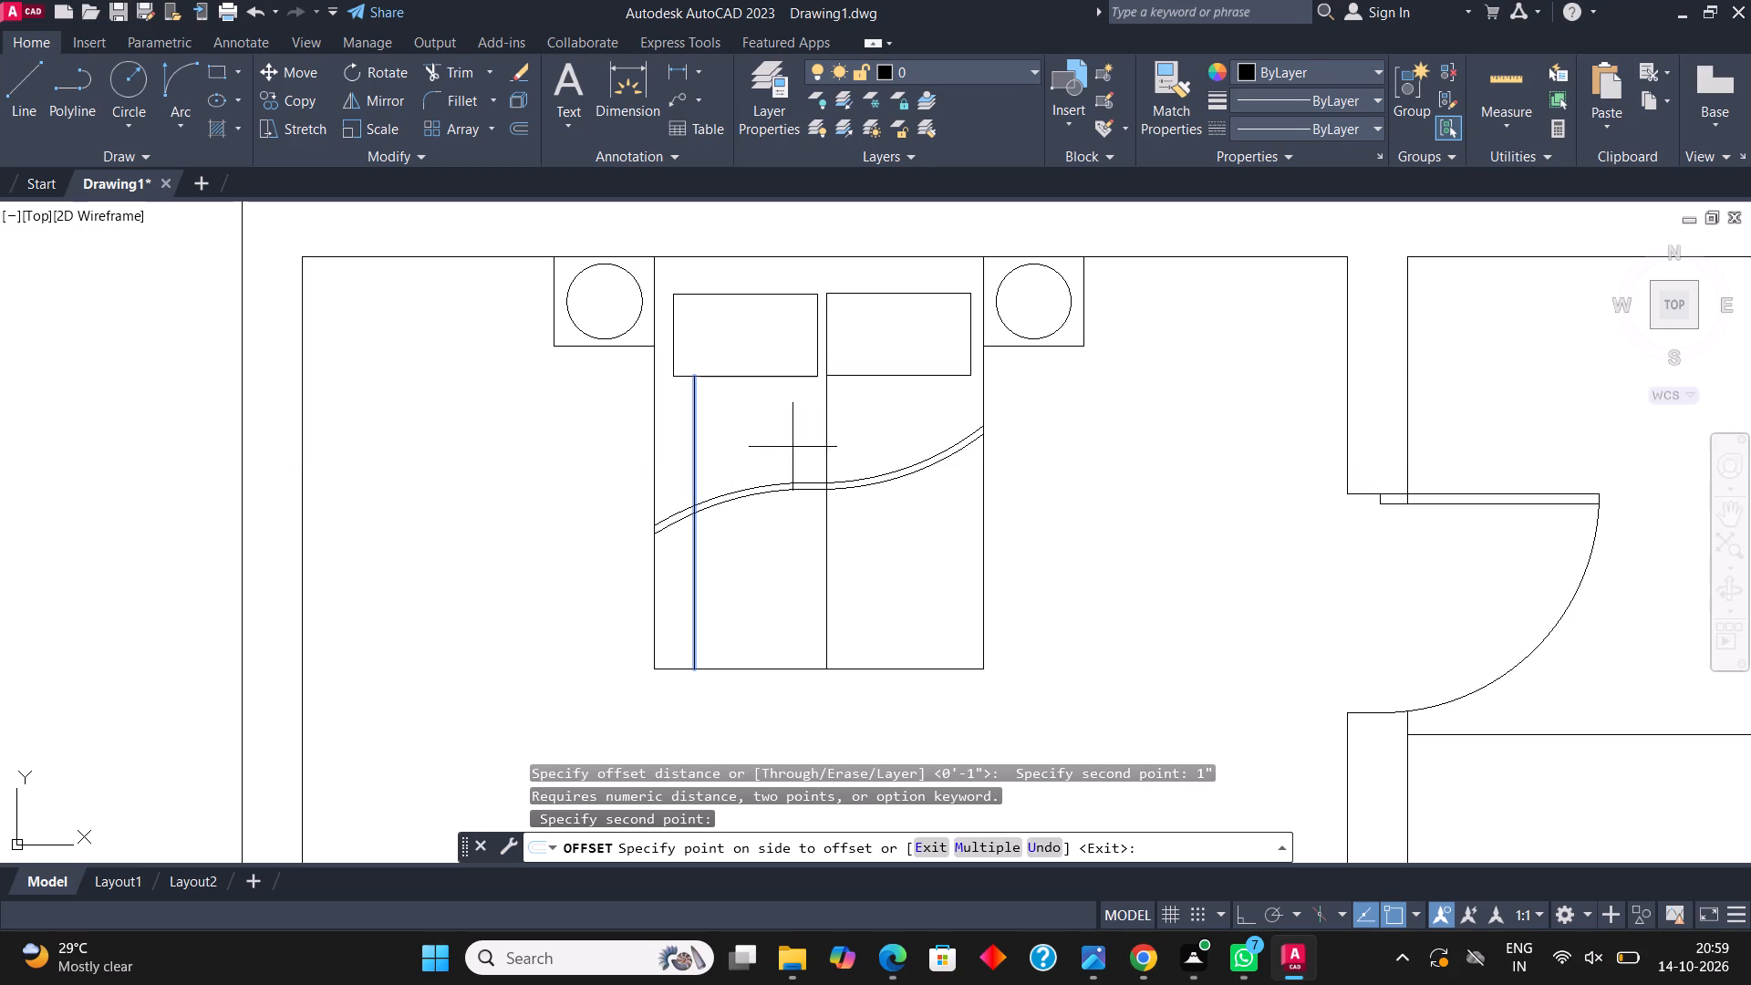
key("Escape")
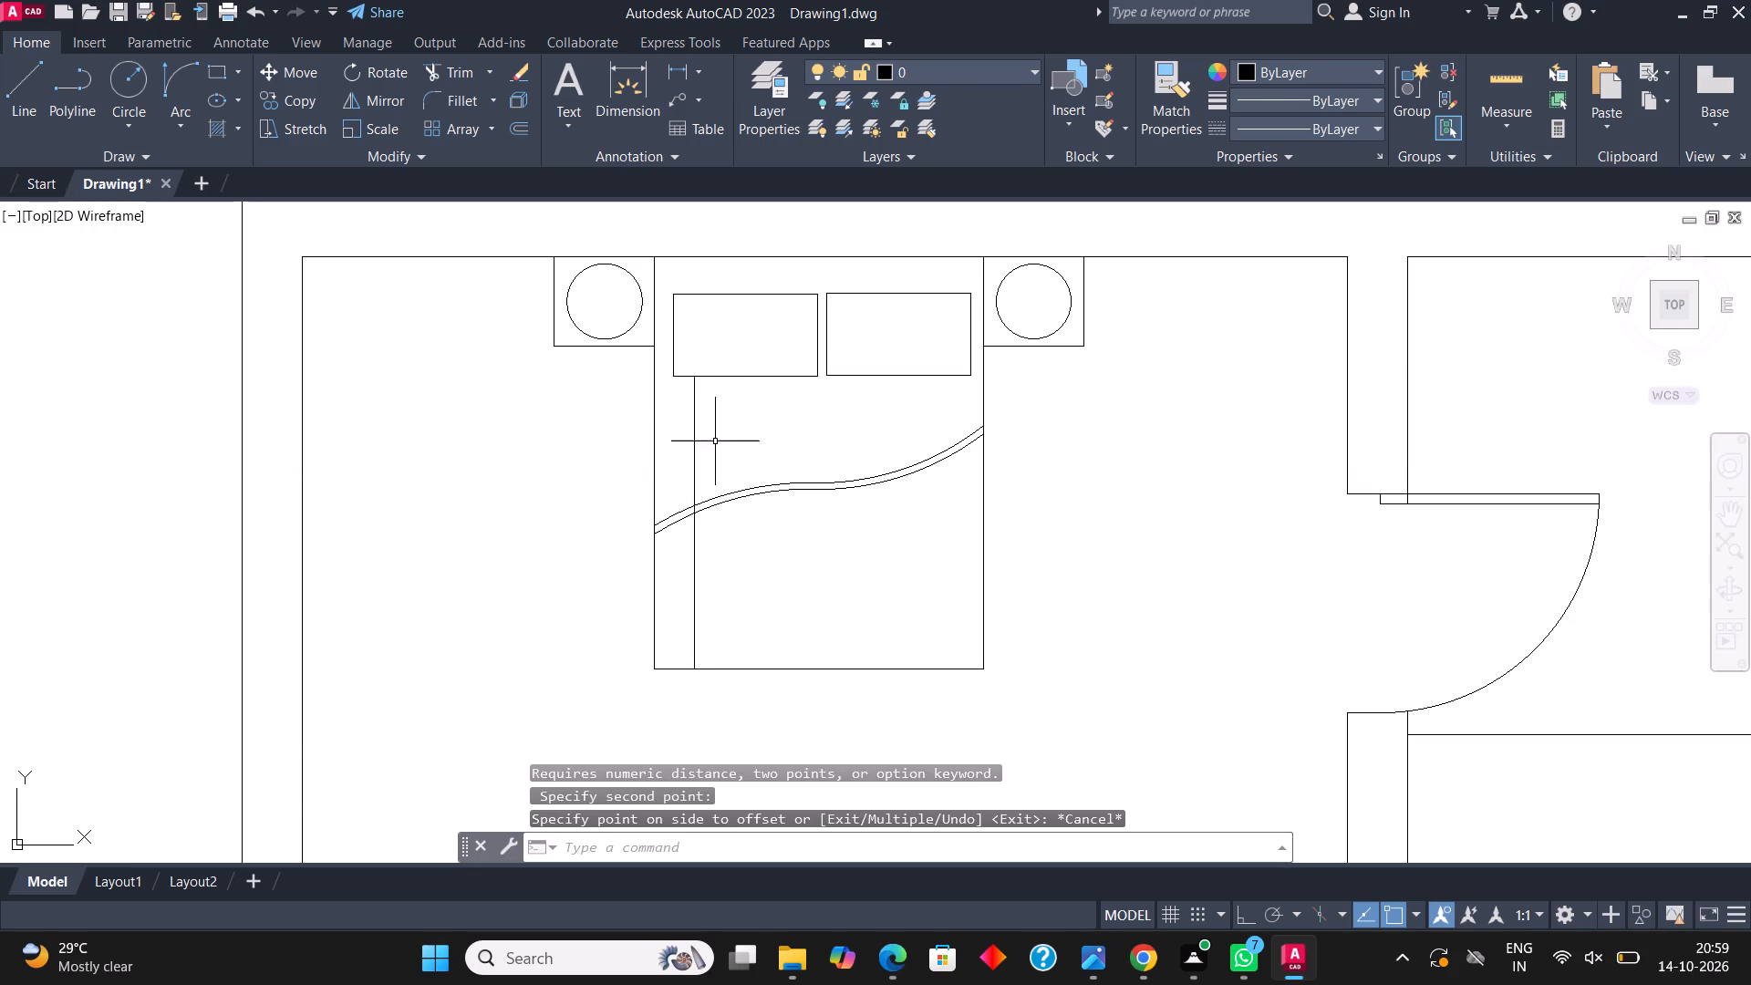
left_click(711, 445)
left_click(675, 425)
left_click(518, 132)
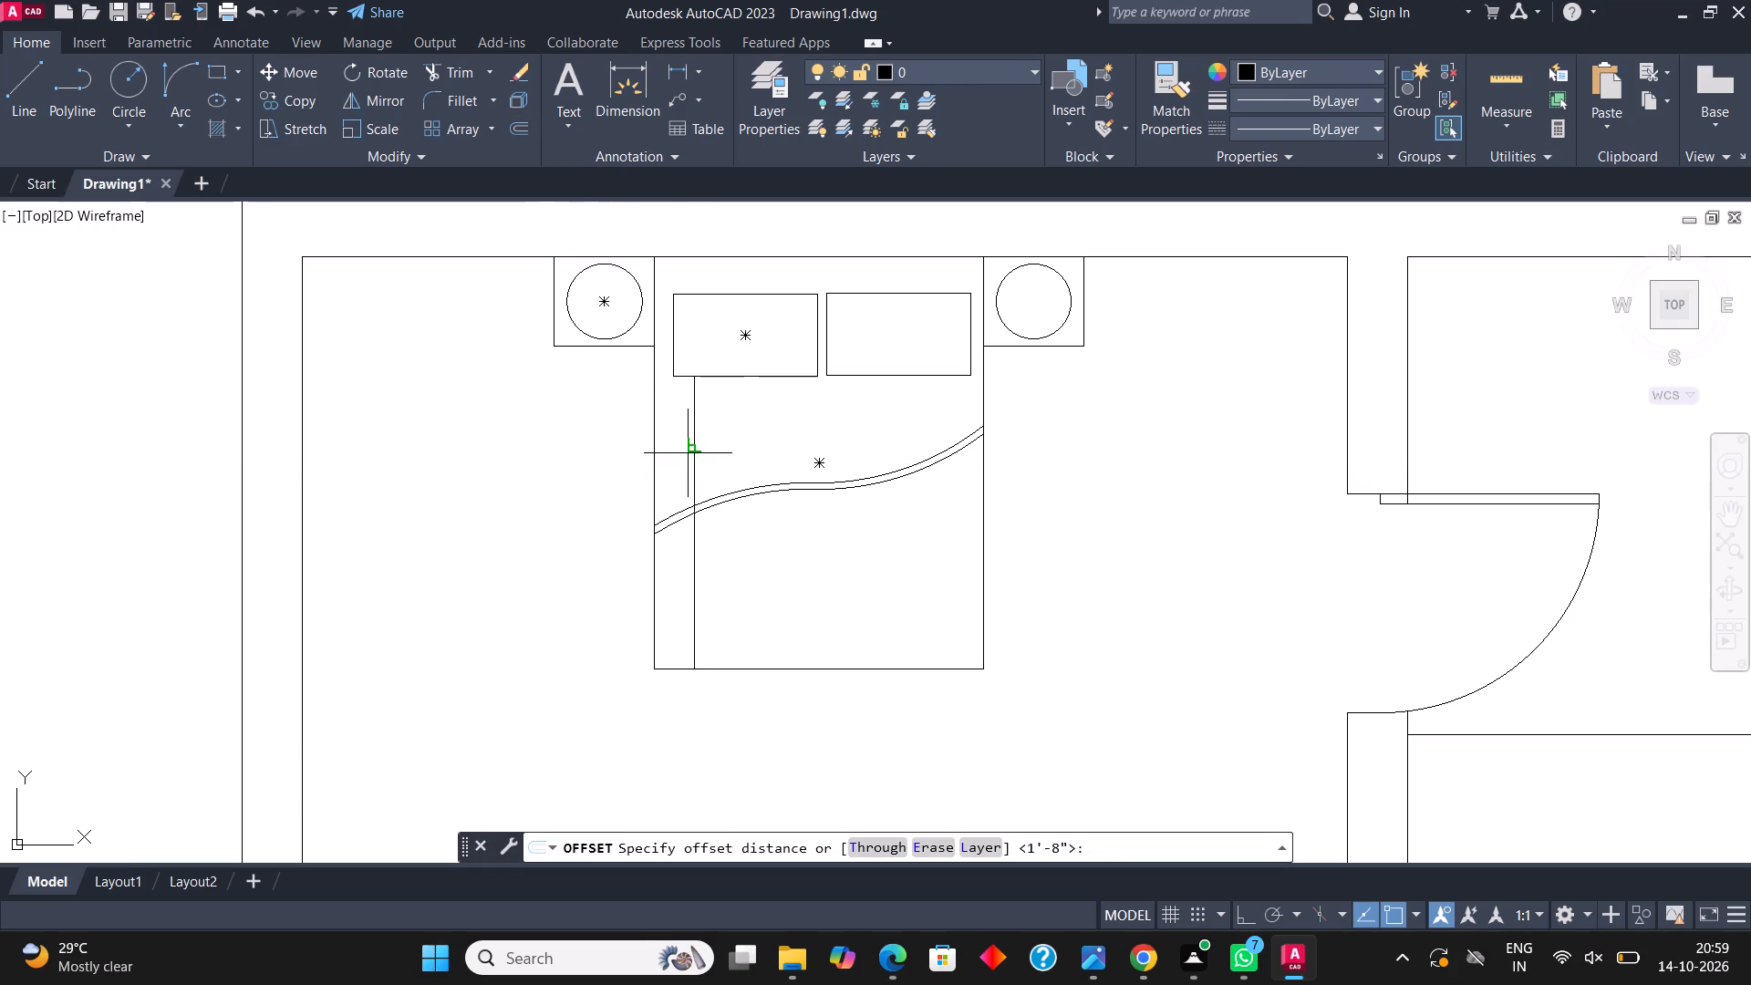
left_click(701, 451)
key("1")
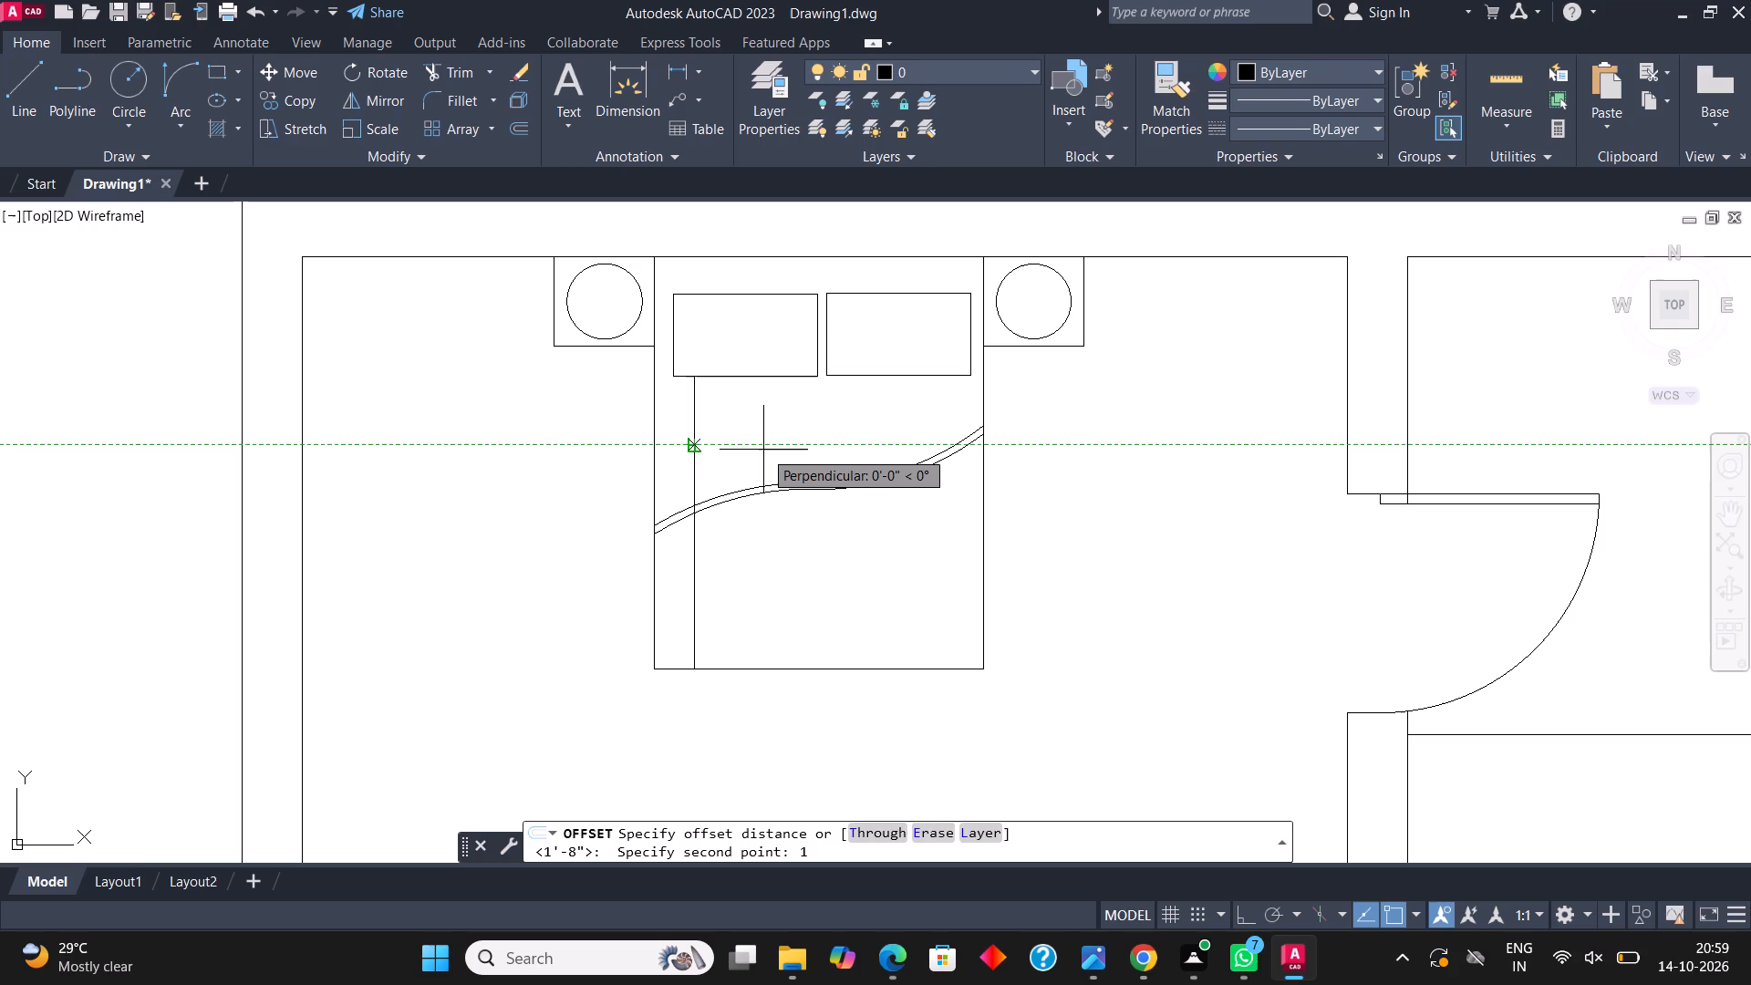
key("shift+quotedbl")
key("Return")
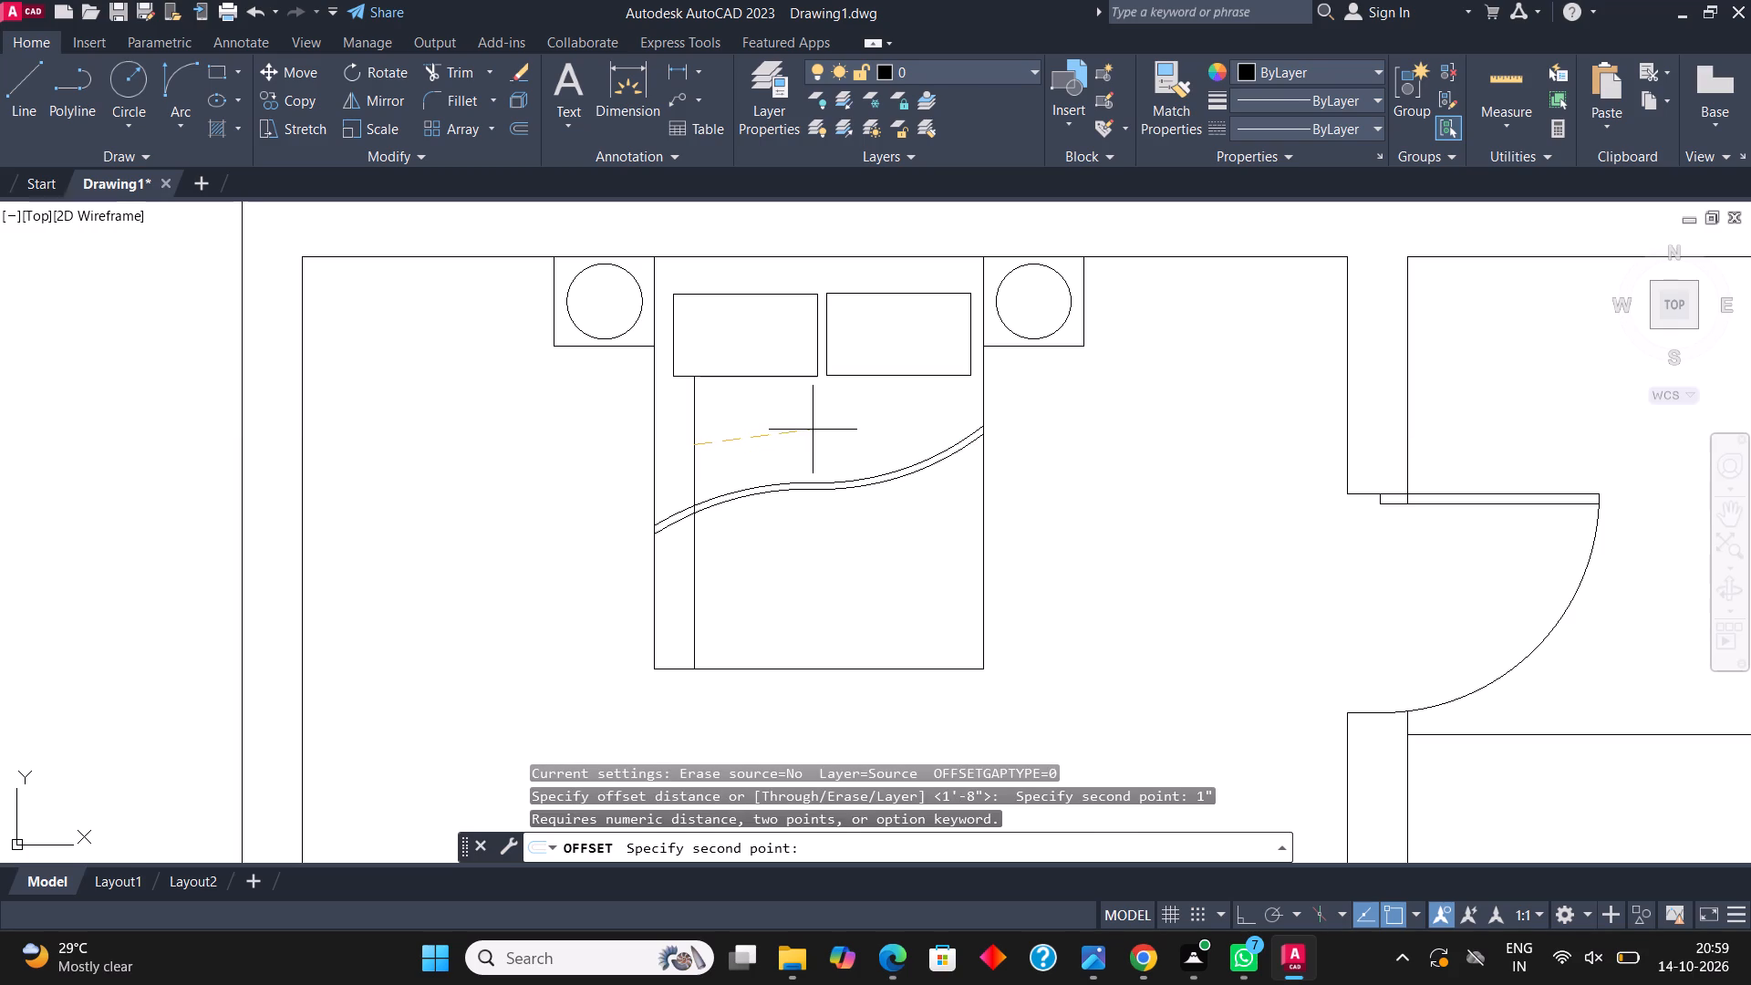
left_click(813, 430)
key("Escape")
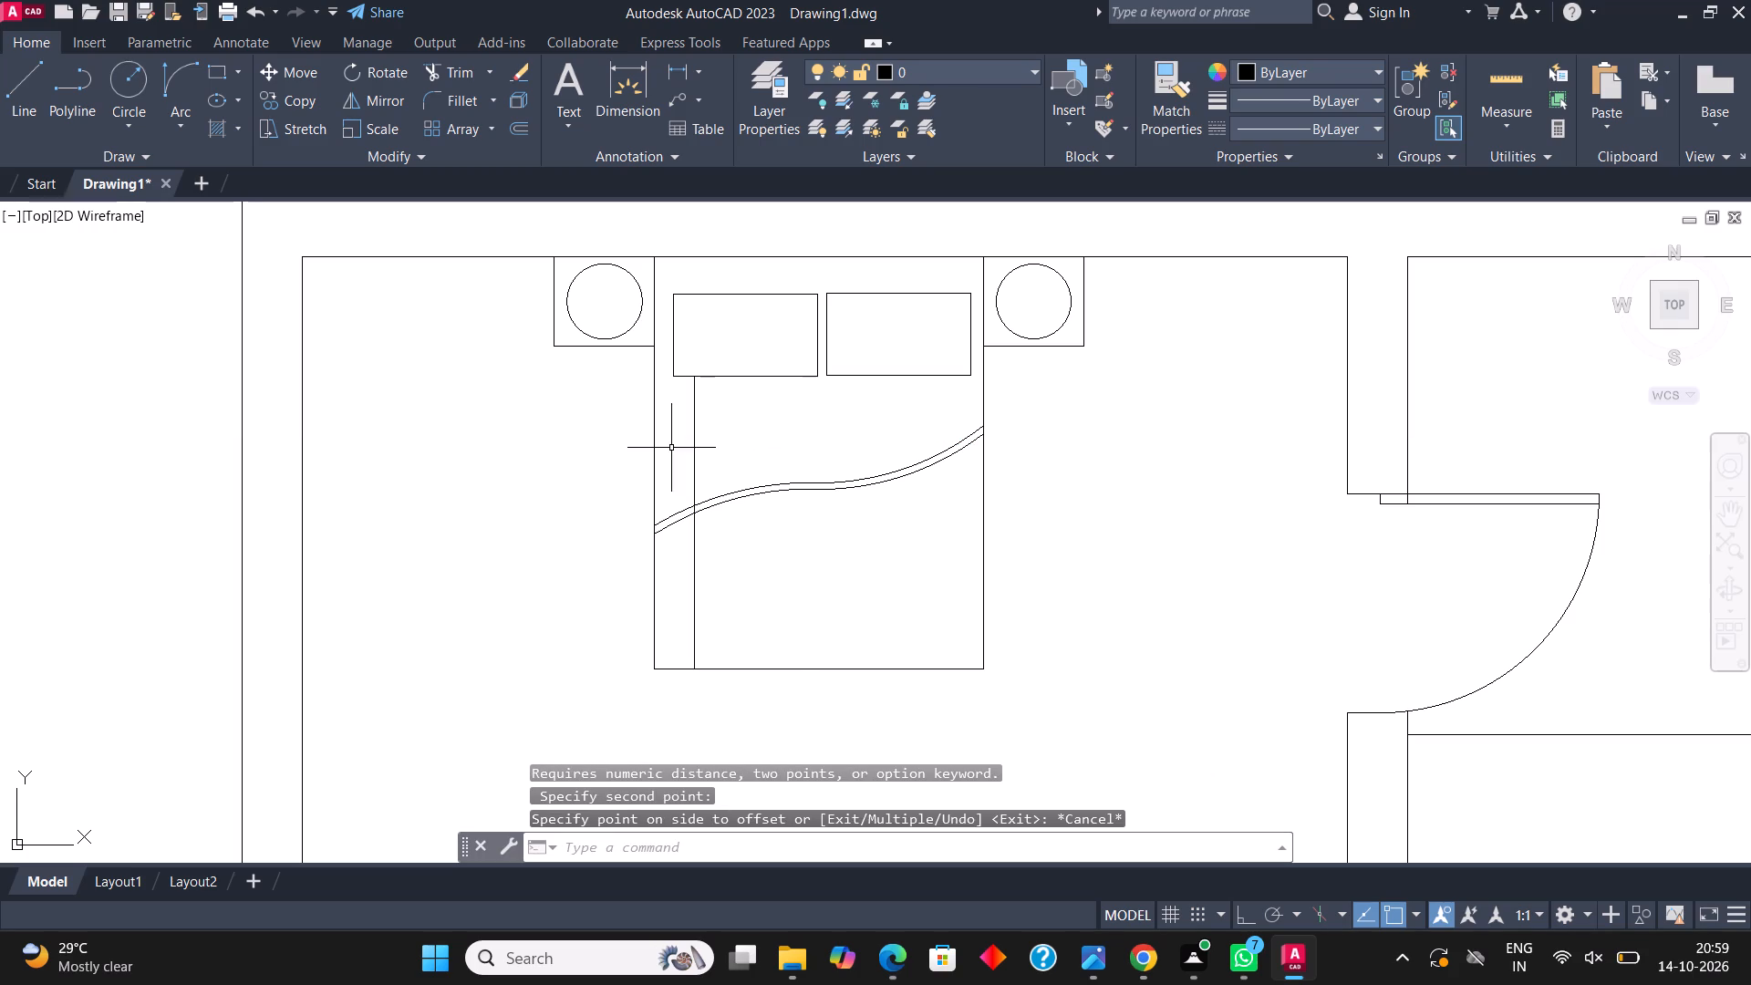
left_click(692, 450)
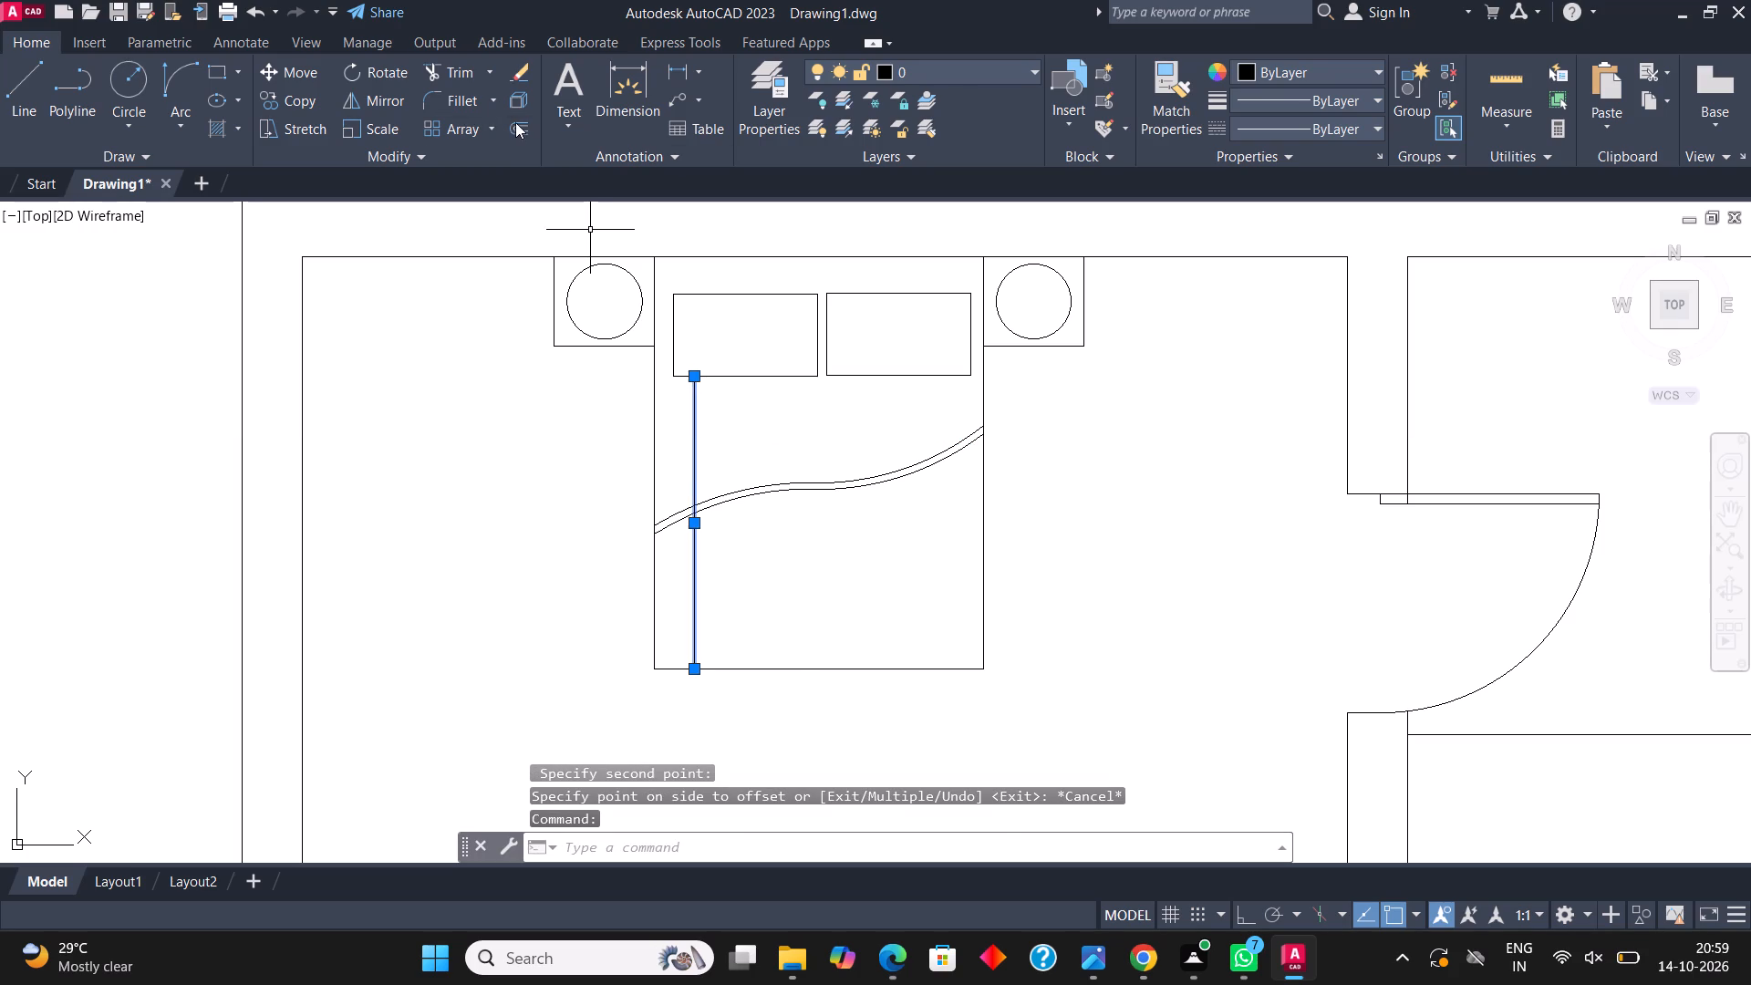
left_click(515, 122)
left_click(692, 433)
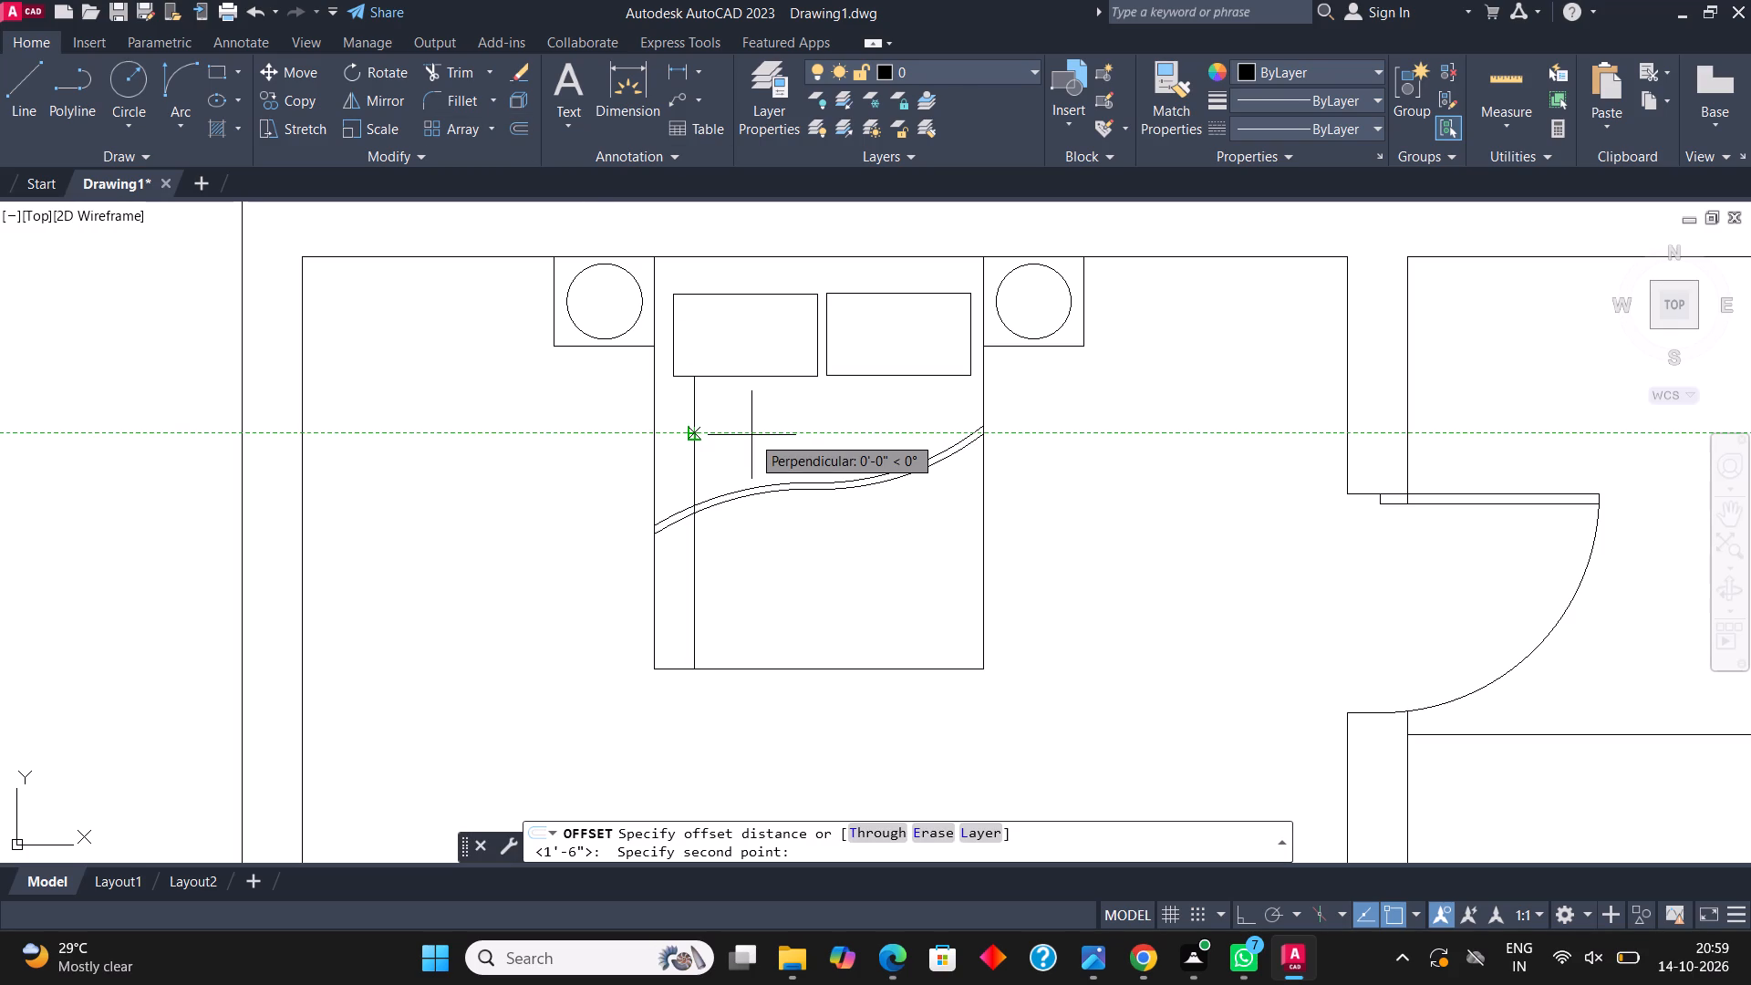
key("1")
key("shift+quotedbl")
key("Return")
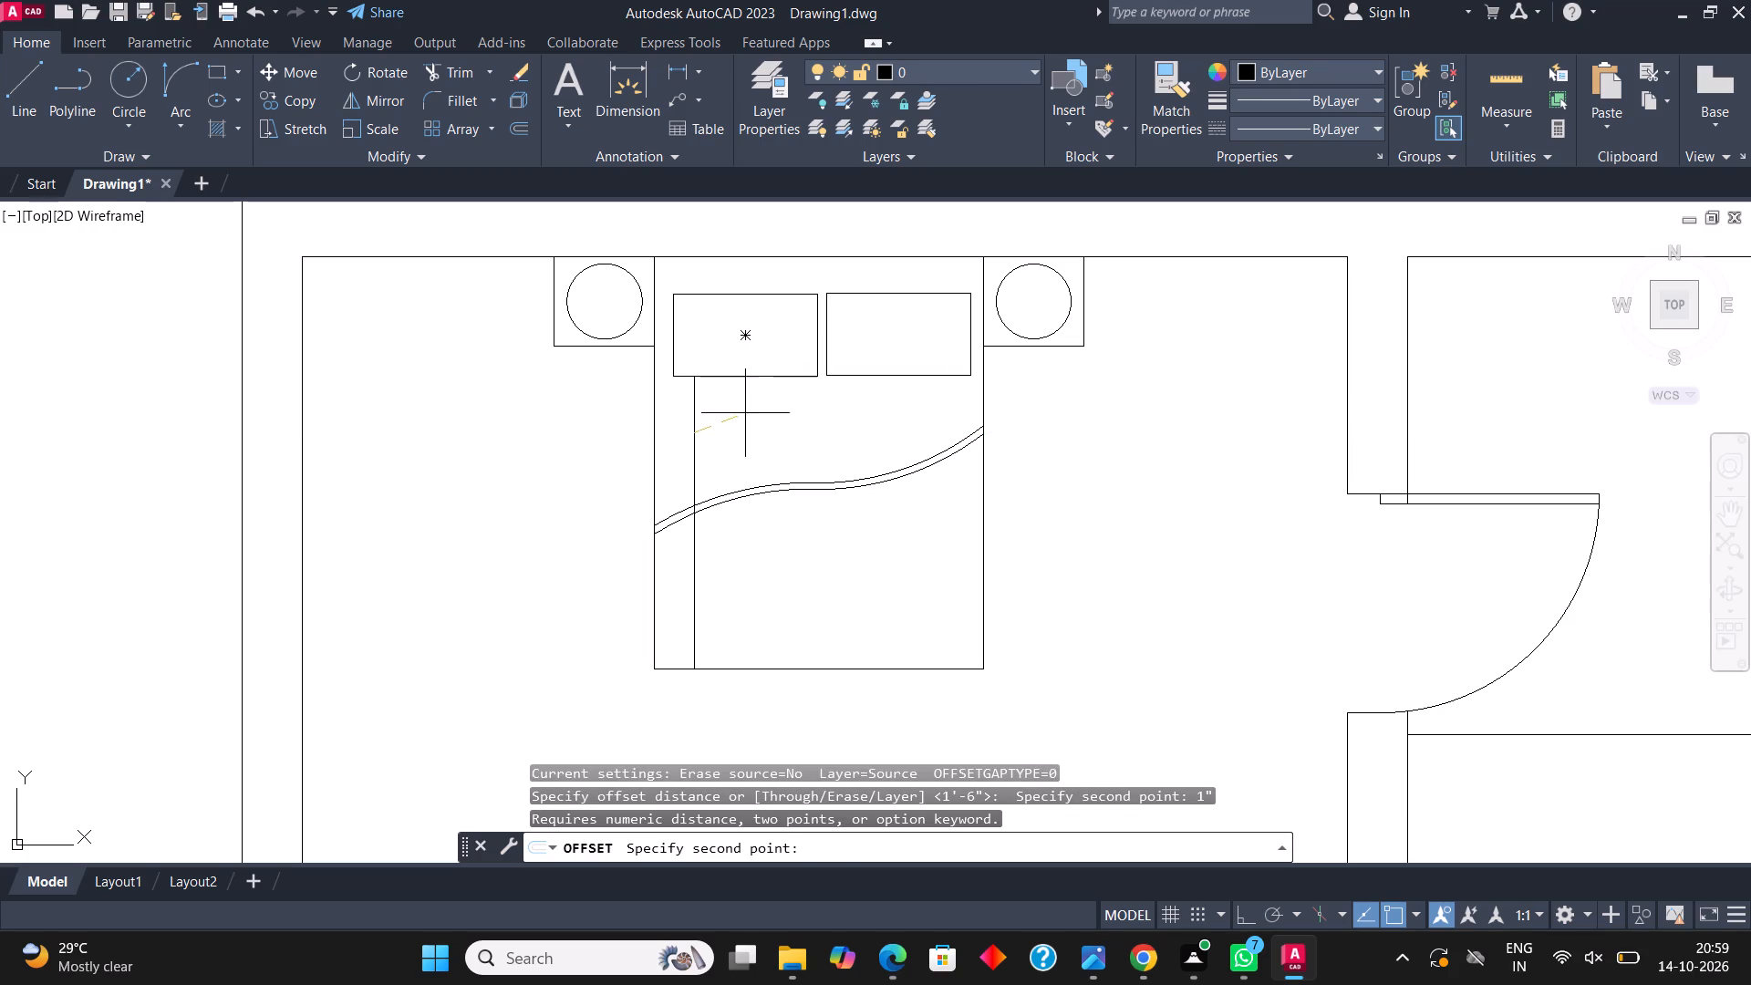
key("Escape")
Offset the vertical blanket line 1" toward the bed's centre, and offset the resulting line another 1" the same way.
left_click(695, 436)
scroll(695, 436, "up", 2)
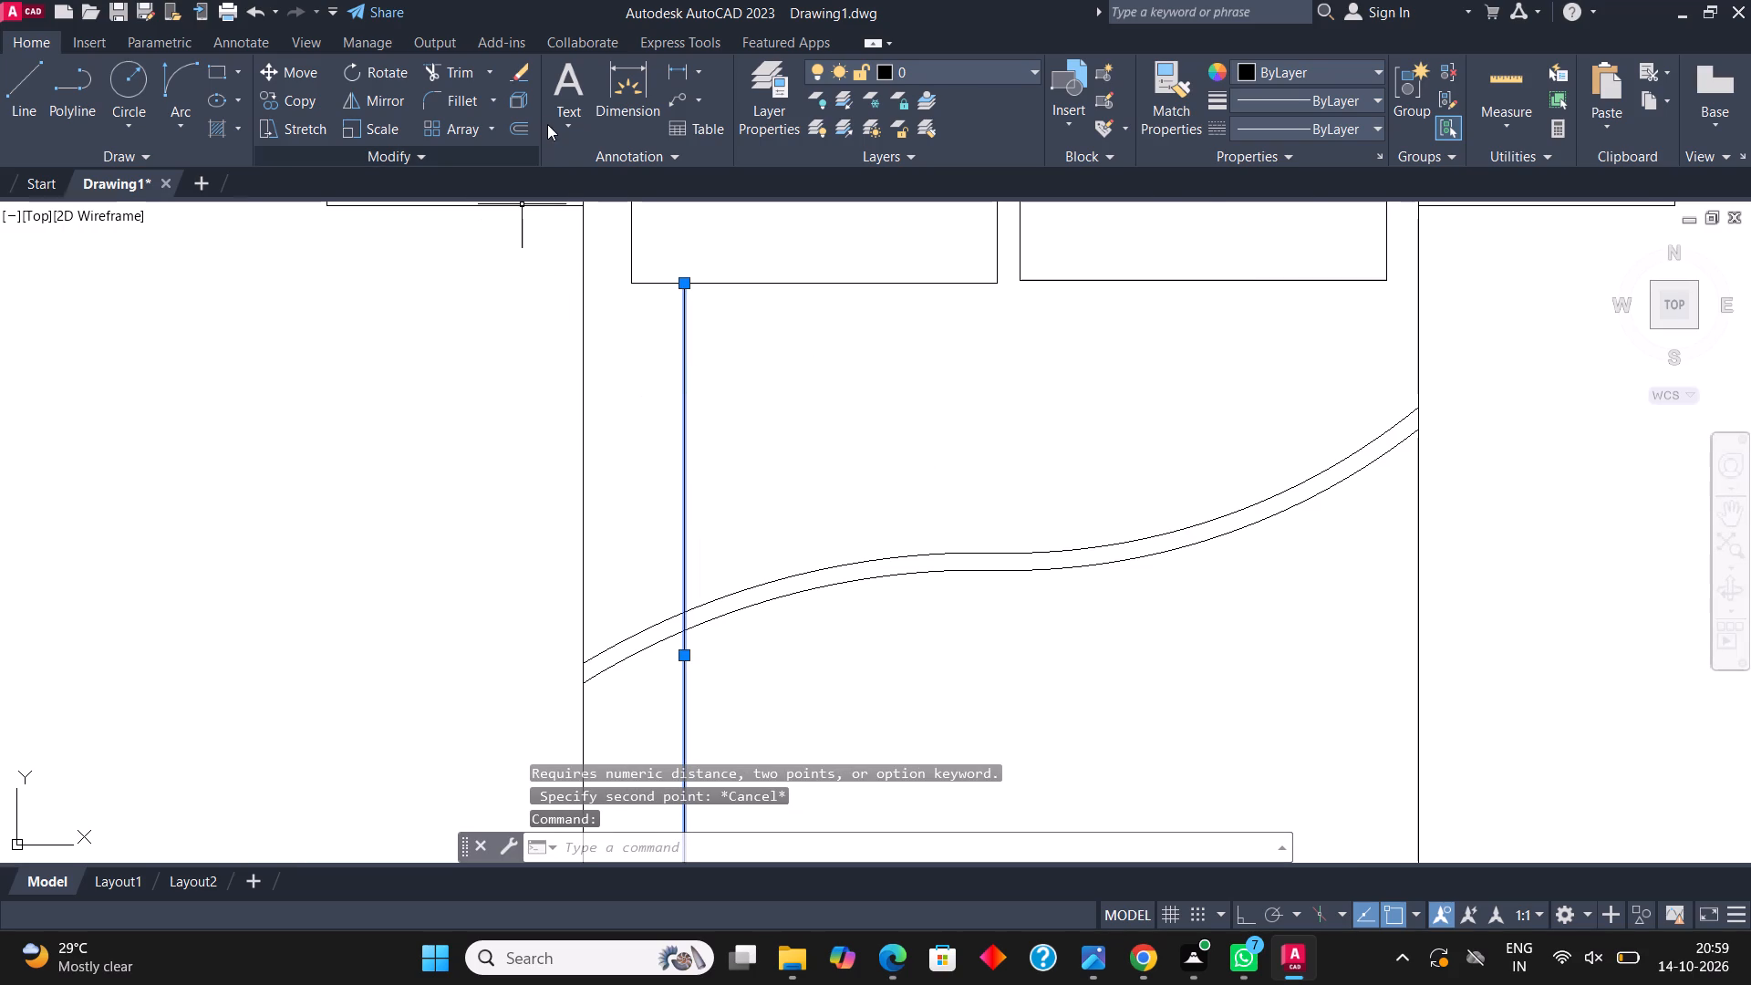
left_click(520, 124)
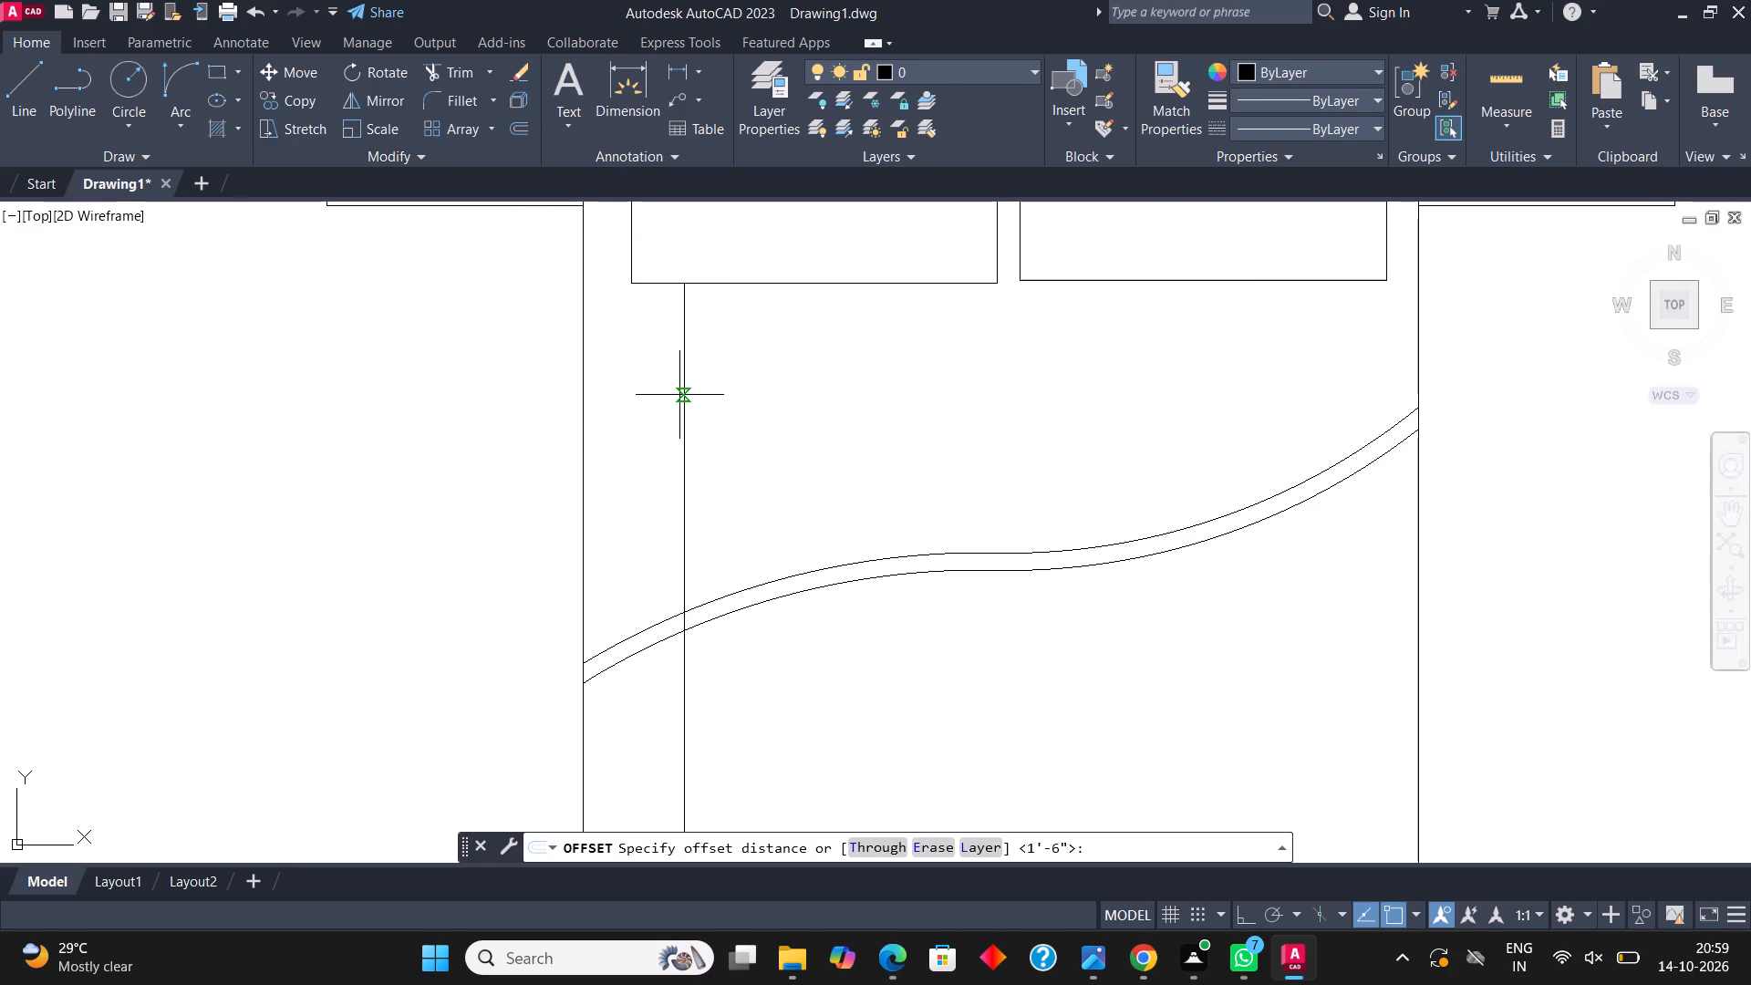
left_click(683, 395)
type("1\"")
key("Return")
left_click(943, 381)
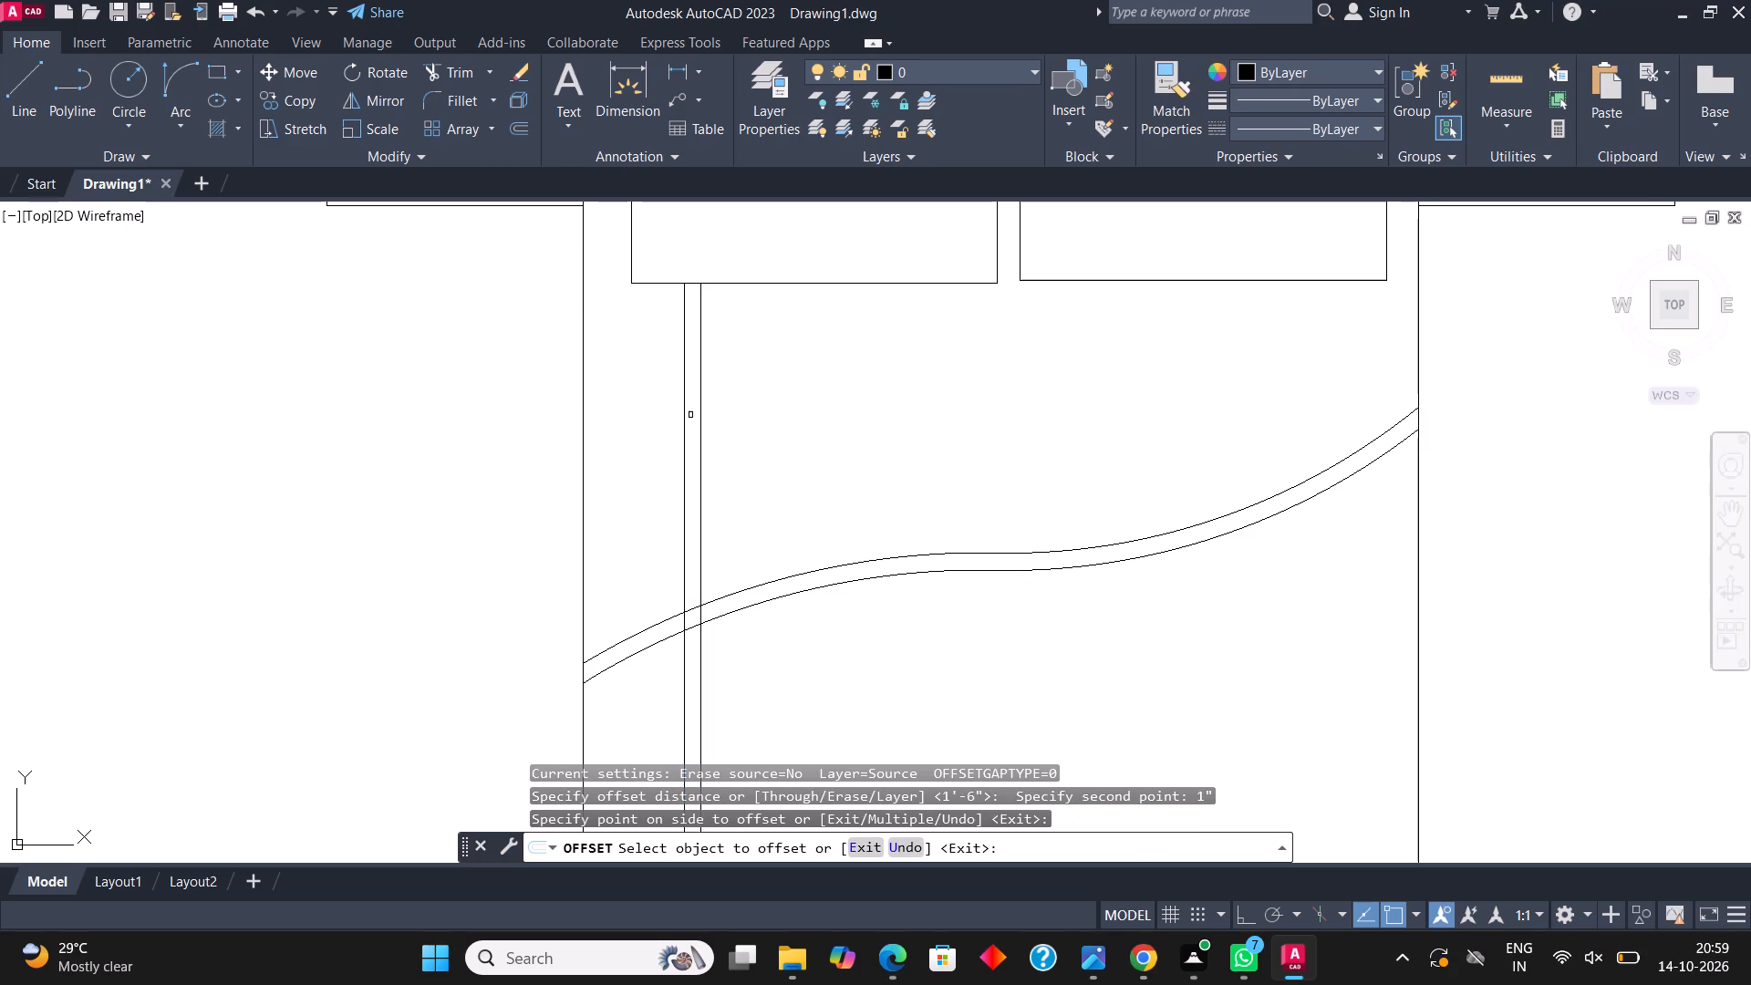
left_click(705, 420)
left_click(703, 420)
left_click(699, 388)
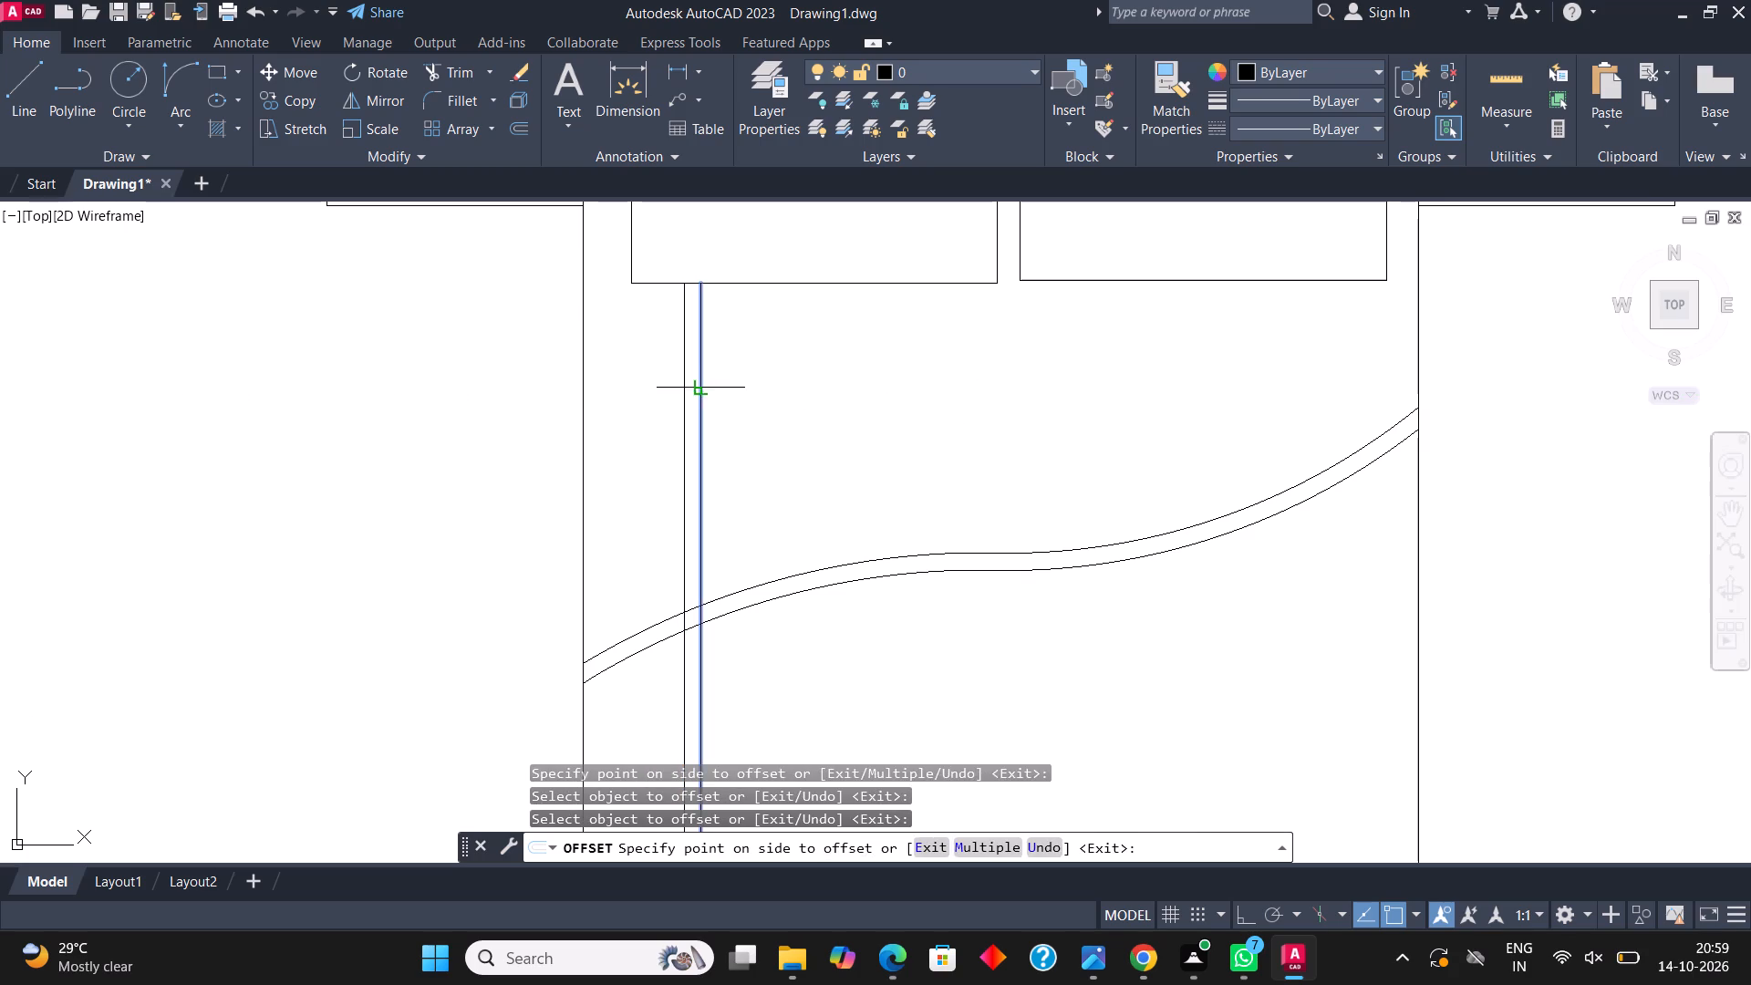
left_click(738, 390)
scroll(929, 427, "down", 3)
middle_click_drag(972, 458, 802, 345)
scroll(784, 356, "up", 1)
key("Escape")
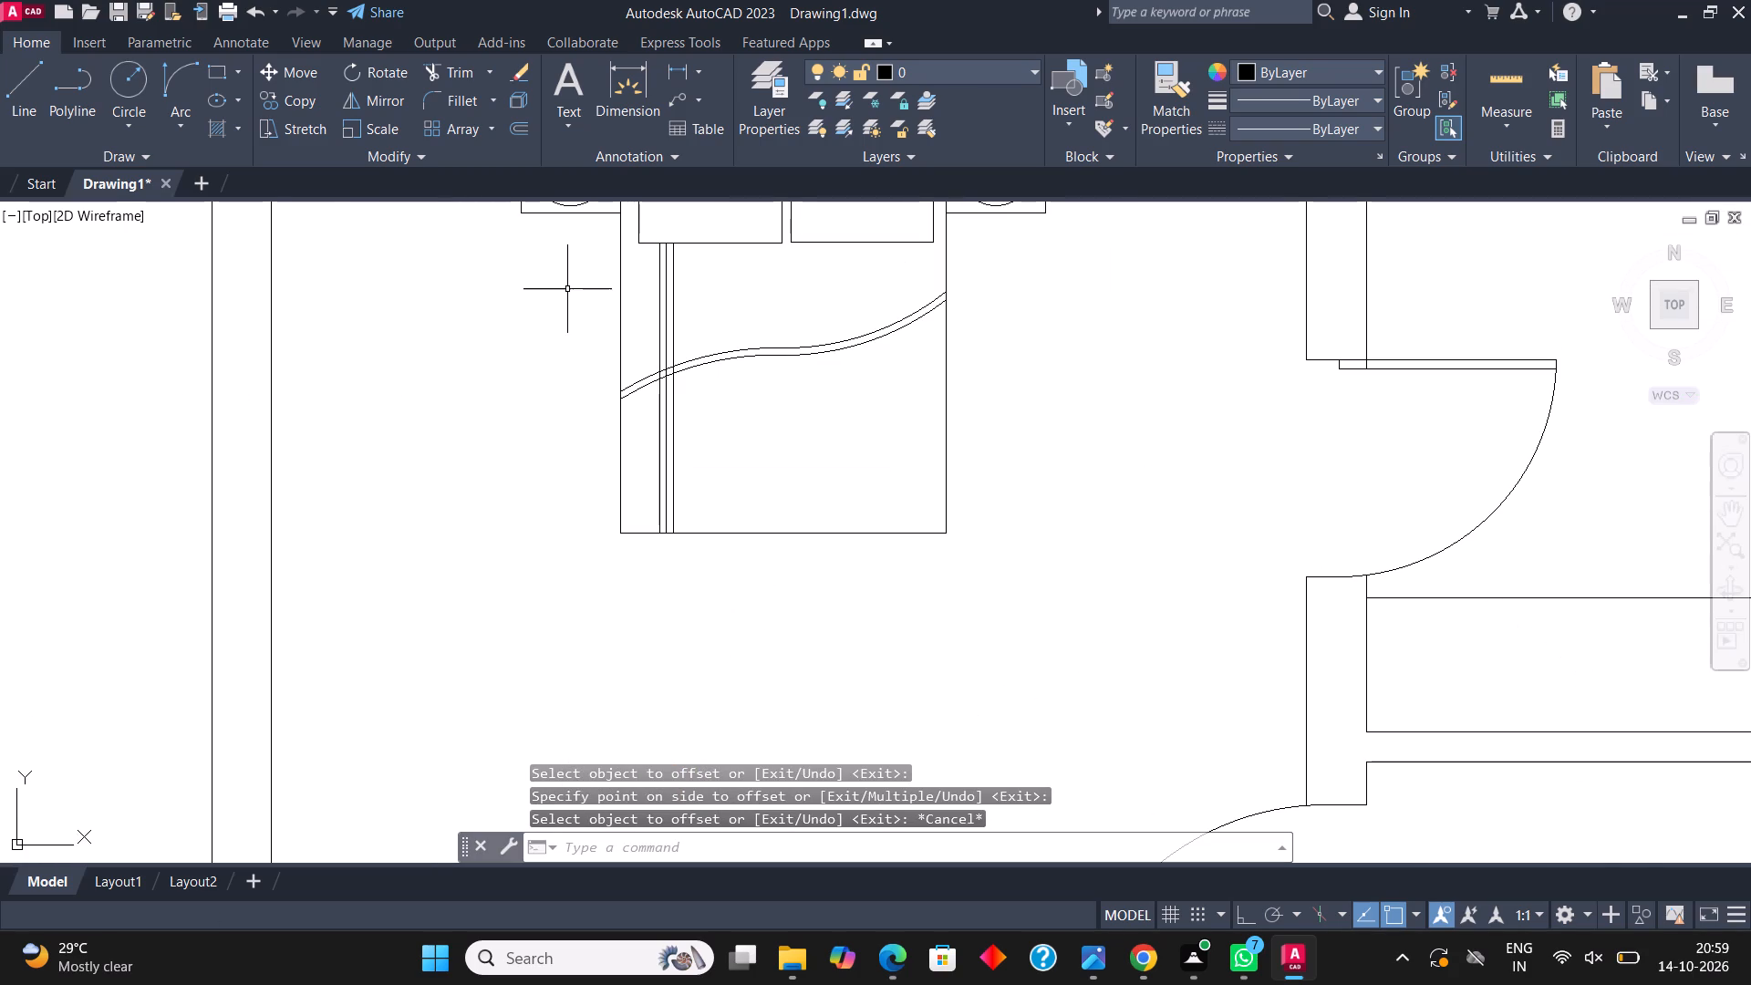
Draw a horizontal line across the bed's full width, a little above its foot edge.
left_click(35, 70)
scroll(637, 521, "up", 1)
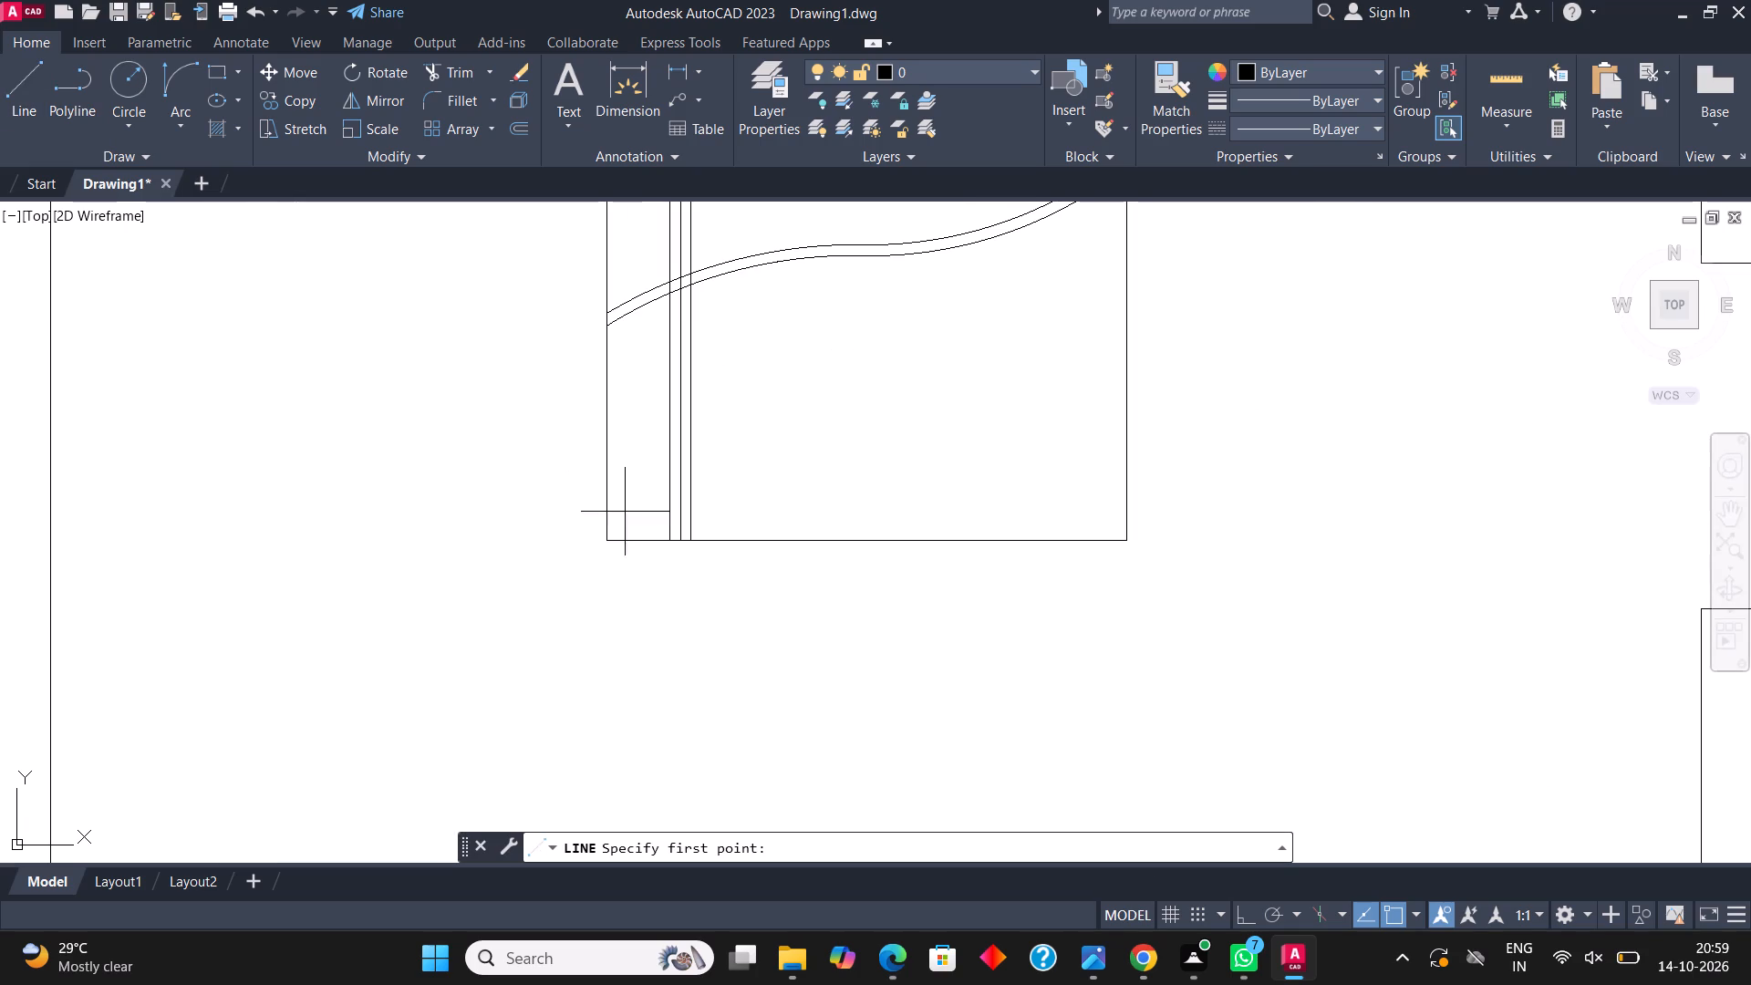
left_click(605, 461)
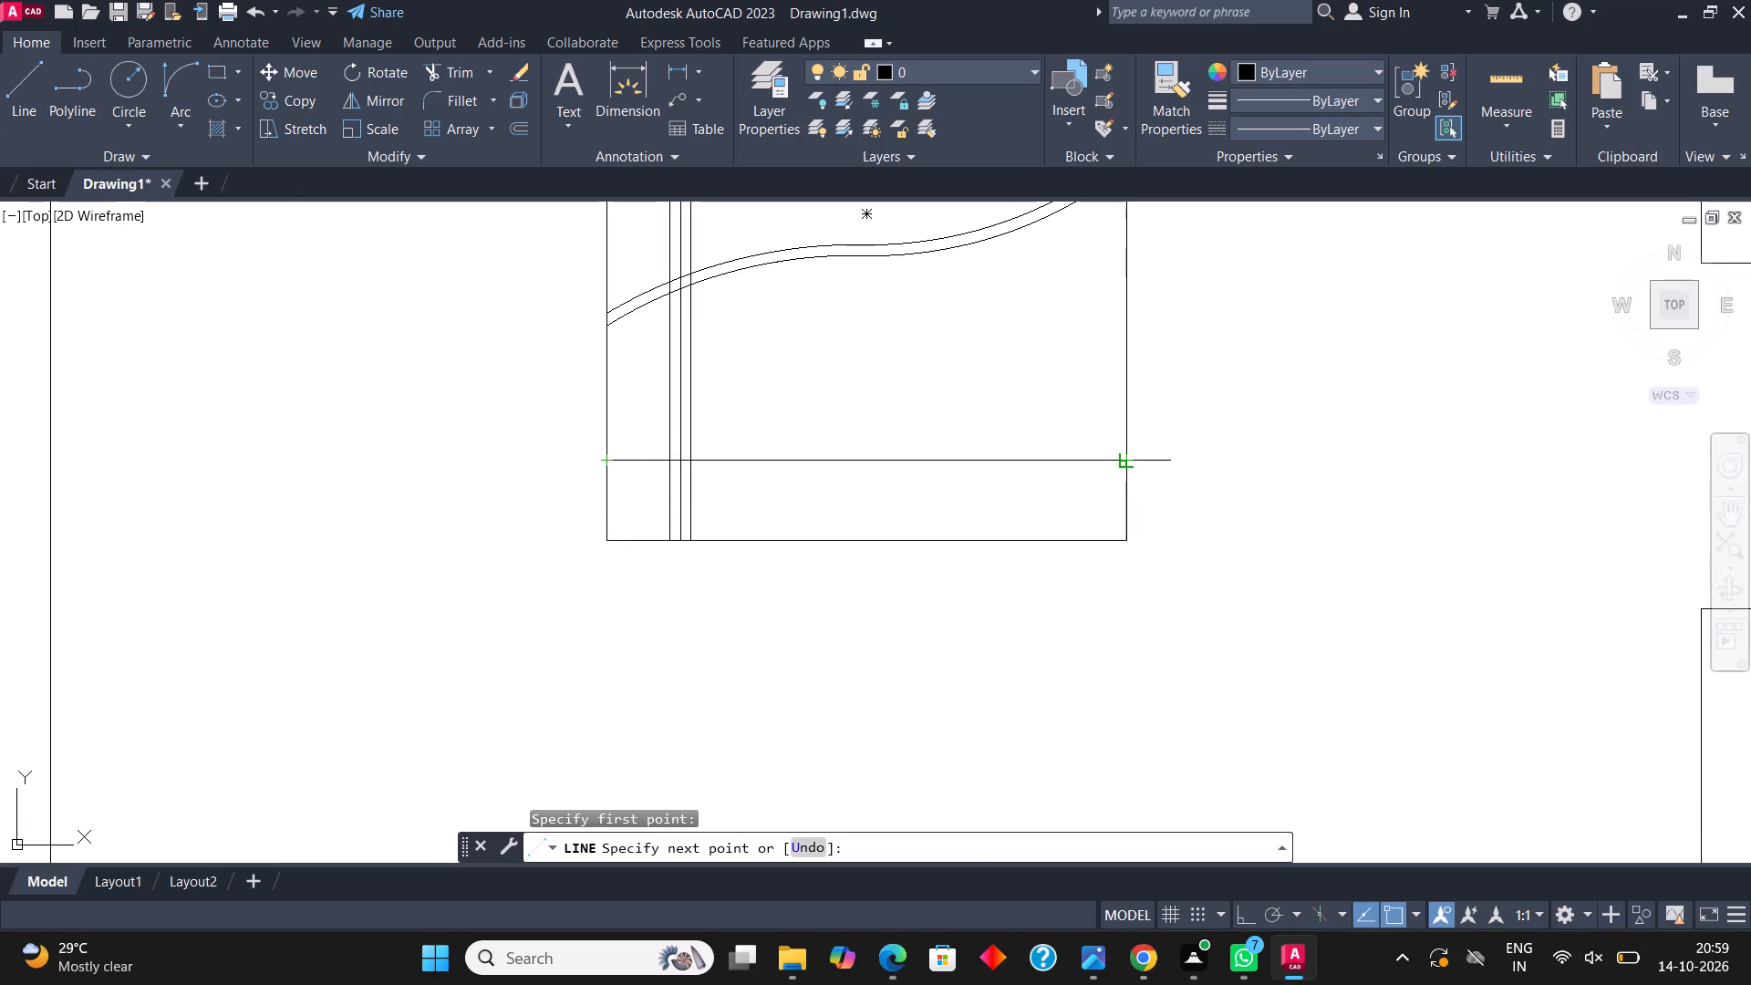
left_click(1124, 465)
key("Escape")
Offset the horizontal line near the bed's foot 1" toward the pillows, and offset the resulting line another 1" the same way.
left_click(930, 465)
left_click(910, 445)
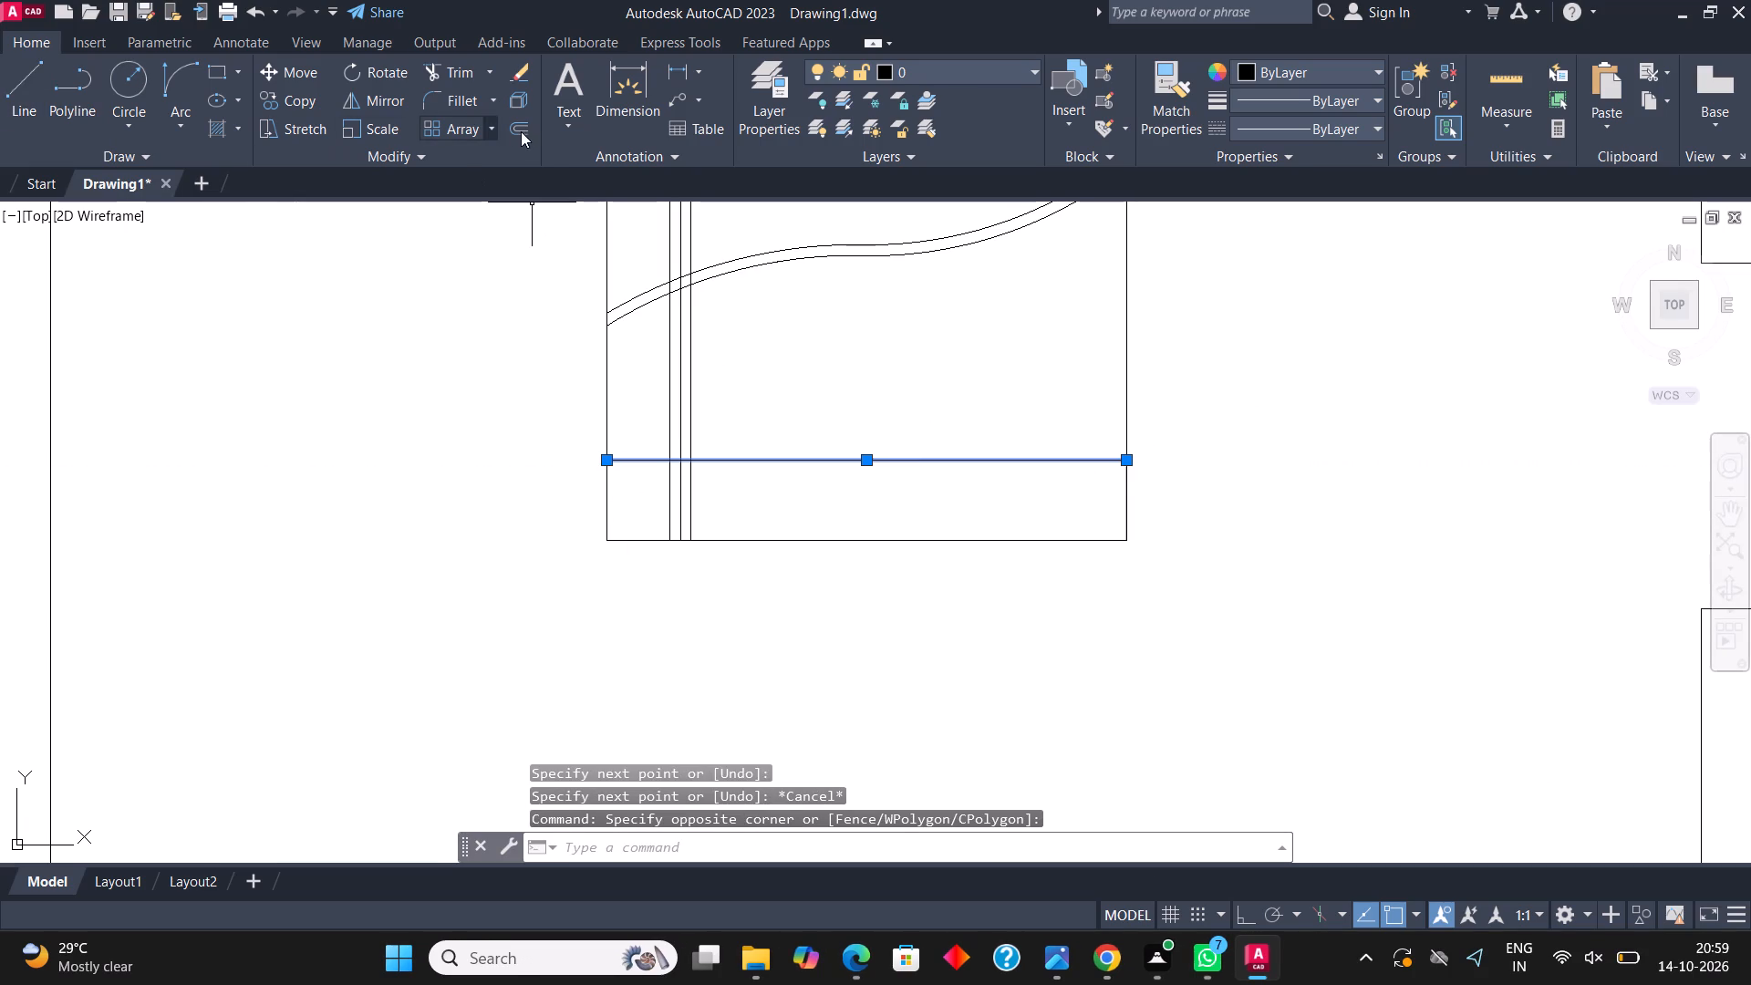
left_click(521, 131)
left_click(900, 457)
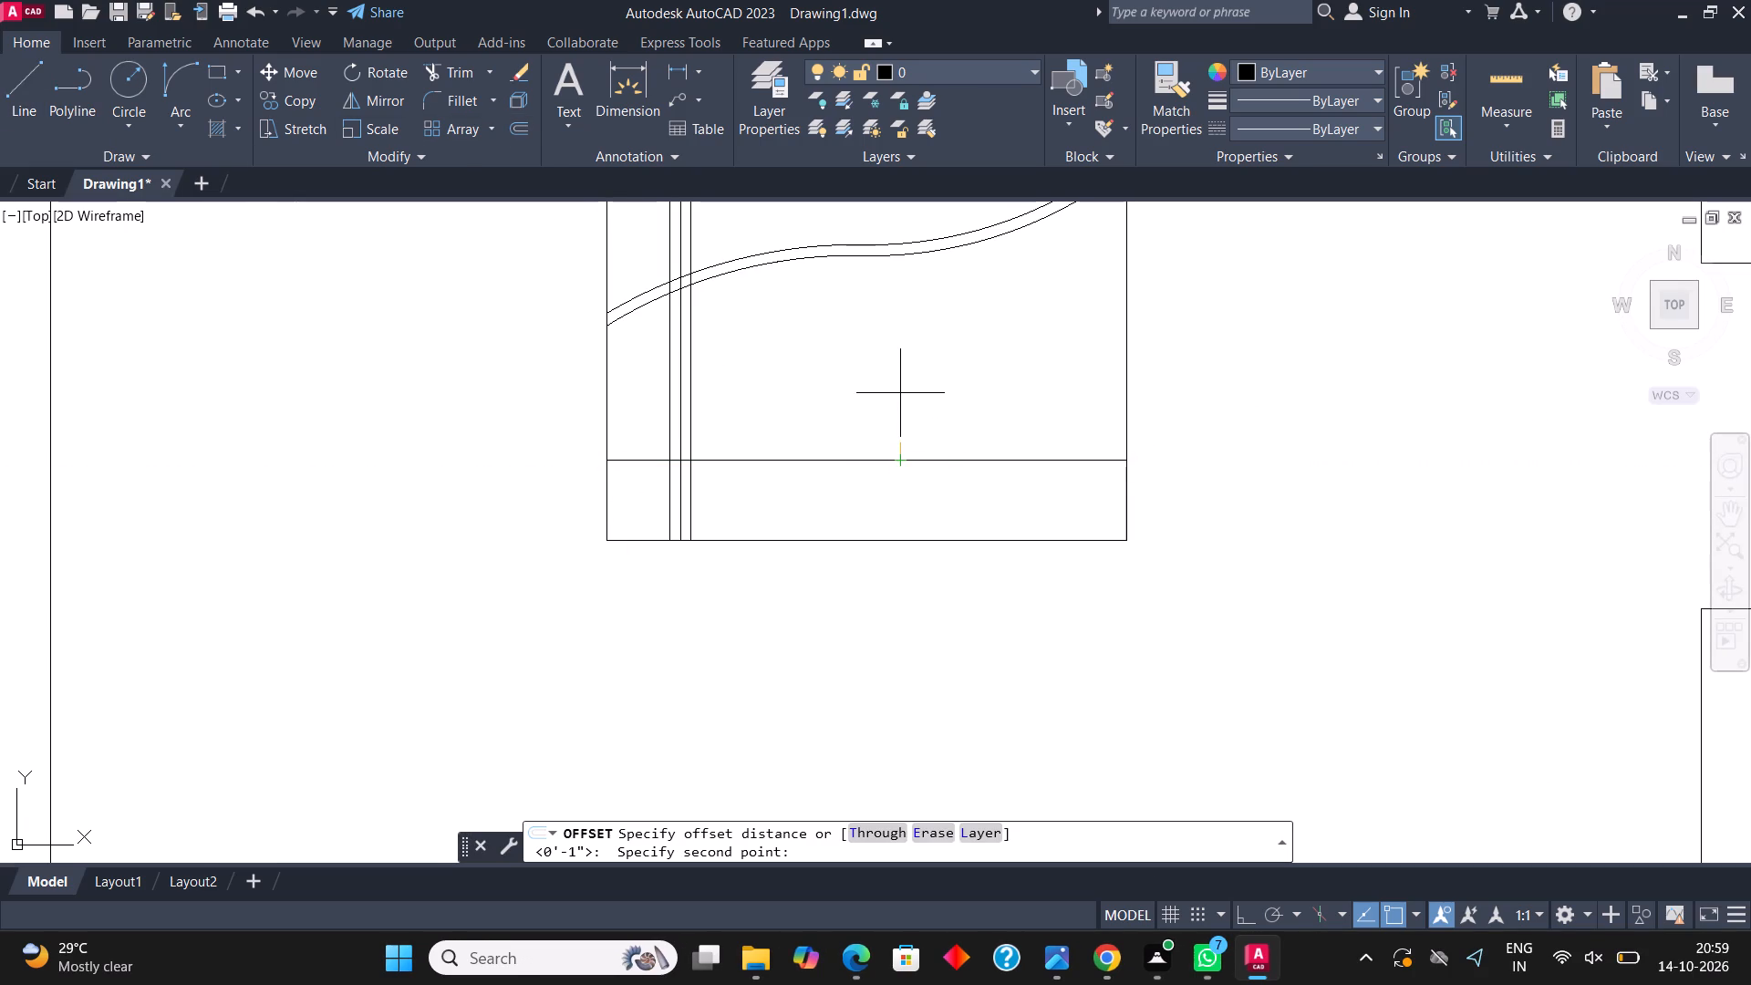
type("1\"")
key("Return")
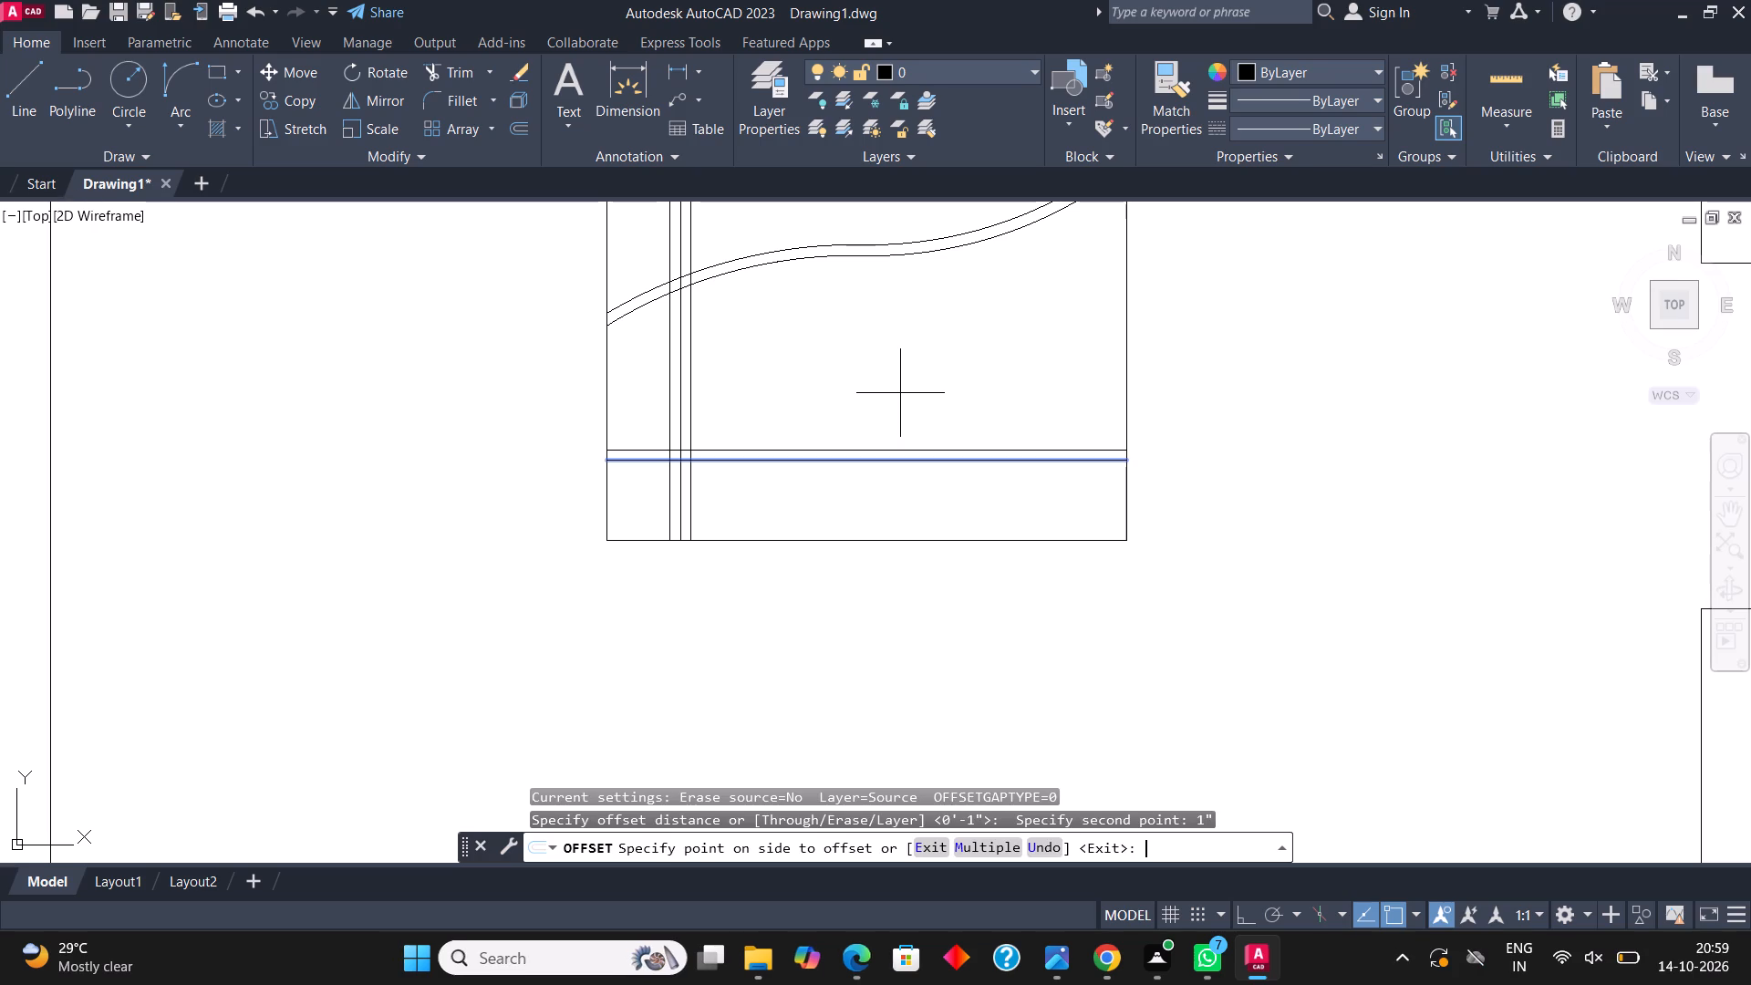
left_click(911, 374)
left_click(909, 448)
left_click(909, 397)
middle_click_drag(878, 399, 886, 565)
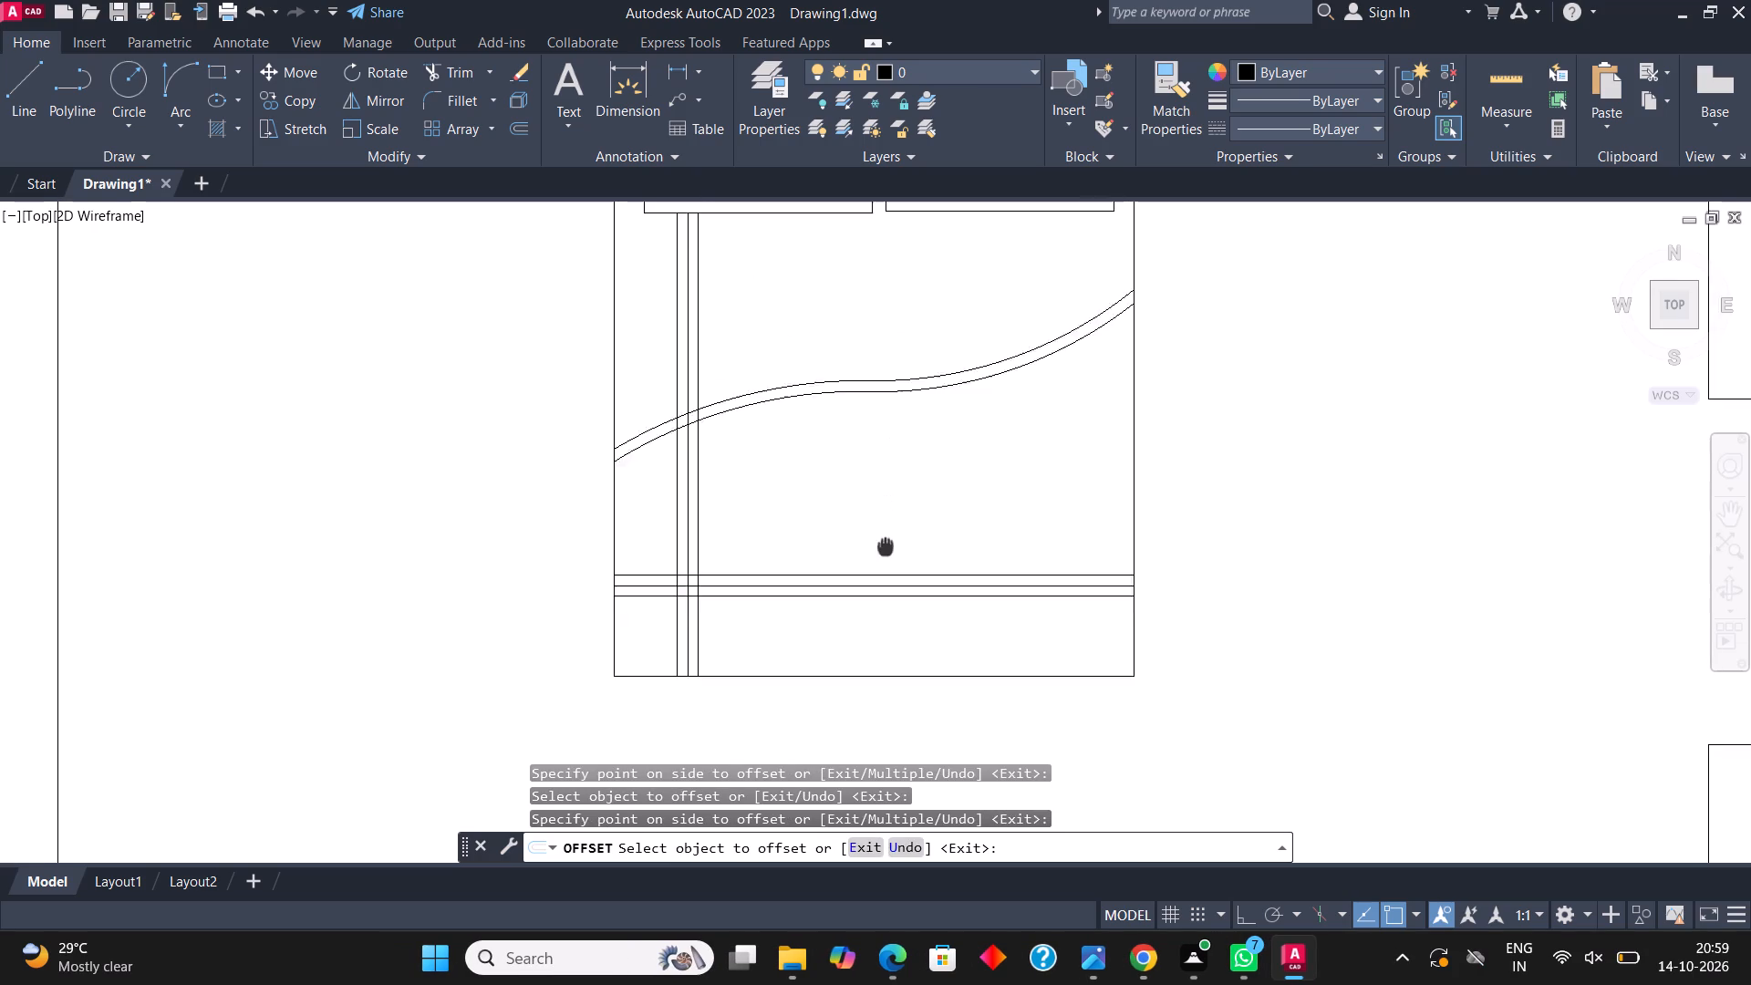
middle_click_drag(886, 565, 886, 567)
key("Escape")
Trim the segments of both blanket arcs that lie between the three vertical lines.
scroll(670, 374, "up", 2)
scroll(730, 583, "up", 1)
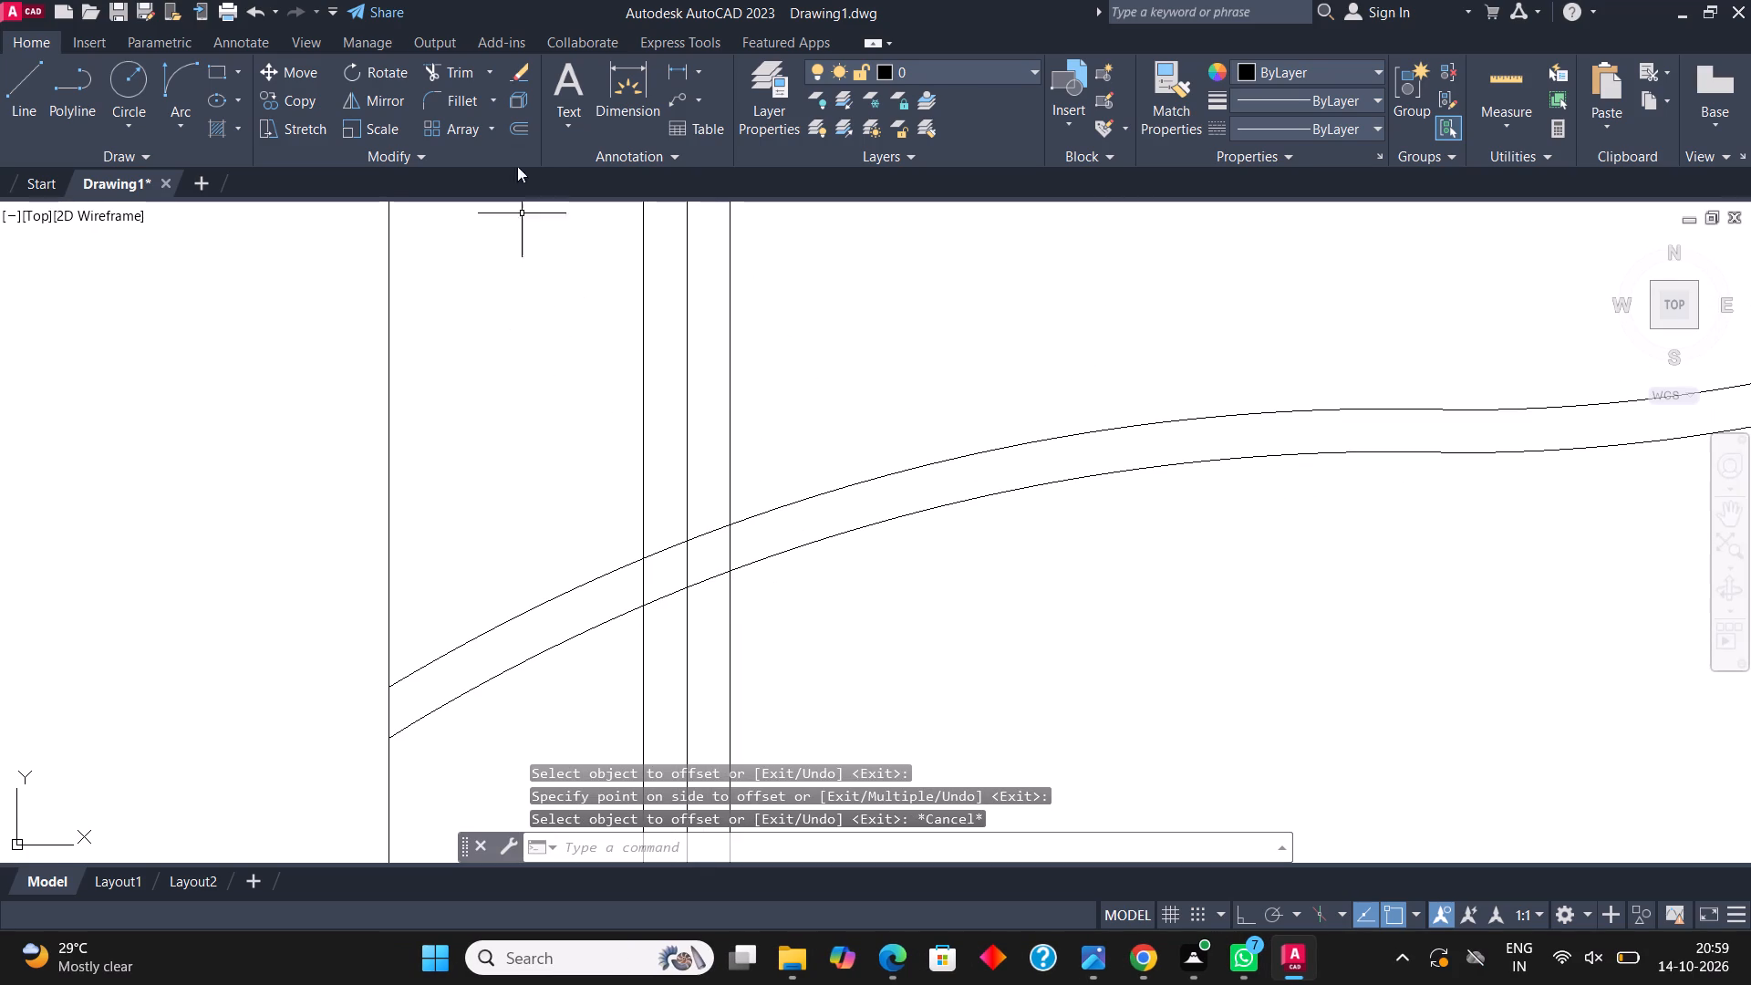
left_click(465, 76)
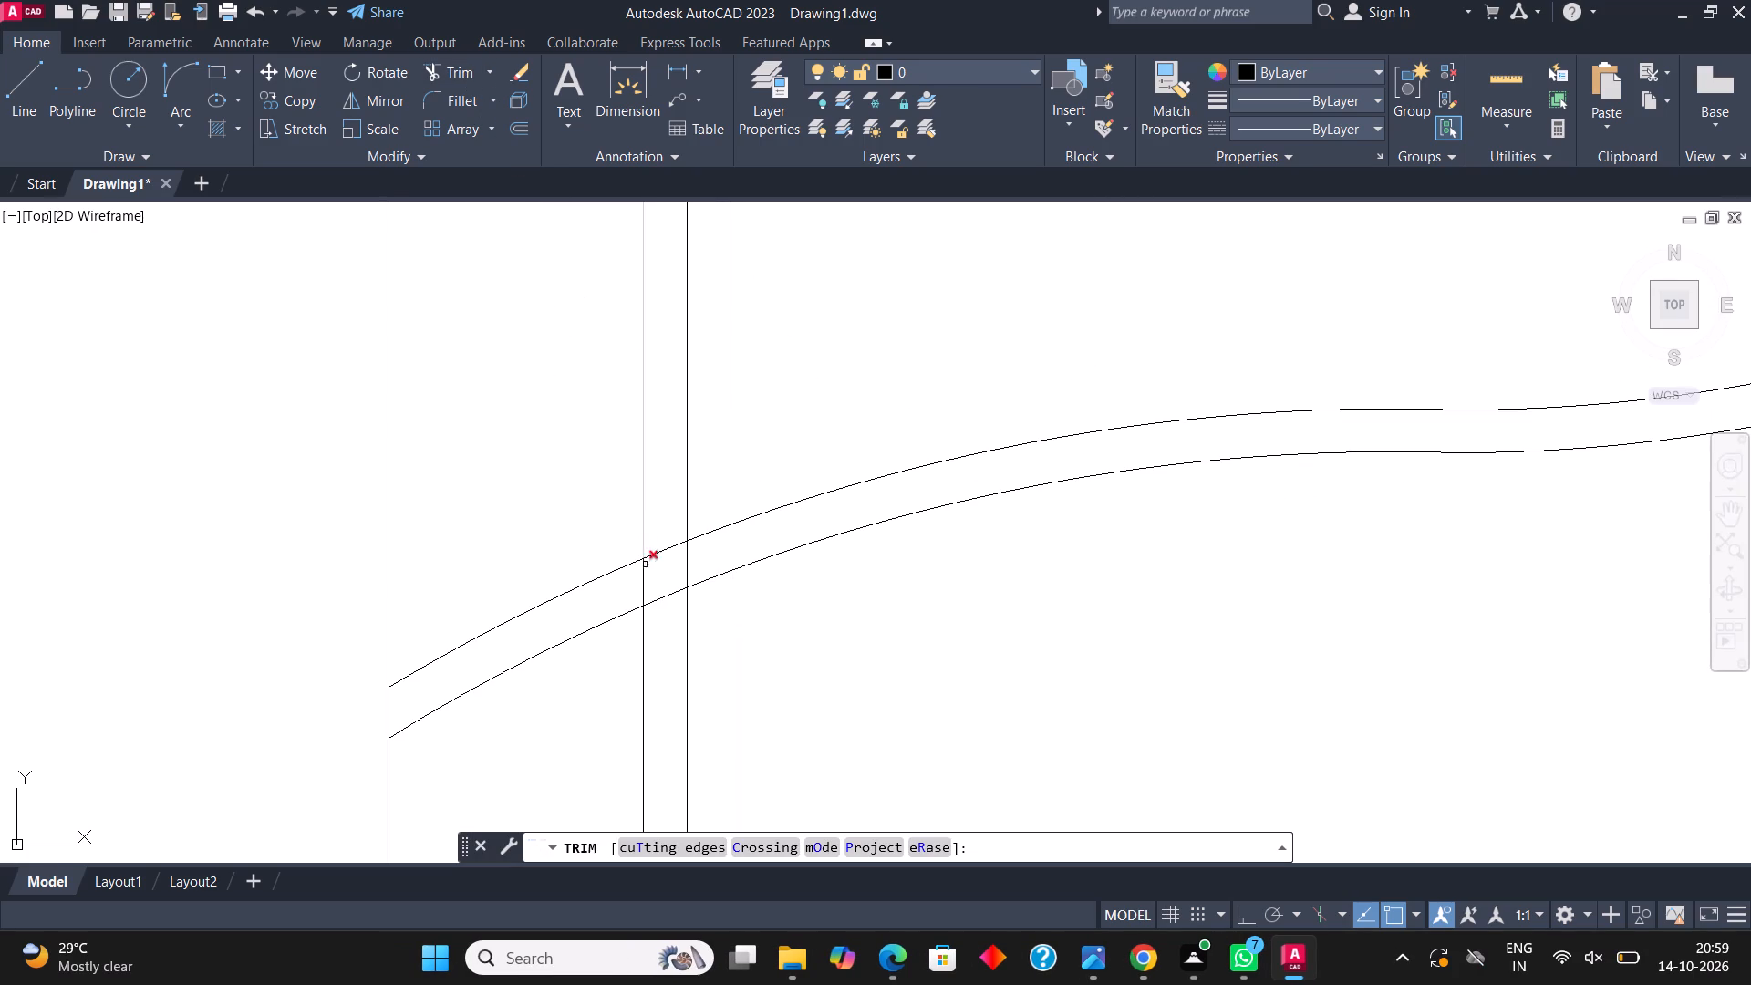
left_click_drag(671, 535, 671, 628)
left_click_drag(708, 509, 708, 520)
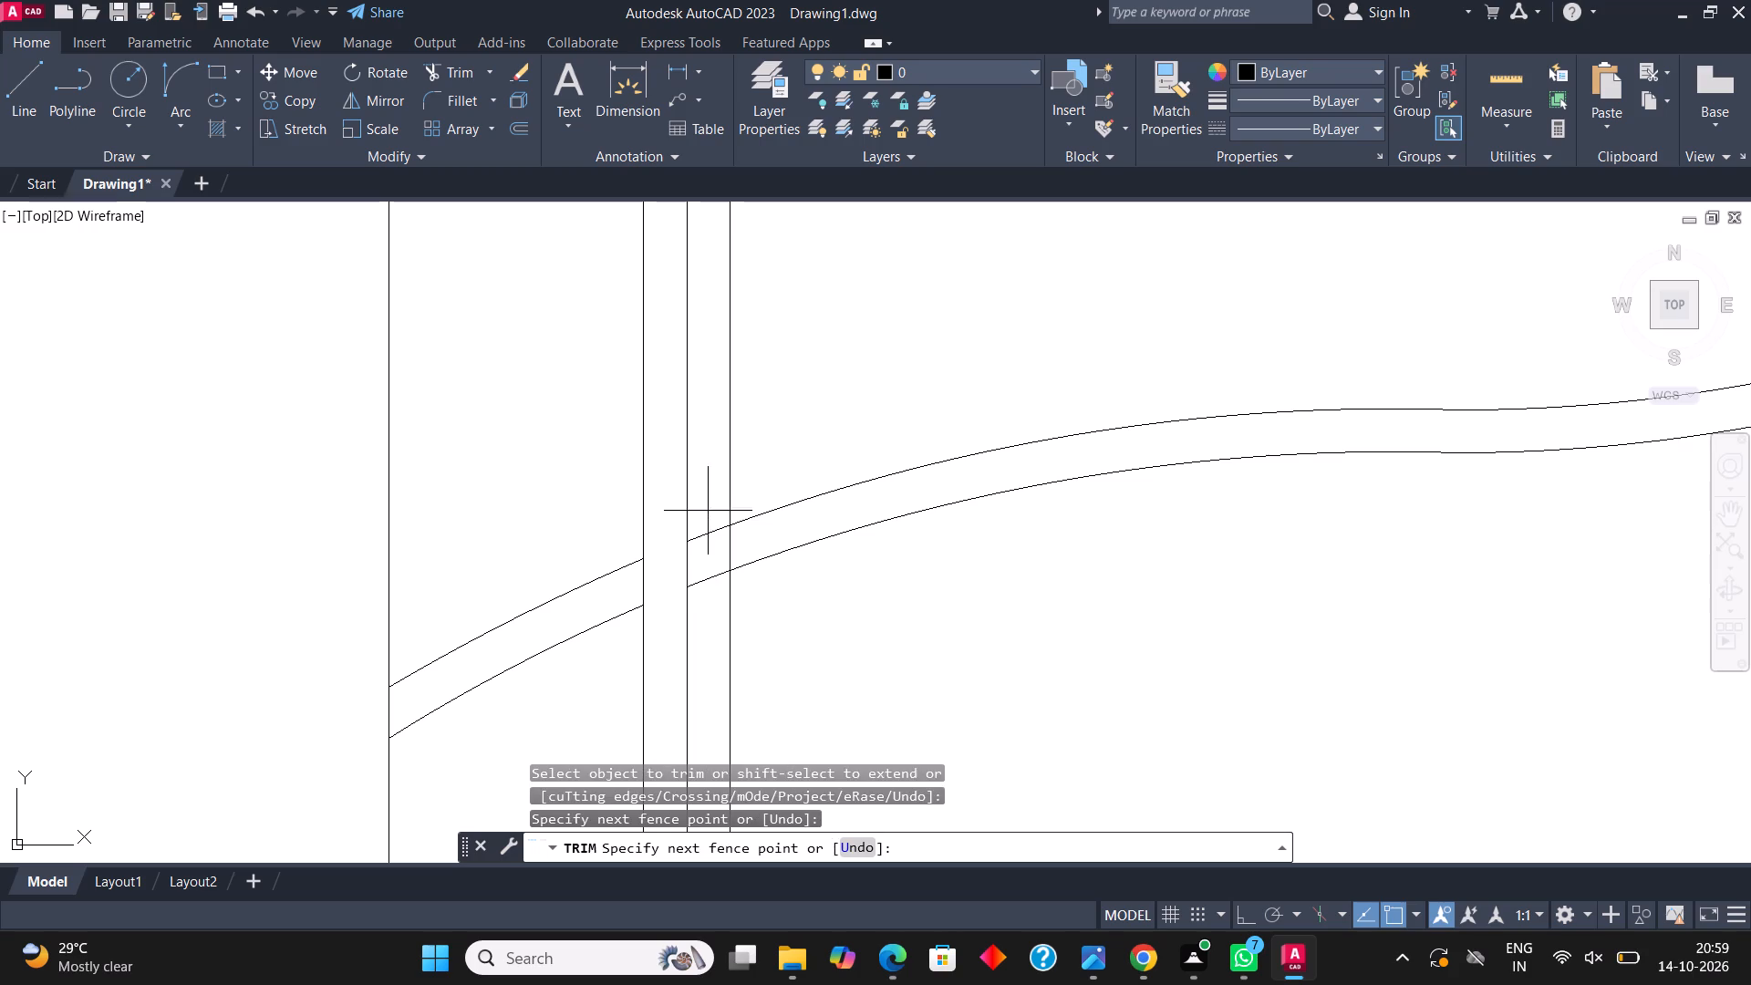
left_click_drag(708, 520, 709, 603)
scroll(699, 482, "down", 2)
scroll(826, 535, "down", 2)
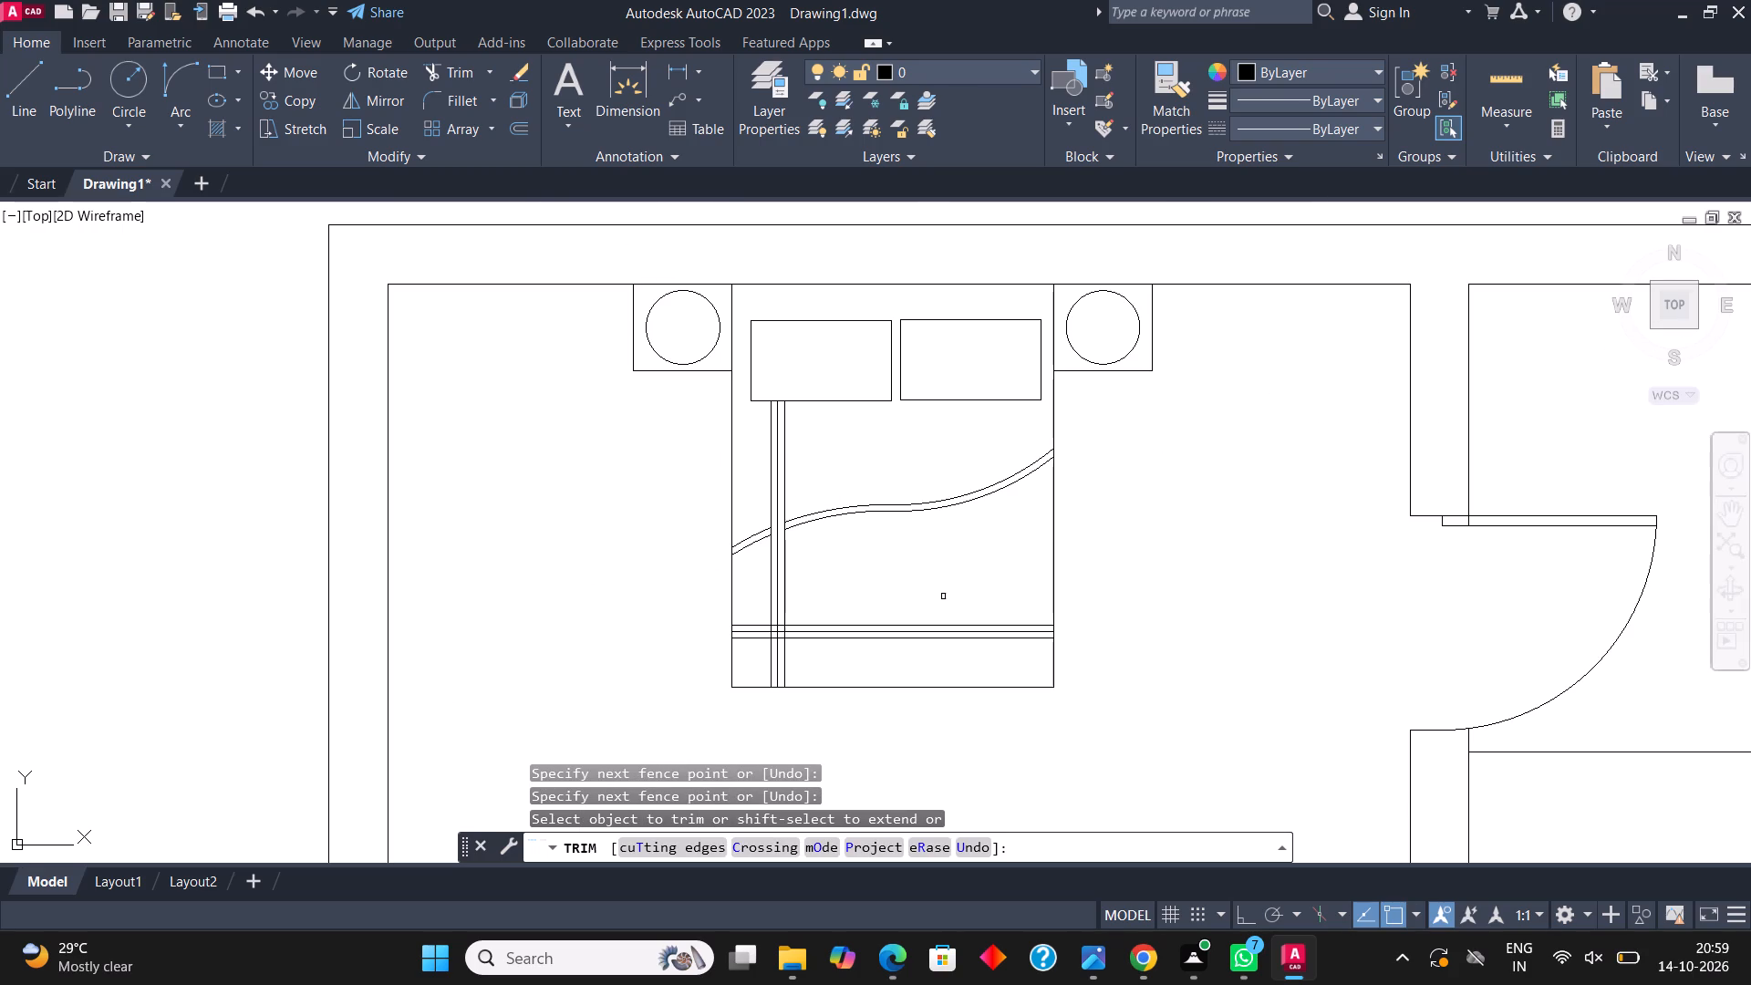
key("Escape")
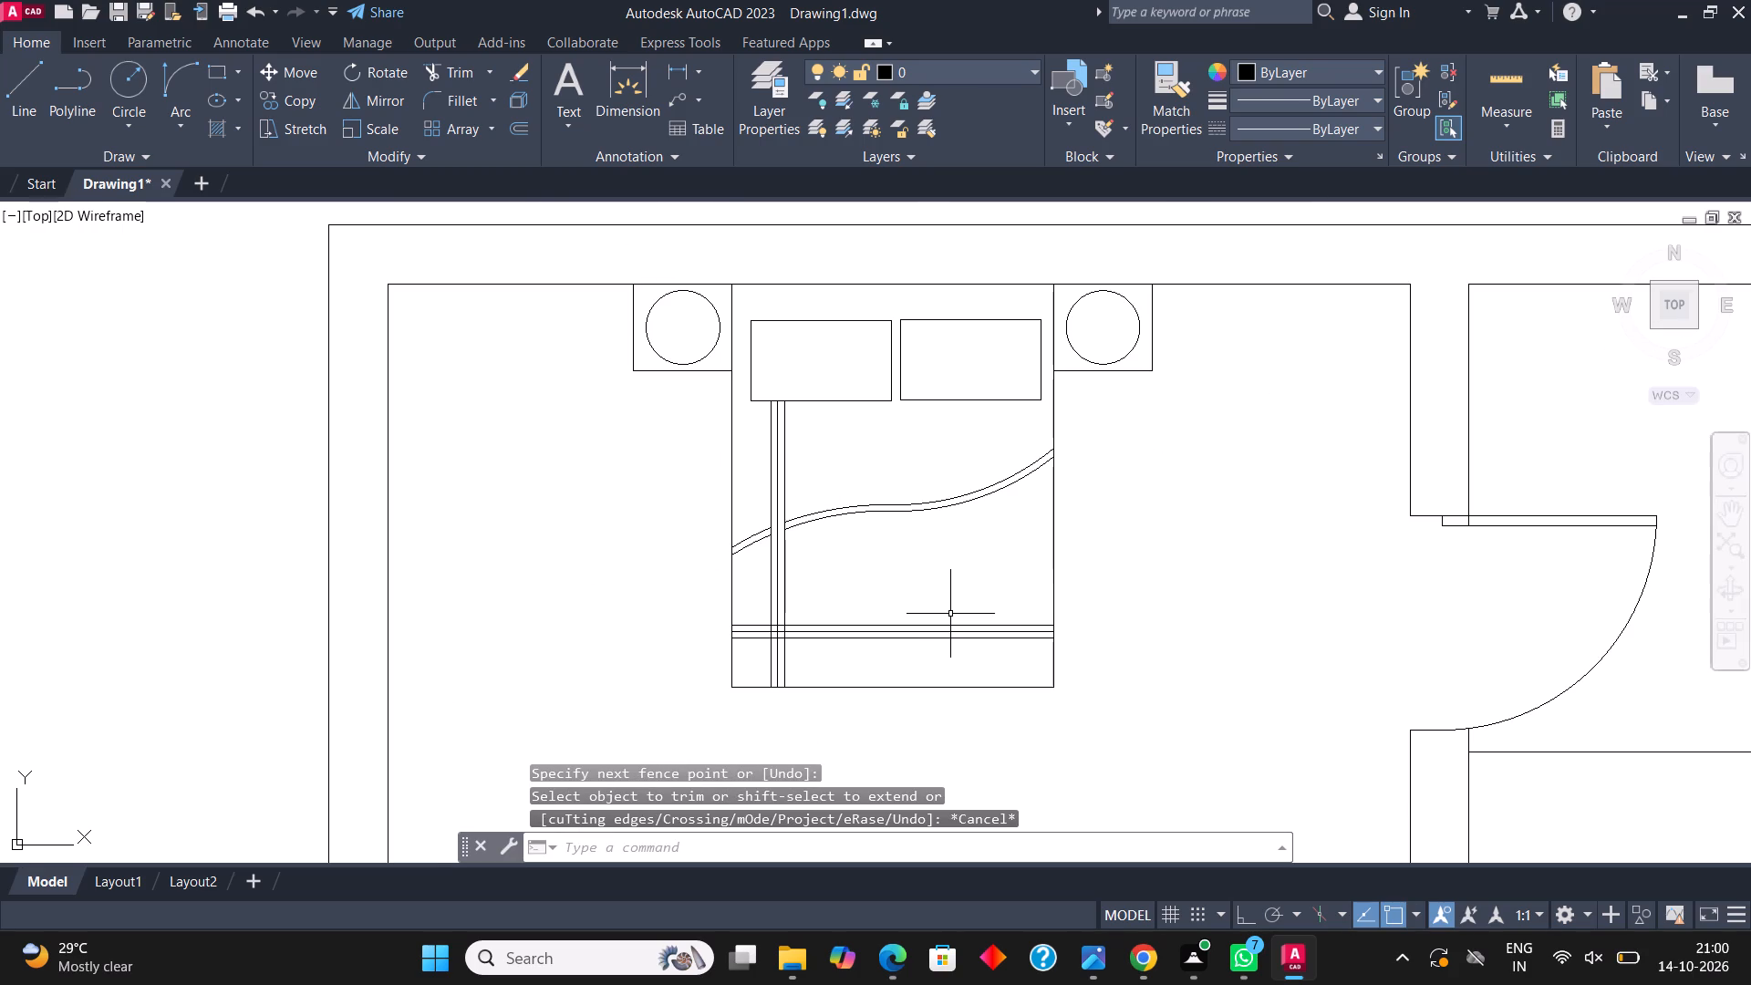
Draw a concentric circle with a radius of about 2" inside the existing circle on each of the two nightstands.
scroll(847, 384, "up", 2)
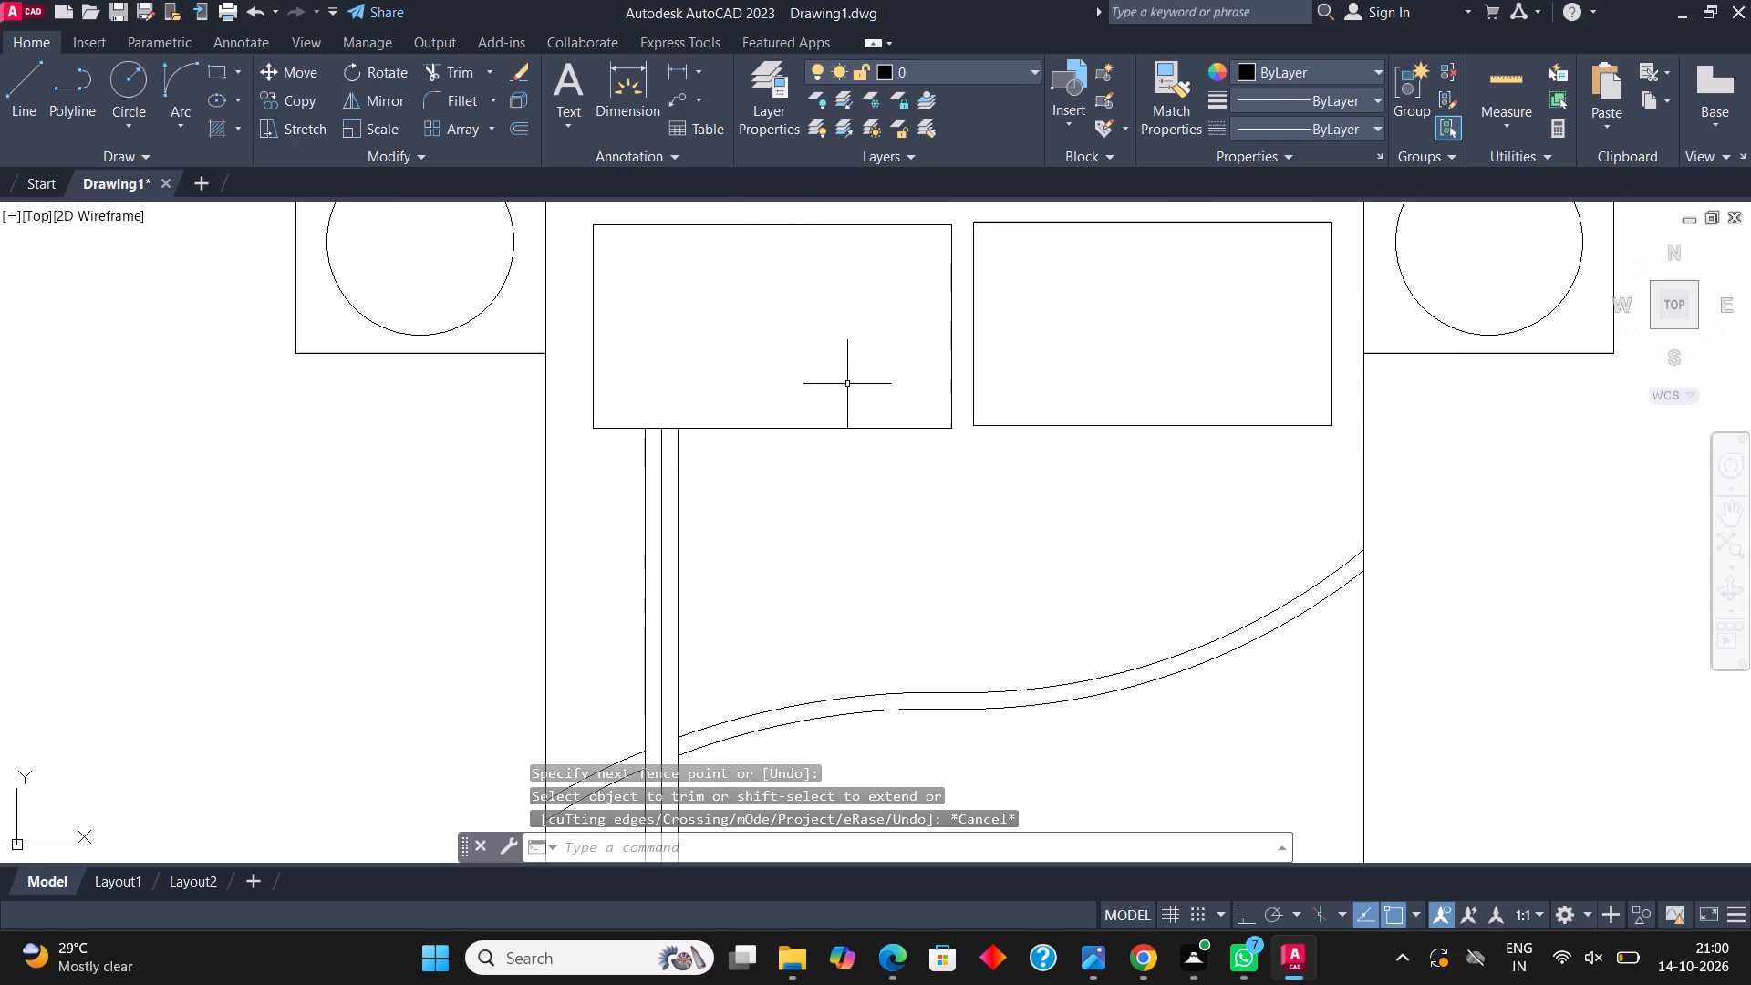
middle_click_drag(847, 386, 831, 513)
scroll(831, 528, "down", 2)
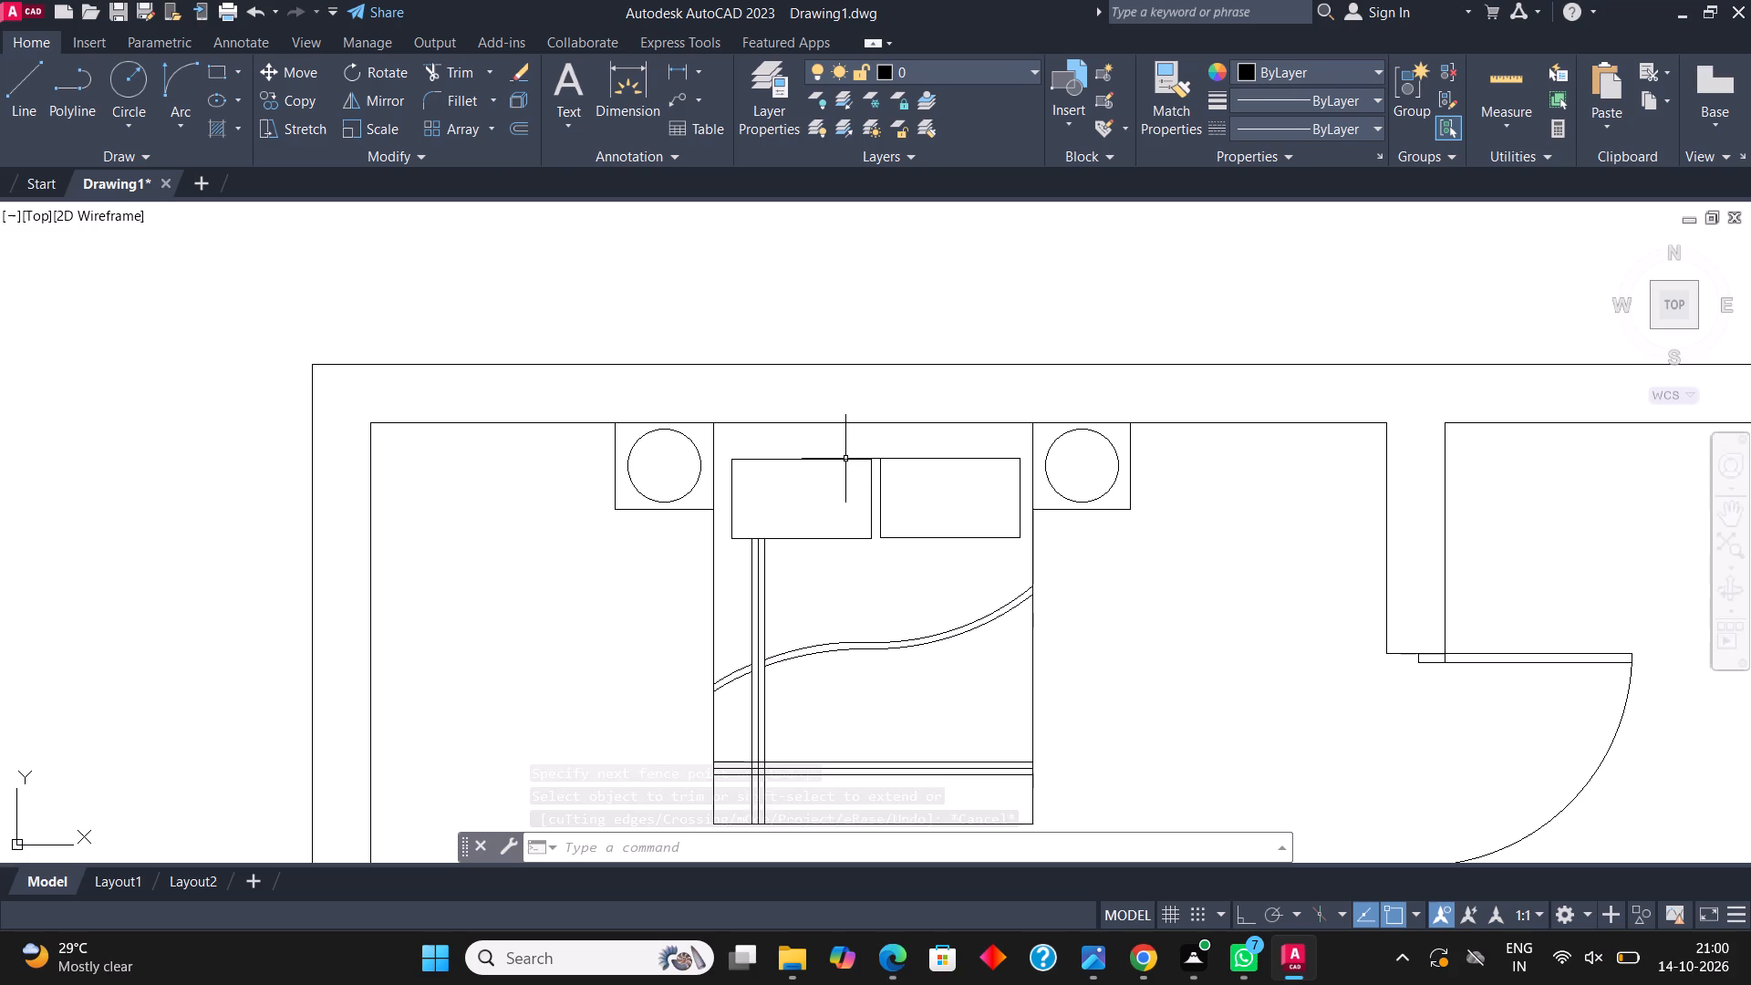
scroll(691, 481, "up", 2)
left_click(130, 94)
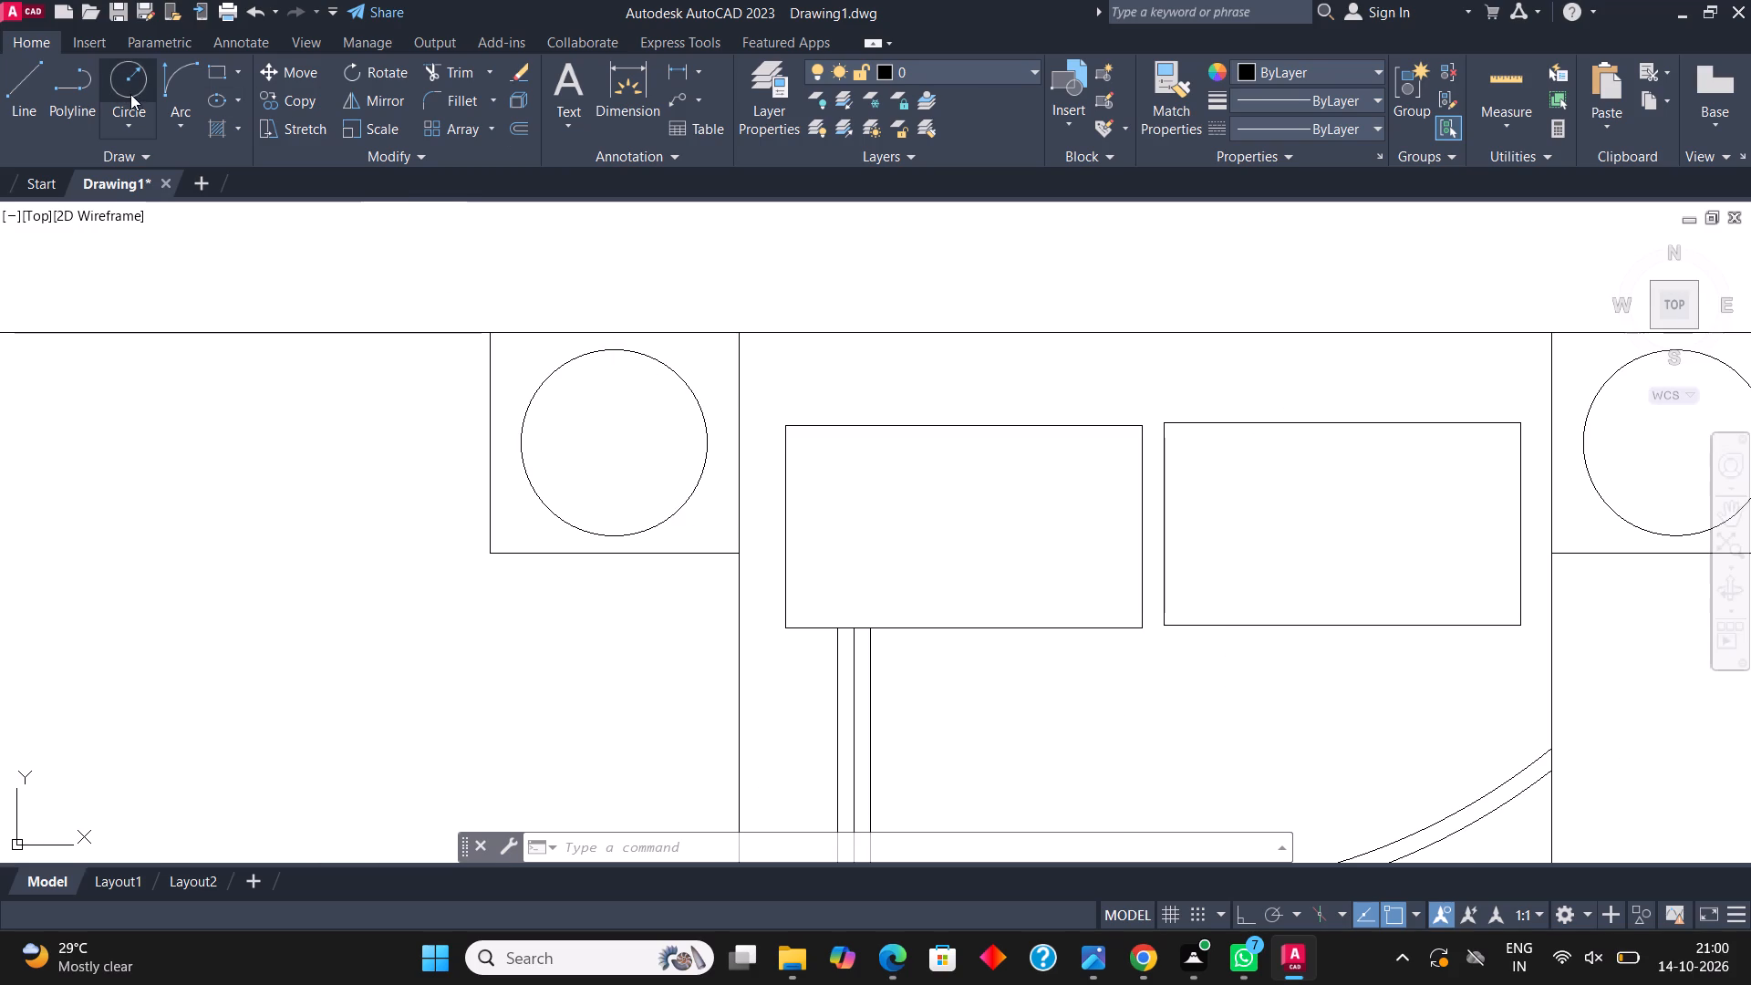
left_click(611, 442)
left_click(637, 472)
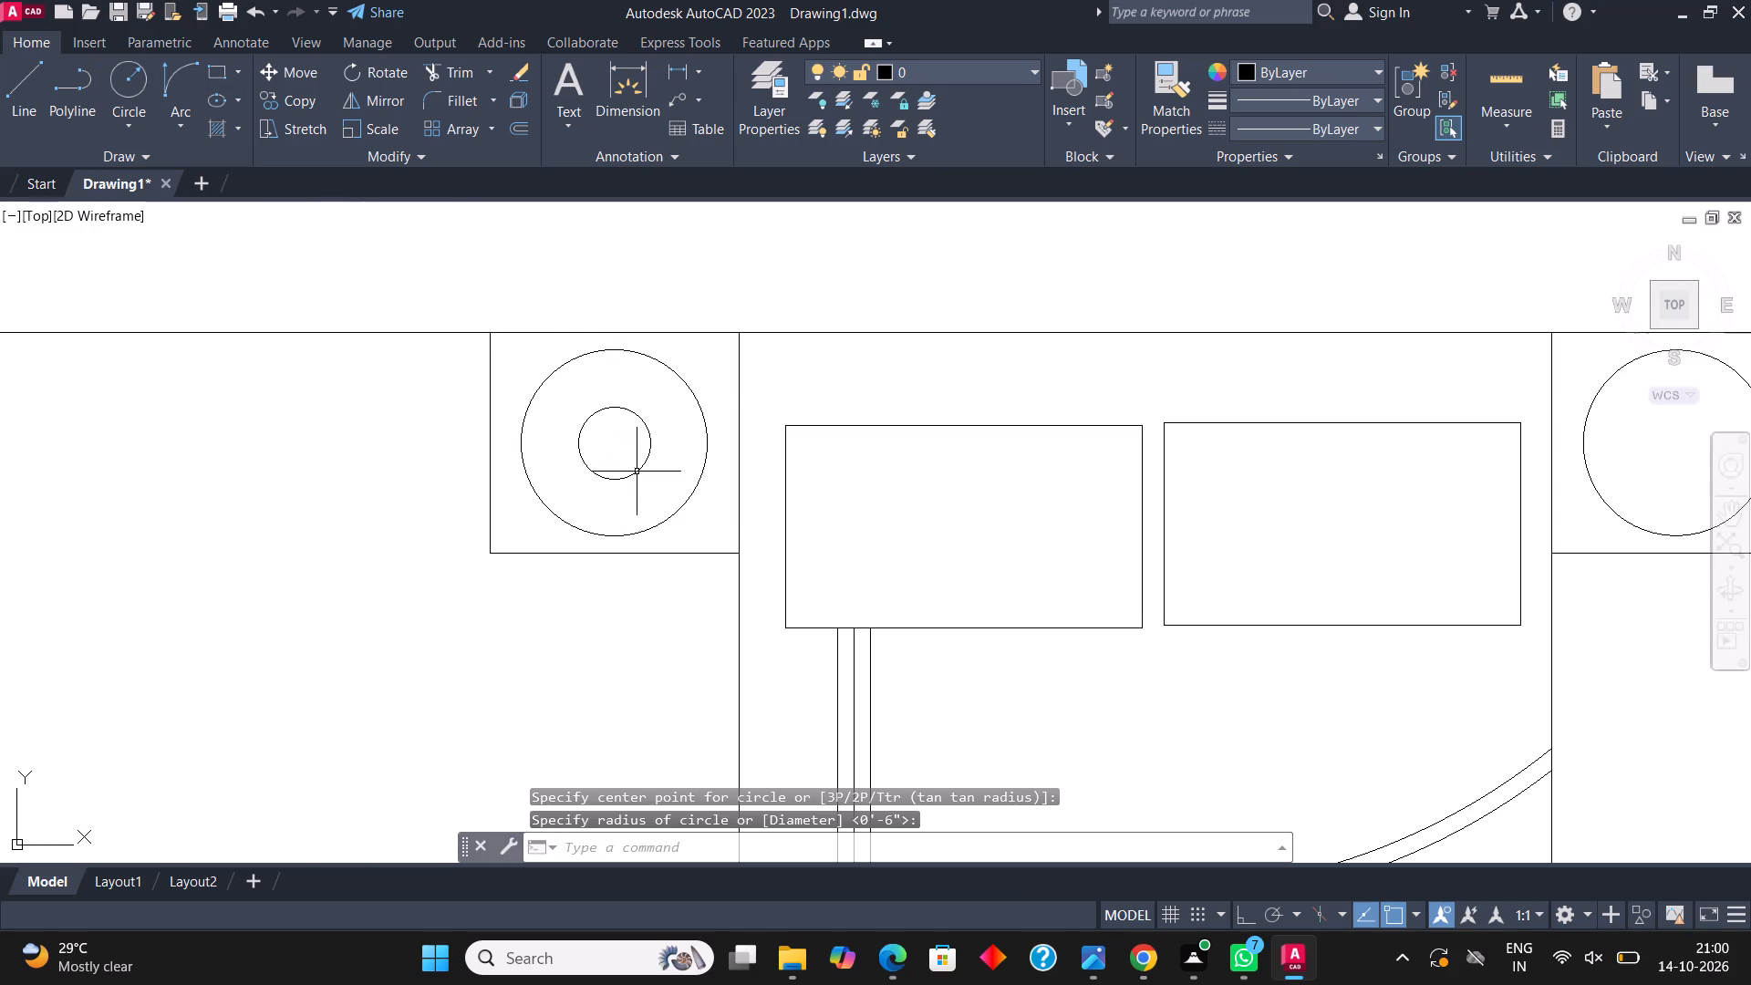
left_click(124, 93)
scroll(1104, 458, "down", 2)
scroll(1450, 471, "up", 1)
left_click(1249, 445)
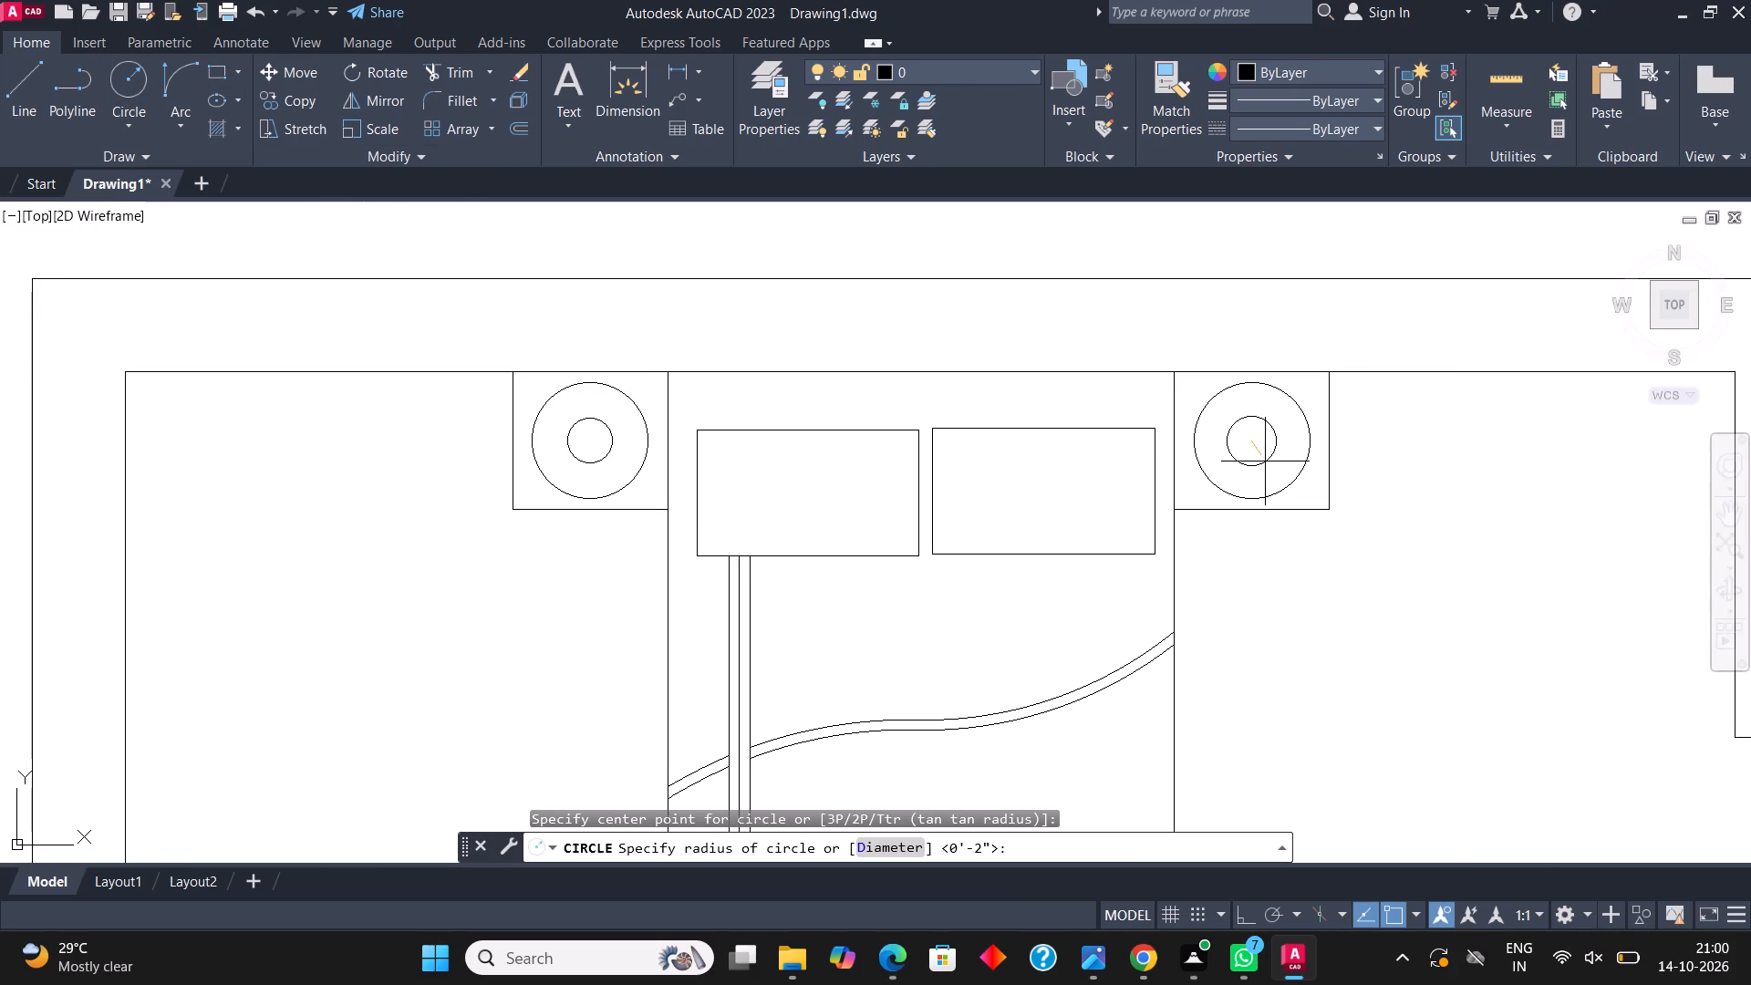
left_click(1265, 461)
Start a line on the bedroom's upper inner wall, just left of the left nightstand.
scroll(1027, 397, "down", 3)
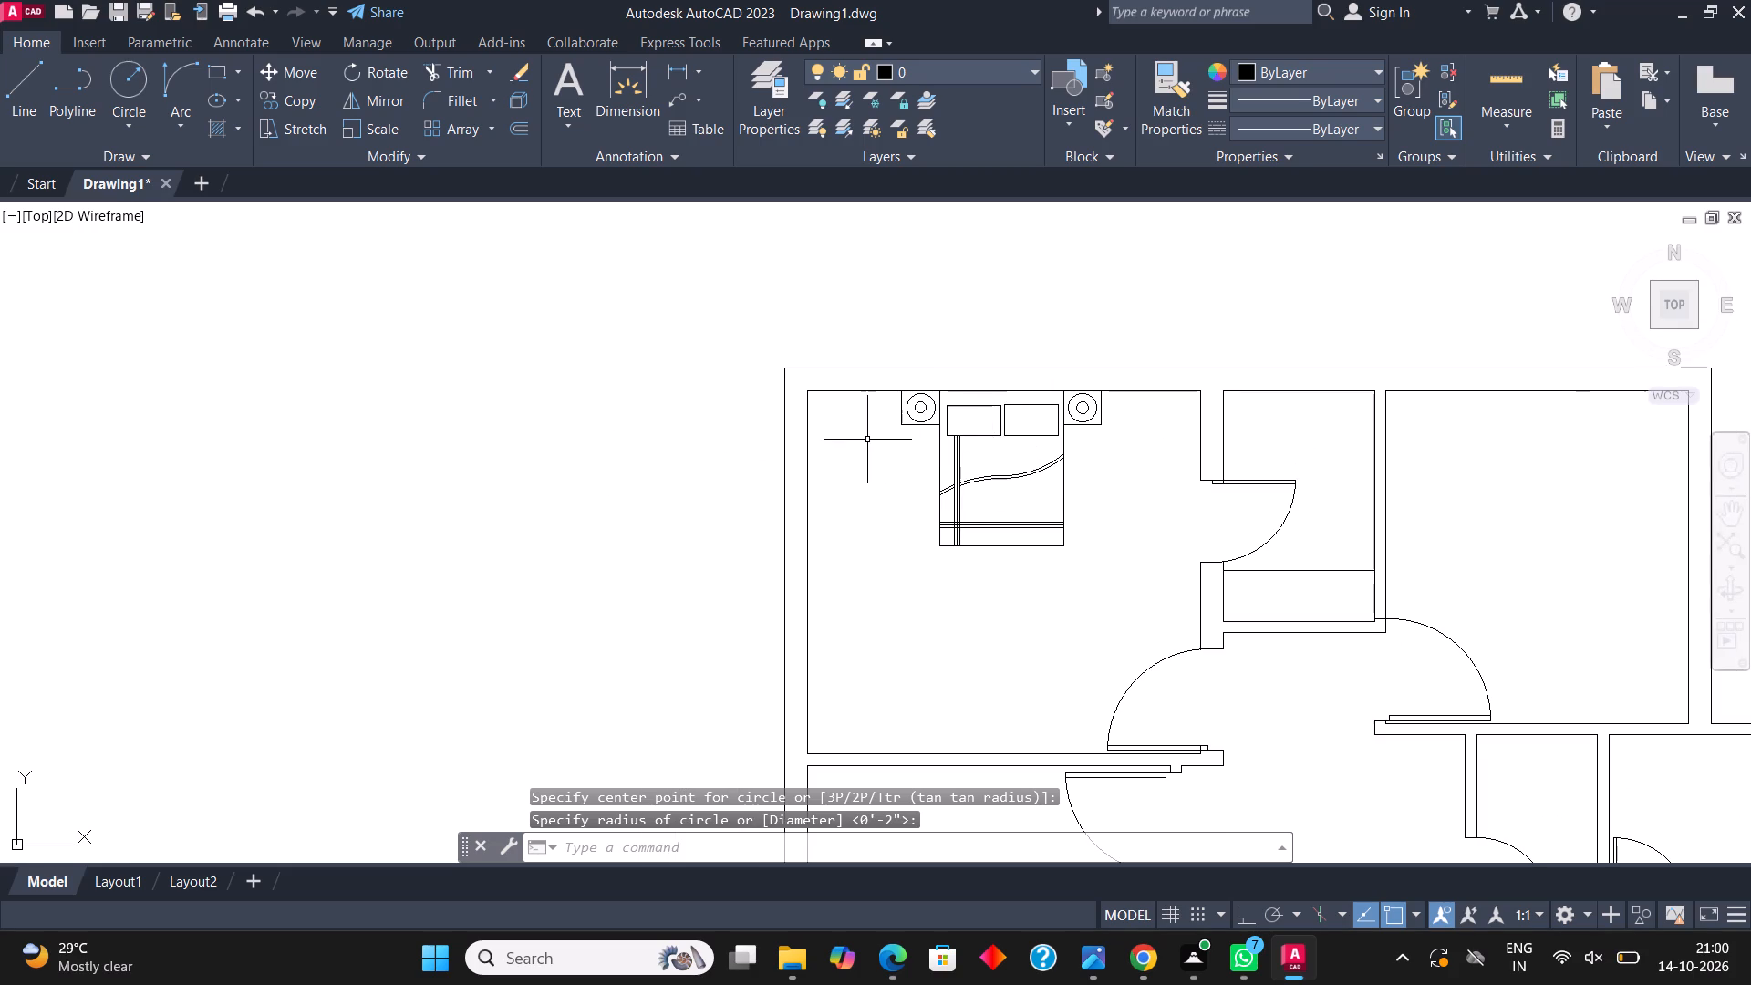
middle_click_drag(877, 437, 969, 392)
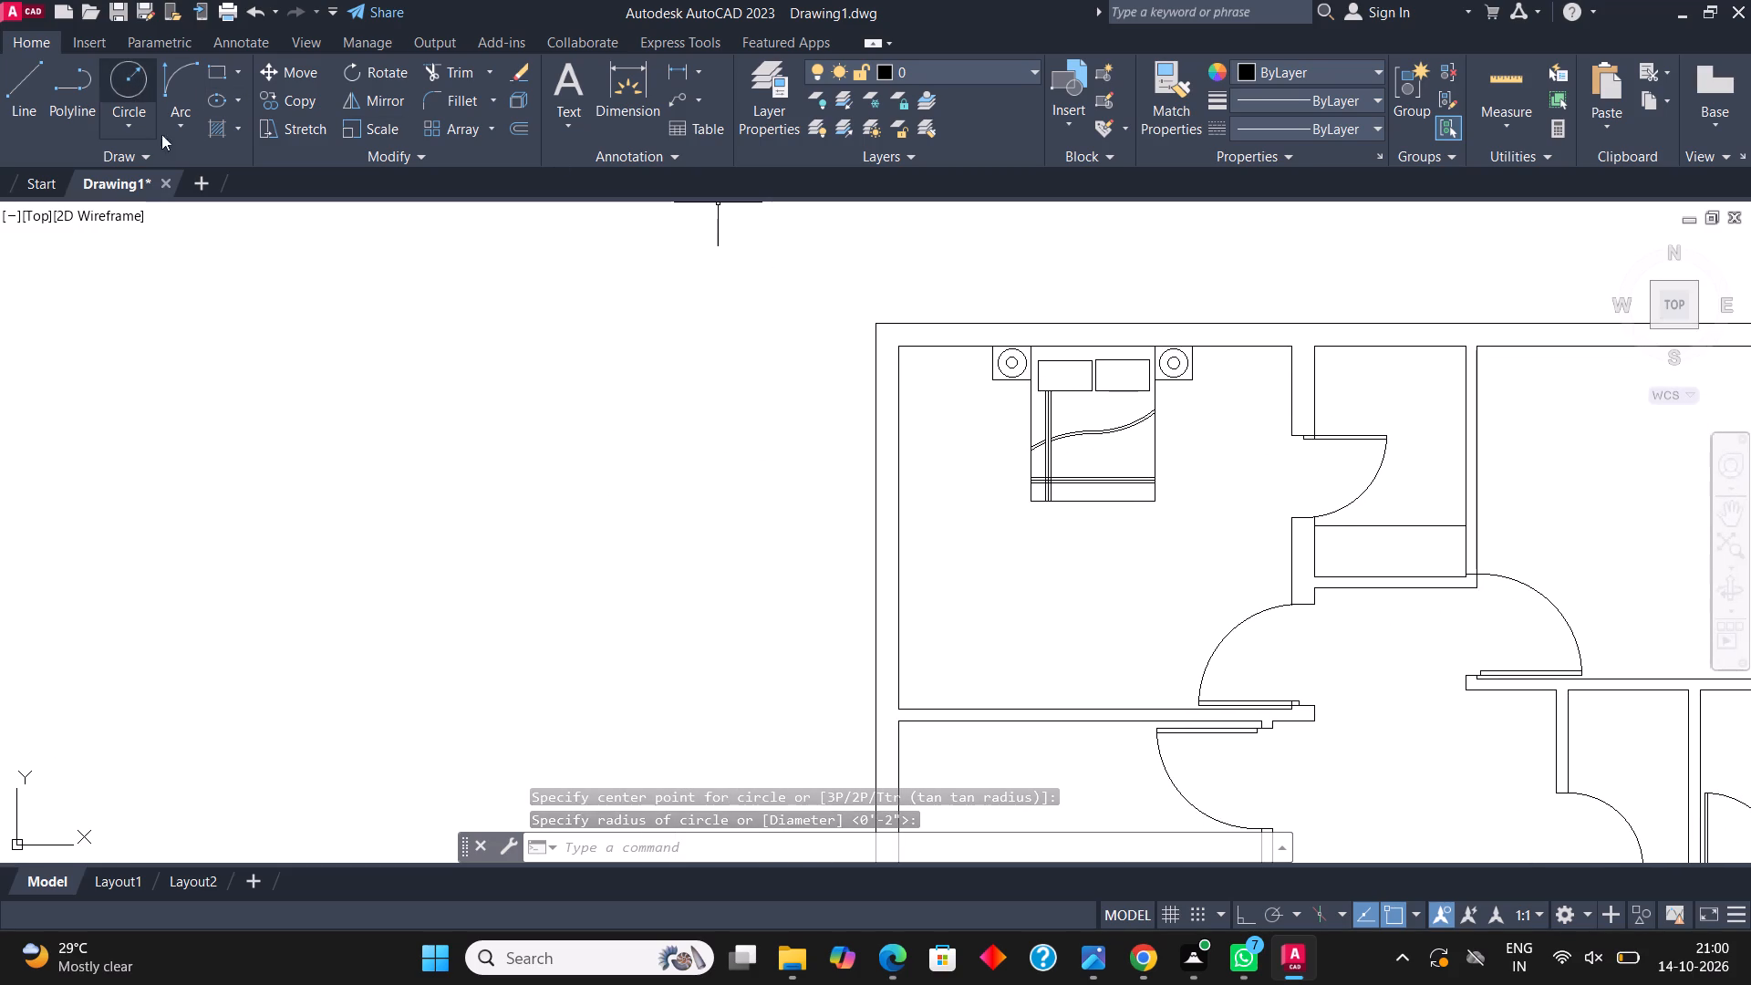
left_click(32, 70)
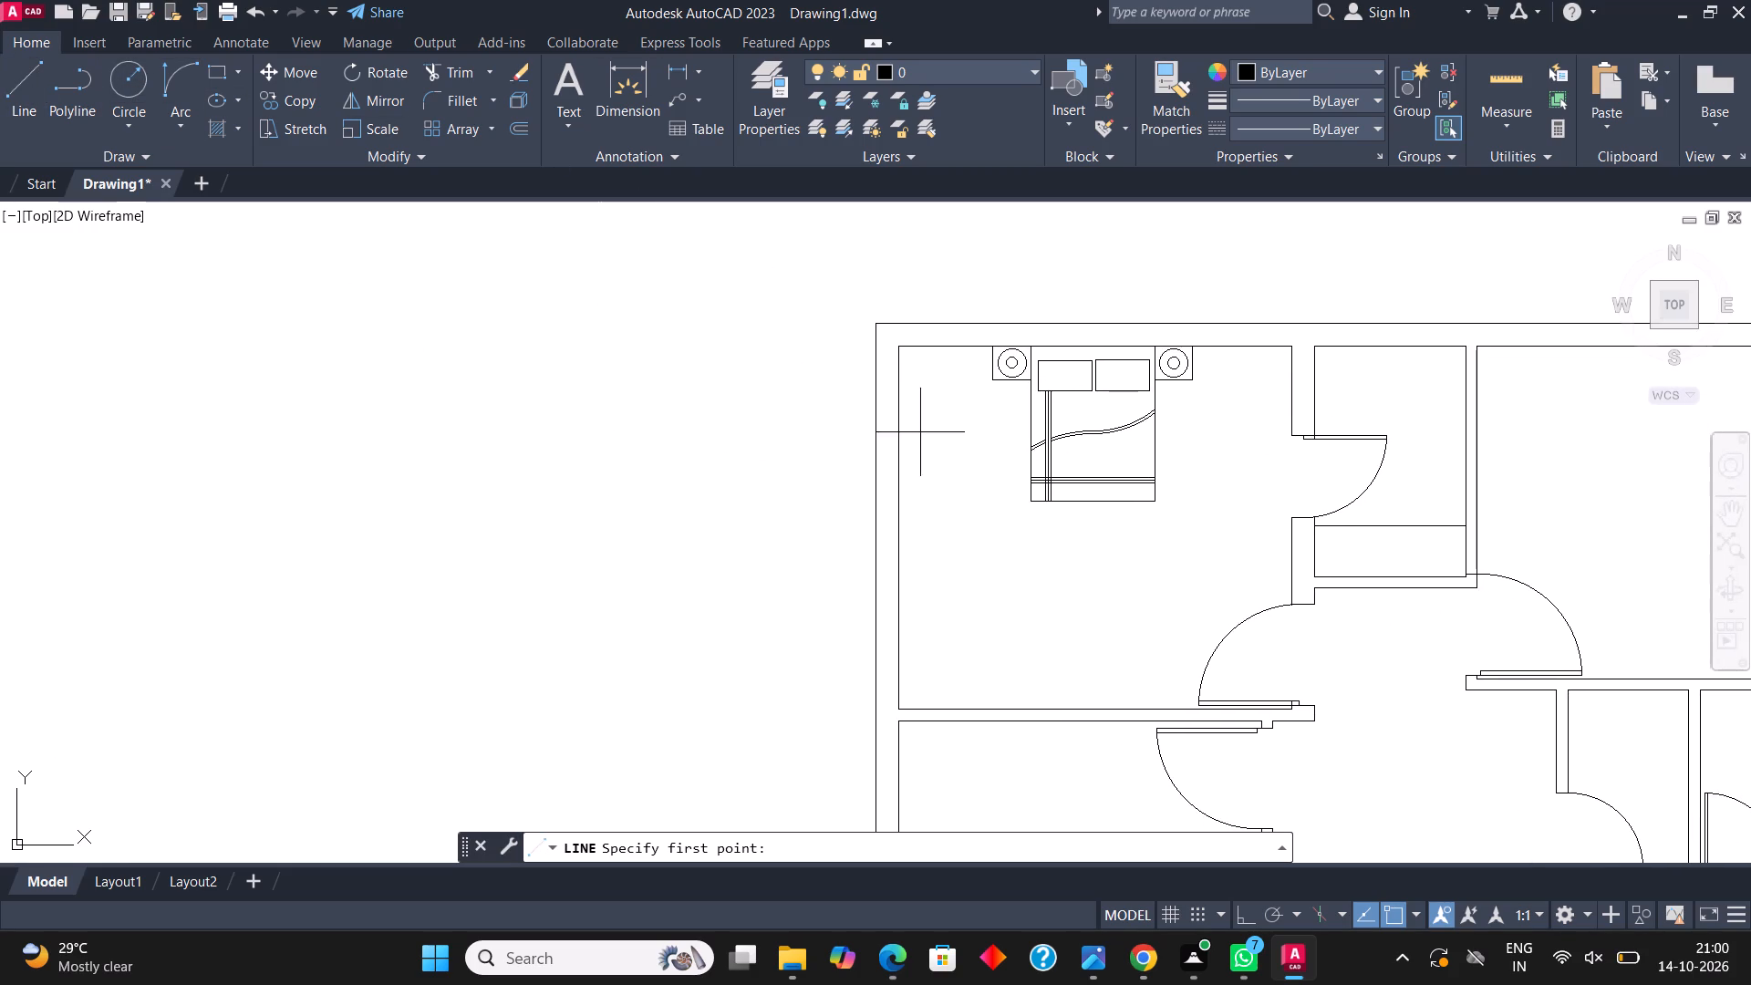
left_click(971, 348)
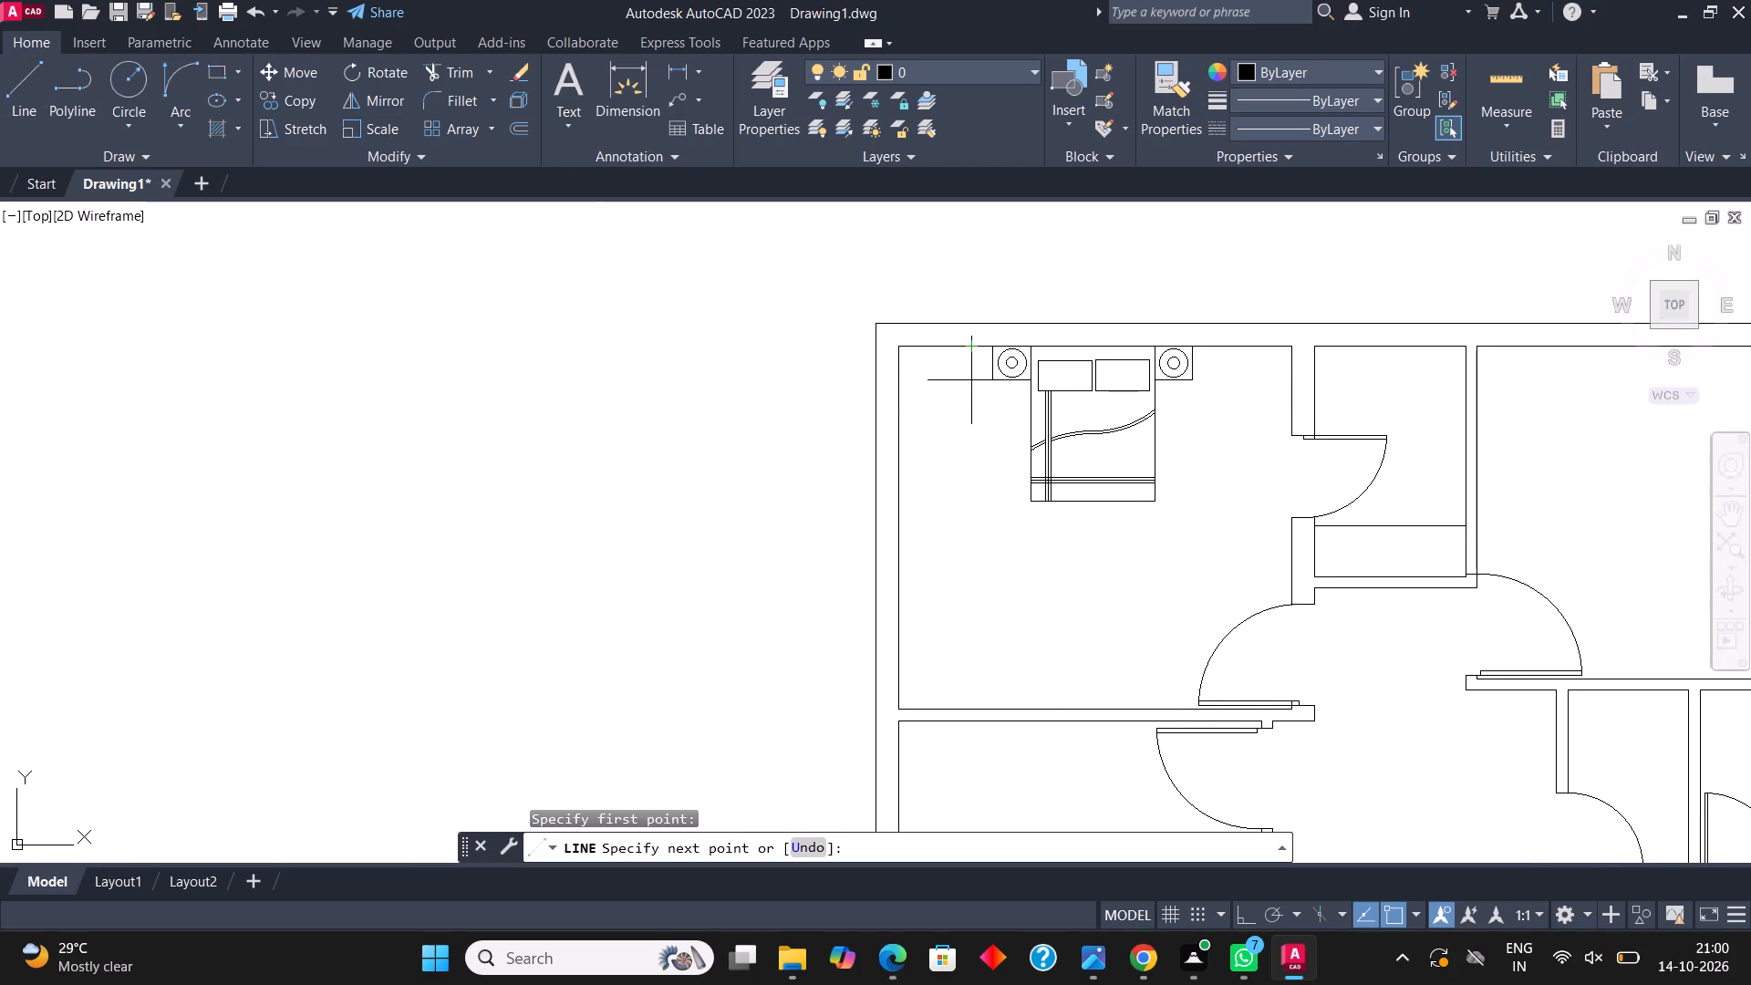
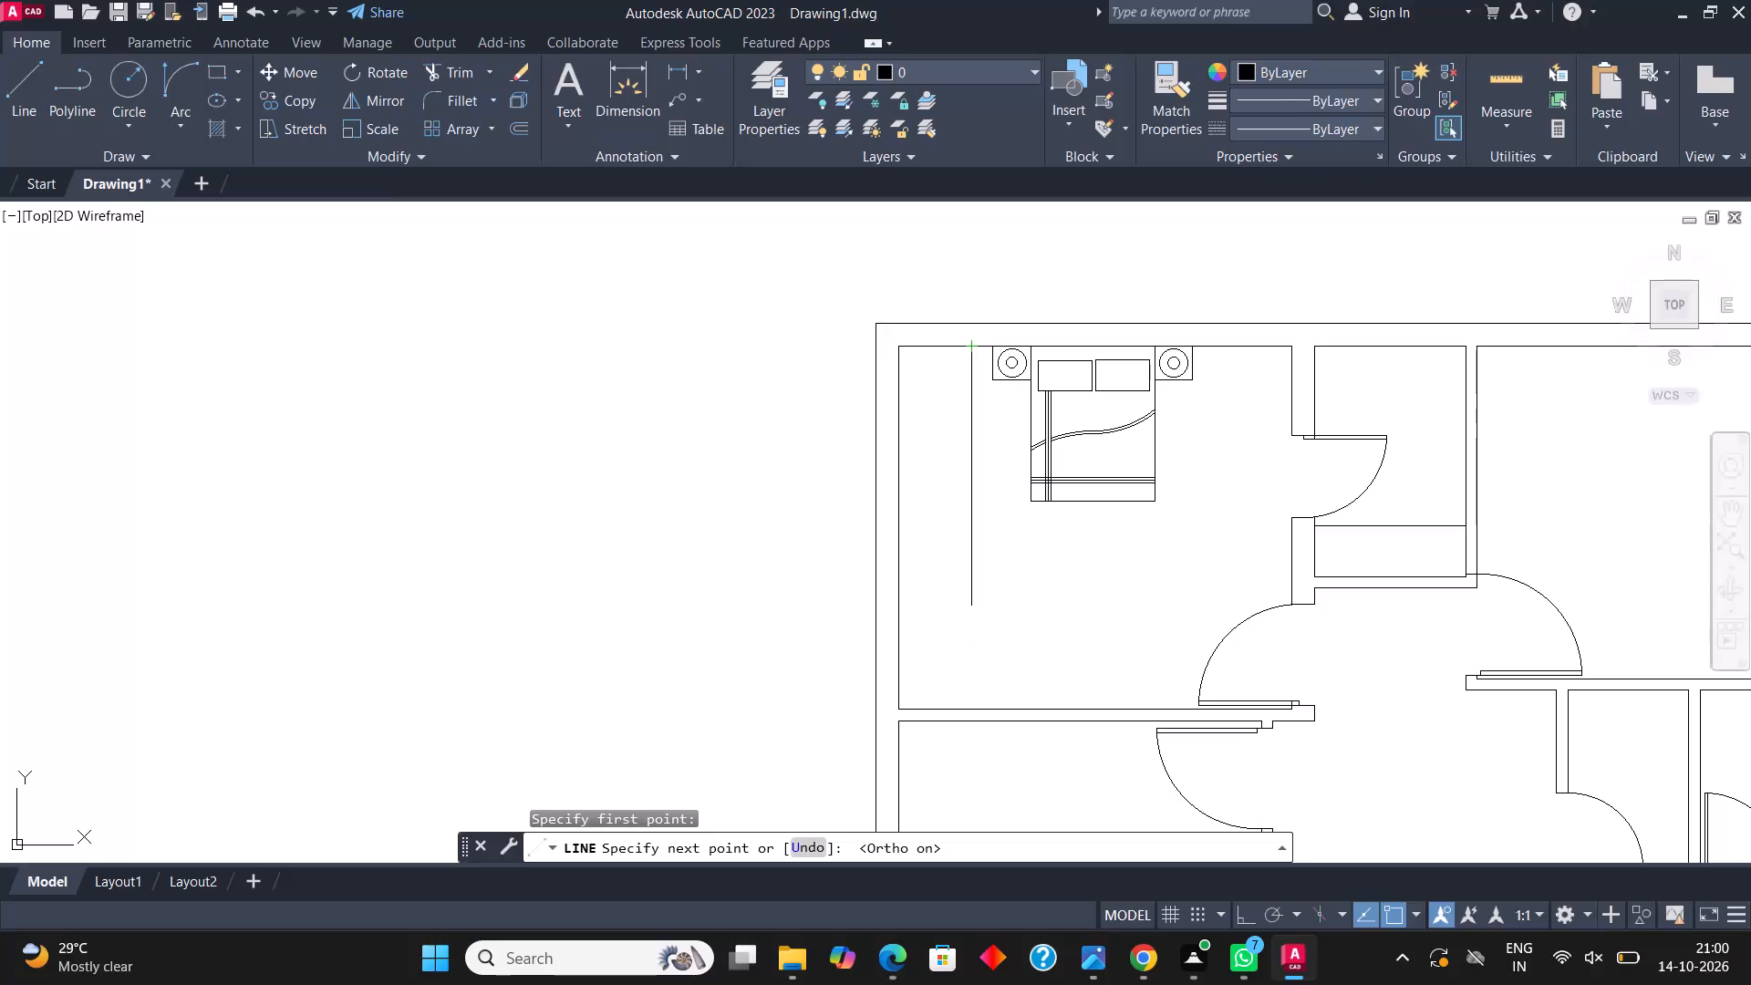
Complete the wardrobe outline beside the bed with a vertical side and a bottom edge meeting the bedroom's left wall.
left_click(972, 574)
left_click(895, 569)
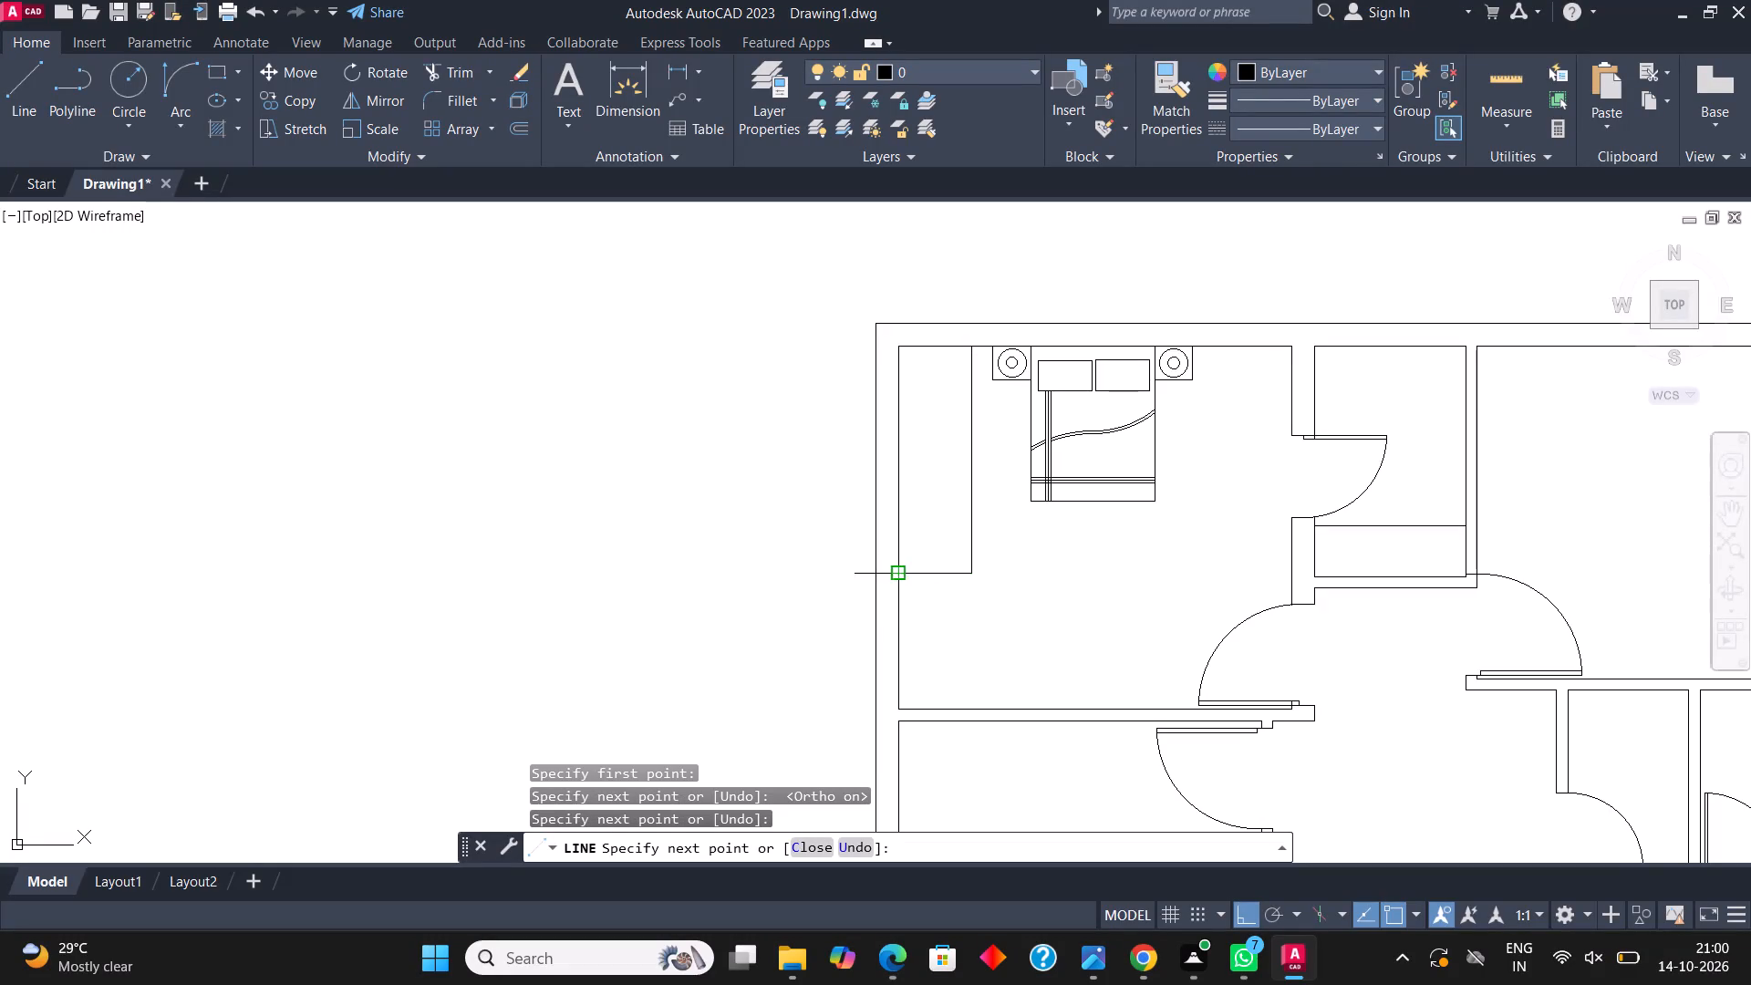
middle_click_drag(1065, 561, 967, 503)
key("Escape")
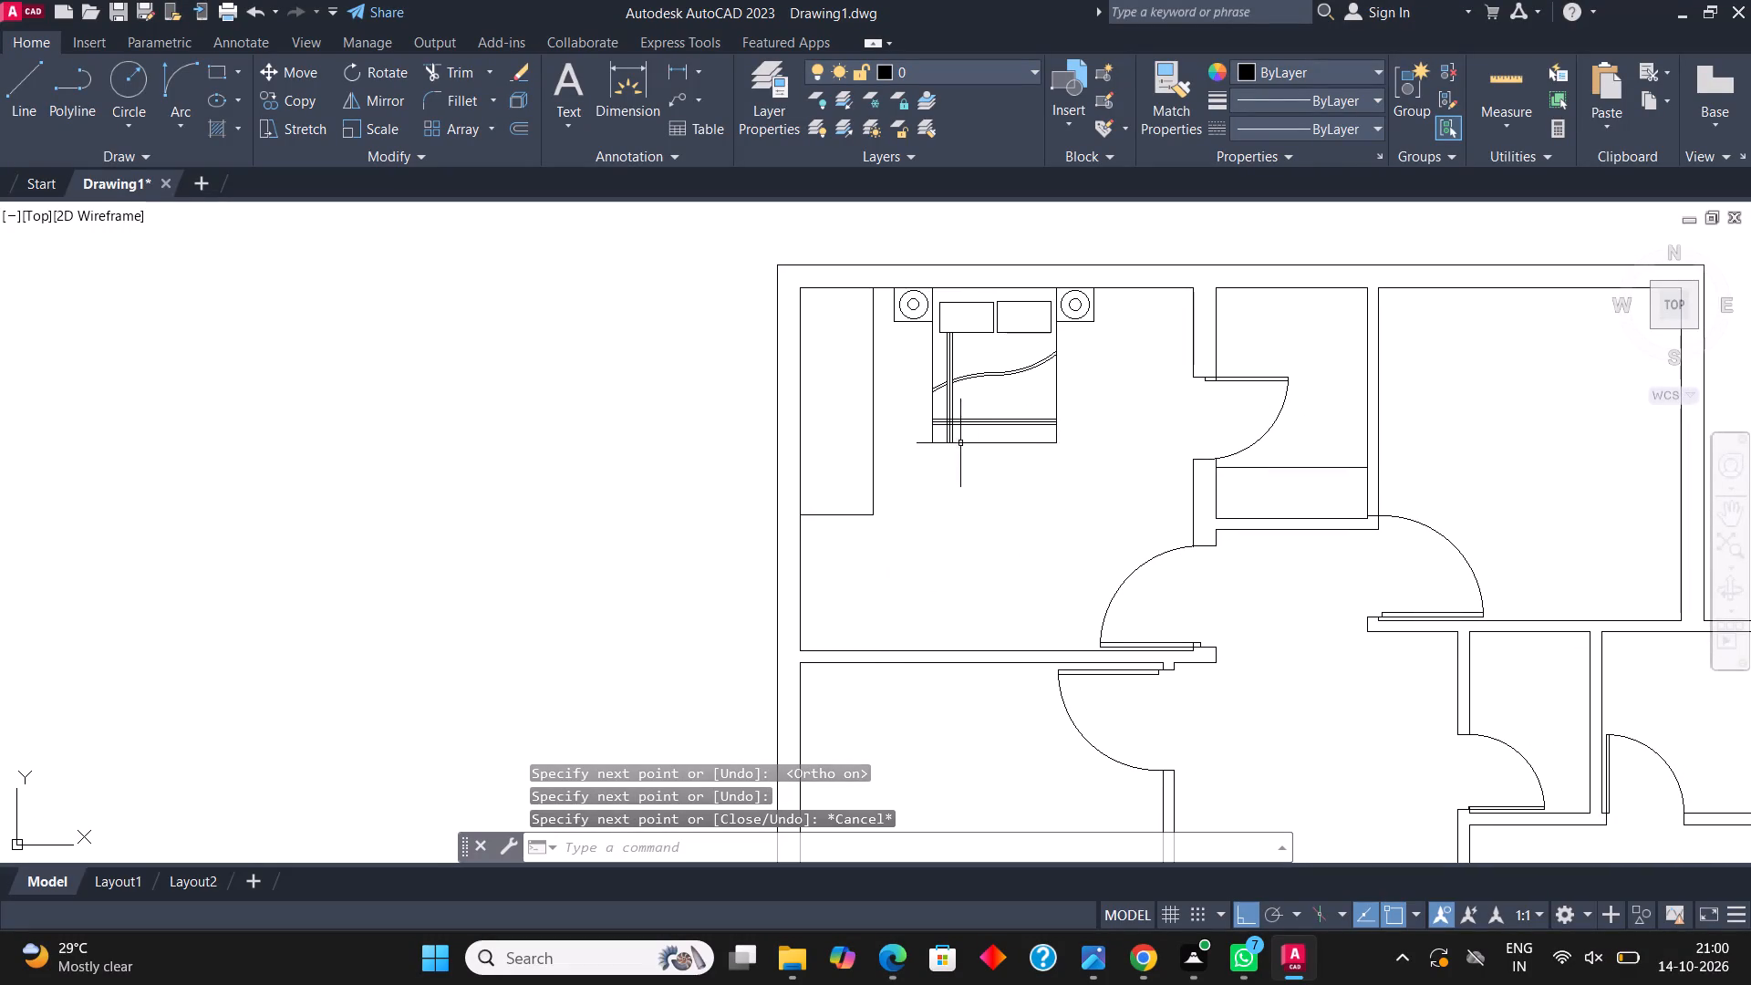
Draw a vertical line from the wardrobe's bottom edge down to the bedroom's lower wall as the narrow table's front.
left_click(10, 96)
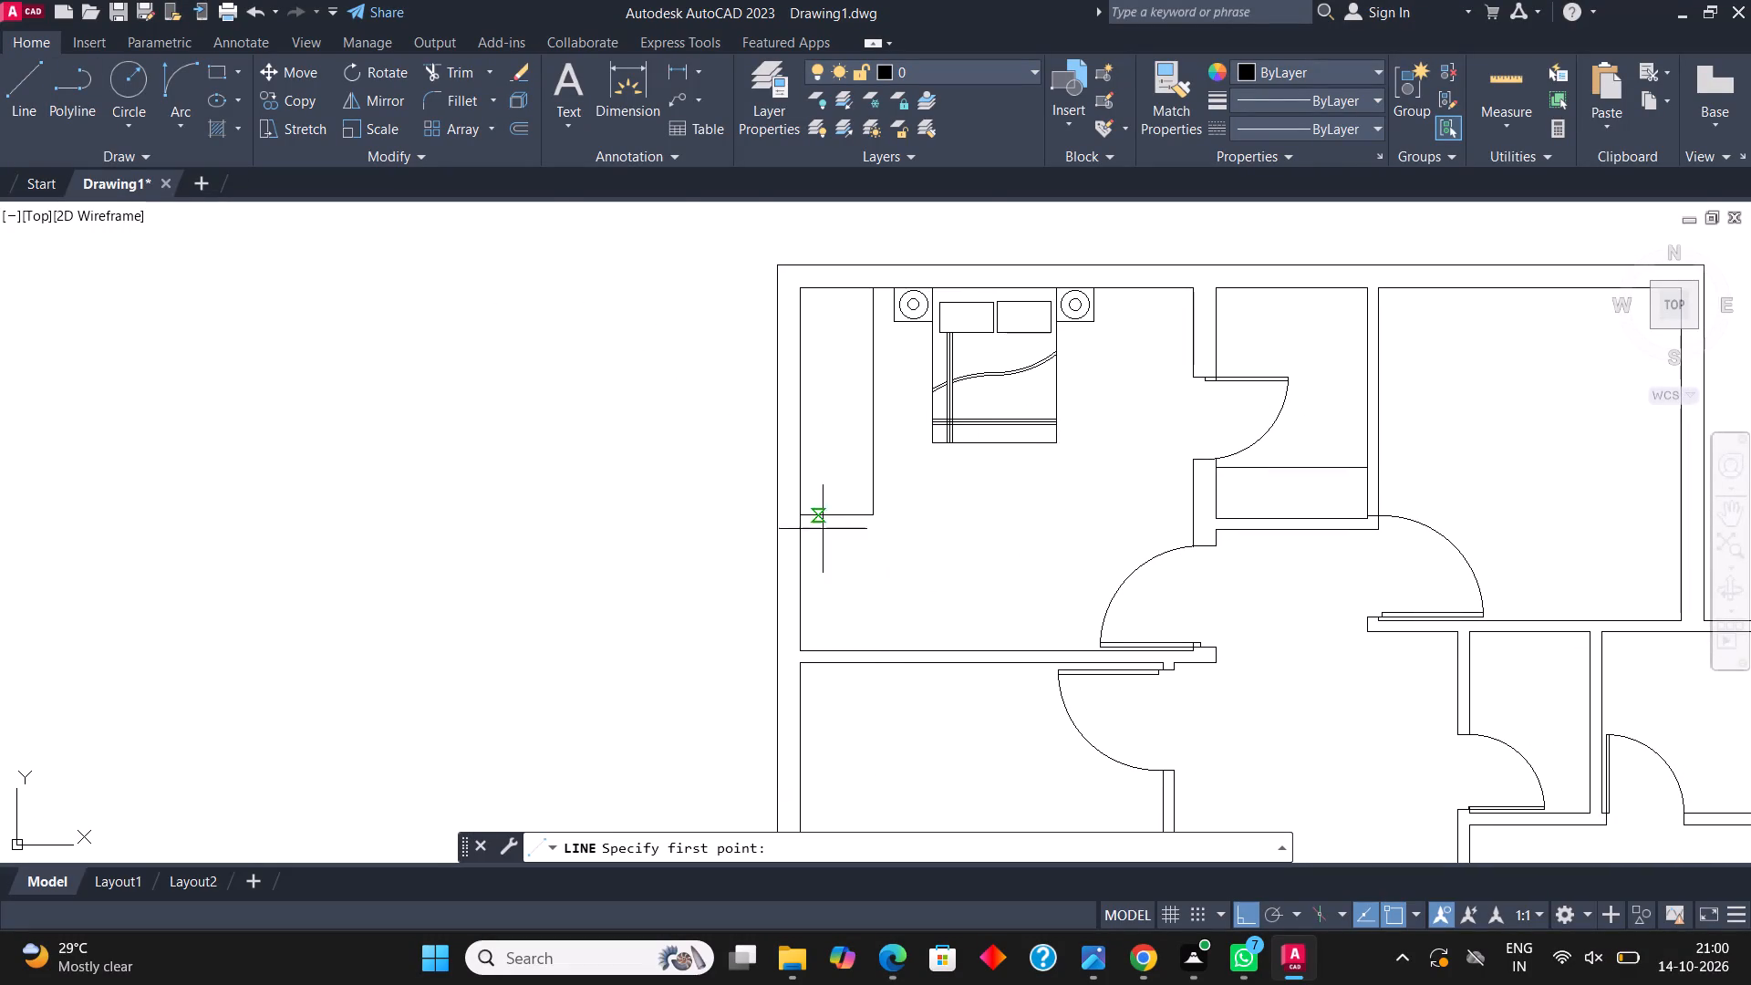
scroll(824, 529, "up", 1)
left_click(817, 503)
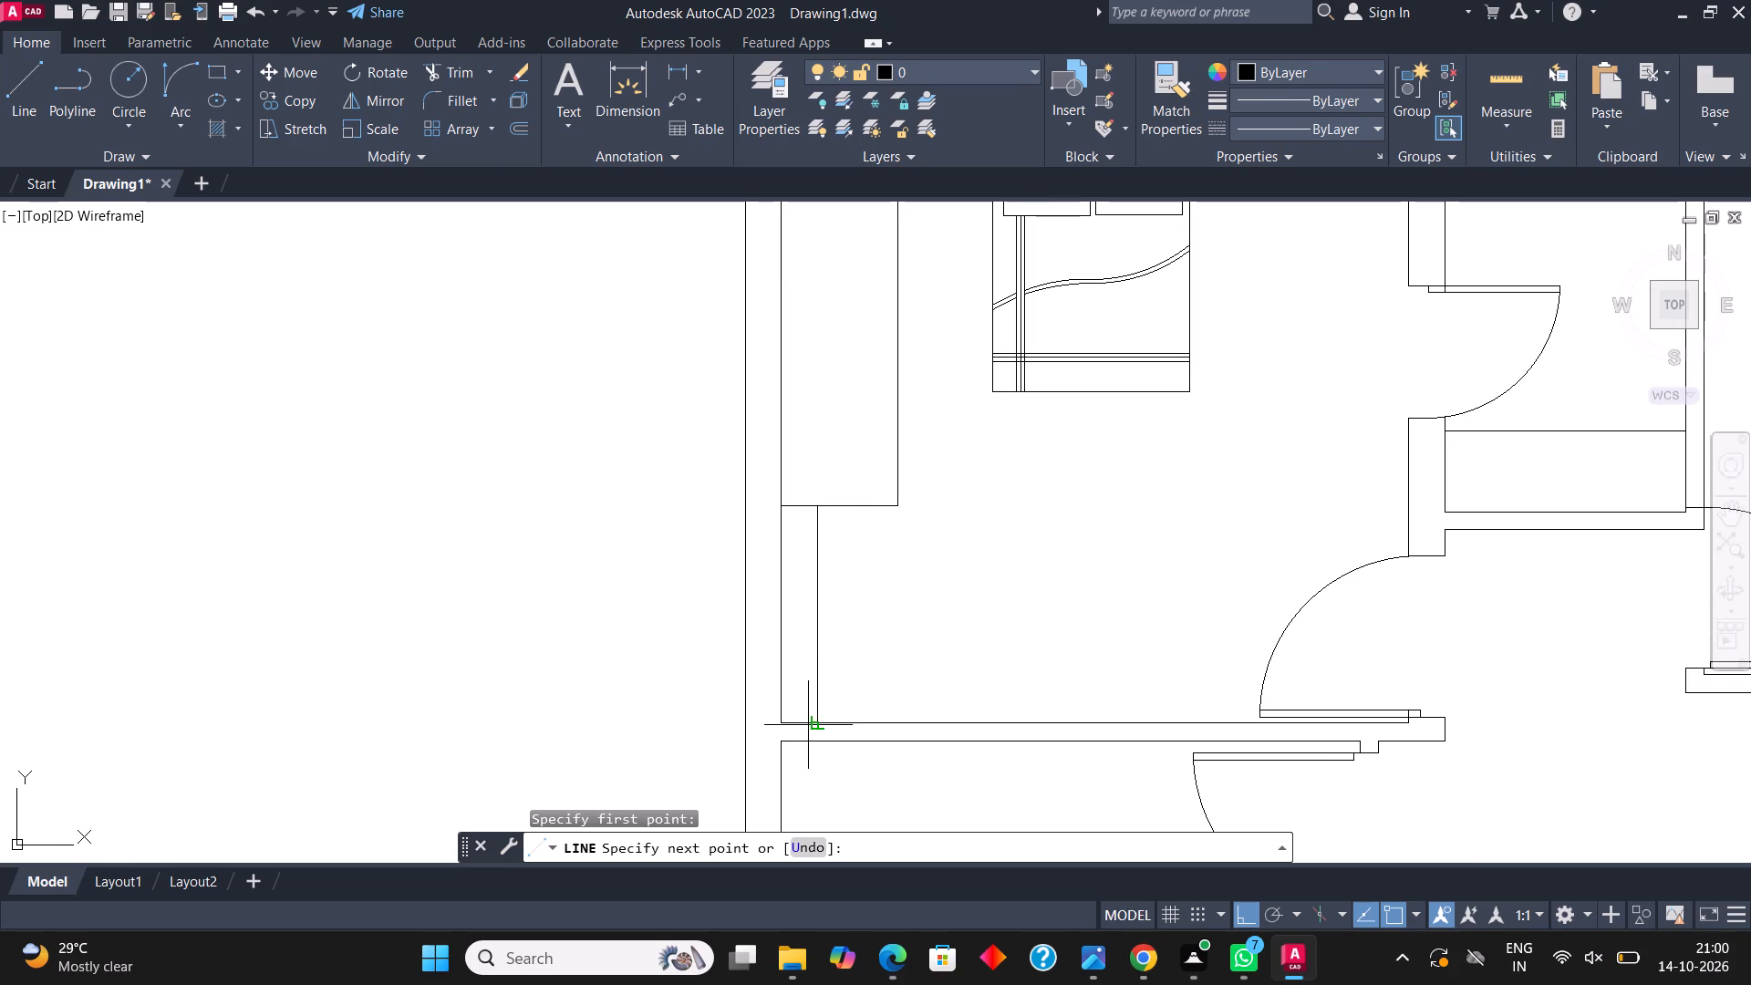
left_click(810, 725)
key("Escape")
Offset the narrow table's vertical front line 1" towards the room's interior.
left_click(824, 605)
left_click(809, 583)
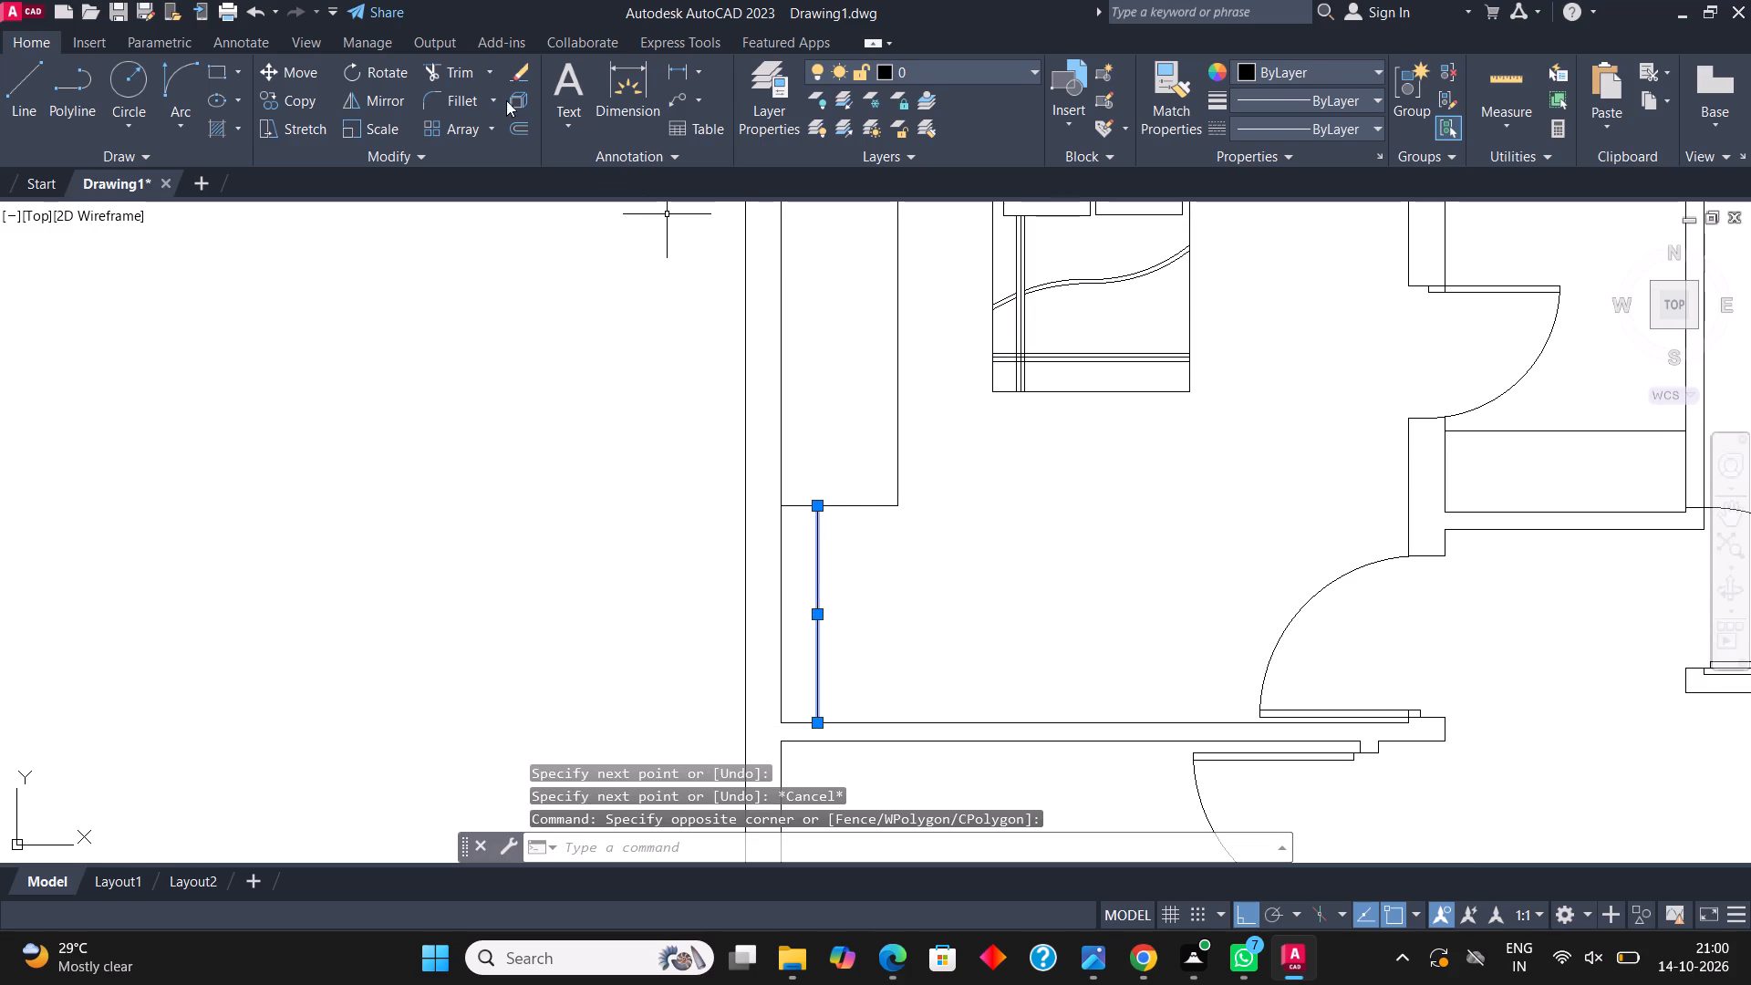
left_click(518, 124)
left_click(816, 582)
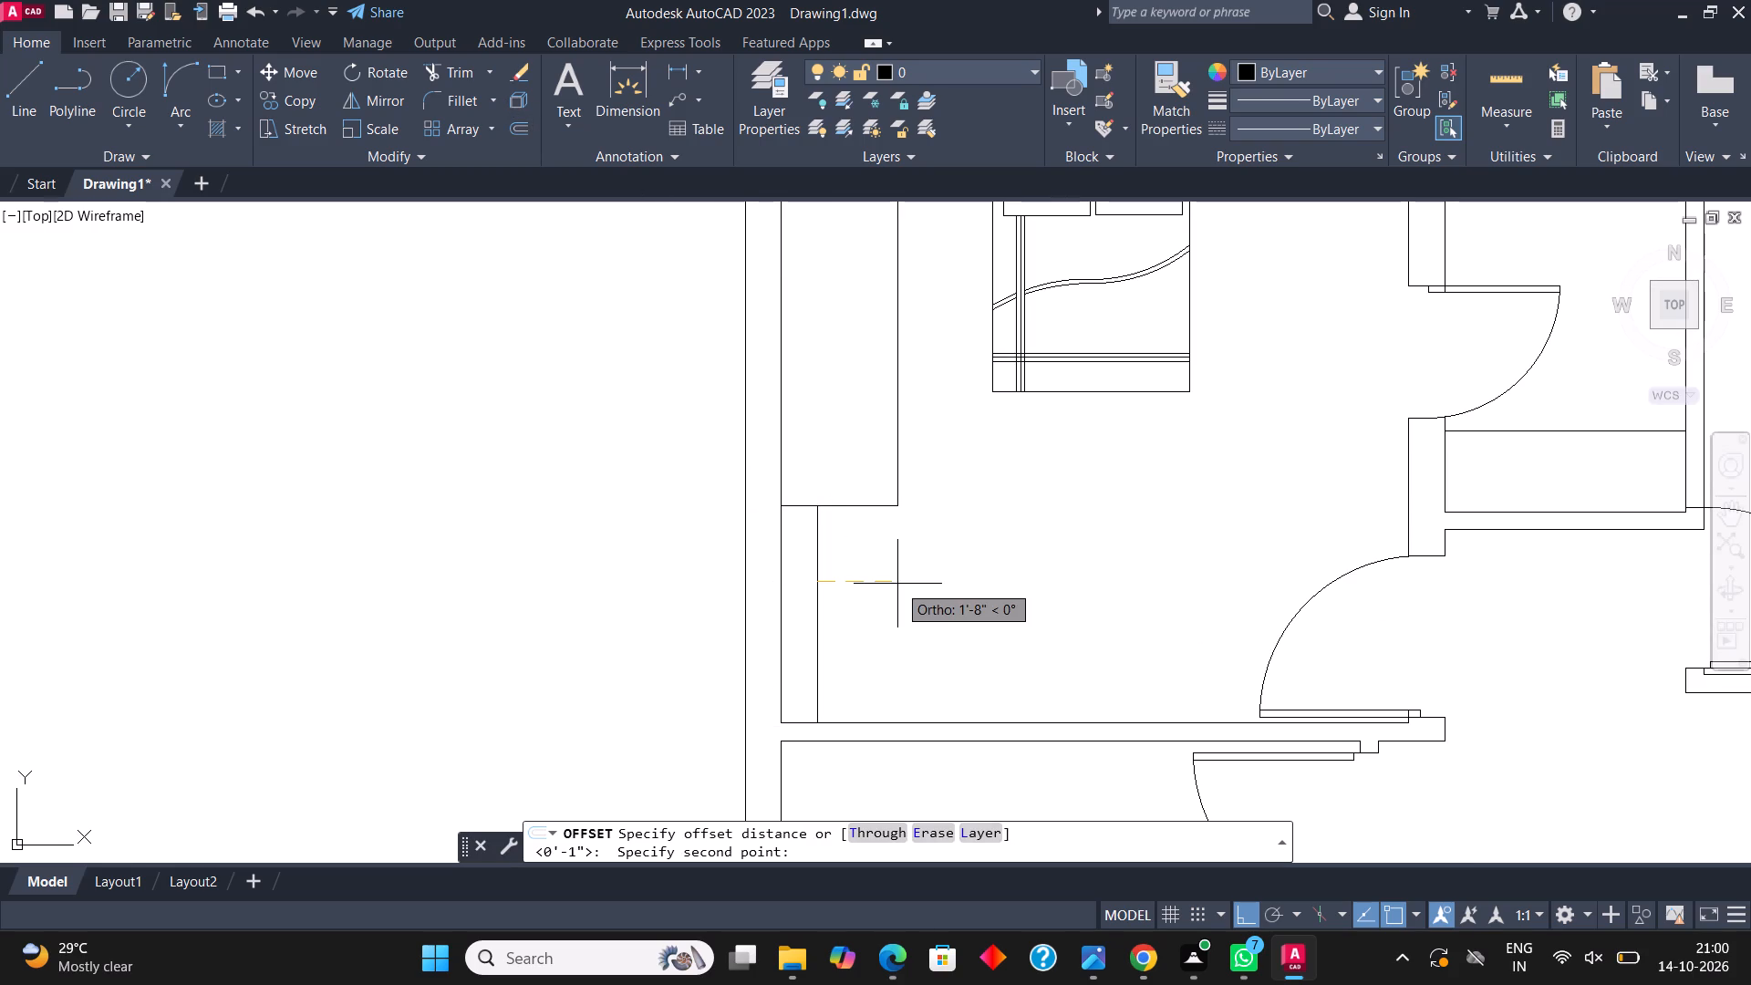
type("1\"")
key("Return")
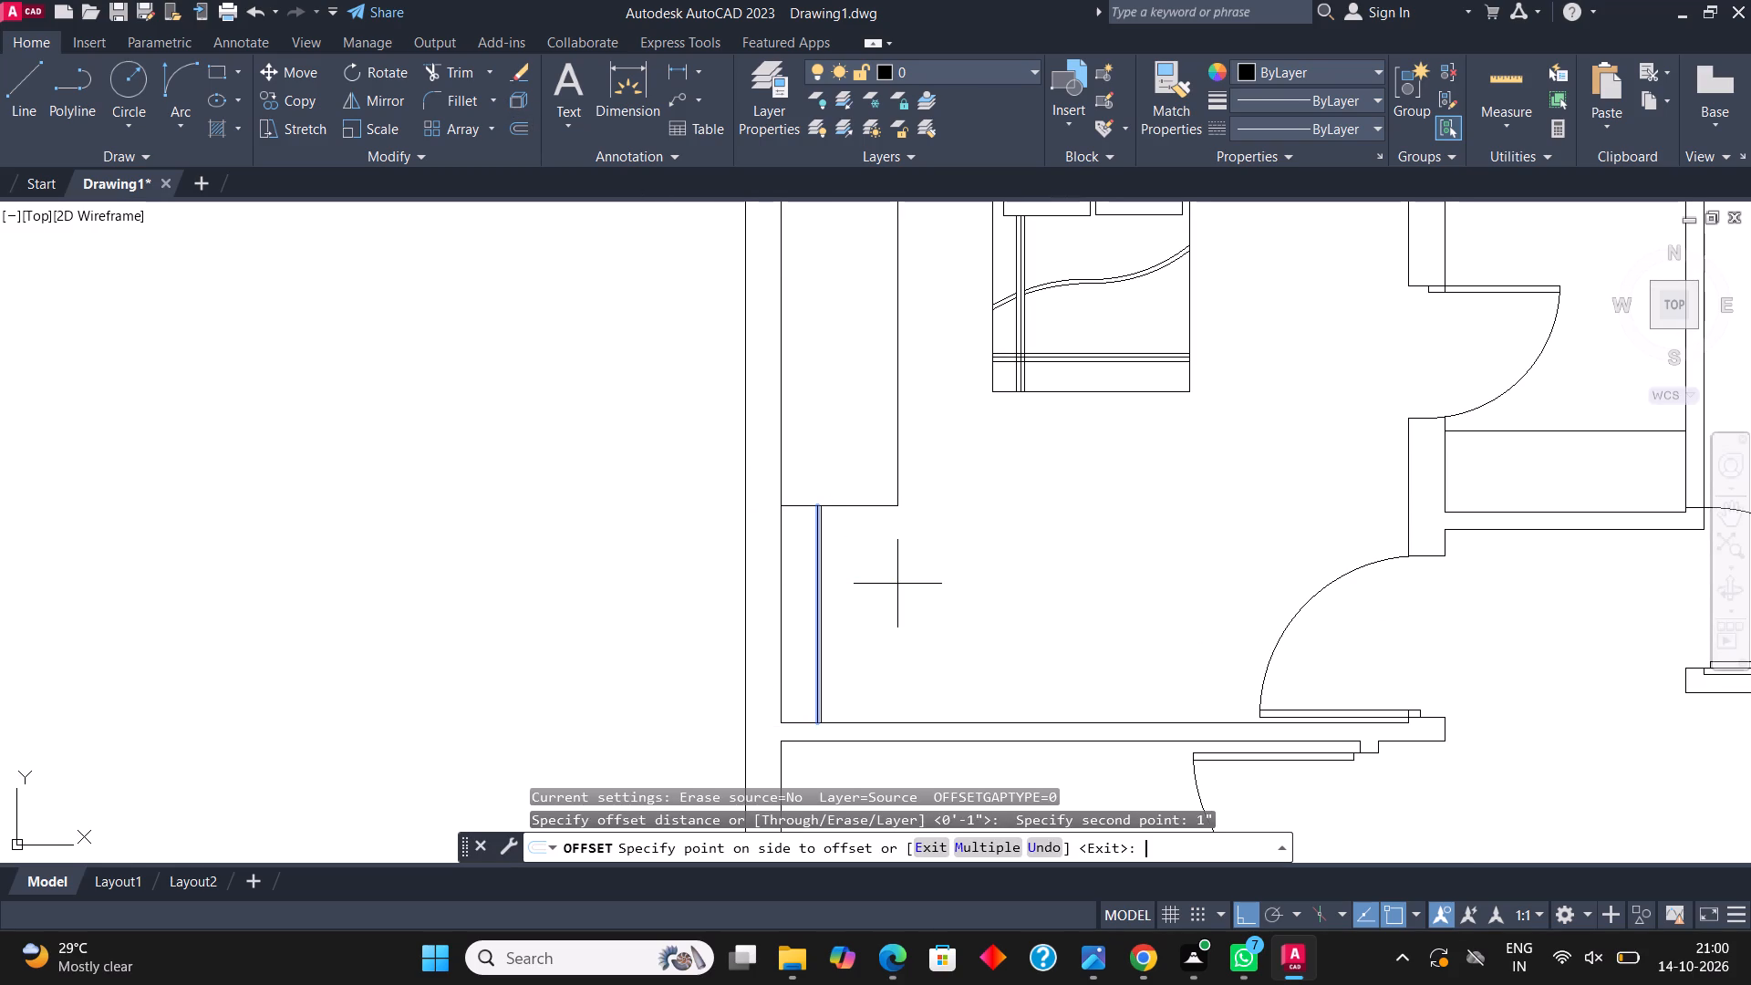
left_click(919, 585)
key("Escape")
Draw a nearly square seat rectangle against the room side of the narrow table.
middle_click_drag(883, 493, 788, 449)
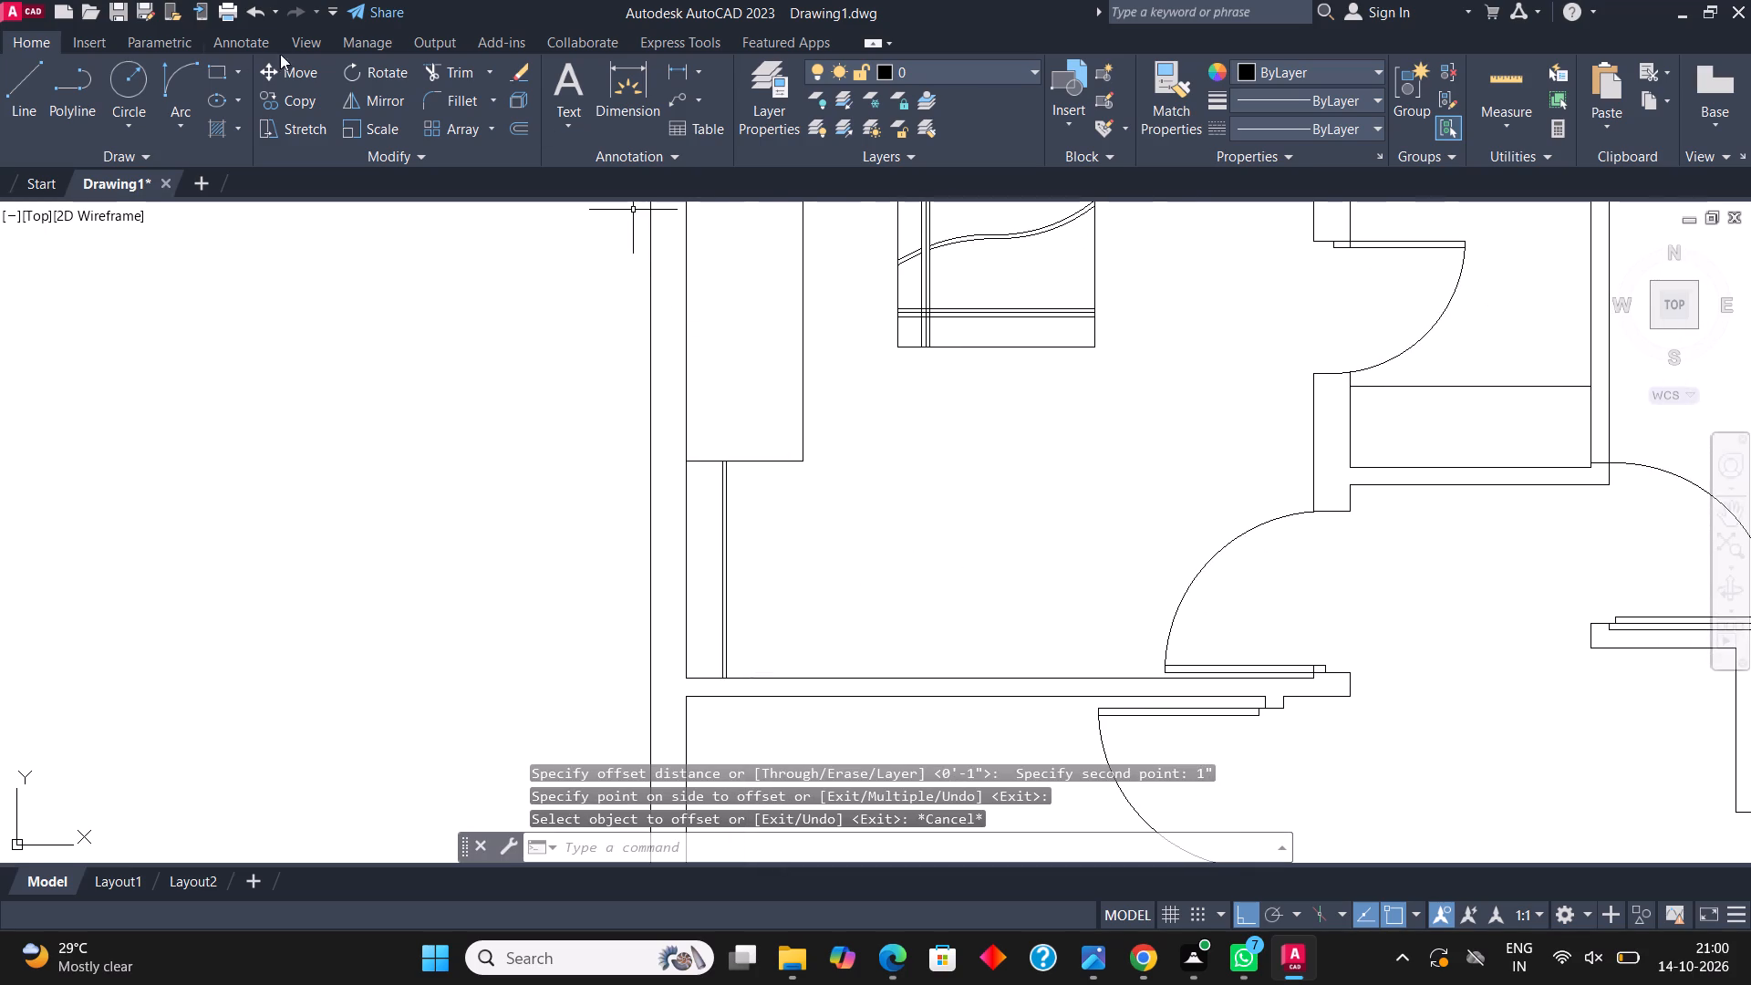
left_click(209, 65)
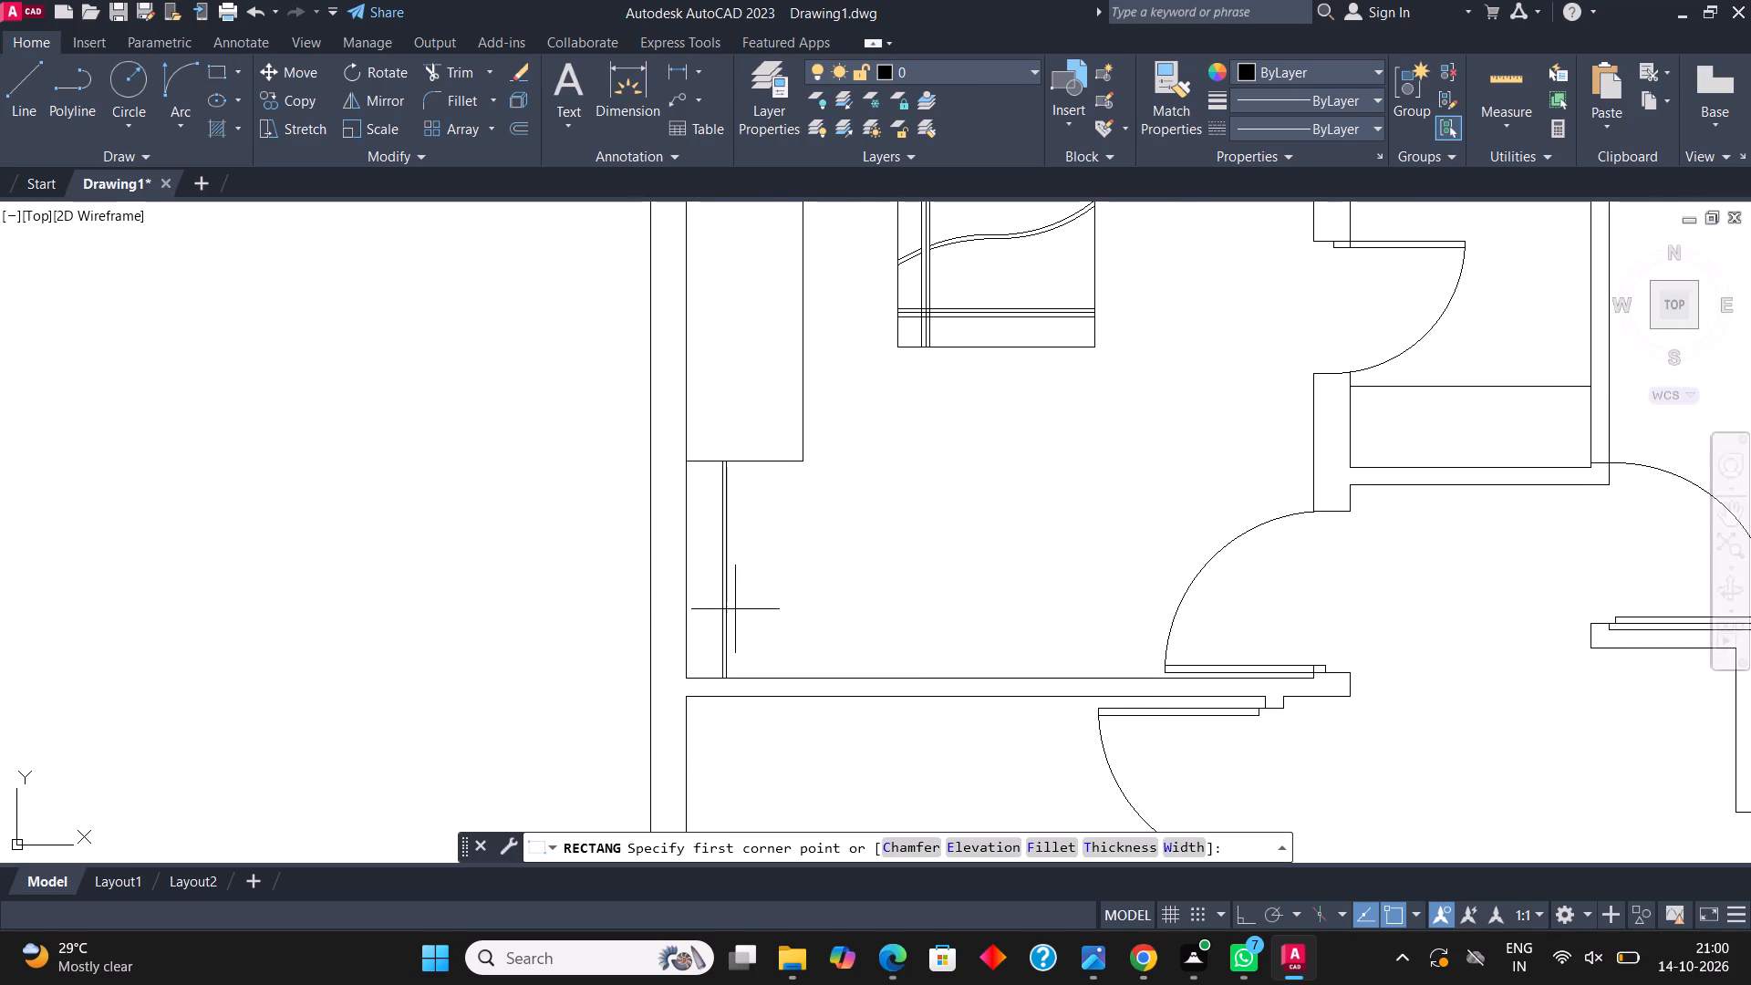
left_click(733, 612)
left_click(815, 529)
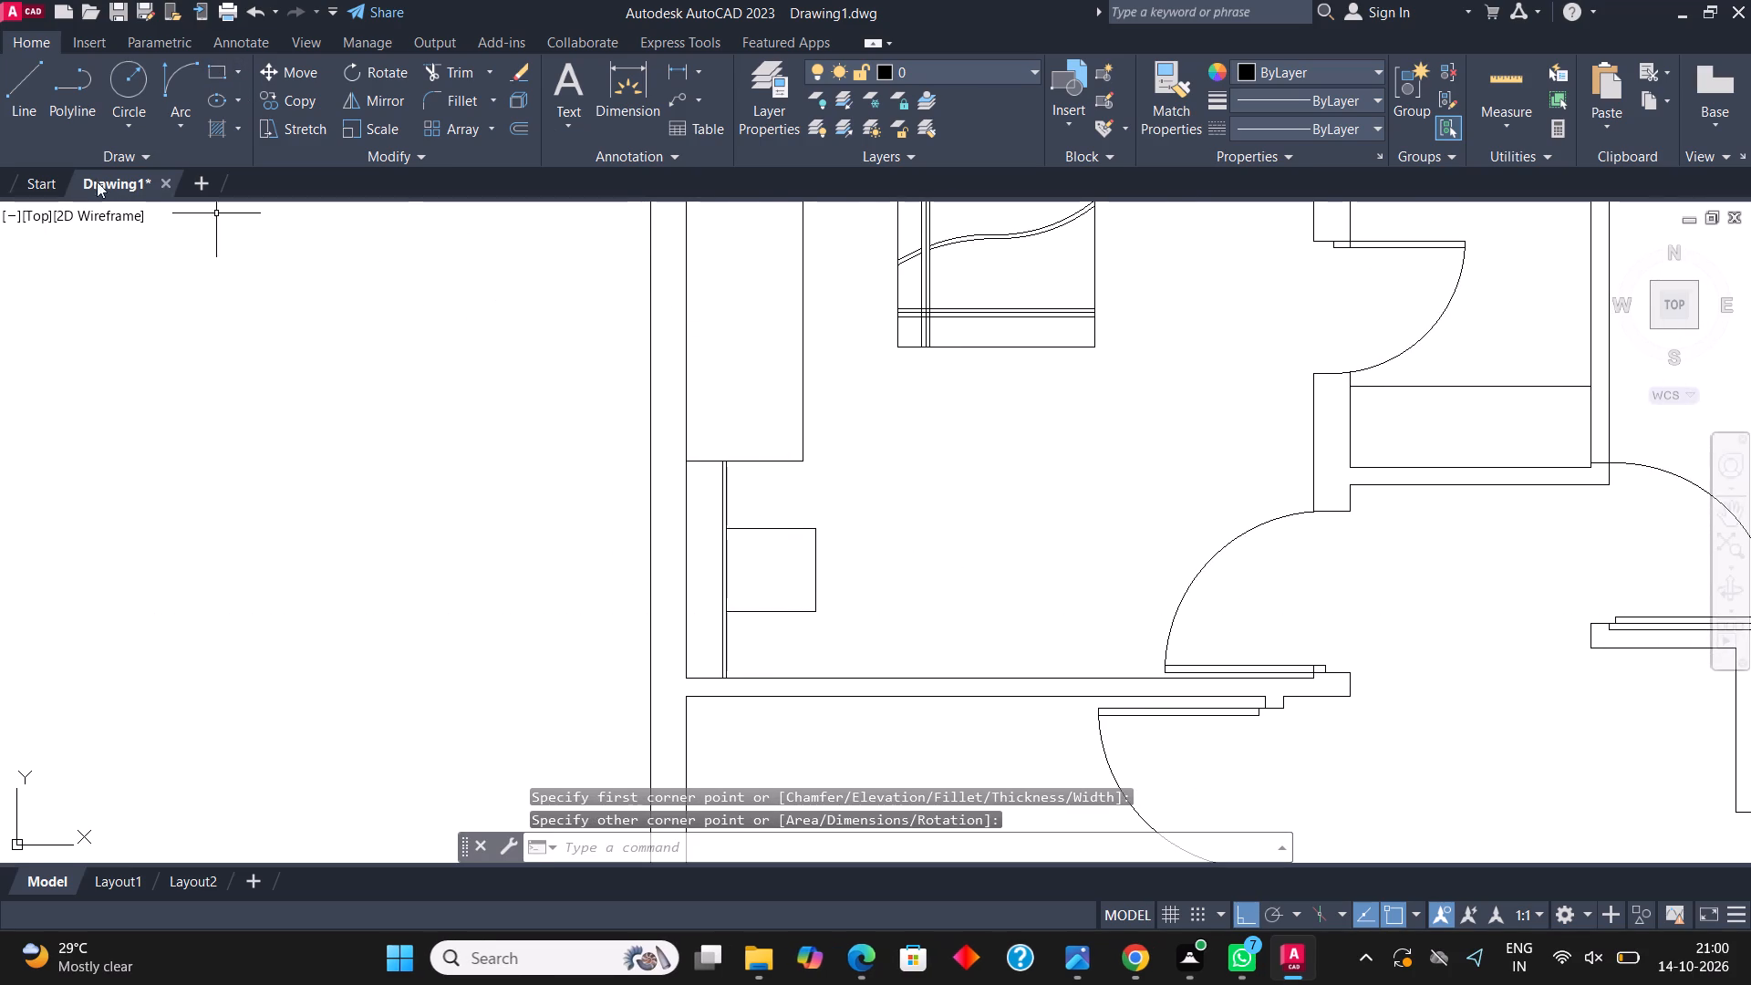
Draw a three-sided line outline around the seat rectangle, about 2'-1" deep and 2'-3" wide, closing at the table front.
left_click(15, 88)
scroll(734, 619, "up", 2)
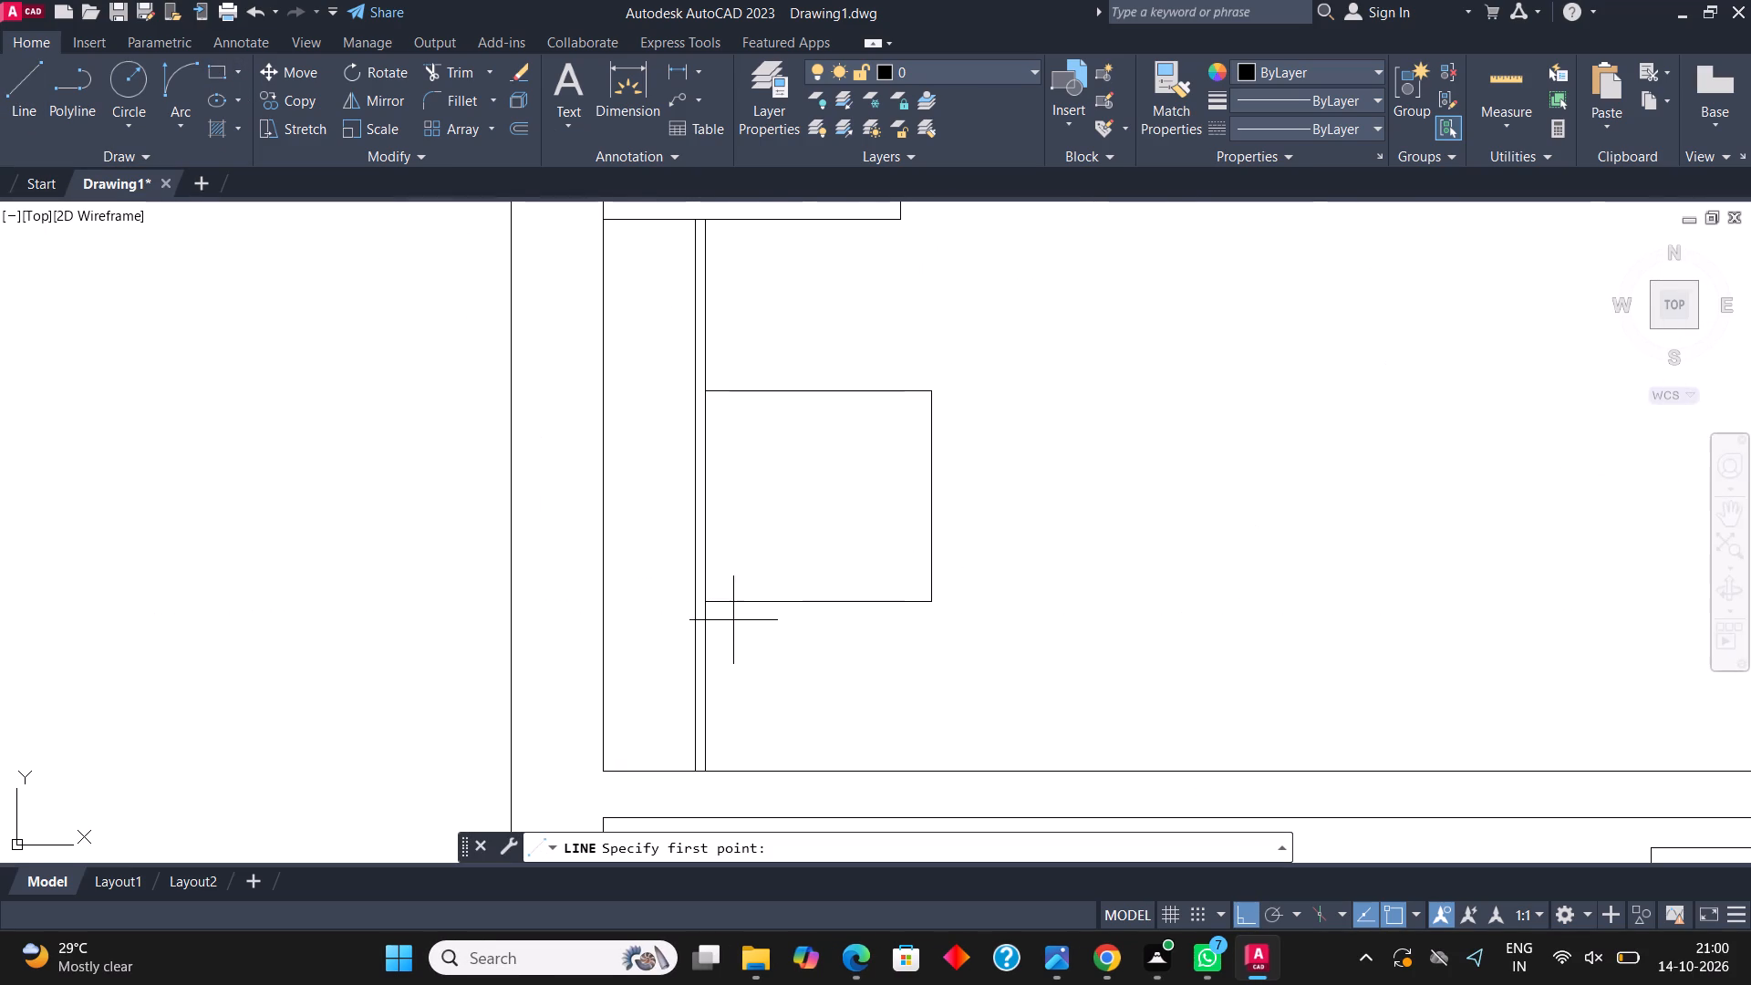
left_click(713, 633)
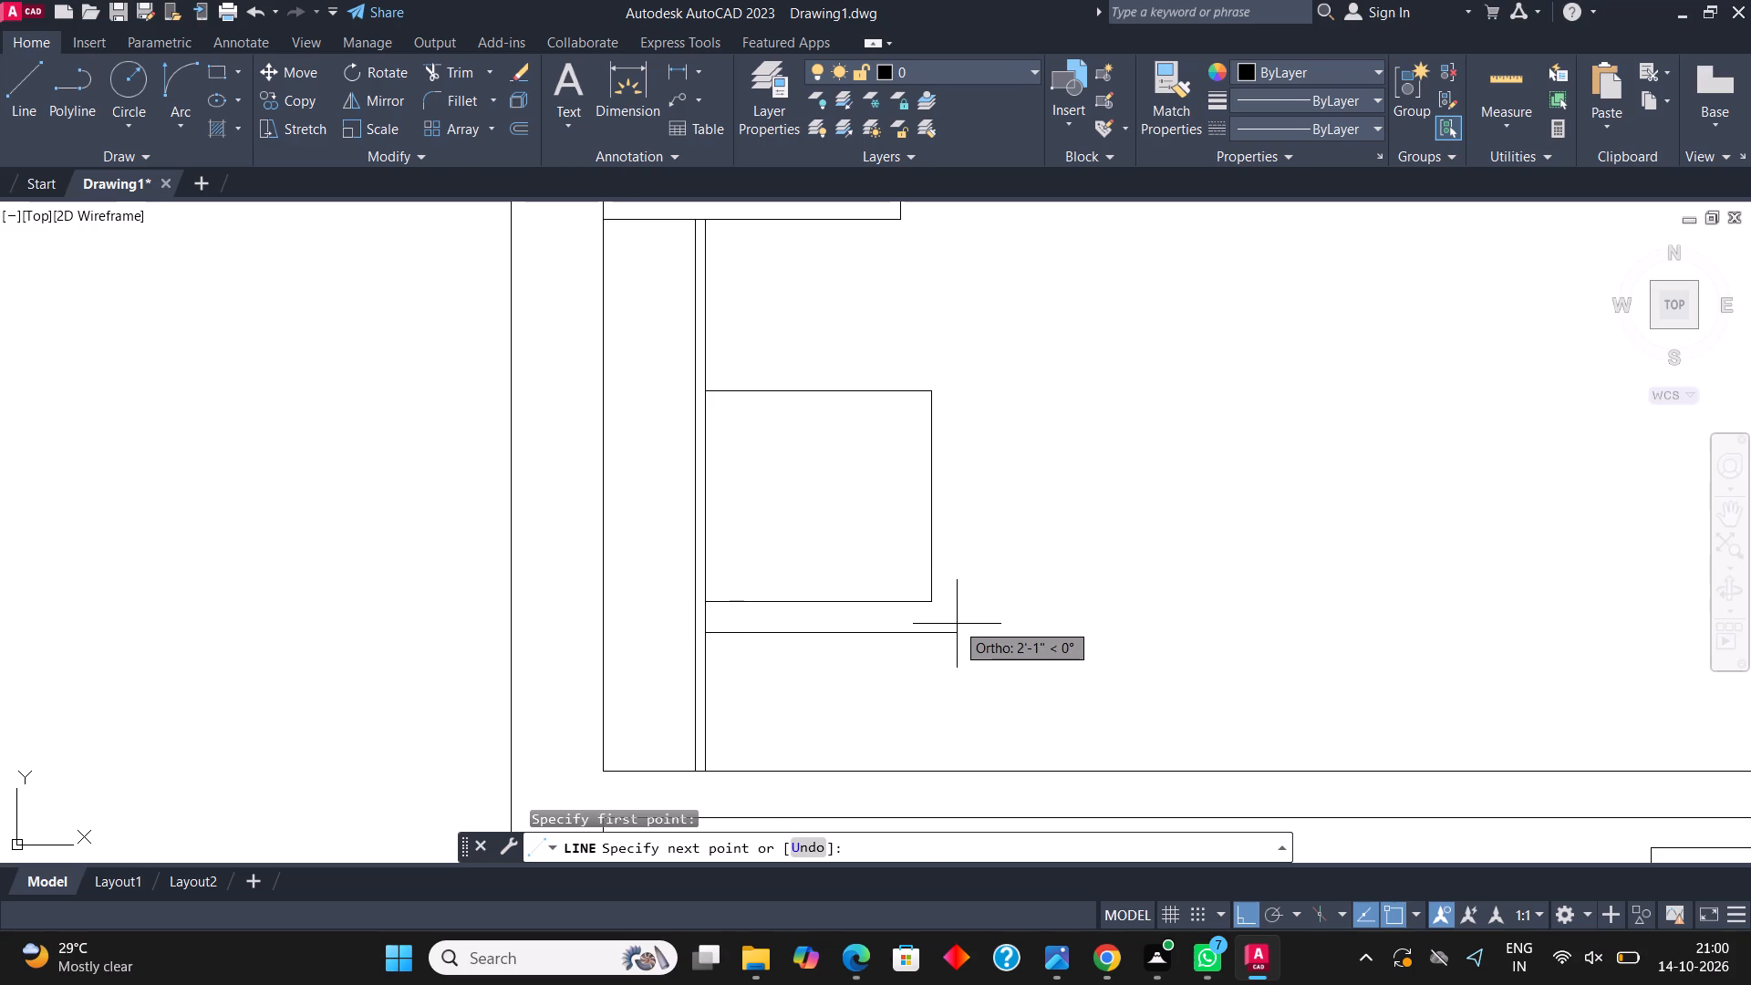
left_click(957, 624)
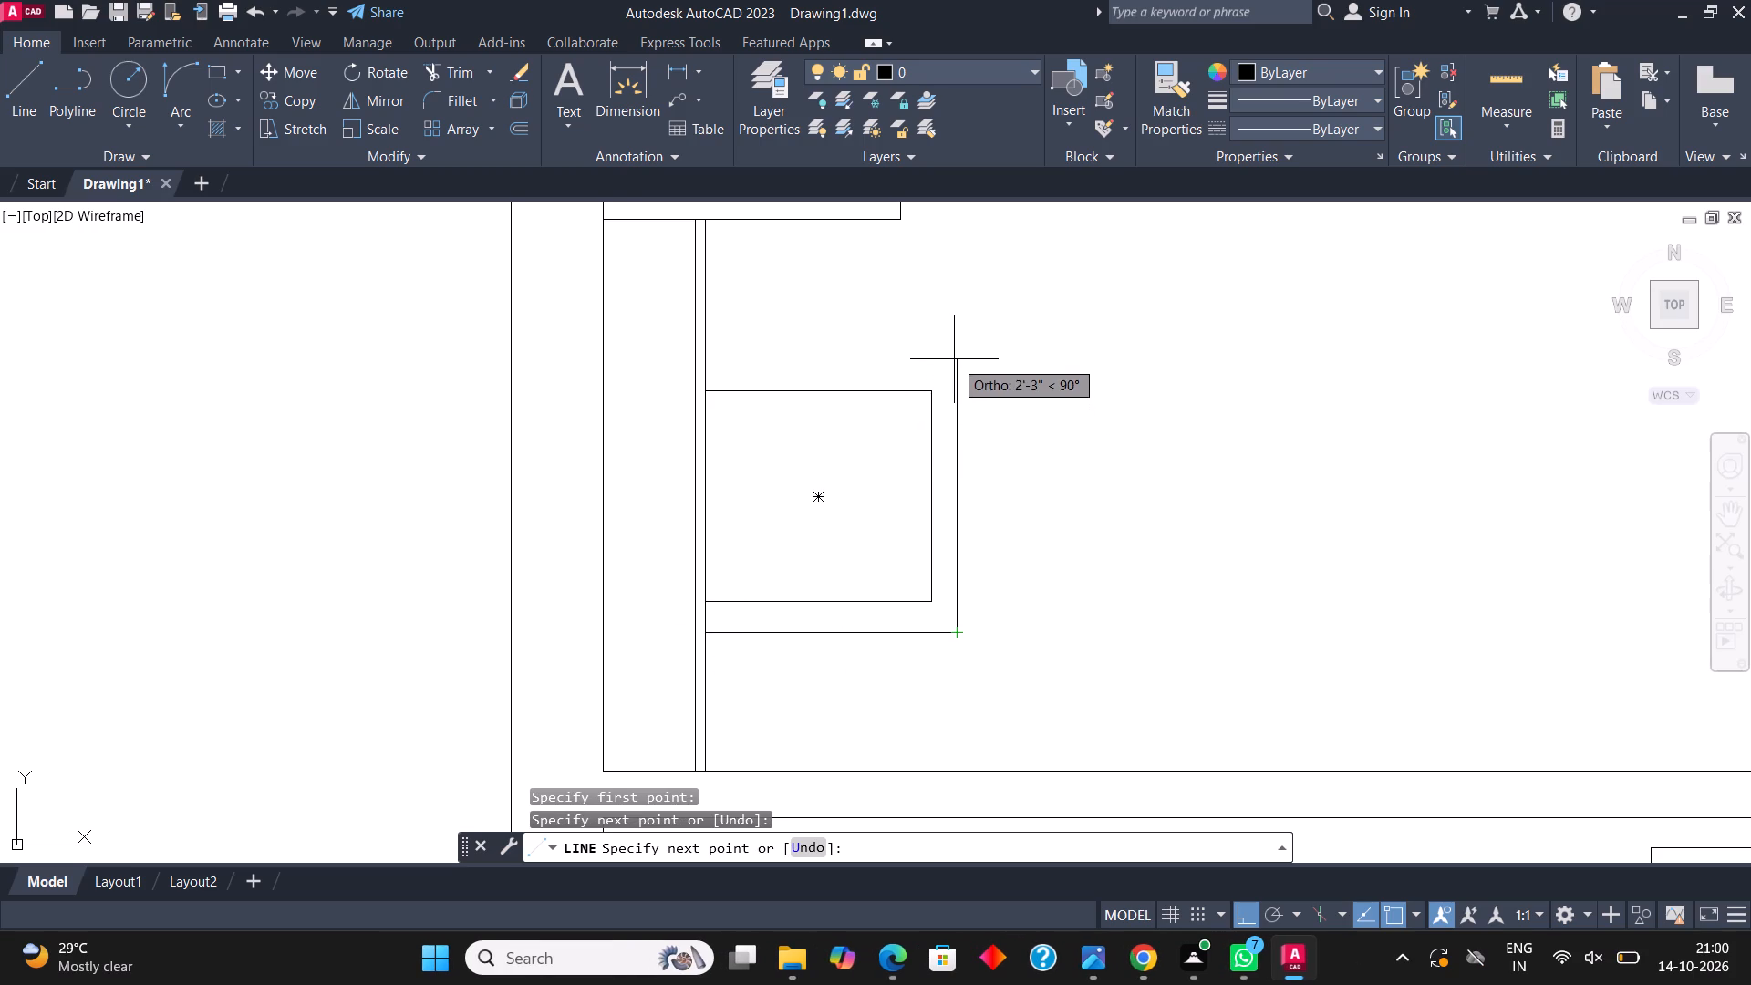
left_click(952, 356)
left_click(706, 365)
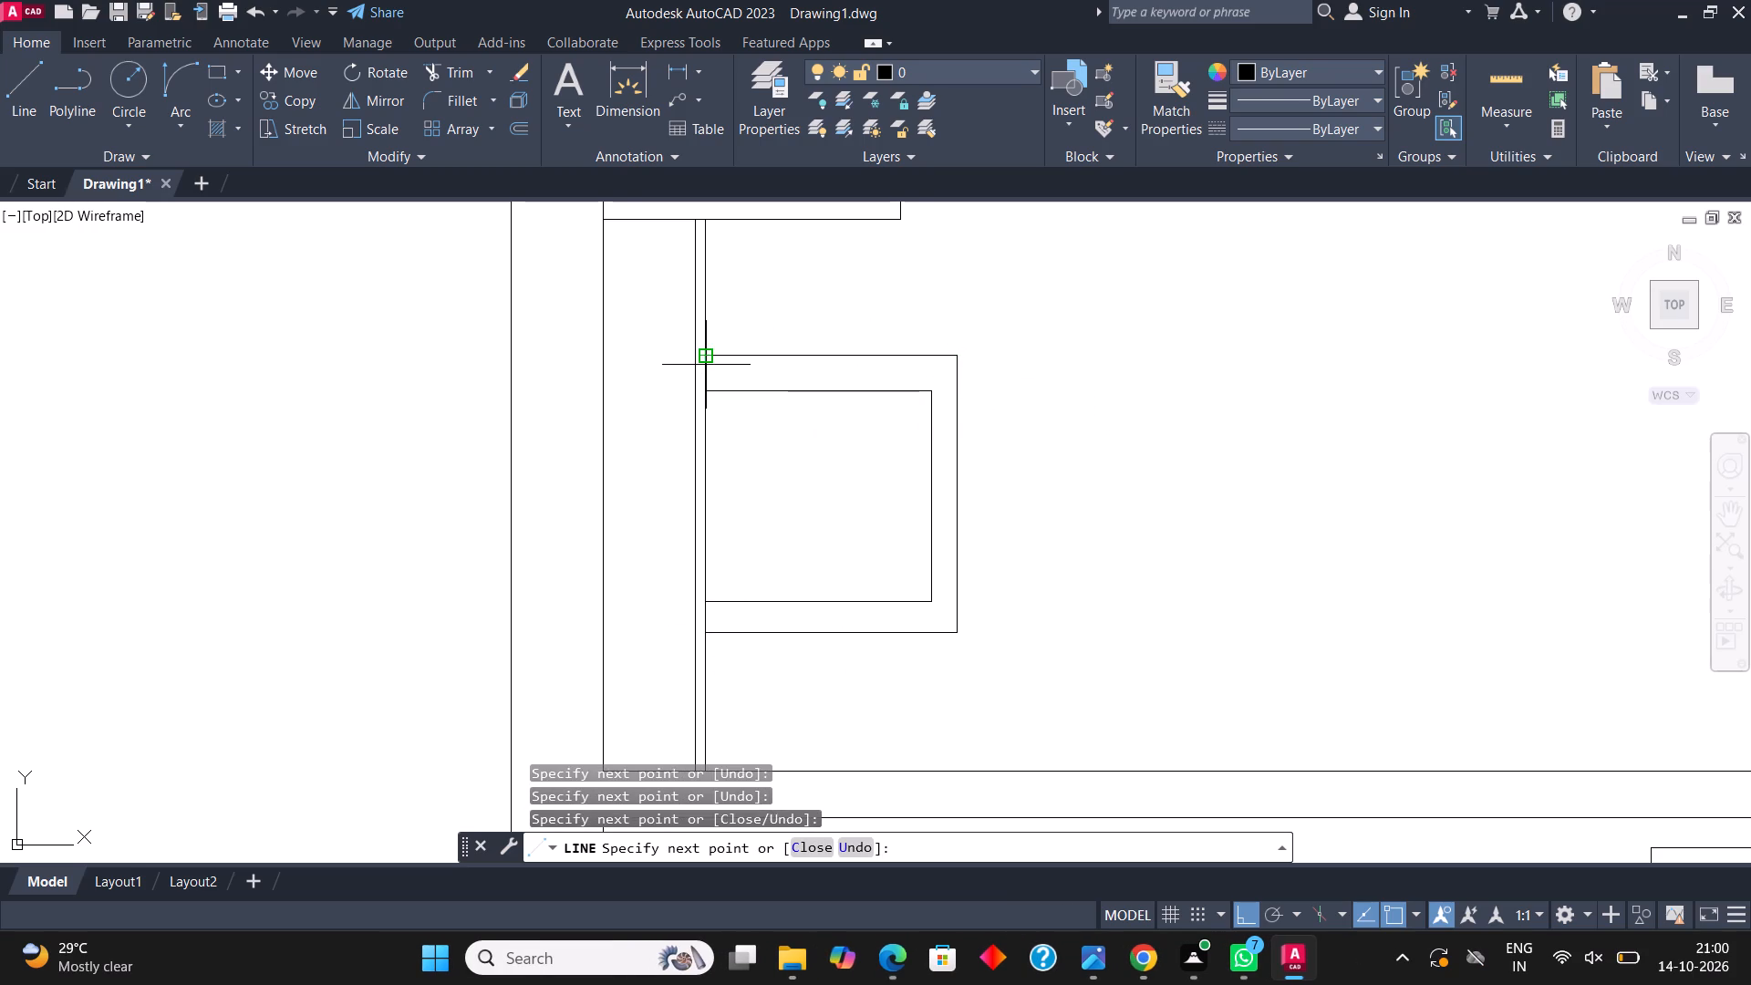
key("Escape")
Move the upper line of the seat's outer outline slightly down, closer to the seat rectangle.
left_click(831, 354)
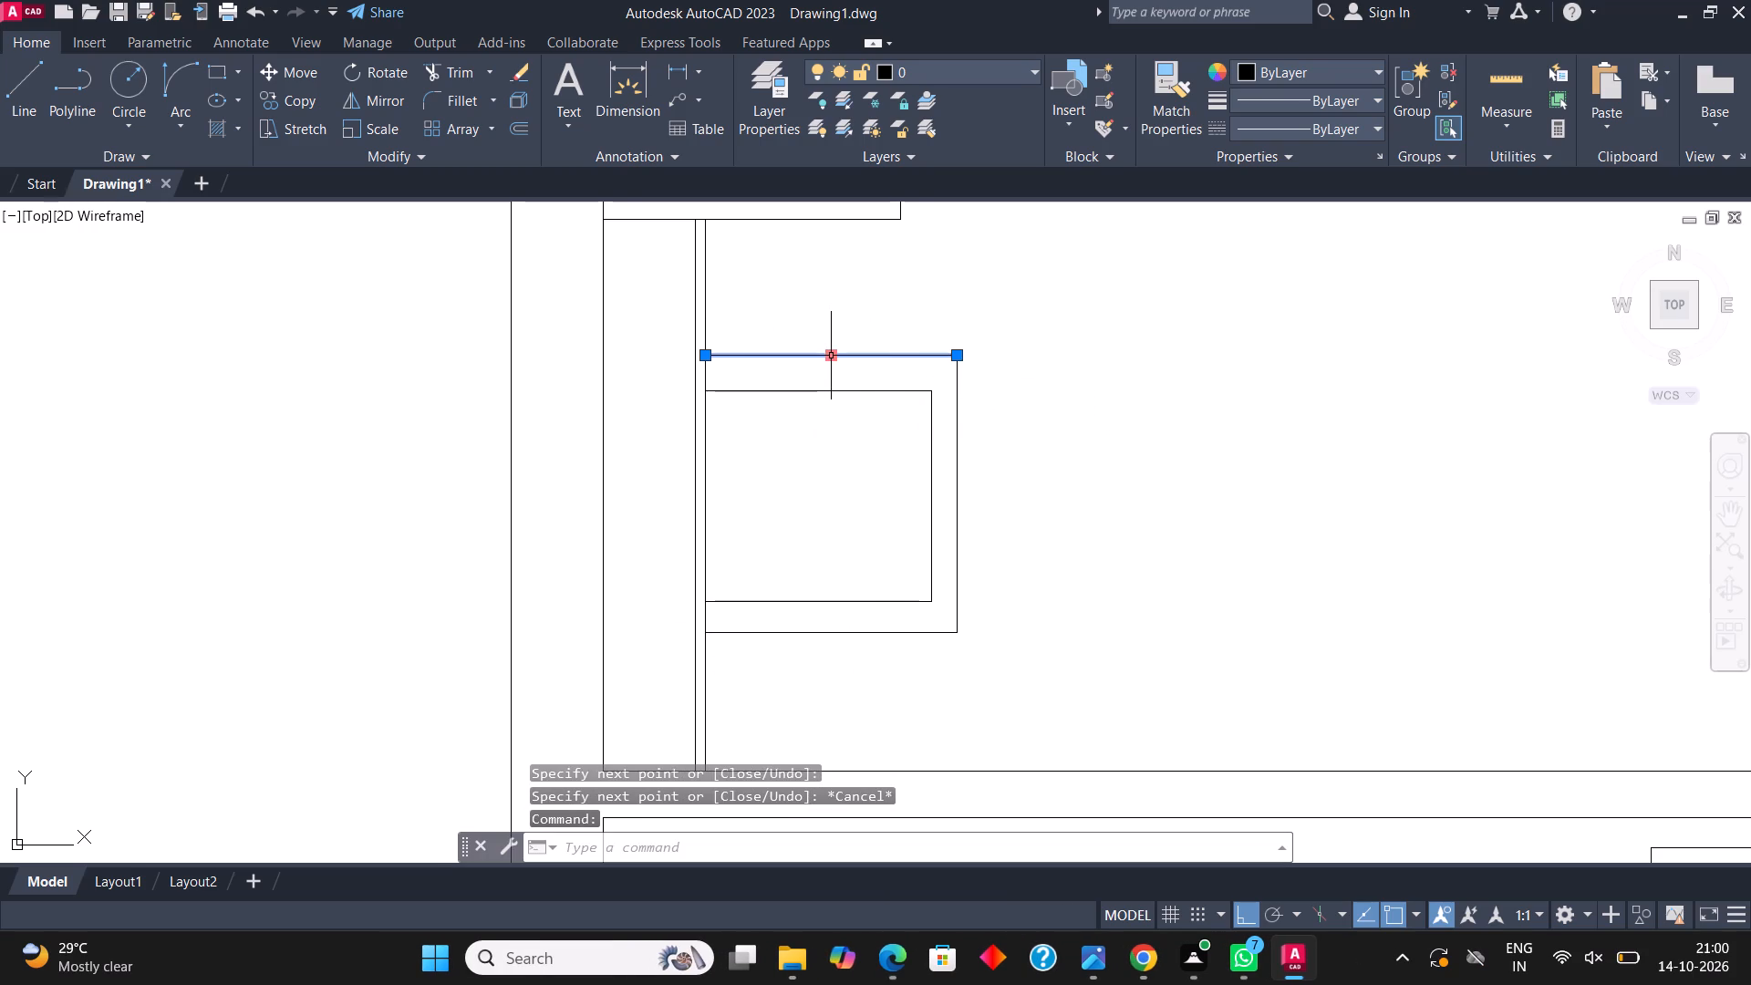
left_click(831, 354)
left_click(833, 367)
scroll(833, 367, "up", 3)
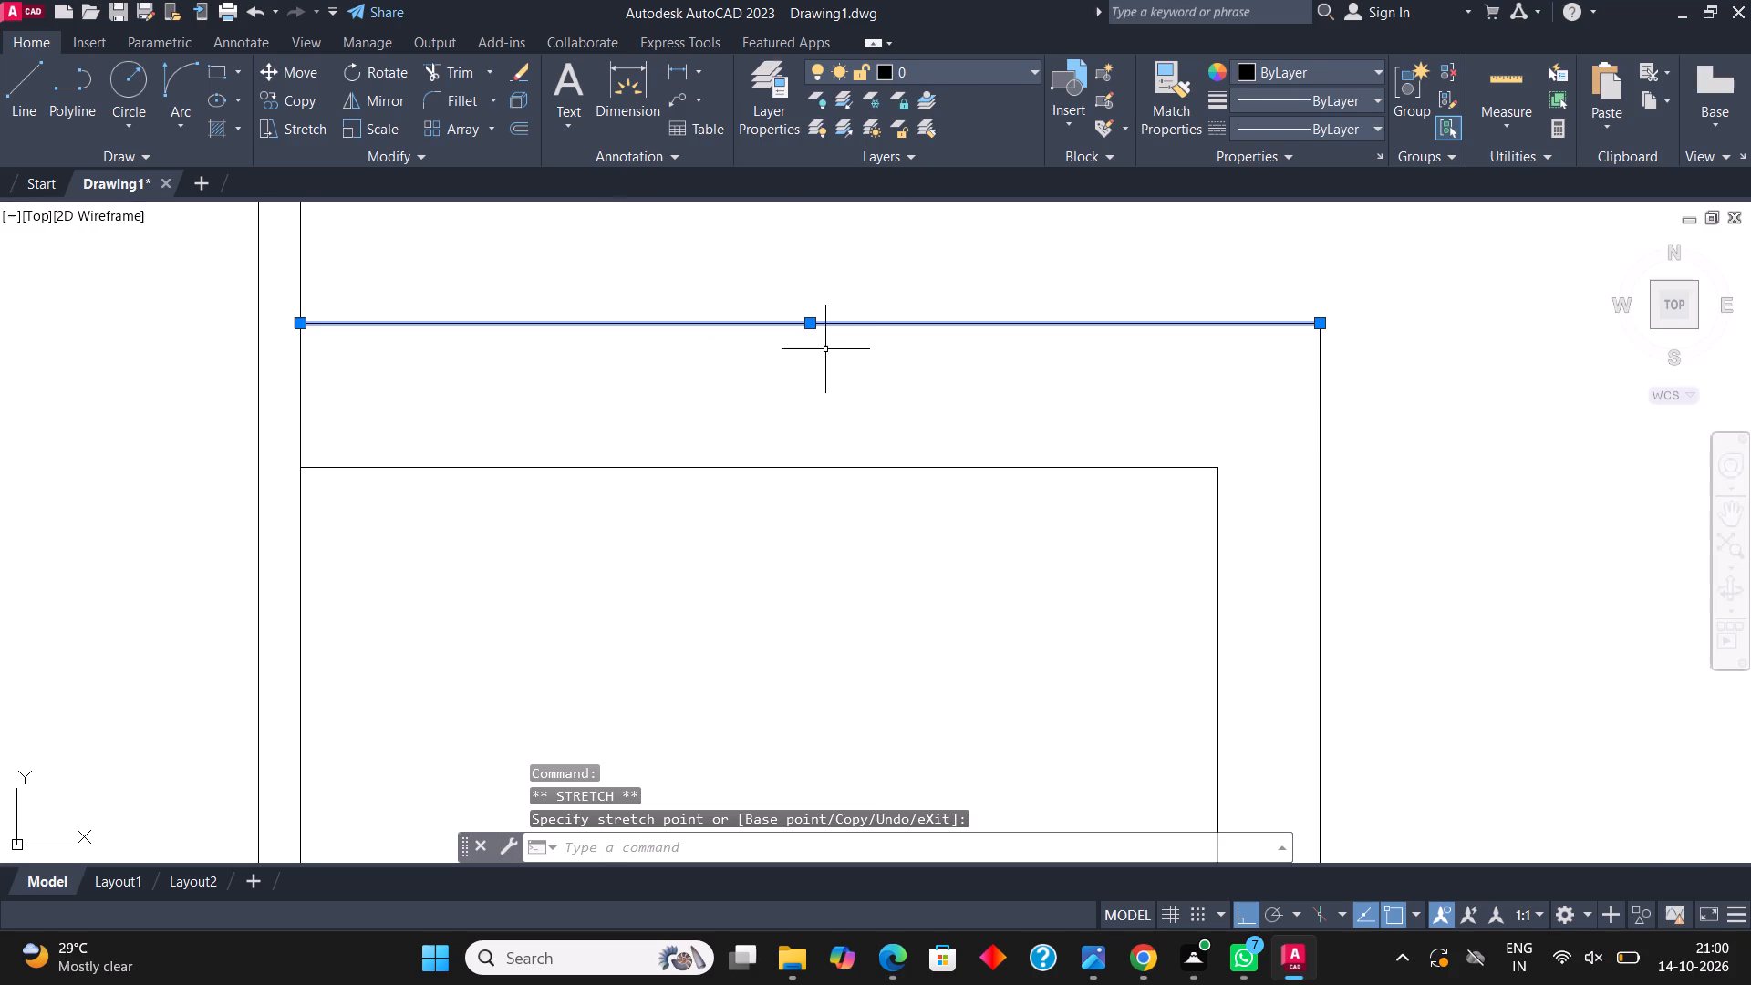
left_click(814, 322)
left_click(818, 346)
key("Escape")
Trim the vertical line's overhang at the upper corner of the seat's outer outline.
scroll(818, 337, "down", 2)
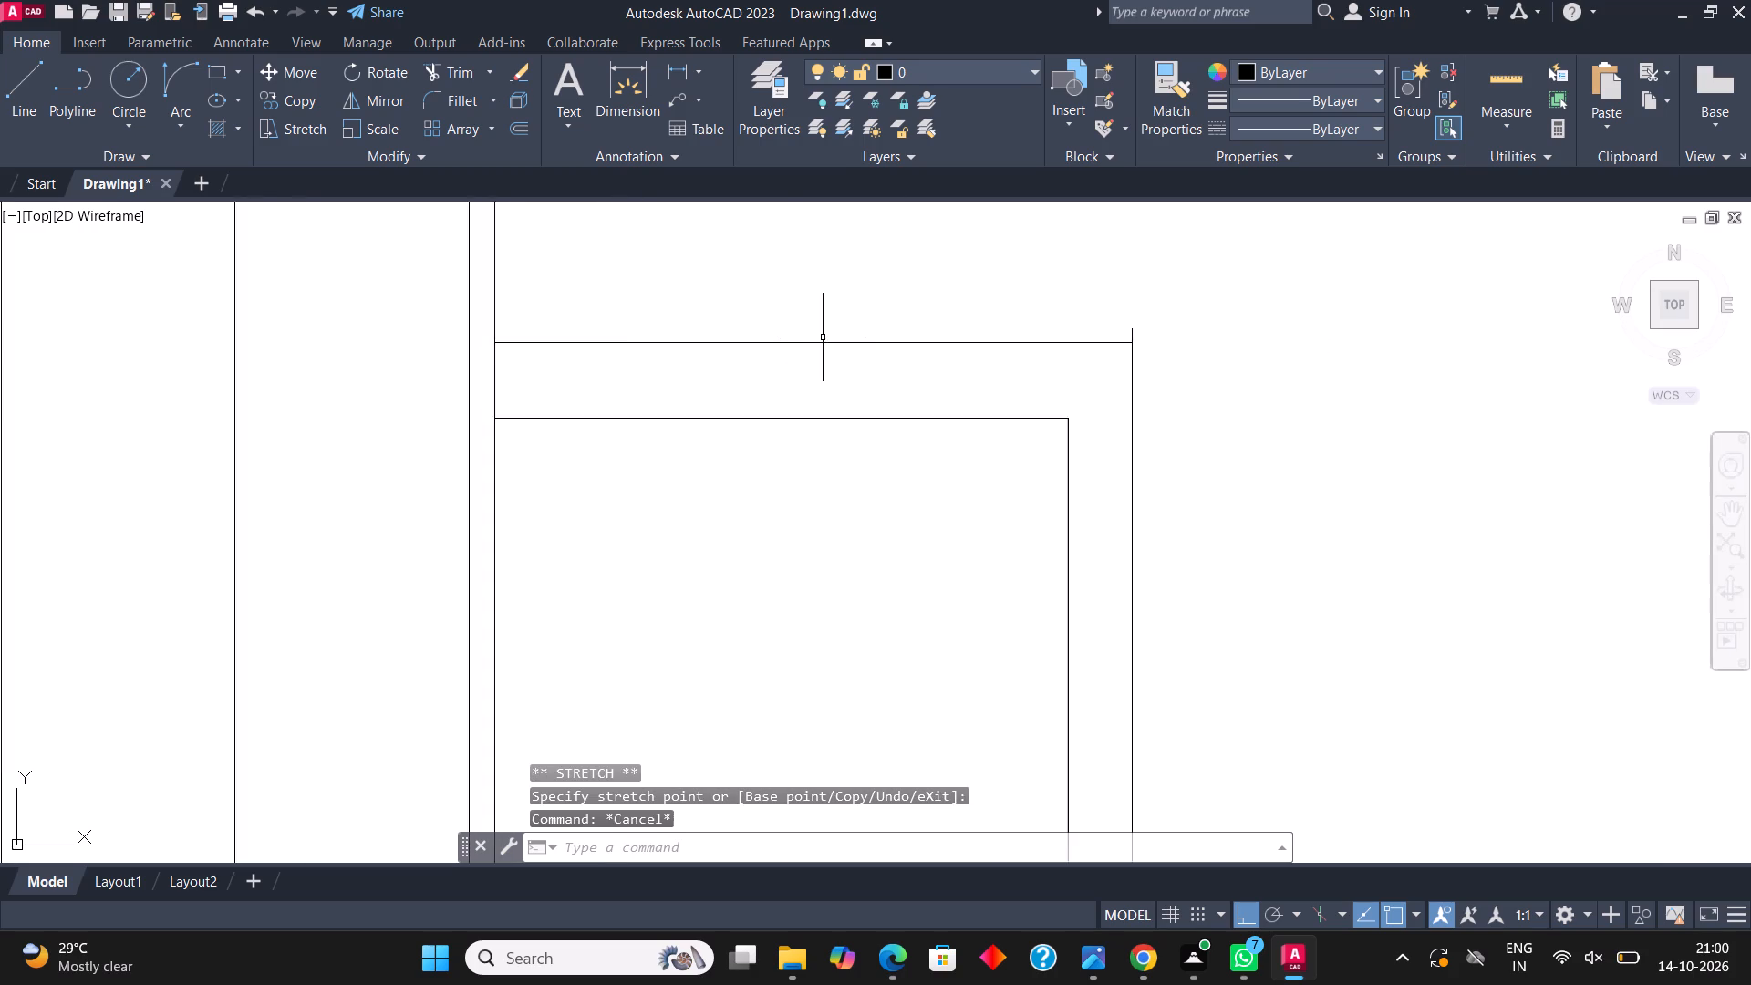
scroll(957, 338, "up", 2)
left_click(461, 67)
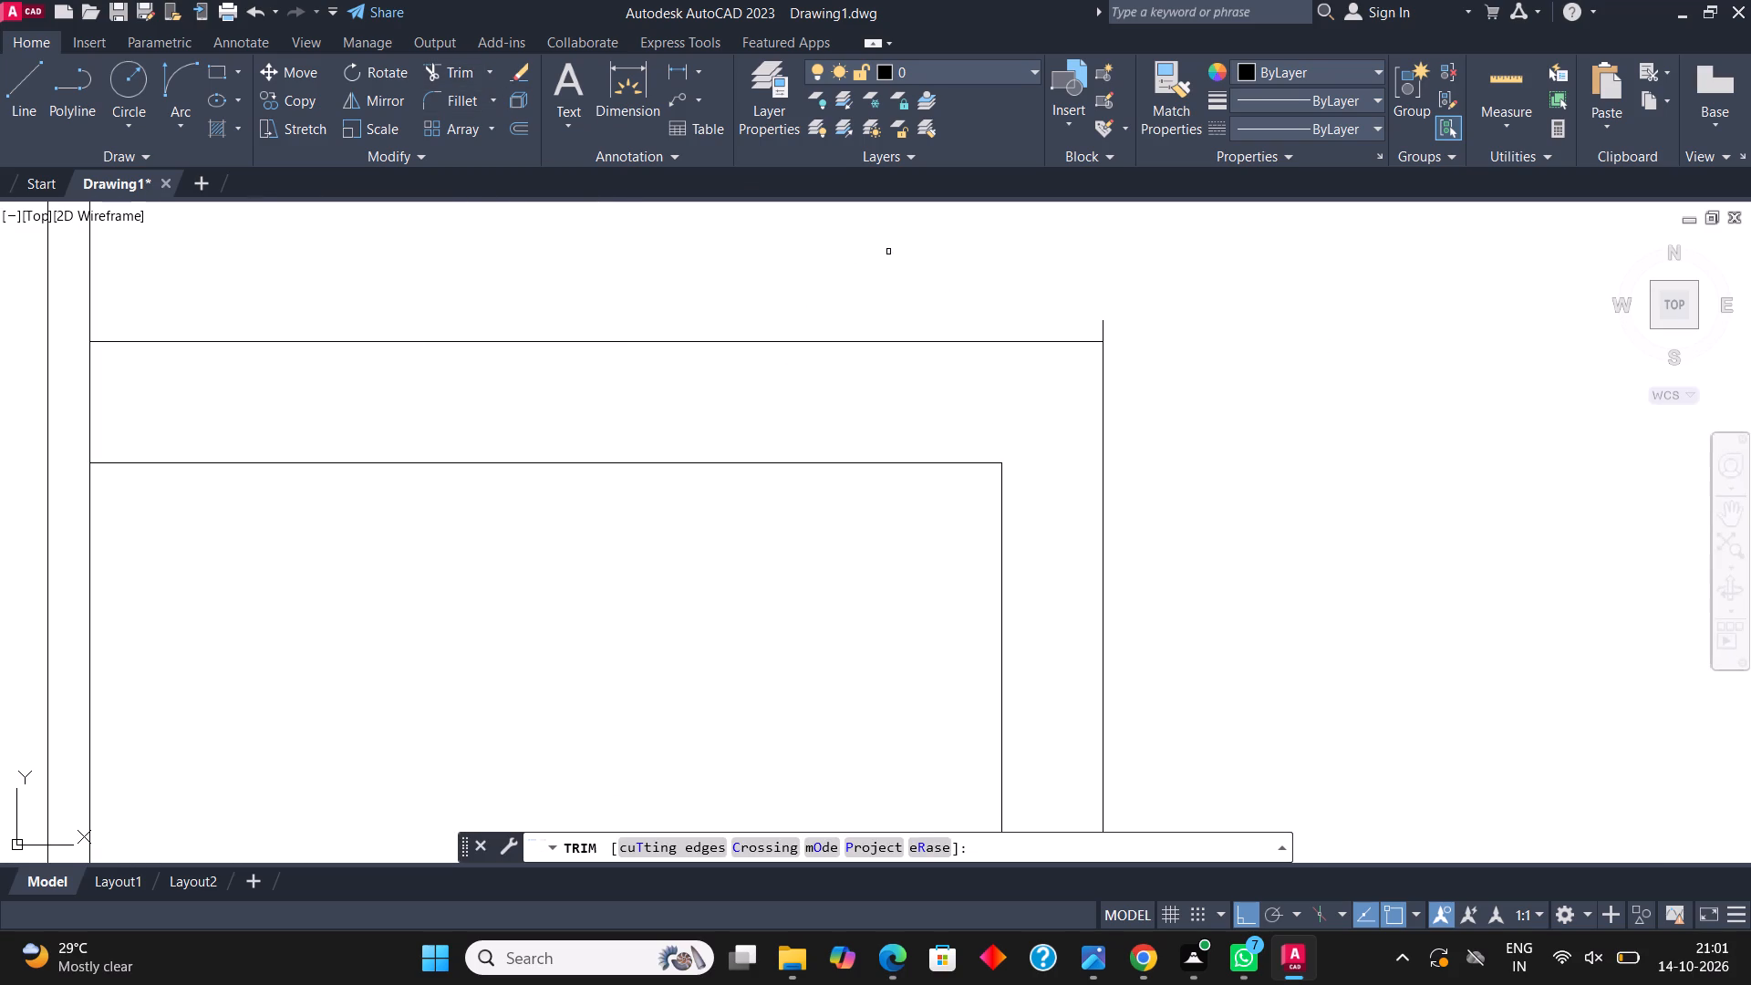
left_click_drag(1081, 323, 1167, 335)
scroll(964, 307, "down", 3)
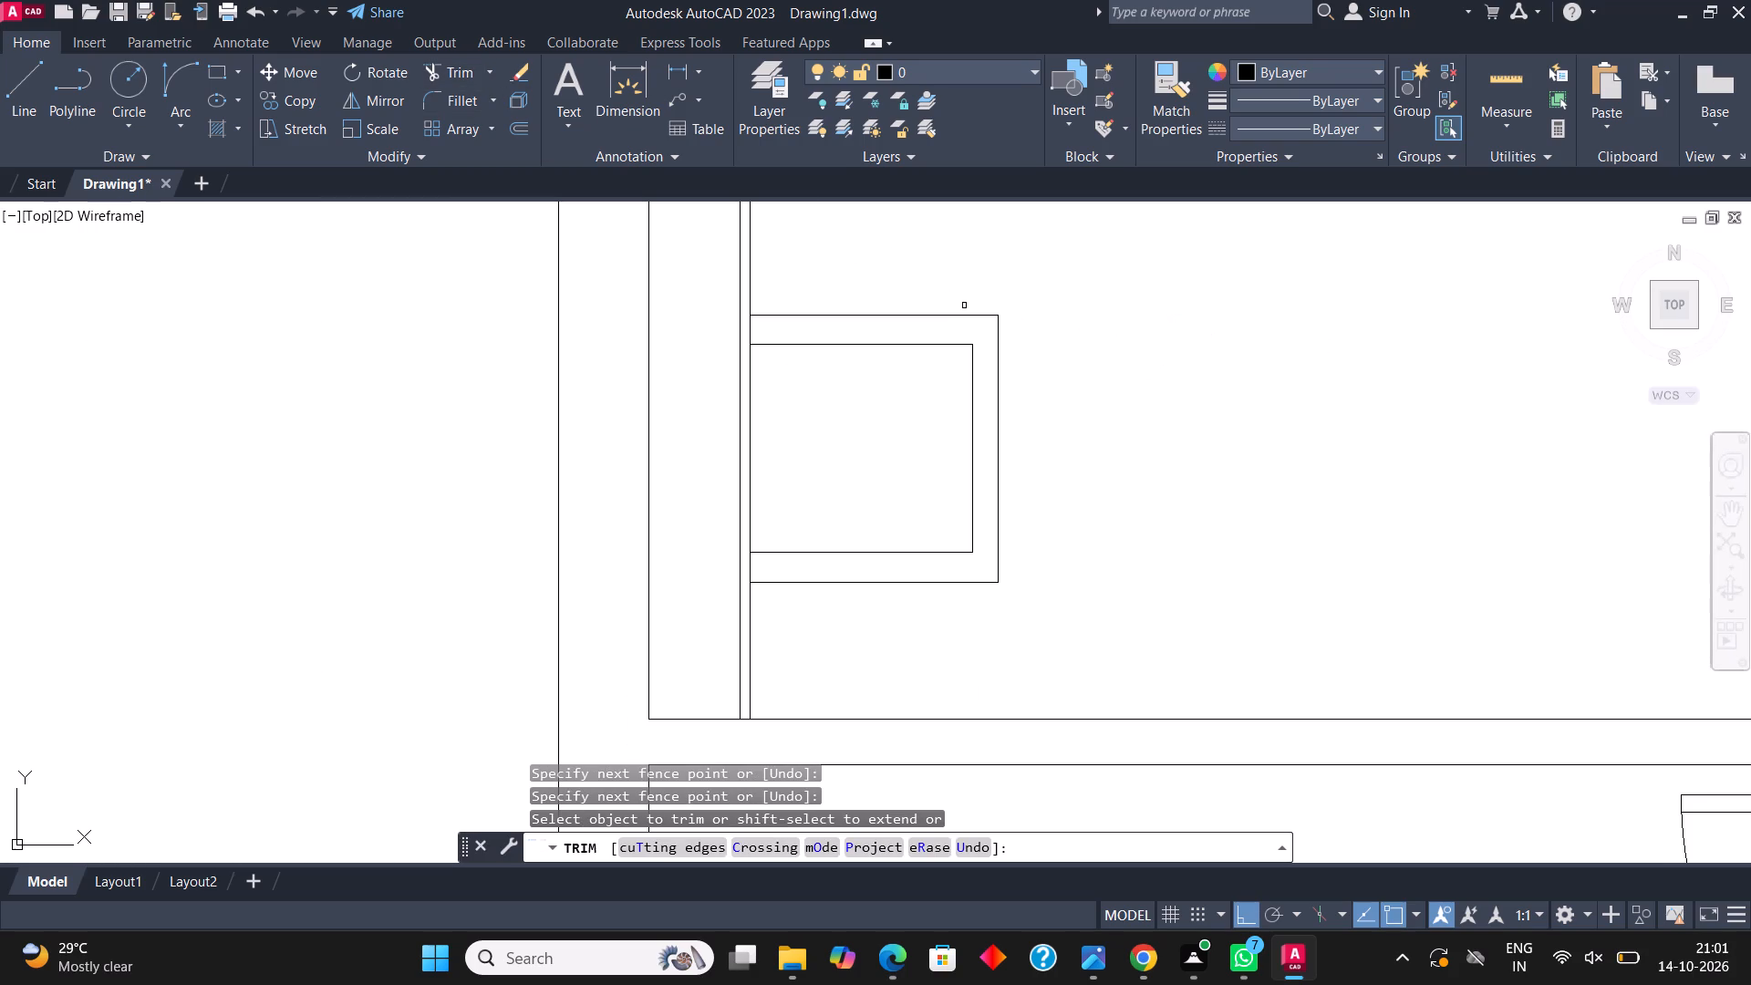
key("Escape")
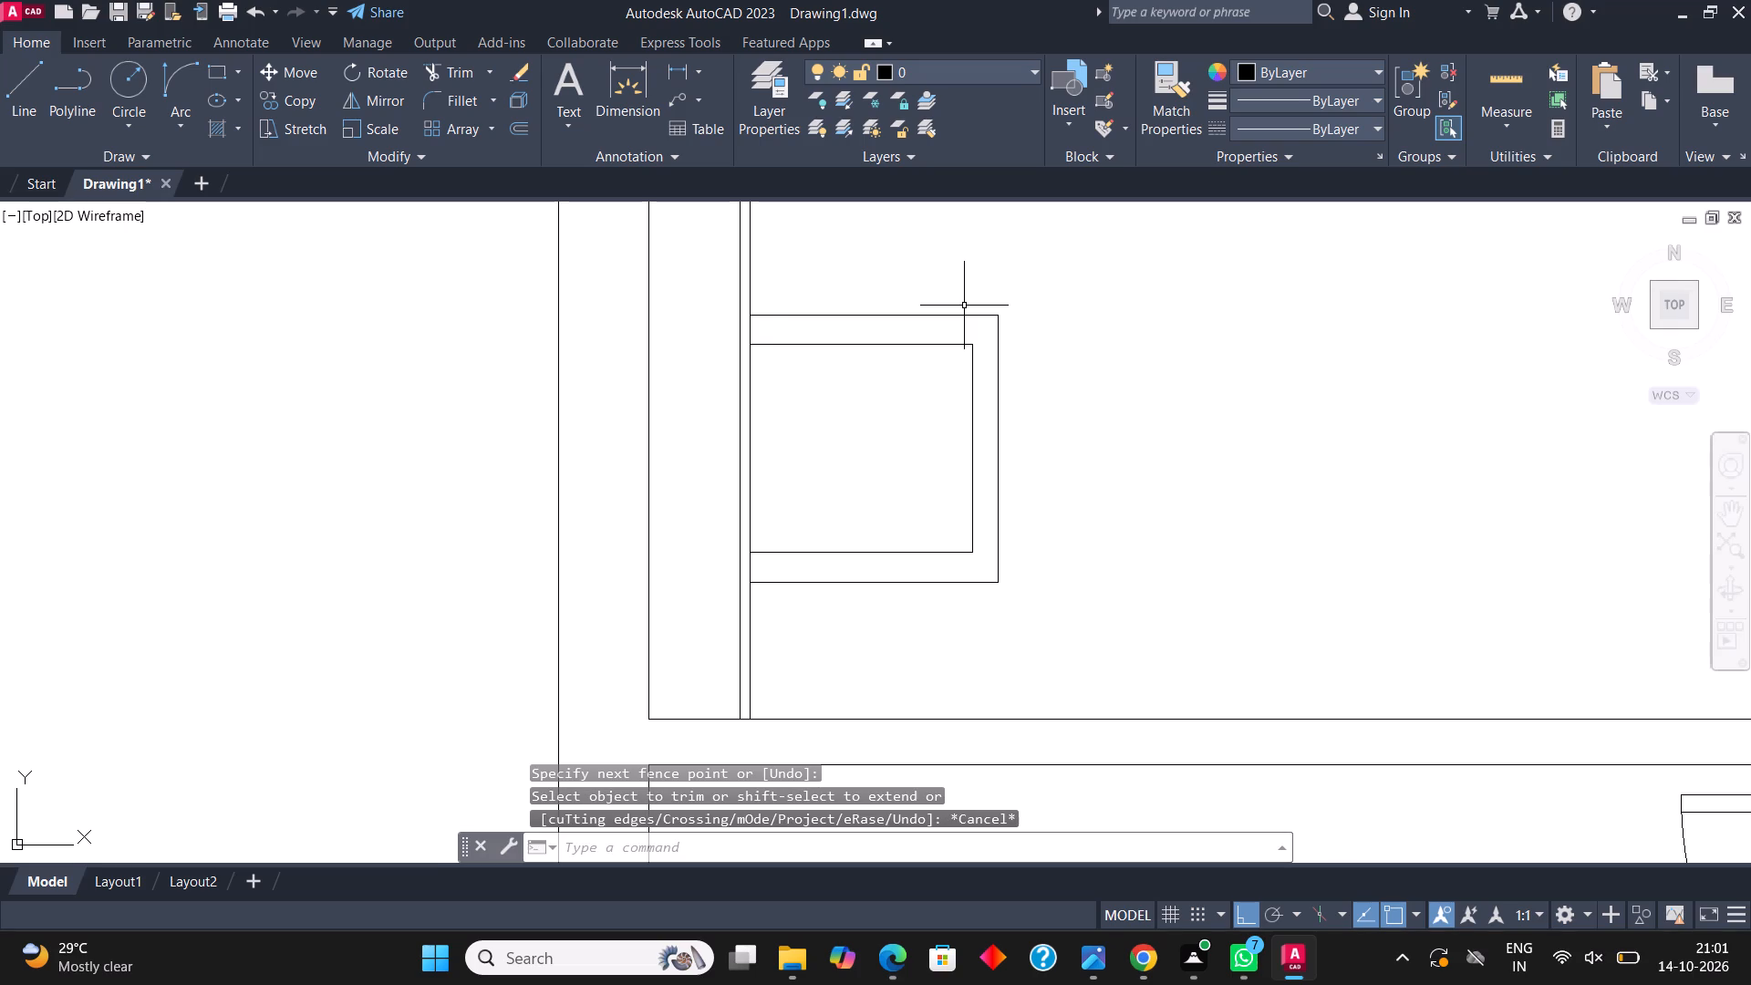
Draw a long, shallow rectangle along the bedroom's lower wall, between the narrow table and the door.
scroll(670, 499, "down", 4)
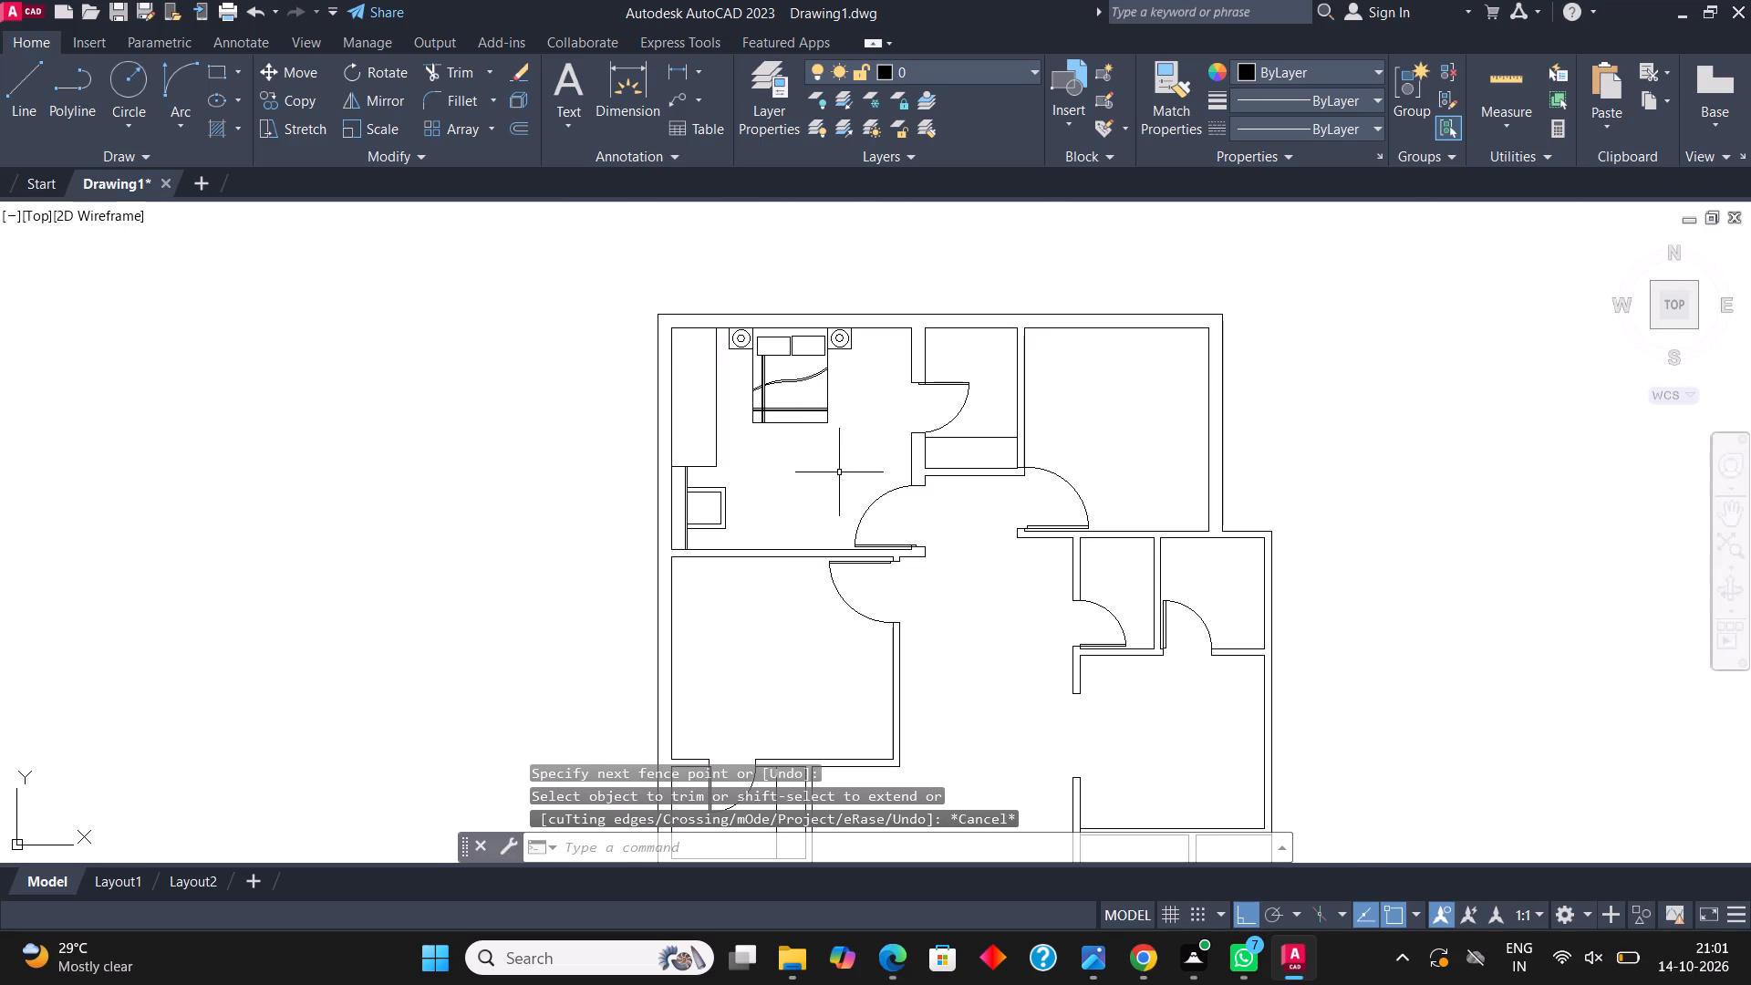
scroll(768, 526, "up", 2)
middle_click_drag(756, 526, 628, 555)
scroll(628, 555, "up", 1)
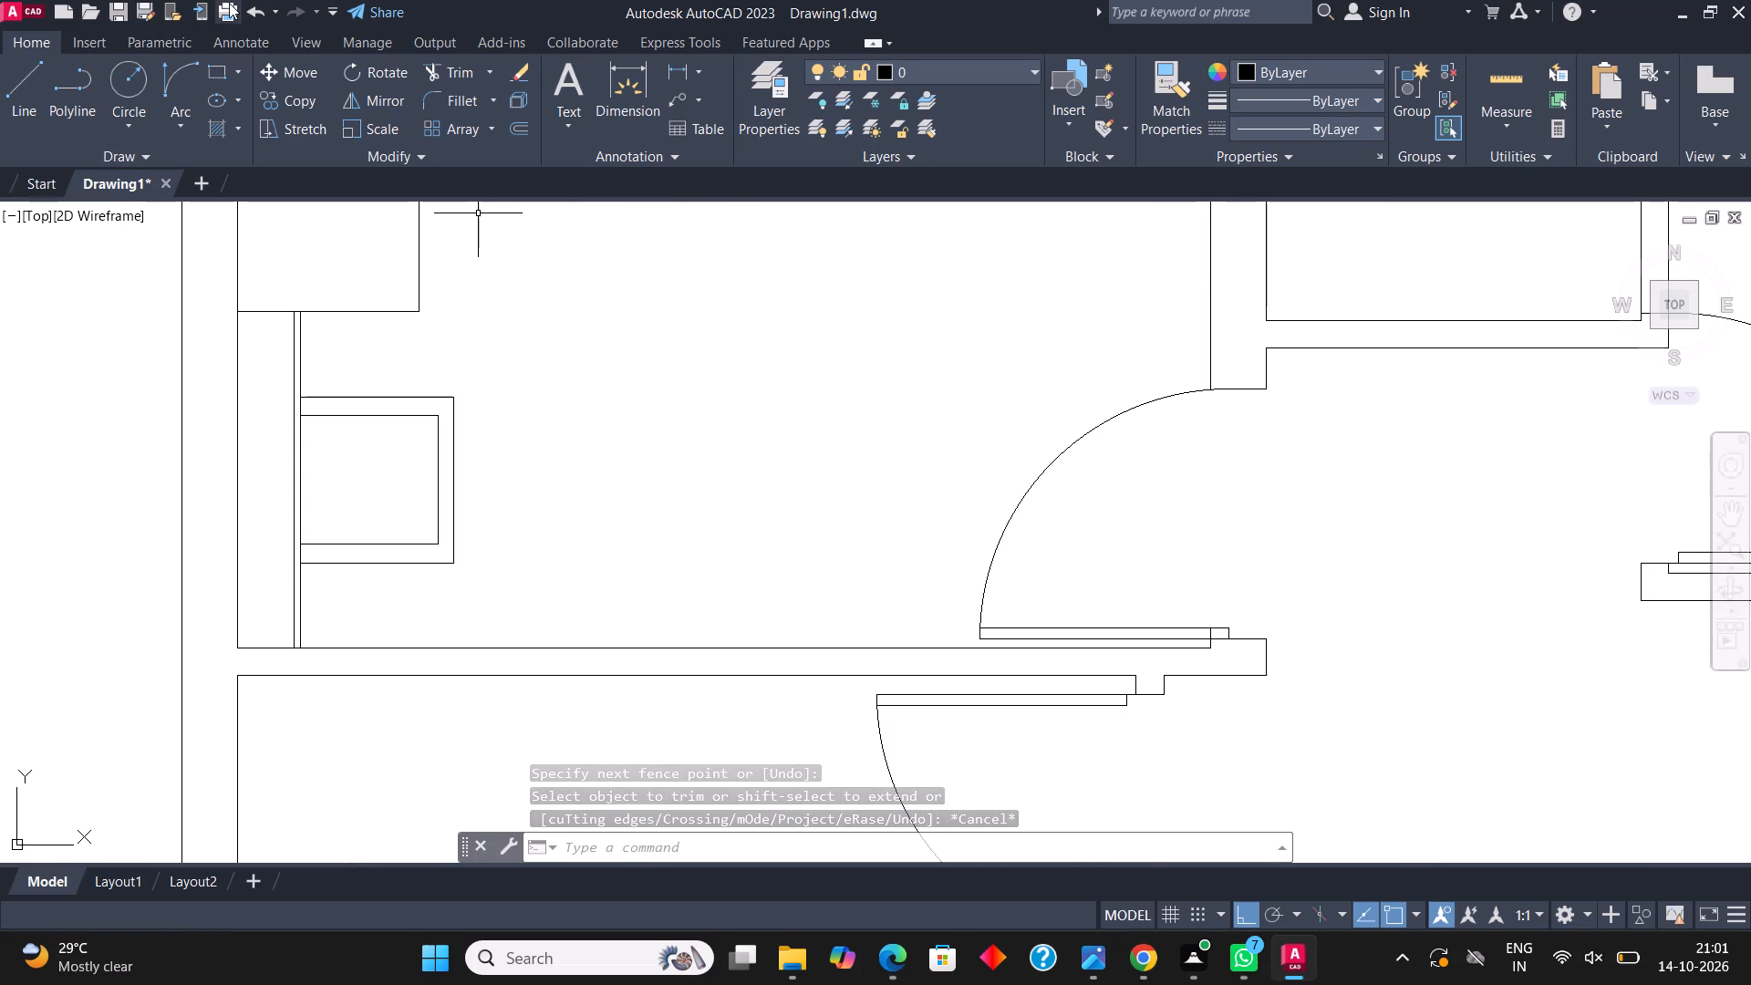
left_click(211, 67)
left_click(544, 640)
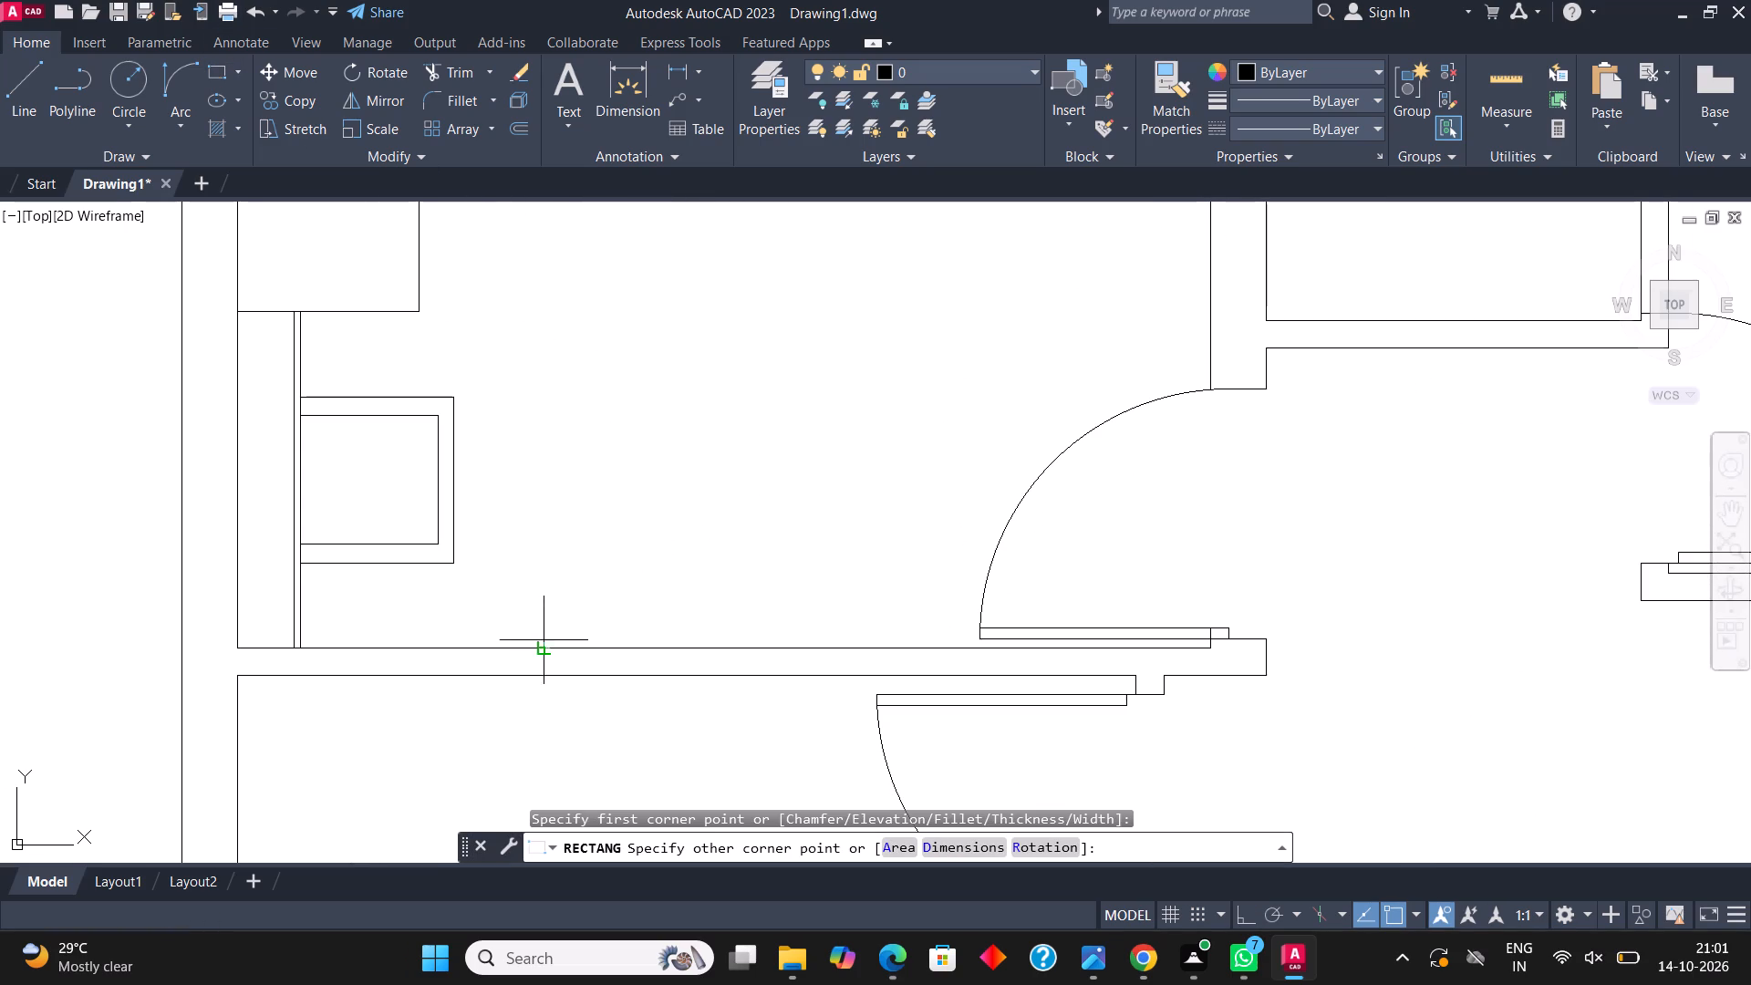
left_click(916, 608)
Copy the upward-facing toilet block from the symbols beside the plan to the empty space on its right.
scroll(916, 556, "down", 3)
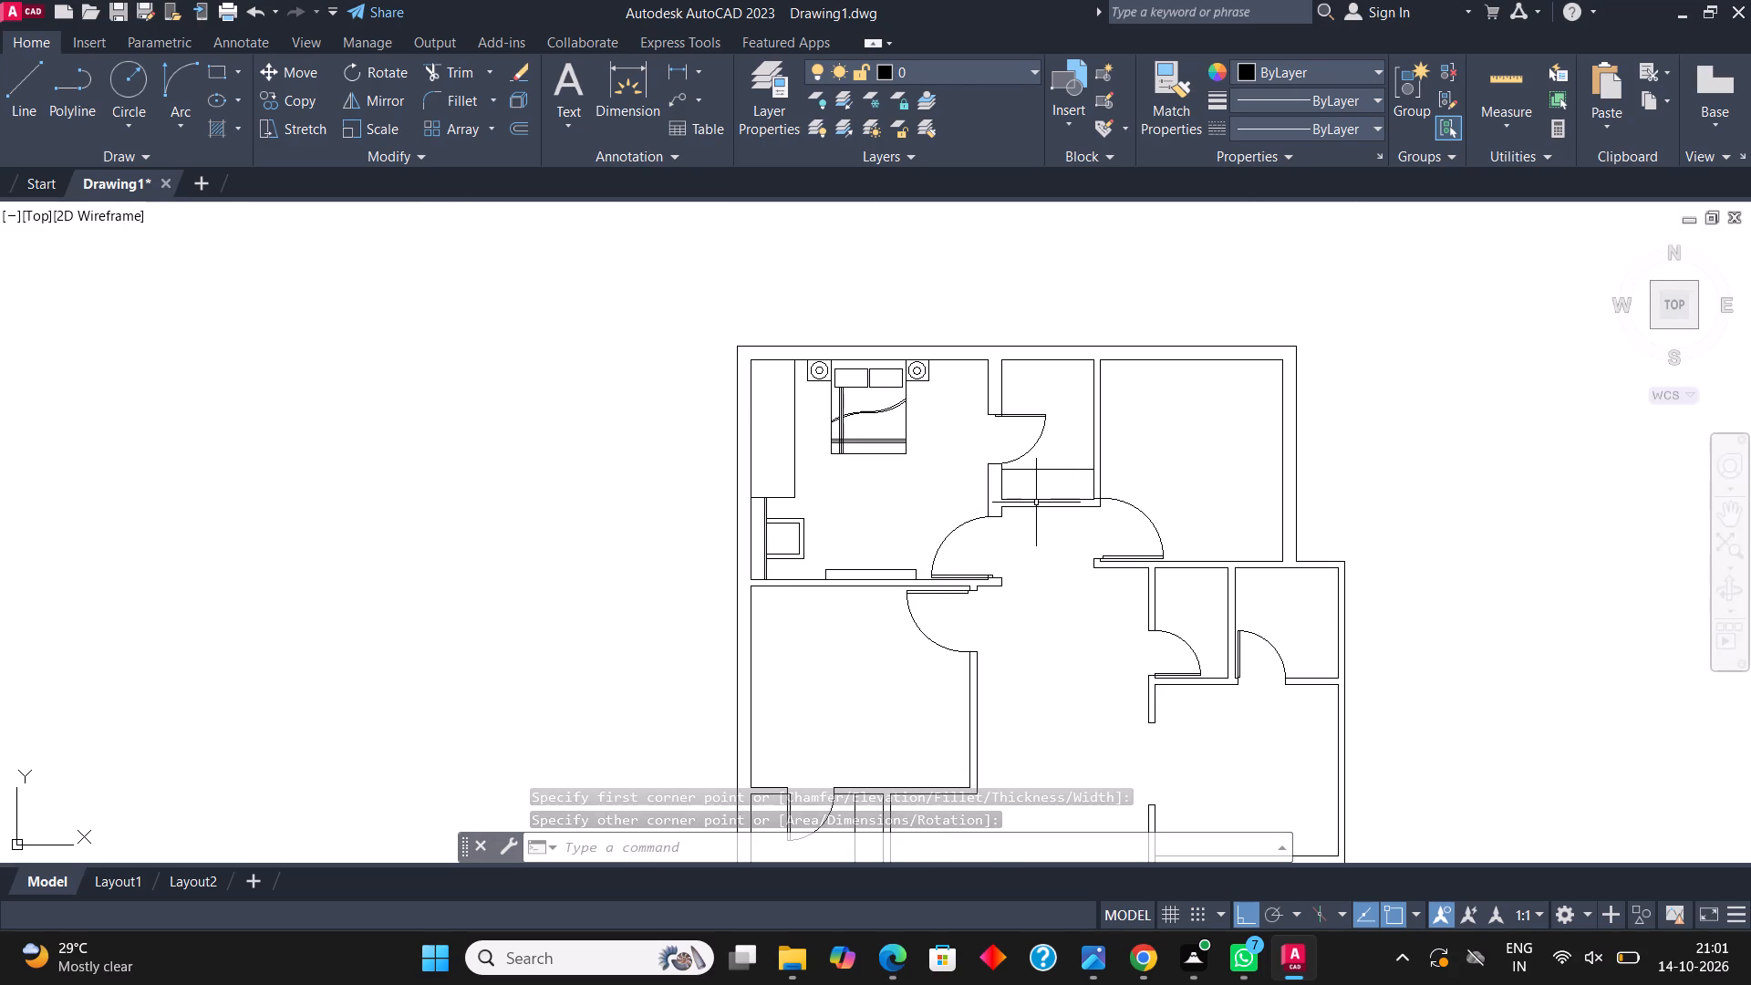
scroll(637, 580, "down", 2)
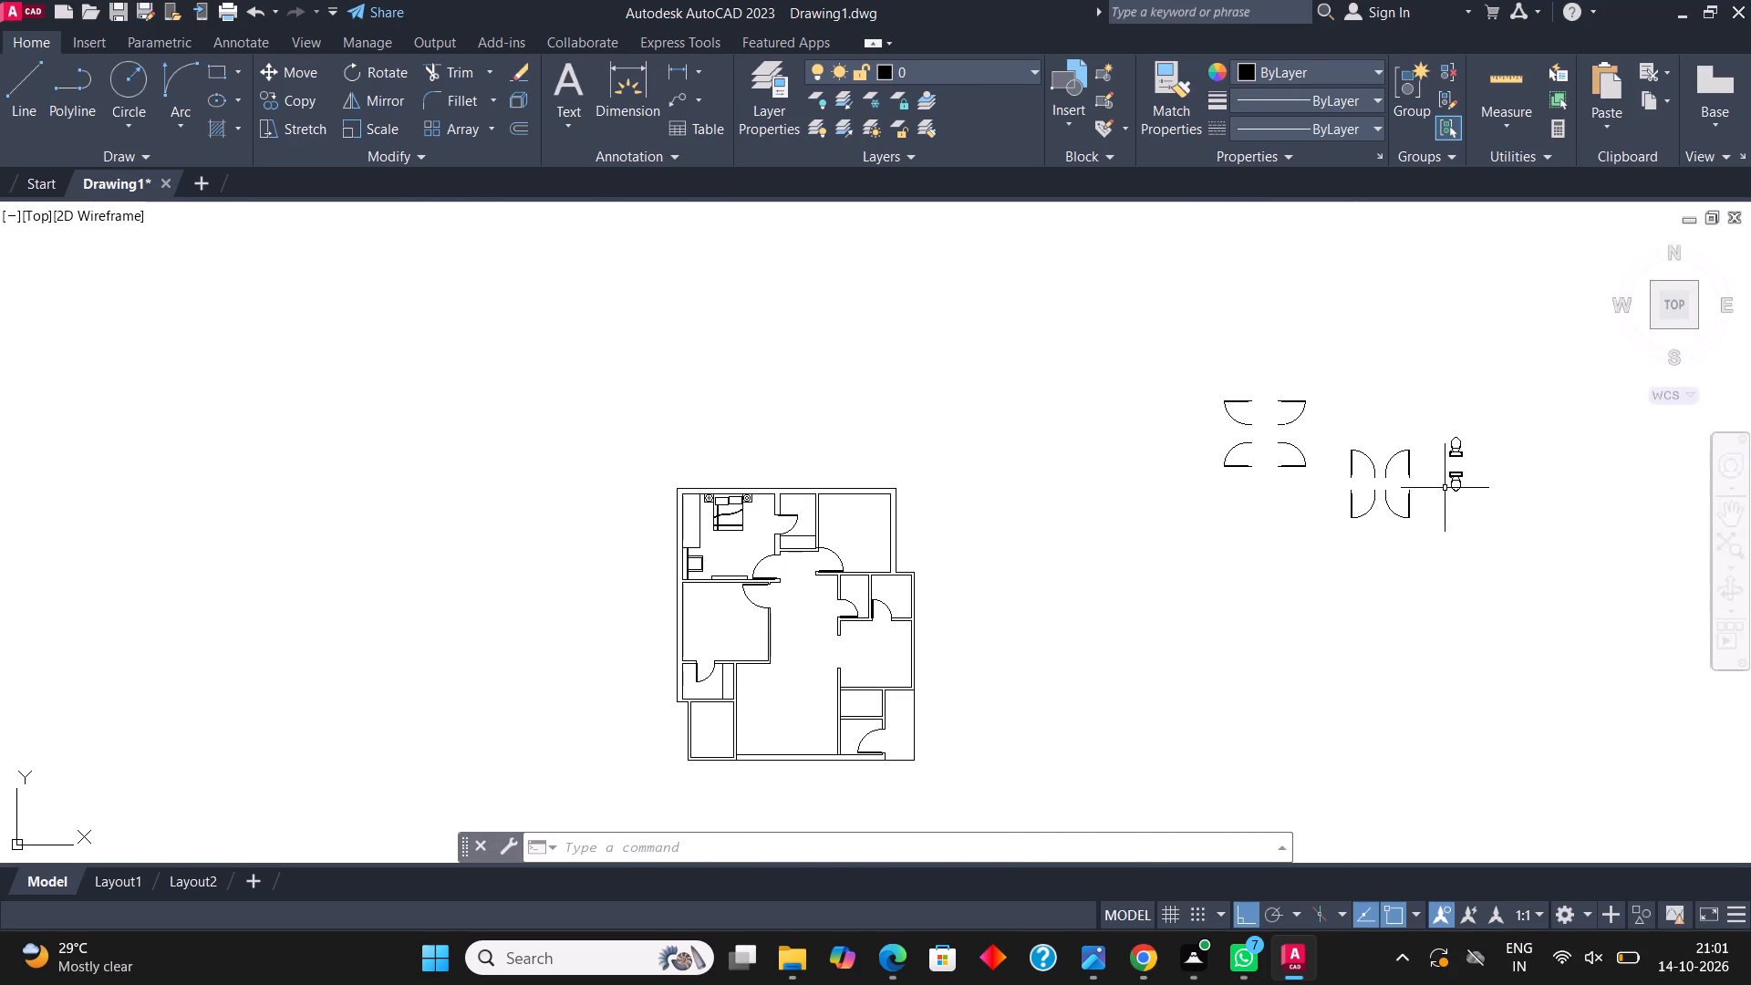
scroll(1445, 486, "up", 2)
middle_click_drag(1397, 480, 885, 590)
left_click(1031, 505)
left_click(858, 454)
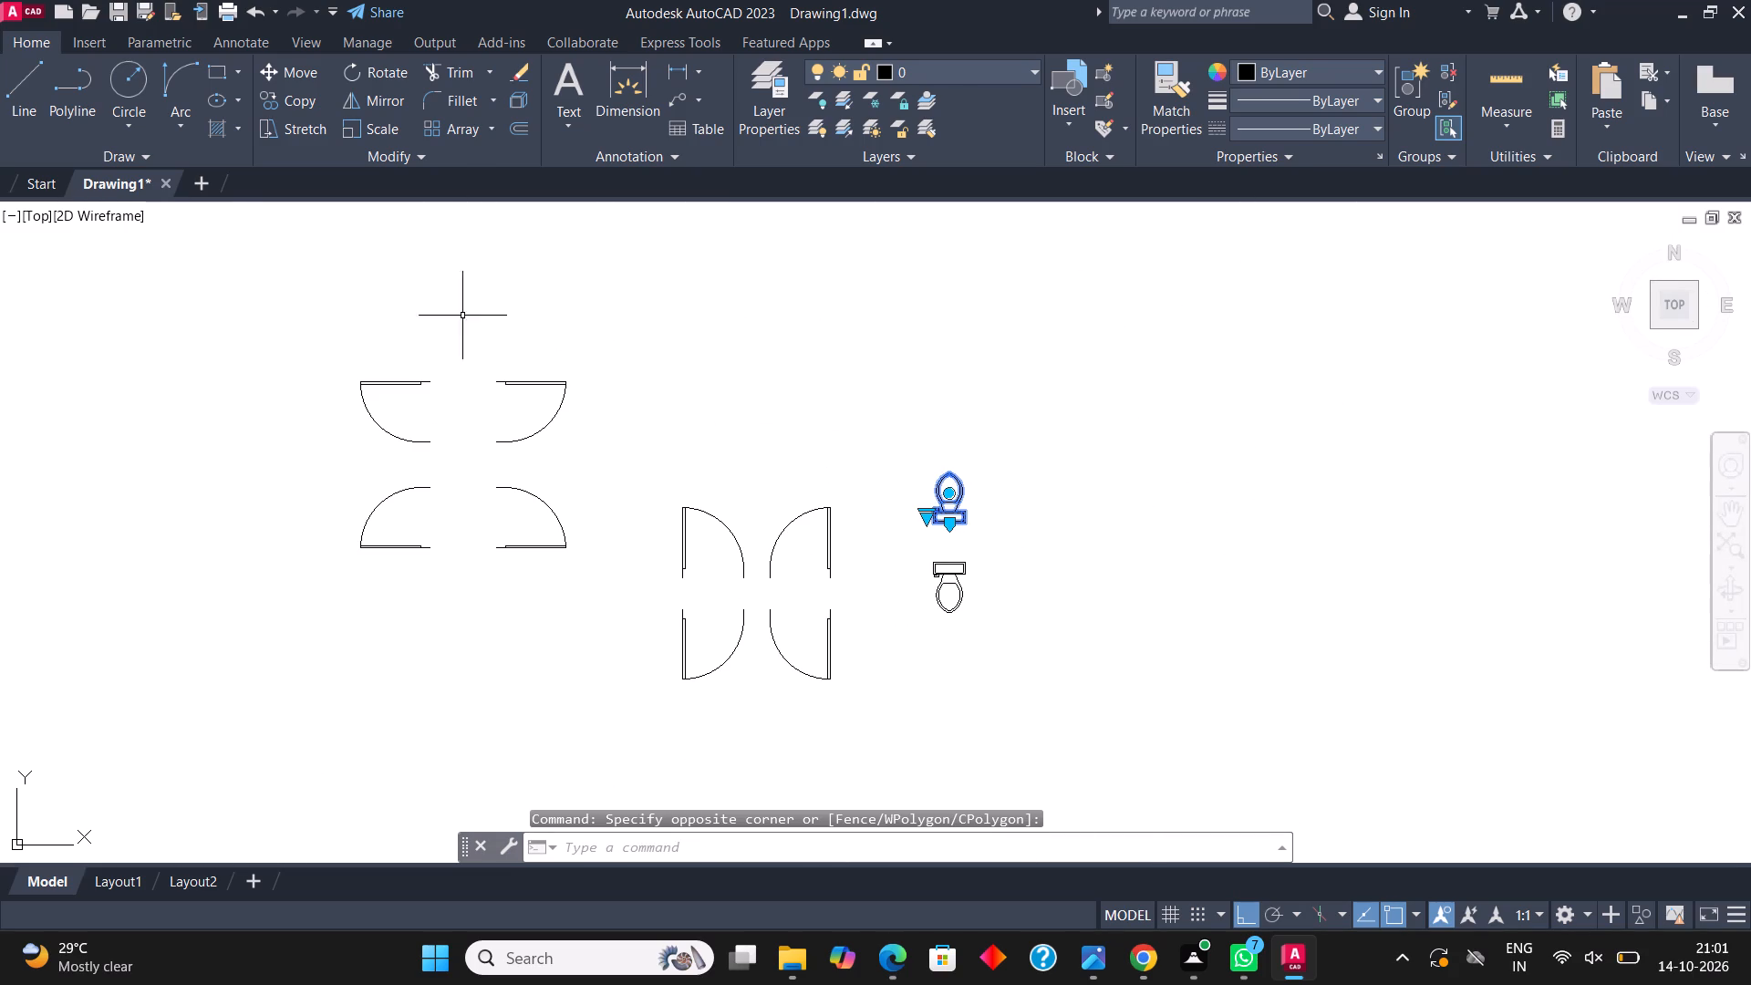
left_click(293, 92)
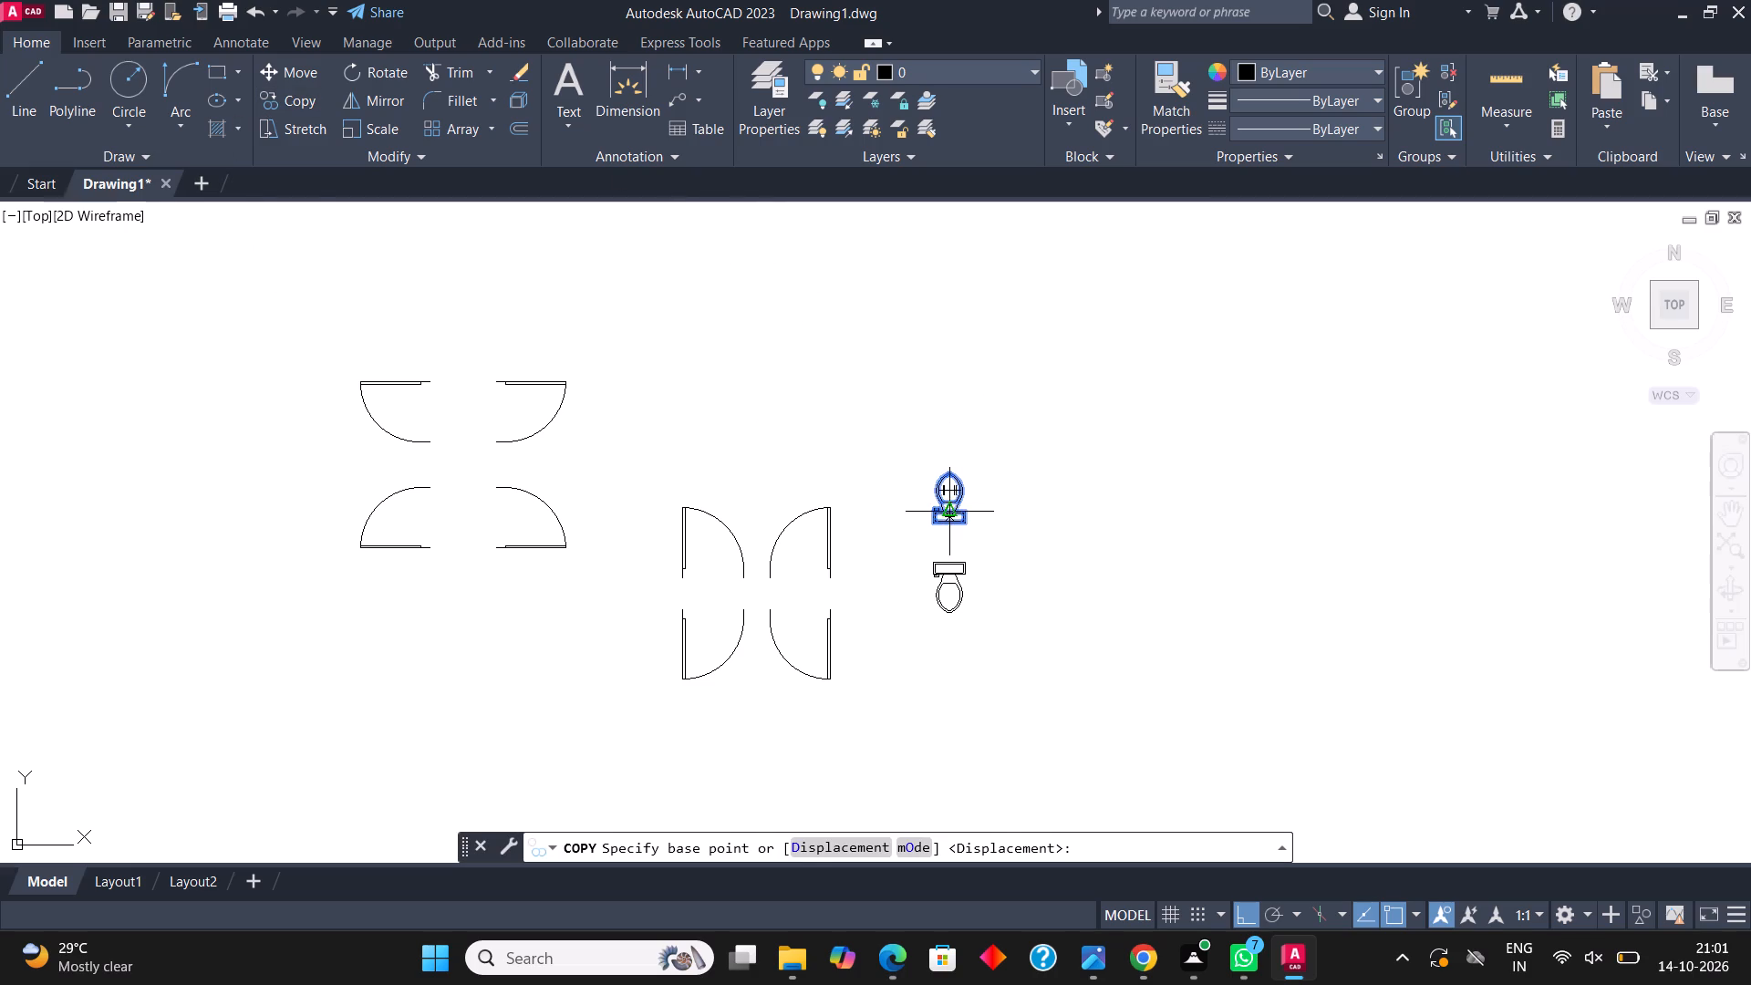
left_click(949, 511)
left_click(1197, 523)
key("Escape")
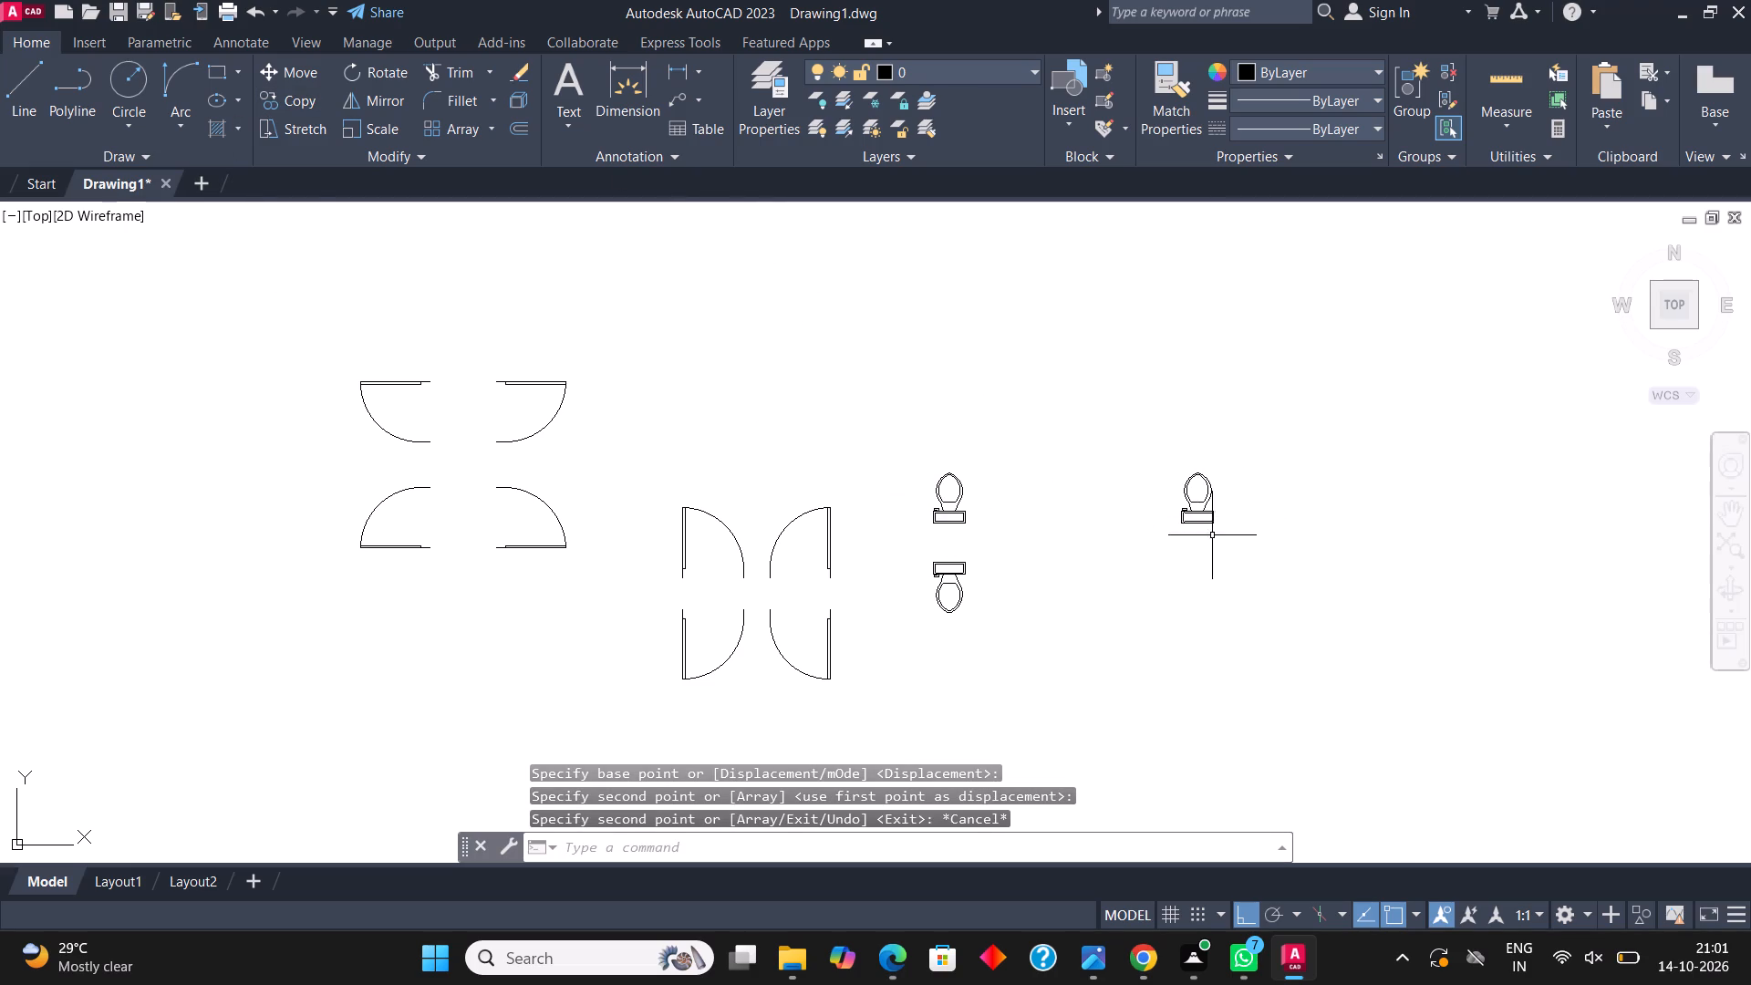
Rotate the copied toilet 90° counter-clockwise so its bowl faces left.
left_click_drag(1262, 569, 1251, 551)
left_click(1168, 403)
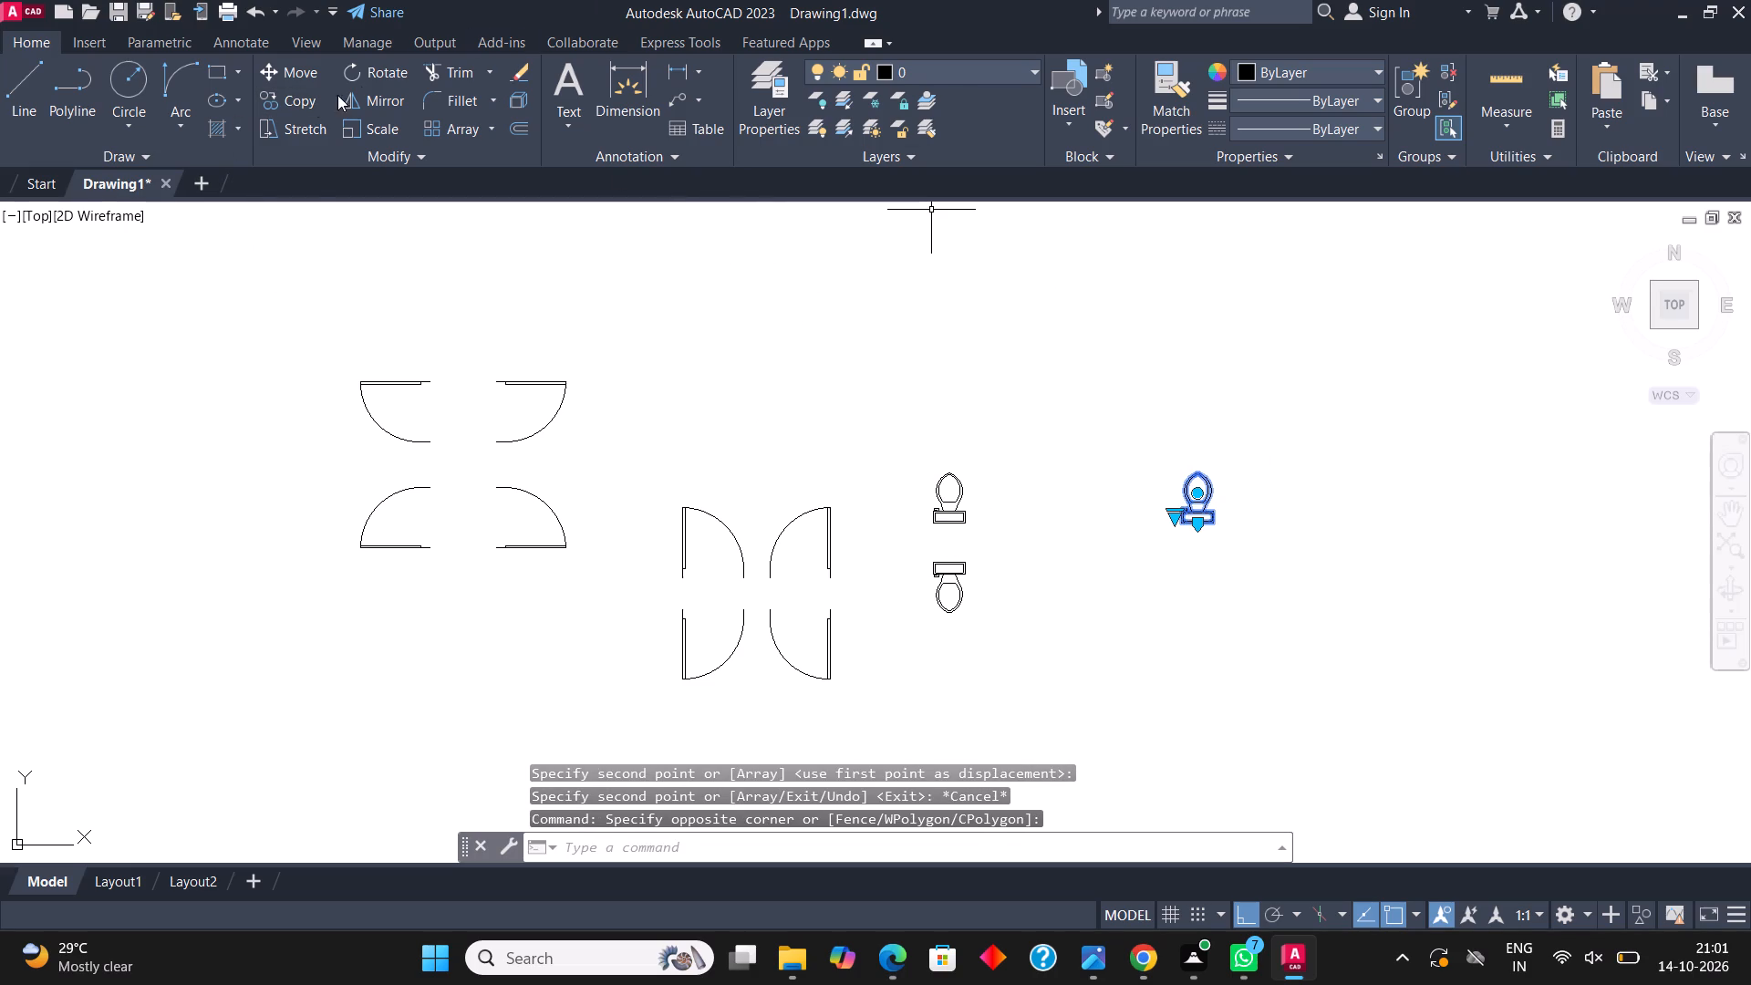
left_click(381, 62)
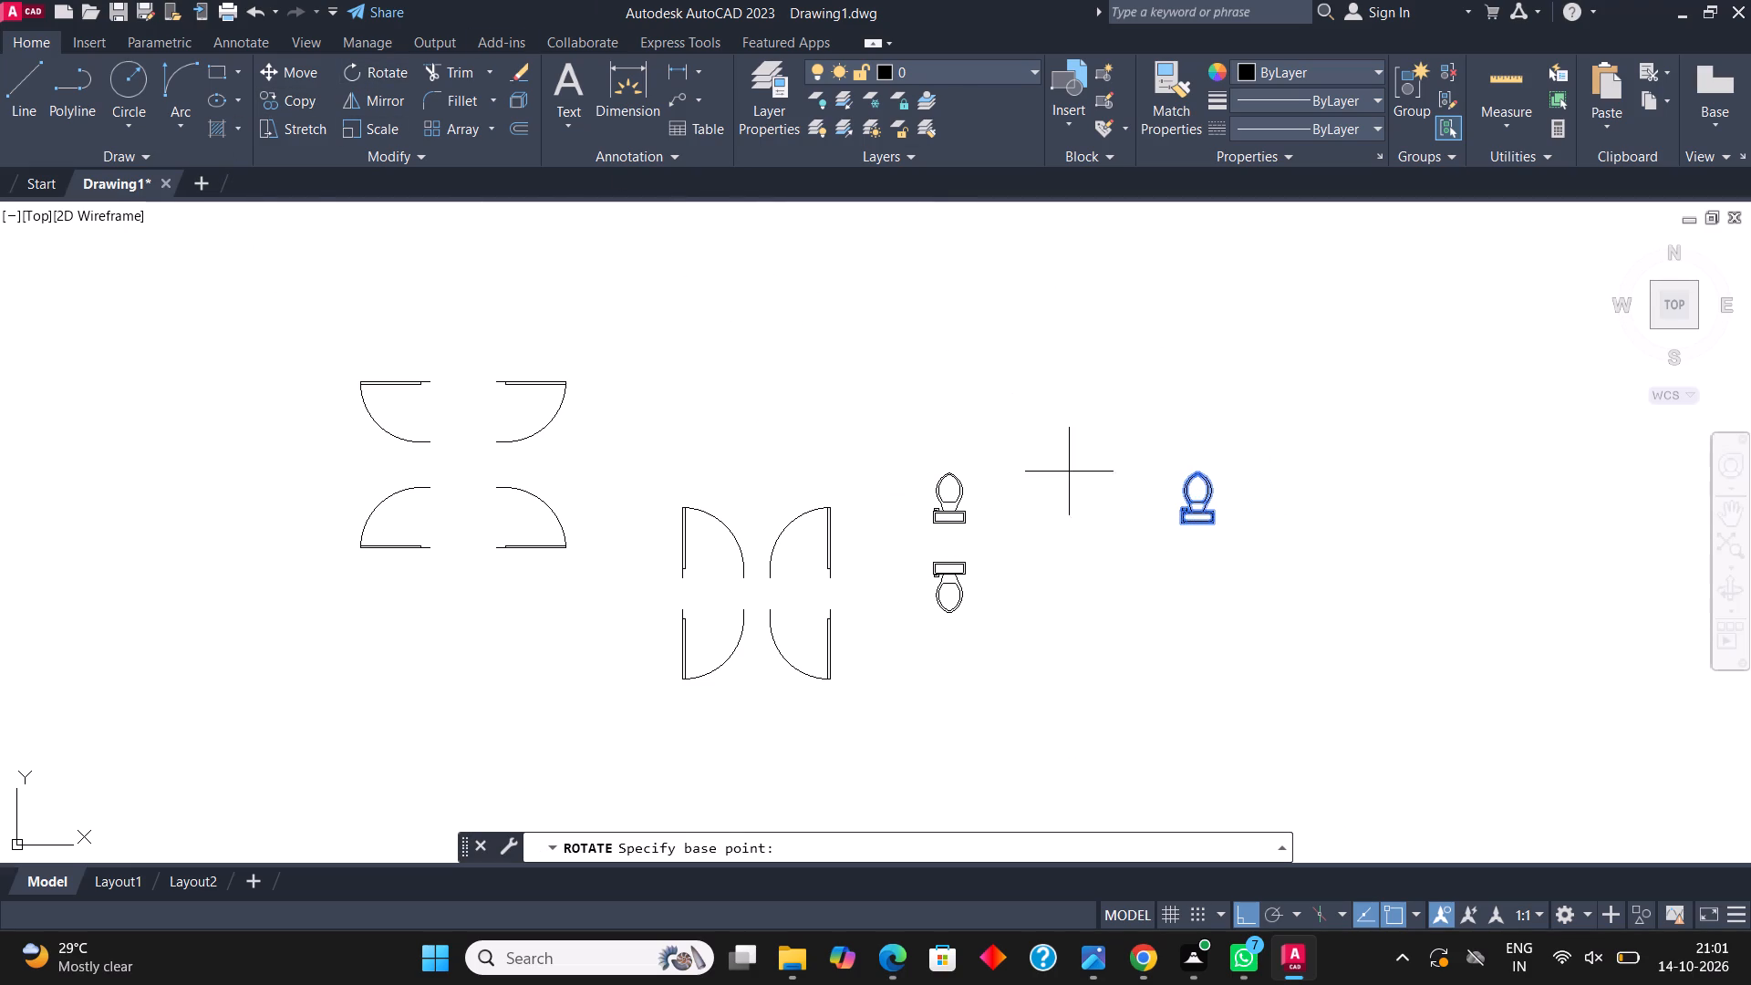
left_click(1177, 502)
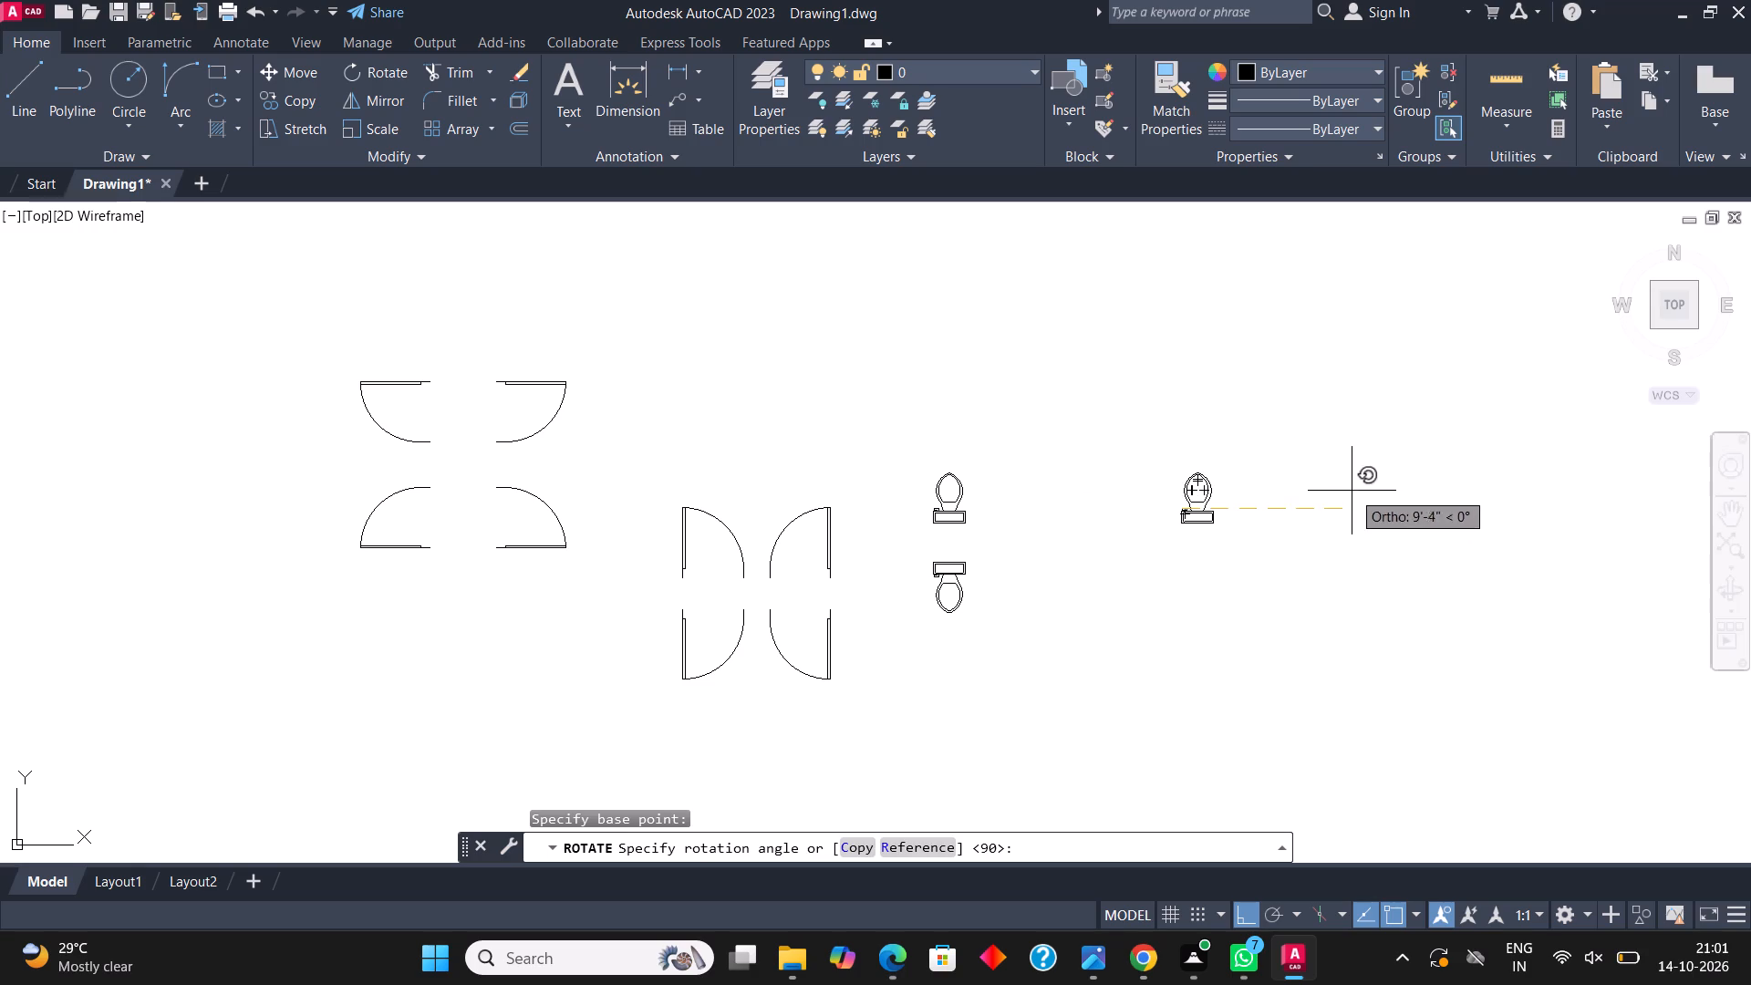
left_click(1123, 391)
Mirror the left-facing toilet about a vertical line on its tank side, keeping the source object.
left_click(1192, 527)
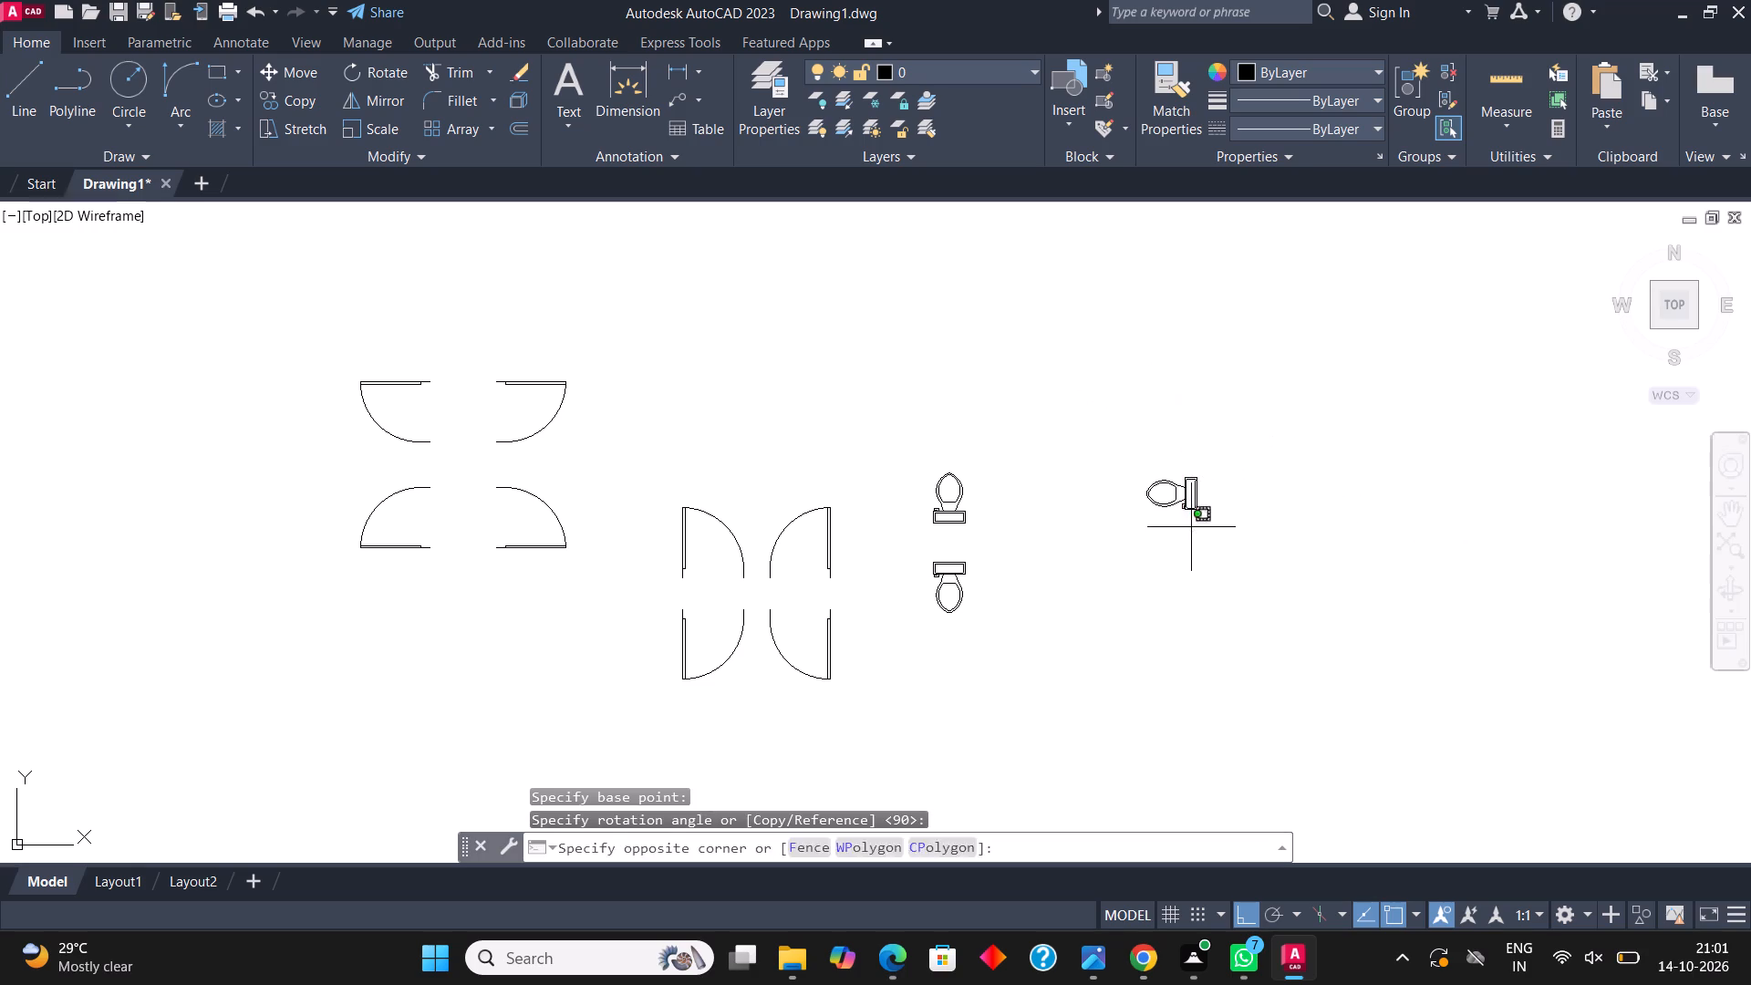
left_click(1155, 472)
left_click(381, 92)
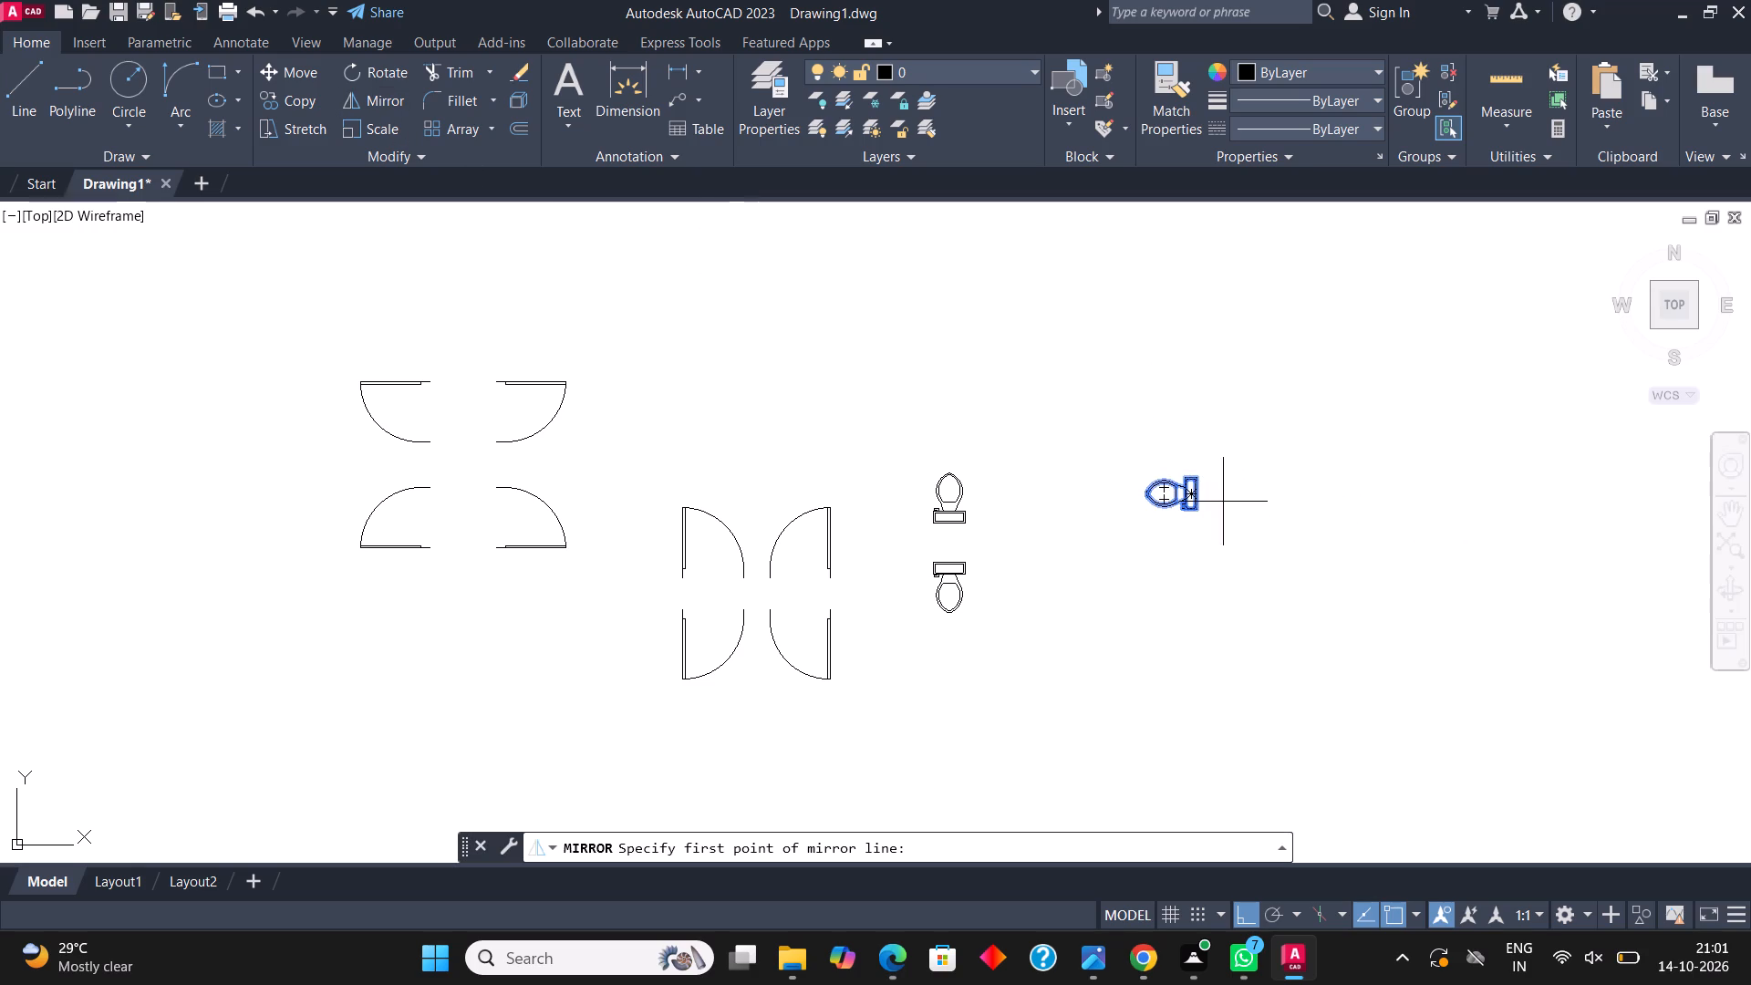
left_click(1225, 485)
left_click(1235, 554)
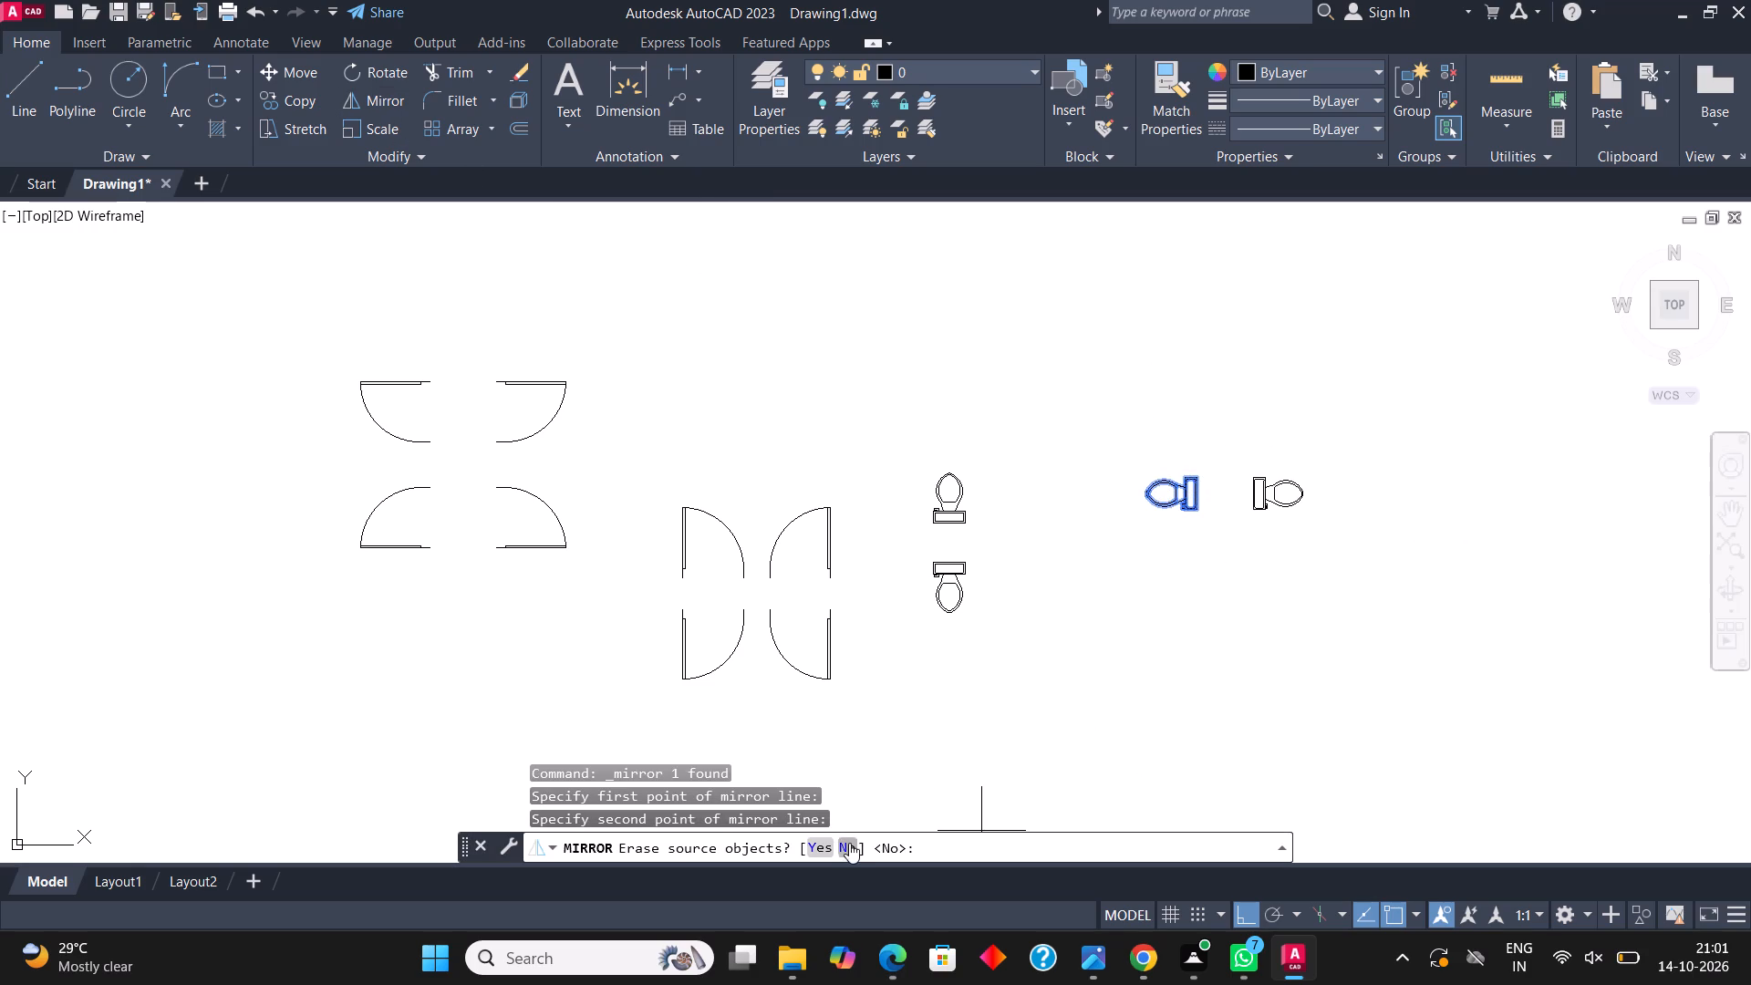
left_click(845, 843)
Copy the left-facing toilet into the upper bathroom, its tank against the right wall just above the counter.
left_click(1197, 485)
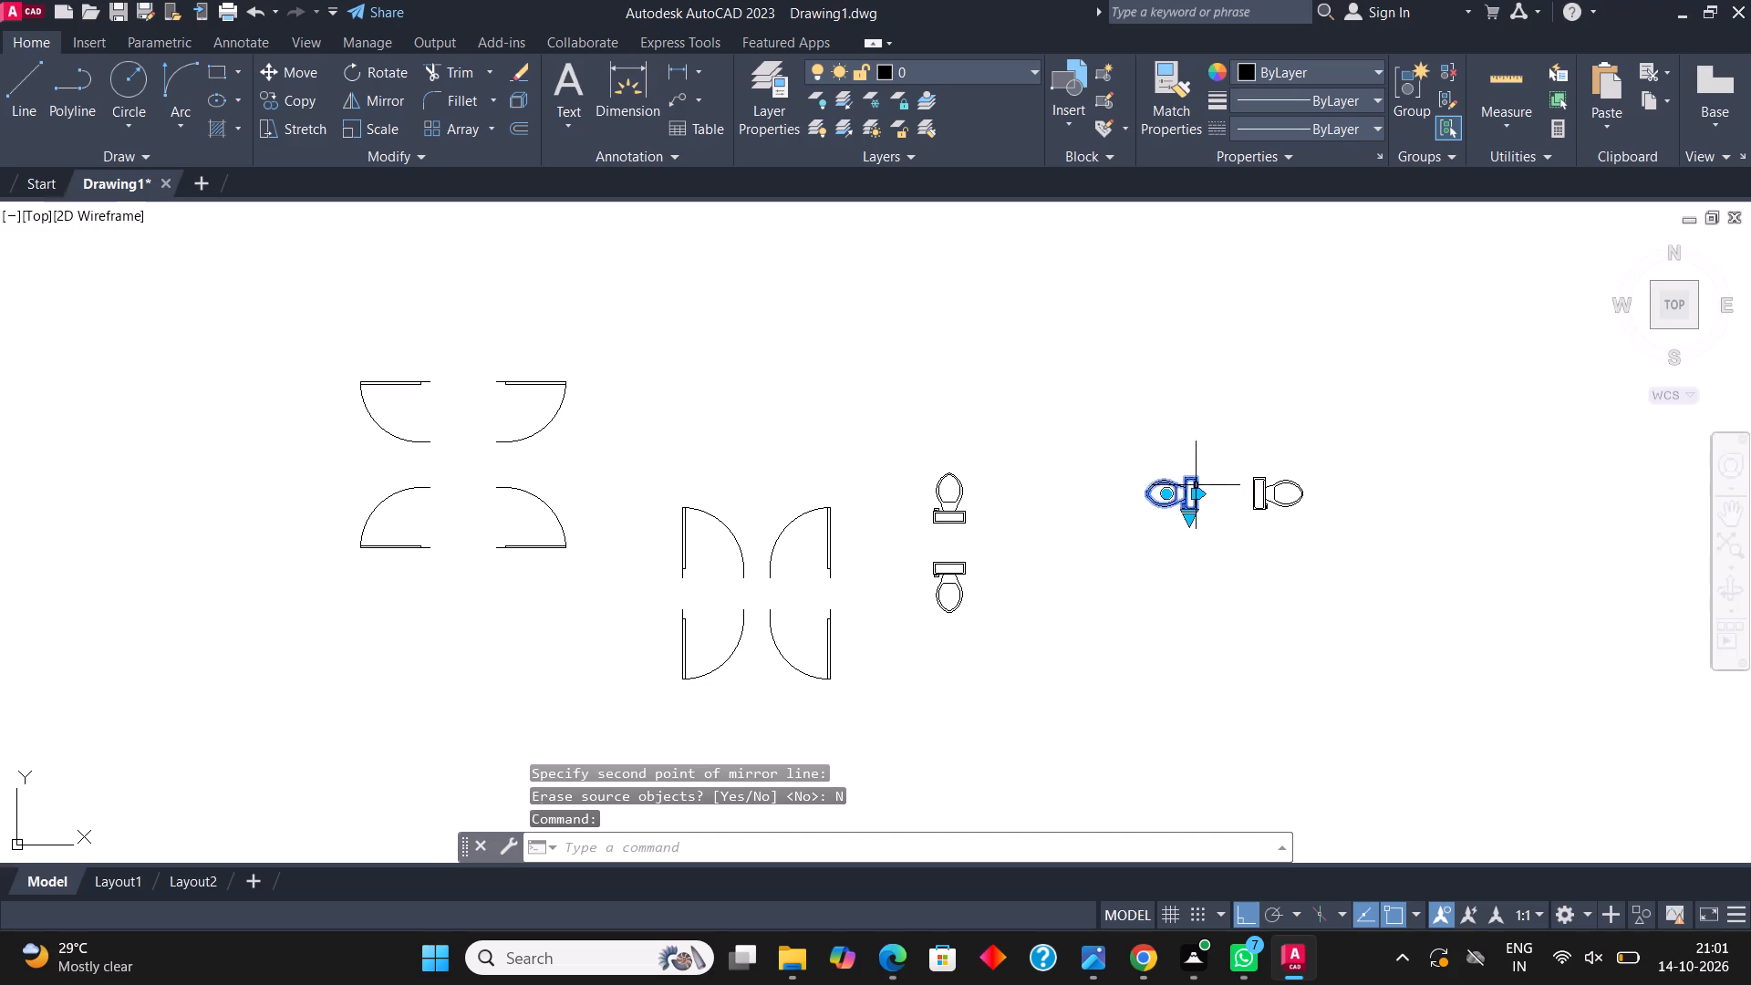
left_click(316, 101)
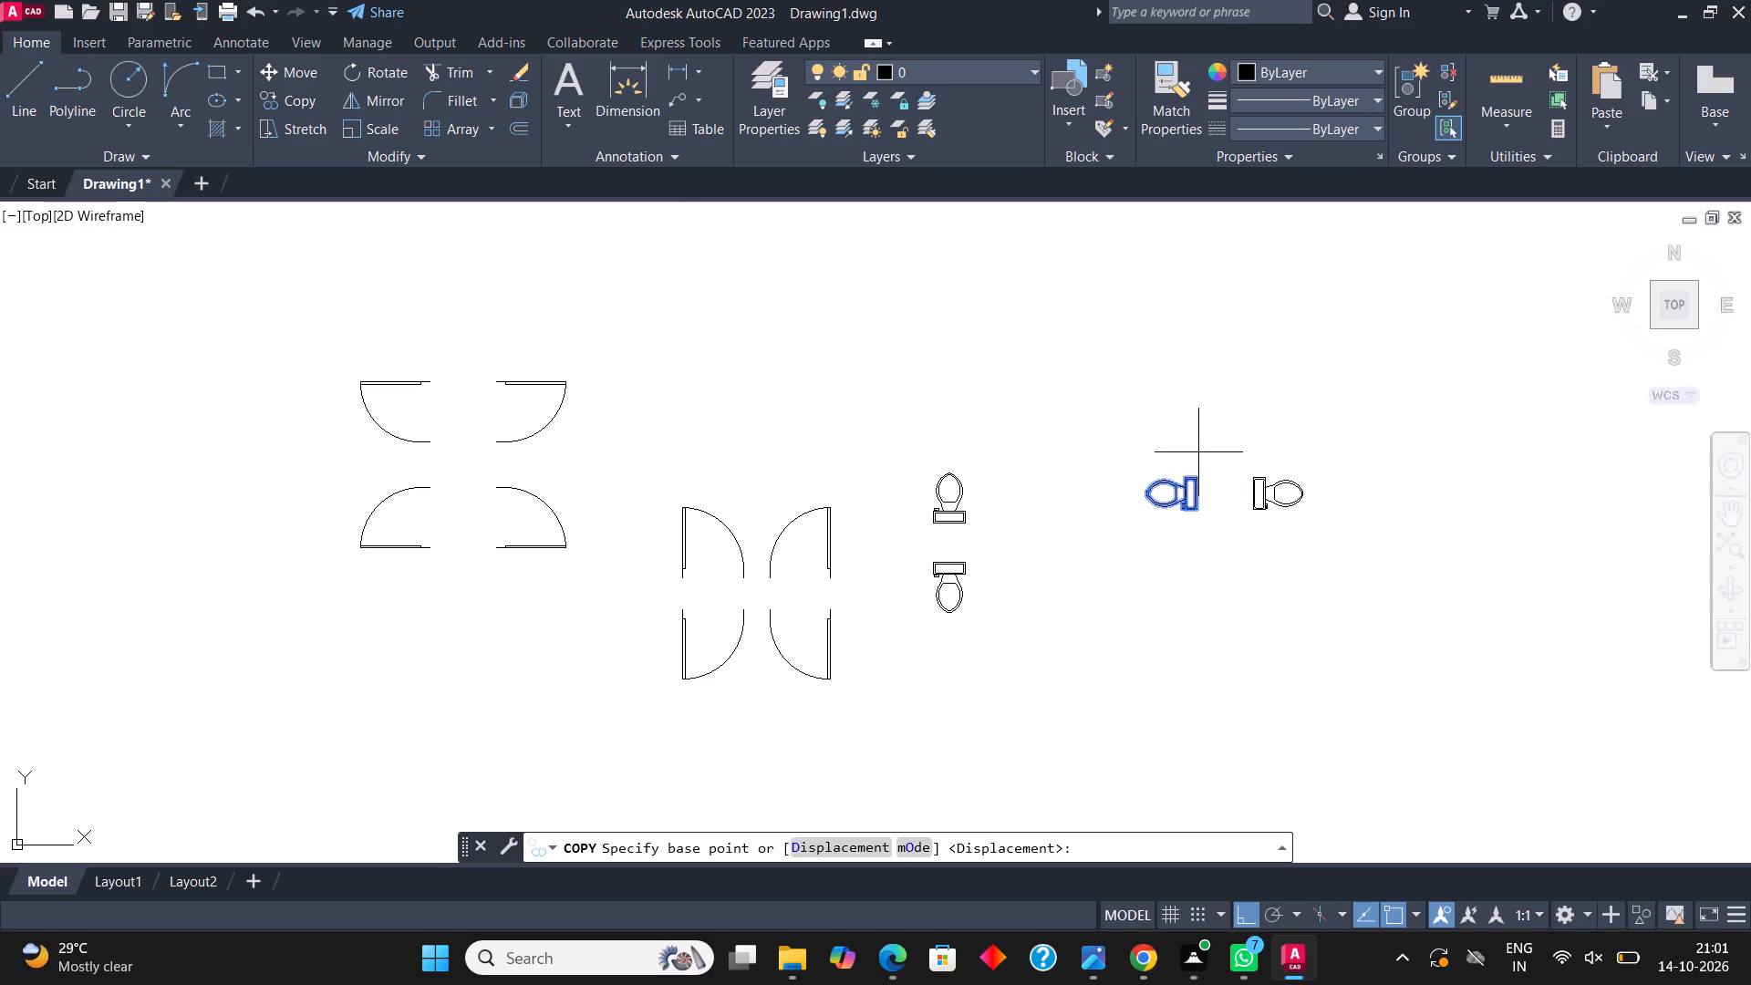
left_click(1200, 473)
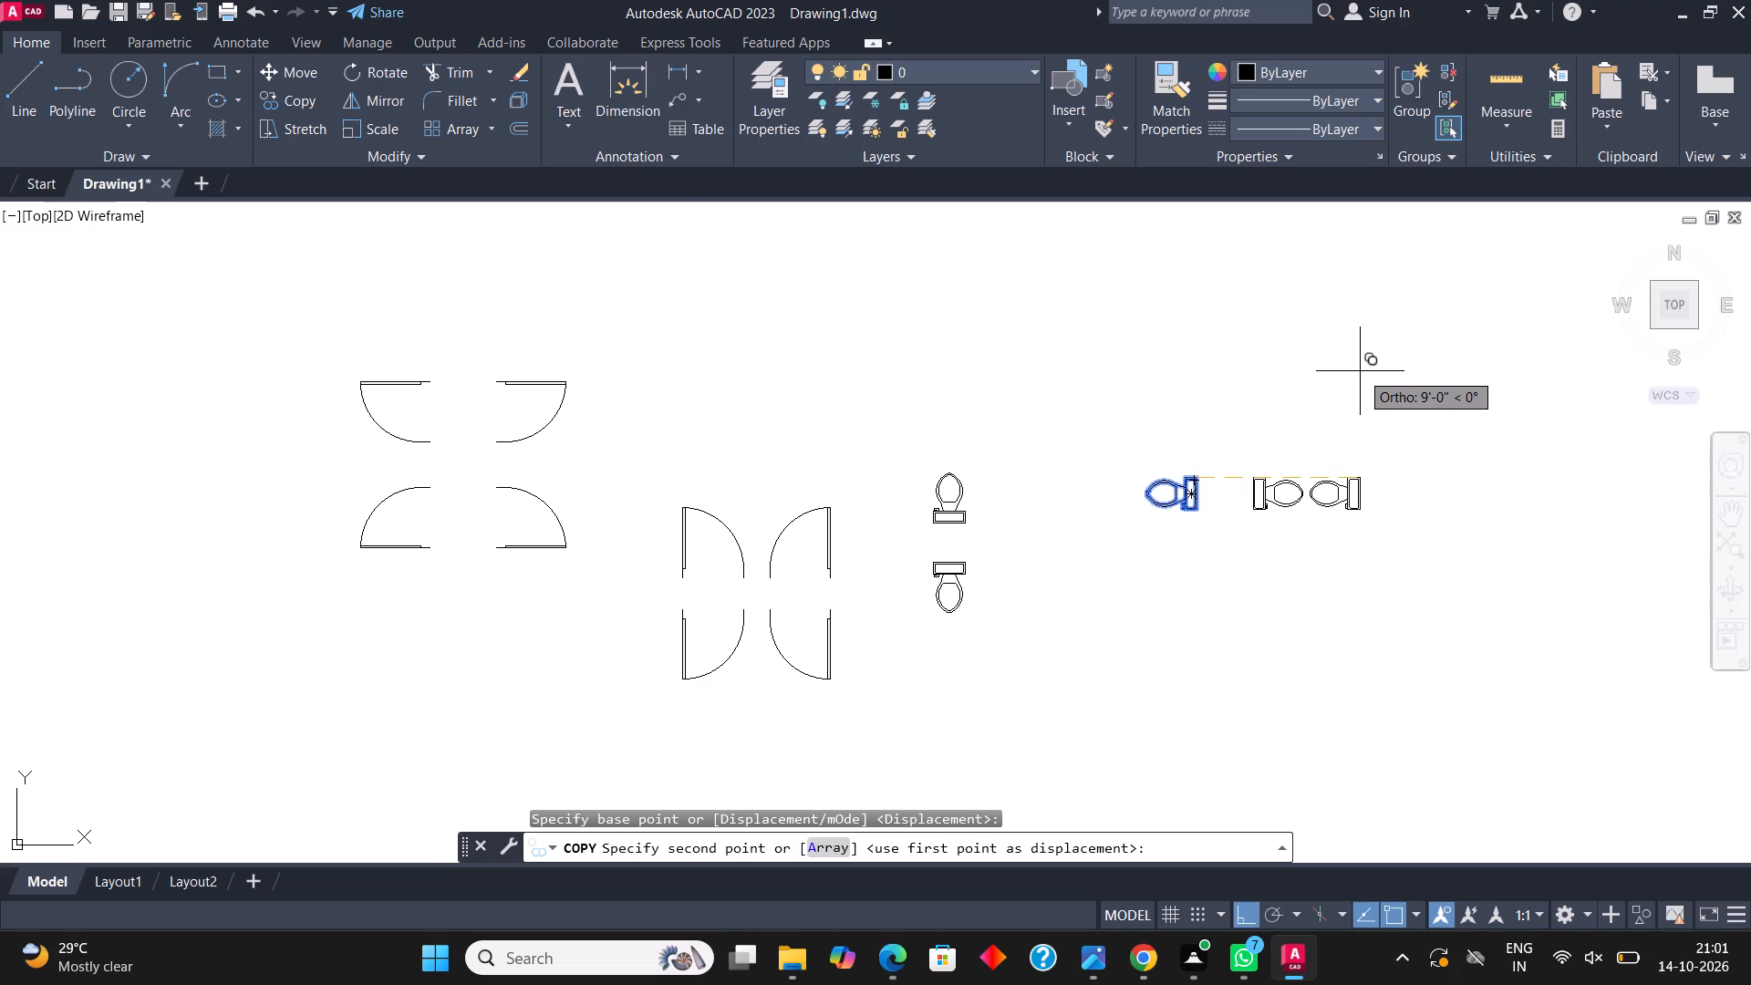
key("F8")
scroll(1368, 440, "down", 2)
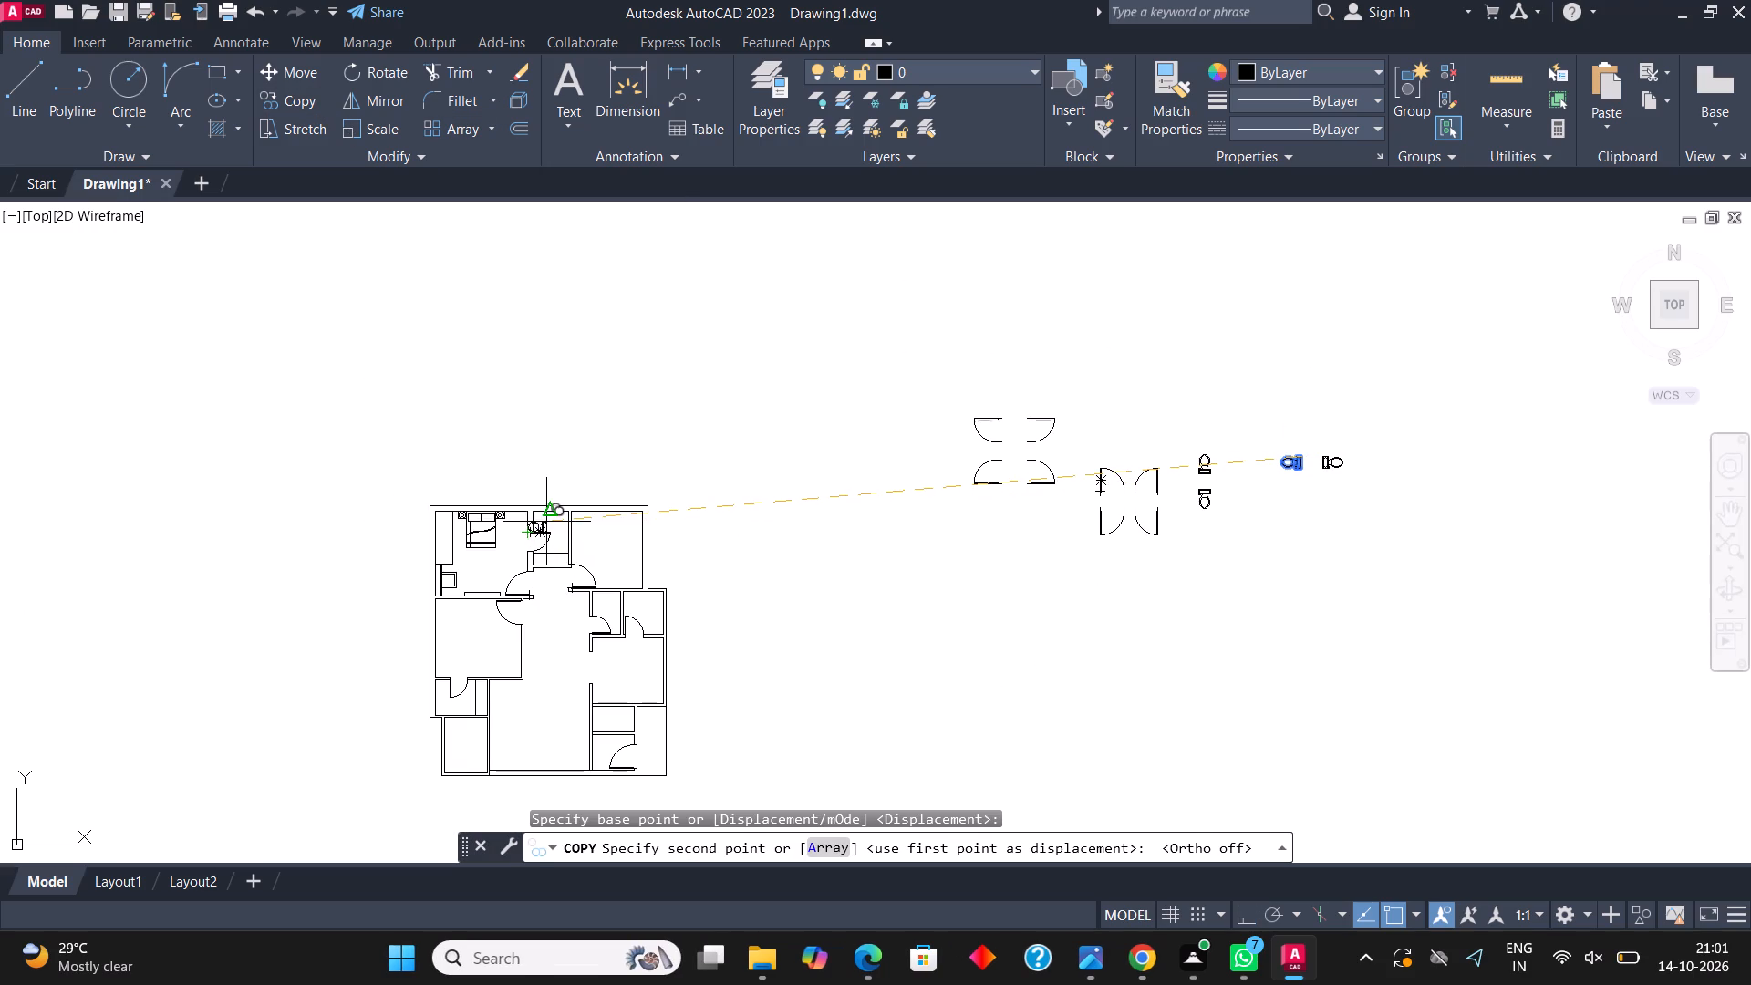
scroll(606, 555, "up", 1)
middle_click_drag(606, 555, 806, 524)
scroll(702, 522, "up", 3)
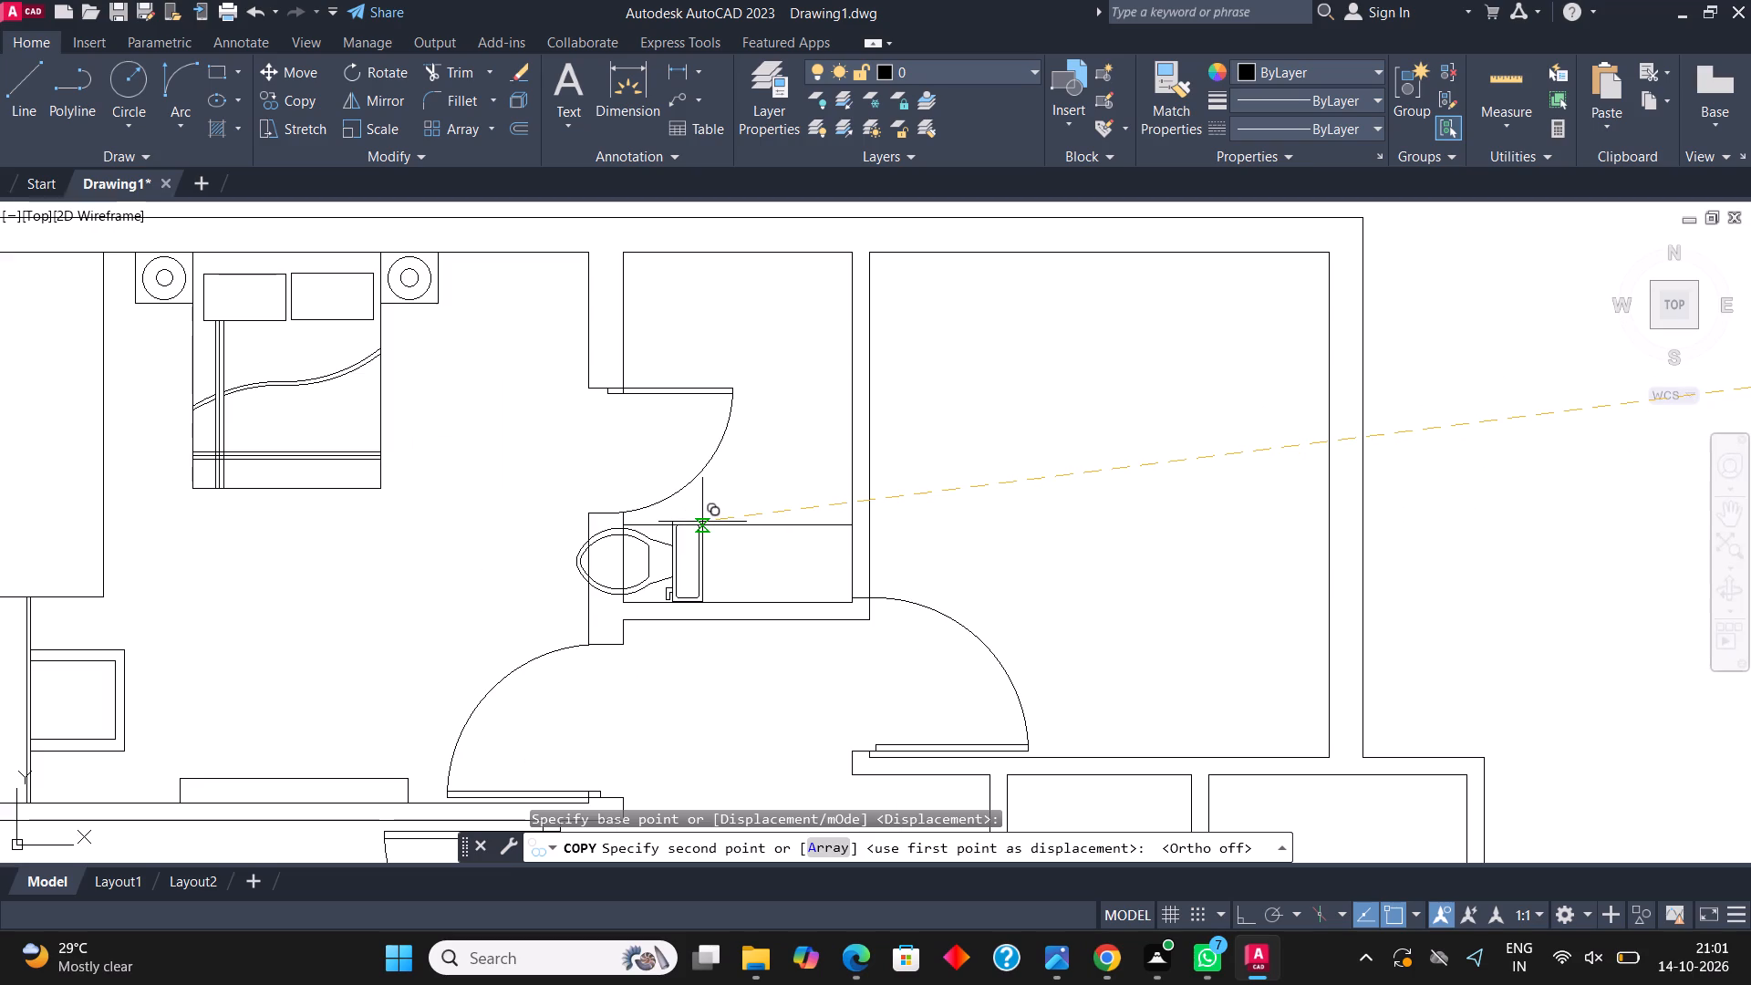
scroll(871, 451, "up", 2)
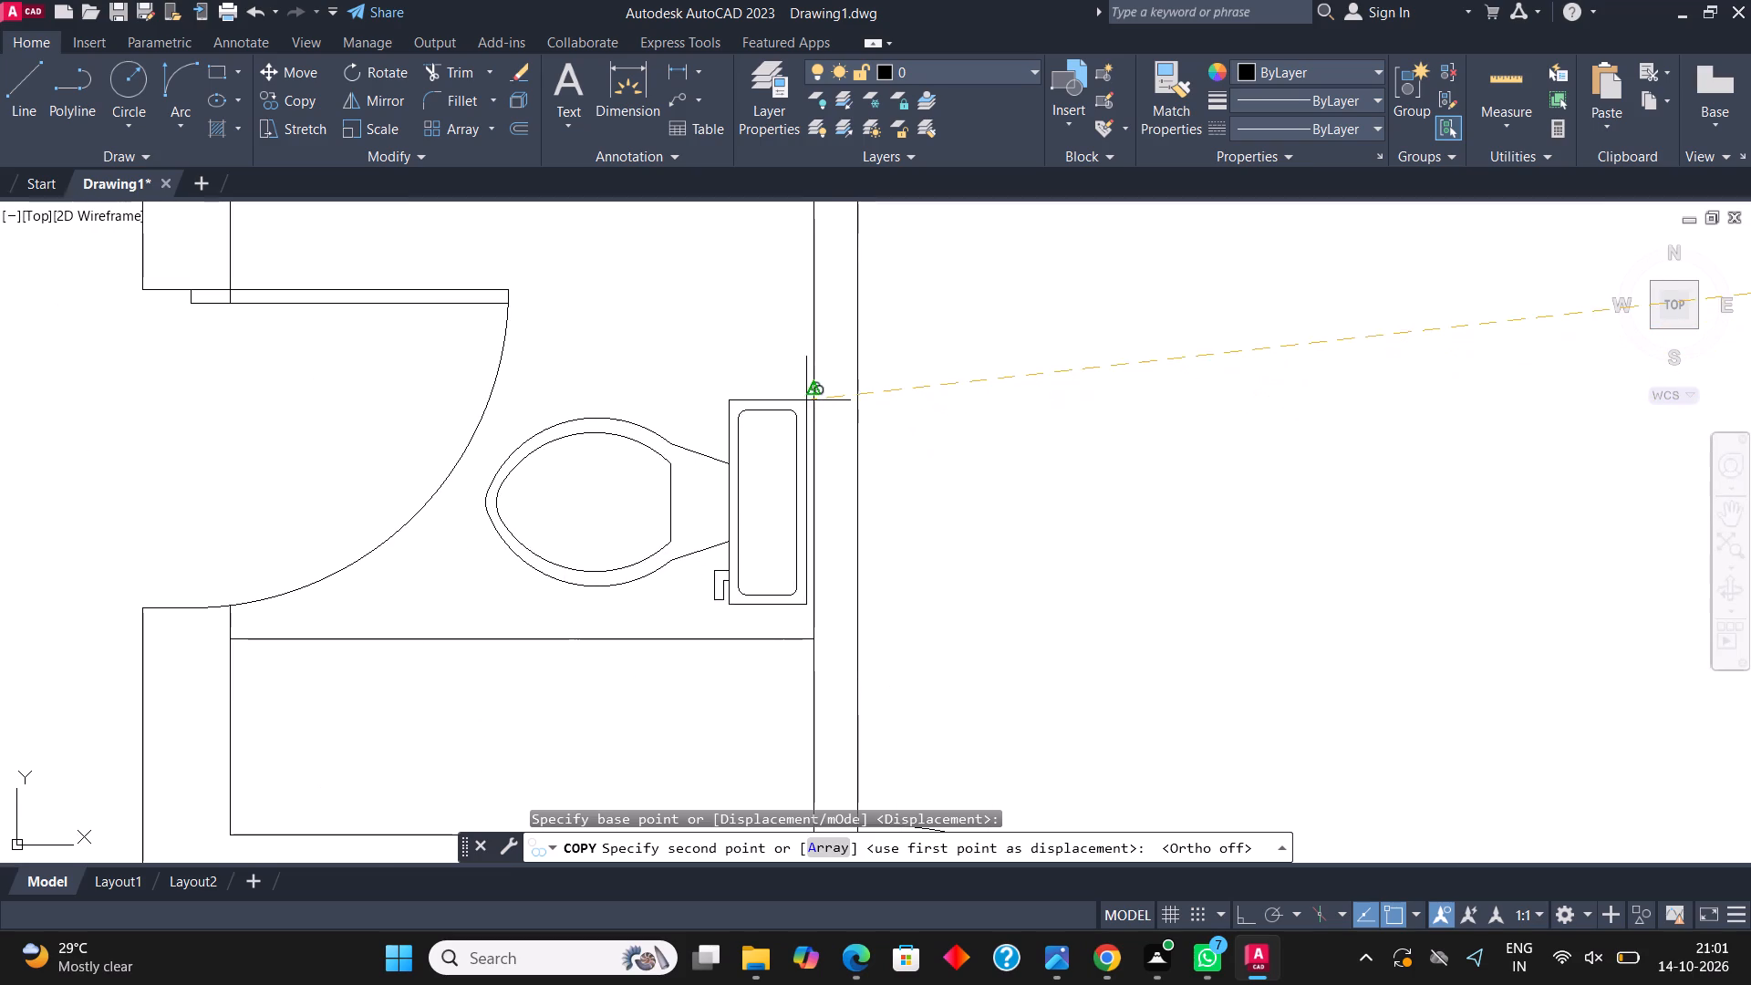
left_click(810, 402)
key("Escape")
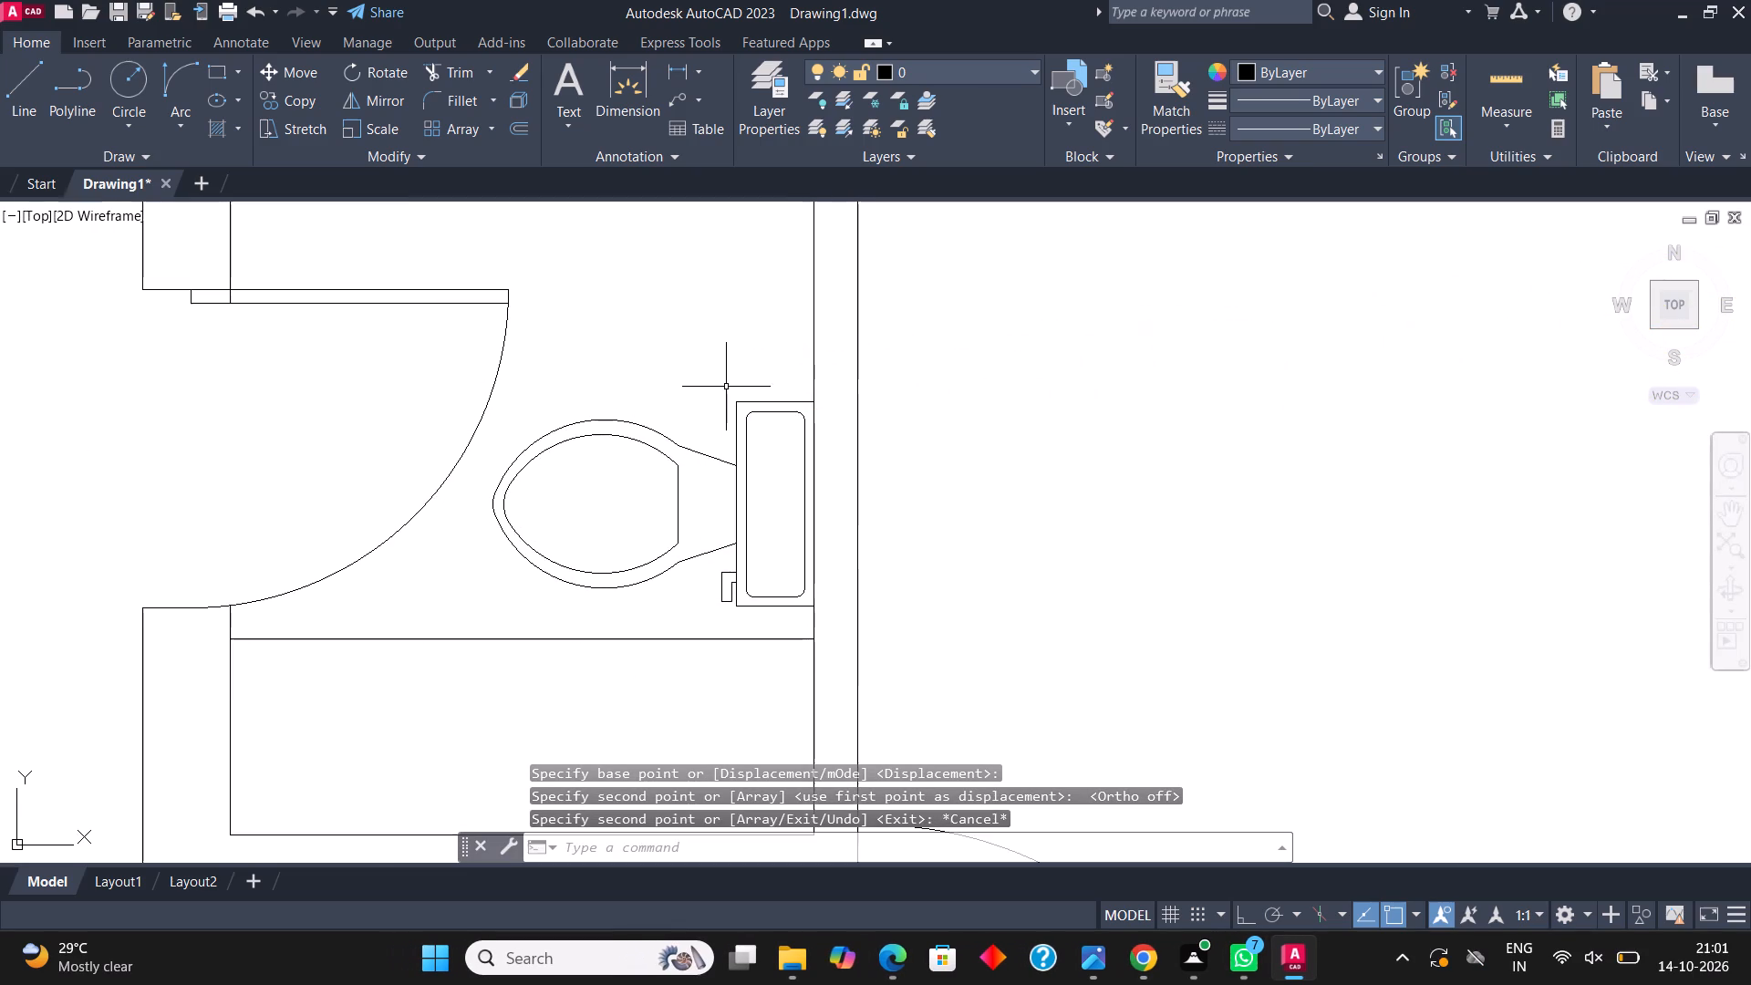
Draw a washbasin toward the left end of the bathroom counter as a horizontal ellipse with a small circle at its centre.
middle_click_drag(805, 484, 1033, 309)
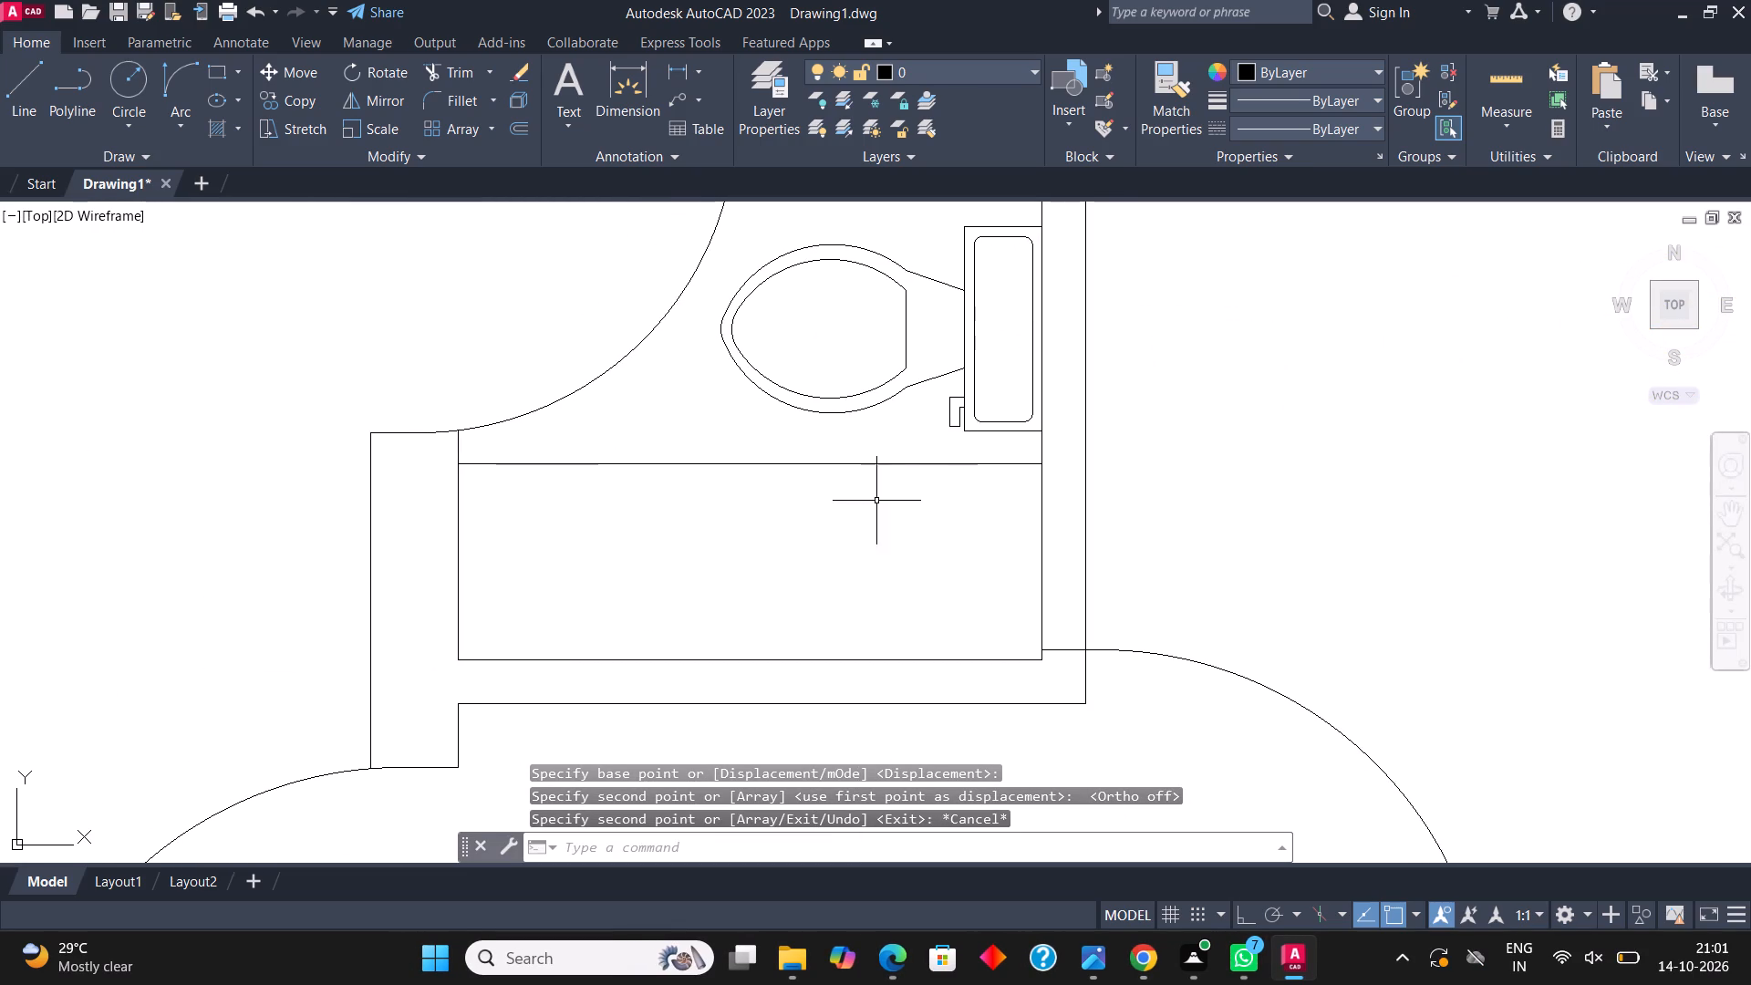
middle_click_drag(790, 571, 818, 565)
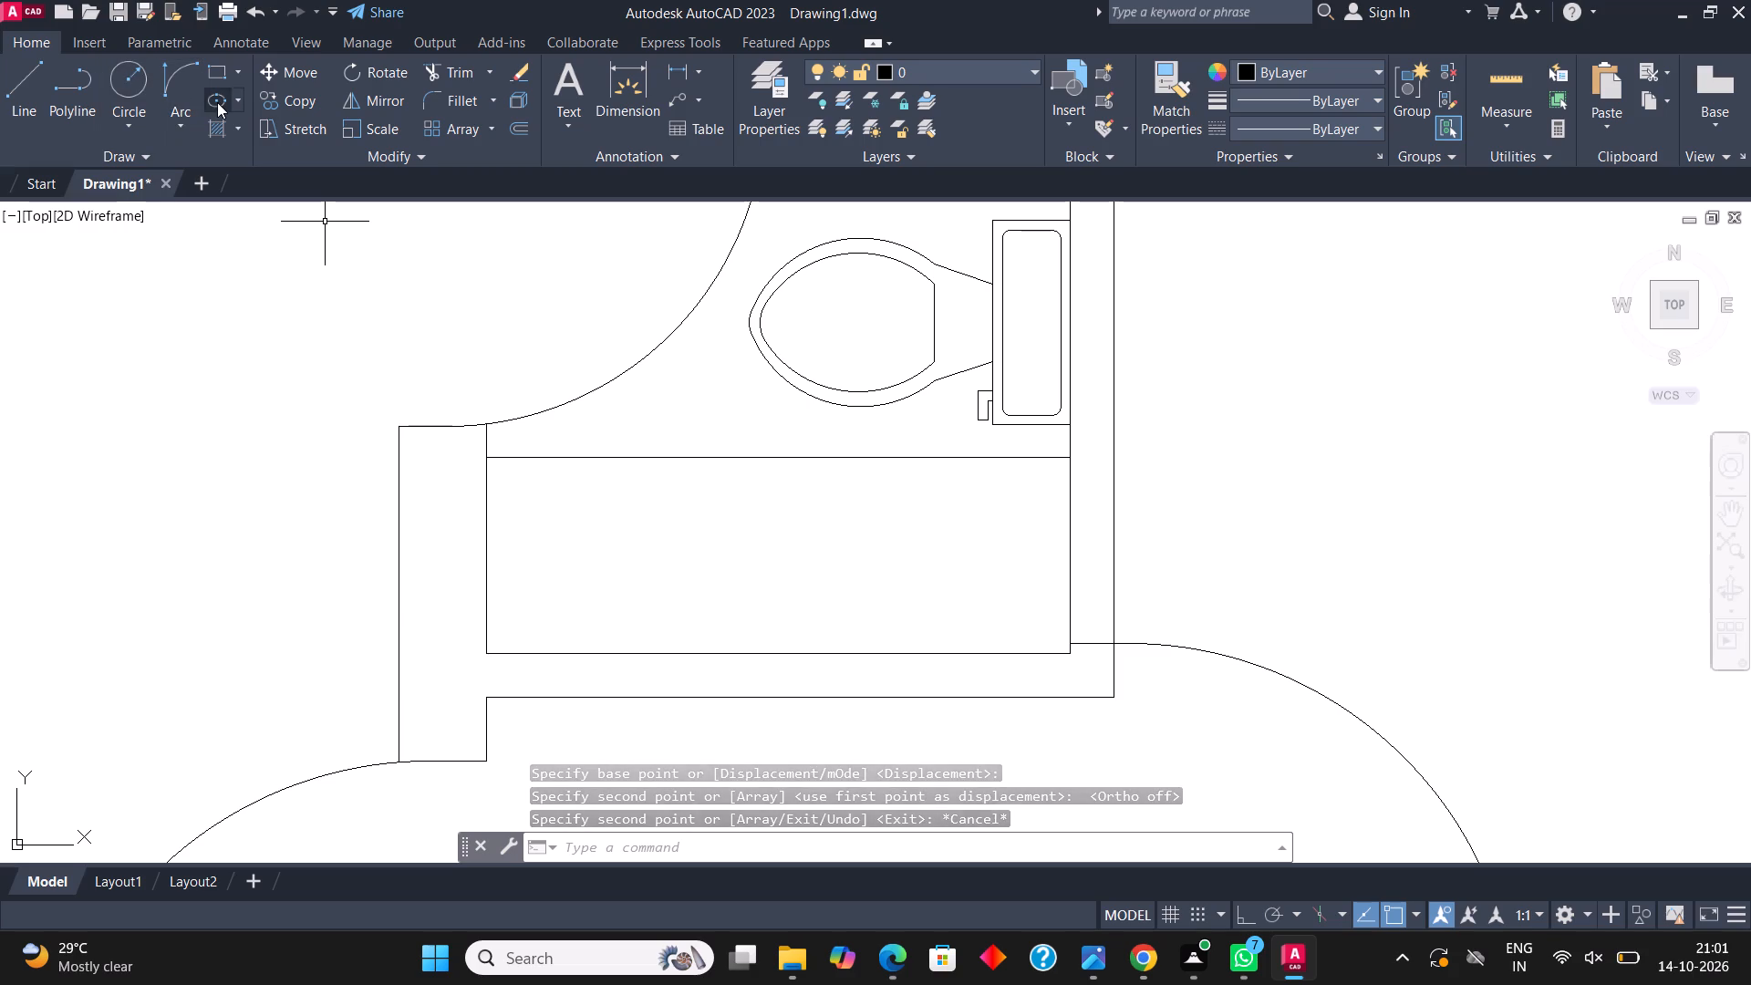
left_click(218, 101)
left_click(579, 553)
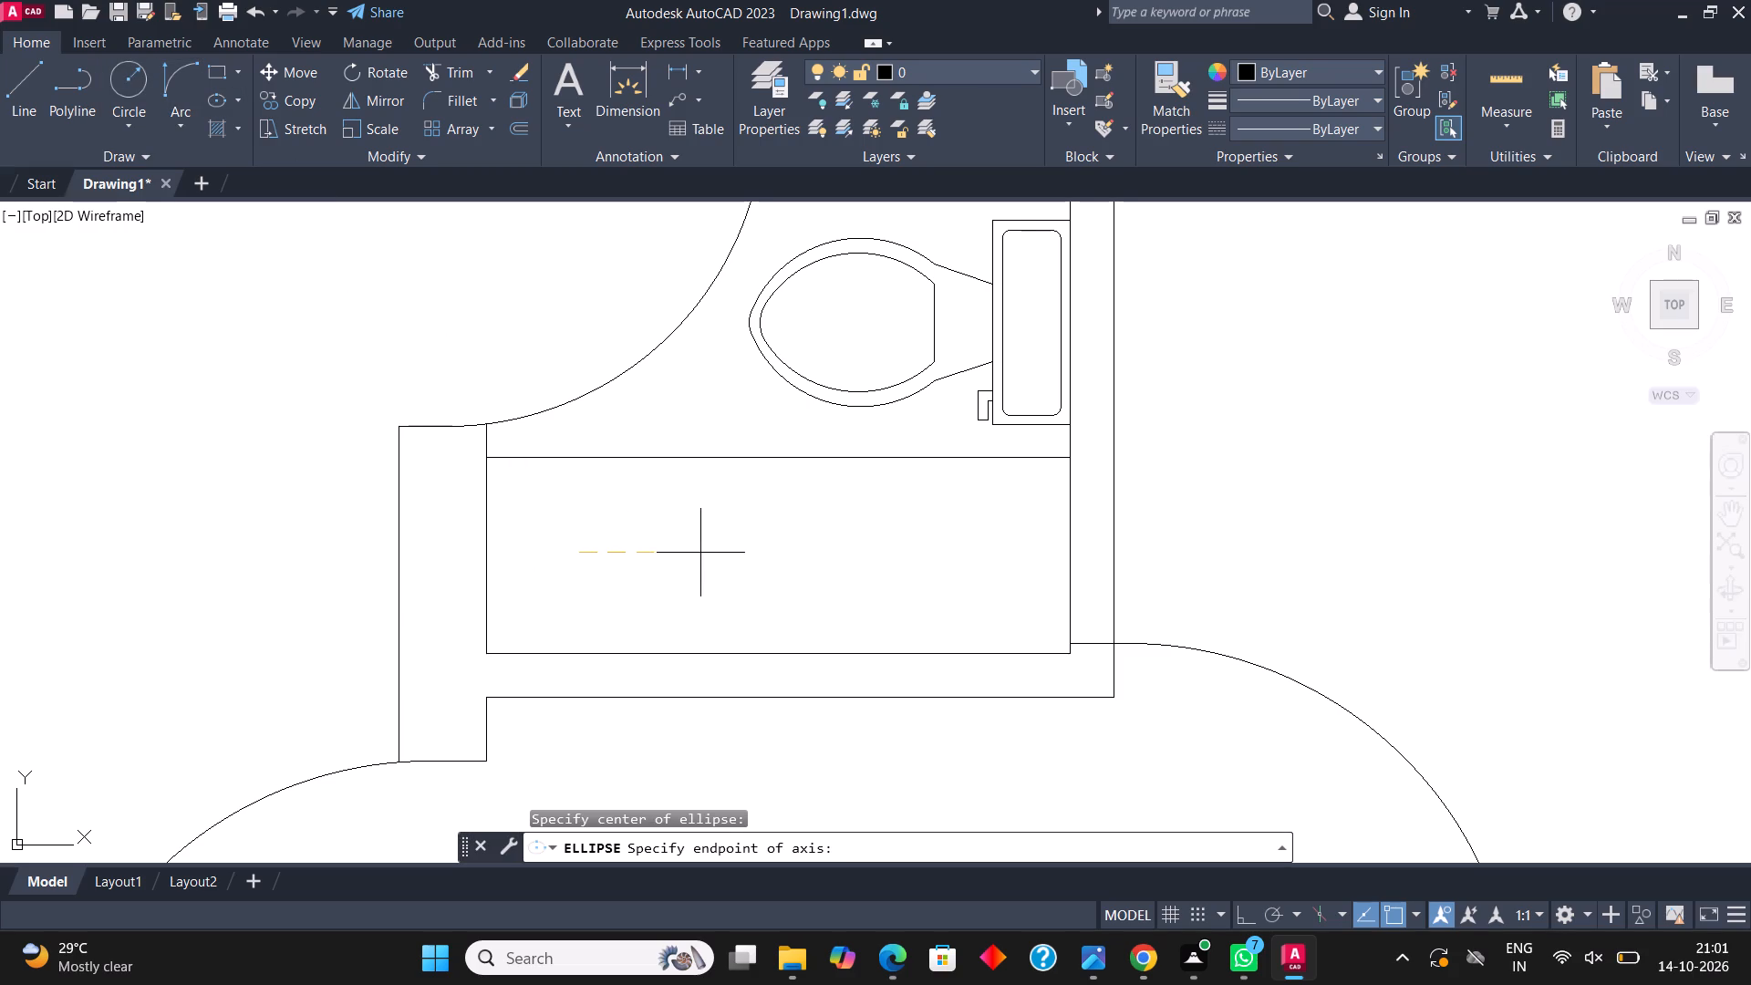
left_click(713, 550)
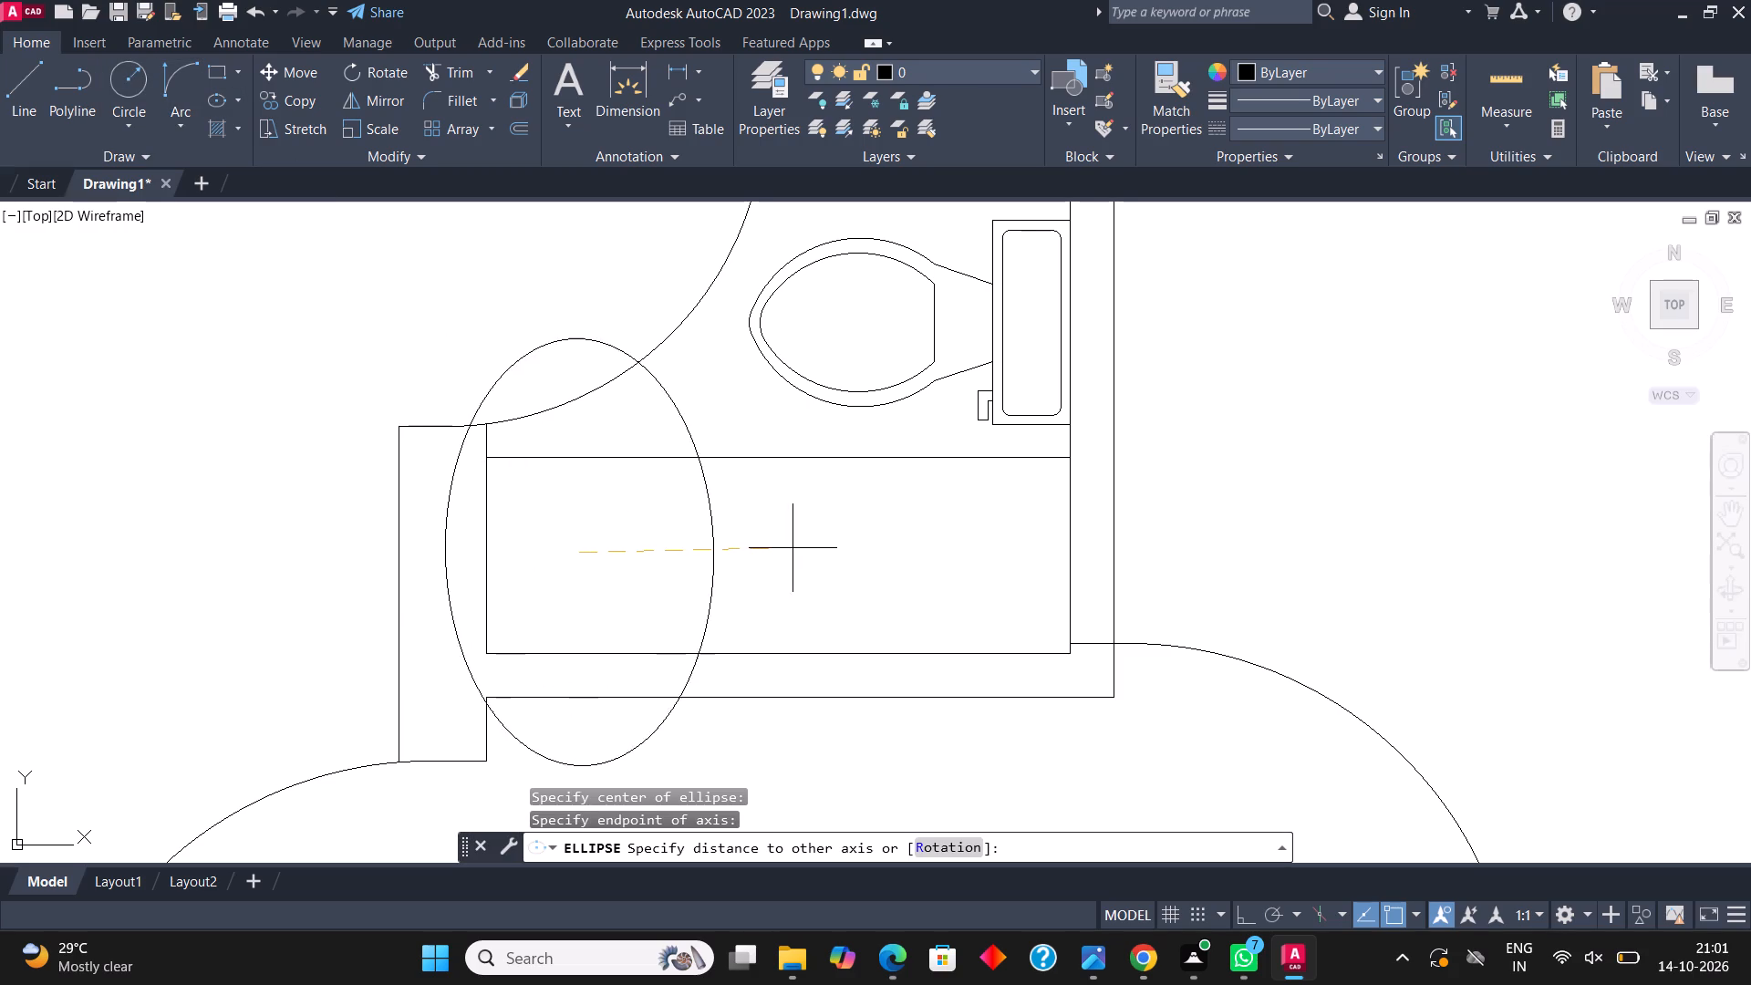
left_click(645, 549)
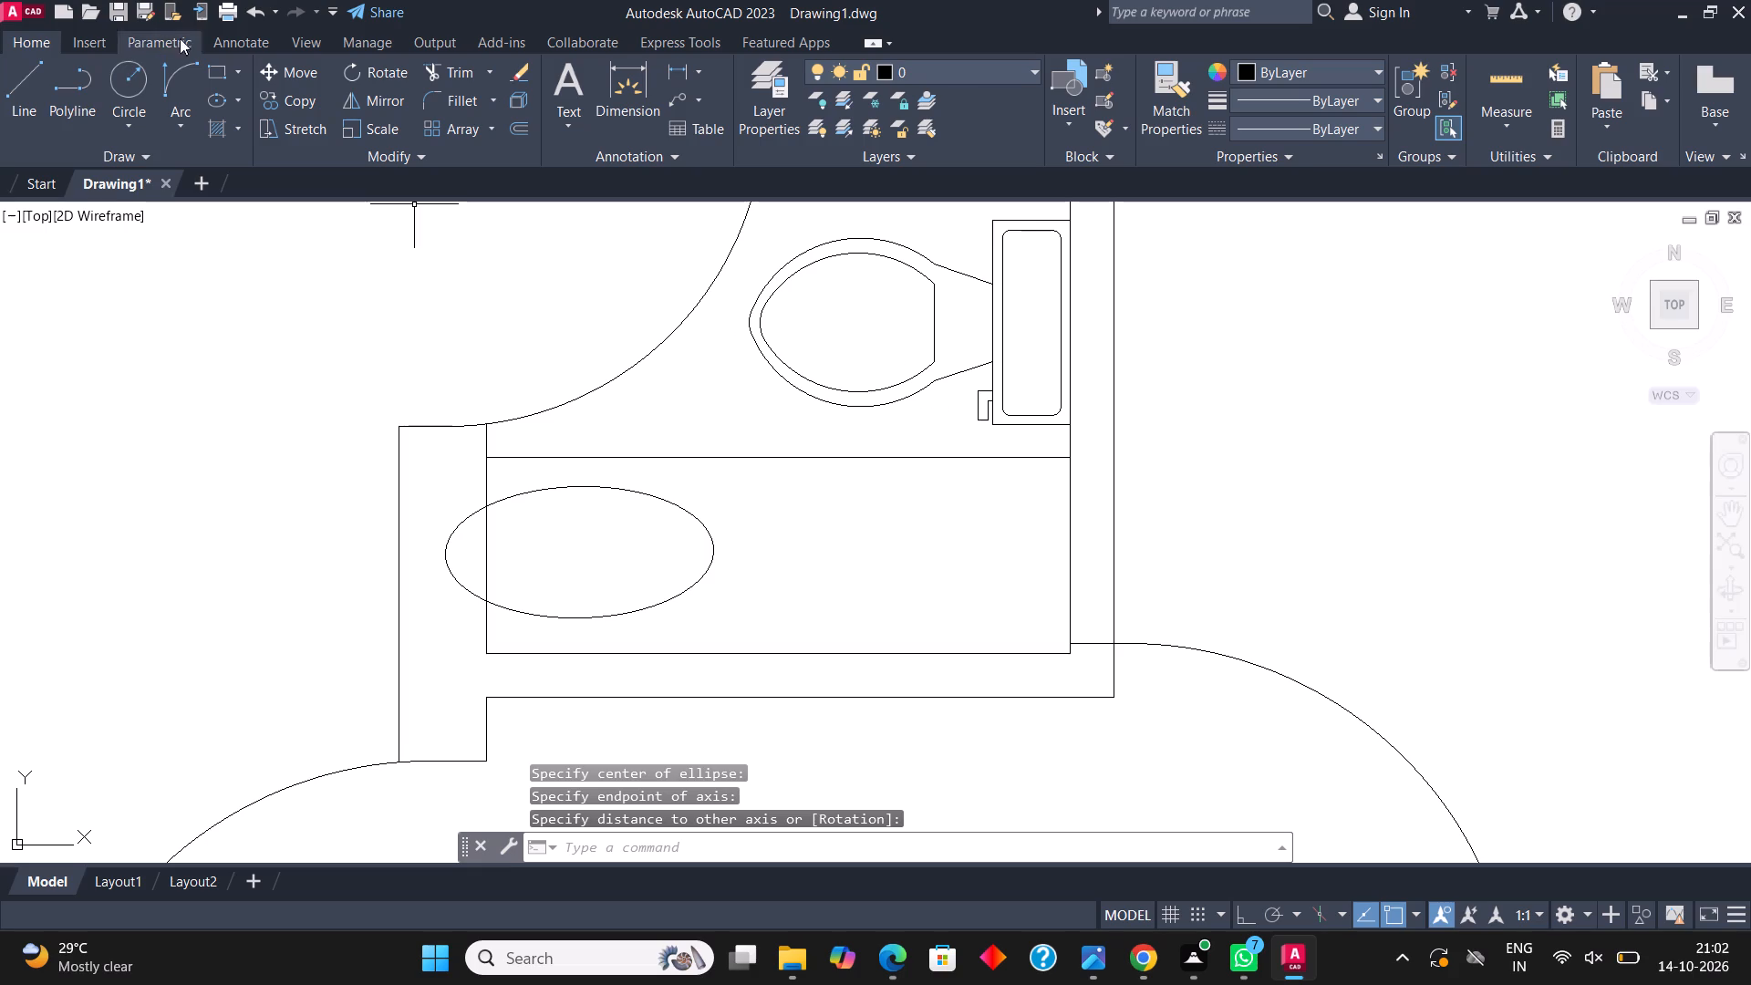
left_click(140, 79)
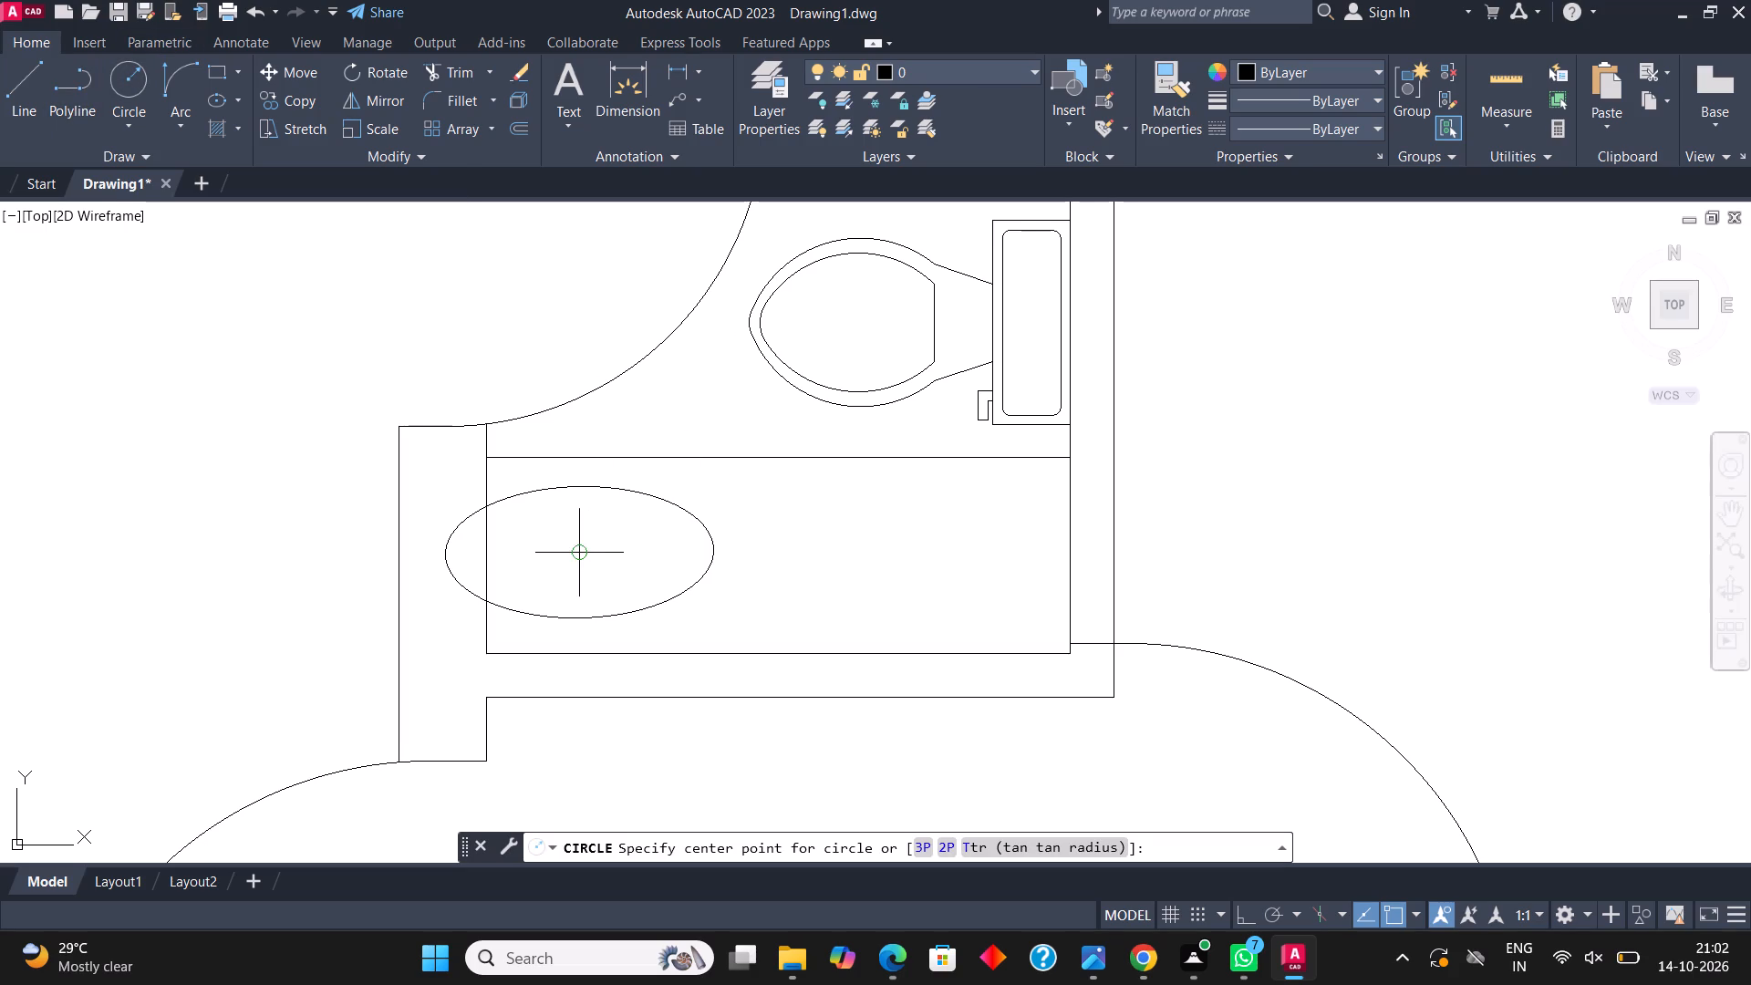
left_click(584, 555)
left_click(587, 556)
Move the ellipse and its centre circle right so the basin lies fully inside the counter.
left_click(596, 576)
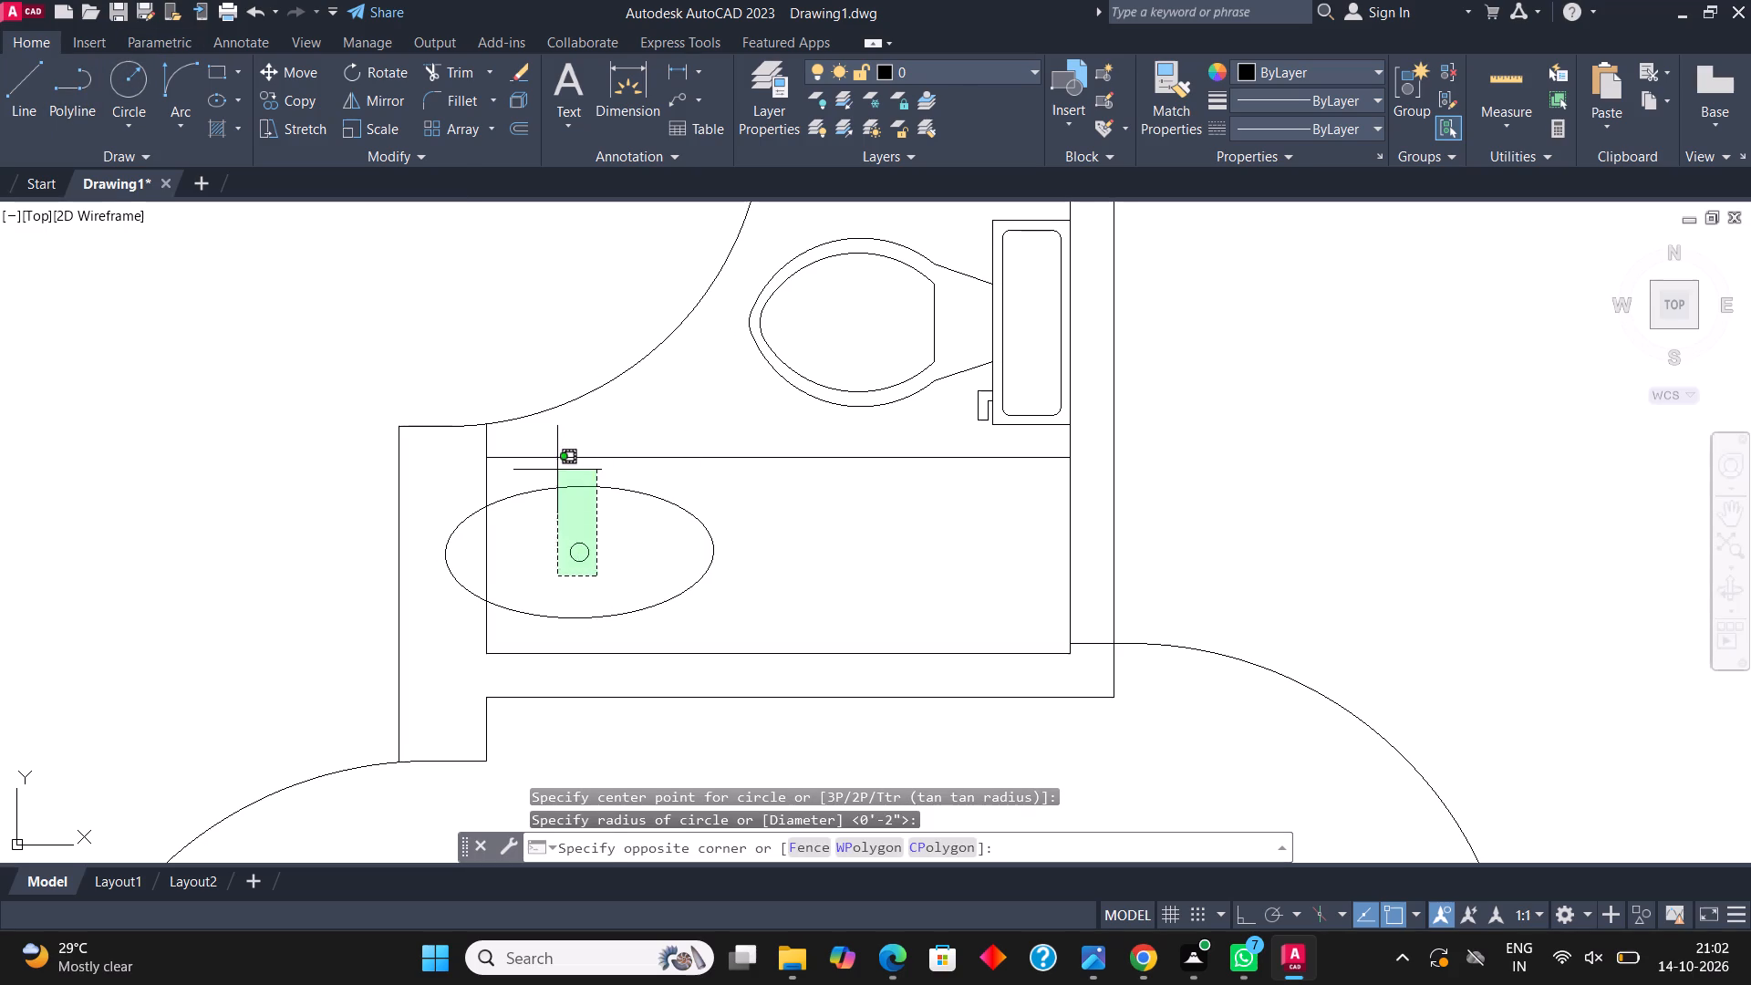
left_click(557, 470)
left_click(283, 73)
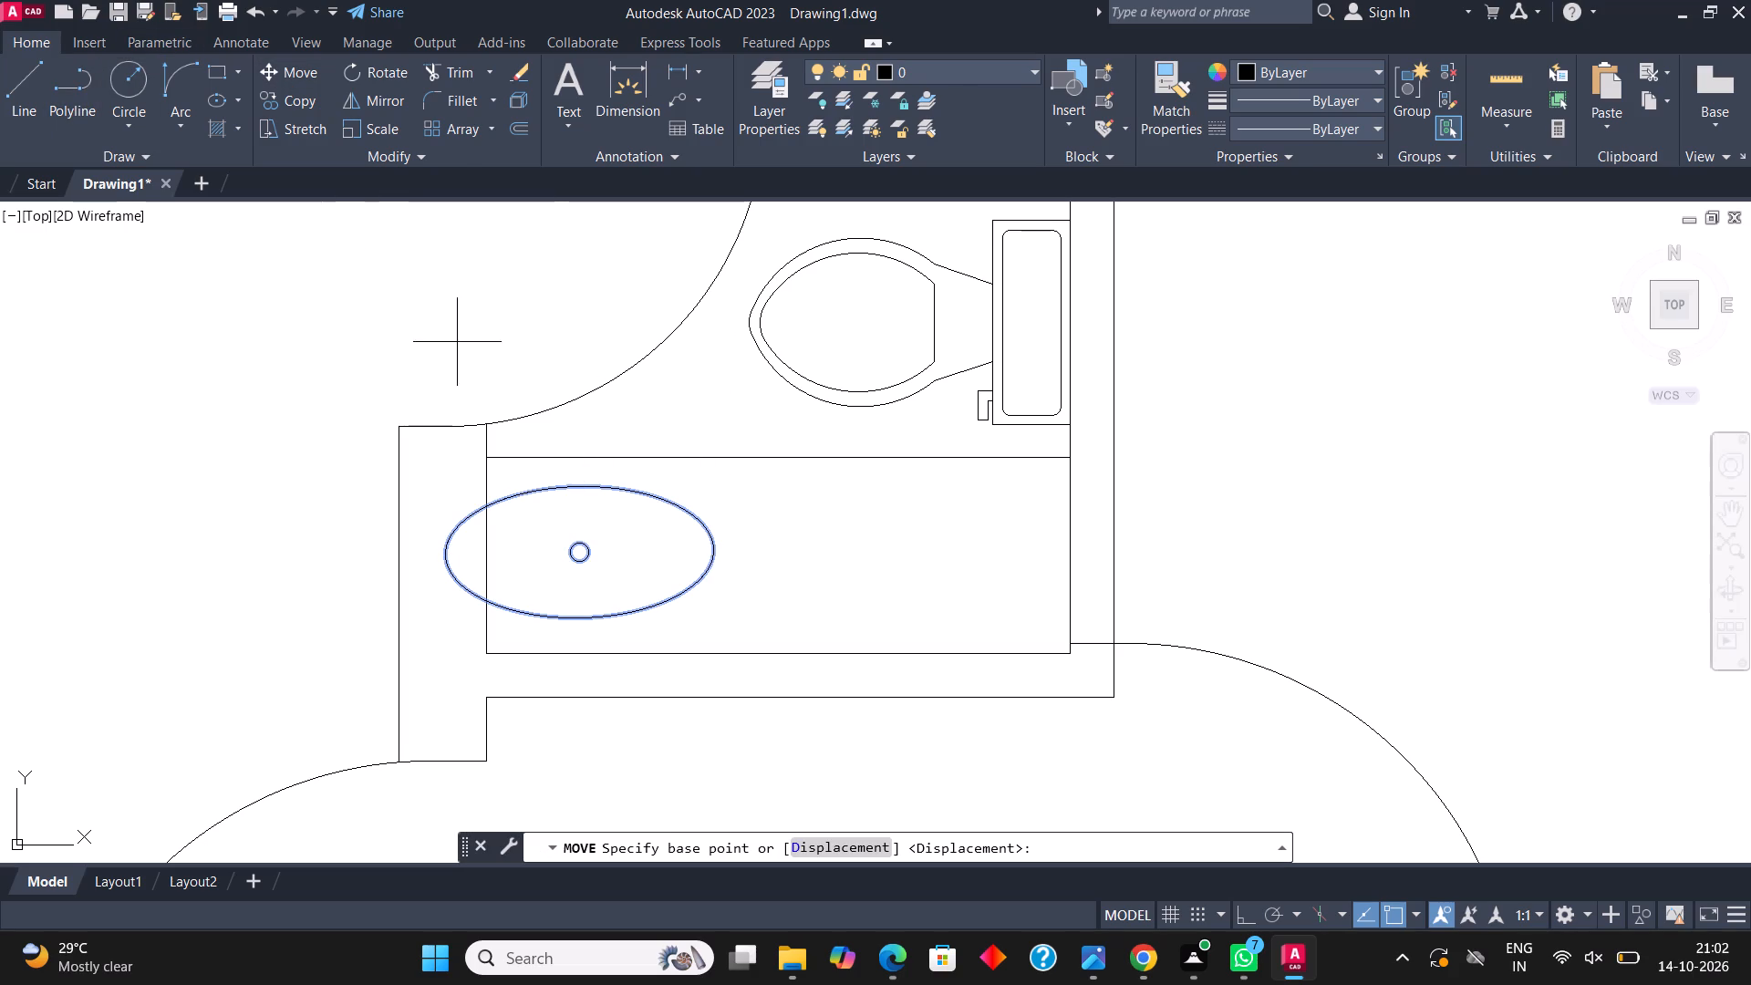
left_click(566, 548)
left_click(652, 548)
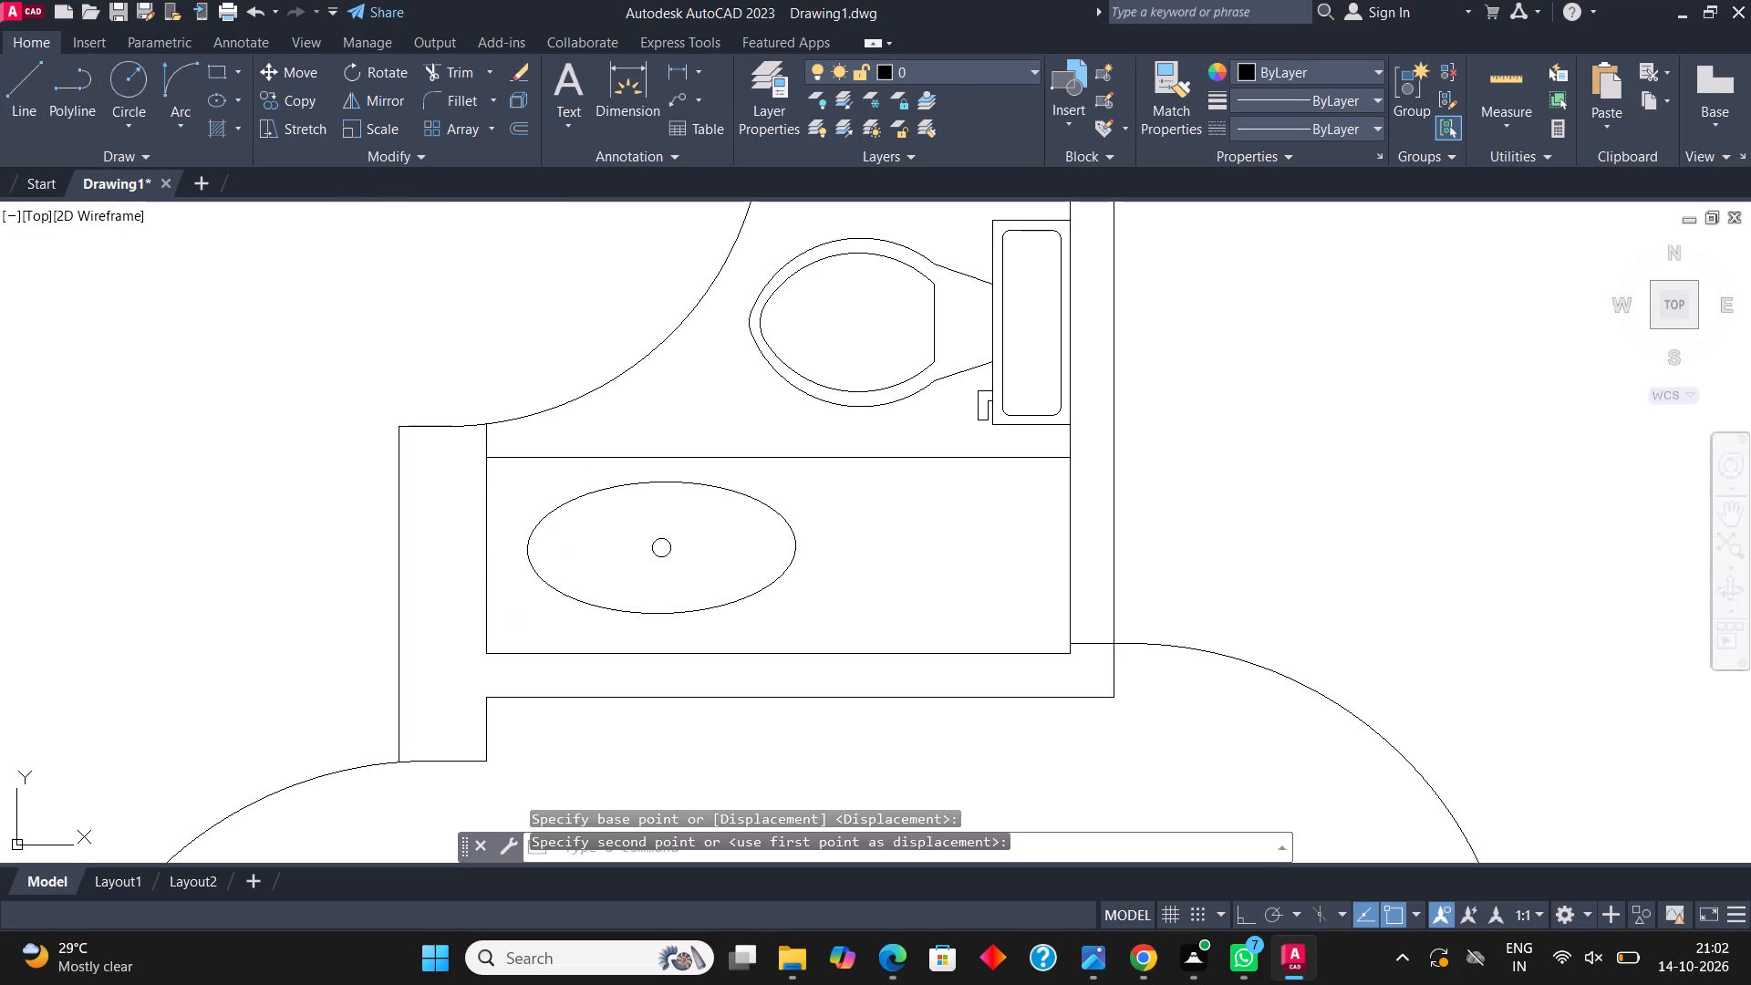
Shrink the basin ellipse in both width and height about its centre, leaving the small circle as drawn.
left_click(641, 486)
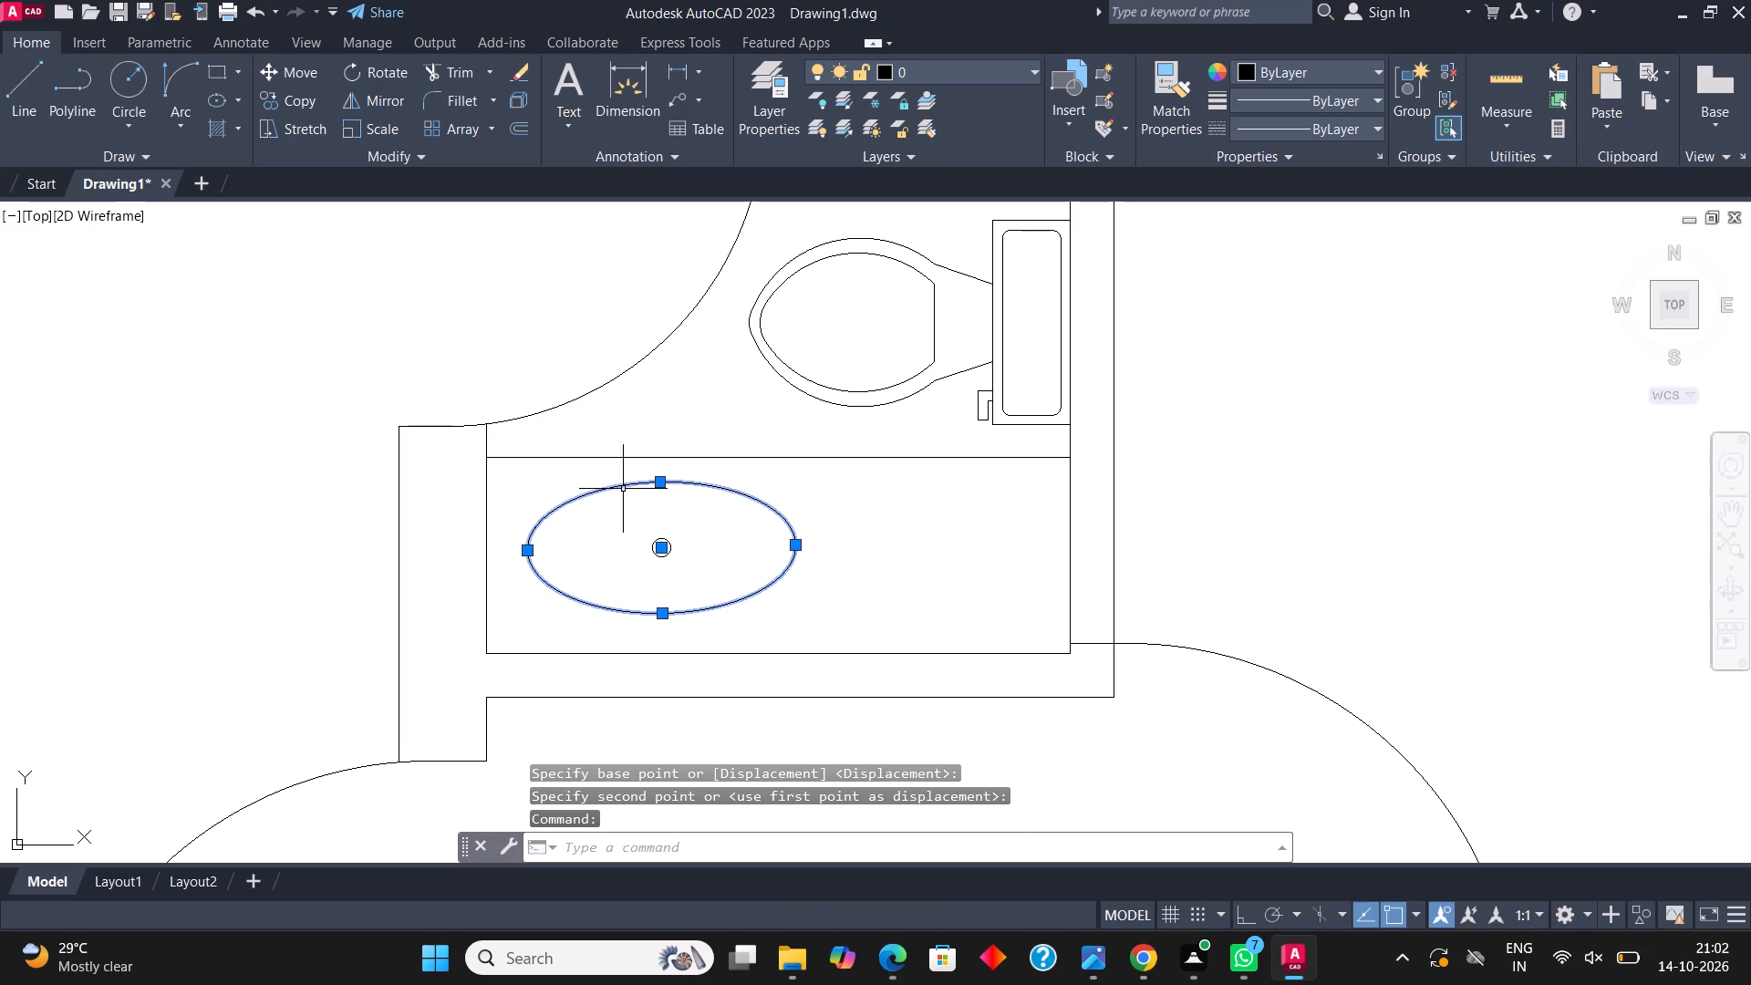
left_click(529, 547)
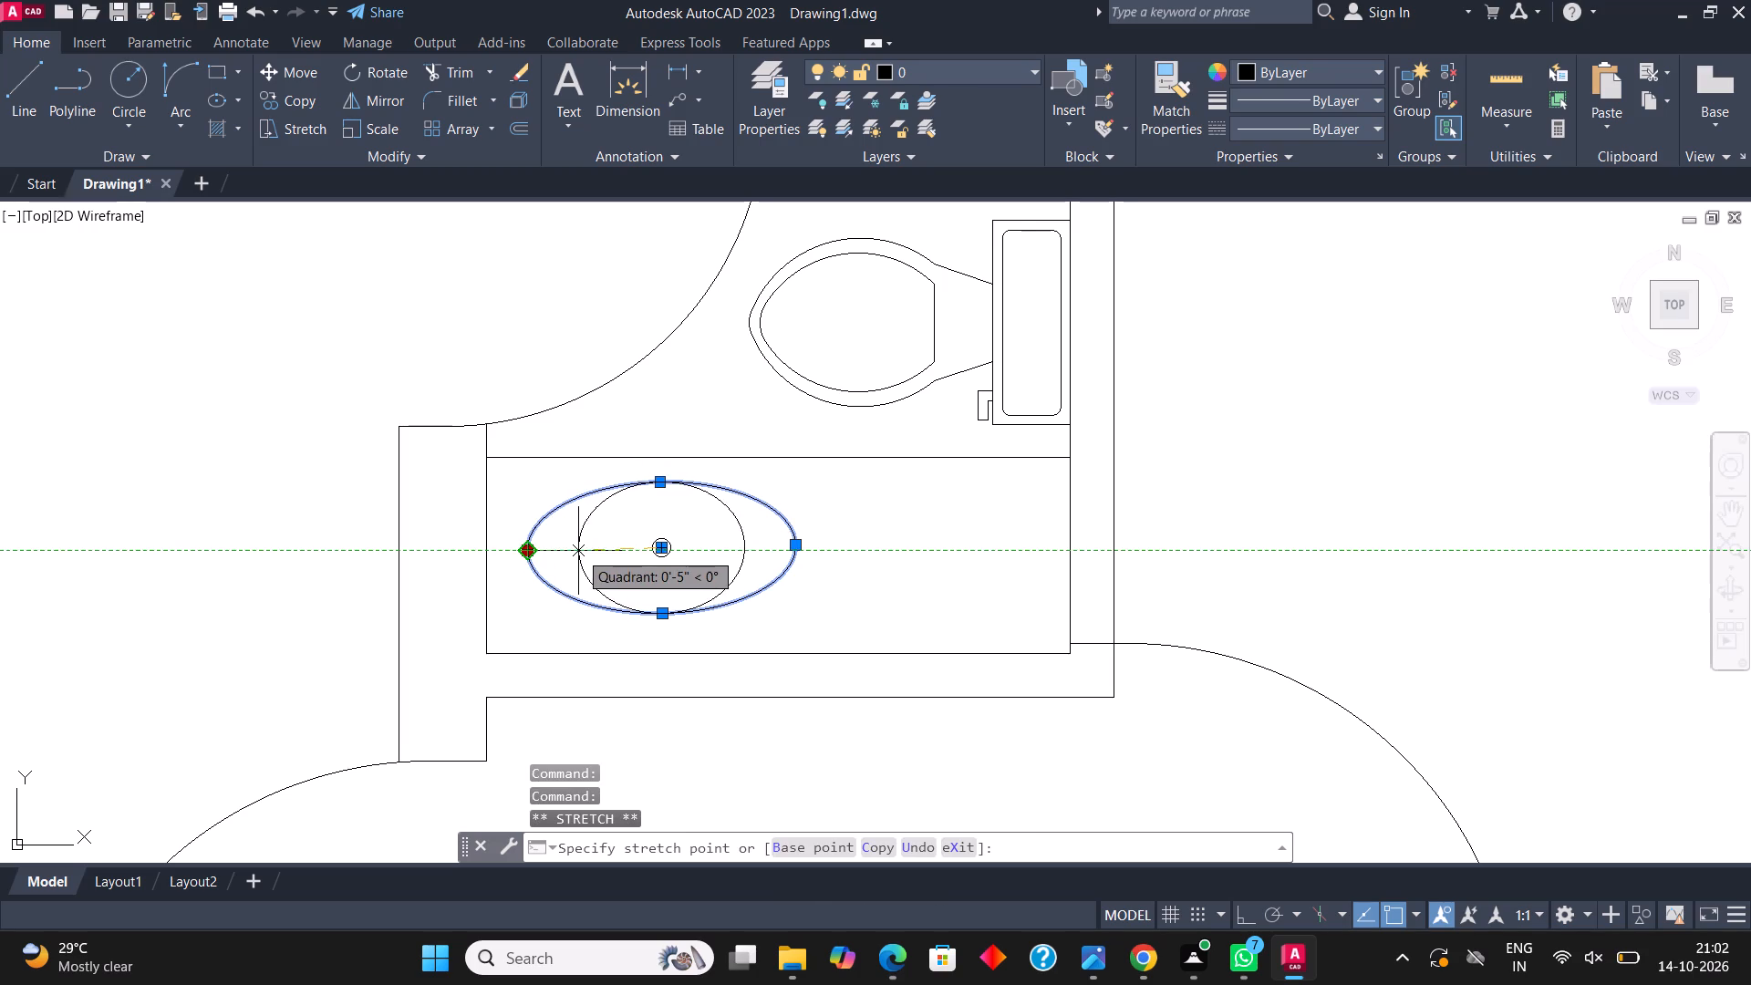
left_click(564, 555)
left_click(657, 480)
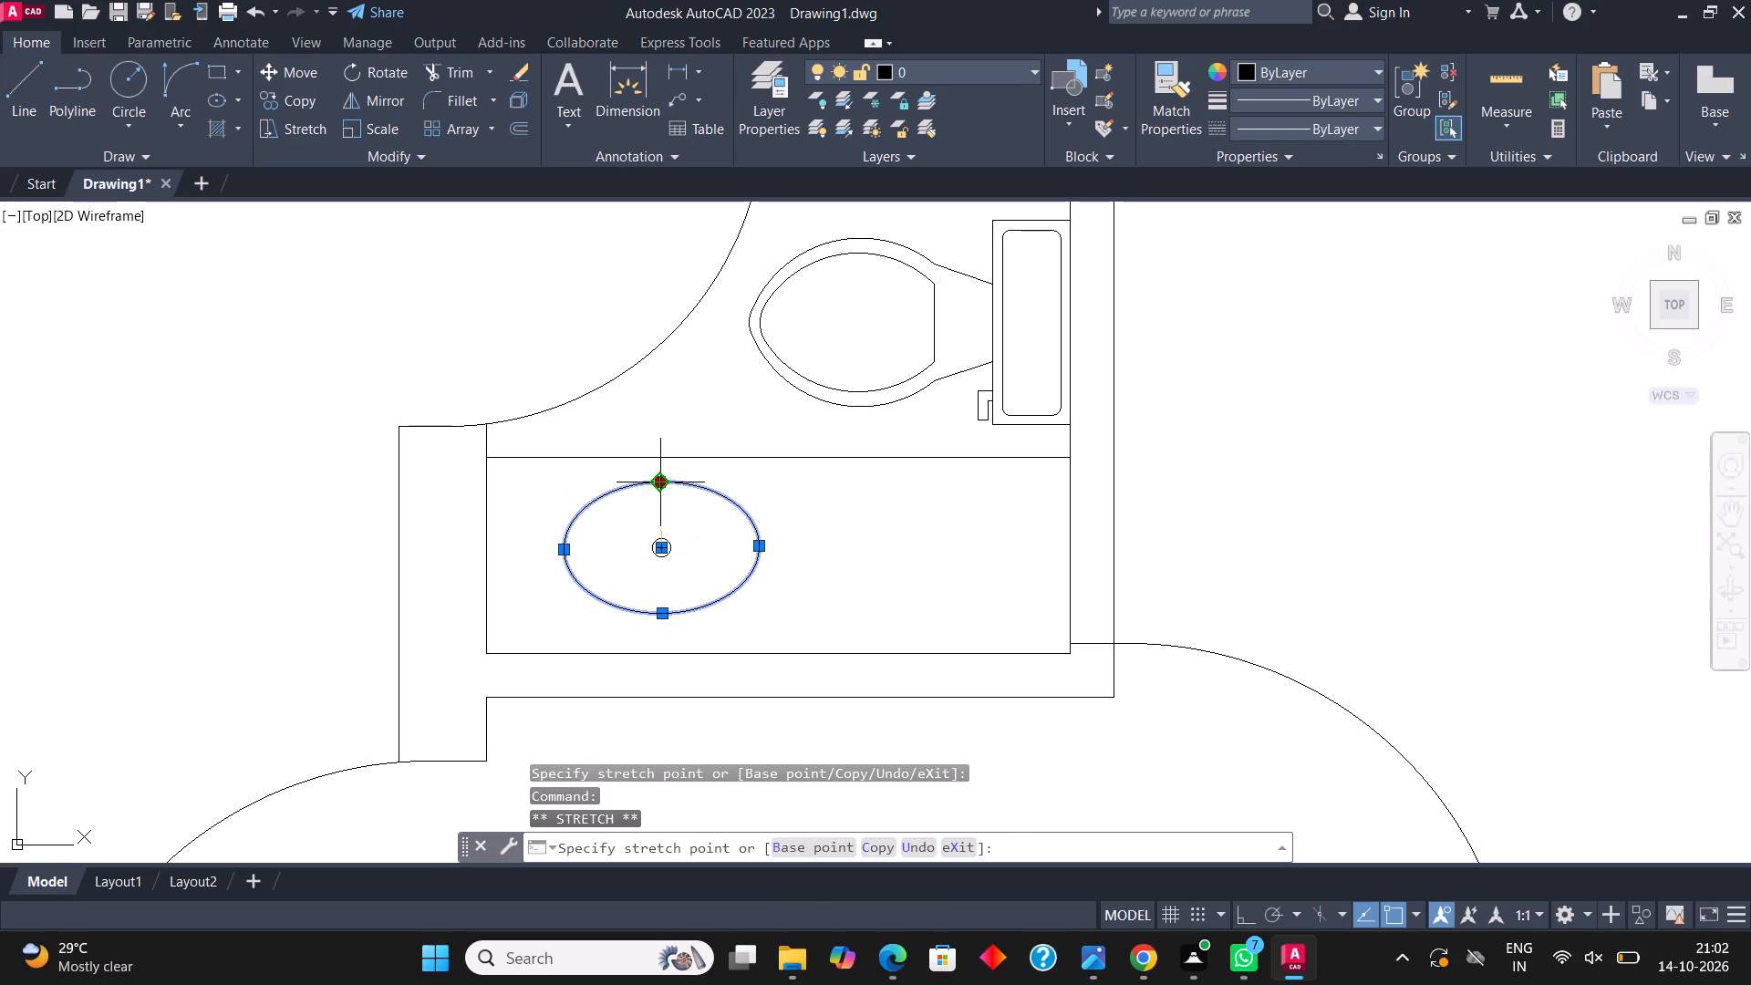
left_click(661, 498)
key("Escape")
left_click(691, 597)
key("Escape")
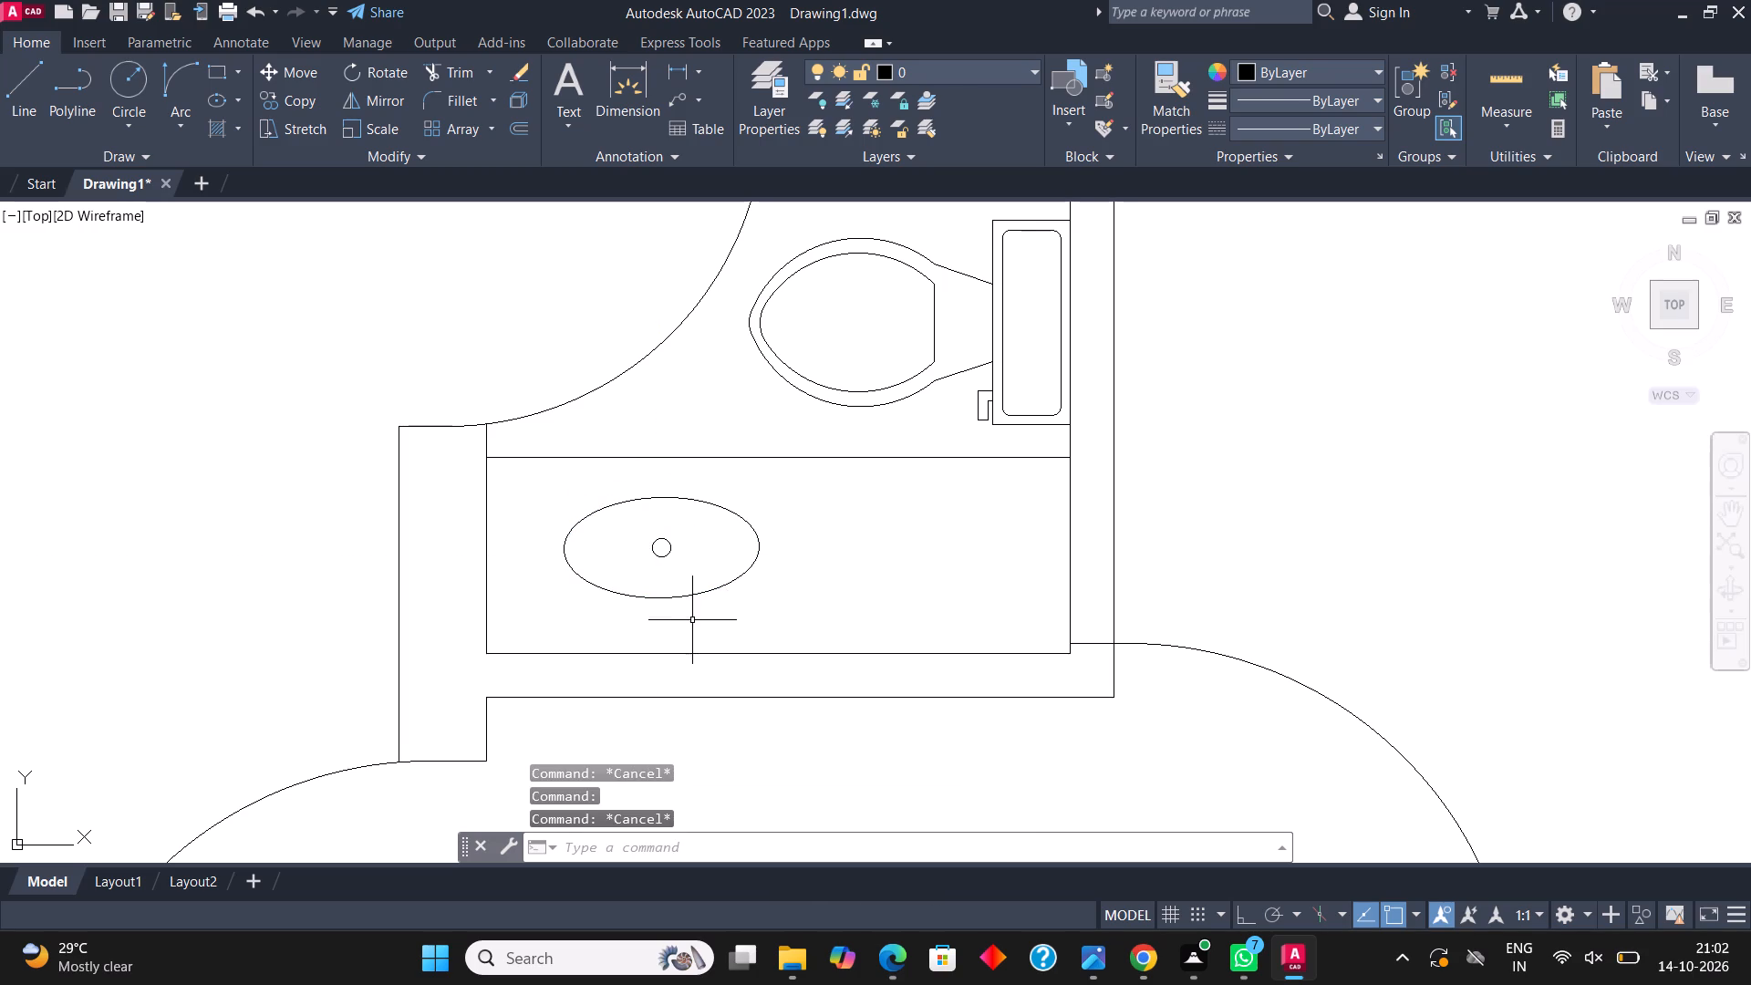
Move the basin ellipse and circle slightly down to centre them across the counter's depth.
scroll(864, 479, "down", 1)
scroll(762, 552, "up", 1)
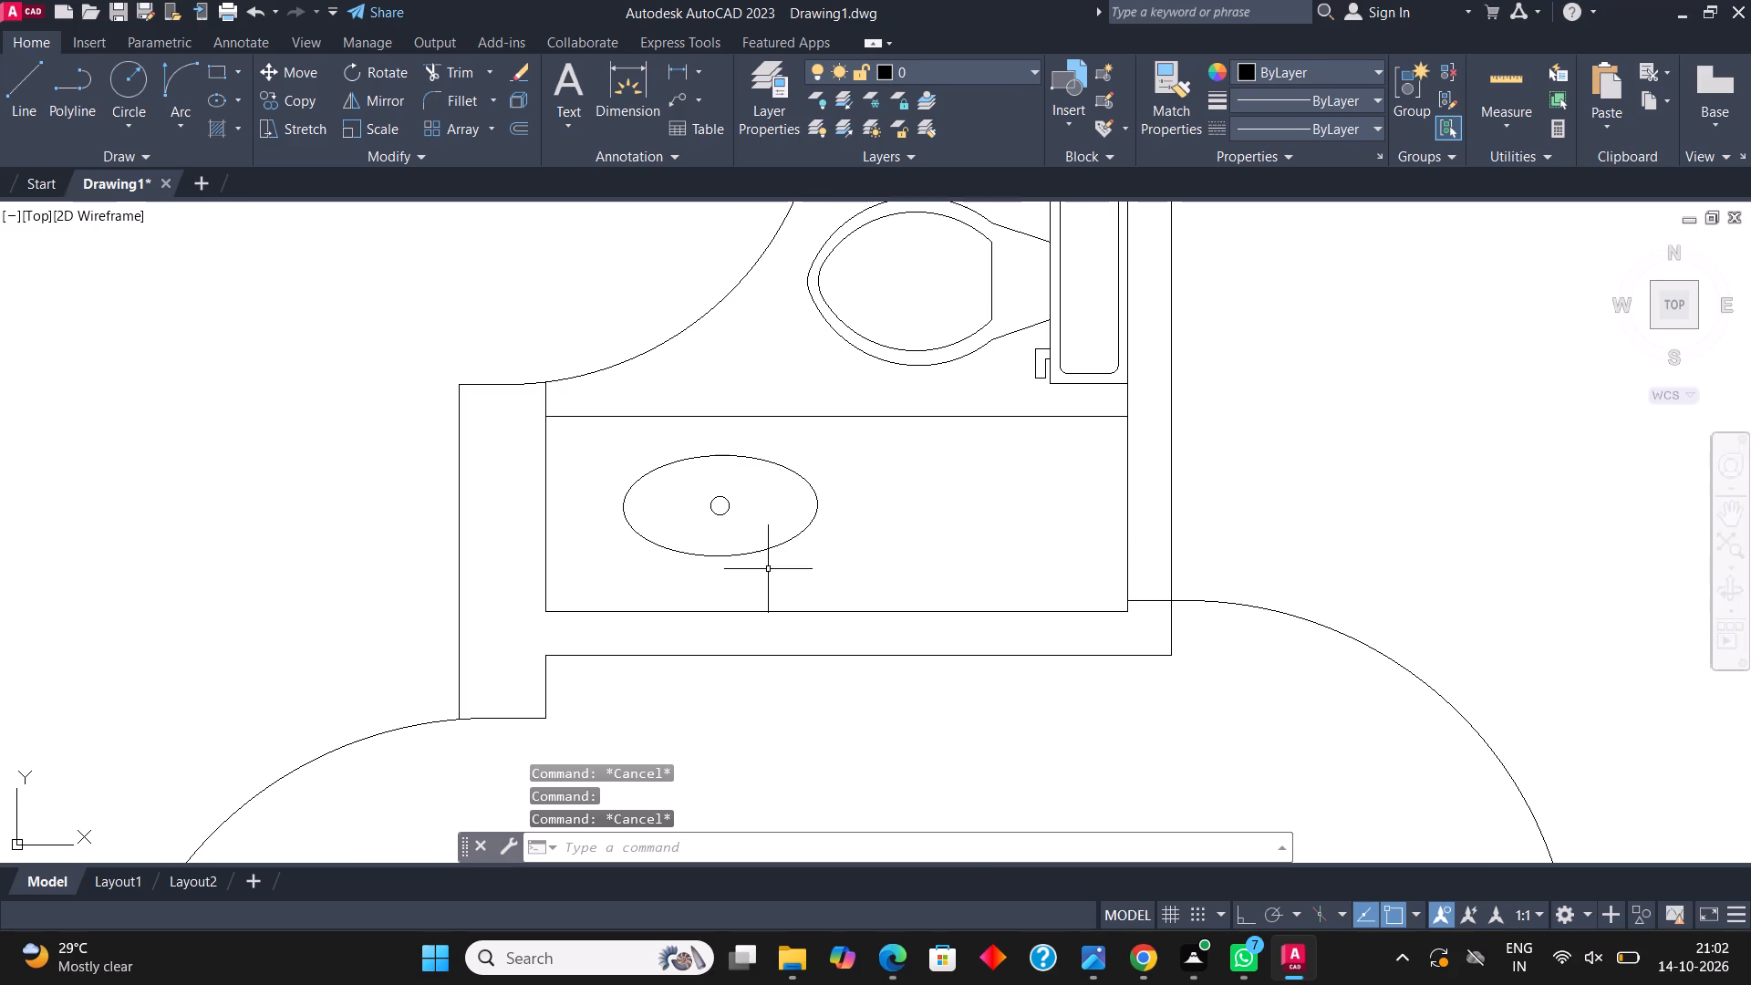
left_click(769, 585)
left_click(711, 491)
left_click(288, 76)
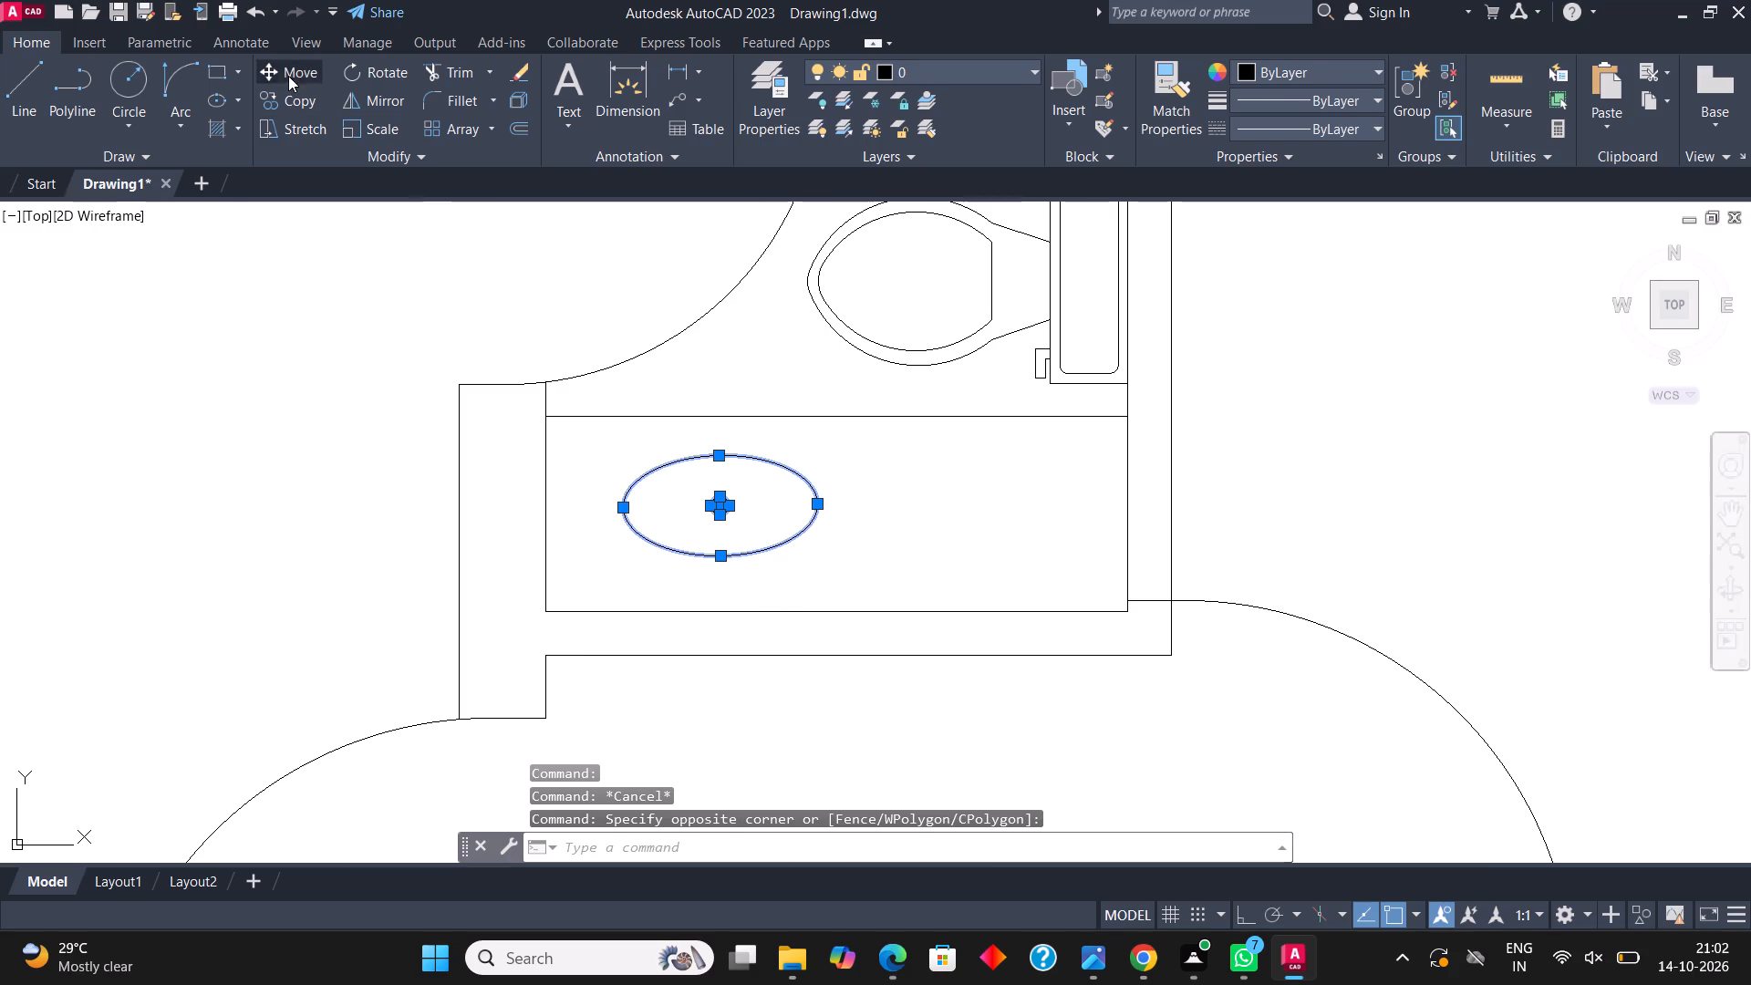
left_click(723, 506)
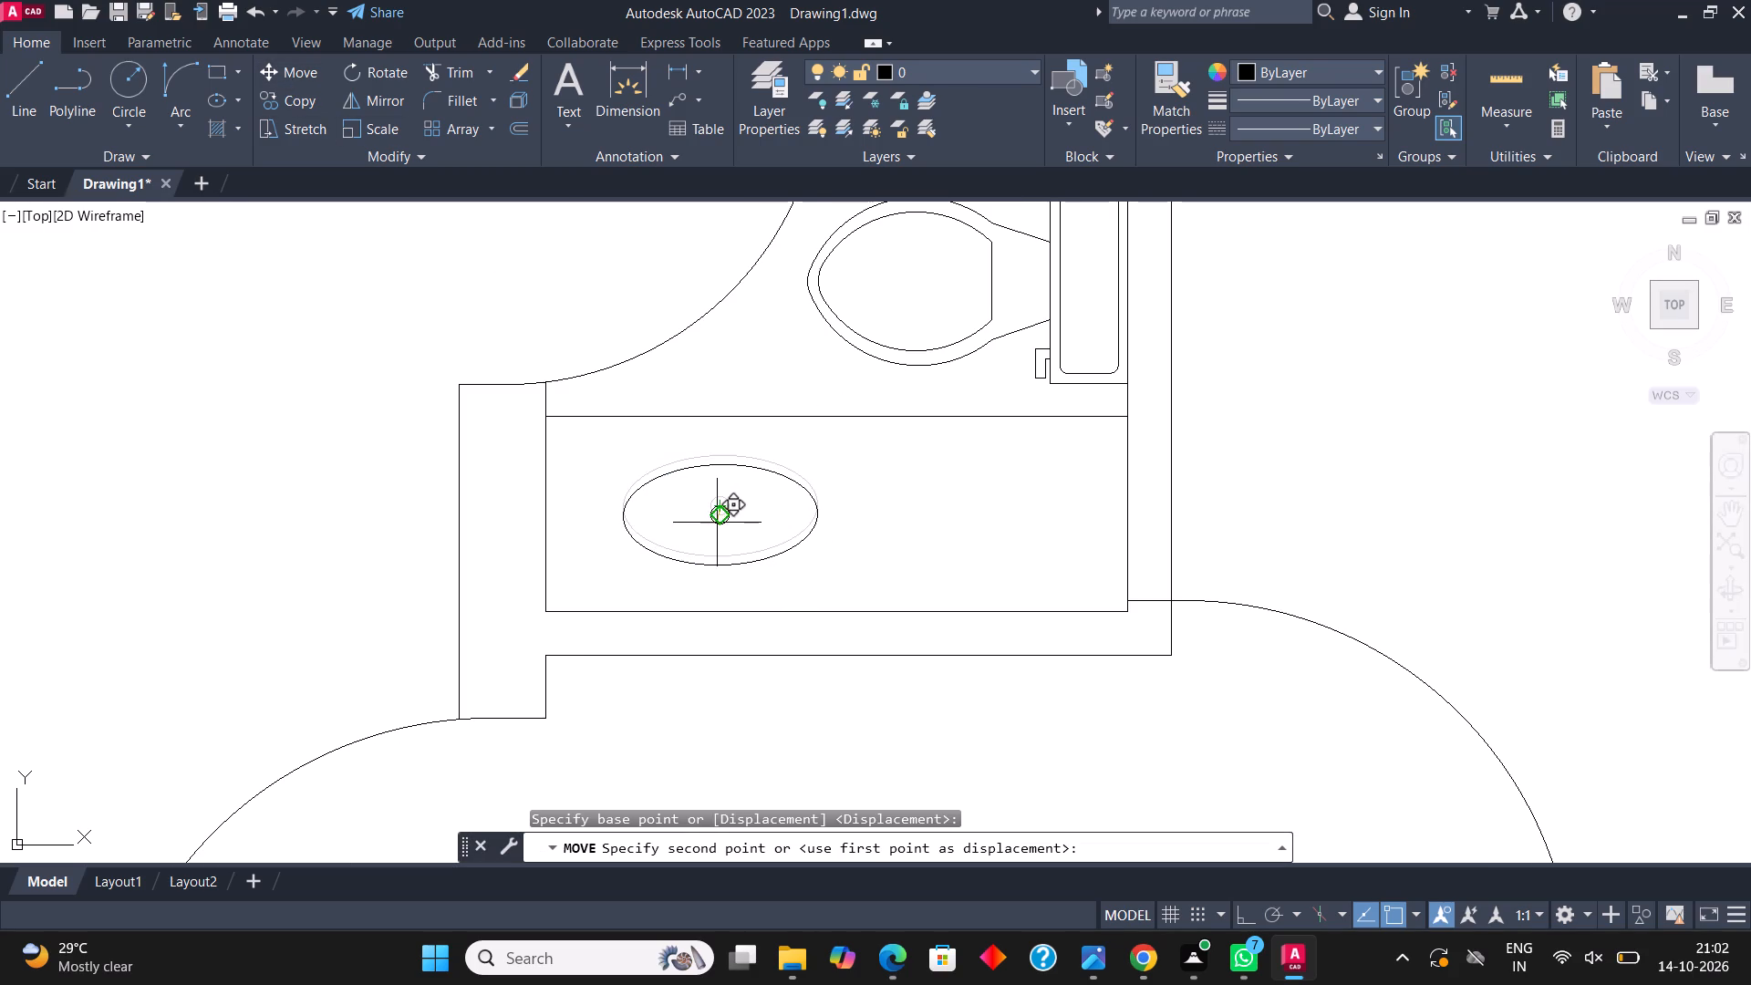
left_click(717, 523)
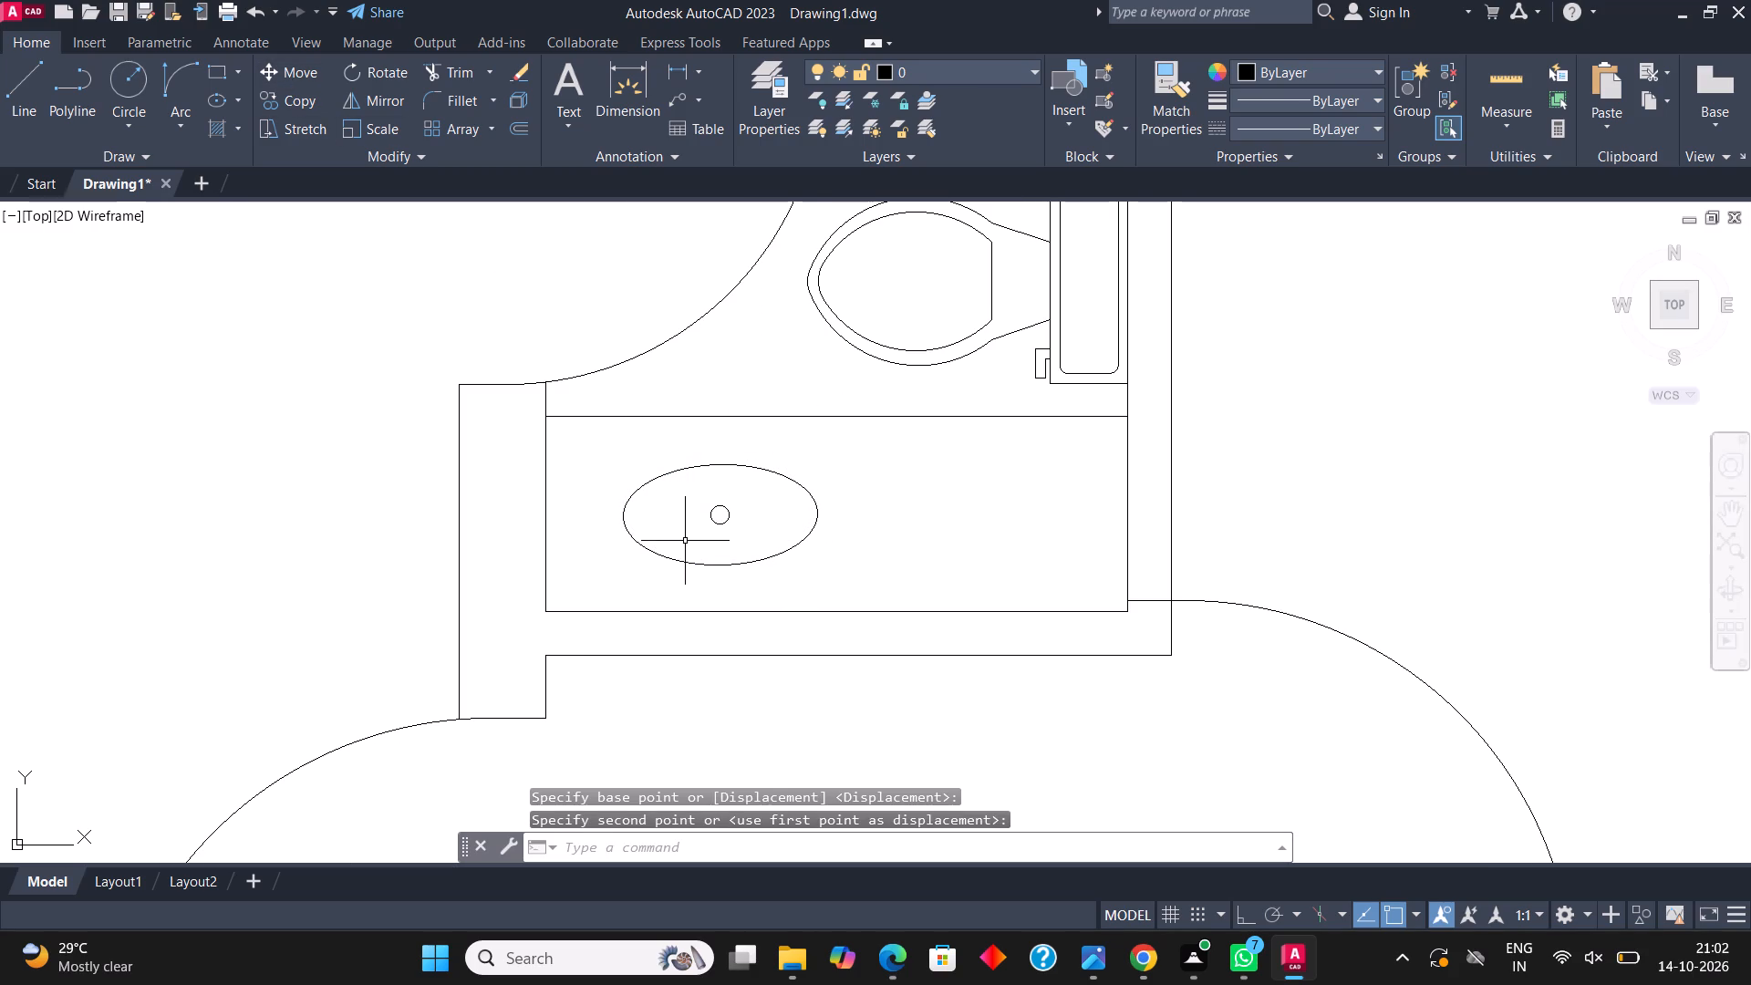
Draw a horizontal line from wall to wall across the upper part of the bathroom, above the door.
scroll(720, 604, "down", 2)
middle_click_drag(837, 372, 840, 374)
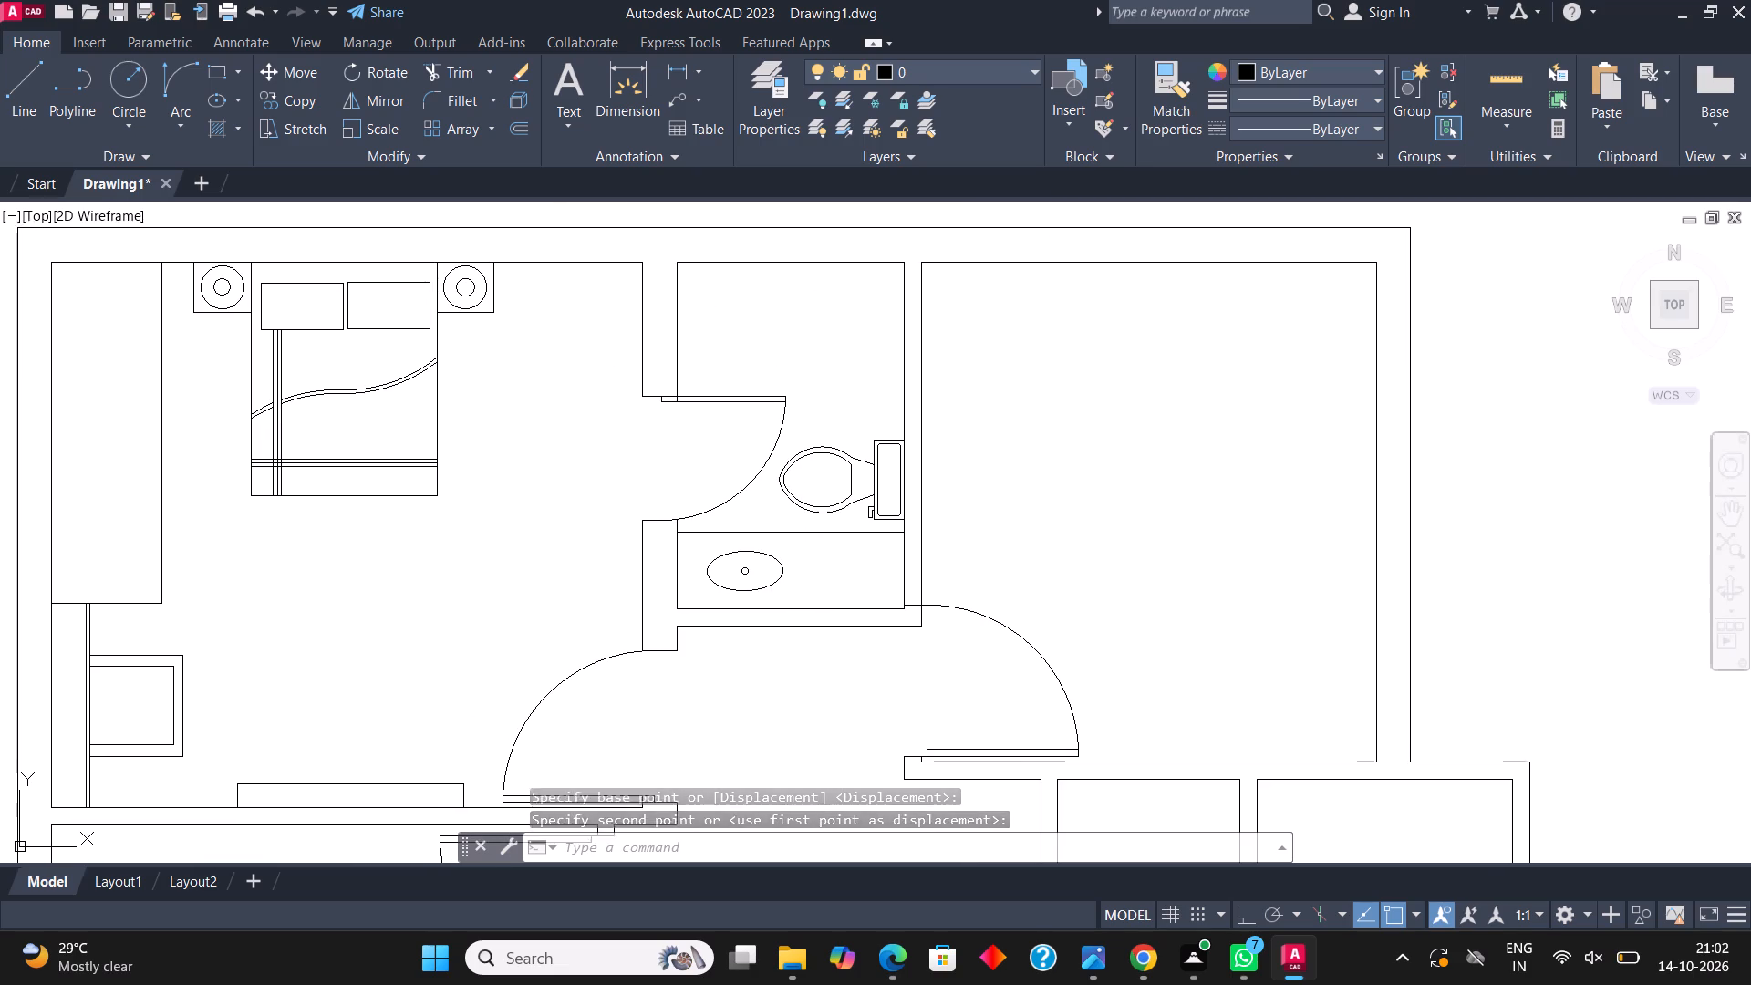
middle_click_drag(840, 374, 861, 461)
left_click(22, 89)
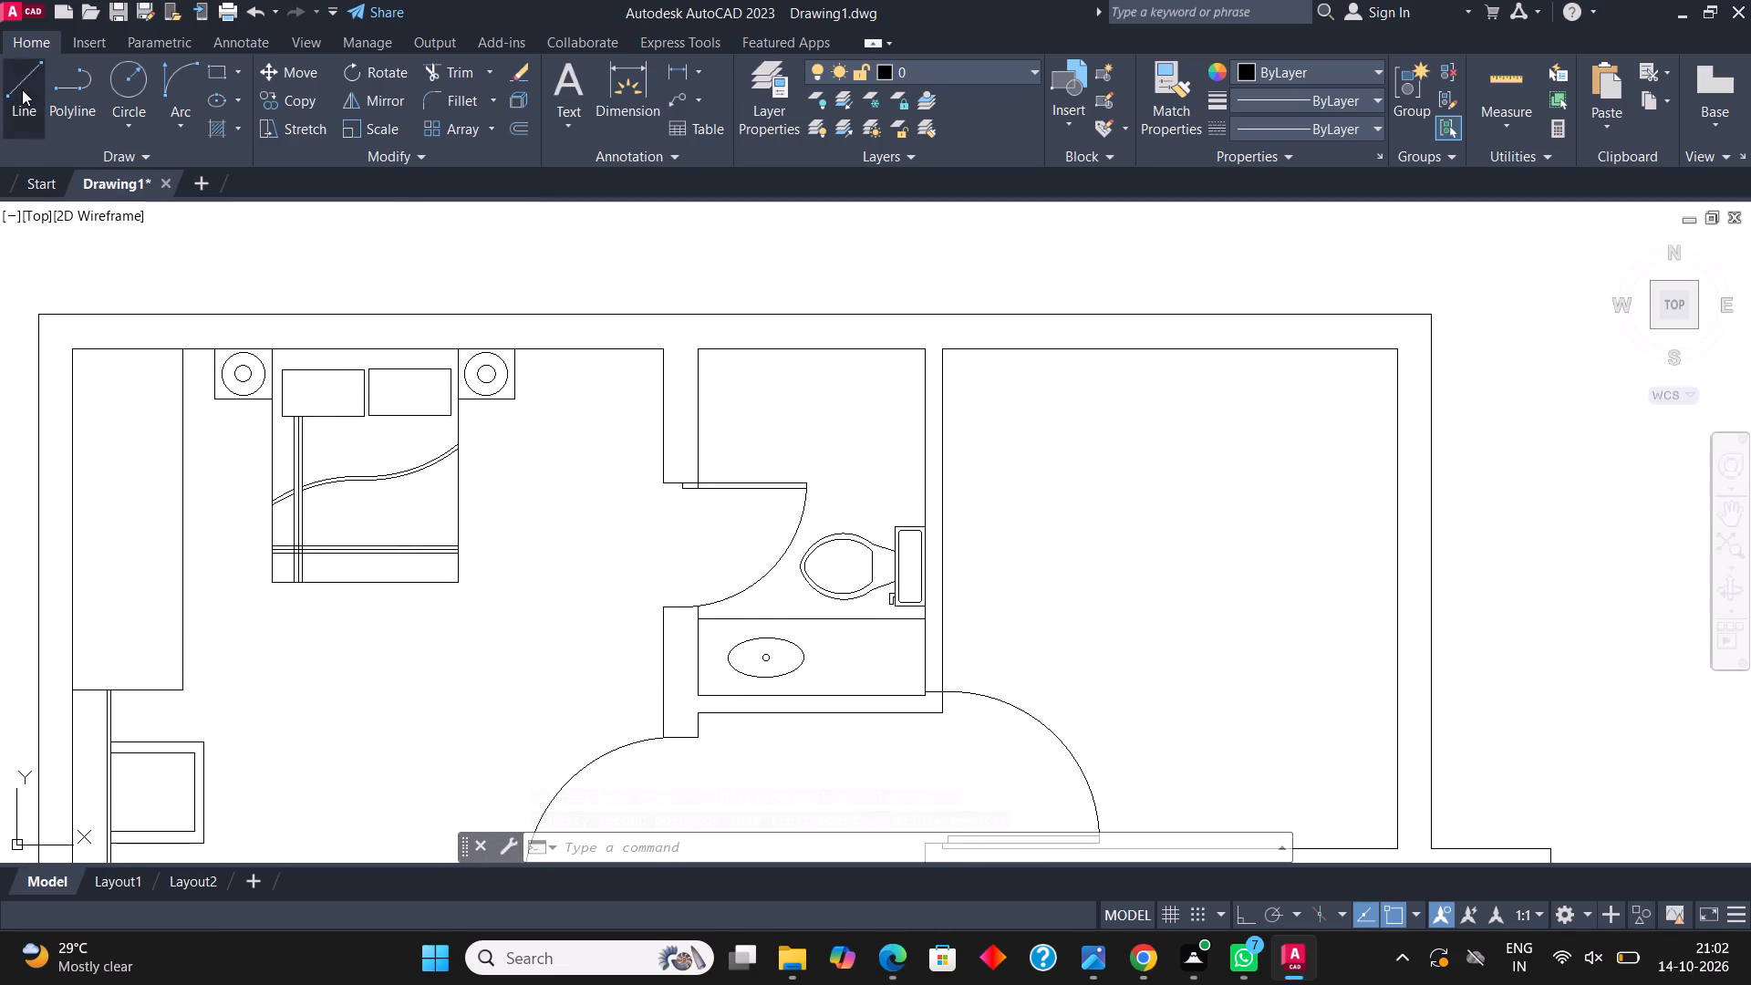
left_click(705, 446)
left_click(921, 444)
key("Escape")
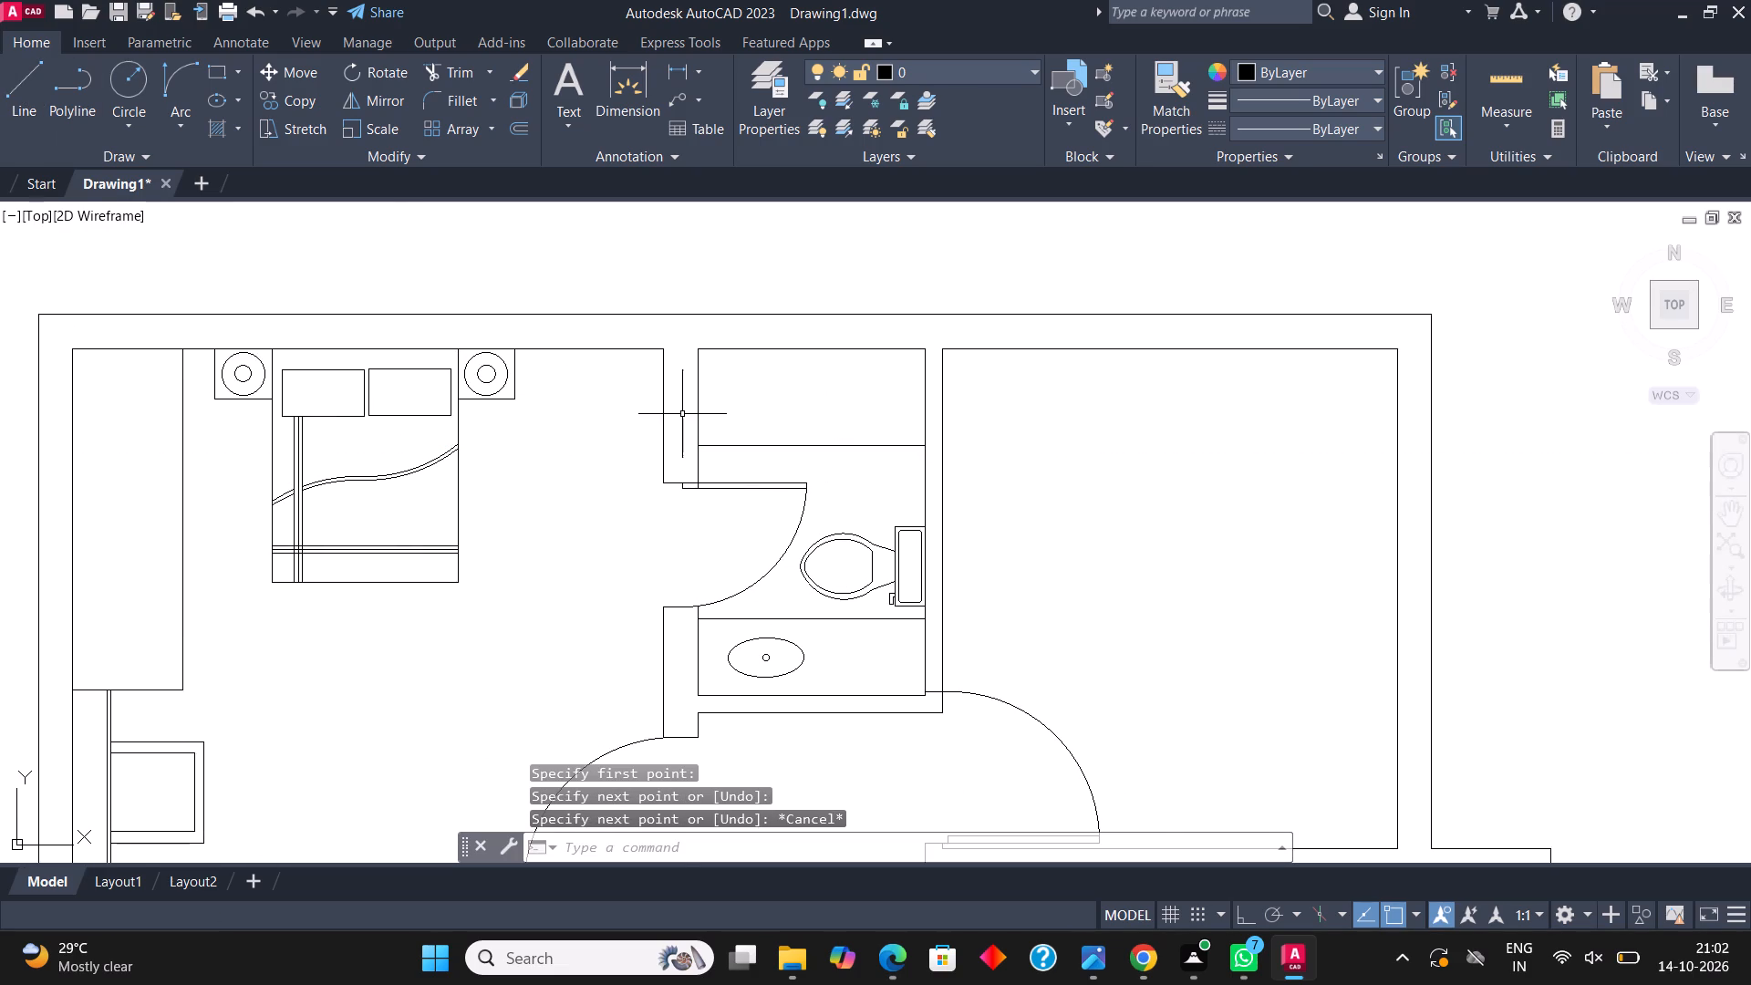
Copy the bed with both nightstands from its top-edge midpoint to the upper wall of the room right of the bathroom.
scroll(795, 431, "down", 1)
middle_click_drag(762, 431, 1010, 452)
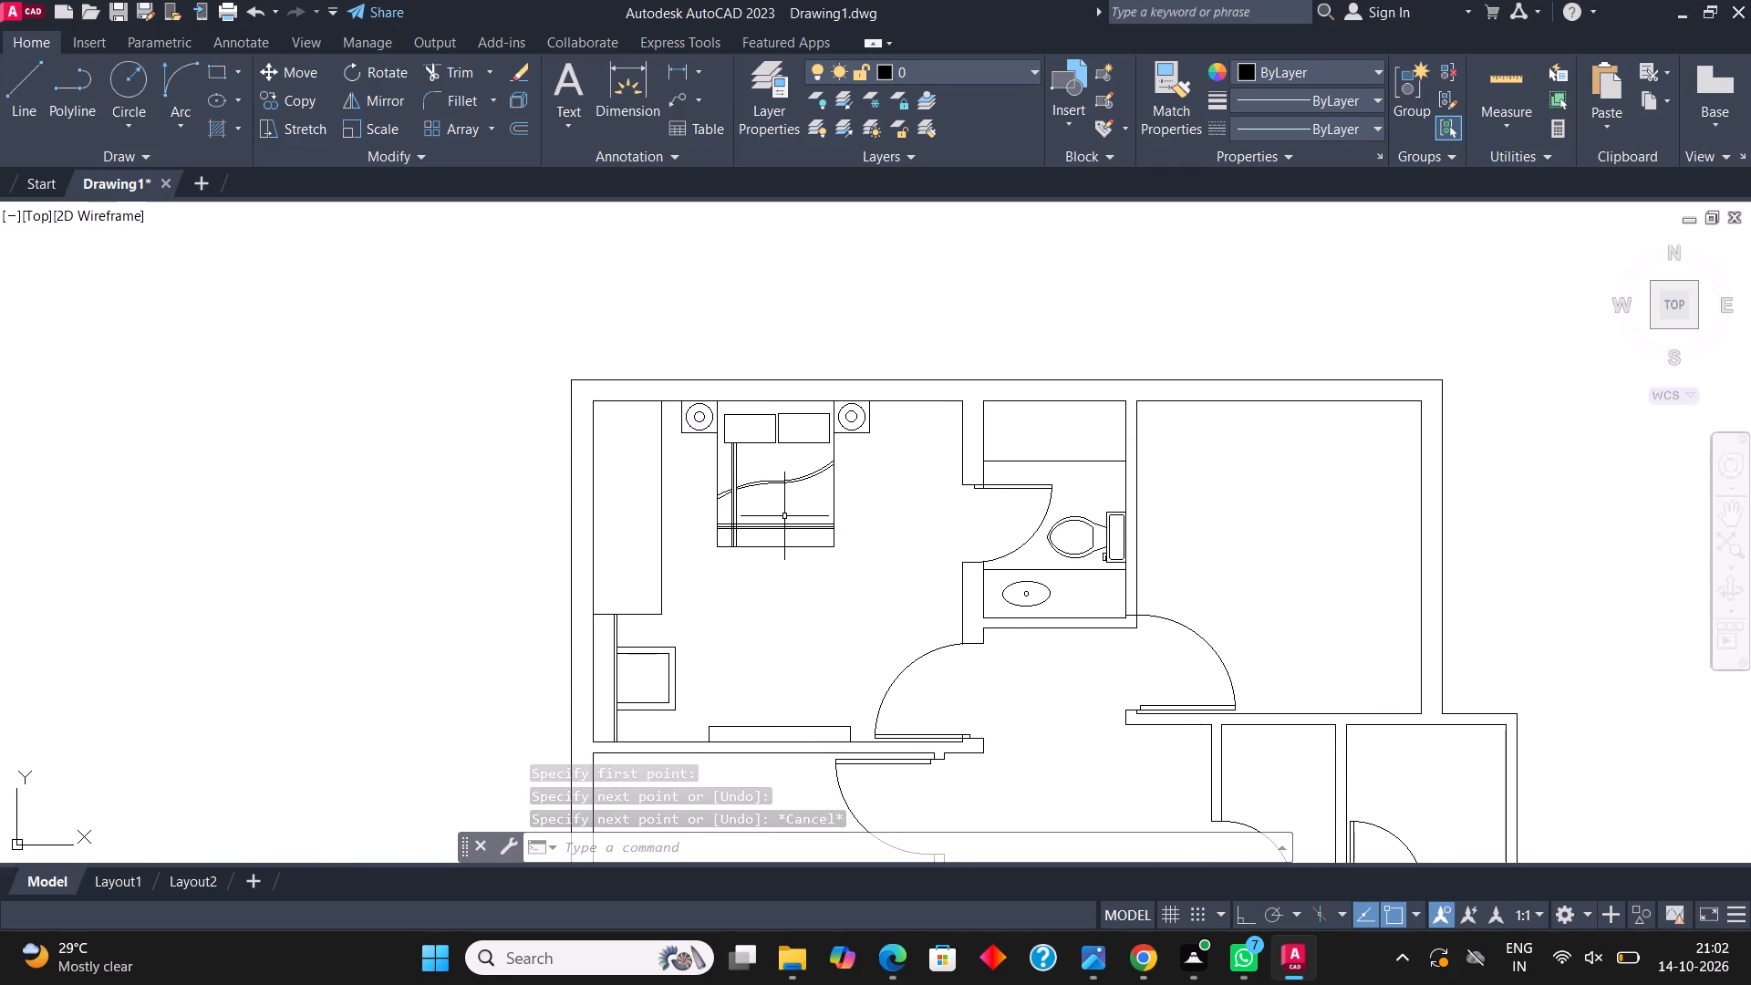
left_click(855, 572)
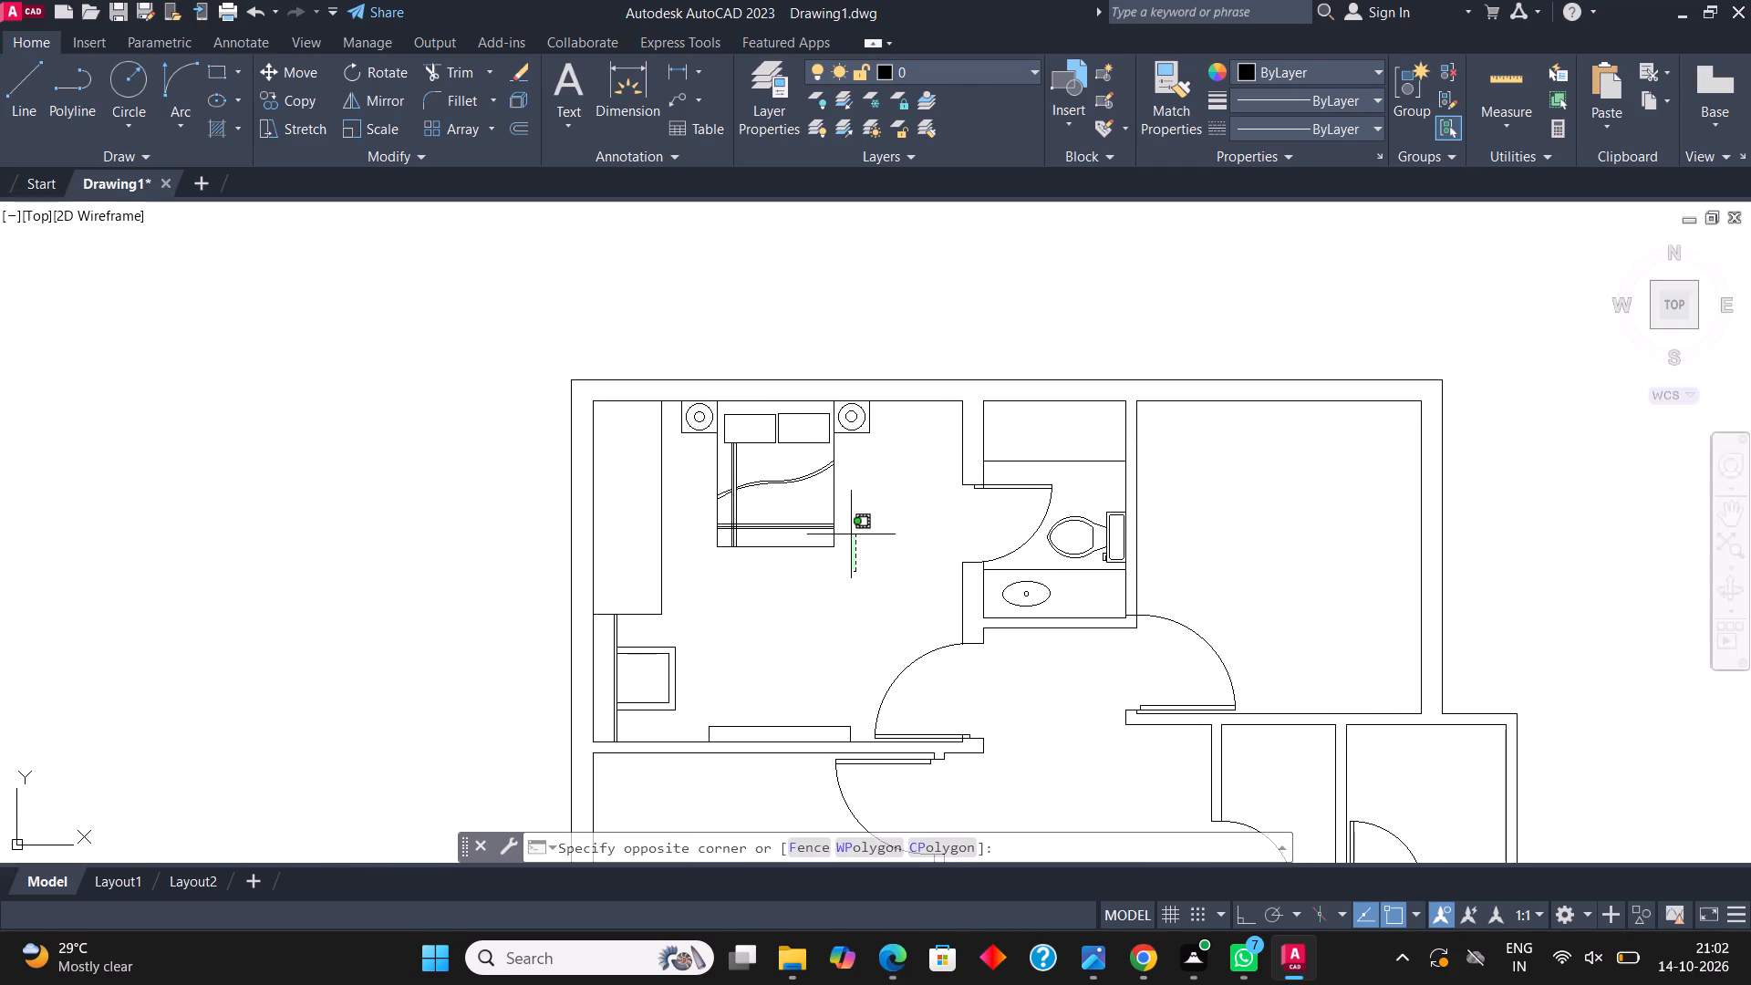
left_click(678, 419)
scroll(815, 472, "up", 2)
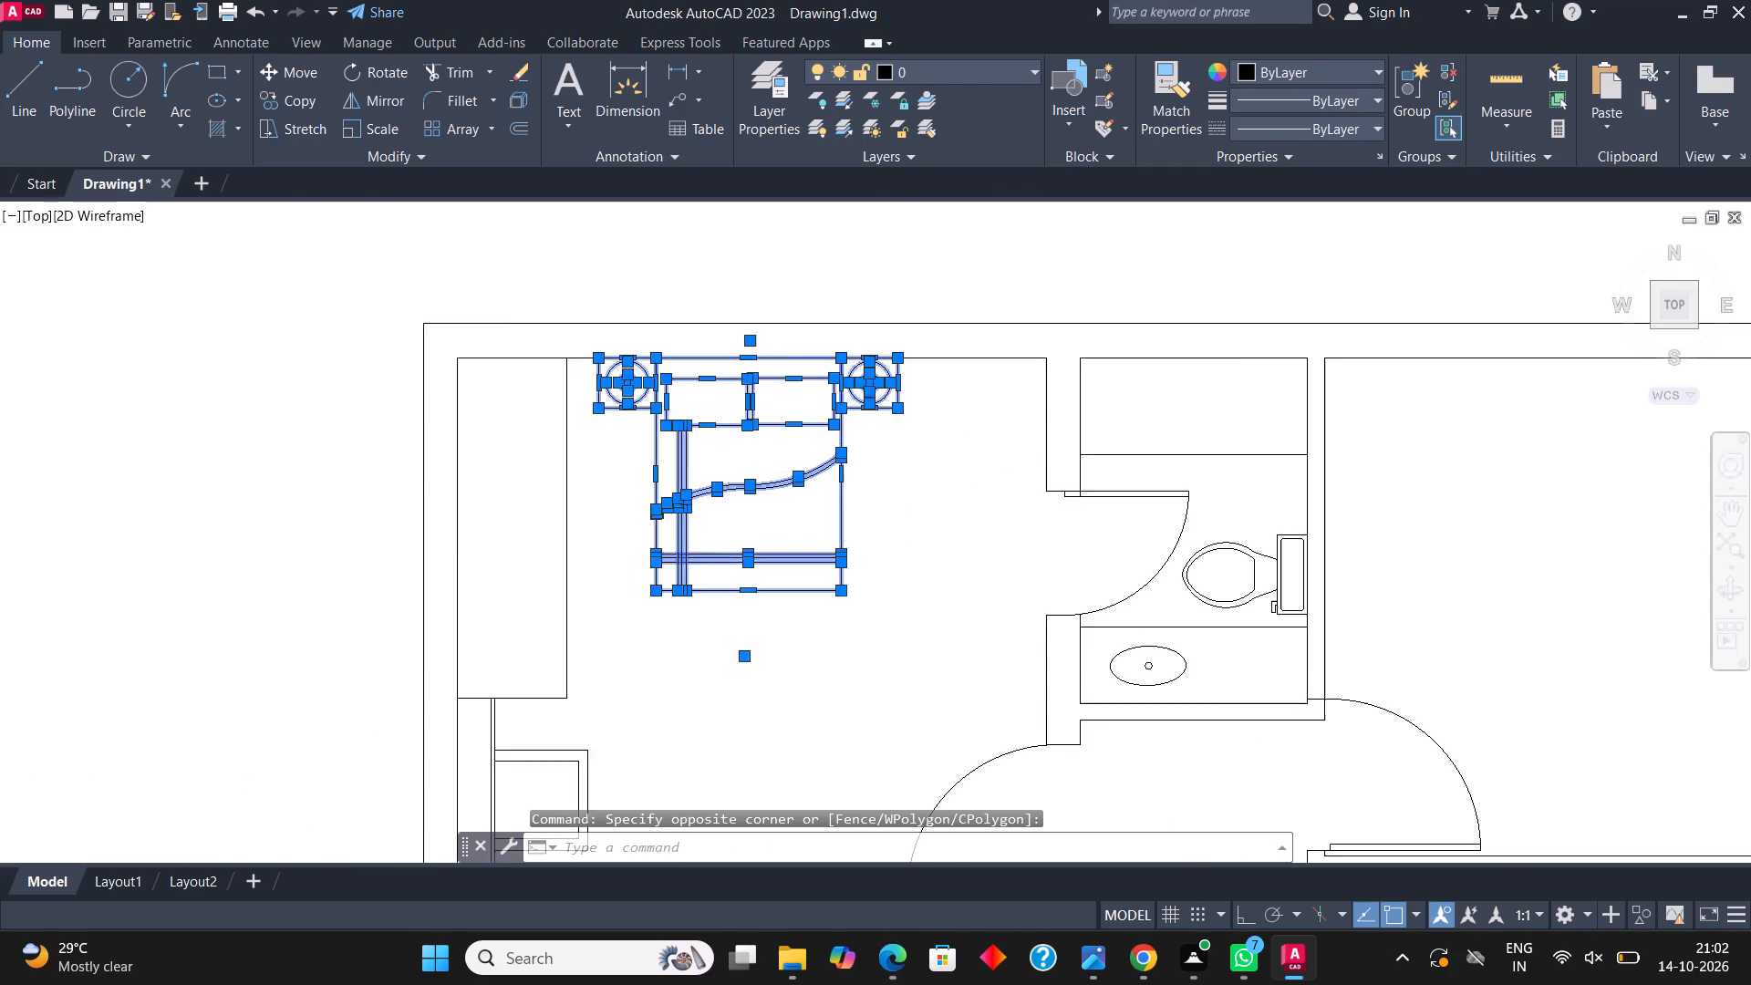
scroll(815, 472, "up", 1)
scroll(815, 472, "down", 3)
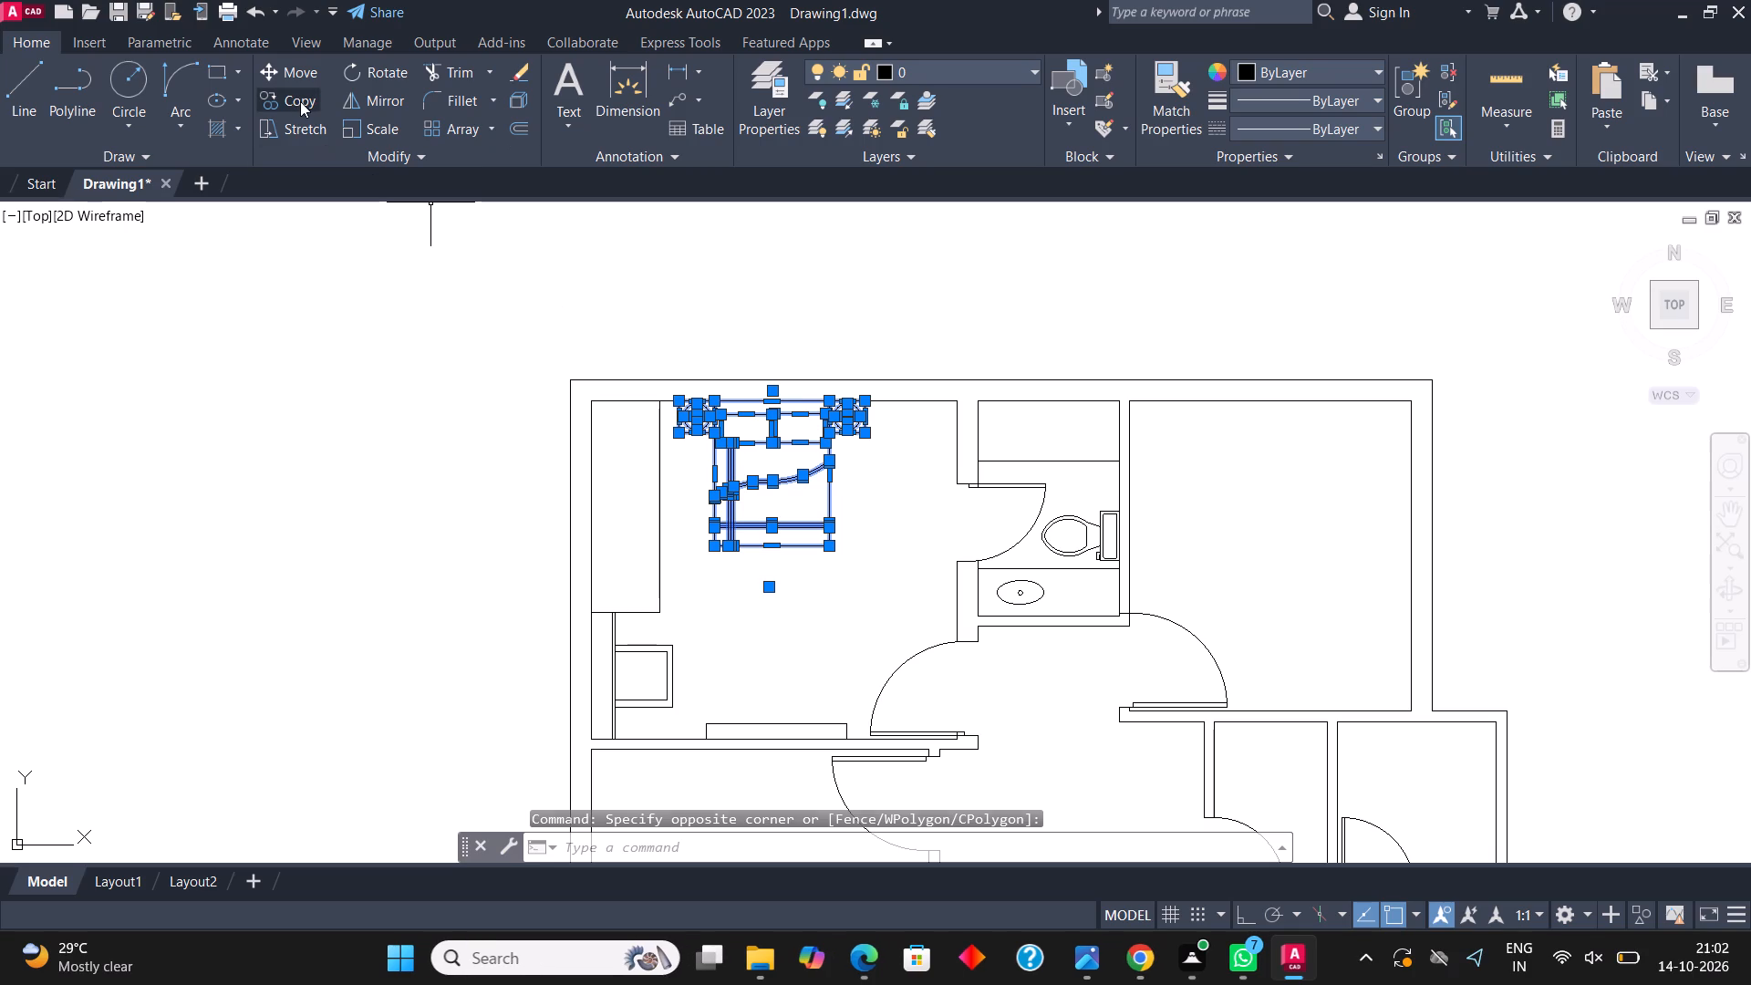
left_click(300, 101)
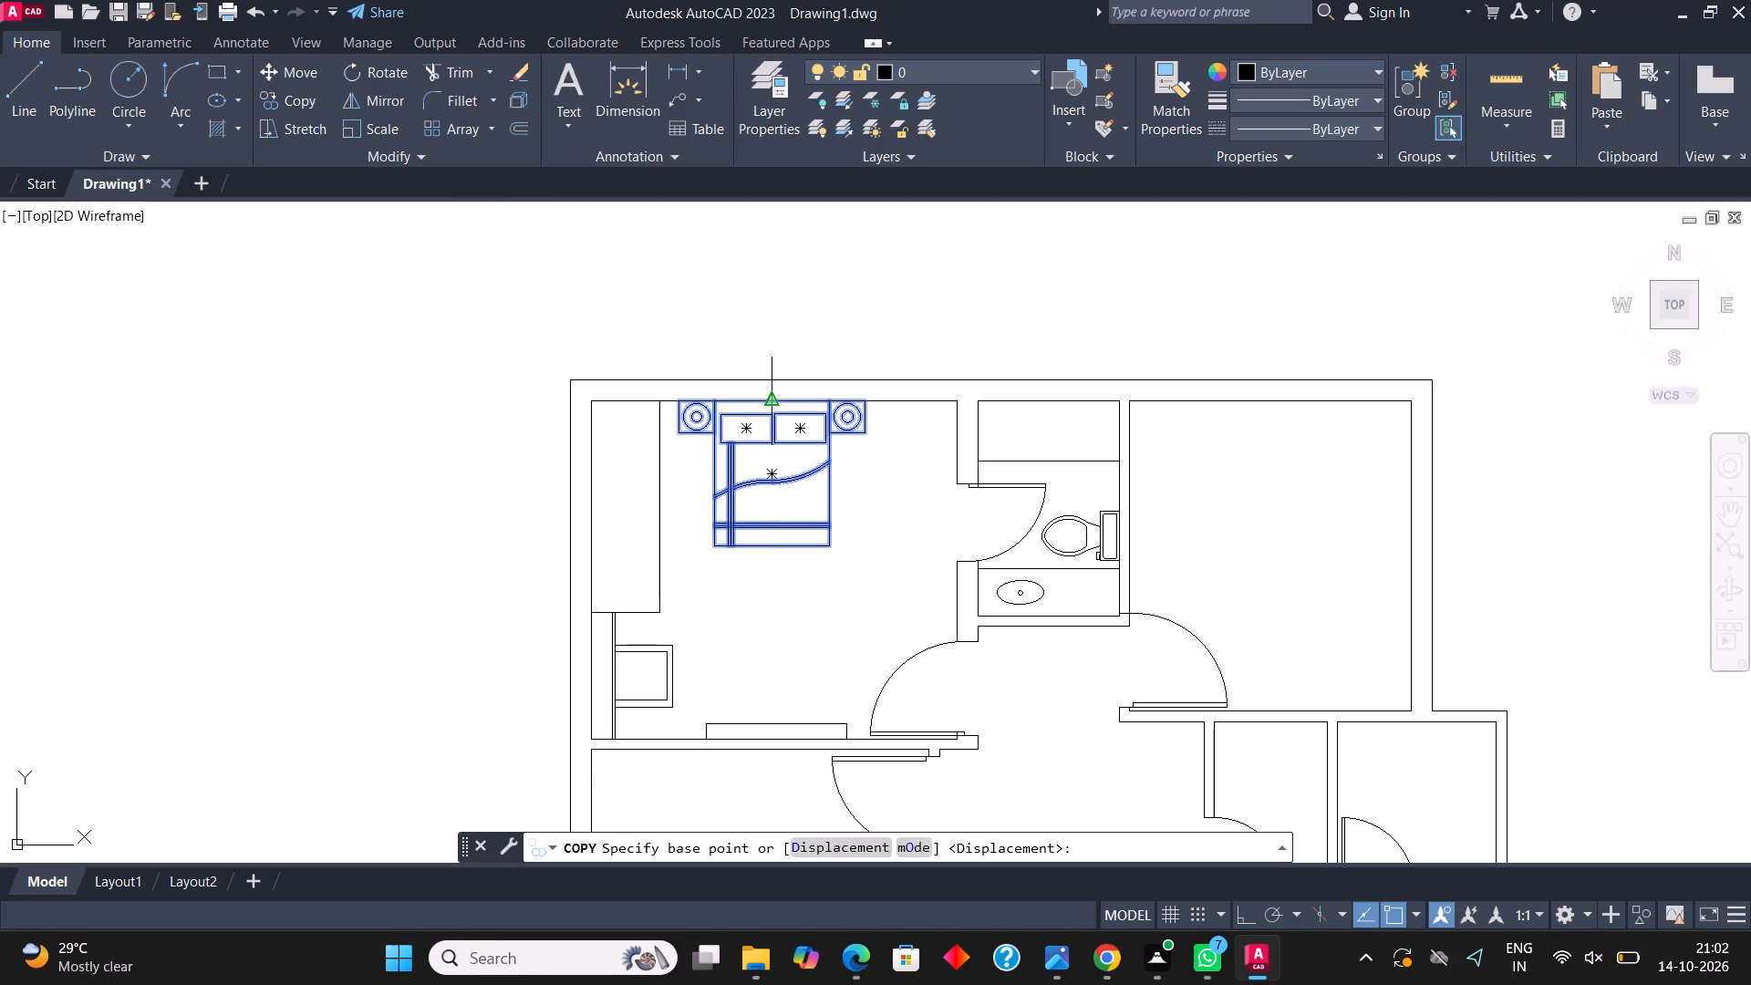
left_click(767, 406)
scroll(767, 406, "down", 1)
scroll(1135, 399, "up", 2)
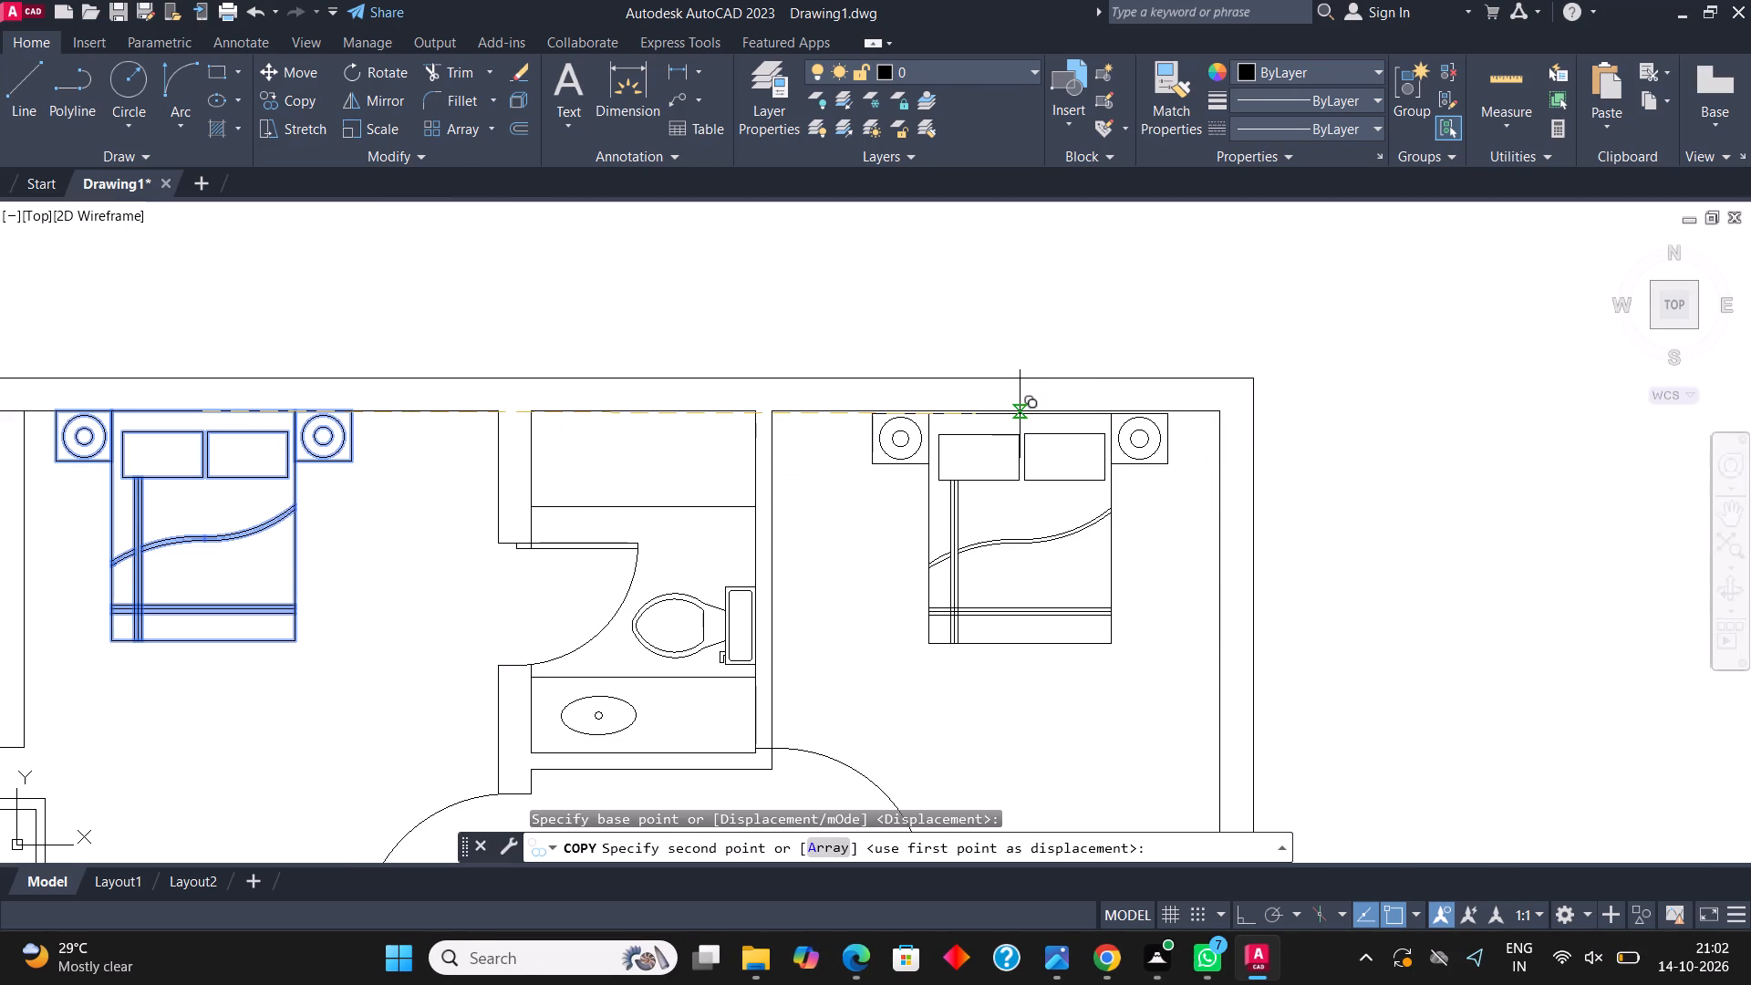
left_click(1020, 414)
key("Escape")
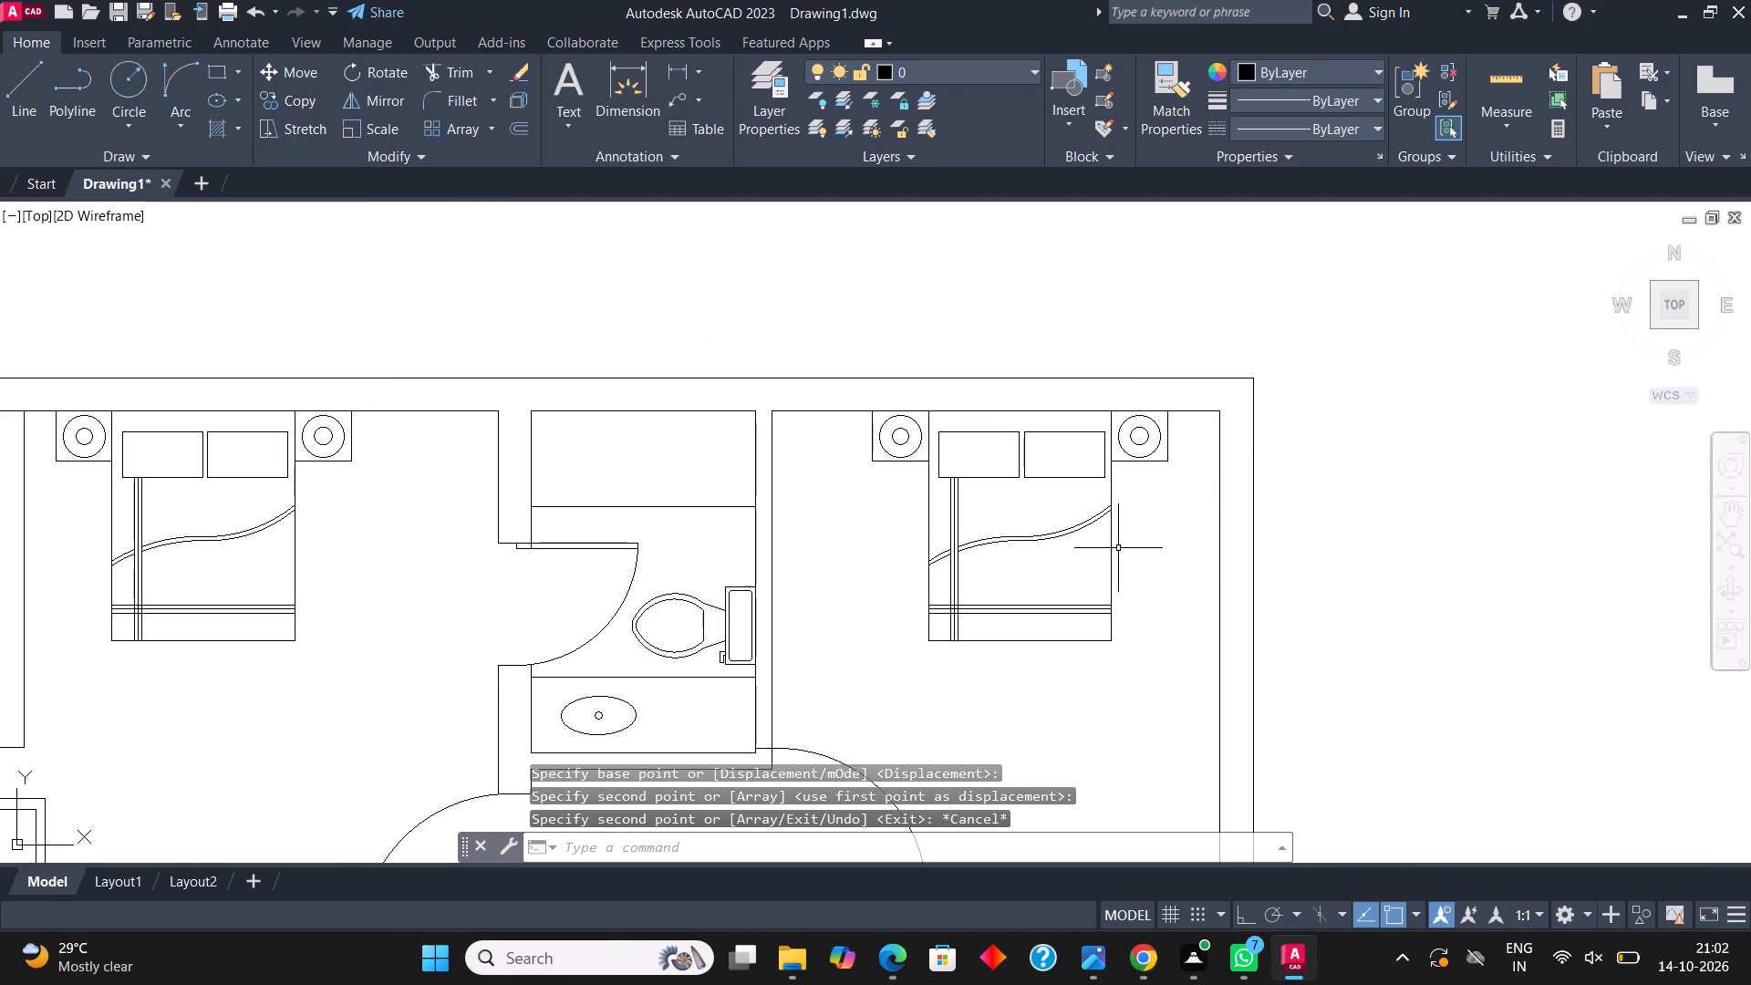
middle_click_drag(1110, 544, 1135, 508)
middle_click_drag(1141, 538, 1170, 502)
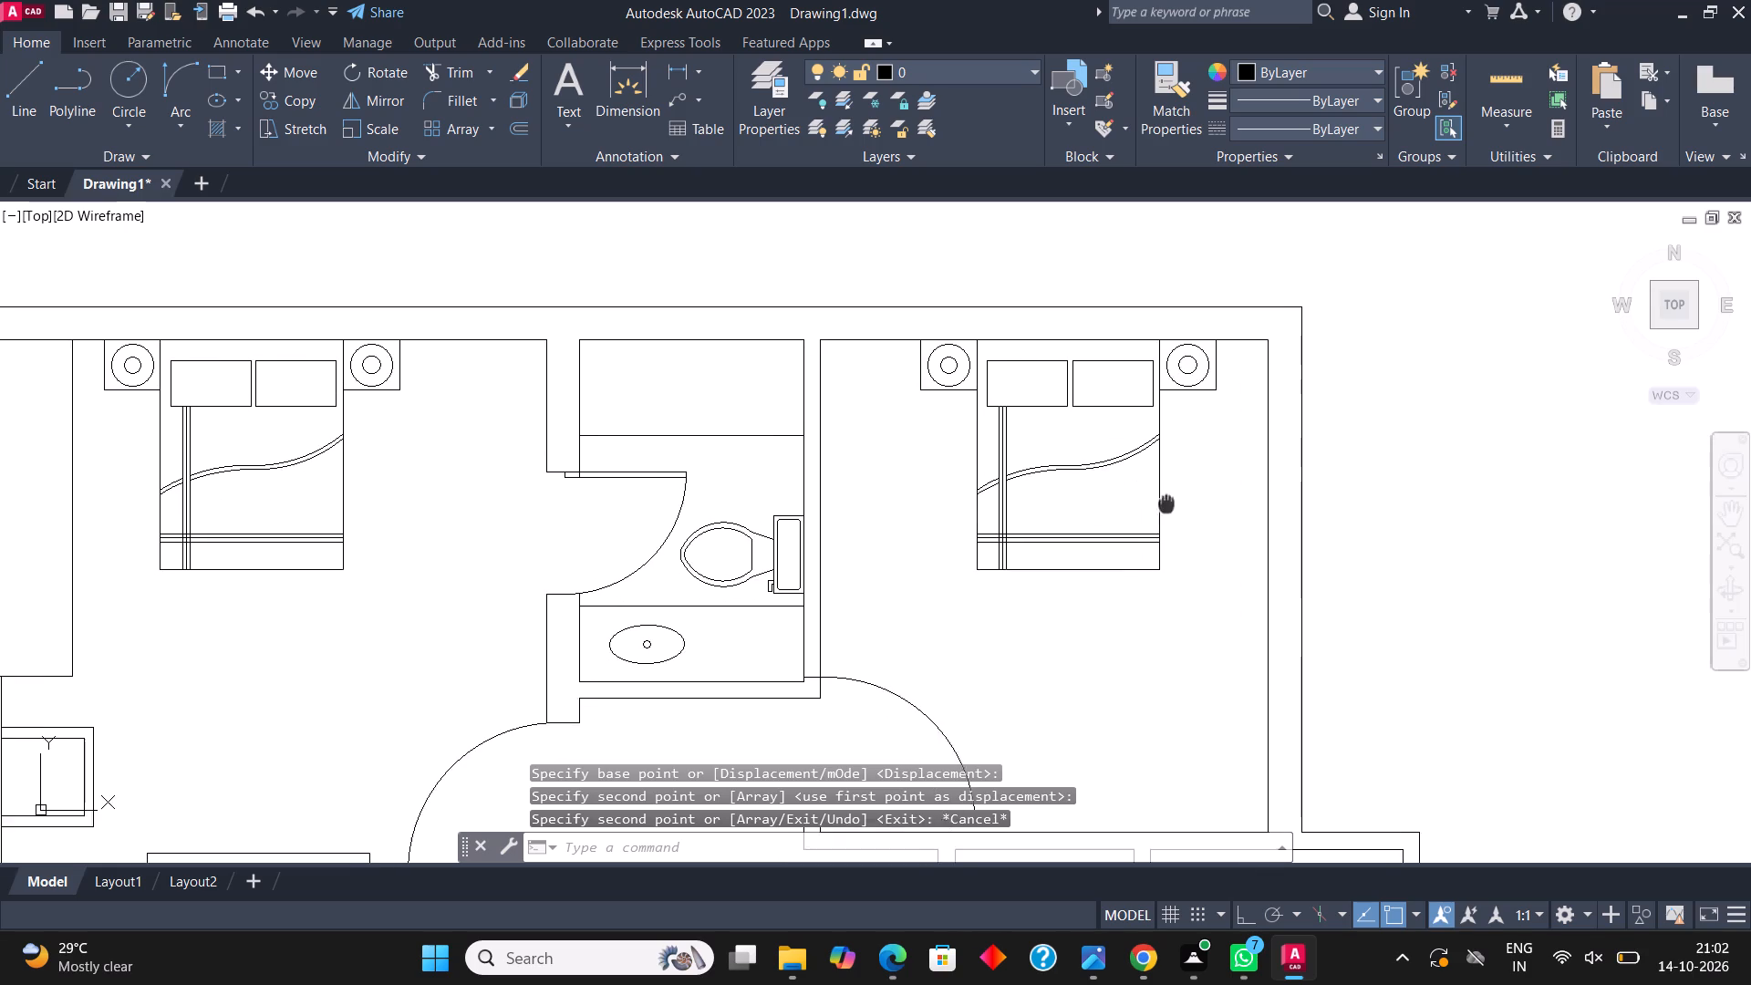
Draw a rectangle in the lower-right corner of the right bedroom, flush against the lower and right walls.
middle_click_drag(1170, 502, 1173, 502)
scroll(1222, 566, "down", 1)
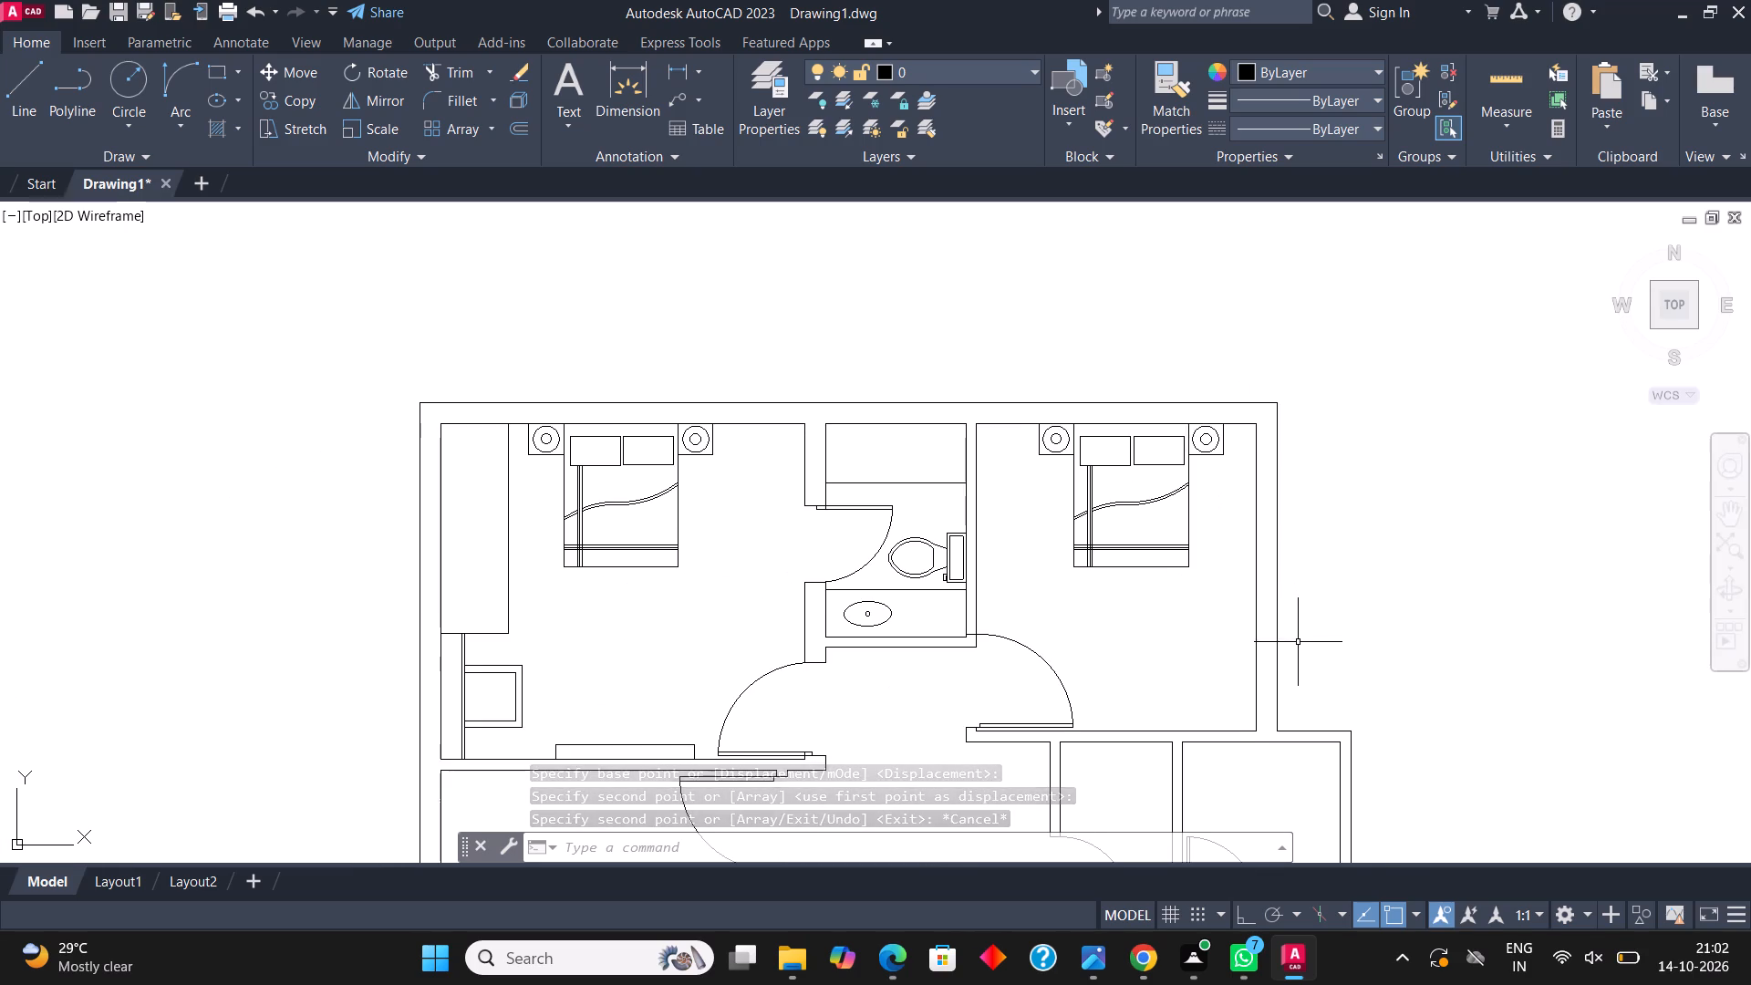
middle_click_drag(1292, 639, 1208, 566)
scroll(1148, 663, "up", 2)
left_click(212, 72)
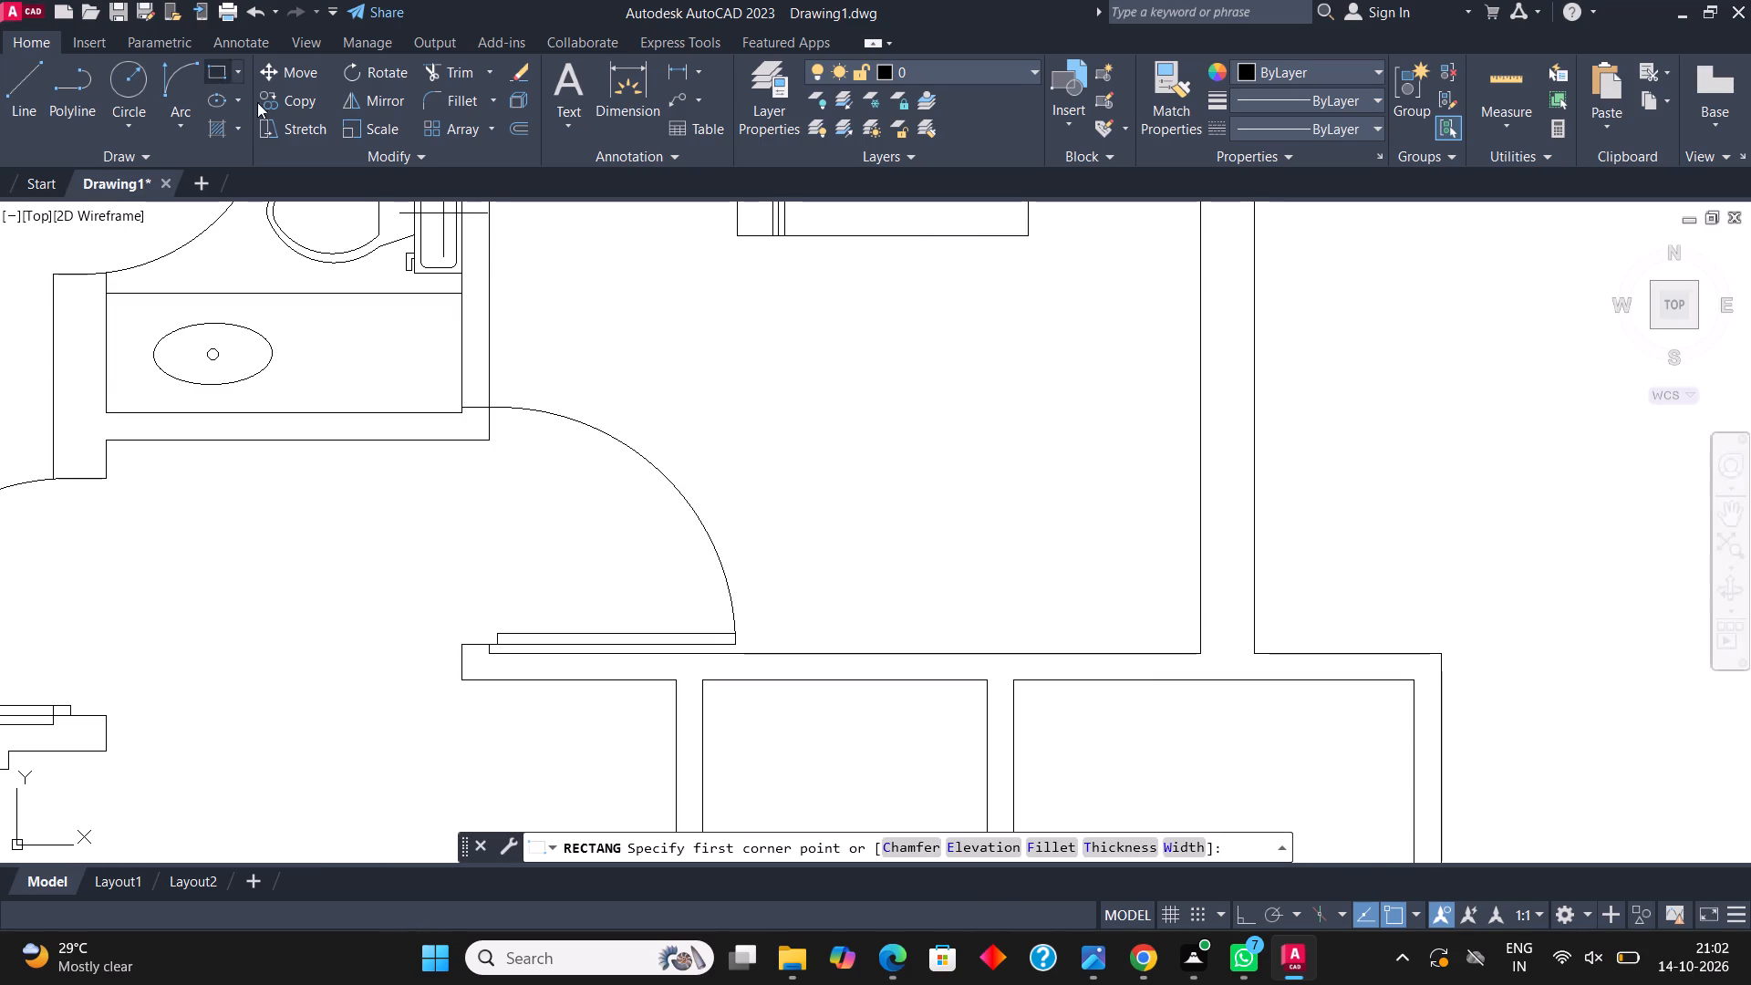
left_click(897, 651)
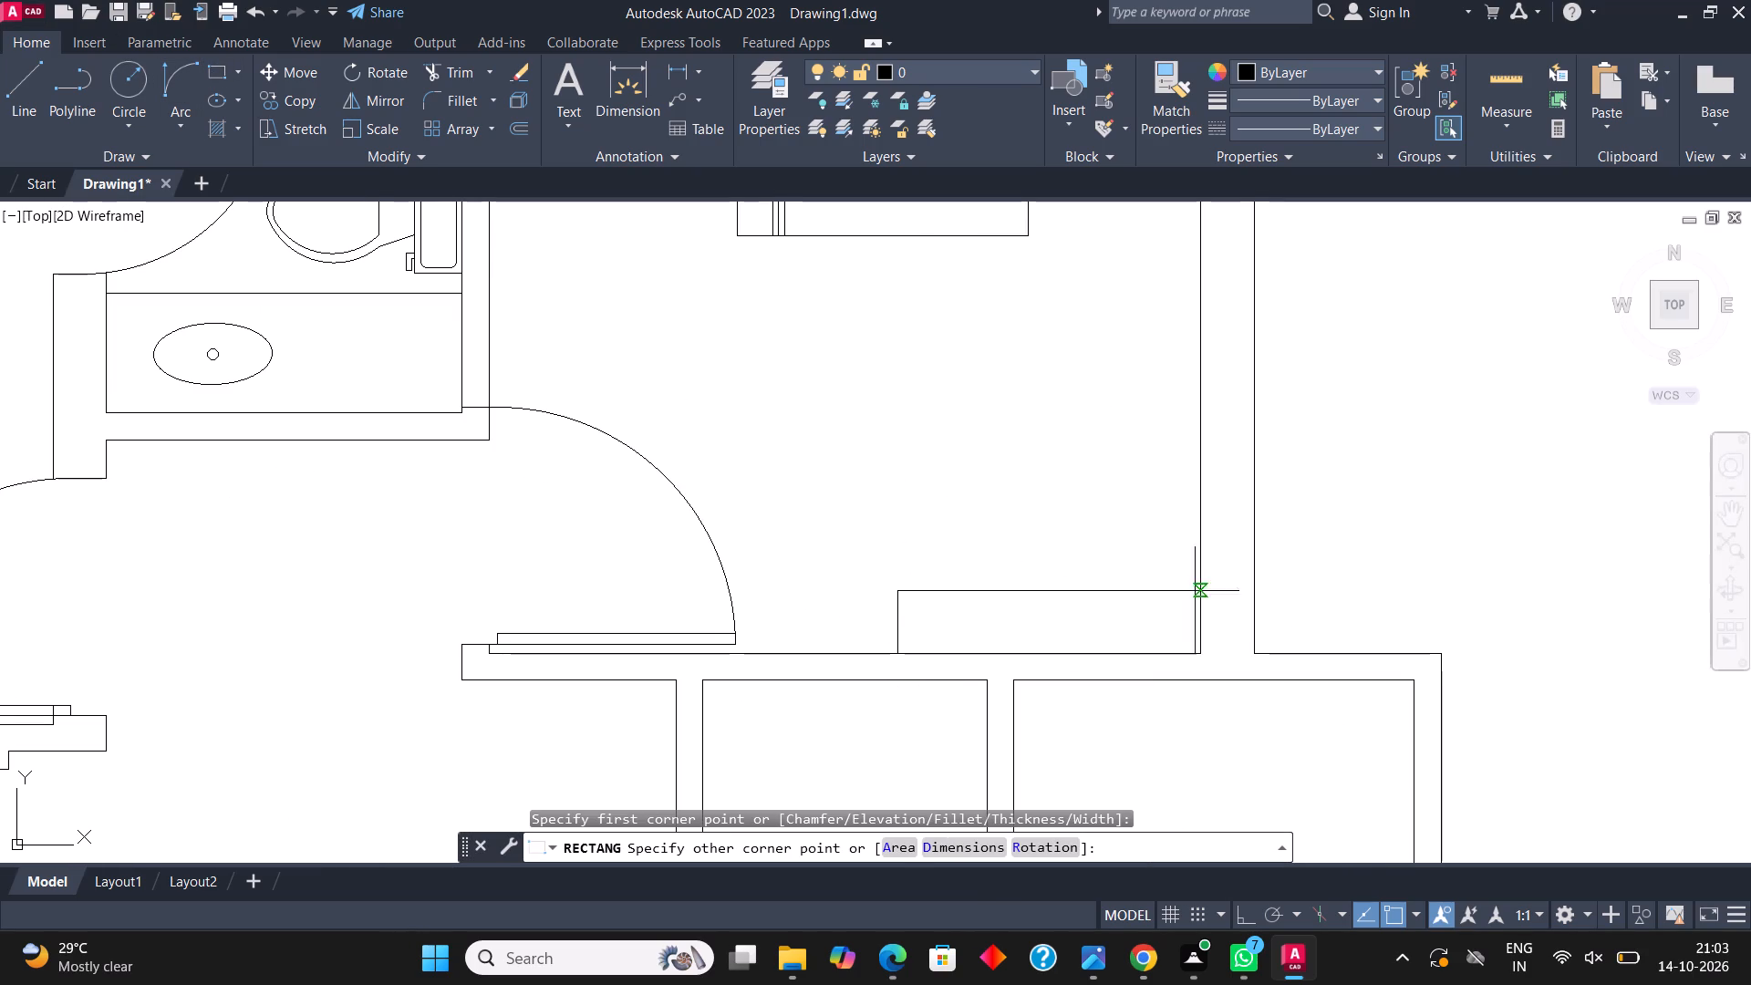
left_click(1201, 548)
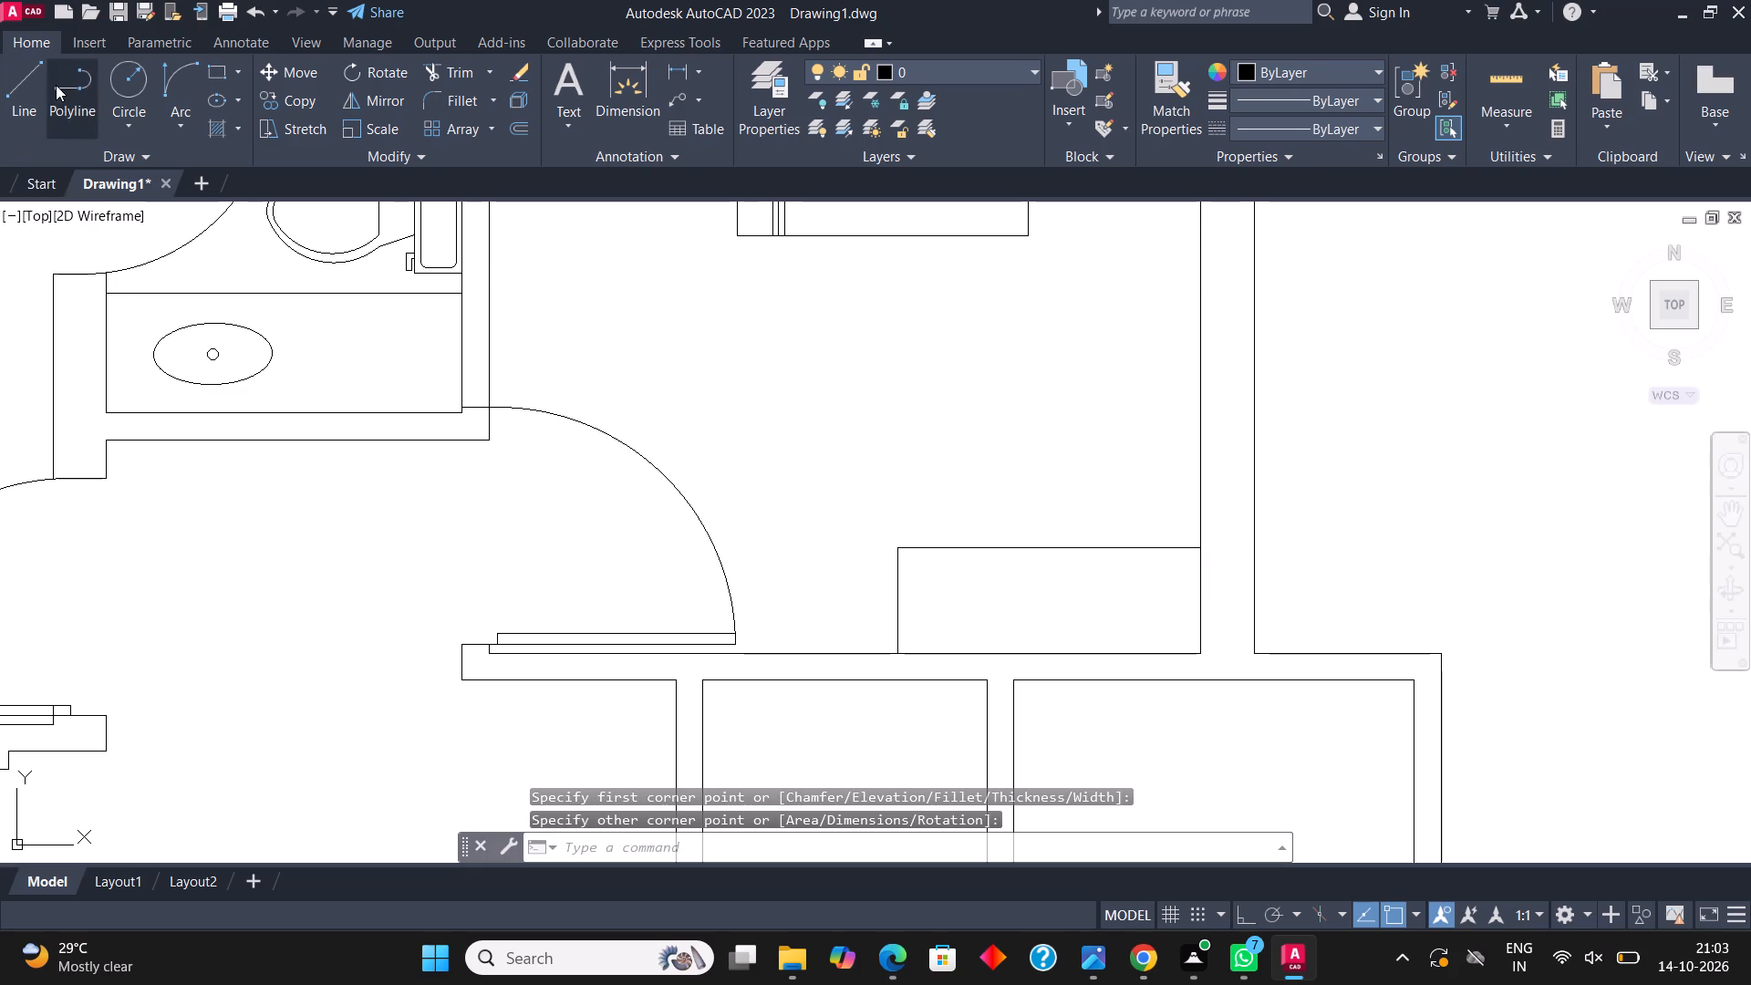
Draw a shallower rectangle along the right bedroom's lower wall, filling the space between the door and the corner rectangle.
left_click(220, 65)
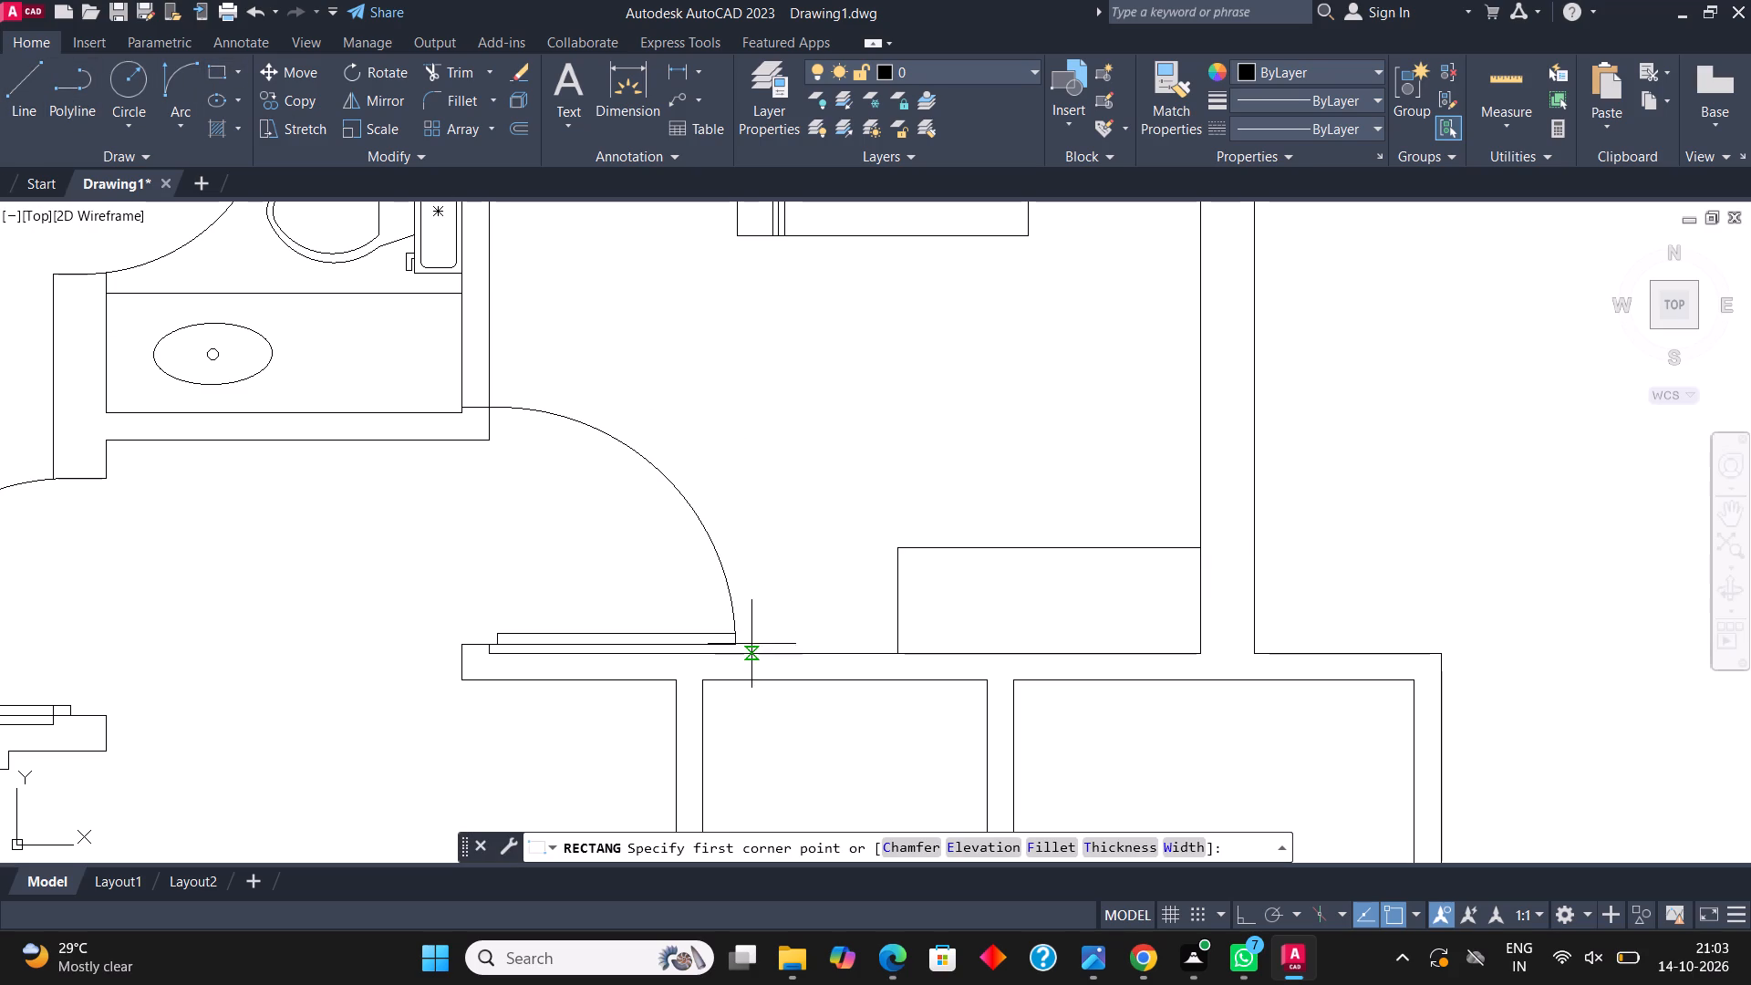
left_click(750, 649)
left_click(897, 619)
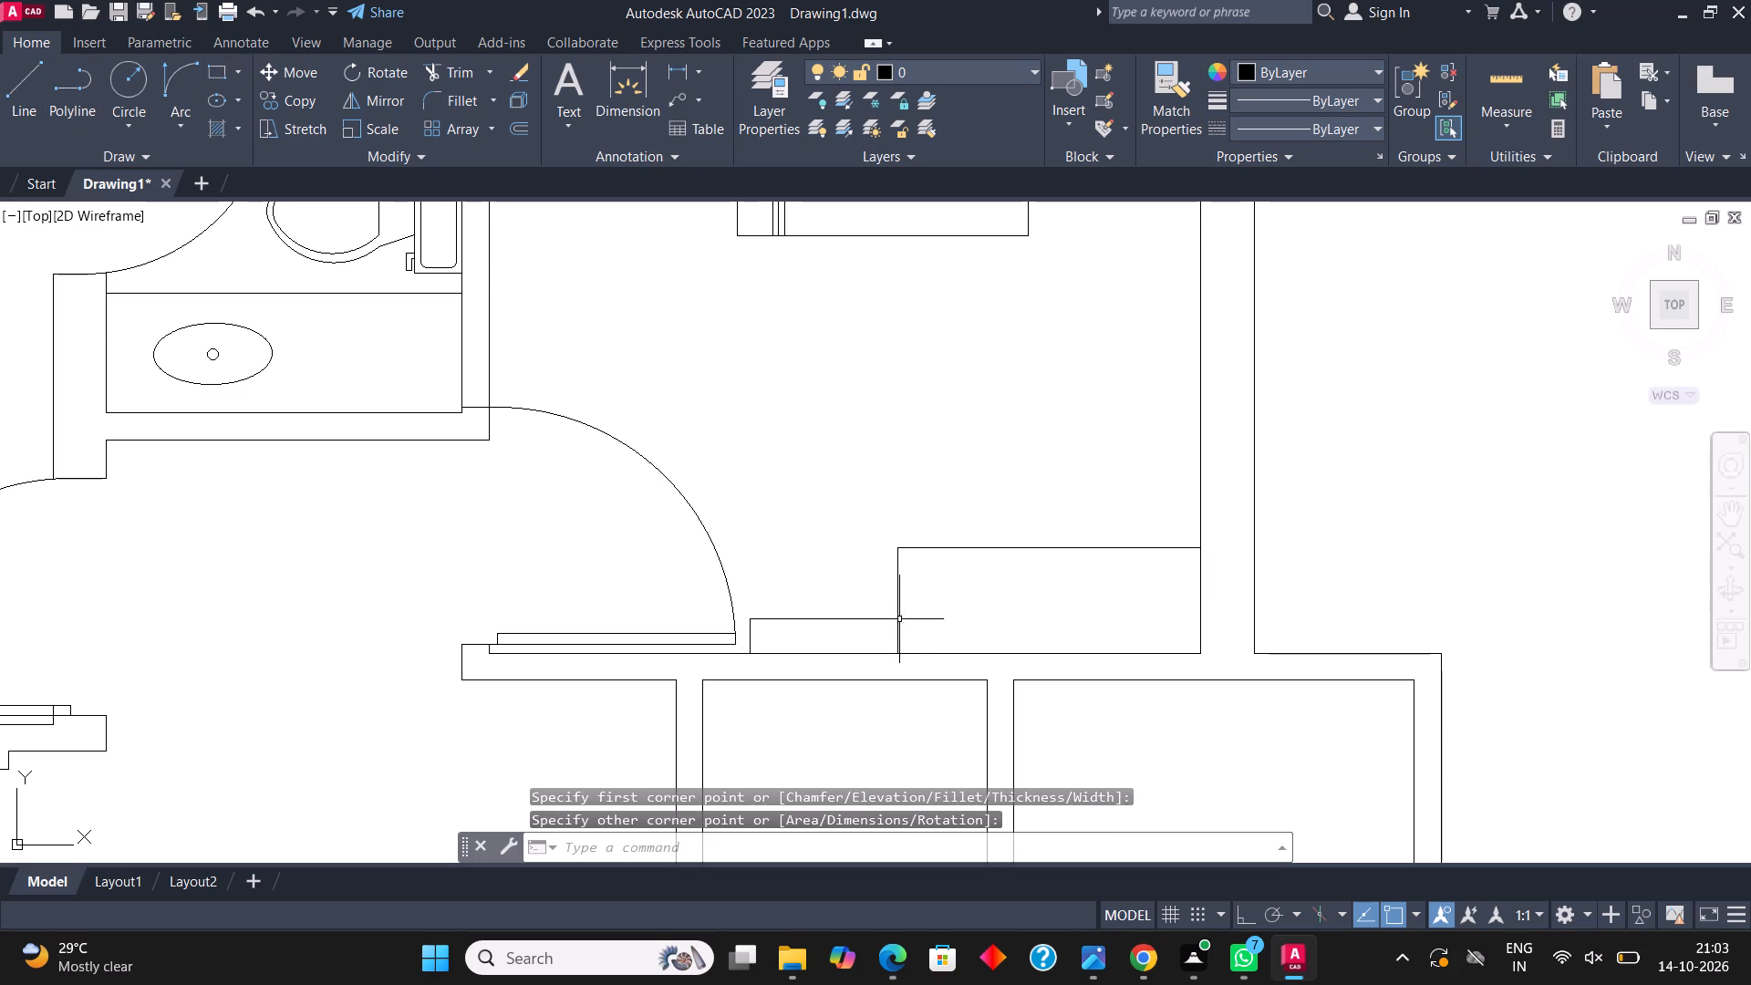
Draw a small near-square chair rectangle standing on the top edge of the shallow rectangle beside the bedroom door.
scroll(1017, 595, "down", 2)
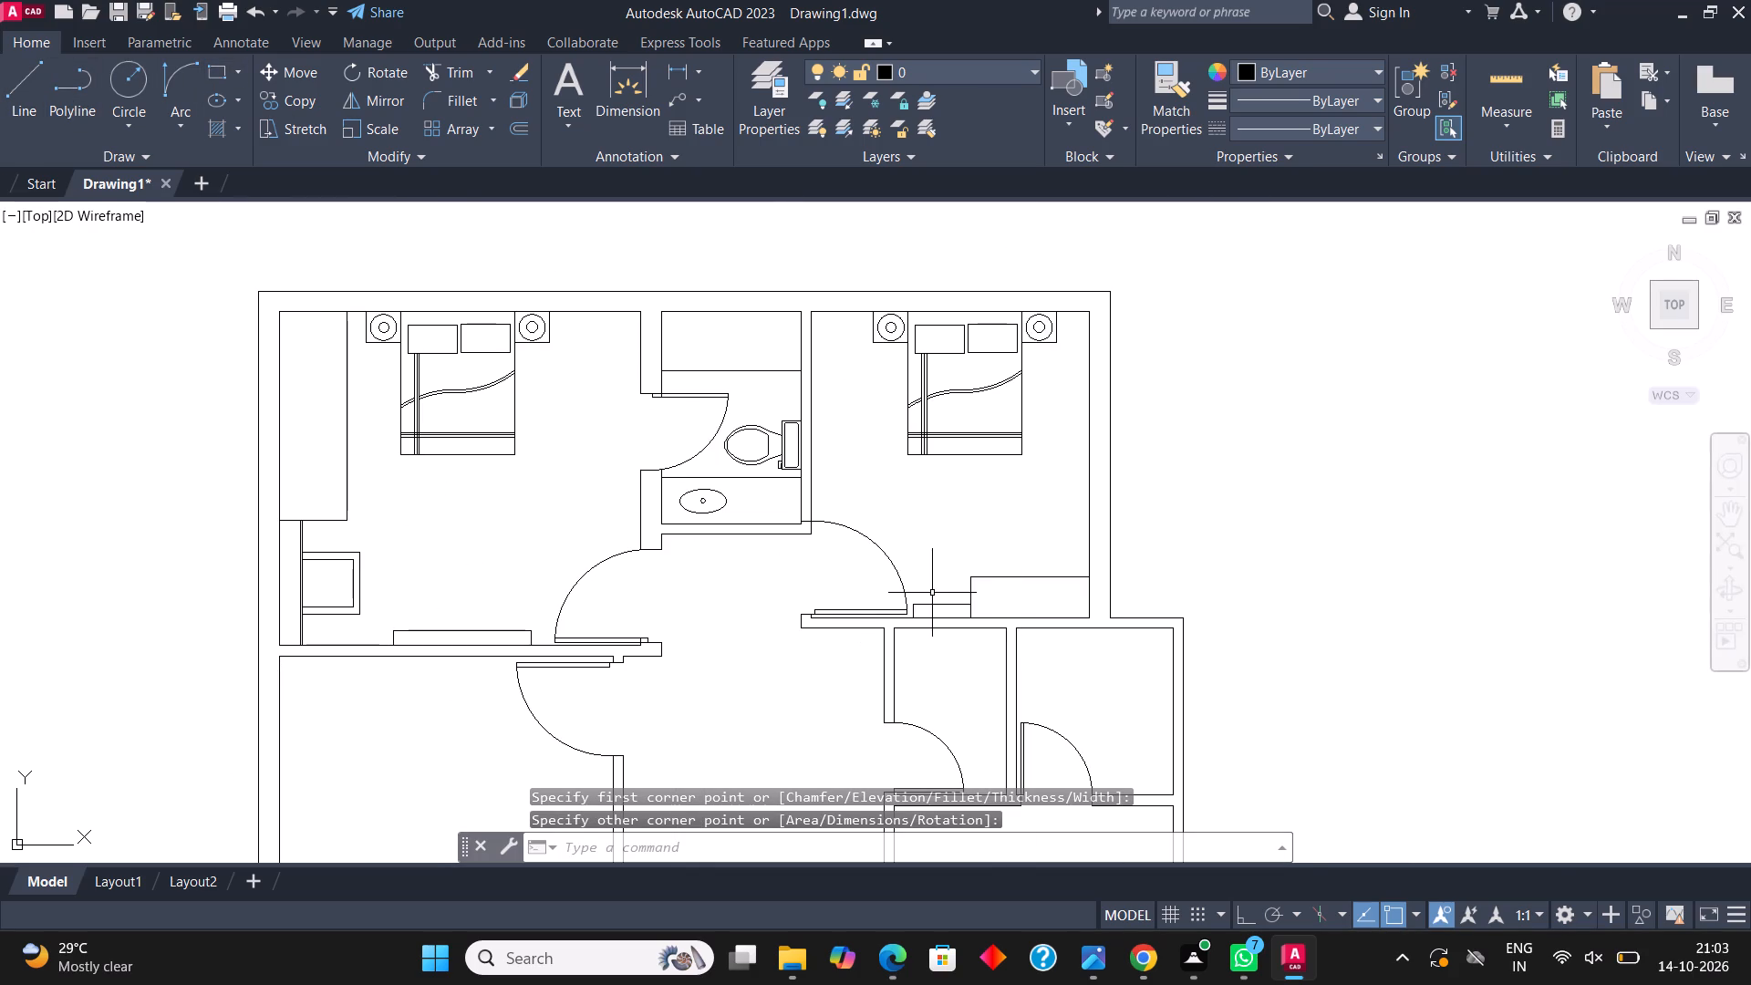
scroll(934, 593, "up", 4)
middle_click_drag(910, 580, 758, 548)
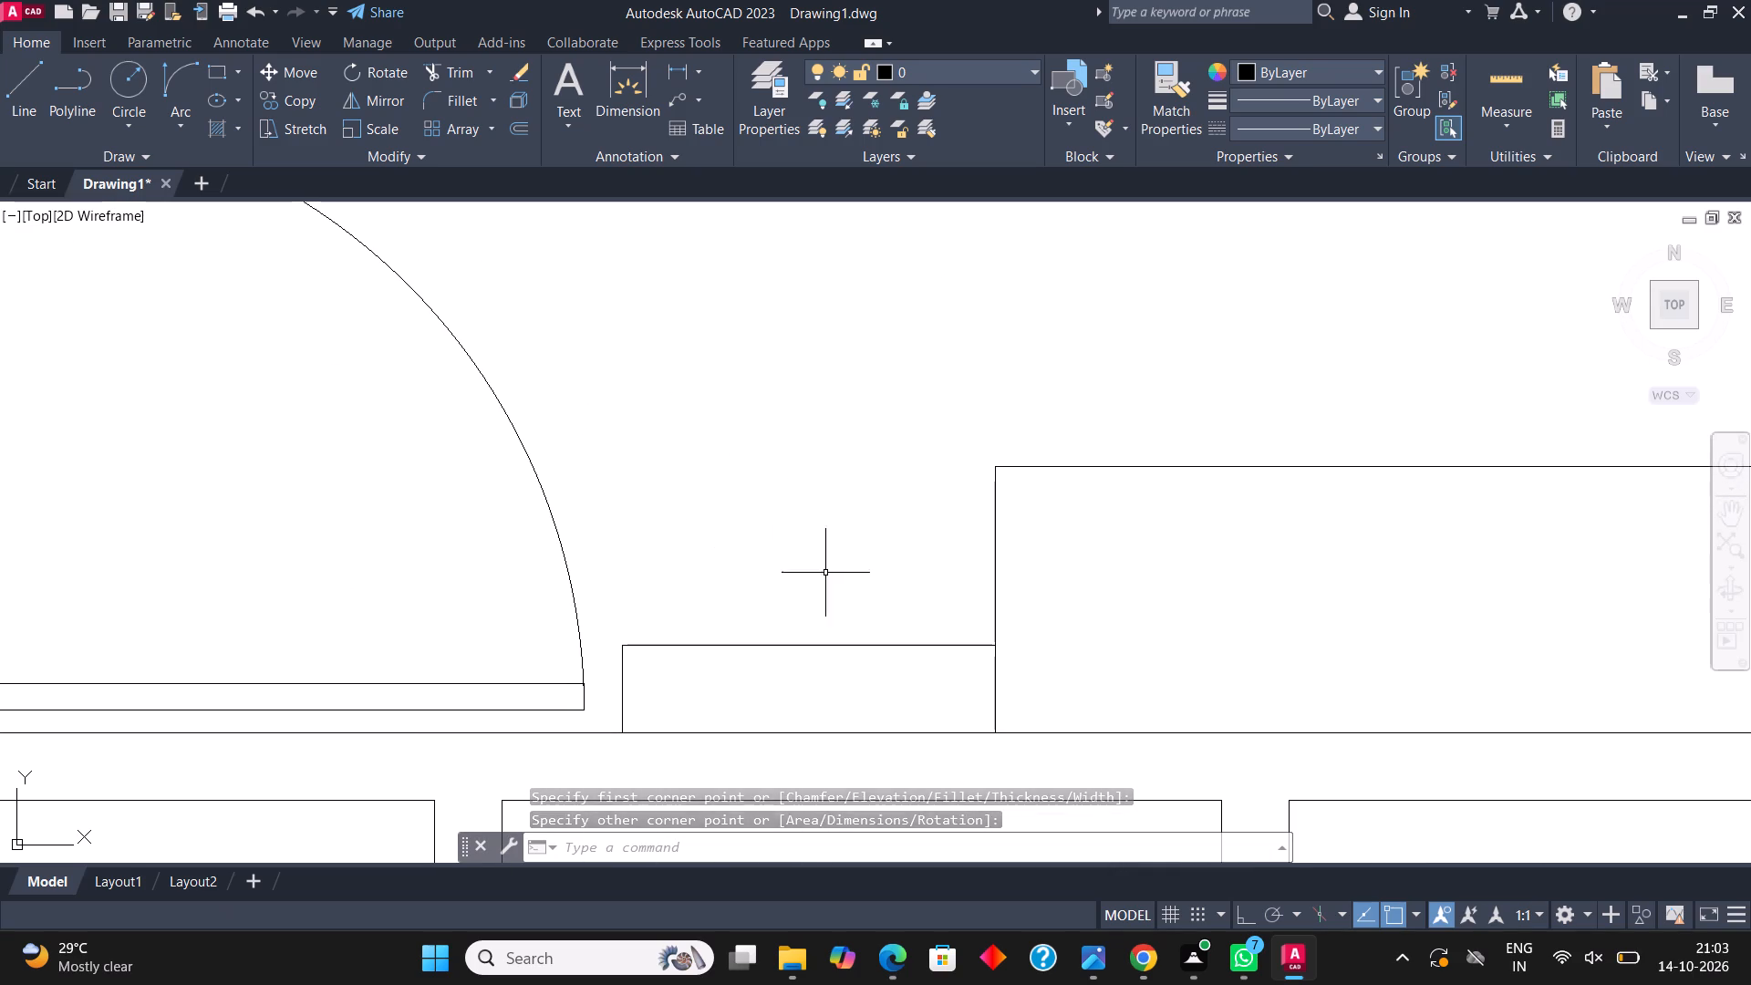
middle_click_drag(972, 582, 913, 563)
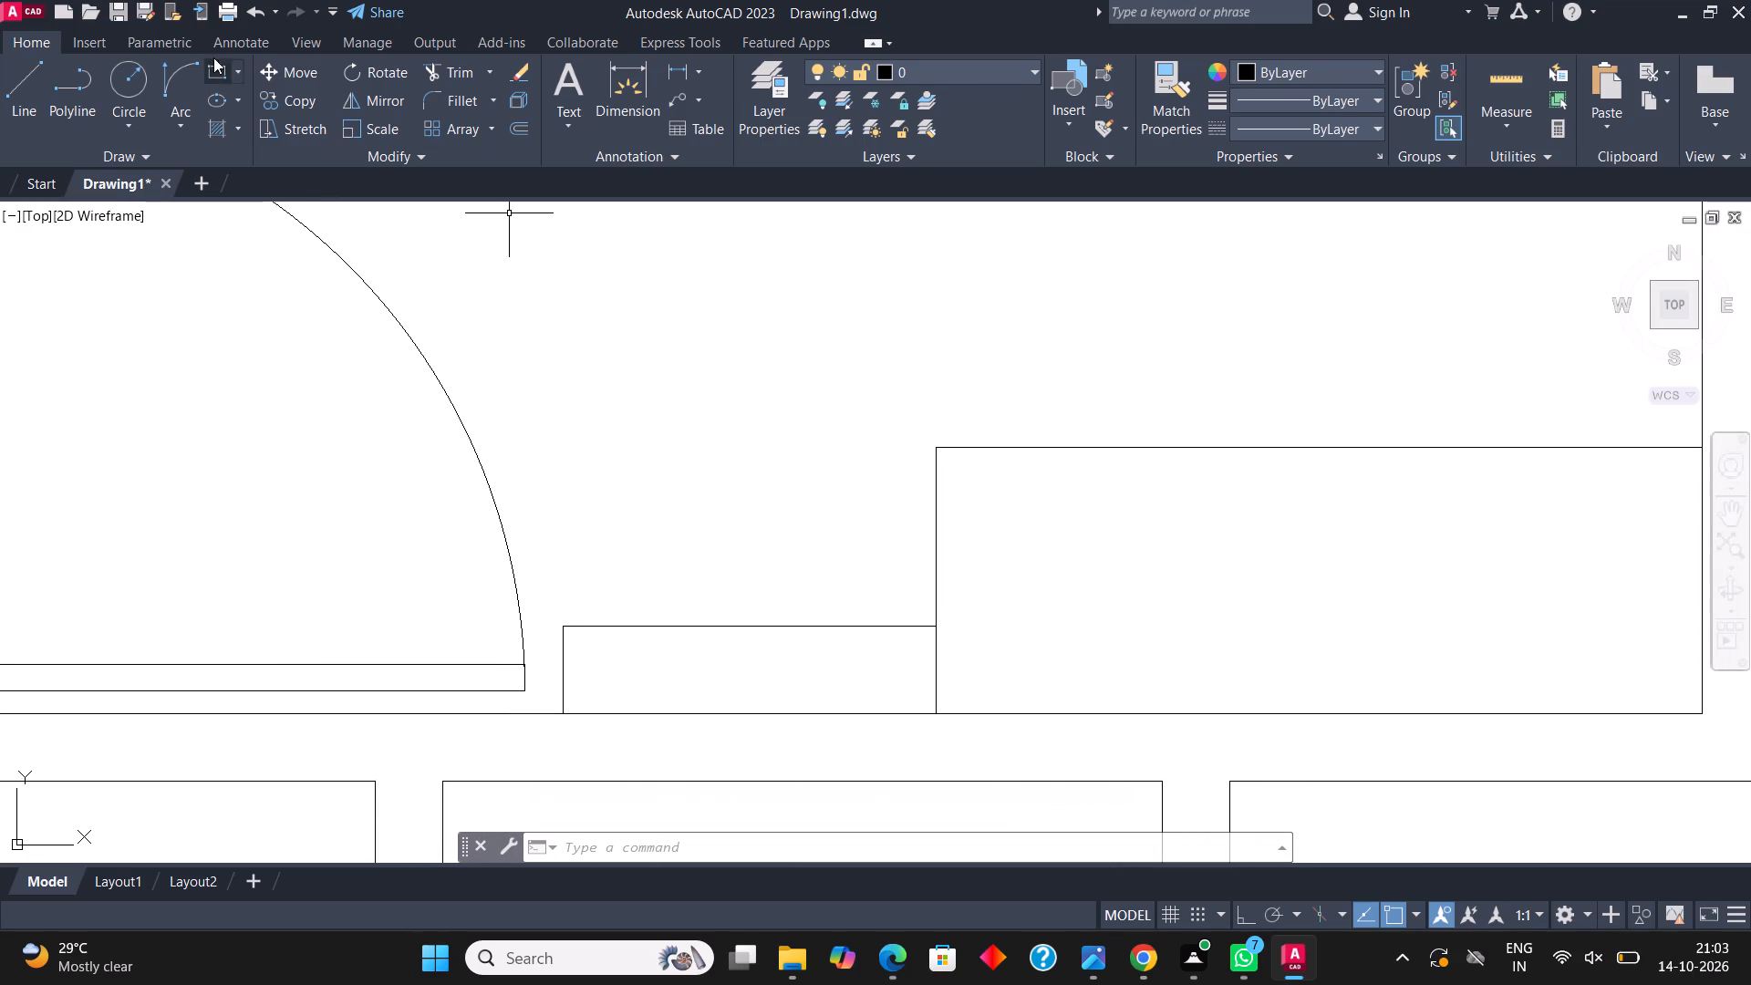
left_click(225, 73)
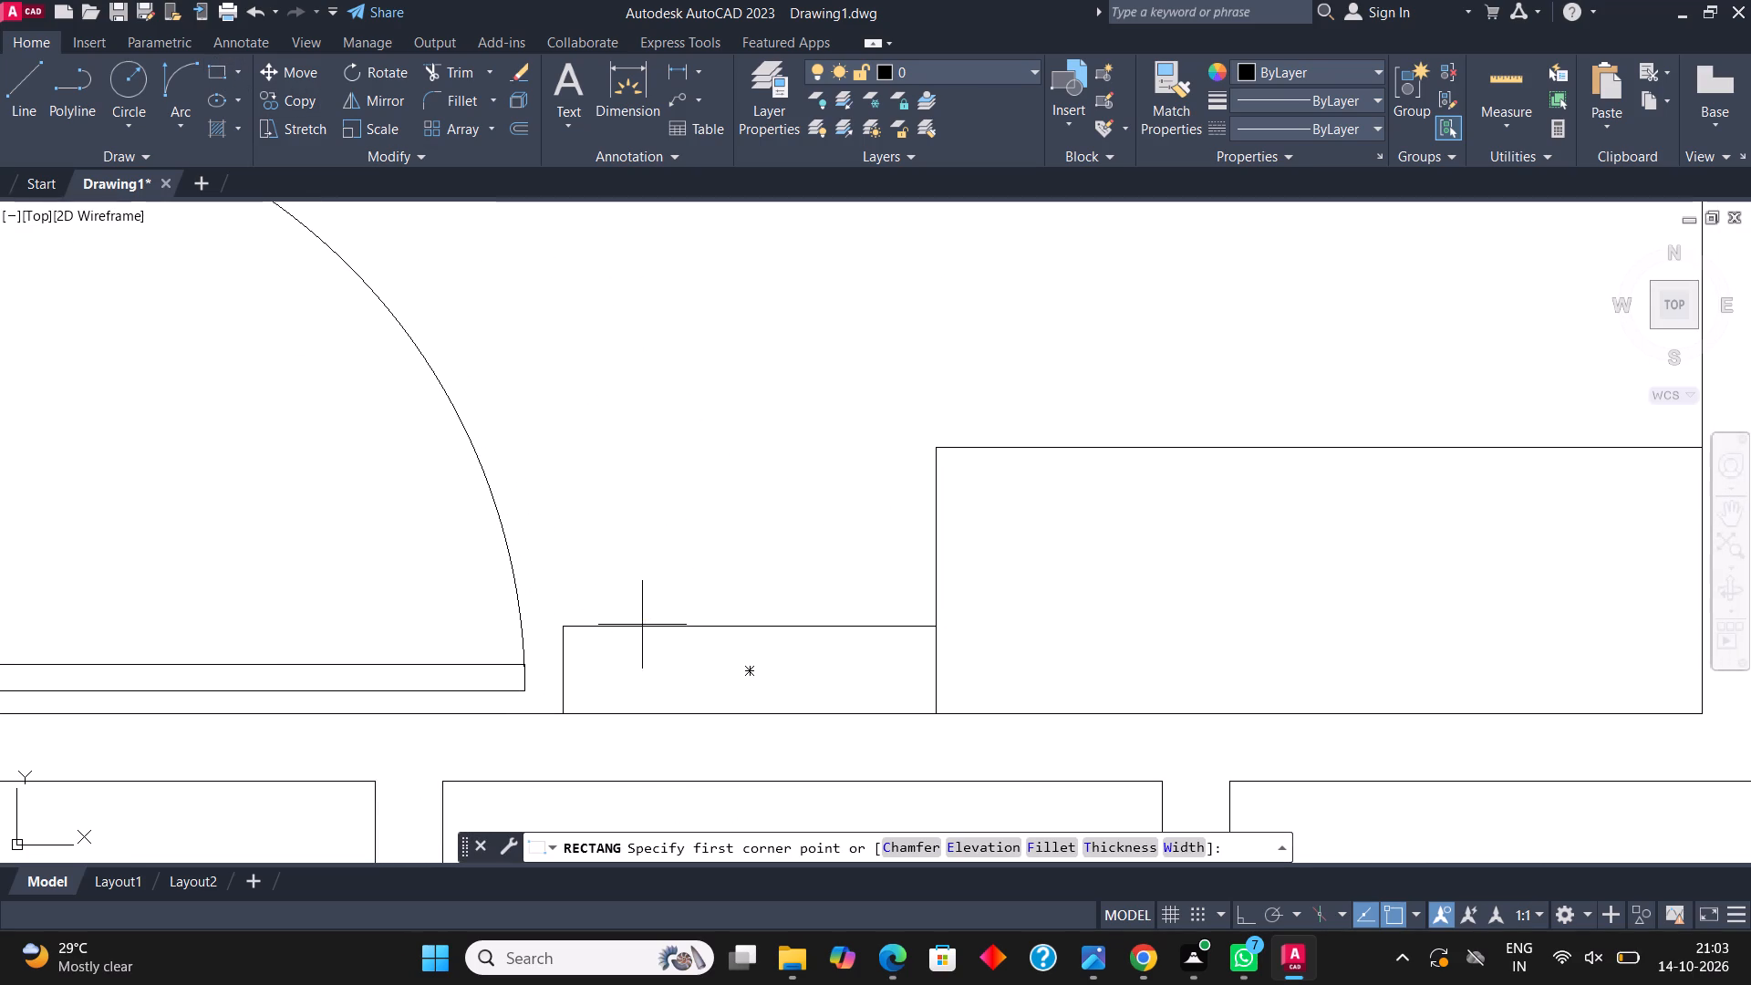
left_click(657, 623)
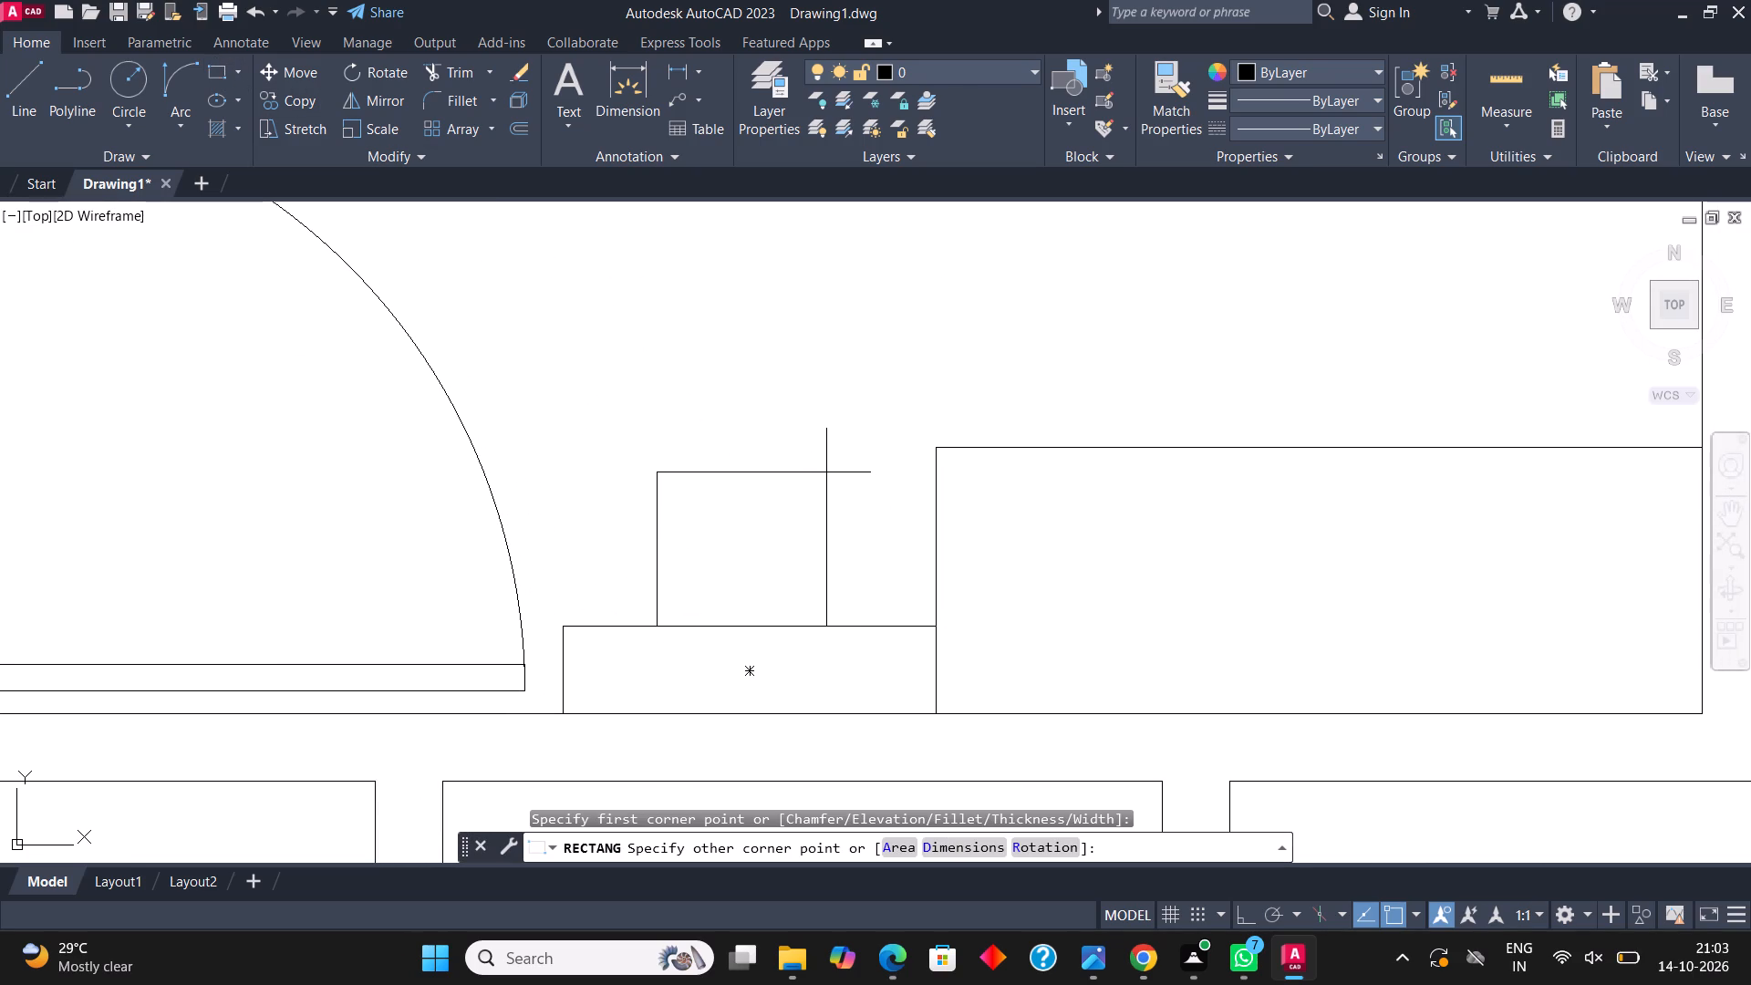
left_click(824, 465)
Draw a three-sided line outline with Ortho on, just outside the chair rectangle, starting and ending on the shallow rectangle's top edge.
left_click(27, 98)
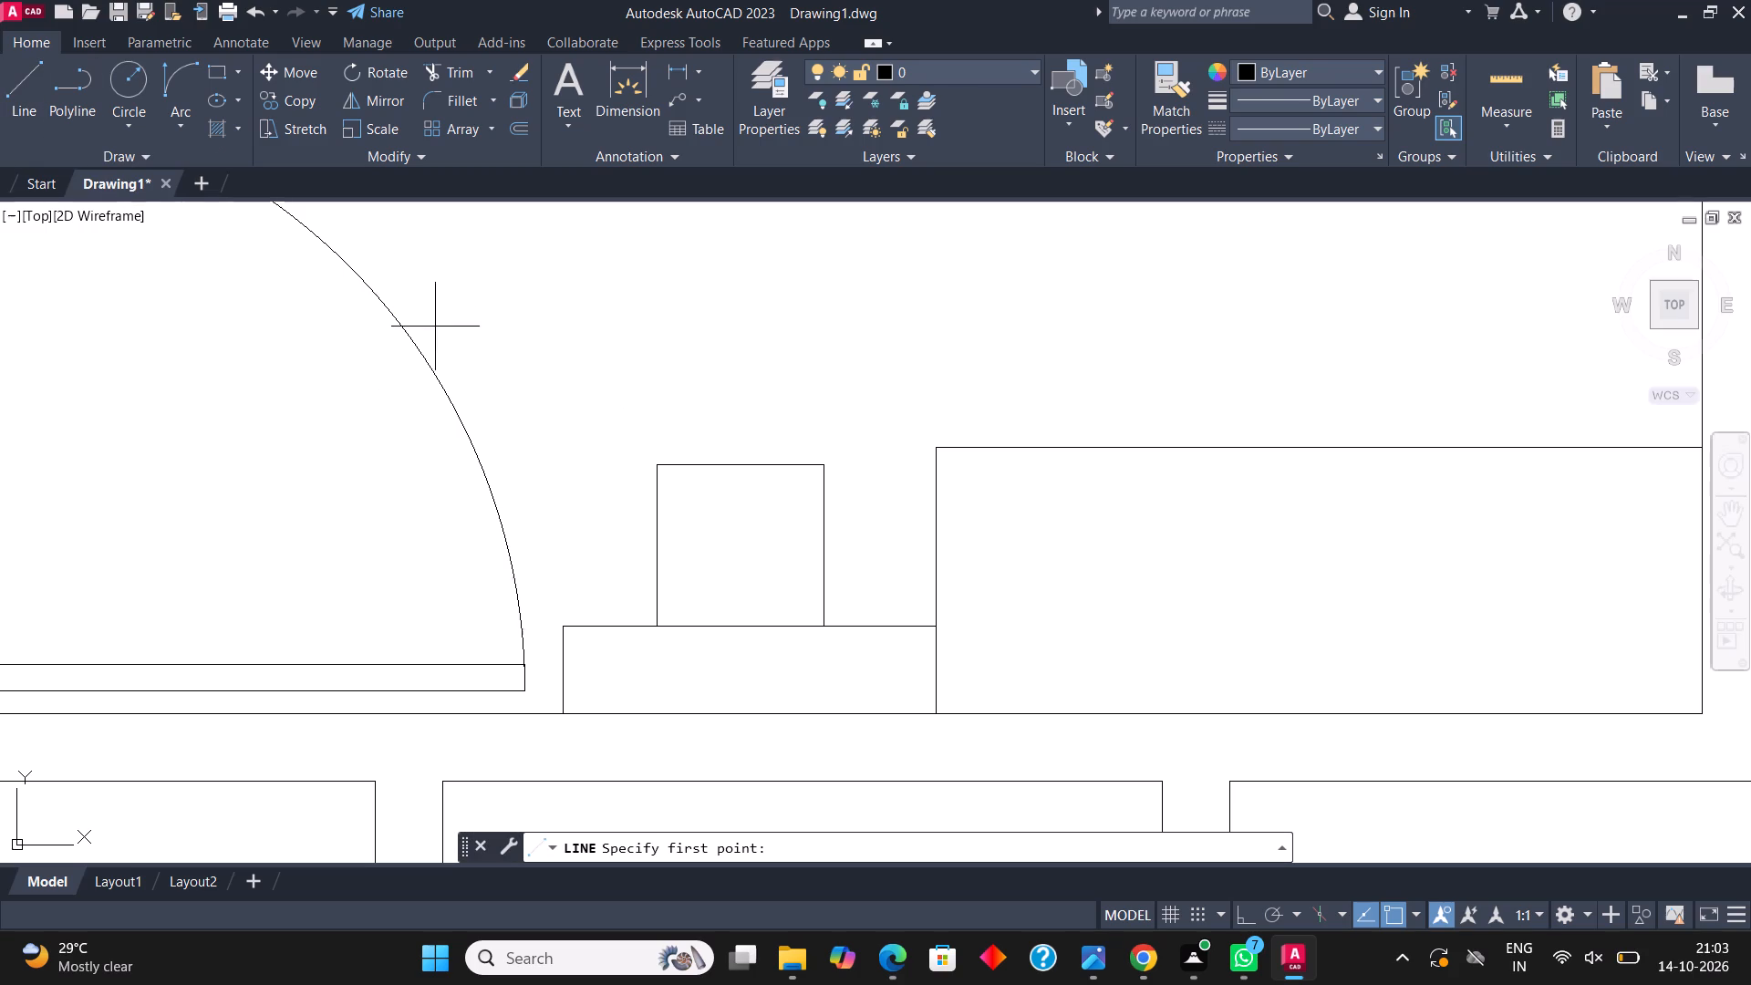
left_click(637, 629)
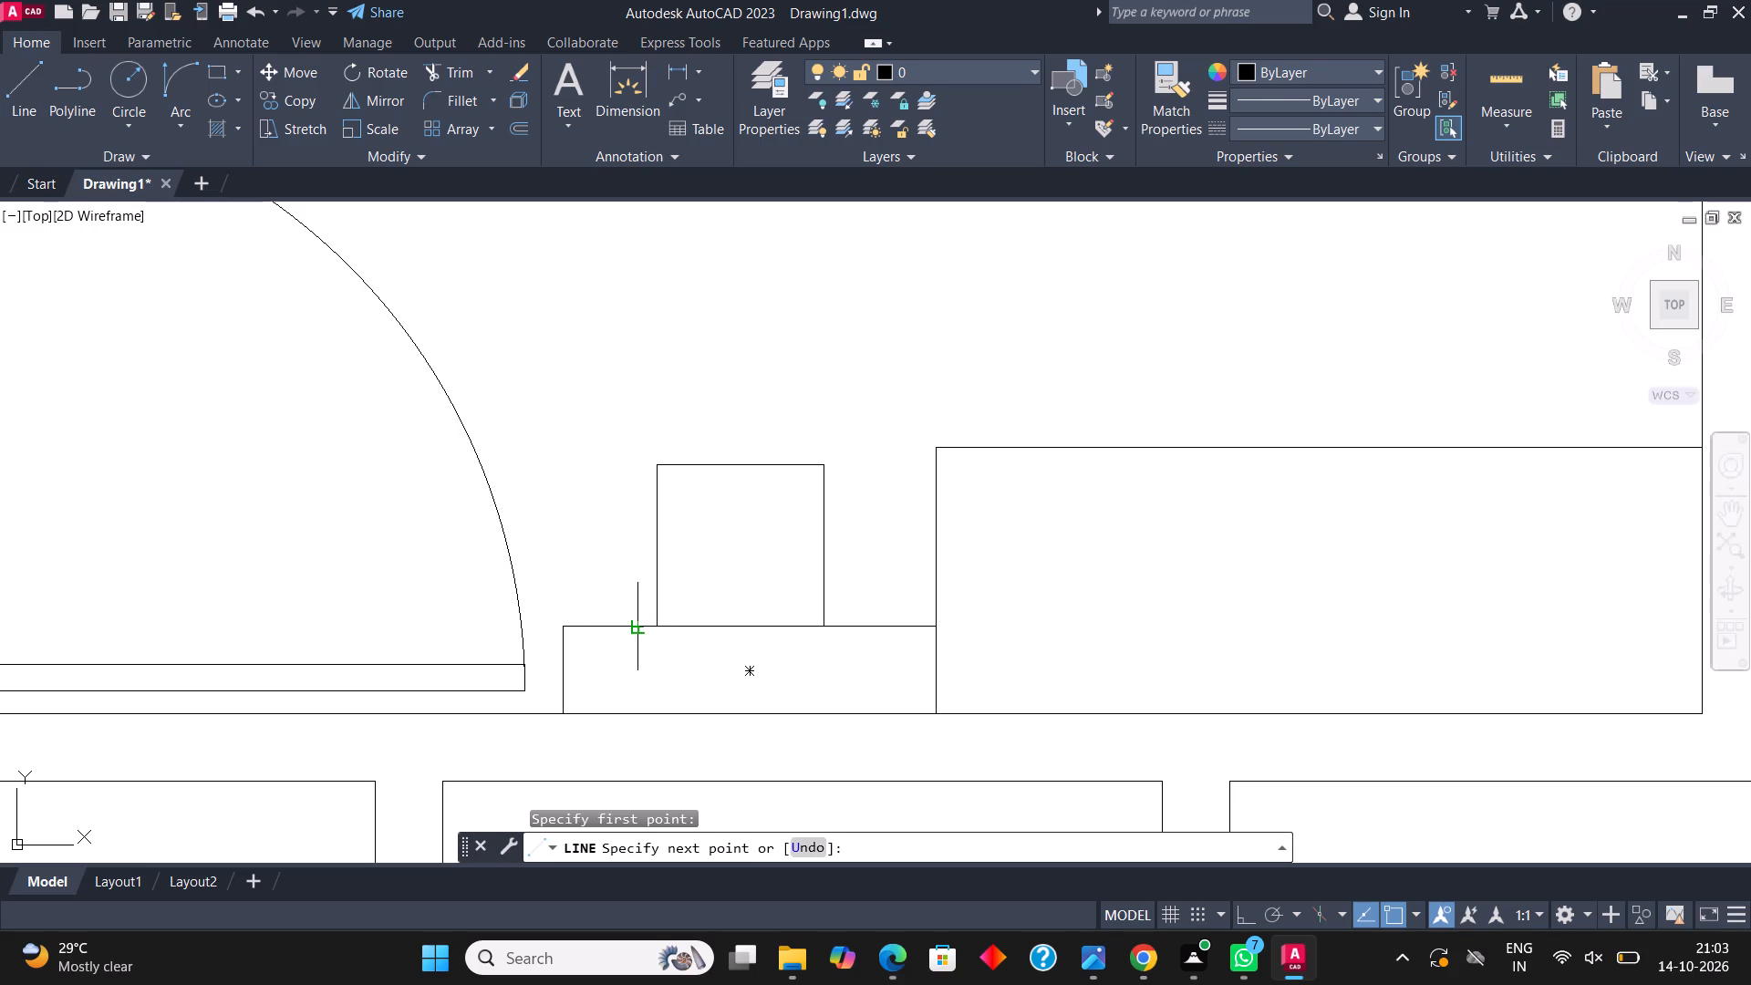
key("F8")
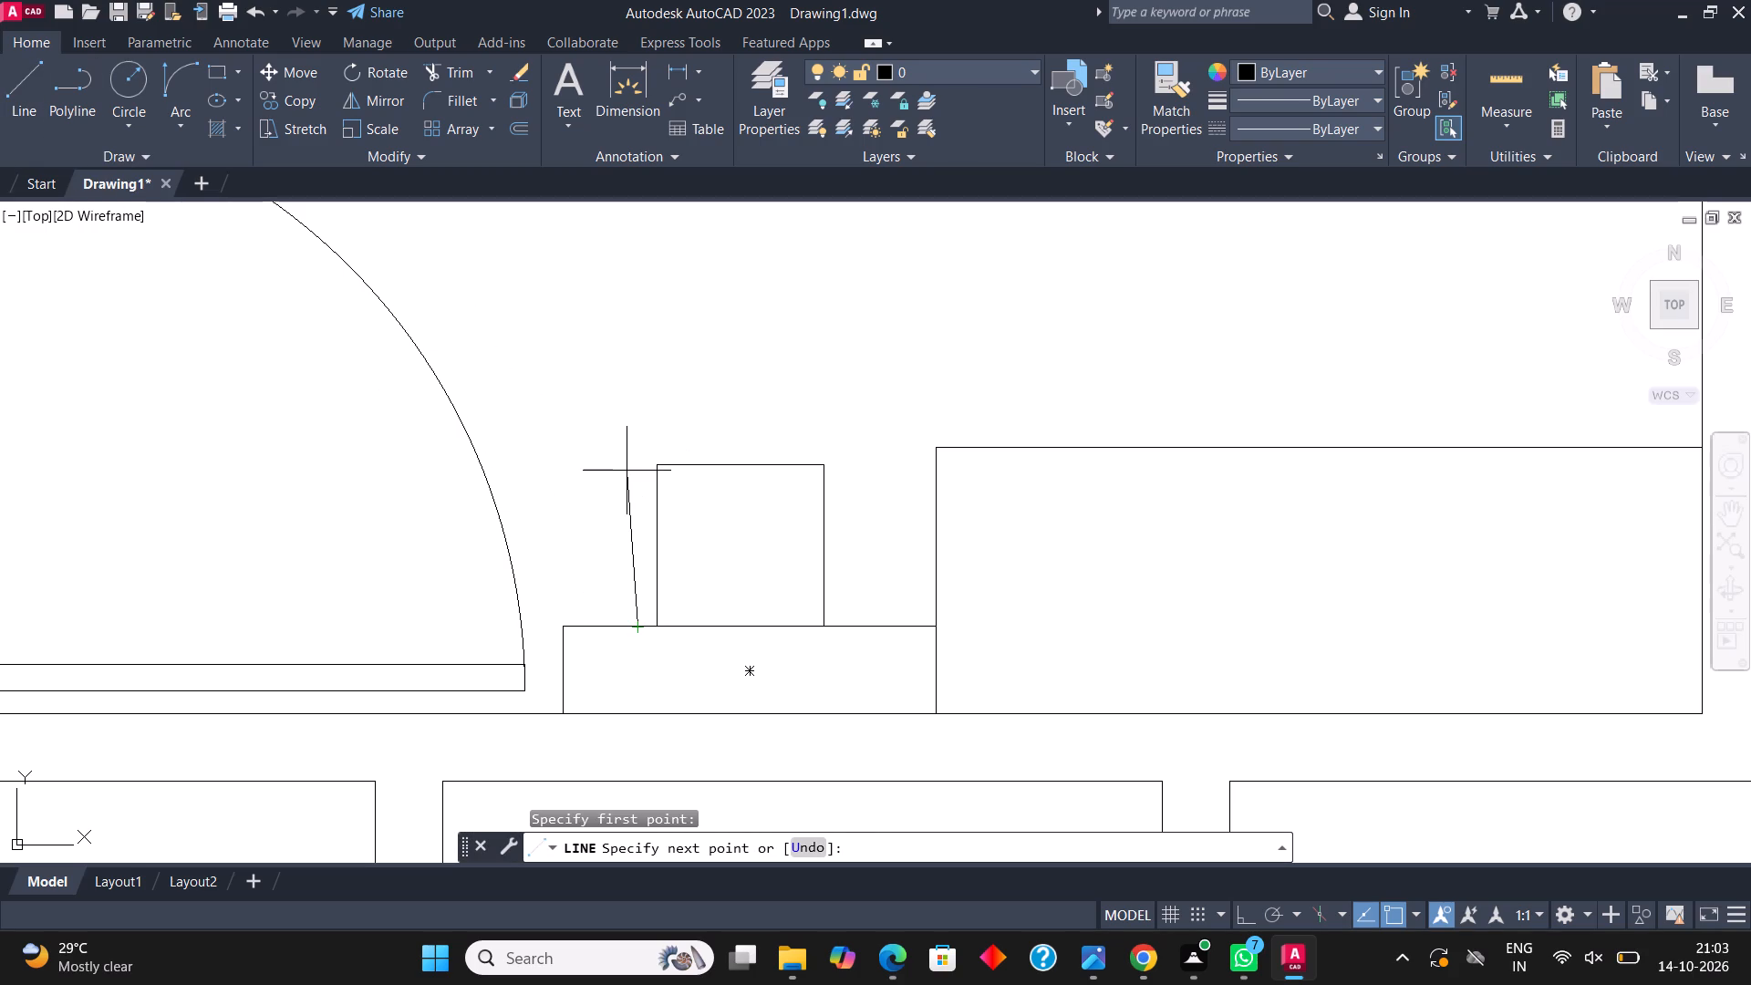
left_click(642, 441)
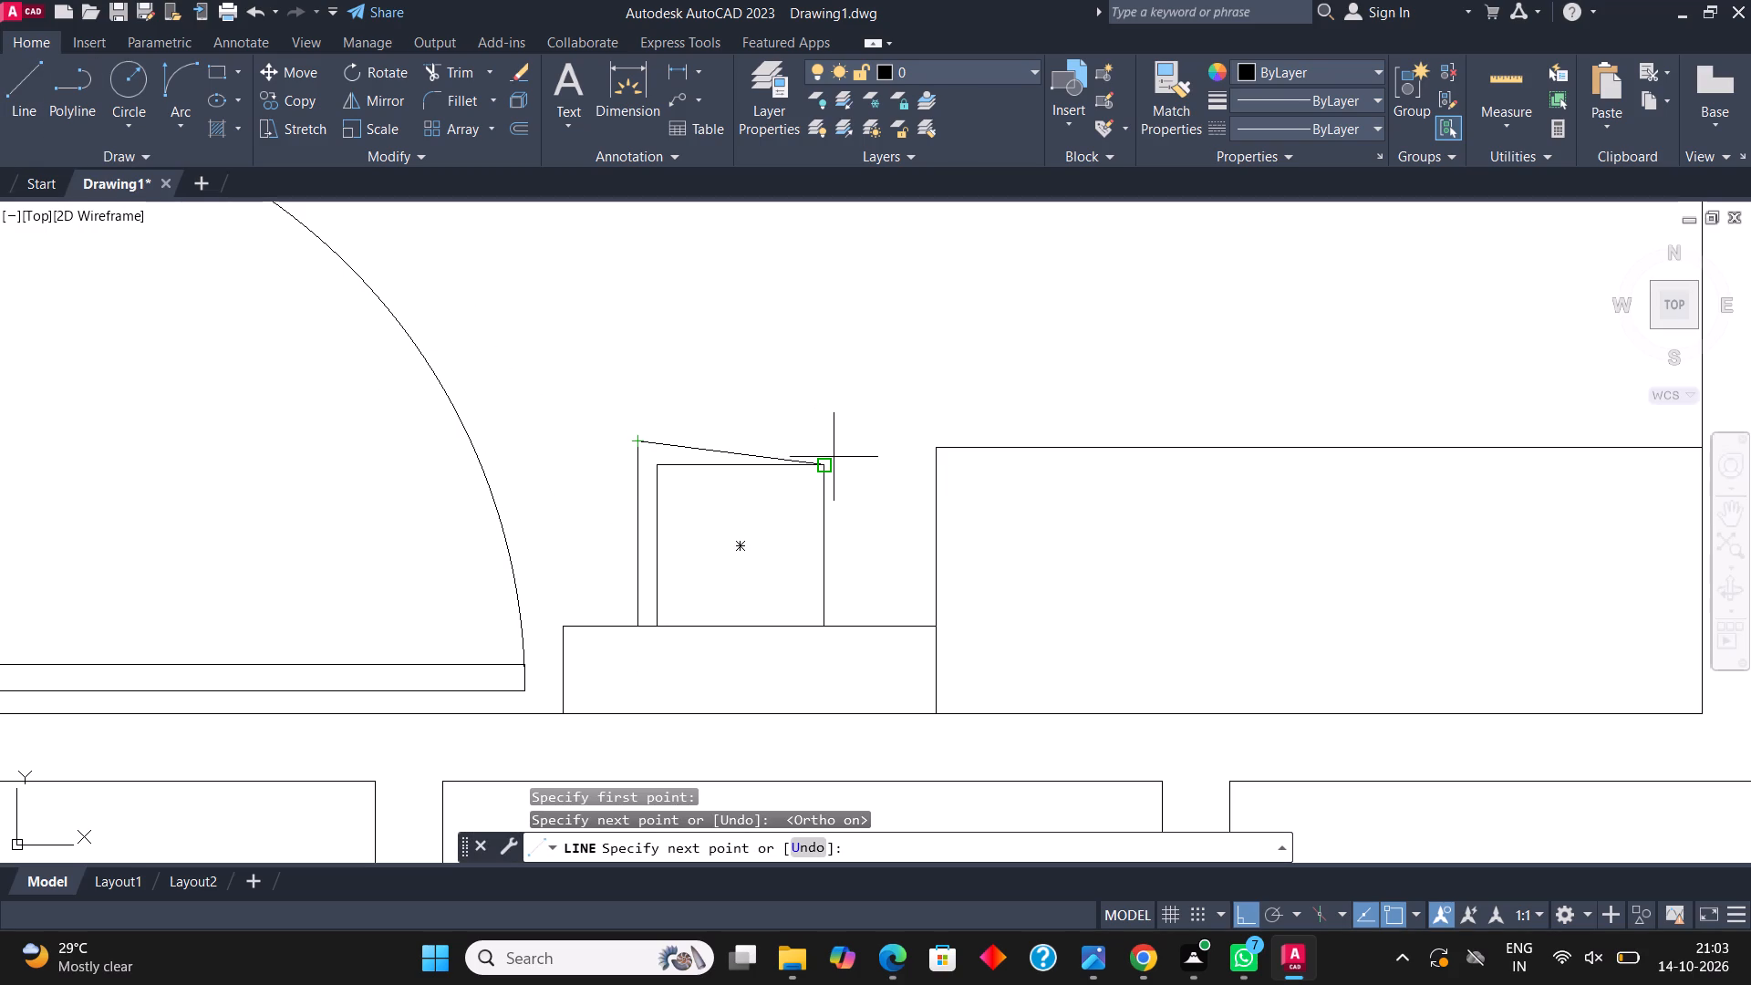
left_click(840, 449)
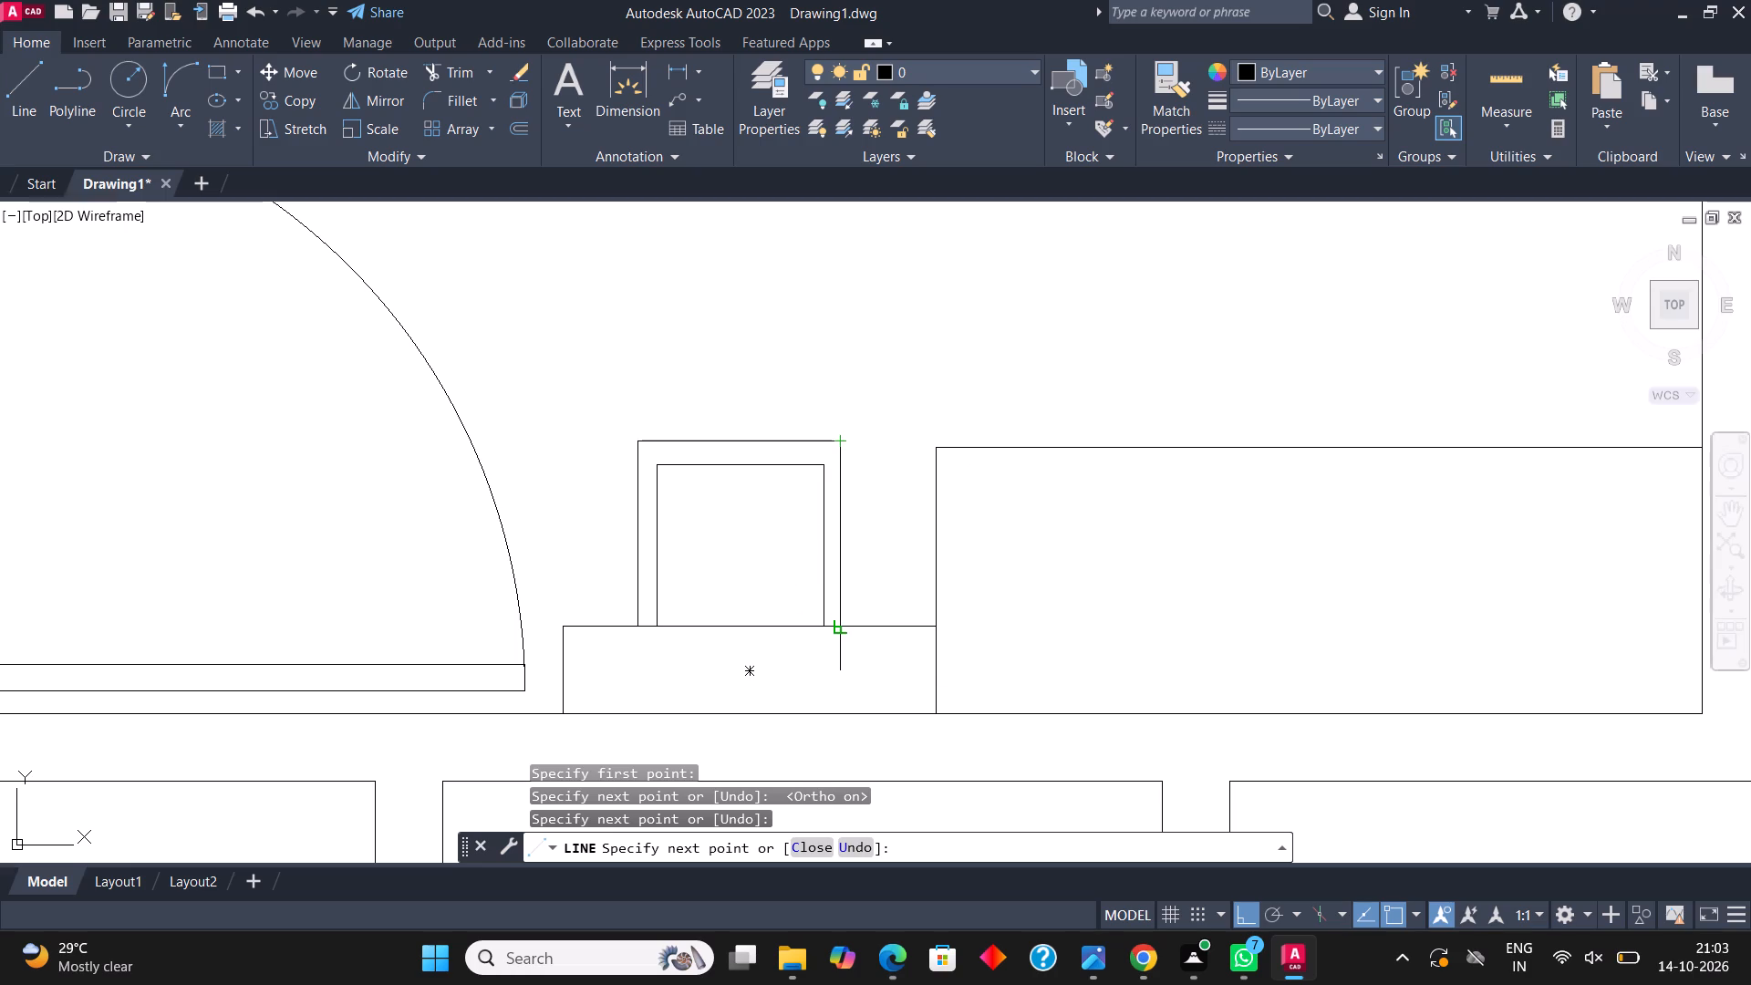
left_click(844, 626)
key("Escape")
Copy the downward-facing toilet by its tank's upper-left corner to the upper wall of the small room below the right bedroom.
scroll(855, 474, "down", 2)
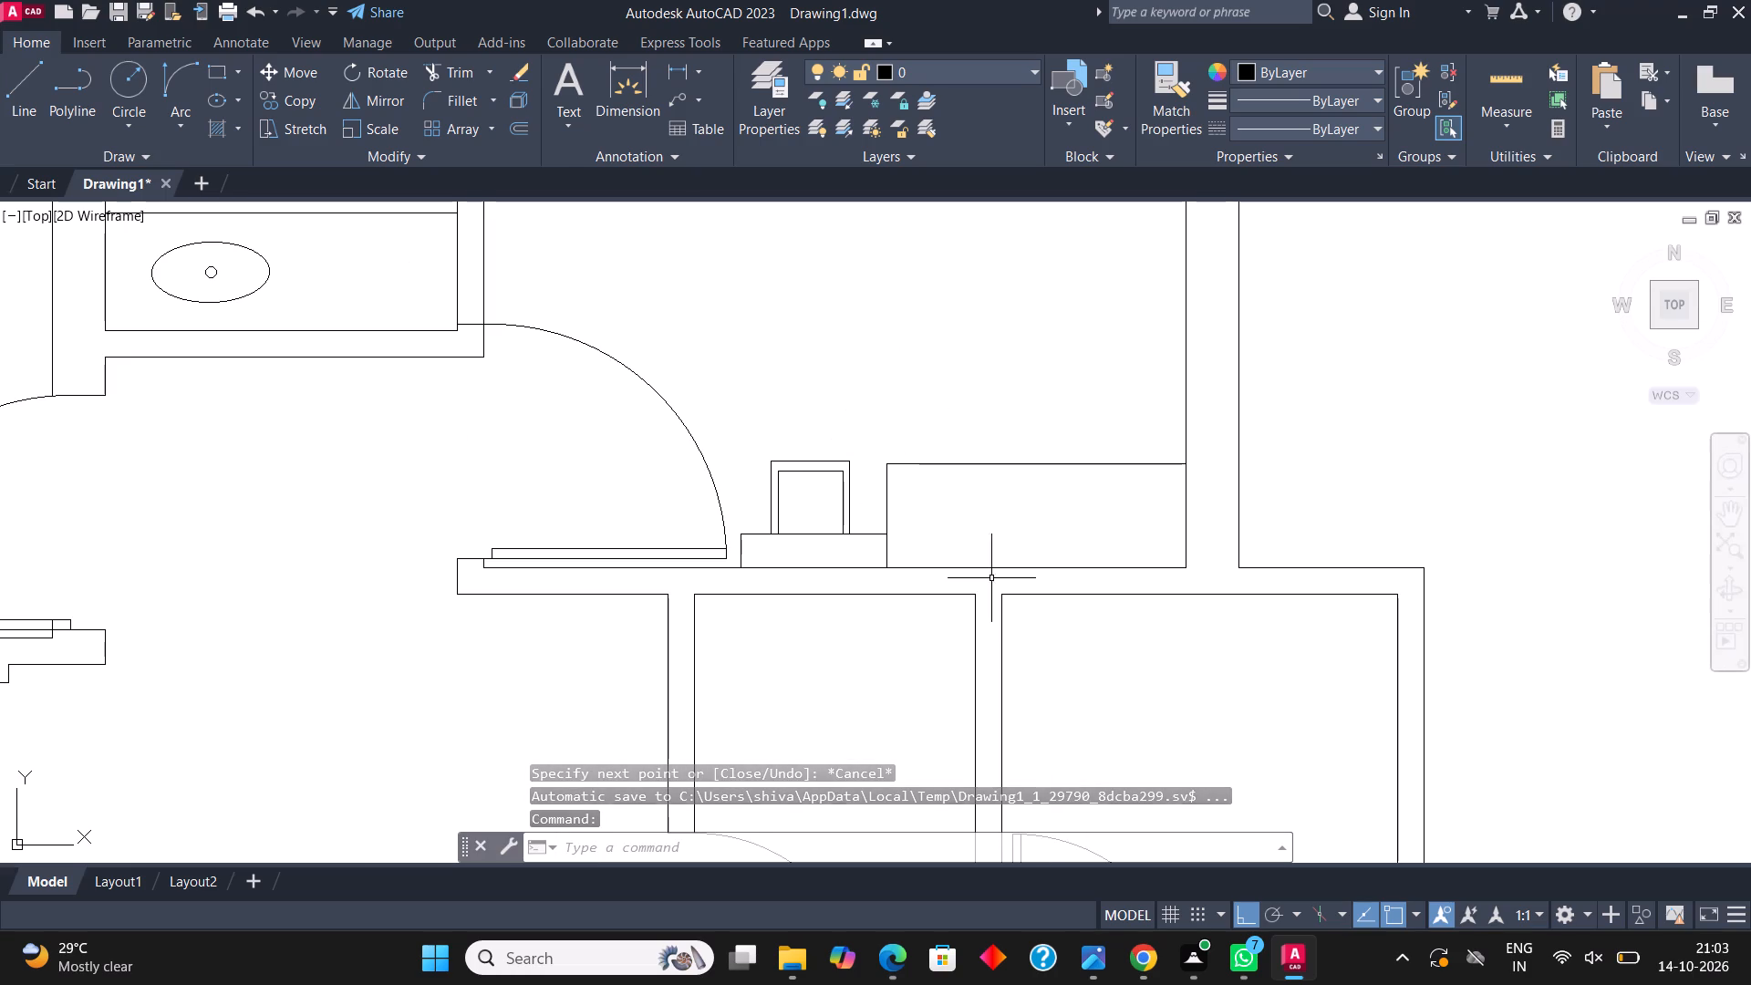
scroll(838, 524, "down", 2)
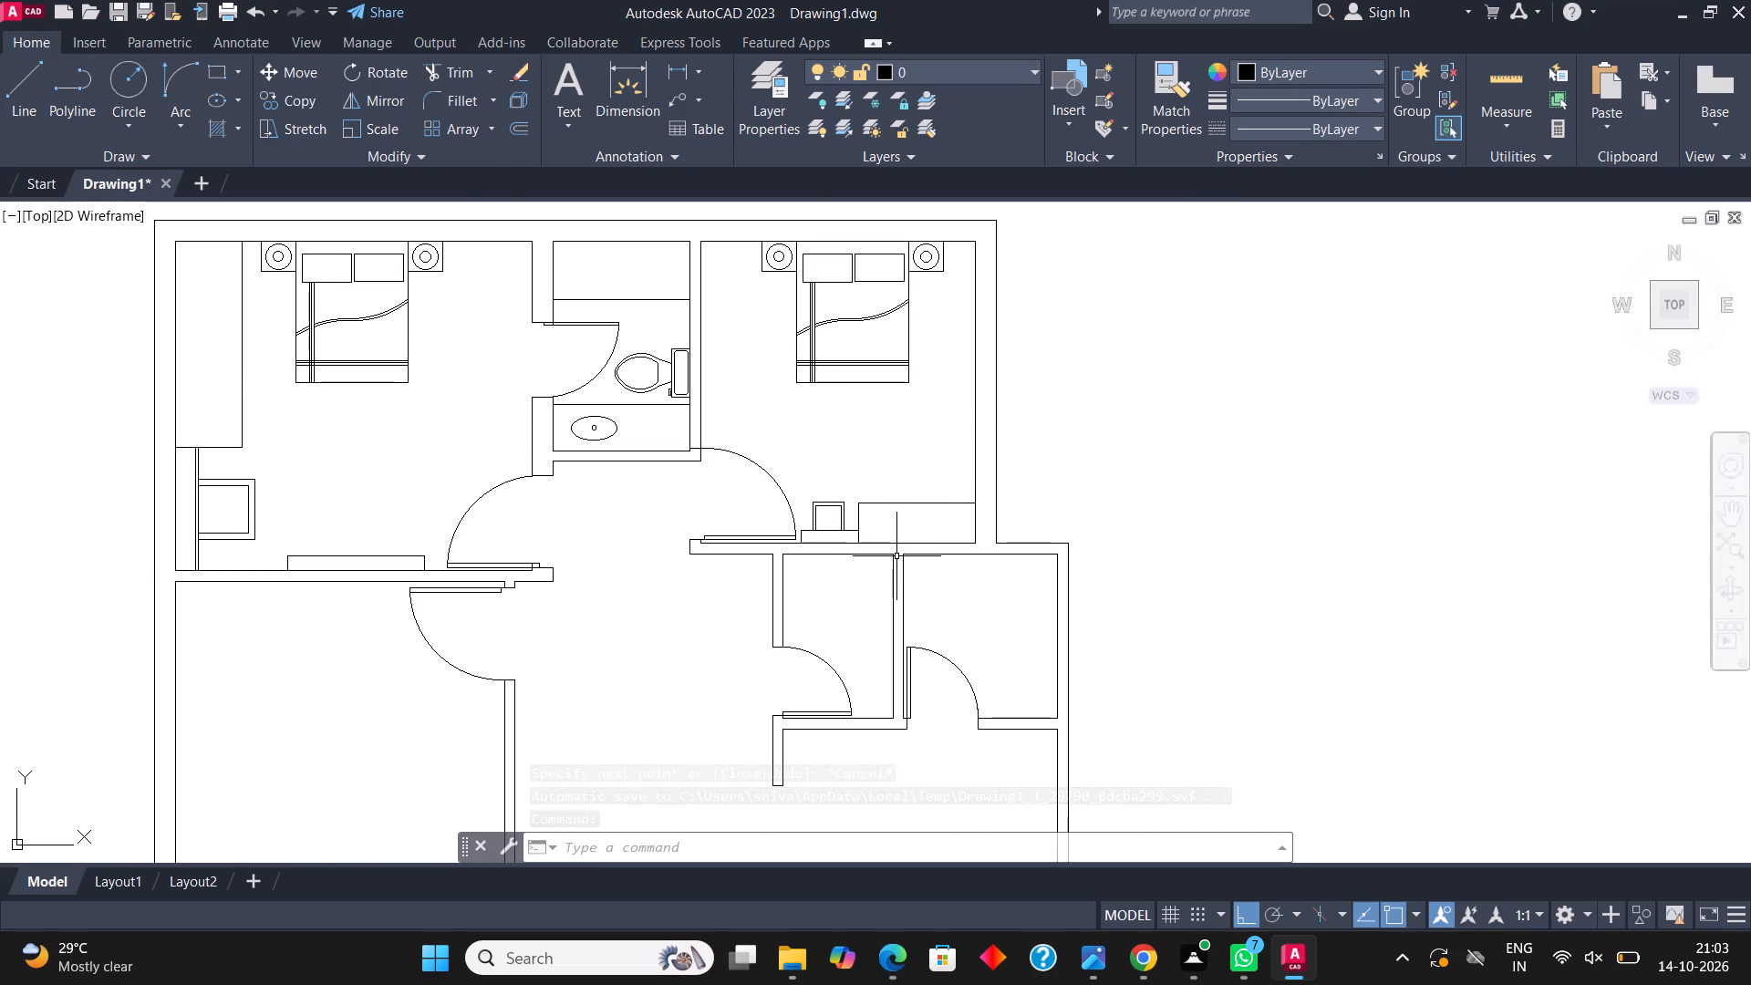
middle_click_drag(896, 556, 930, 512)
middle_click_drag(961, 605, 971, 603)
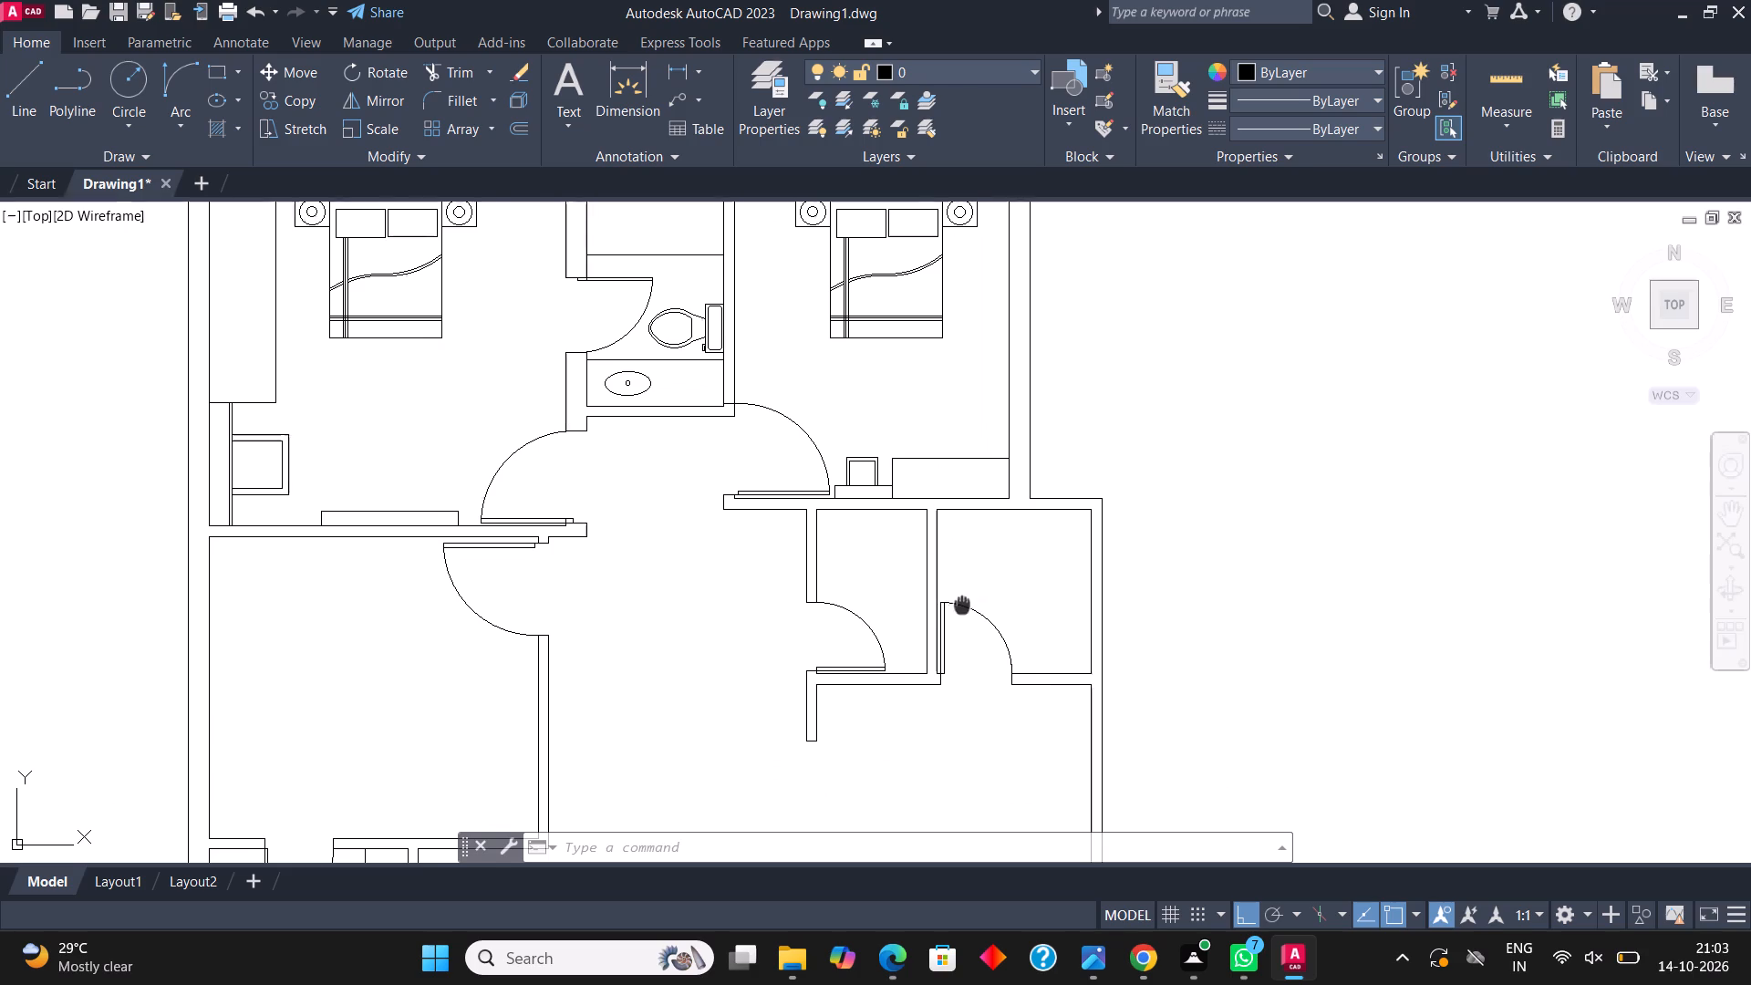
middle_click_drag(971, 603, 991, 598)
scroll(873, 587, "down", 2)
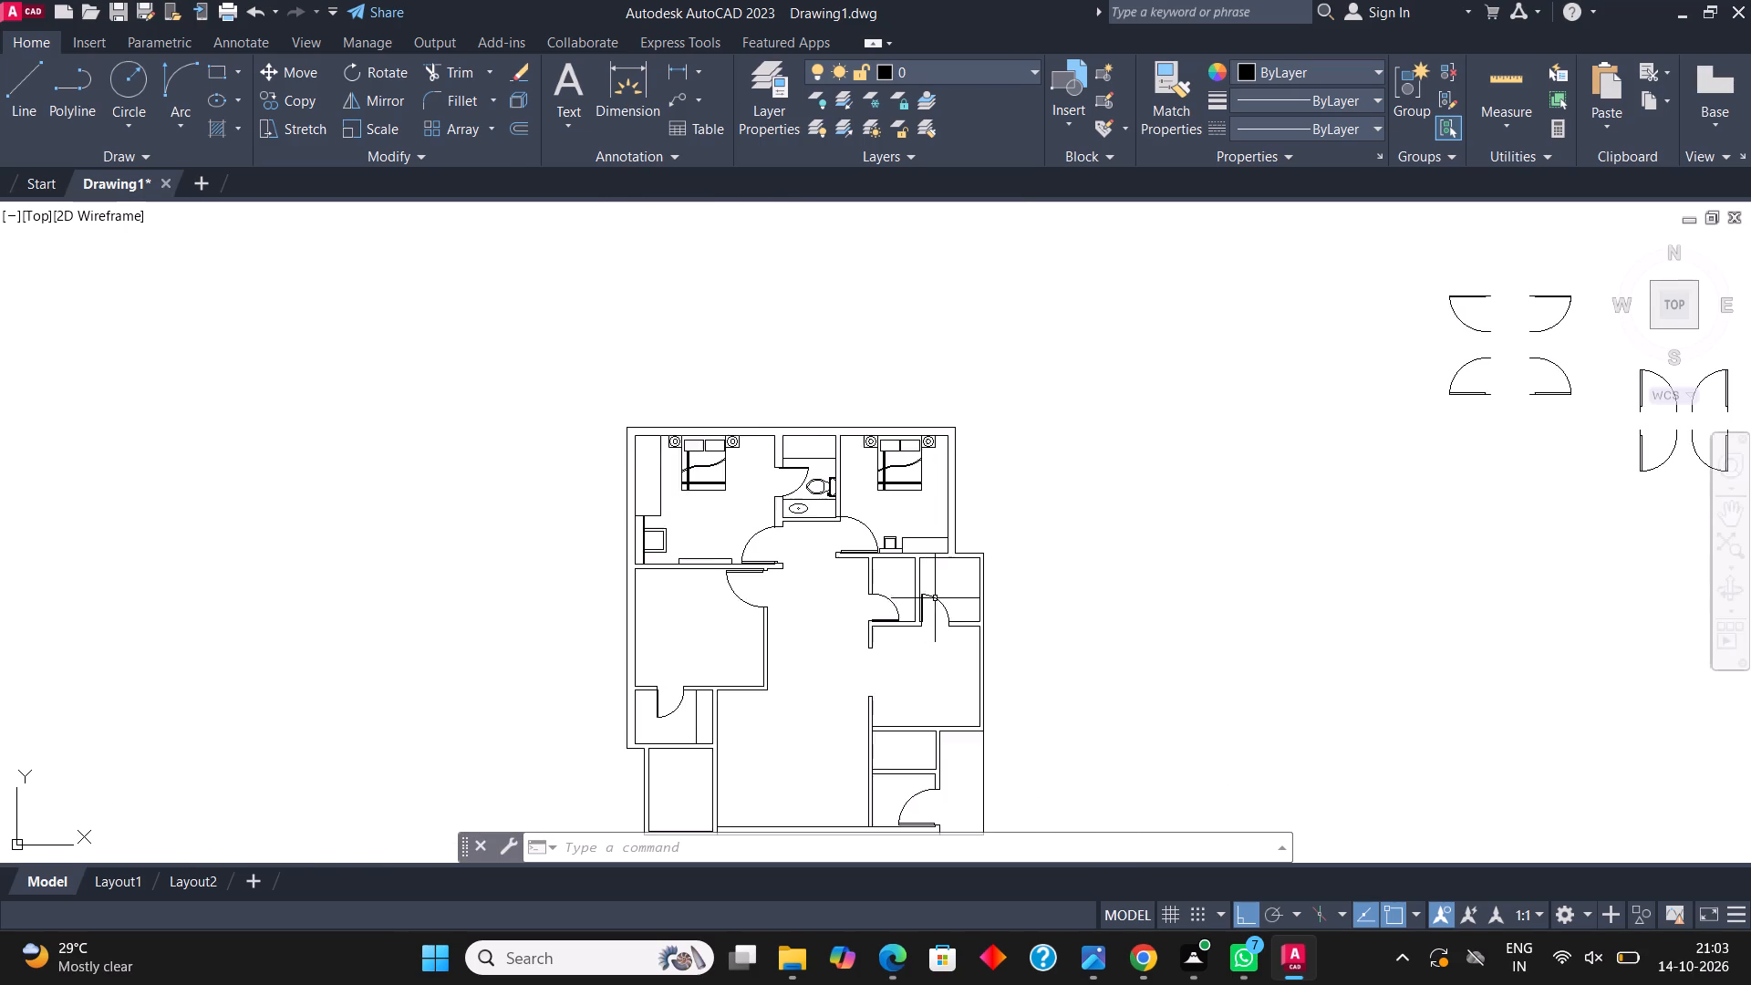
scroll(973, 598, "down", 1)
scroll(1498, 477, "up", 2)
left_click(1499, 479)
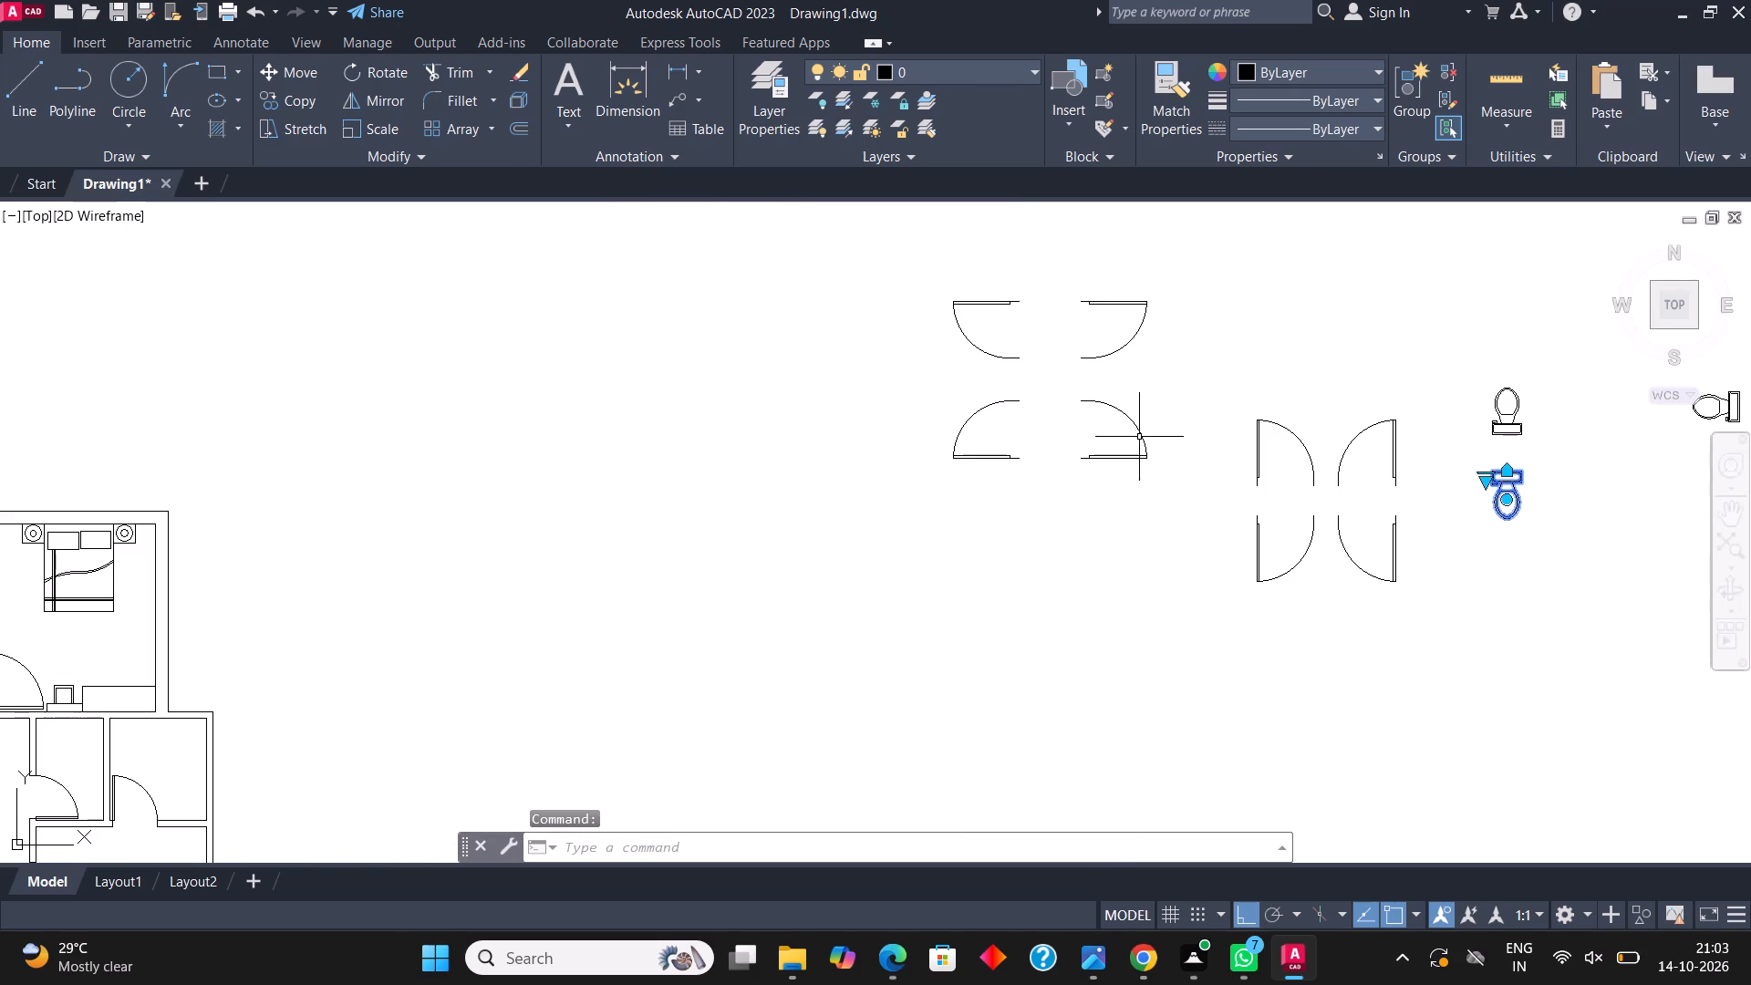
left_click(297, 97)
scroll(1499, 472, "up", 5)
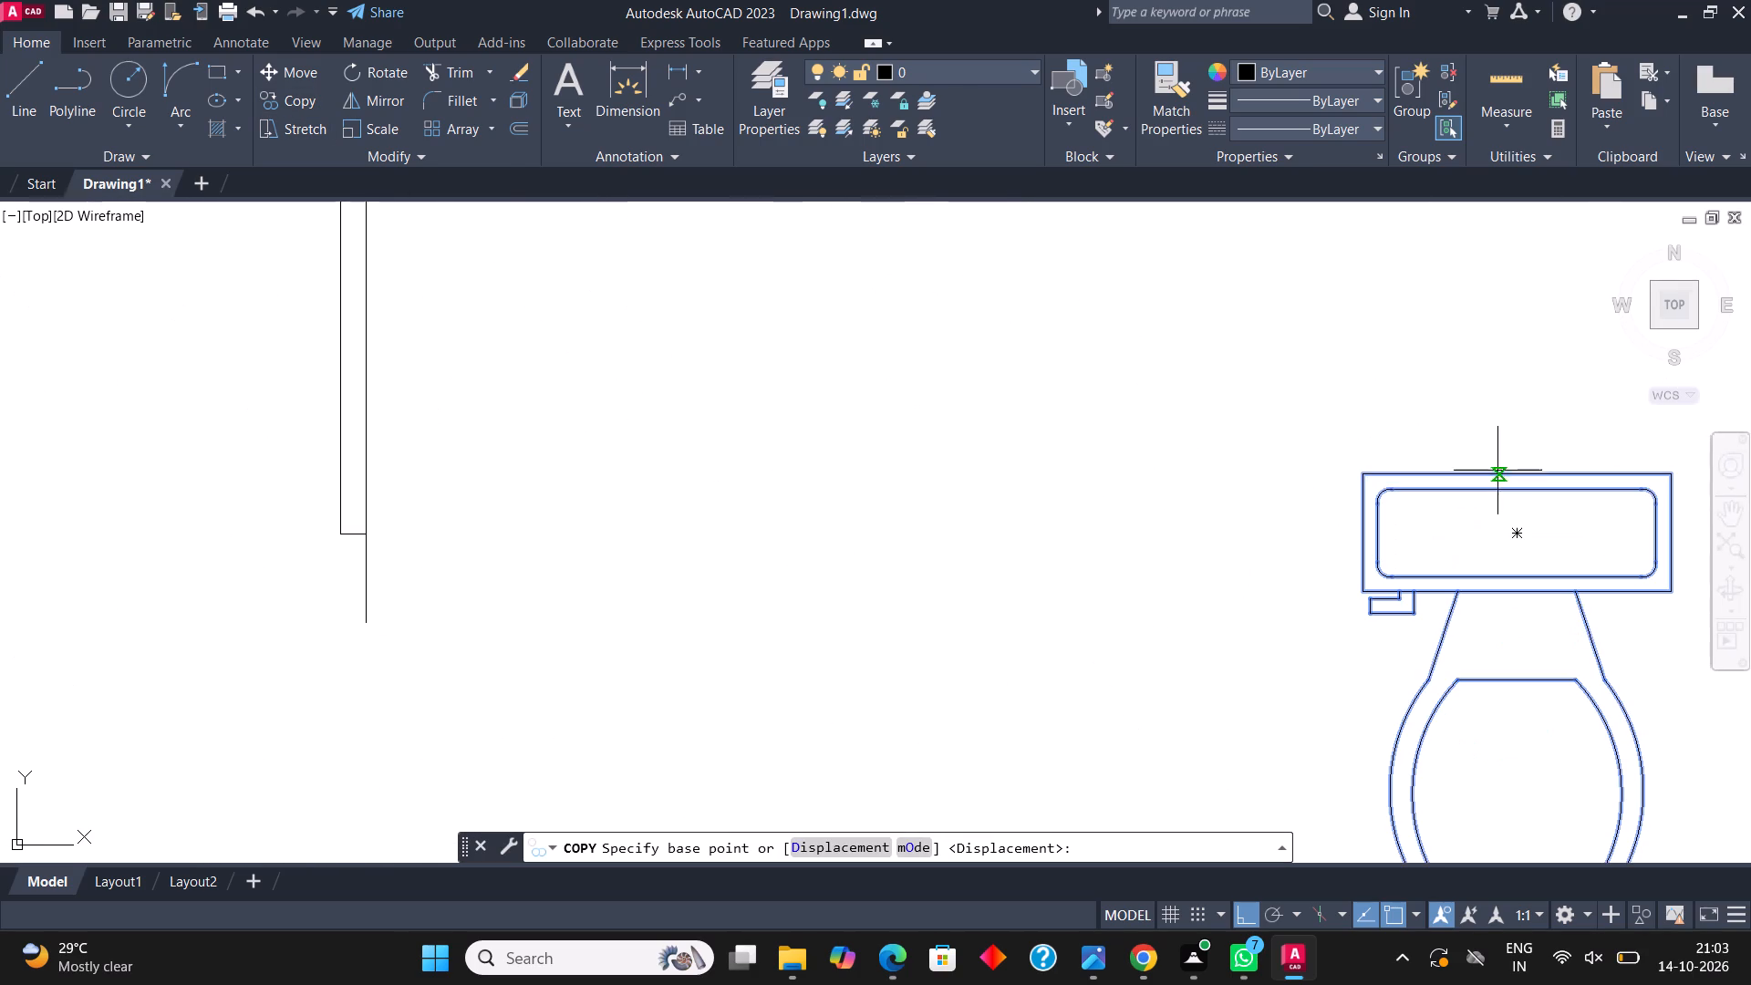
left_click(1359, 479)
scroll(1376, 388, "down", 6)
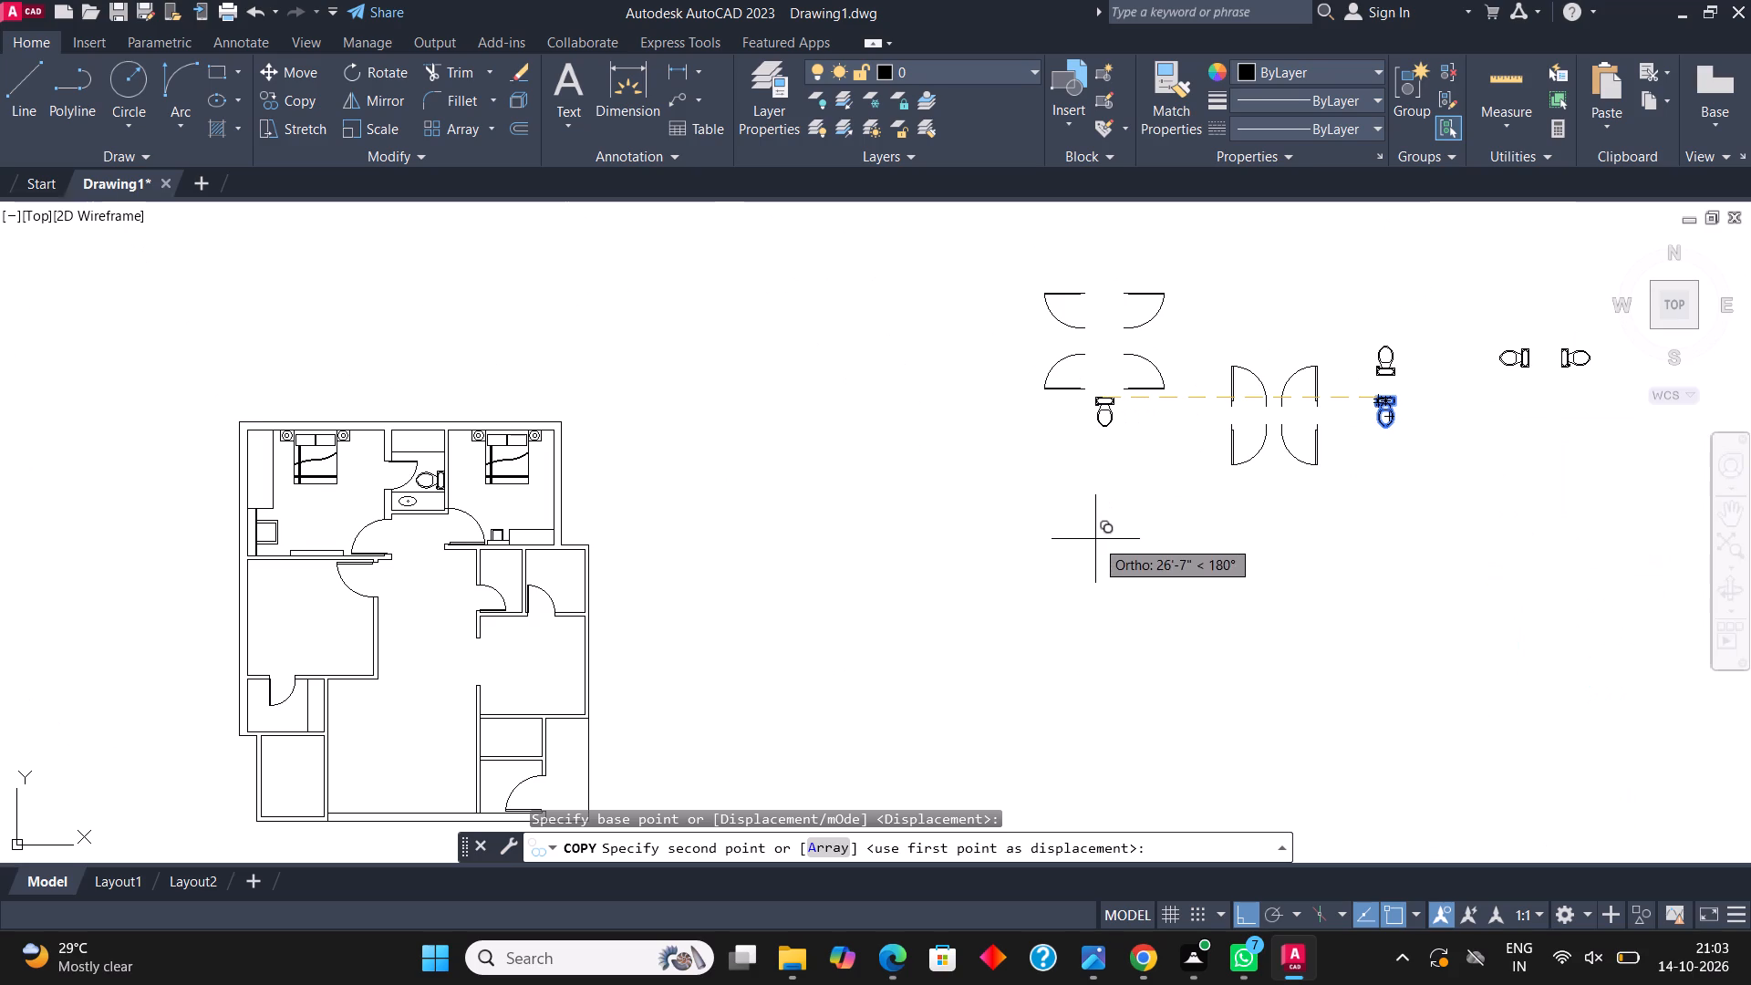
key("F8")
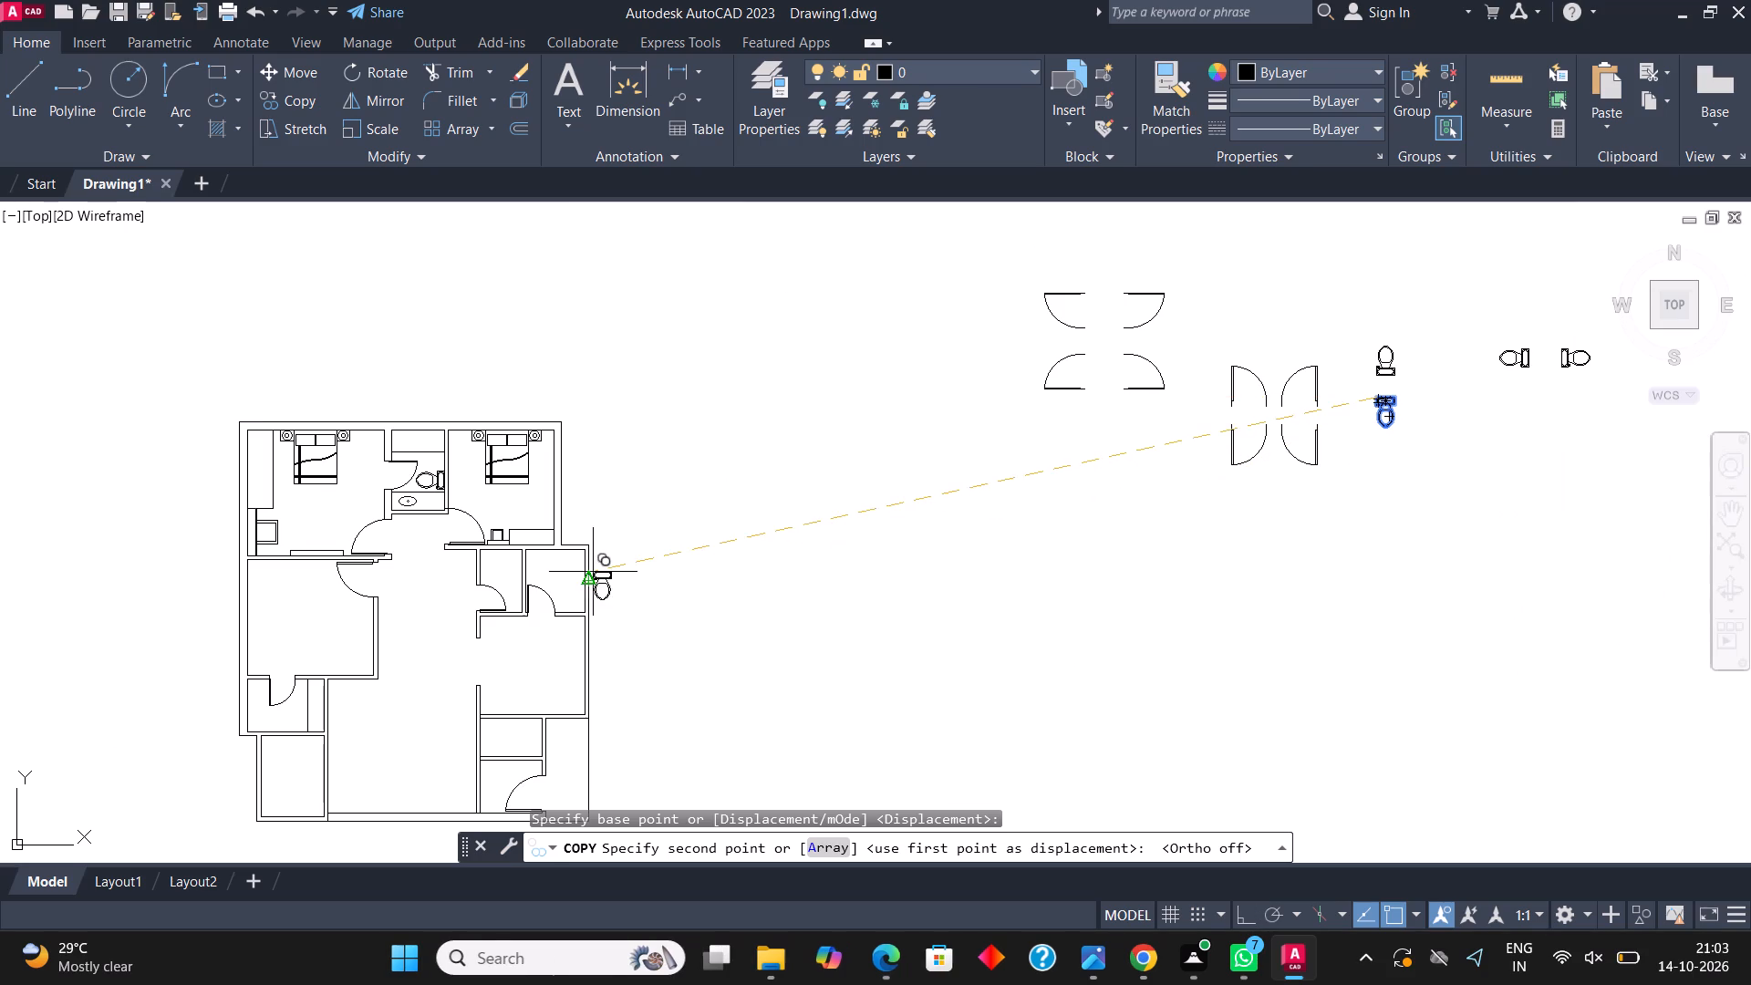
middle_click_drag(668, 585, 909, 615)
scroll(718, 590, "up", 5)
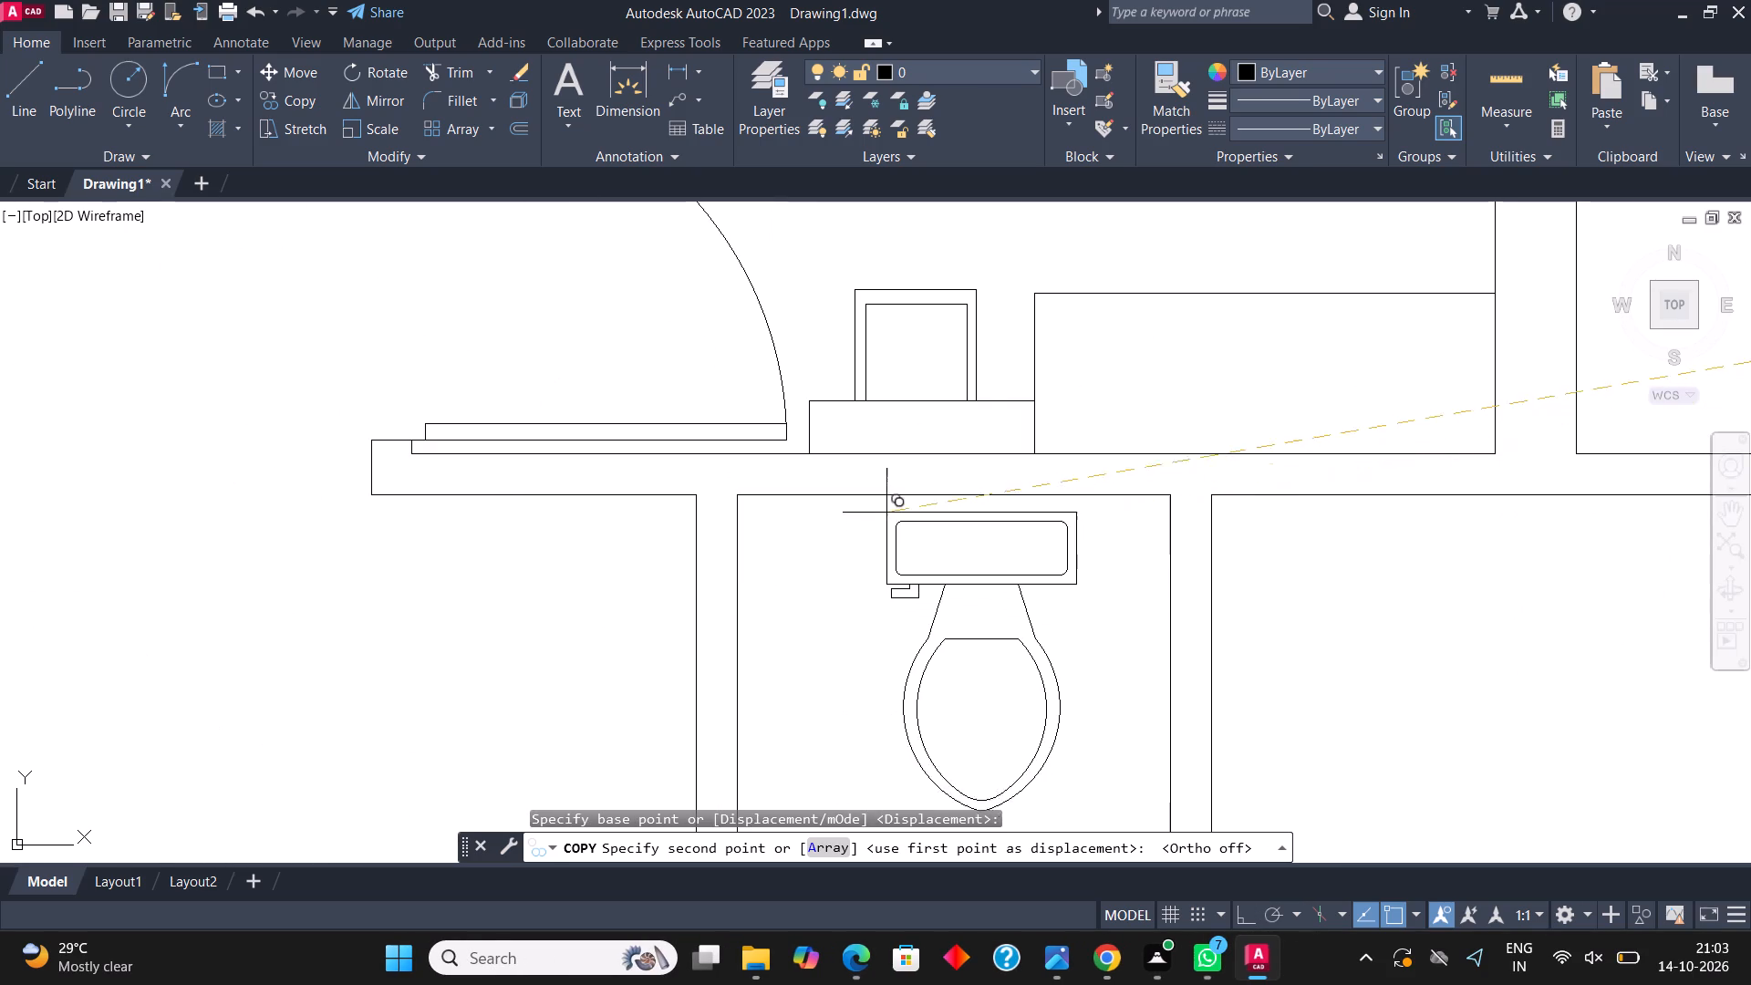
left_click(862, 501)
scroll(797, 440, "down", 3)
key("Escape")
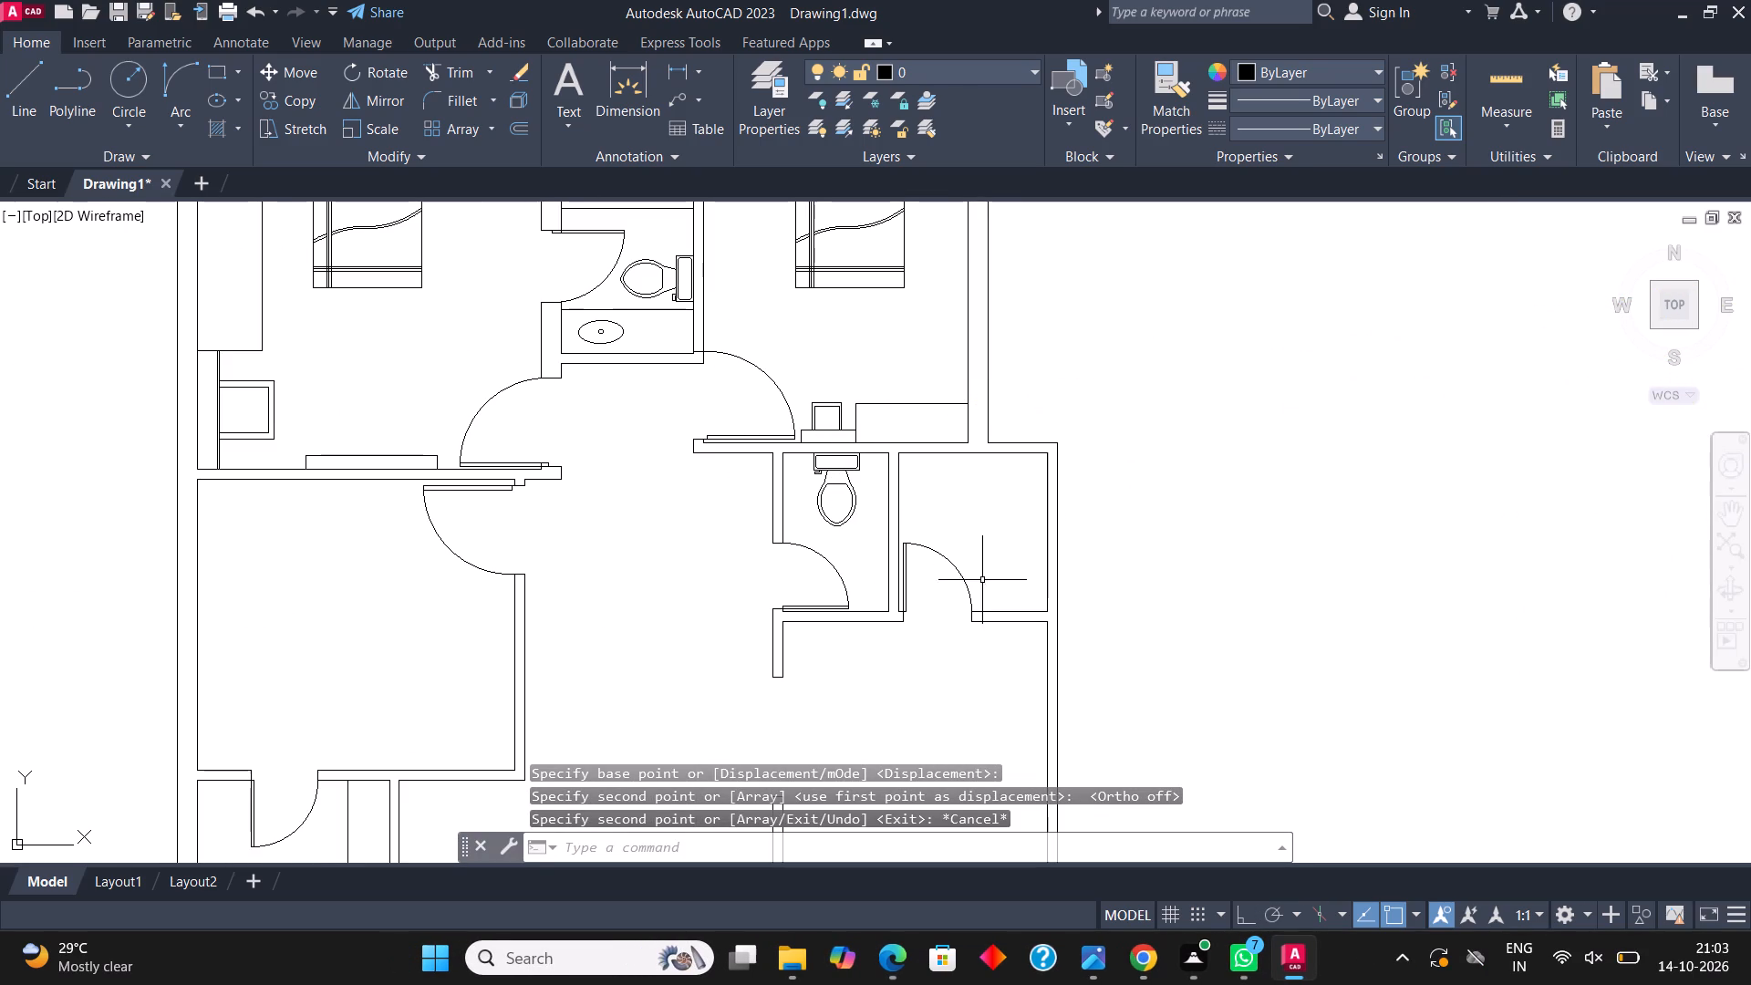
Draw a near-square rectangle on the lower wall of the room right of the new toilet, between its door and the right wall.
middle_click_drag(946, 565, 909, 557)
scroll(1001, 557, "up", 3)
middle_click_drag(999, 555, 855, 447)
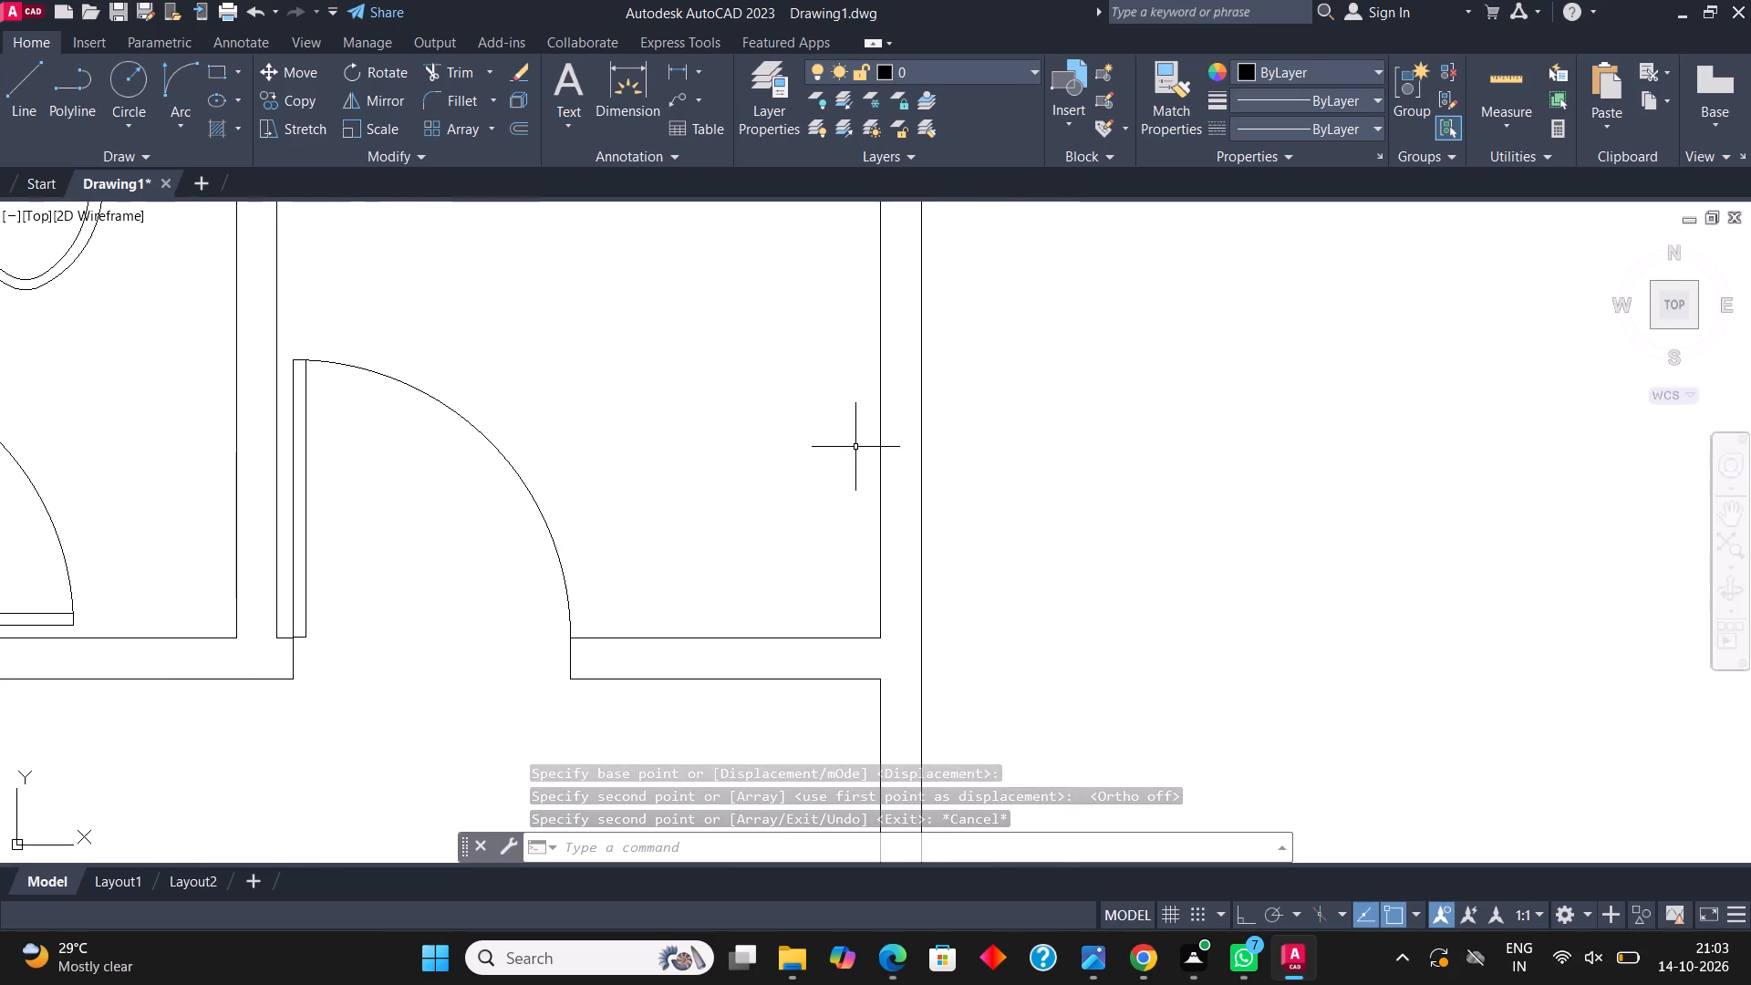
left_click(216, 71)
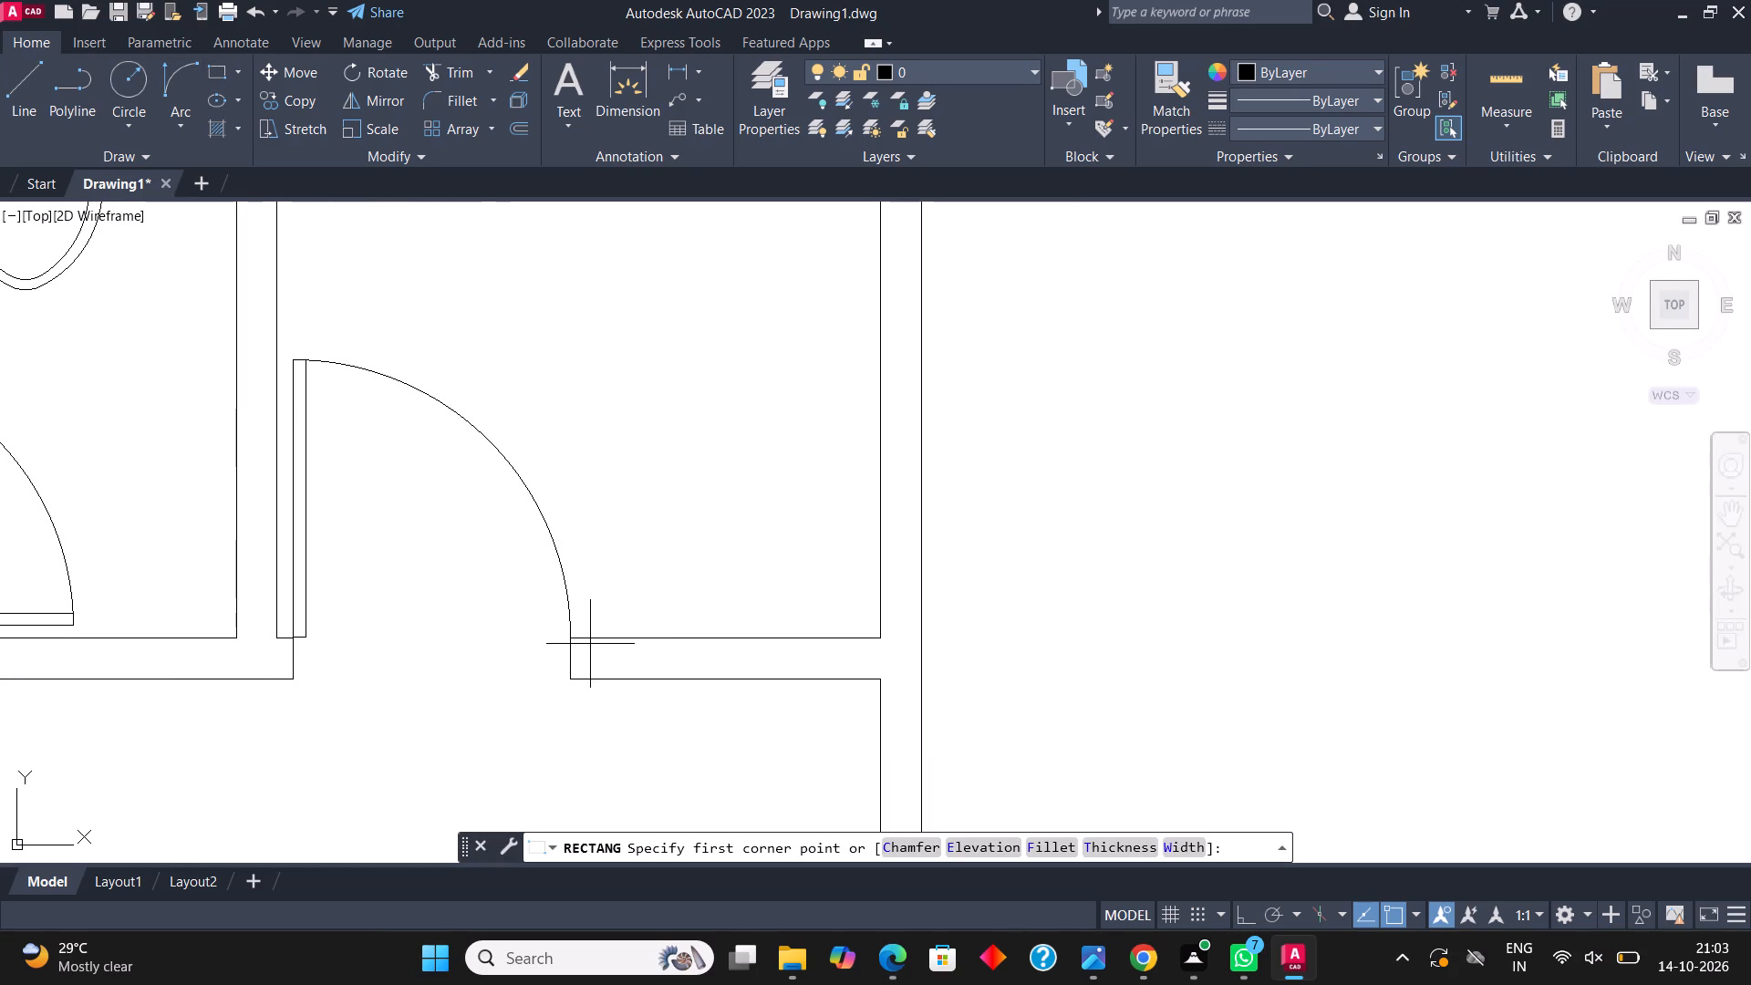
left_click(592, 644)
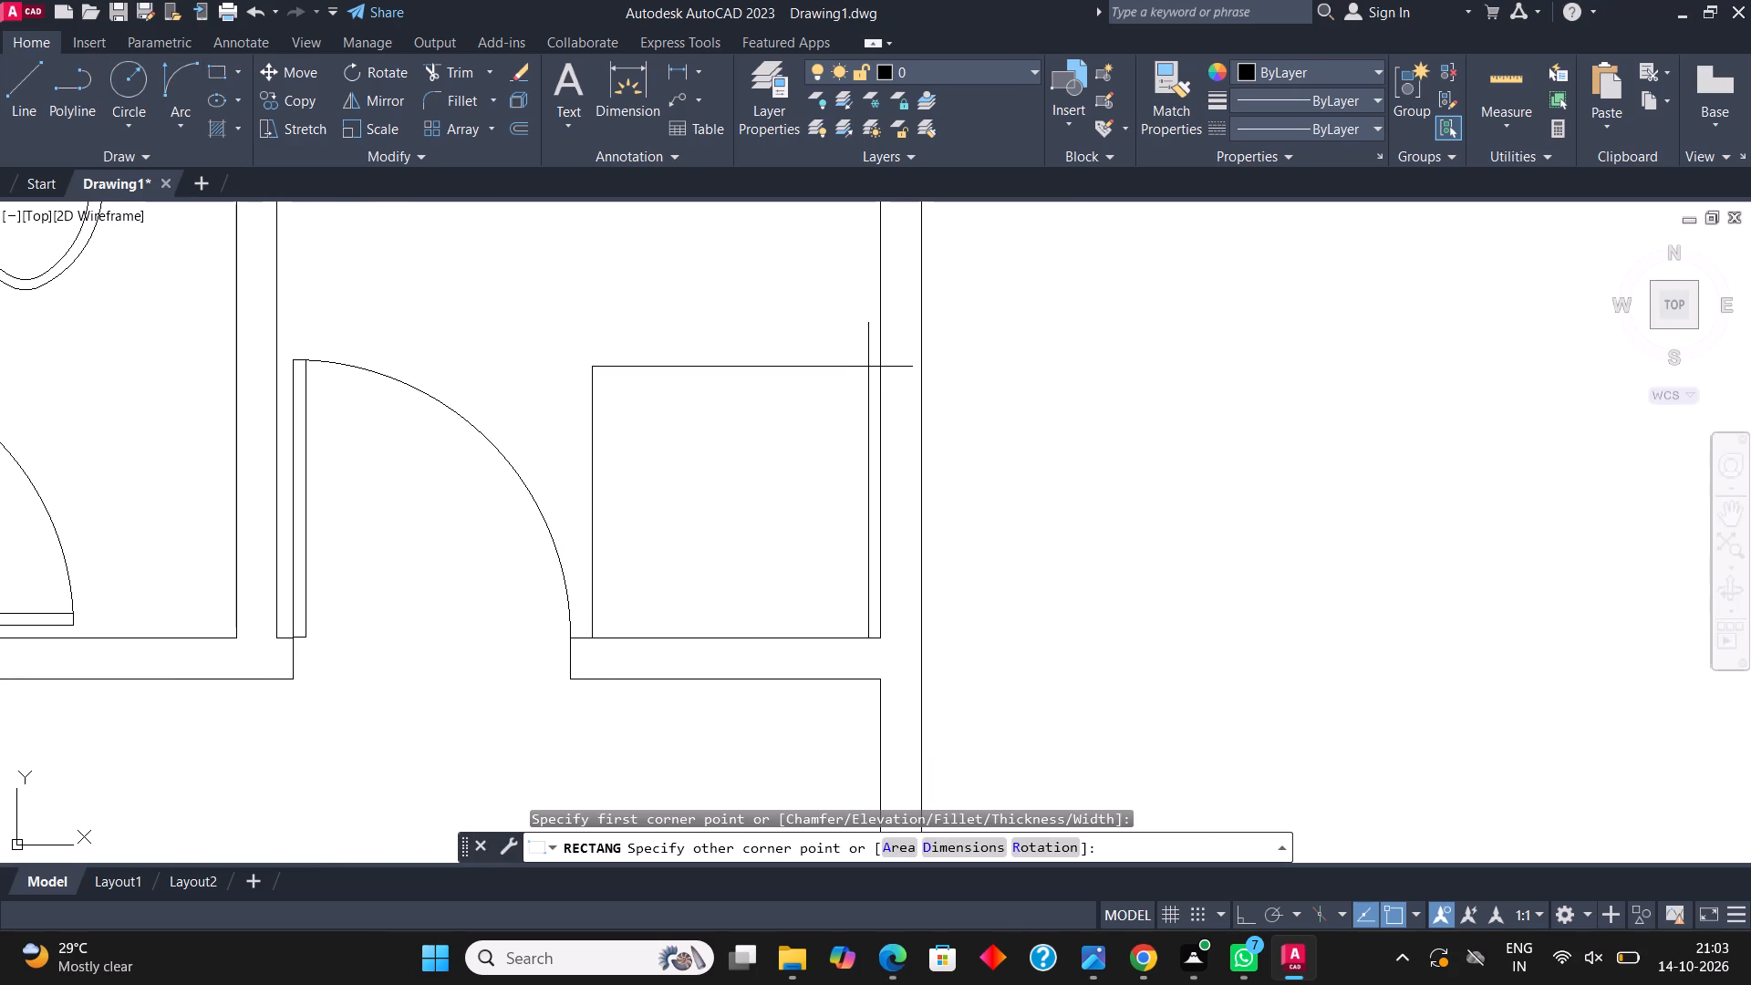
left_click(868, 367)
Draw a circle at the centre of the near-square rectangle, leaving a margin to its sides.
left_click(131, 71)
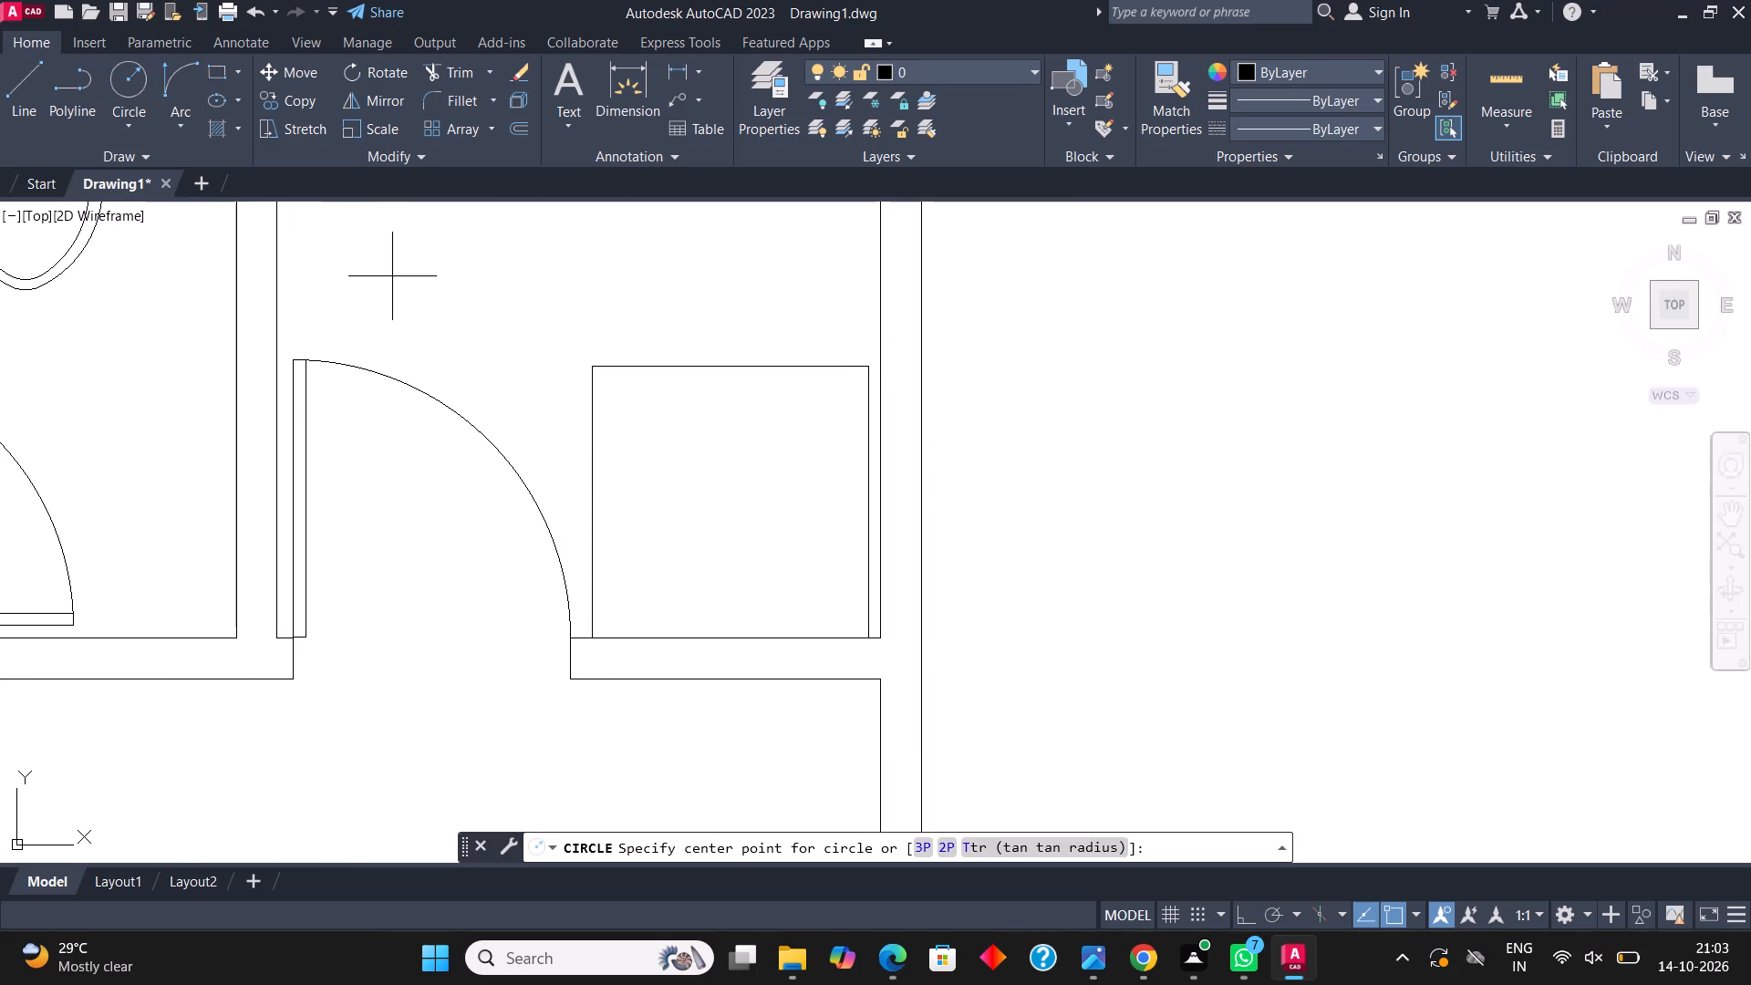
left_click(734, 509)
left_click(786, 565)
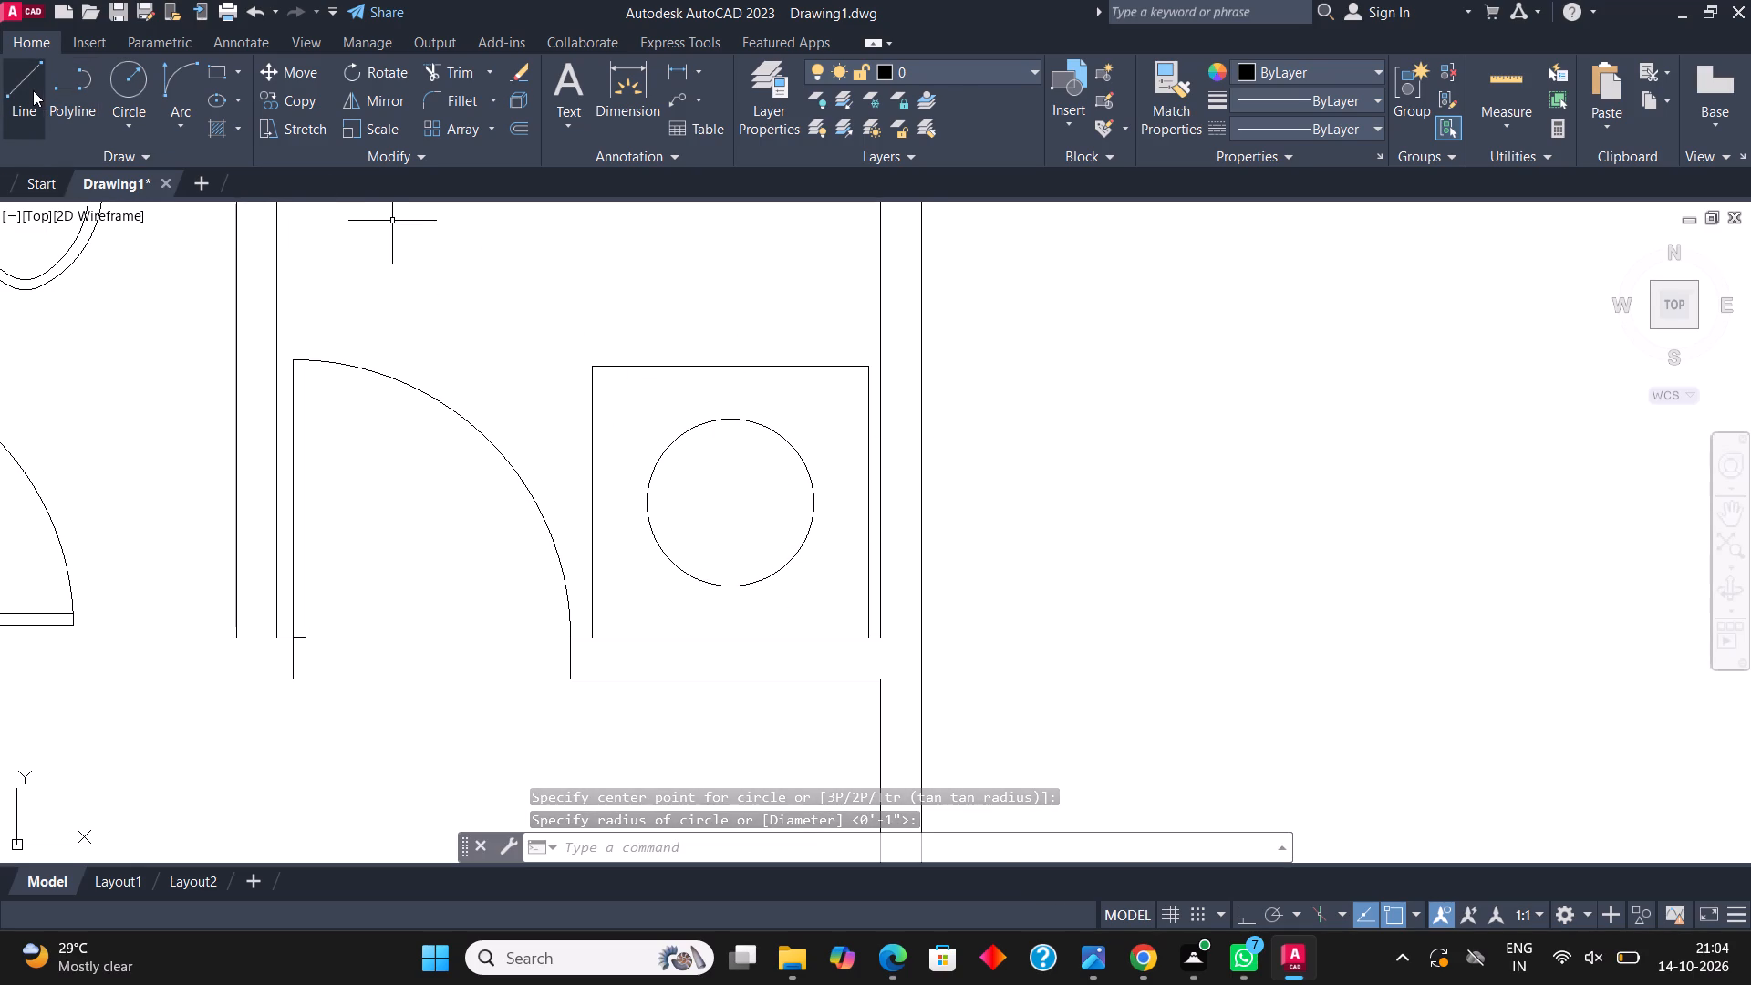
Draw a small flat rectangle inside the upper-left corner of the near-square rectangle.
left_click(212, 67)
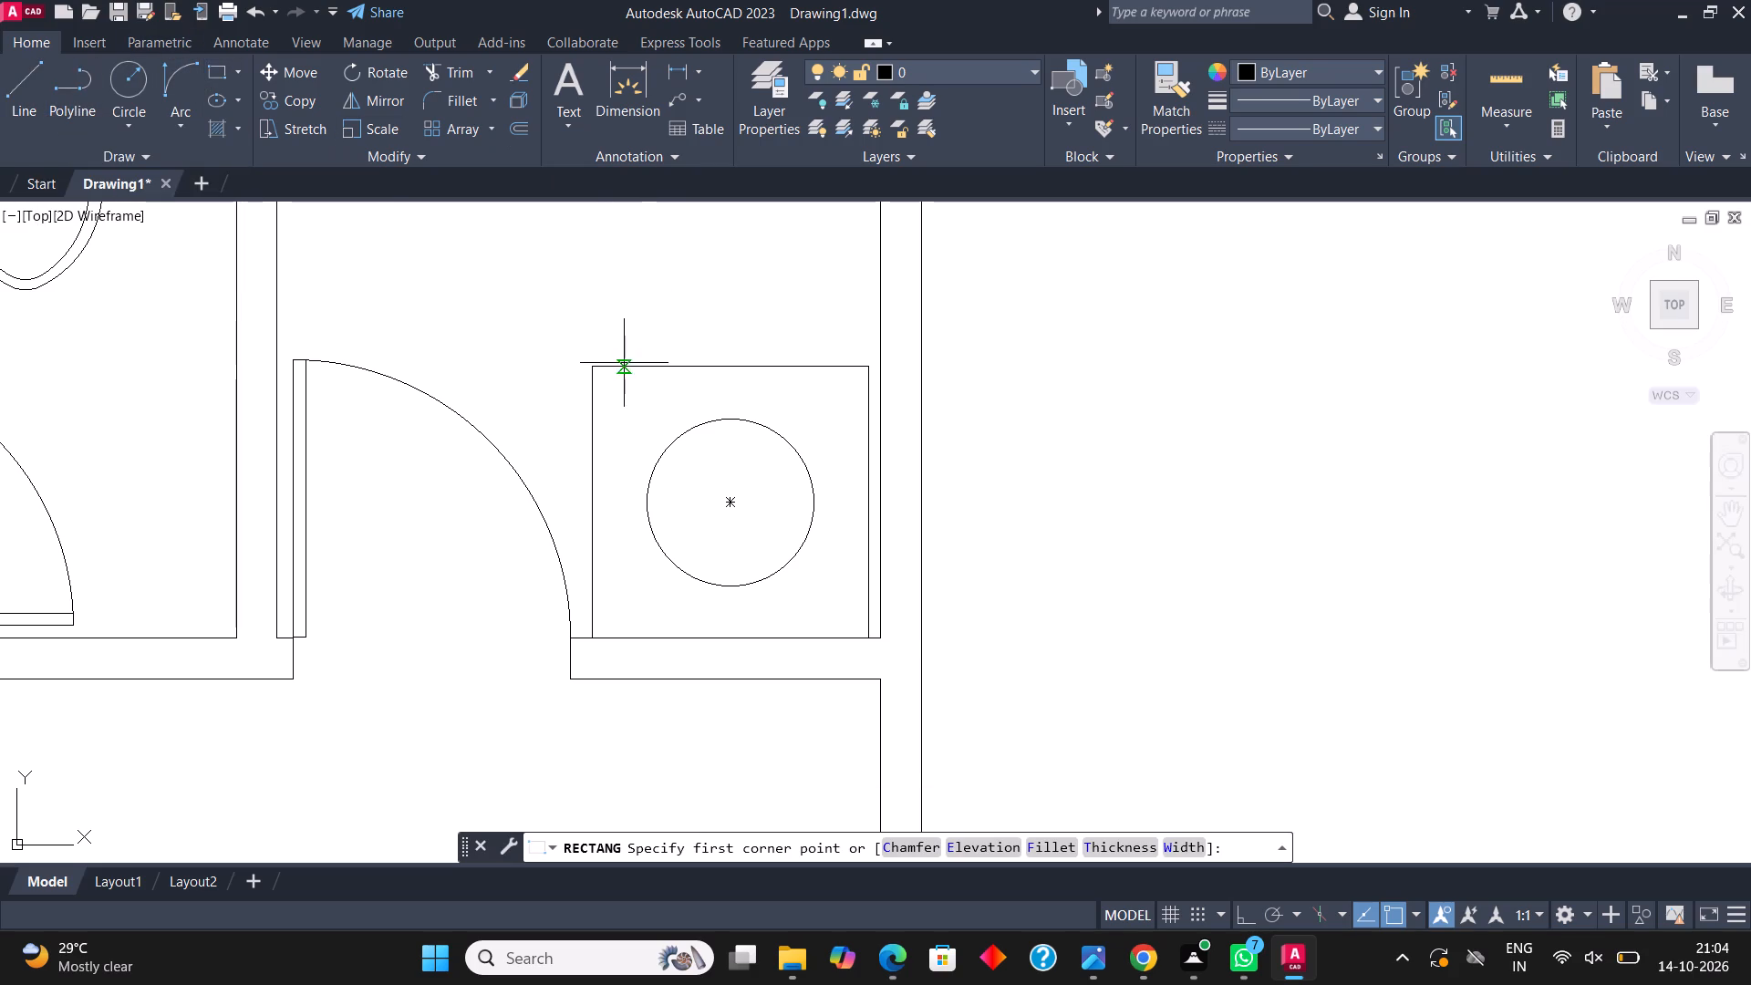
left_click(600, 384)
left_click(642, 366)
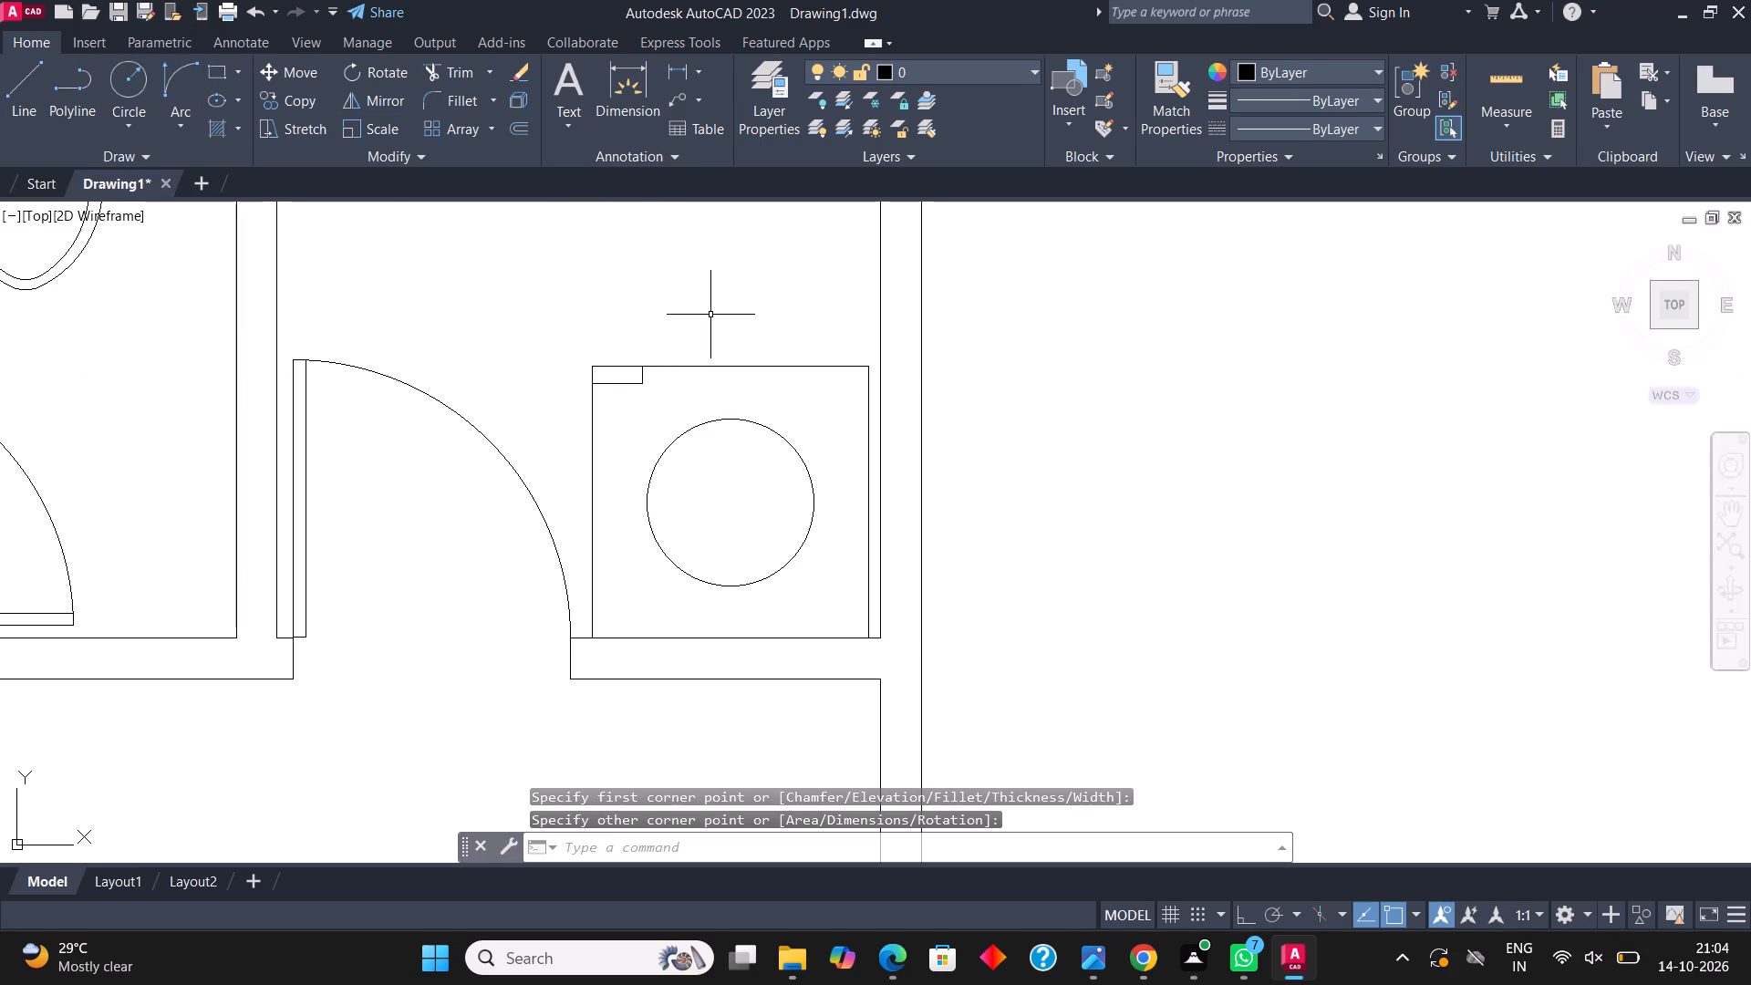
Draw a tiny rectangle inside the upper-right corner of the near-square appliance in the service room.
left_click(212, 66)
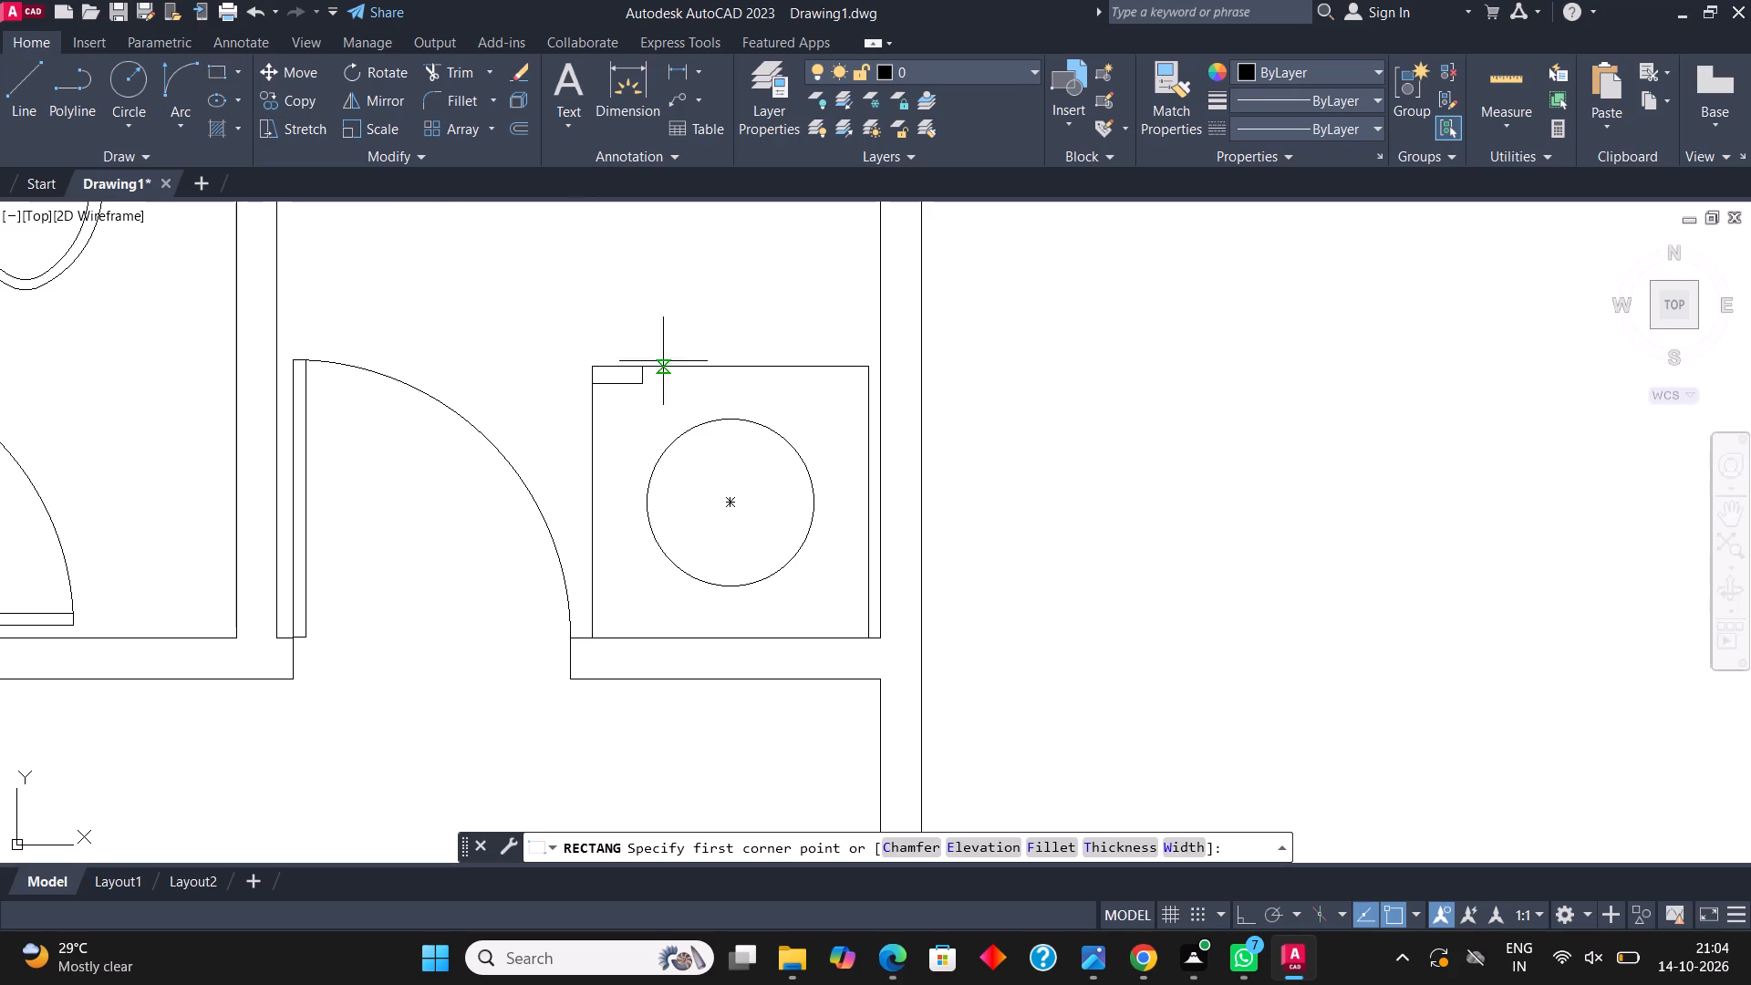
left_click(861, 369)
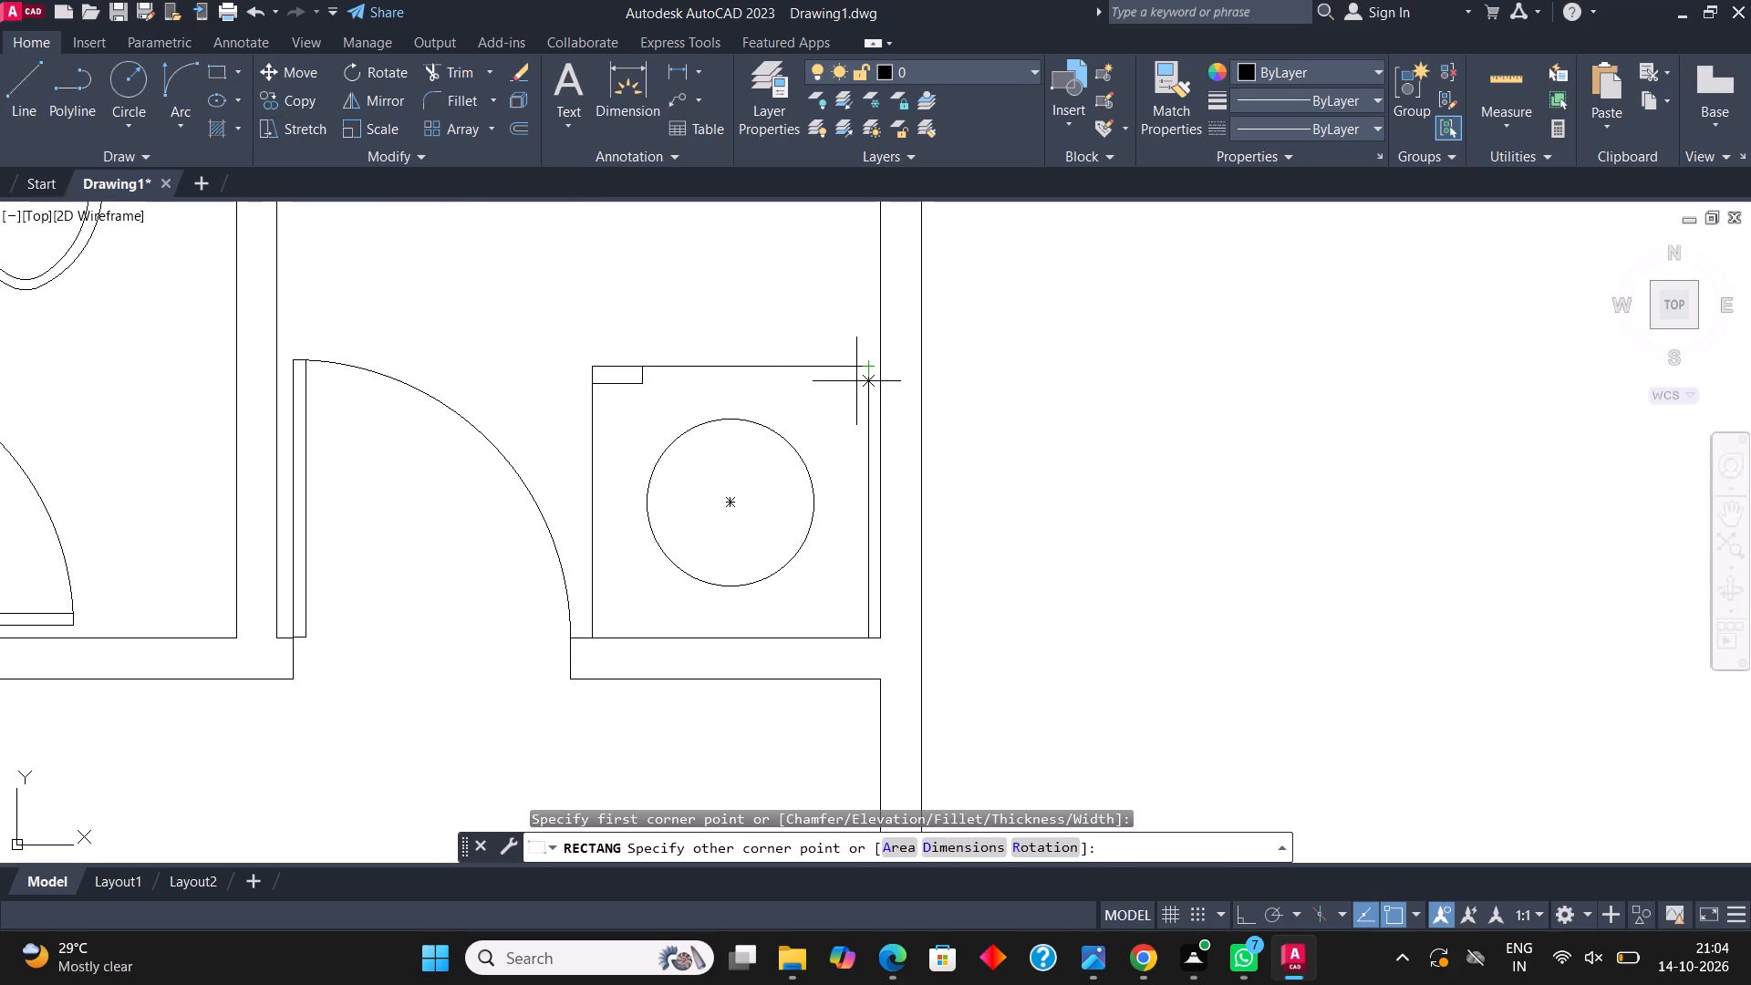
left_click(856, 381)
scroll(865, 363, "up", 2)
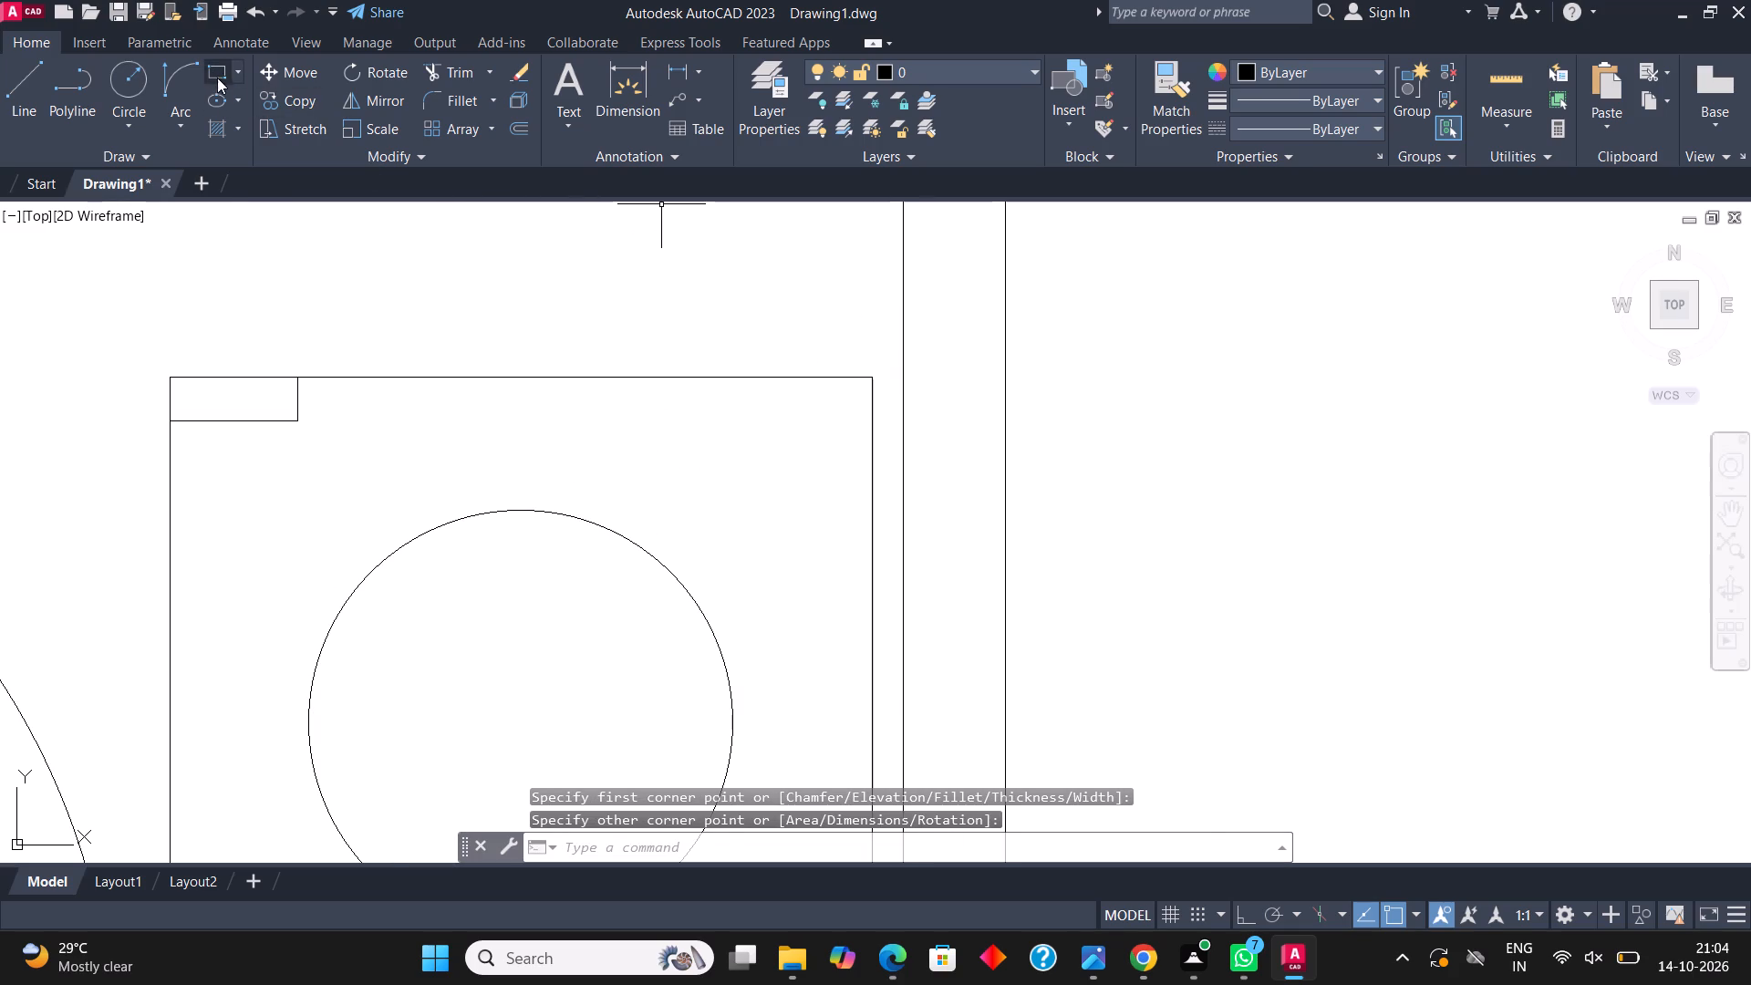
left_click(215, 76)
left_click(869, 383)
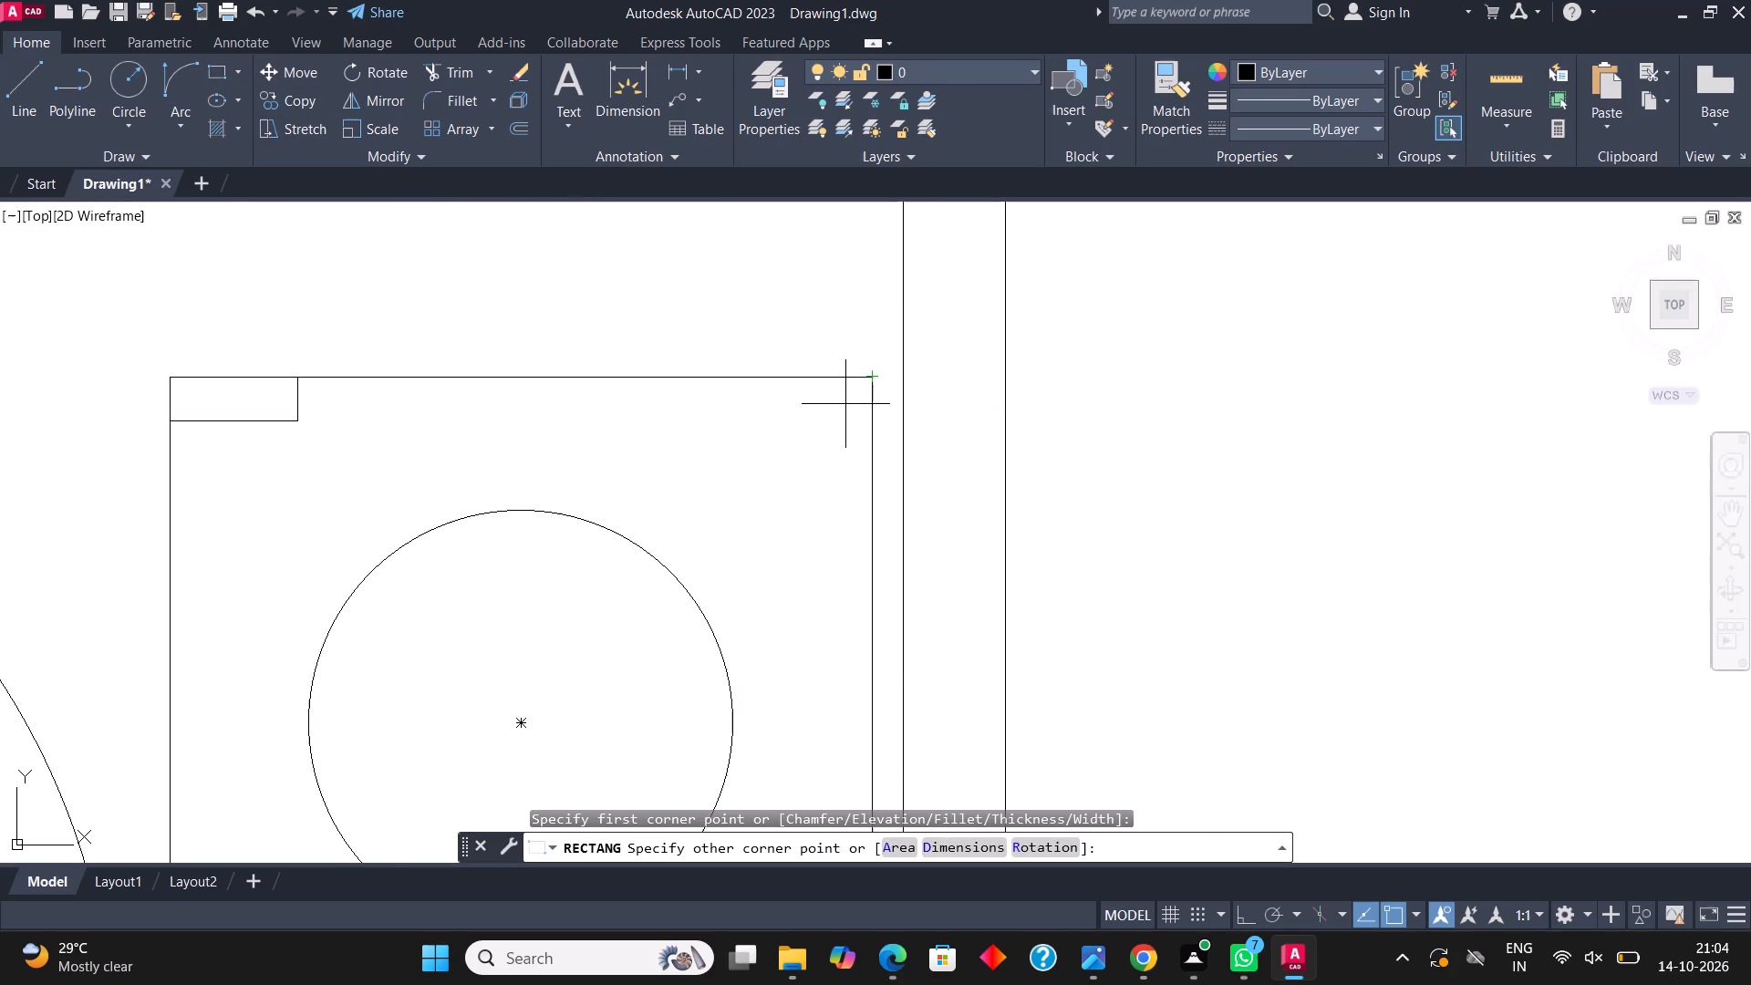
left_click(844, 404)
scroll(928, 316, "down", 3)
middle_click_drag(948, 322, 1052, 309)
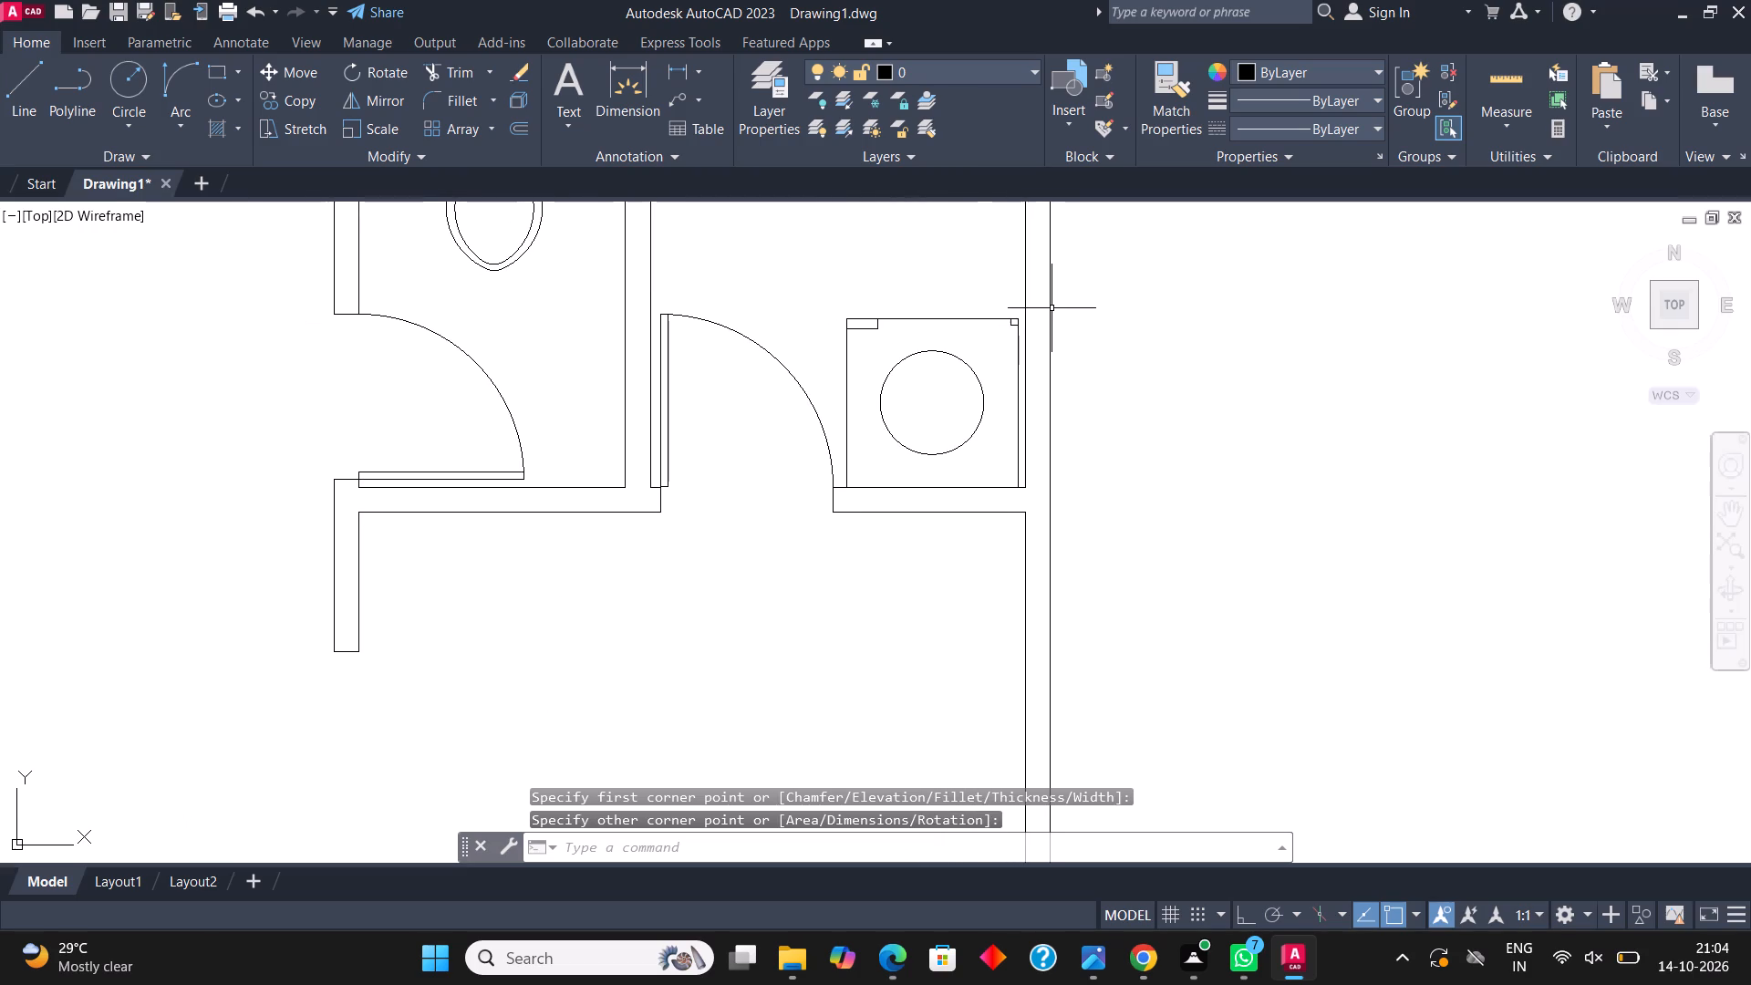
Draw the counter outline in the room below the appliance: 2' left from its upper-right inner corner, then straight down to the lower wall.
scroll(900, 466, "down", 2)
middle_click_drag(1022, 441, 1029, 401)
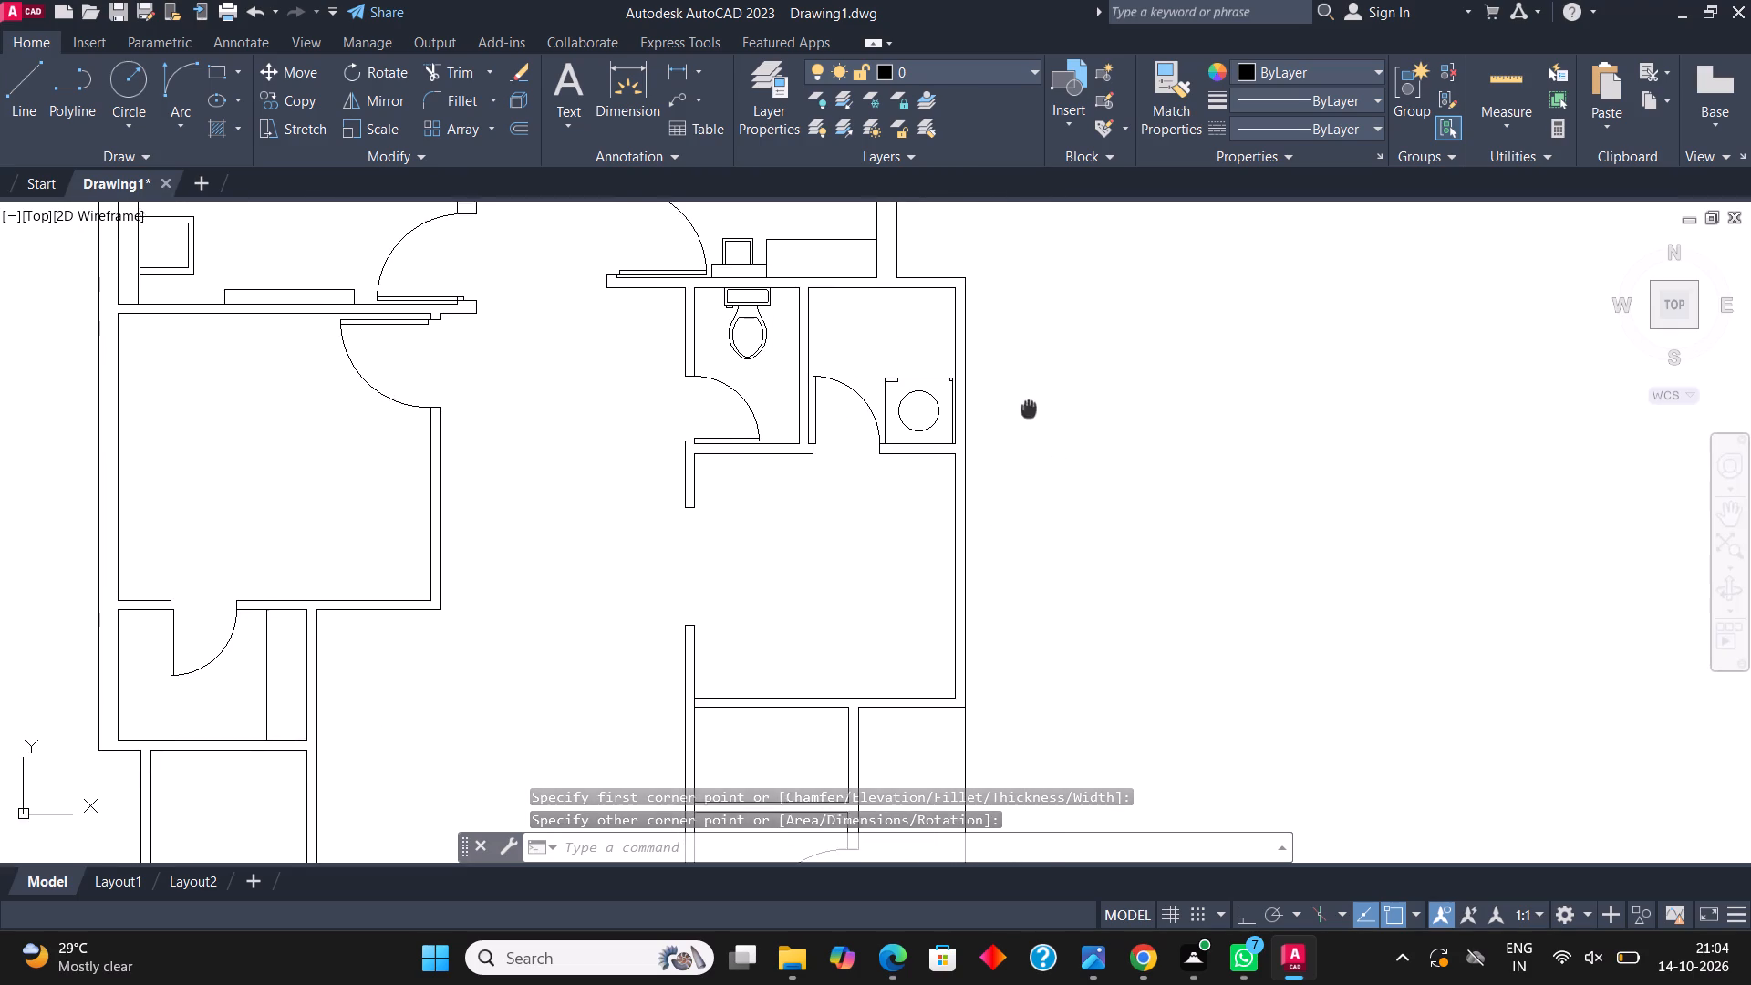
middle_click_drag(1029, 401, 1029, 388)
left_click(30, 93)
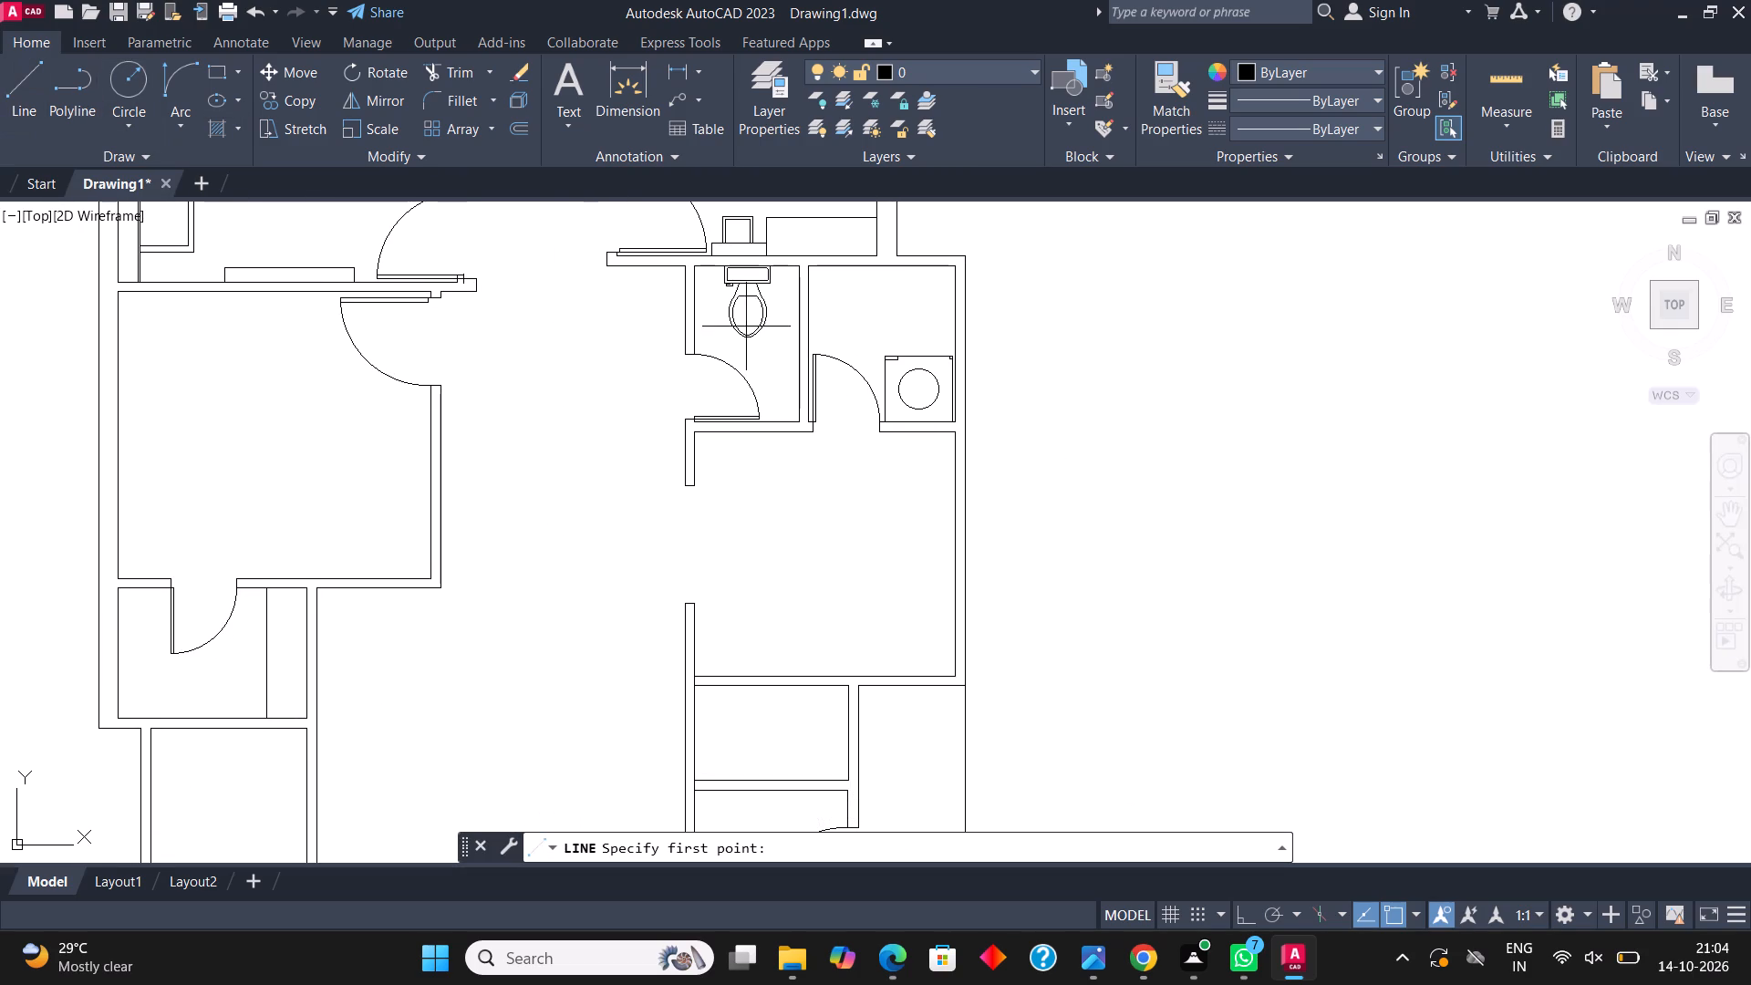
scroll(944, 421, "up", 2)
left_click(964, 446)
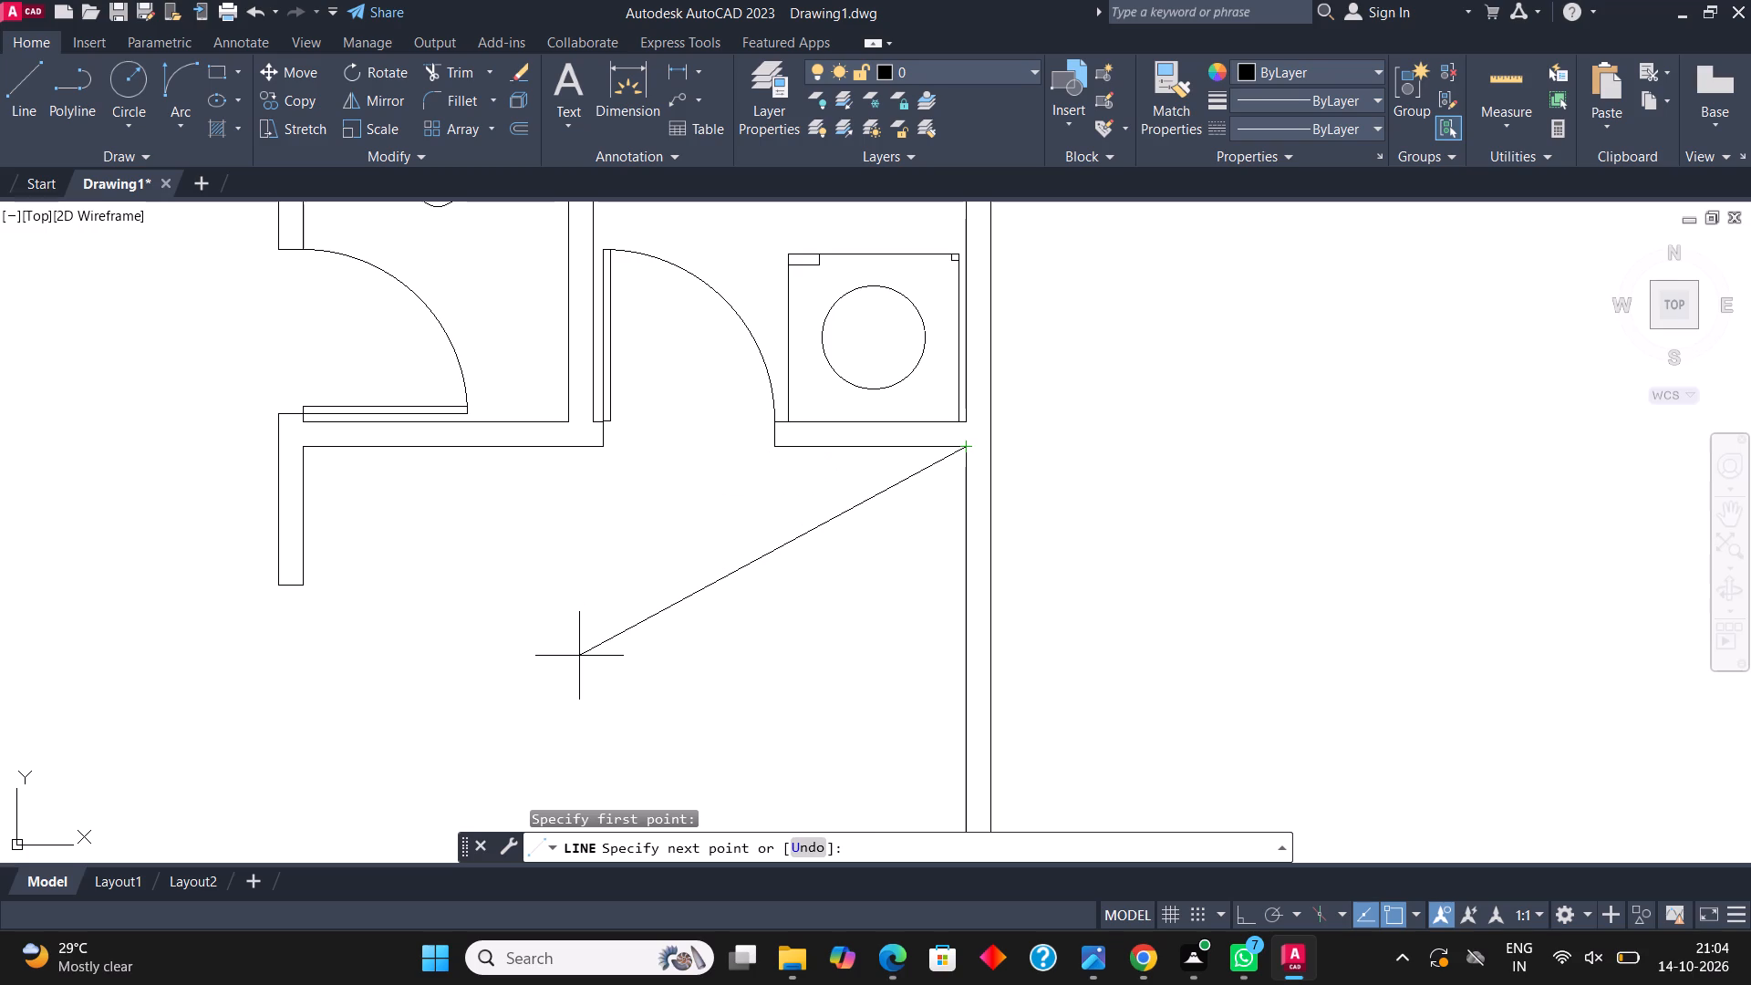
key("F8")
type("2'")
key("Return")
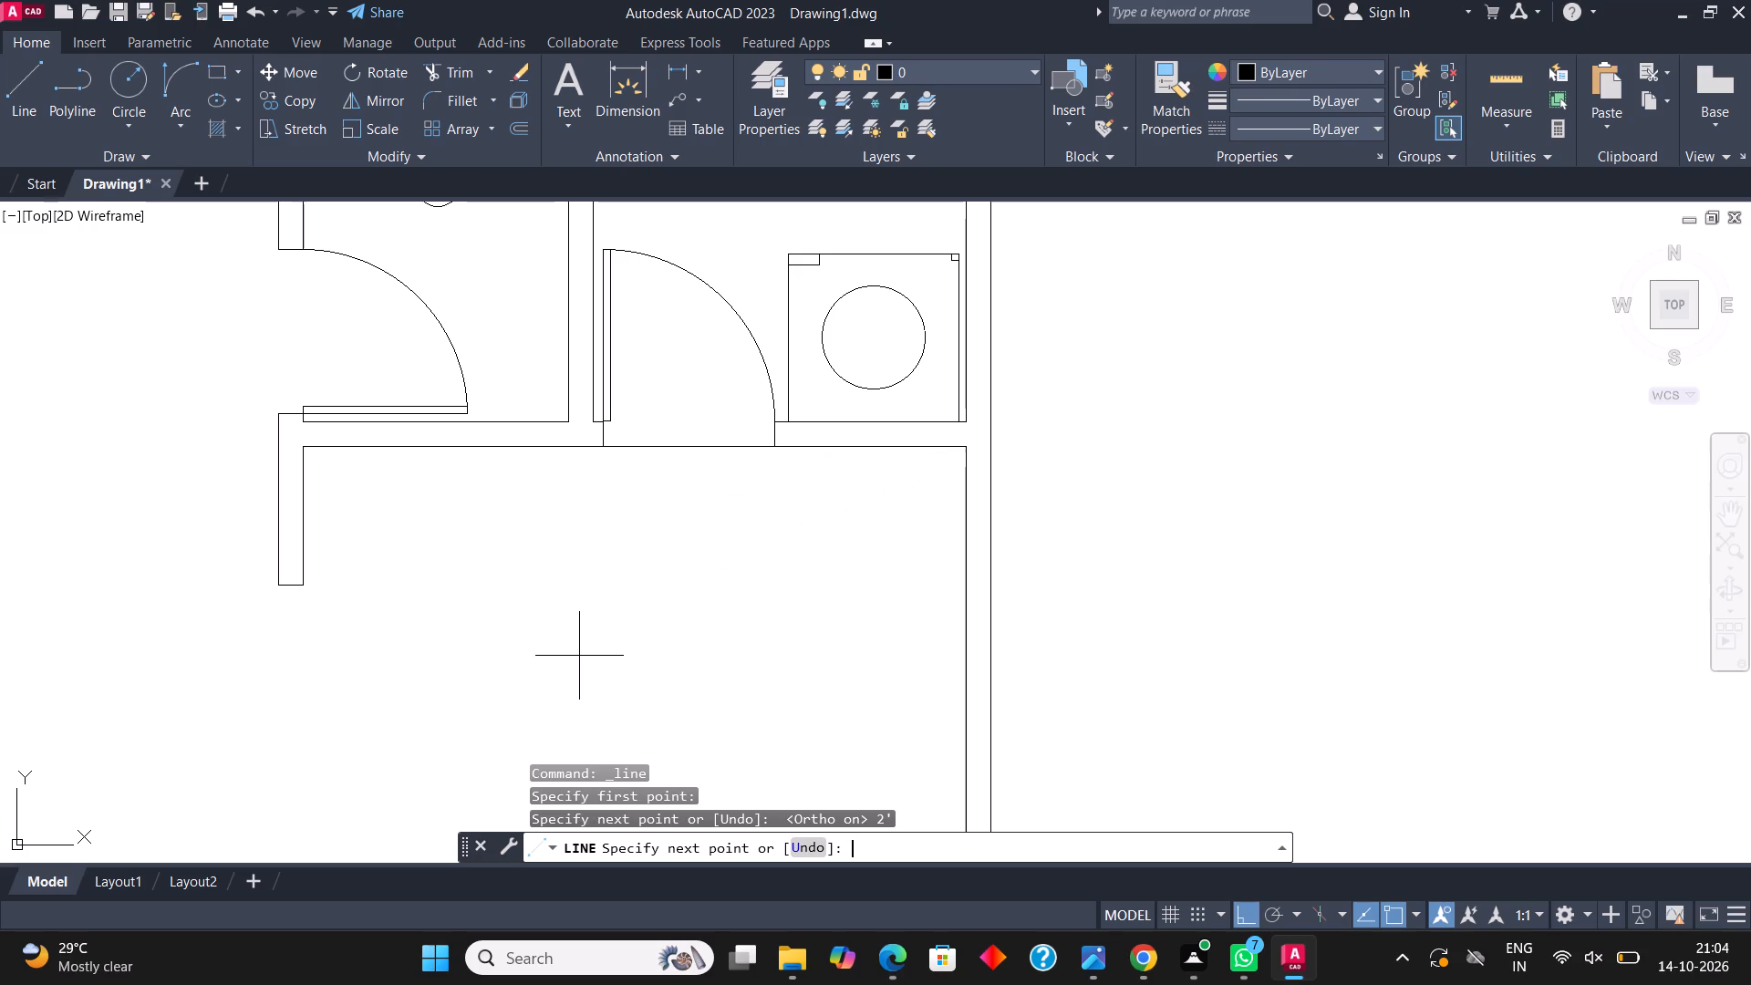
middle_click_drag(835, 557, 850, 449)
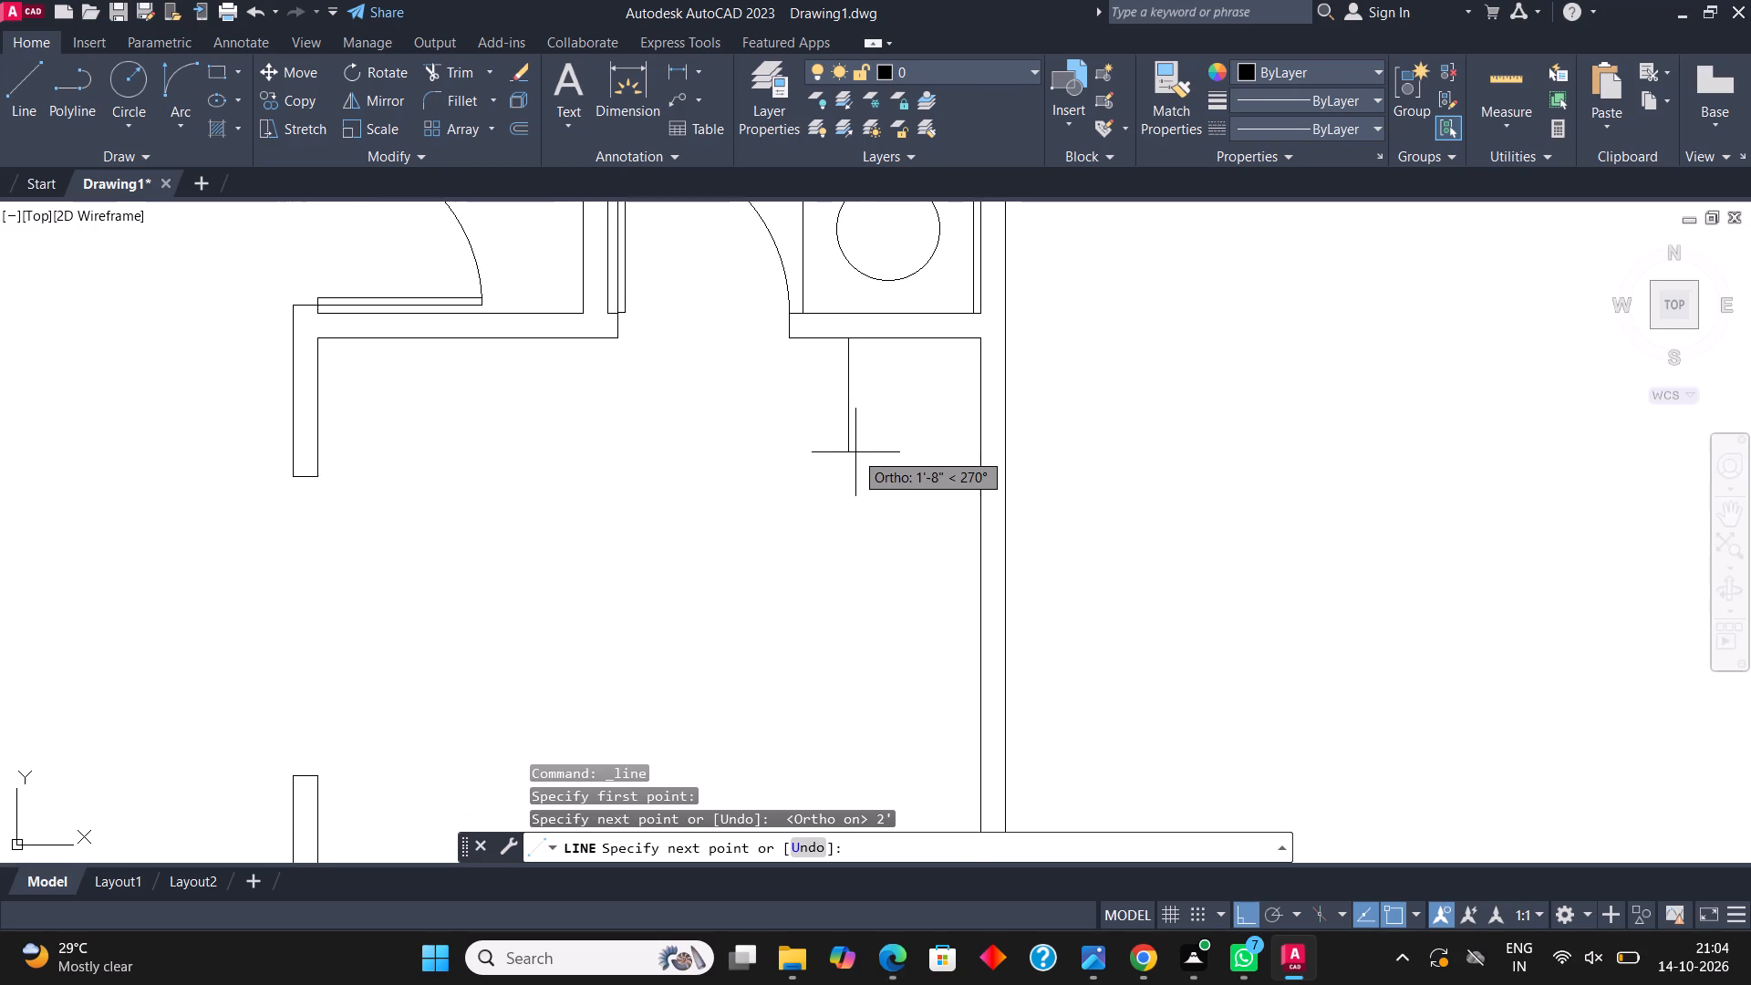
scroll(855, 452, "down", 3)
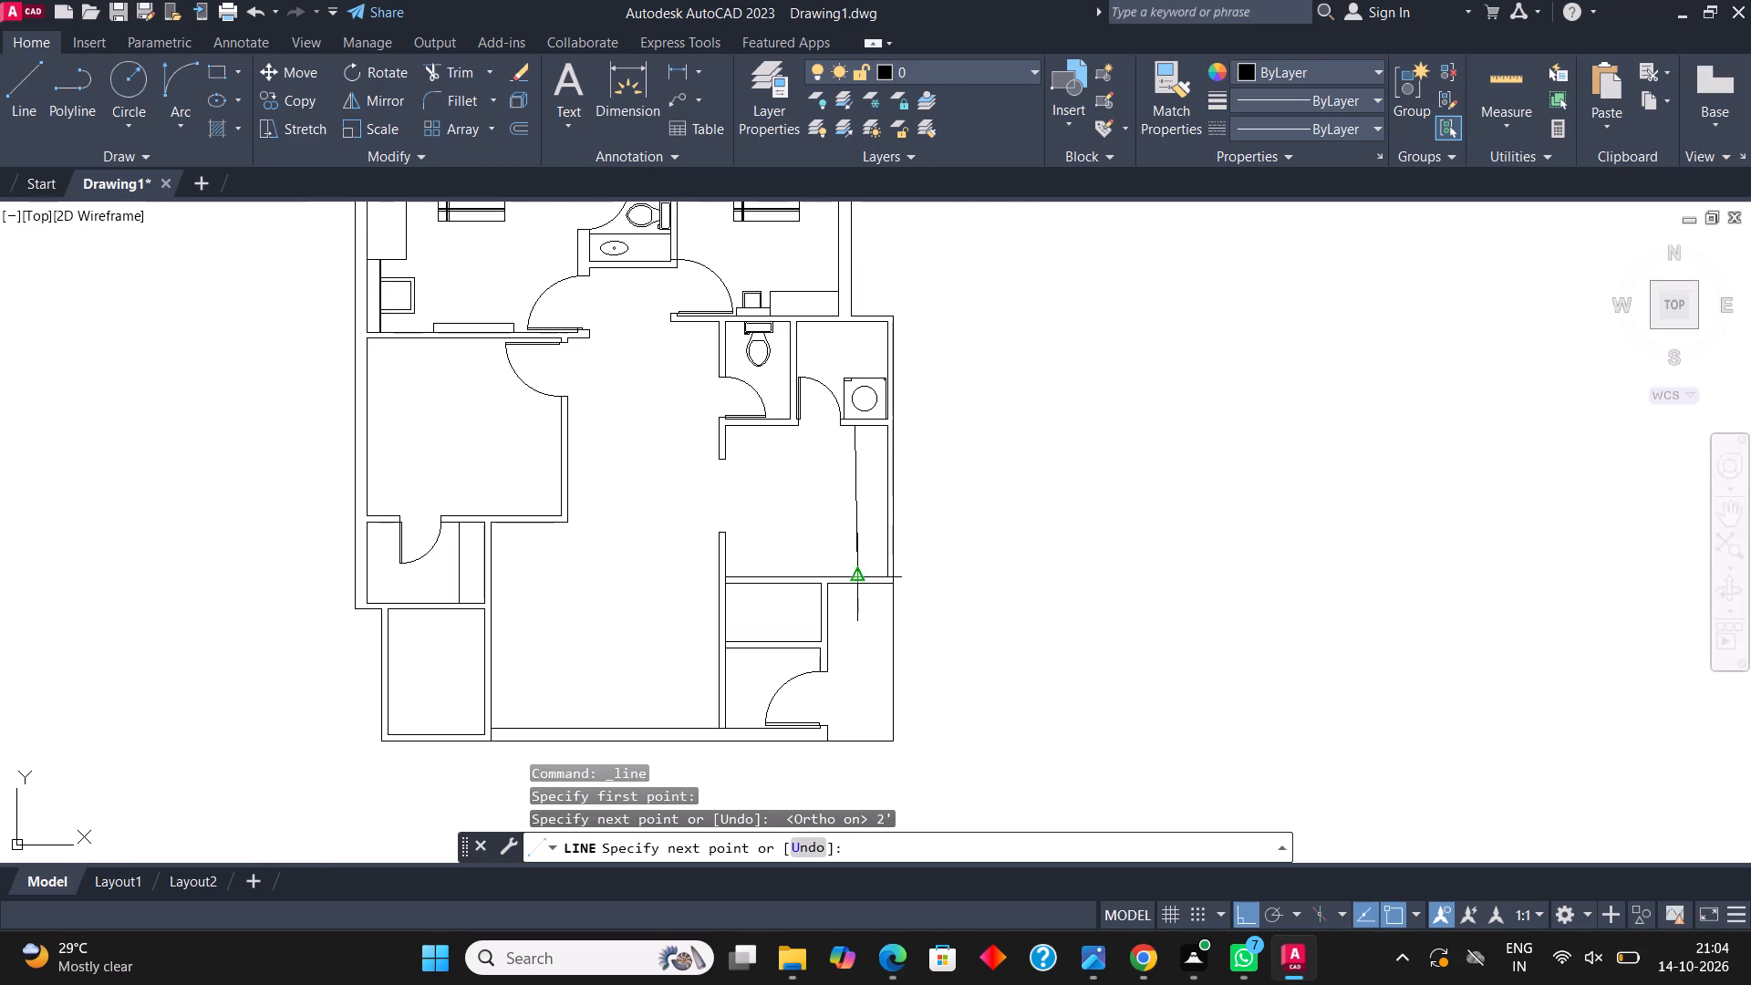
scroll(860, 579, "up", 2)
left_click(832, 569)
key("Escape")
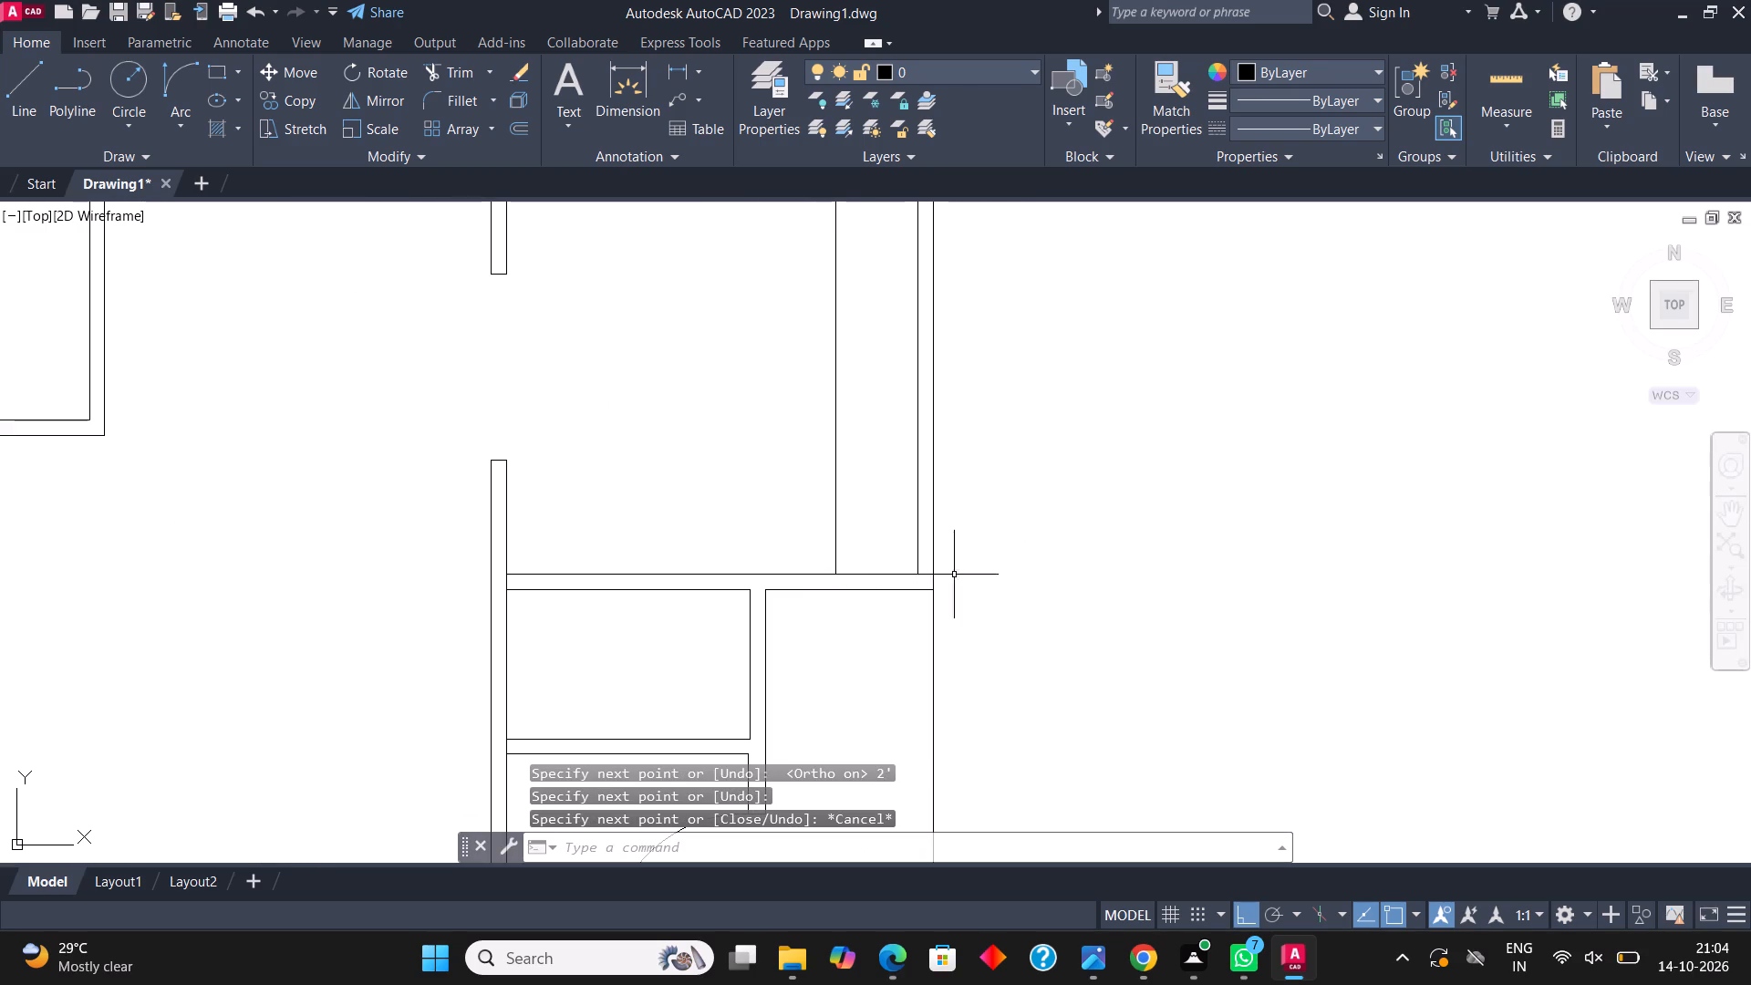
Draw an upright rectangle for the sink inside the upper part of the counter, leaving margins on all sides.
middle_click_drag(905, 416, 920, 535)
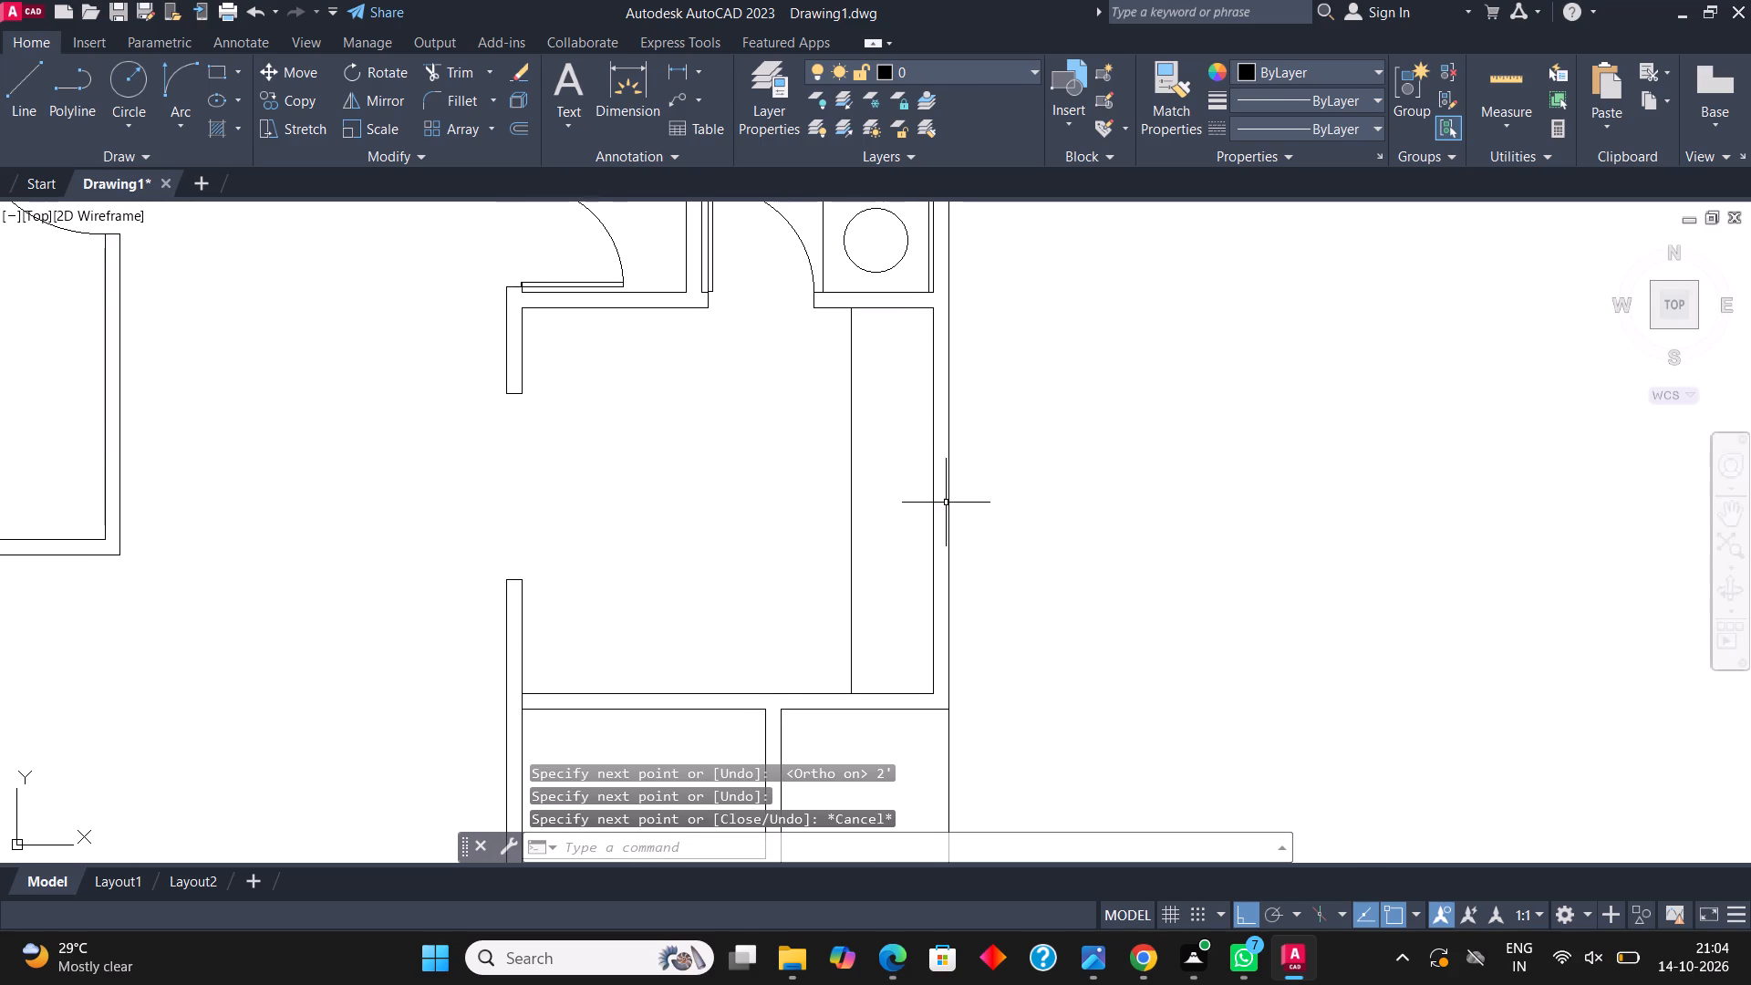
left_click(209, 73)
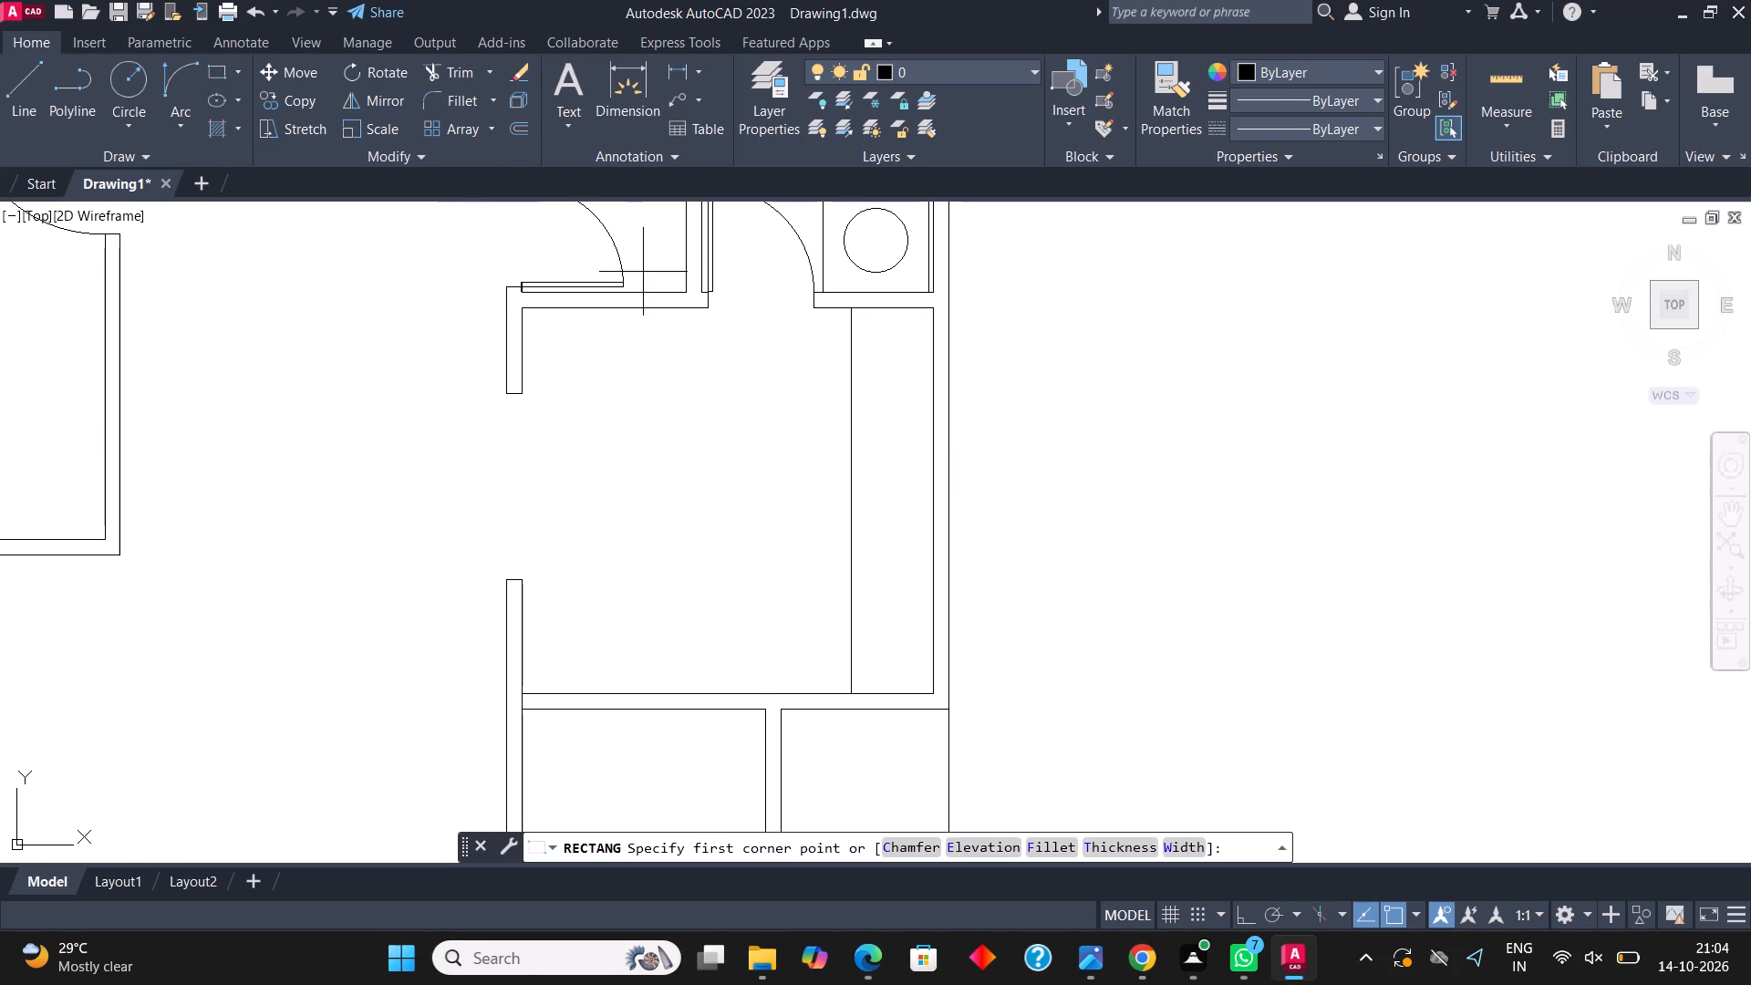
scroll(890, 362, "up", 2)
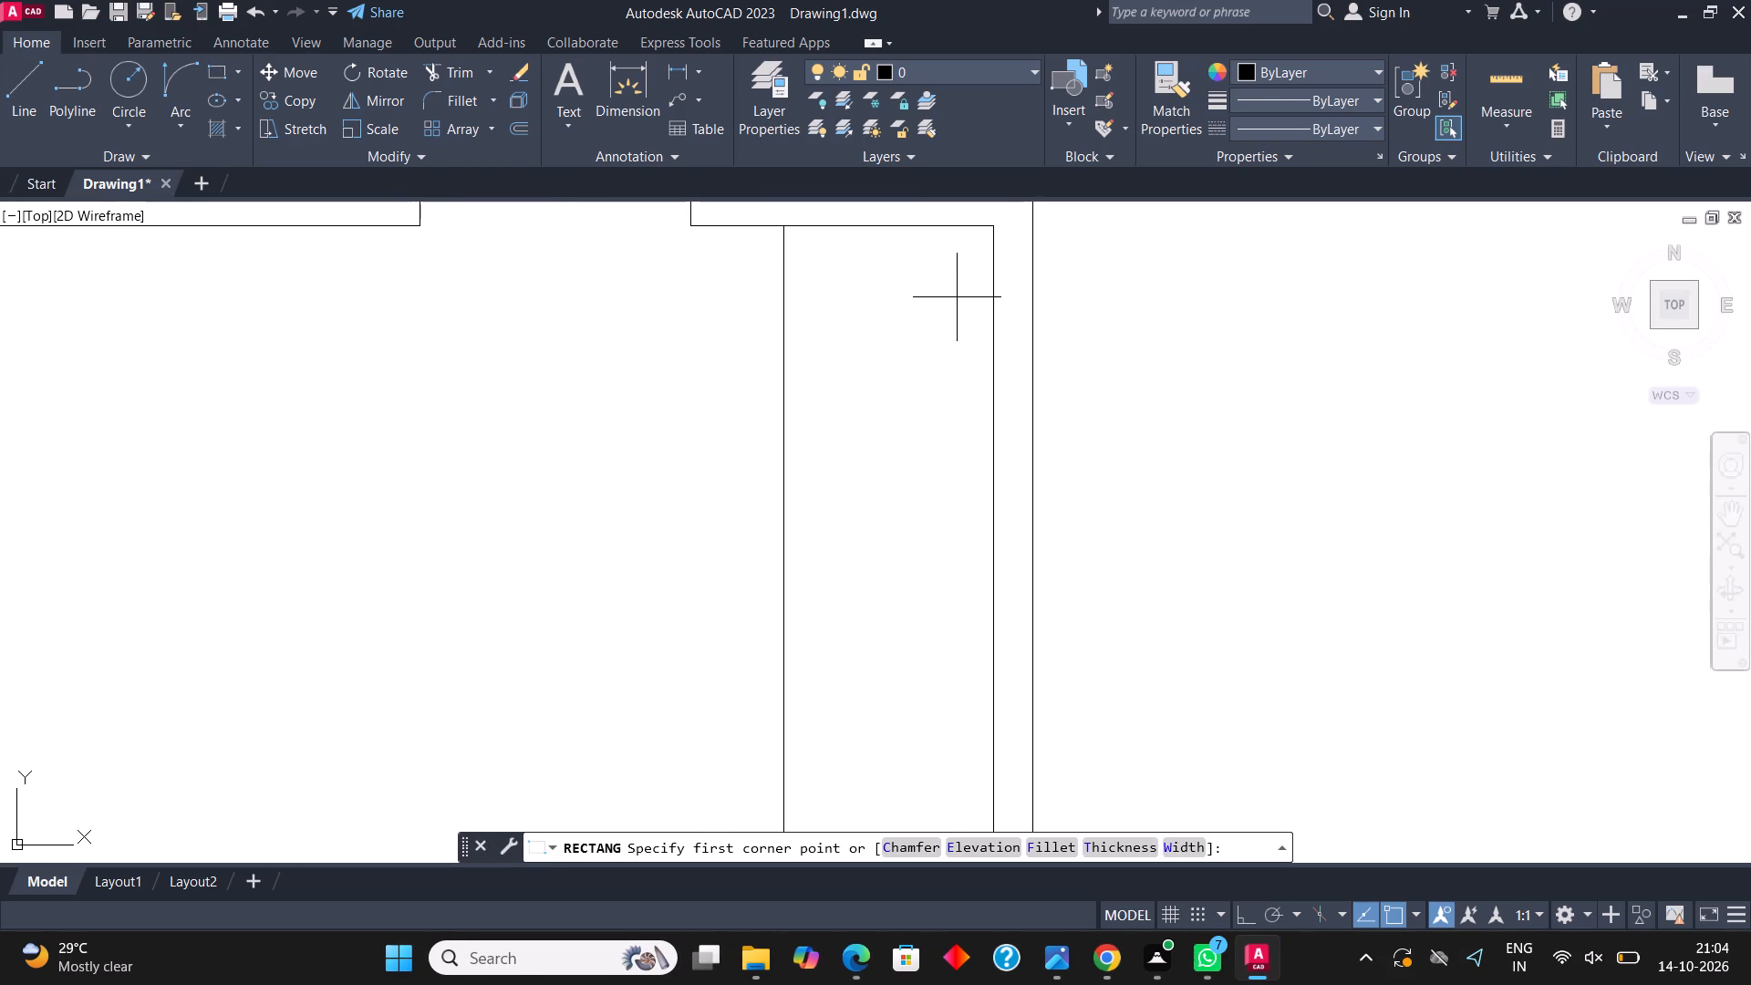
left_click(964, 303)
left_click(799, 538)
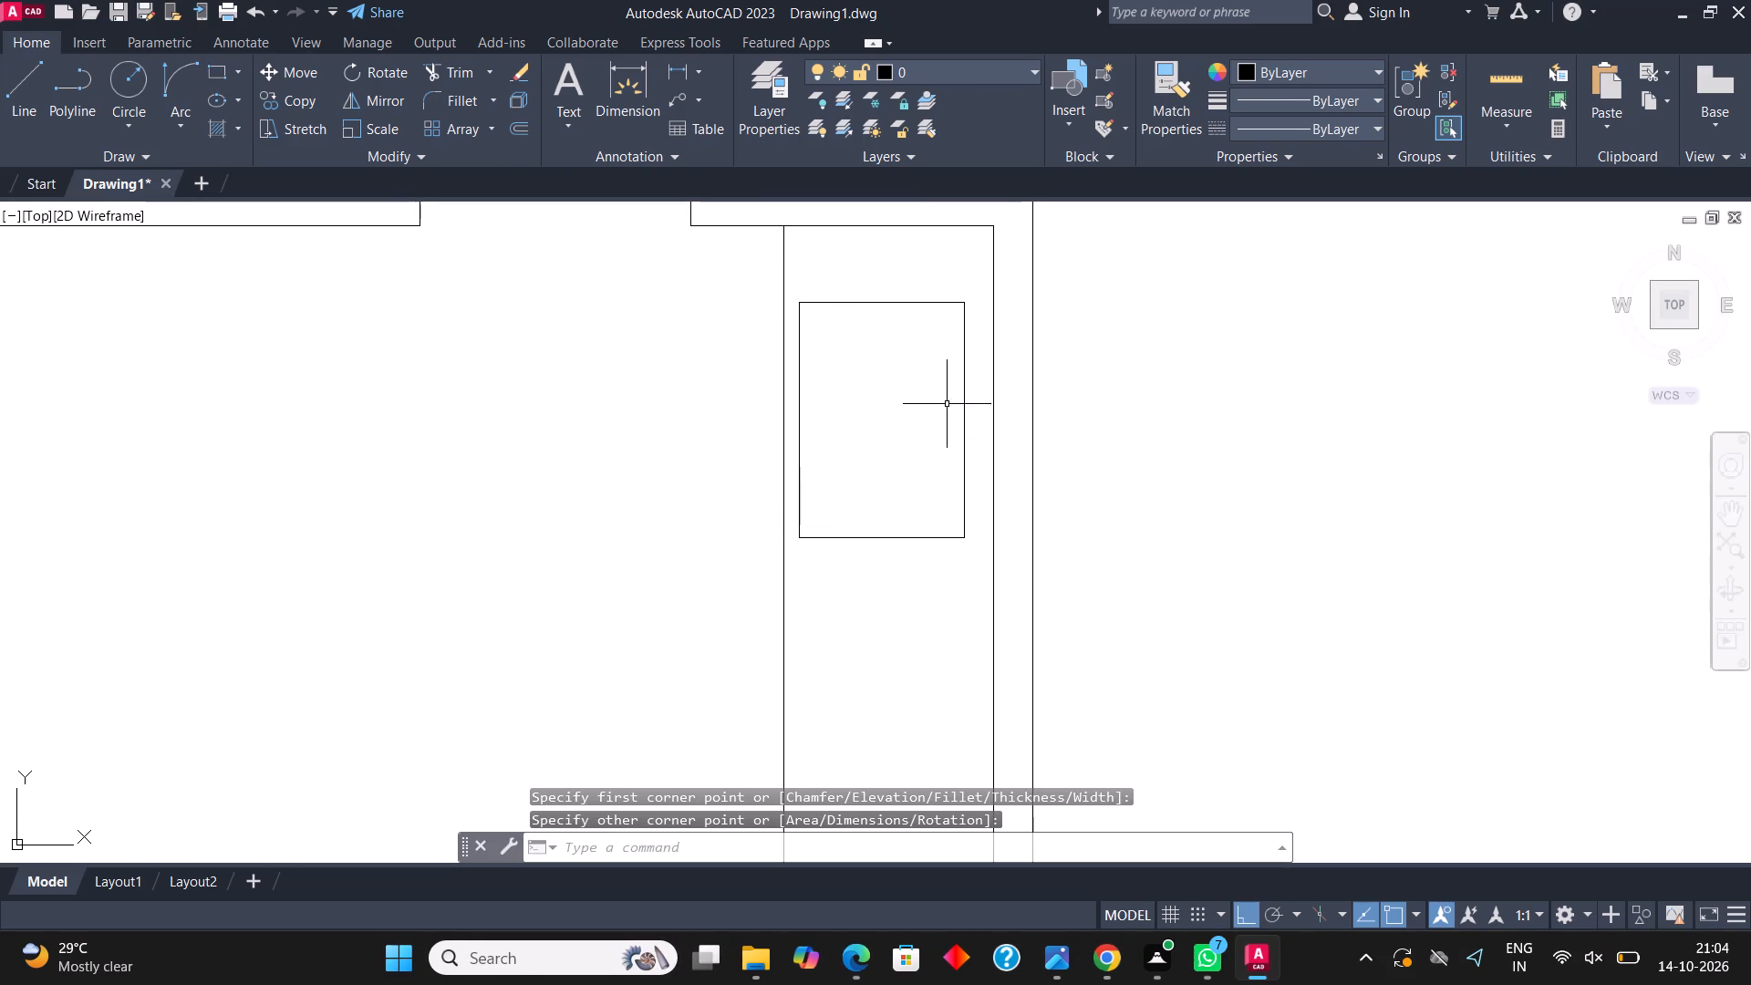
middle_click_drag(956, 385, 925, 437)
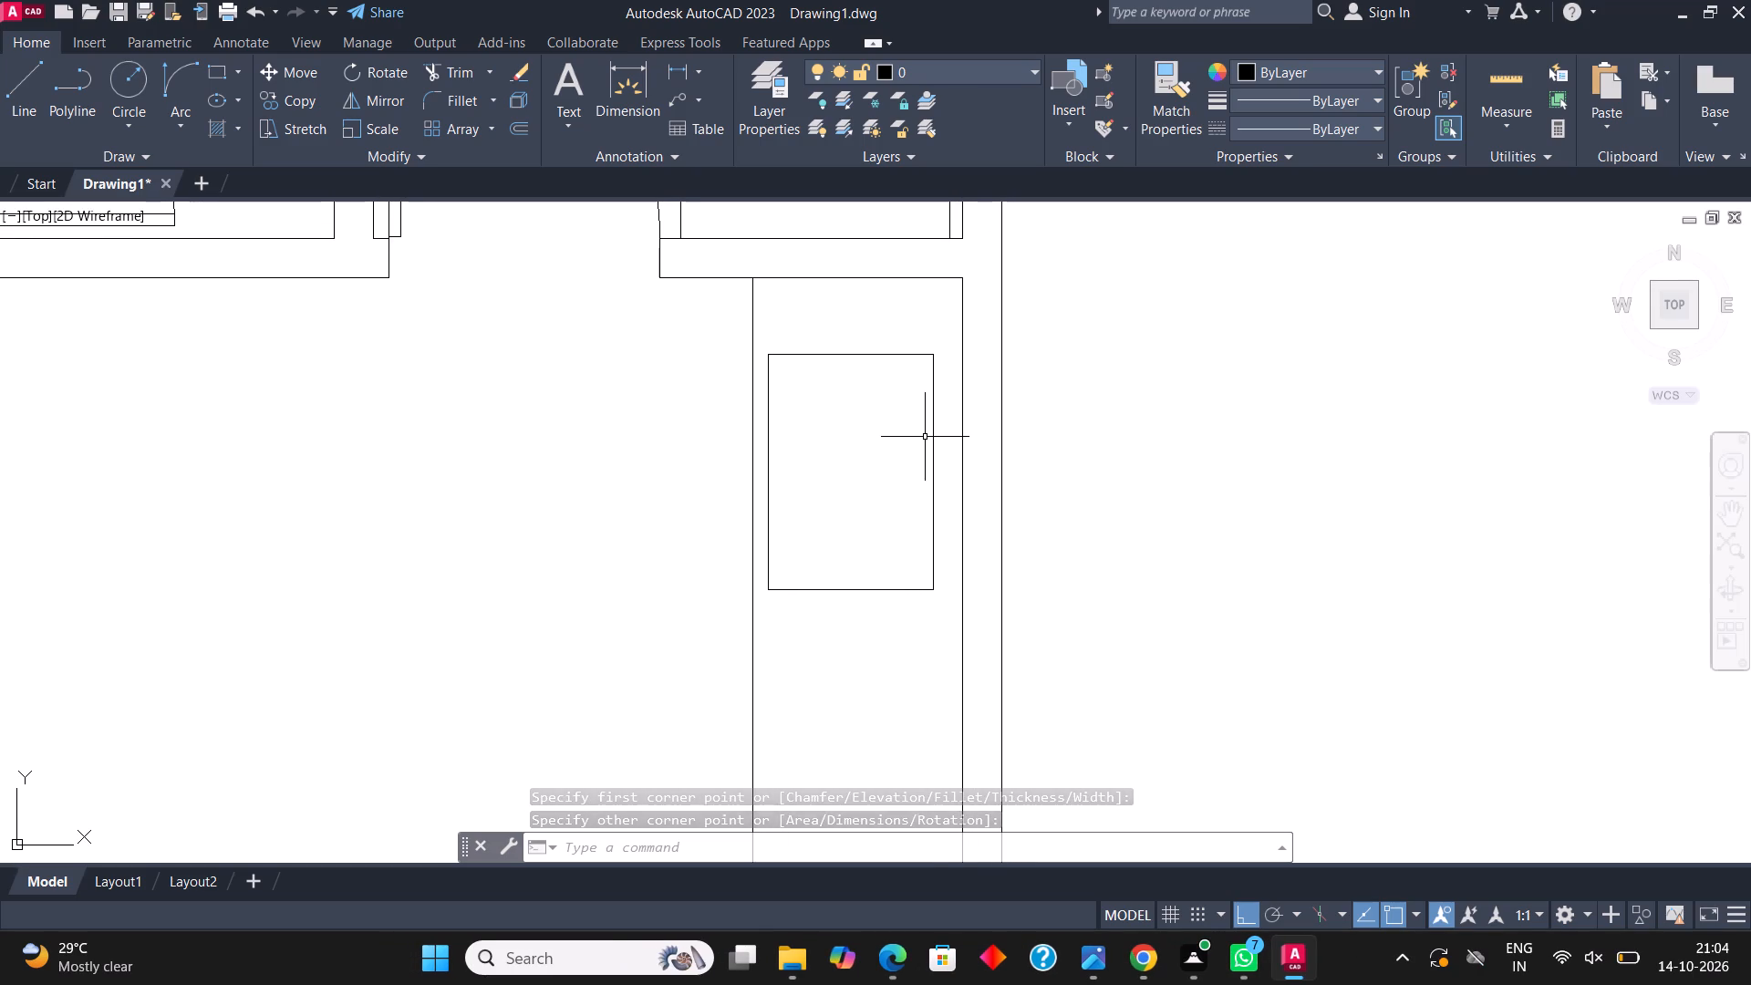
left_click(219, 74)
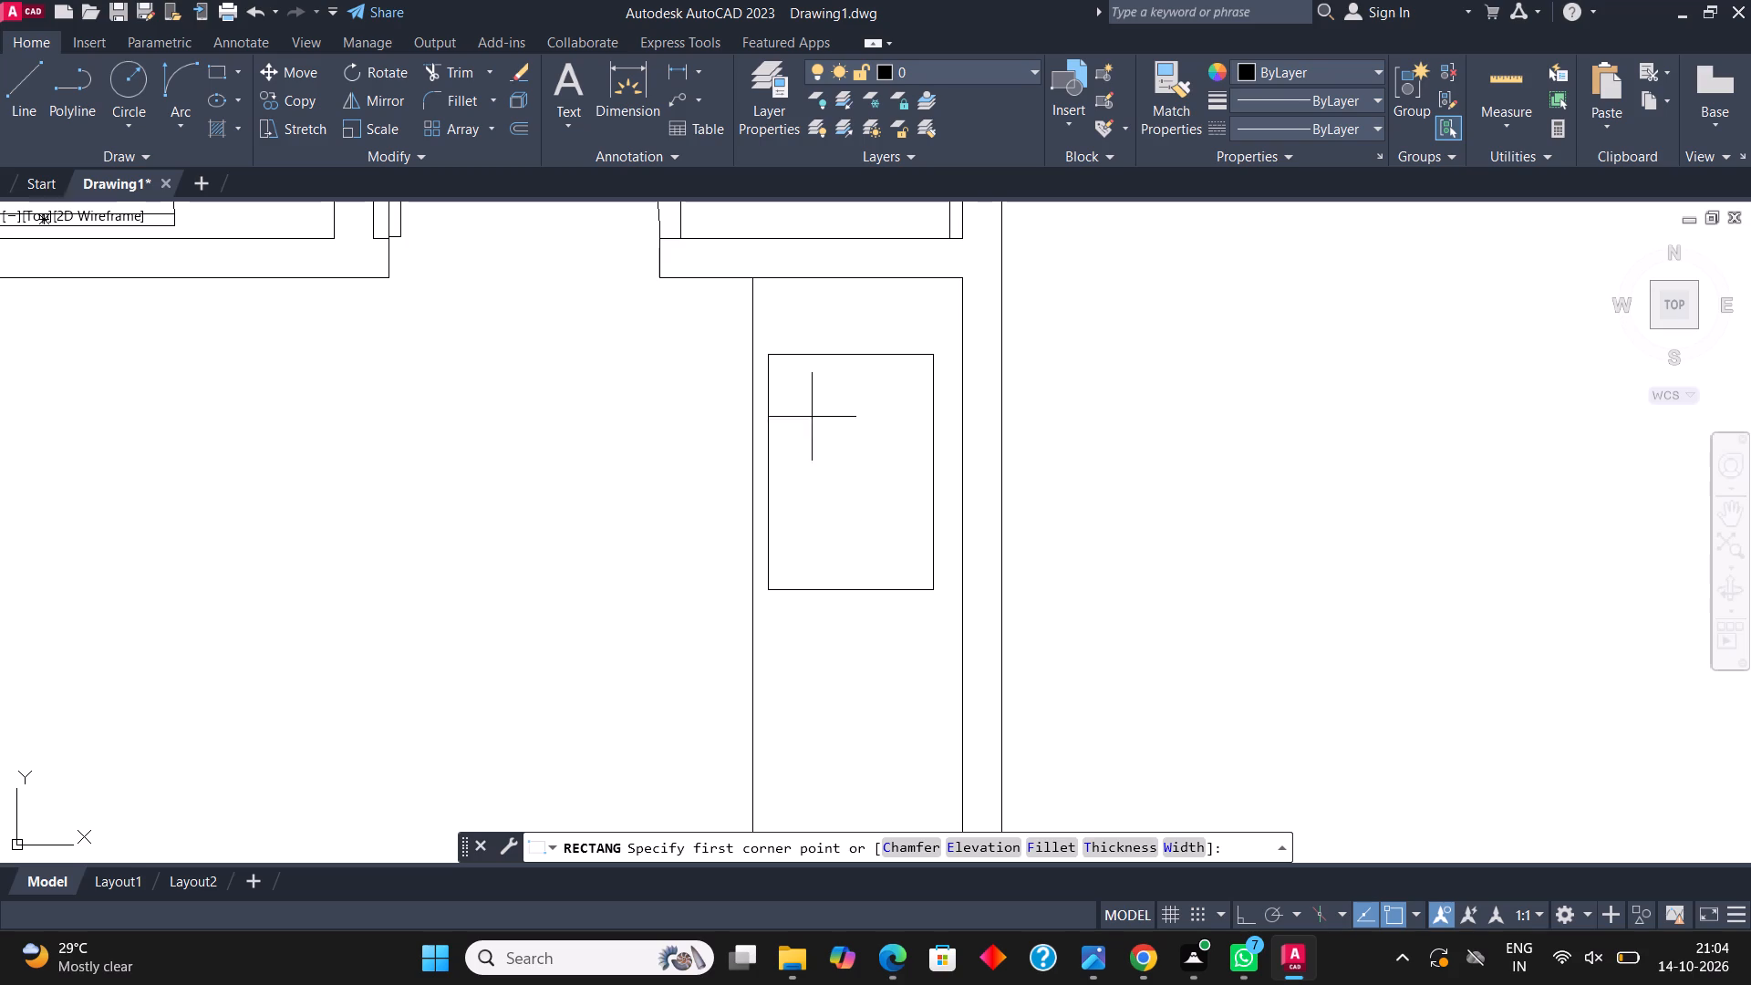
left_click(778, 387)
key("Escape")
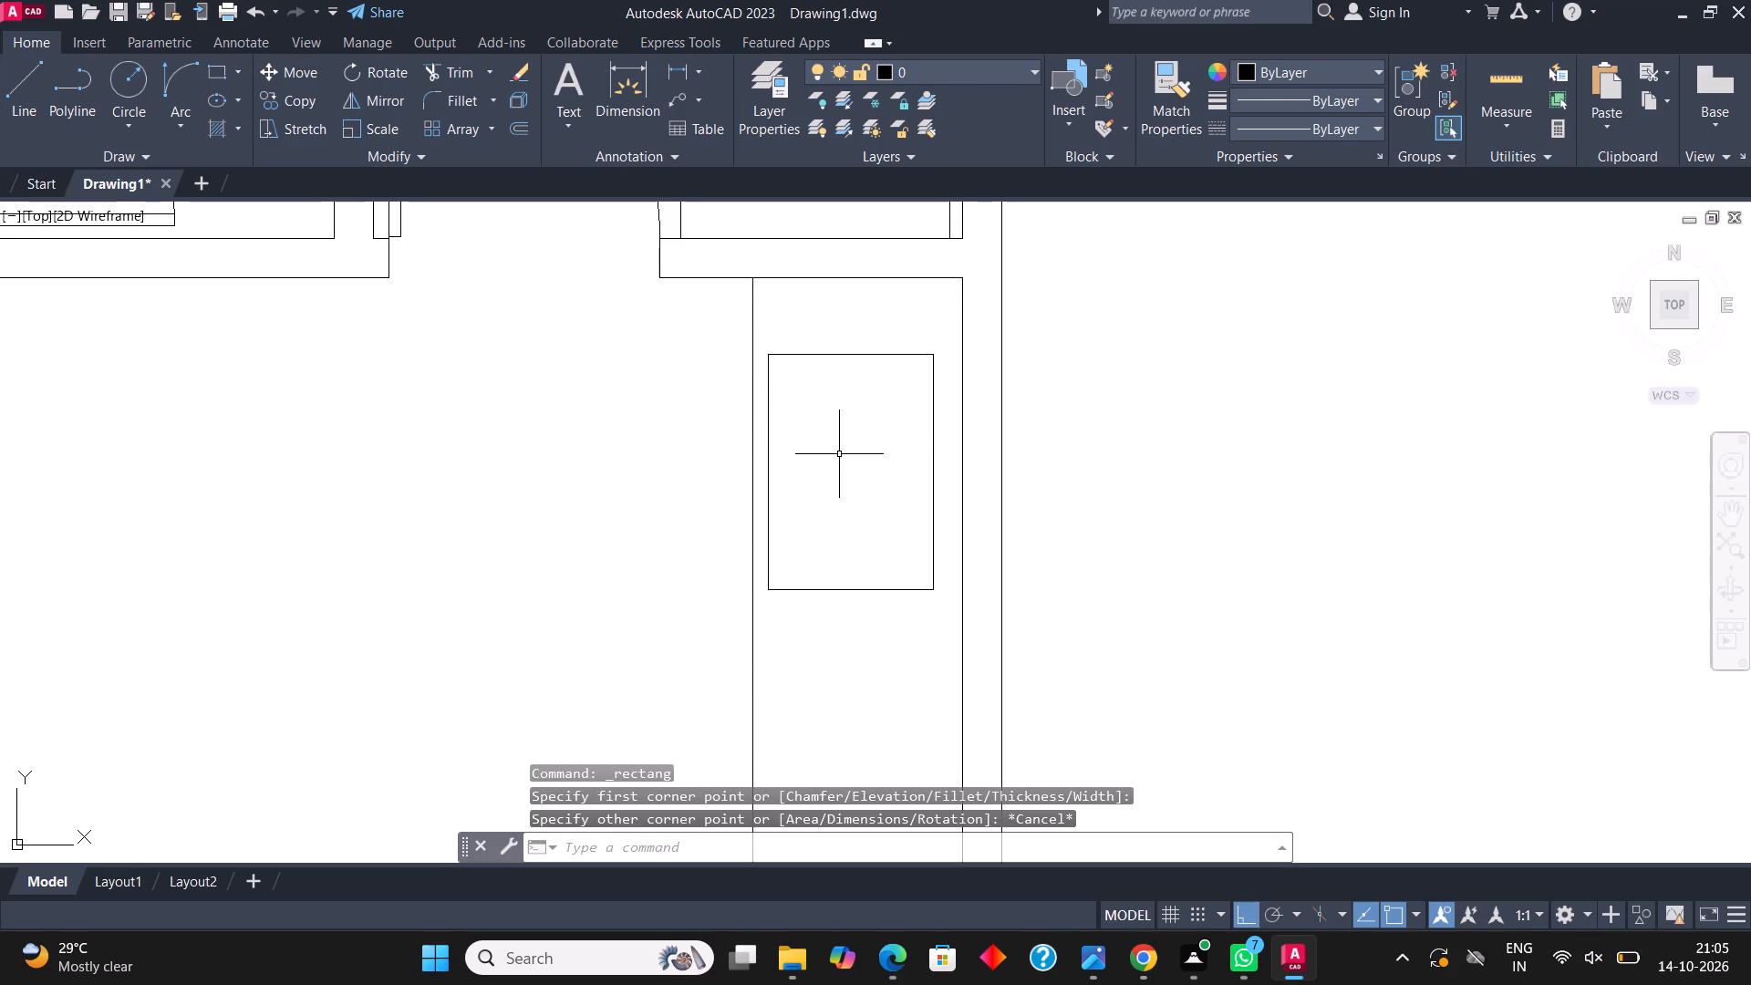
Draw a smaller rectangle inside the sink rectangle as its bowl, leaving a narrow border all around.
left_click(204, 72)
left_click(222, 67)
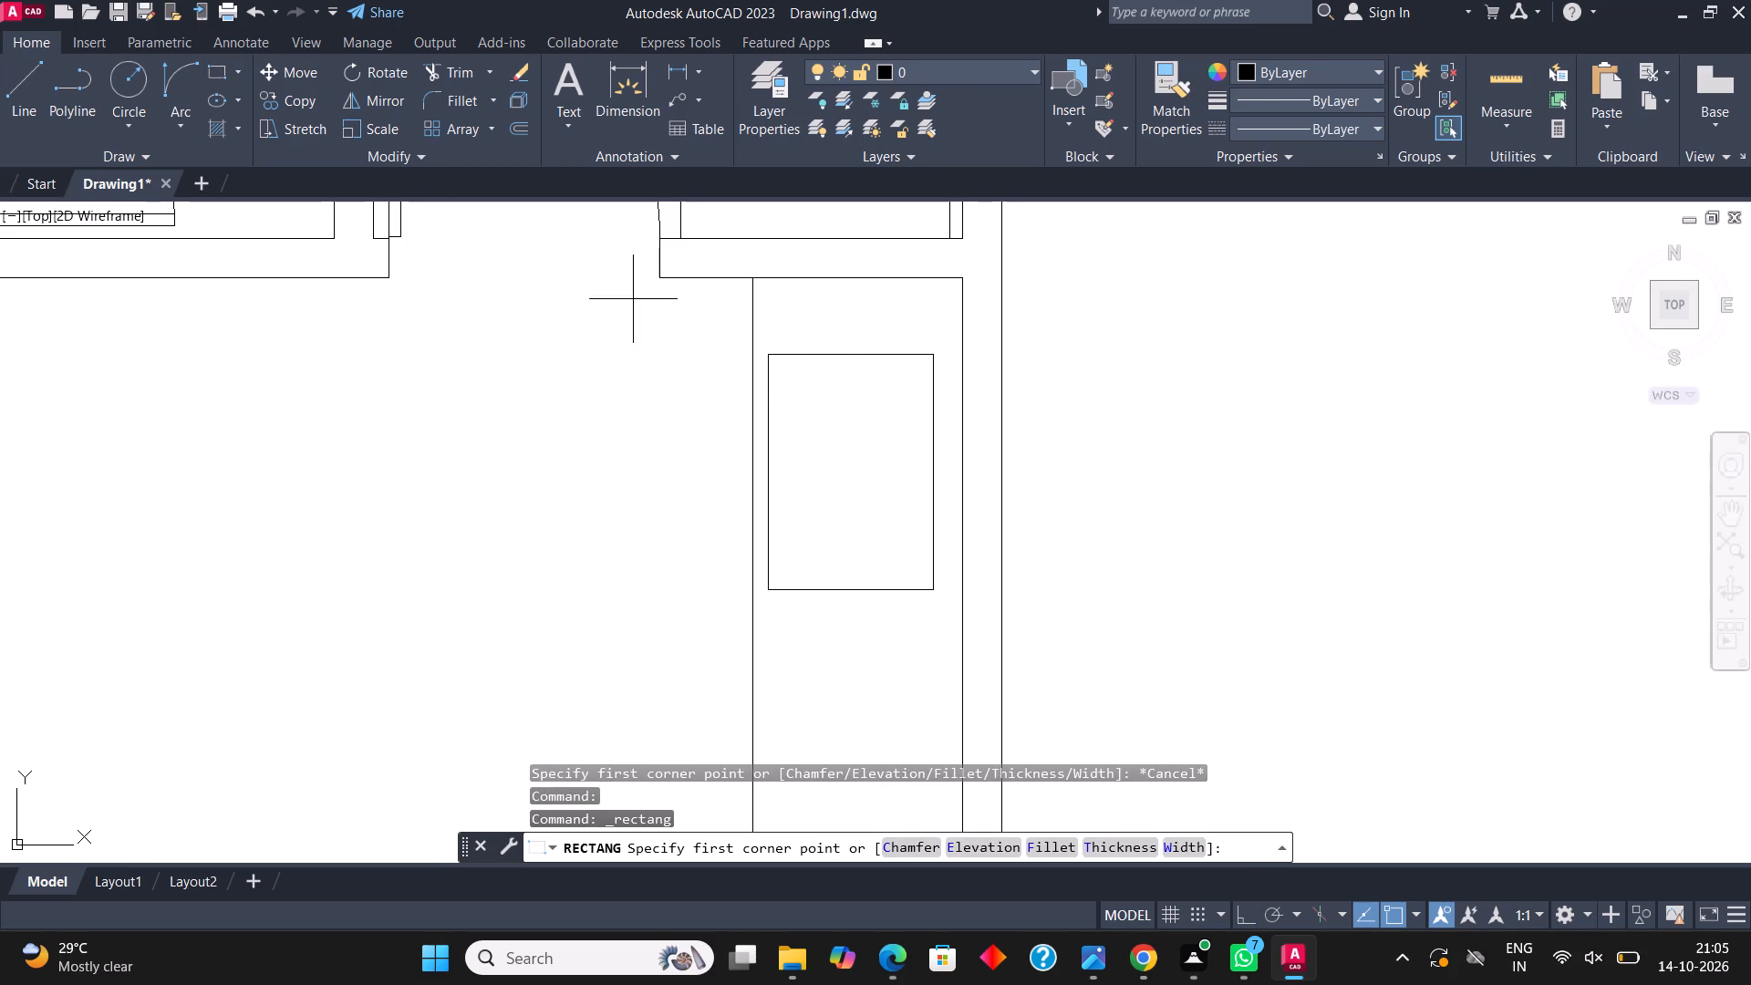
left_click(782, 562)
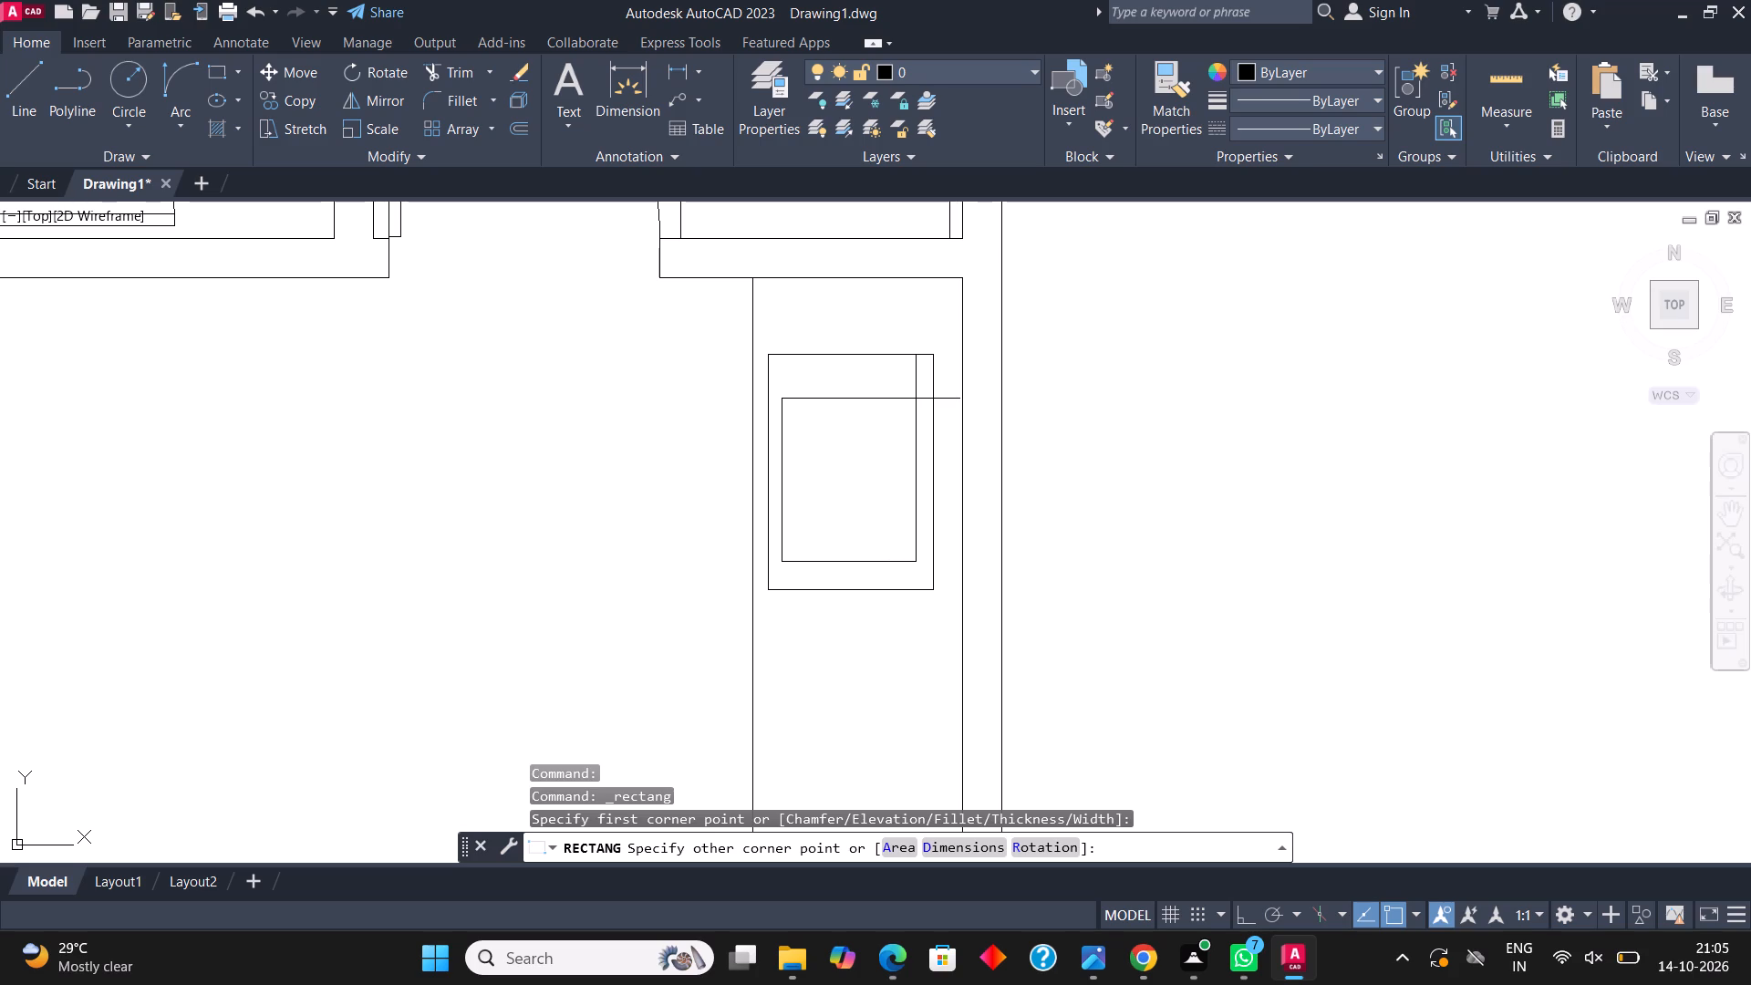
left_click(918, 386)
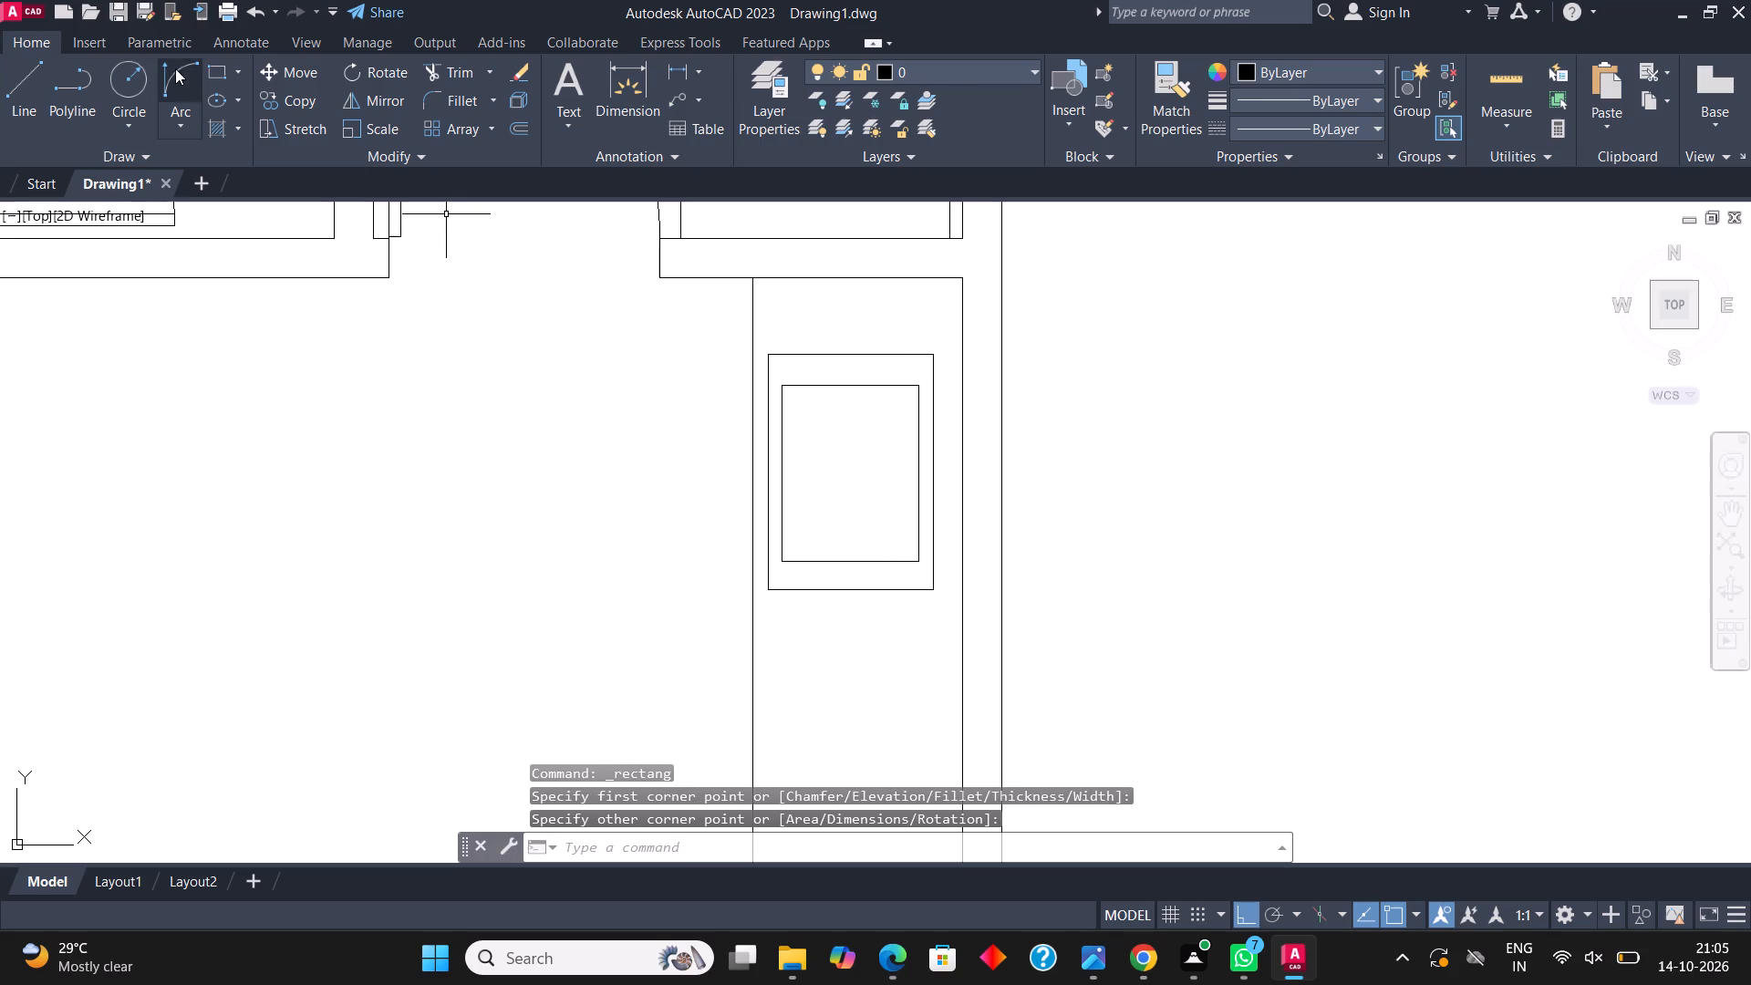
Draw a tiny drain circle inside the sink bowl, beside the midpoint of its right edge.
left_click(138, 80)
left_click(904, 470)
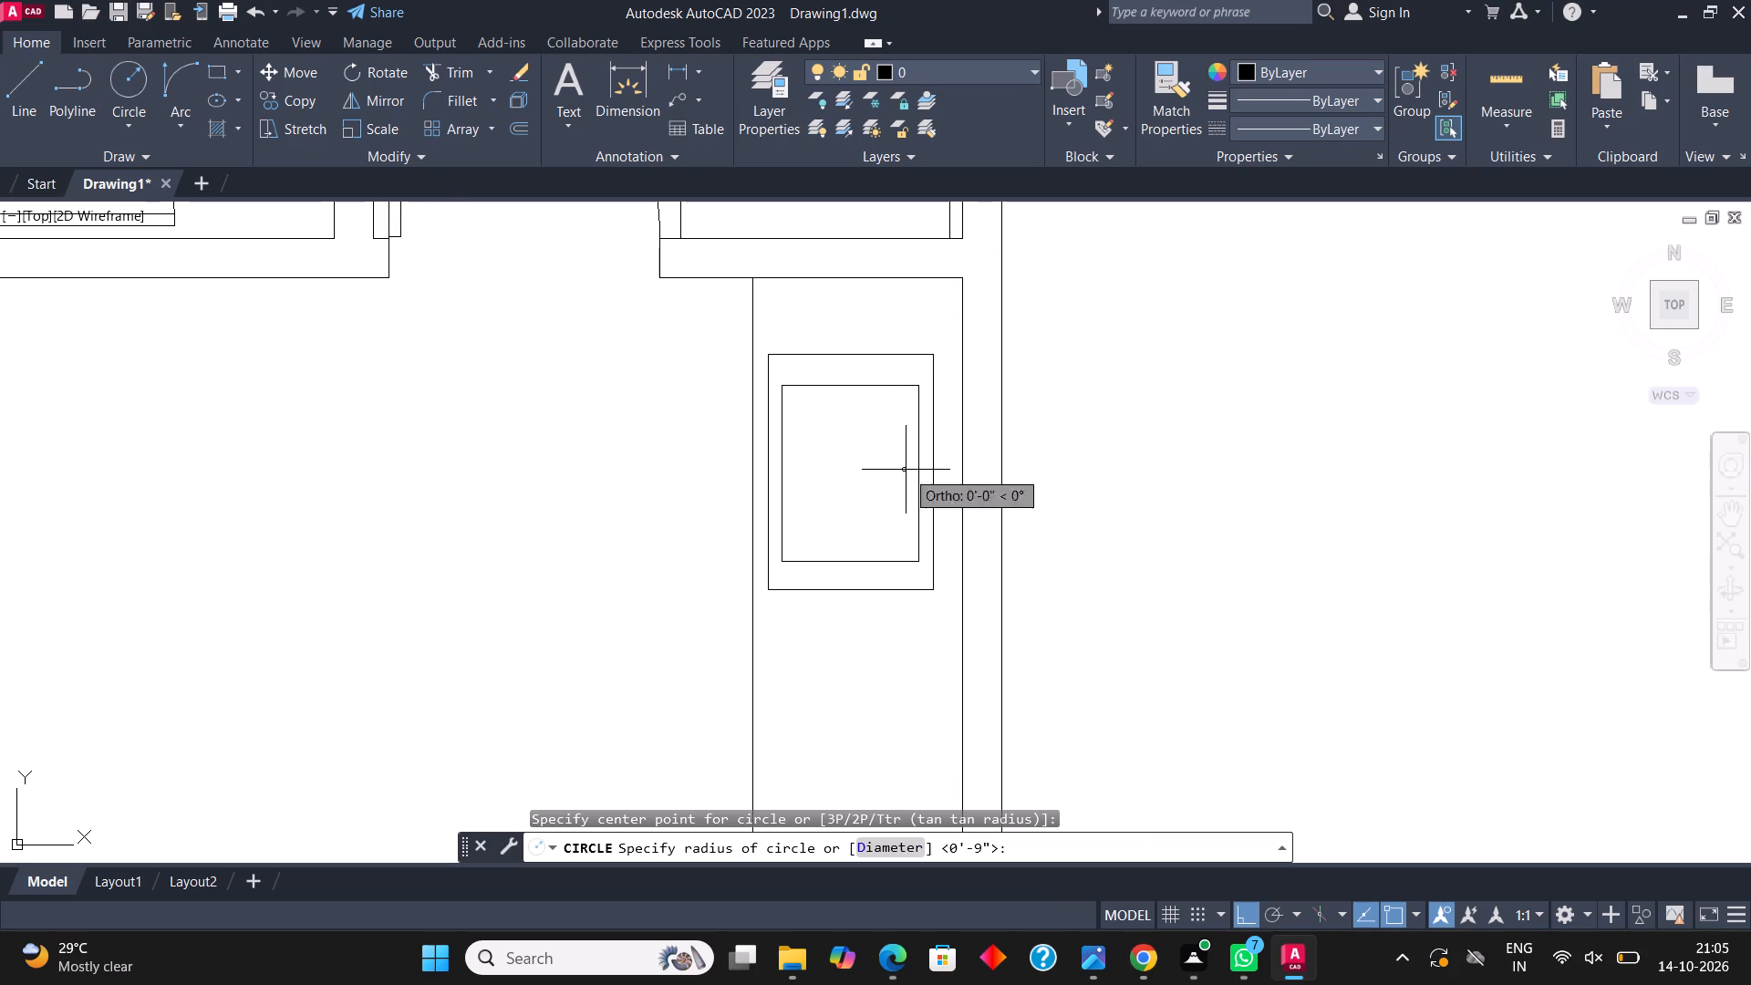
scroll(907, 472, "up", 3)
left_click(907, 472)
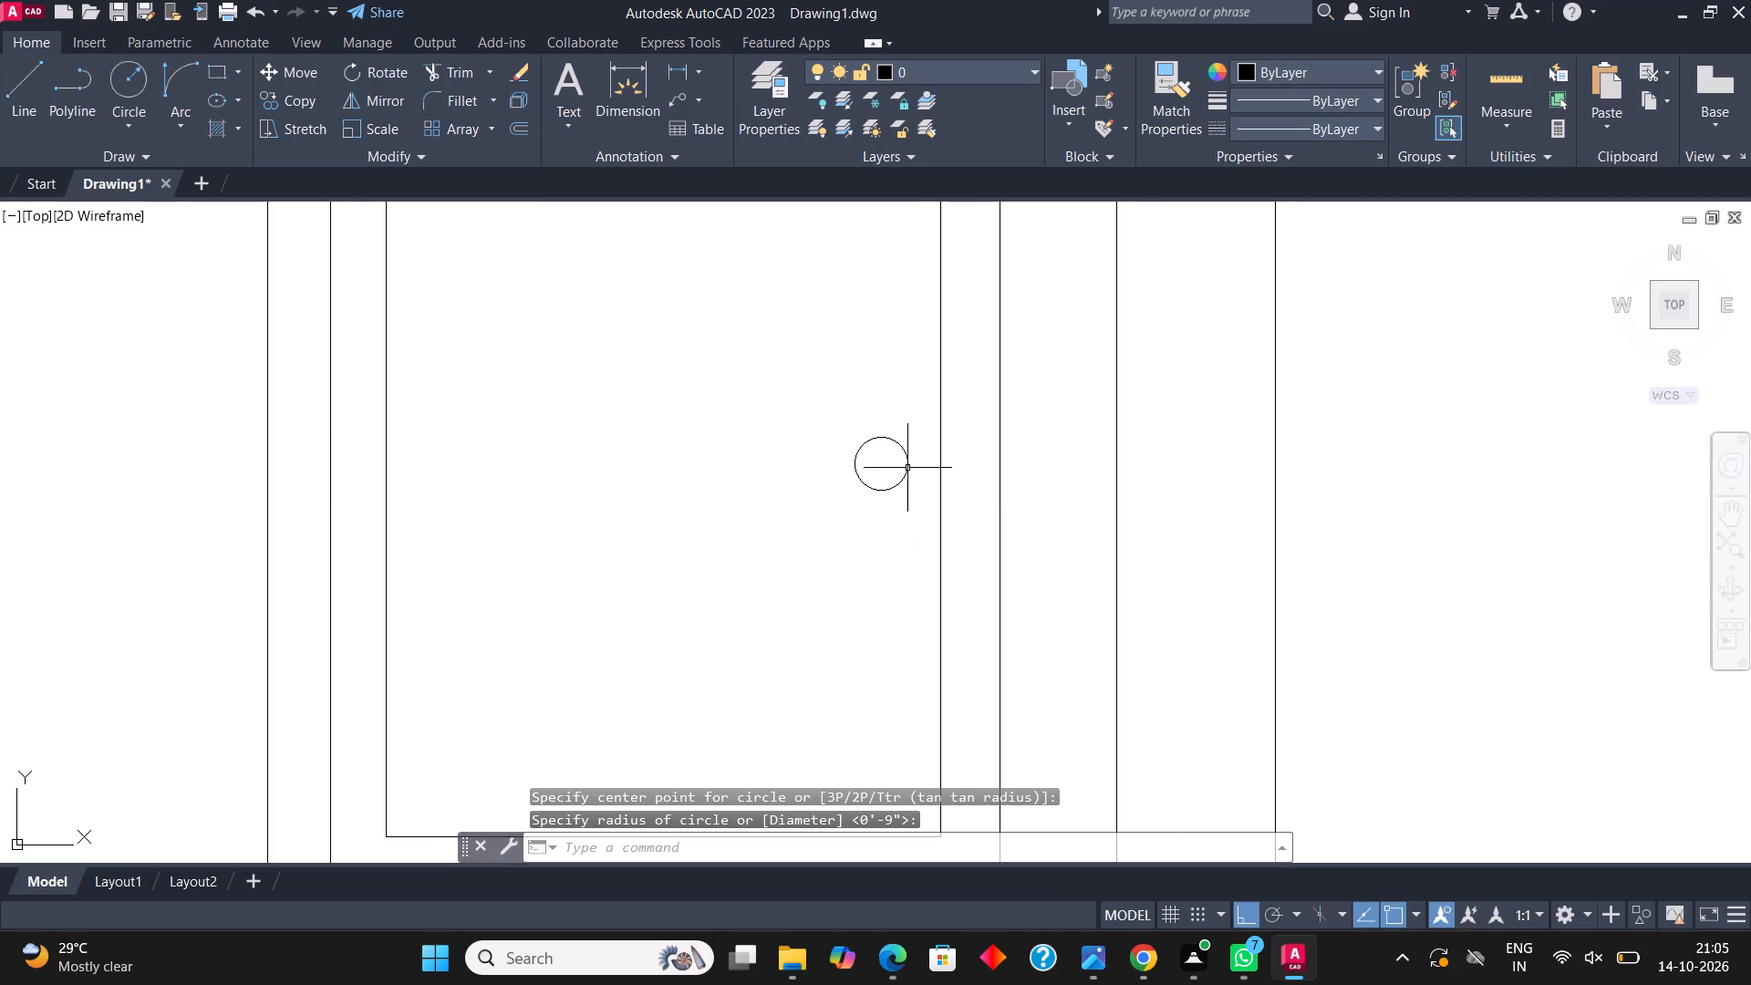
Draw an upright rectangle on the counter below the sink, from near the counter's front edge to the right wall.
scroll(985, 411, "down", 3)
middle_click_drag(958, 602, 864, 515)
left_click(216, 80)
scroll(919, 567, "down", 2)
middle_click_drag(945, 568, 944, 548)
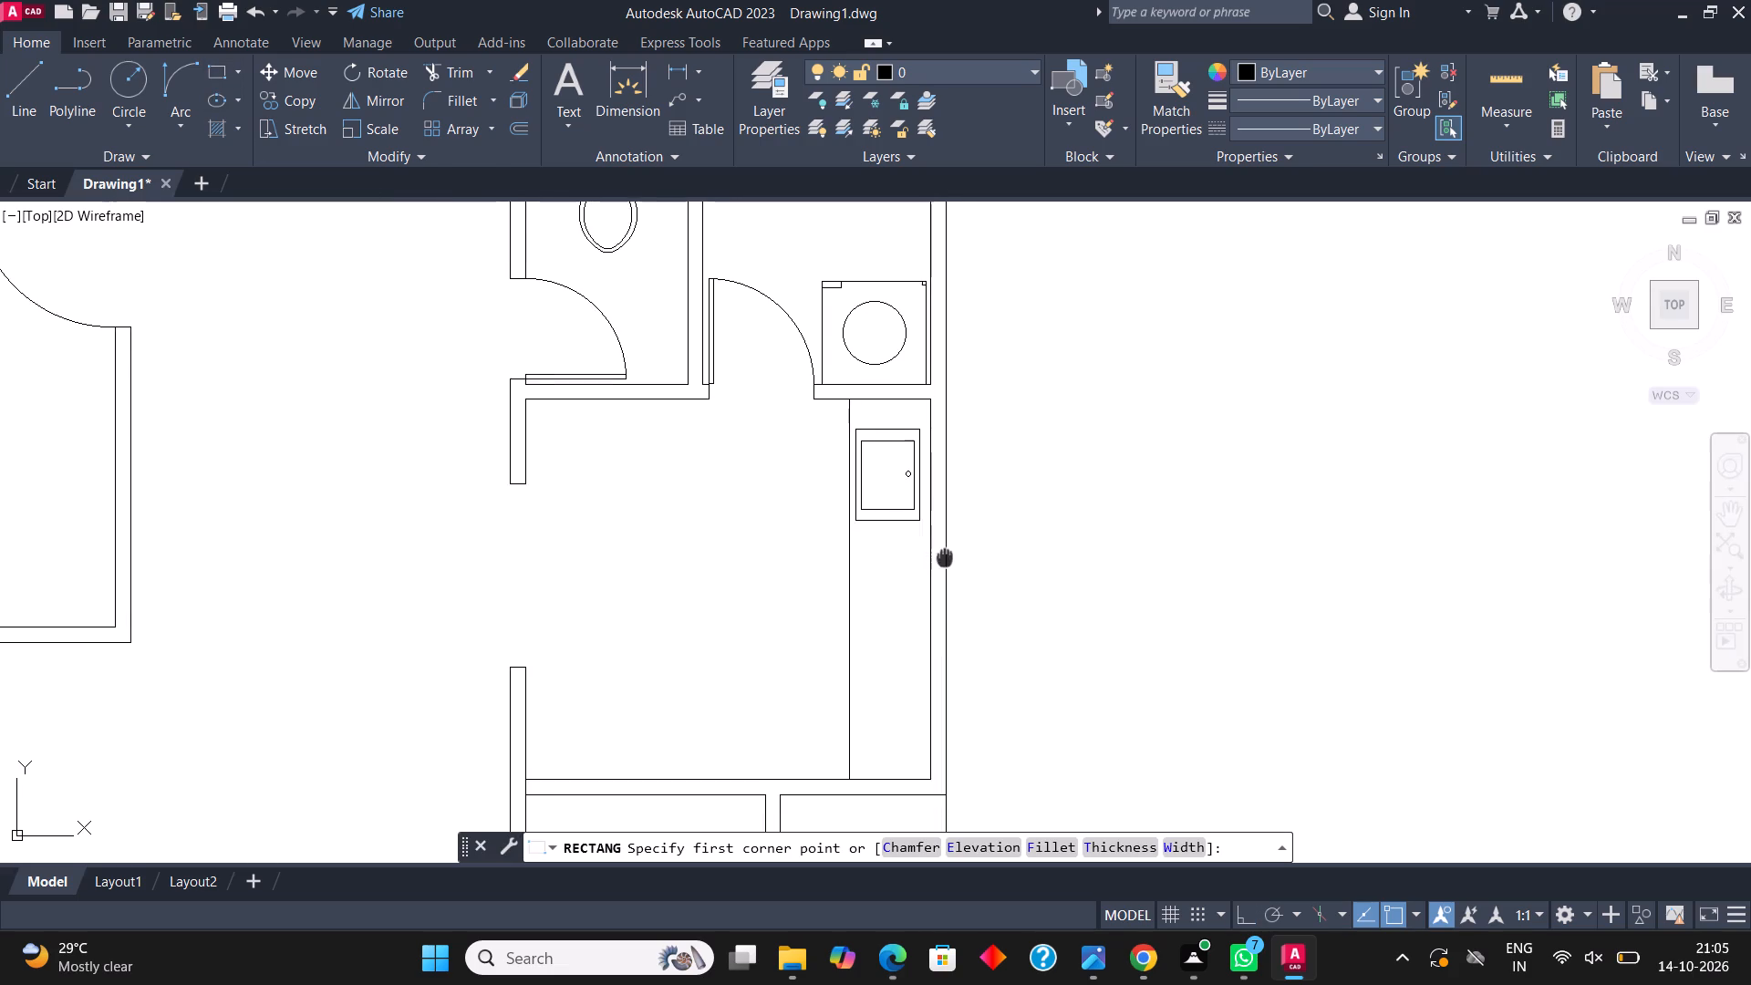
middle_click_drag(944, 548, 935, 500)
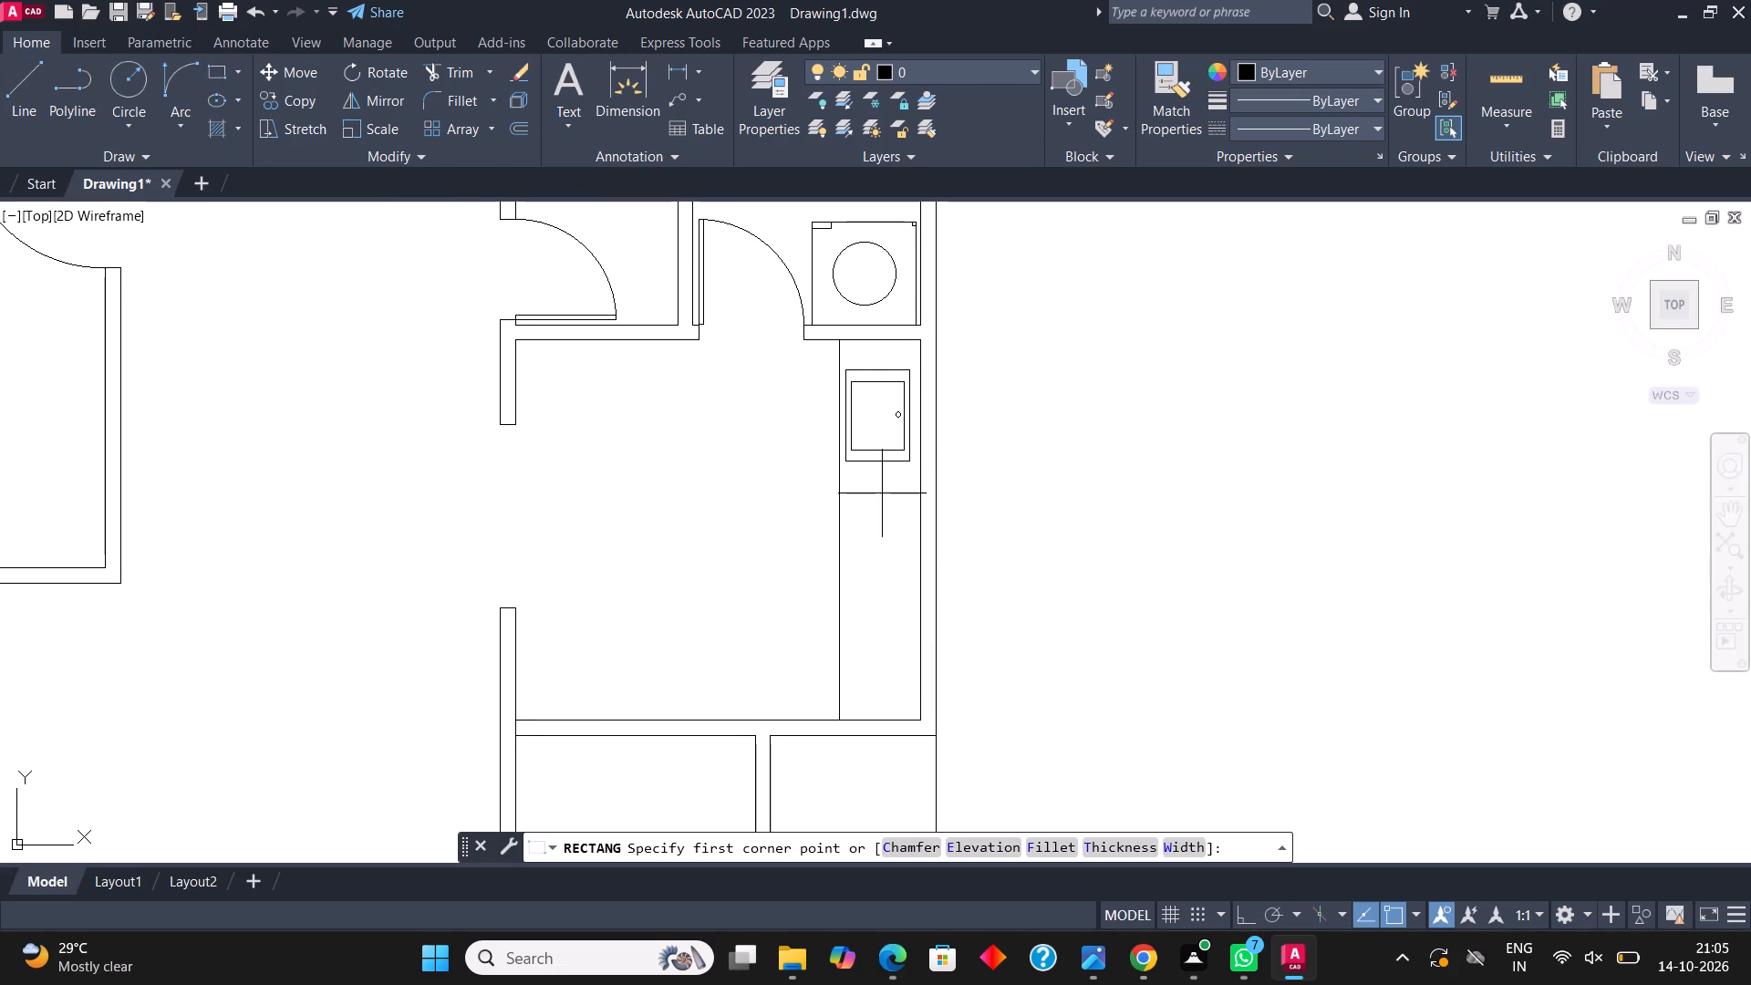
scroll(882, 493, "up", 2)
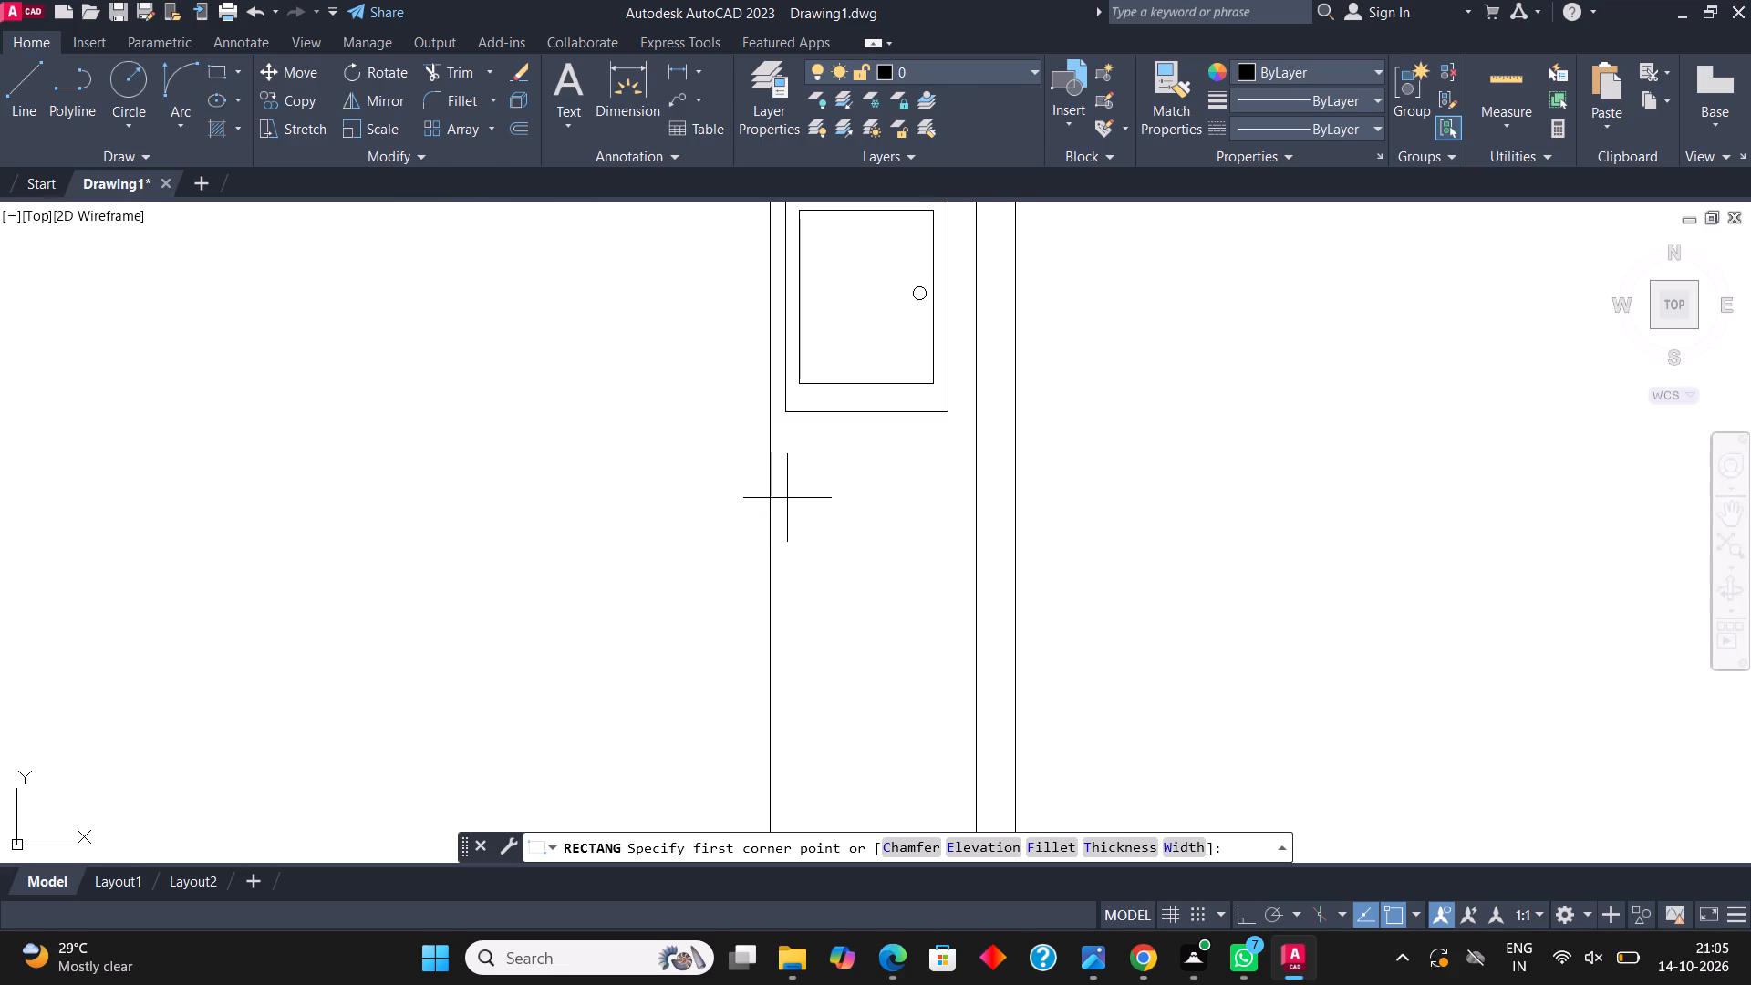
left_click(787, 498)
scroll(795, 507, "down", 2)
scroll(838, 595, "up", 1)
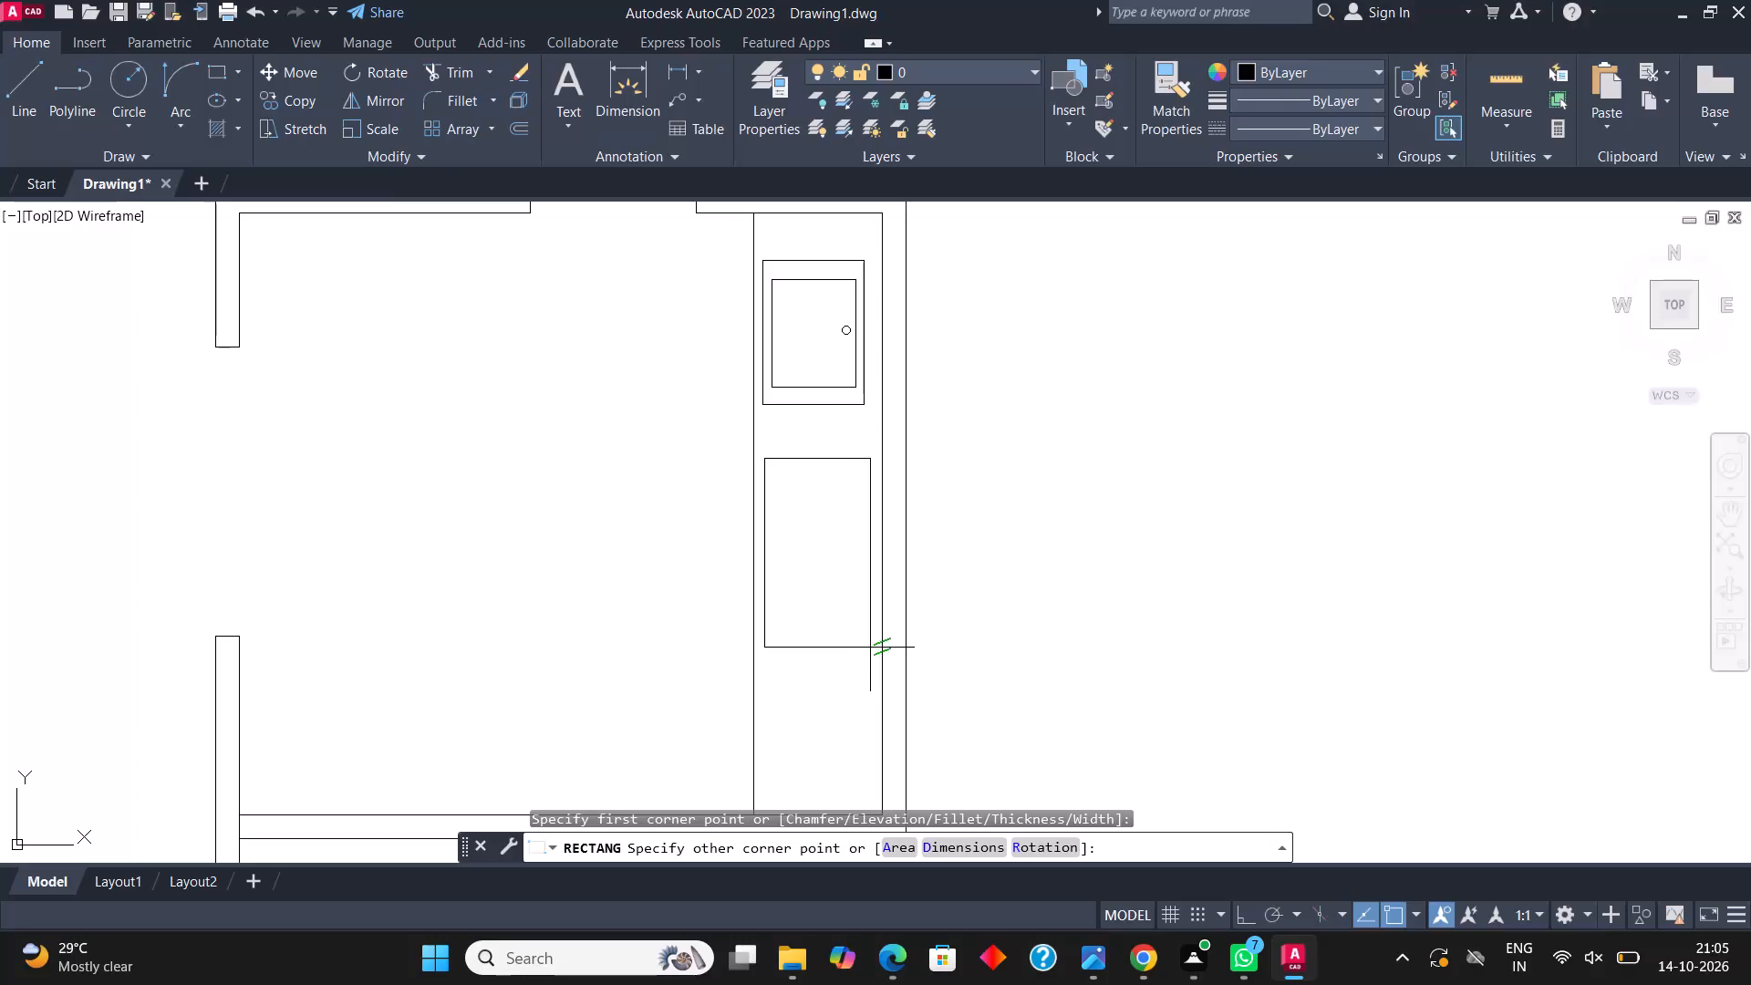
left_click(876, 630)
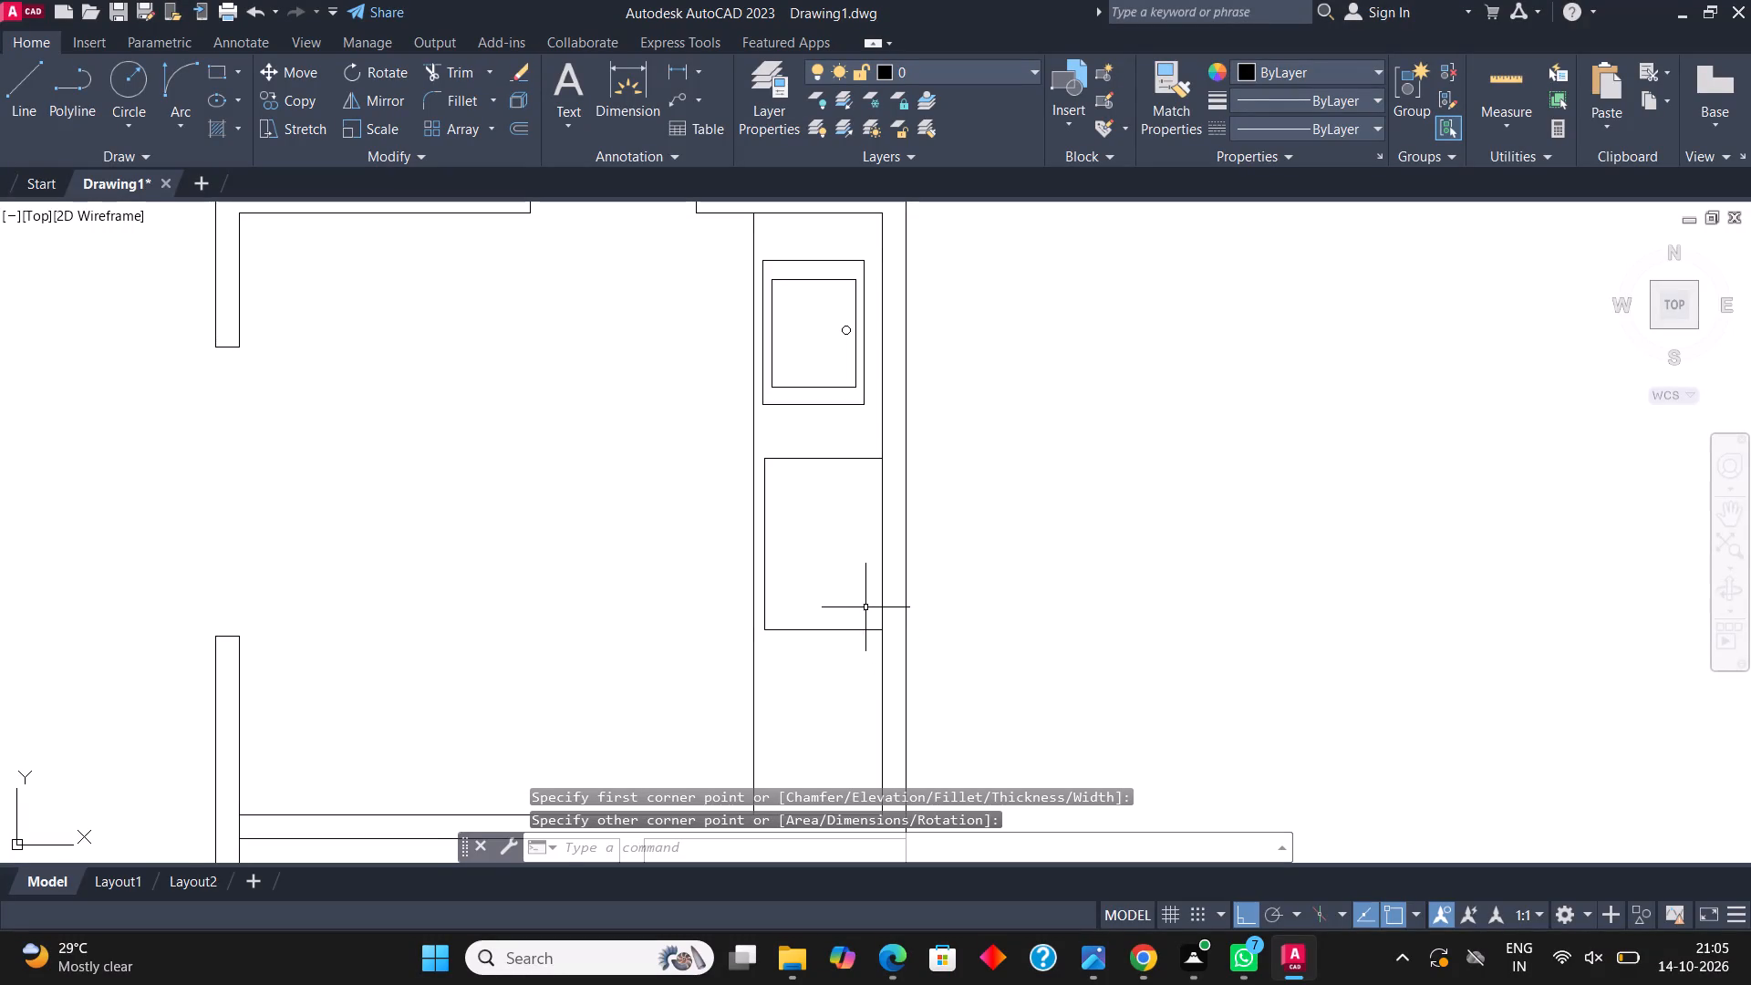
Stretch the right edge of the lower counter rectangle slightly inward, leaving a small gap to the wall.
scroll(865, 606, "up", 2)
left_click(887, 547)
left_click(896, 572)
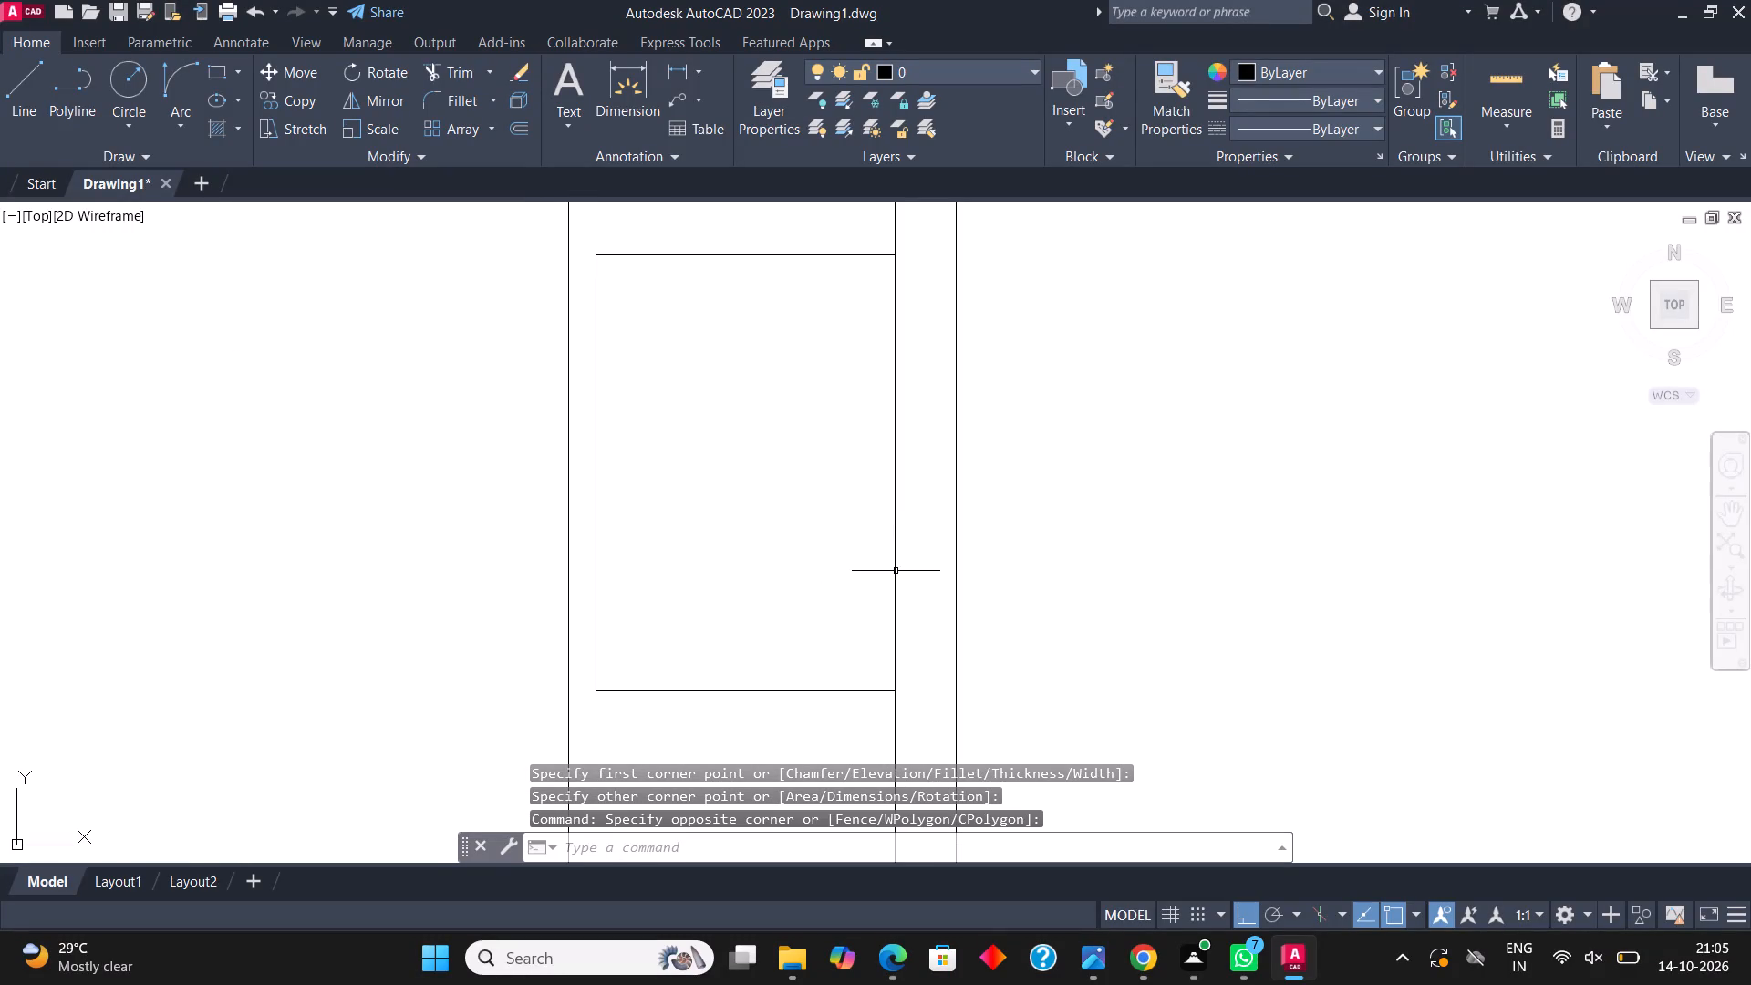
left_click(896, 571)
left_click(896, 551)
left_click(894, 475)
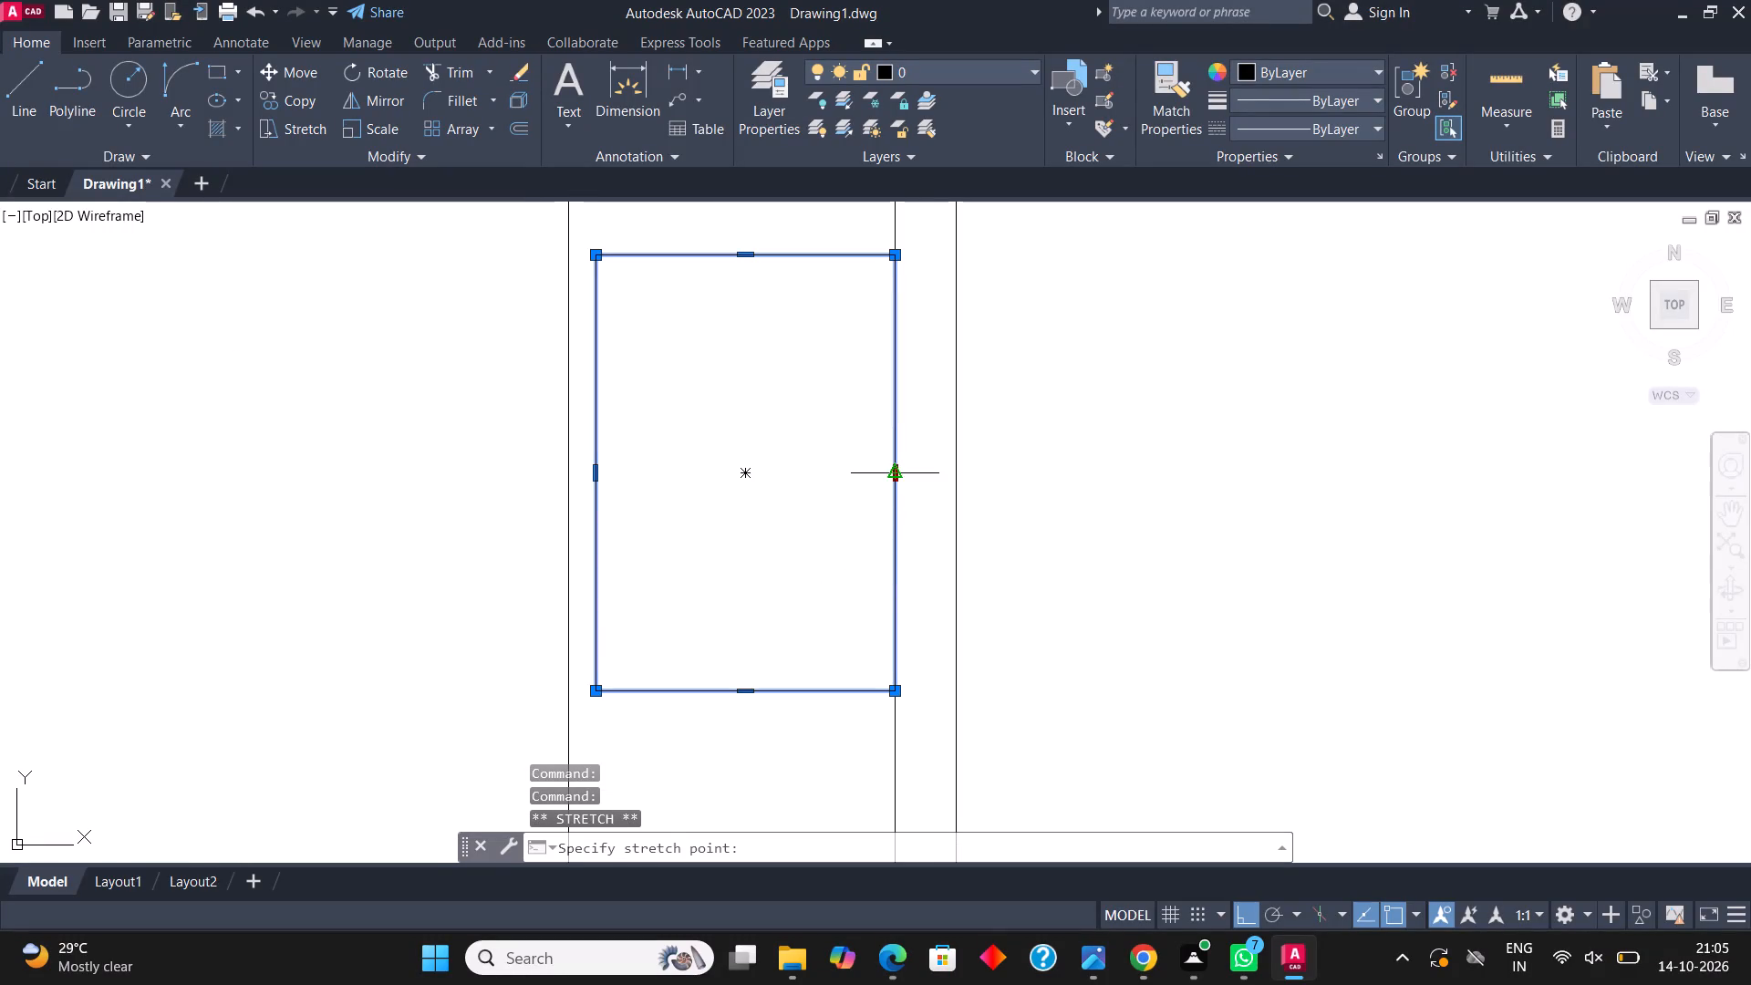
left_click(875, 479)
key("Escape")
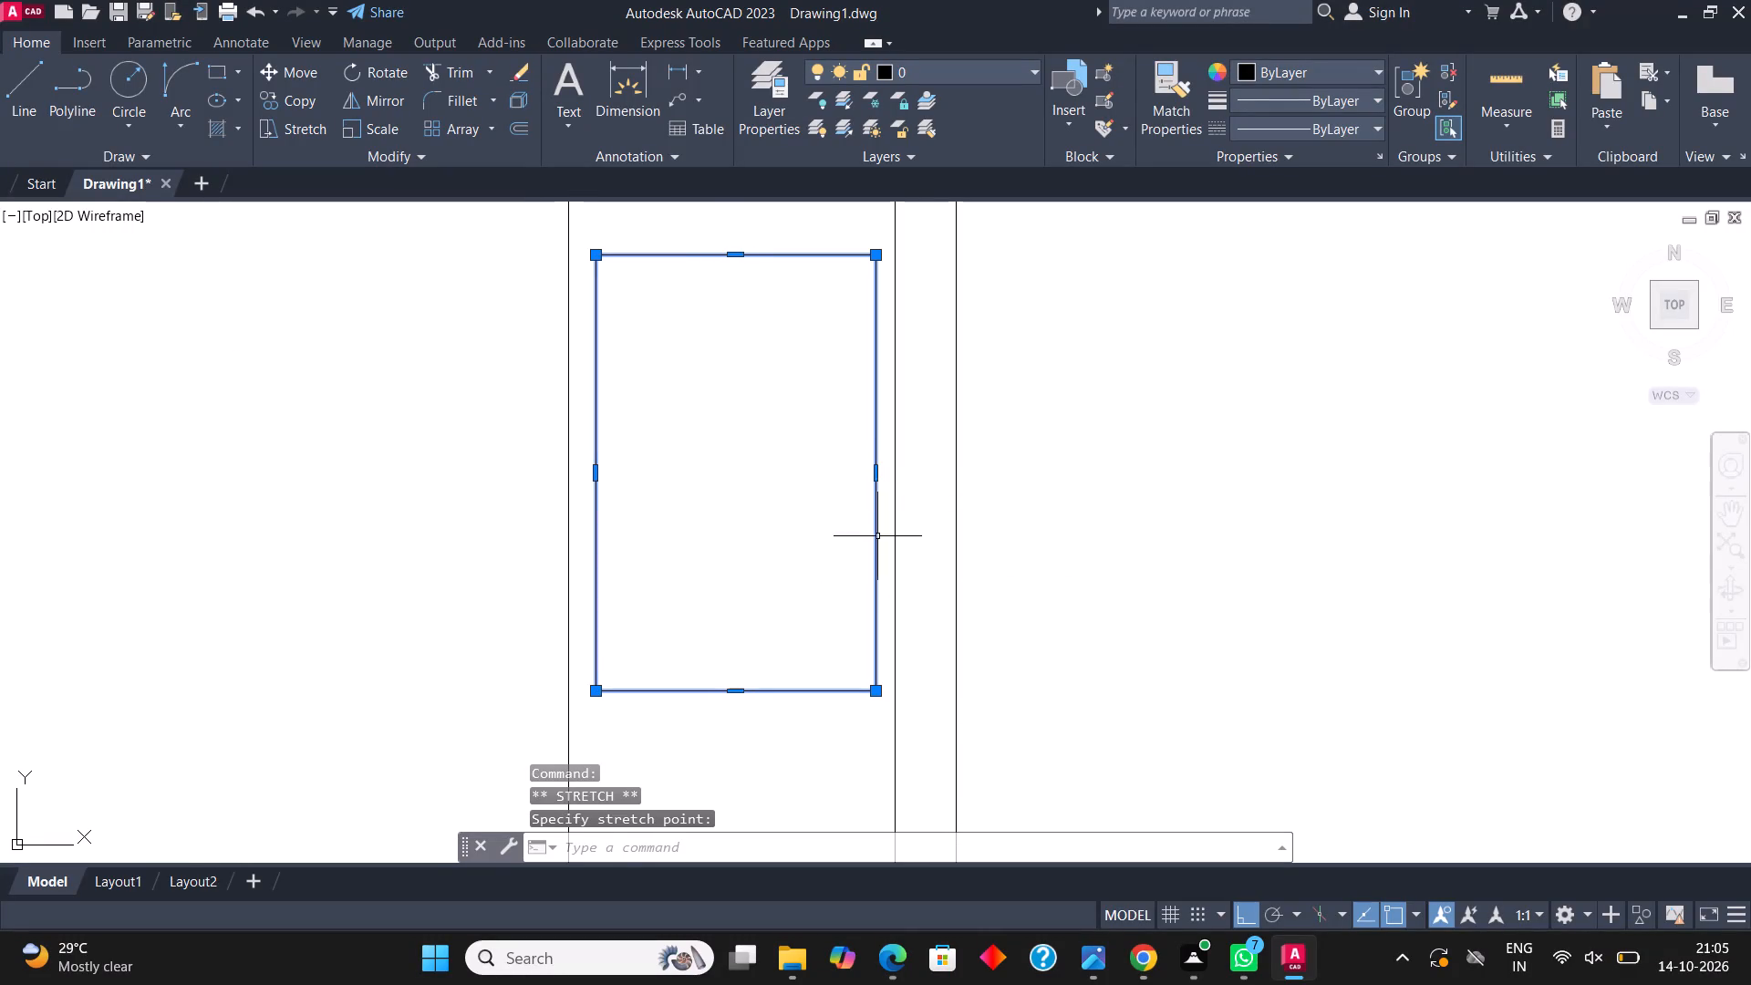
scroll(882, 556, "down", 2)
key("Escape")
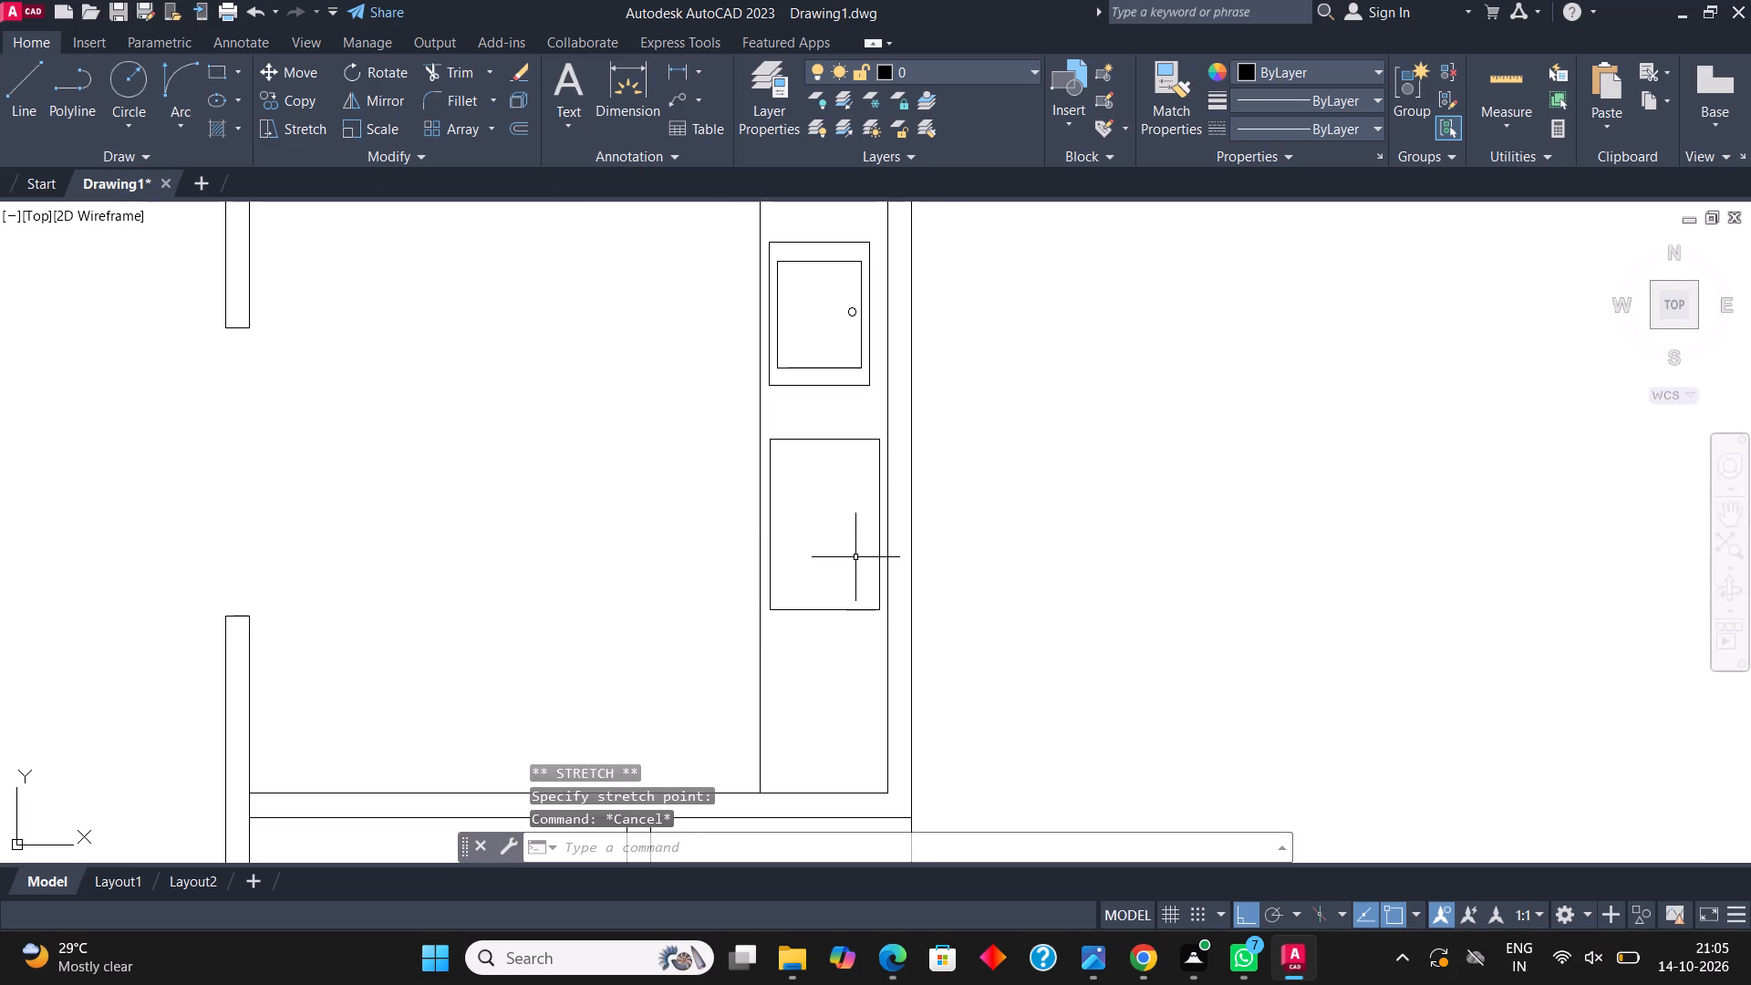
Divide the lower counter rectangle into four quadrants with a vertical and a horizontal line between its edge midpoints.
left_click(134, 87)
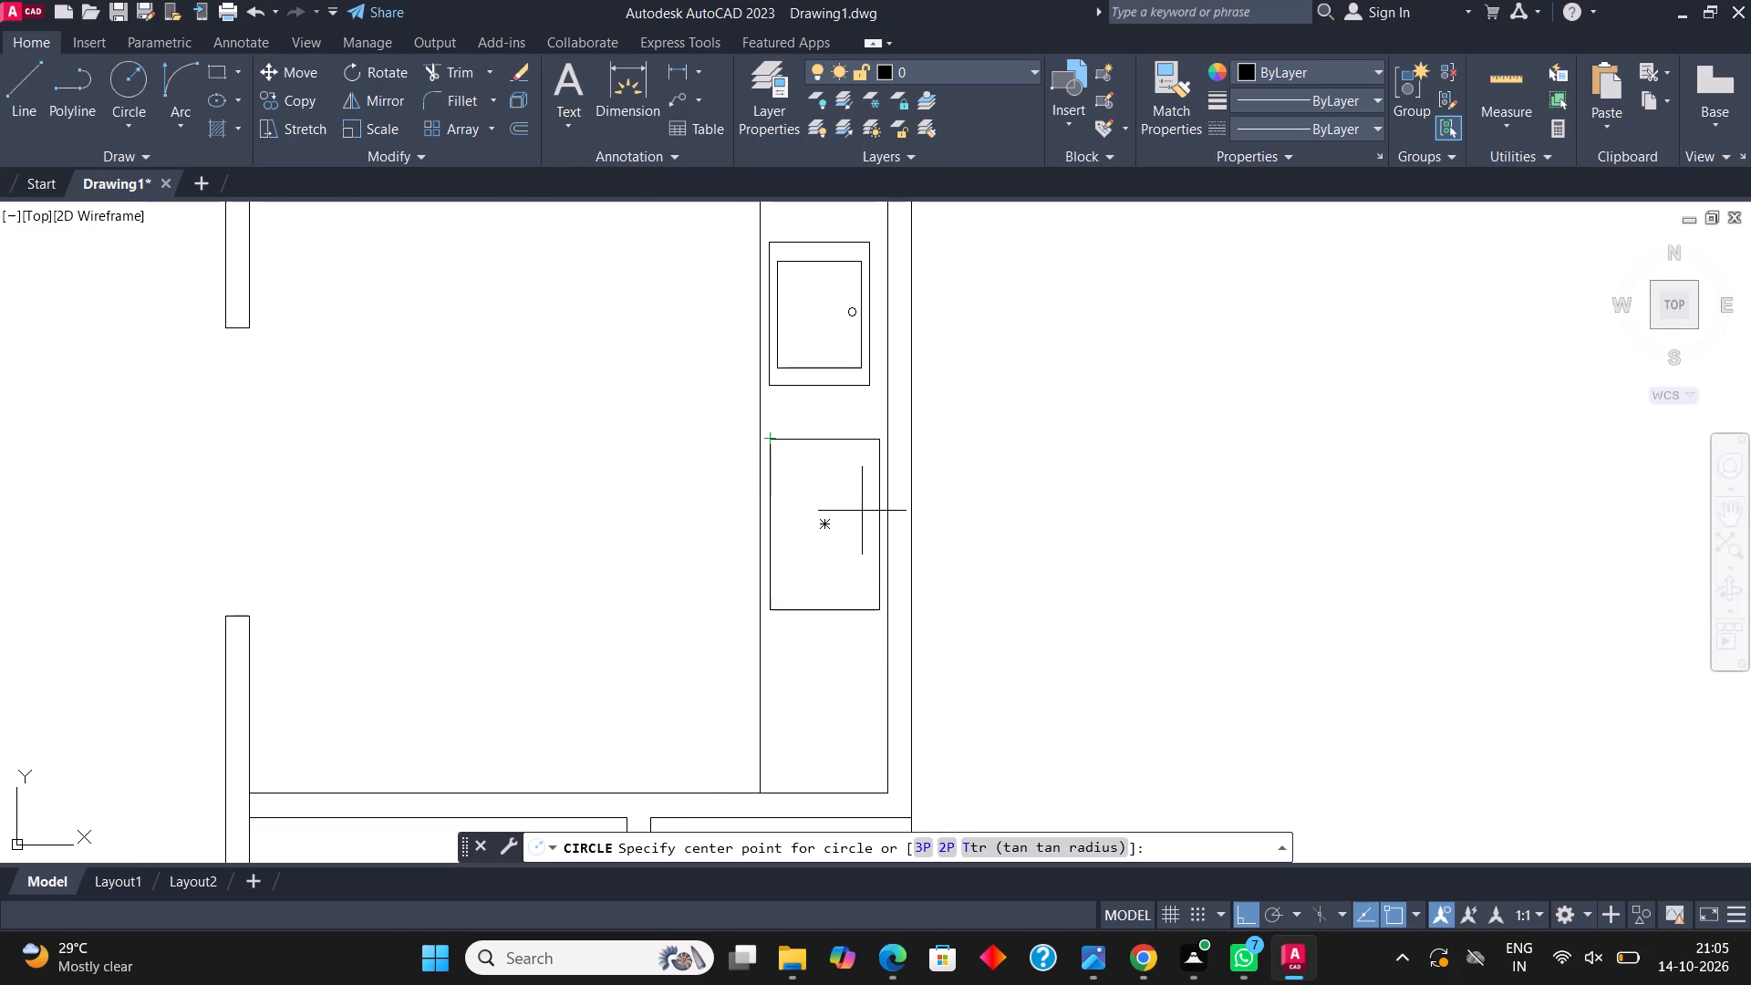
key("Escape")
left_click(17, 92)
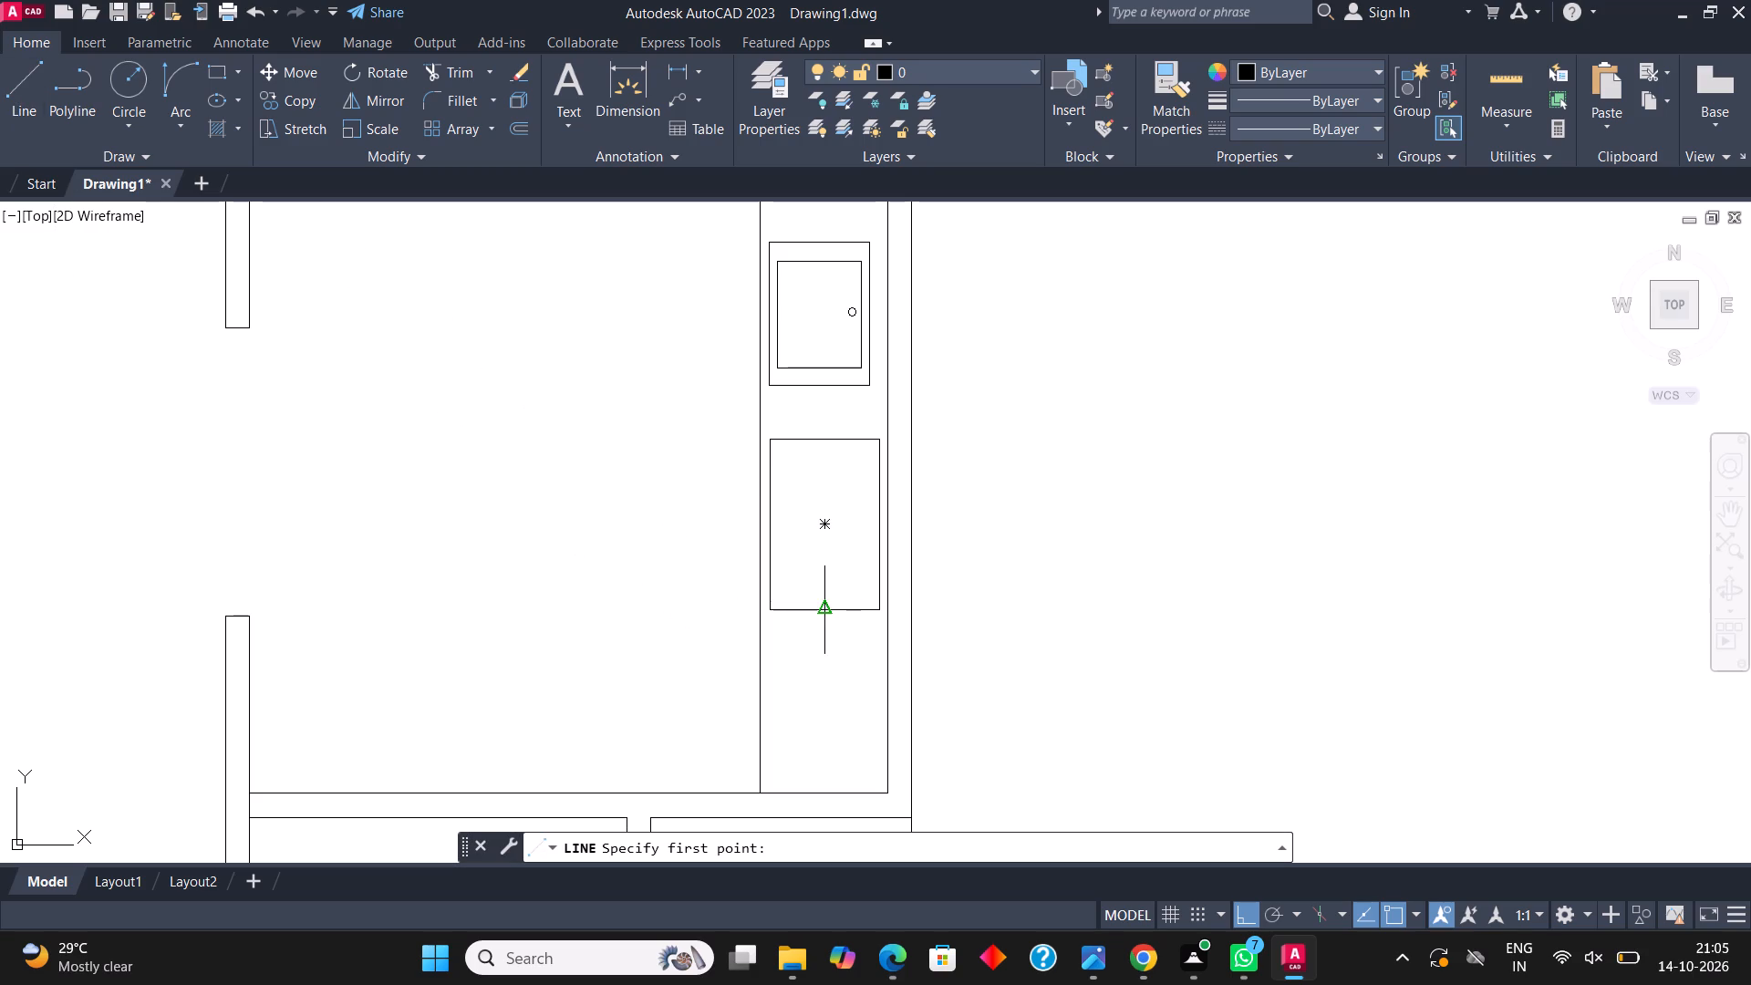
left_click(823, 606)
left_click(832, 441)
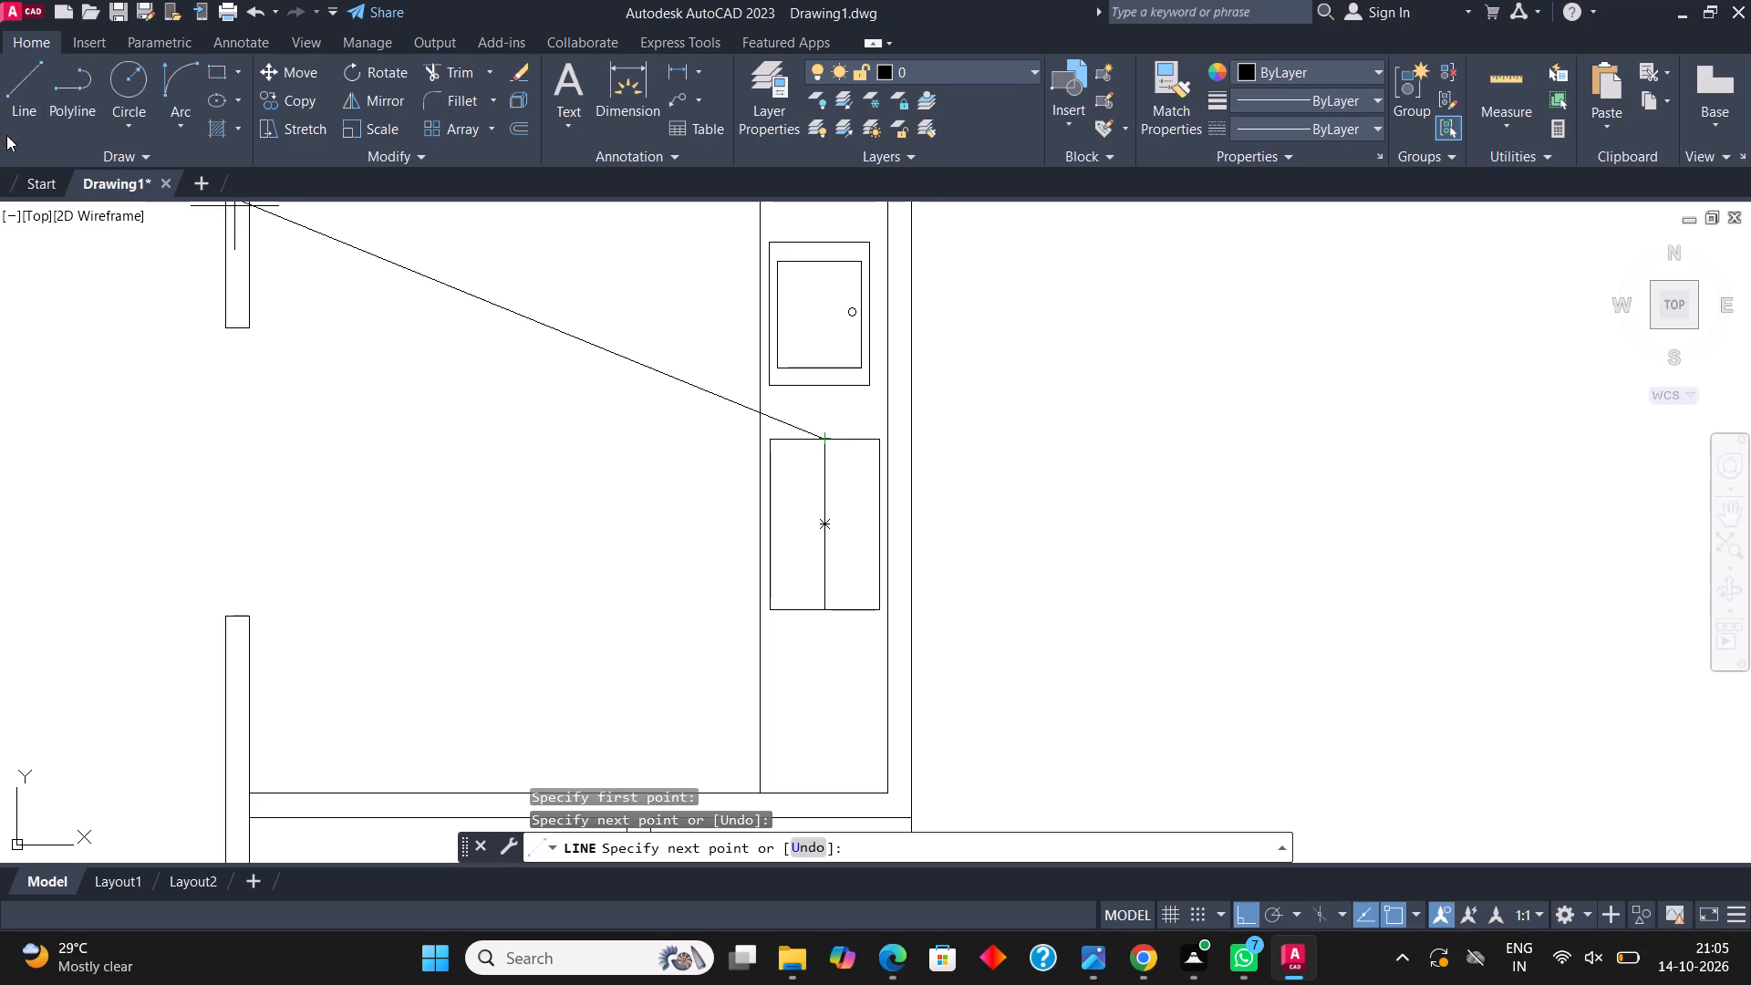
left_click(17, 69)
left_click(773, 518)
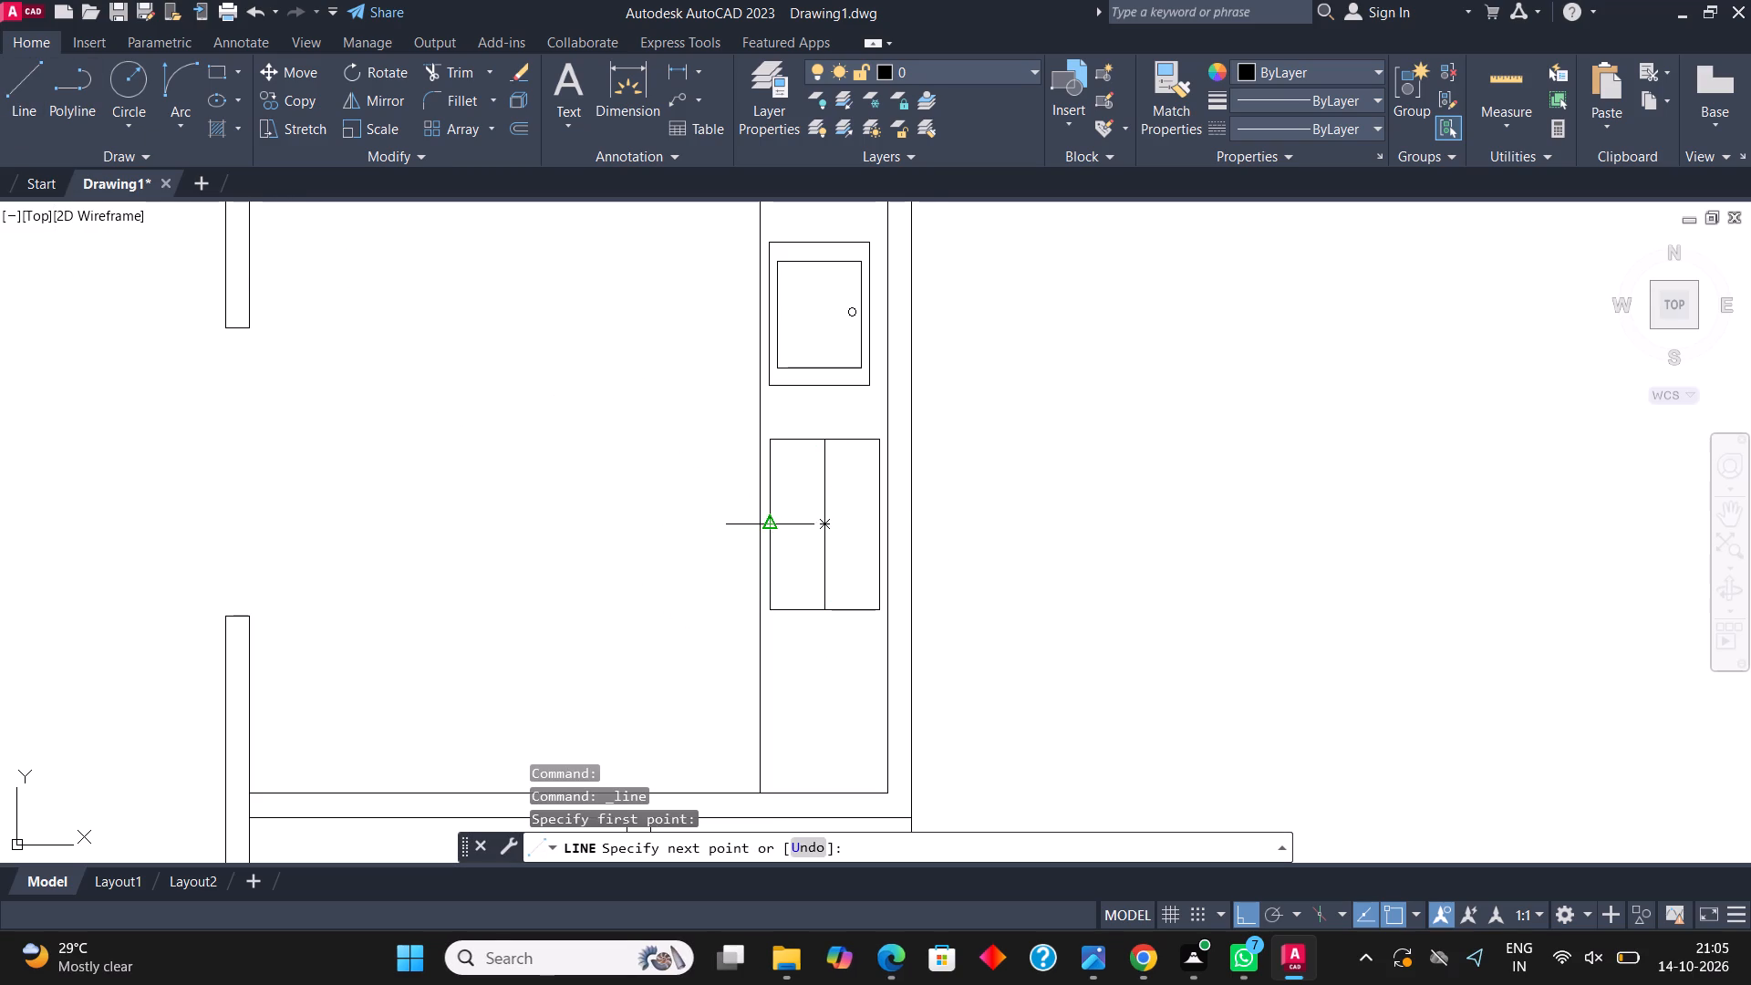
left_click(881, 518)
key("Escape")
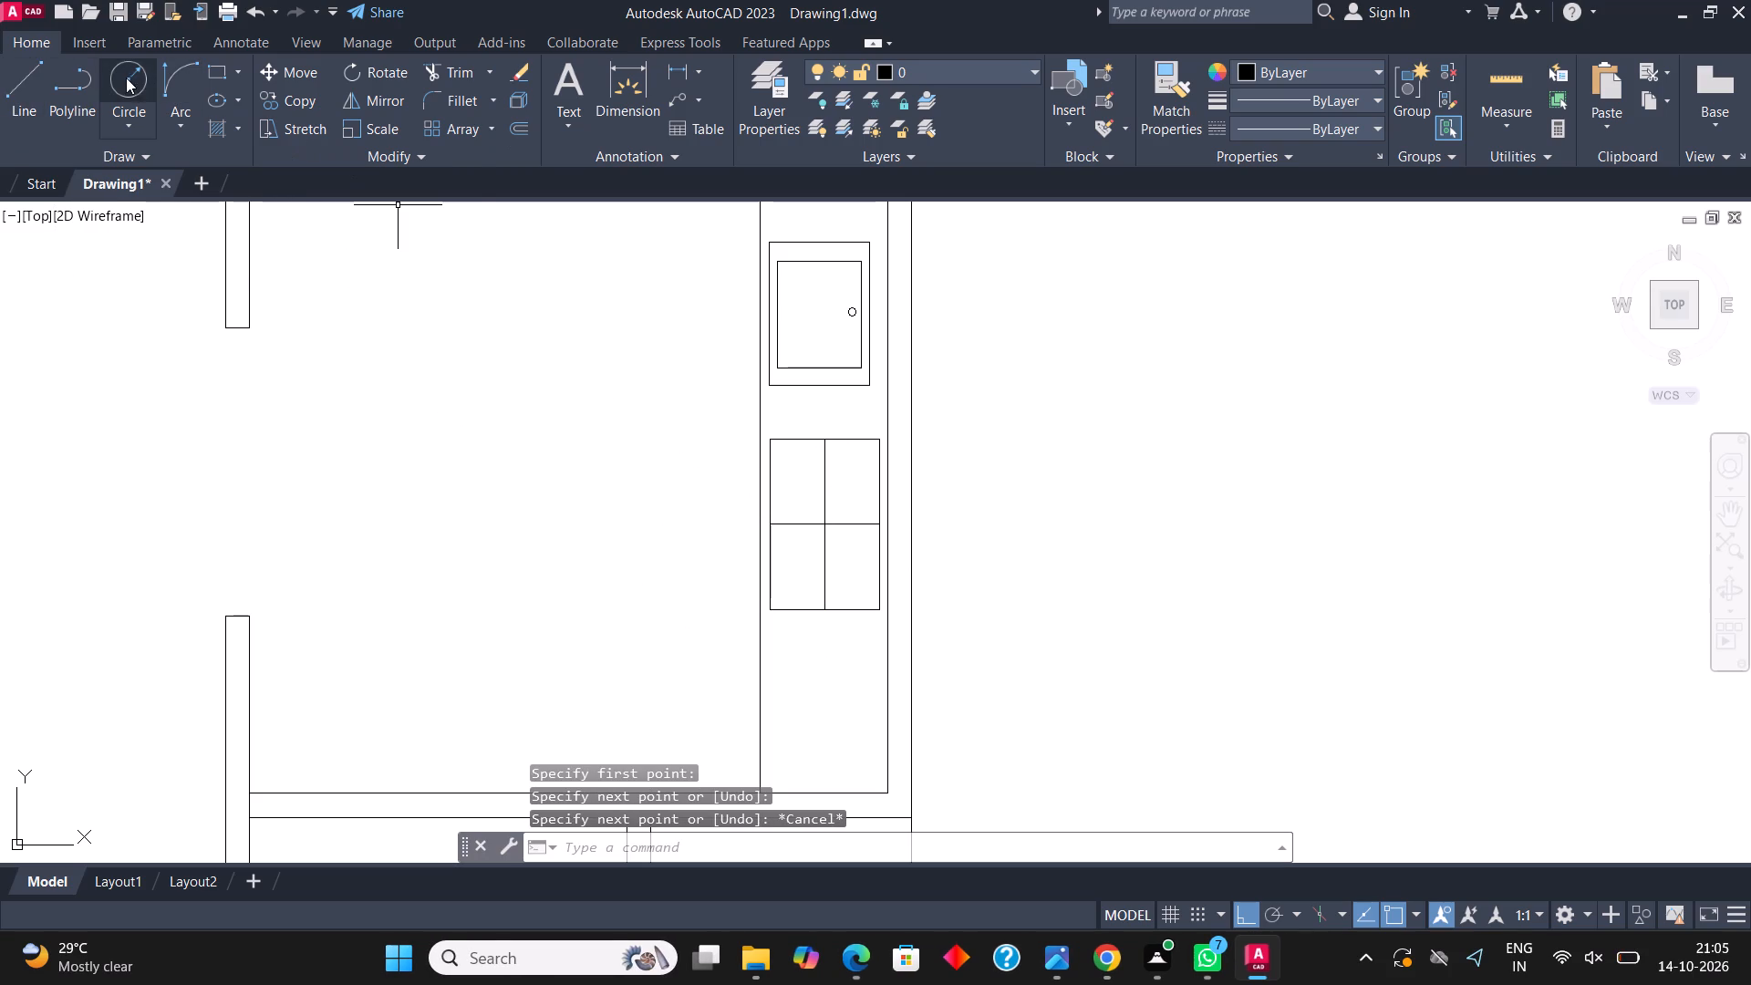
Start drawing a circle for the four-part rectangle on the counter.
left_click(126, 78)
left_click(922, 533)
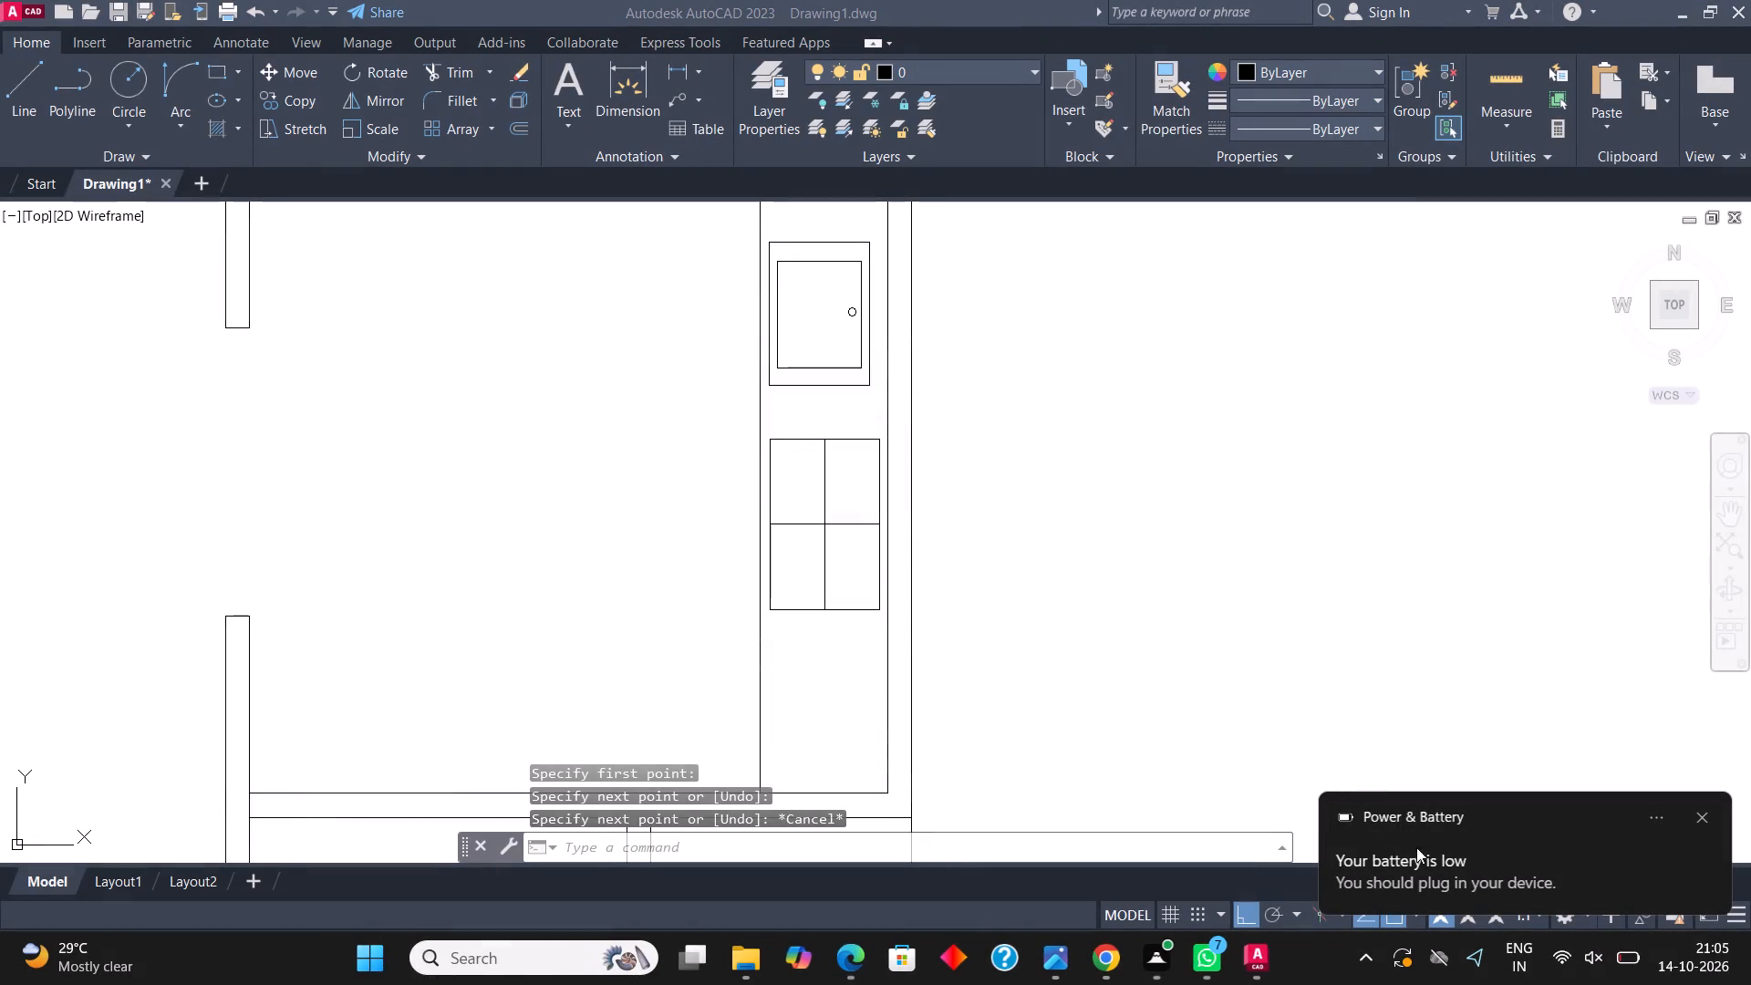
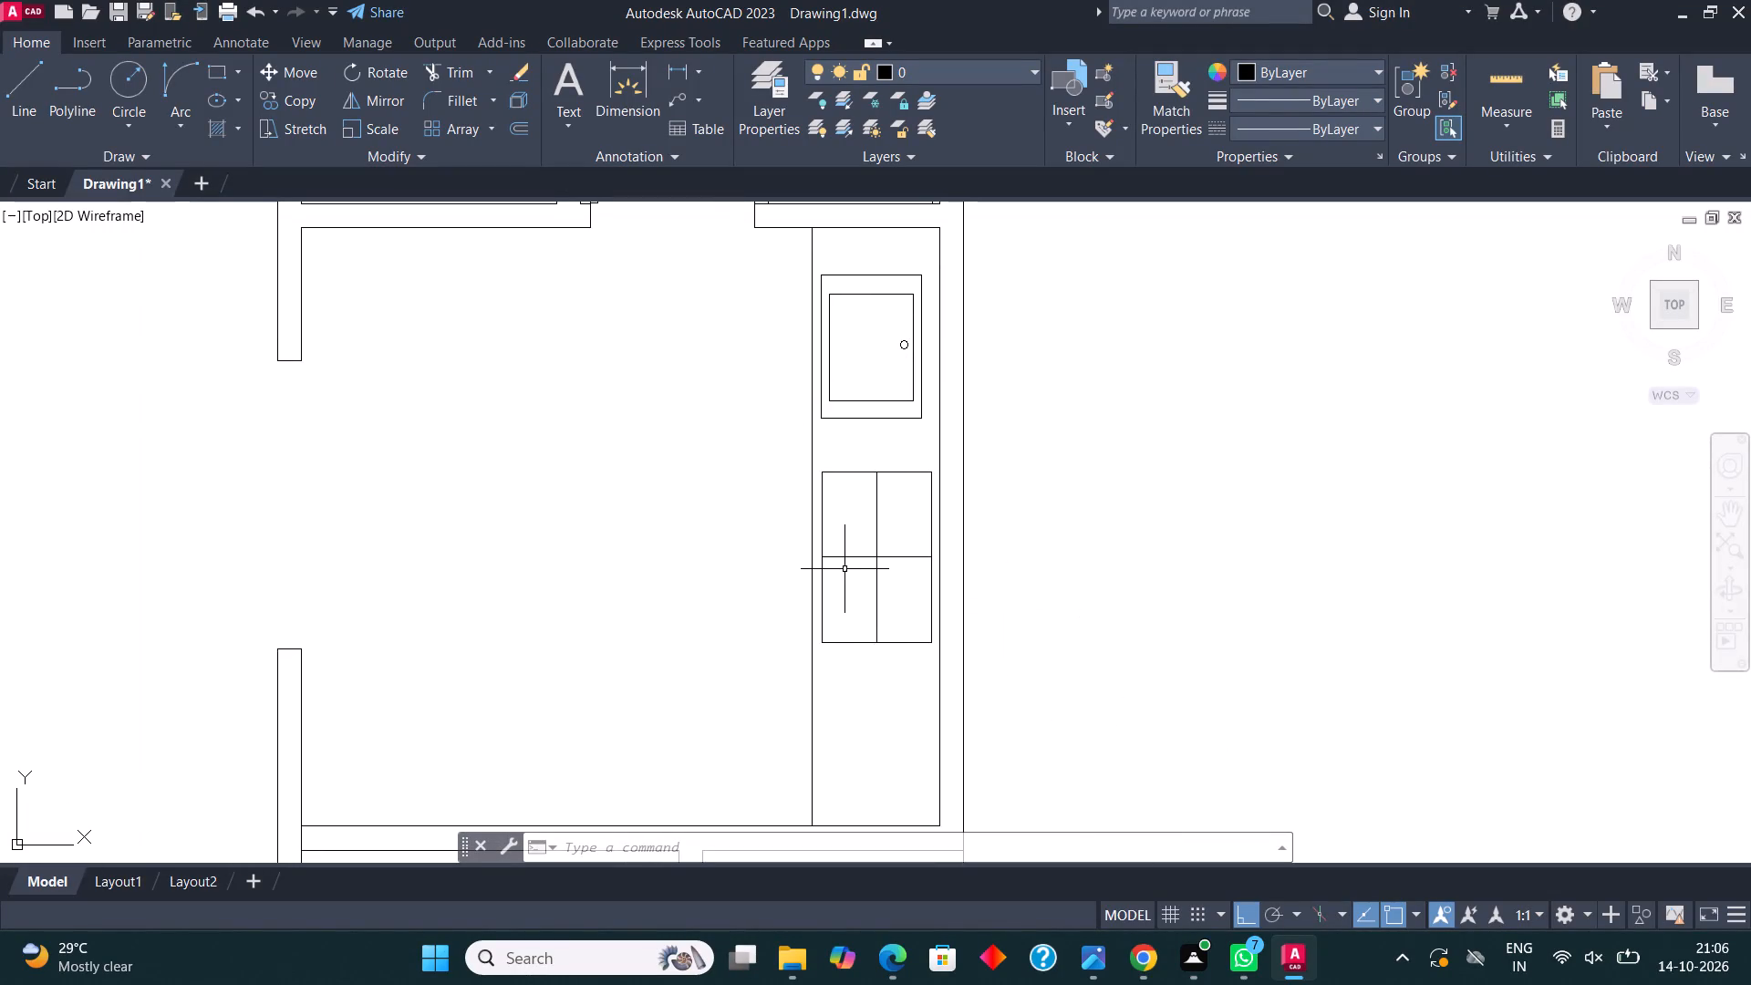
Draw a burner circle inside the upper-left quadrant of the four-part stove rectangle.
scroll(850, 538, "up", 2)
middle_click_drag(848, 538, 811, 541)
left_click(124, 67)
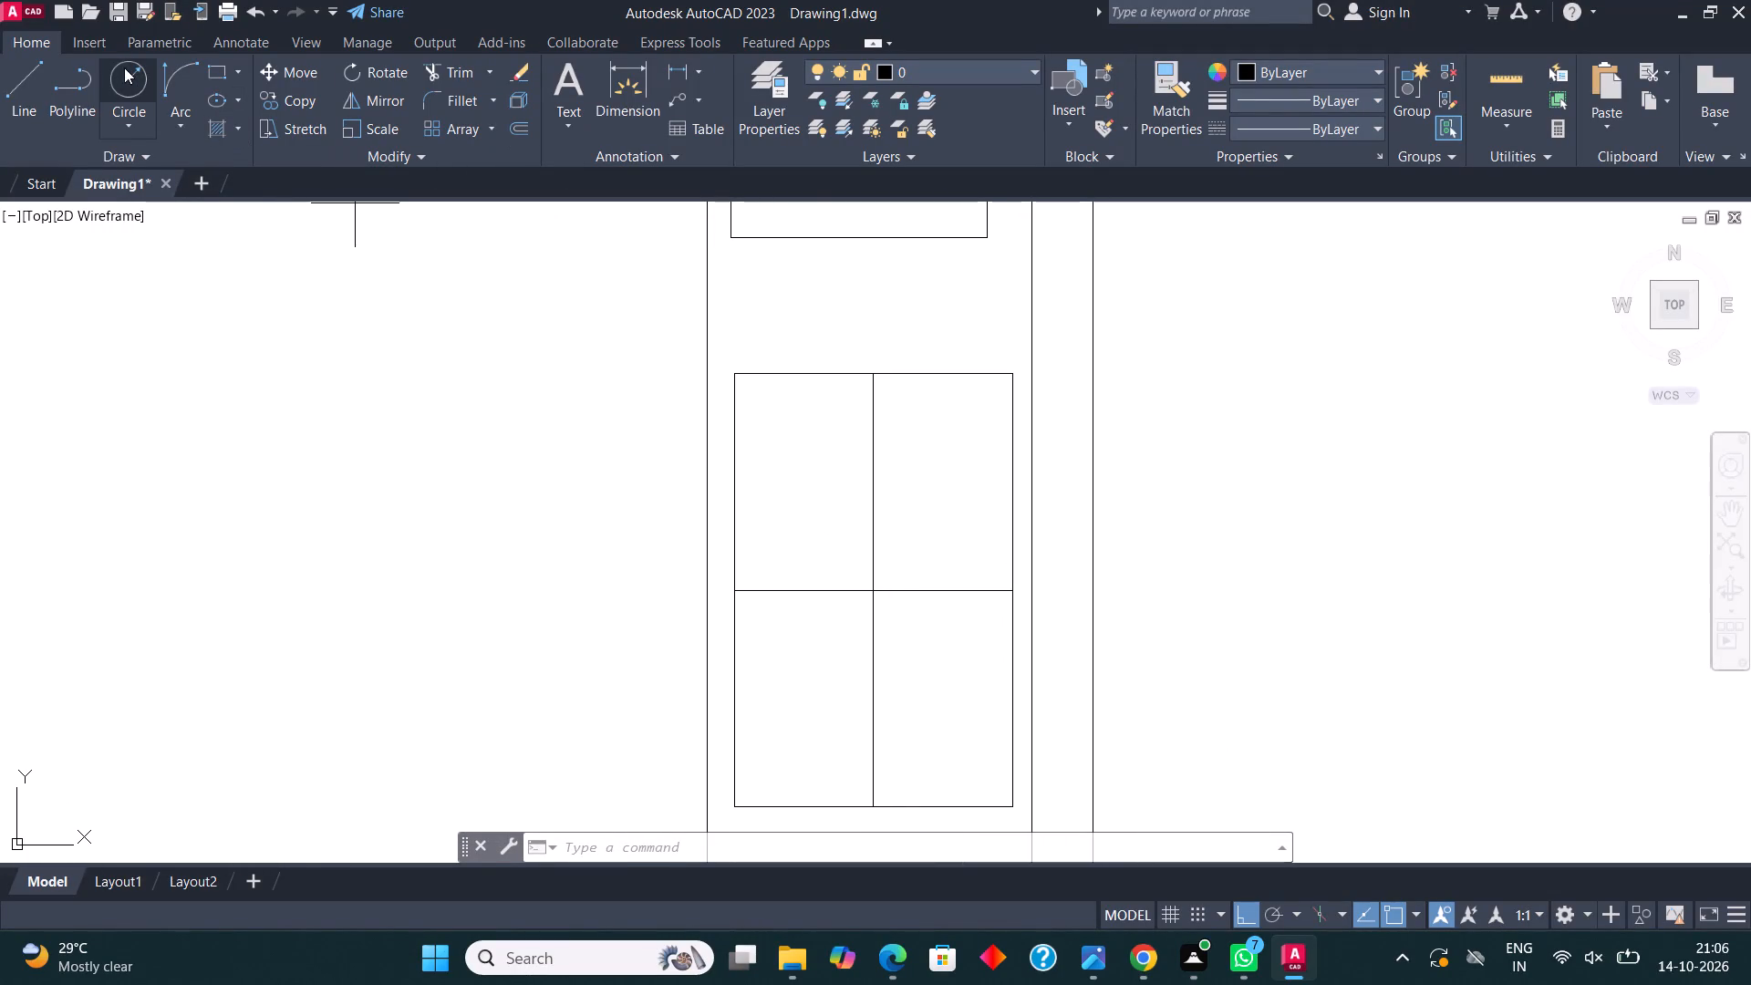
scroll(795, 456, "up", 1)
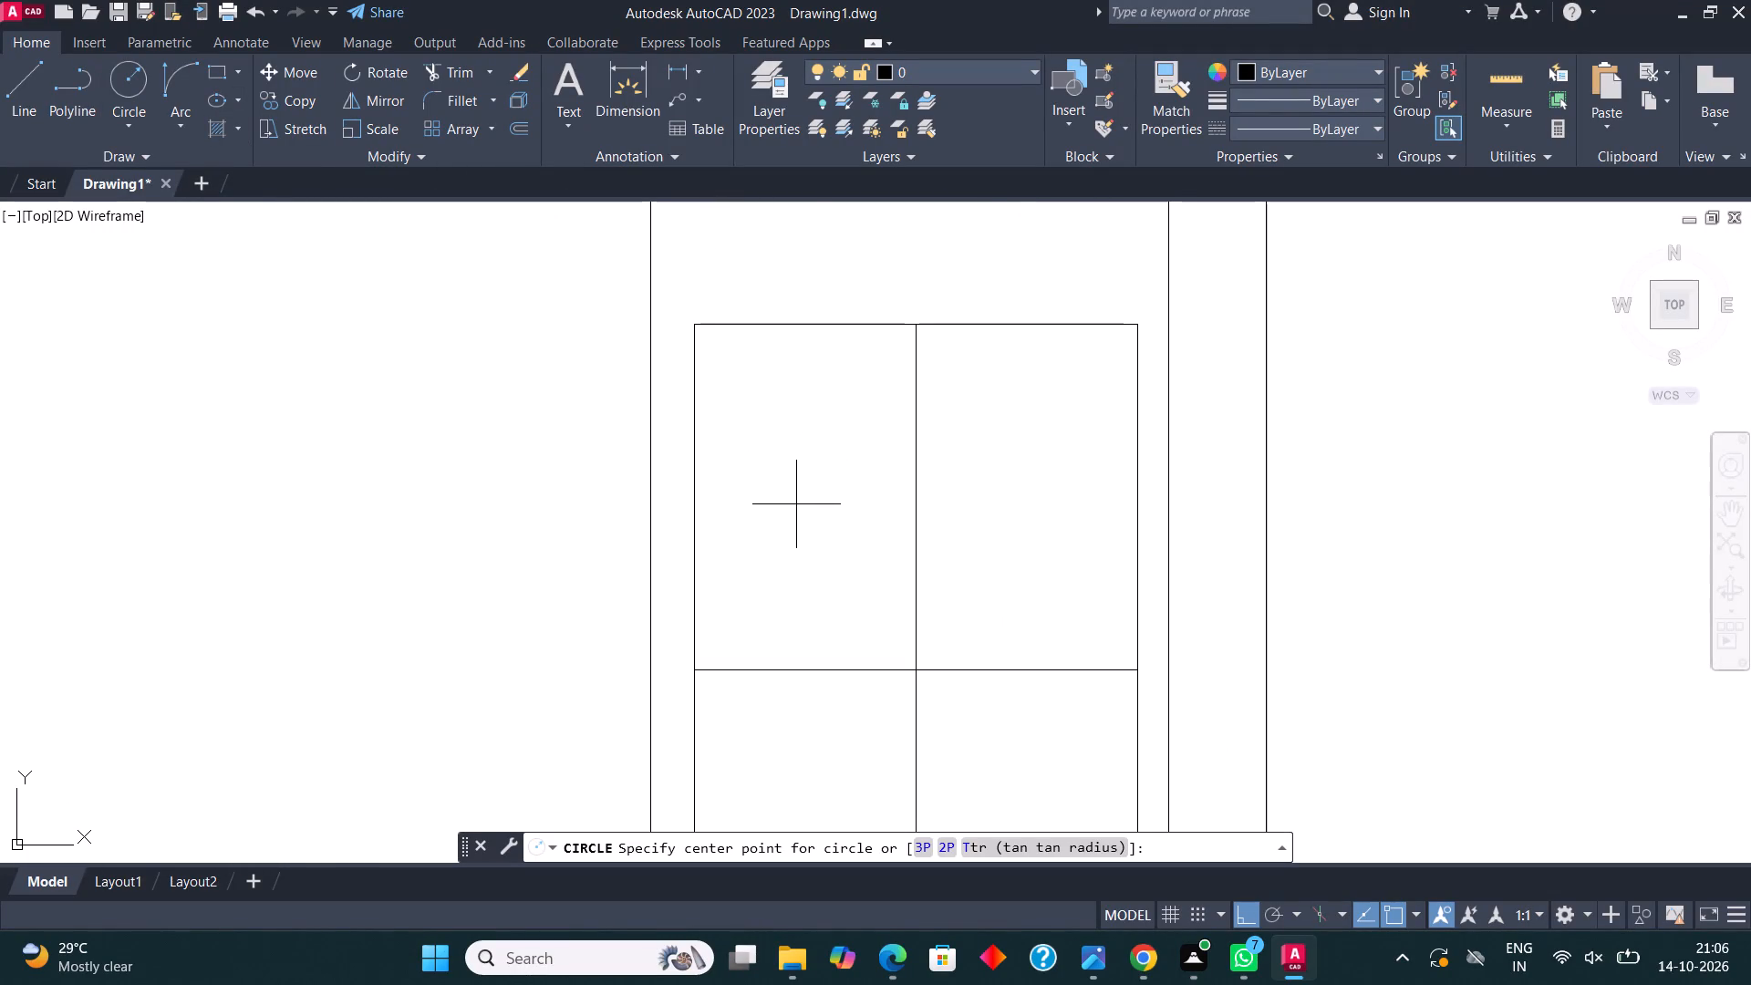
left_click(796, 504)
left_click(846, 585)
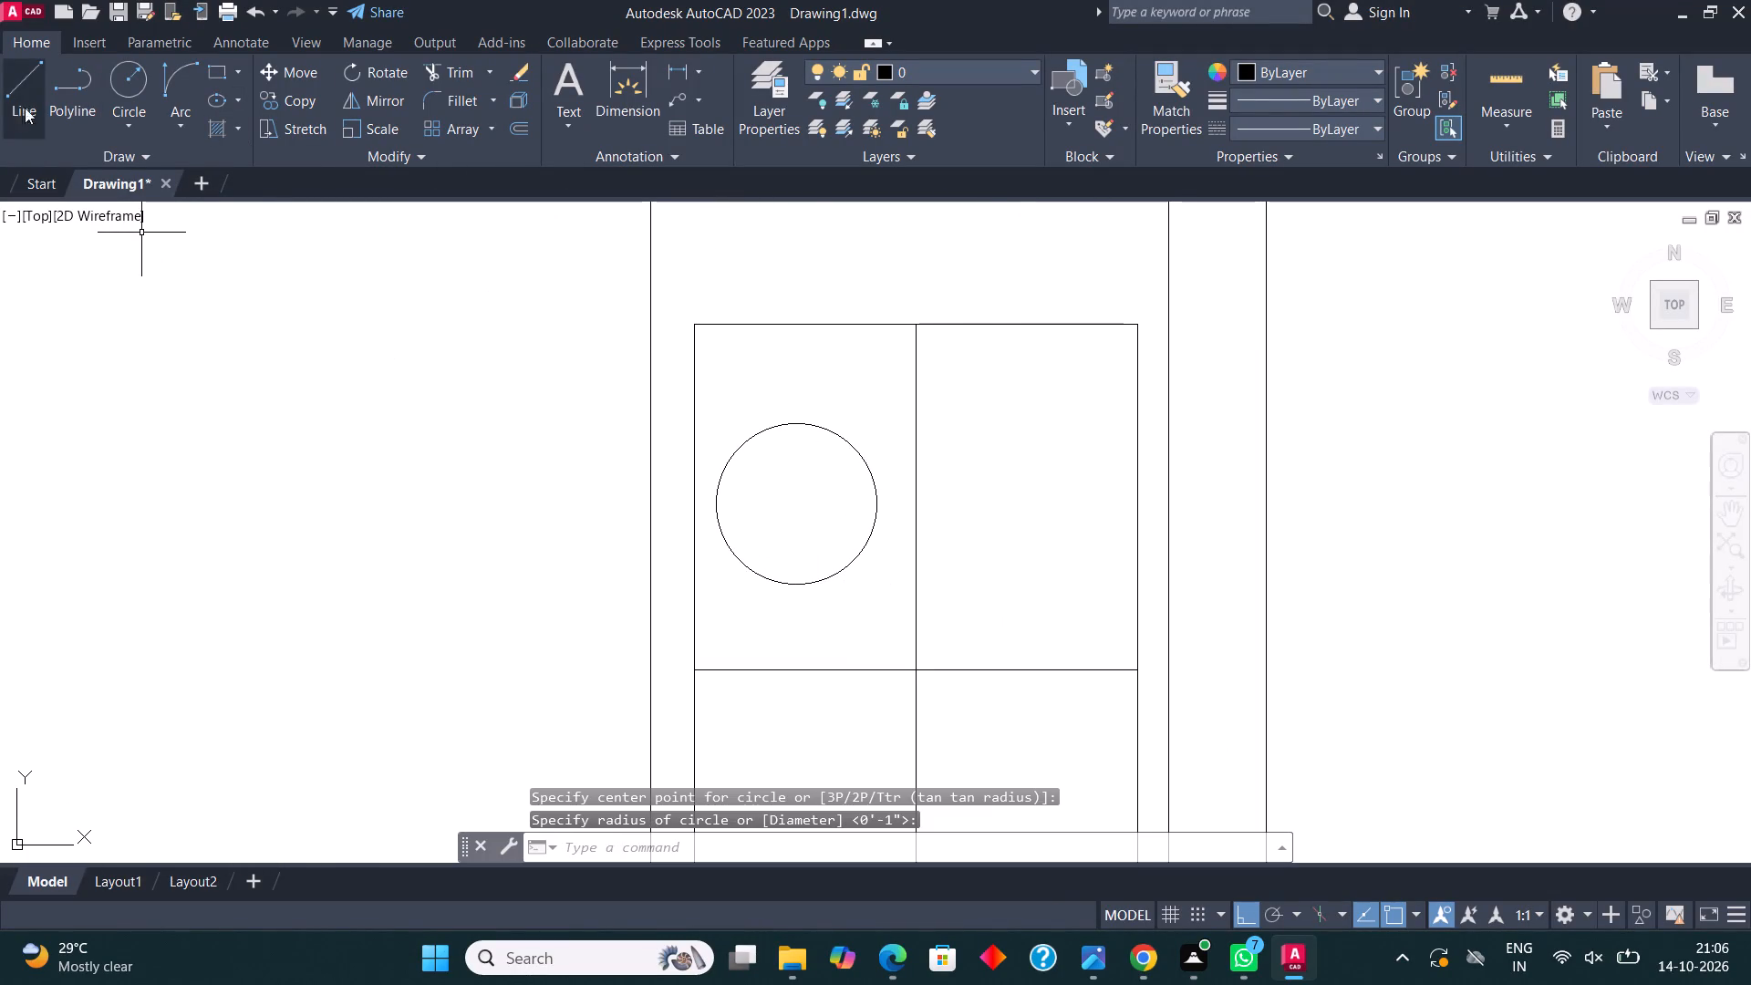
Draw four short lines, about 1 to 2 inches long, outward from the burner circle's top, bottom, left and right quadrant points.
left_click(19, 75)
left_click(807, 420)
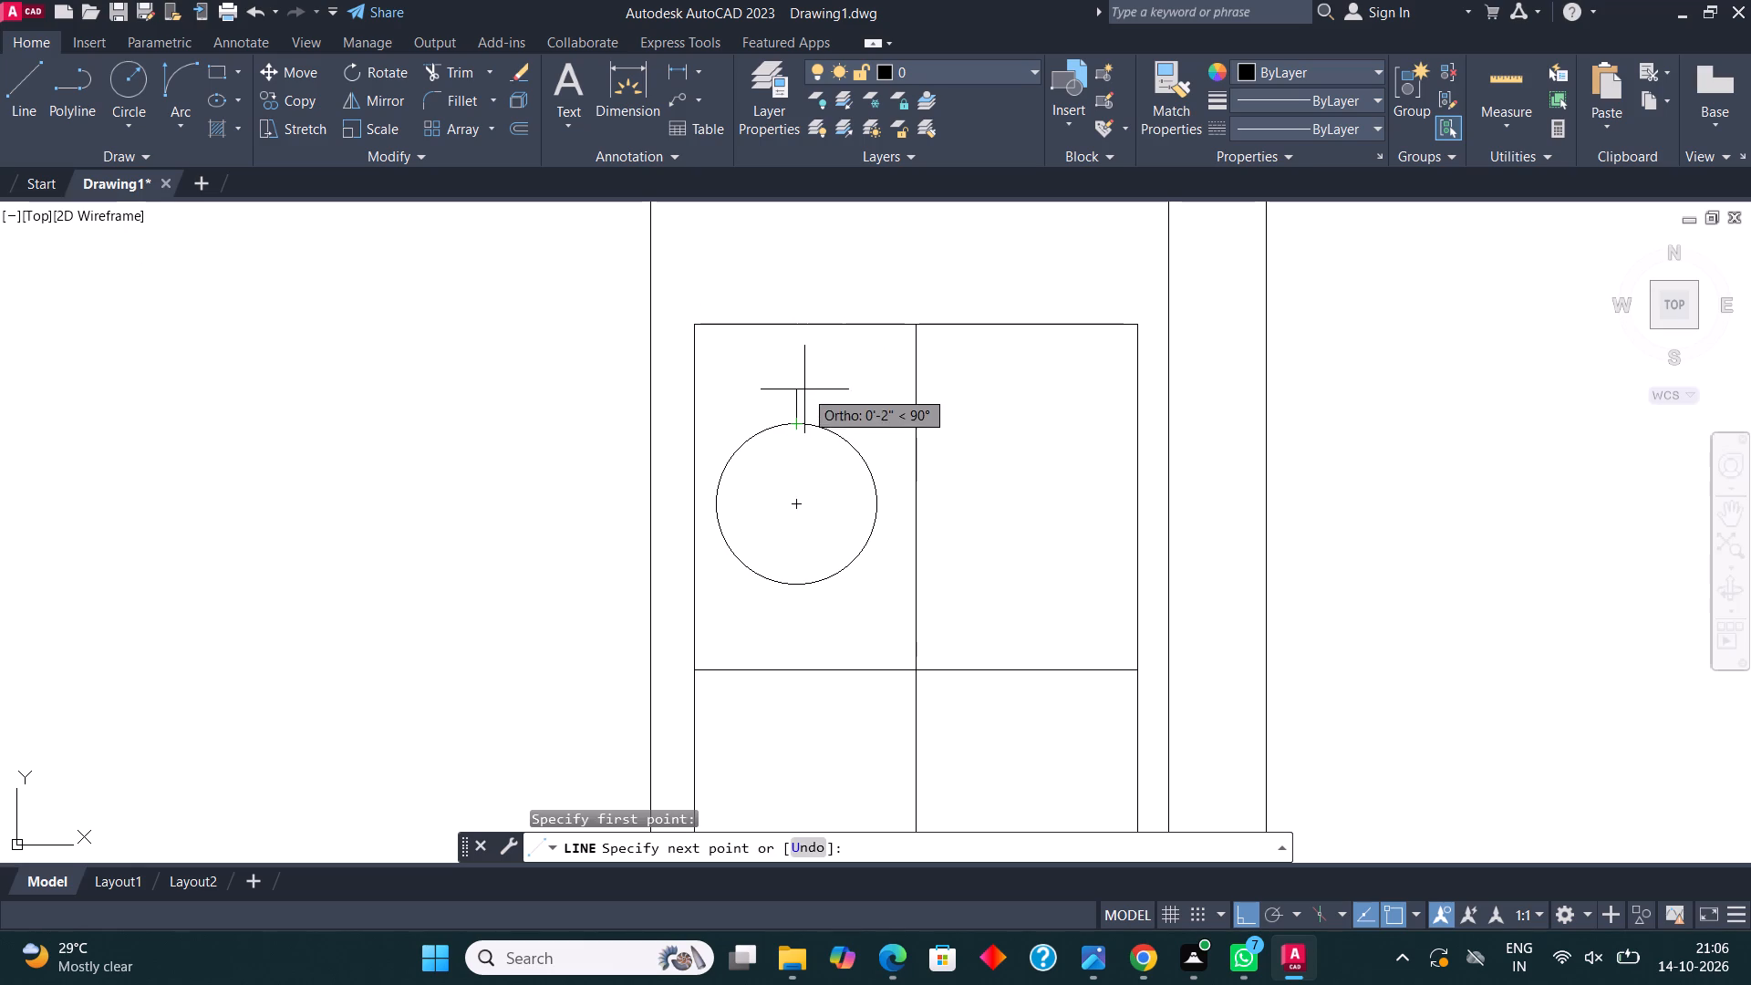
left_click(803, 388)
left_click(16, 80)
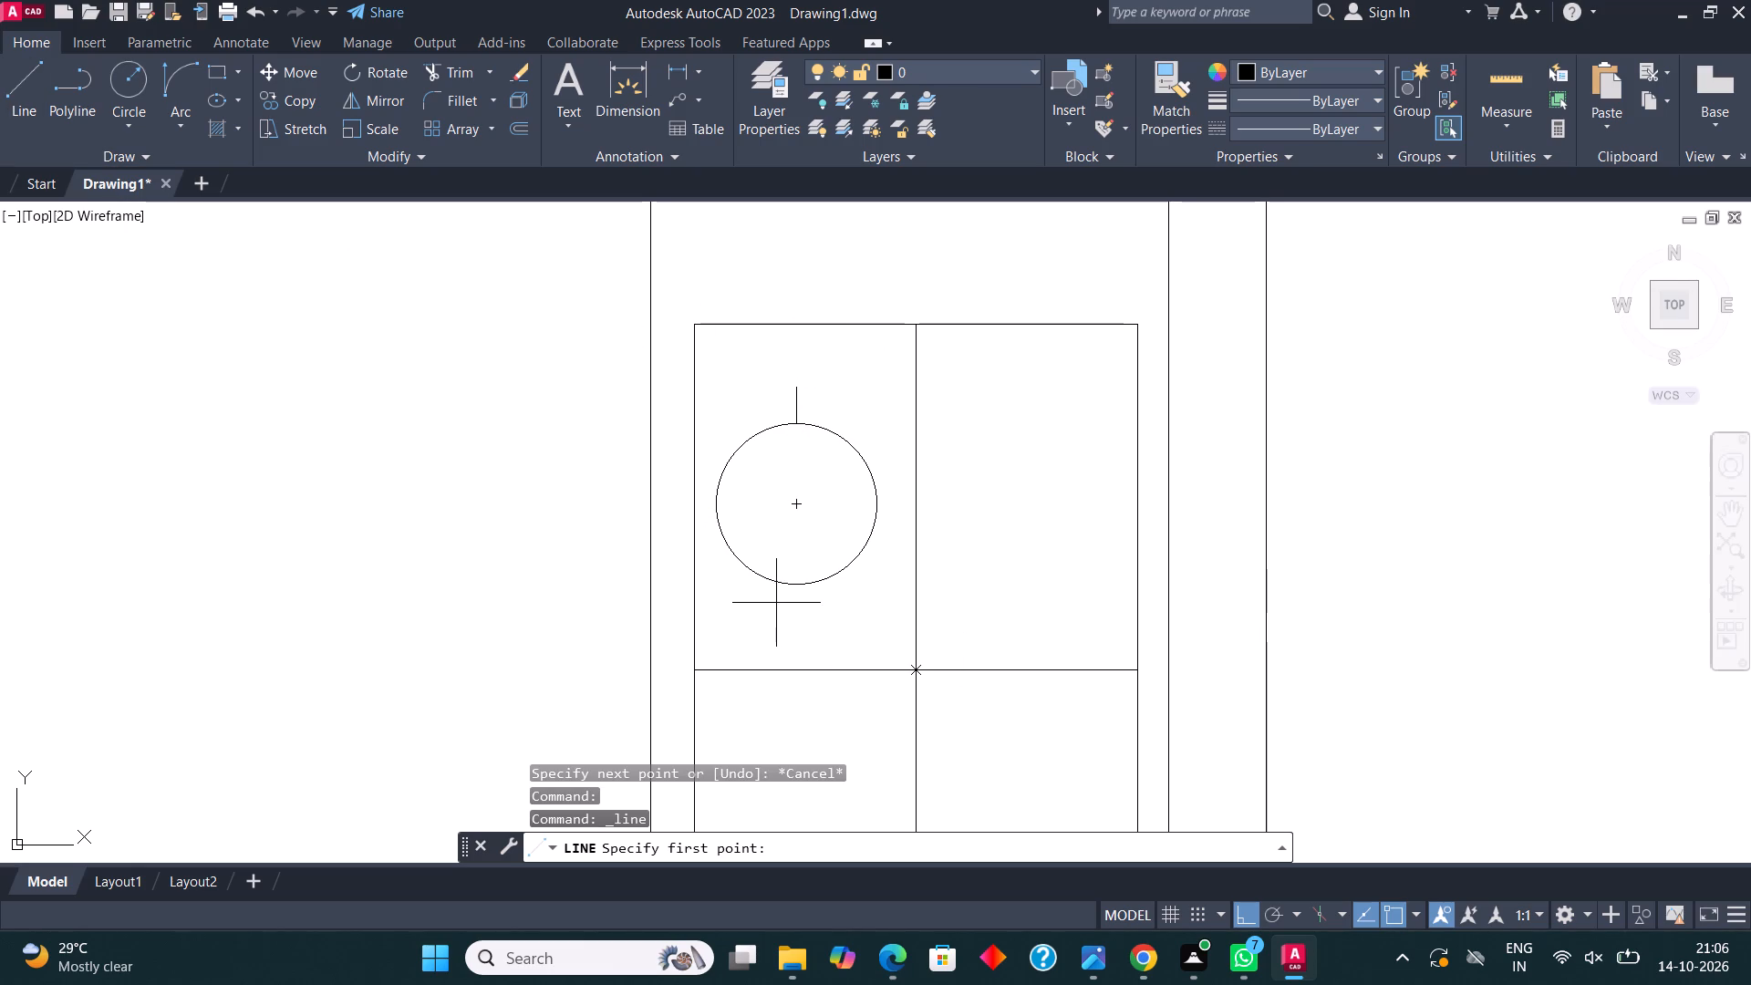
left_click(795, 594)
left_click(803, 615)
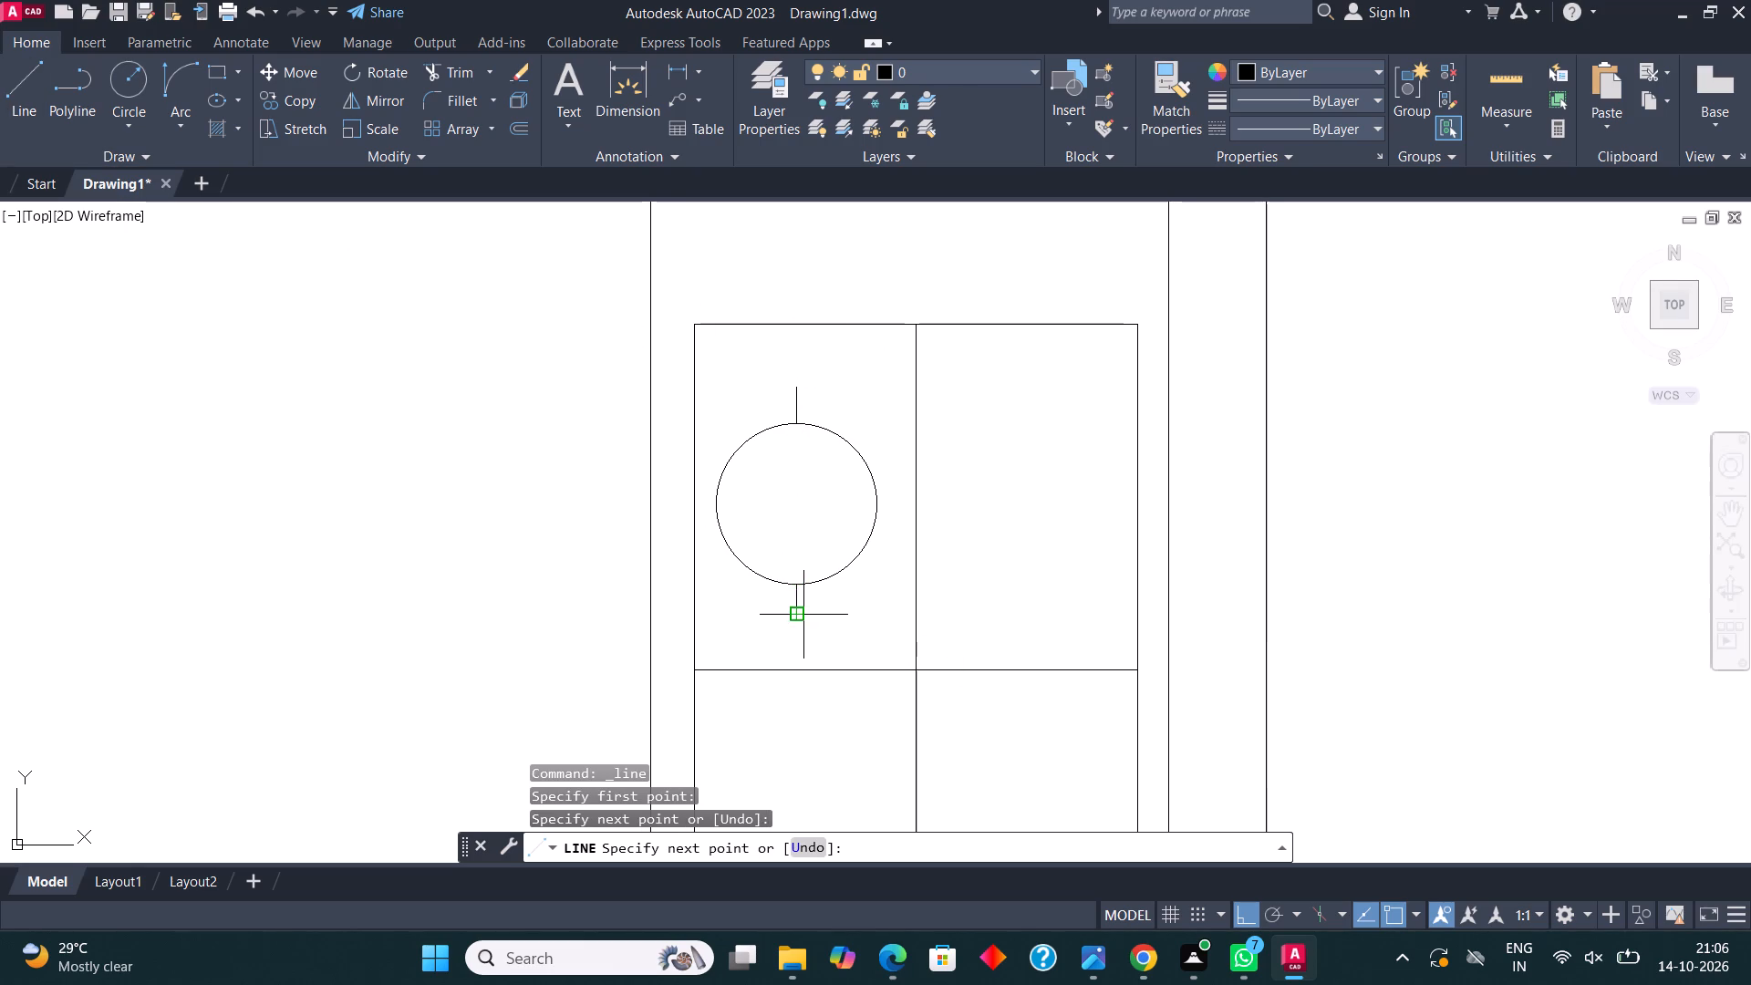
left_click(11, 83)
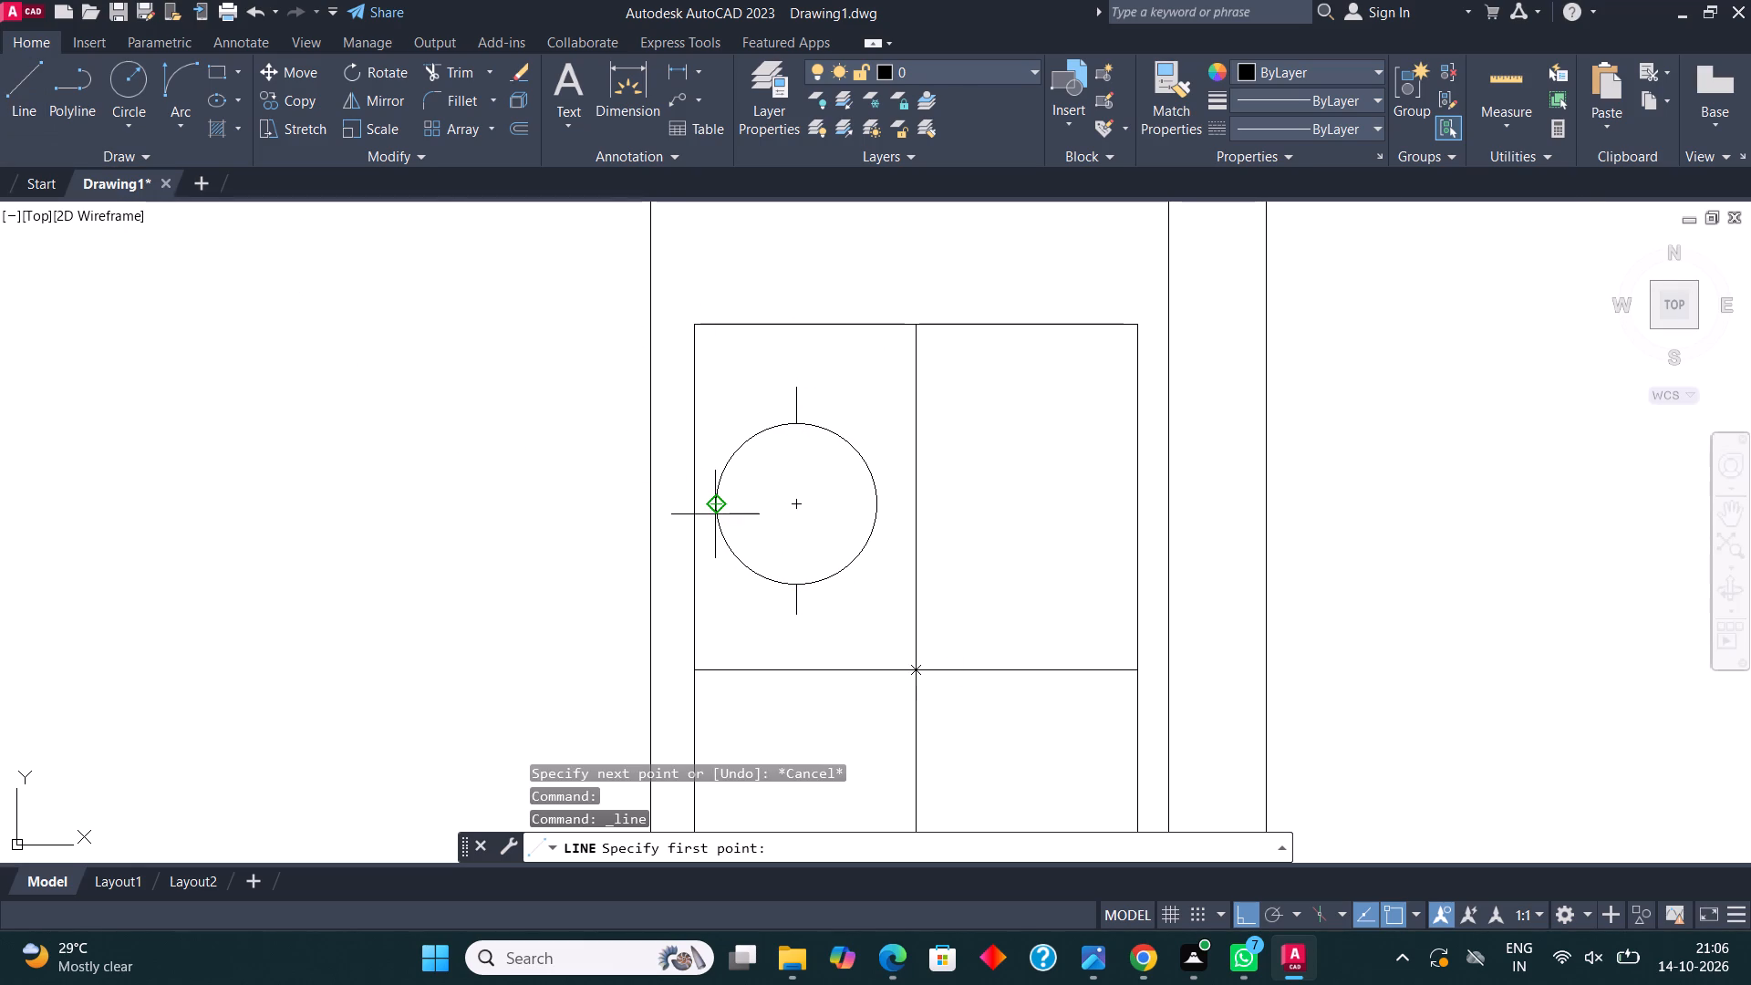
left_click(715, 514)
scroll(715, 513, "up", 3)
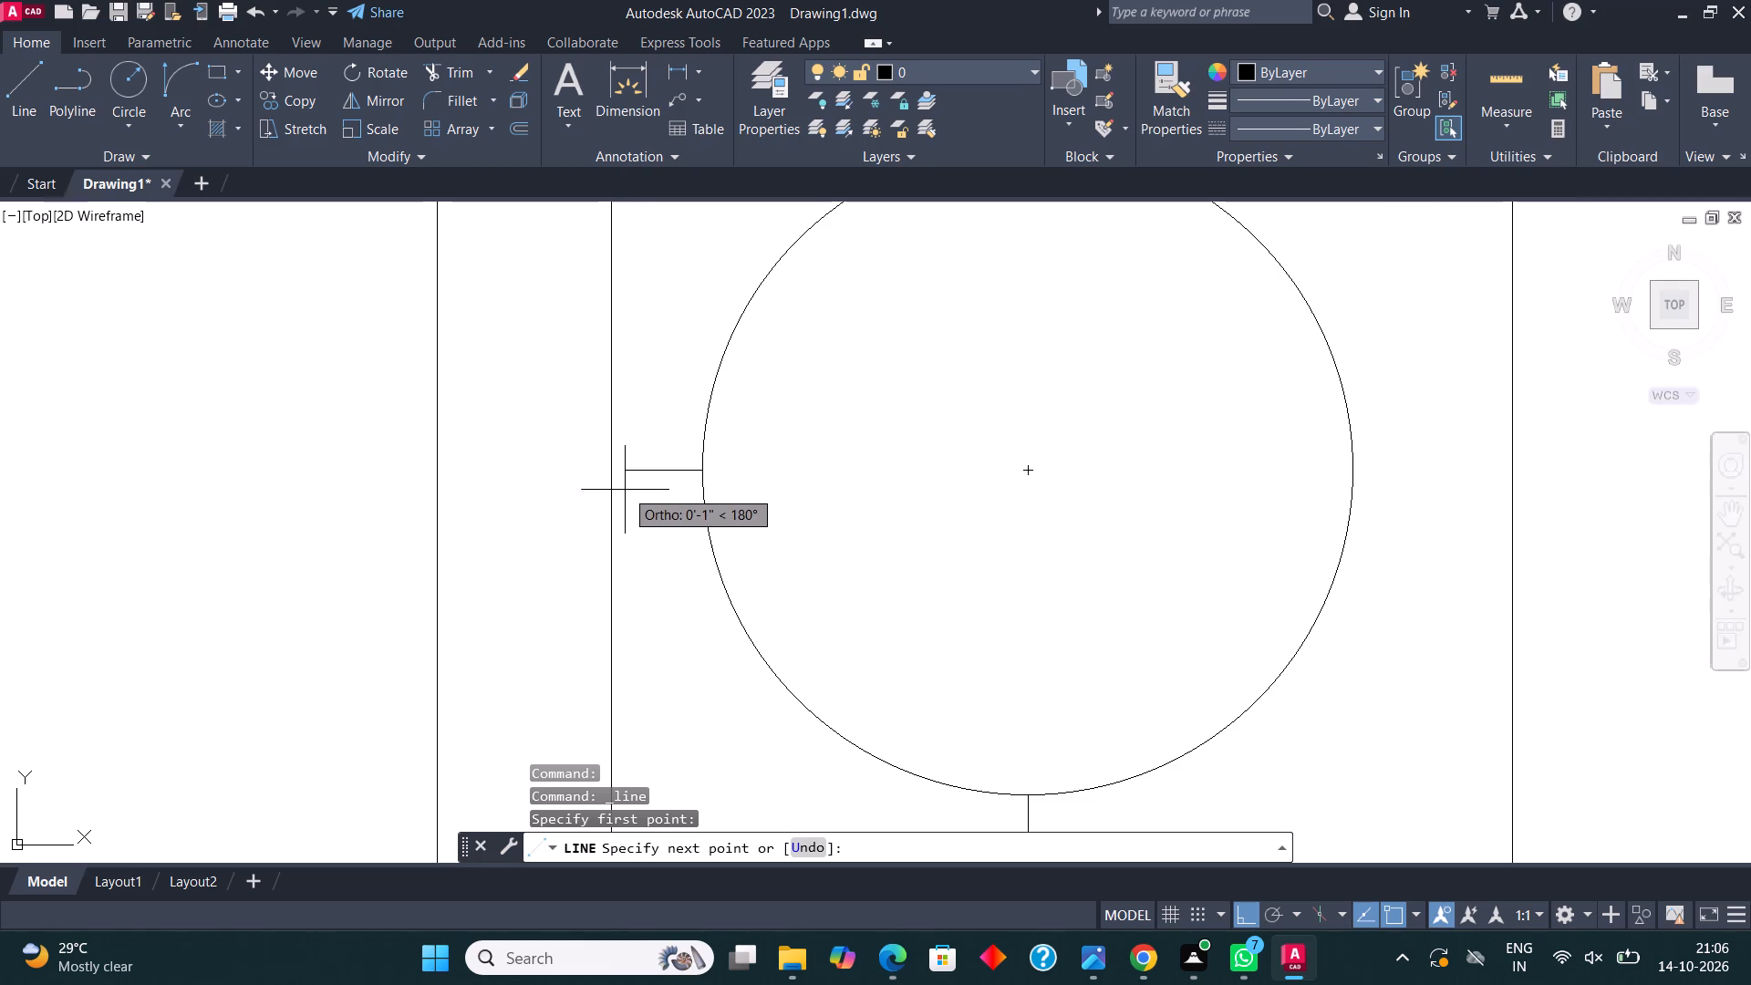
left_click(625, 482)
scroll(647, 531, "down", 2)
left_click(42, 91)
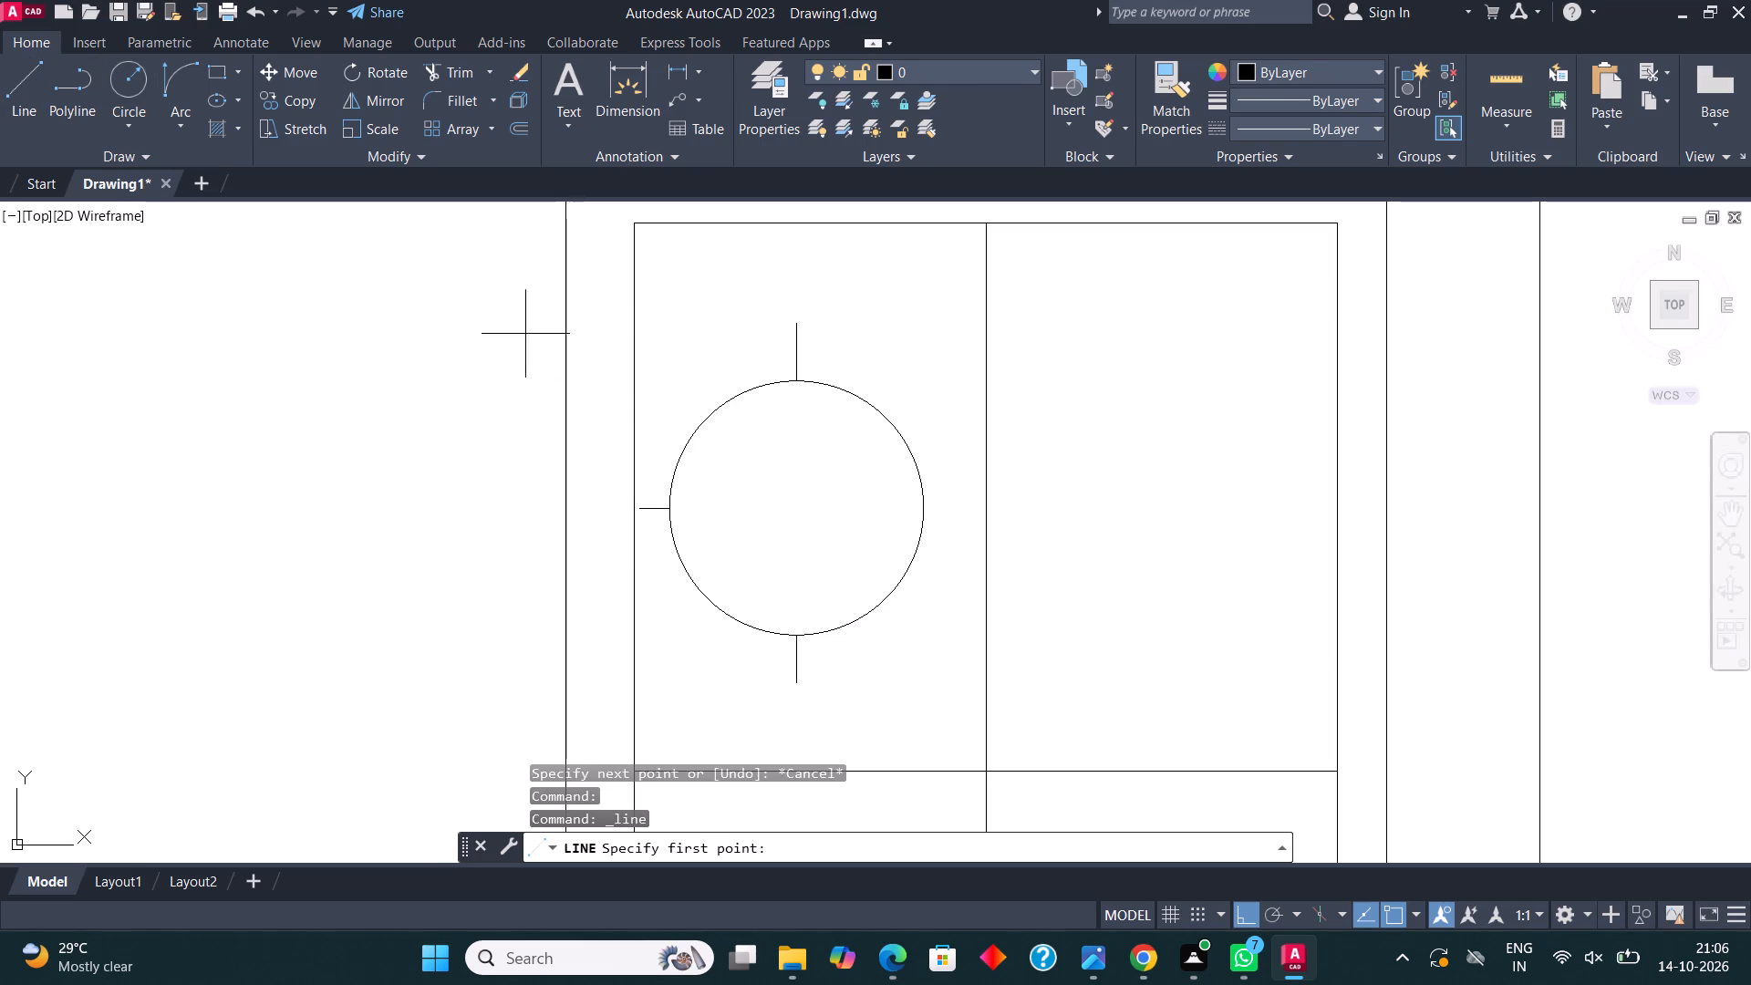
left_click(921, 507)
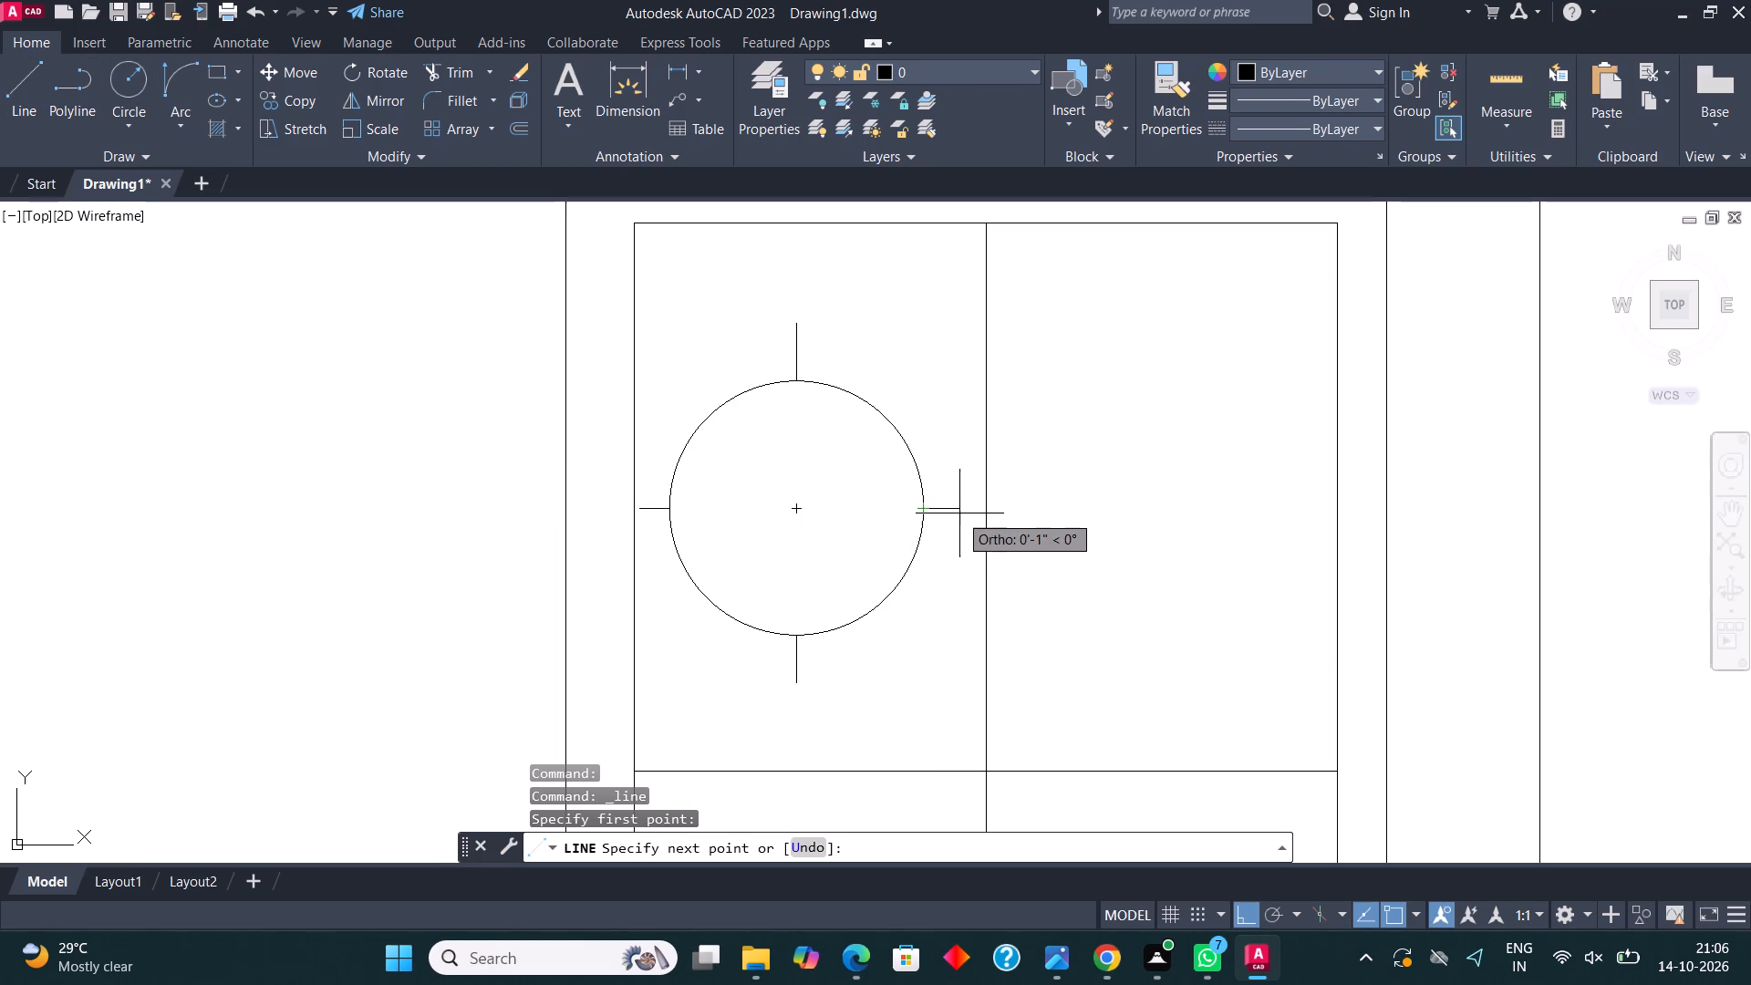
left_click(959, 515)
key("Escape")
Move the burner circle and its four tick lines slightly to the right within the upper-left quadrant.
left_click(934, 690)
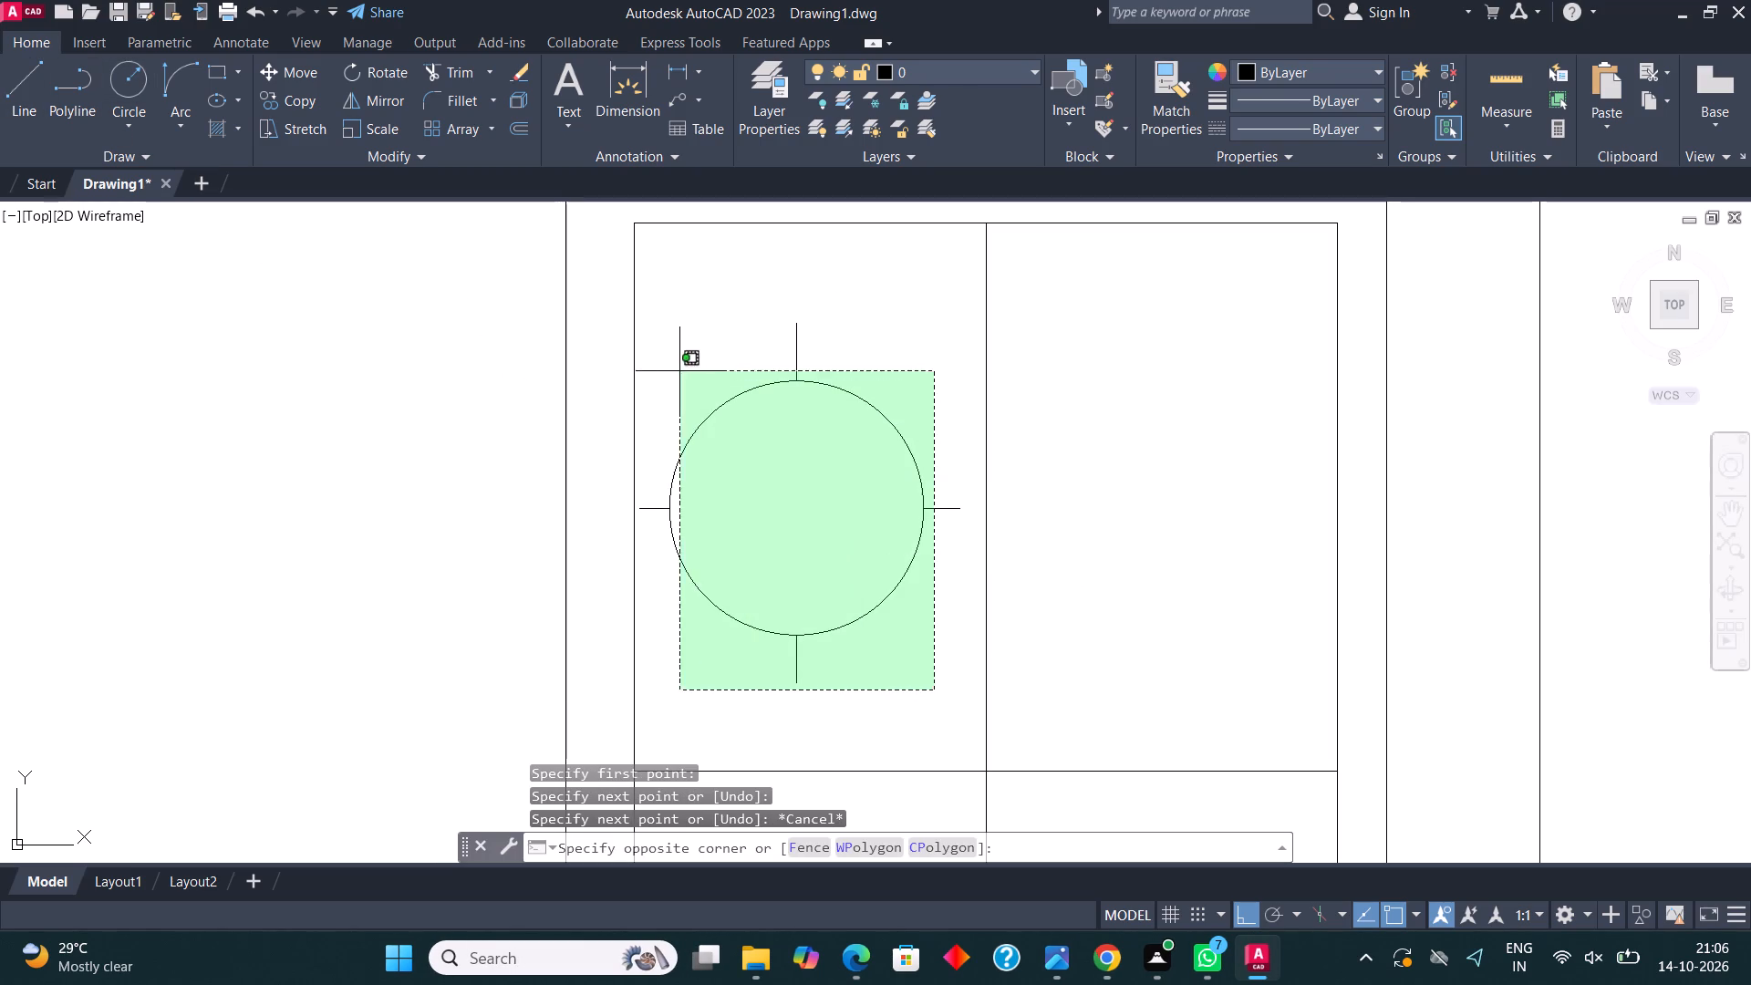
left_click(657, 353)
left_click(303, 66)
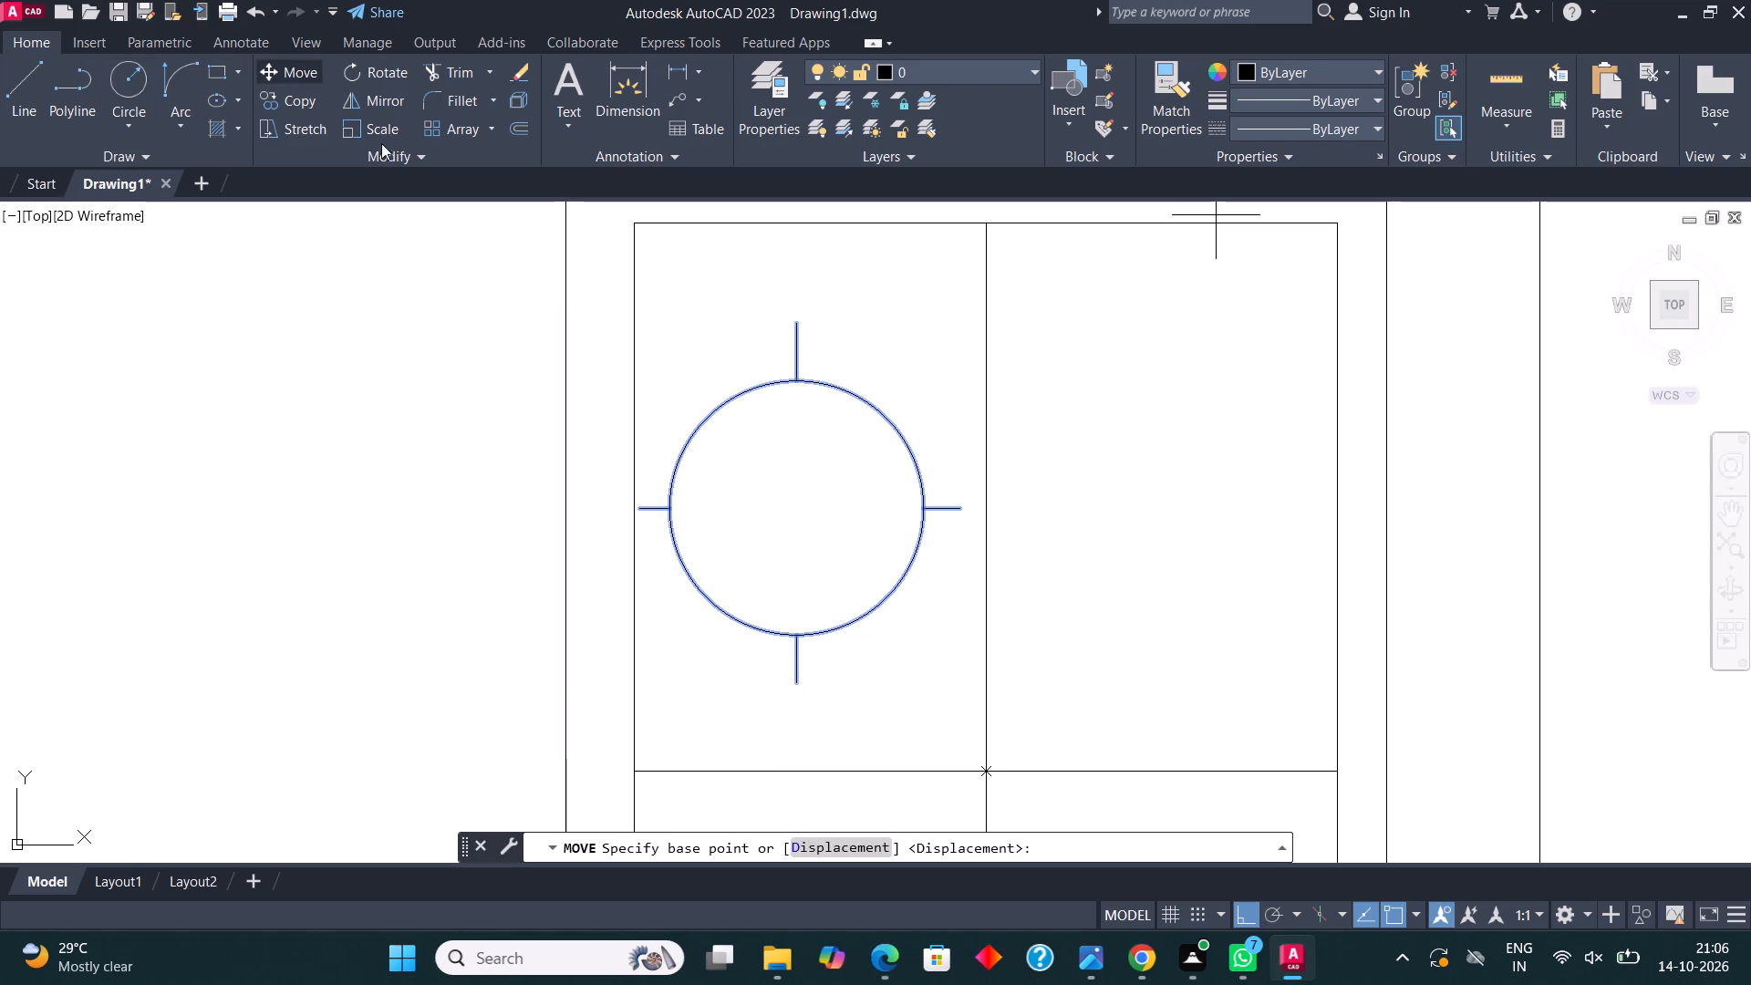
left_click(796, 509)
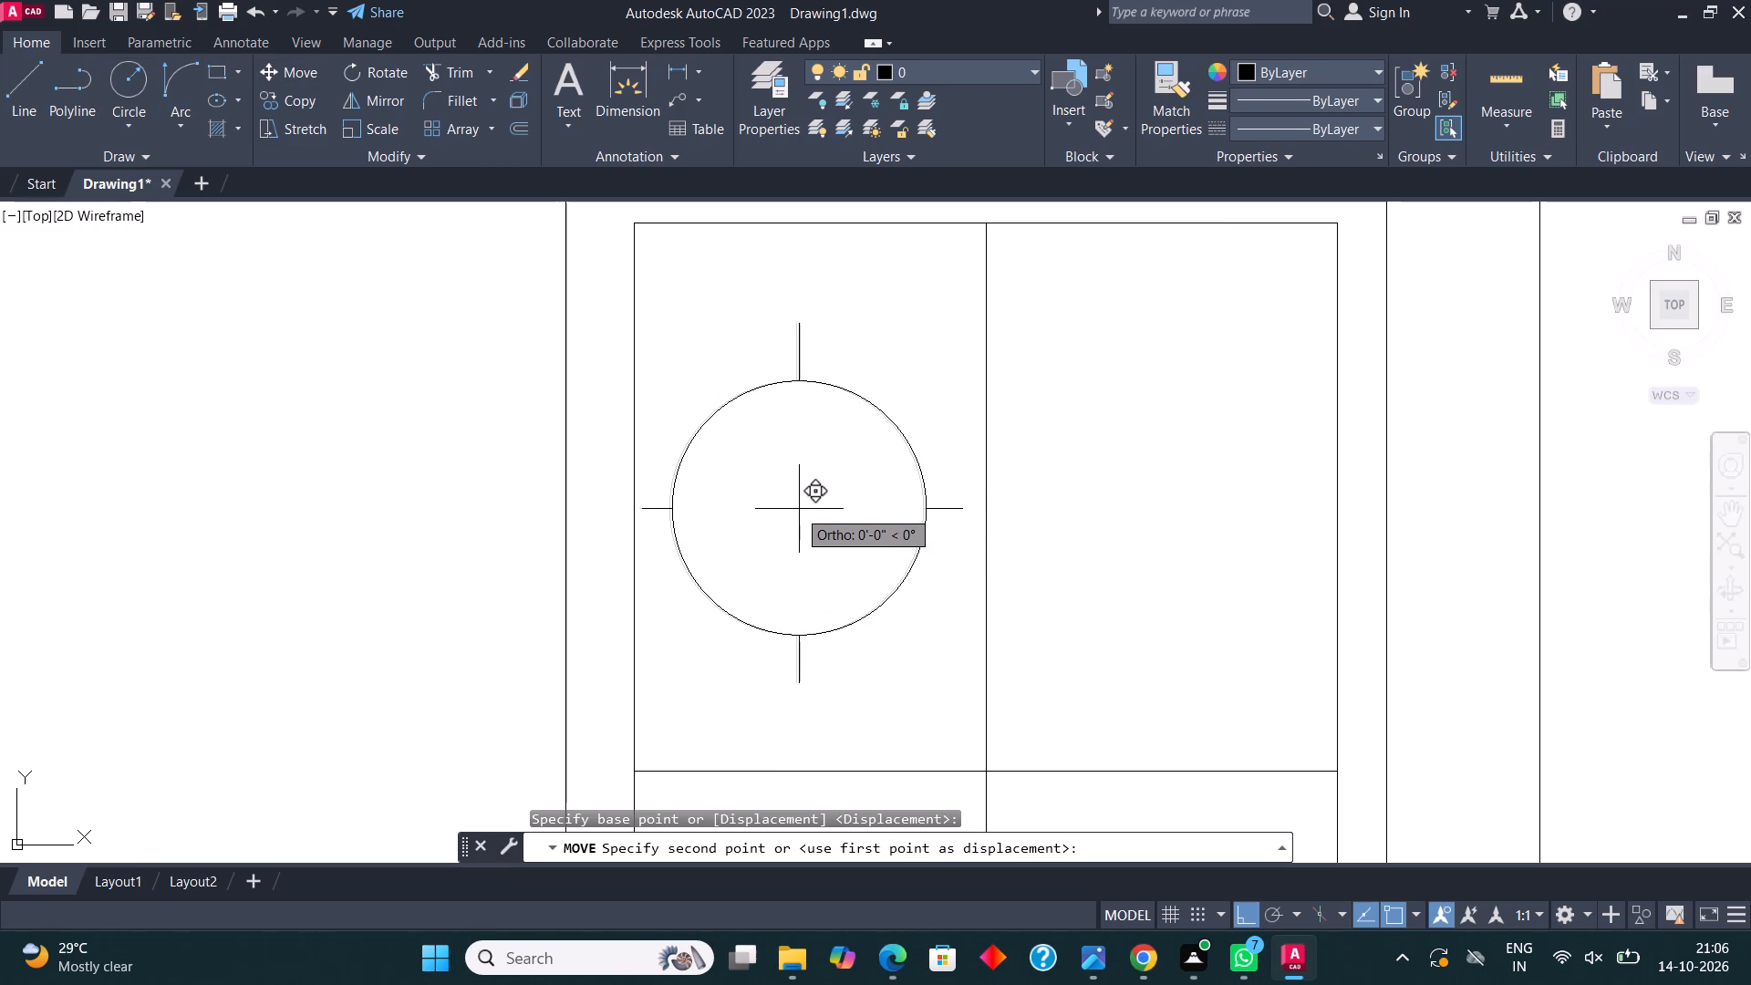
left_click(804, 513)
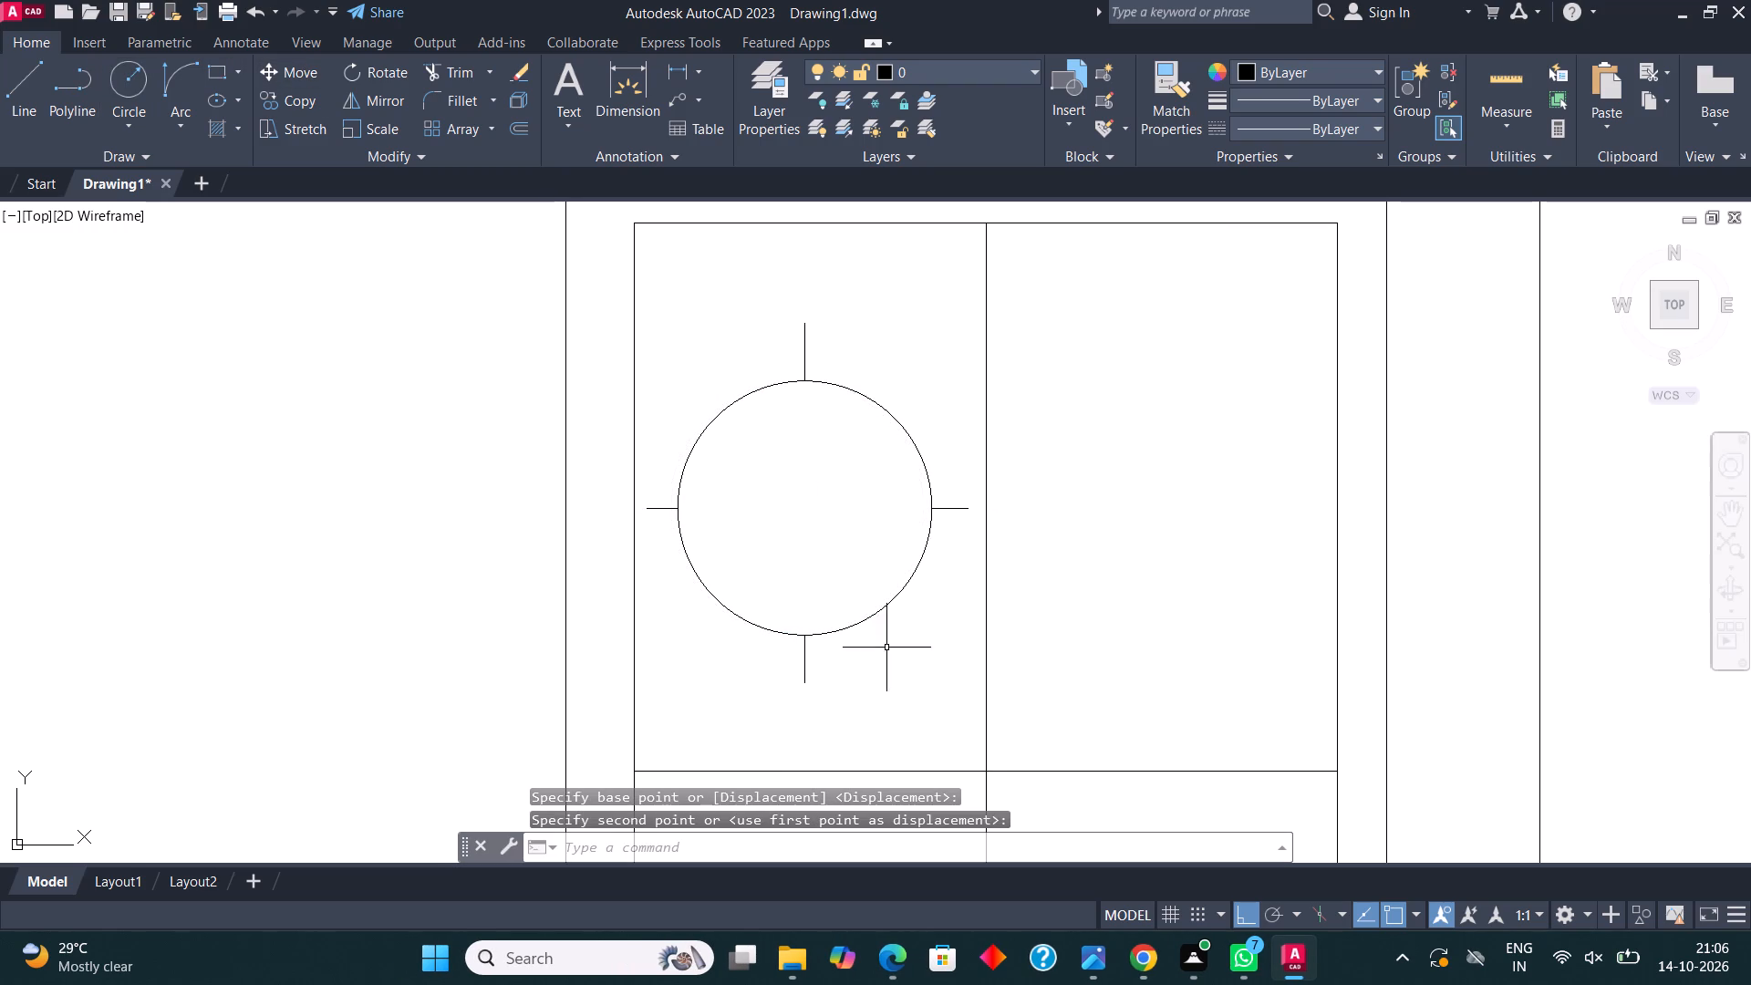
Copy the burner into the other three stove quadrants, spaced about 10 inches across and about 1'-3" down.
left_click(917, 703)
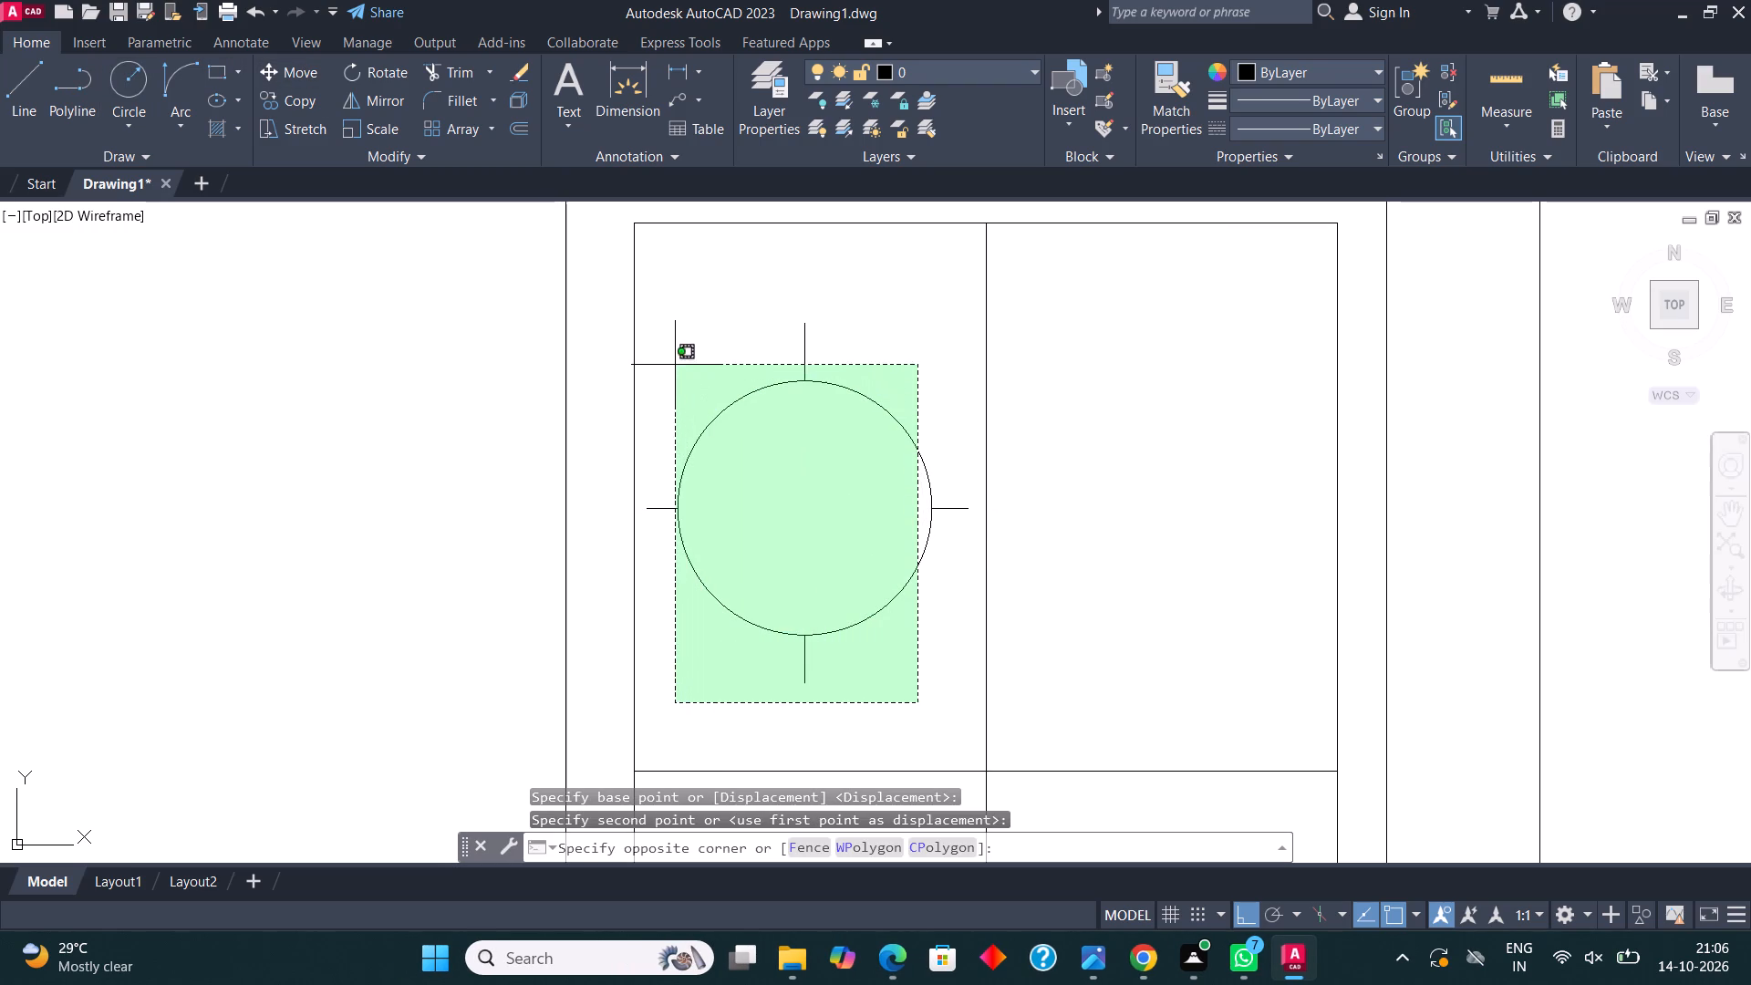
left_click(673, 360)
left_click_drag(960, 579, 957, 567)
left_click(896, 458)
scroll(899, 489, "down", 2)
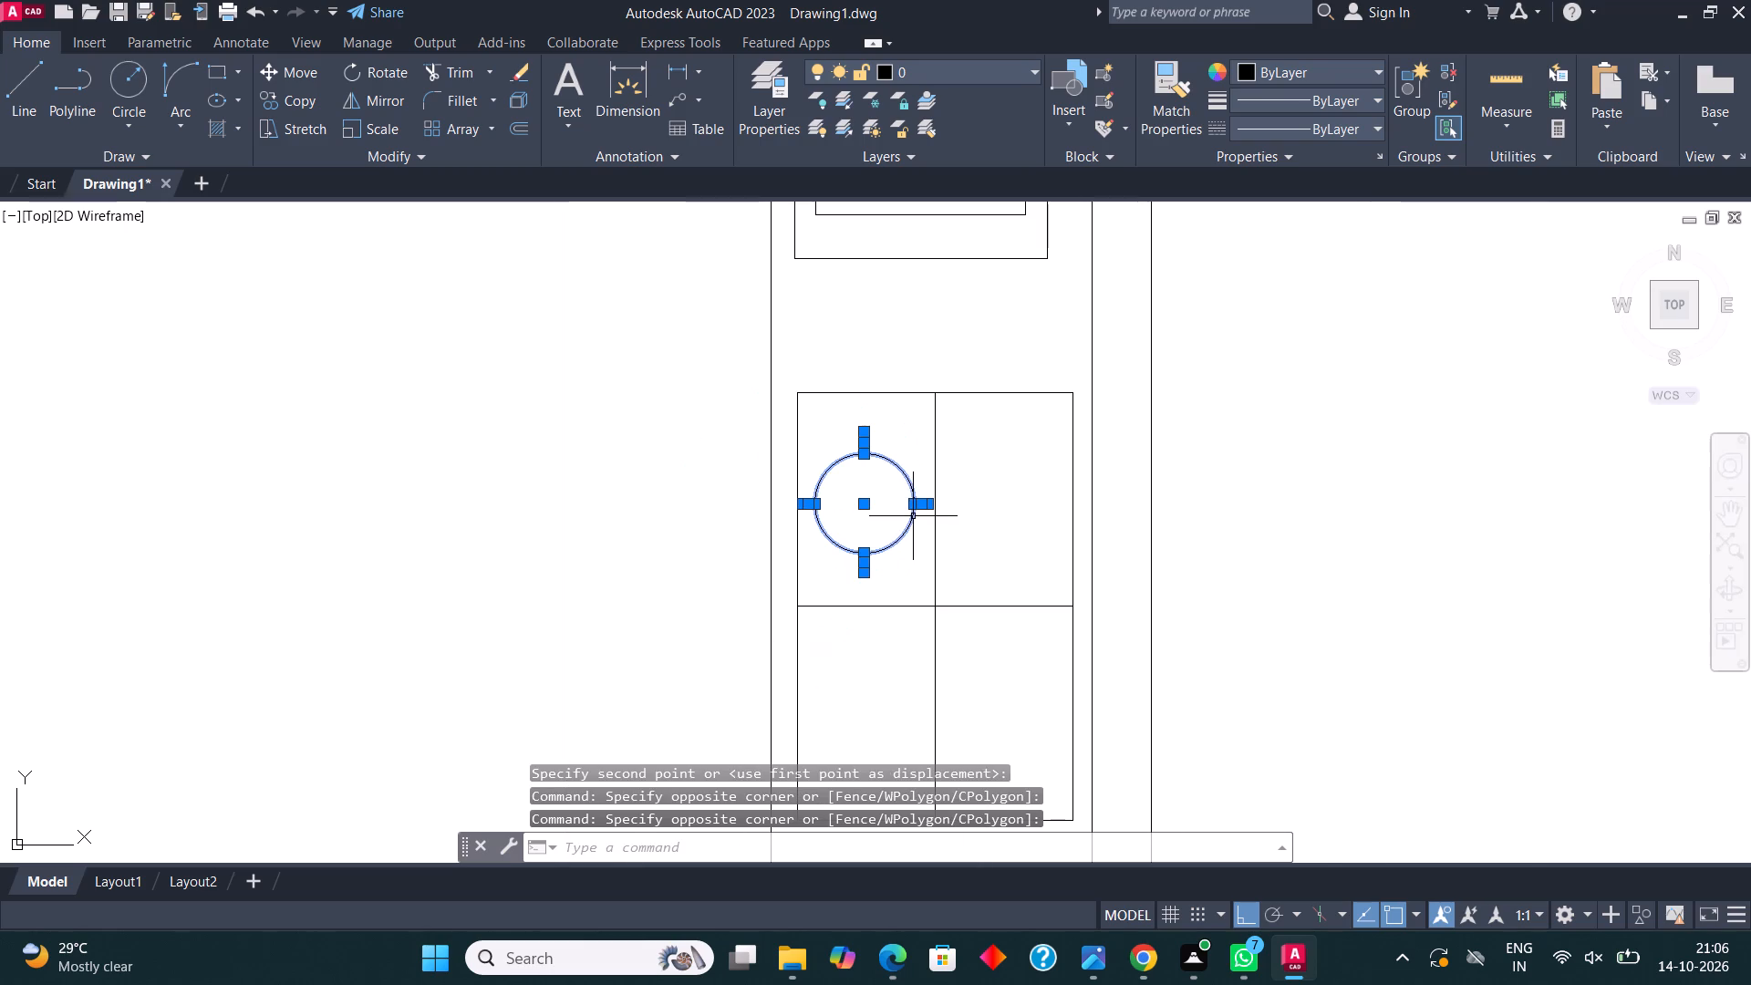
left_click(290, 107)
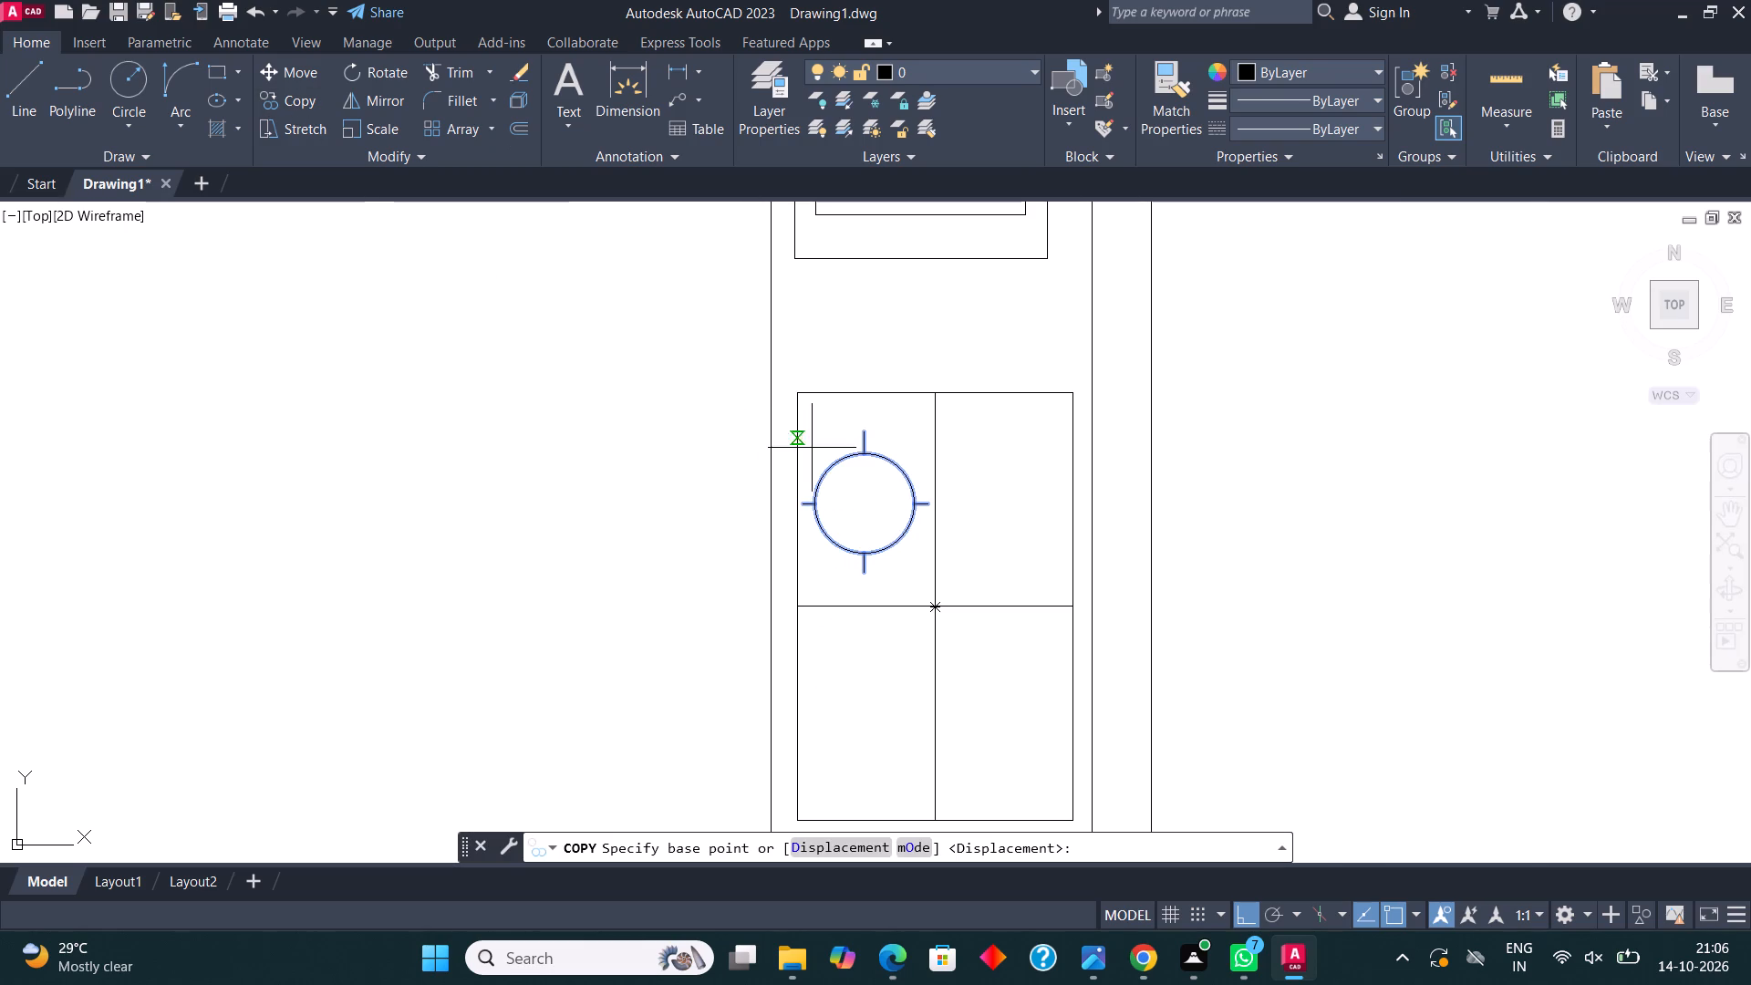
left_click(869, 508)
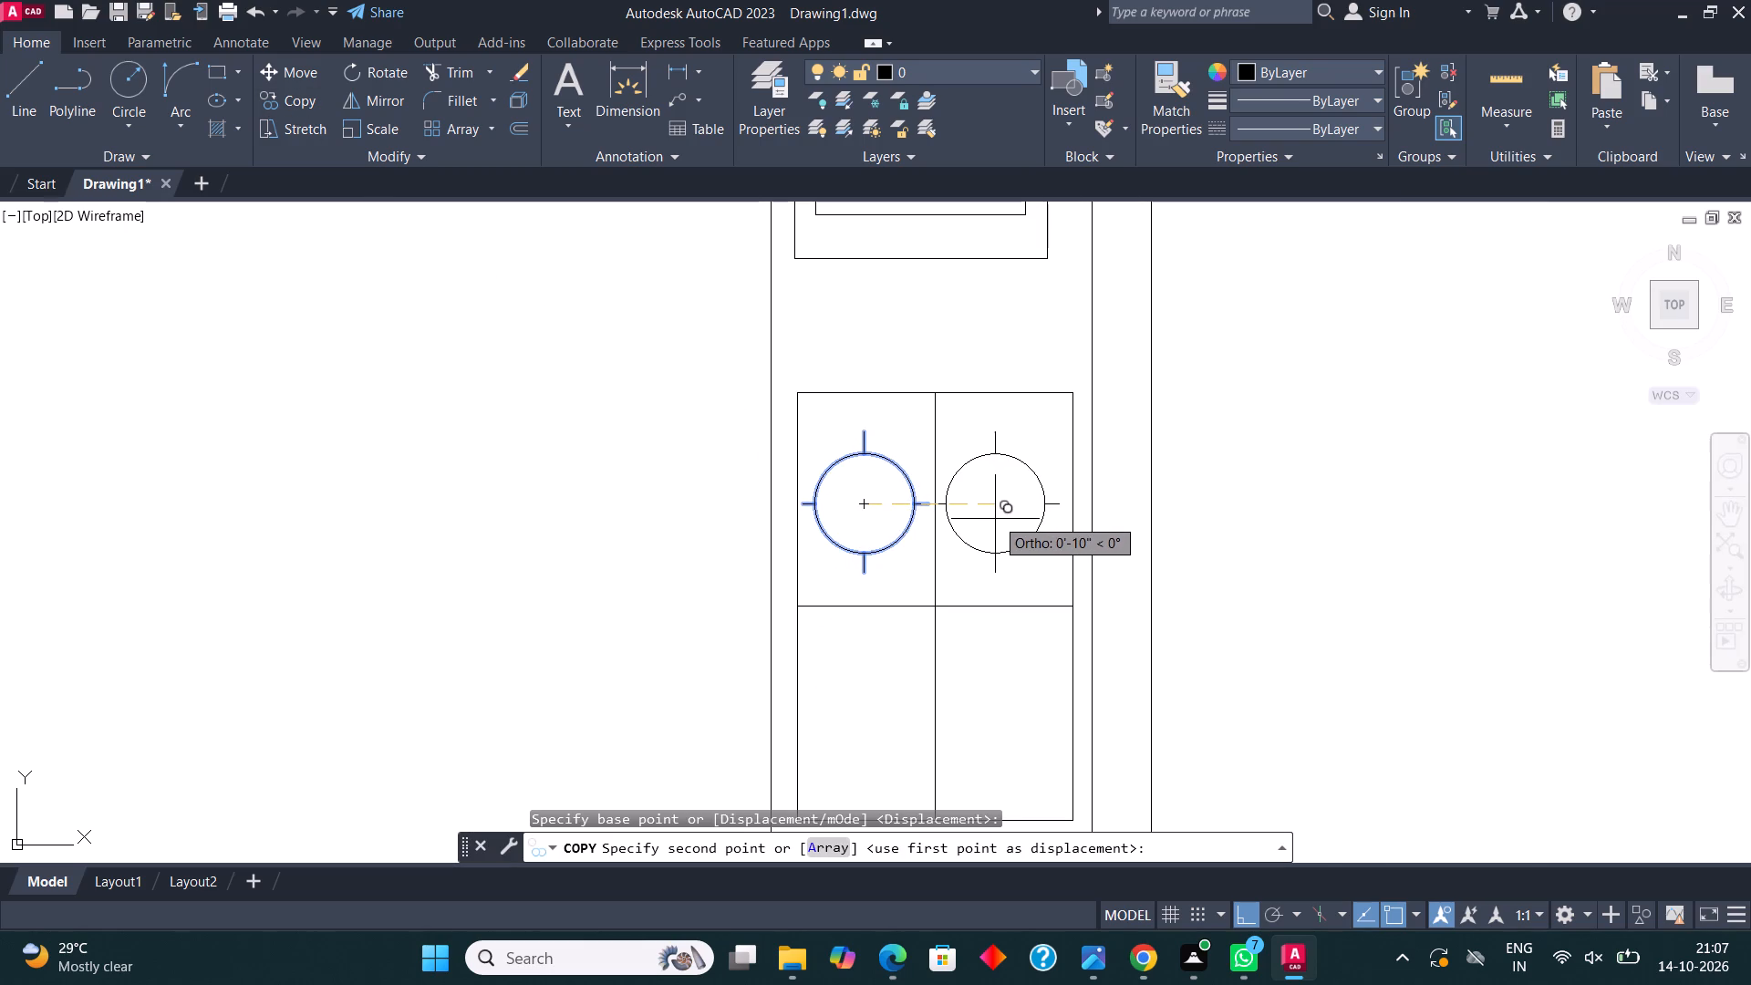
left_click(1000, 522)
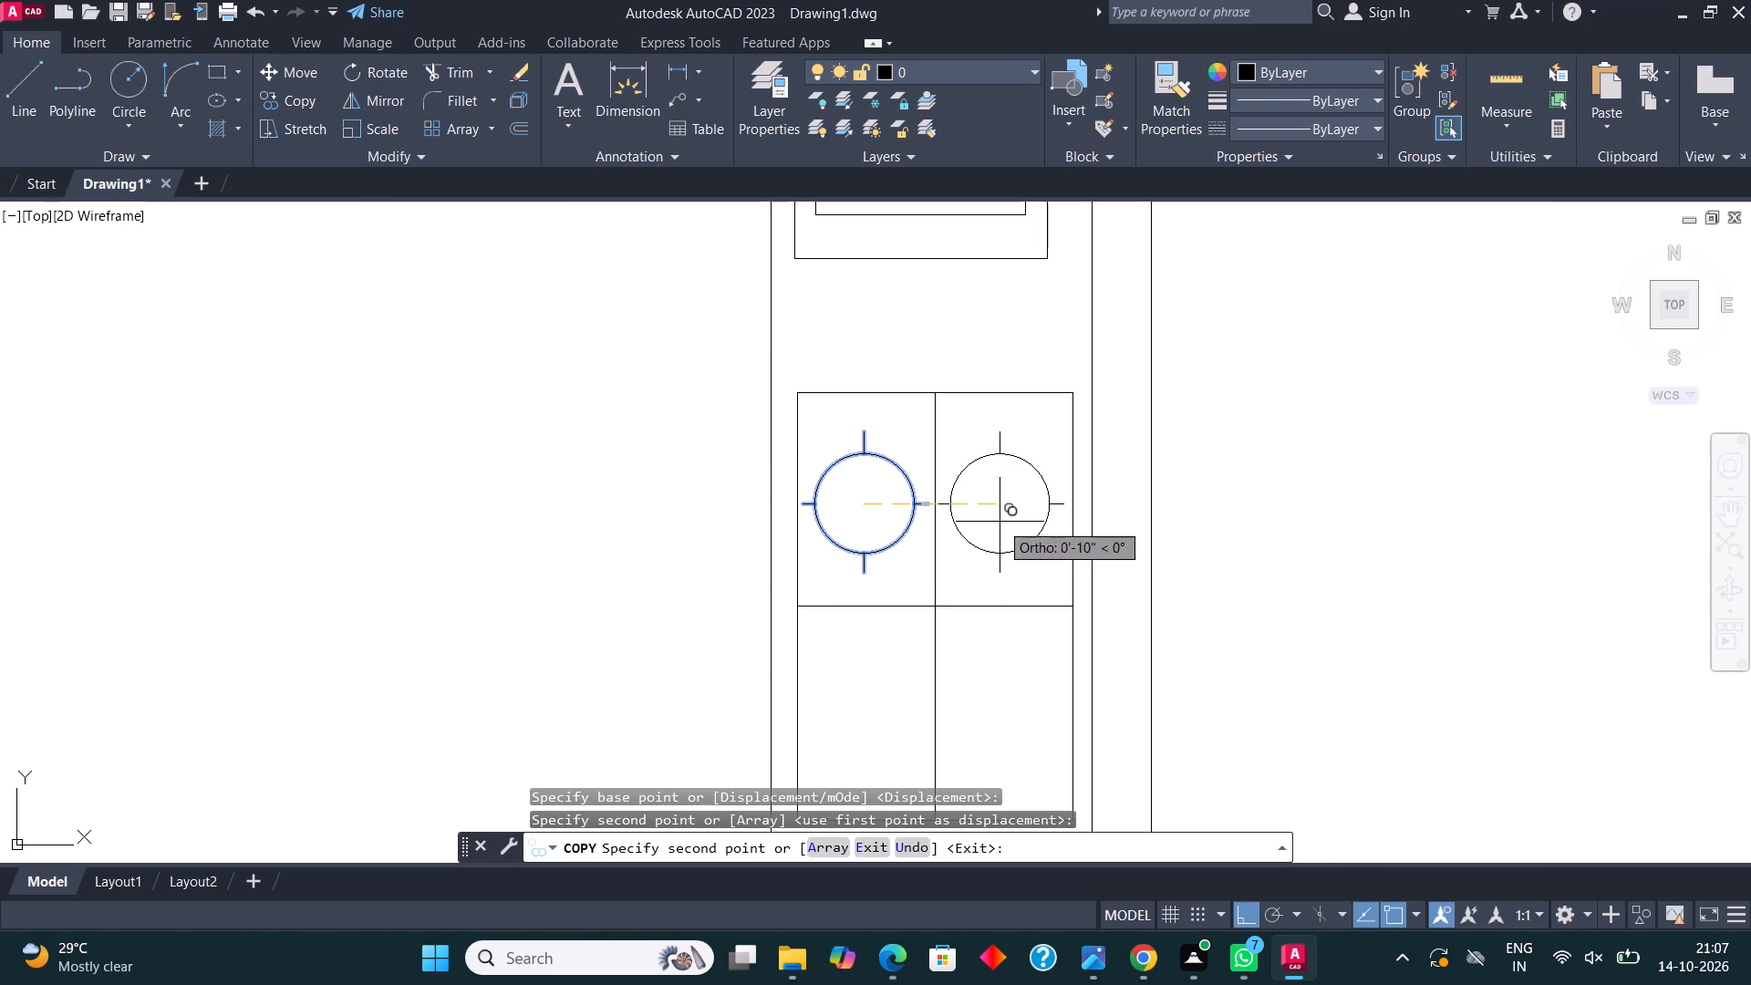
middle_click_drag(867, 694, 879, 620)
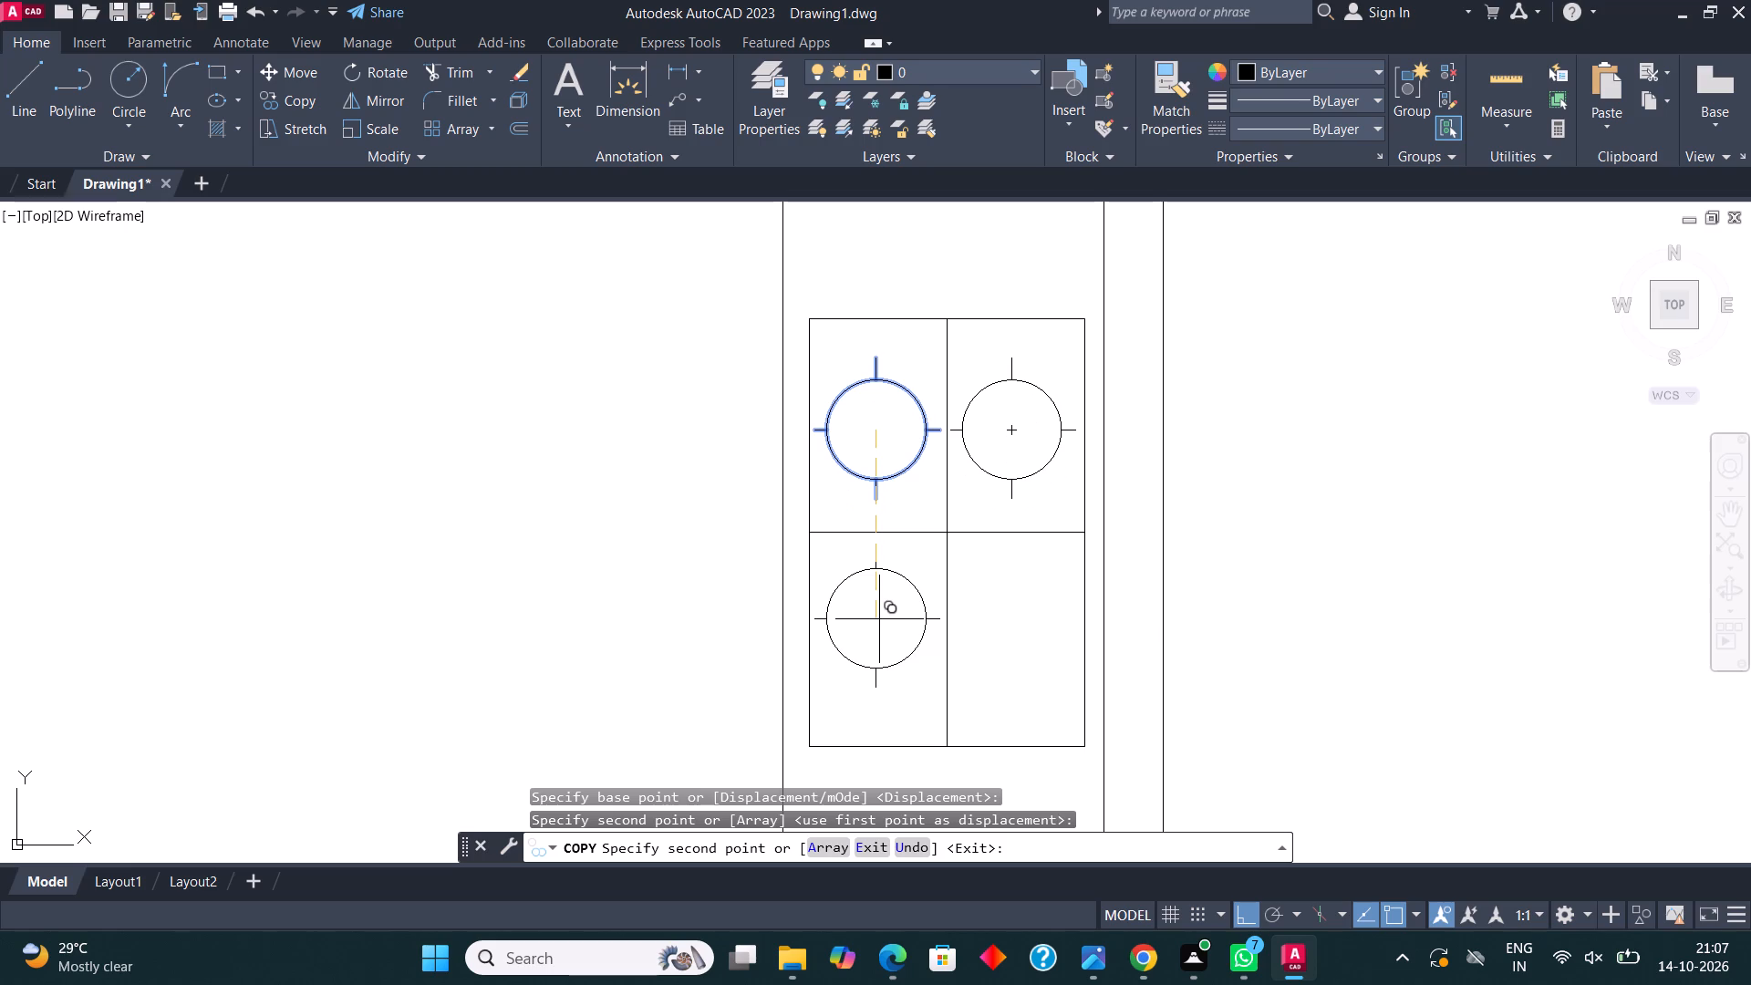
left_click(880, 630)
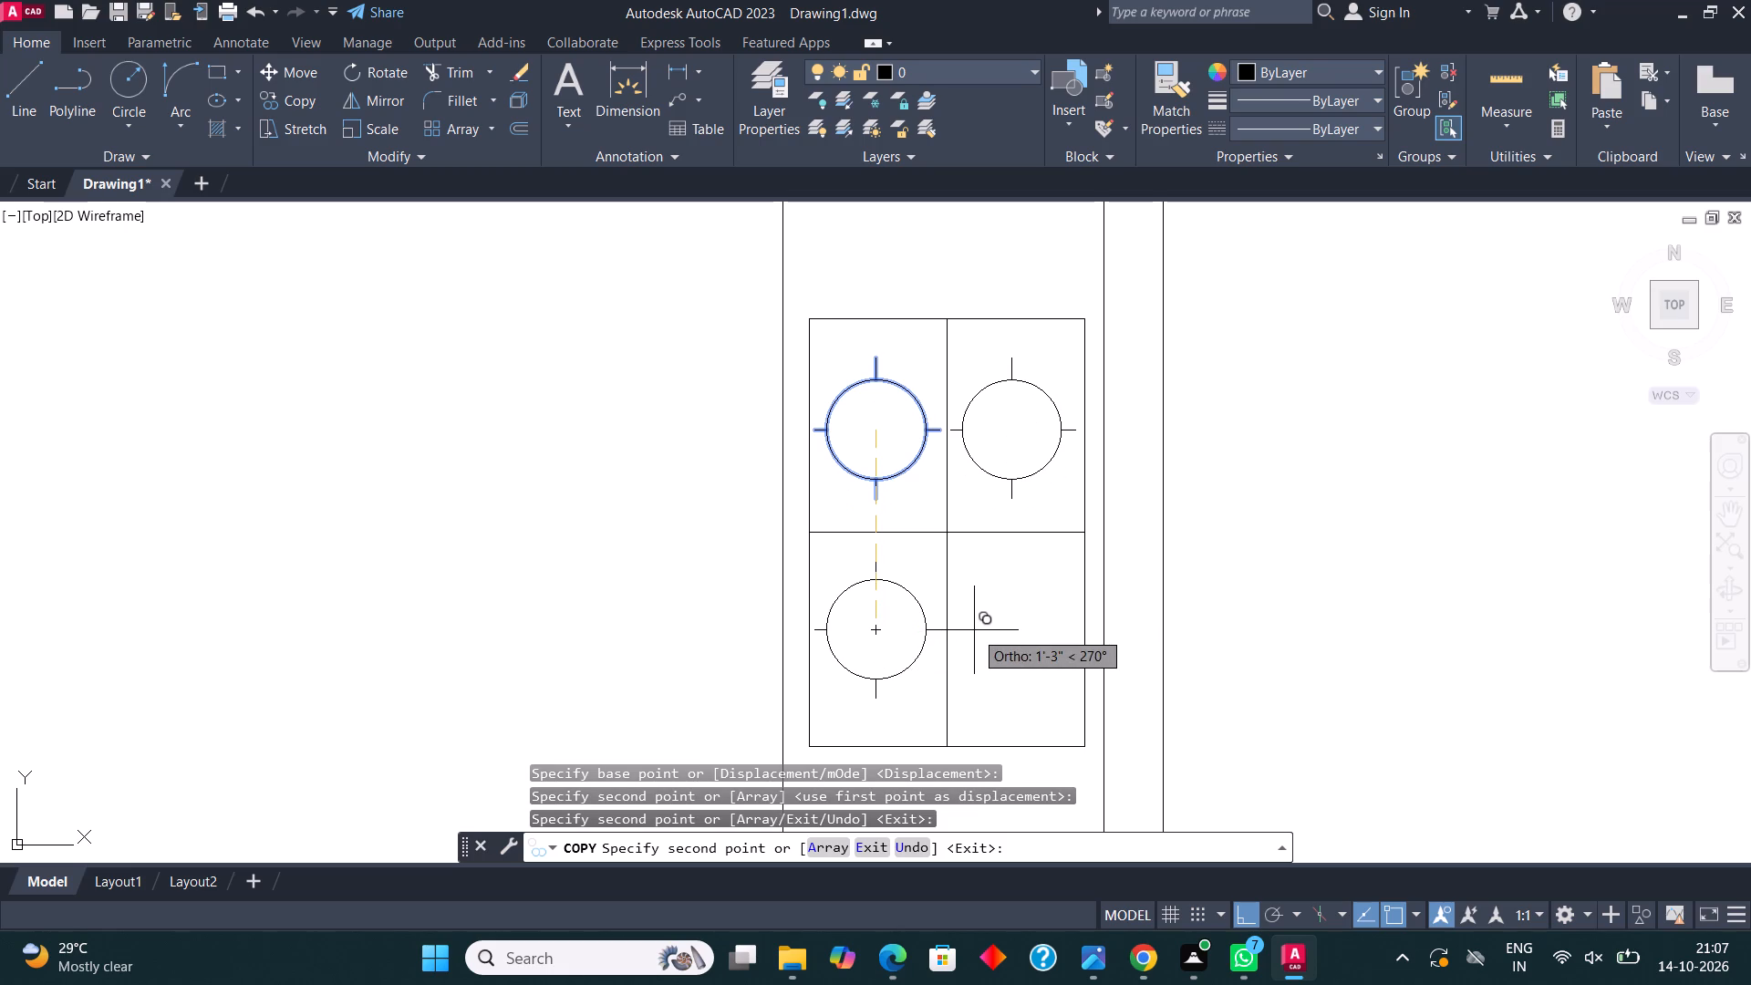
key("F8")
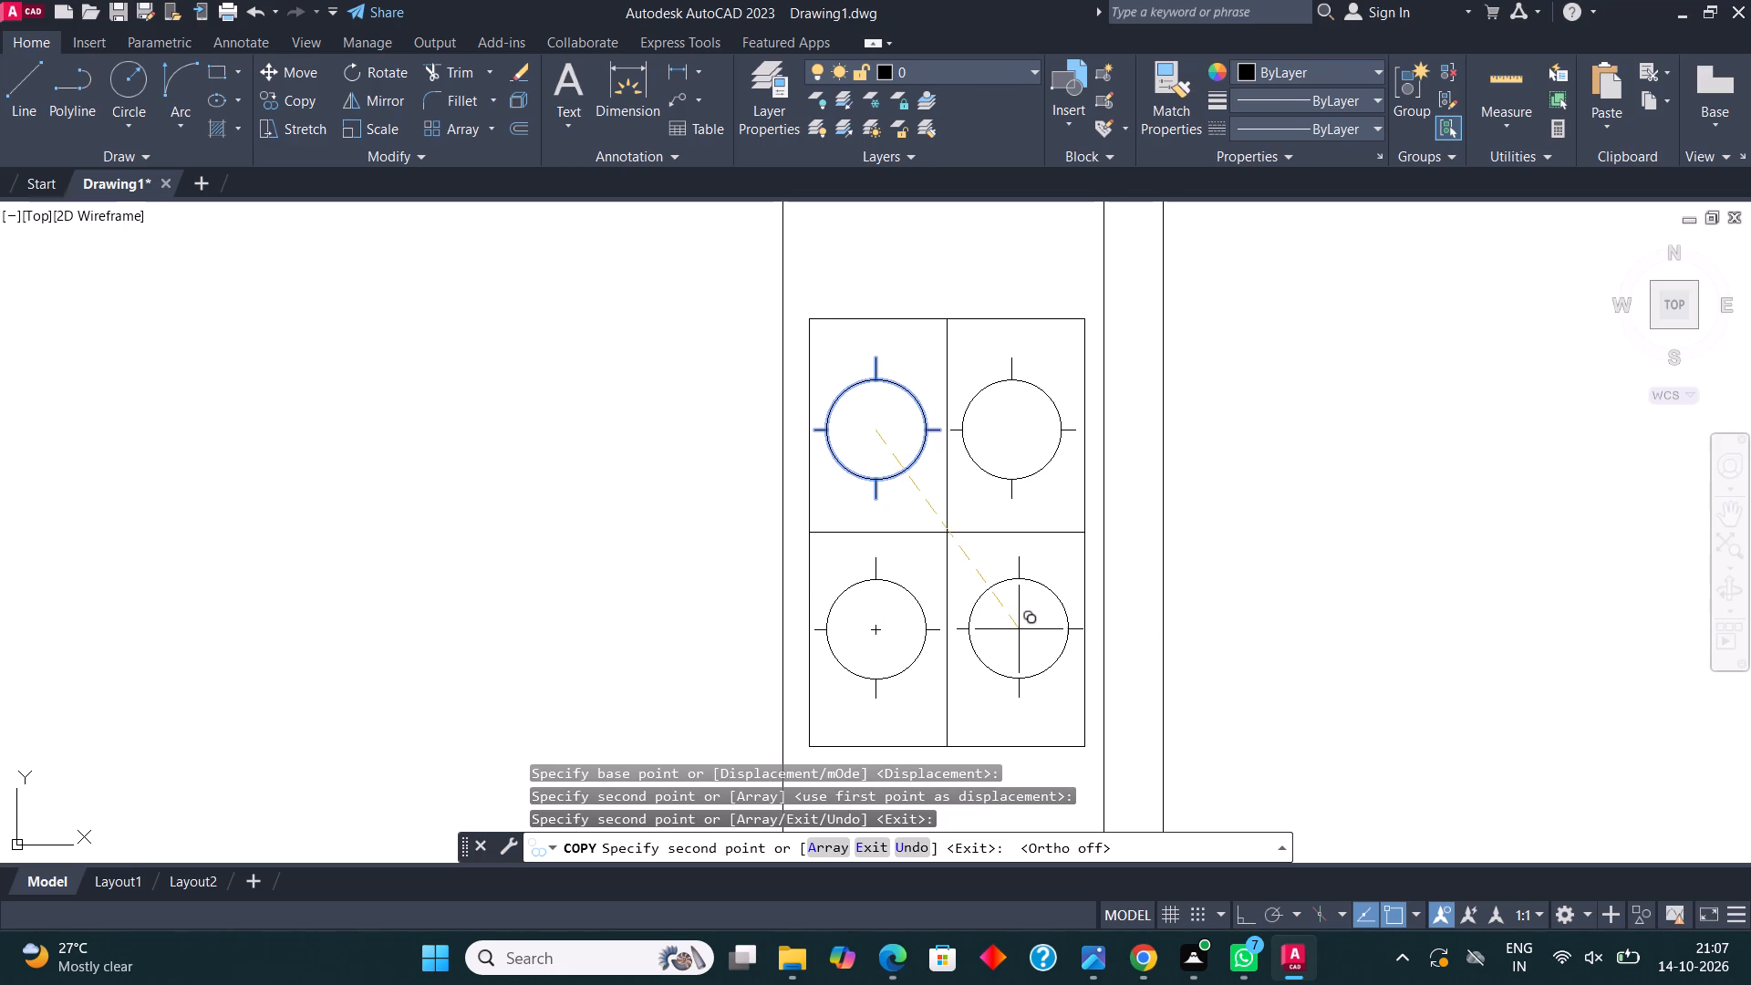
scroll(1013, 636, "up", 2)
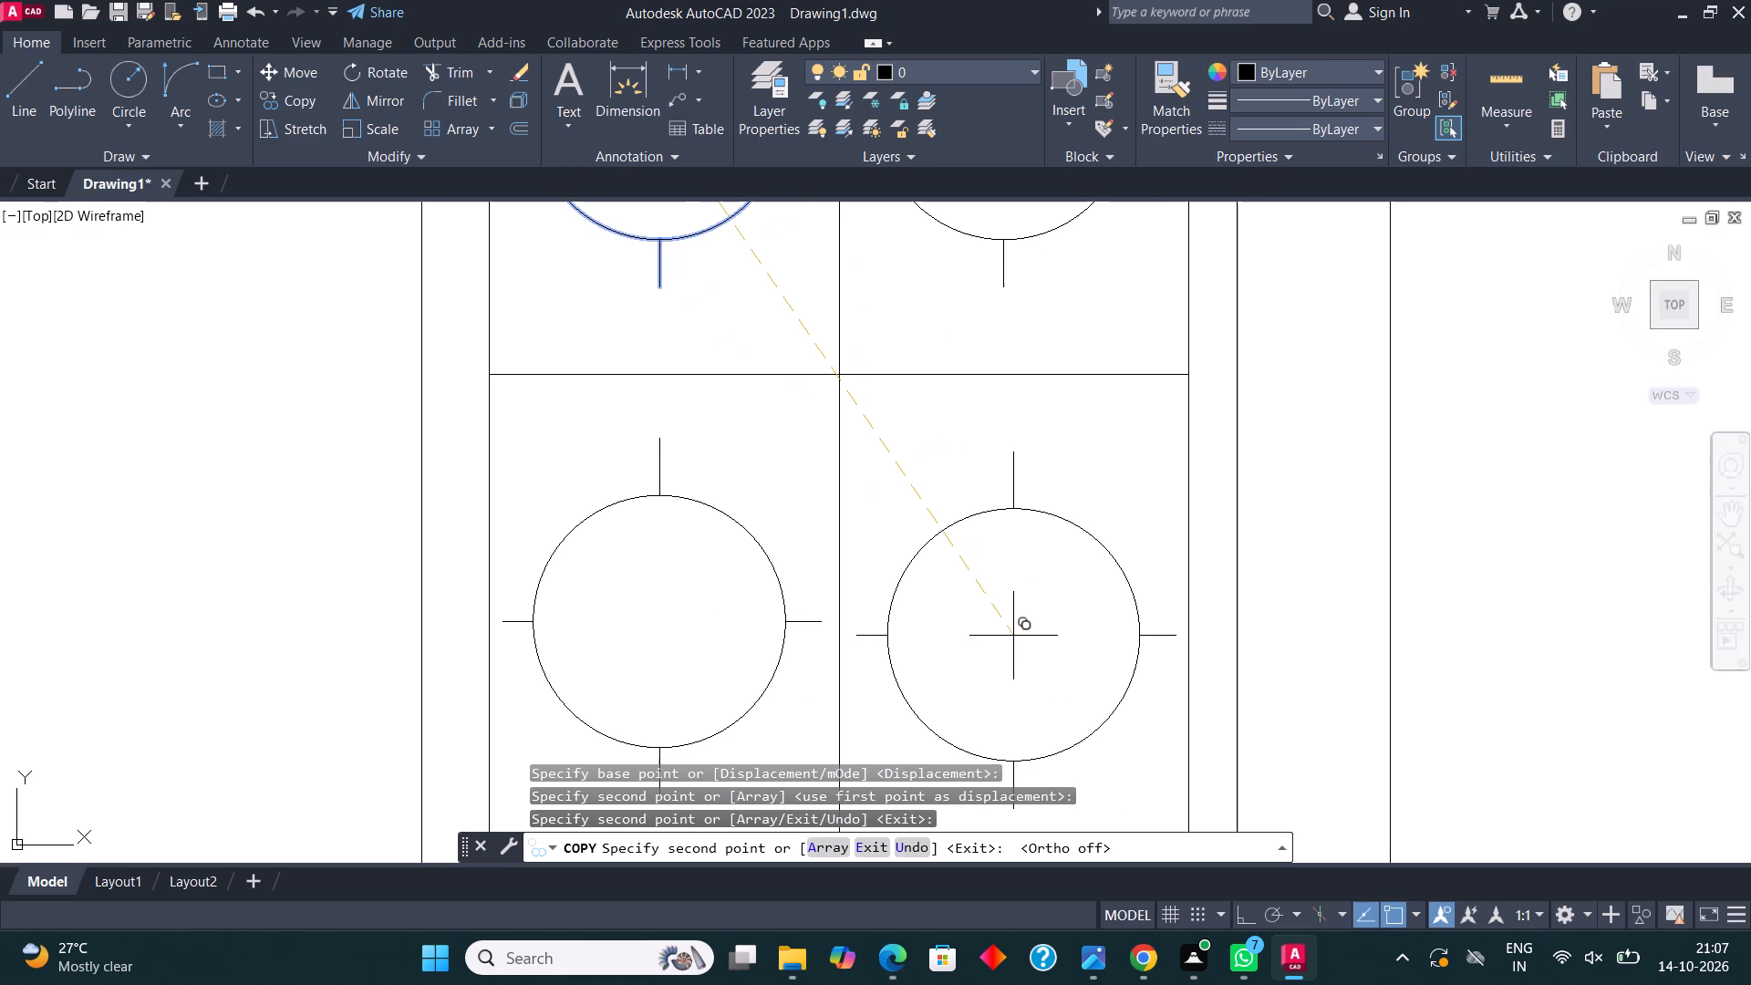
scroll(1013, 636, "up", 1)
left_click(1010, 617)
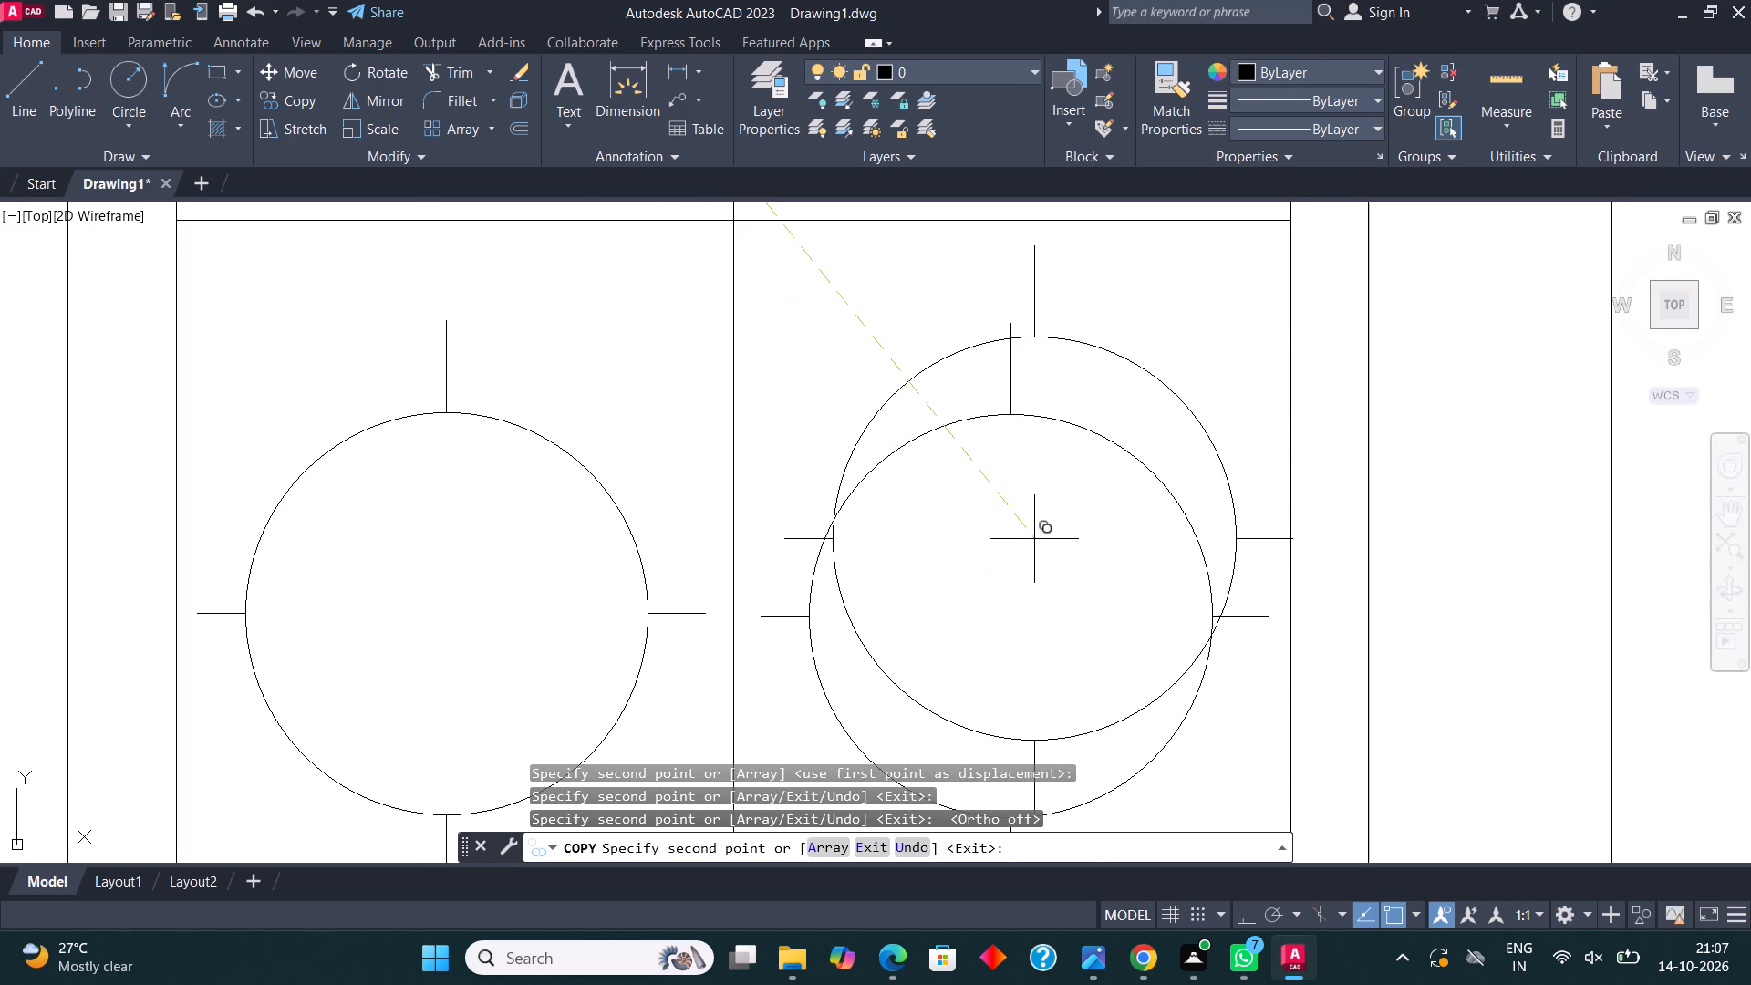
key("Escape")
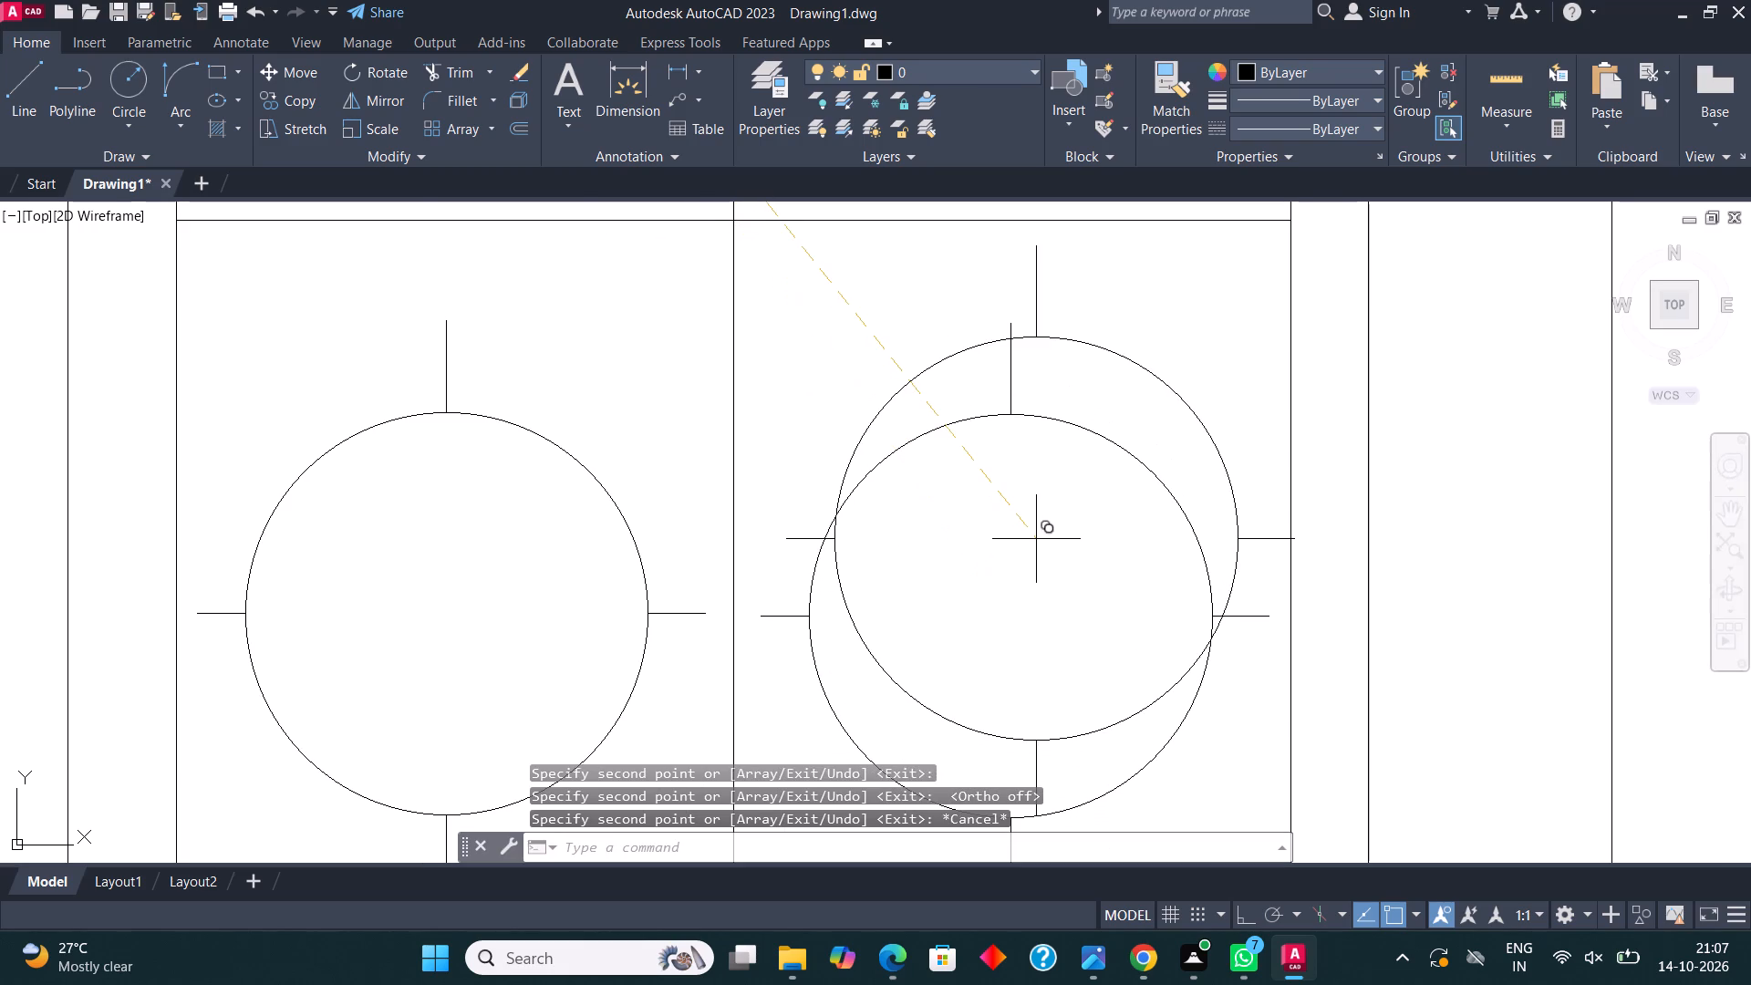
Draw two lines across the kitchen's bottom wall, one at the lower partition's right face and one just left of the counter's front edge.
scroll(938, 545, "down", 1)
middle_click_drag(938, 576, 990, 576)
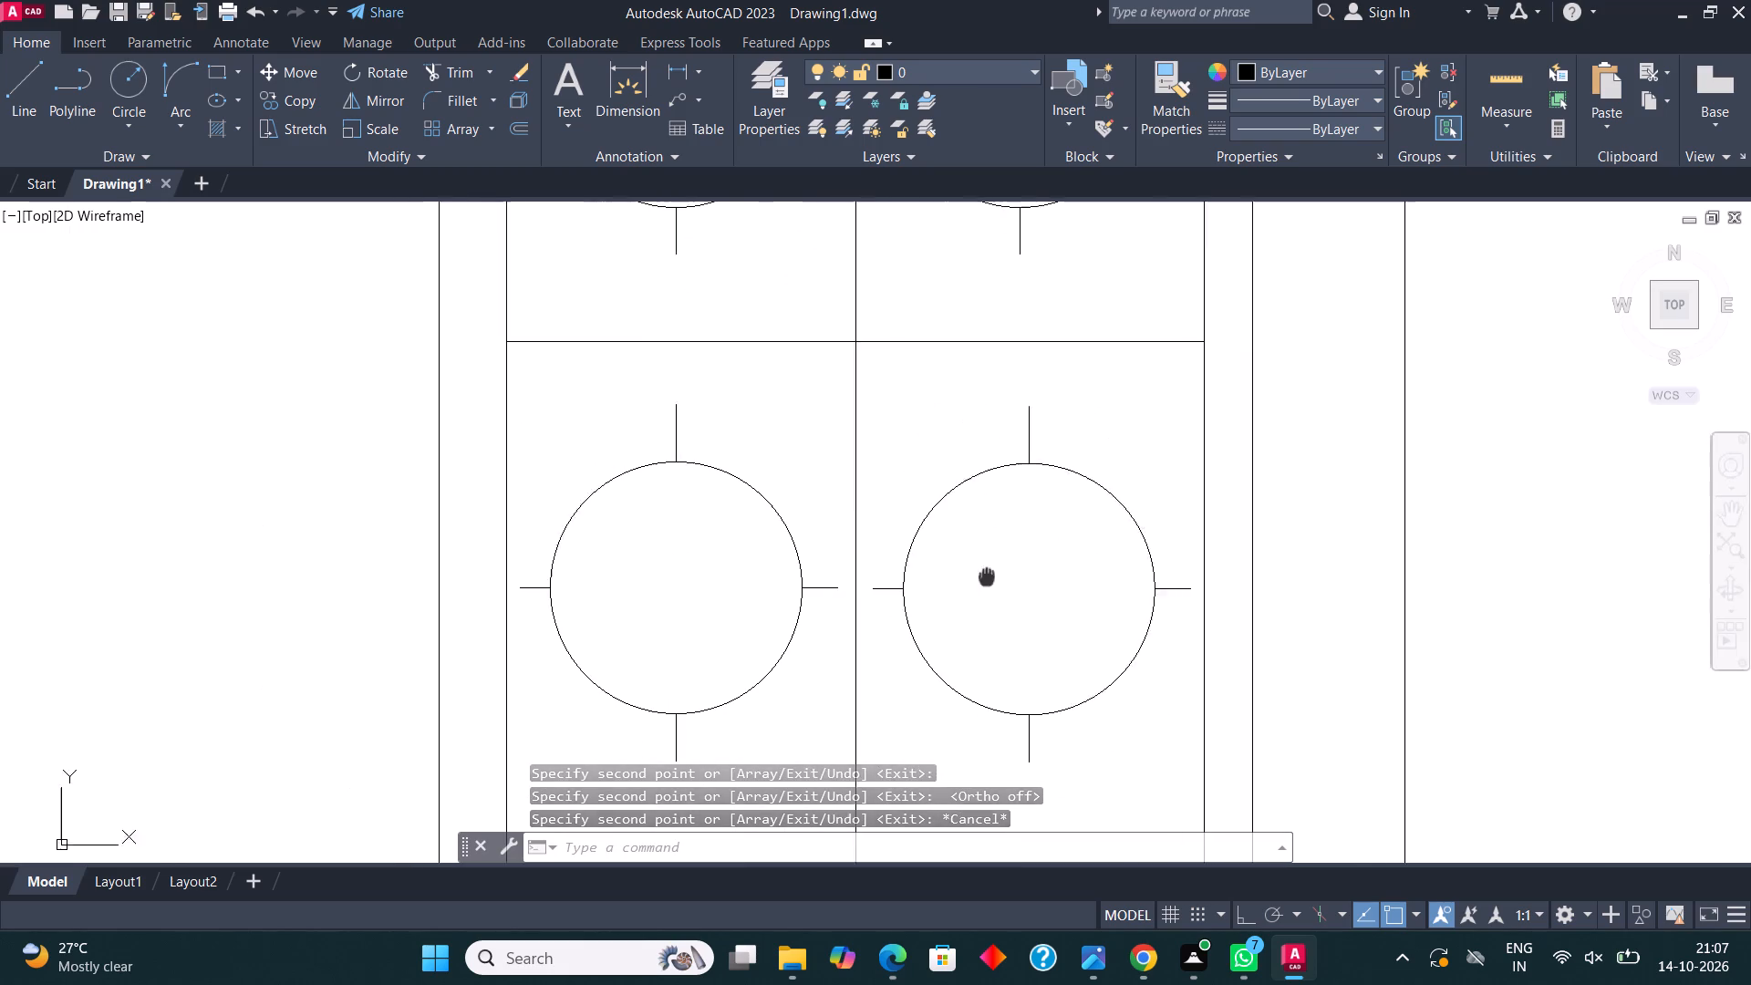
middle_click_drag(990, 576, 1153, 410)
scroll(1103, 540, "down", 5)
middle_click_drag(1094, 584, 1130, 550)
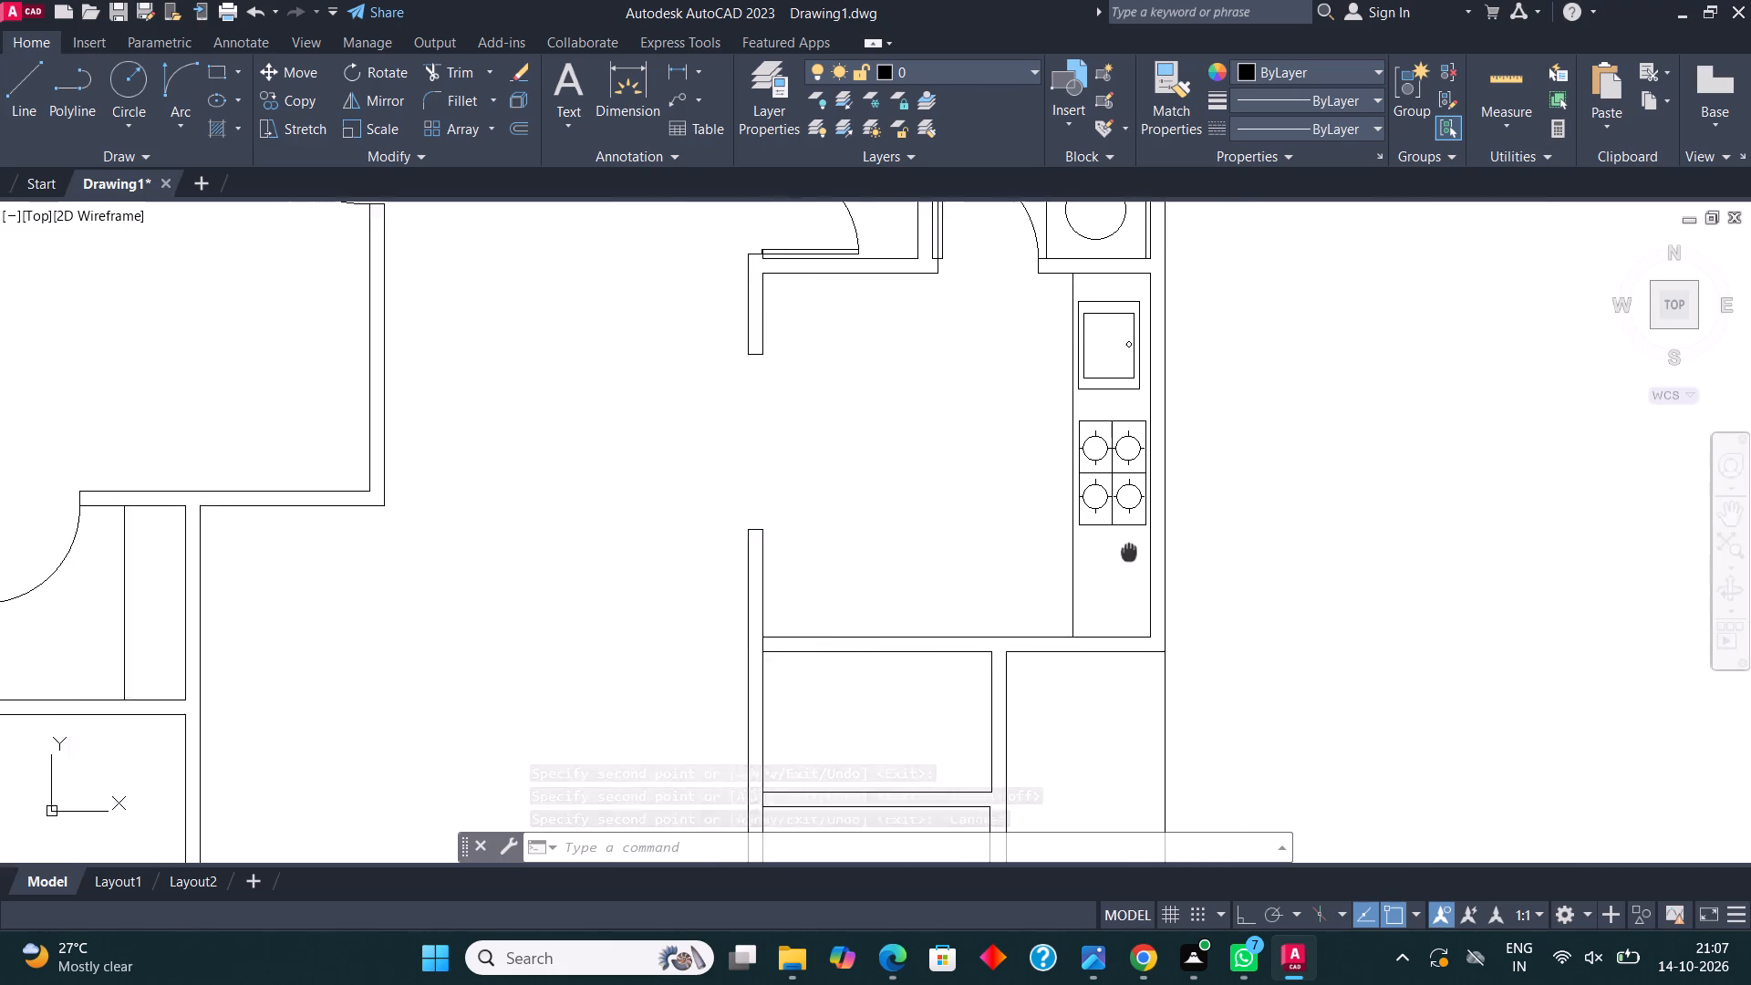
middle_click_drag(1130, 550, 1180, 544)
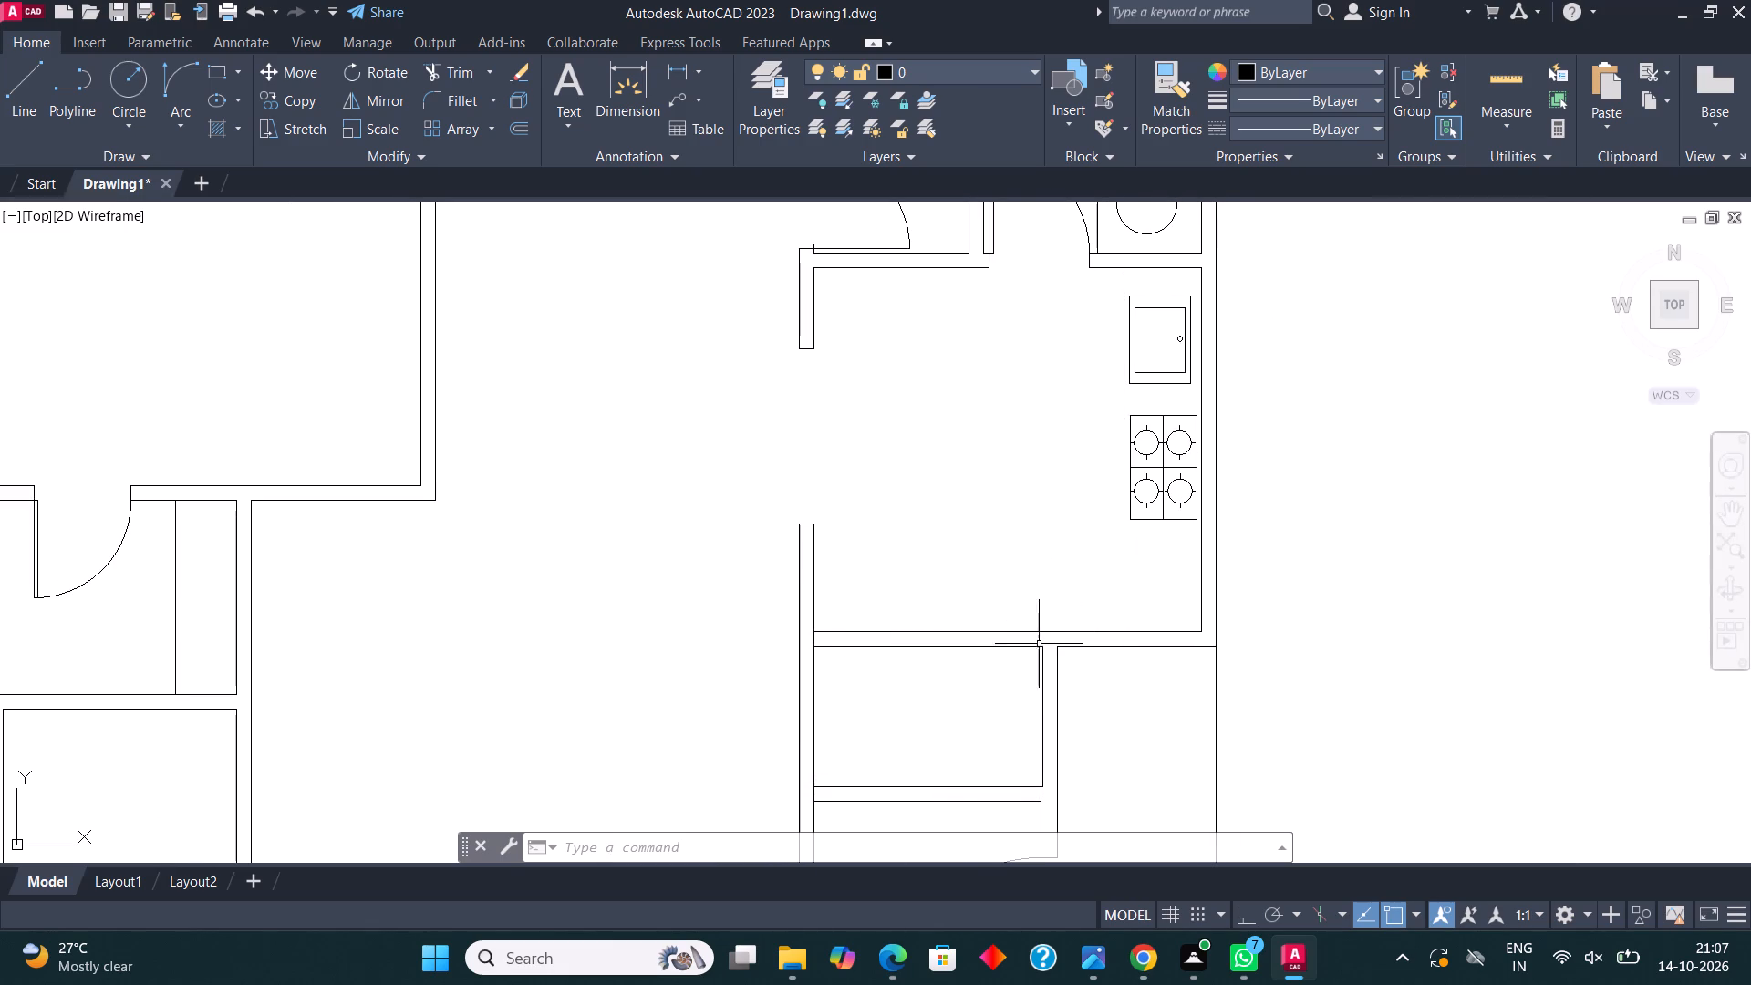
scroll(1083, 650, "up", 2)
left_click(18, 80)
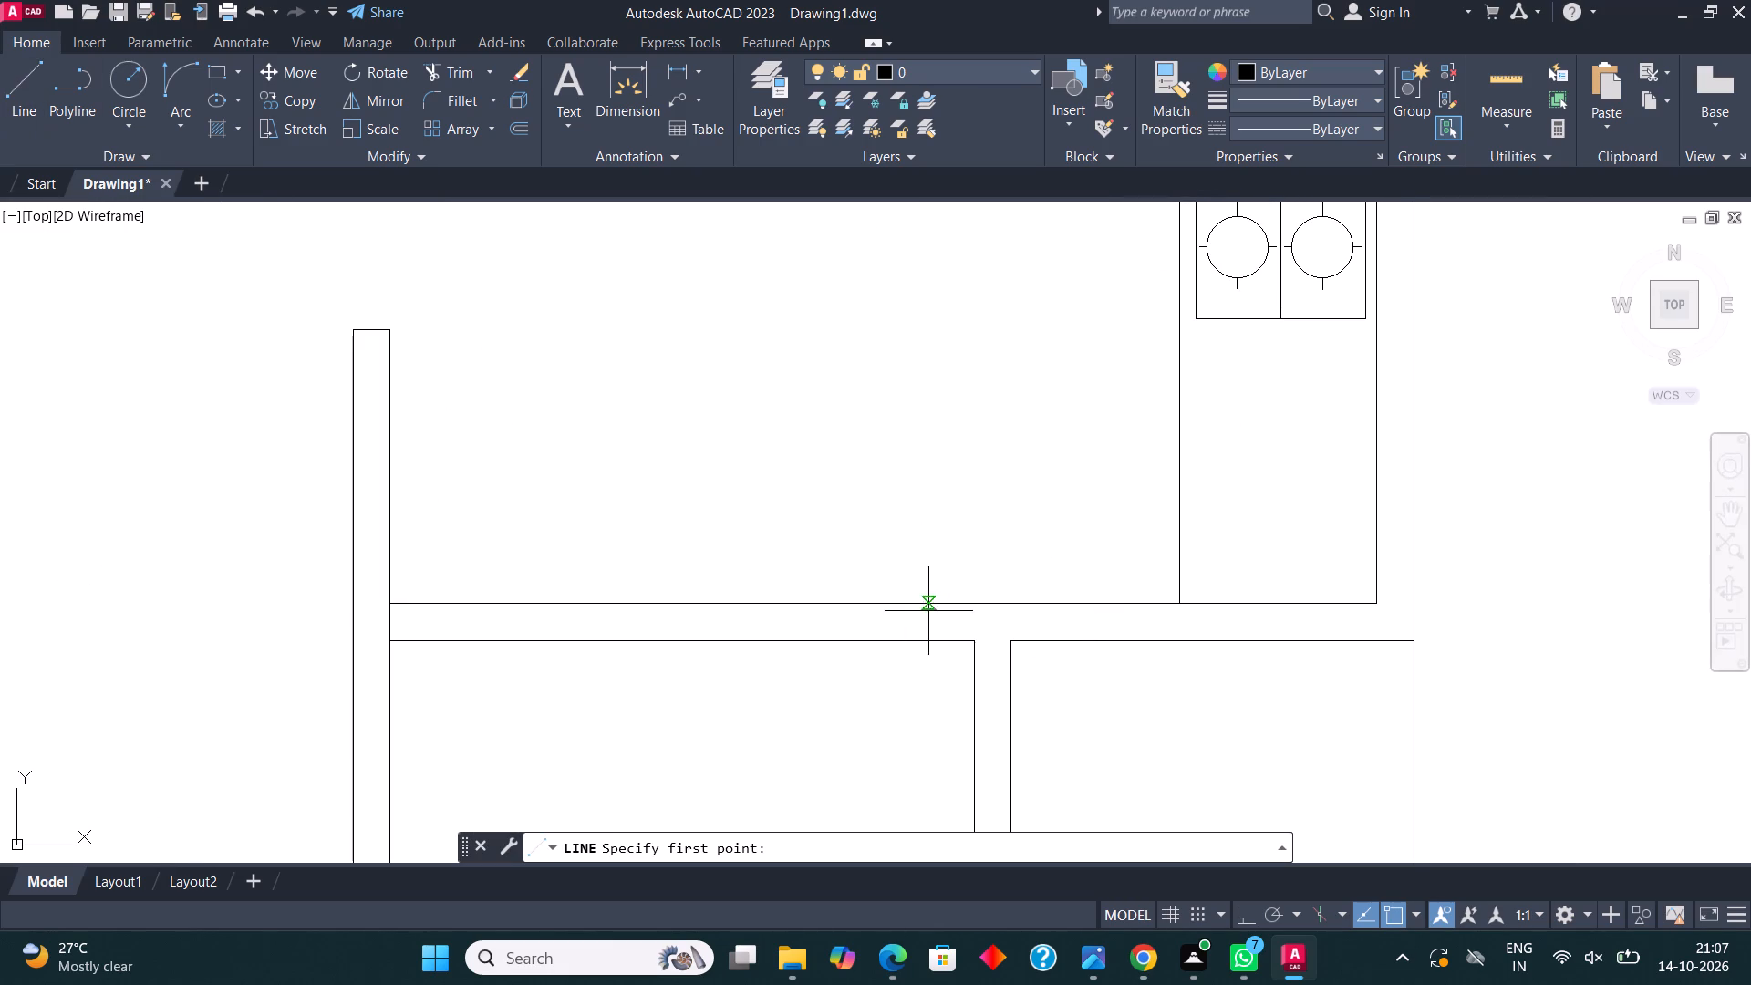
left_click(1005, 642)
left_click(1011, 604)
key("Escape")
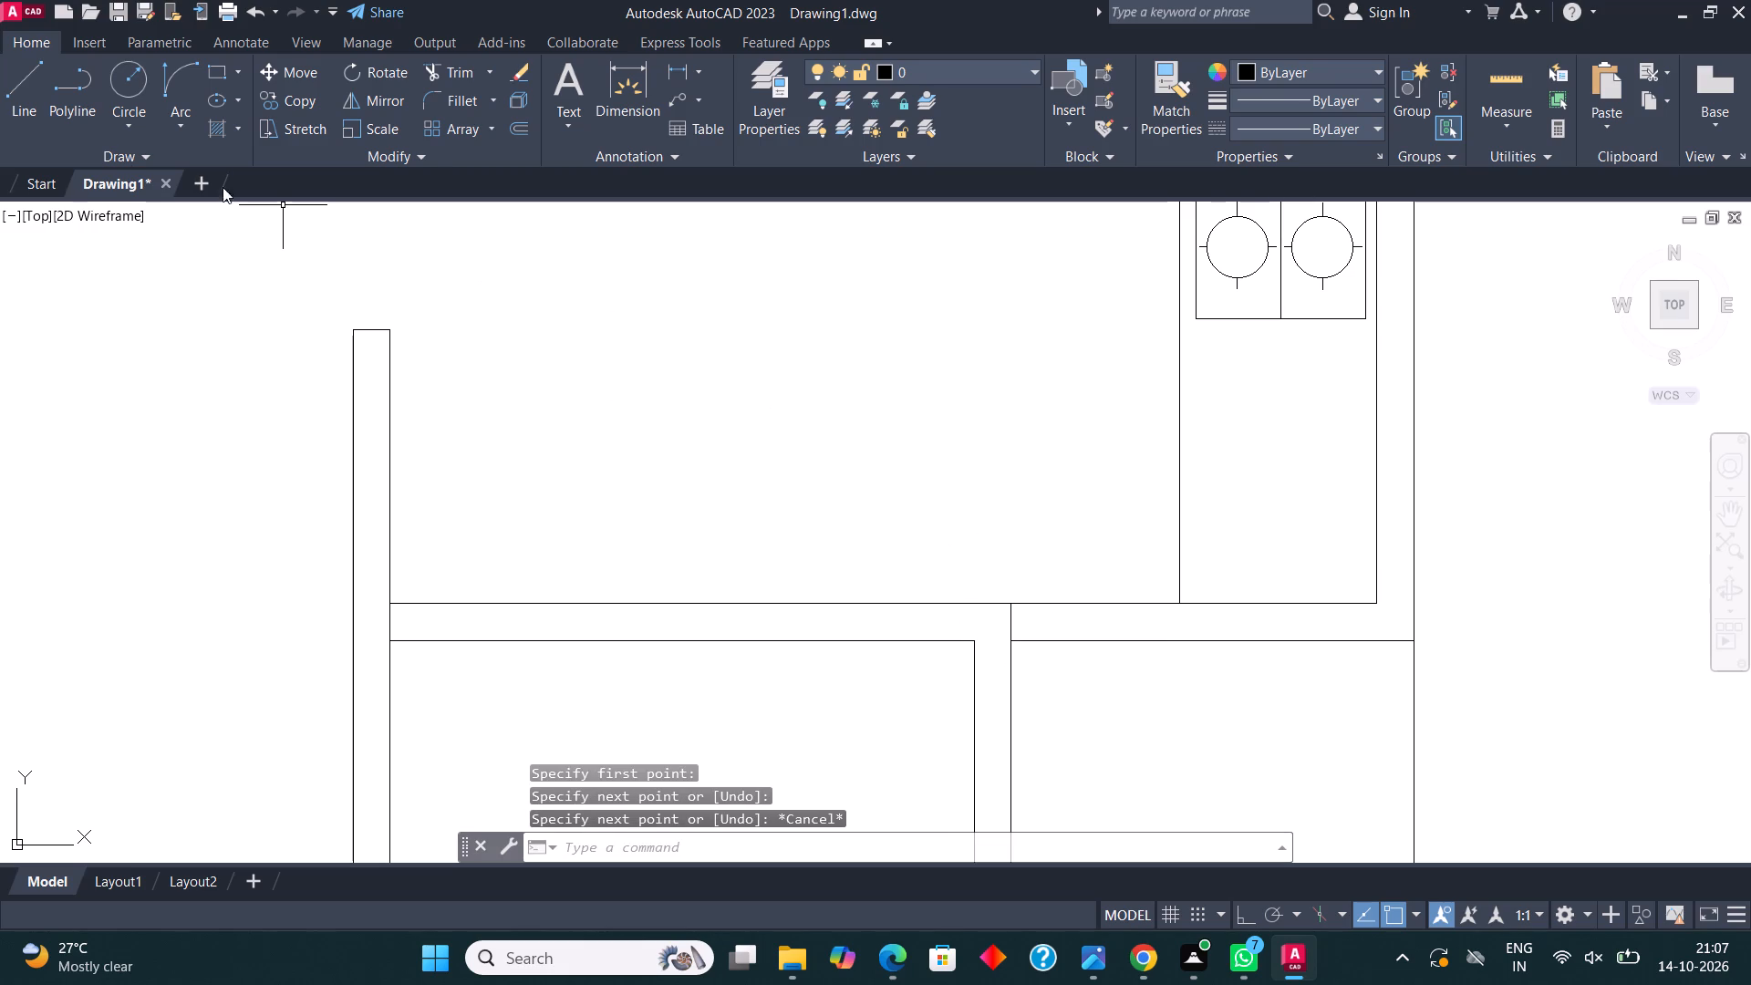
left_click(10, 80)
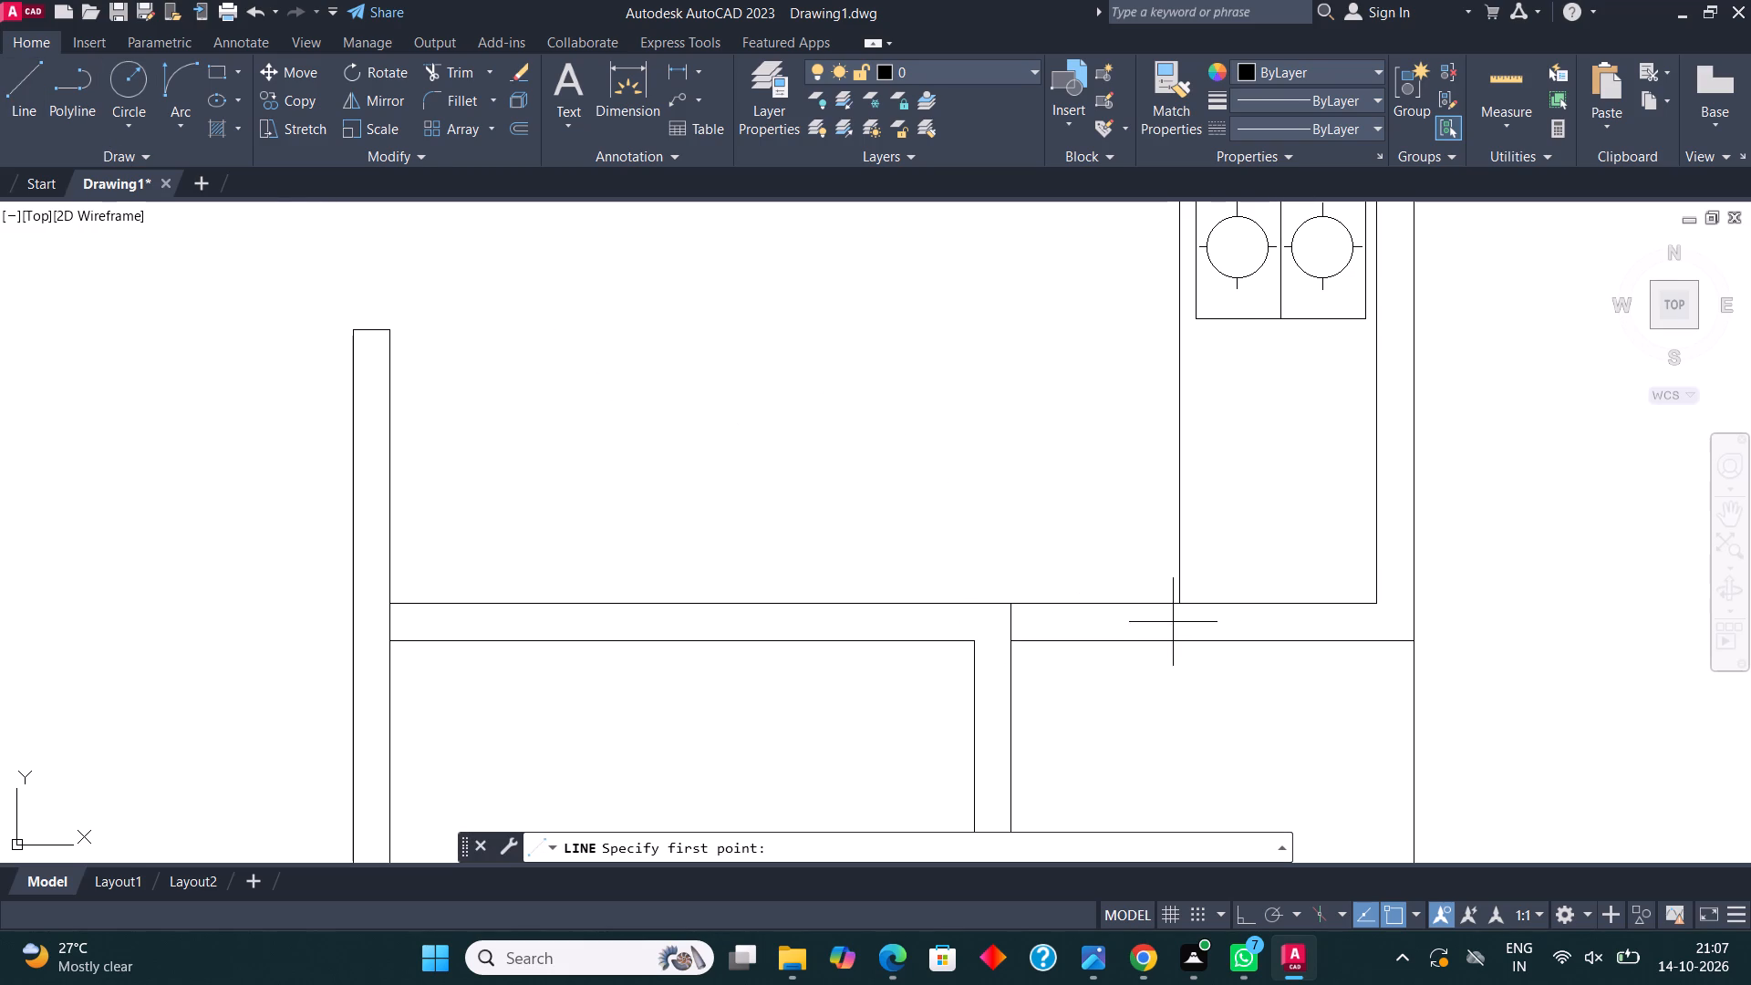
left_click(1163, 605)
left_click(1163, 643)
key("Escape")
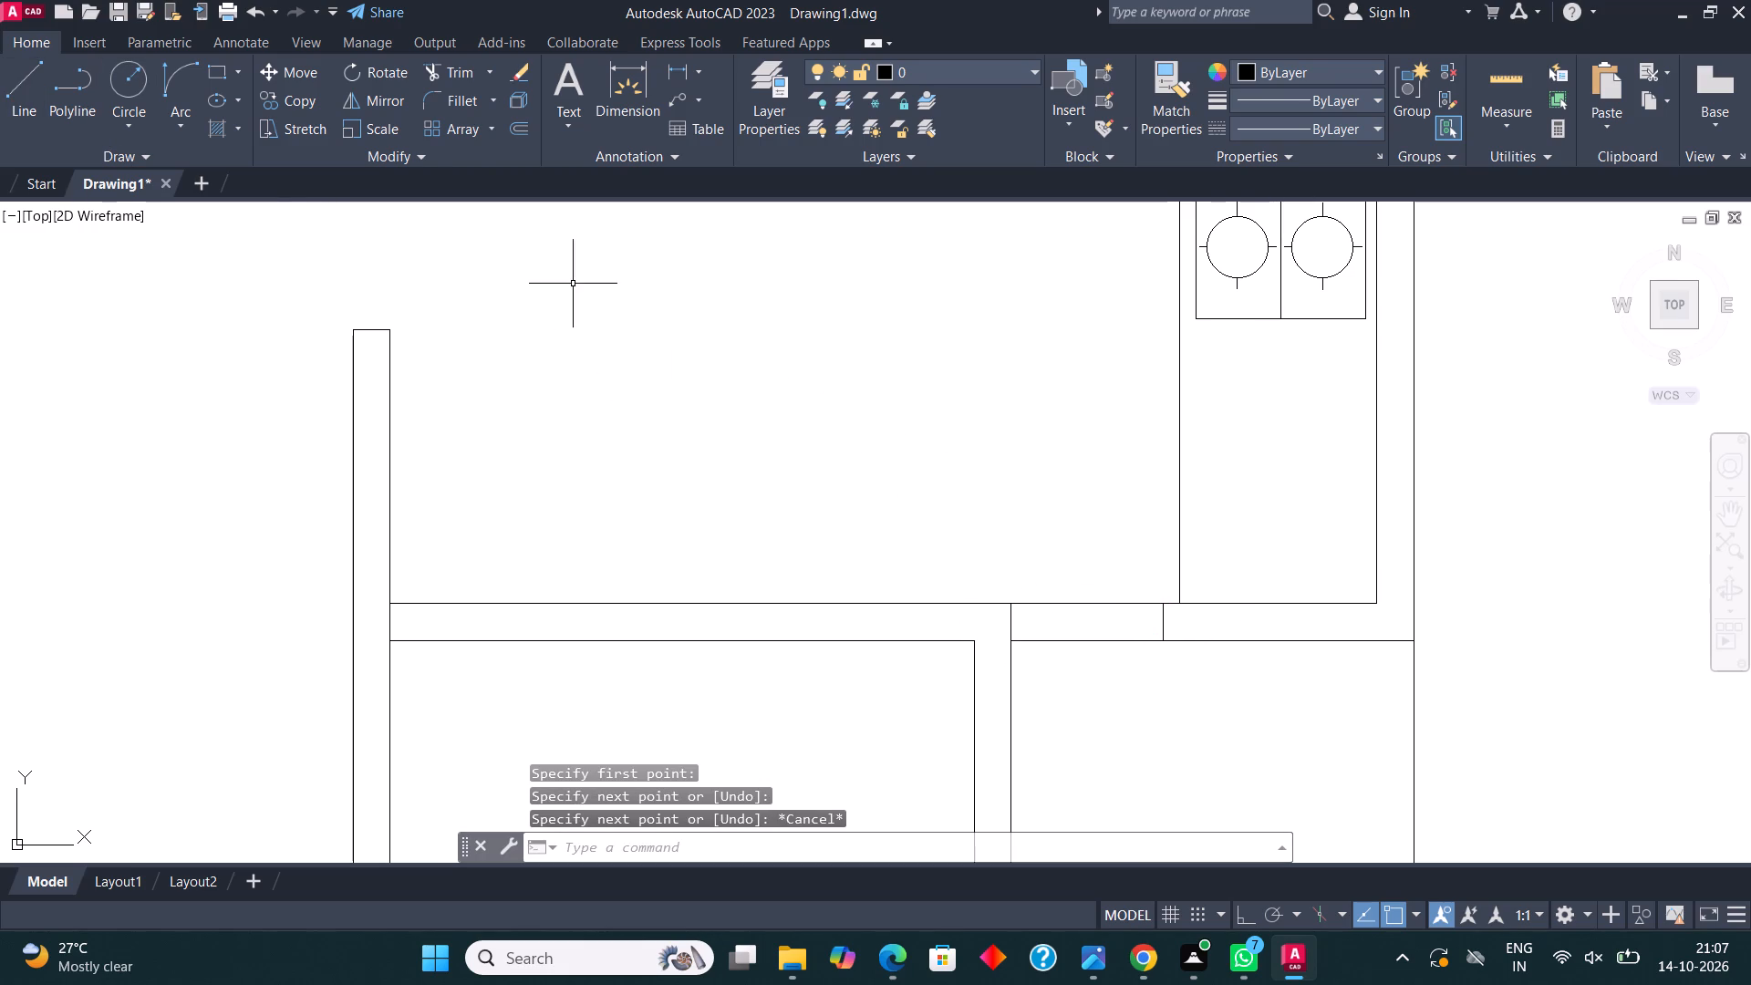
Trim both wall lines between the two new cross lines to cut an opening in the kitchen's bottom wall.
left_click(441, 58)
left_click(449, 66)
left_click_drag(1017, 493, 1025, 542)
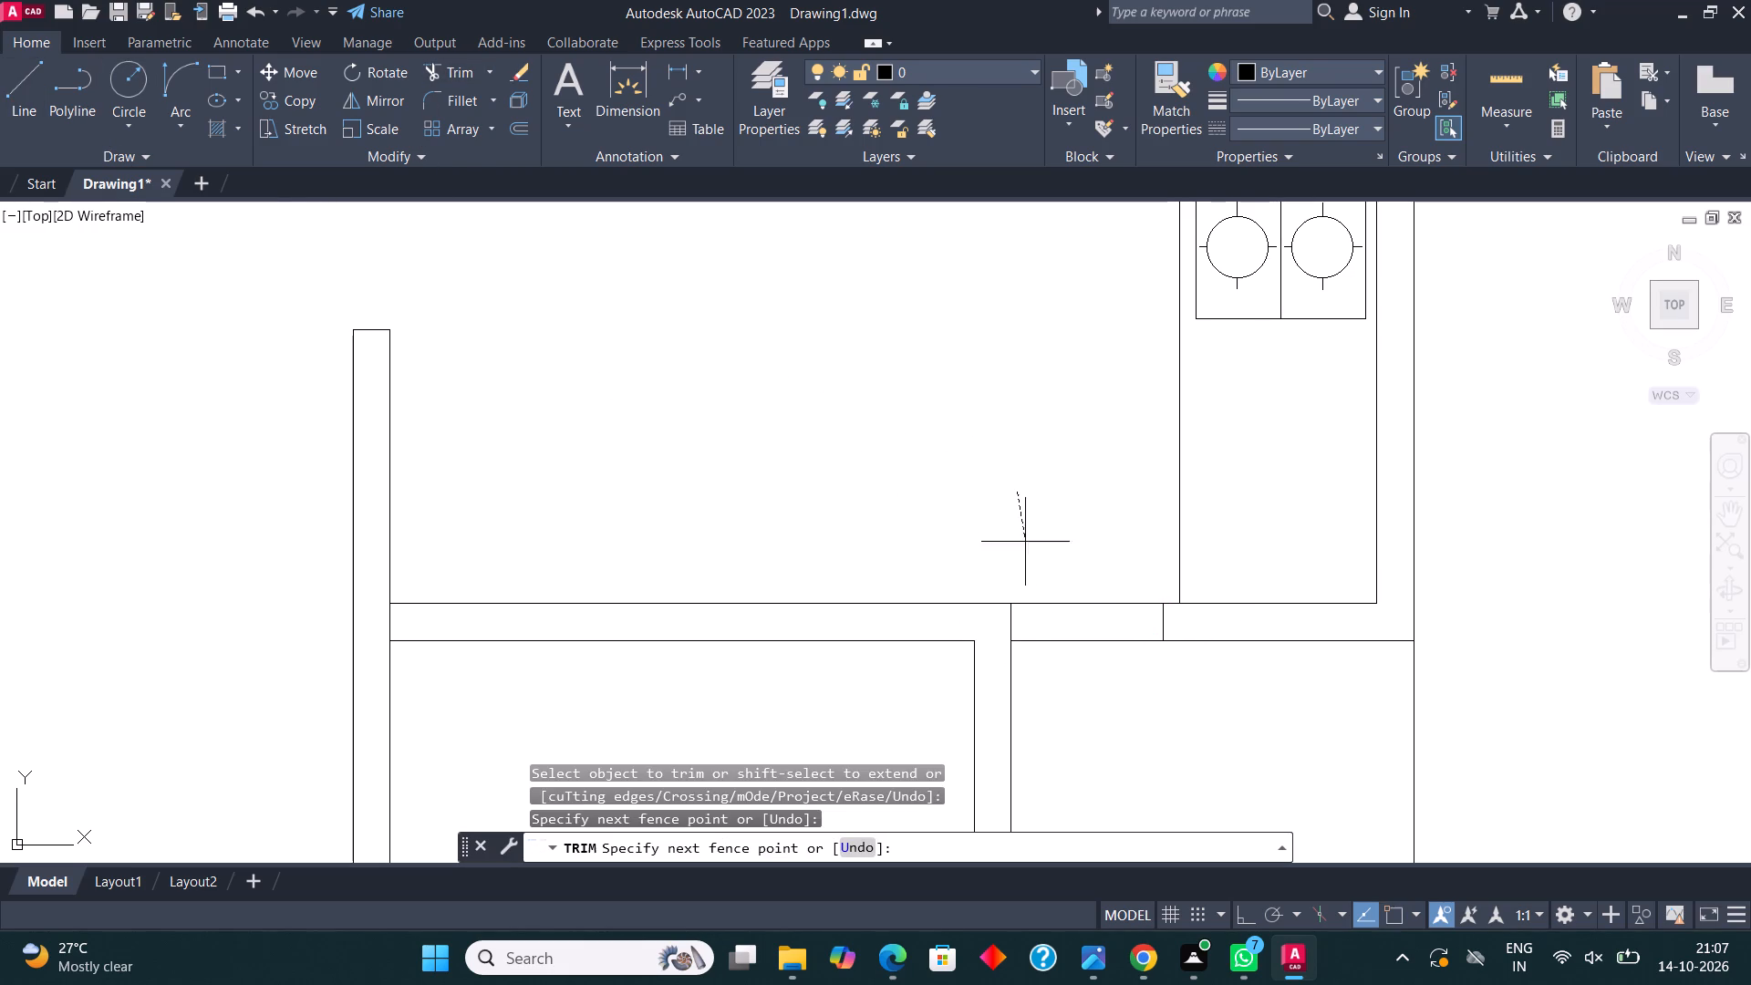
left_click_drag(1025, 542, 1048, 677)
key("Escape")
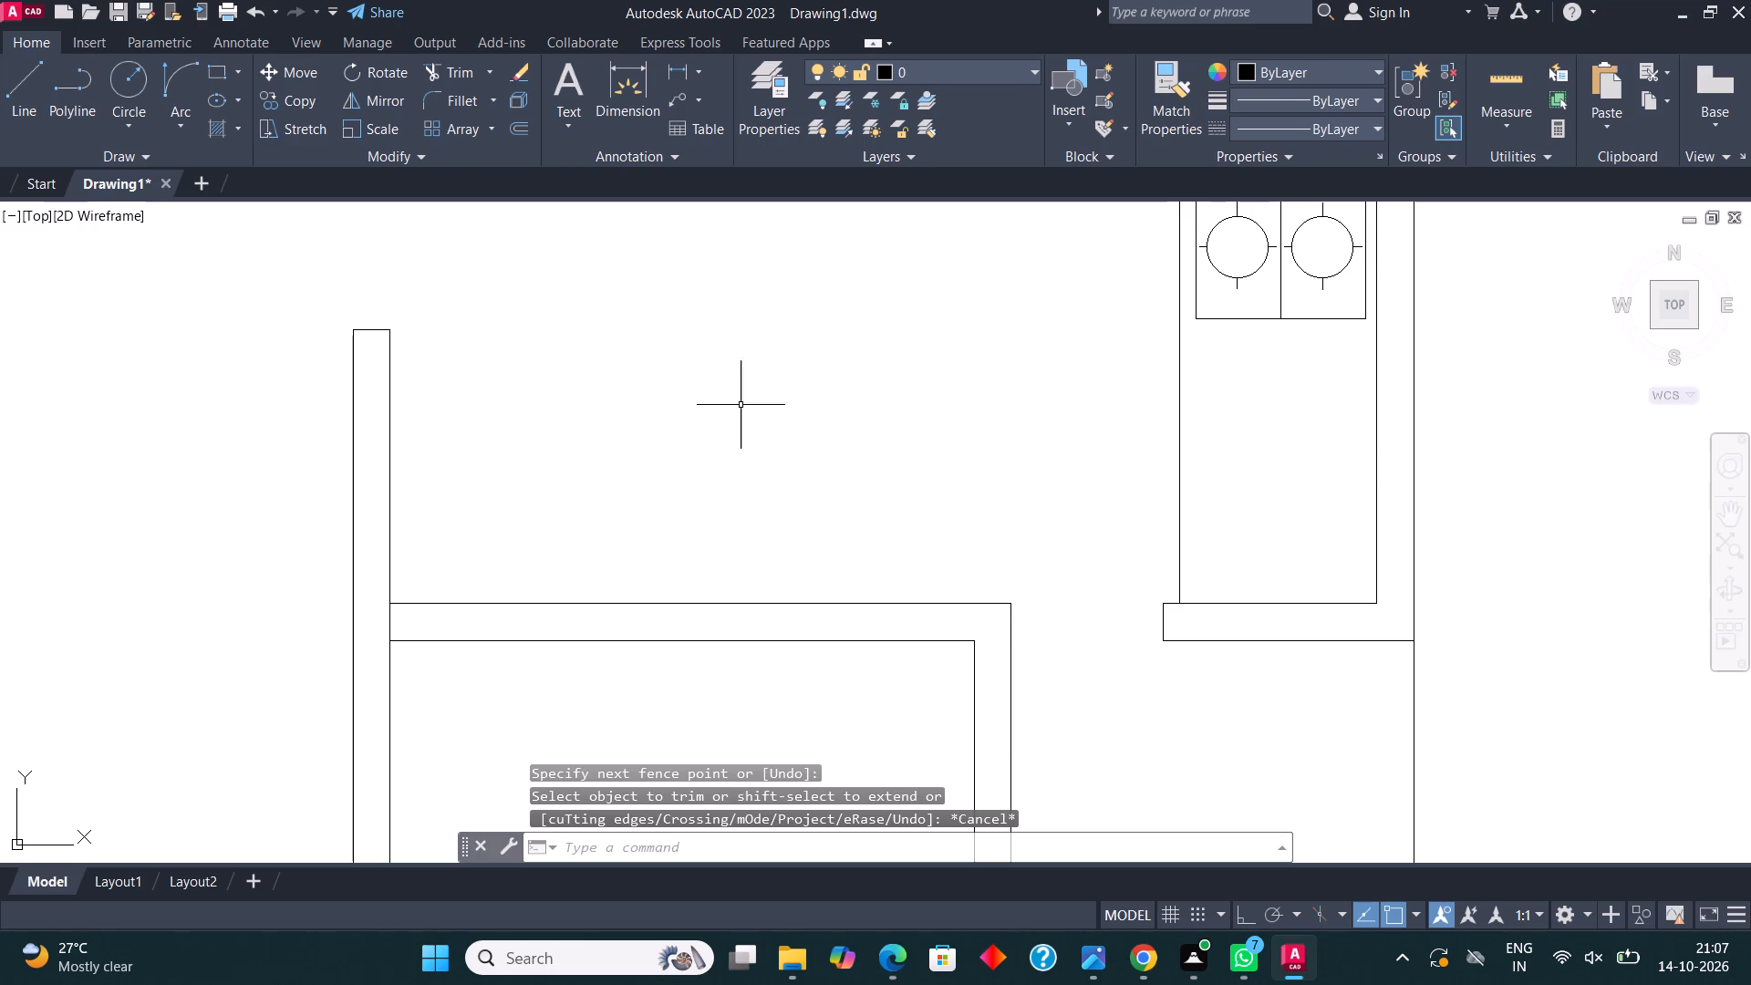
Draw a rectangular counter along the upper face of the kitchen's bottom wall, from the wall's outer corner to the kitchen partition.
left_click(212, 64)
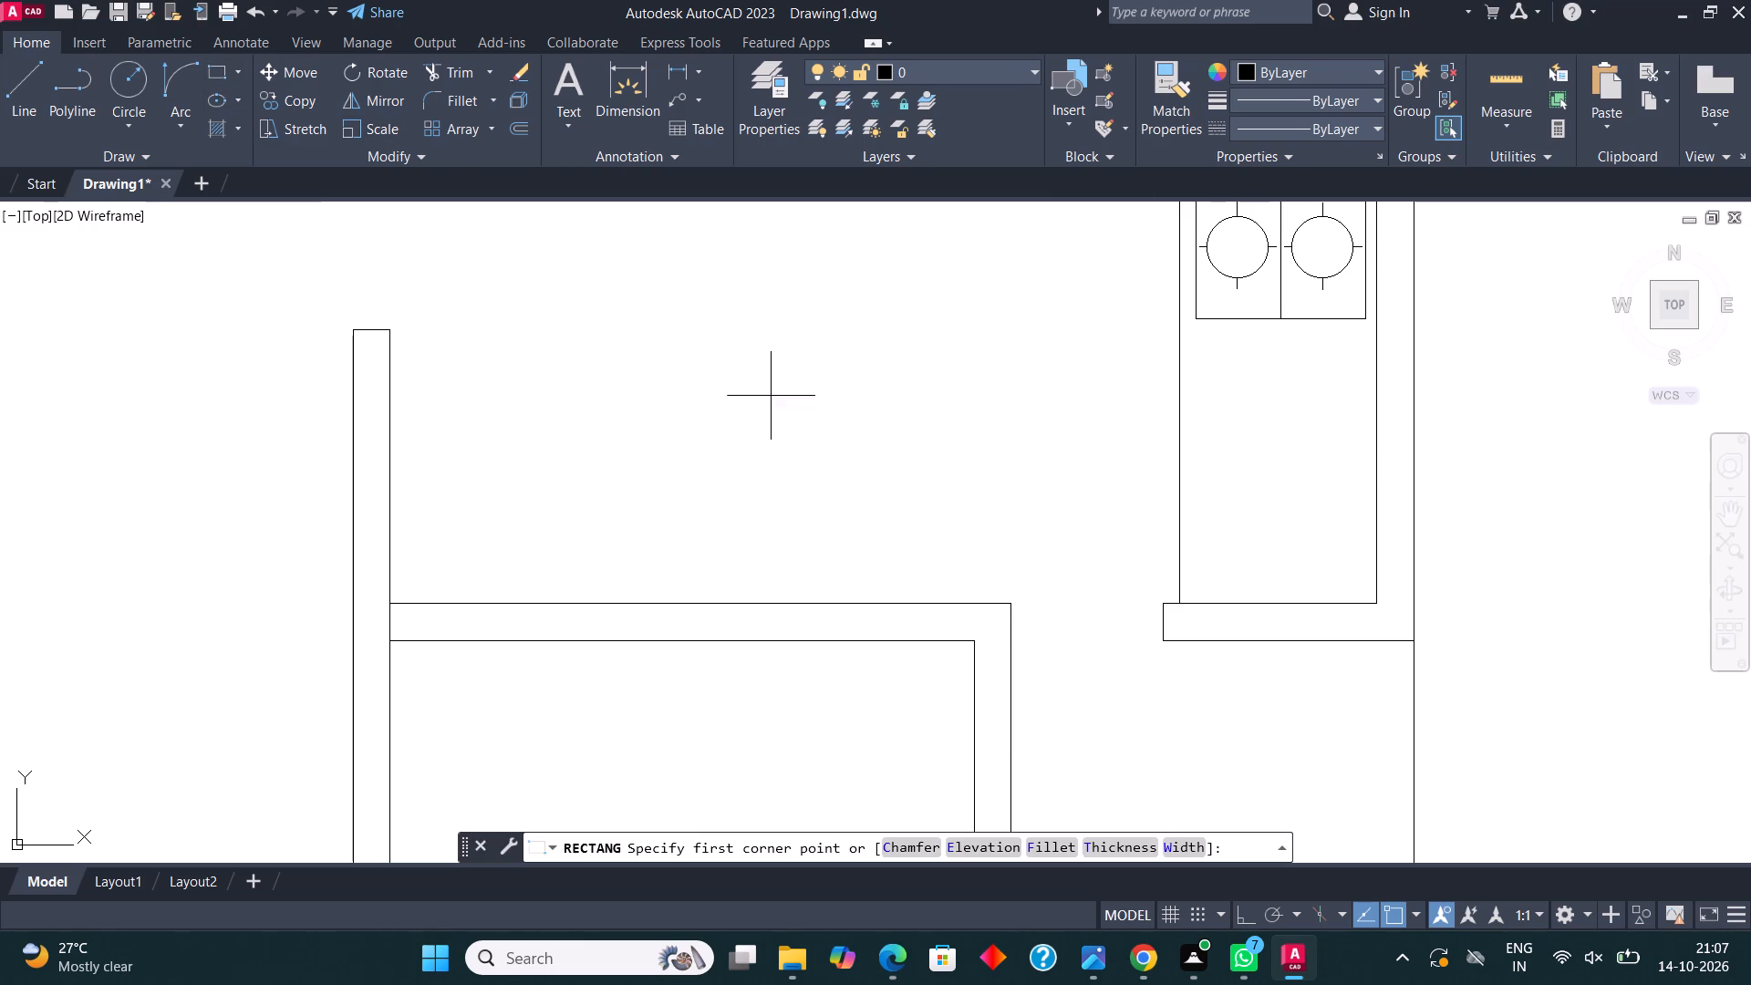
left_click(1013, 596)
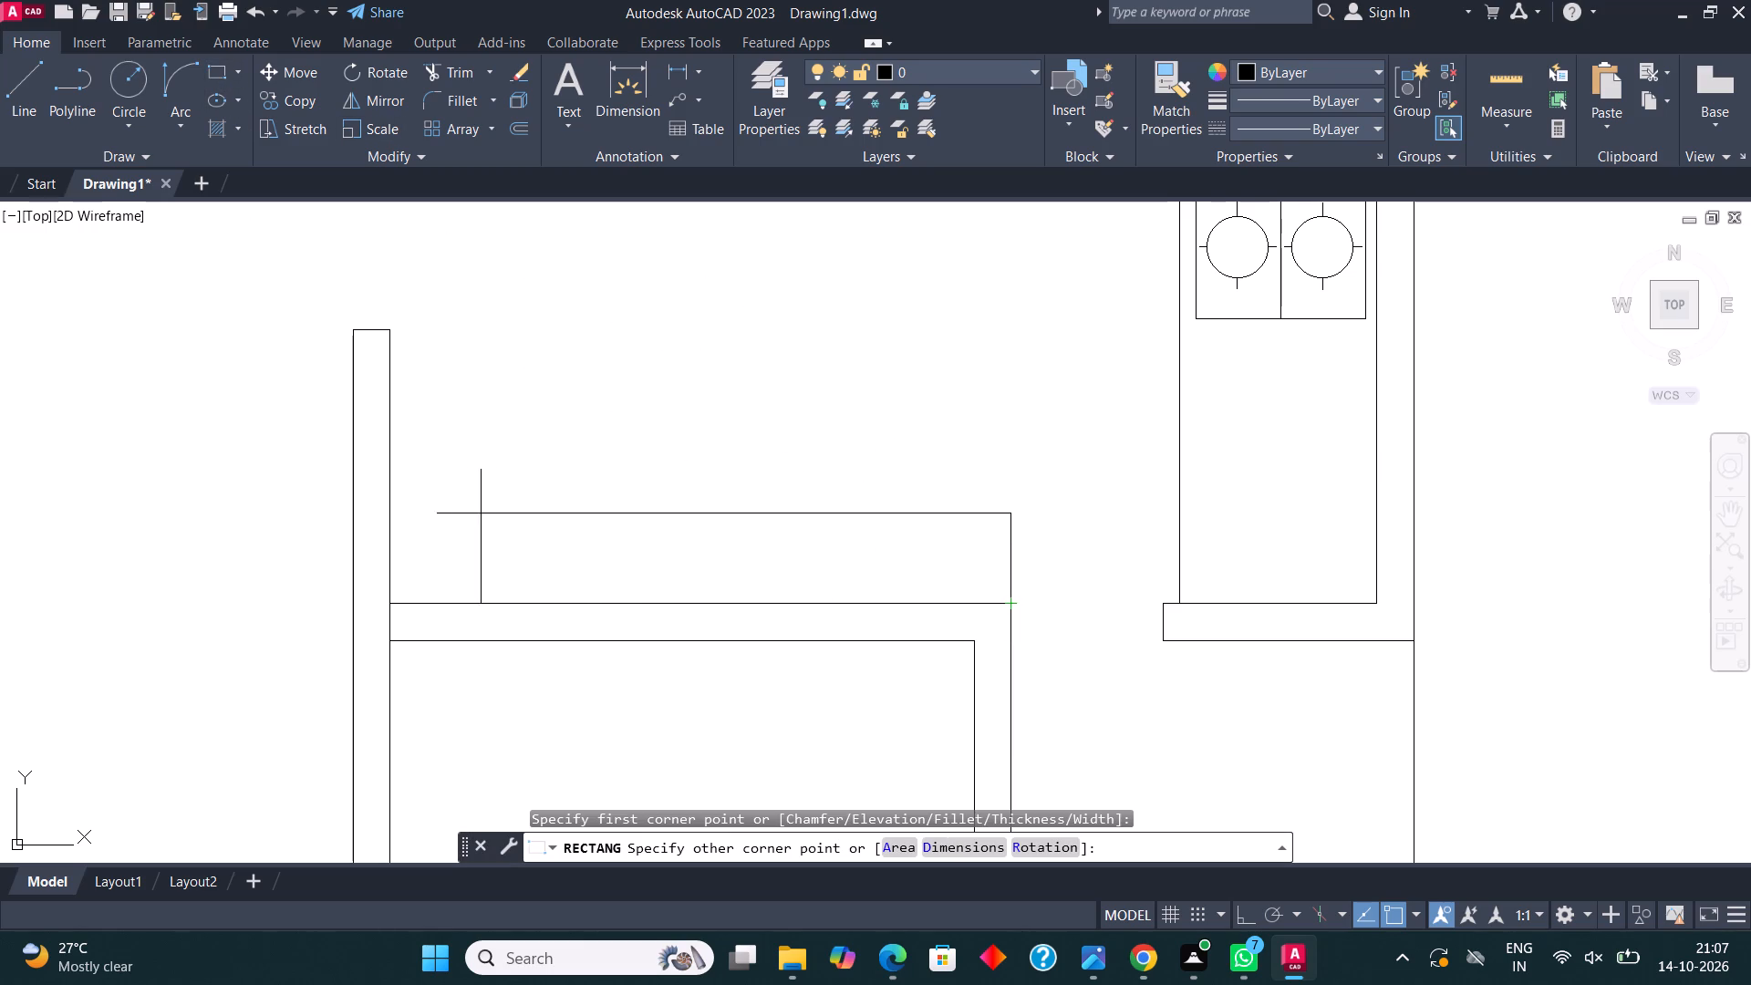
left_click(387, 489)
Draw a line 4' down the outer wall from the stub wall below the stove counter, continuing across to the entrance partition's face.
scroll(732, 441, "down", 2)
middle_click_drag(760, 459, 813, 457)
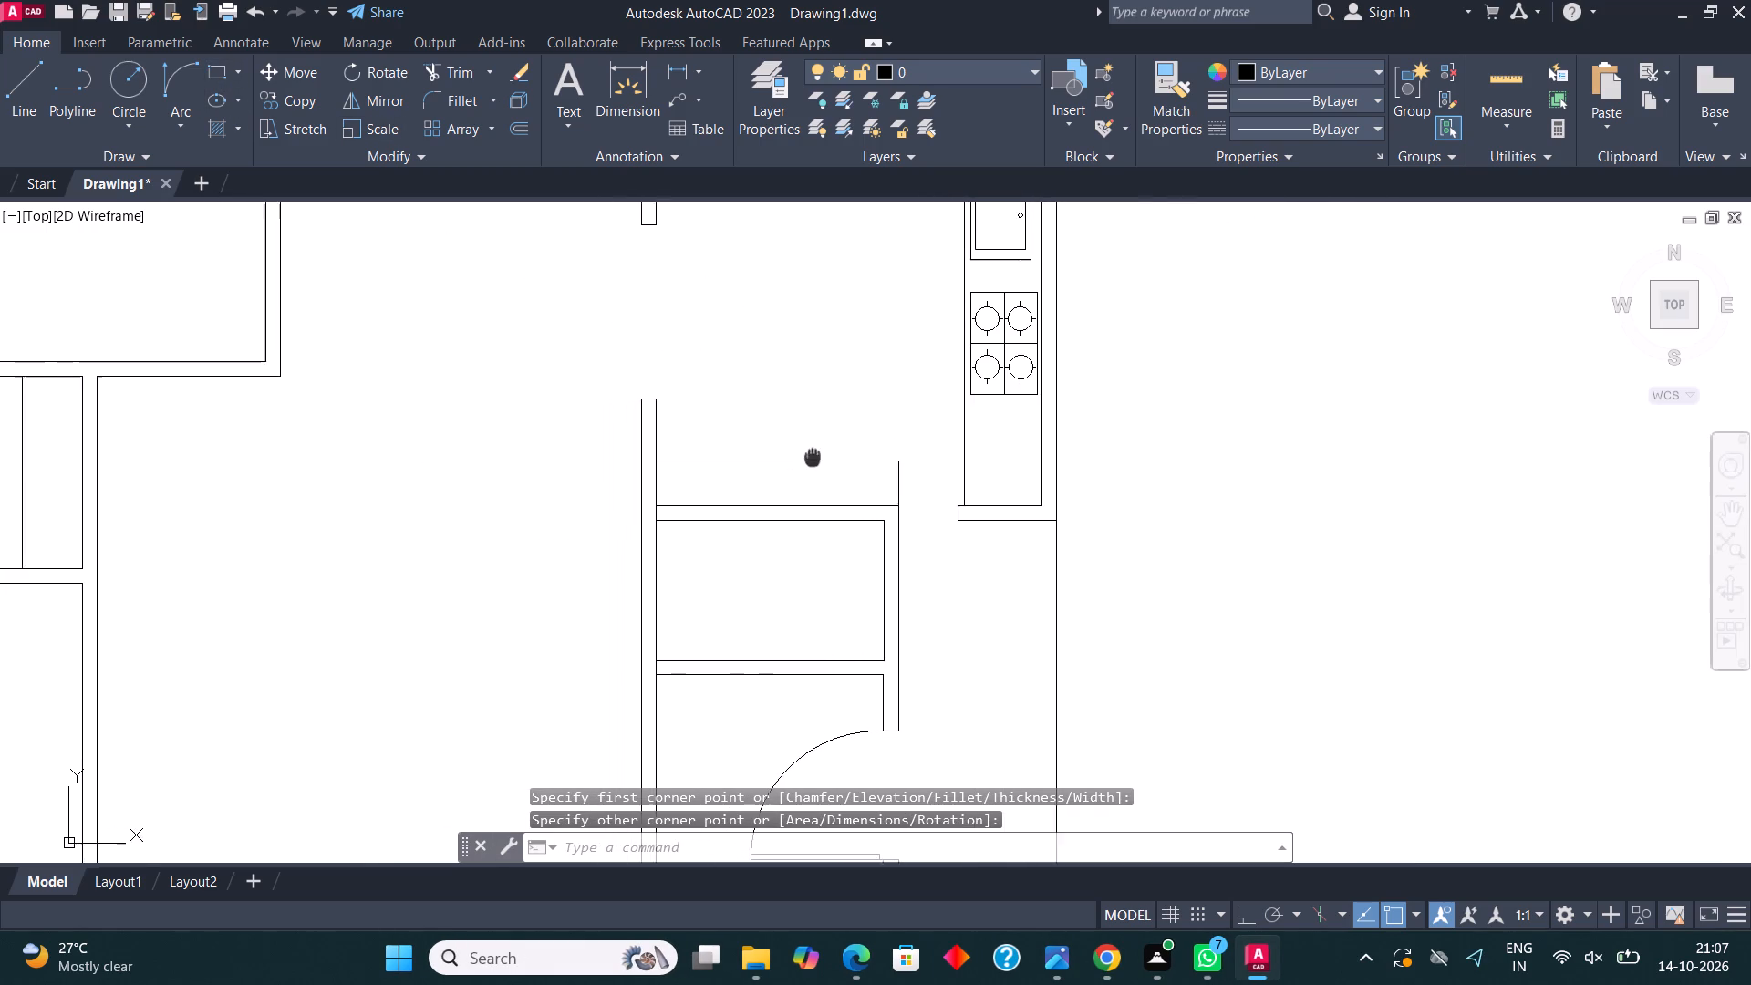
middle_click_drag(813, 457, 825, 469)
scroll(775, 475, "down", 1)
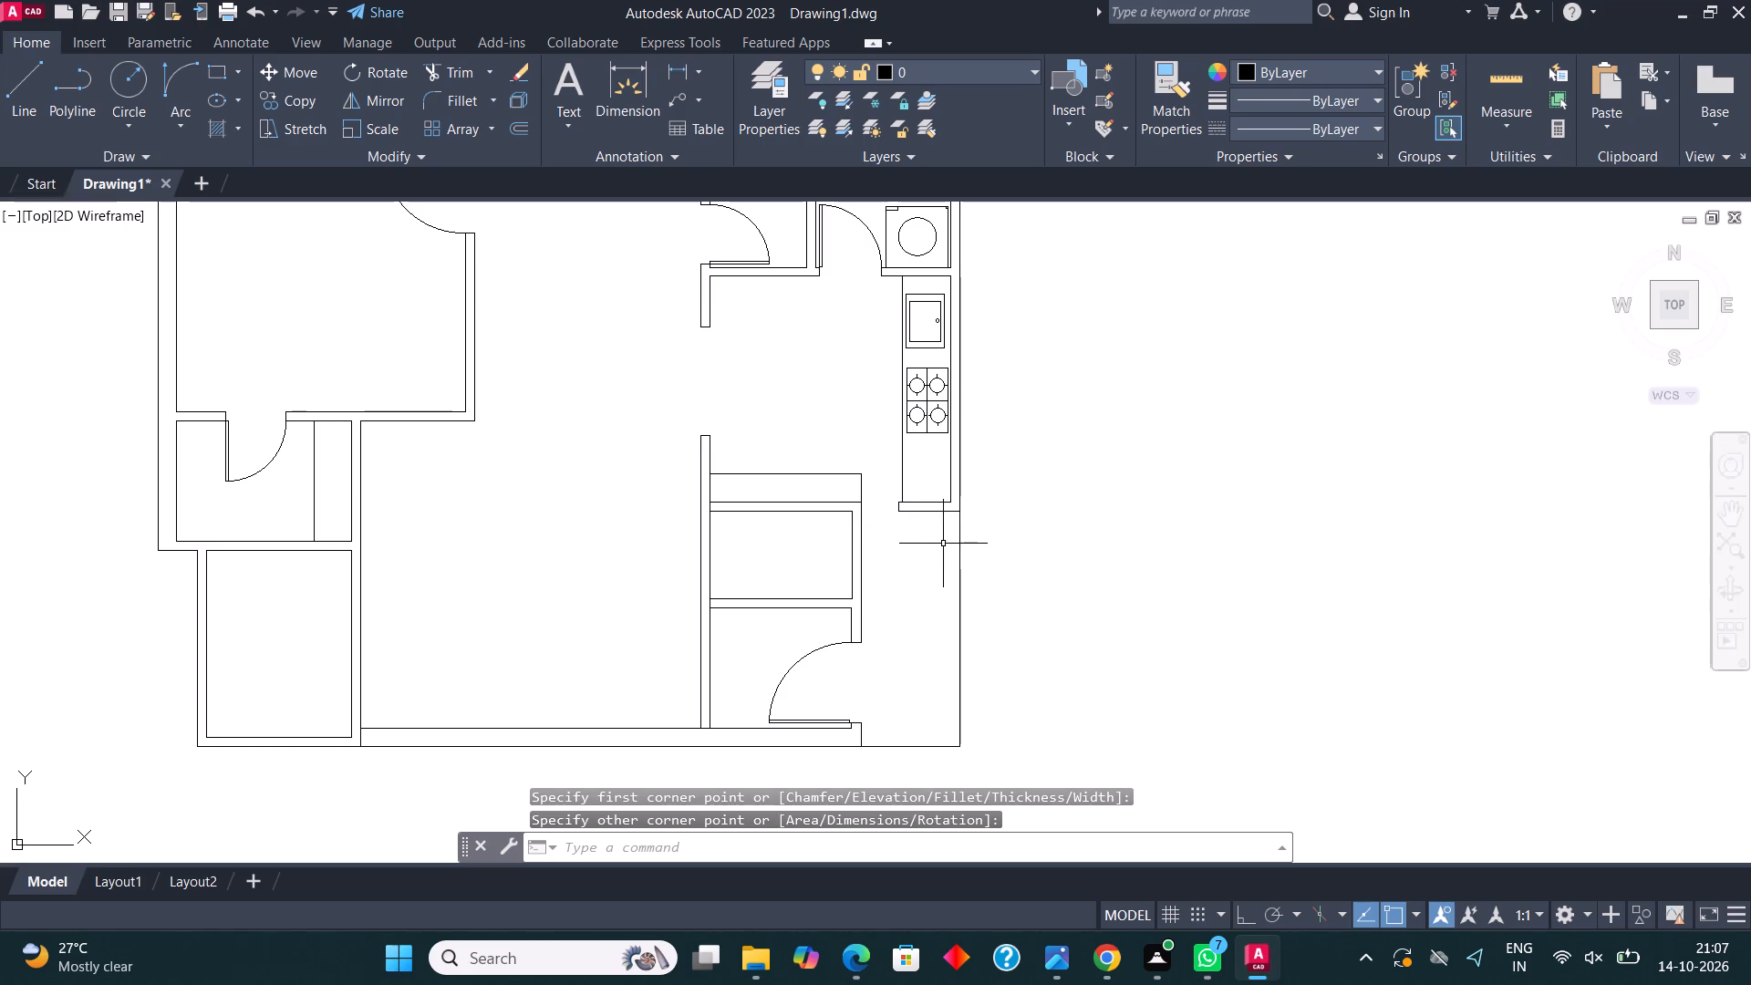
middle_click_drag(949, 546, 968, 437)
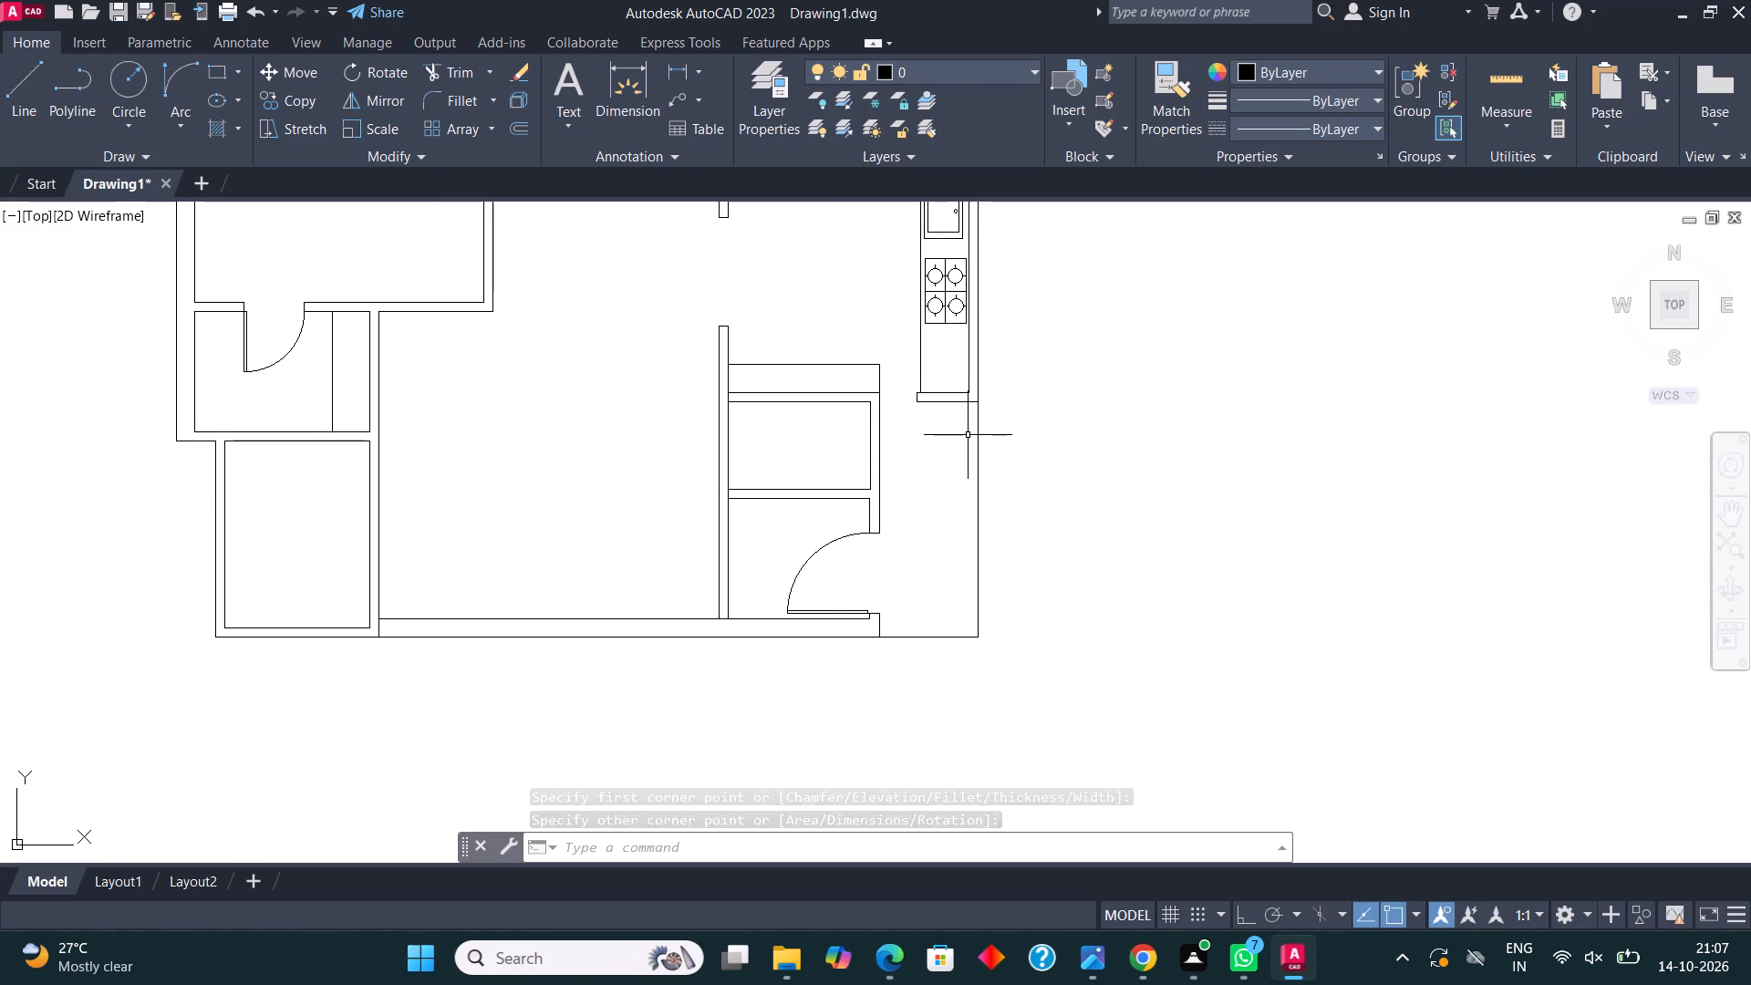
left_click(18, 88)
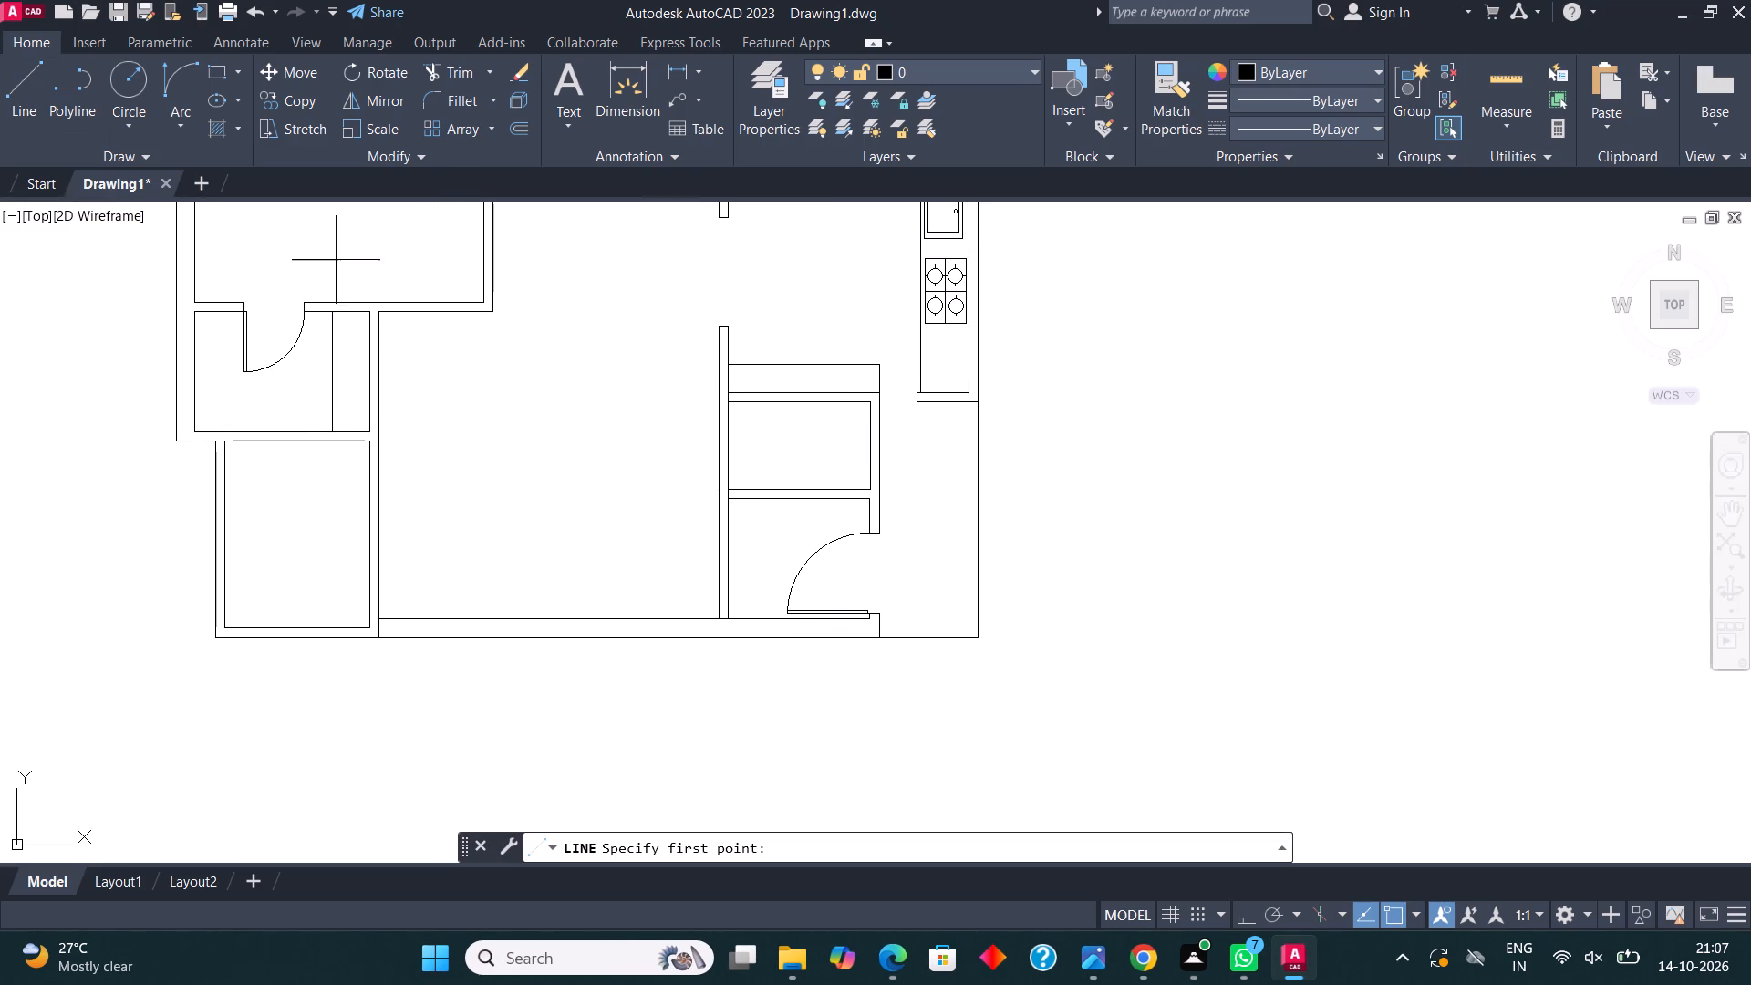
scroll(820, 408, "up", 1)
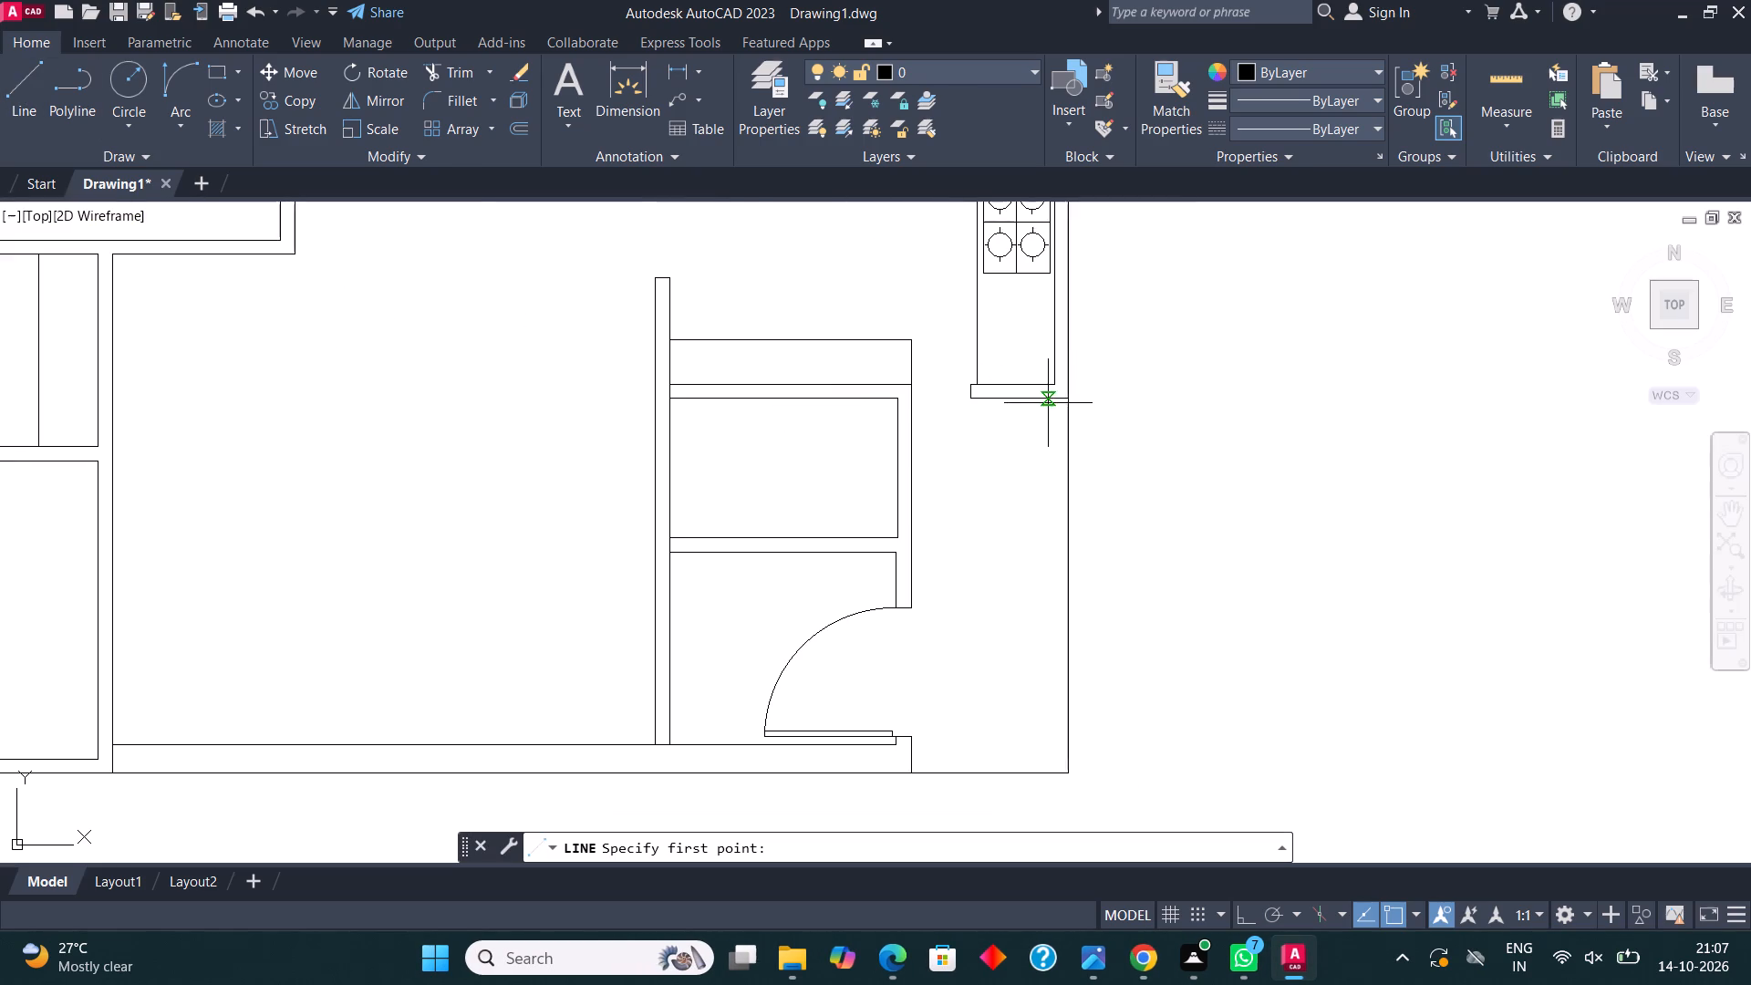
left_click(1062, 403)
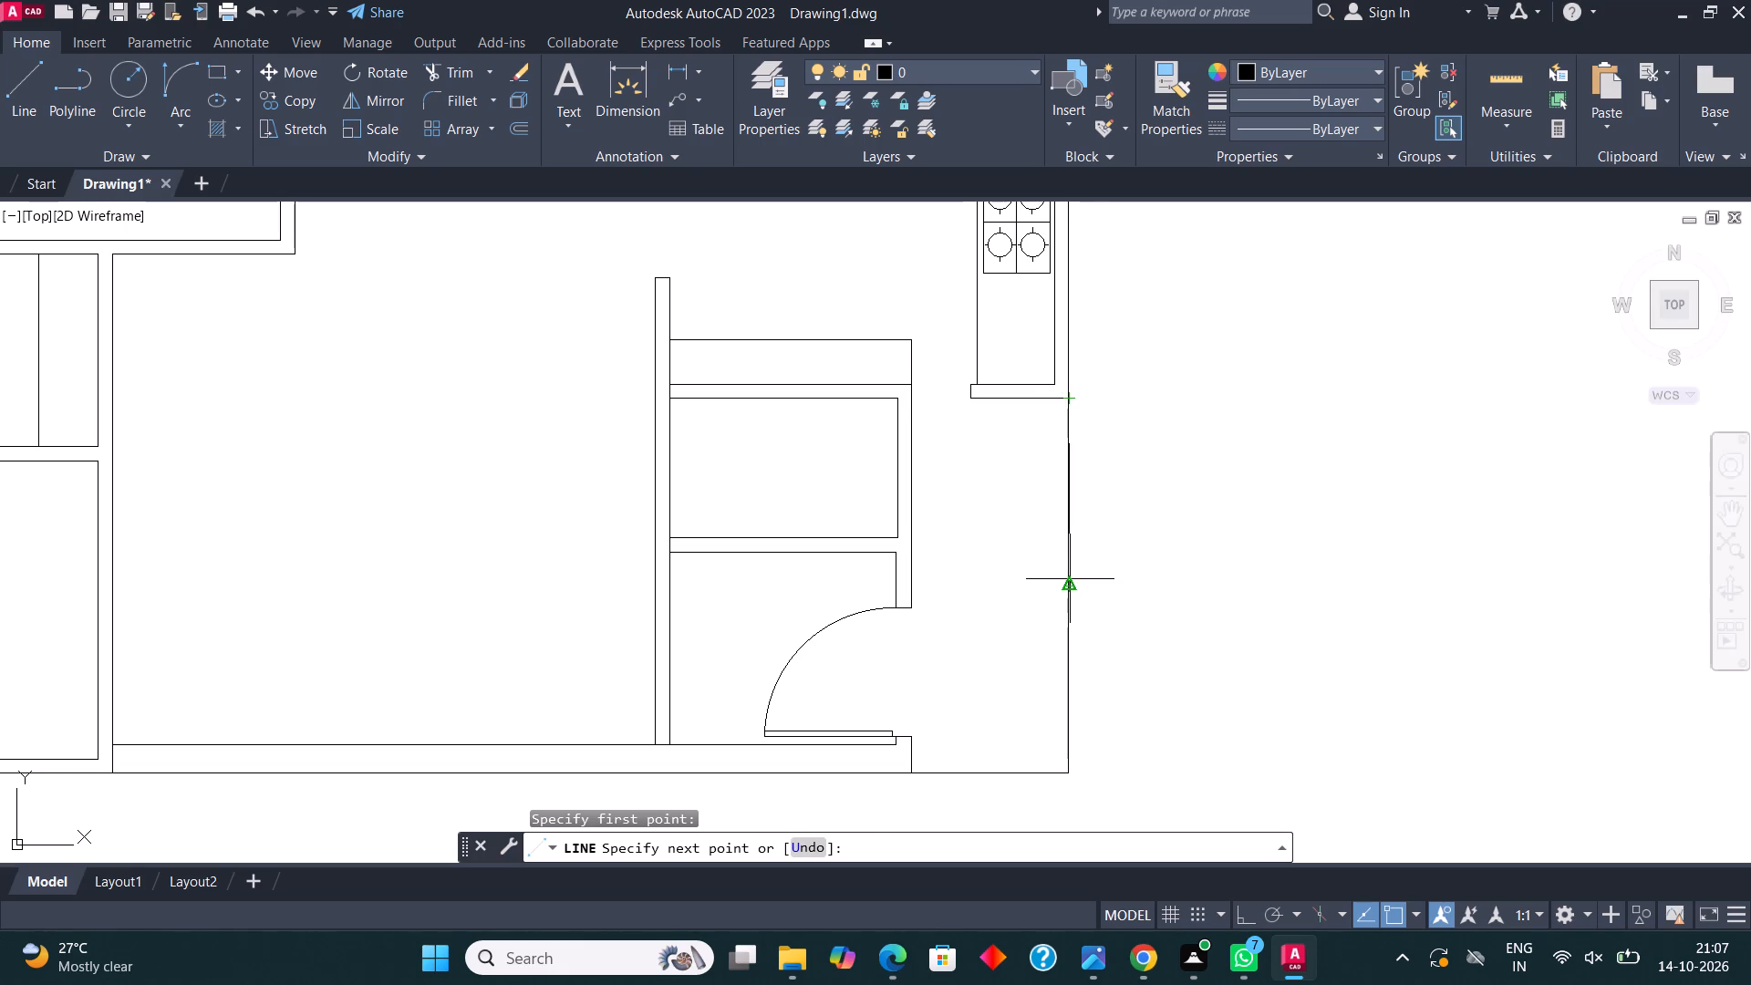
key("F8")
type("4'")
key("Return")
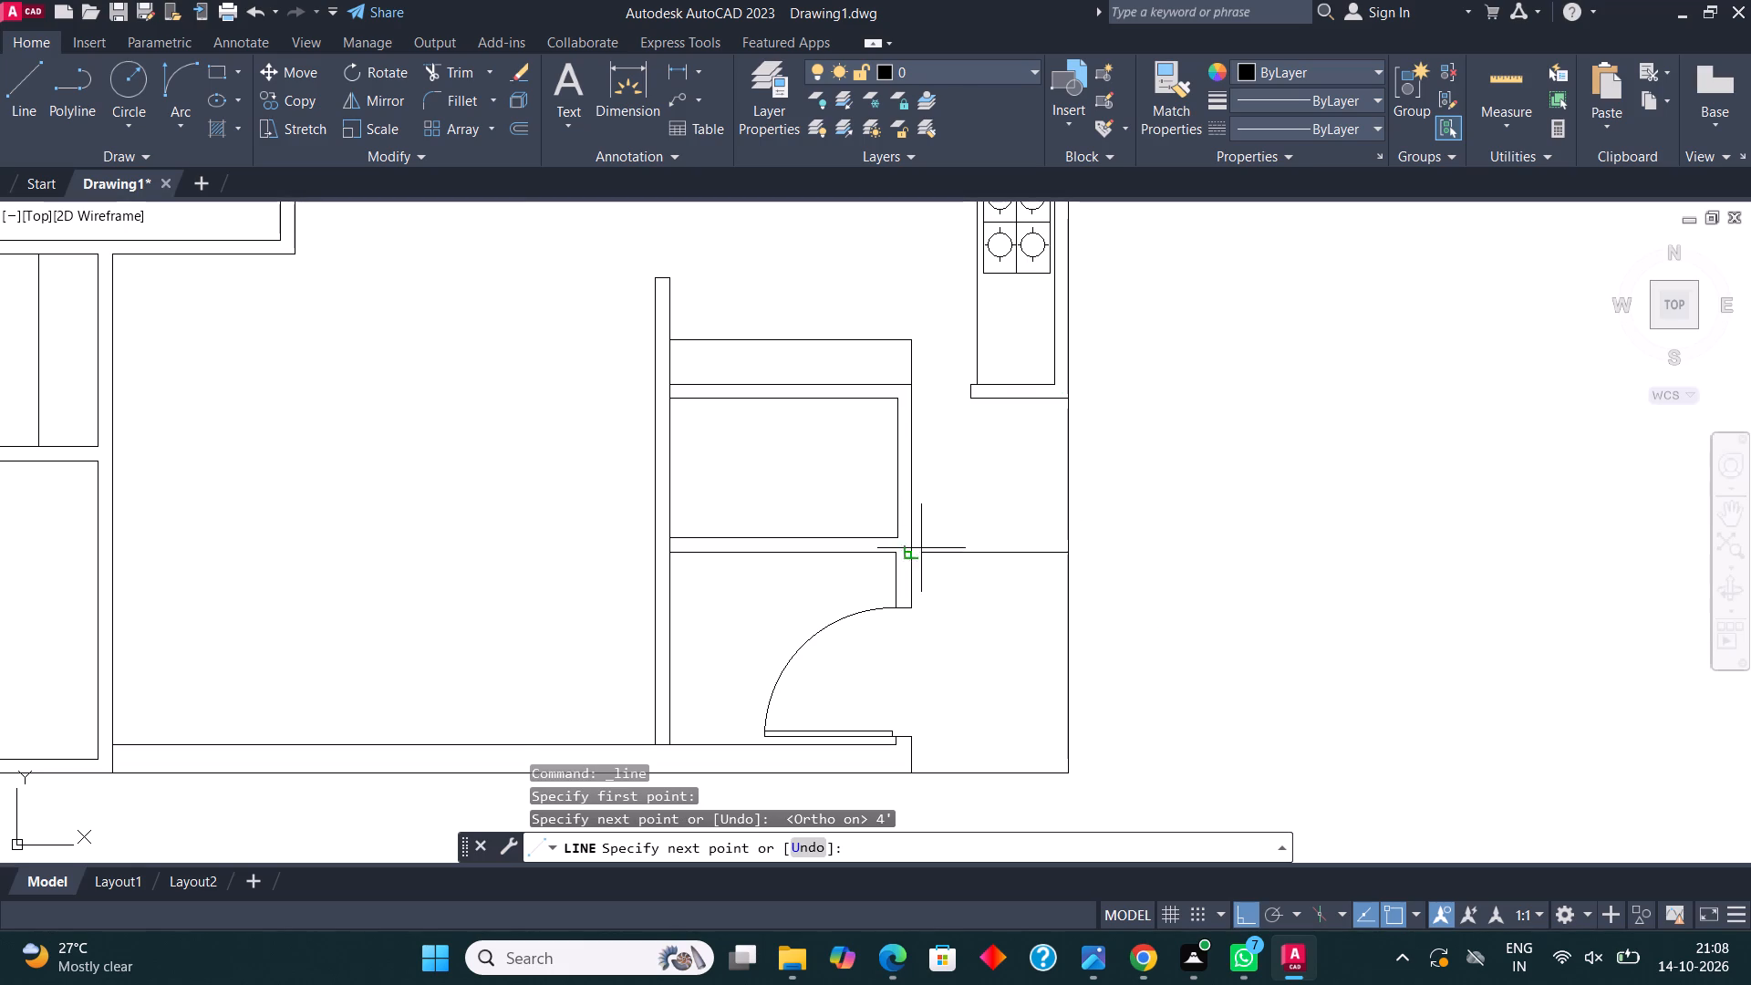
scroll(916, 572, "up", 2)
left_click(902, 529)
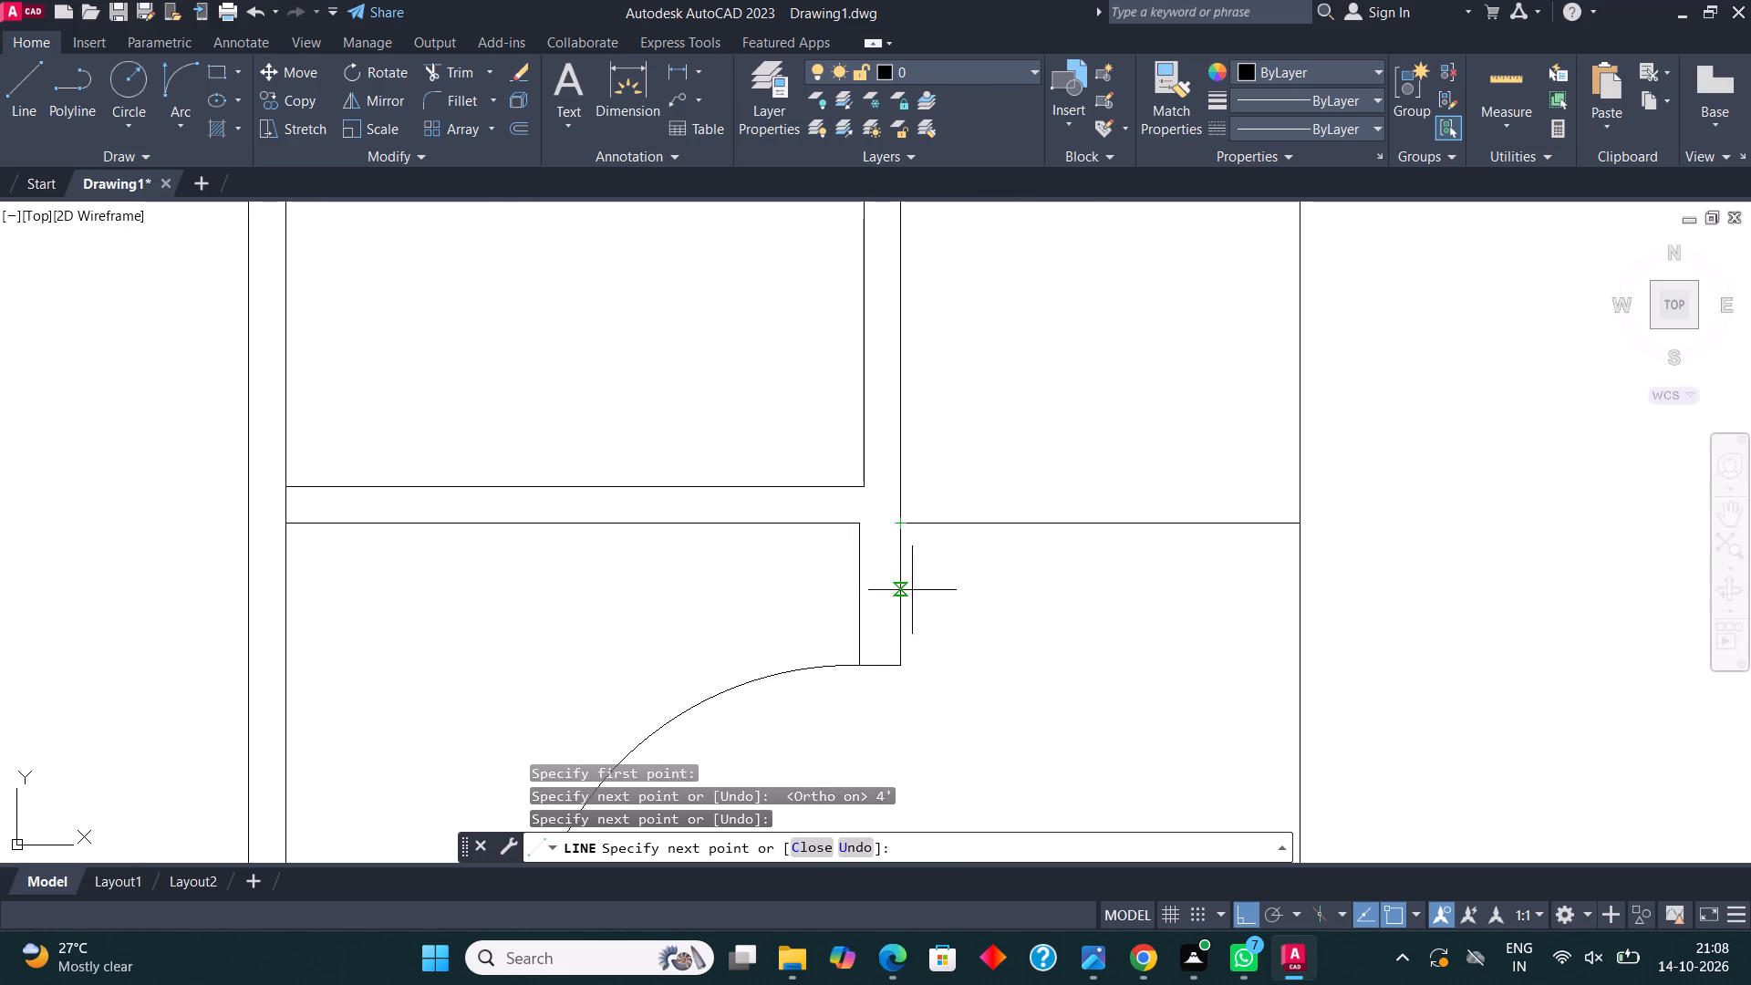
key("Escape")
Offset the new horizontal line 4.5" downward to give the wall its thickness.
scroll(1090, 573, "down", 2)
middle_click_drag(1110, 533, 1084, 524)
left_click_drag(1089, 571, 1085, 555)
left_click(1075, 535)
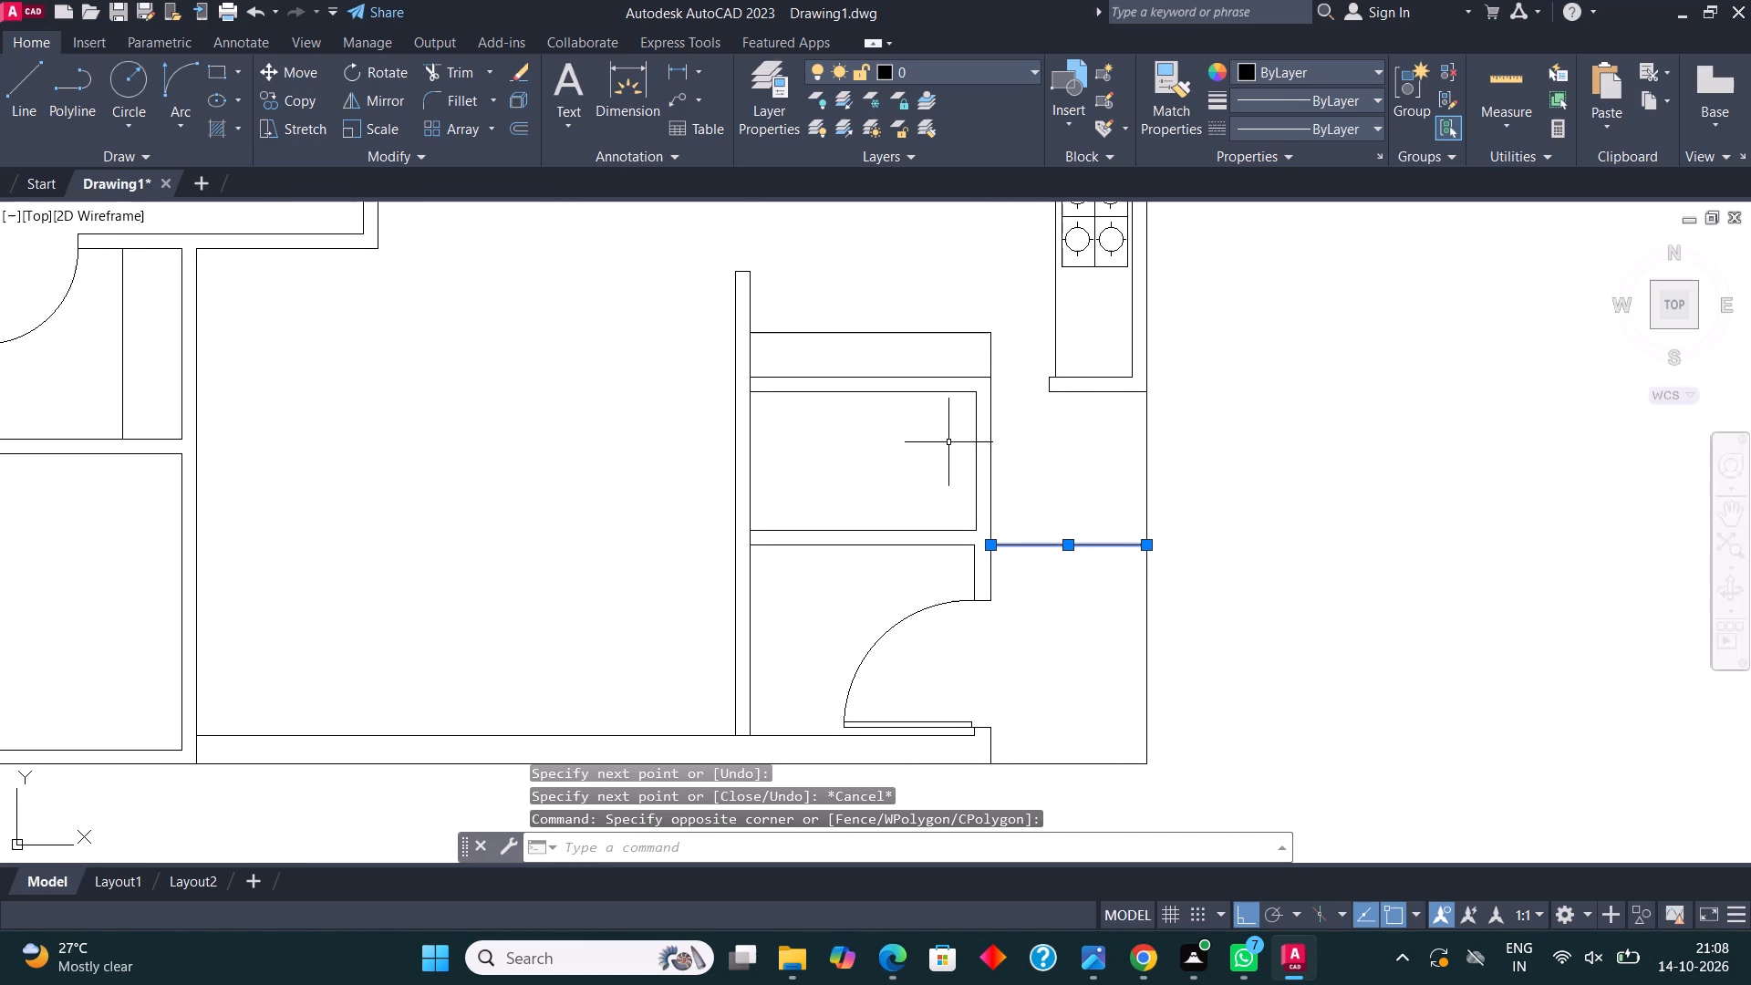
left_click(515, 123)
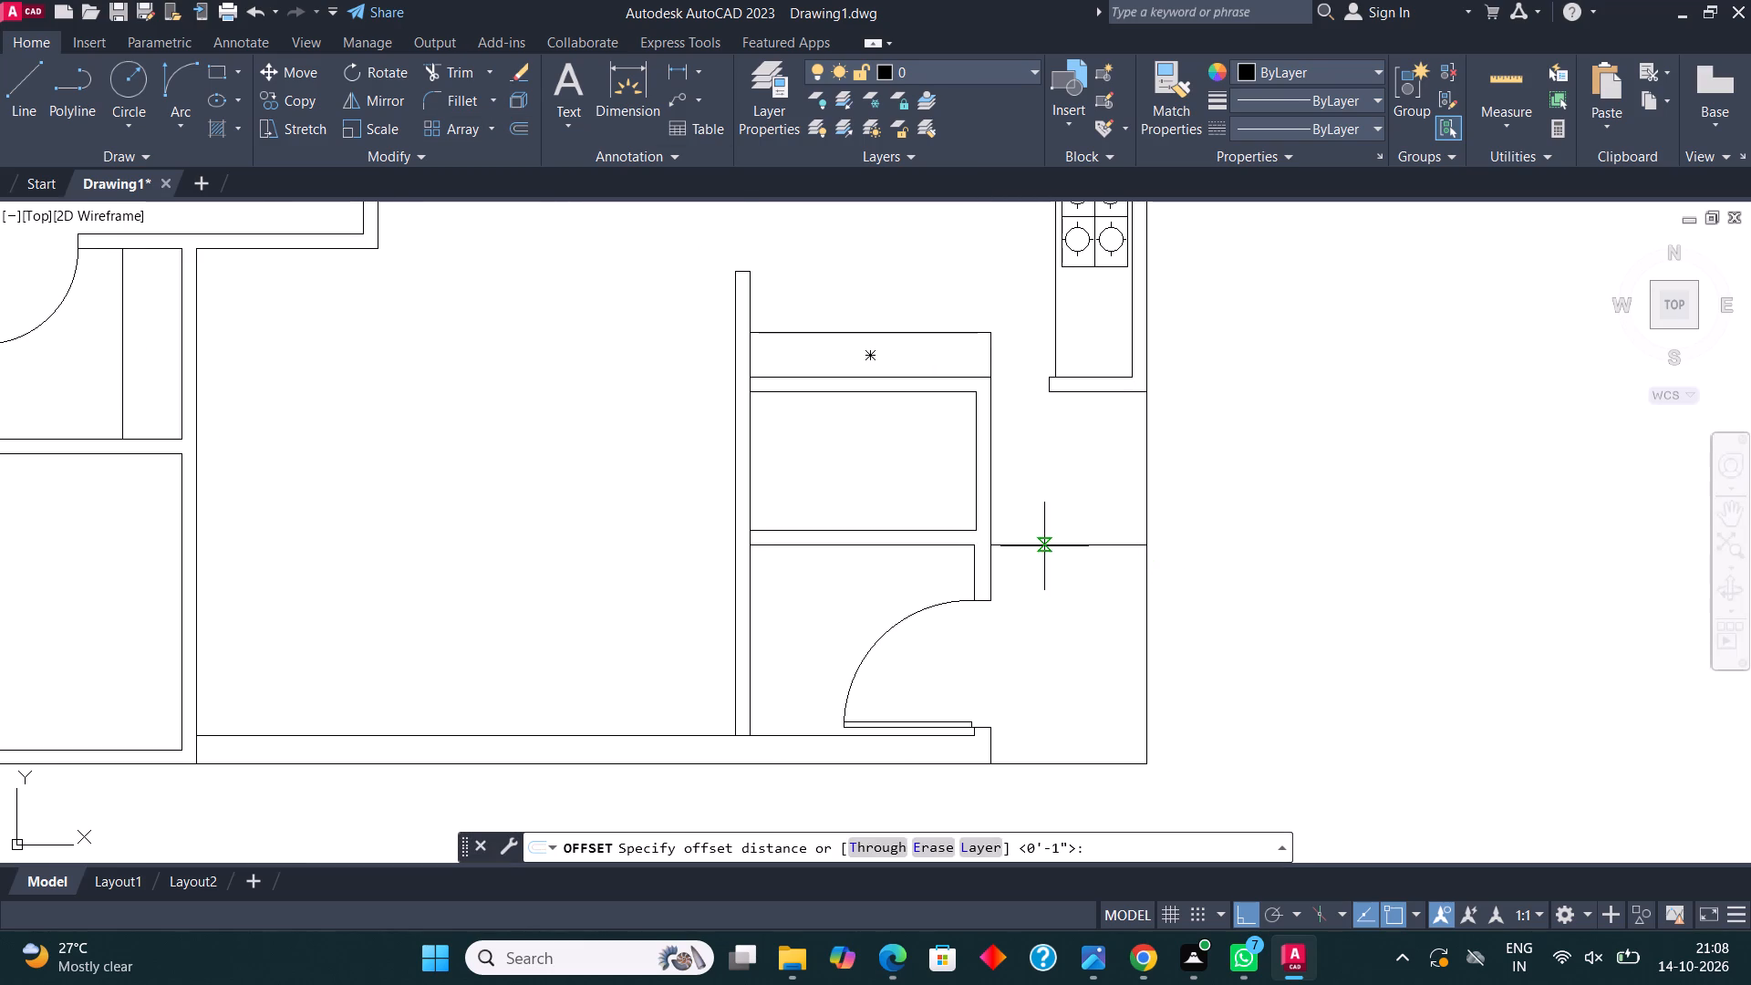
left_click(1049, 546)
type("4.5\"")
key("Return")
left_click(1051, 587)
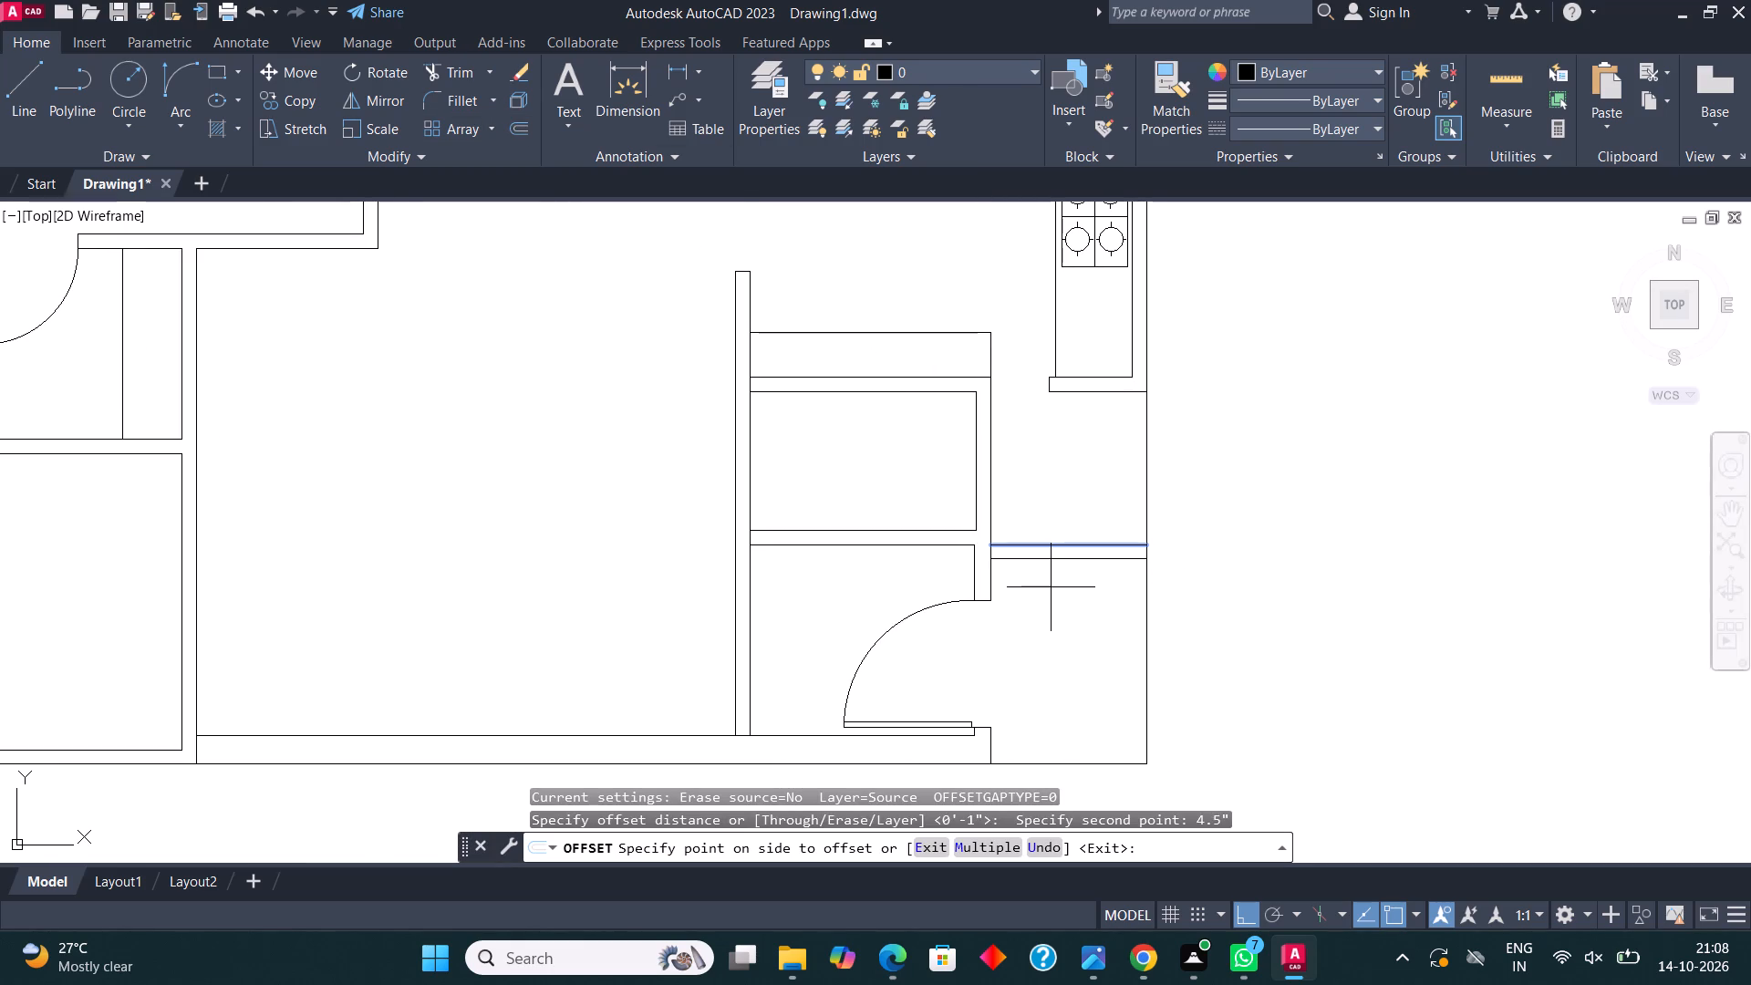
left_click(1058, 625)
key("Escape")
Draw the outer wall's inner face from the bottom end of the stove counter down to the new wall's upper line.
middle_click_drag(1153, 459, 1071, 489)
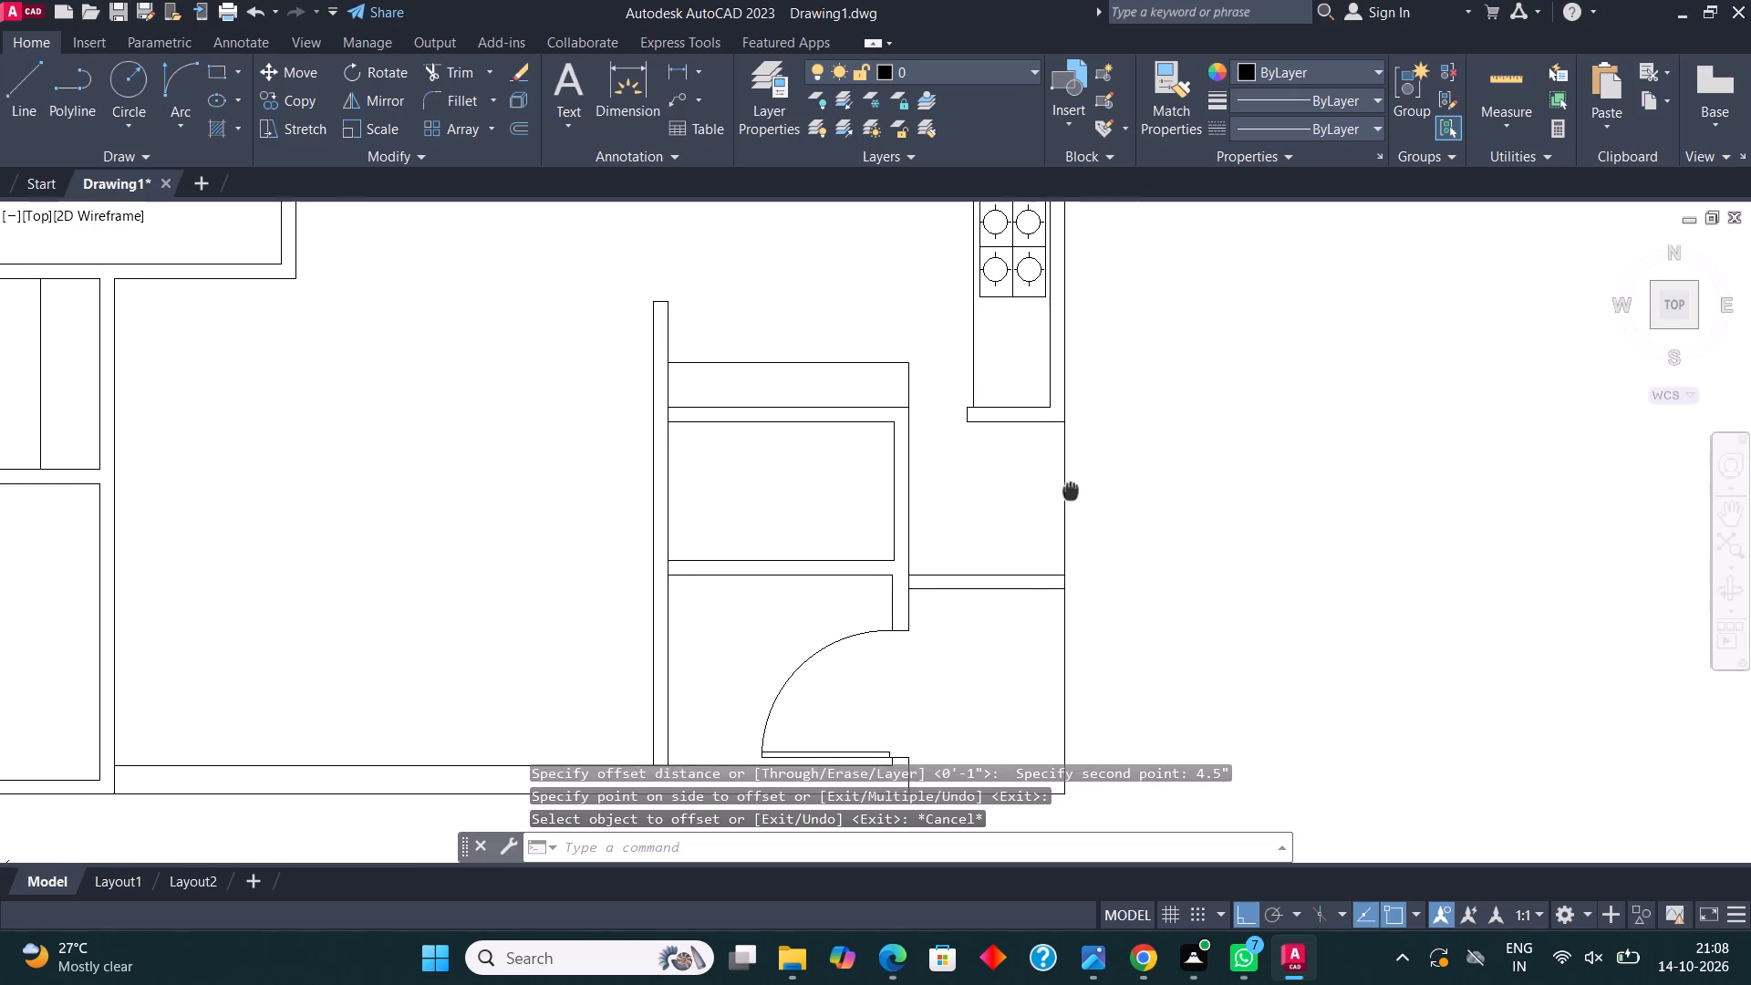
middle_click_drag(1071, 489, 1038, 494)
left_click(16, 77)
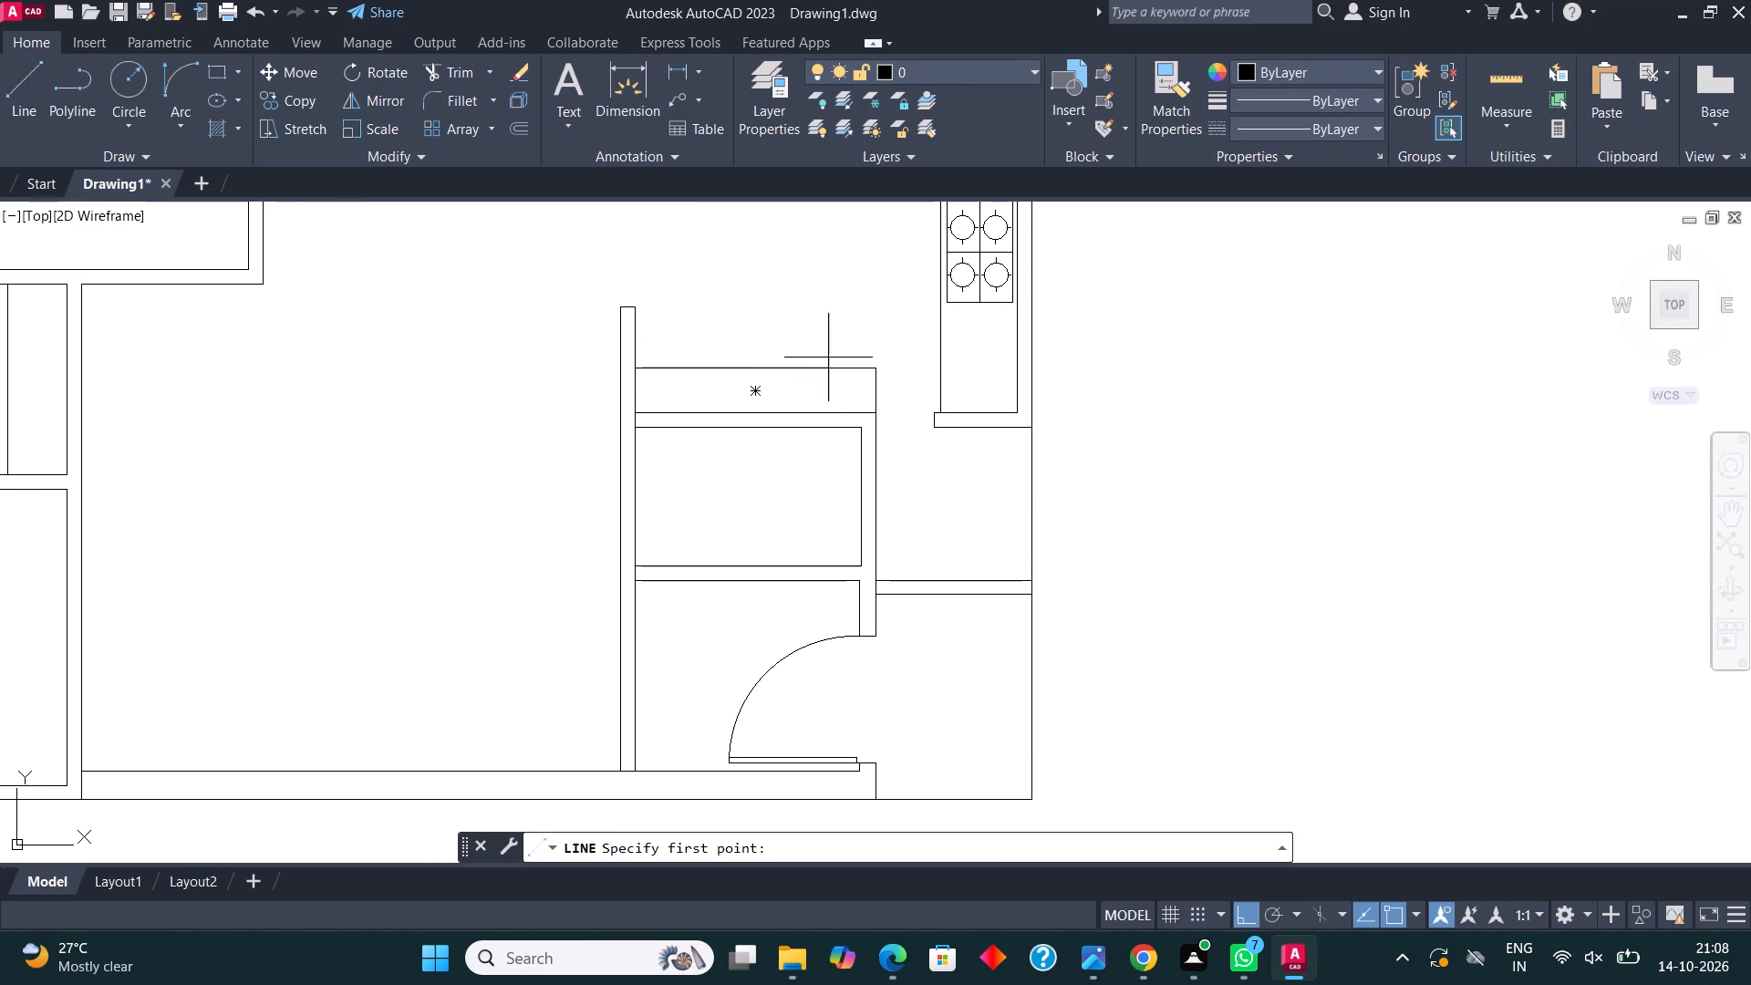
left_click(1009, 417)
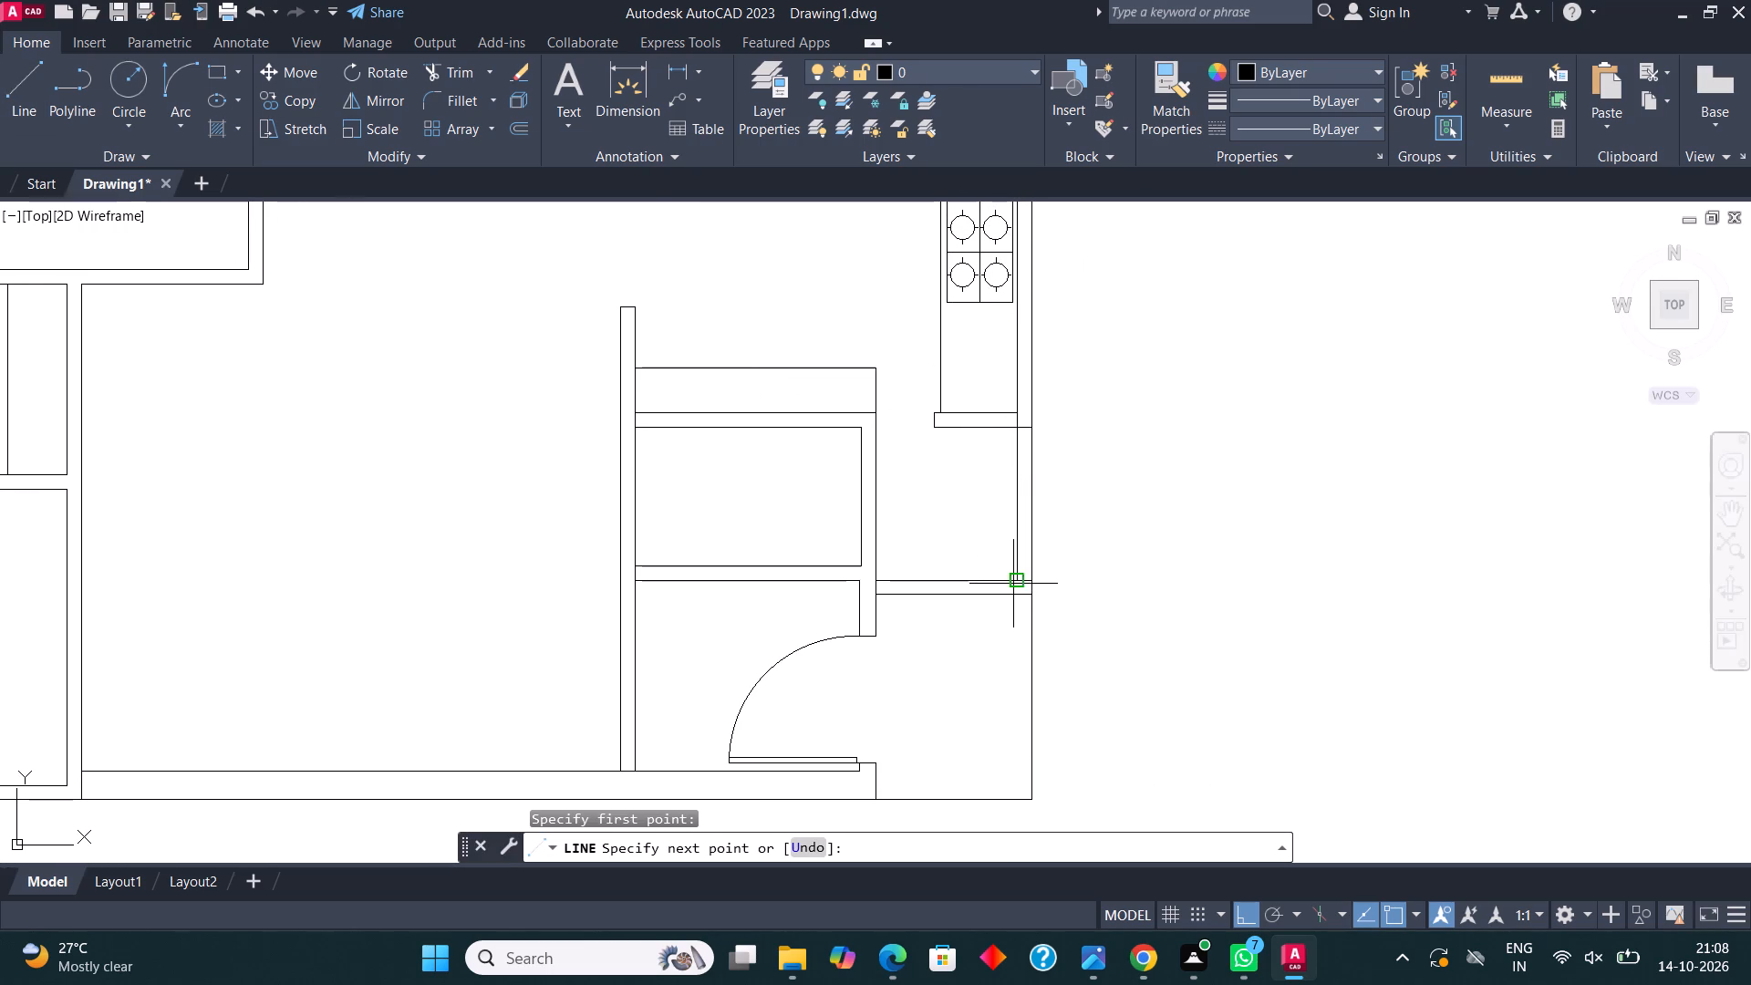
left_click(1013, 584)
key("Escape")
Trim the overlapping line segments where the stub wall and the new wall meet the outer wall.
left_click(447, 79)
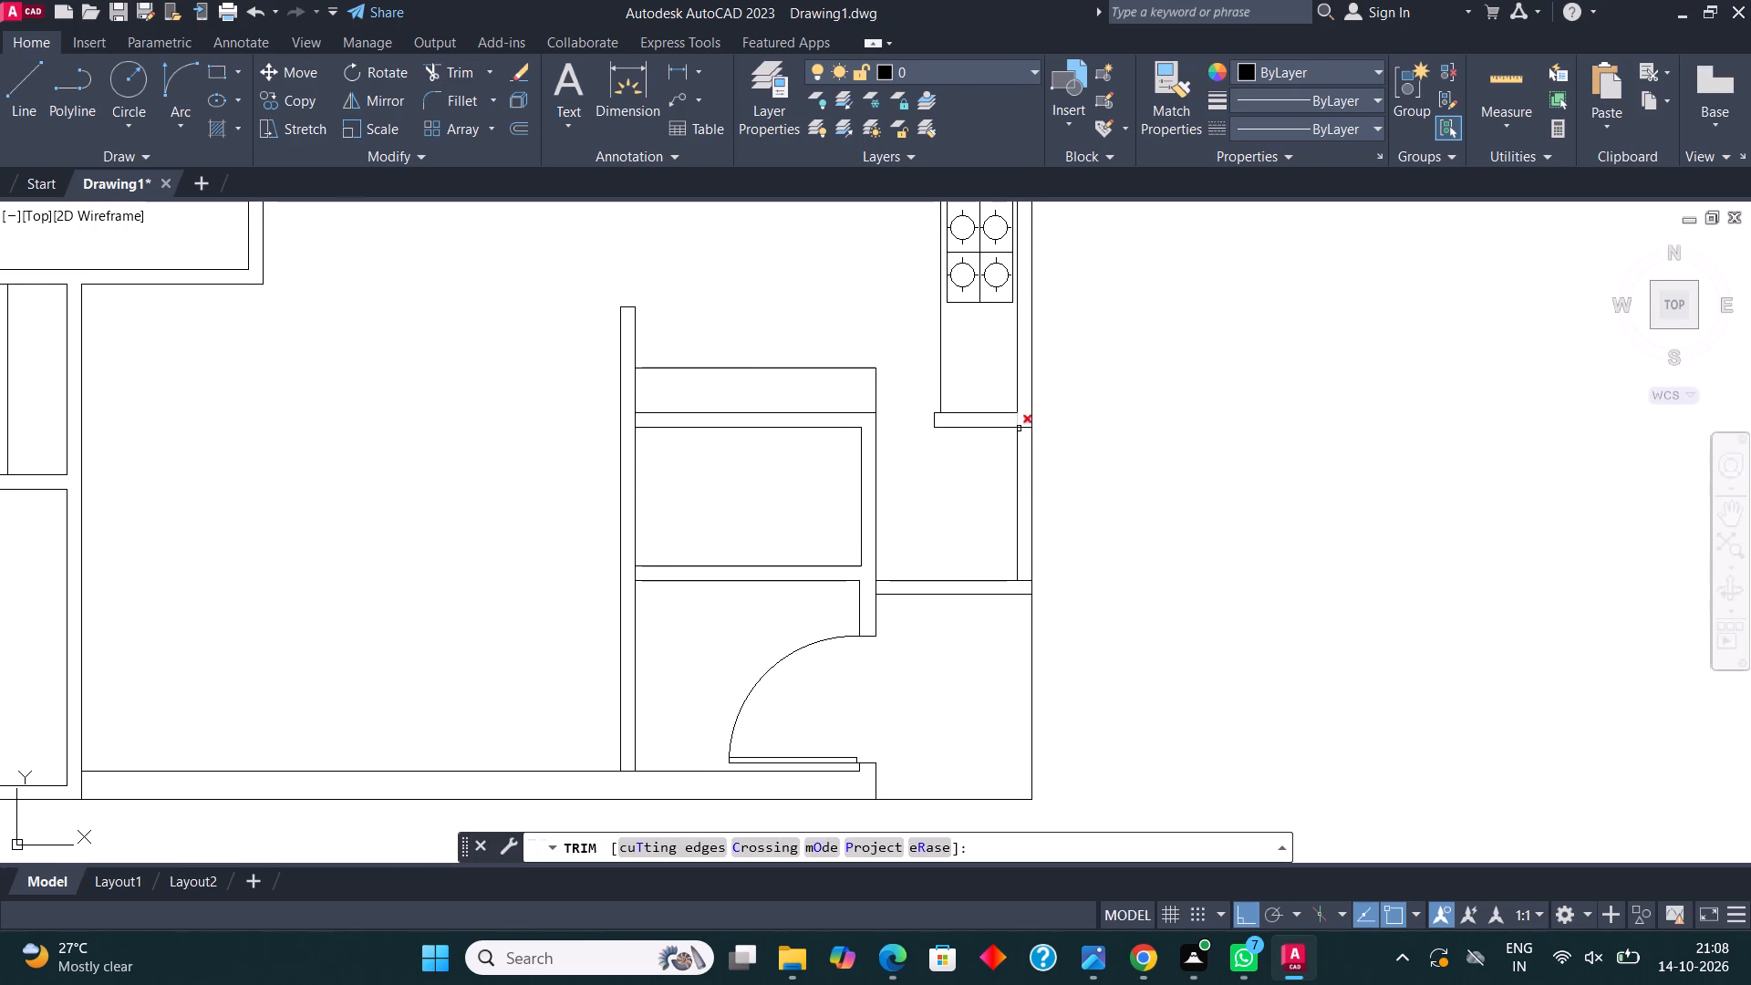
left_click(1016, 419)
left_click(1021, 429)
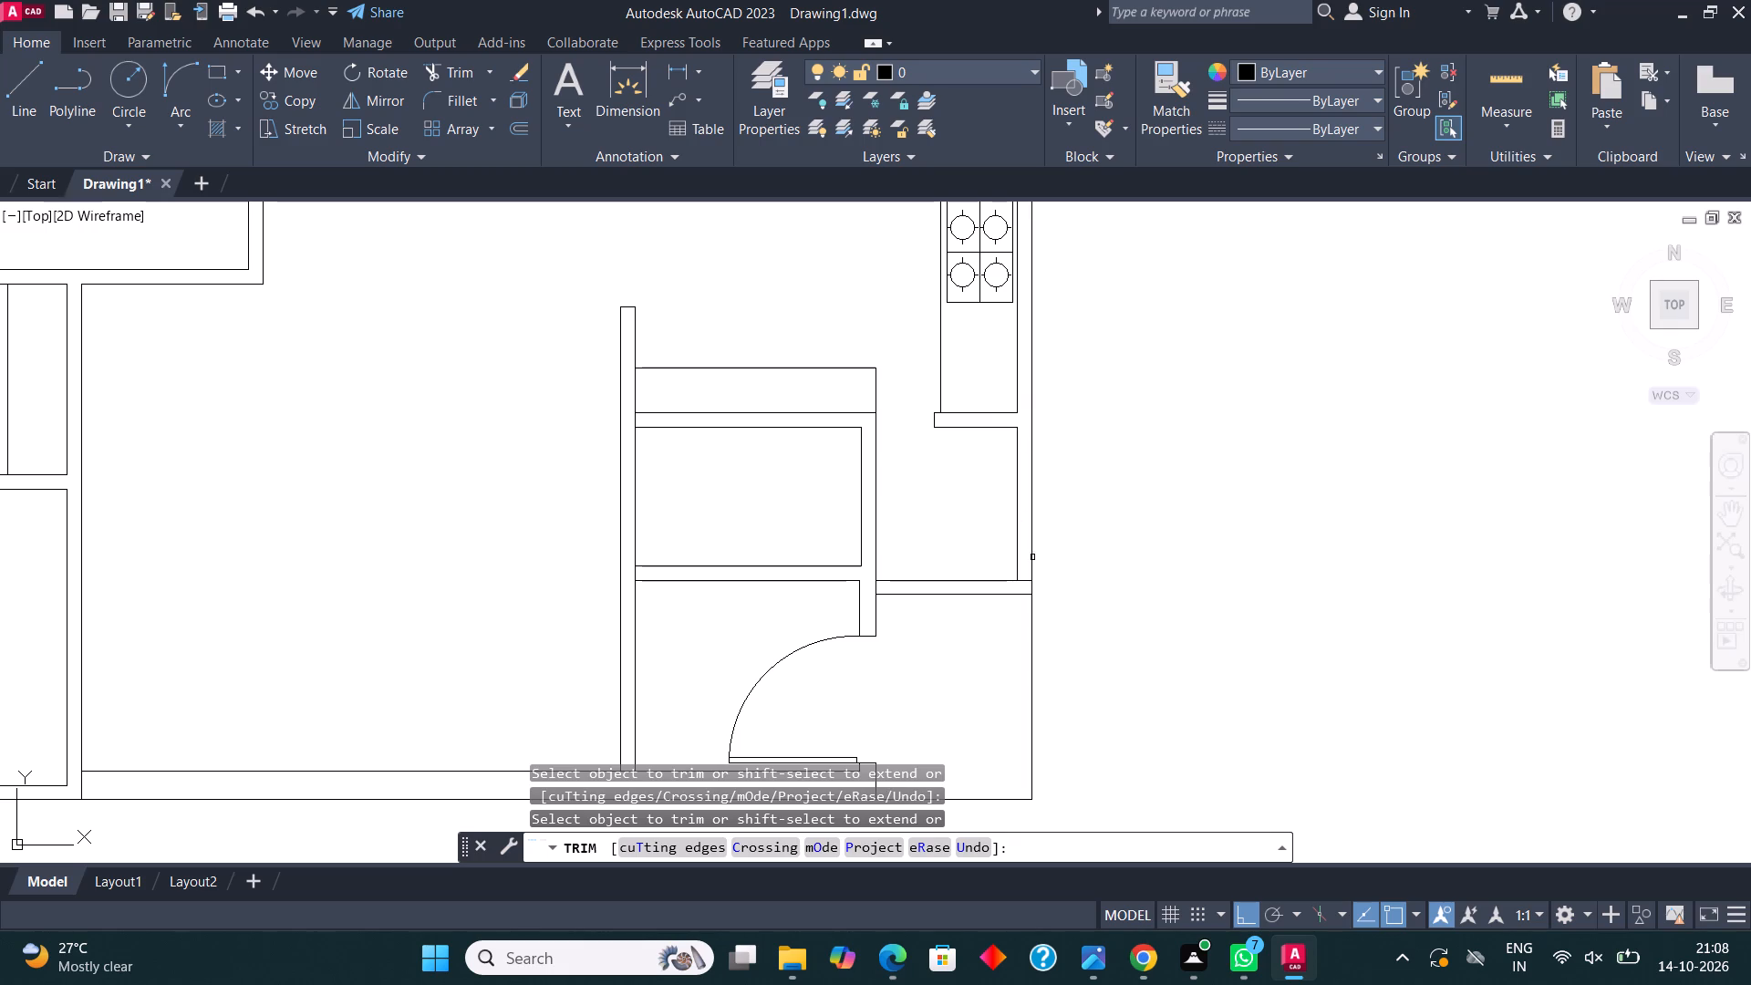
left_click(1028, 576)
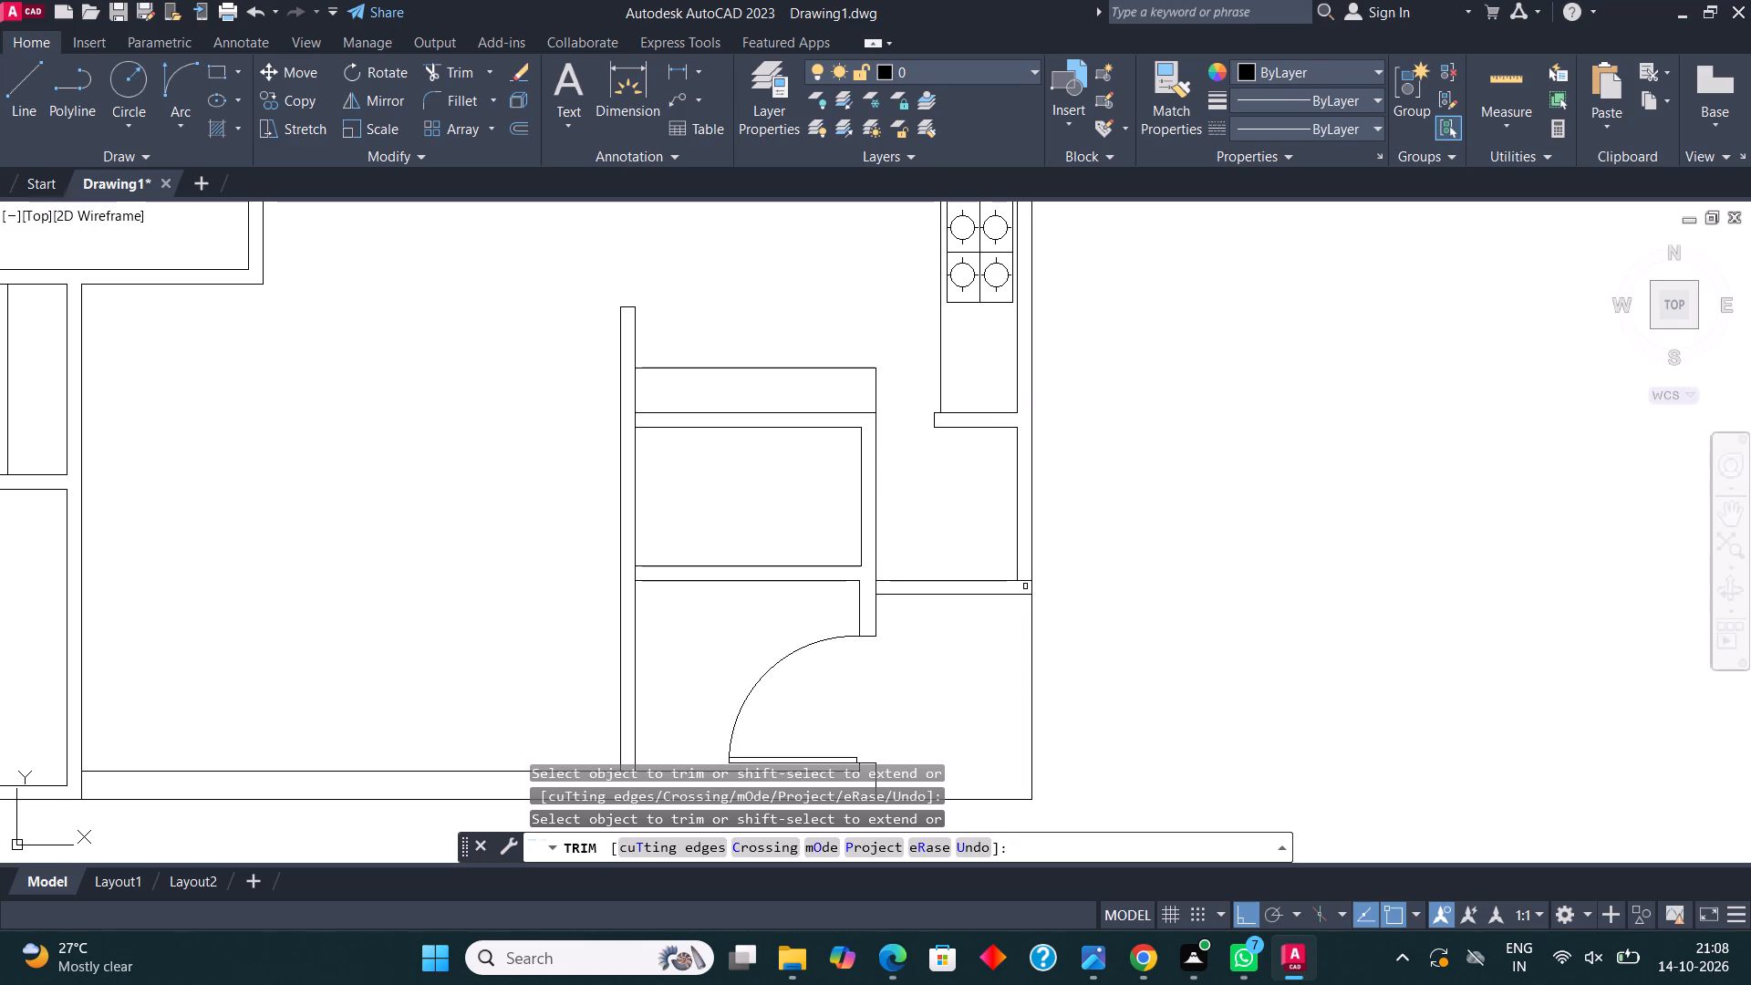
left_click(1023, 582)
key("Escape")
Draw a vertical line from the stub wall's underside to the new wall, and a horizontal line from the outer wall's inner-face midpoint to the partition.
scroll(1099, 476, "down", 2)
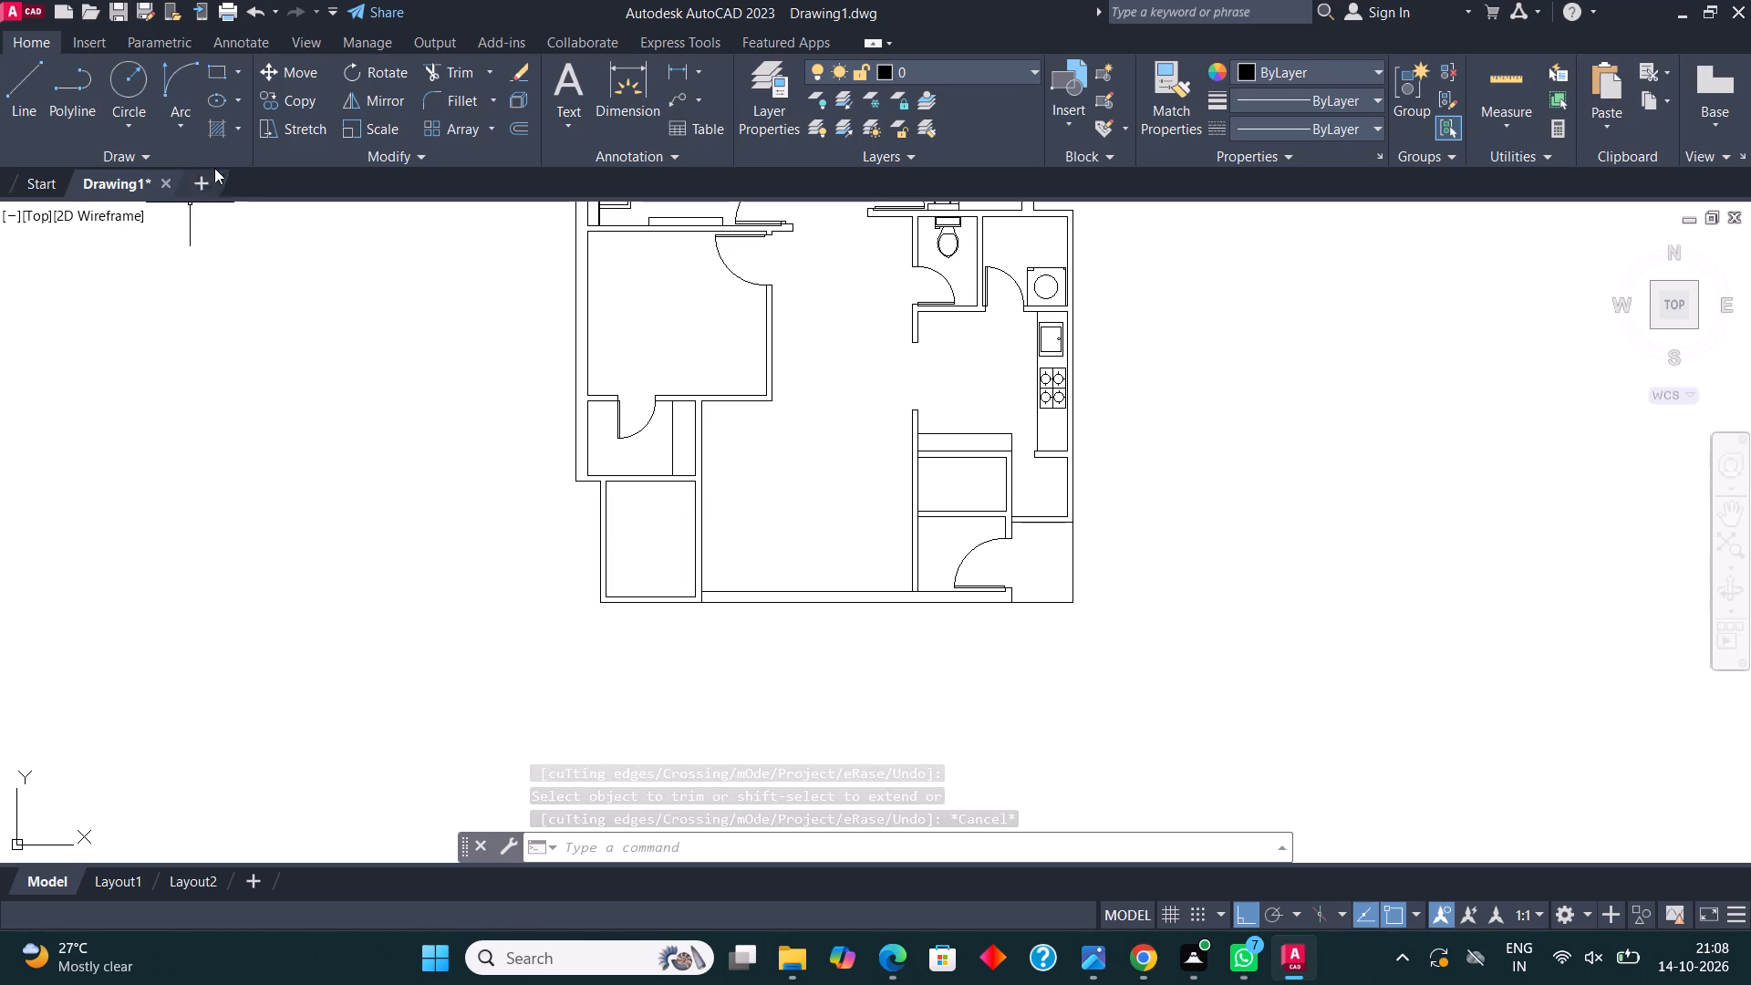
left_click(40, 79)
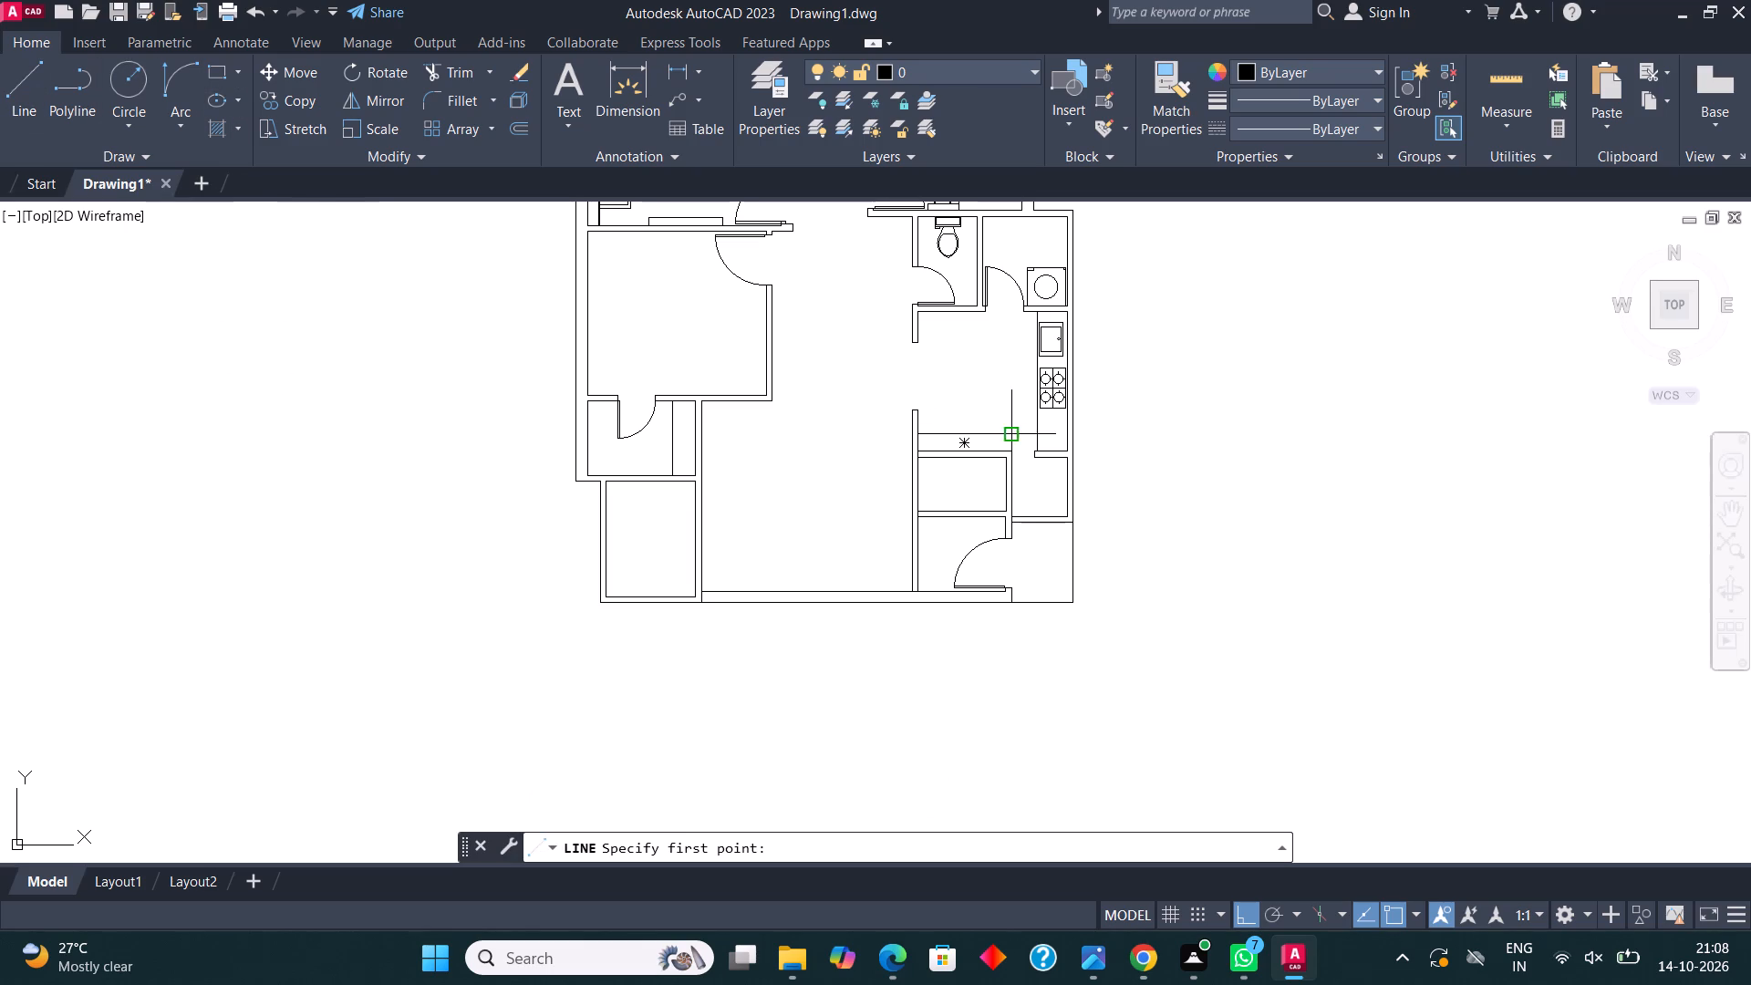
scroll(1065, 513, "up", 3)
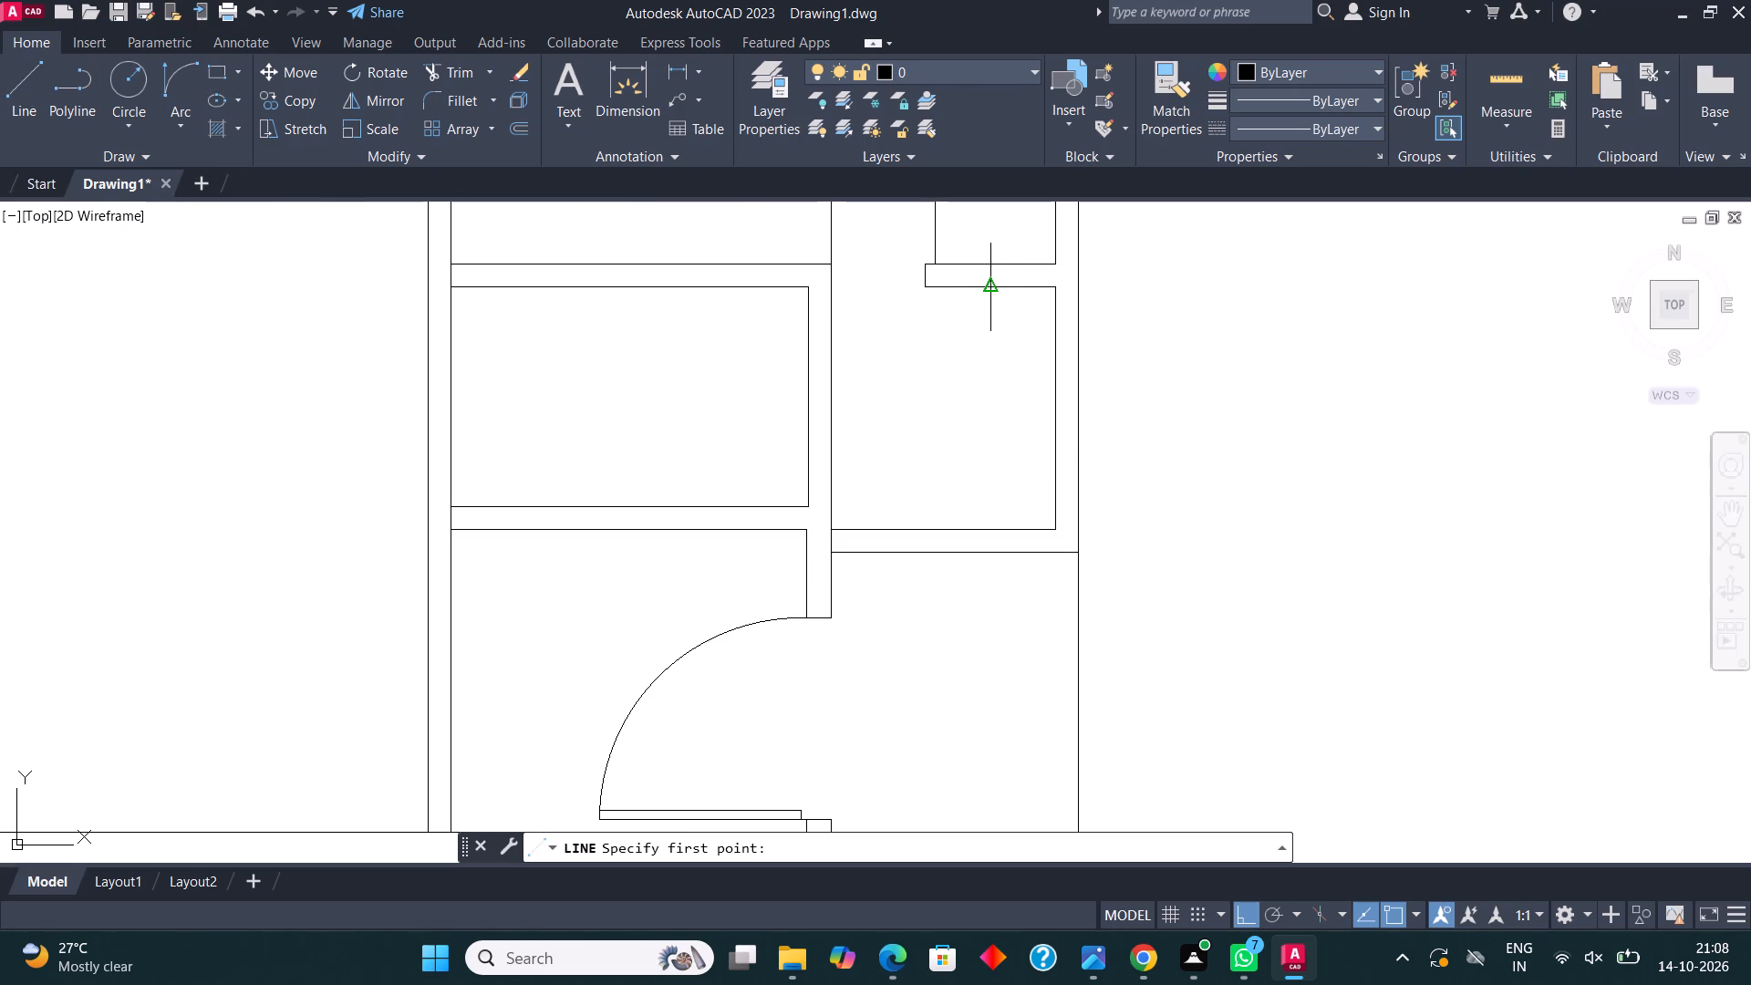
left_click(992, 292)
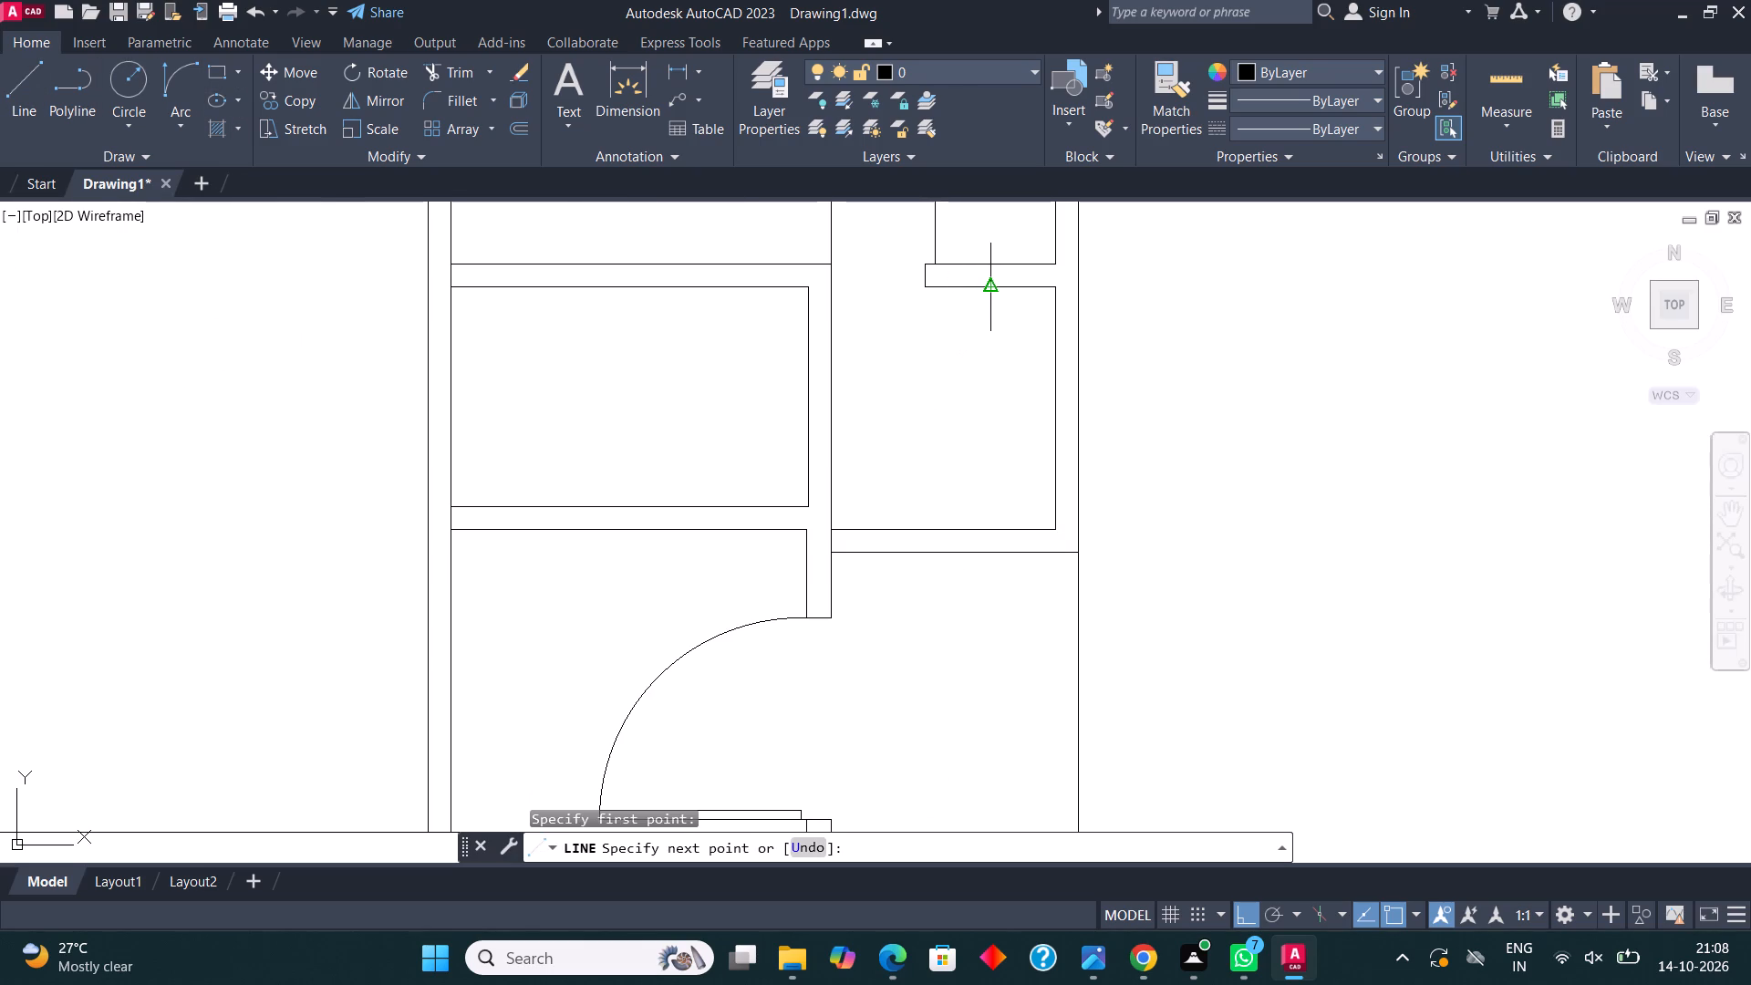
left_click(987, 526)
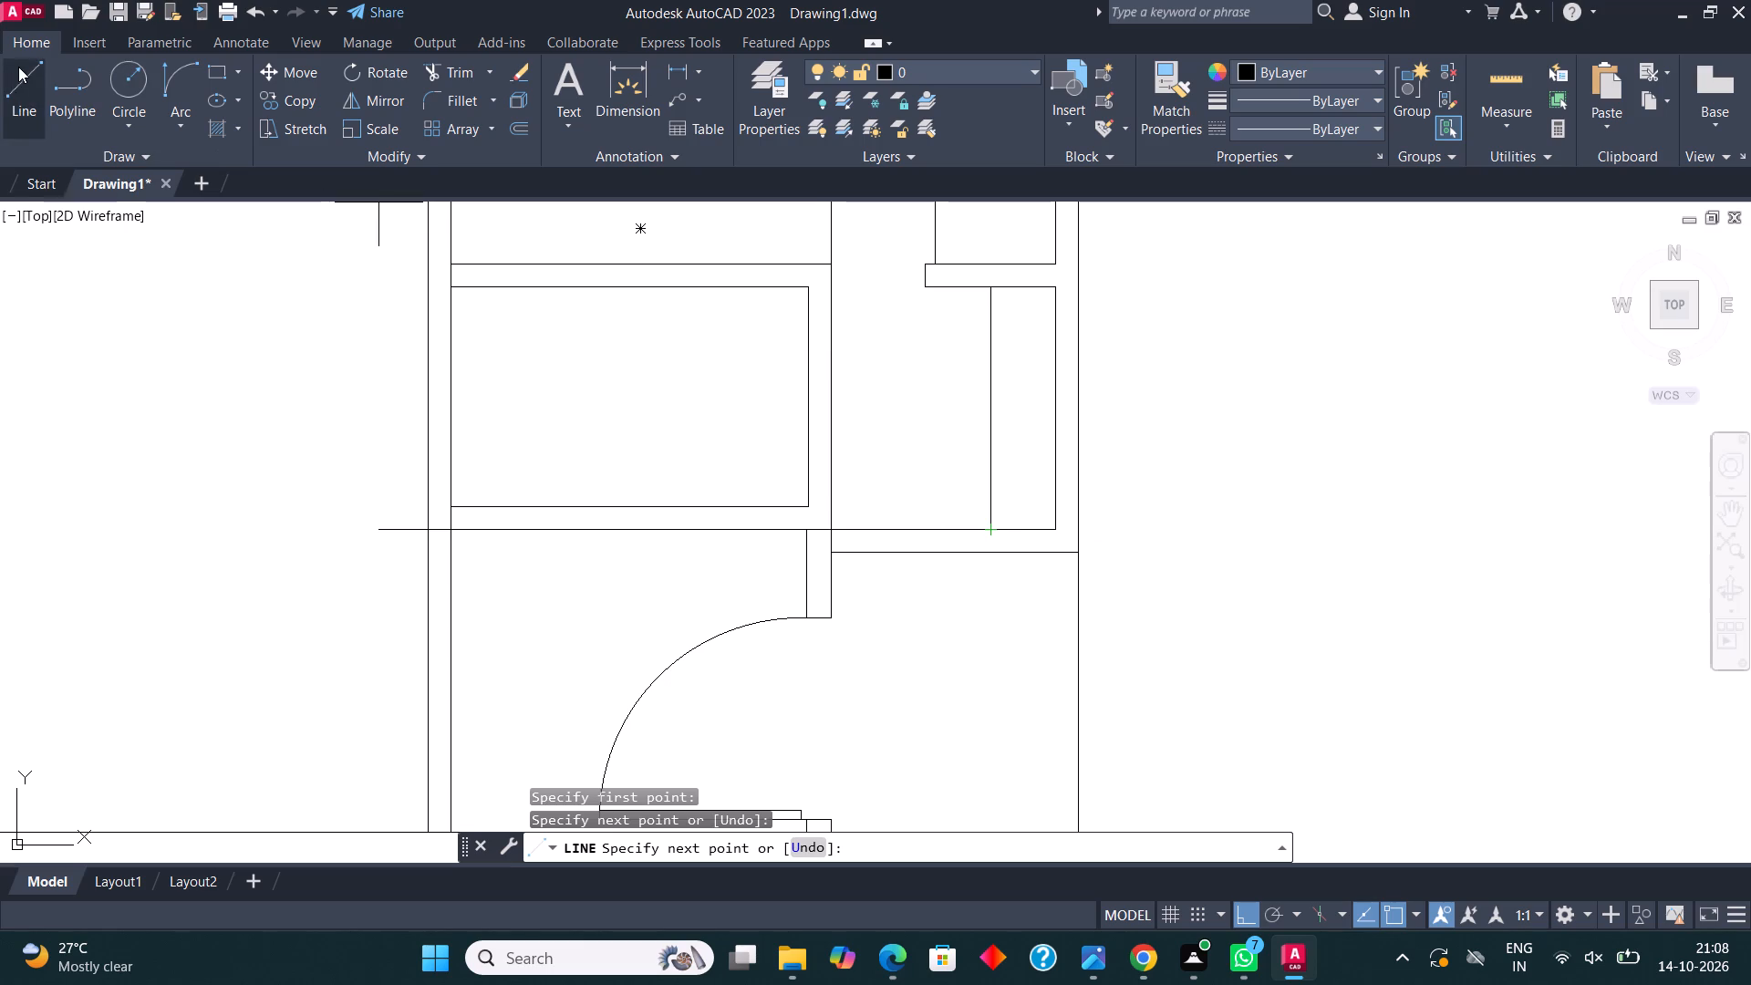
left_click(24, 63)
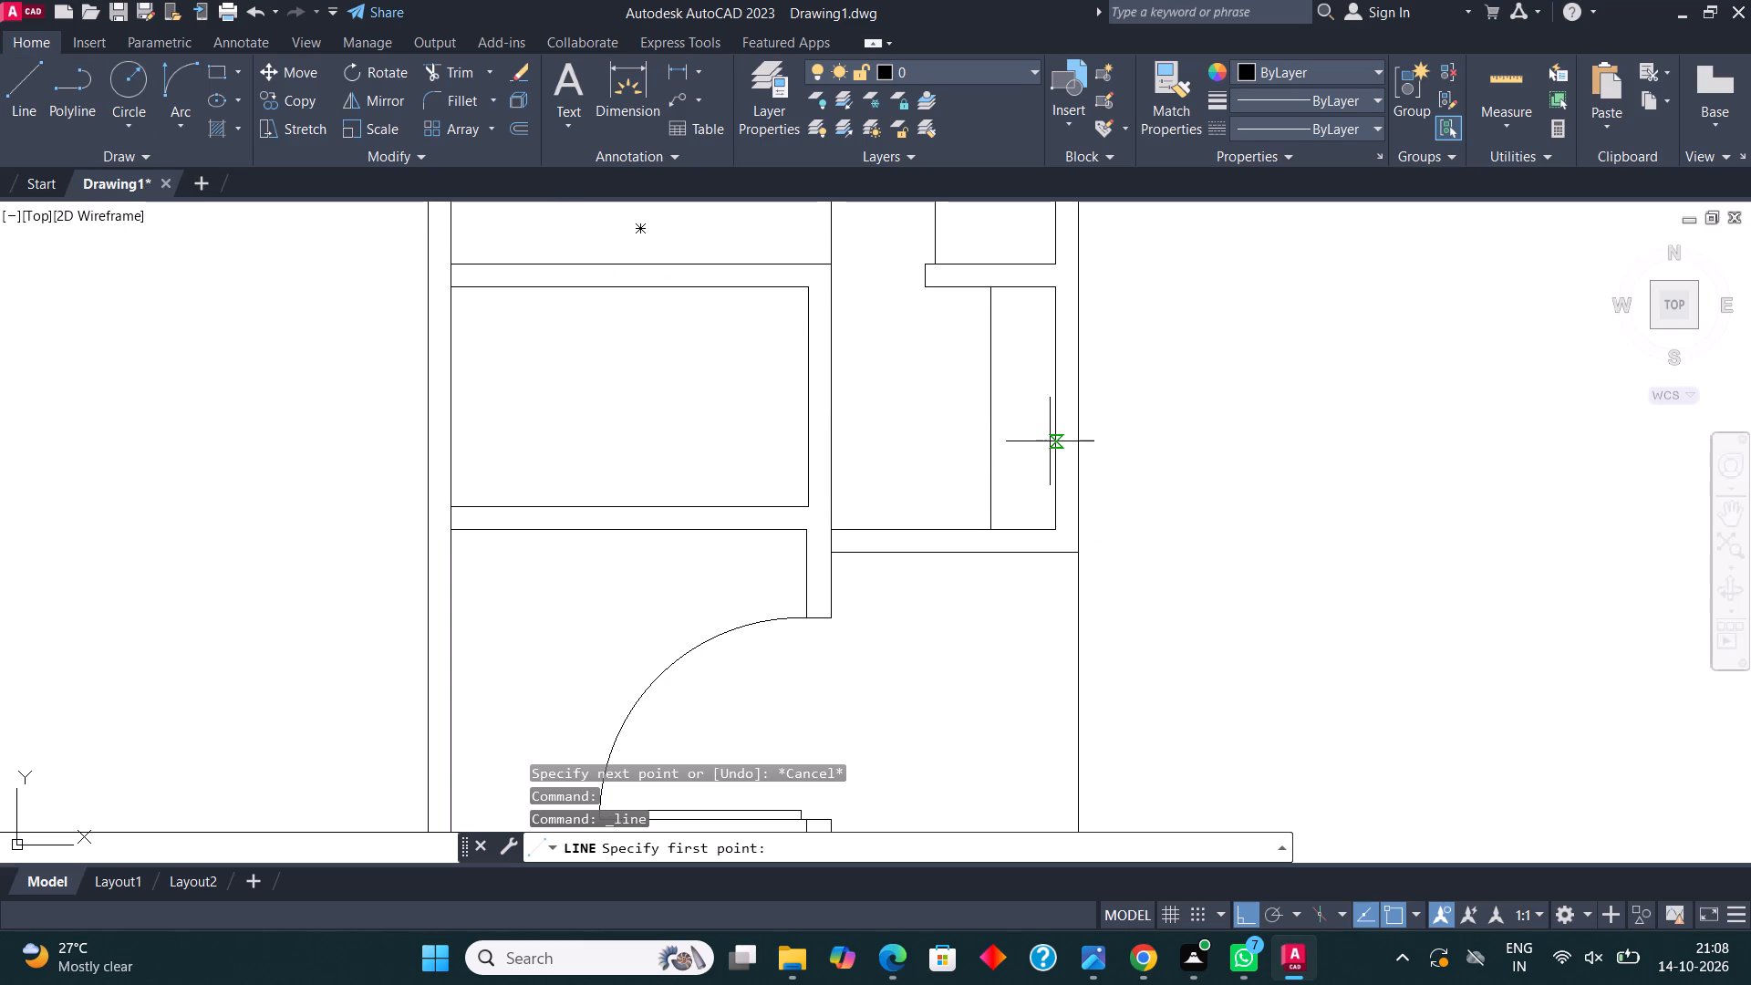
left_click(1051, 441)
left_click(837, 441)
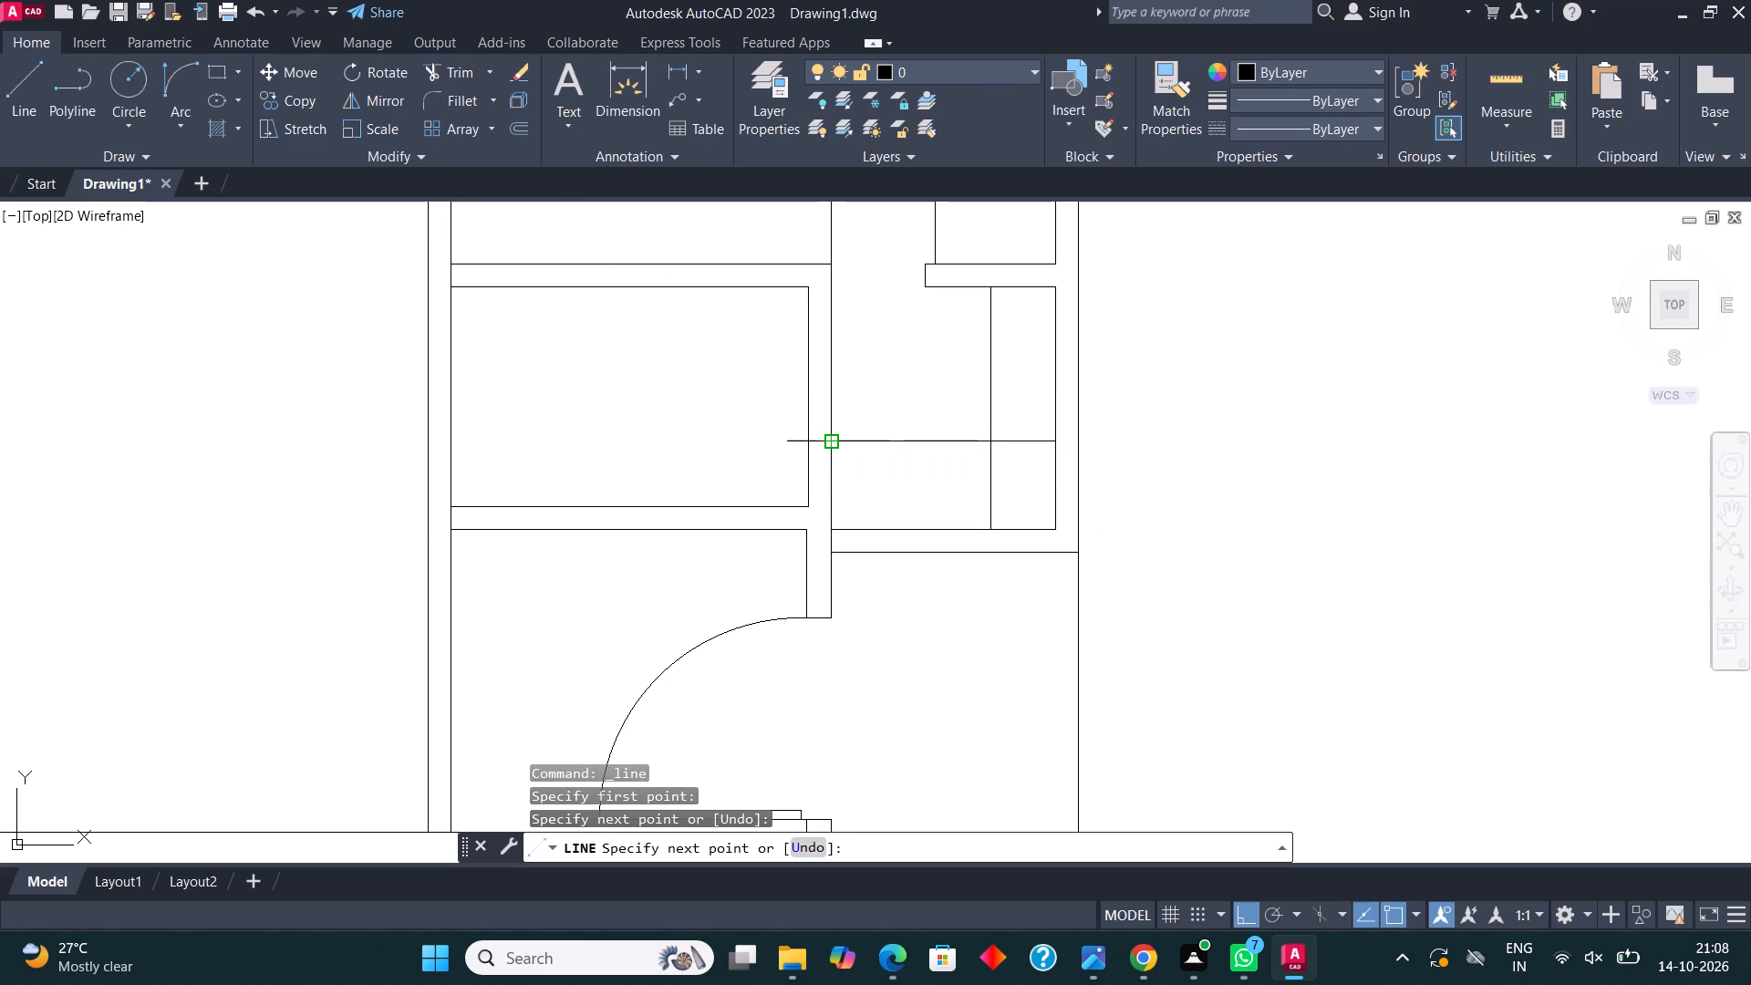
key("Escape")
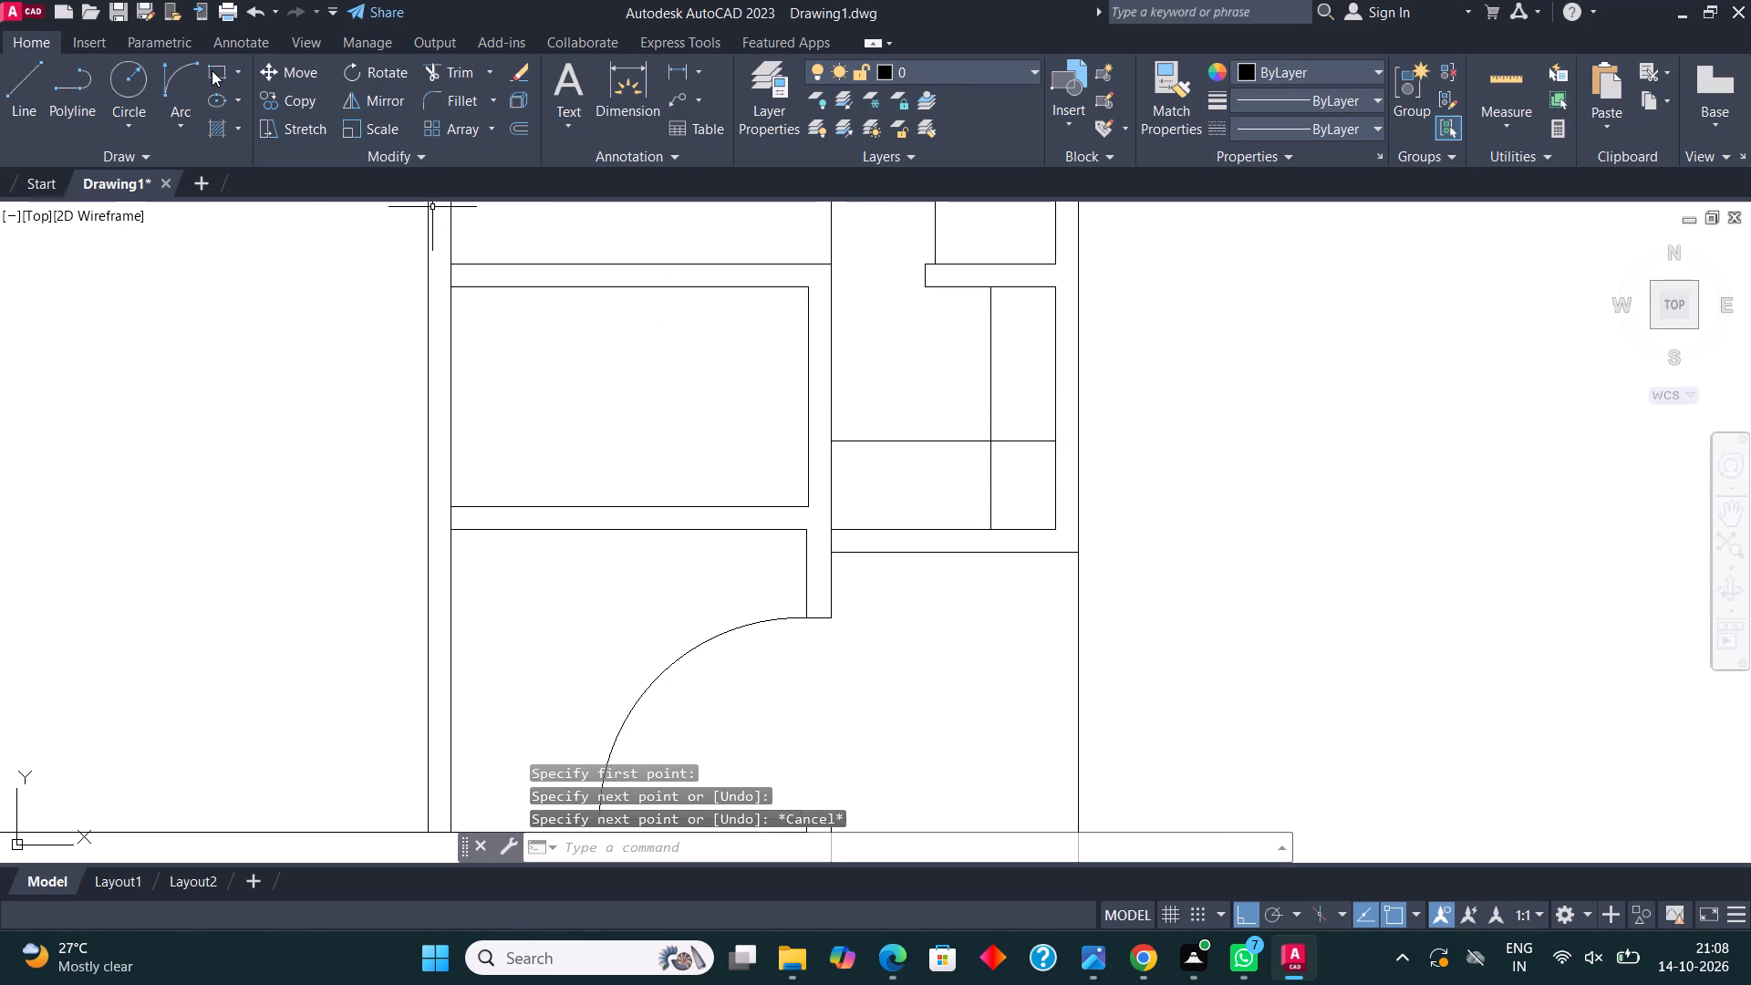
Draw a rectangle in the new room's lower-left corner, from the wall corner up to the horizontal line.
left_click(212, 70)
left_click(833, 532)
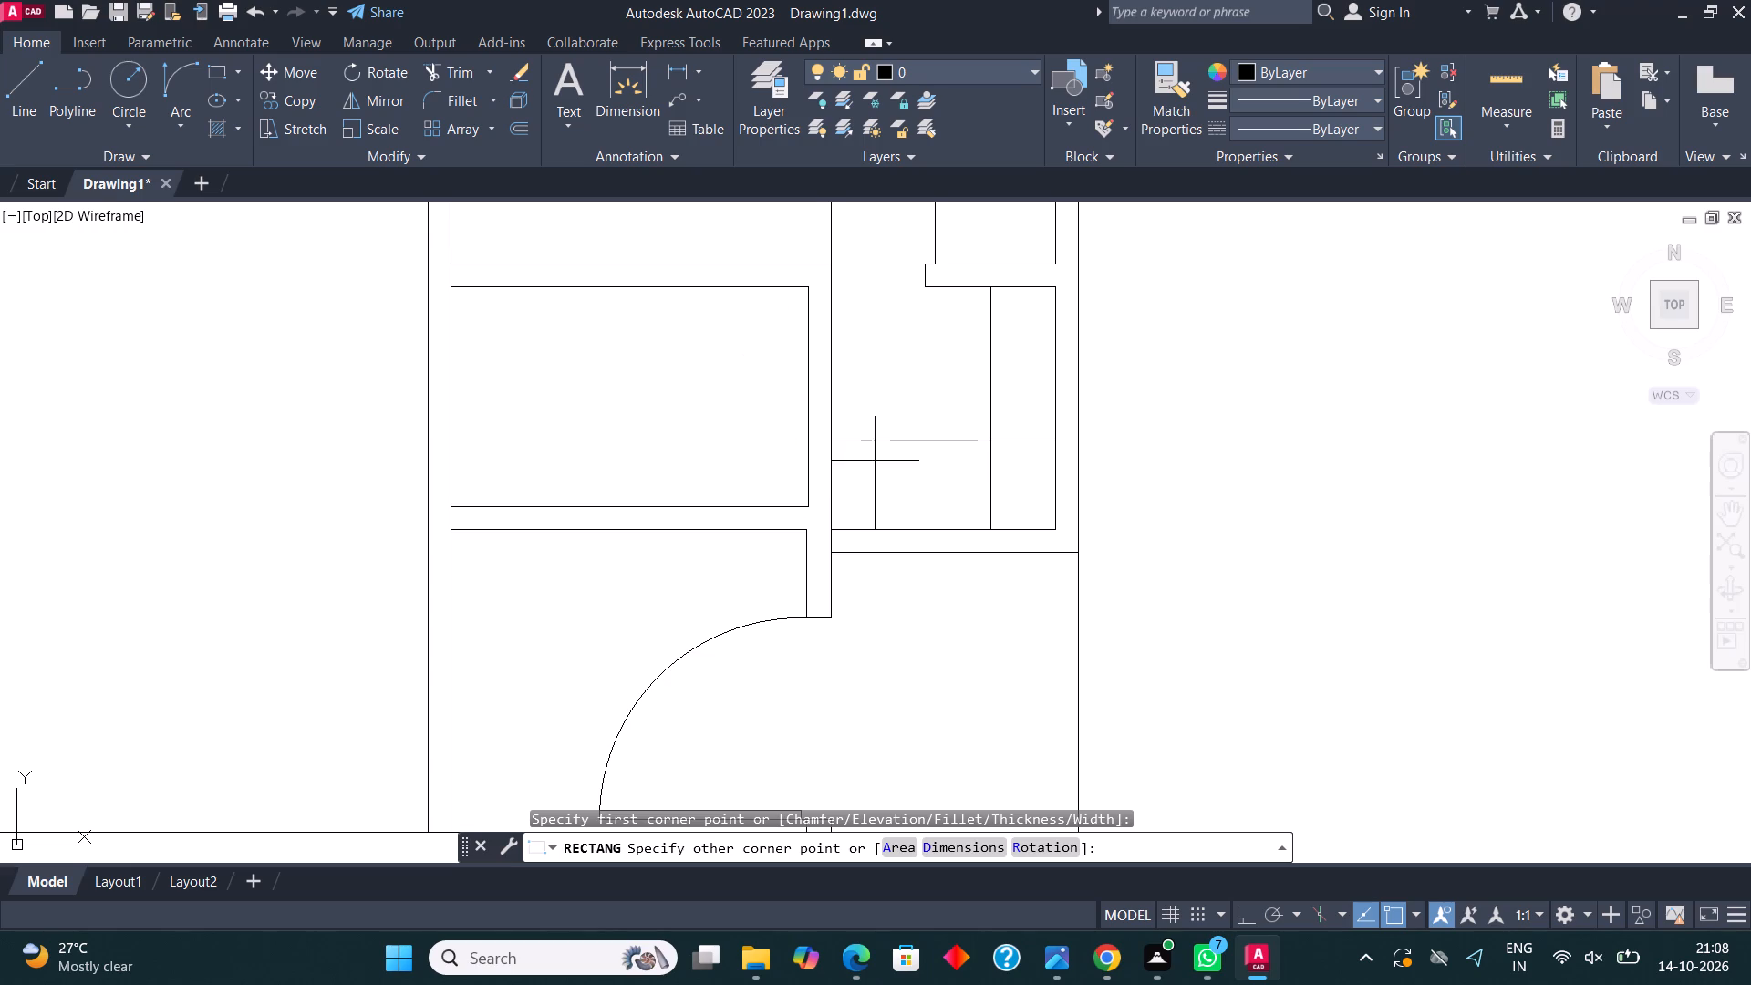
left_click(906, 443)
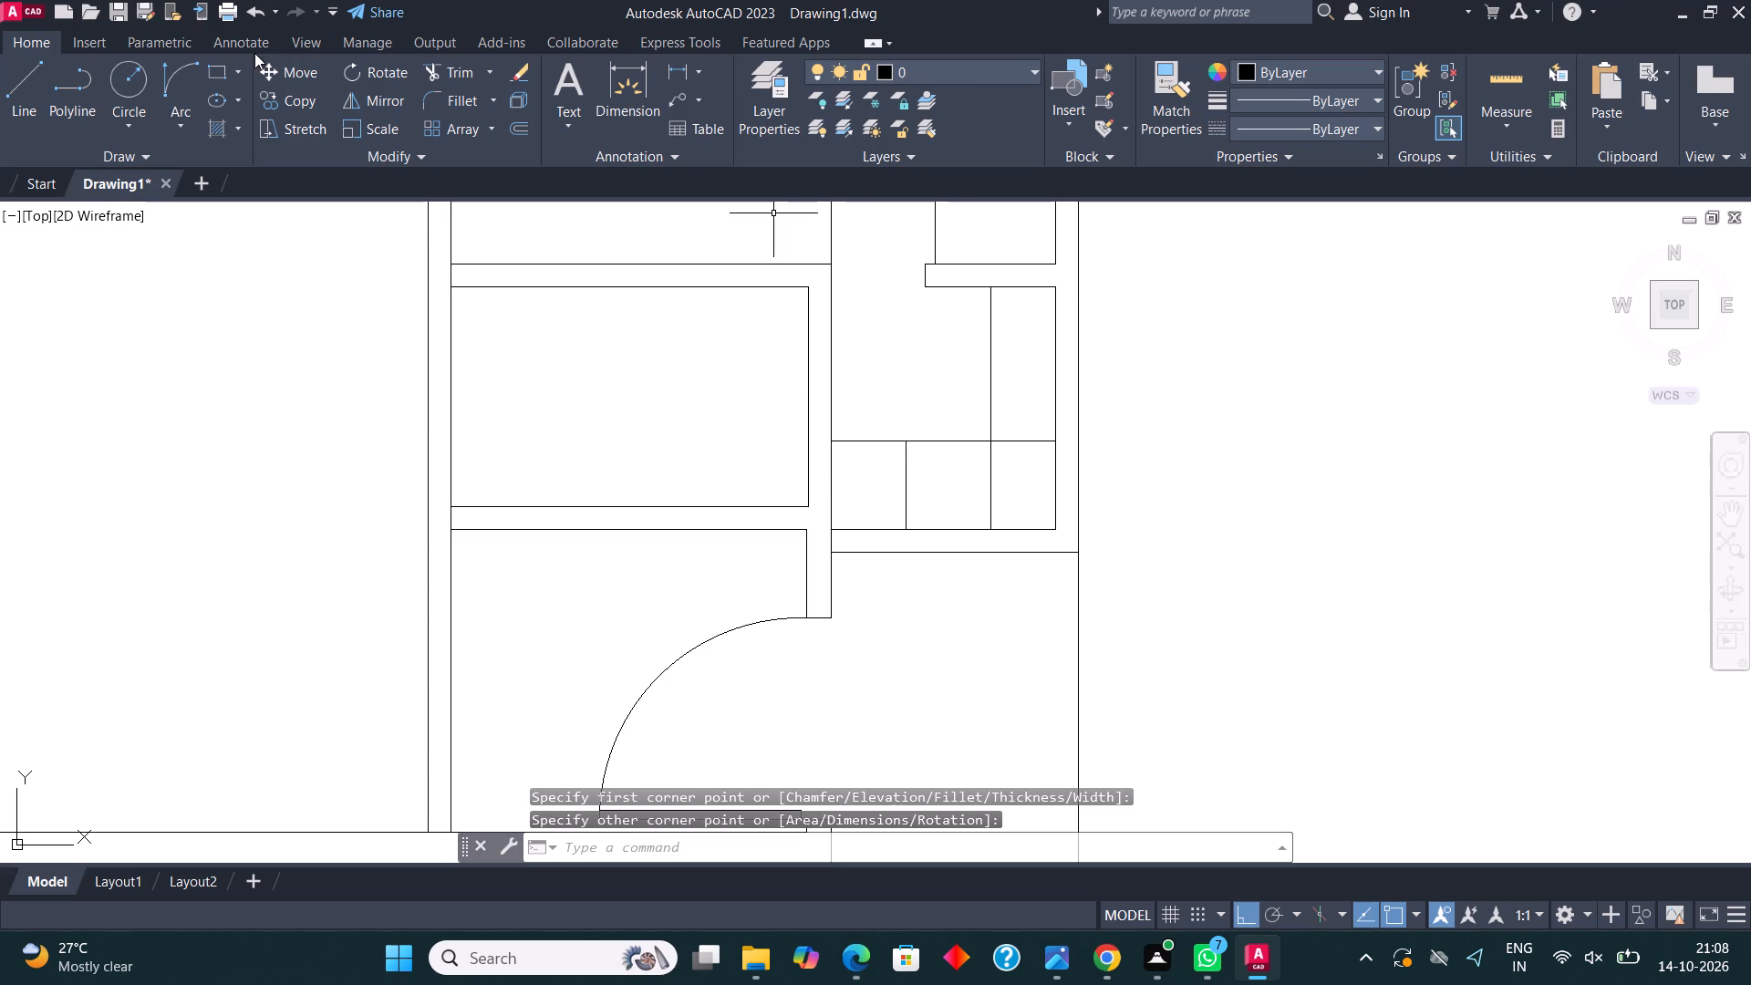
Draw a vertical line just right of the corner rectangle down to the wall, and trim the horizontal line between them to leave a gap.
left_click(25, 88)
left_click(924, 445)
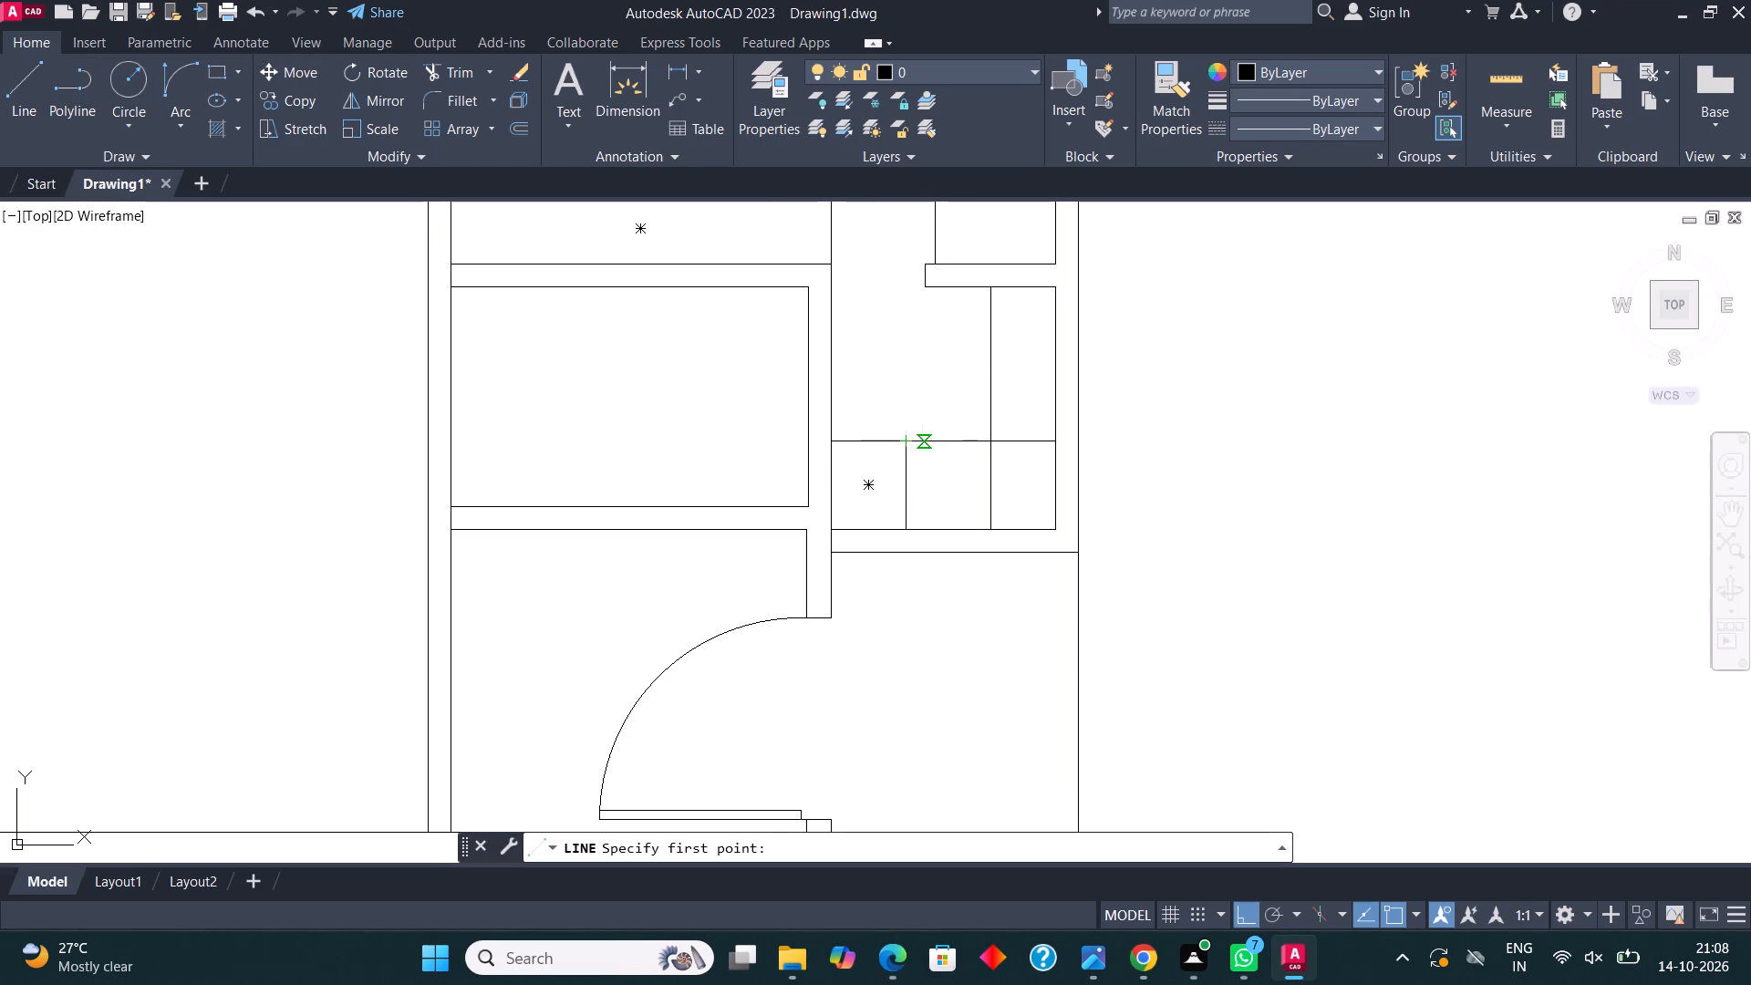
left_click(925, 528)
key("Escape")
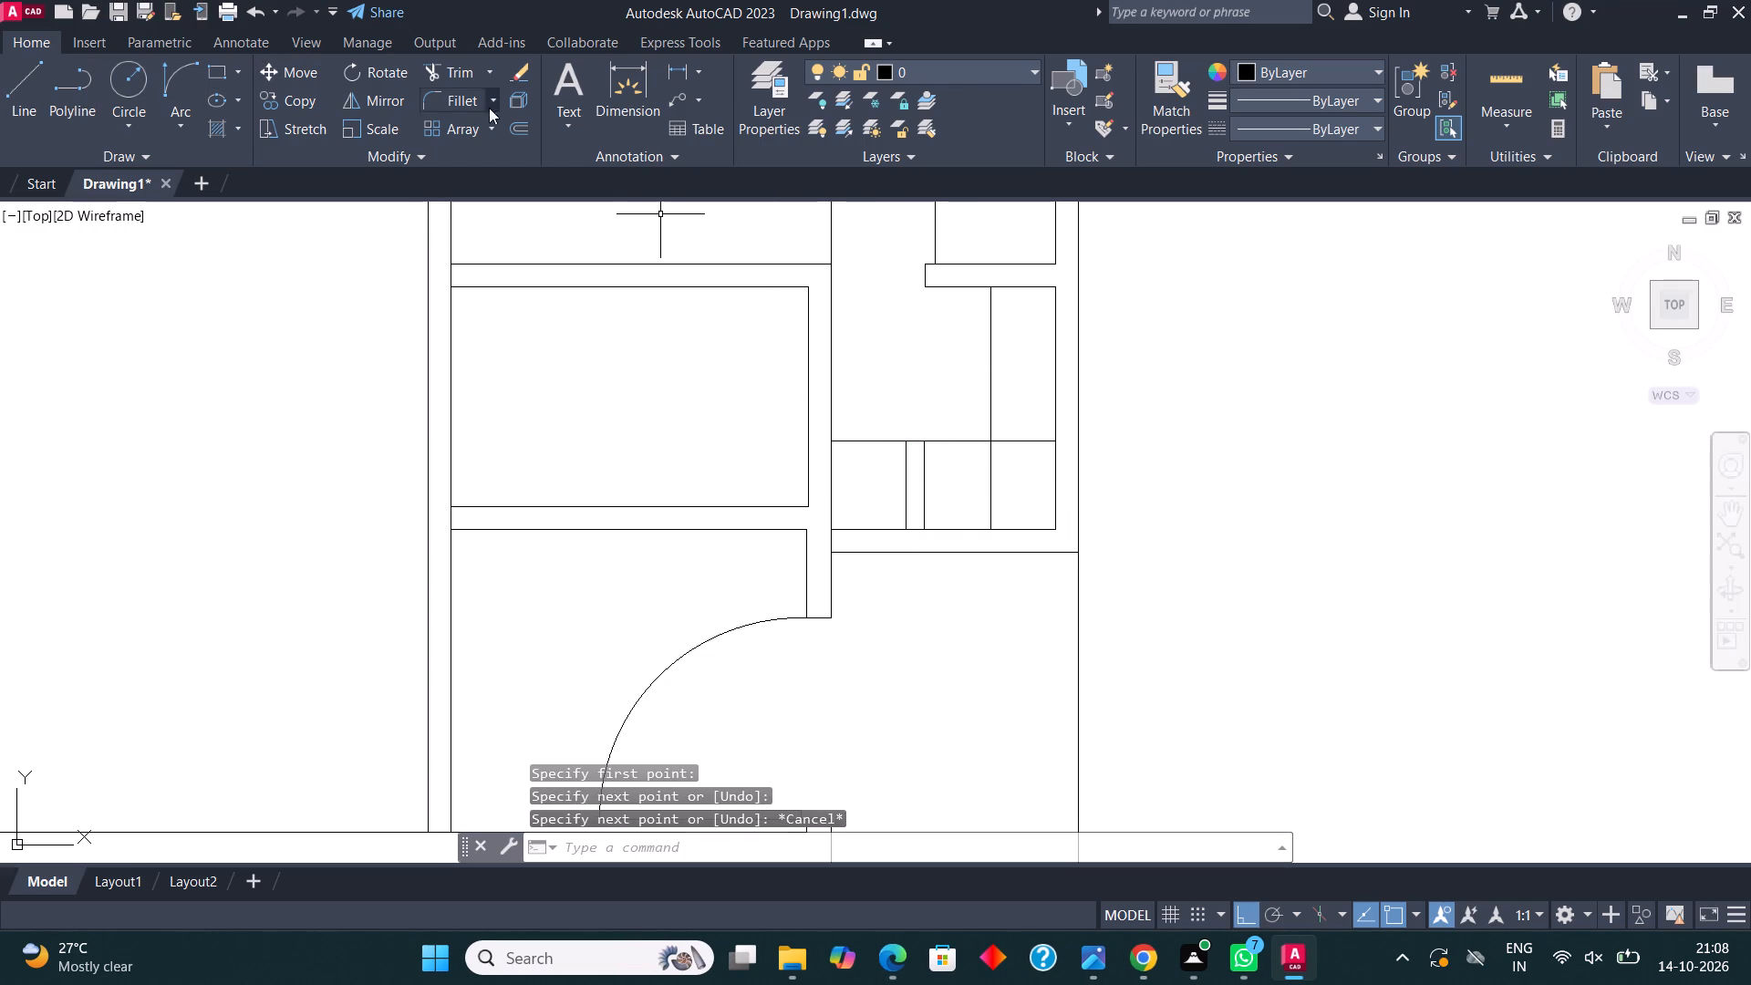
left_click(447, 71)
left_click(917, 440)
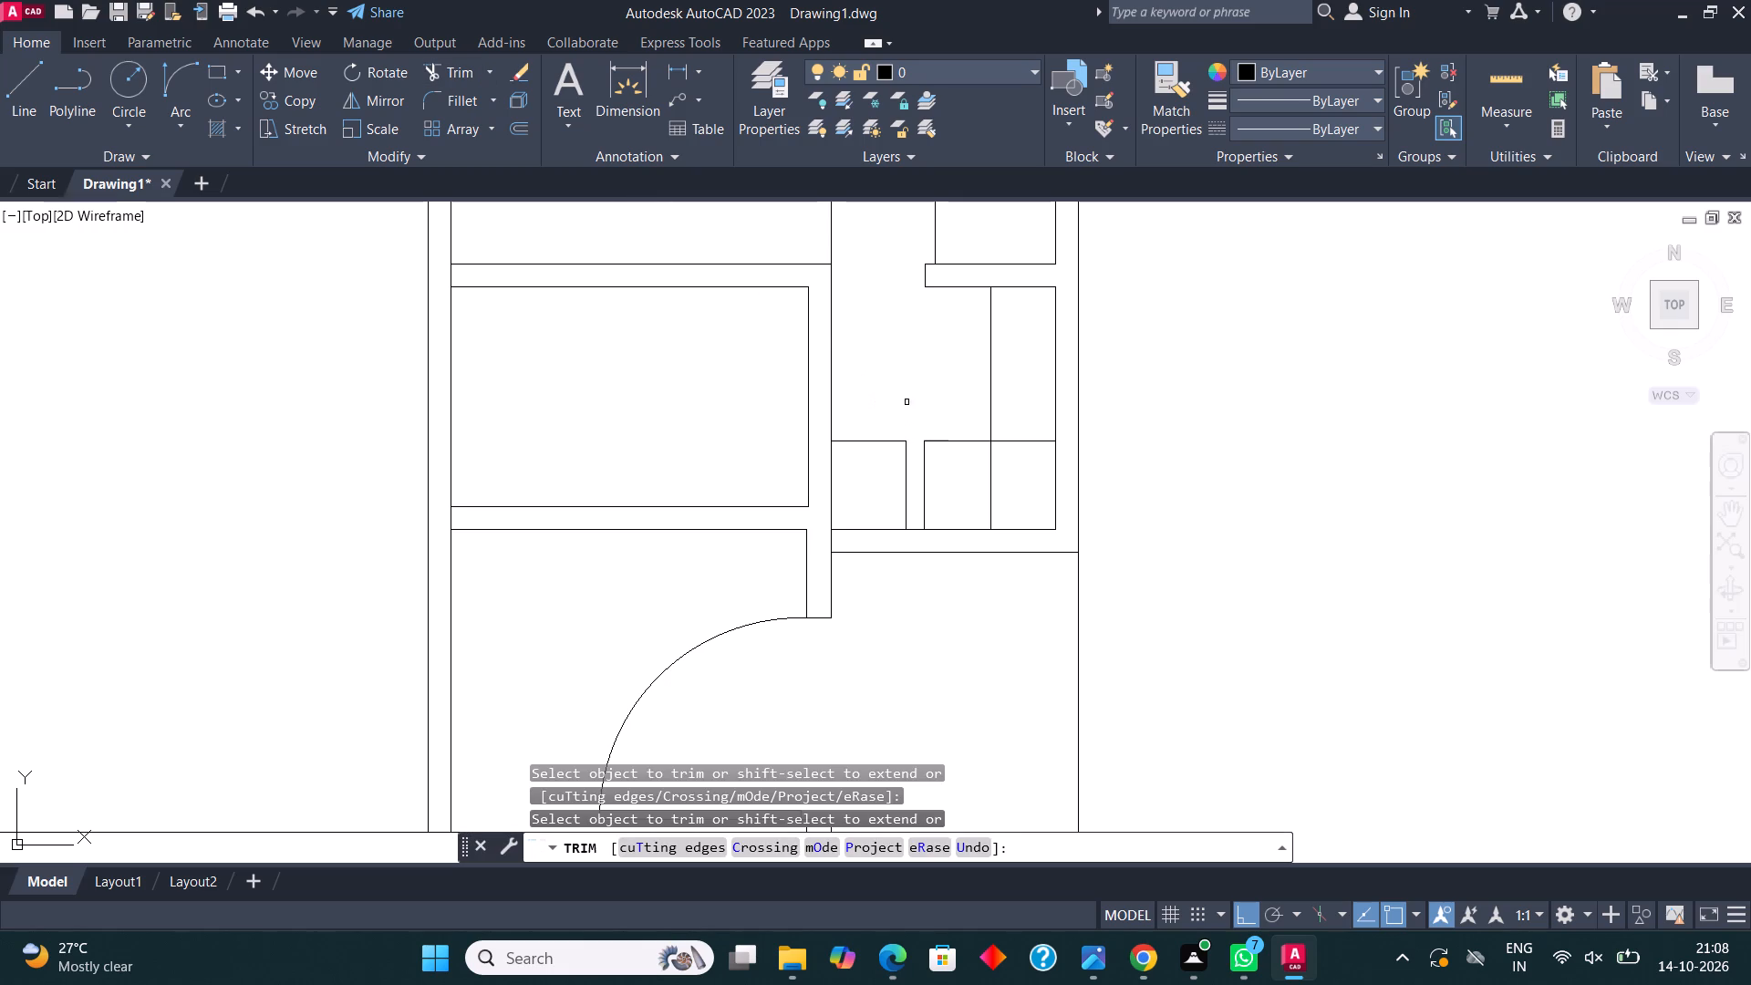
key("Escape")
Draw a short horizontal line across the narrow strip beside the outer wall, roughly midway along its upper section.
middle_click_drag(1022, 396, 1015, 398)
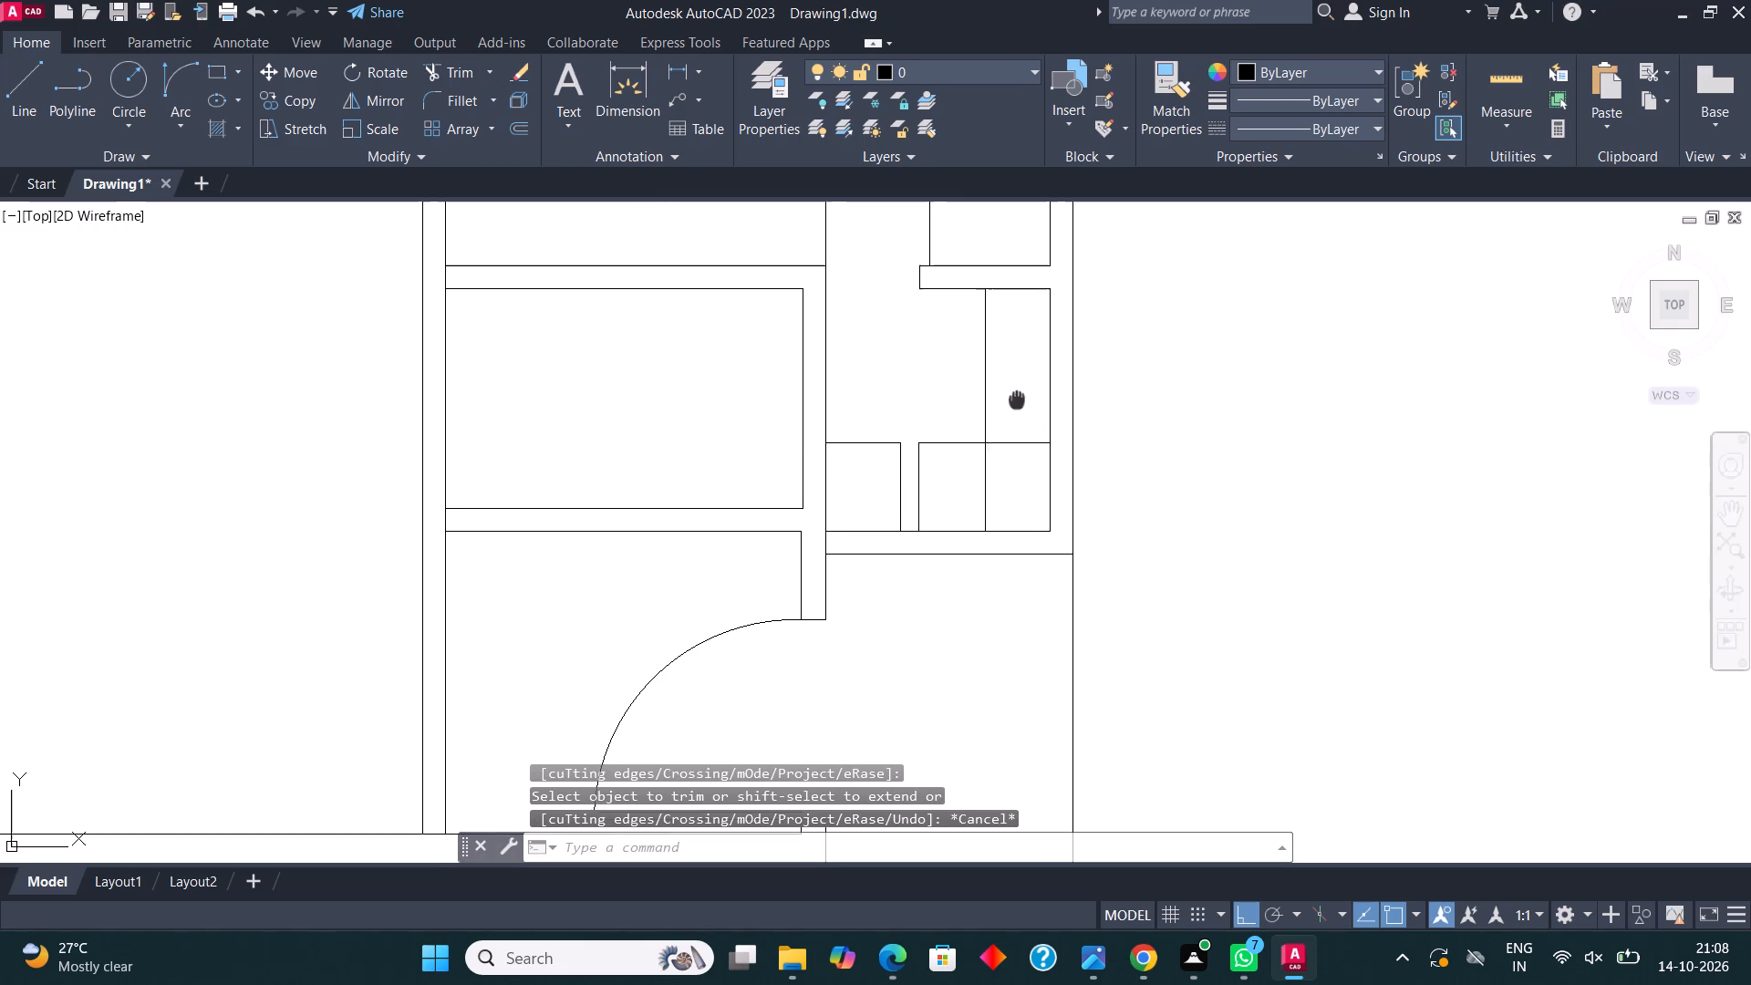
middle_click_drag(1015, 398, 979, 420)
left_click(37, 84)
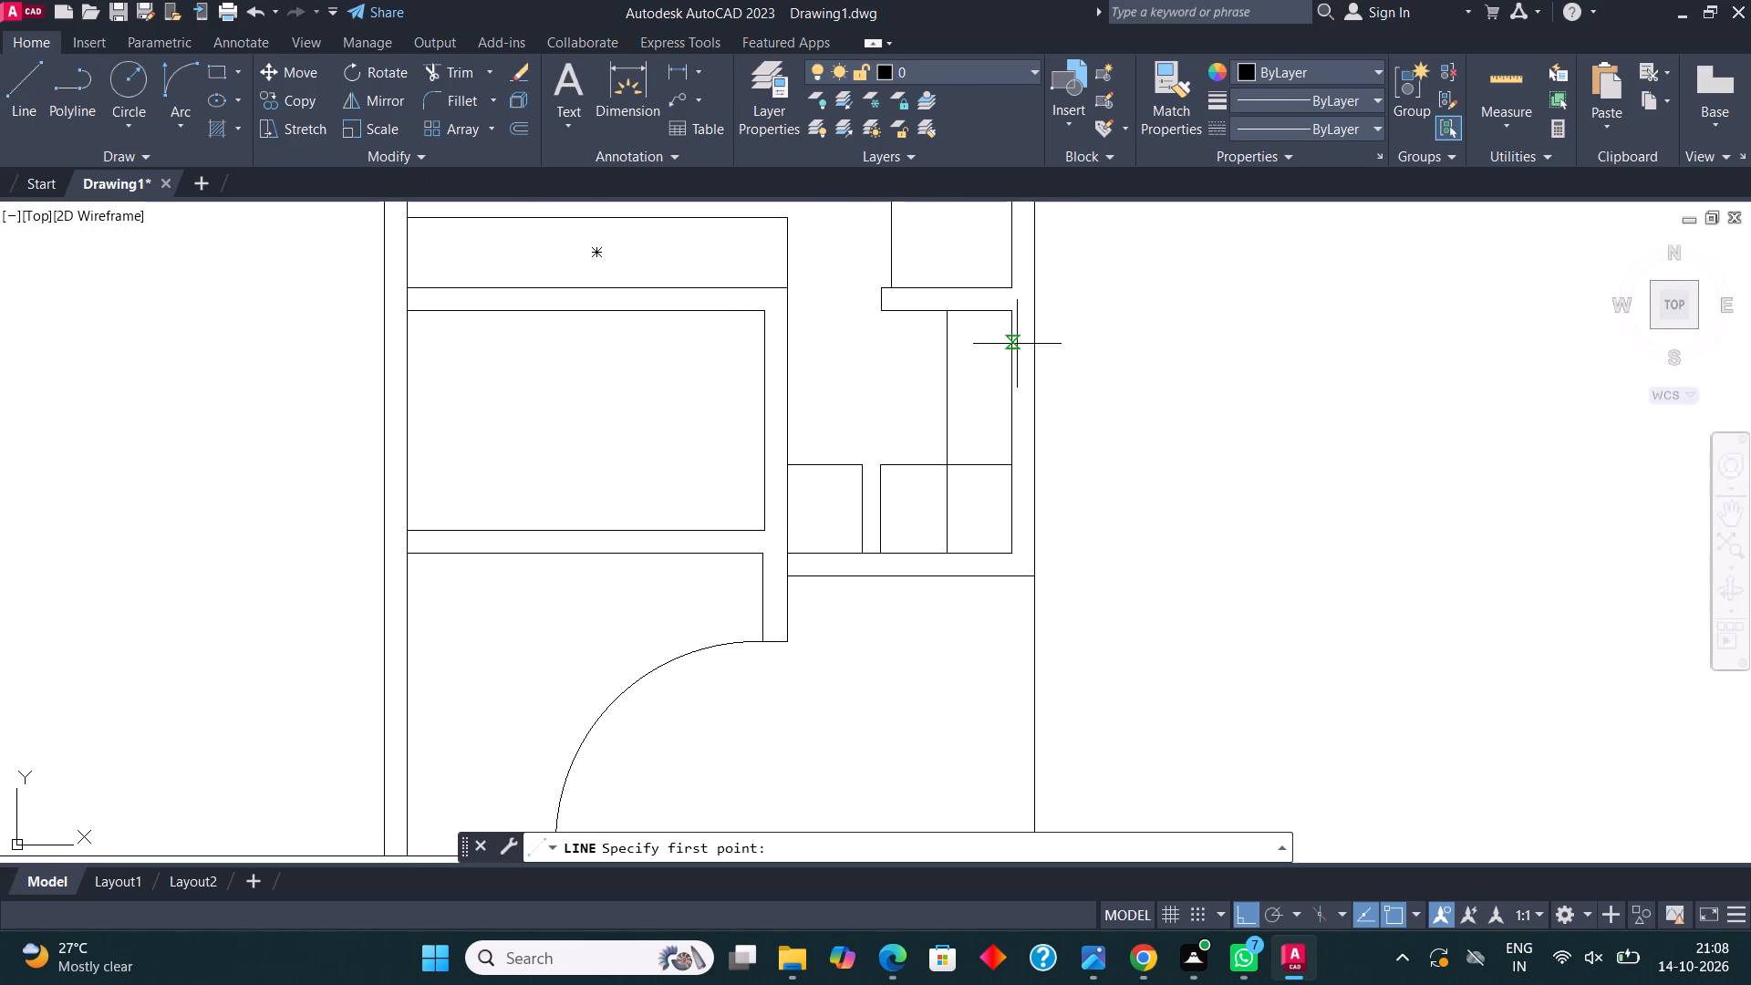
left_click(953, 394)
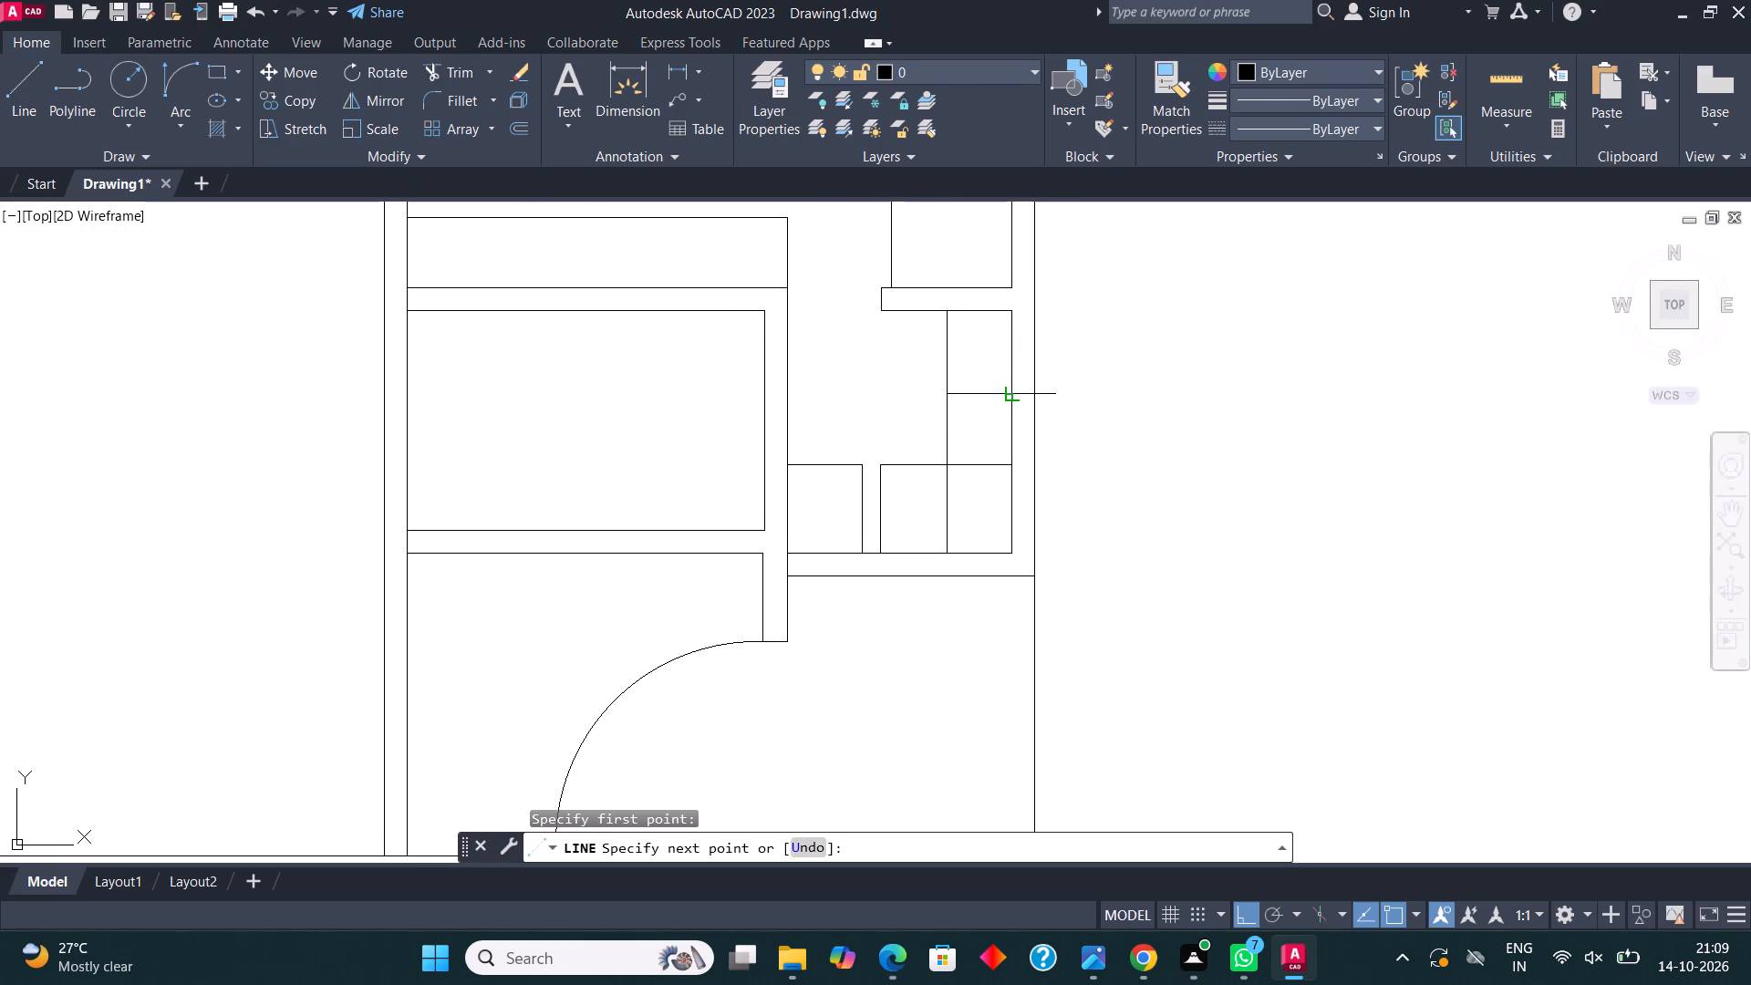
left_click(1009, 395)
key("Escape")
scroll(1052, 321, "down", 2)
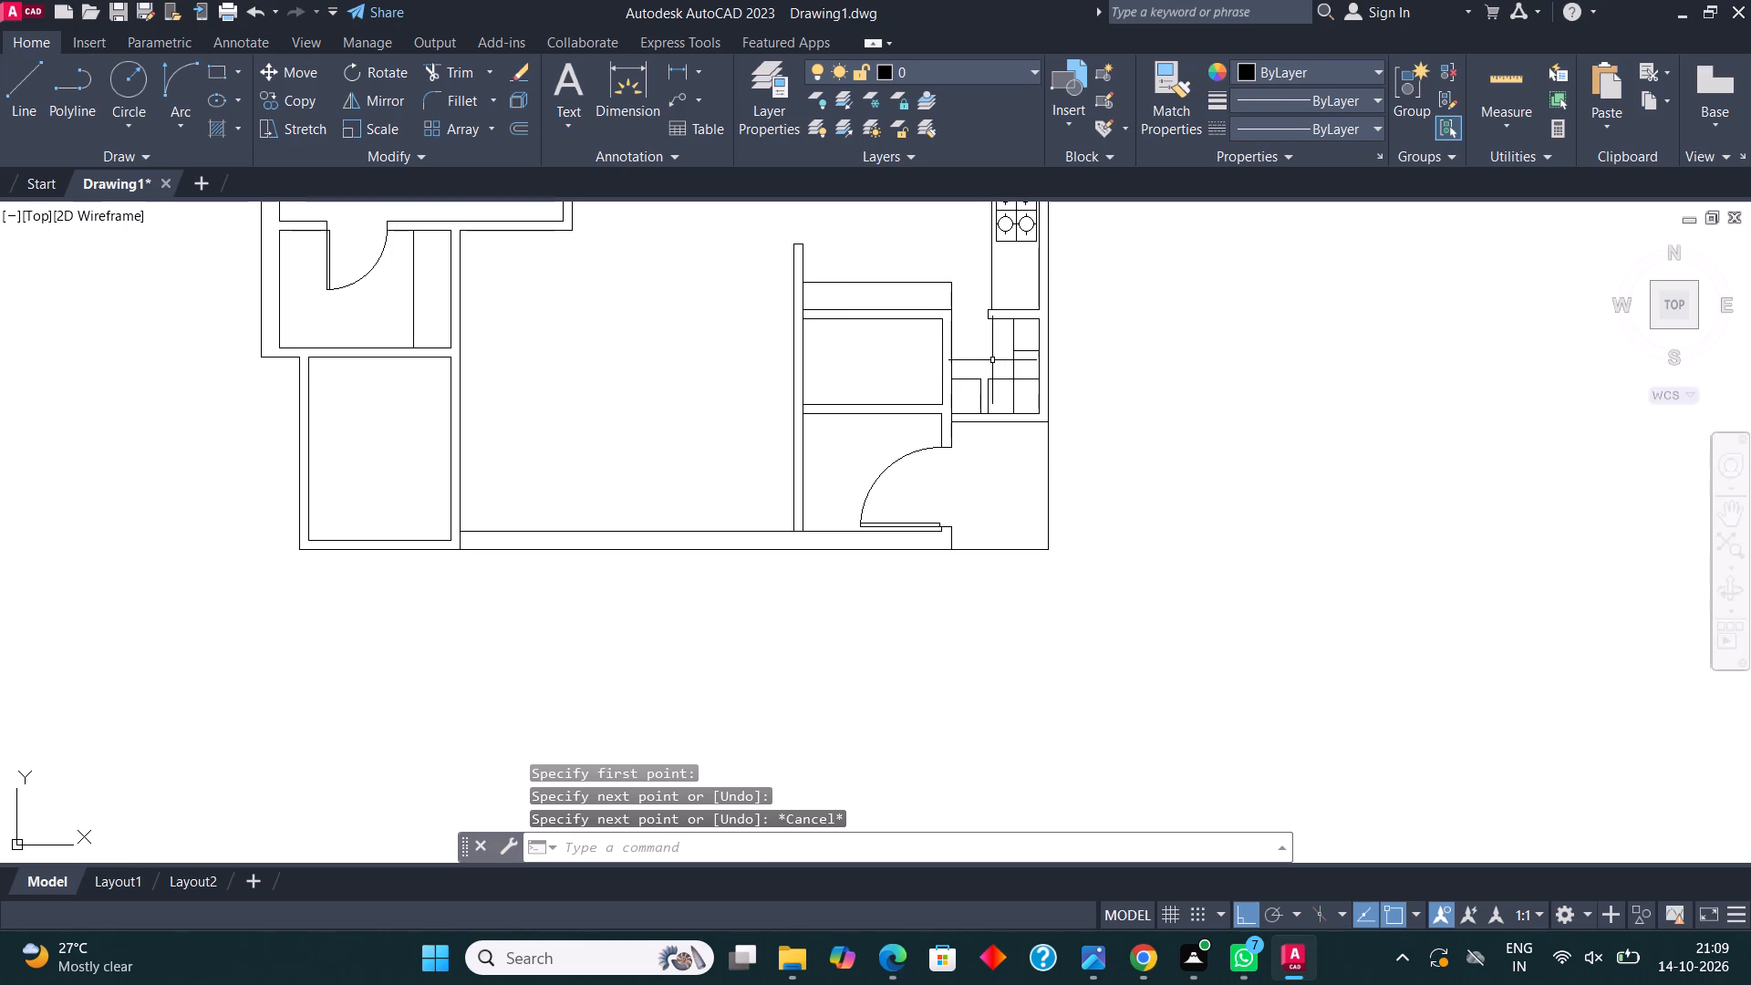
Draw a thin rectangle on the top edge of the fitted room's lower-left corner rectangle.
scroll(977, 383, "up", 5)
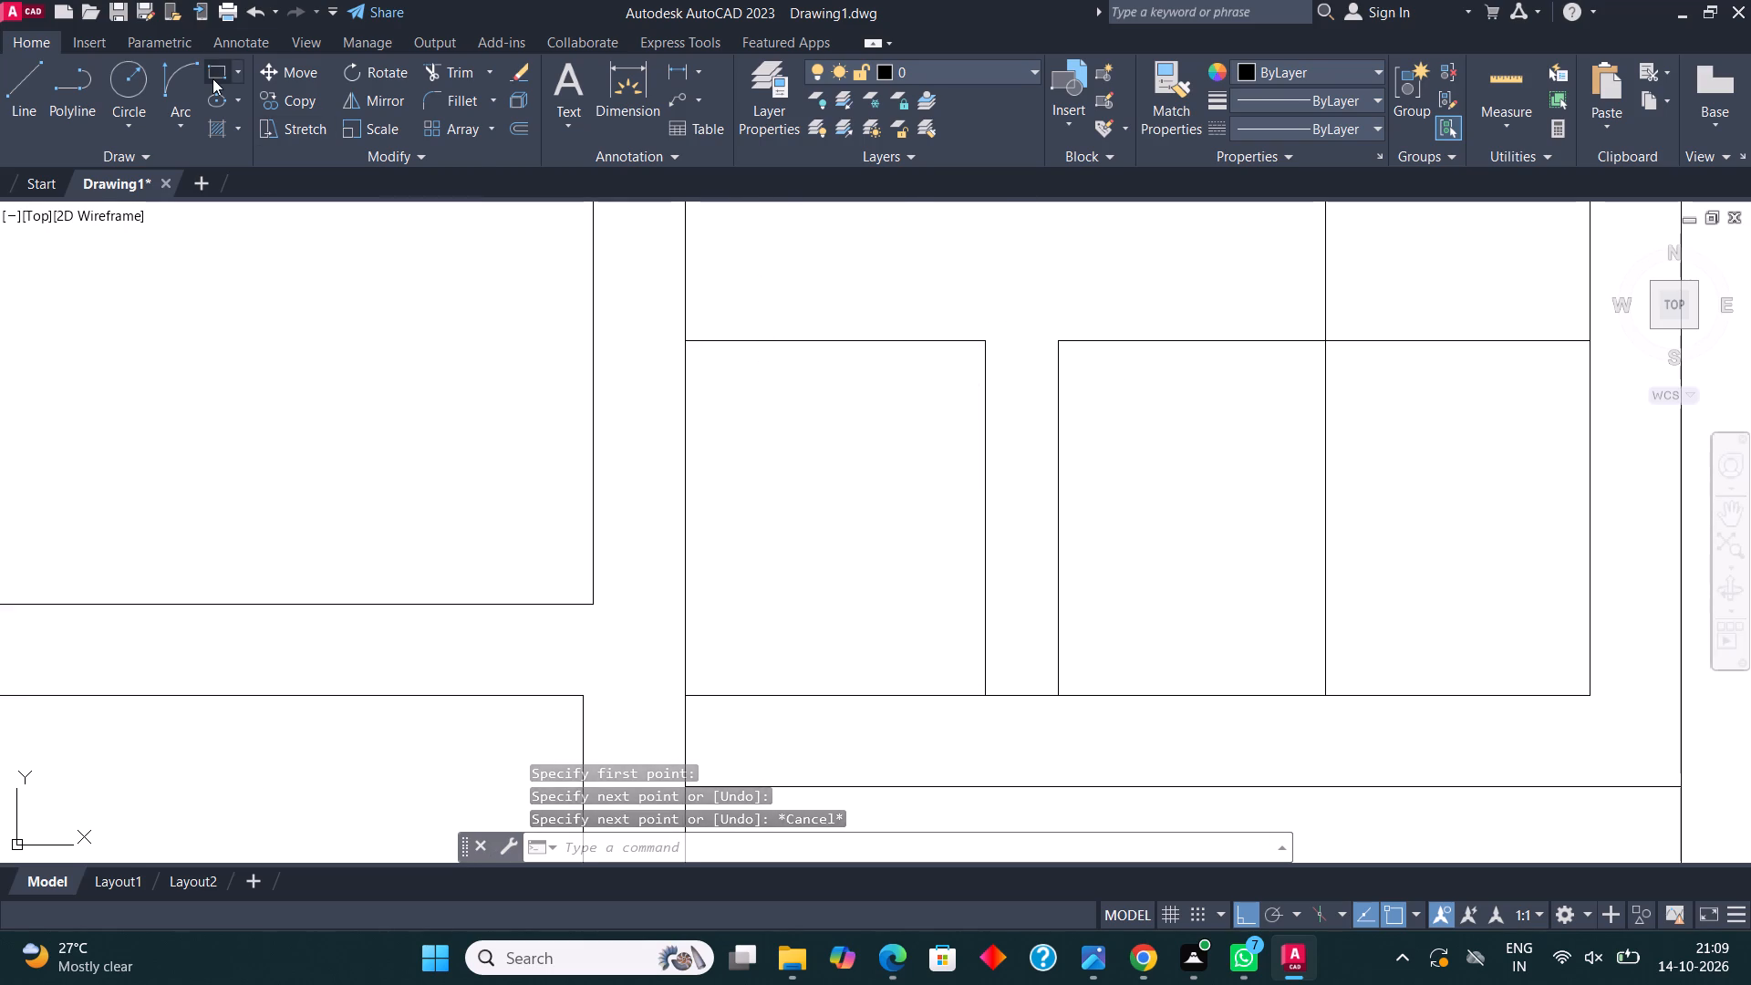
left_click(212, 78)
left_click(727, 339)
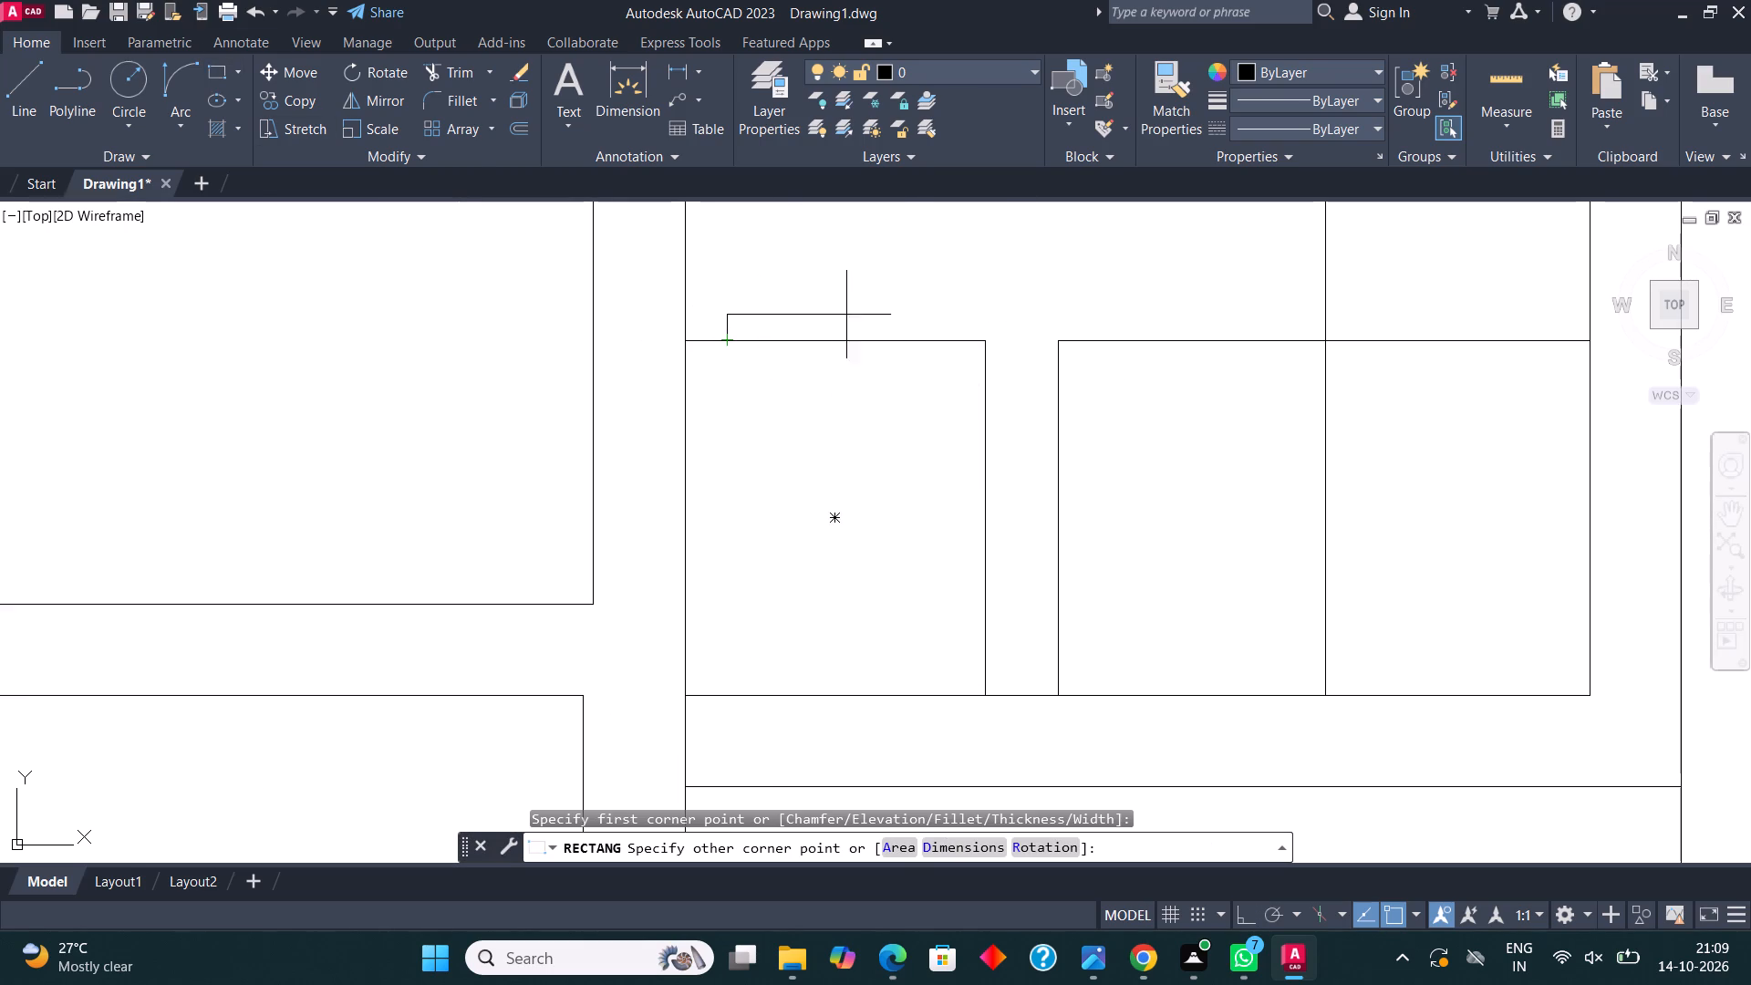
left_click(948, 326)
scroll(1034, 343, "down", 3)
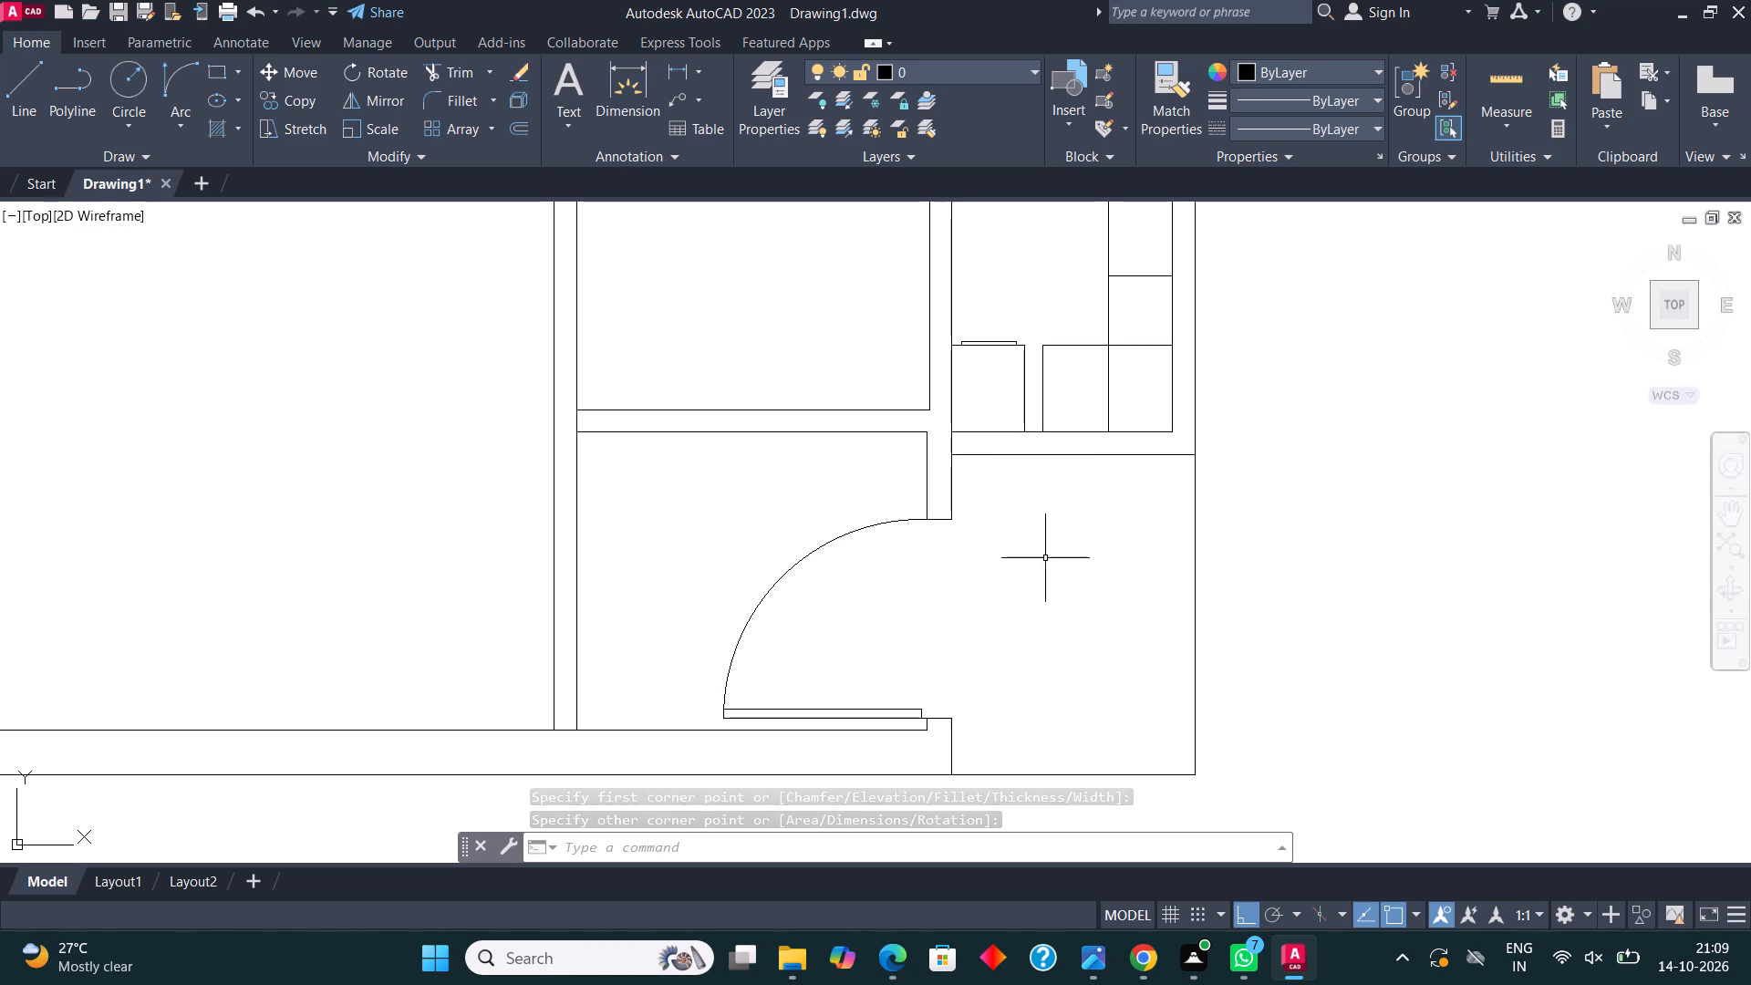
Draw a horizontal line just below the fitted room's bottom wall, from the door-side wall to the outer wall.
middle_click_drag(1017, 546, 902, 494)
left_click(33, 89)
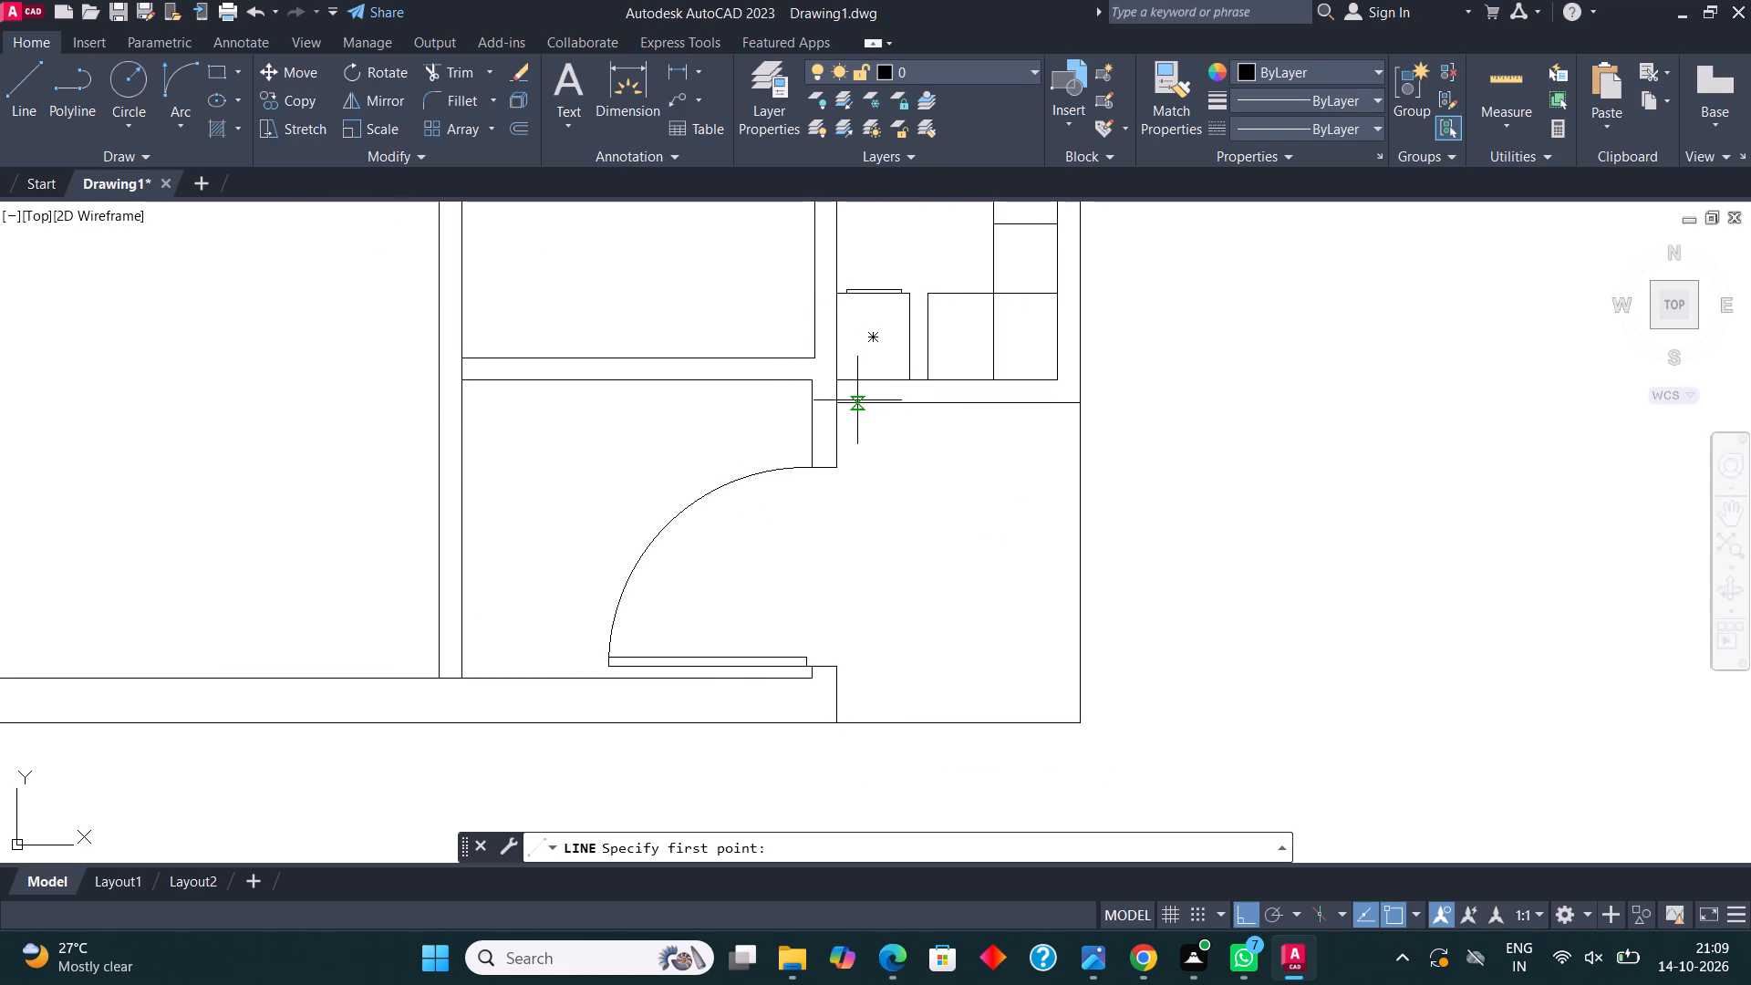
left_click(840, 454)
left_click(1072, 458)
key("Escape")
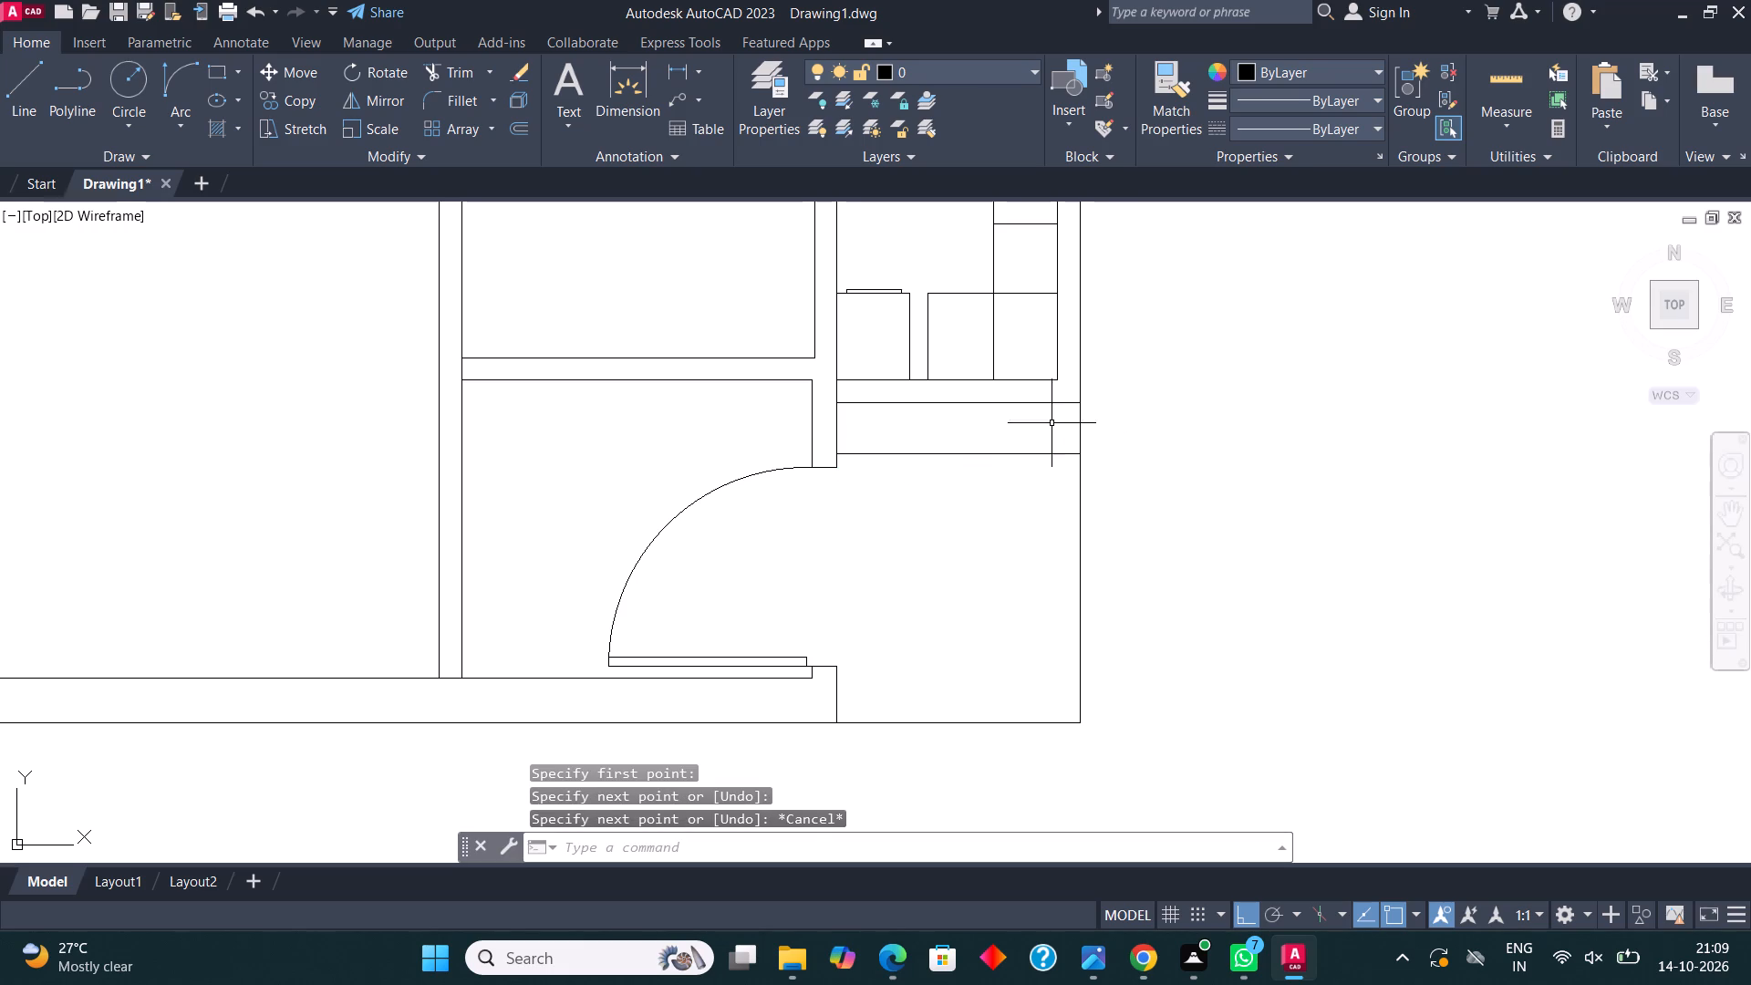
middle_click_drag(1054, 503, 1064, 419)
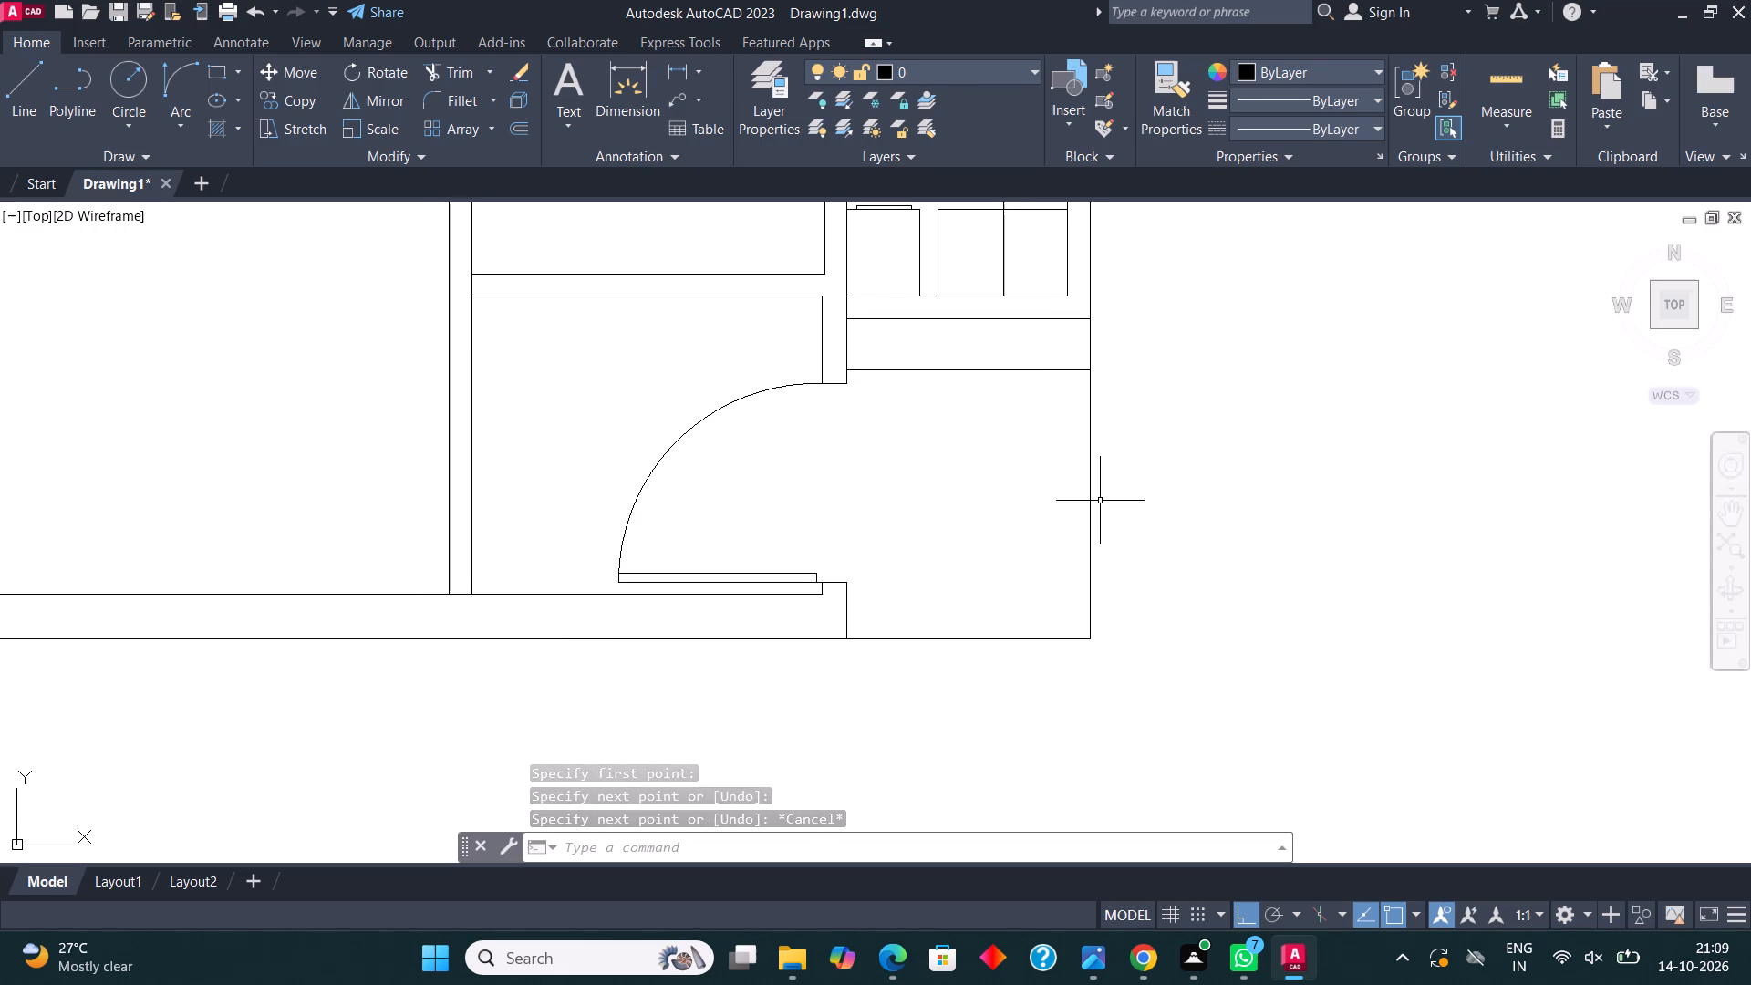
Draw a horizontal line from the wall stub just above the entrance door arc across to the long partition's inner face.
scroll(1083, 568, "down", 2)
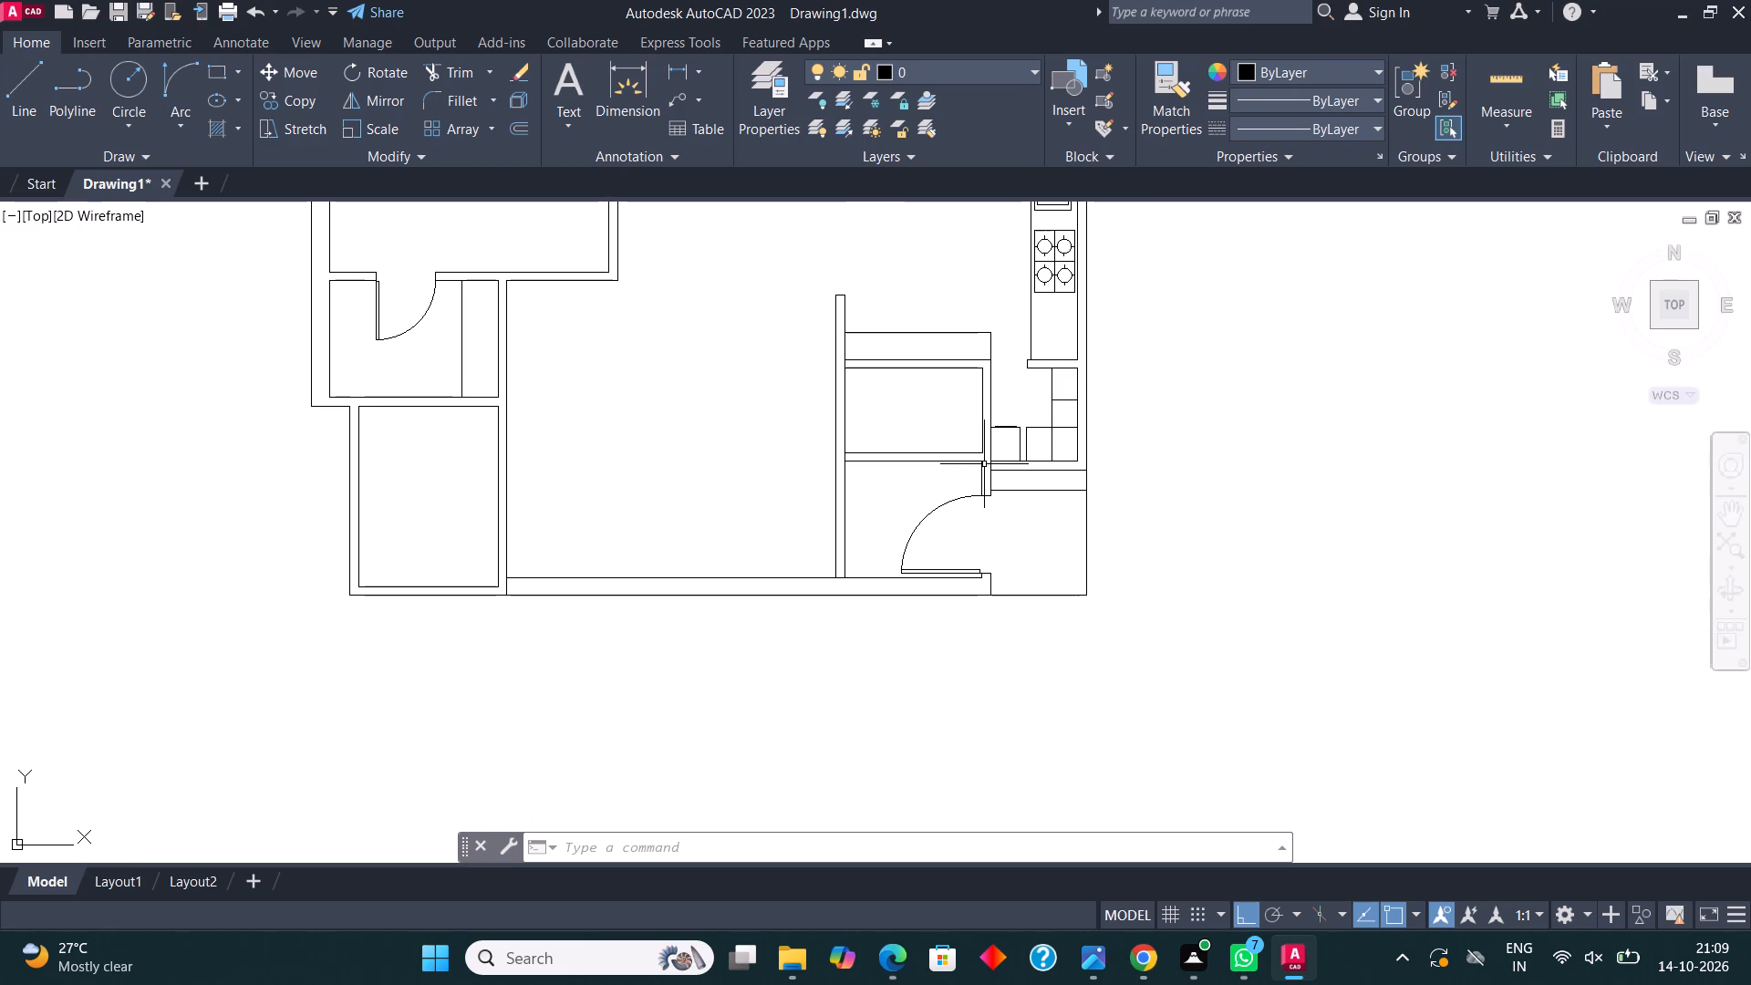
middle_click_drag(1002, 461, 1052, 482)
scroll(1023, 484, "up", 2)
middle_click_drag(1020, 482, 1063, 481)
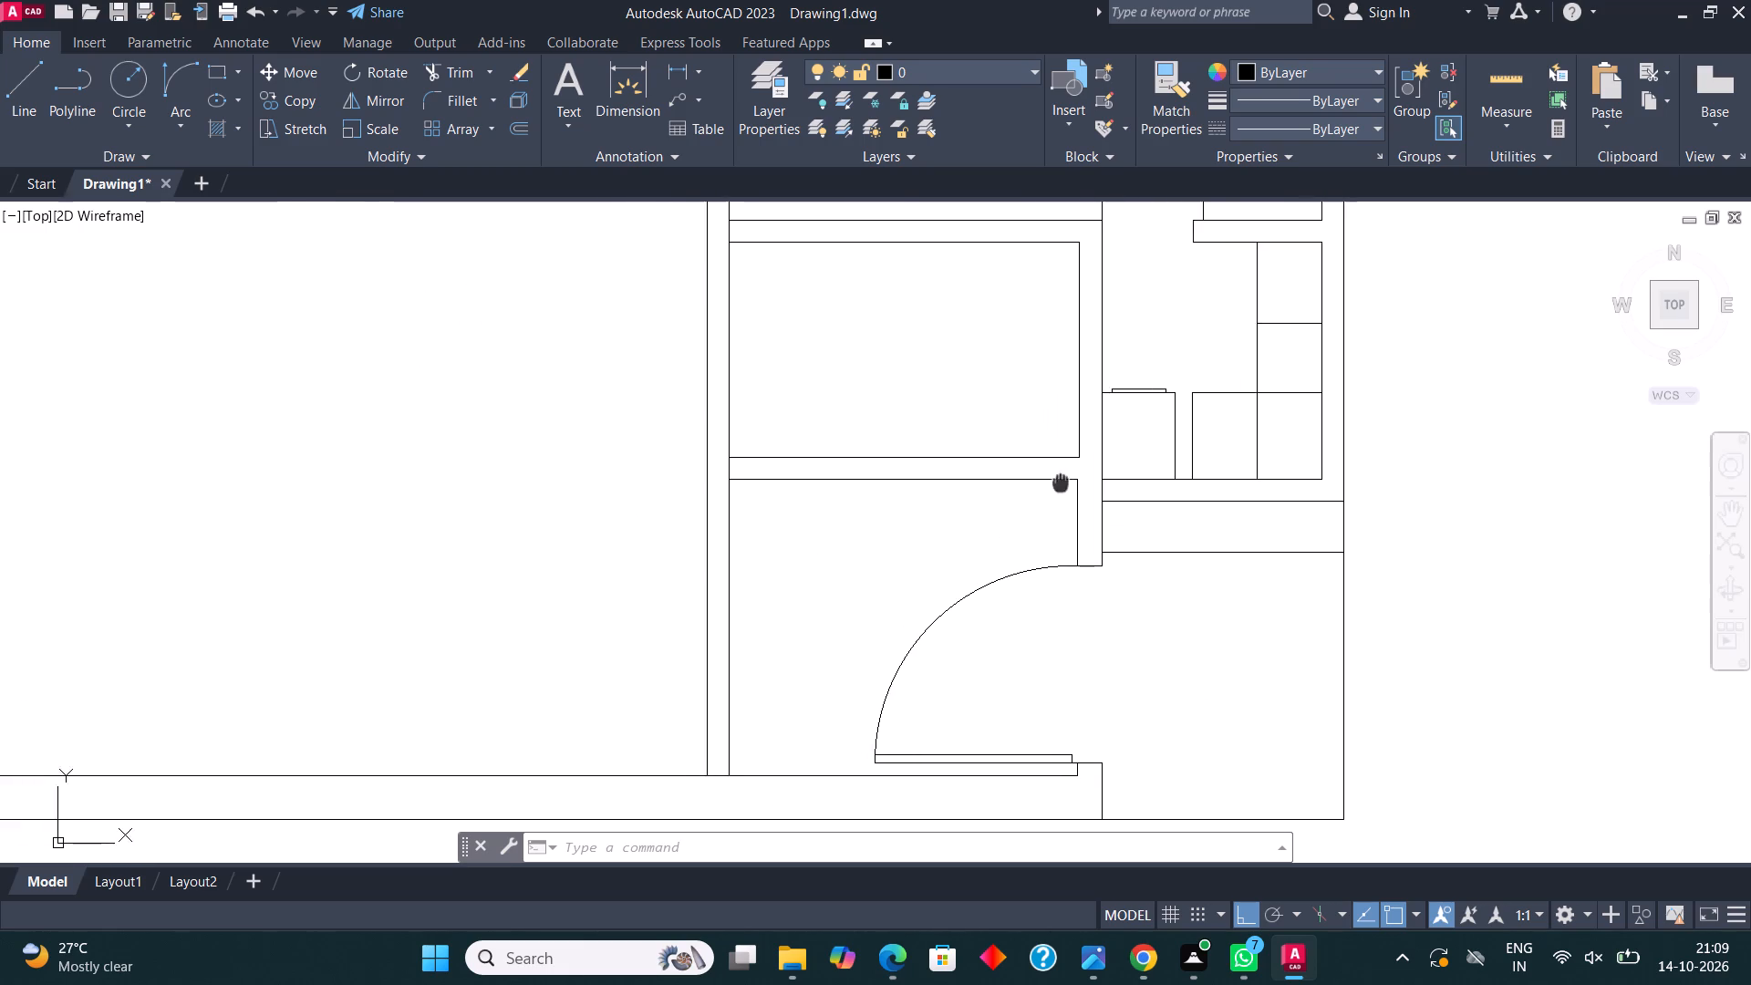
middle_click_drag(1063, 481, 1066, 480)
scroll(1022, 461, "down", 2)
scroll(960, 500, "up", 1)
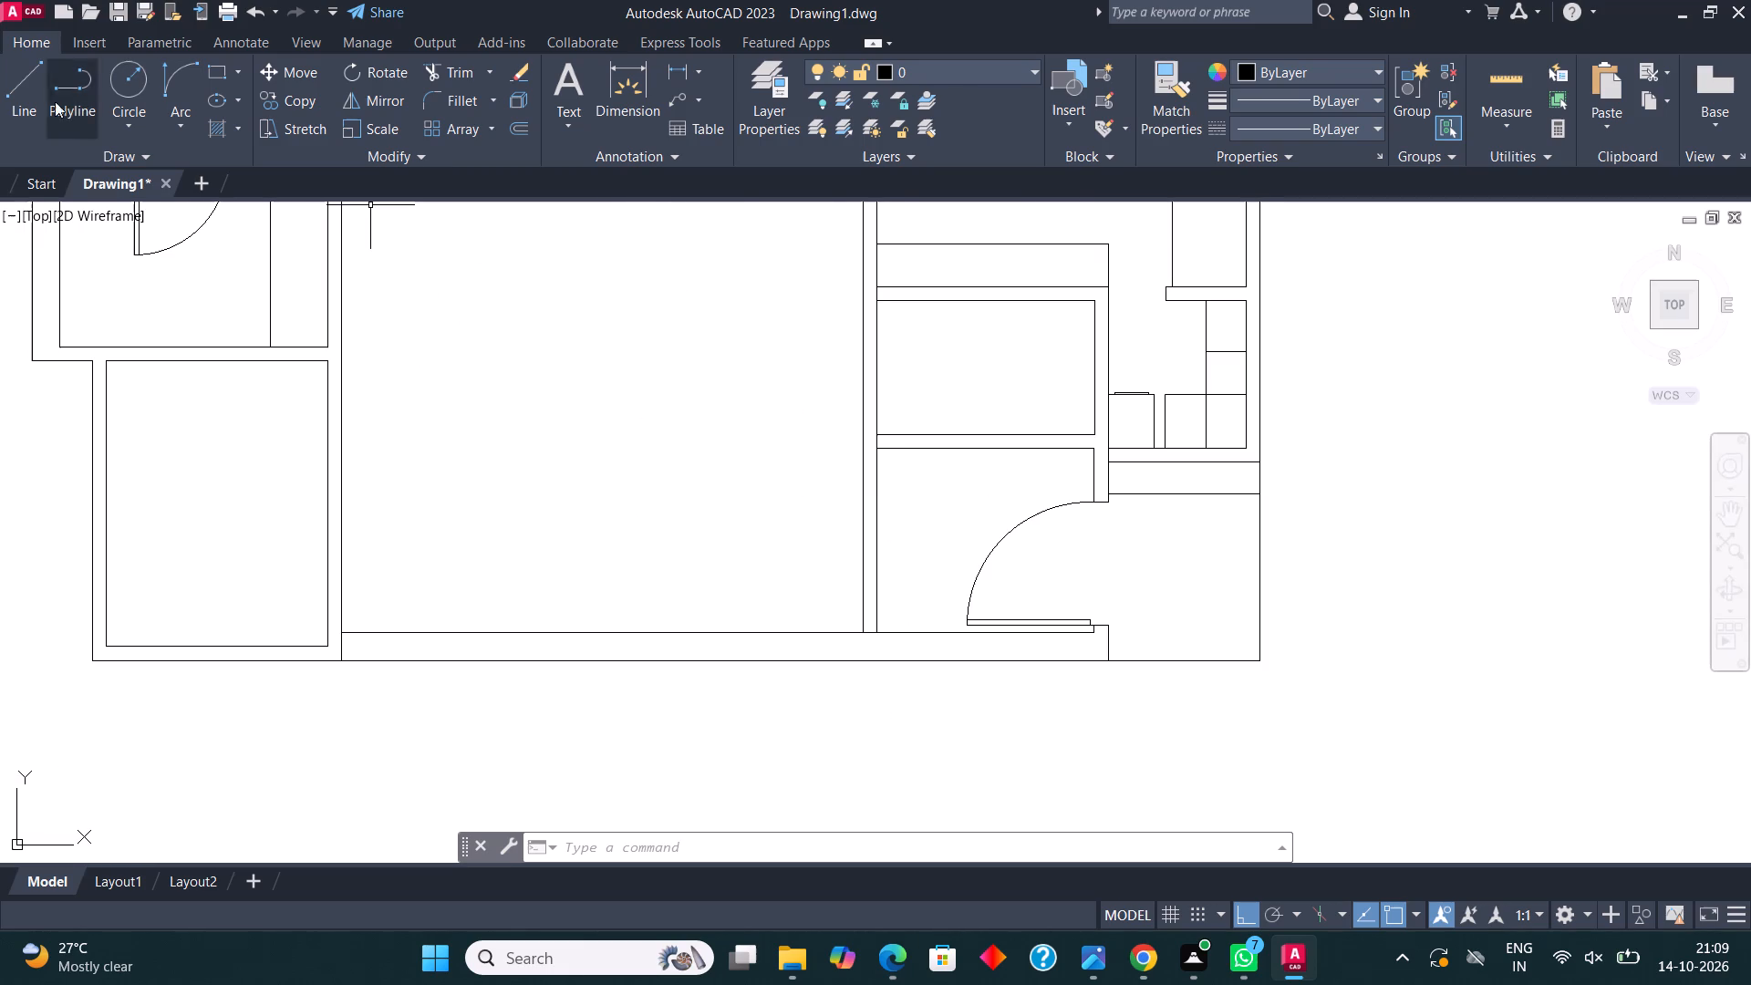
left_click(8, 92)
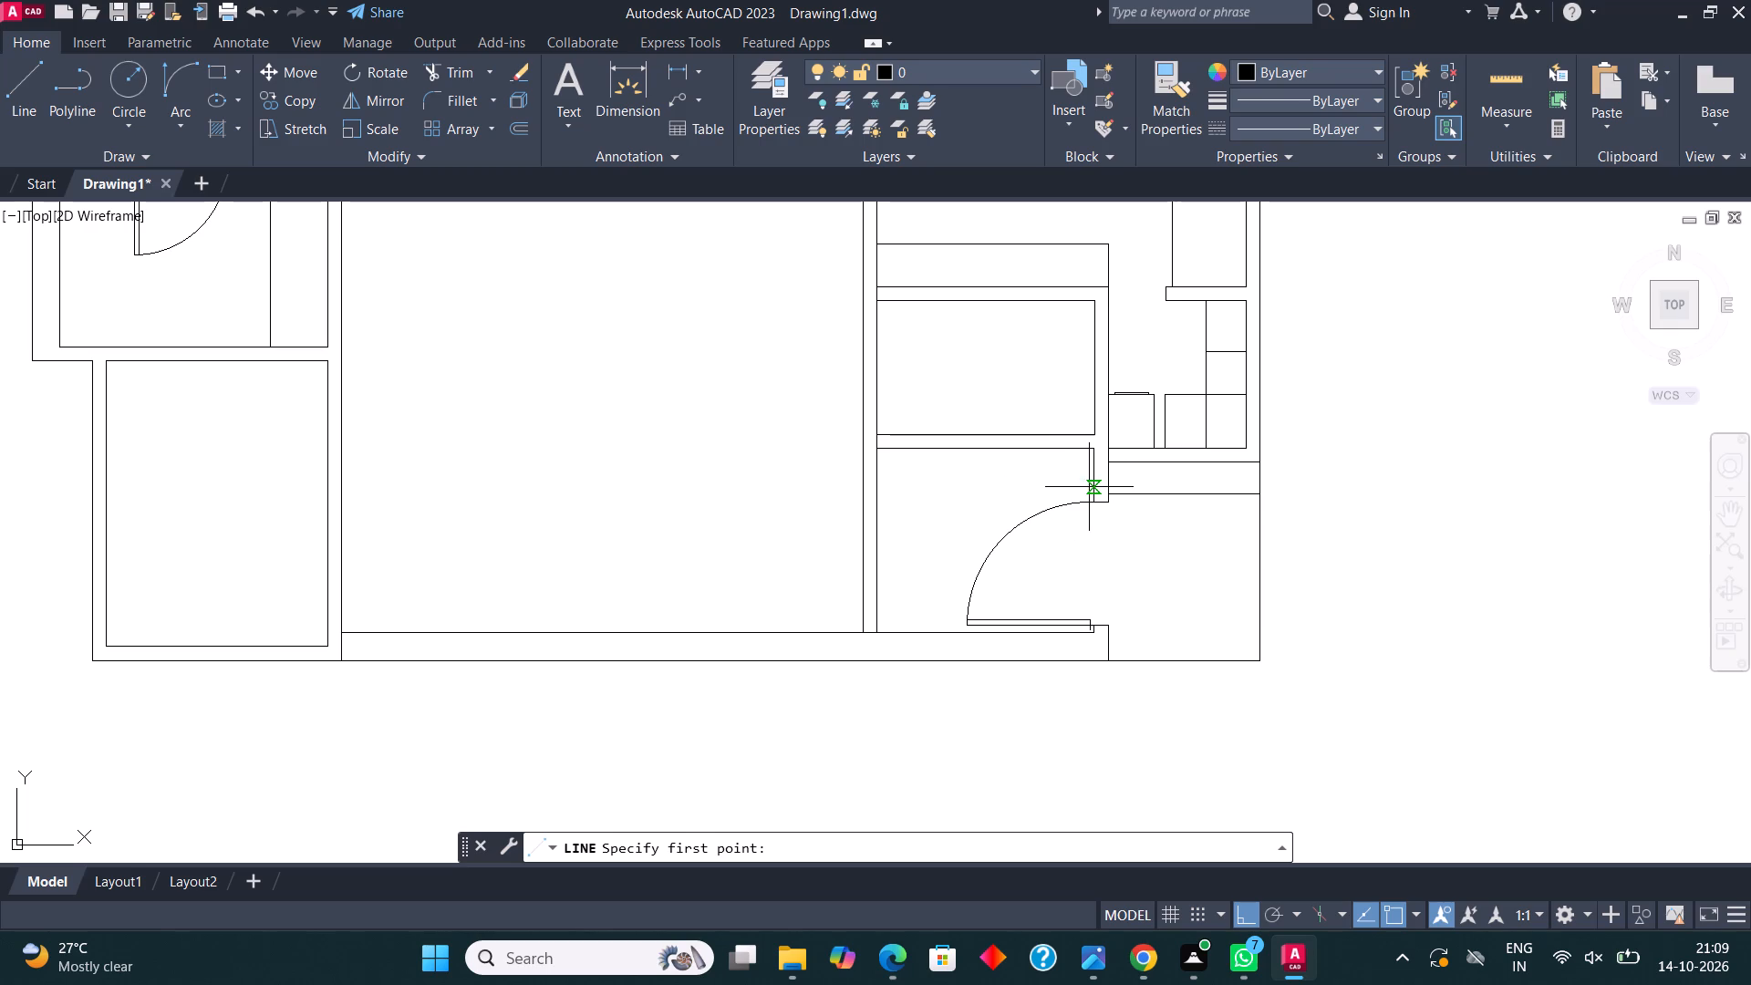
scroll(1091, 492, "up", 4)
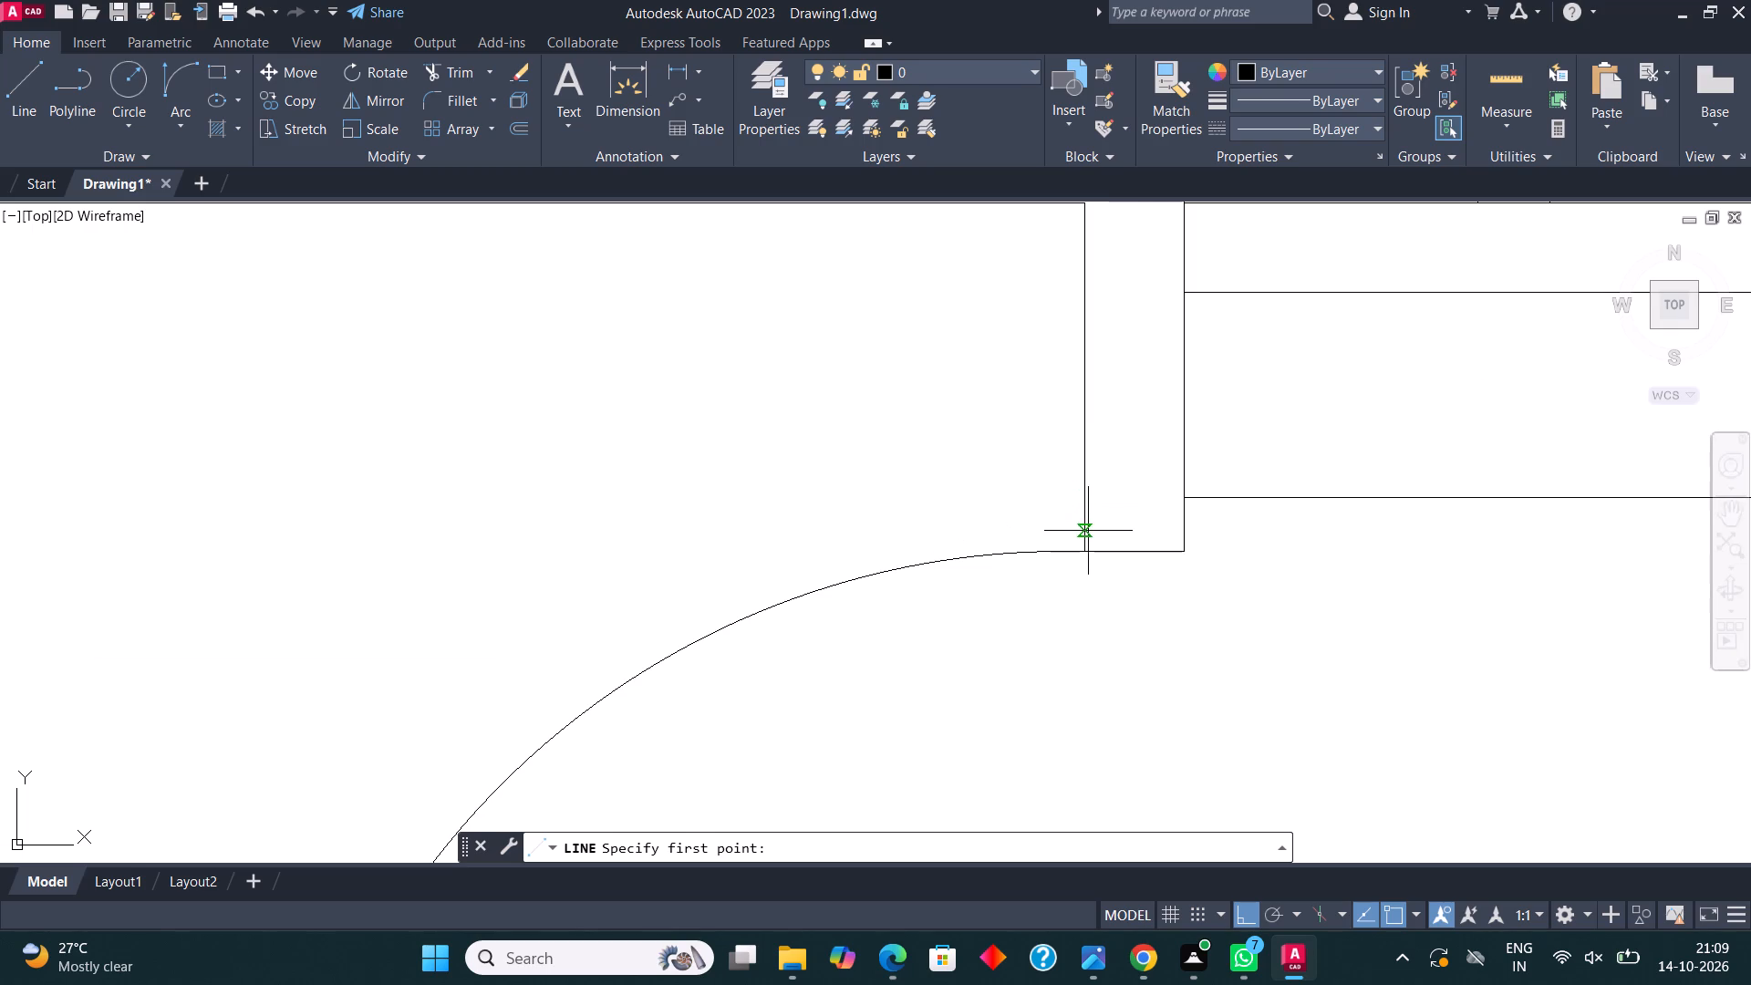
left_click(1088, 531)
scroll(1082, 539, "down", 1)
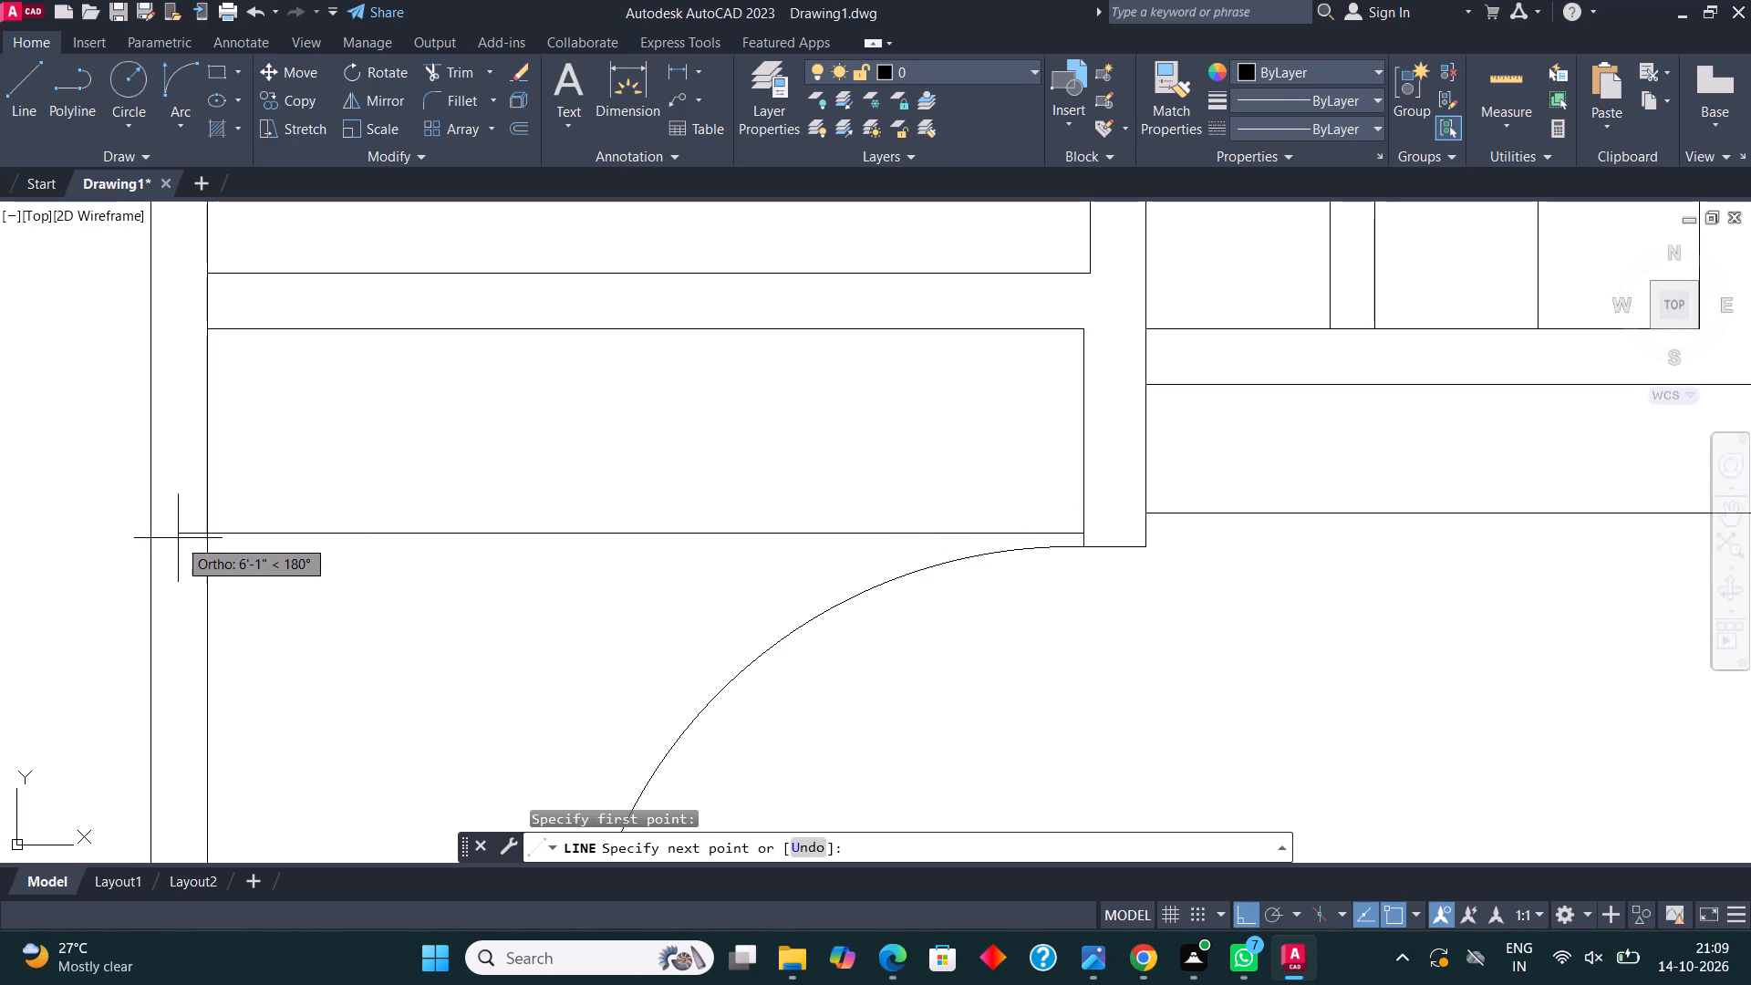
left_click(201, 538)
middle_click_drag(401, 549, 582, 432)
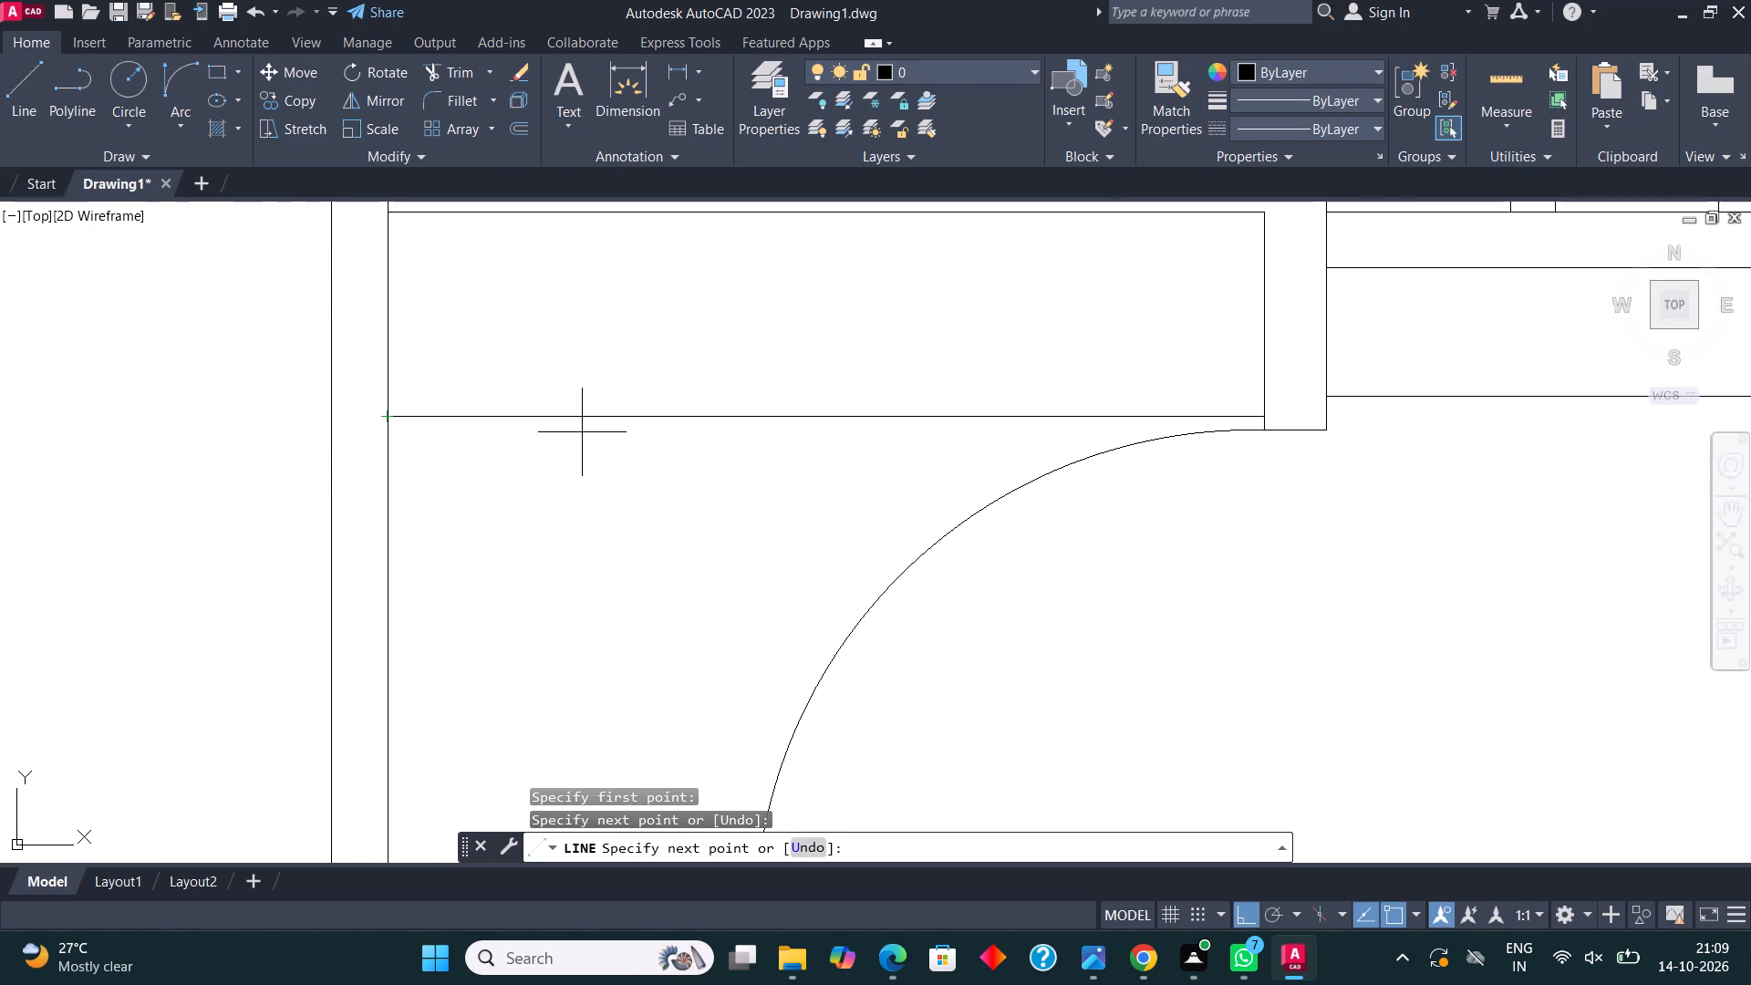
key("Escape")
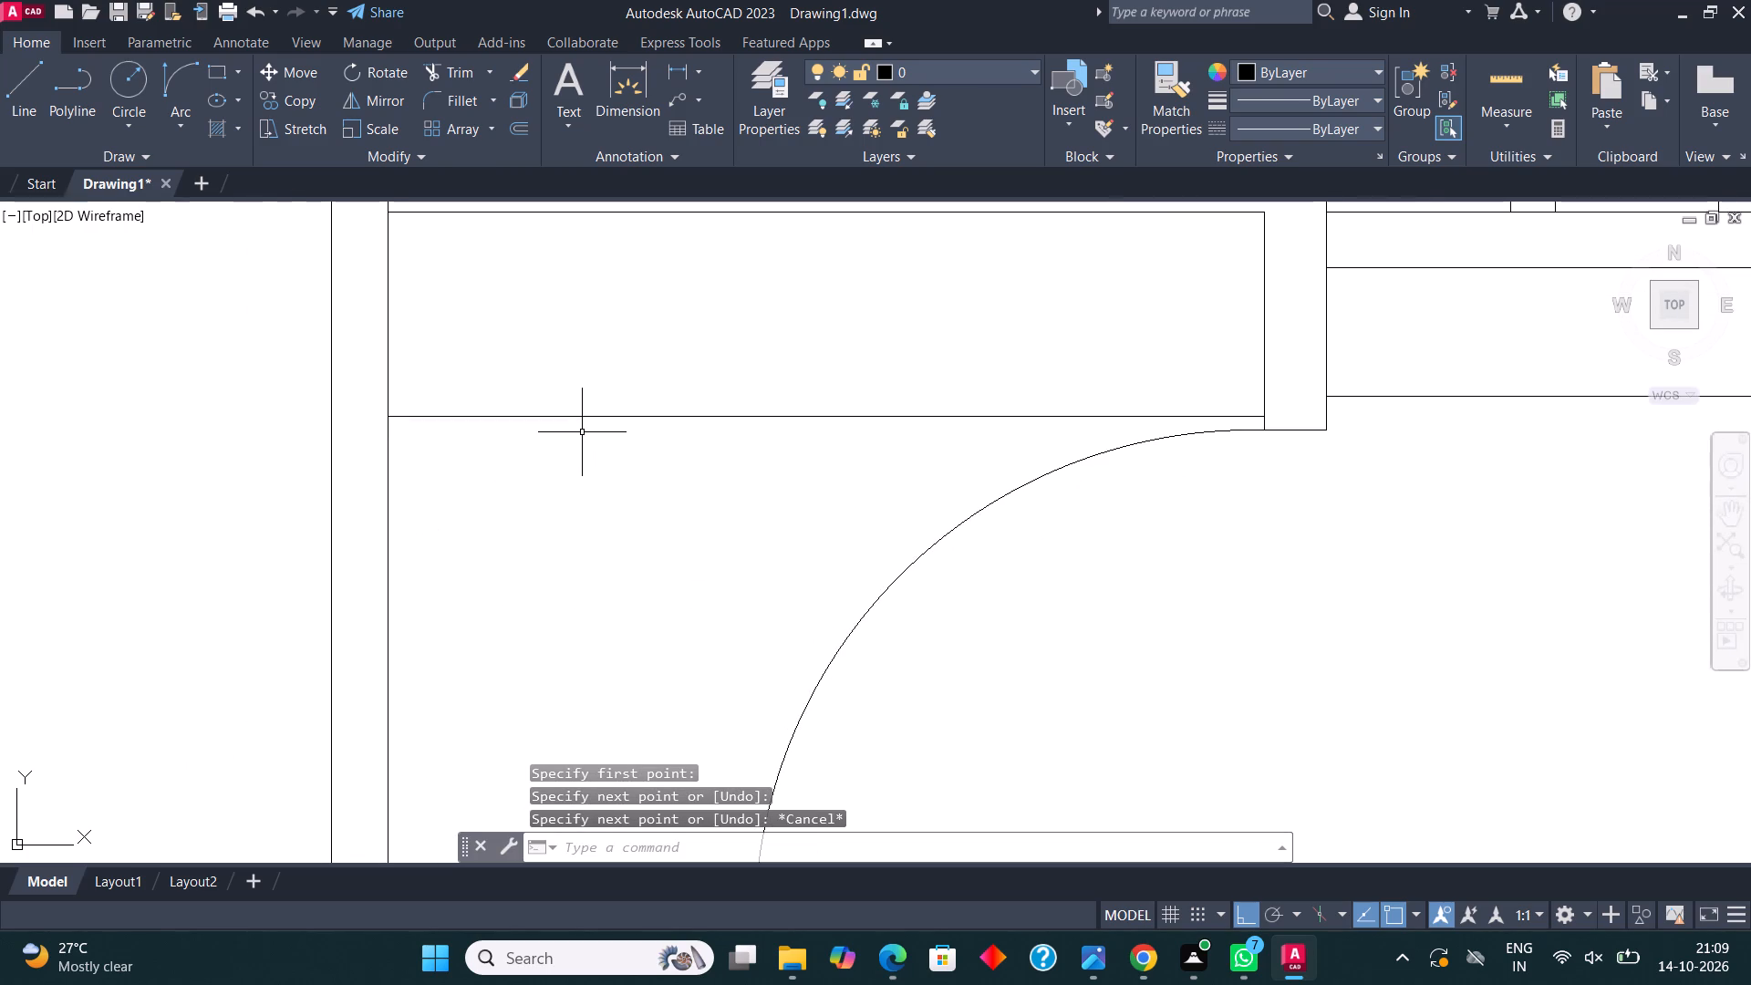
Draw a short line across the long partition's thickness, continuing the new horizontal line to its outer face.
scroll(582, 432, "down", 3)
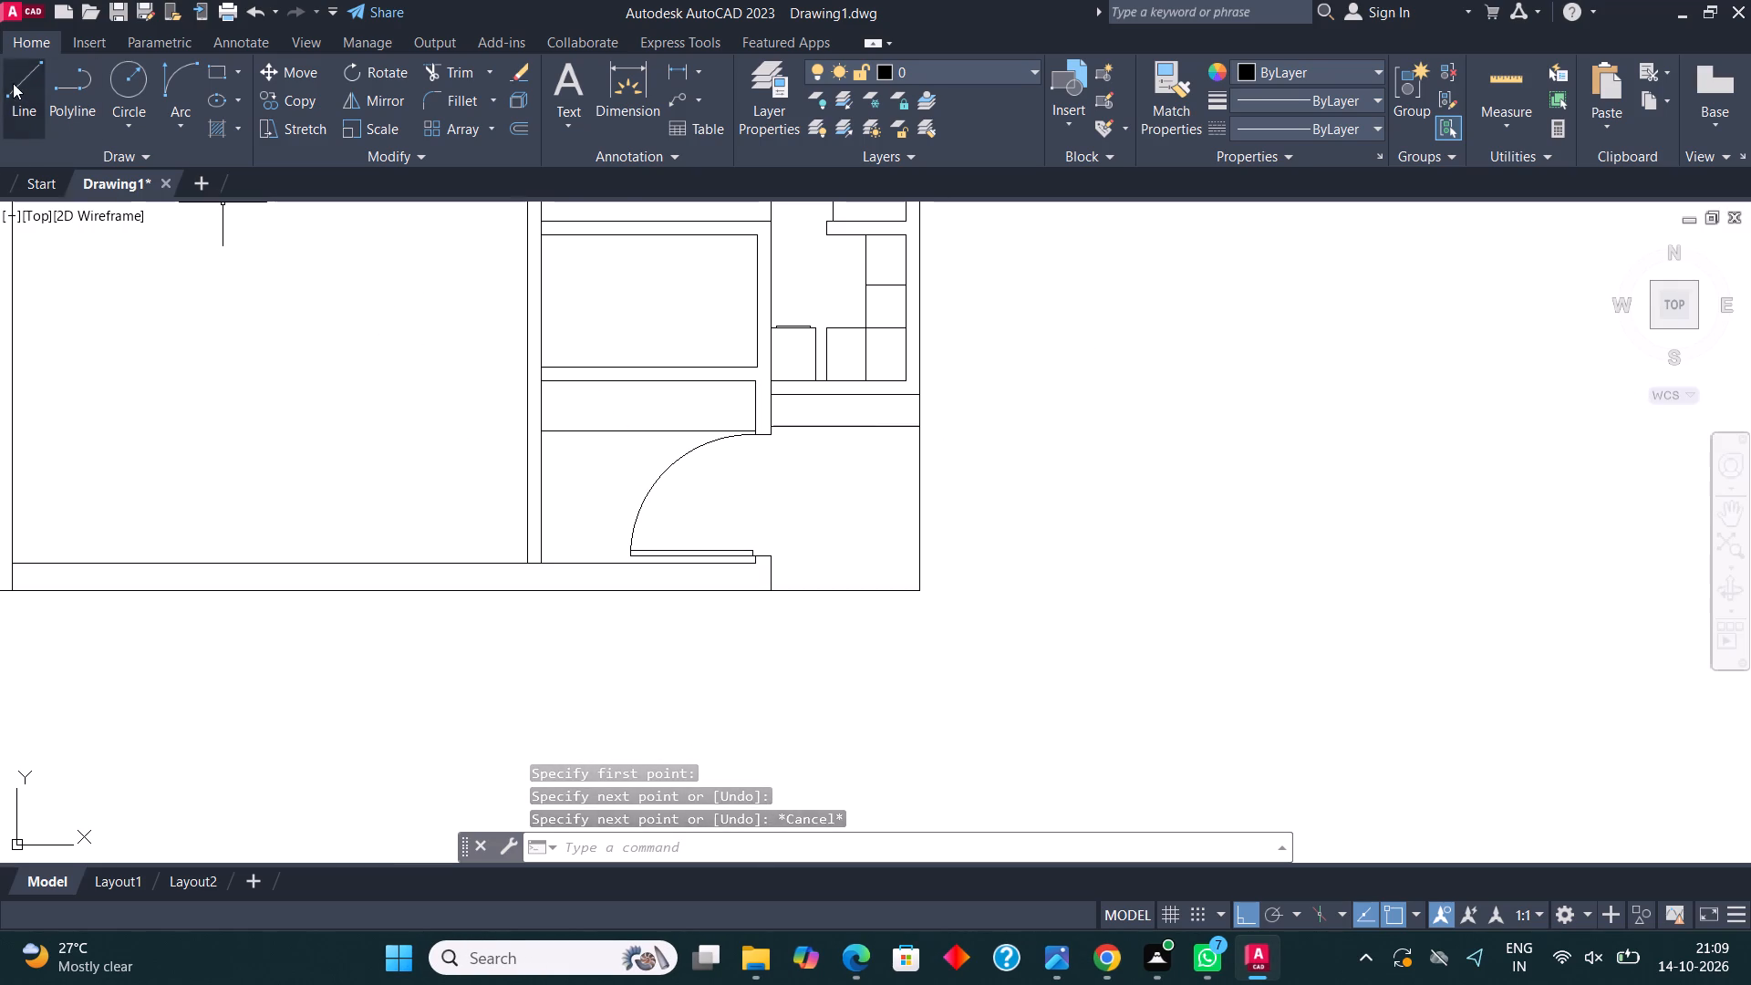
left_click(13, 83)
scroll(510, 400, "up", 3)
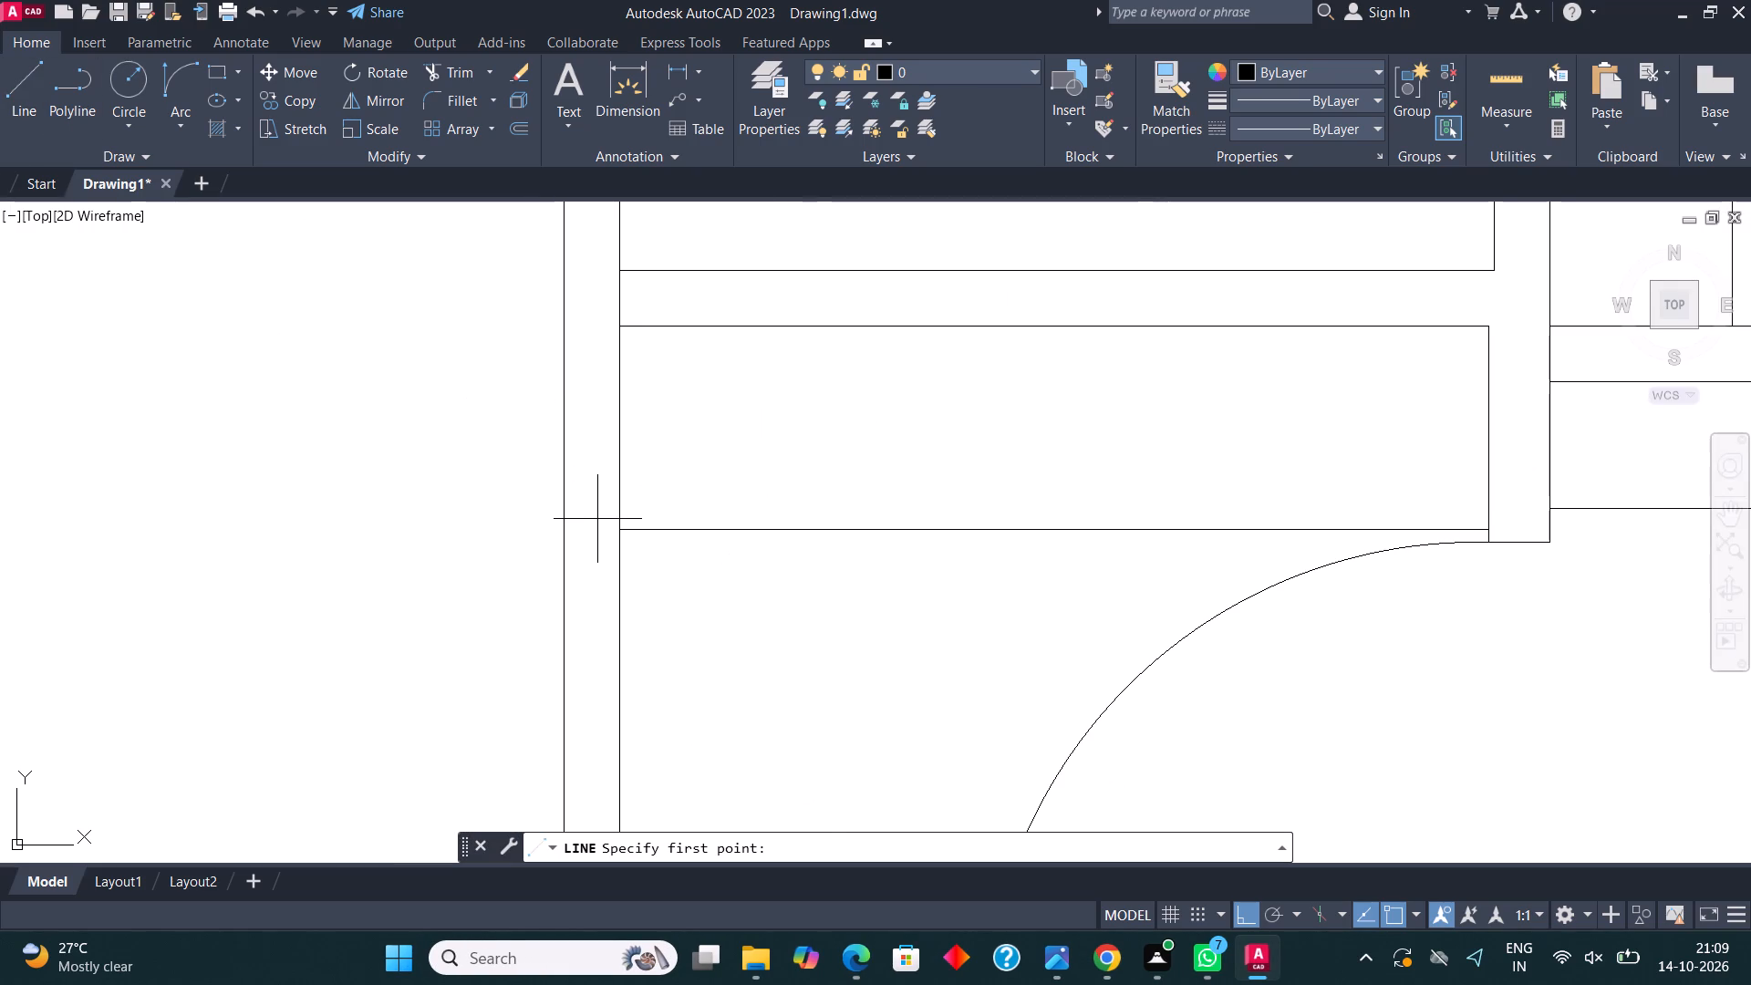
left_click(617, 537)
left_click(562, 535)
key("Escape")
scroll(733, 437, "down", 1)
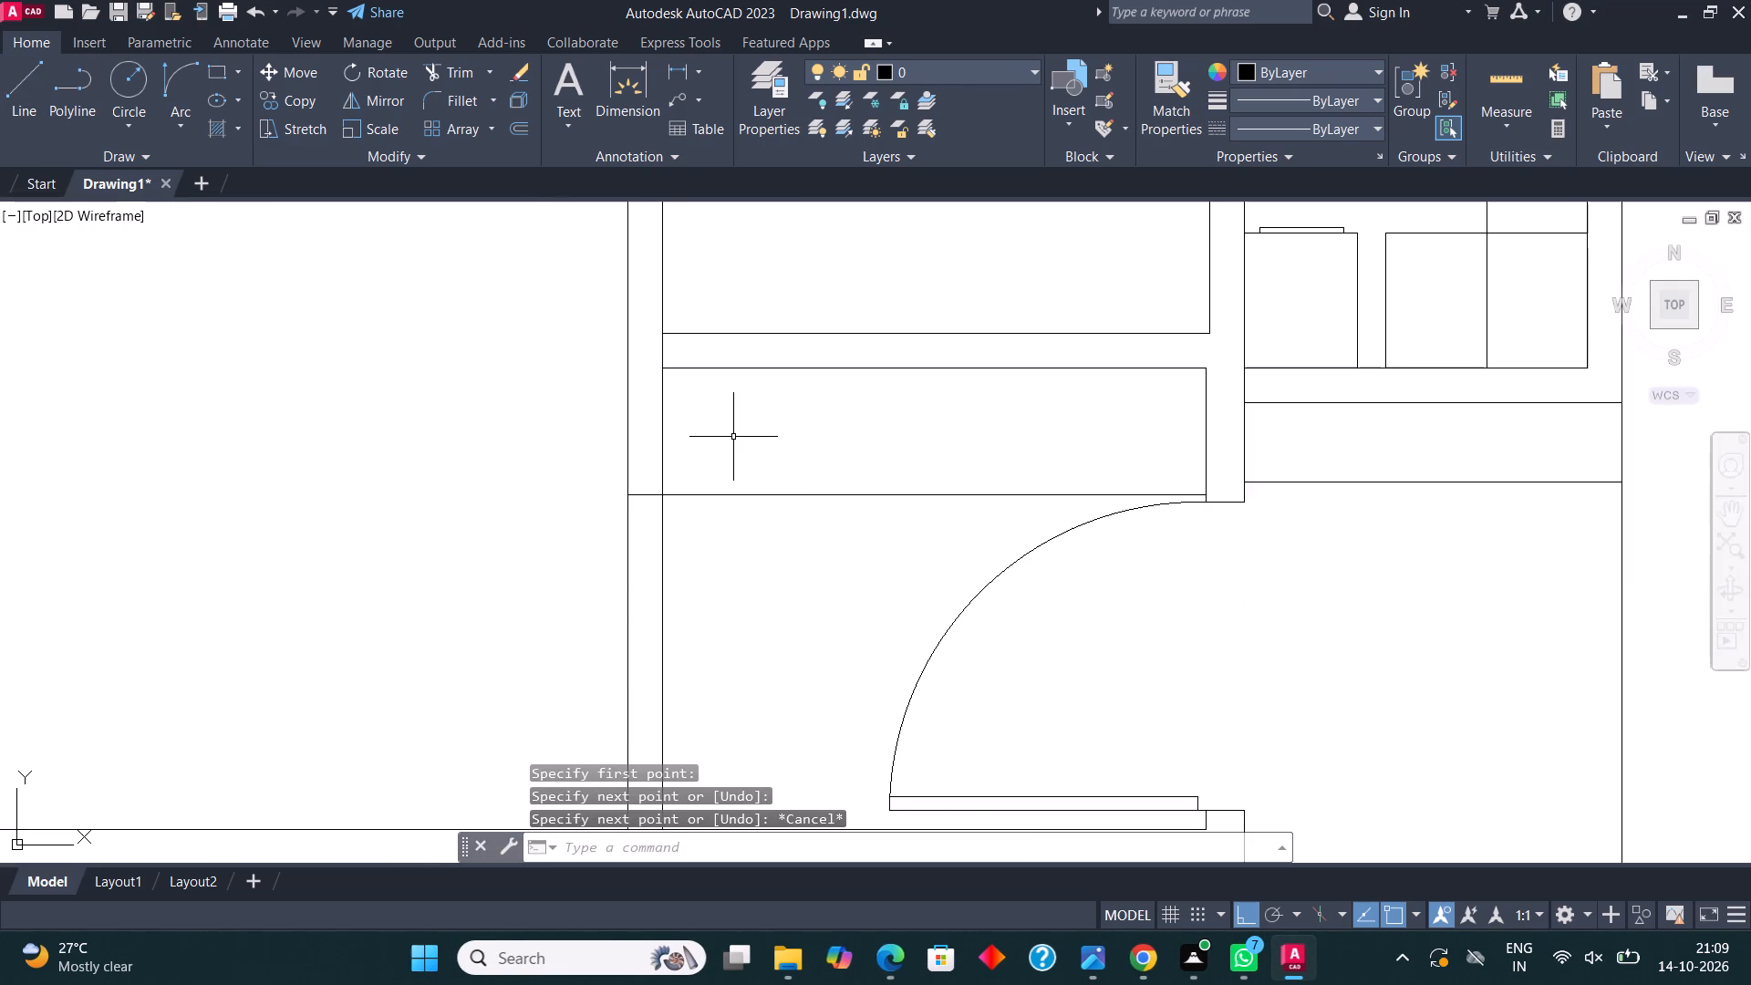
Trim away both faces of the long partition below the short closing line.
scroll(781, 476, "down", 1)
middle_click_drag(783, 451, 798, 351)
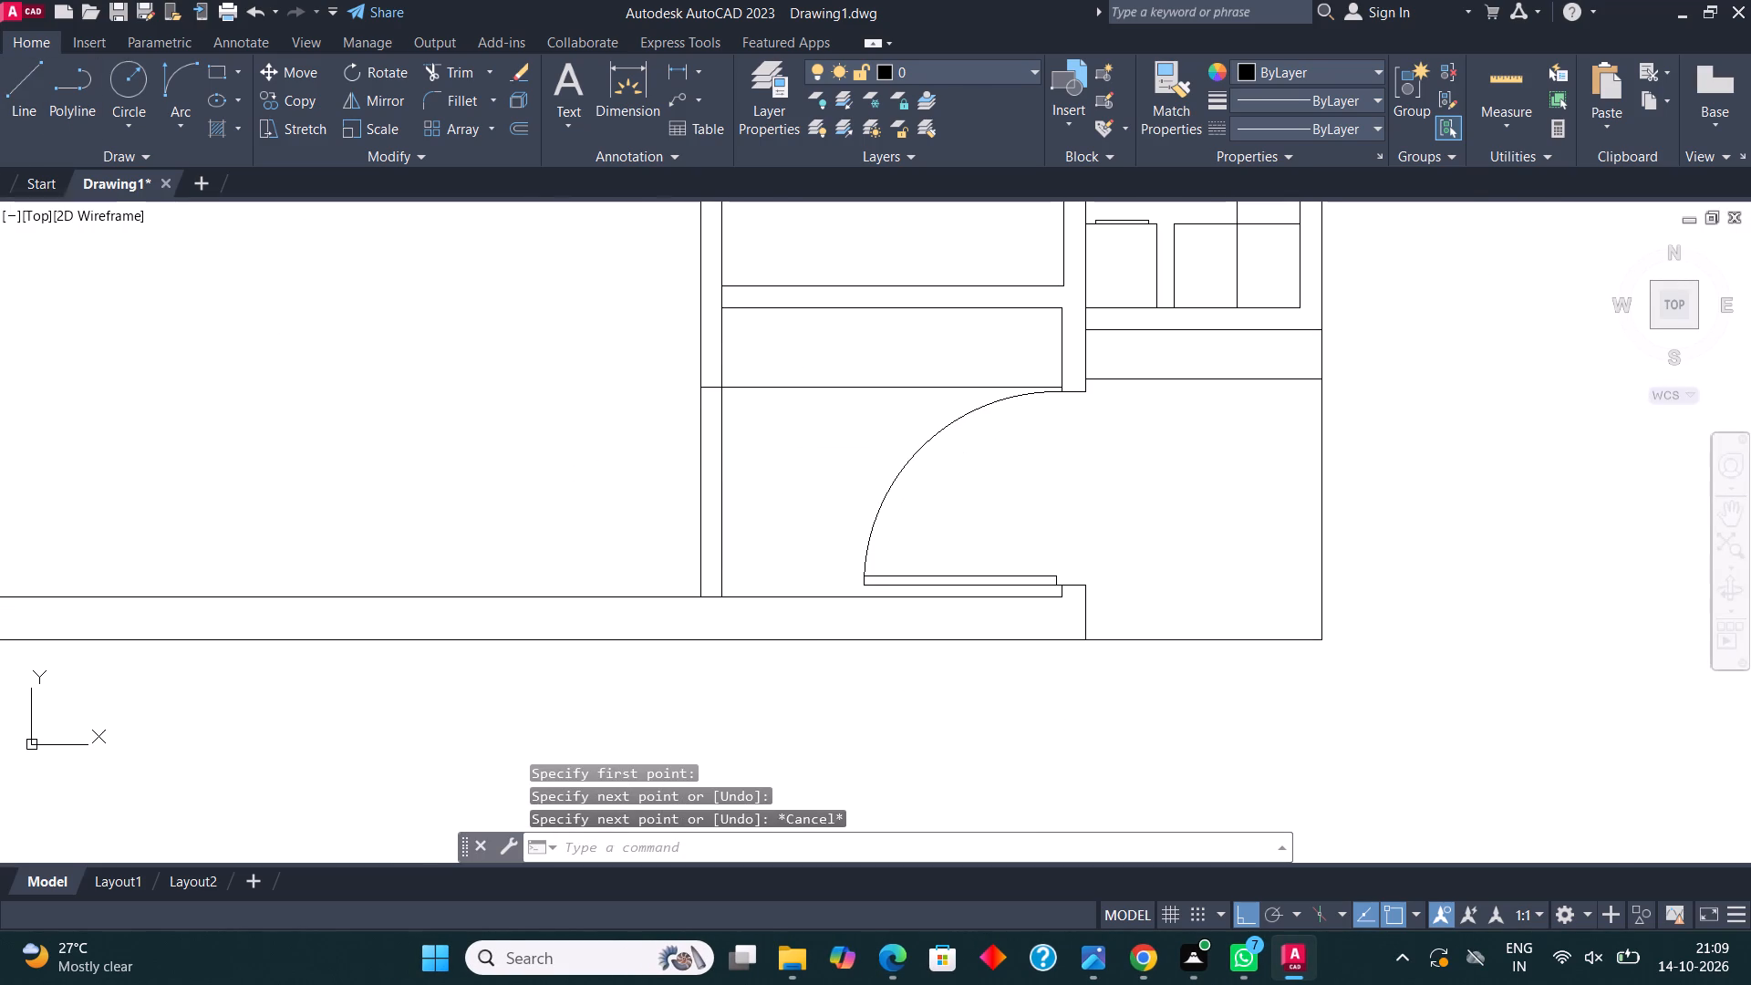
left_click(465, 67)
left_click_drag(675, 415, 740, 454)
key("Escape")
scroll(737, 587, "down", 2)
middle_click_drag(814, 546, 891, 607)
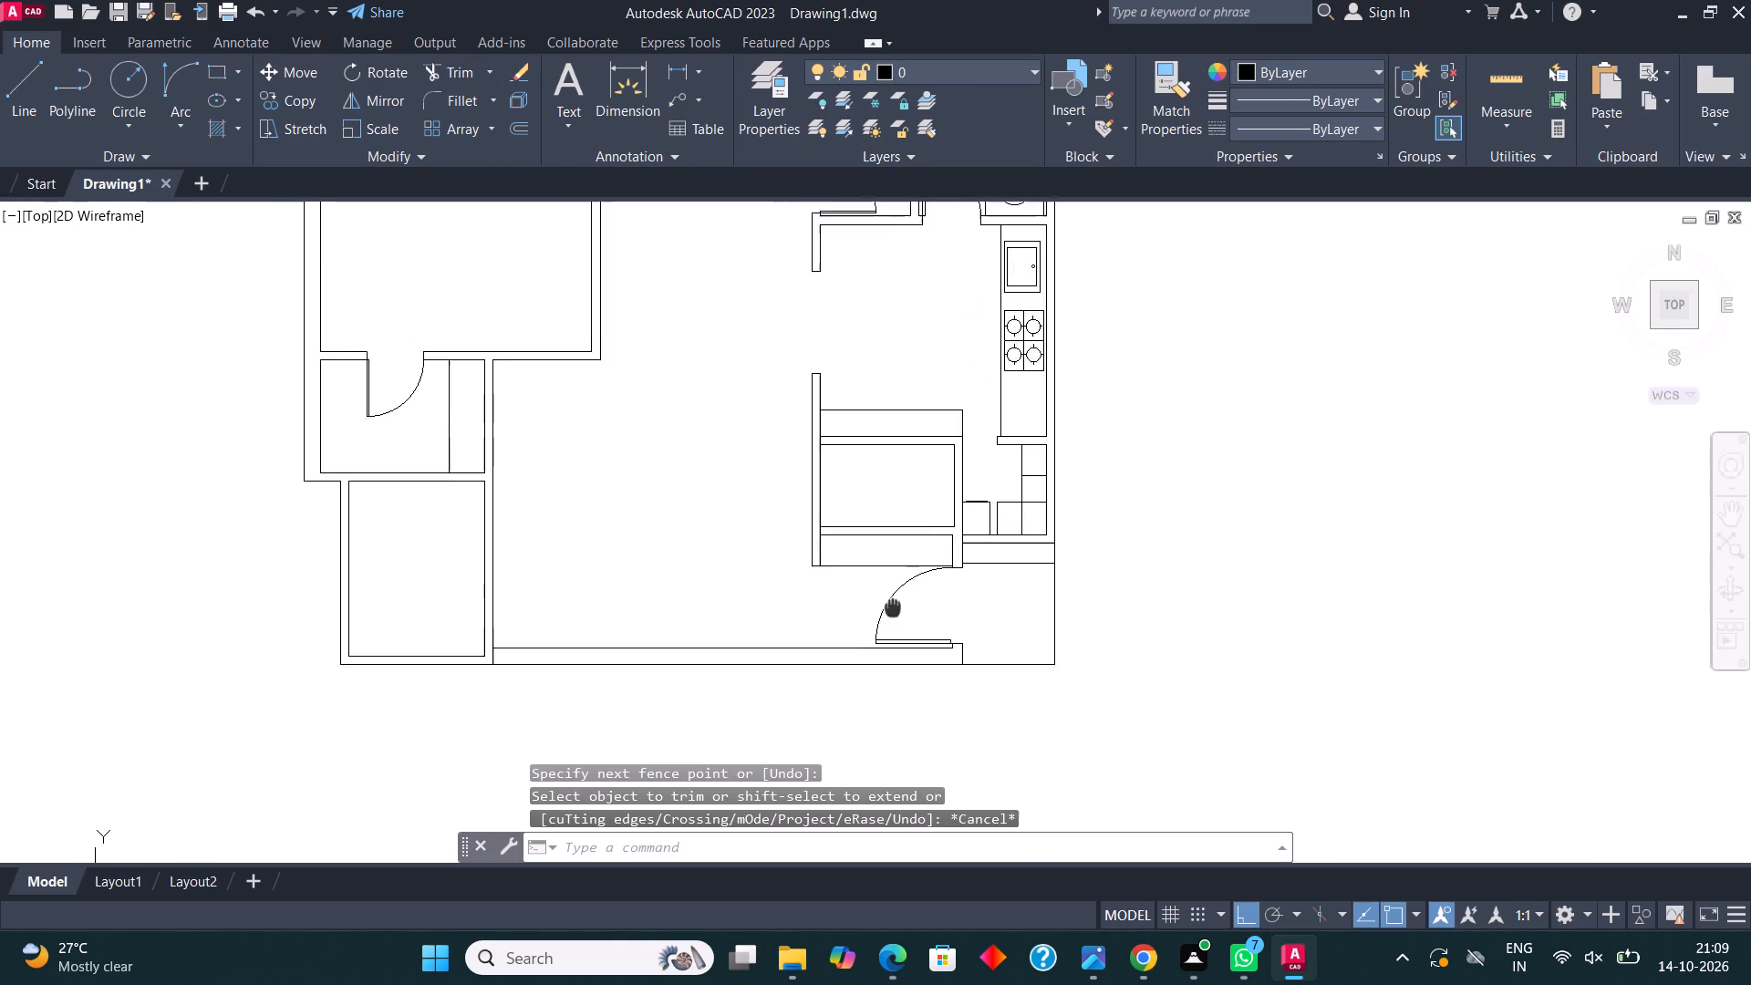
middle_click_drag(891, 607, 854, 622)
Draw short lines across the partition's thickness at the lower and upper inner corners of the enclosed room.
scroll(793, 493, "up", 2)
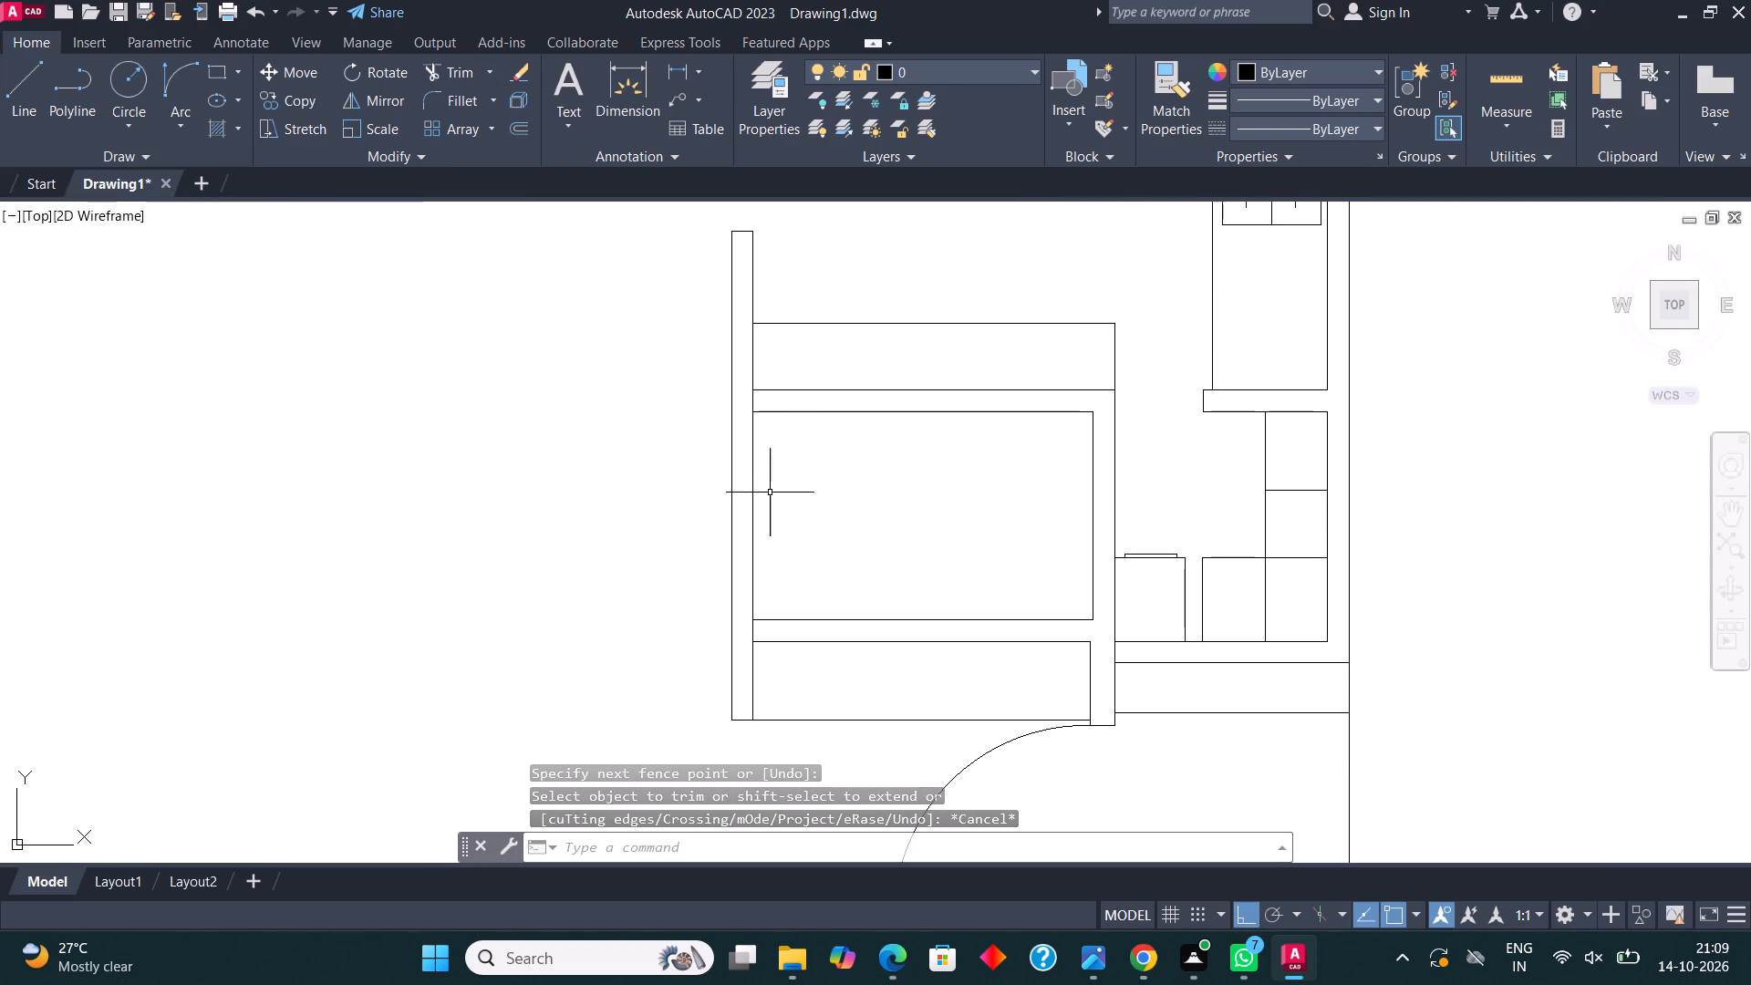
left_click(19, 105)
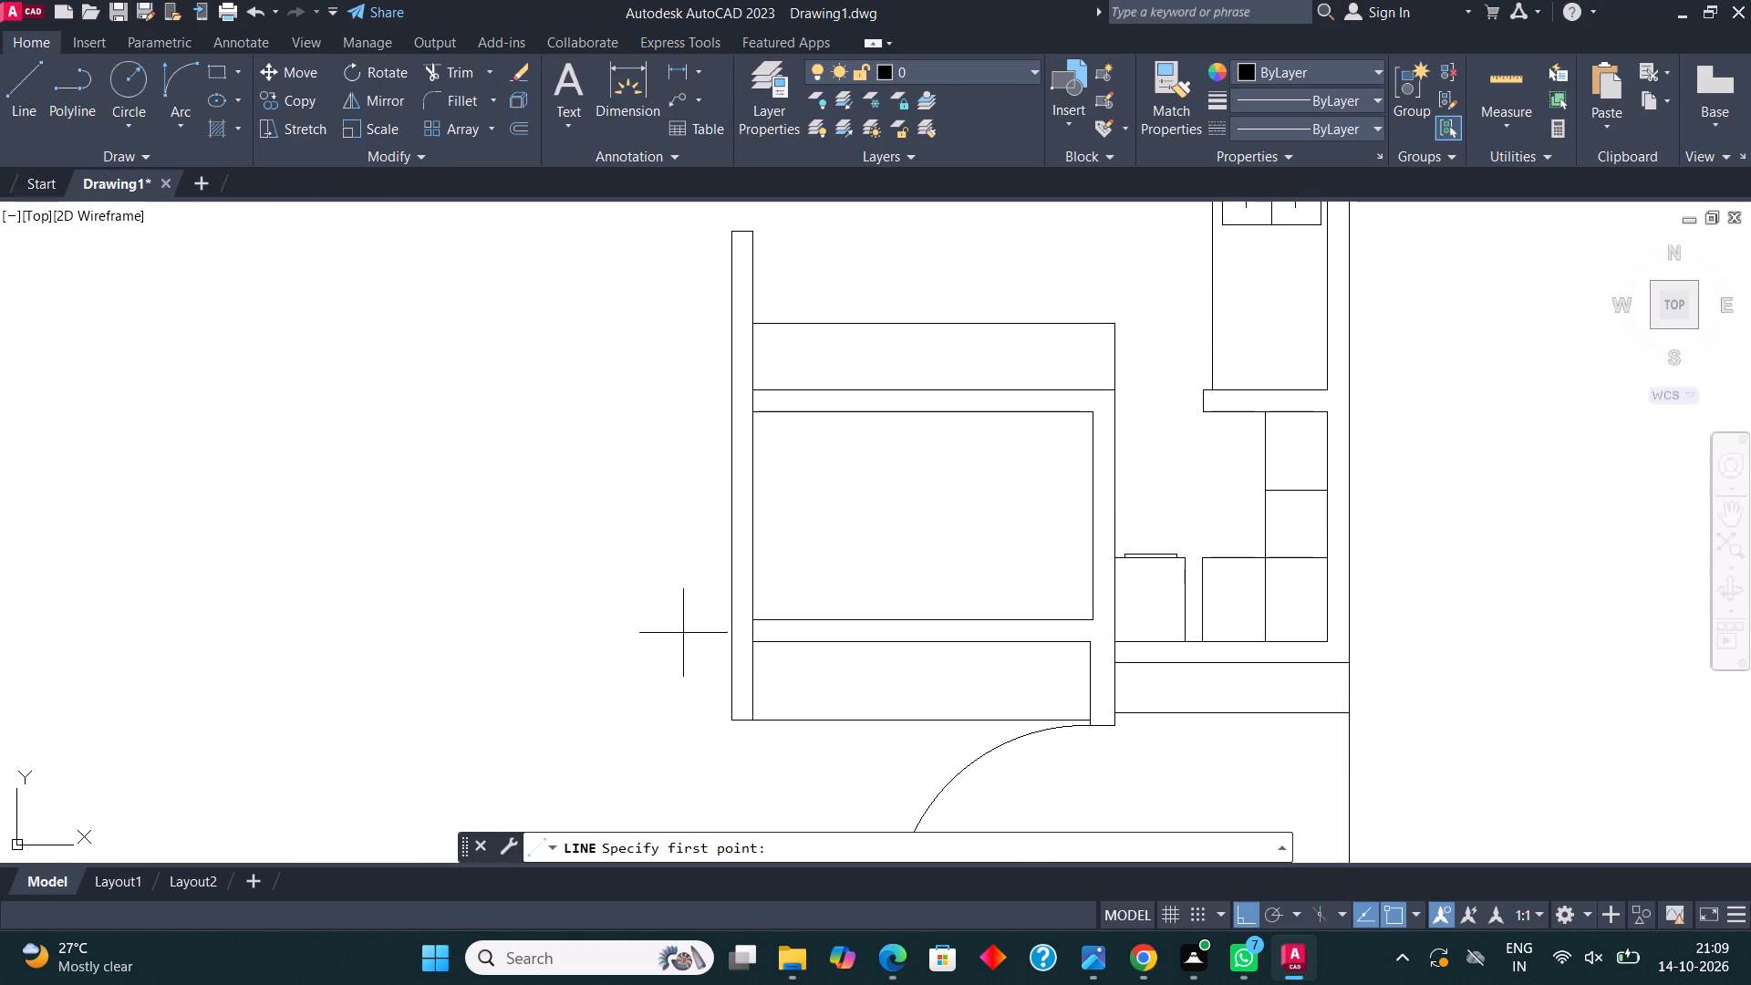
scroll(744, 626, "up", 4)
left_click(755, 602)
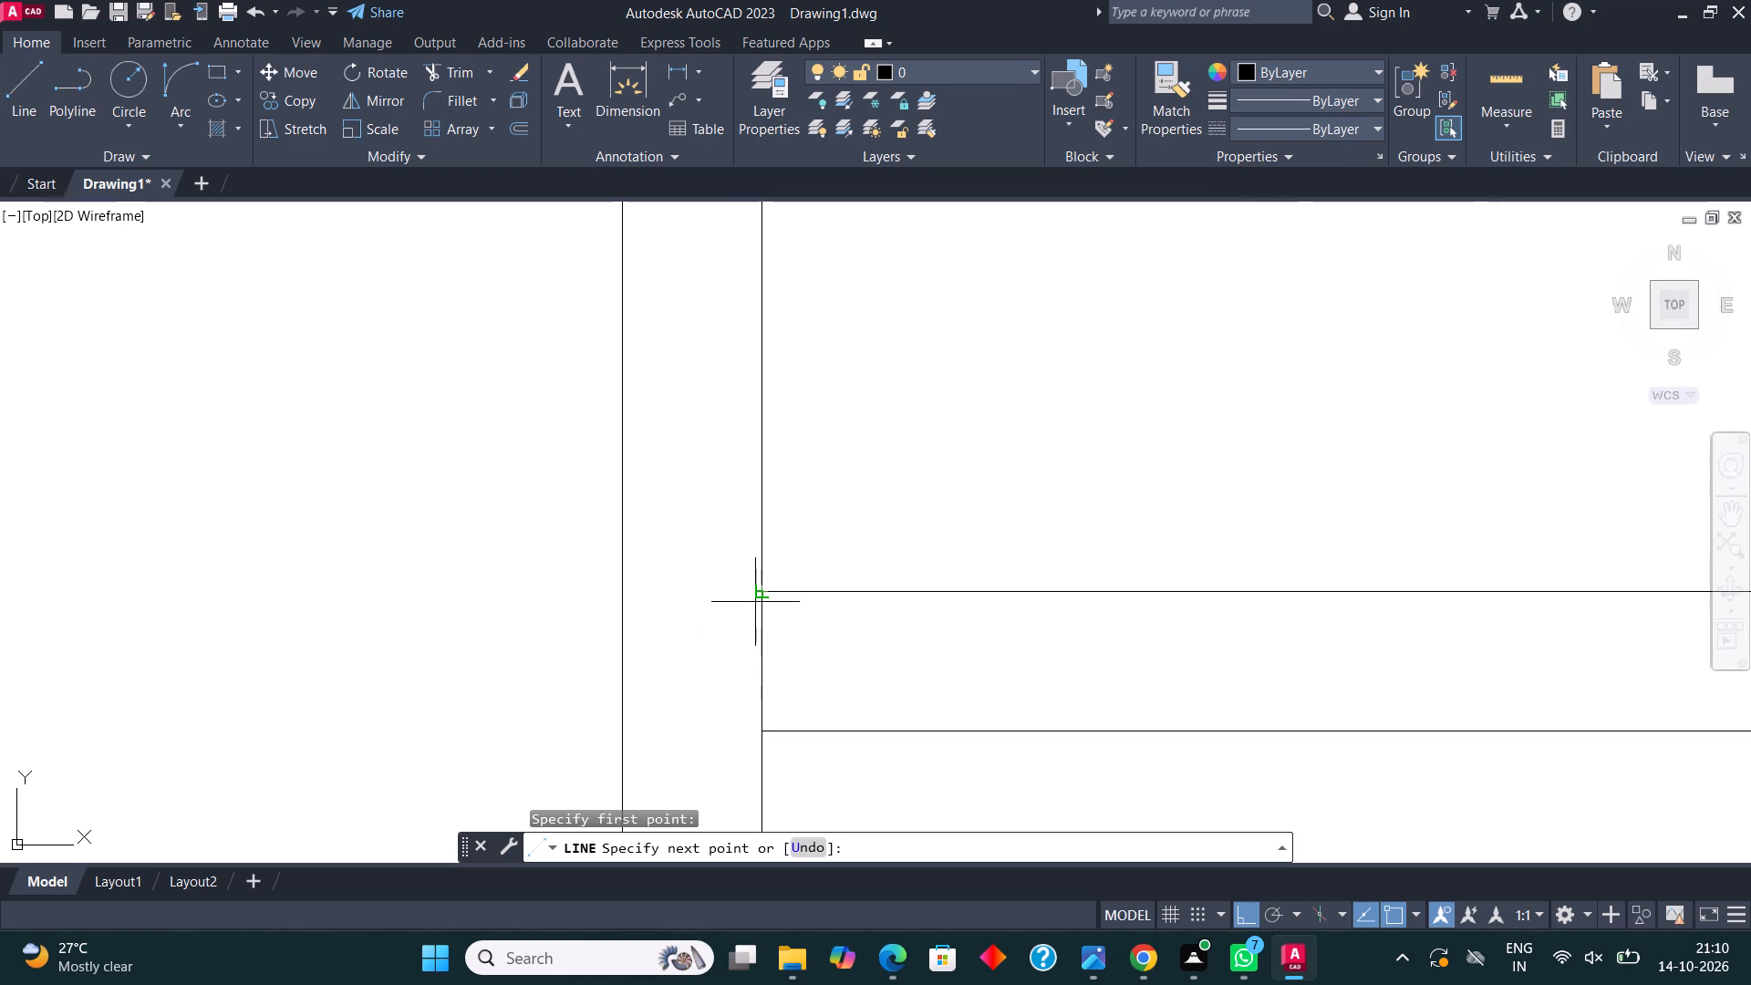
left_click(617, 597)
scroll(681, 661, "down", 3)
key("Escape")
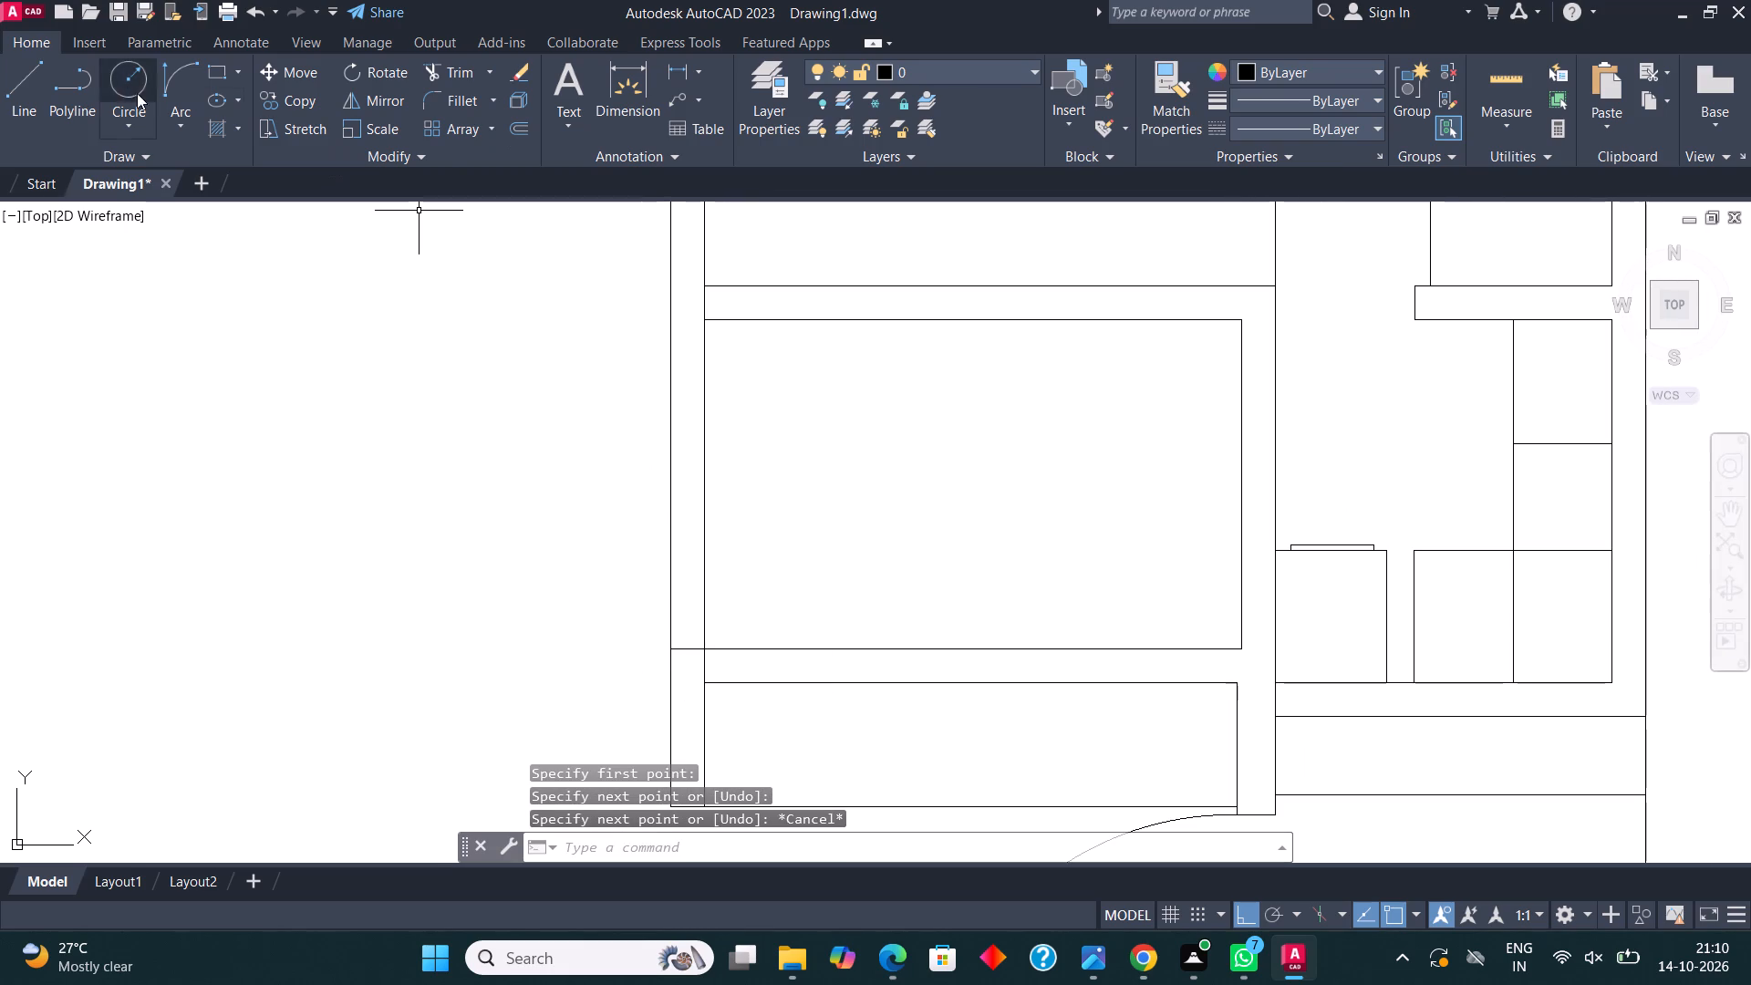
left_click(28, 85)
scroll(852, 504, "down", 2)
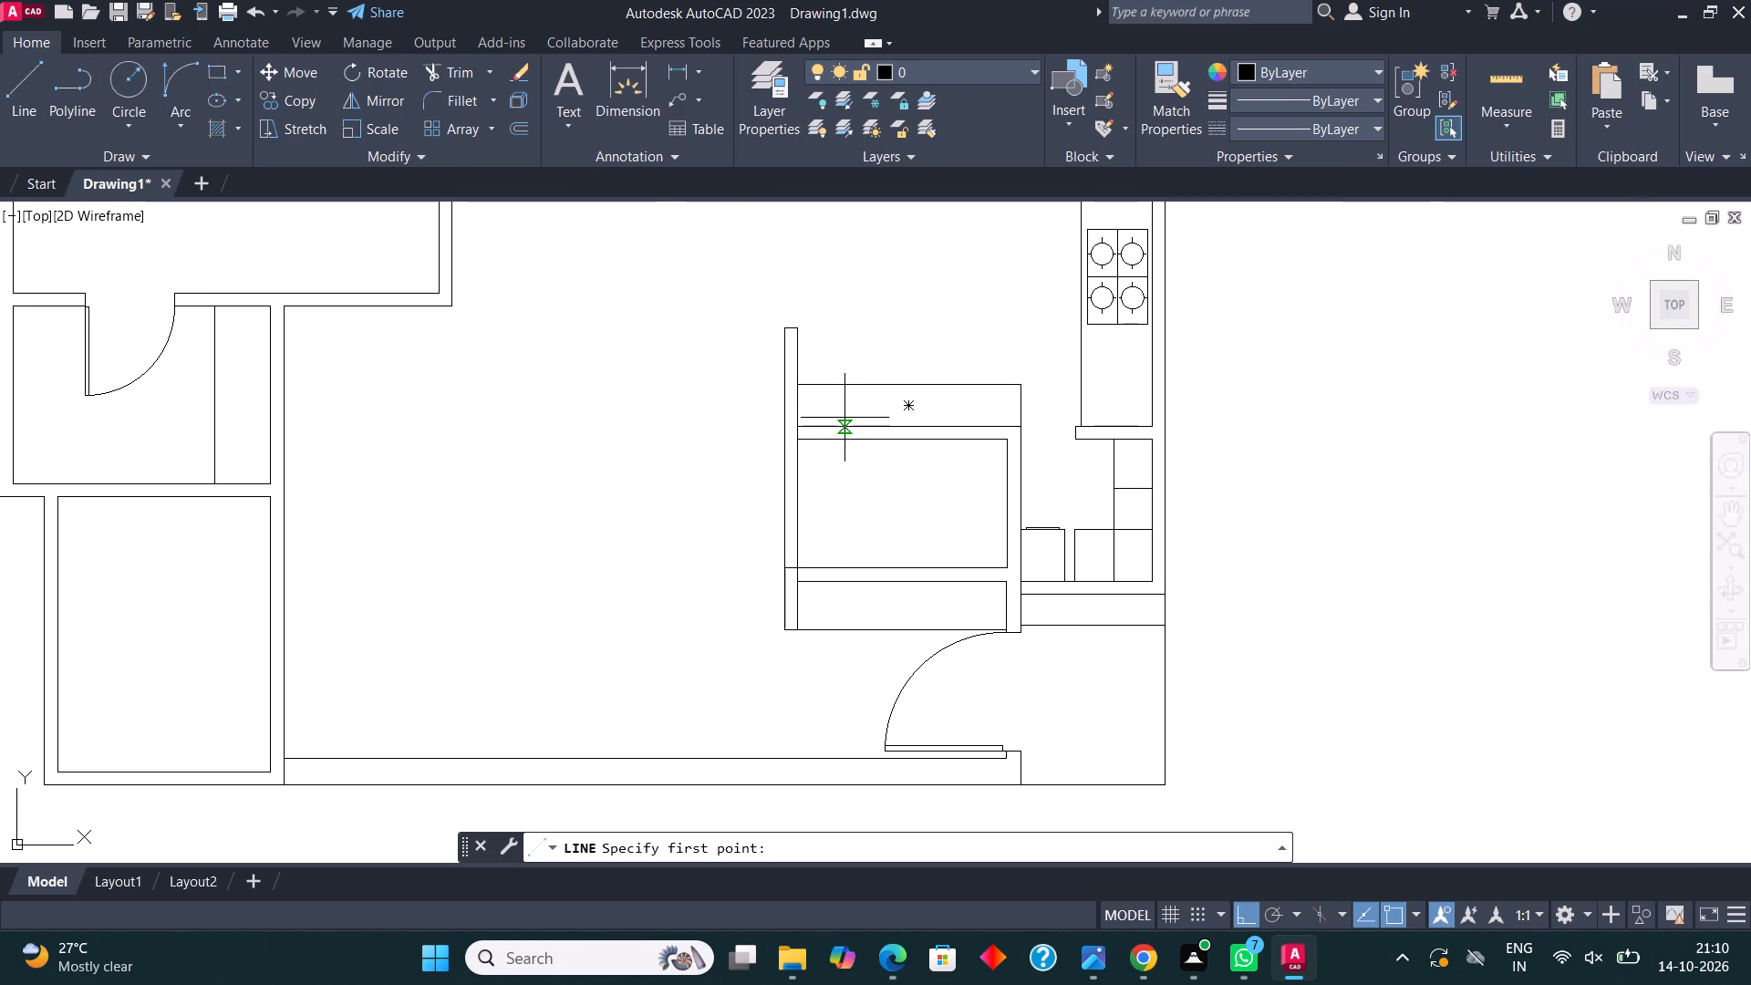
scroll(820, 441, "up", 2)
left_click(747, 444)
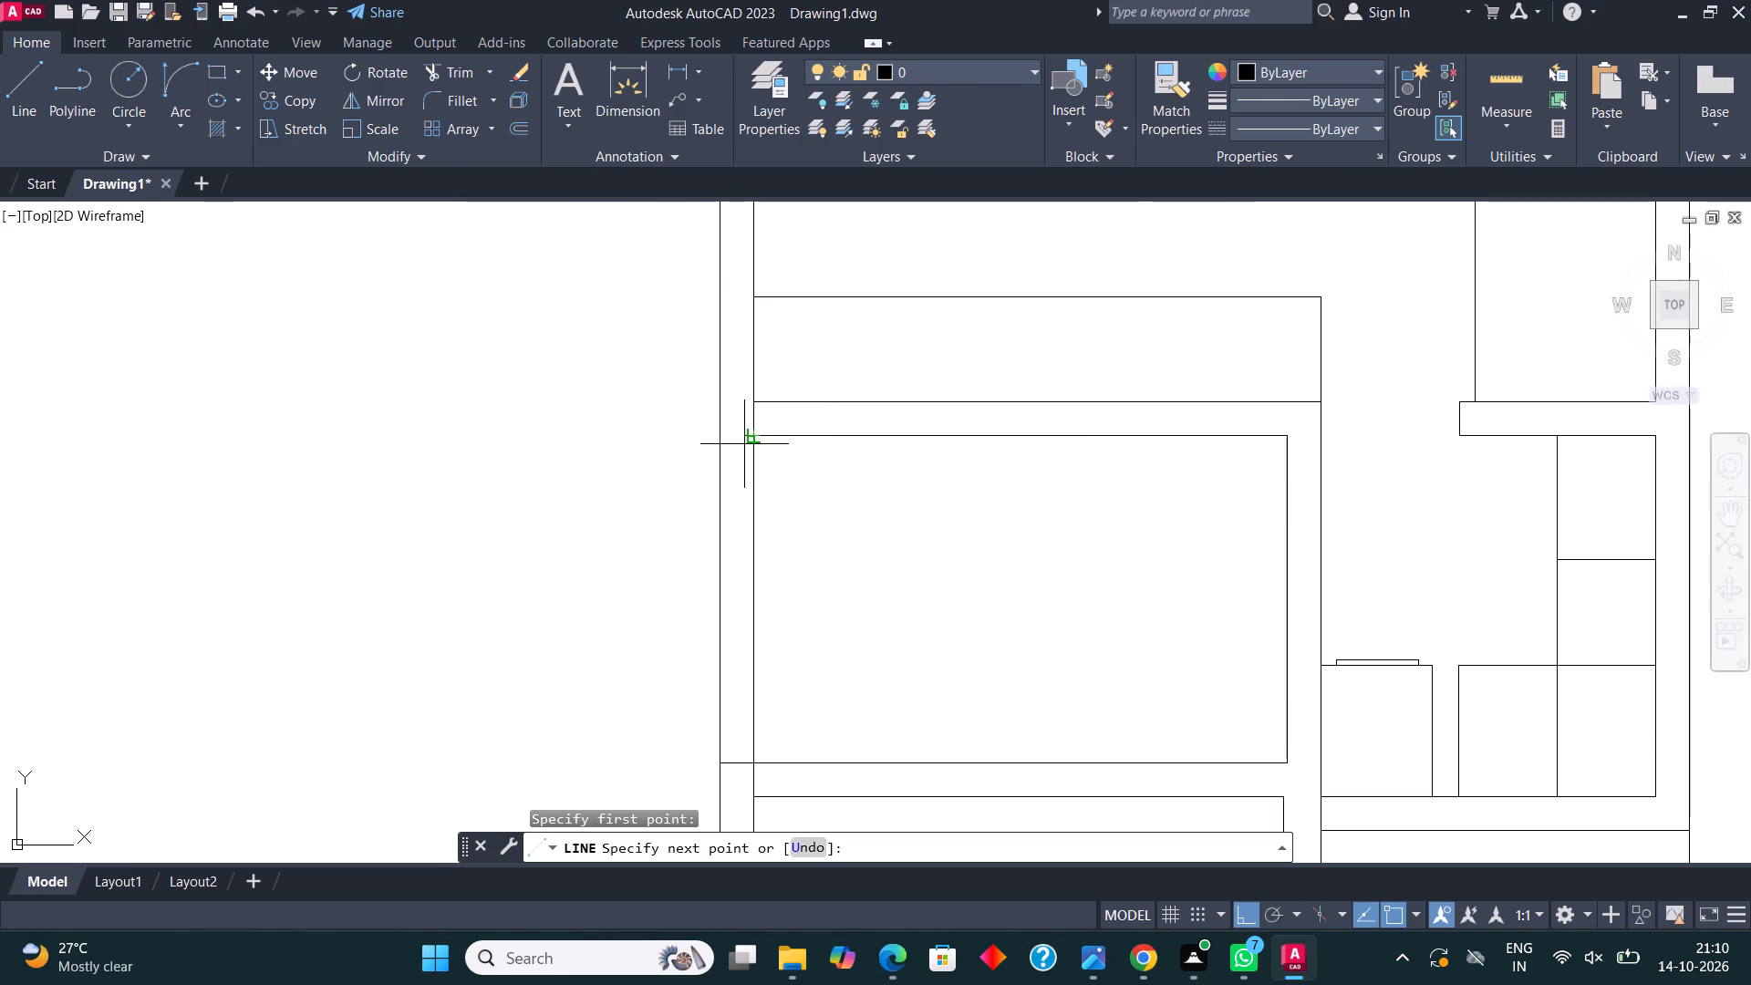
left_click(721, 444)
key("Escape")
Trim the partition between the two closing lines to open the room, and clear the leftover segments where the walls join.
left_click(457, 71)
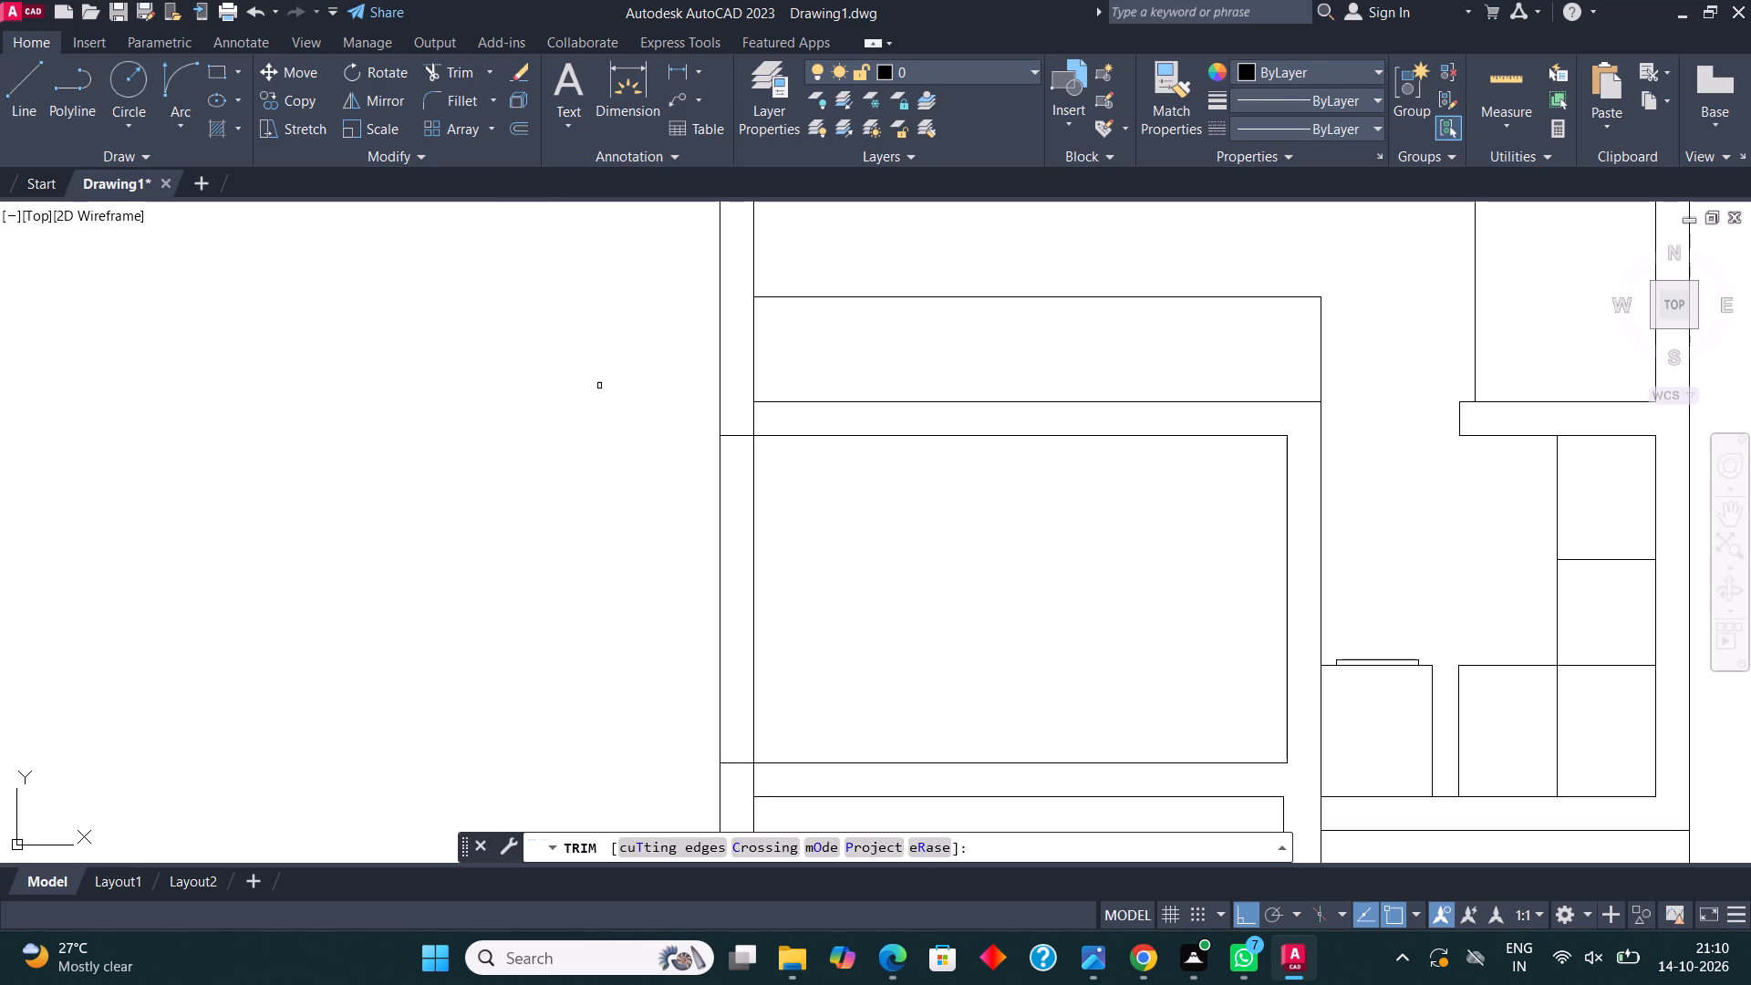
left_click_drag(602, 535, 833, 544)
scroll(796, 537, "down", 2)
scroll(787, 471, "up", 1)
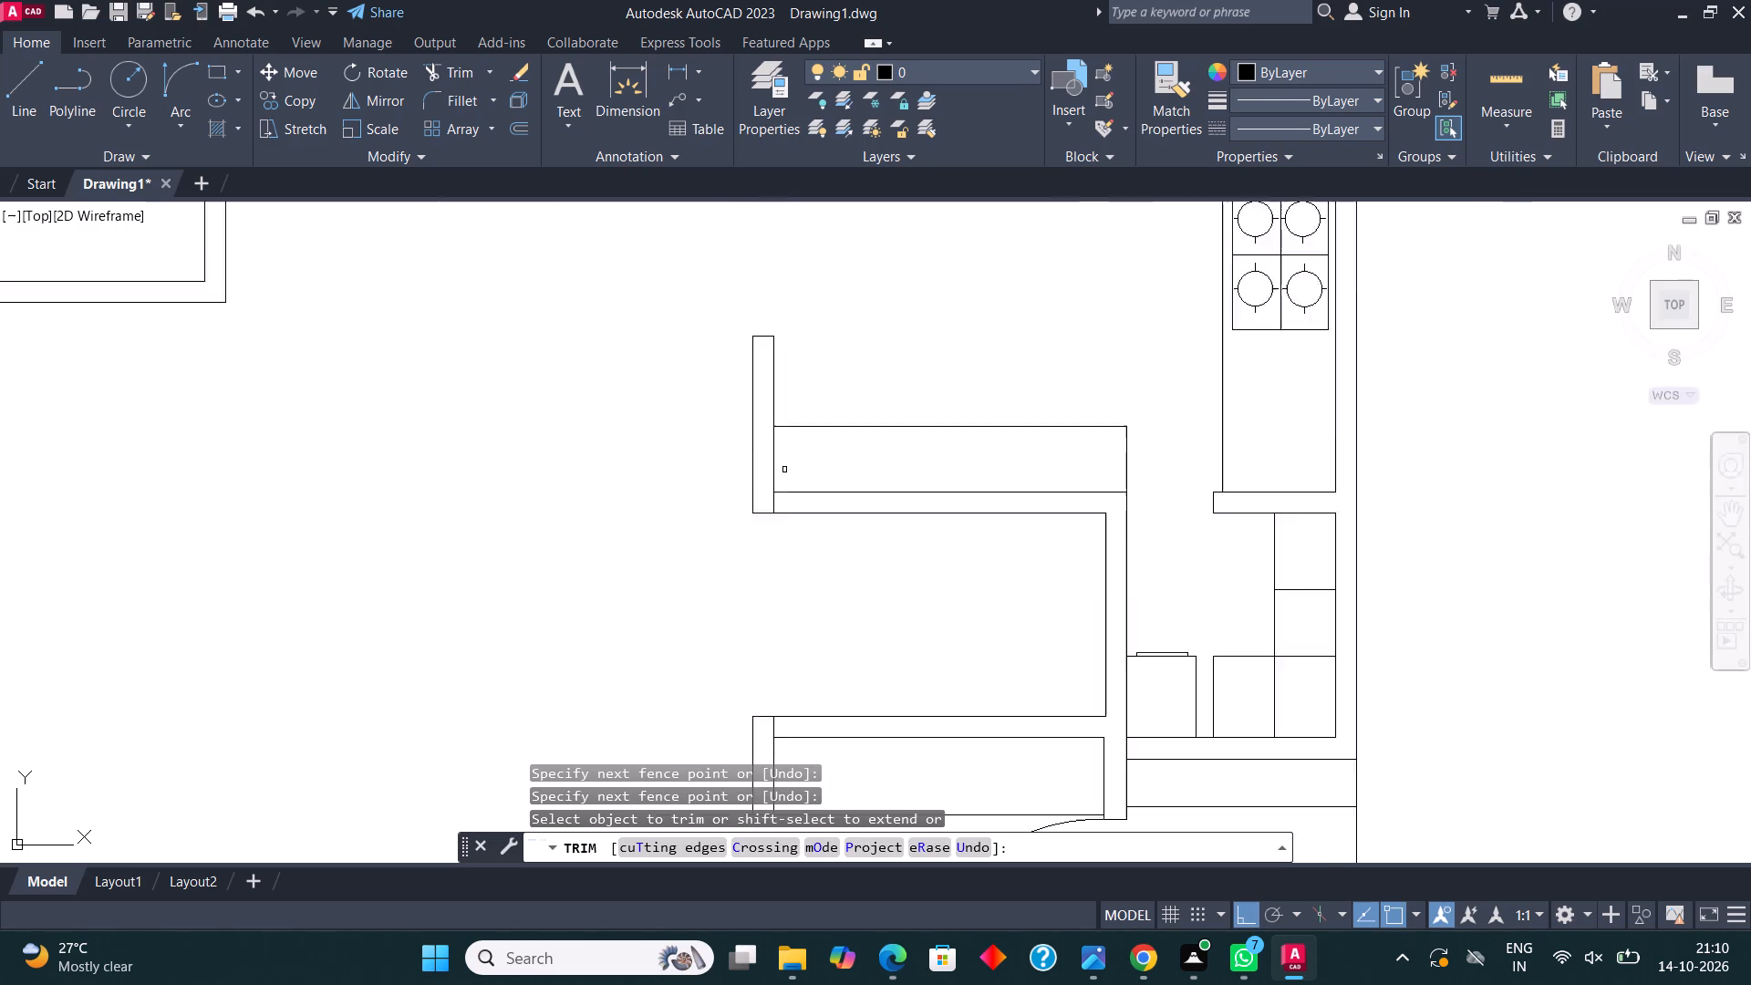
scroll(784, 470, "up", 1)
left_click(770, 525)
left_click(756, 516)
scroll(819, 399, "down", 2)
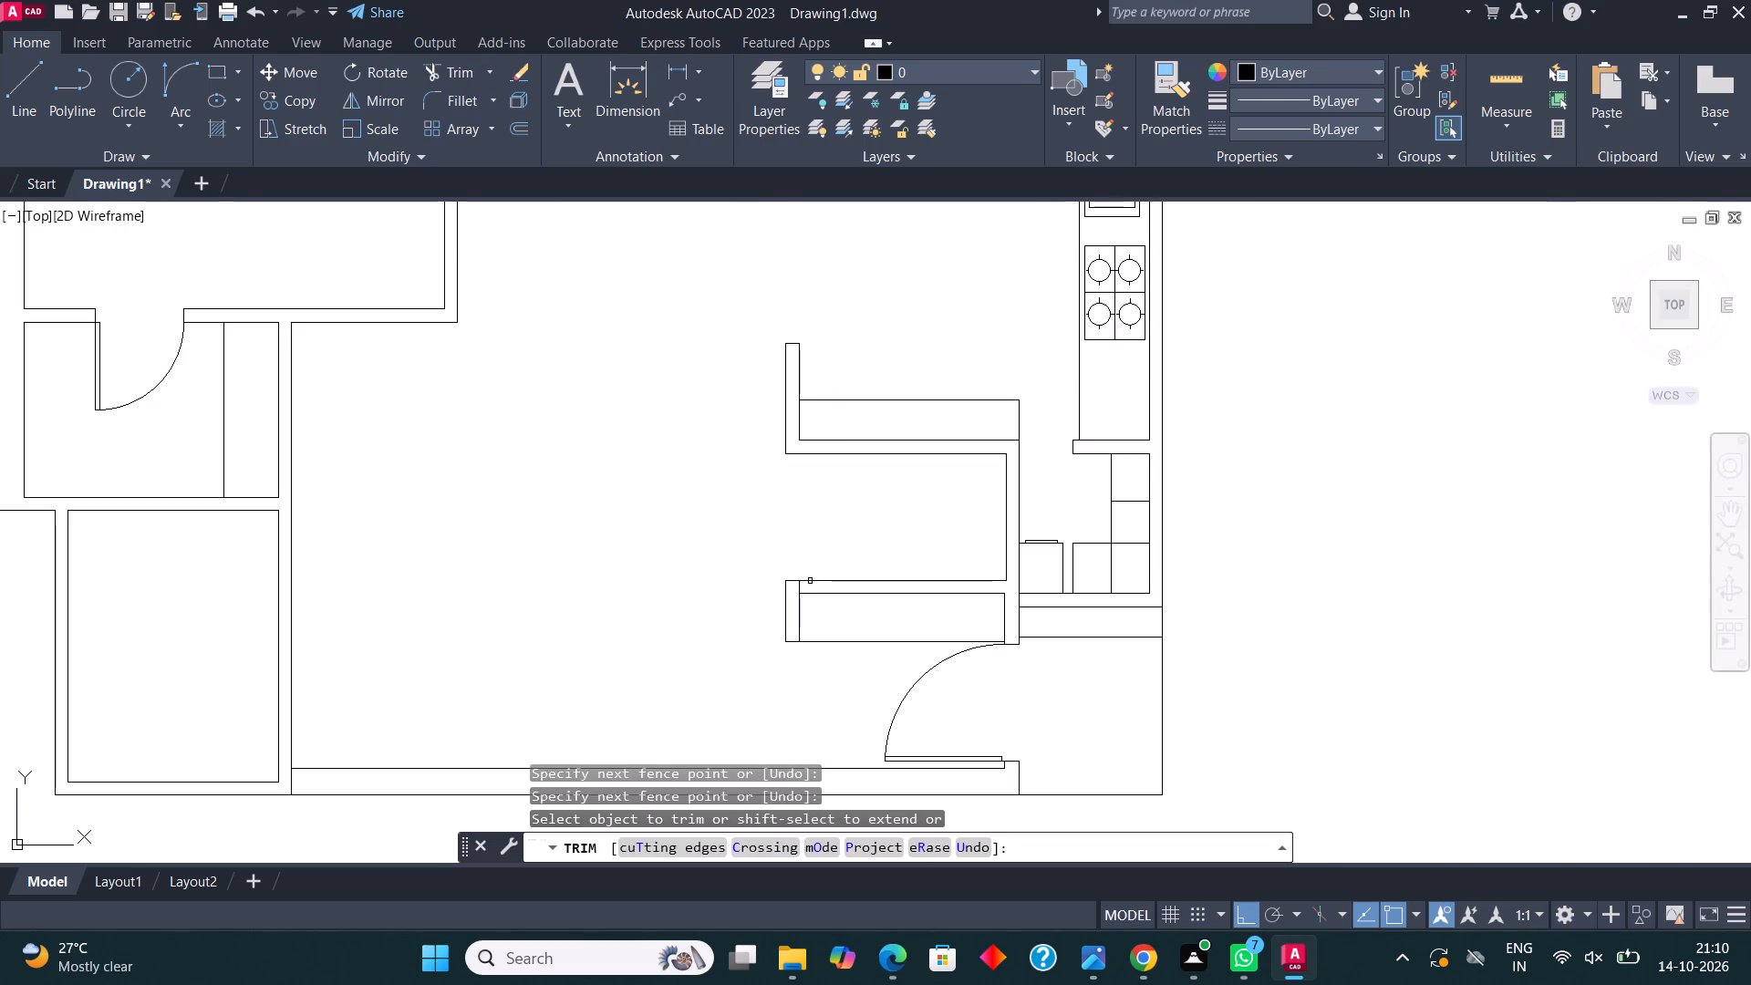
scroll(799, 600, "up", 2)
left_click(782, 562)
left_click(846, 567)
key("Escape")
scroll(774, 505, "down", 2)
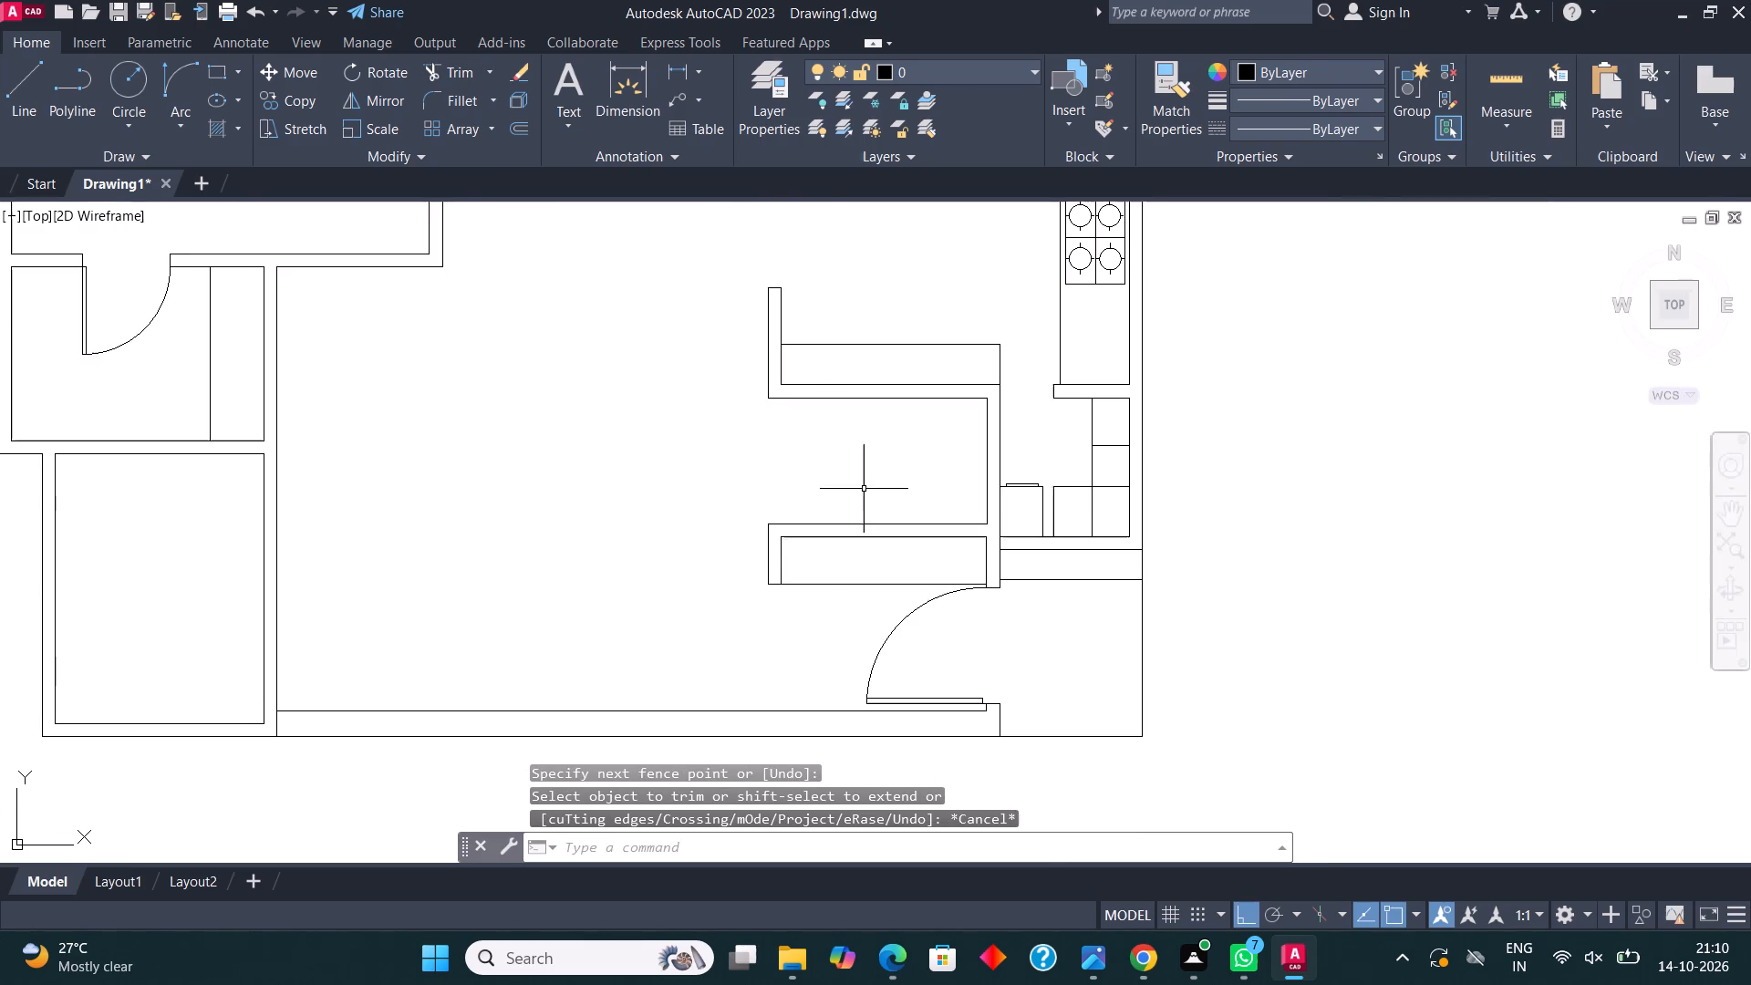
Draw a line from the opened room's upper inner corner, 2" plus 3" along the upper wall and 5" down into the room.
middle_click_drag(859, 485, 829, 461)
scroll(884, 404, "up", 1)
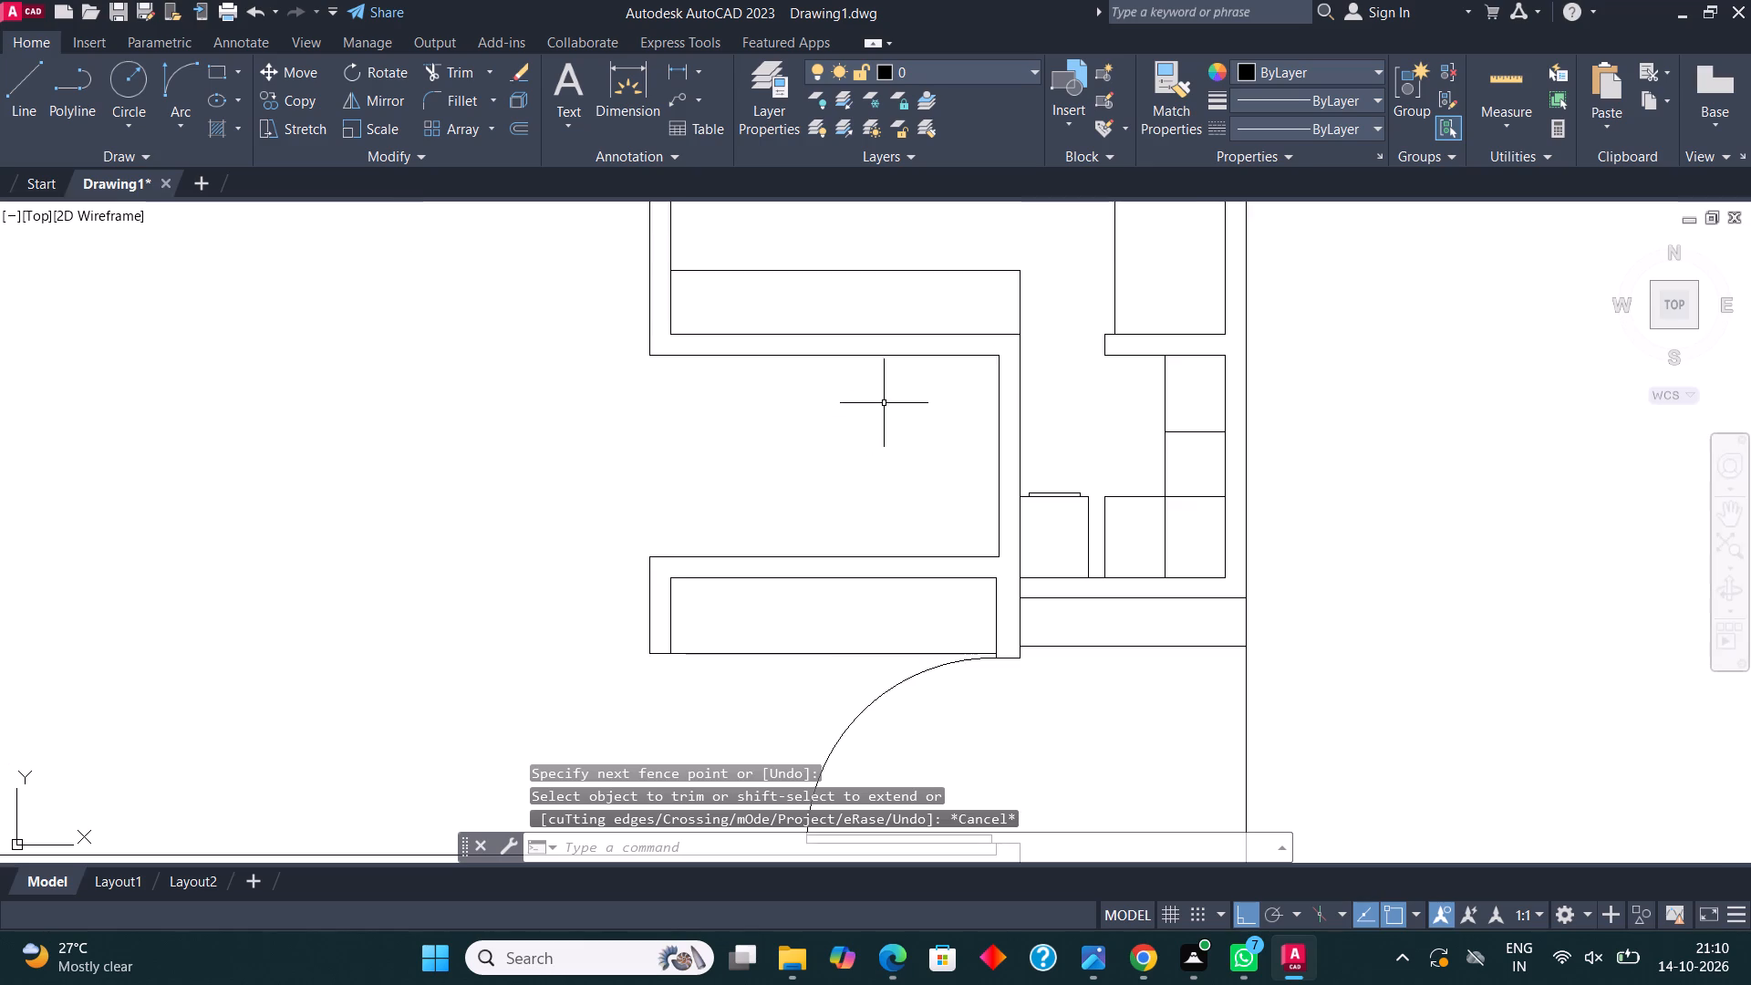
middle_click_drag(868, 398, 739, 419)
left_click(18, 84)
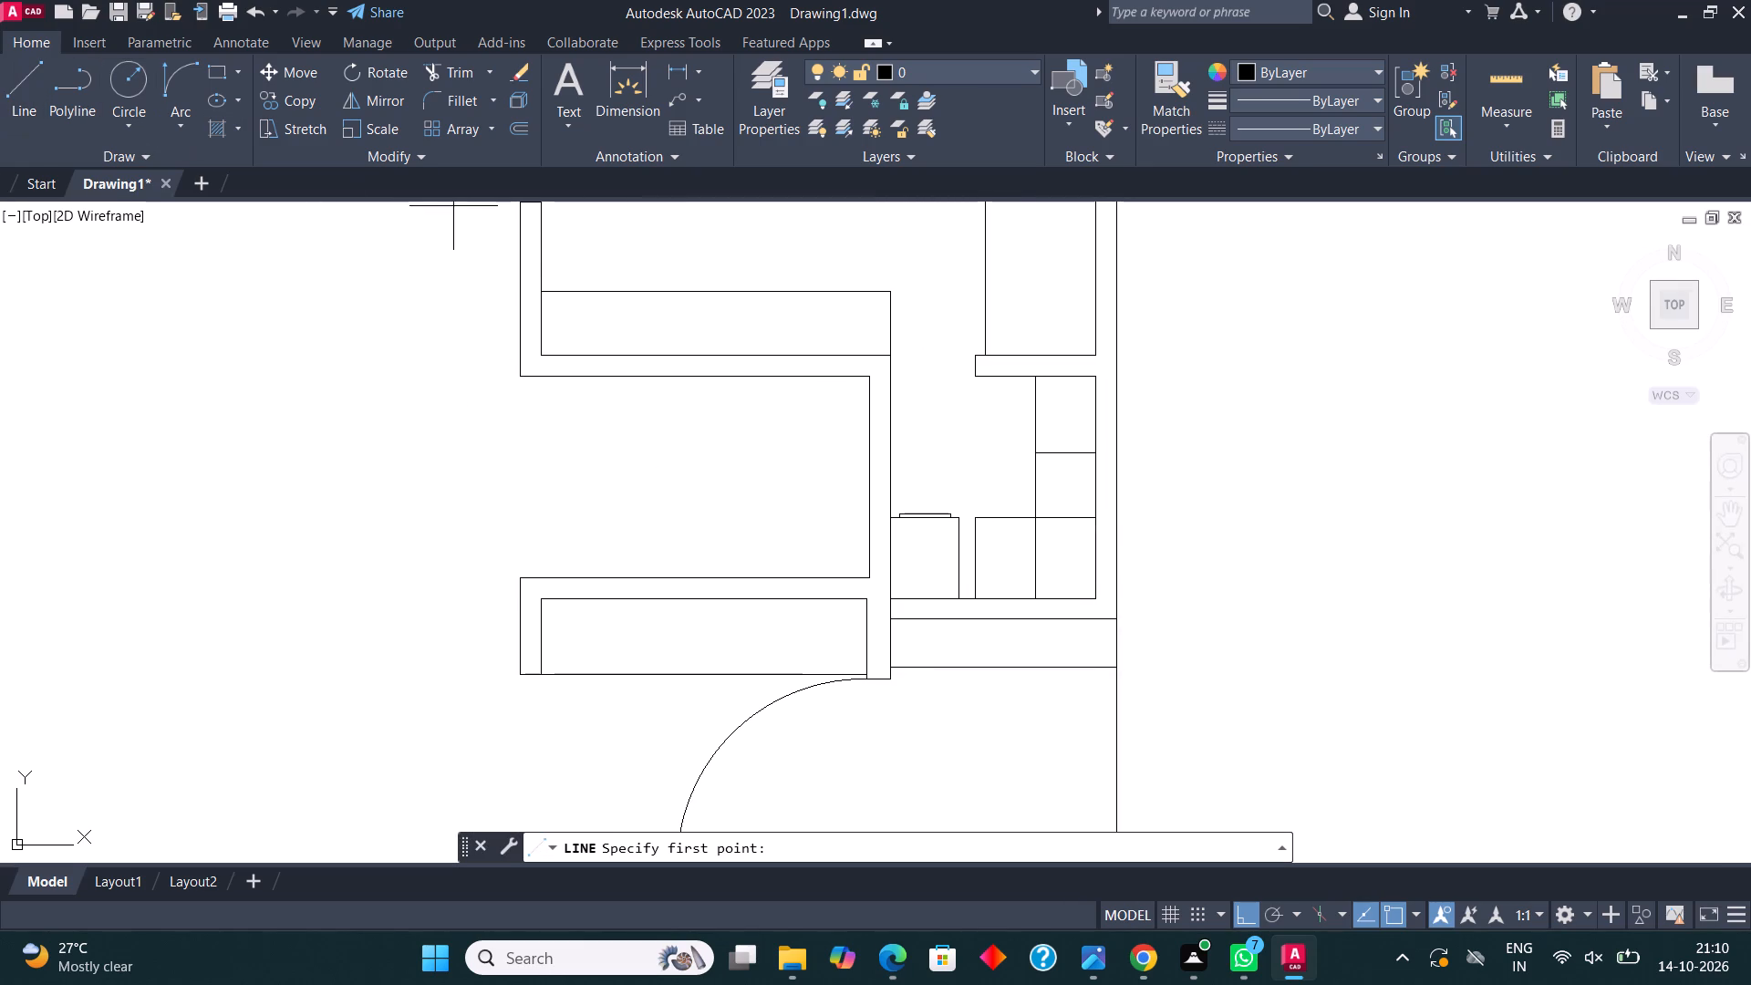
scroll(872, 381, "up", 2)
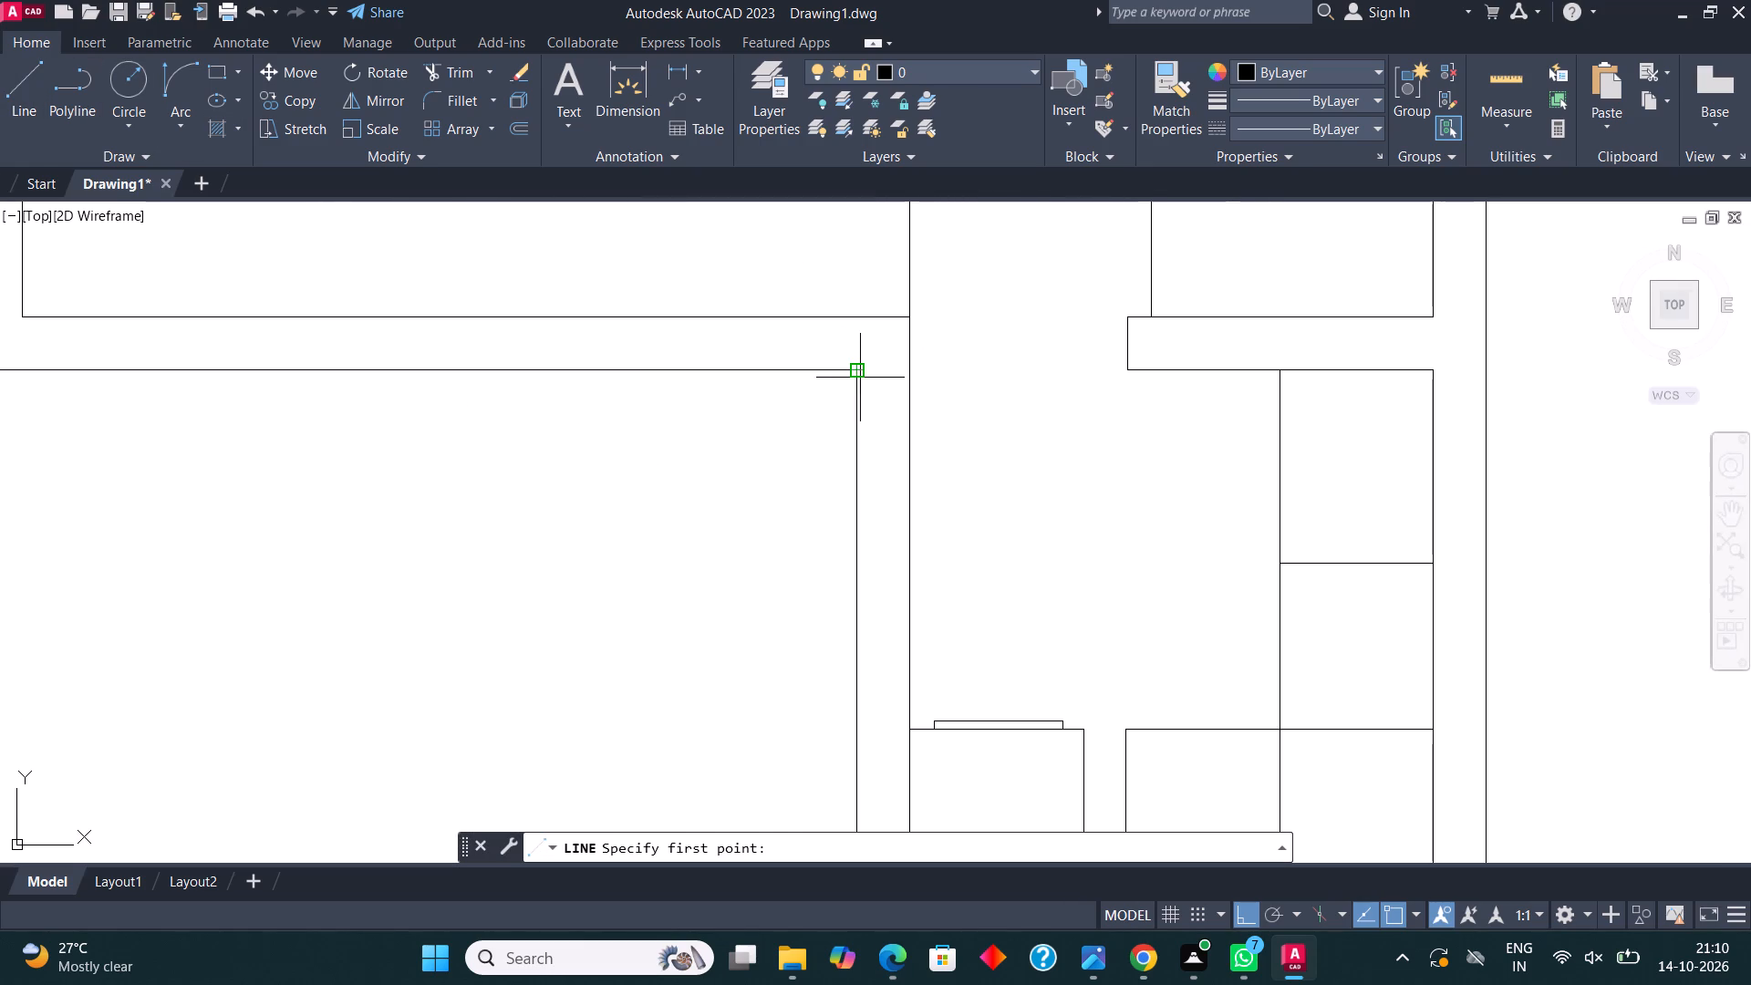
left_click(860, 378)
type("2\"")
key("Return")
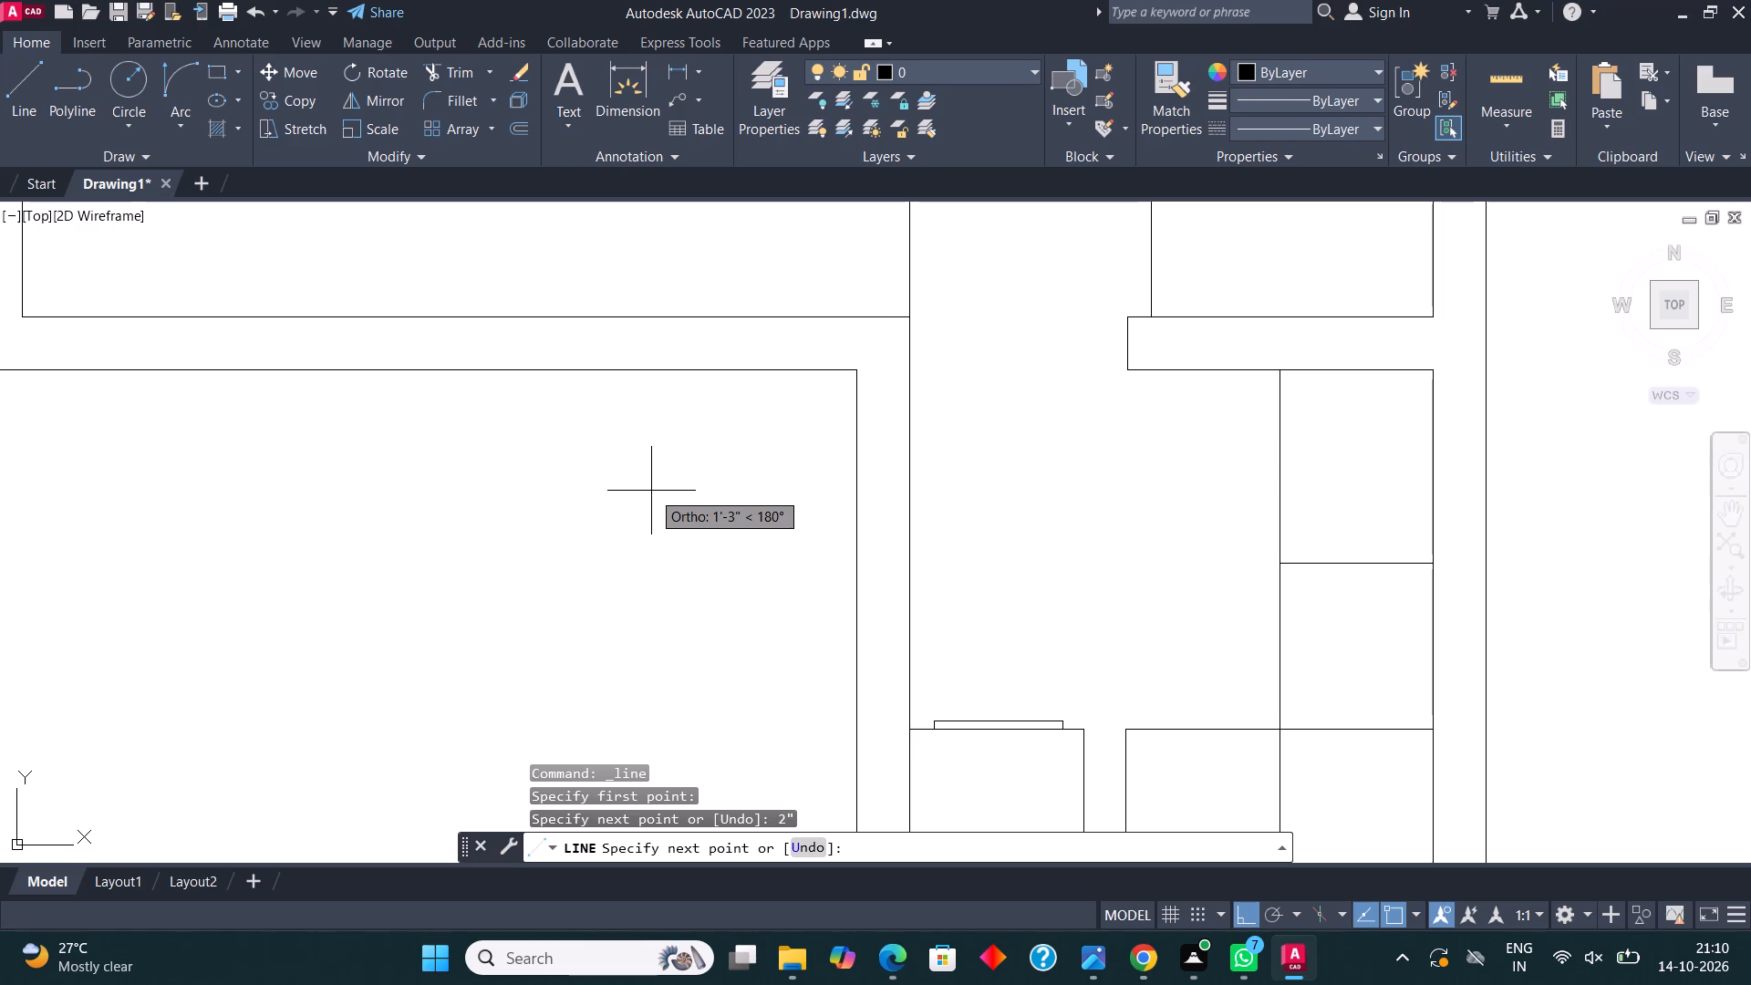
type("3\"")
key("Return")
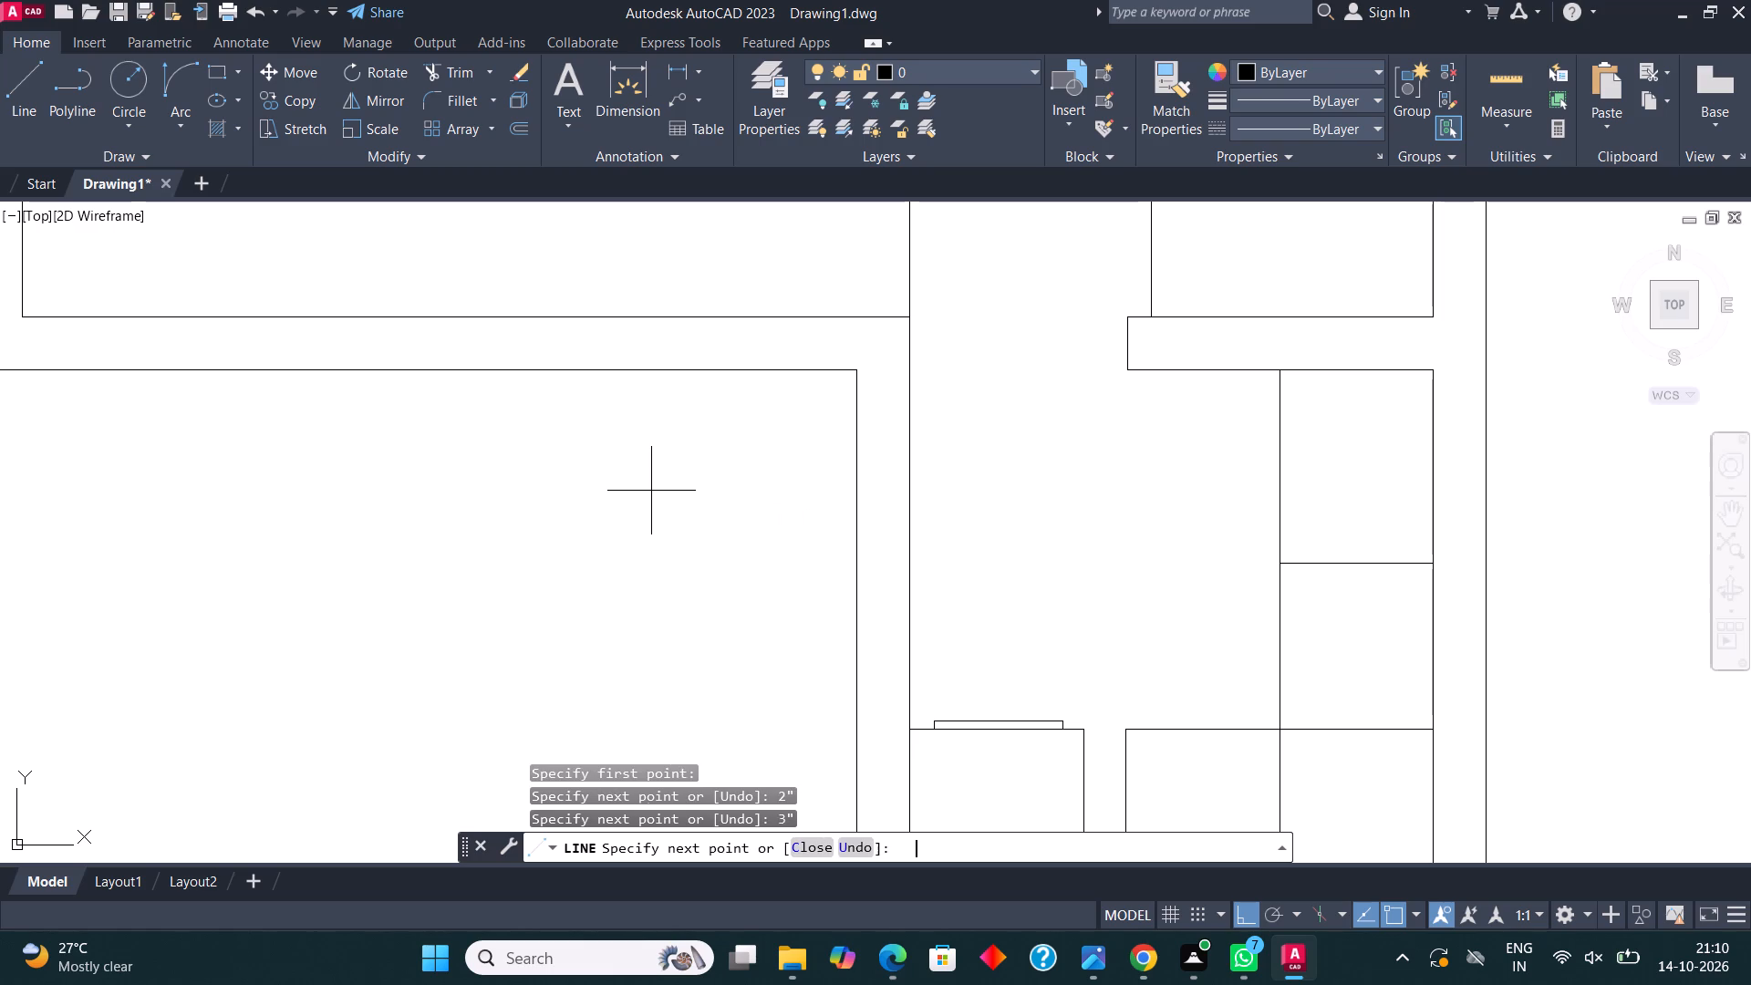
middle_click_drag(722, 599, 802, 475)
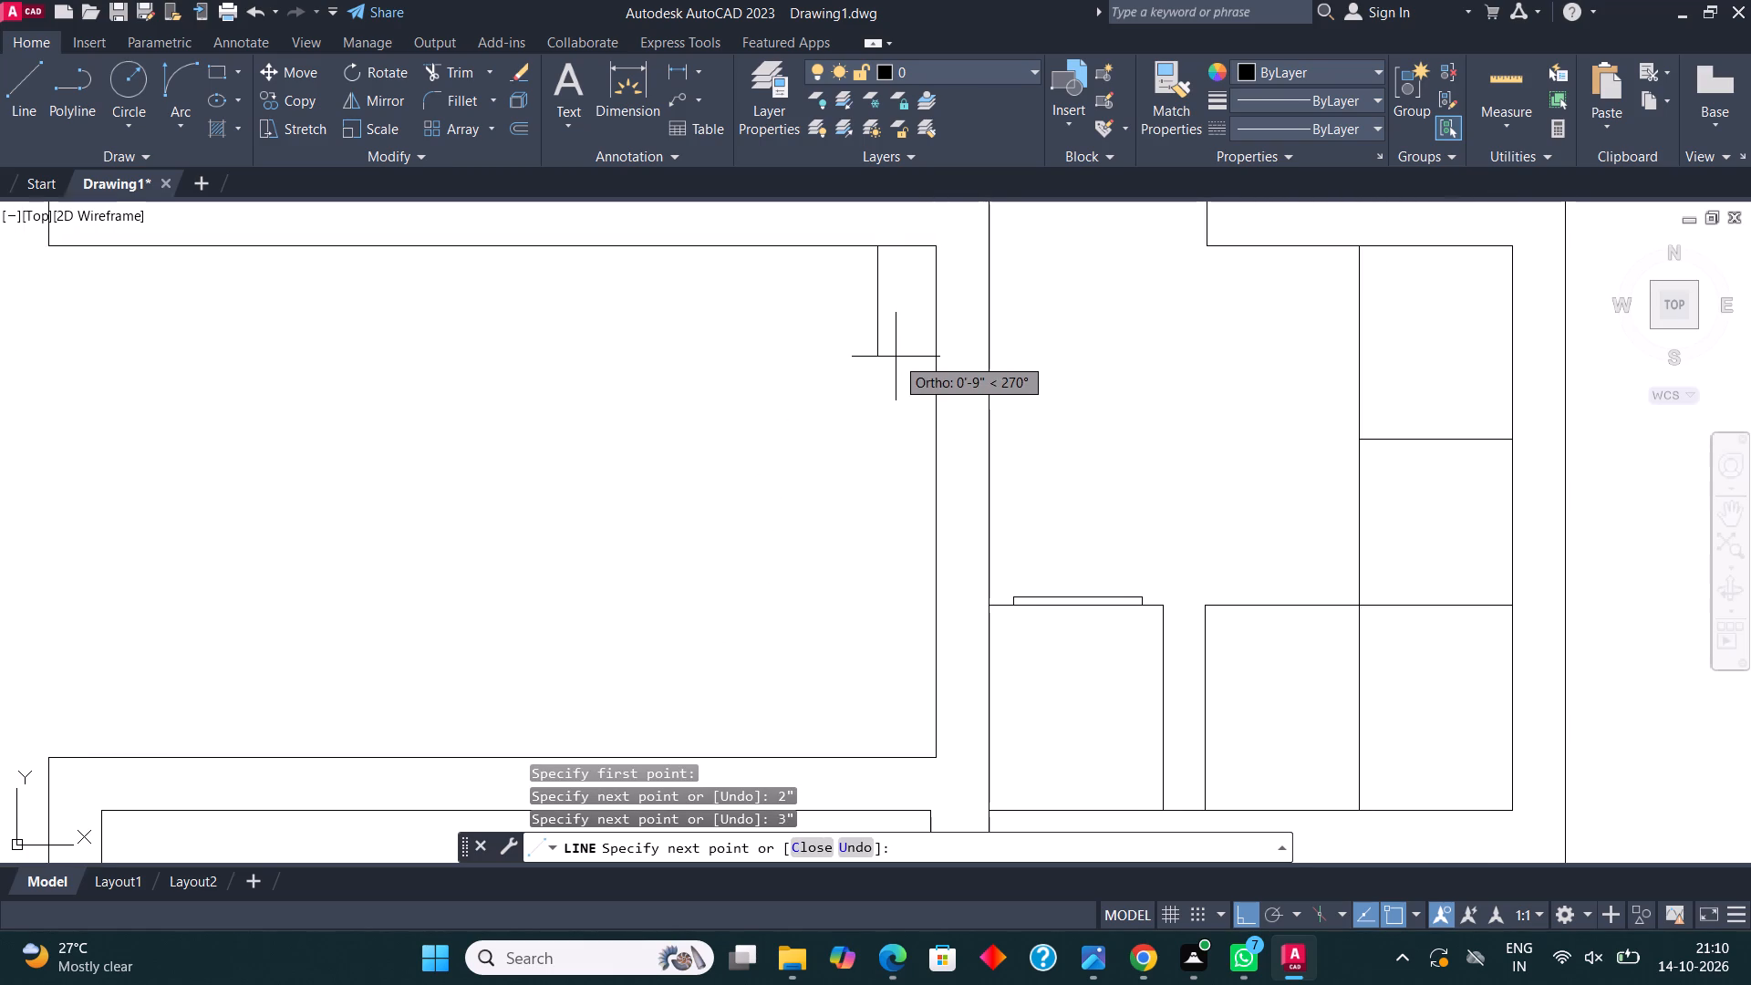
type("5\"")
key("Return")
key("Escape")
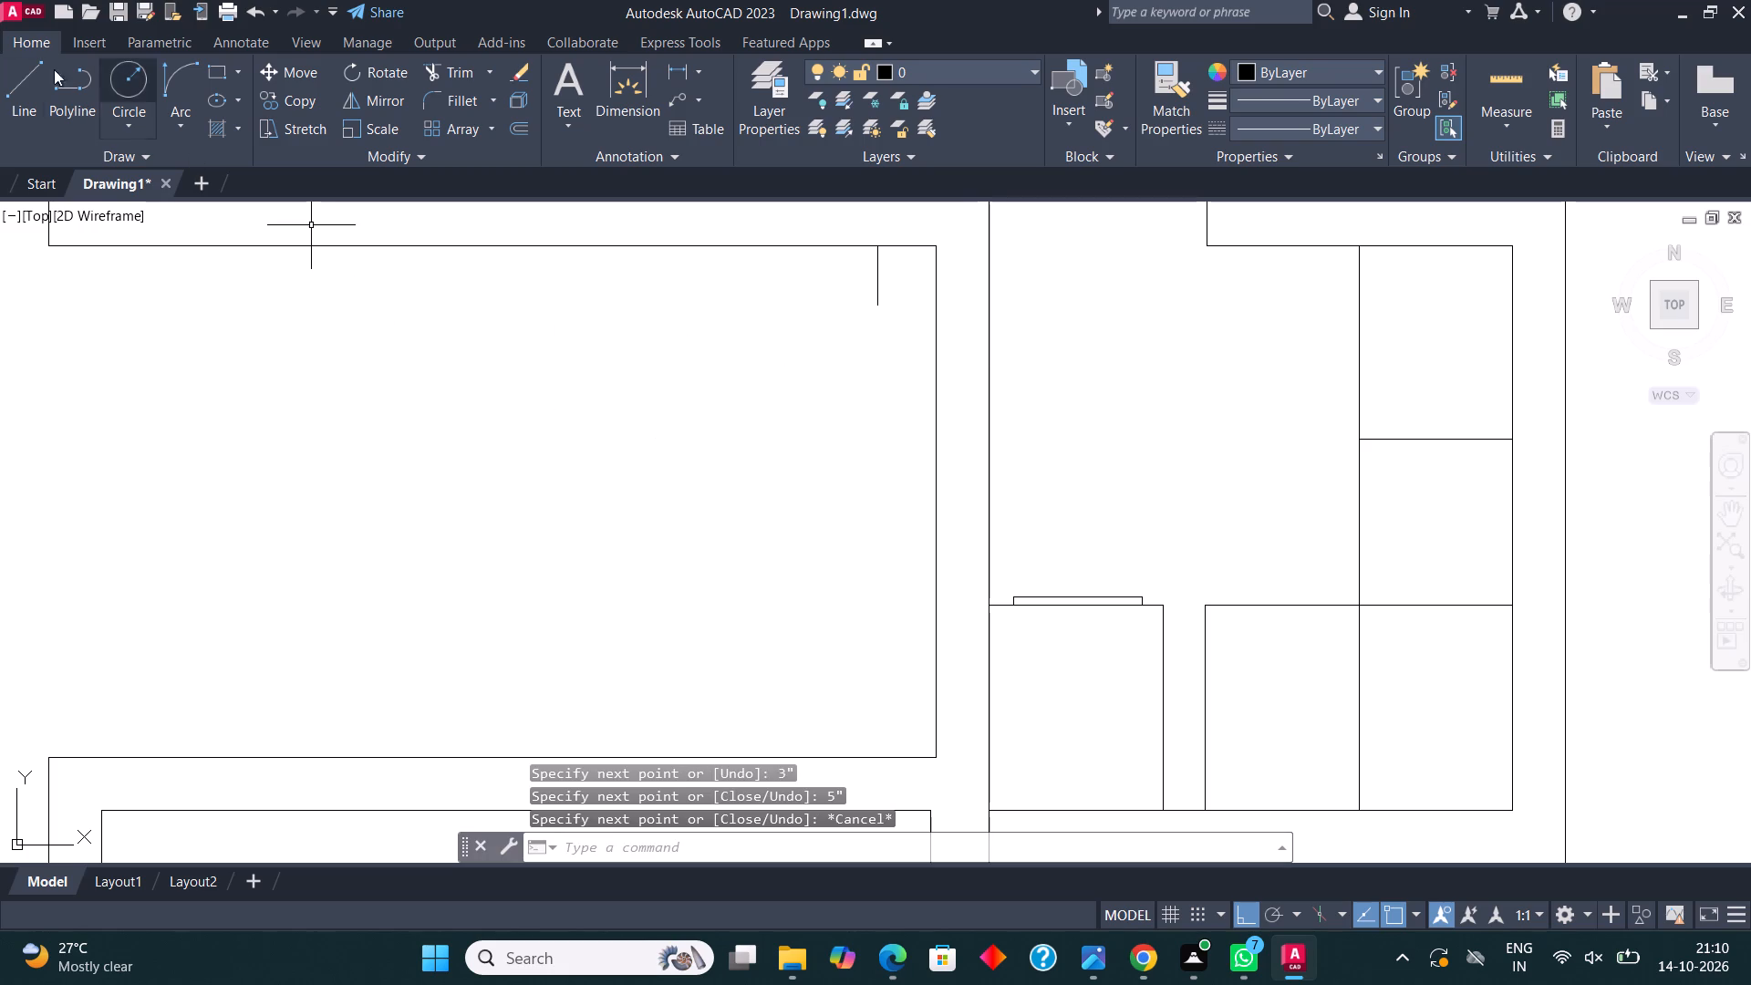
Draw a line from the room's lower inner corner, 5" along the lower wall and 5" up into the room.
left_click(26, 77)
left_click(936, 762)
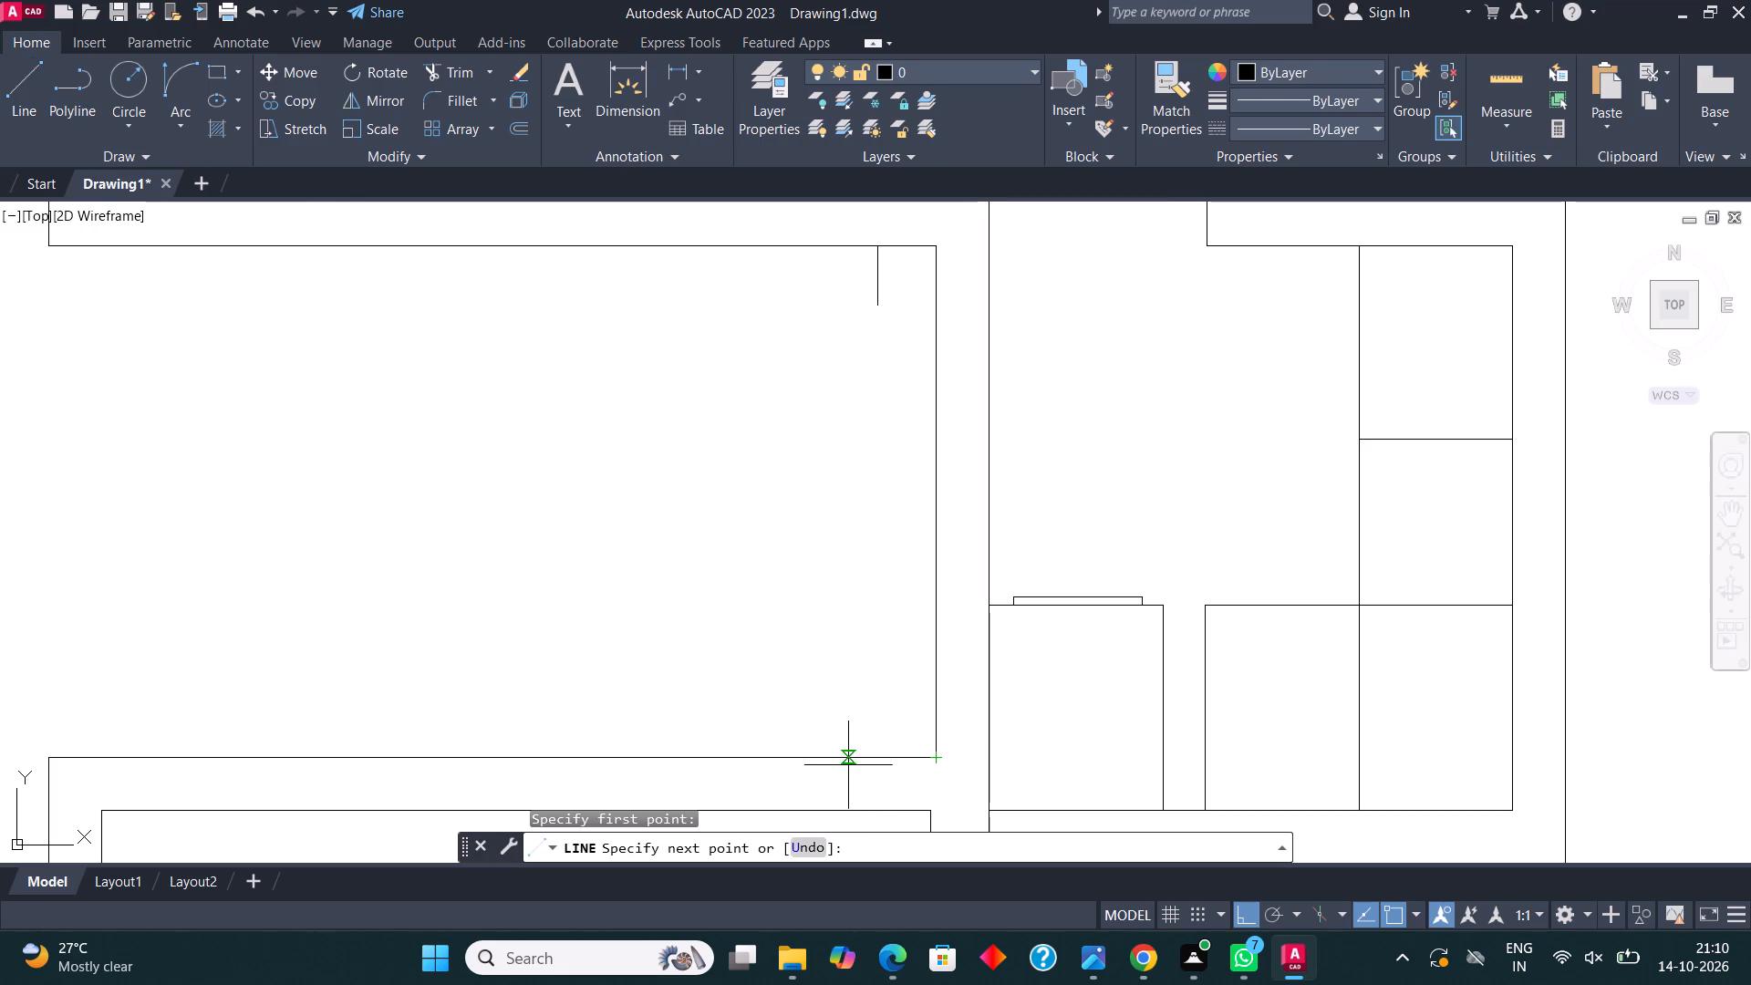
type("5\"")
key("Return")
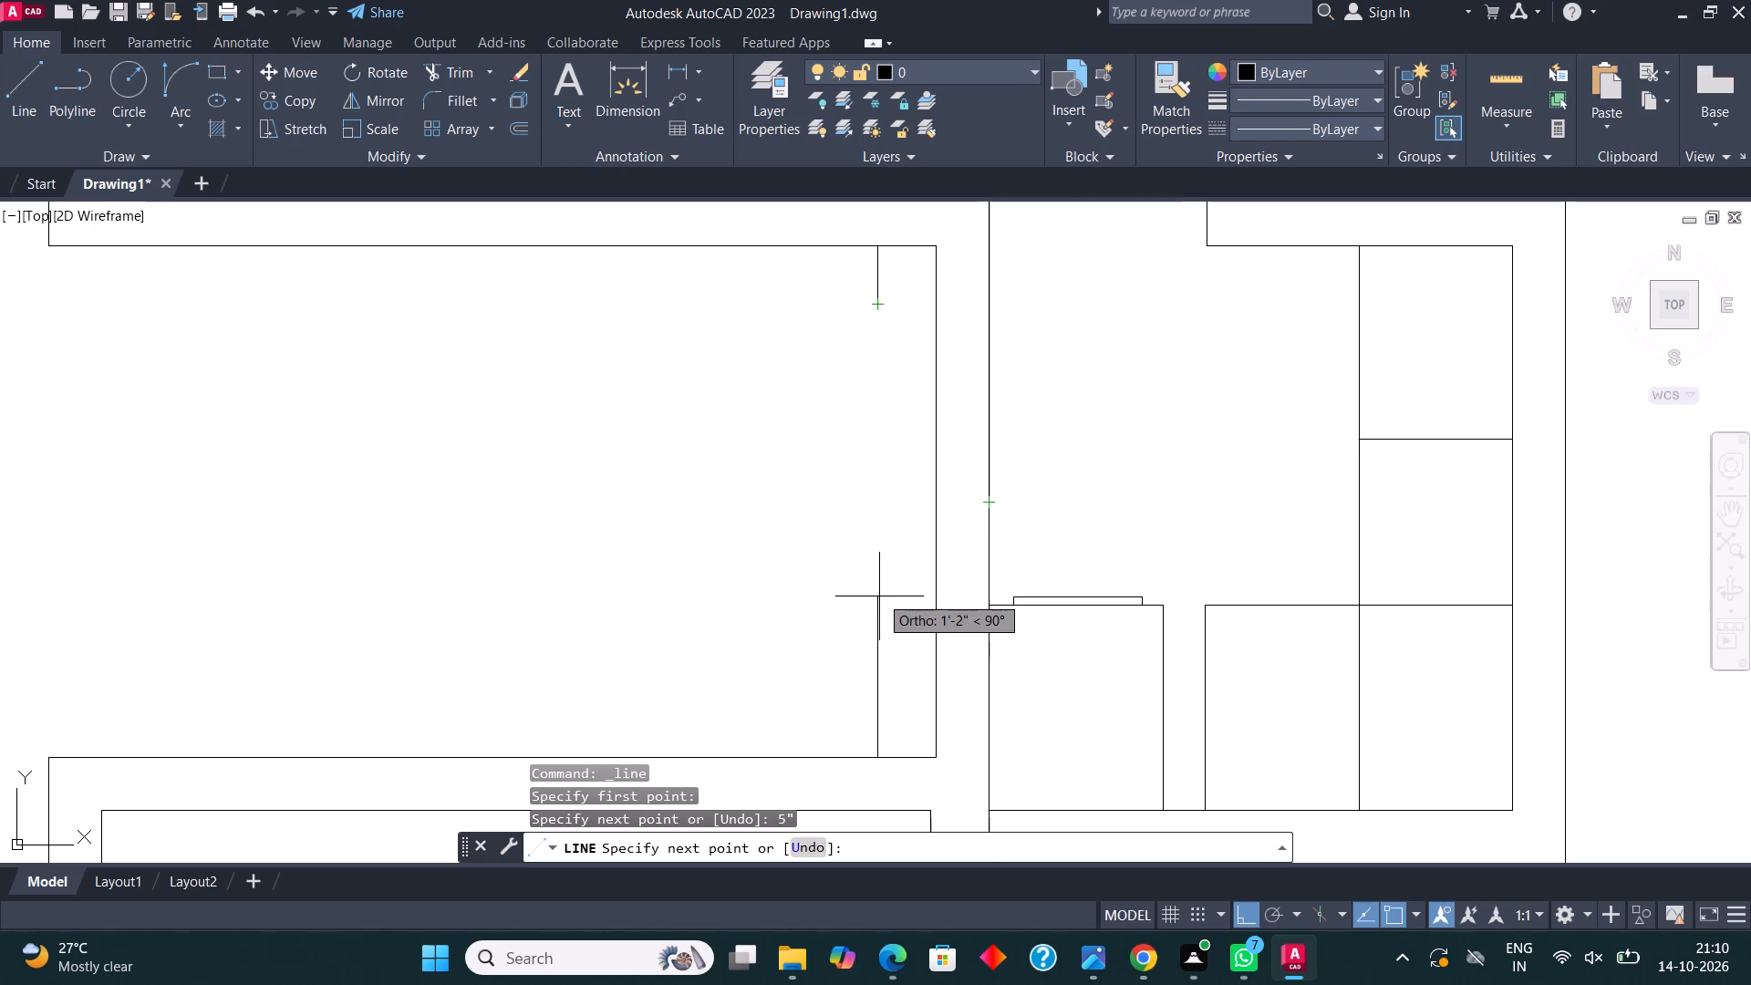
type("5\"")
key("Return")
key("Escape")
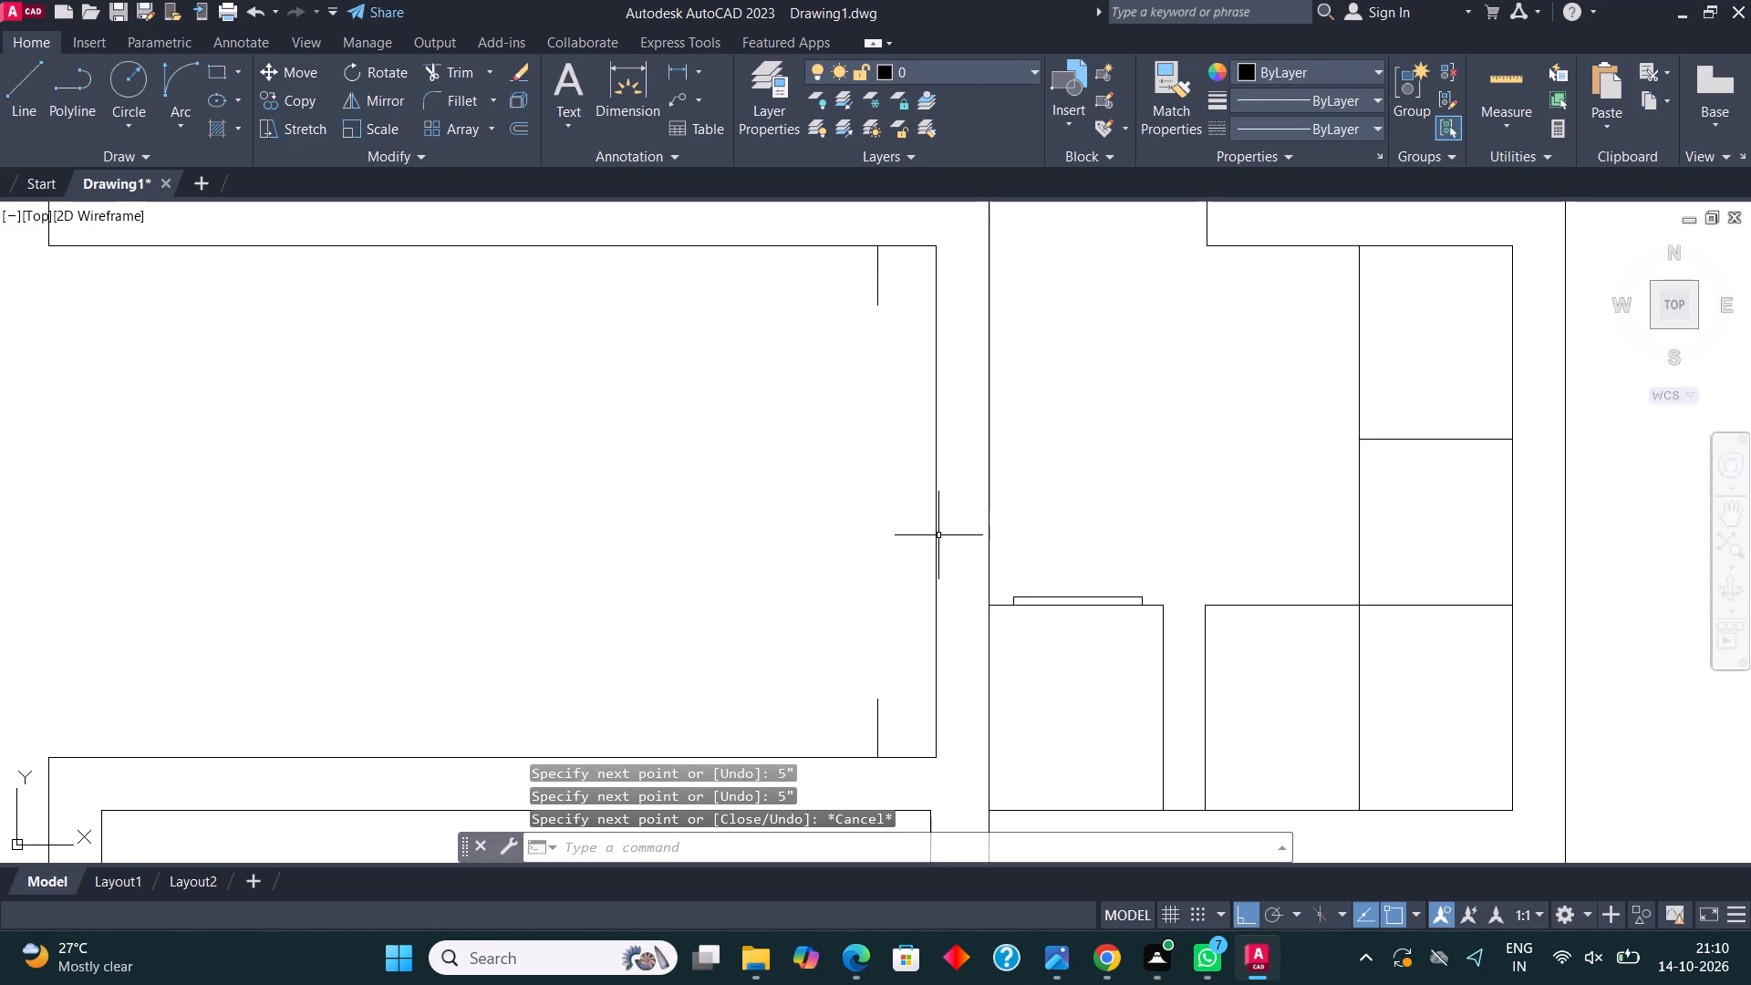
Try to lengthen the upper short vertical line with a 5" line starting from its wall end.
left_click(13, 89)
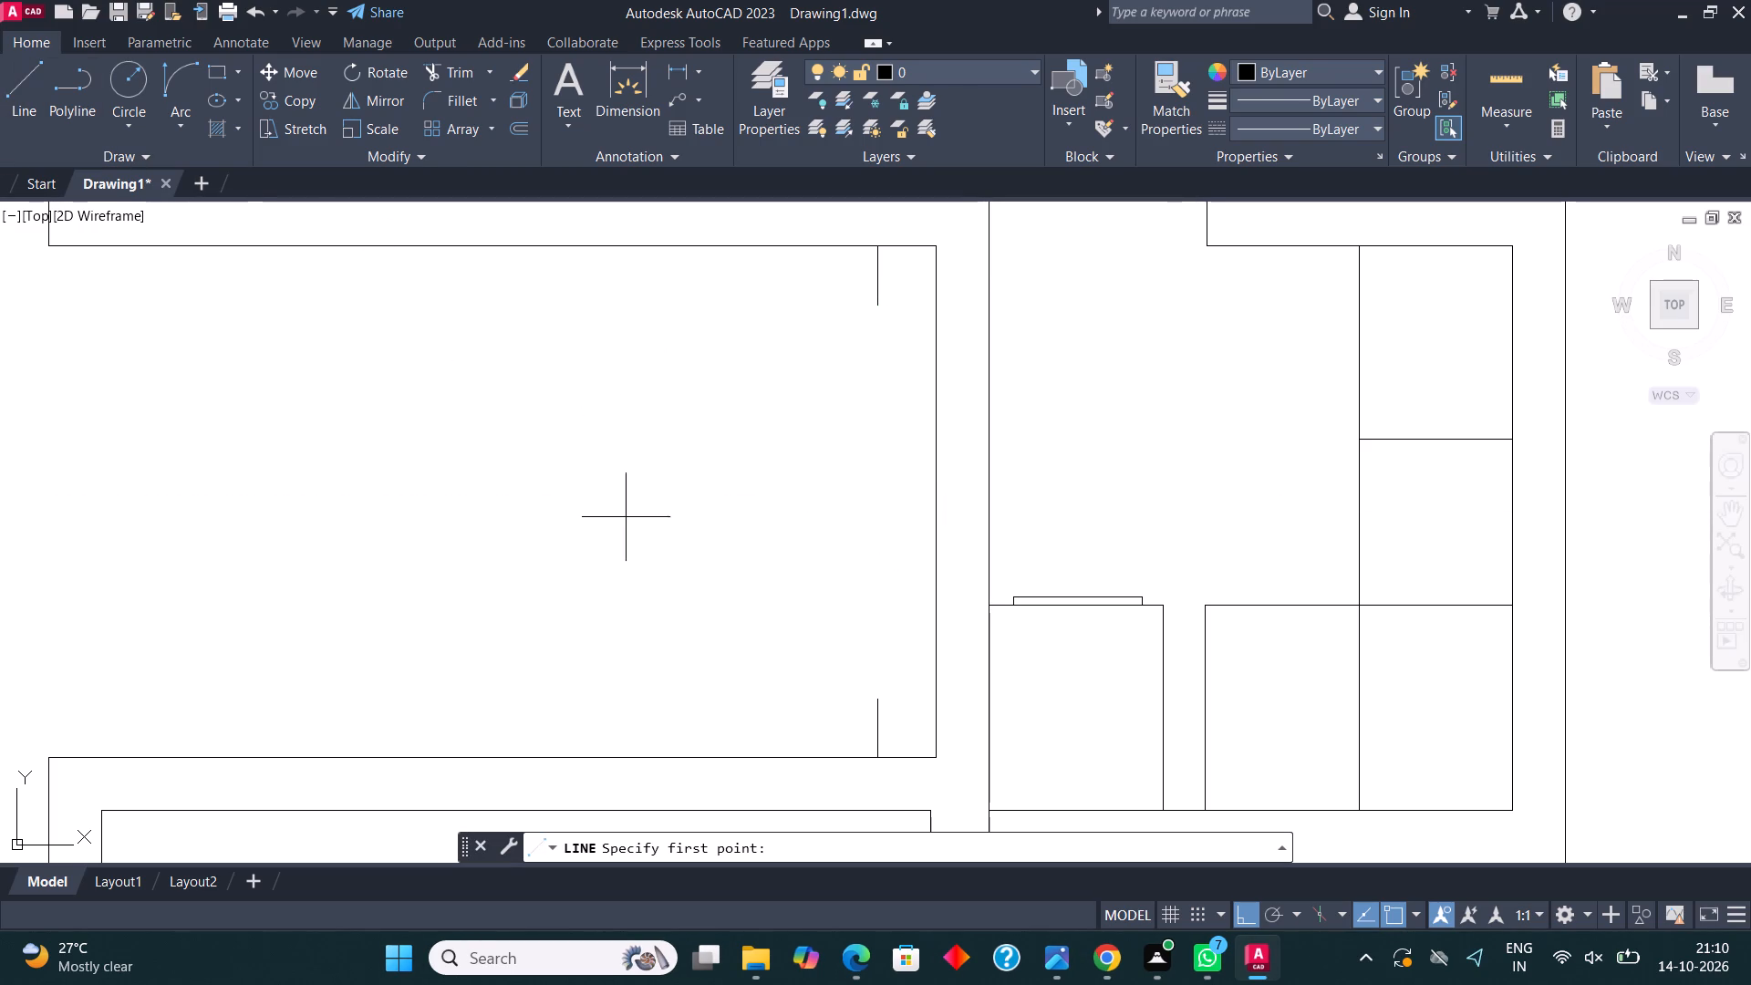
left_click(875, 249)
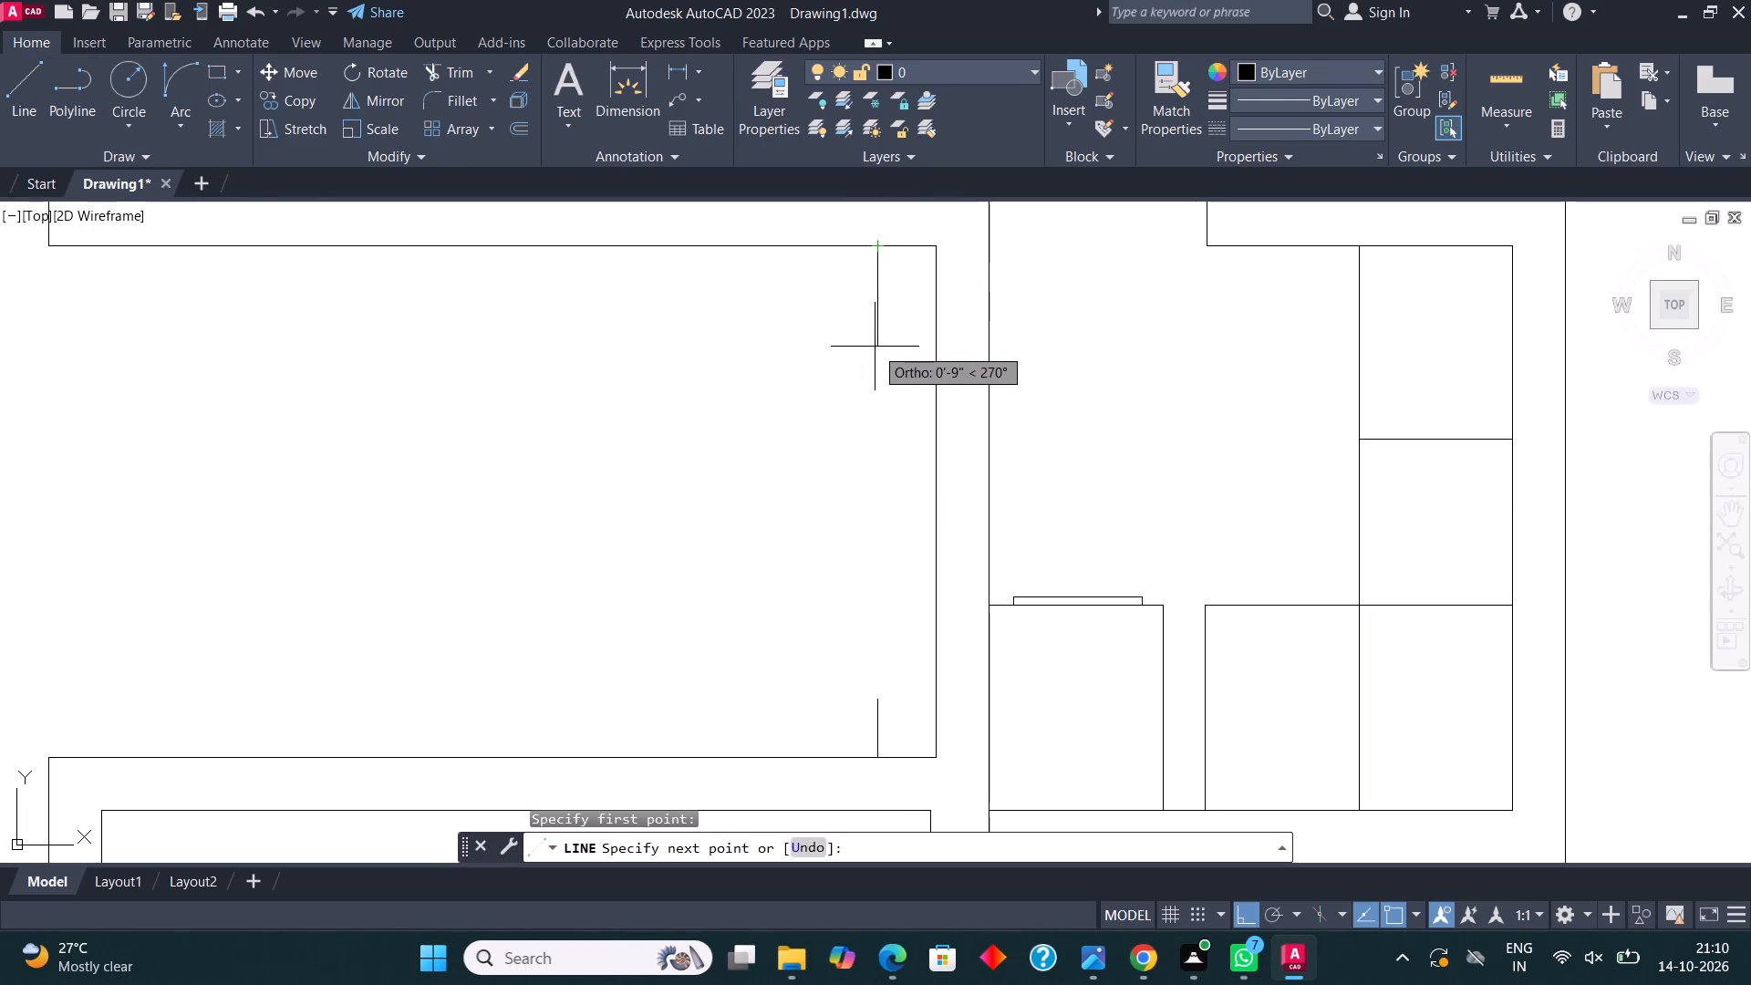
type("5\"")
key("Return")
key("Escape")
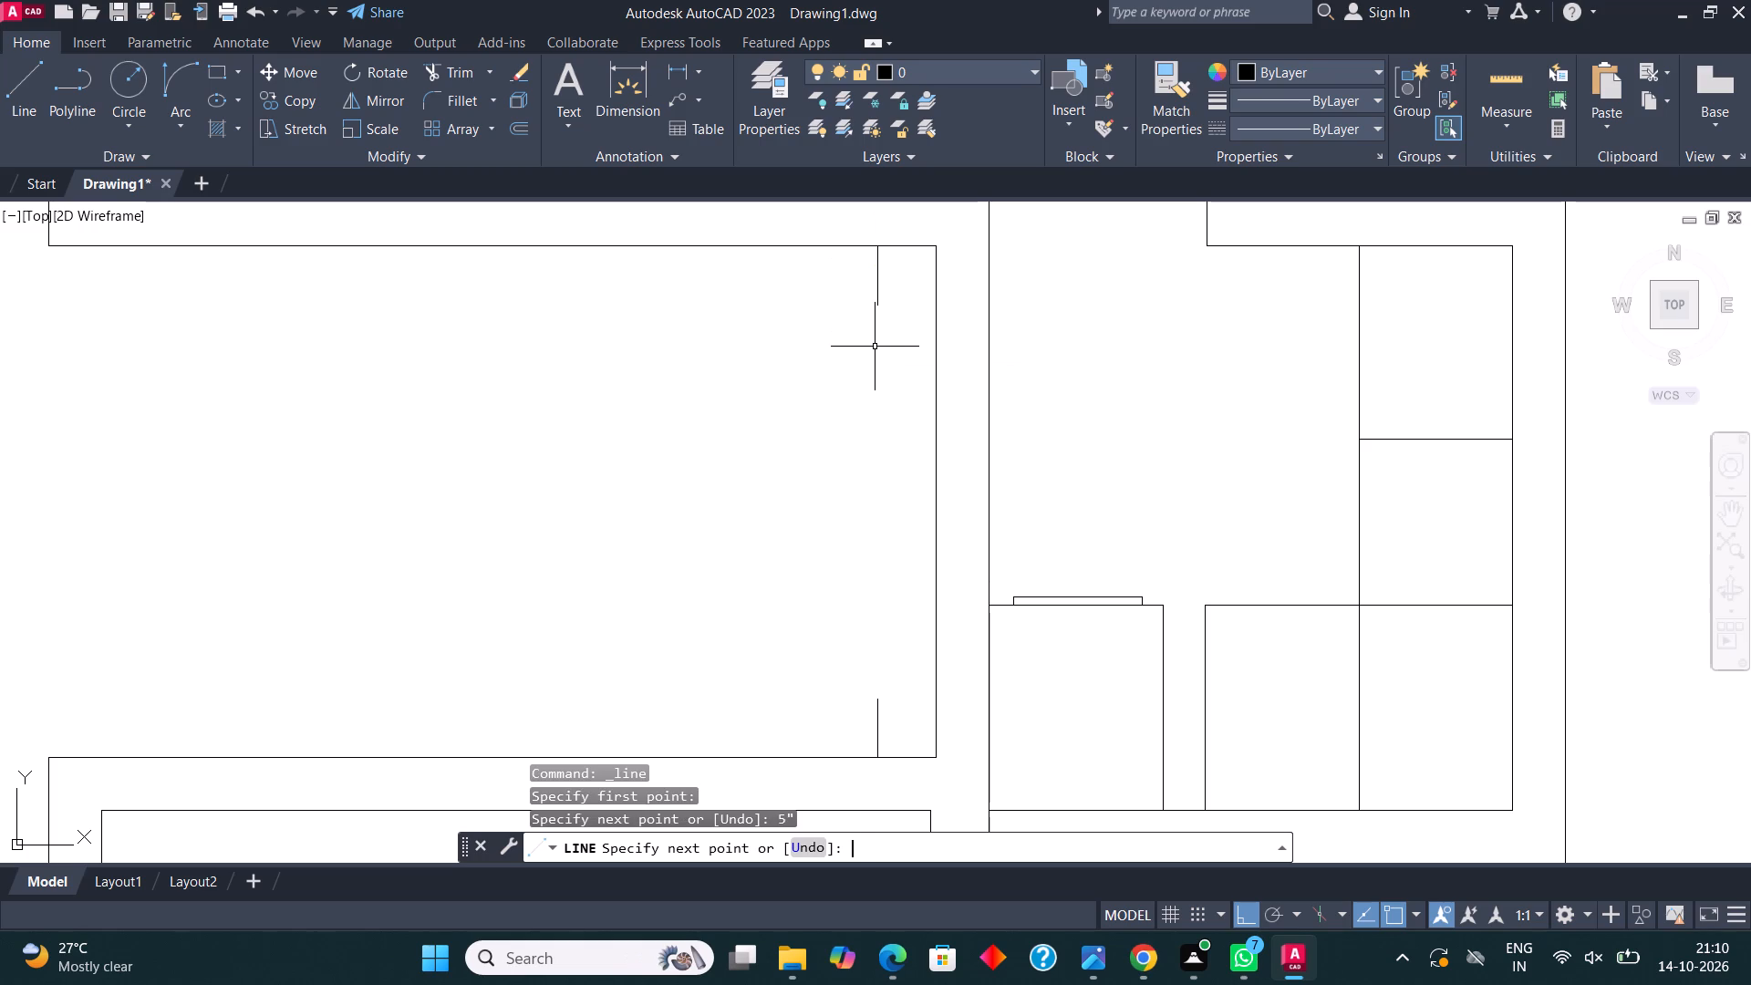
Extend the upper short vertical line with another 5" line downward from its free end.
scroll(1000, 416, "down", 3)
scroll(1001, 416, "up", 1)
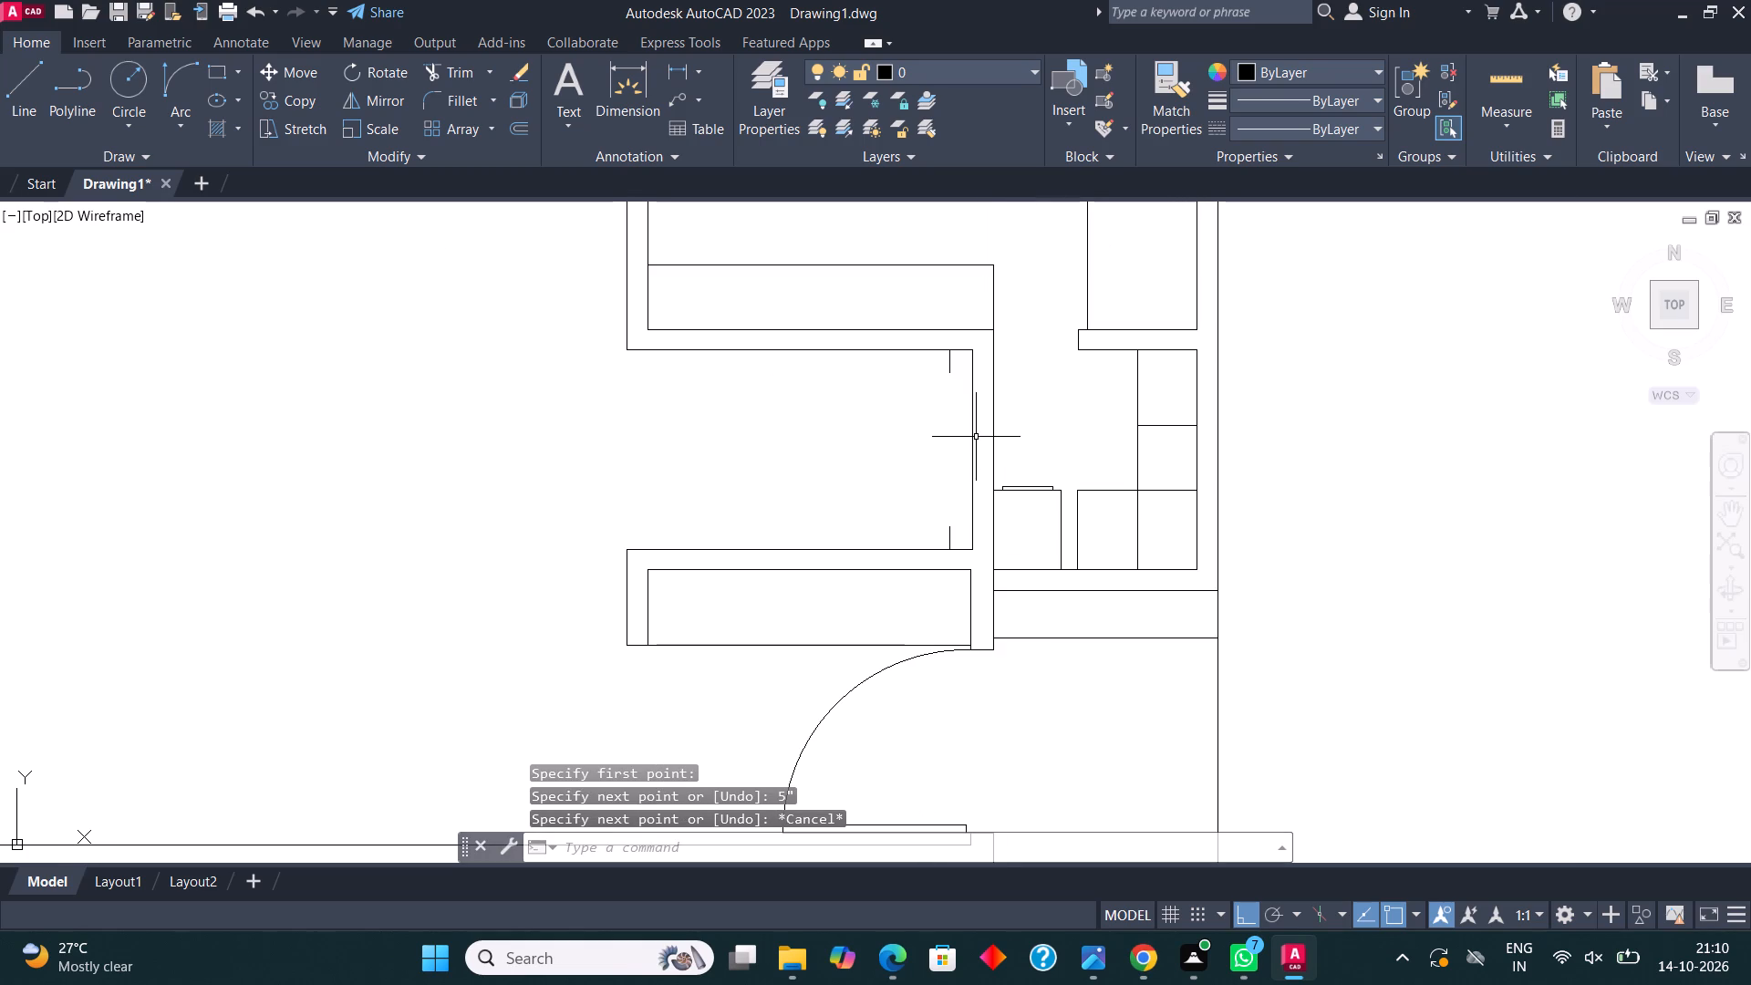
scroll(946, 375, "up", 2)
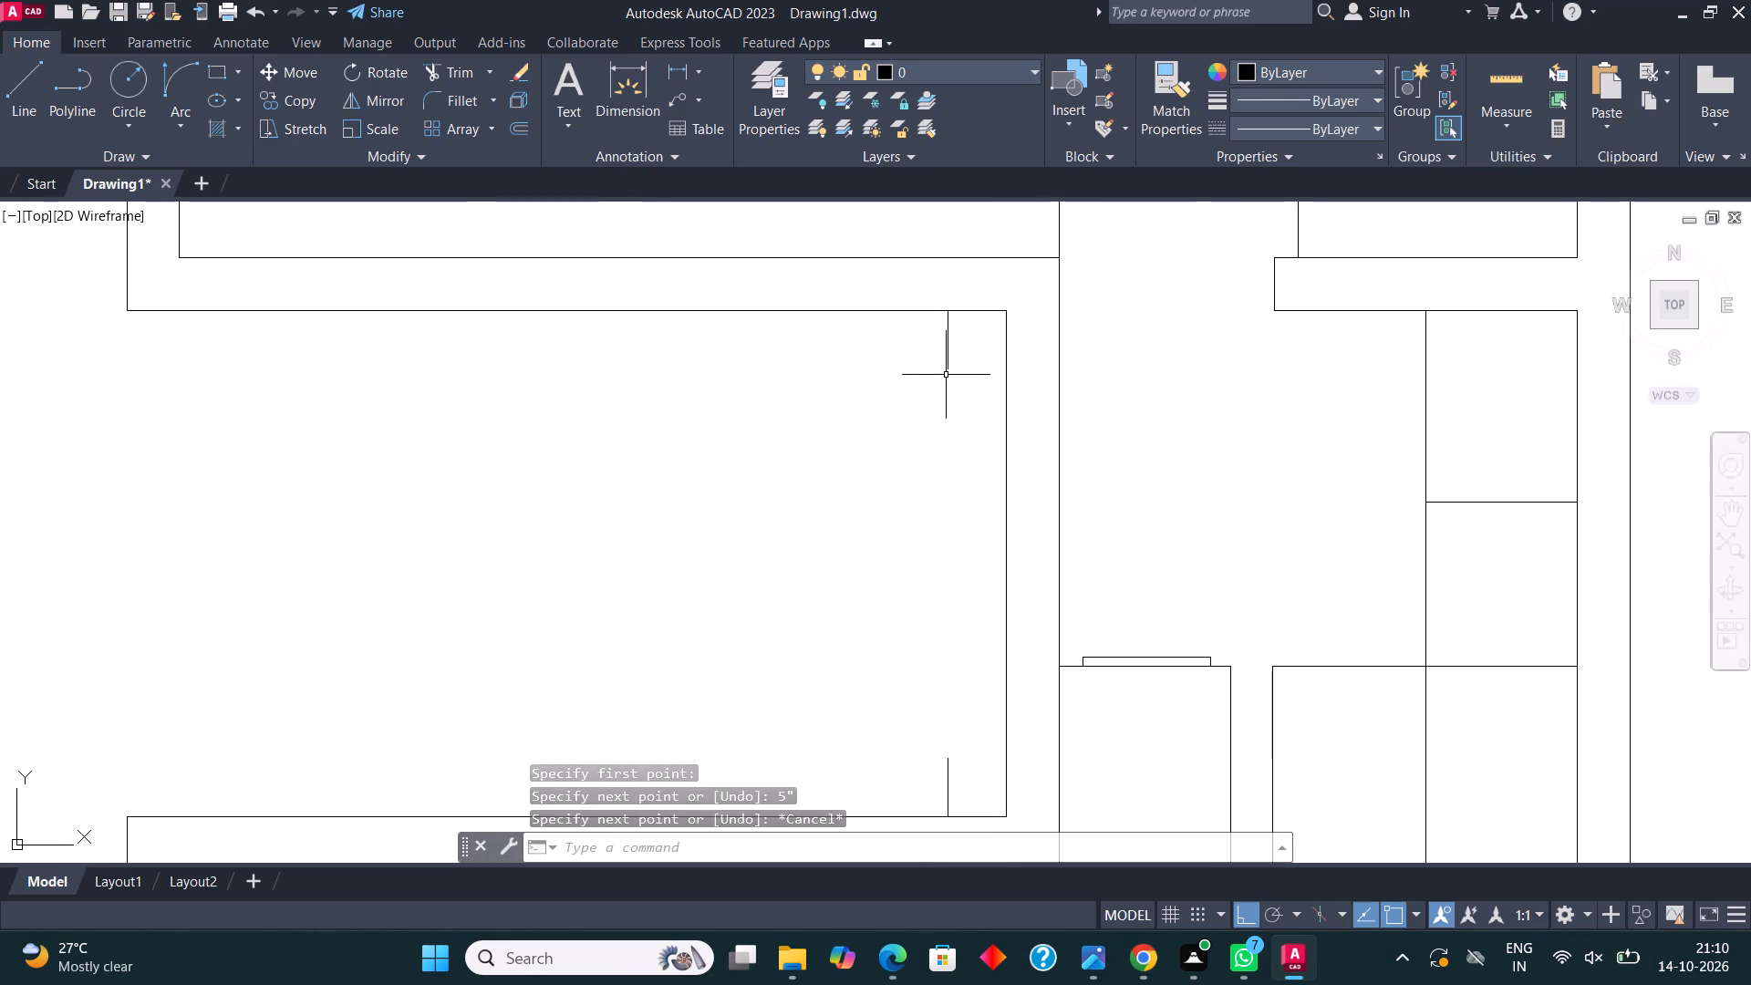
scroll(994, 413, "down", 1)
middle_click_drag(953, 396, 886, 389)
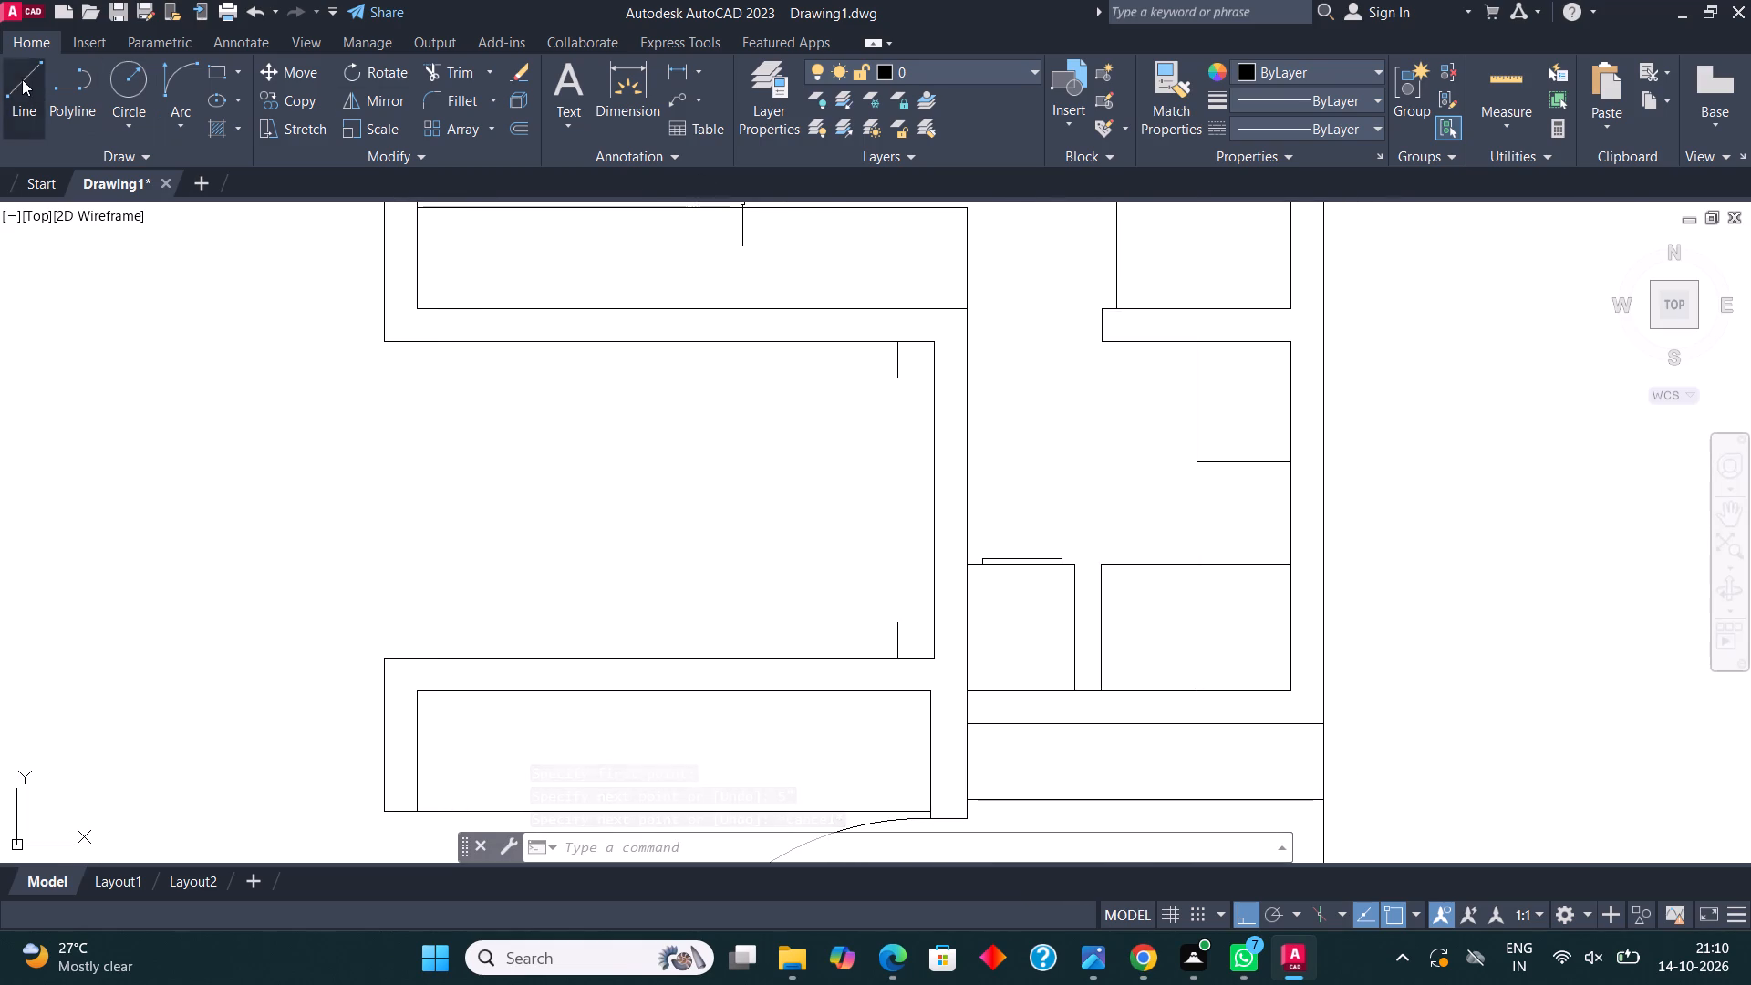
left_click(22, 79)
left_click(902, 373)
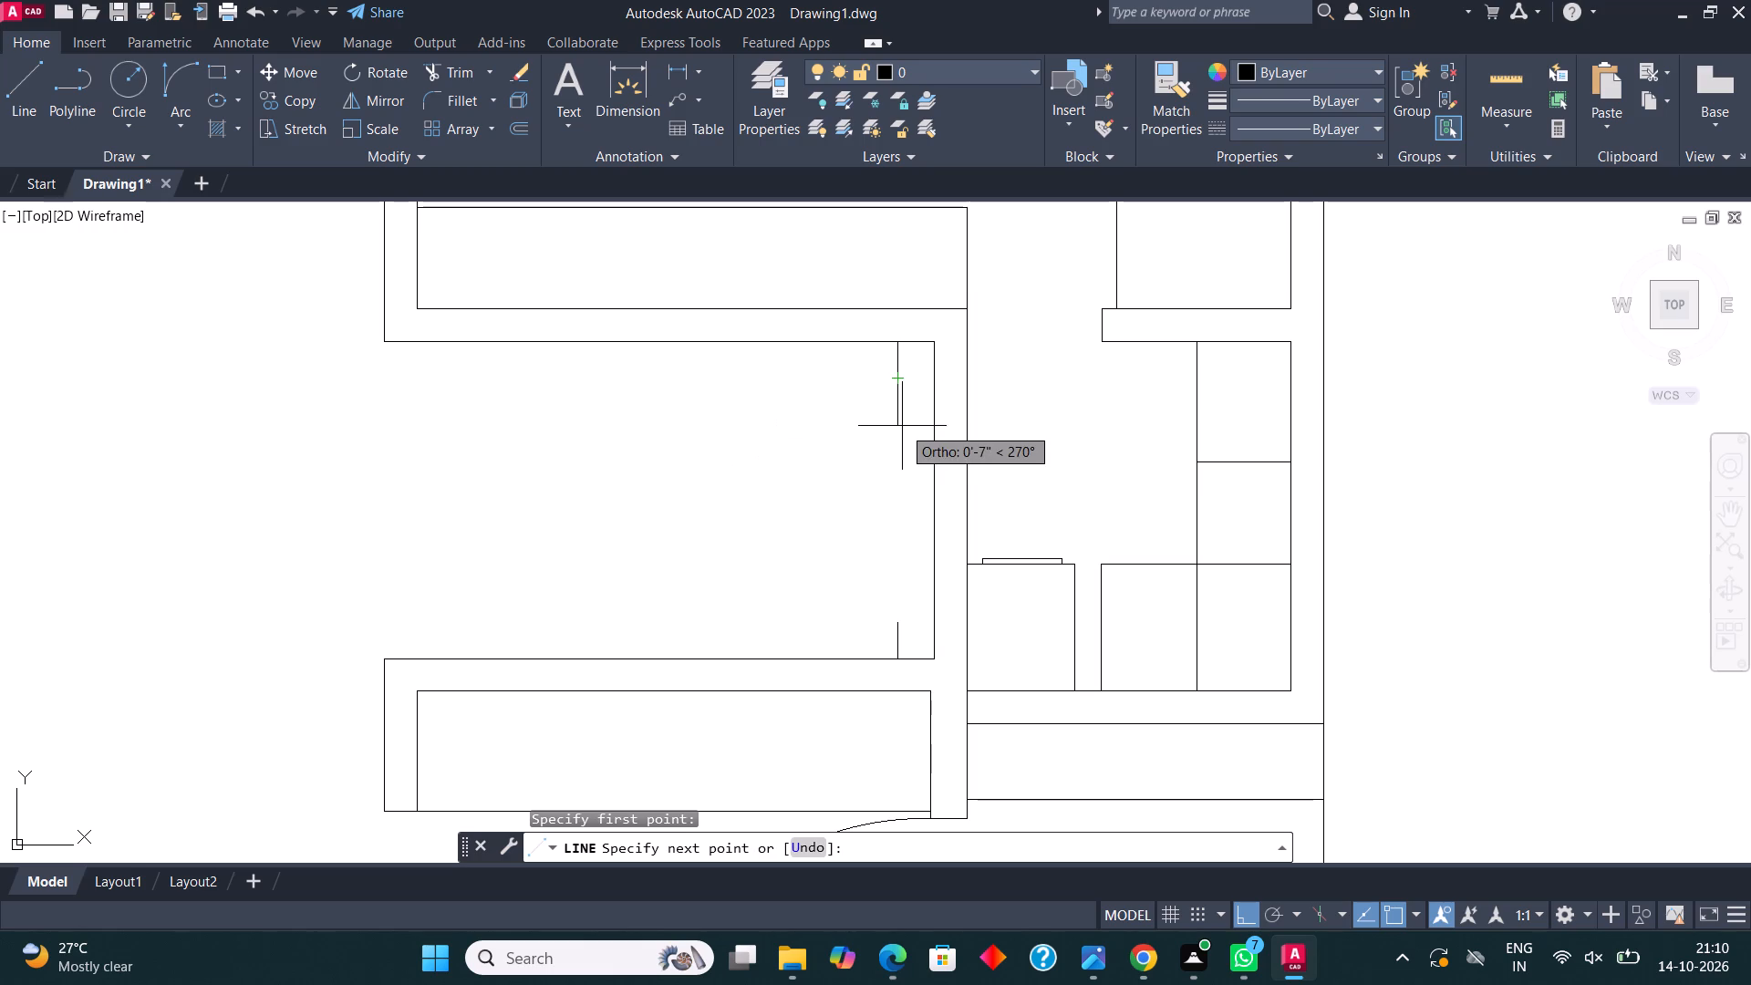
type("5\"")
key("Return")
key("Escape")
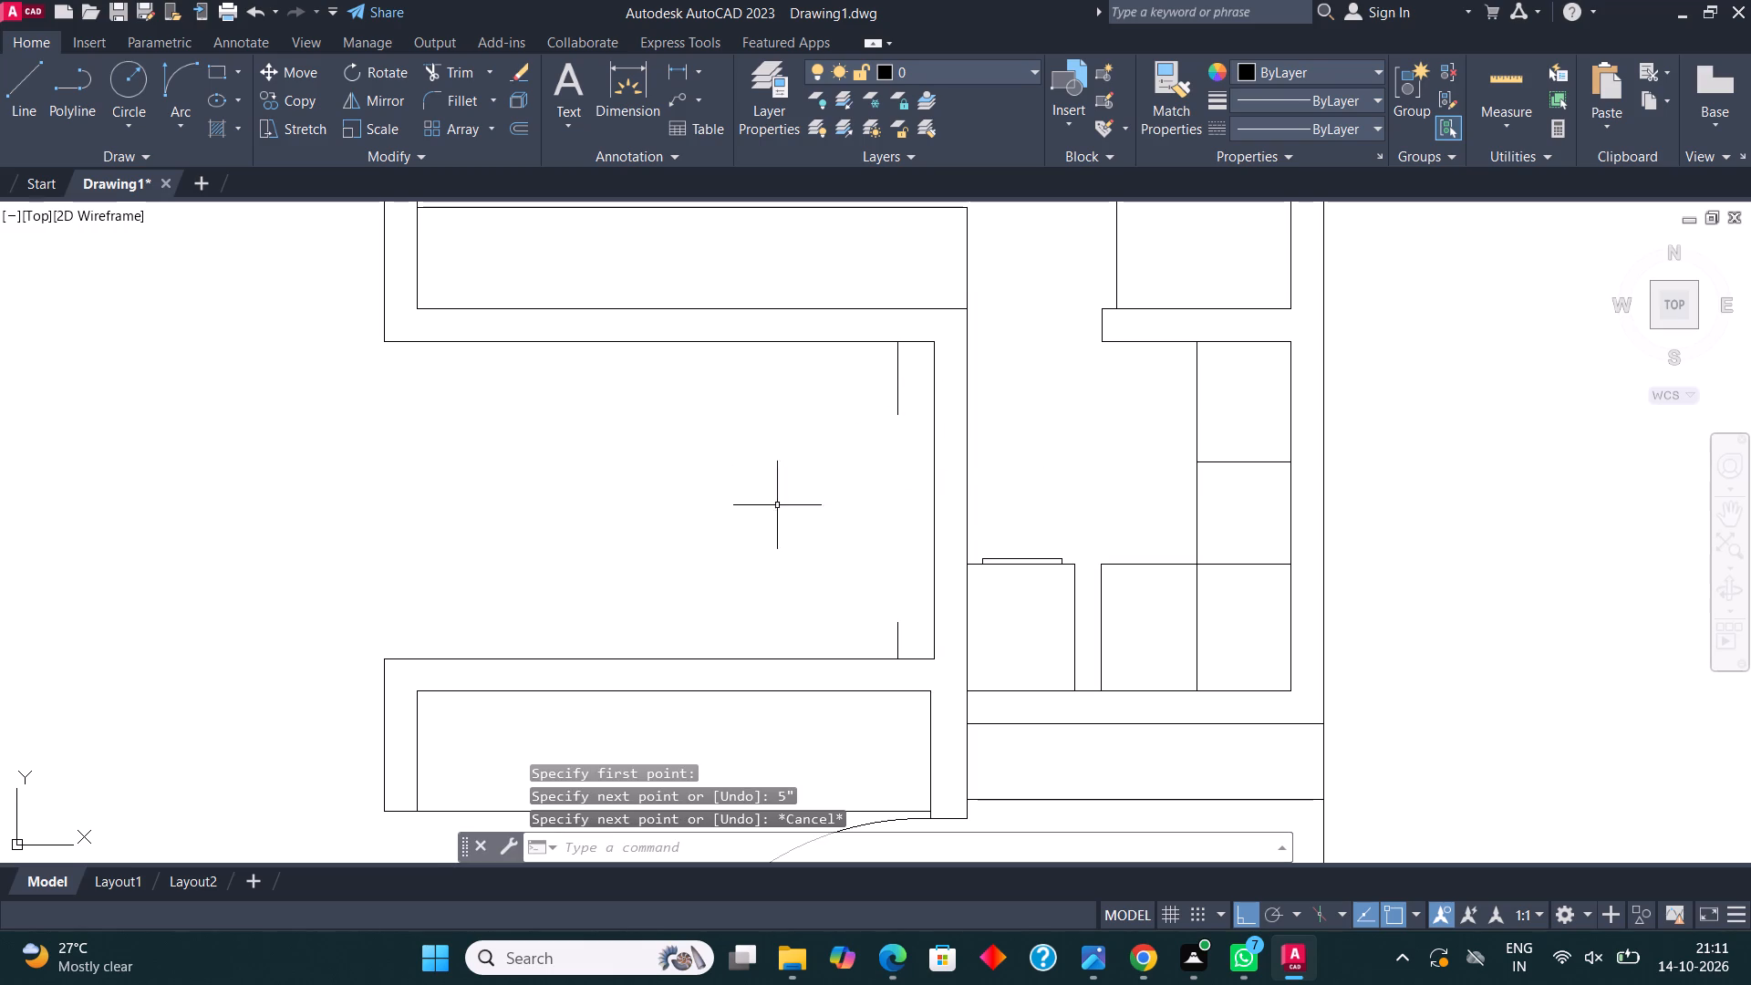
Continue the lower short line from its free end 5" up, 5" away from the inner wall, and two 5" segments up.
left_click(36, 78)
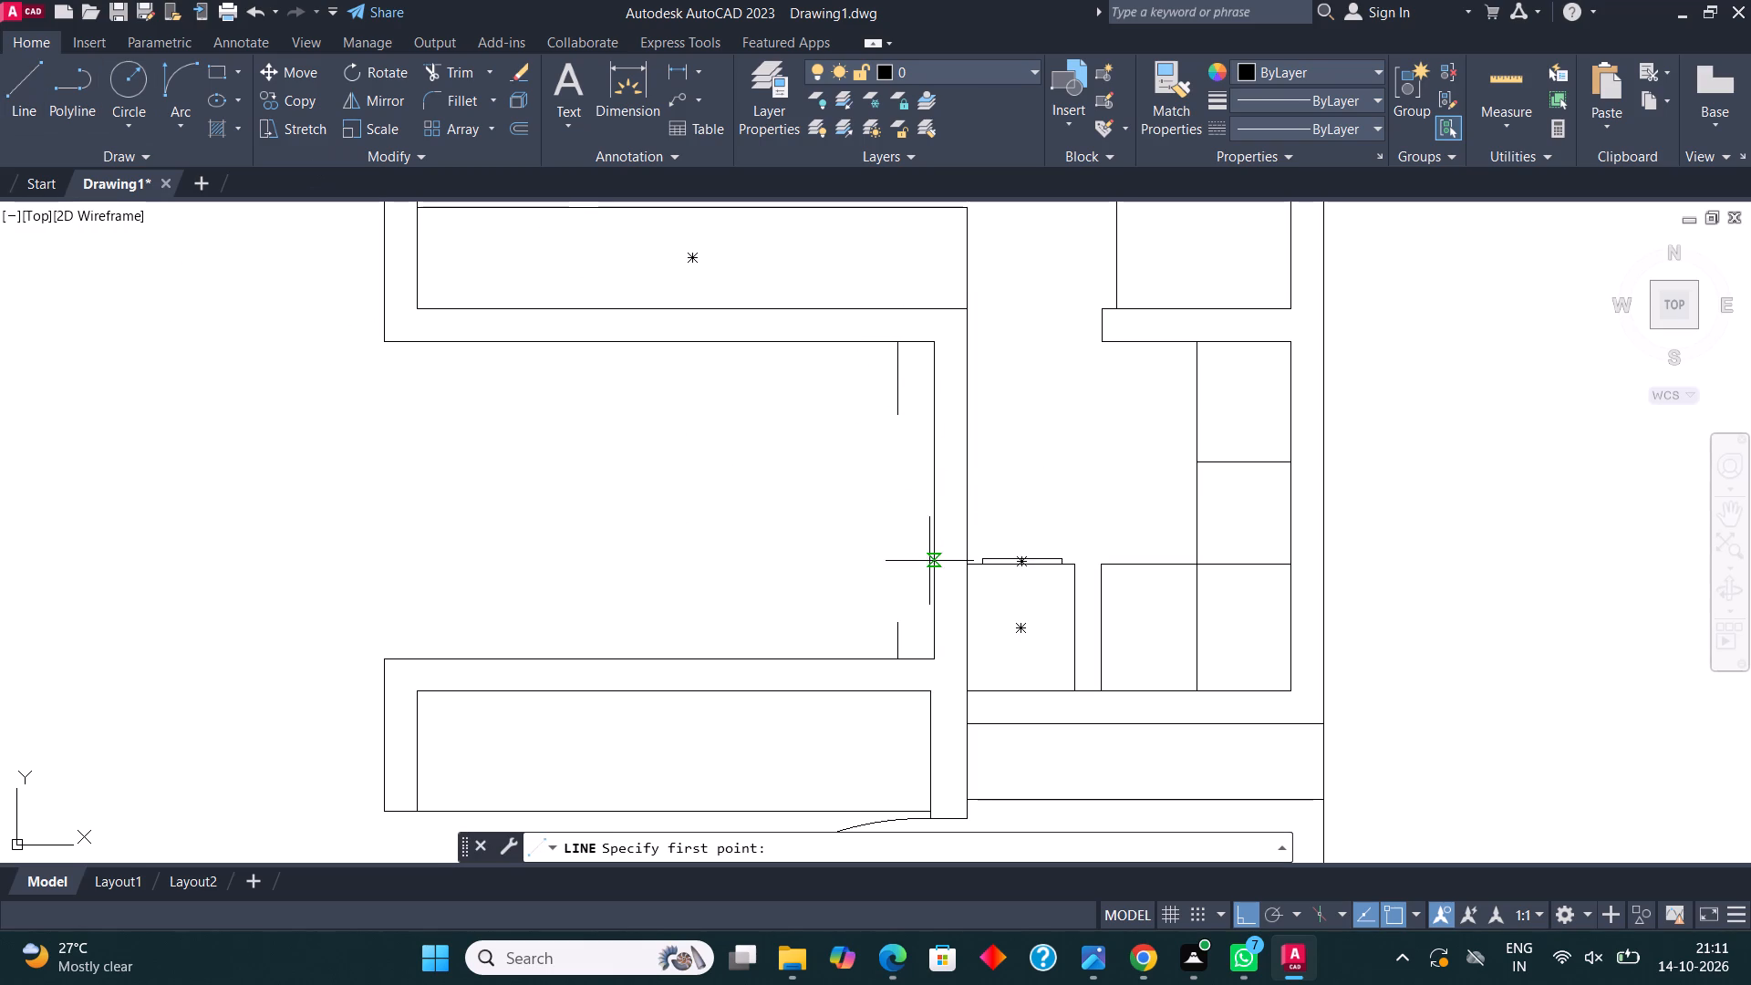
left_click(895, 624)
type("5\"")
key("Return")
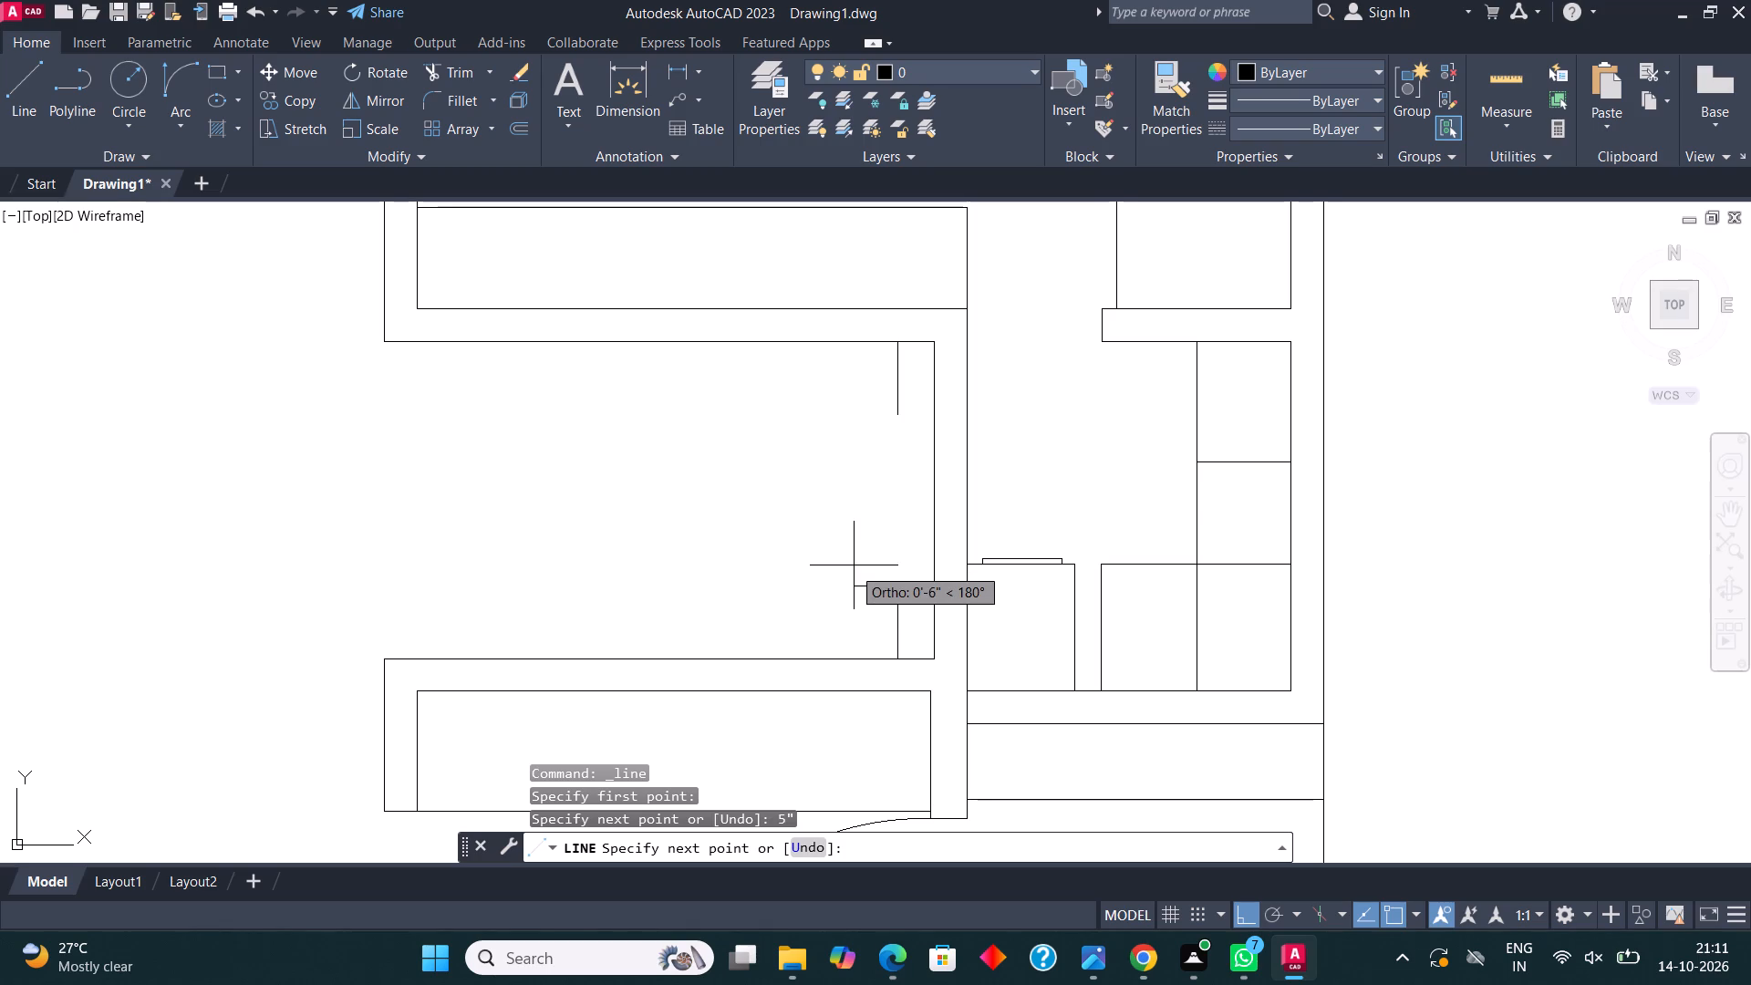
type("5\"")
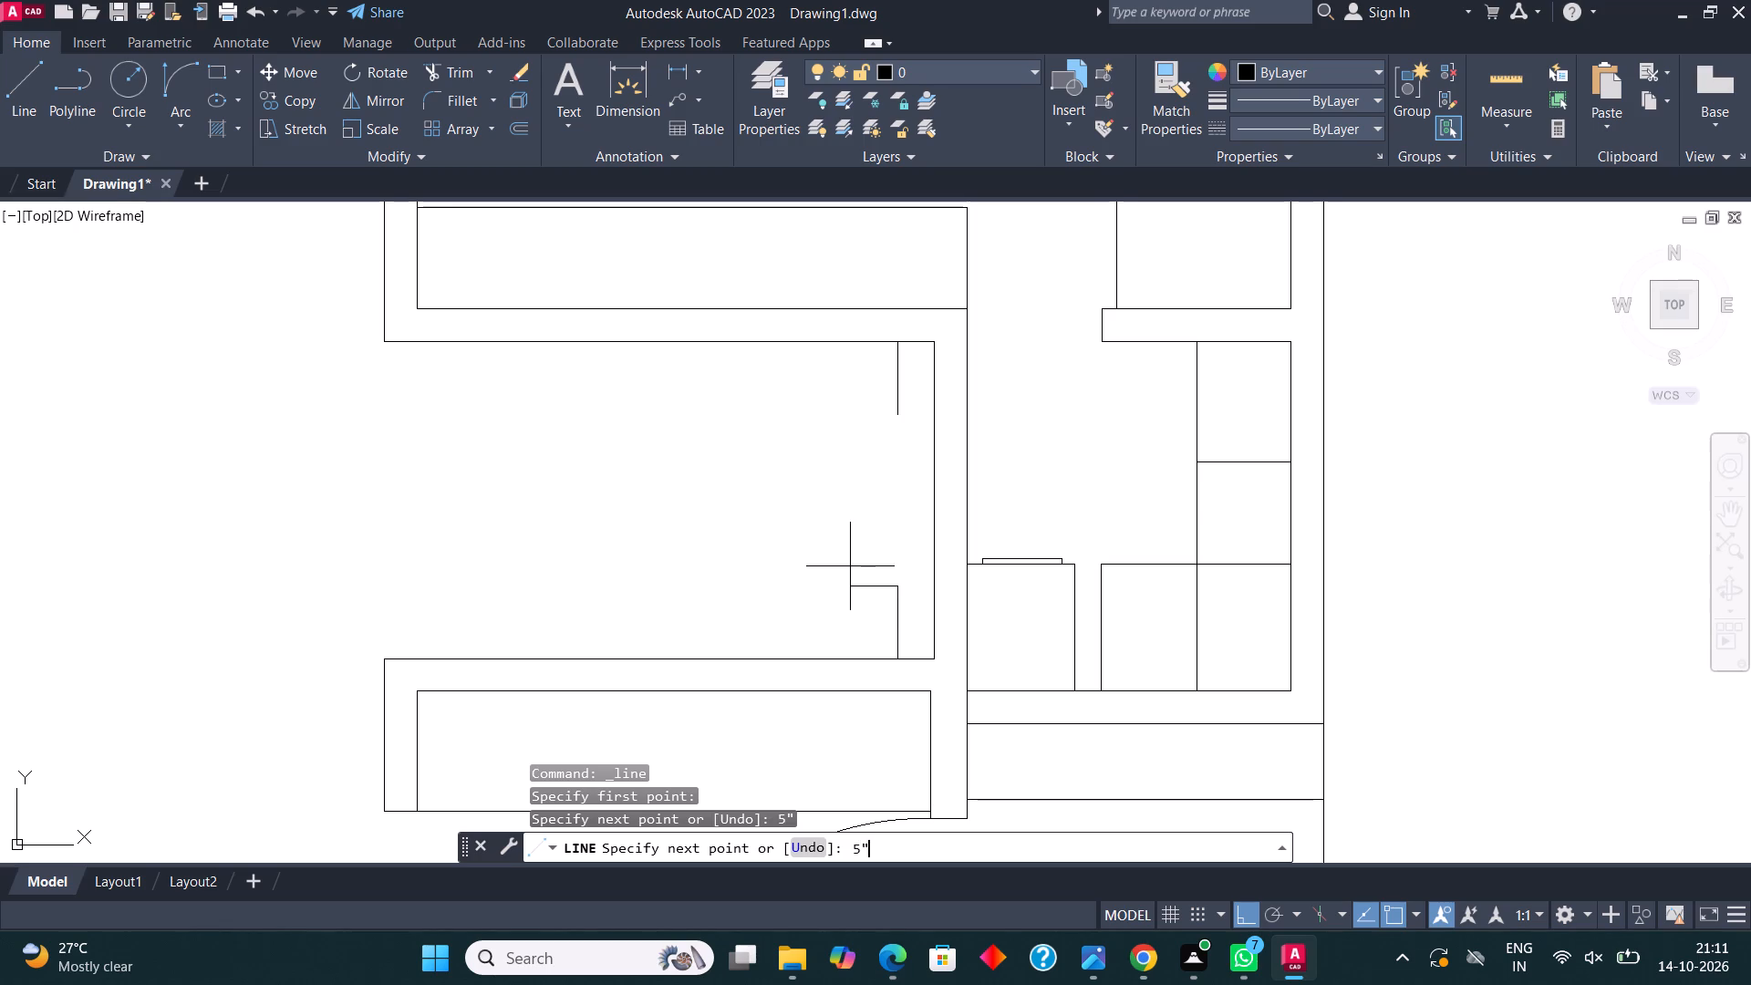
key("Return")
type("5\"")
key("Return")
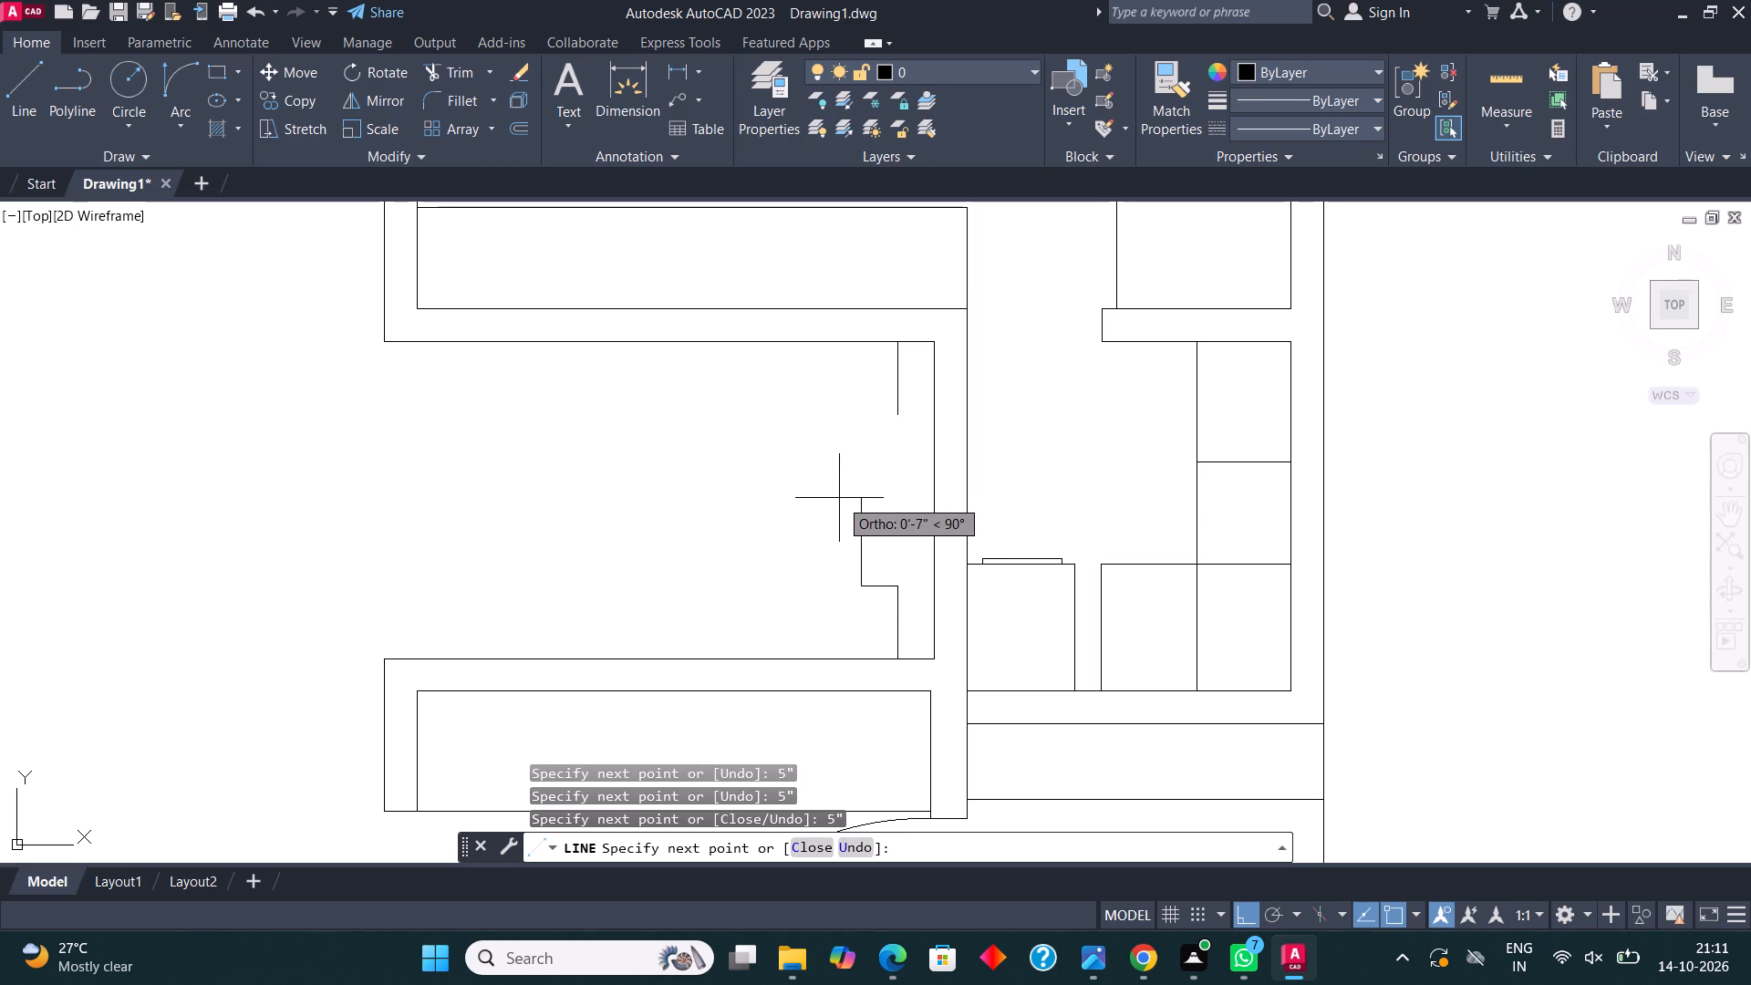
type("5\"")
key("Return")
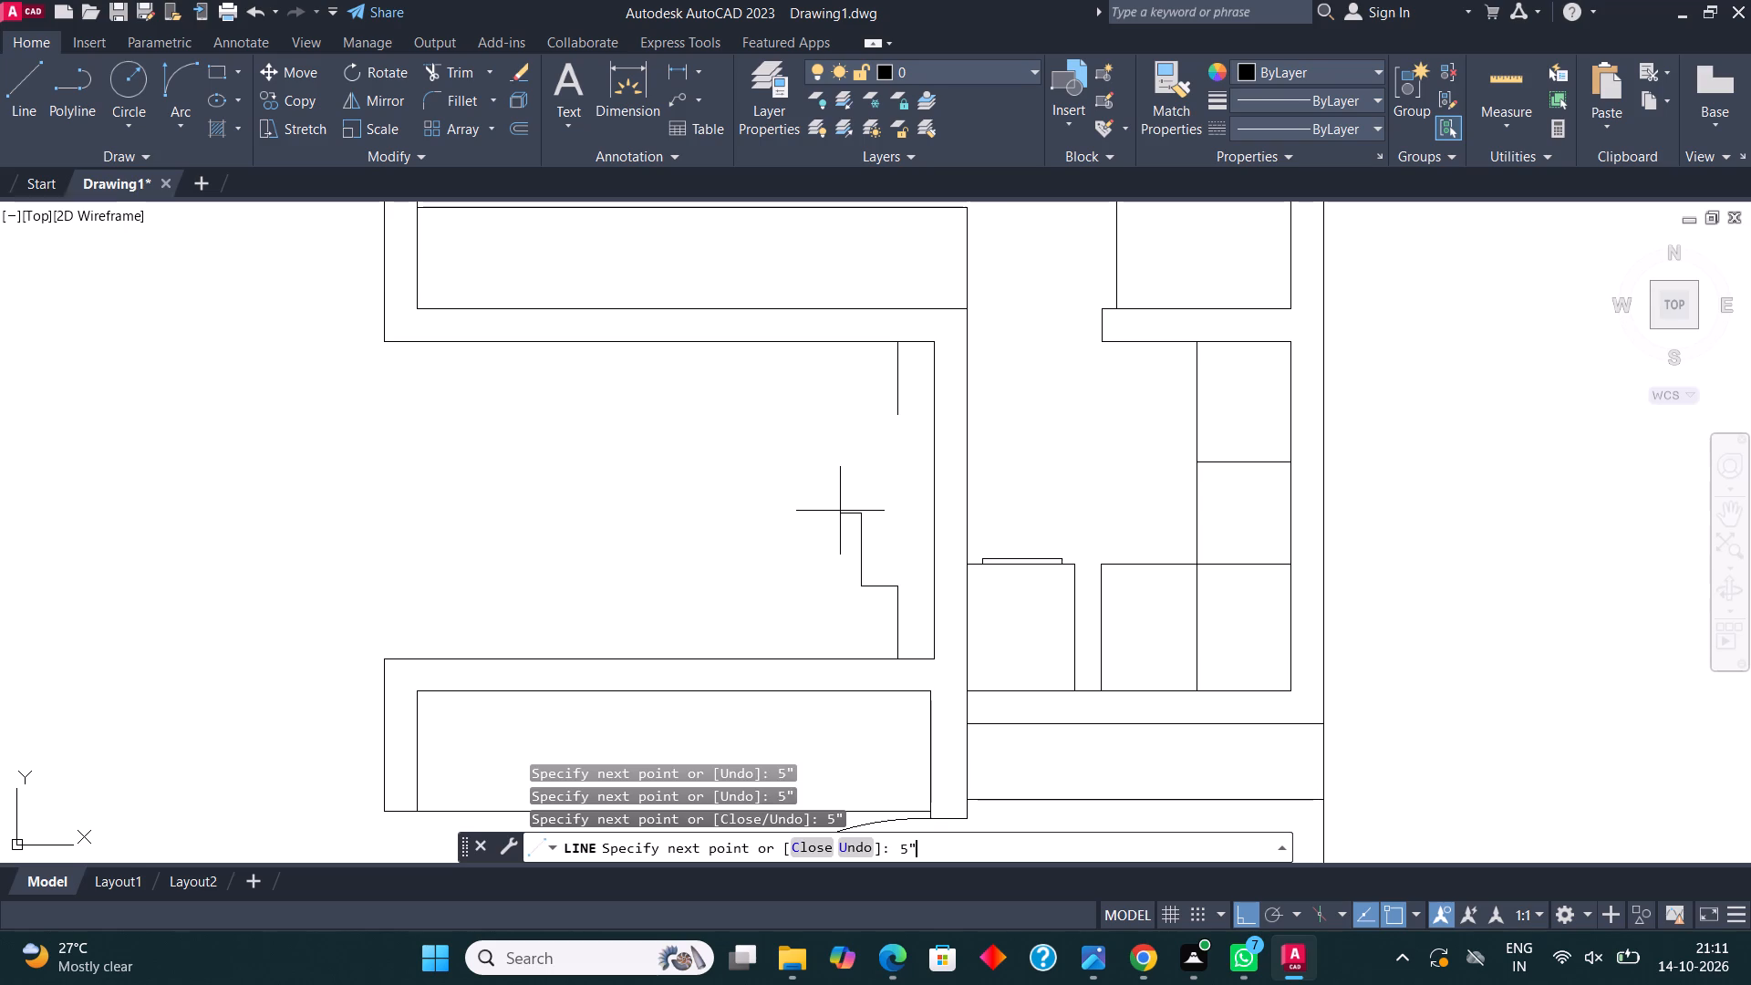
key("Escape")
Draw the upper steps from the upper line's free end: 5" into the room, 10" down, 5" out, joining the lower stepped line's end.
left_click(15, 91)
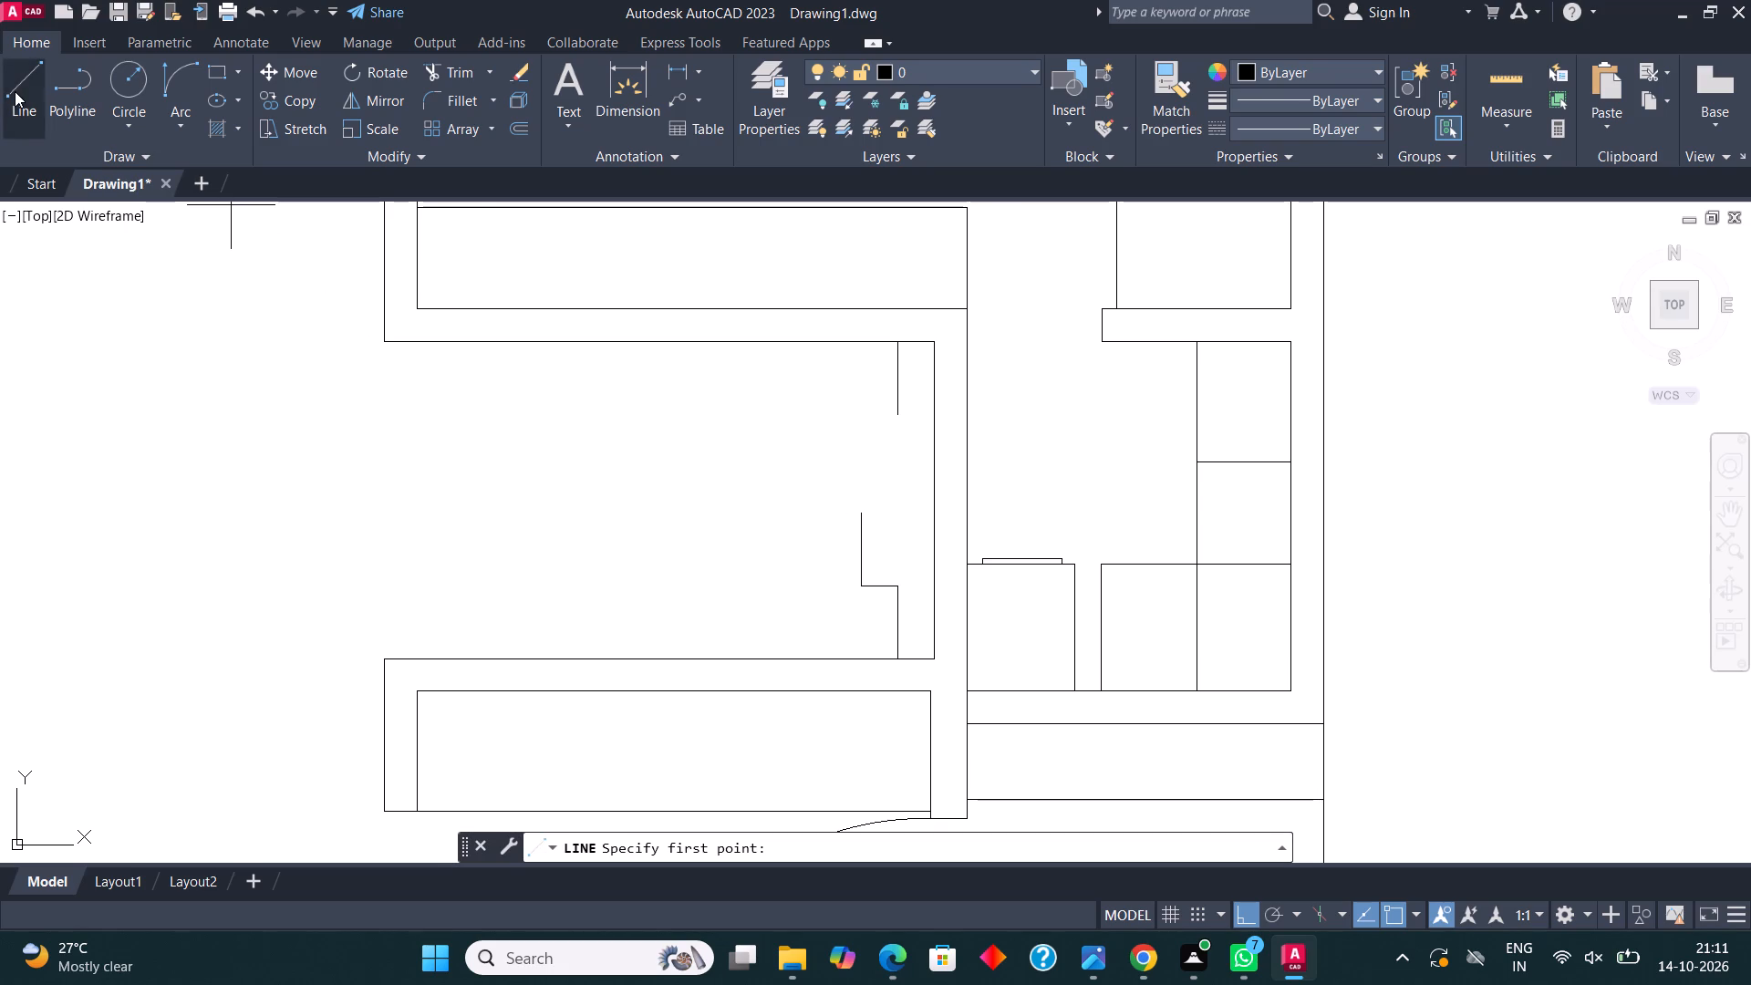
left_click(895, 418)
type("5\"")
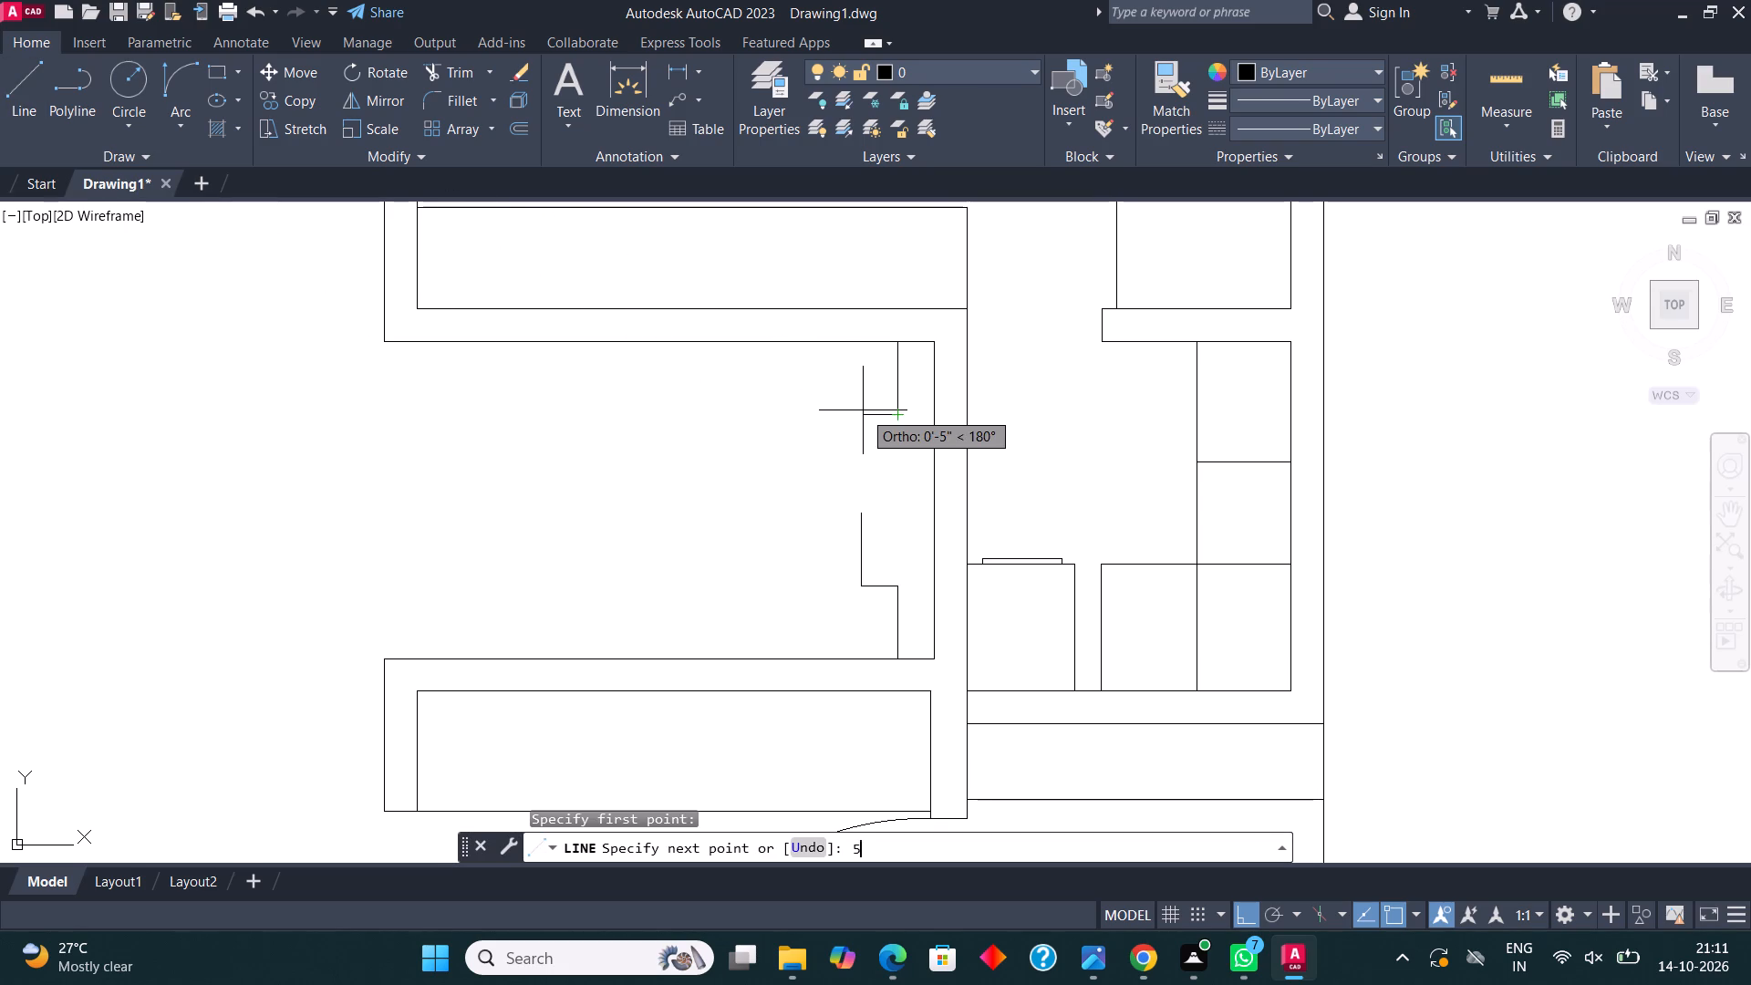
key("Return")
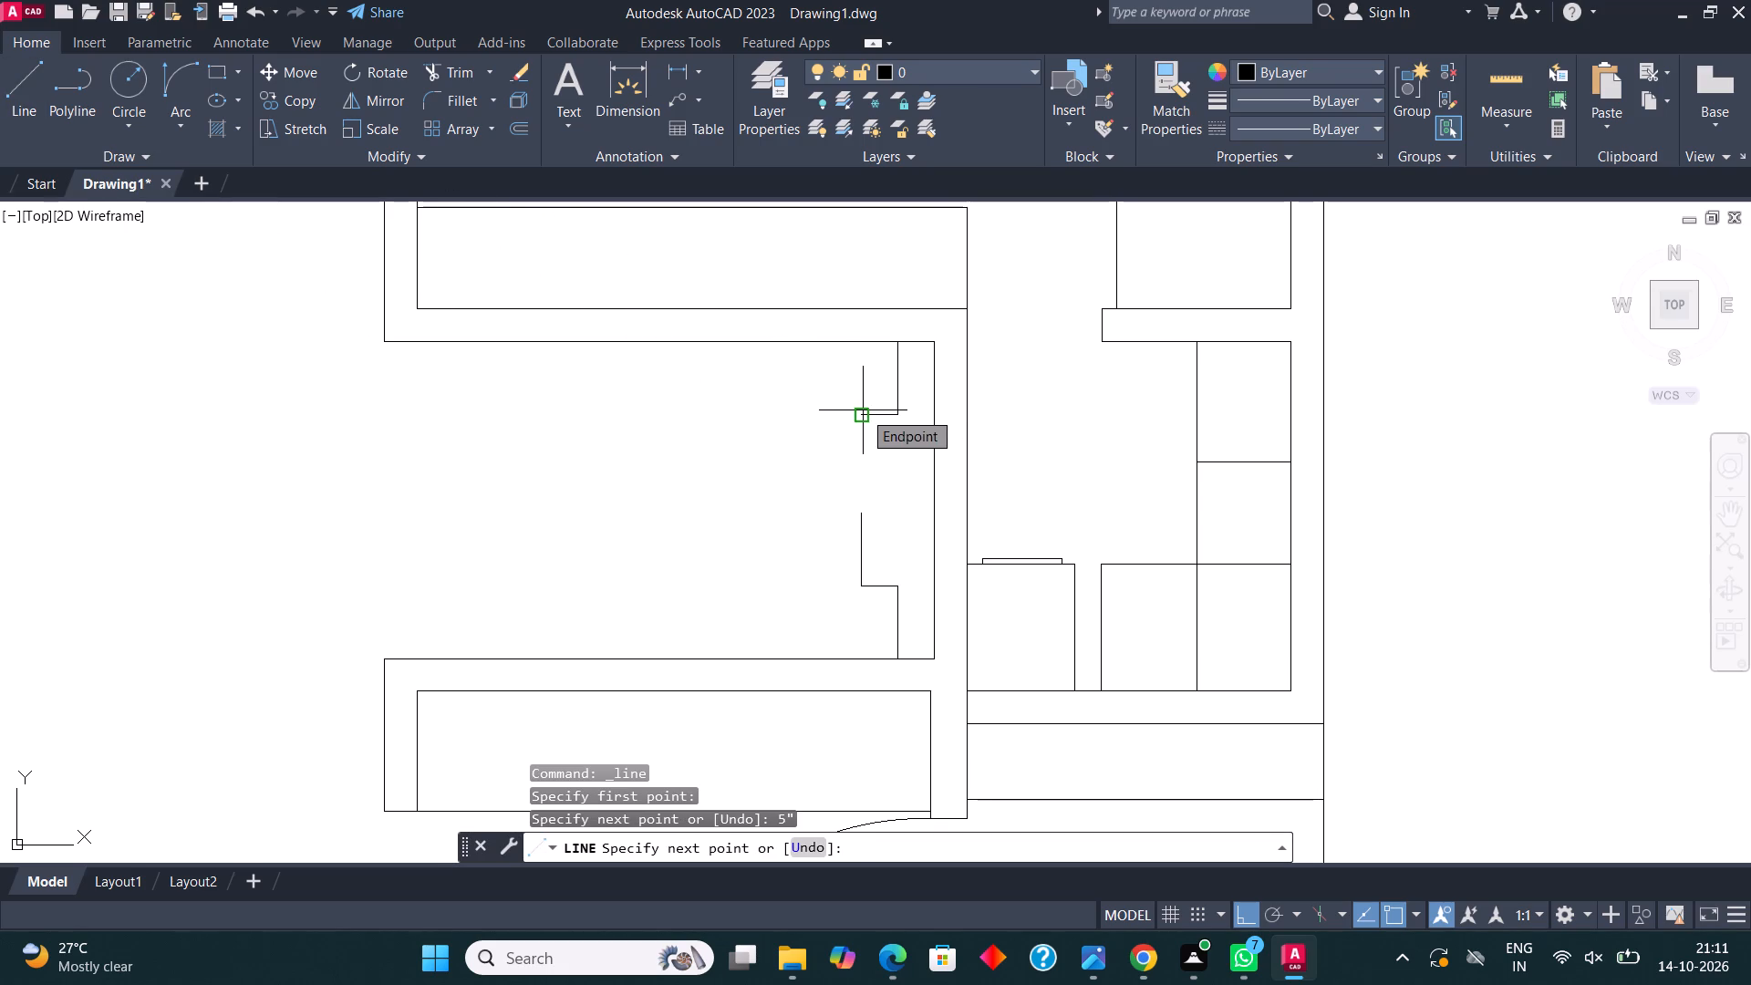
type("10\"")
key("Return")
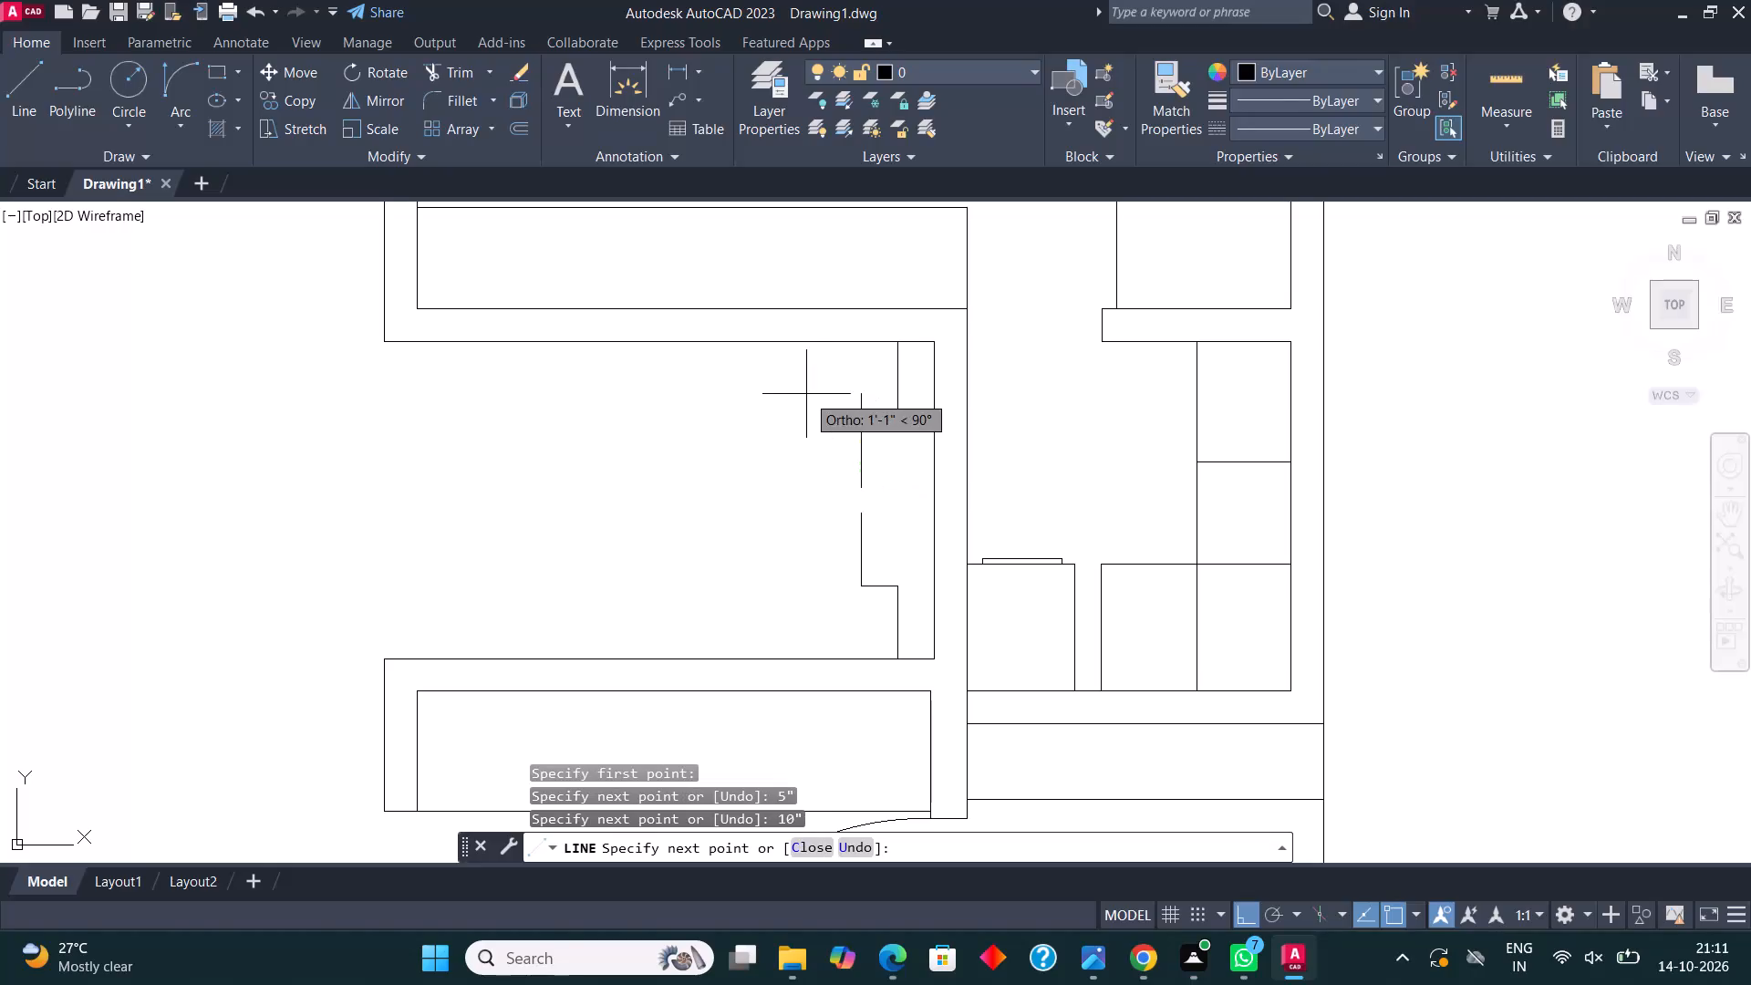
scroll(848, 499, "up", 1)
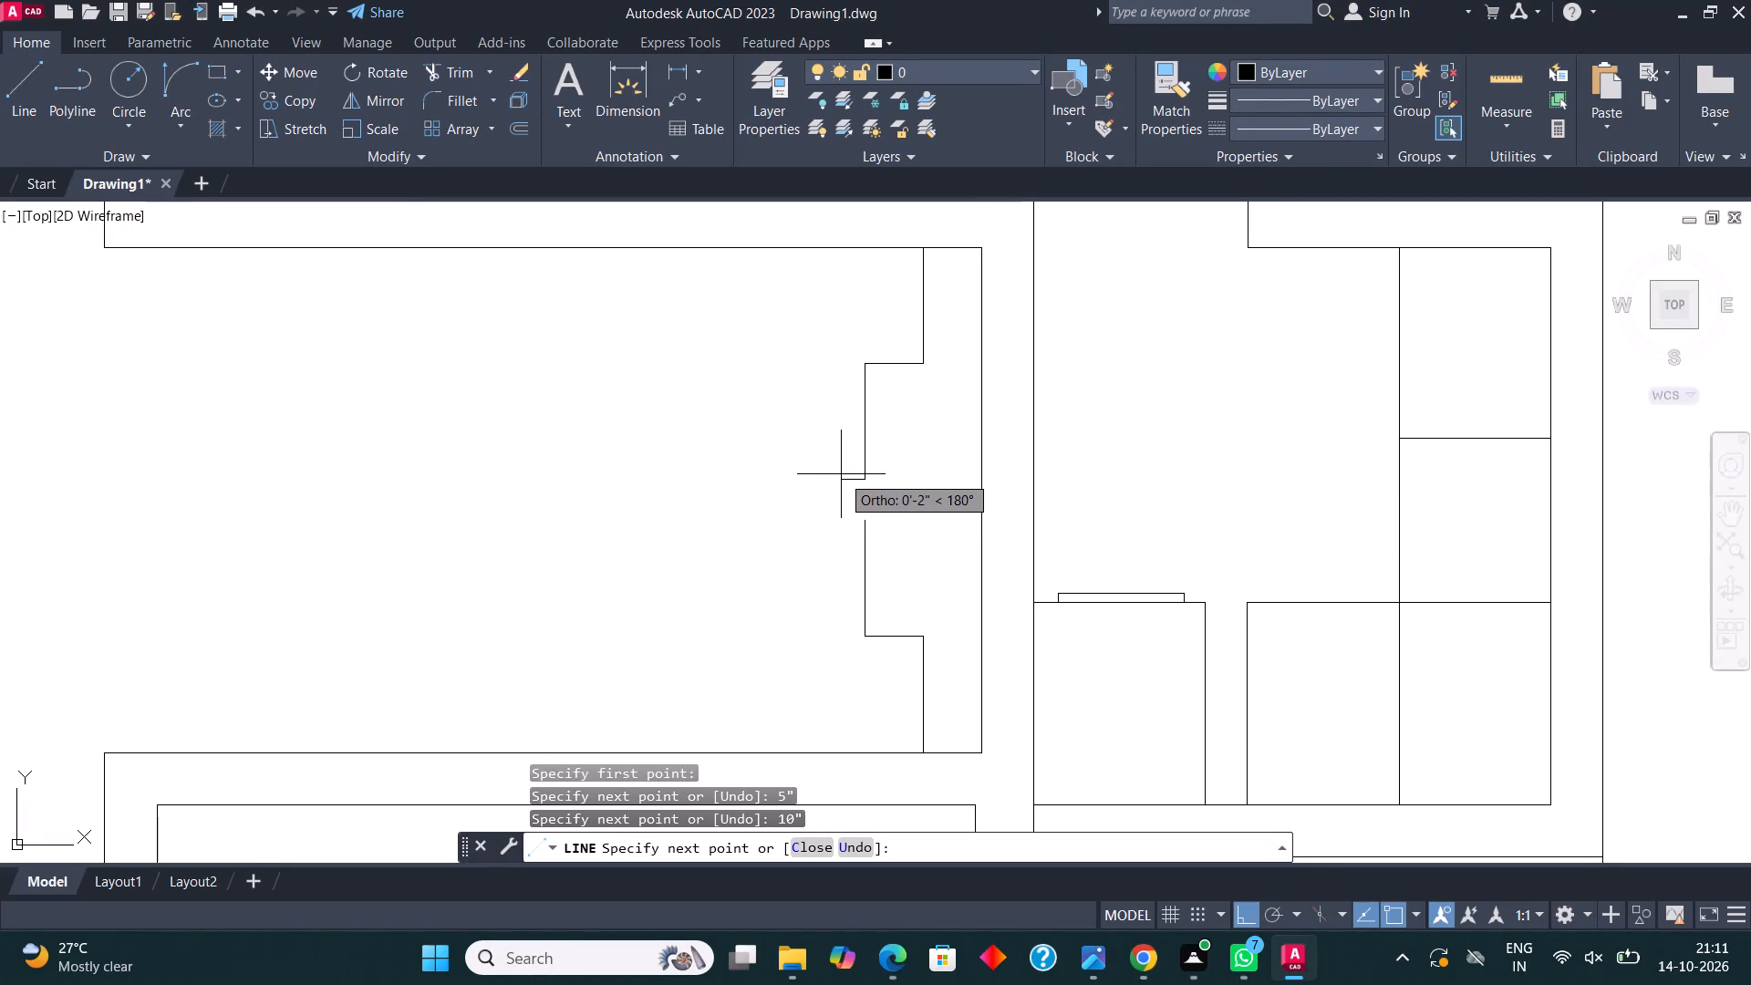
type("5\"")
key("Return")
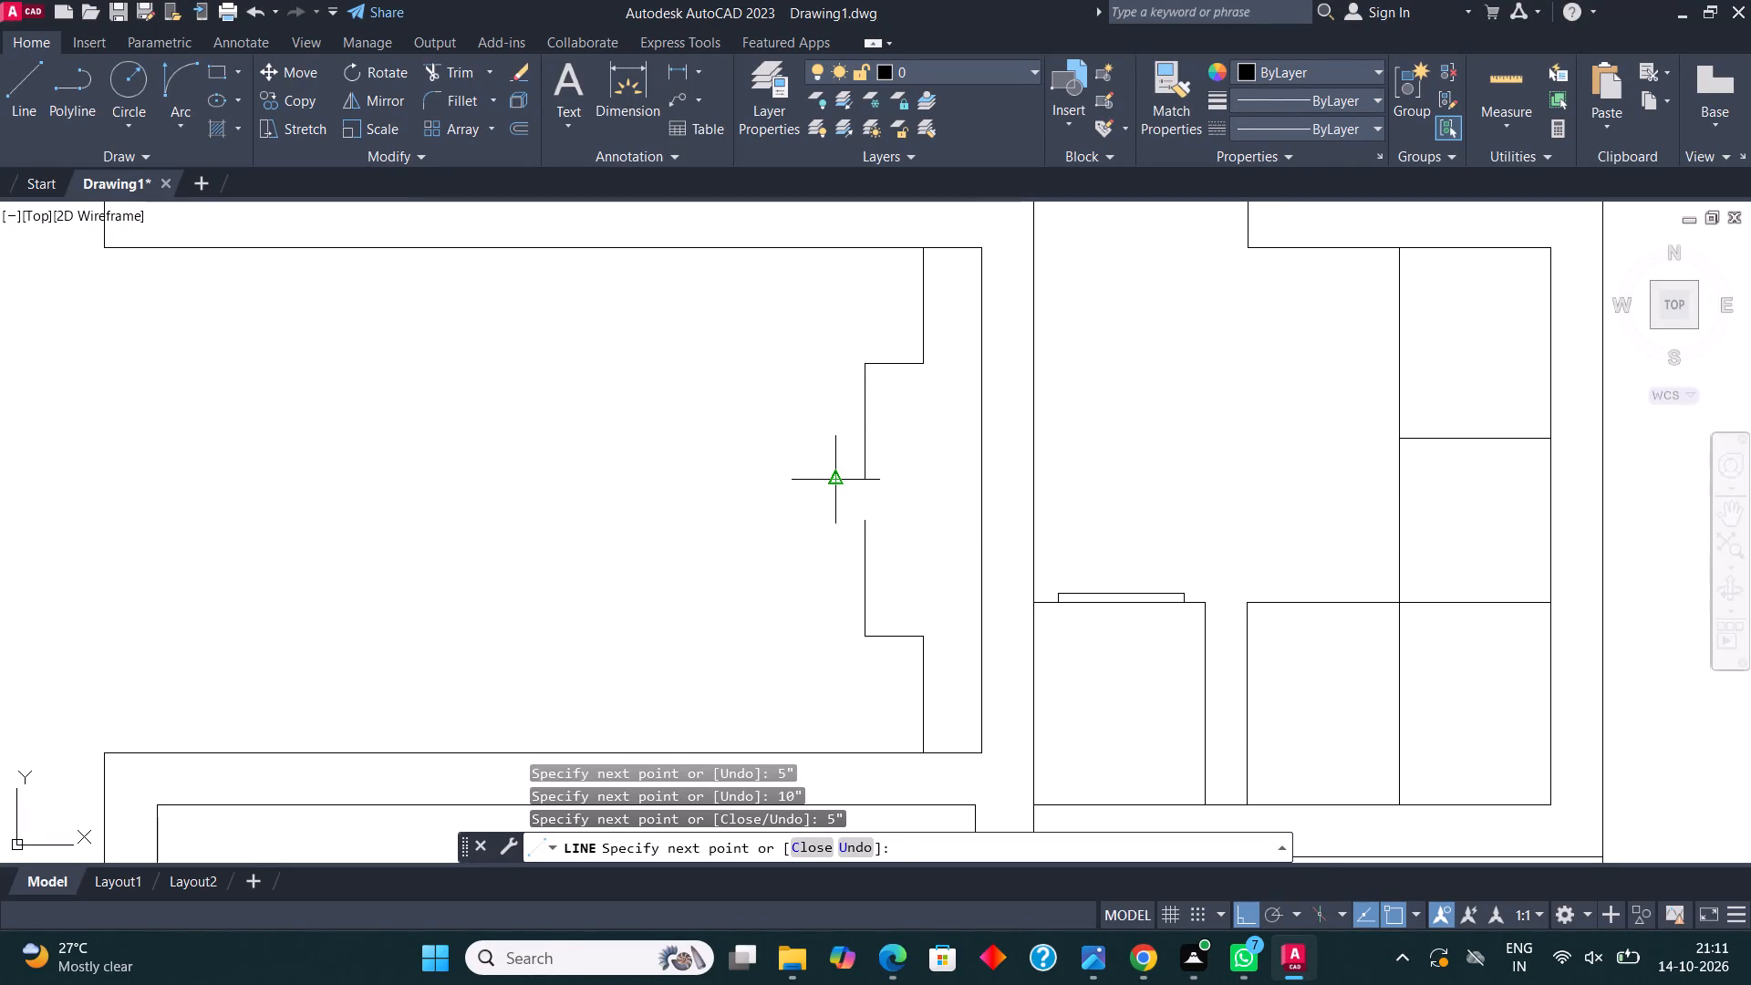
left_click(849, 529)
left_click(860, 524)
key("Escape")
Draw a narrow upright rectangle in the middle of the room with the stepped outline.
scroll(862, 466, "down", 2)
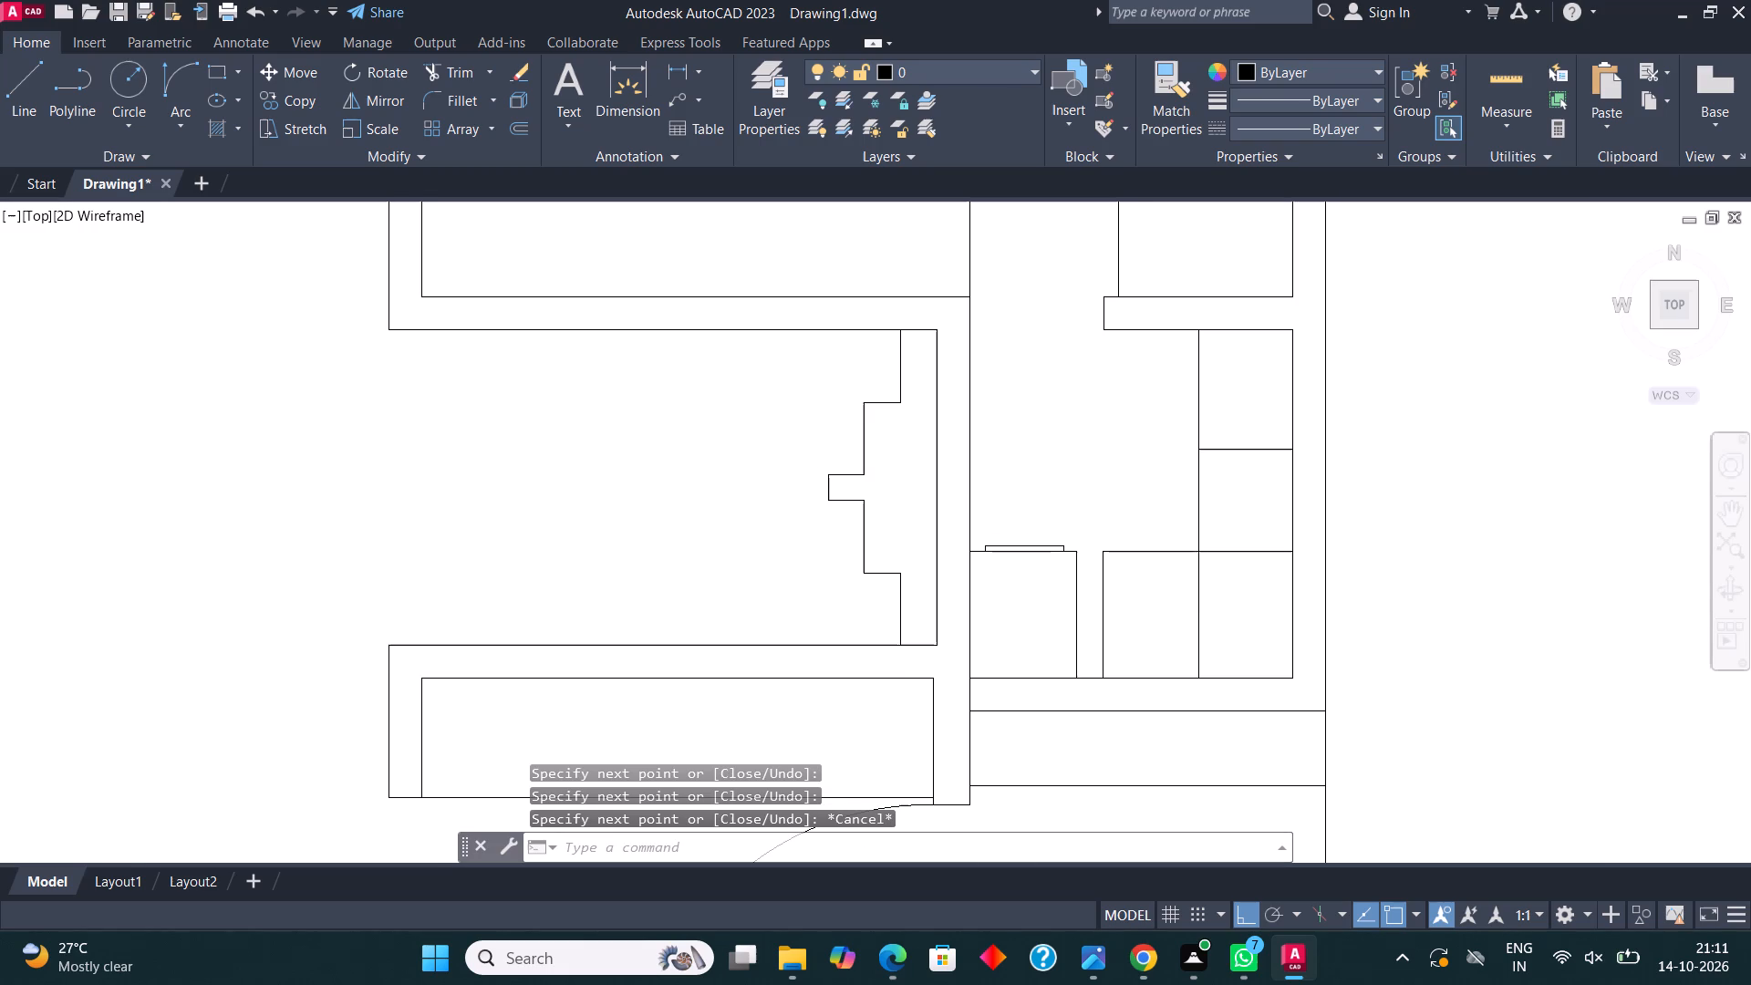
scroll(705, 562, "down", 2)
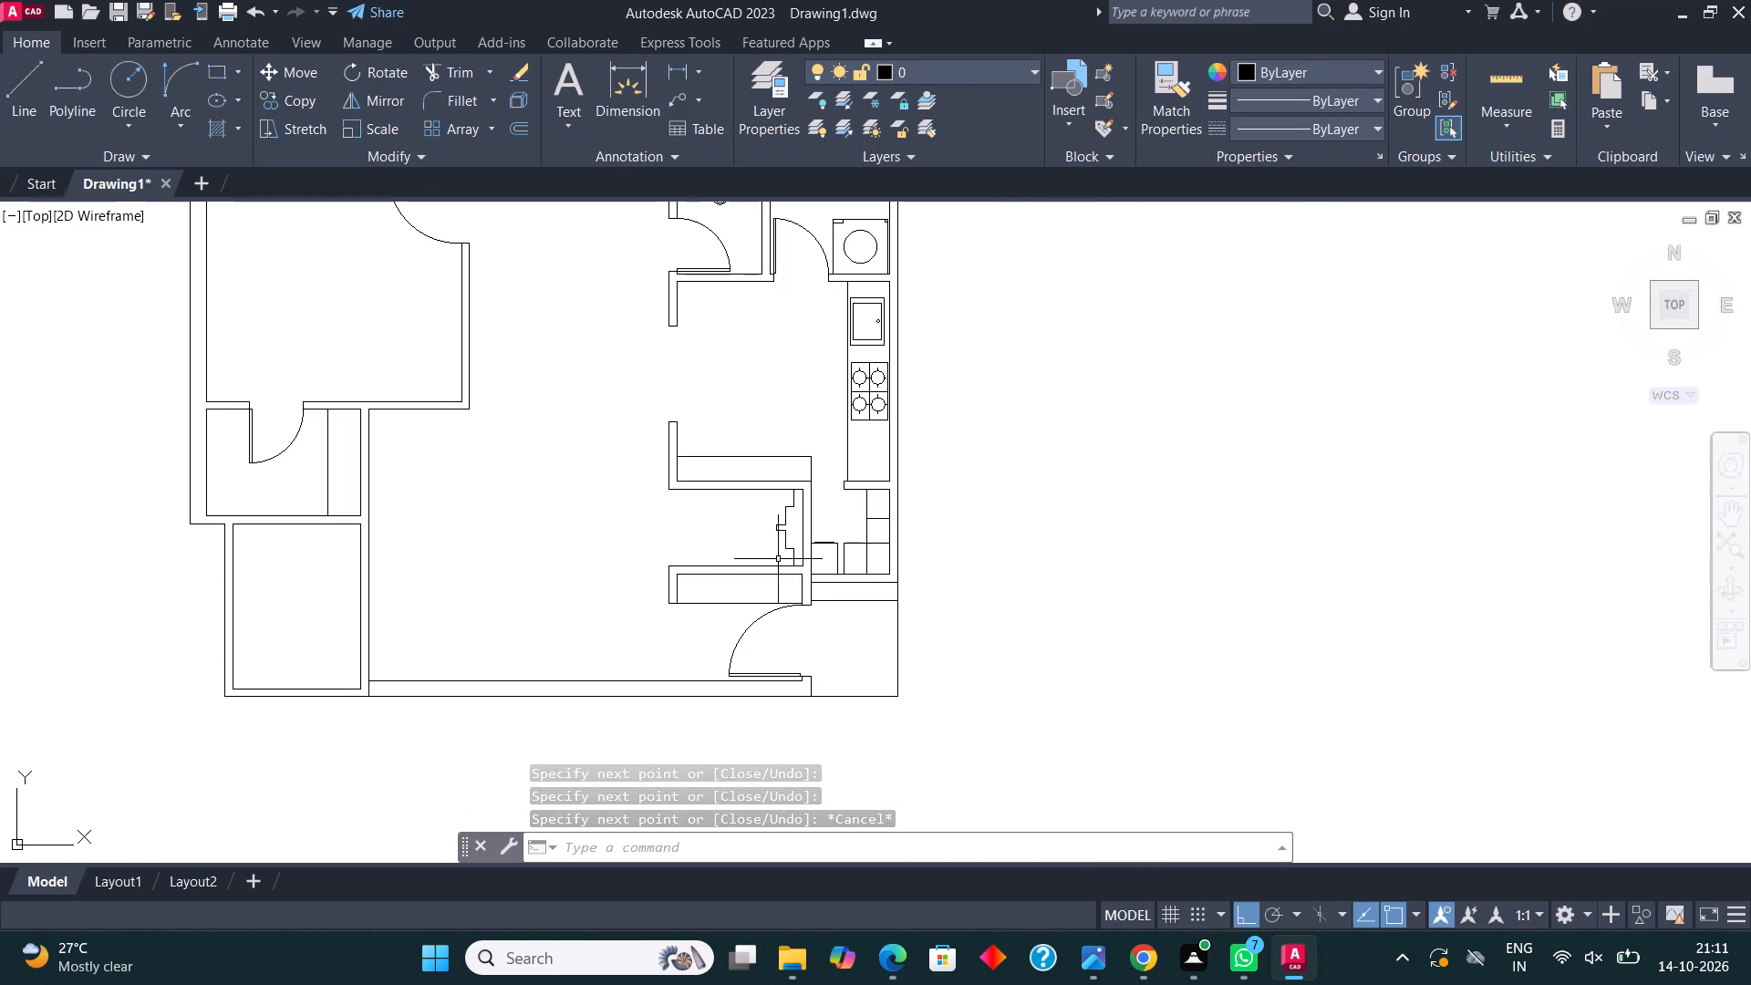
middle_click_drag(808, 540, 940, 519)
scroll(915, 480, "up", 3)
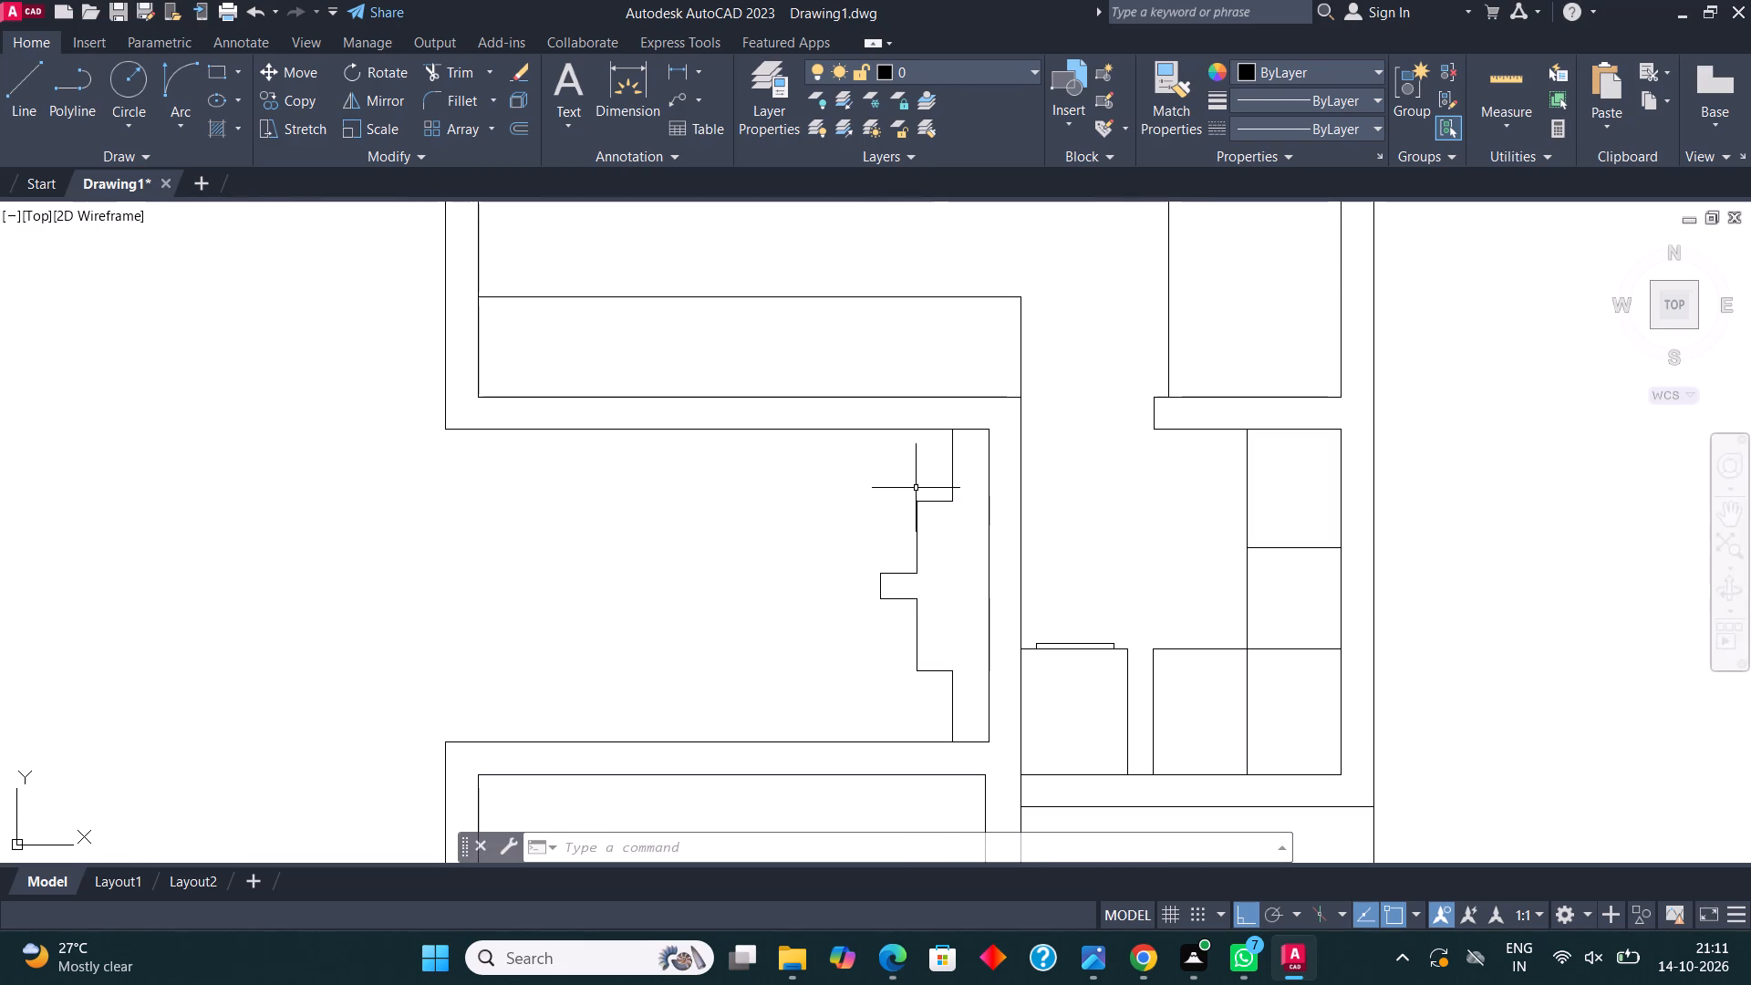
middle_click_drag(957, 539, 909, 503)
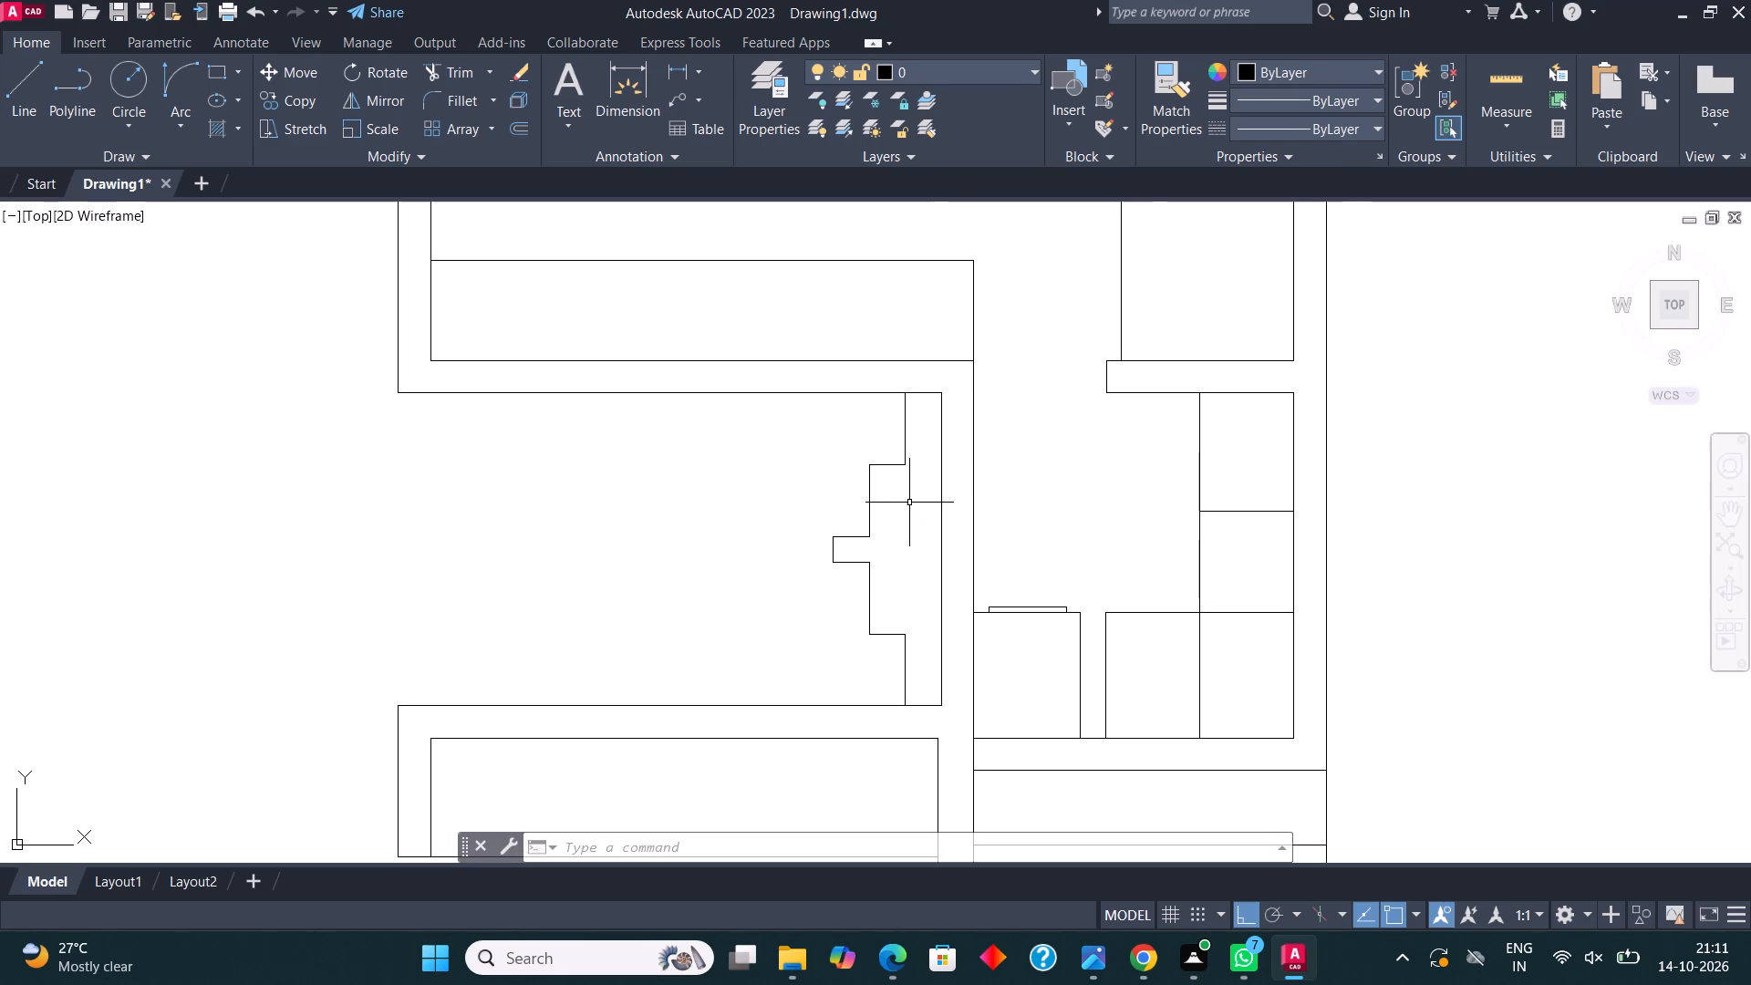
scroll(920, 573, "down", 1)
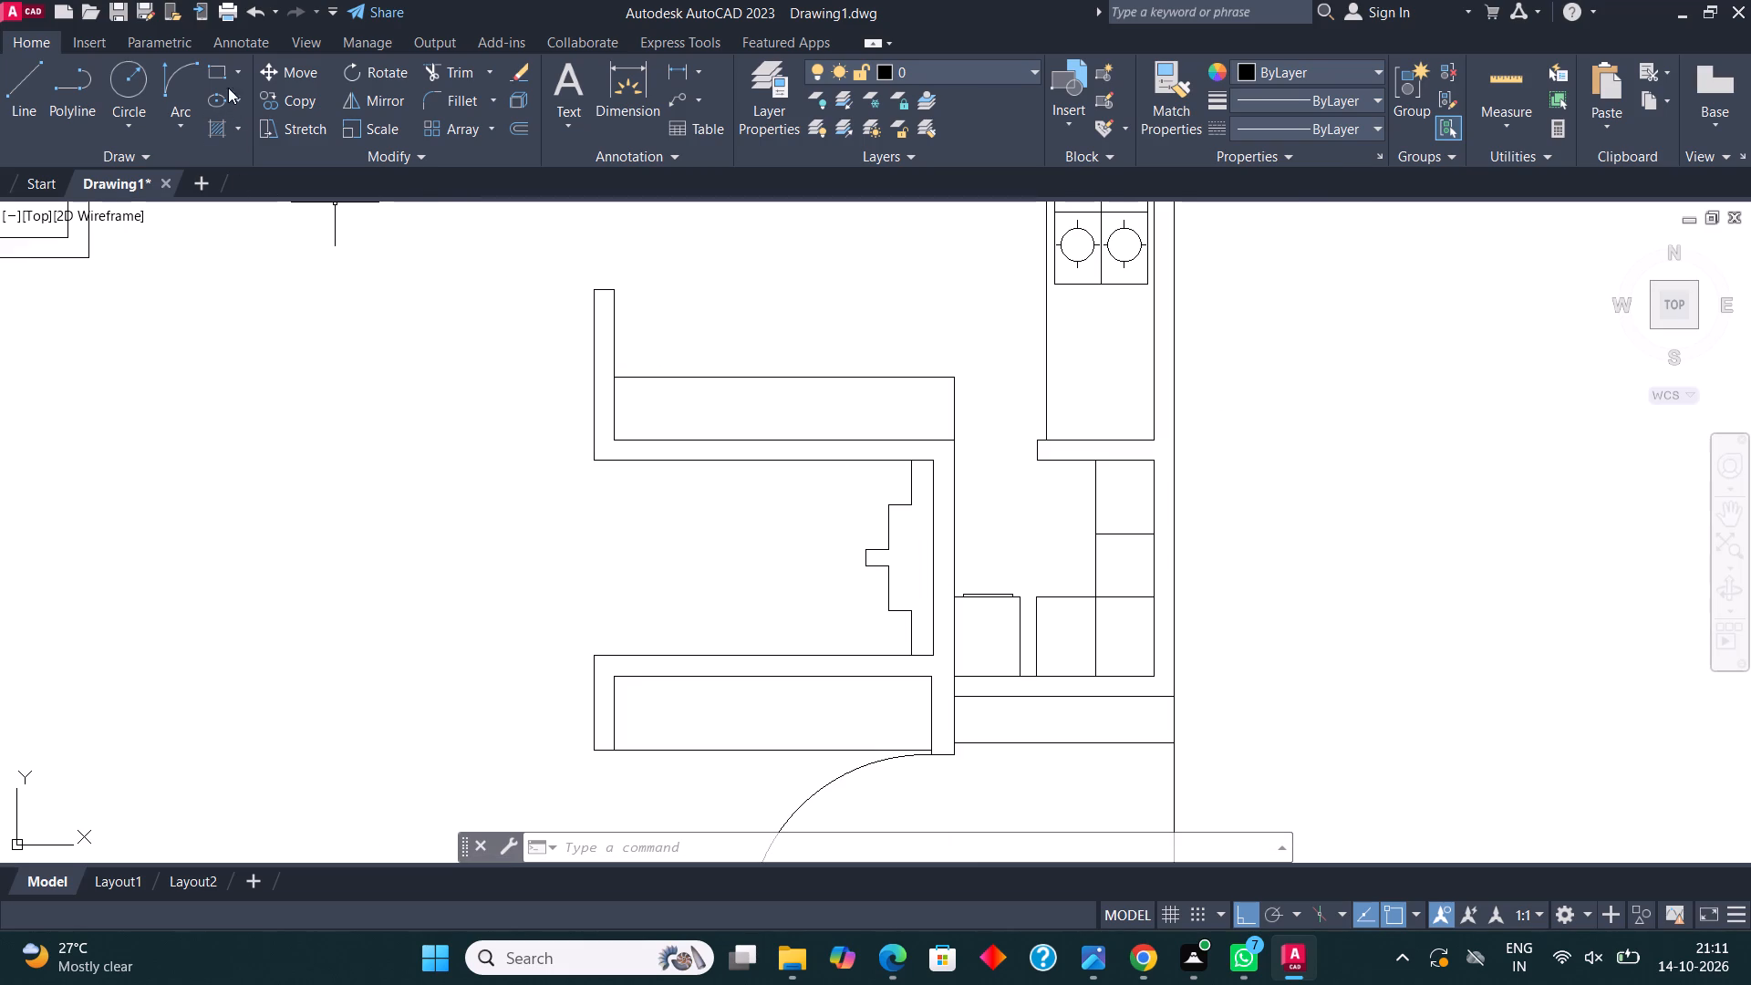
left_click(228, 73)
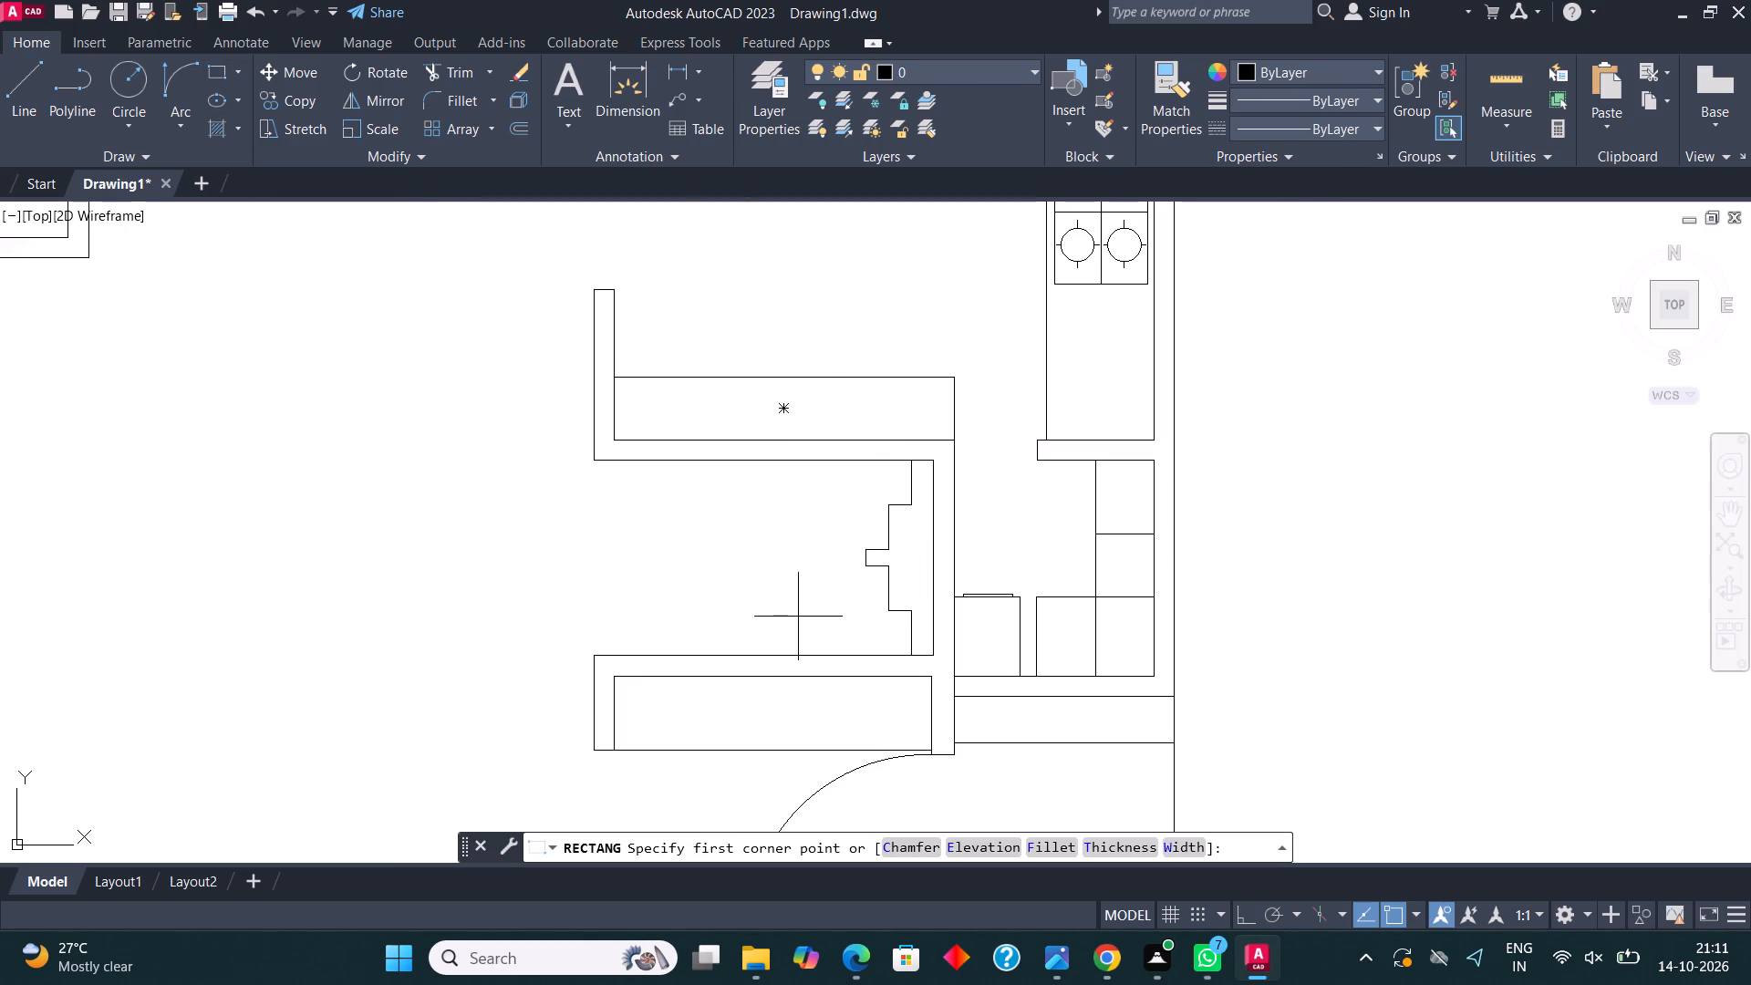
left_click(775, 625)
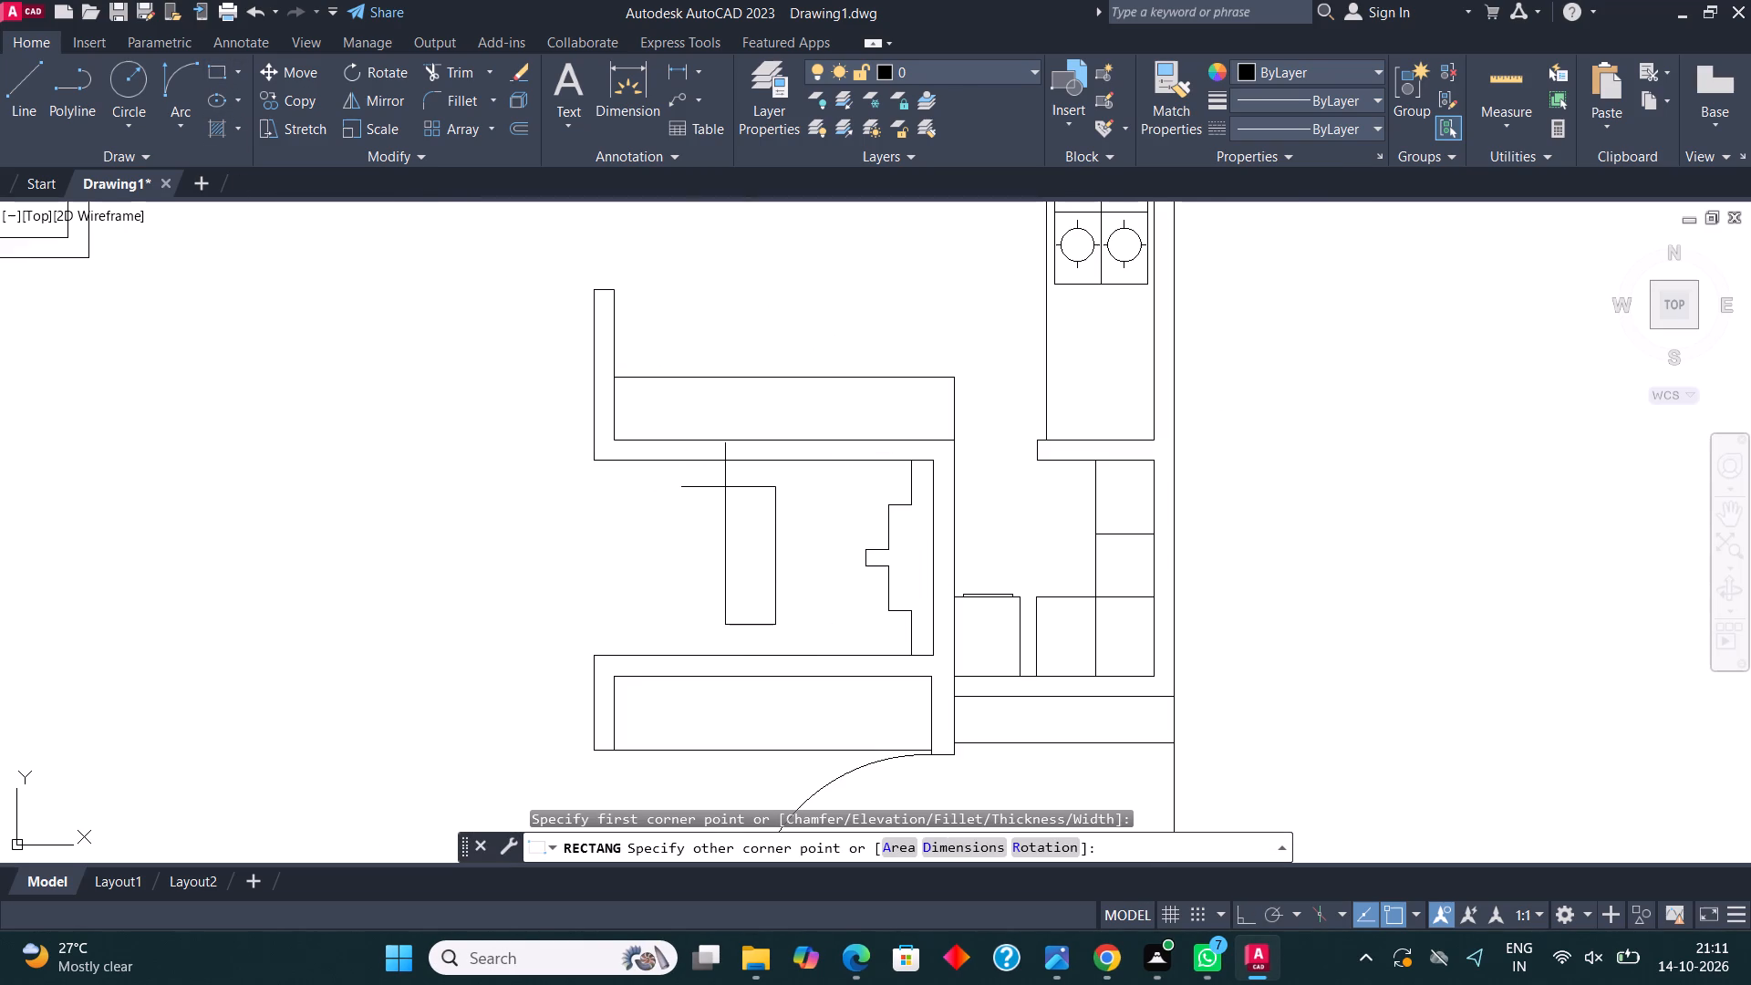
left_click(725, 487)
Draw a rectangle inside the long counter strip above that room, reaching down to the strip's lower edge.
scroll(823, 440, "down", 2)
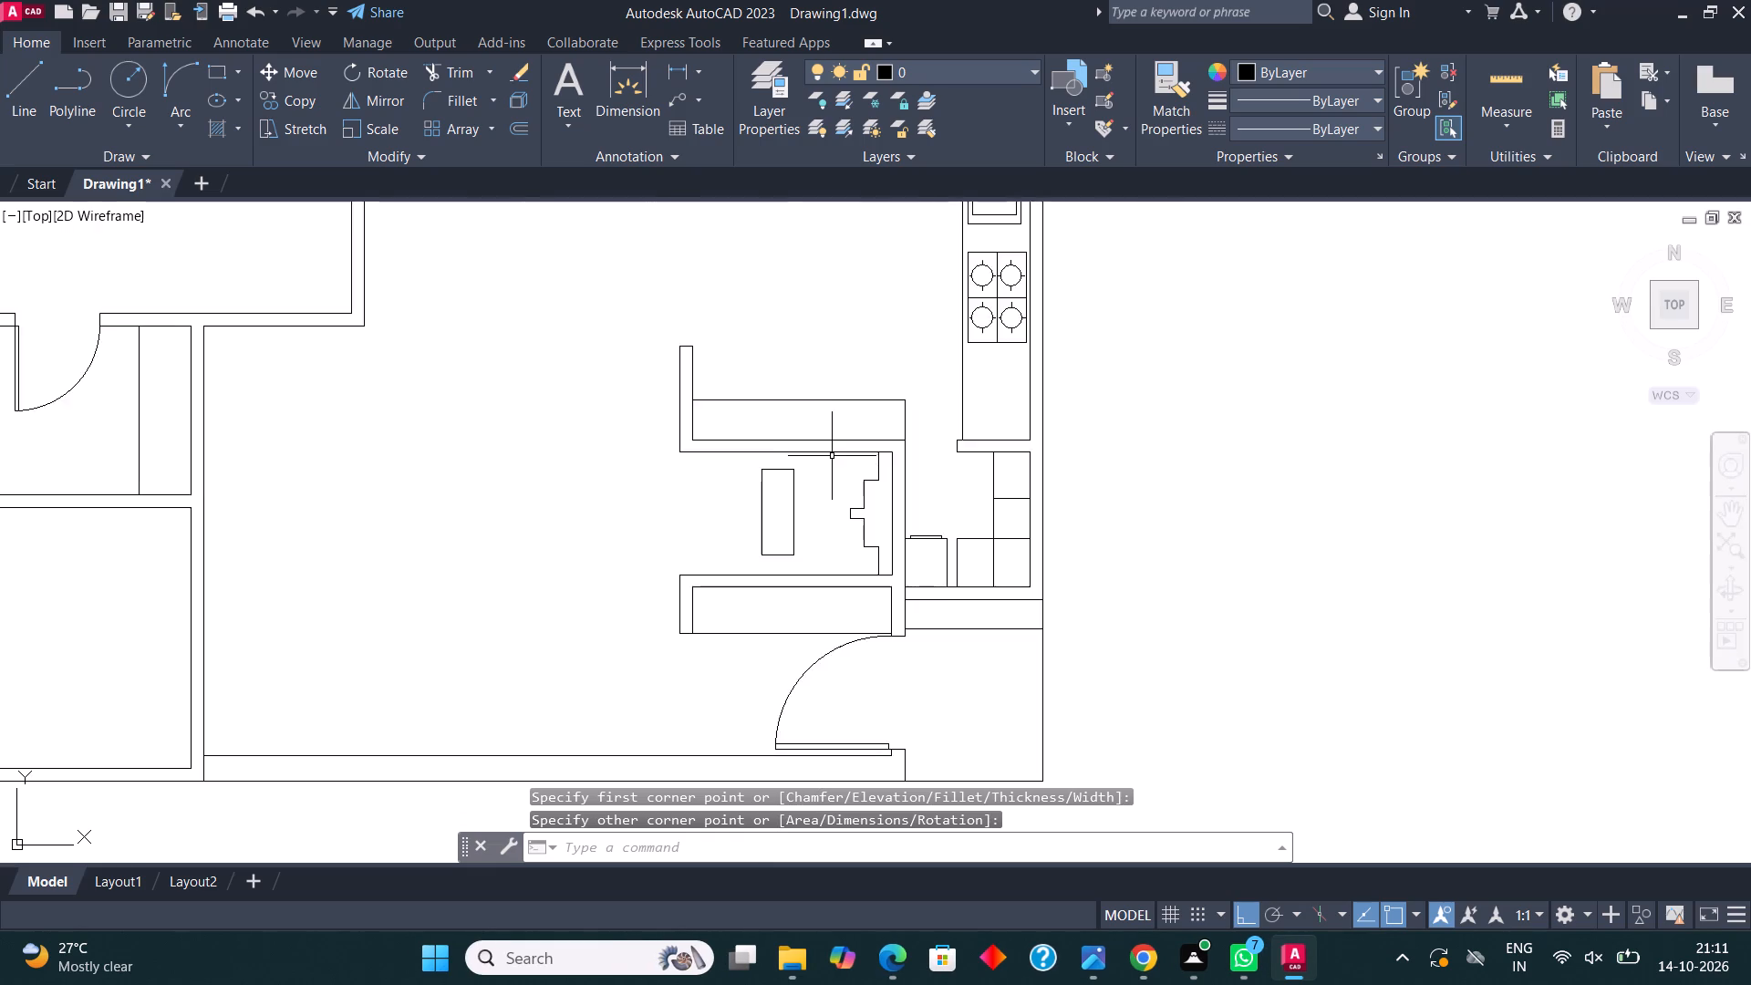
scroll(832, 456, "down", 1)
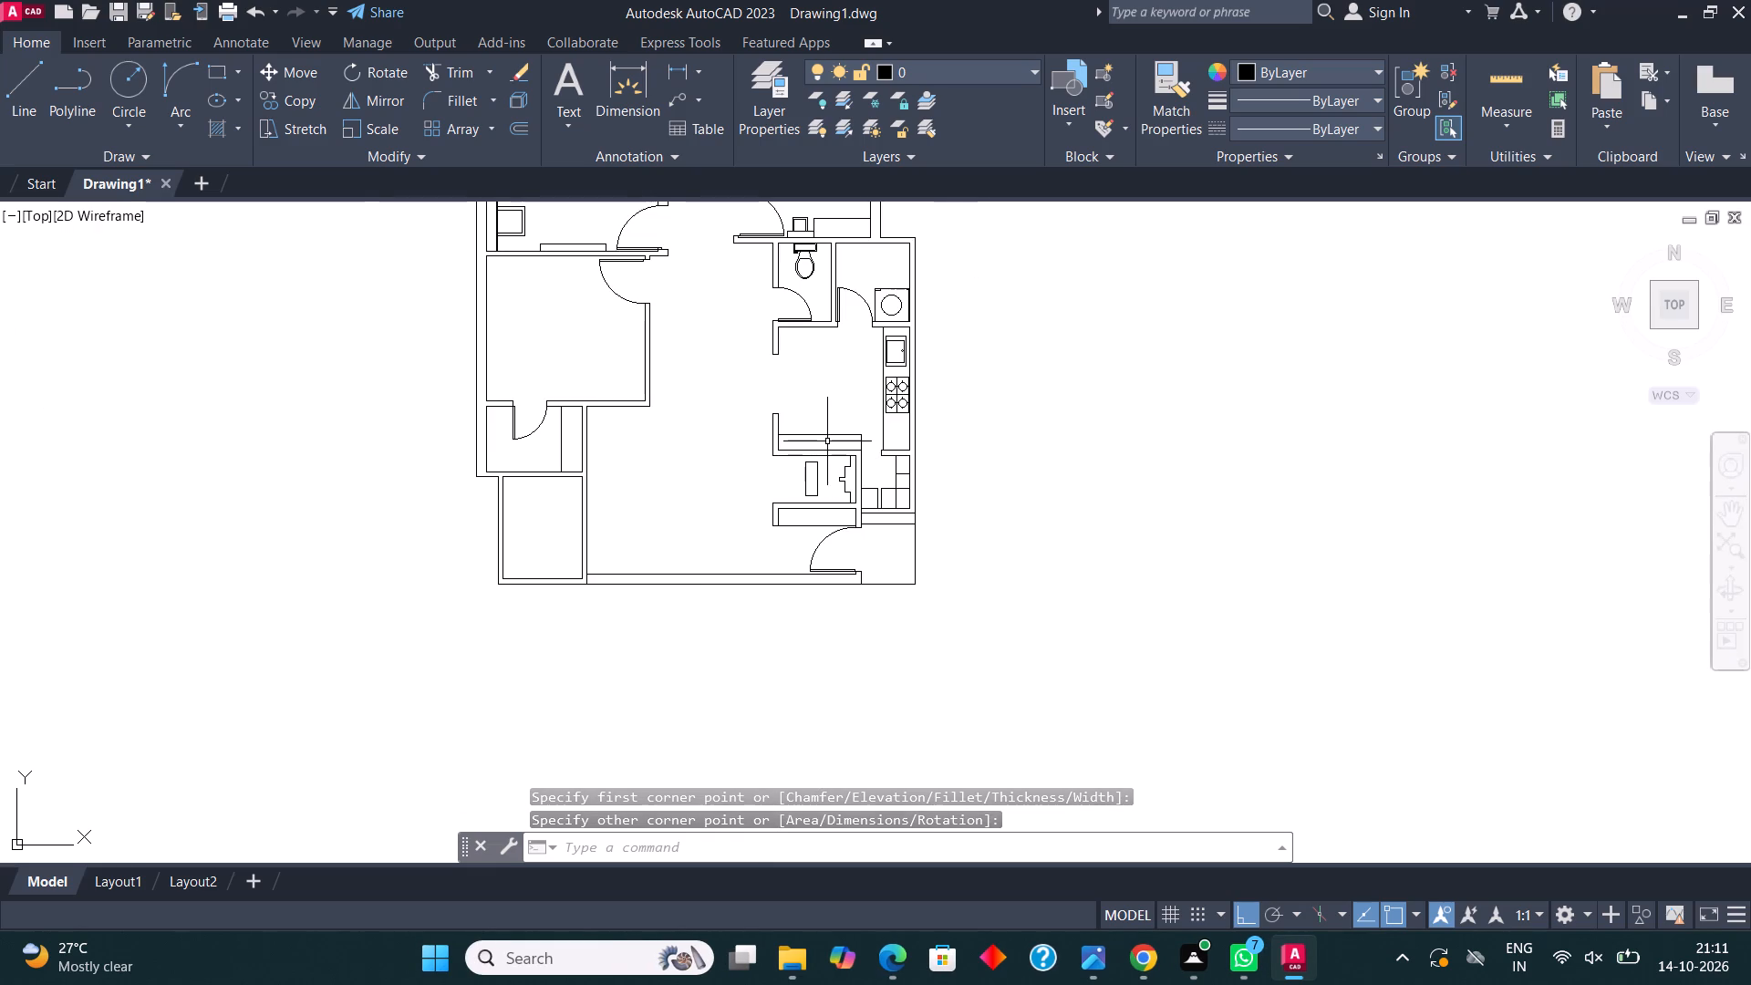
scroll(824, 435, "up", 4)
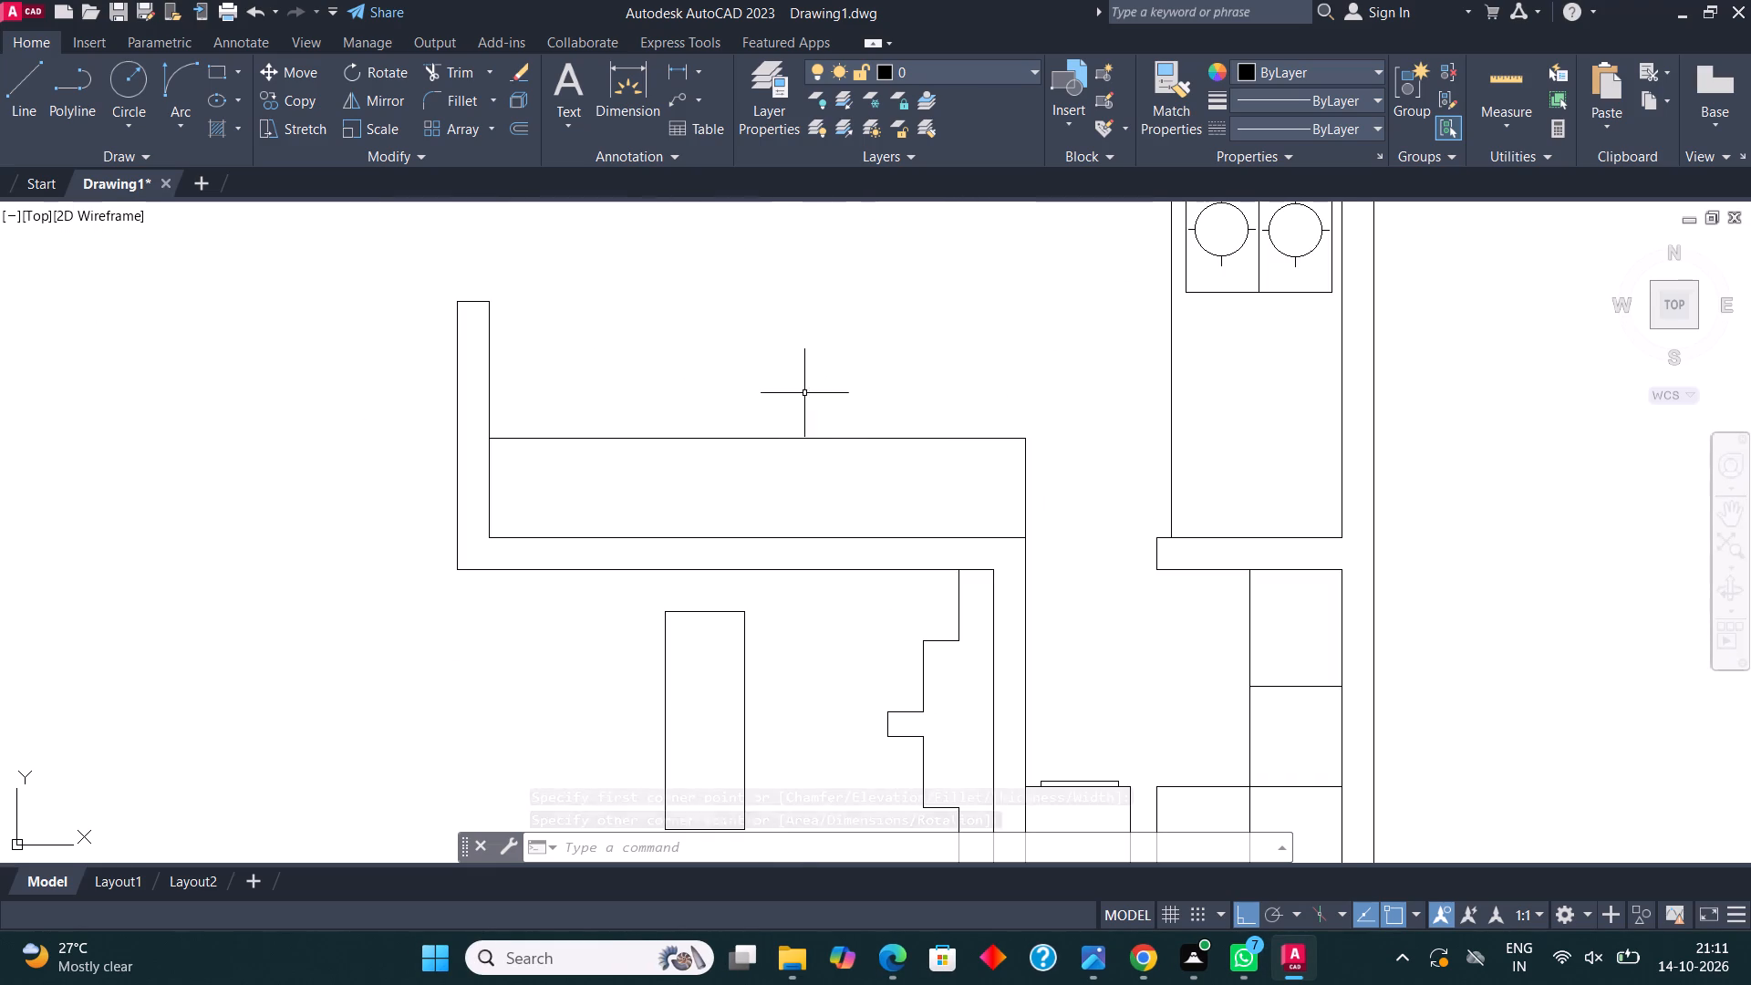
left_click(212, 65)
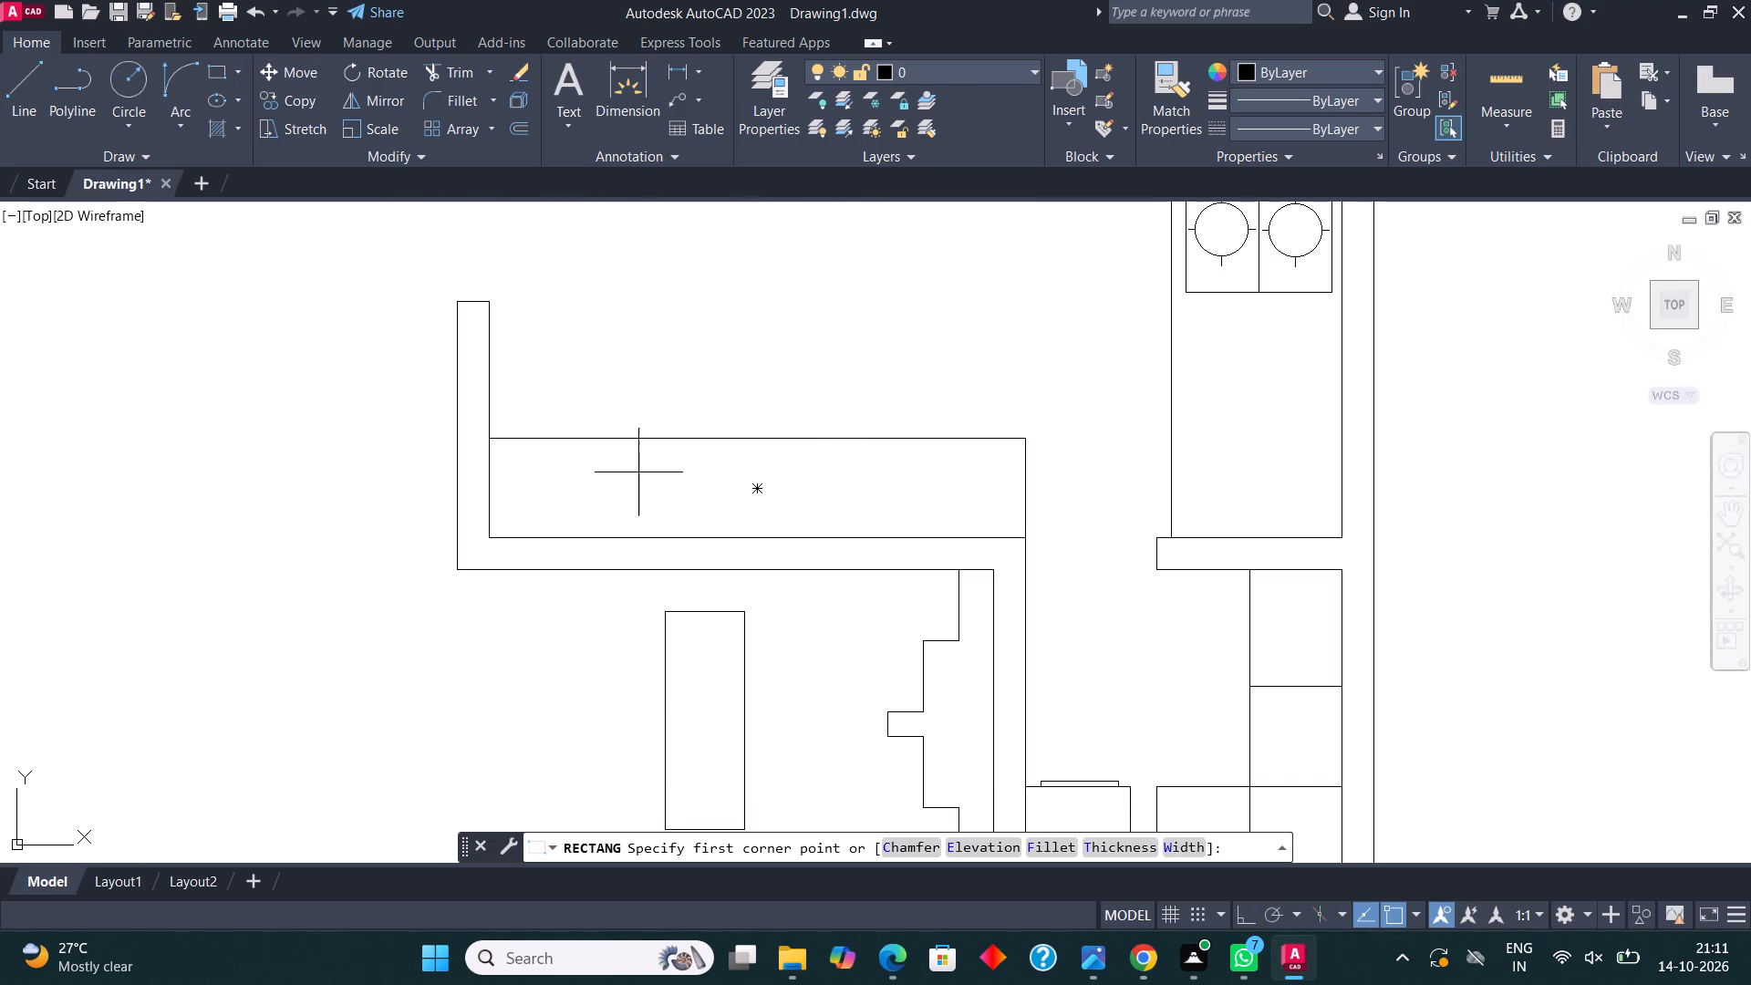
left_click(637, 451)
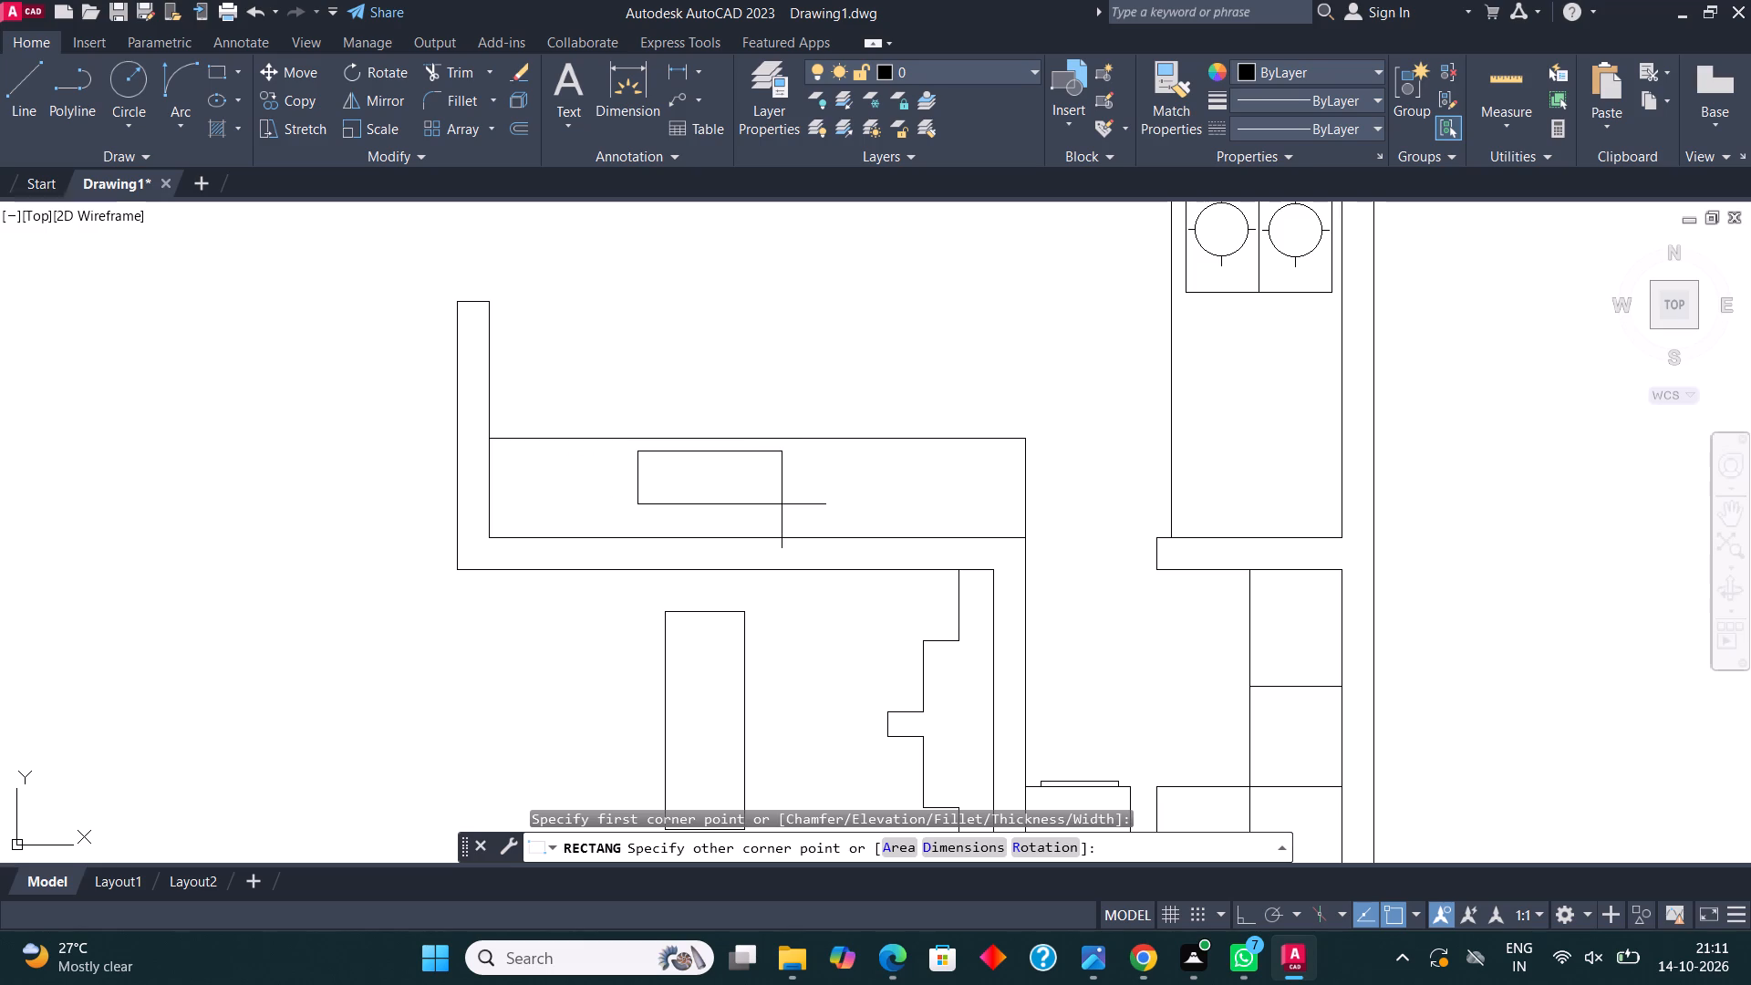
left_click(772, 529)
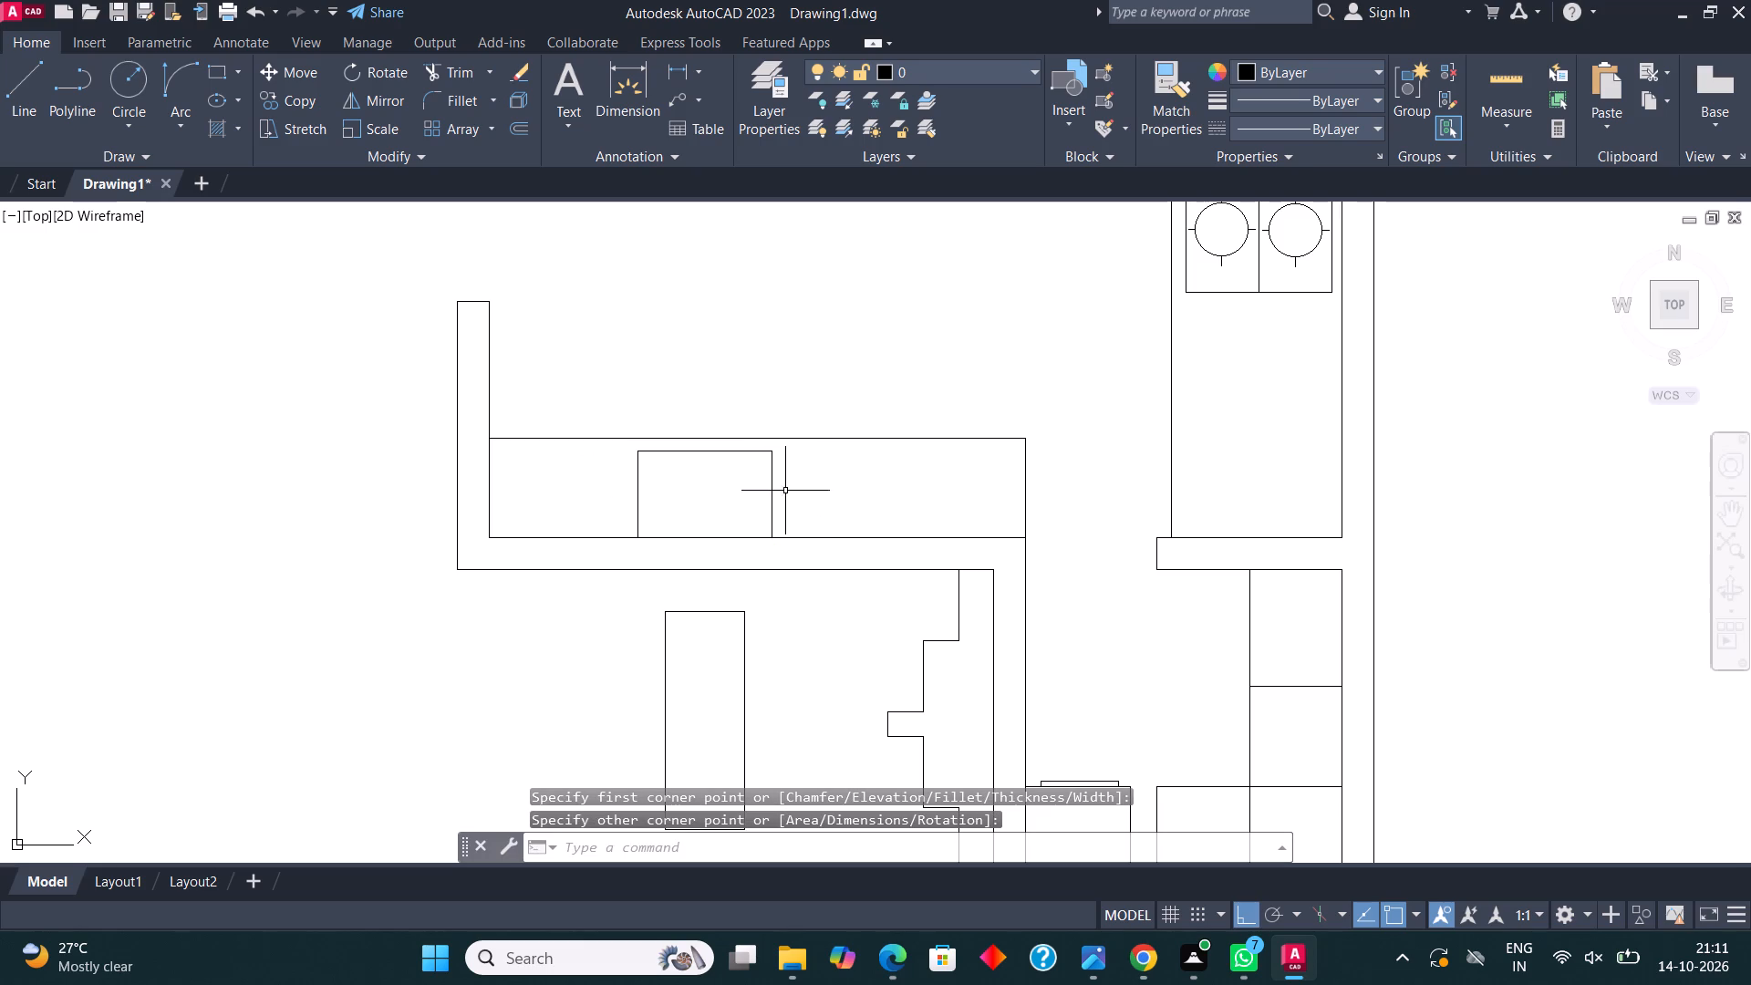
Stretch the counter rectangle's lower edge upward so that it sits clear of the wall line.
scroll(762, 522, "up", 1)
left_click(772, 503)
scroll(619, 567, "up", 2)
left_click(734, 517)
left_click(731, 482)
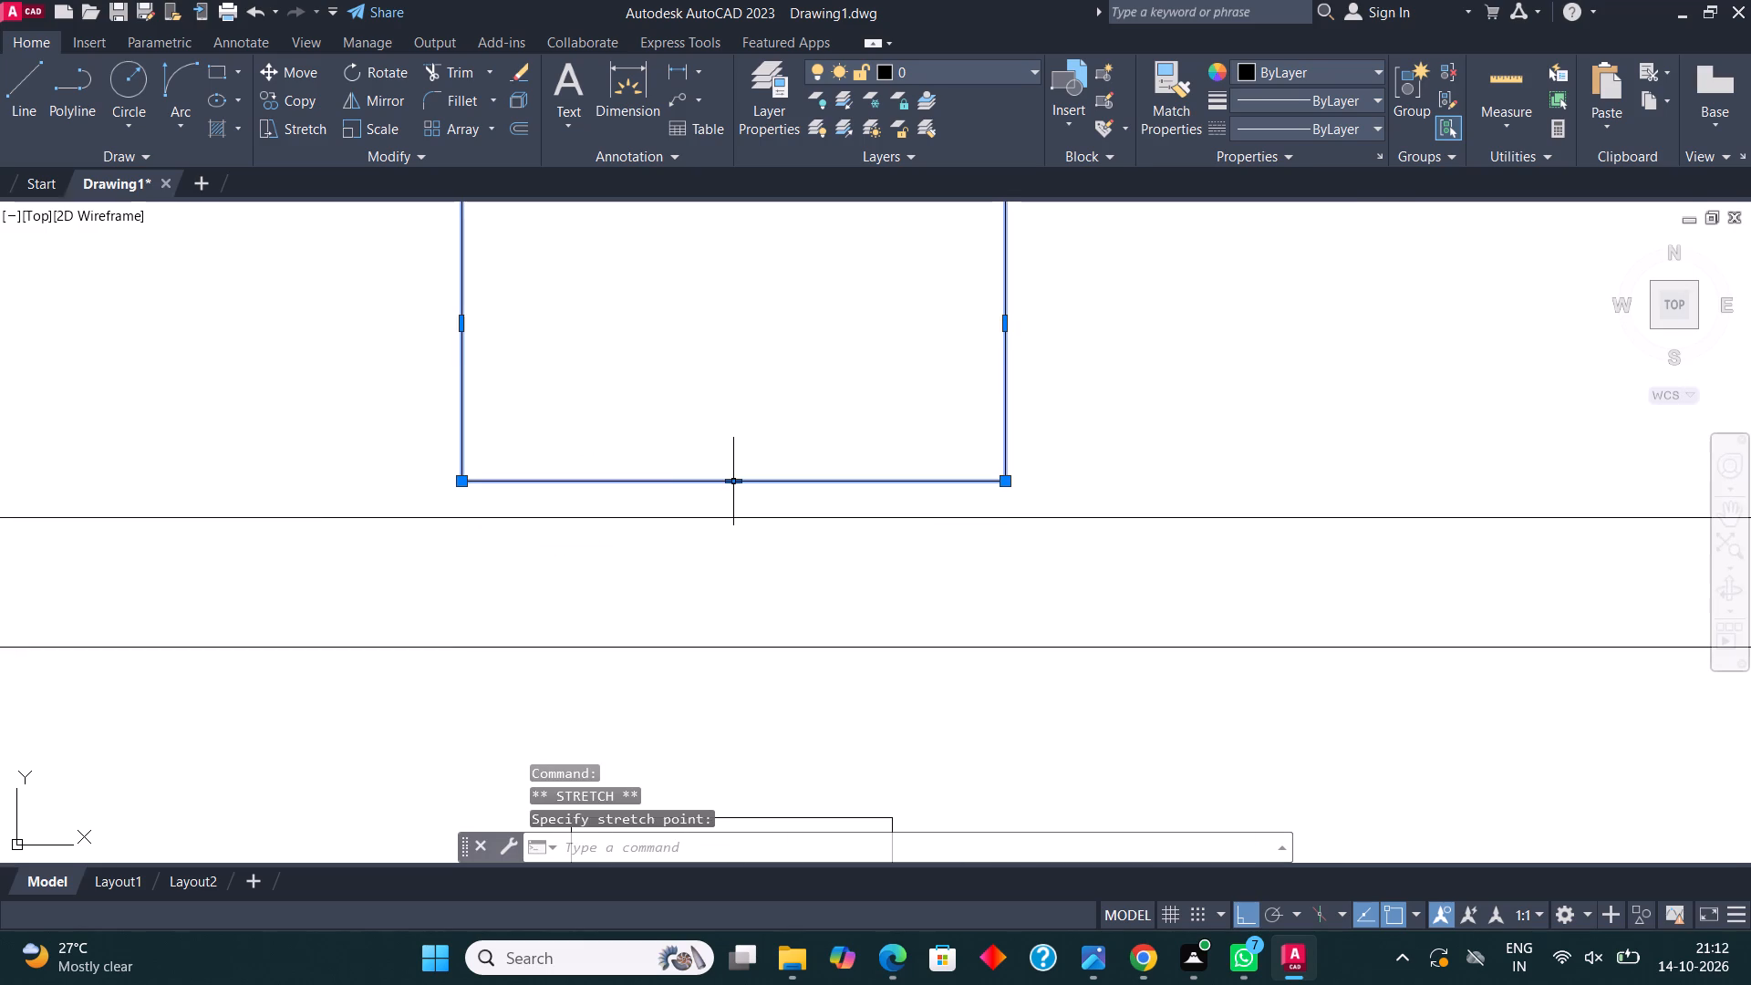
key("Escape")
scroll(668, 516, "down", 2)
middle_click_drag(674, 434, 664, 523)
key("Escape")
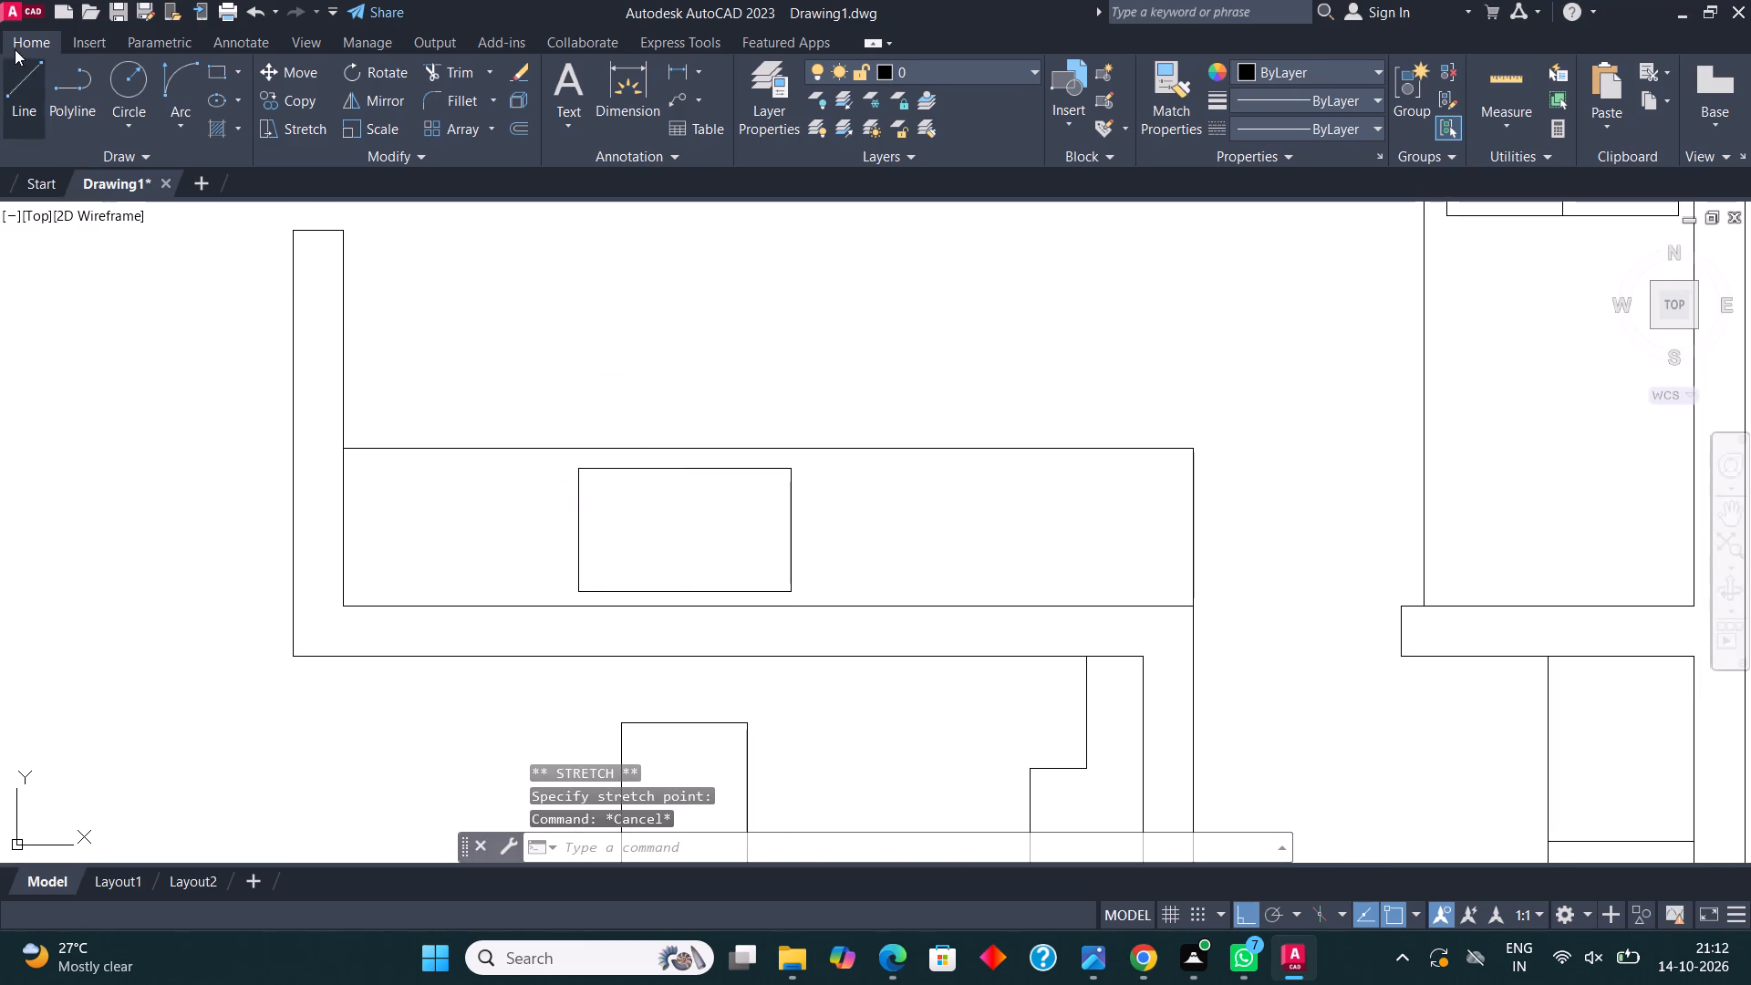
Draw a horizontal line across the counter rectangle just below its upper edge, from side to side.
left_click(18, 74)
scroll(672, 601, "up", 1)
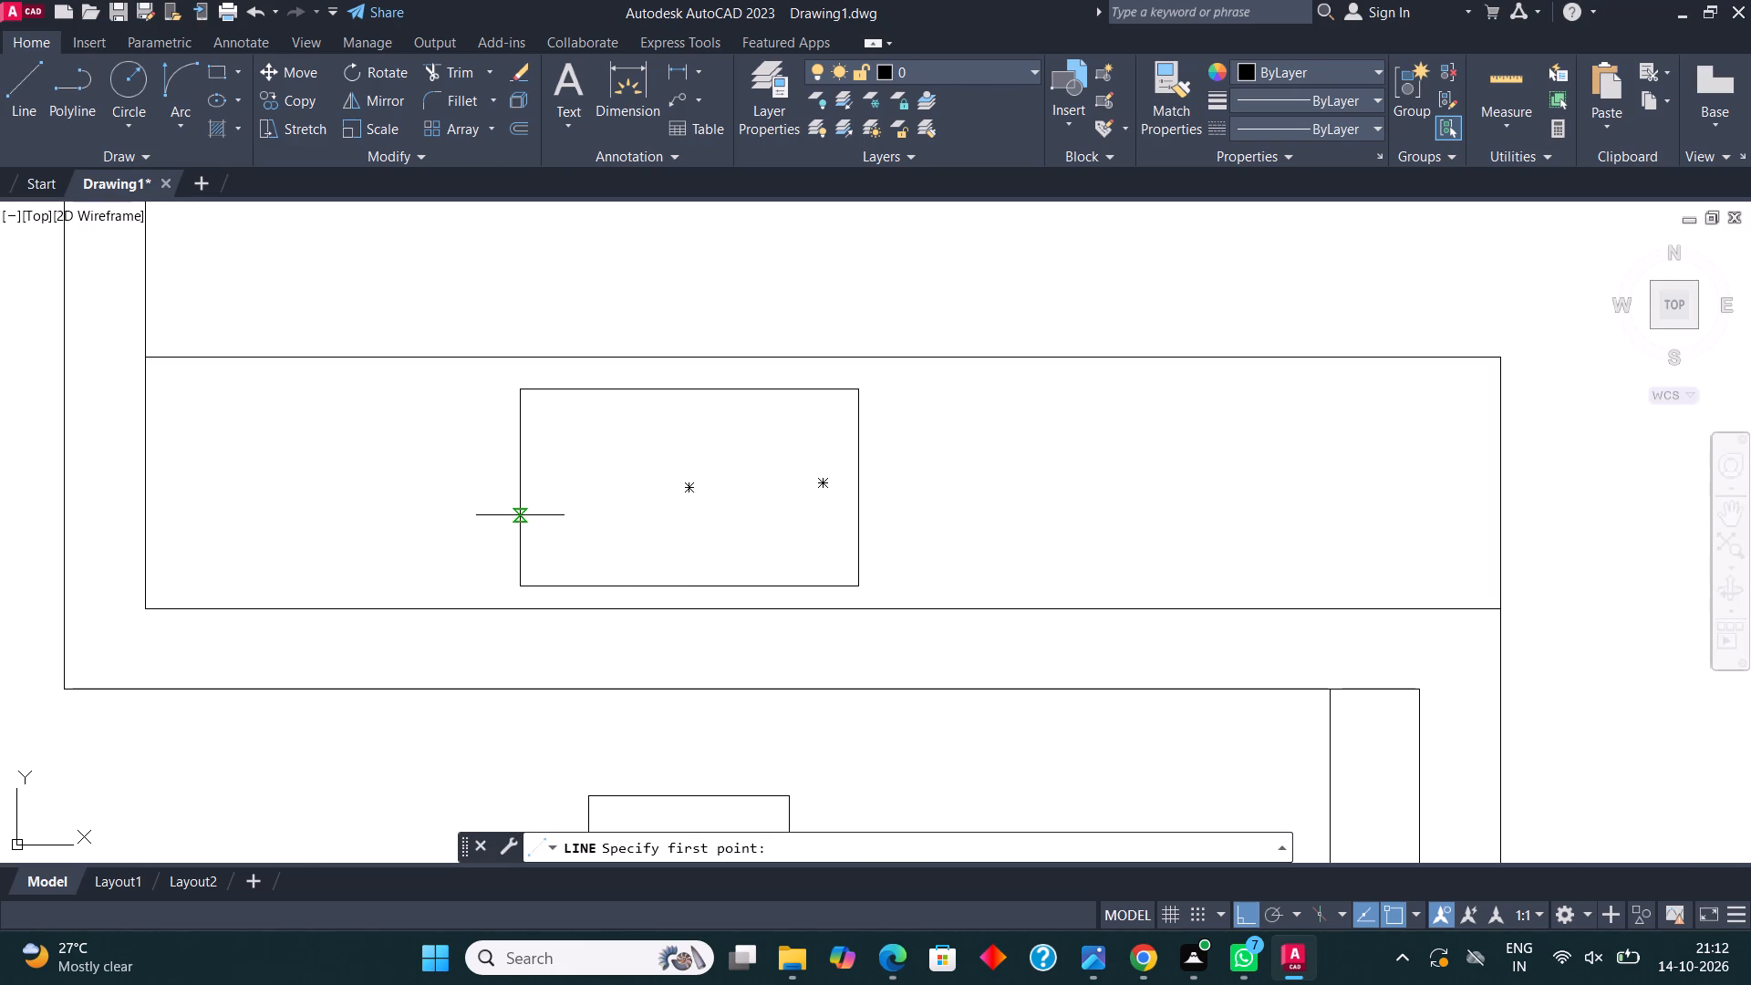
left_click(522, 425)
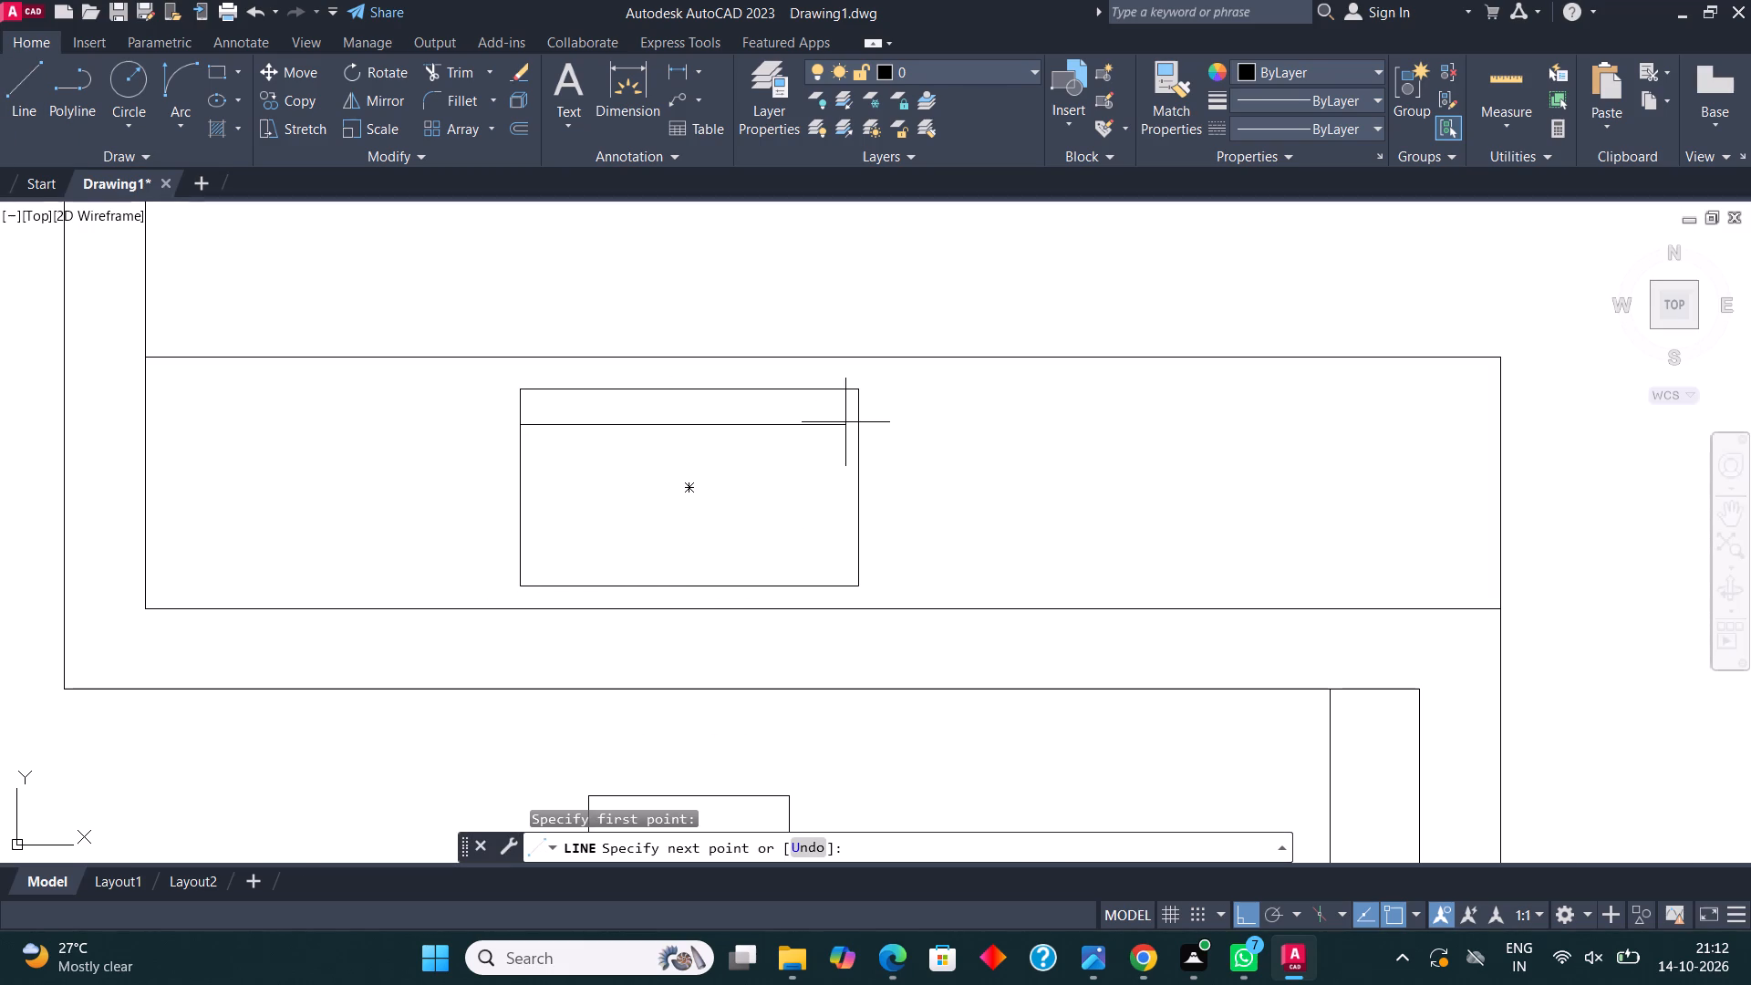
left_click(851, 424)
key("Escape")
scroll(869, 503, "down", 2)
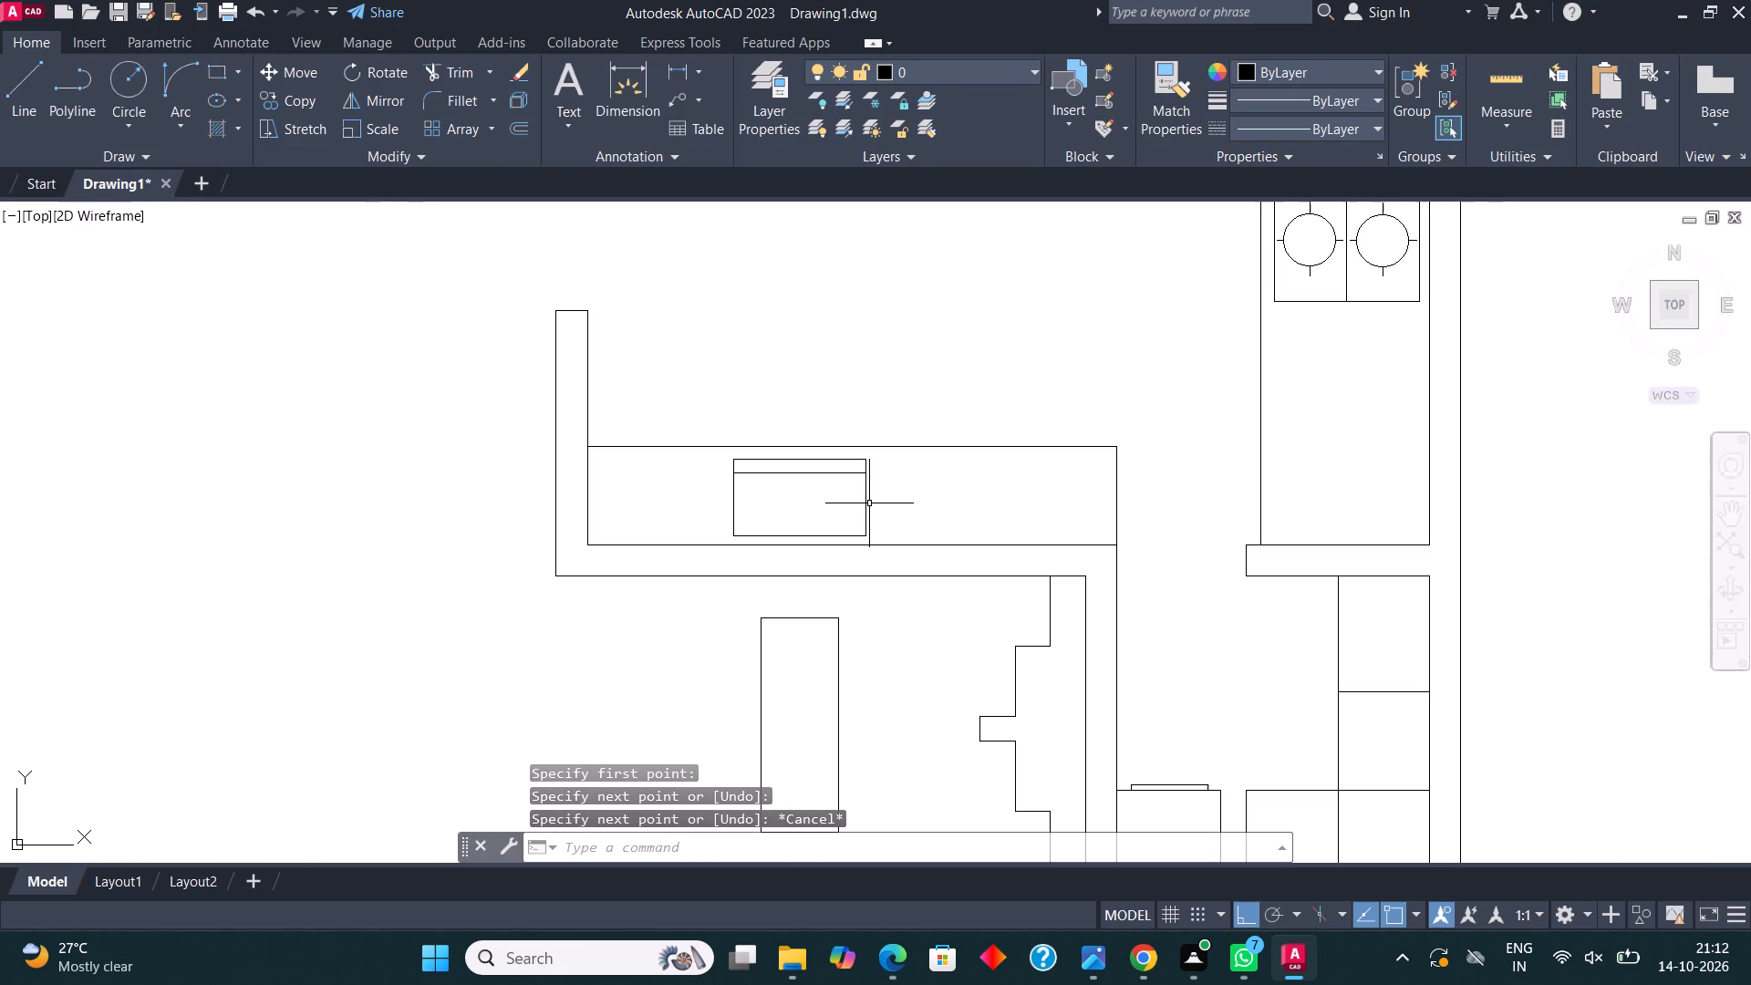
Draw an upright rectangle in the kitchen corner below the toilet room, just inside the short wall stub.
scroll(869, 513, "down", 2)
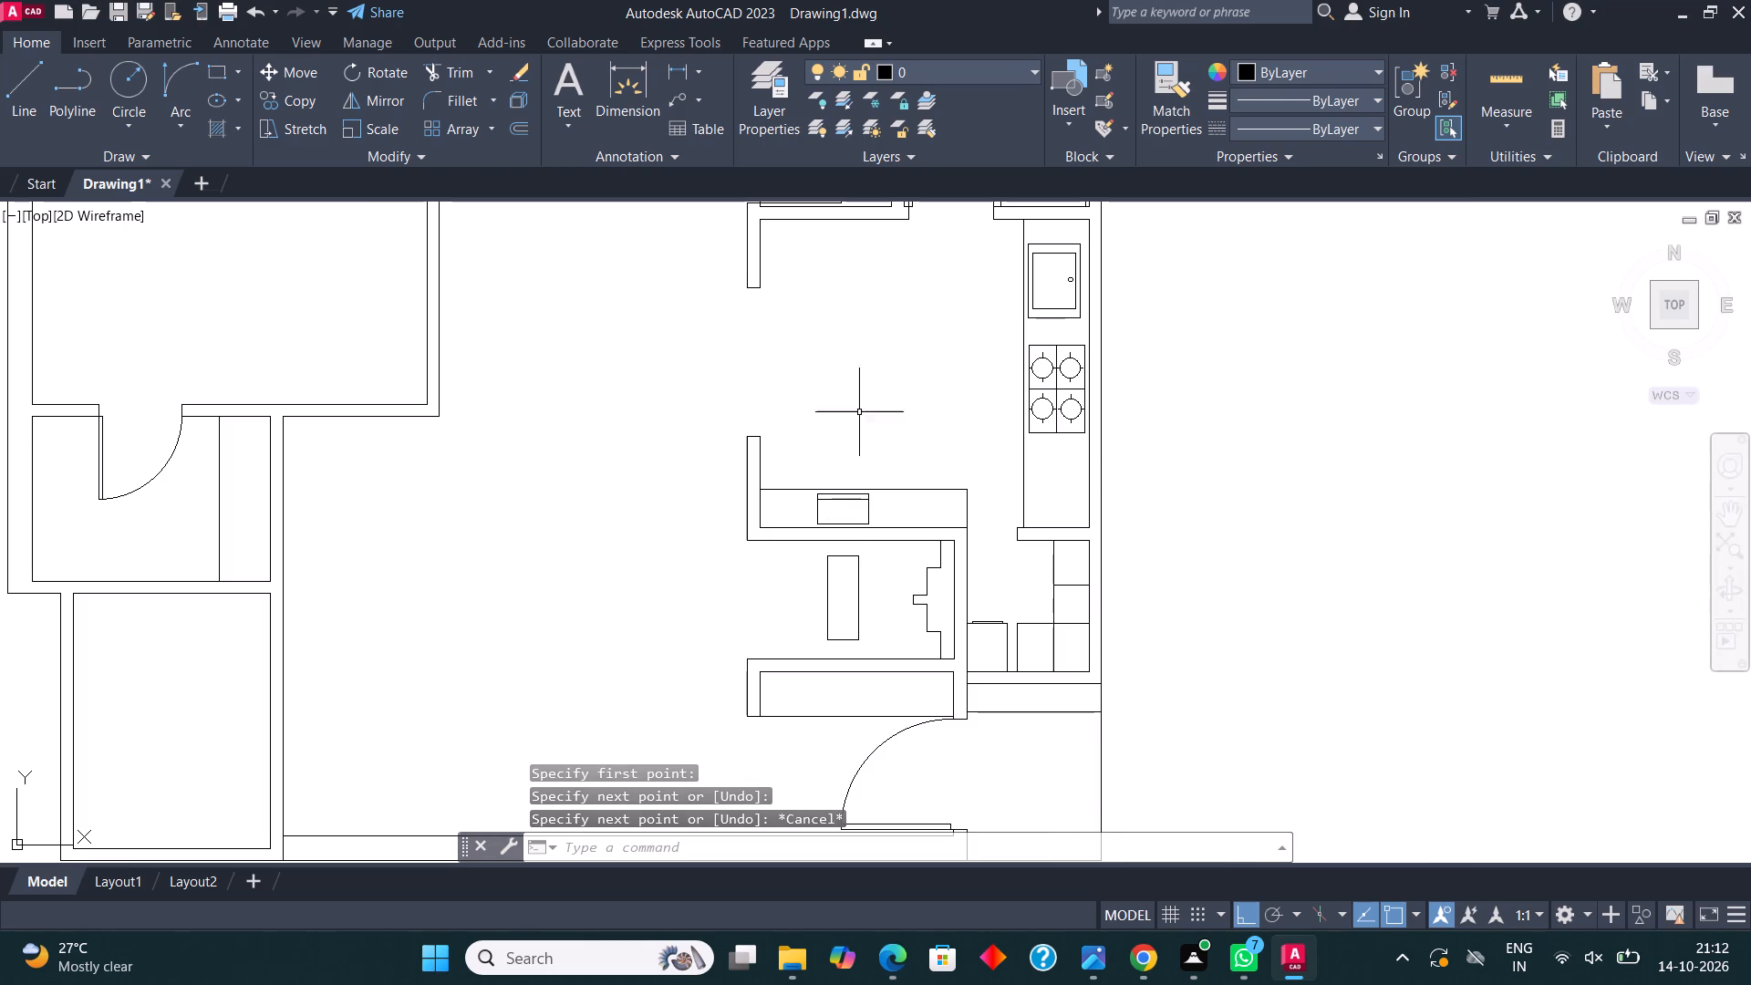
middle_click_drag(818, 301, 848, 411)
scroll(826, 347, "up", 3)
middle_click_drag(826, 347, 828, 356)
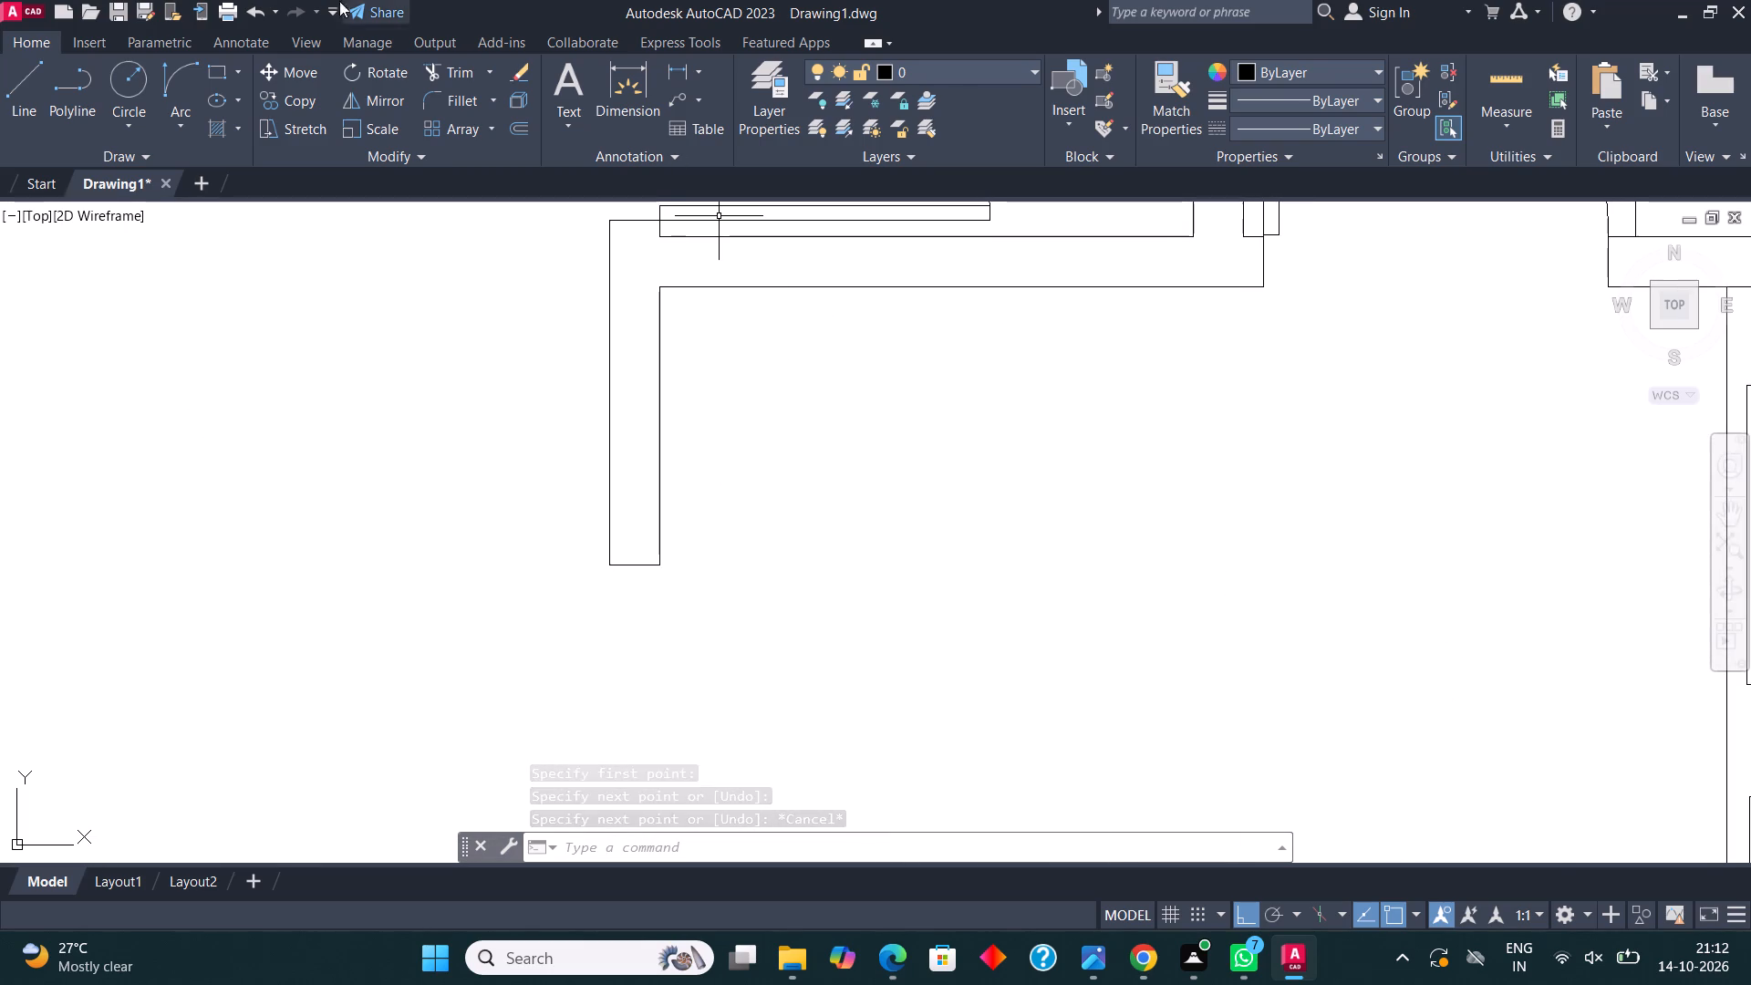
left_click(219, 70)
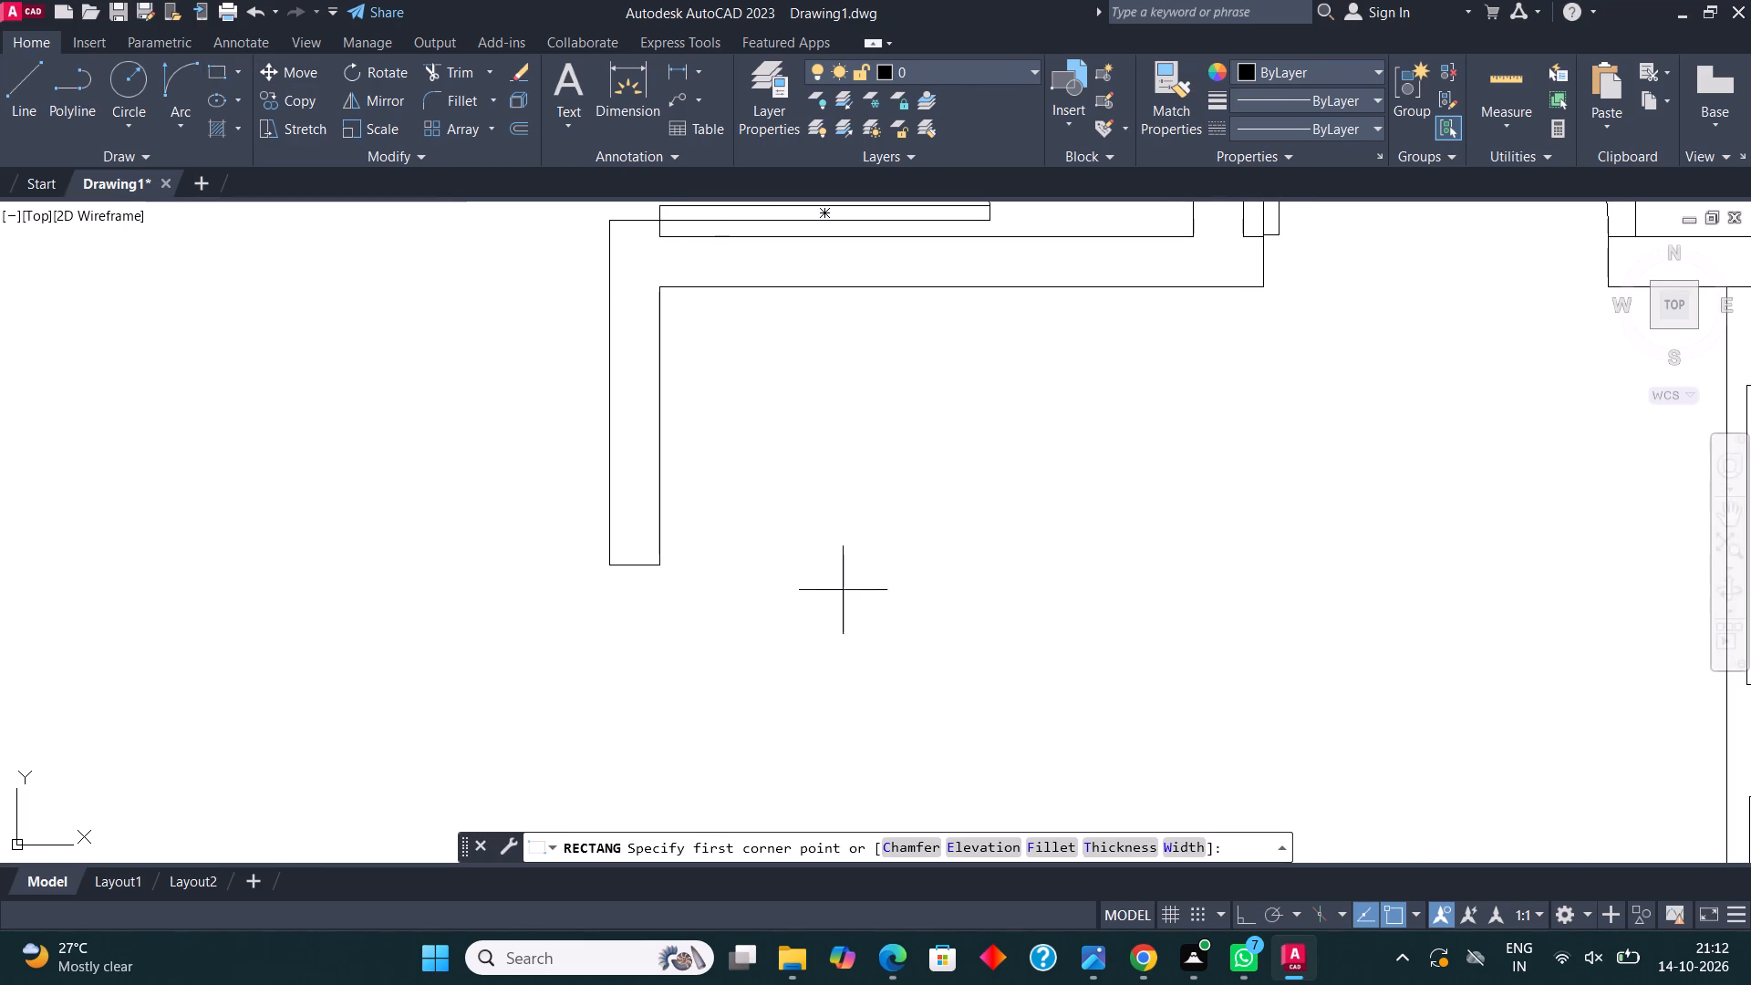
left_click(681, 538)
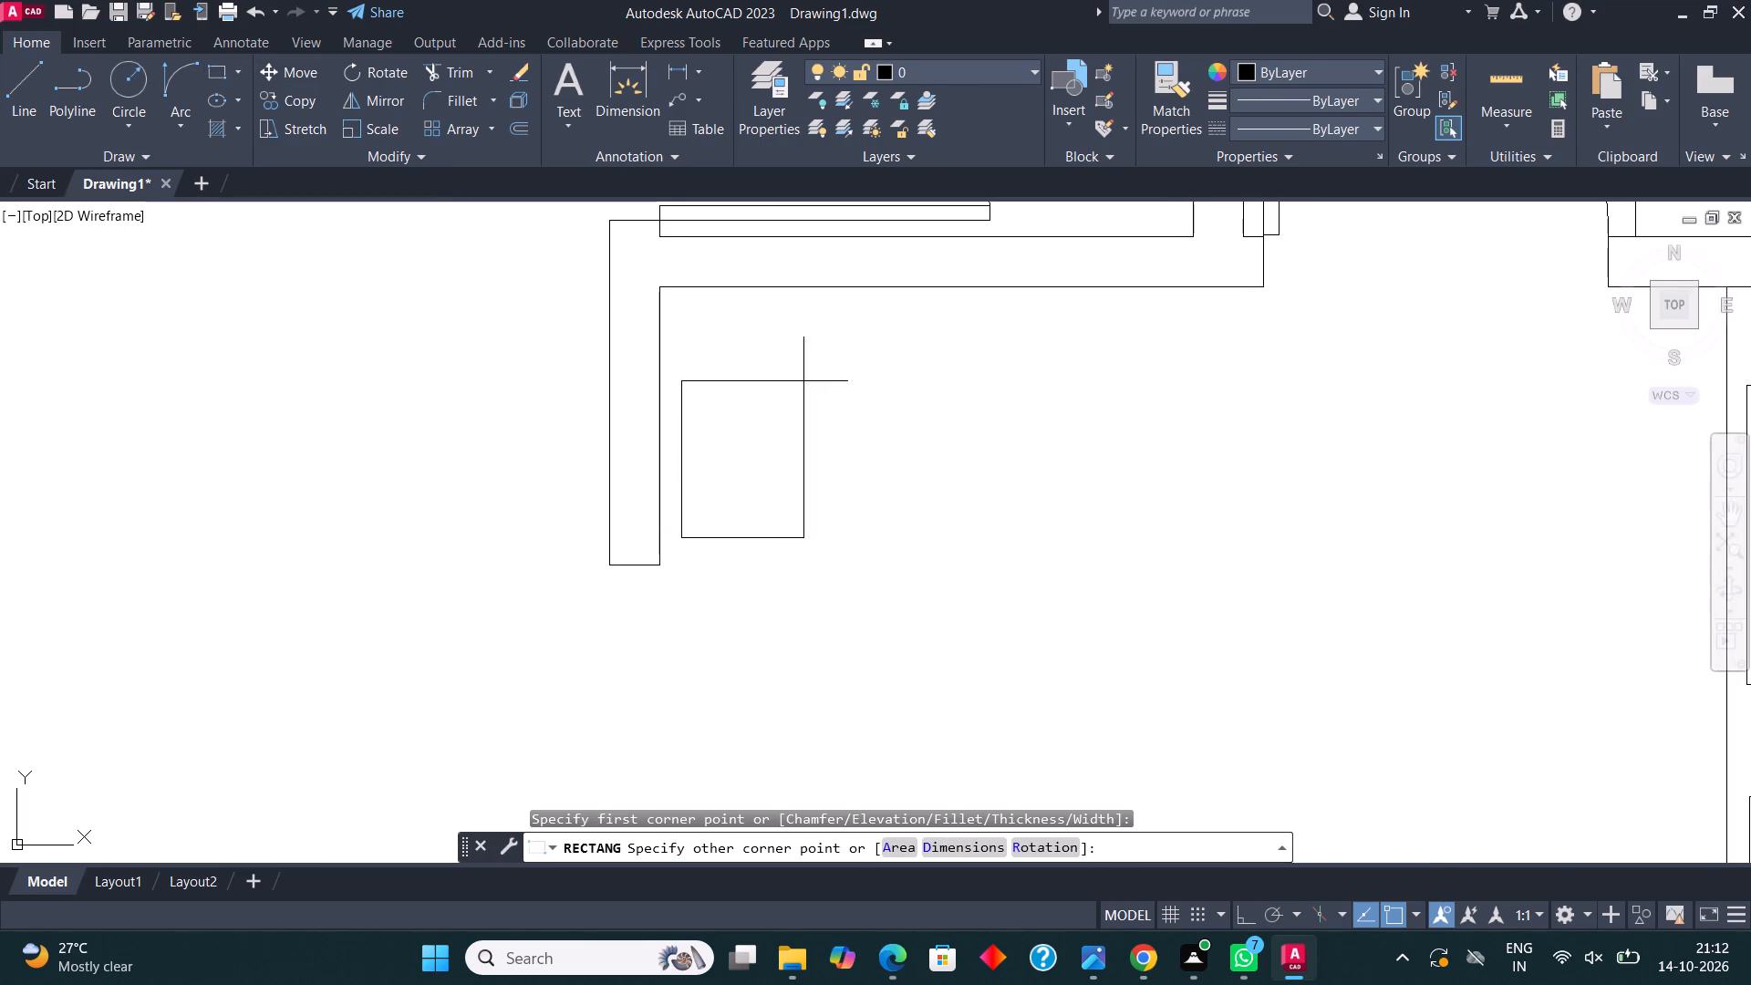
left_click(843, 301)
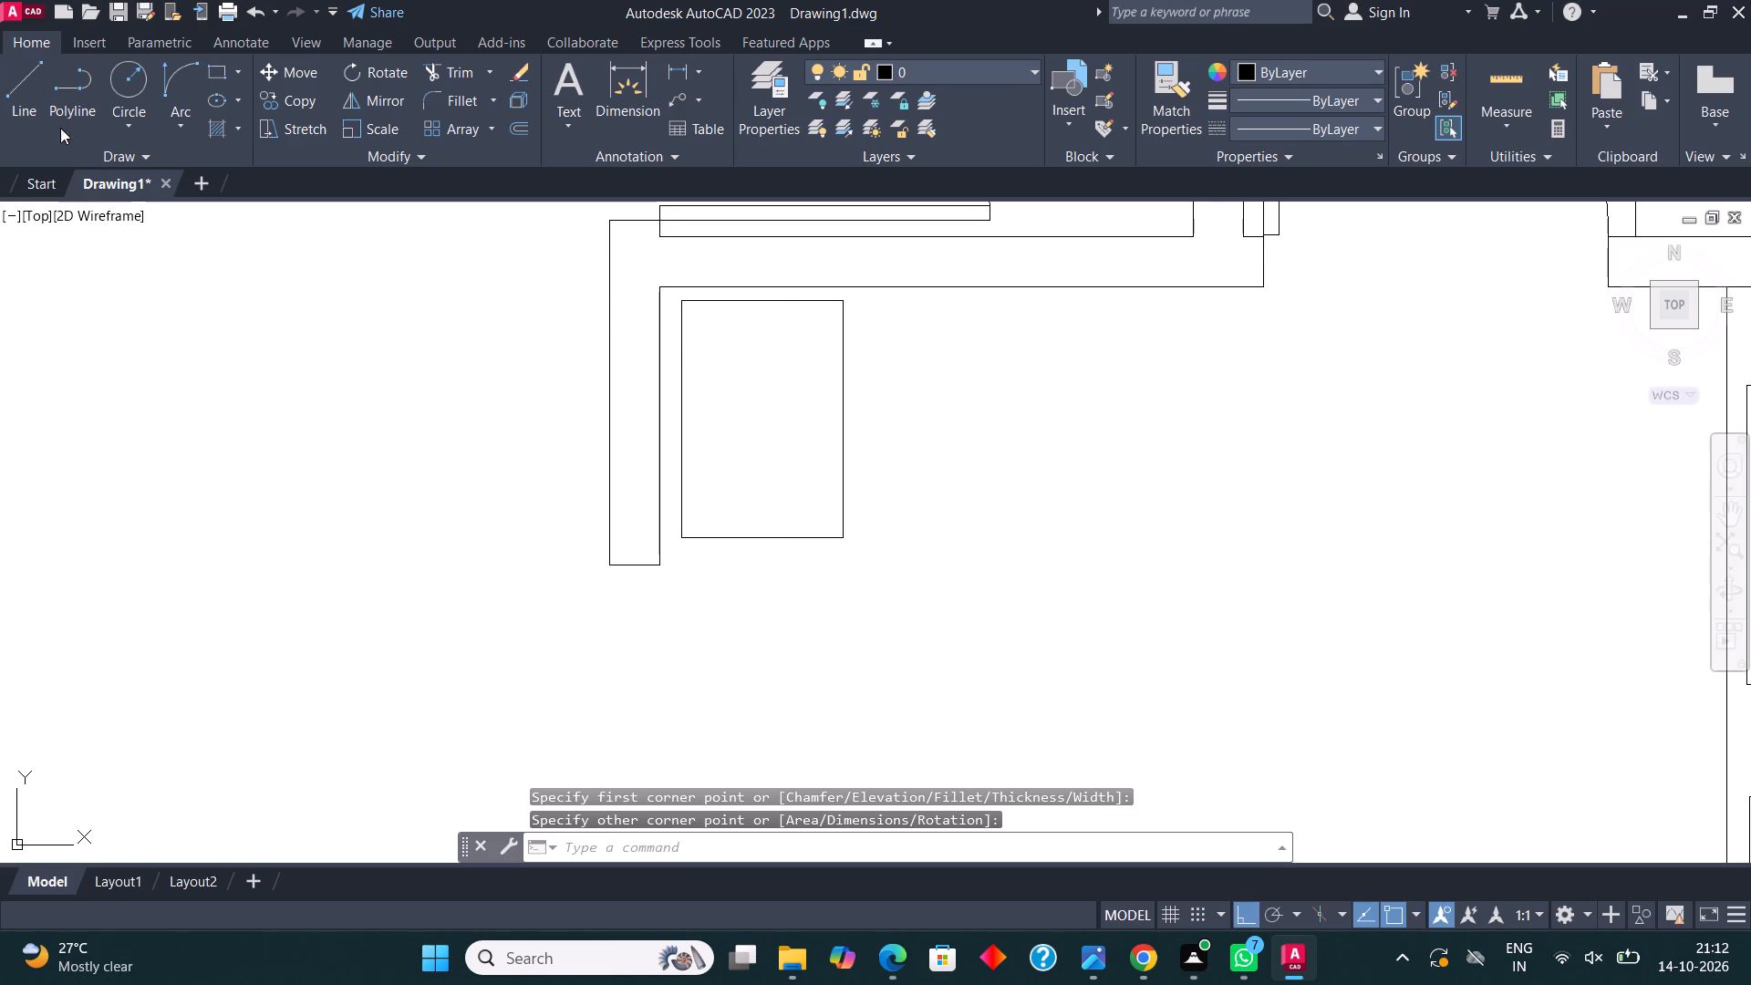
Draw a thin full-width rectangle along the lower edge of the kitchen corner rectangle.
left_click(217, 67)
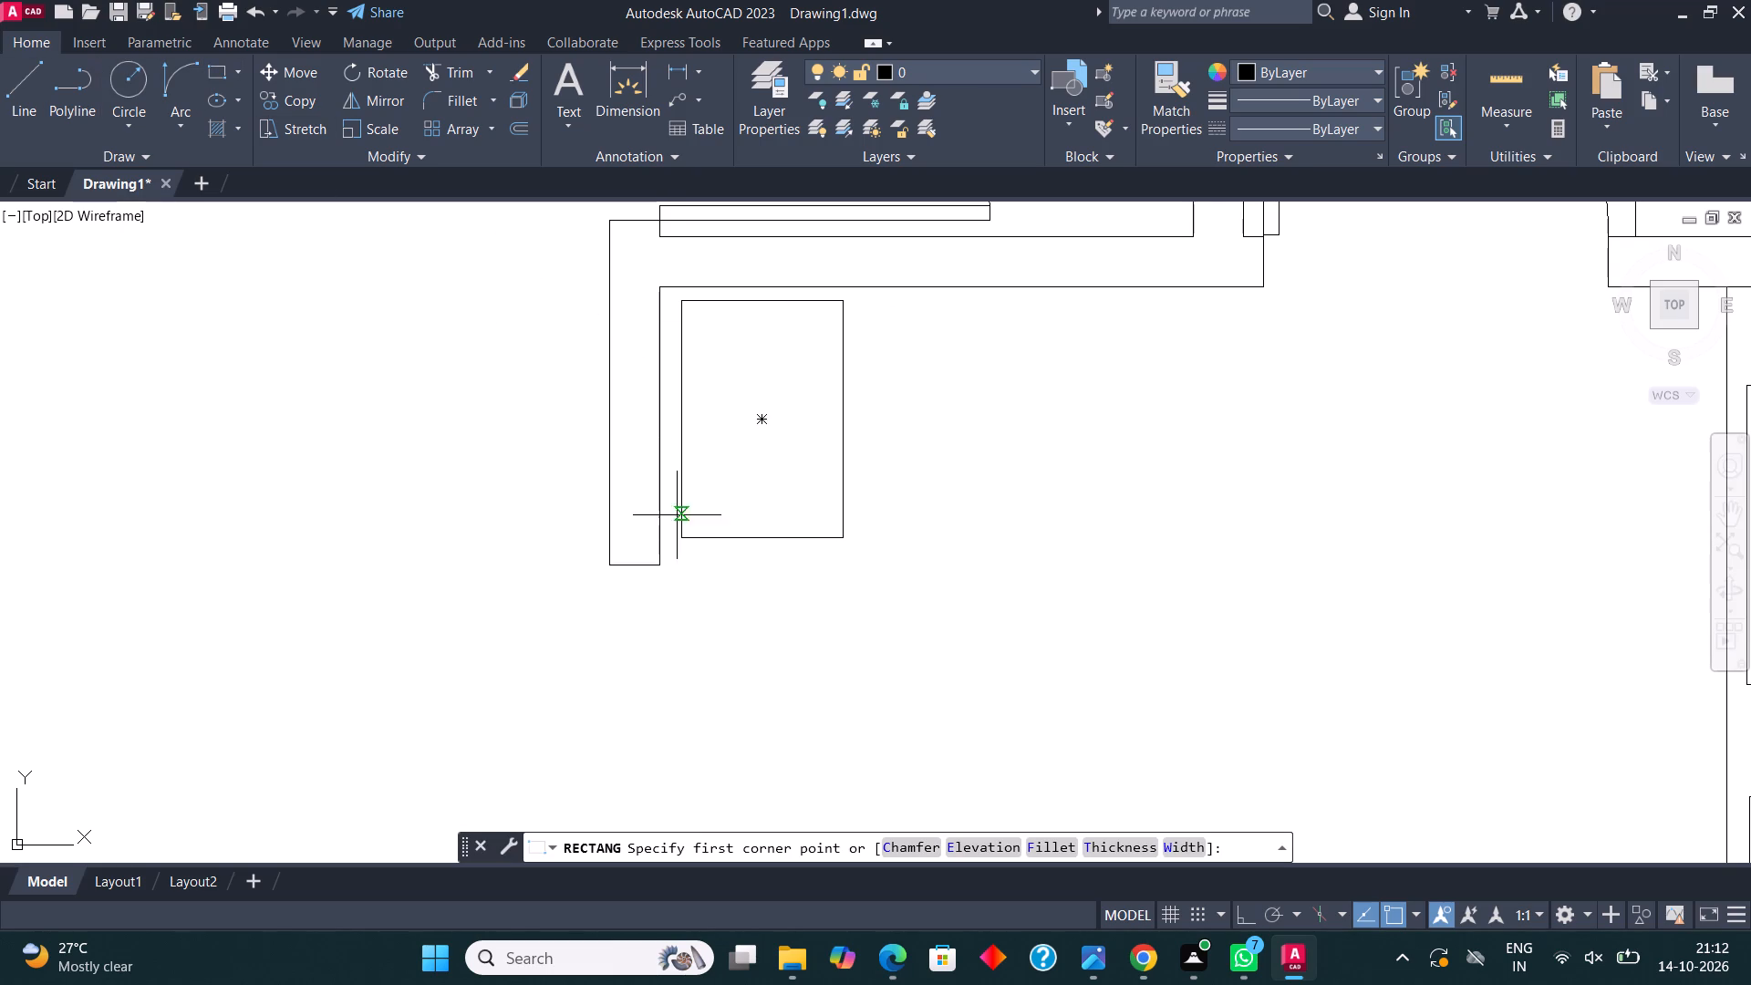
left_click(677, 544)
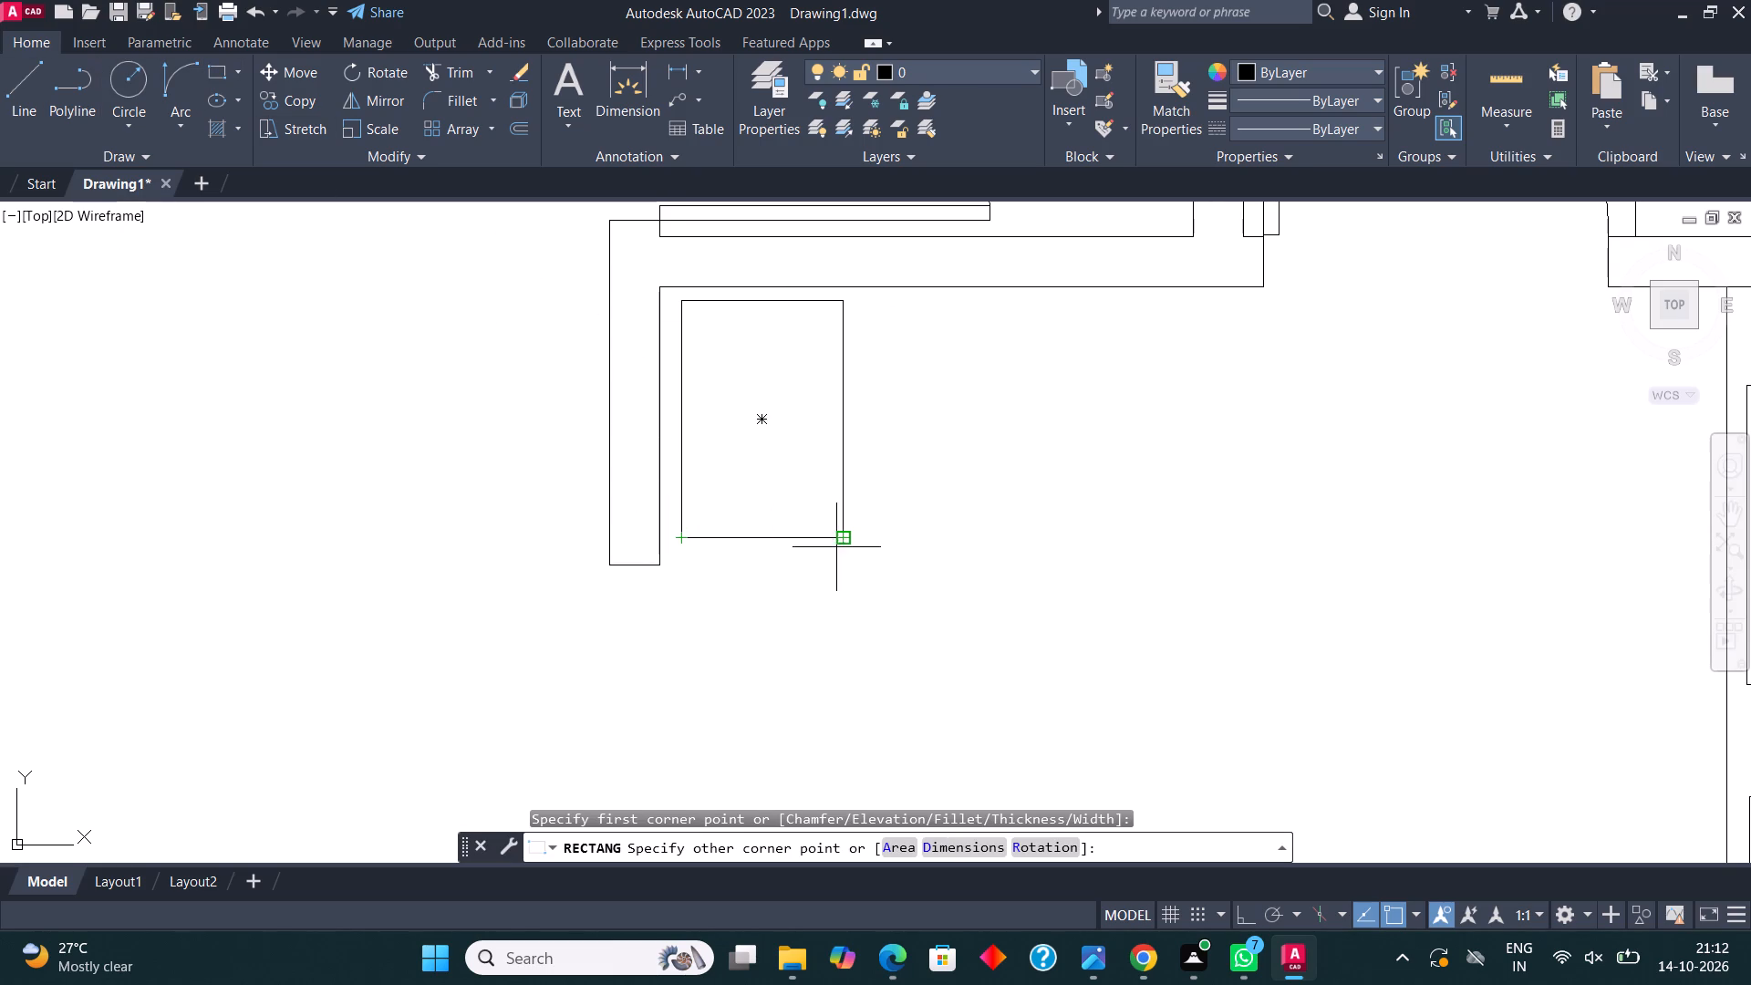
left_click(848, 551)
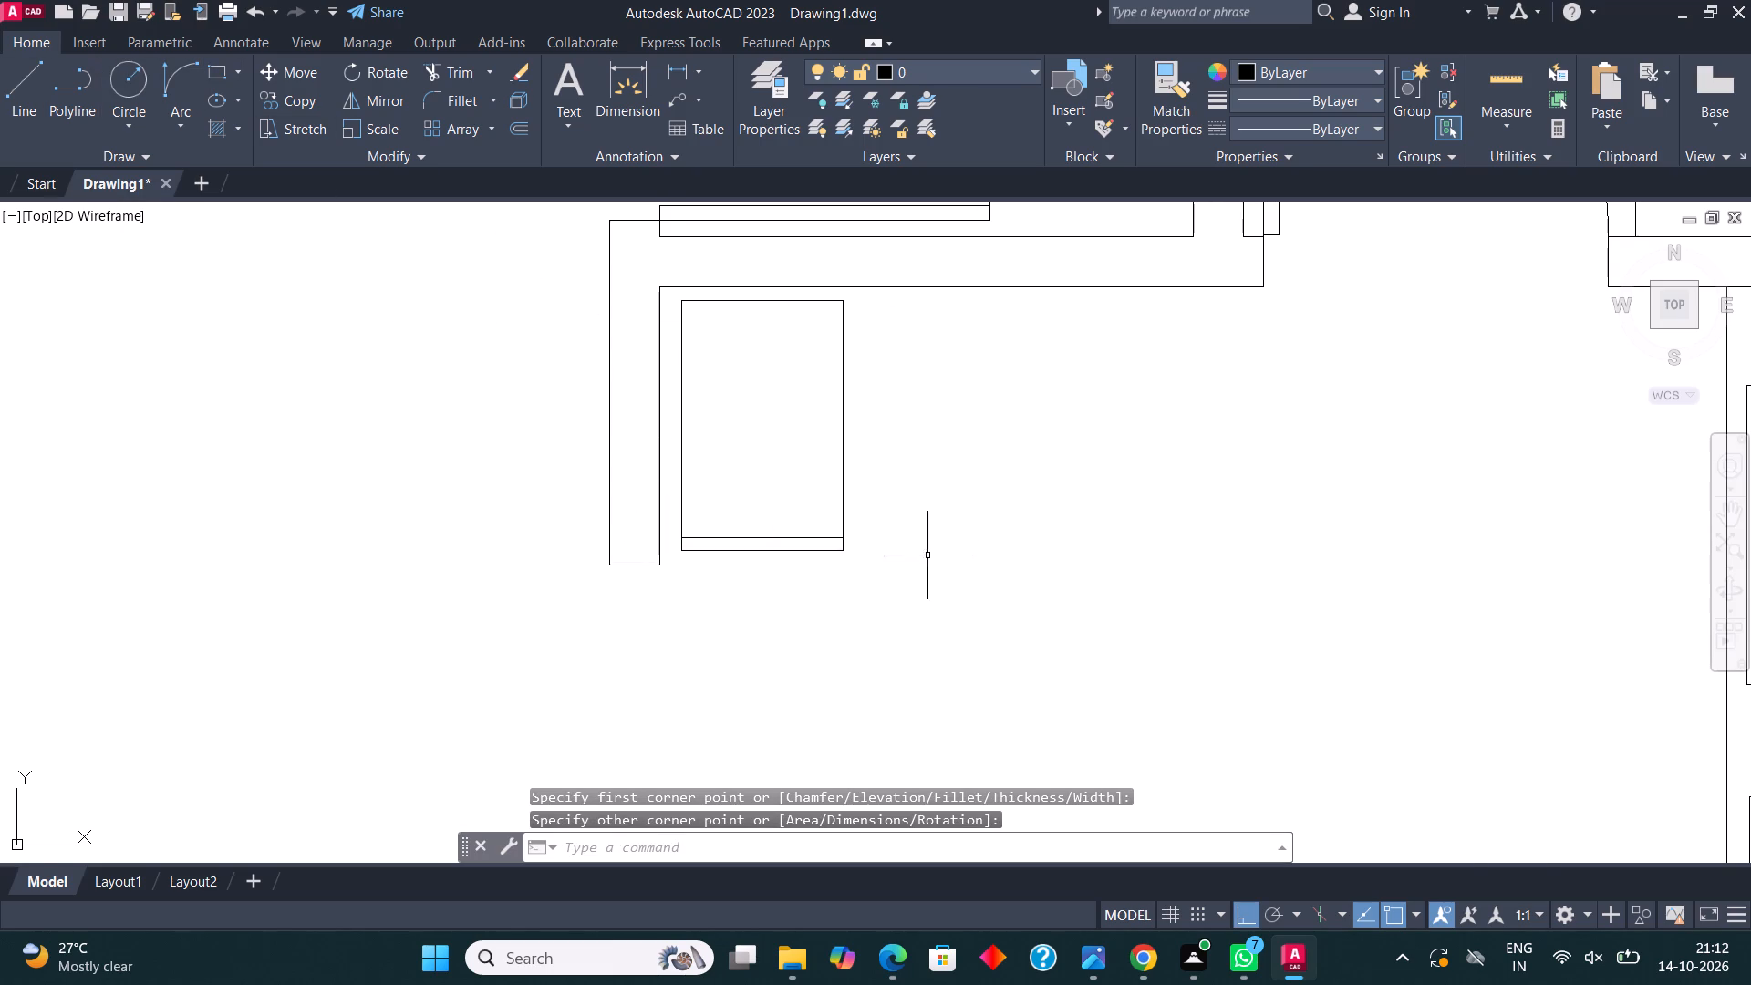
Move the bed with both bedside tables from the upper-left bedroom to the upper wall of the room below, with Ortho off.
scroll(920, 622, "down", 2)
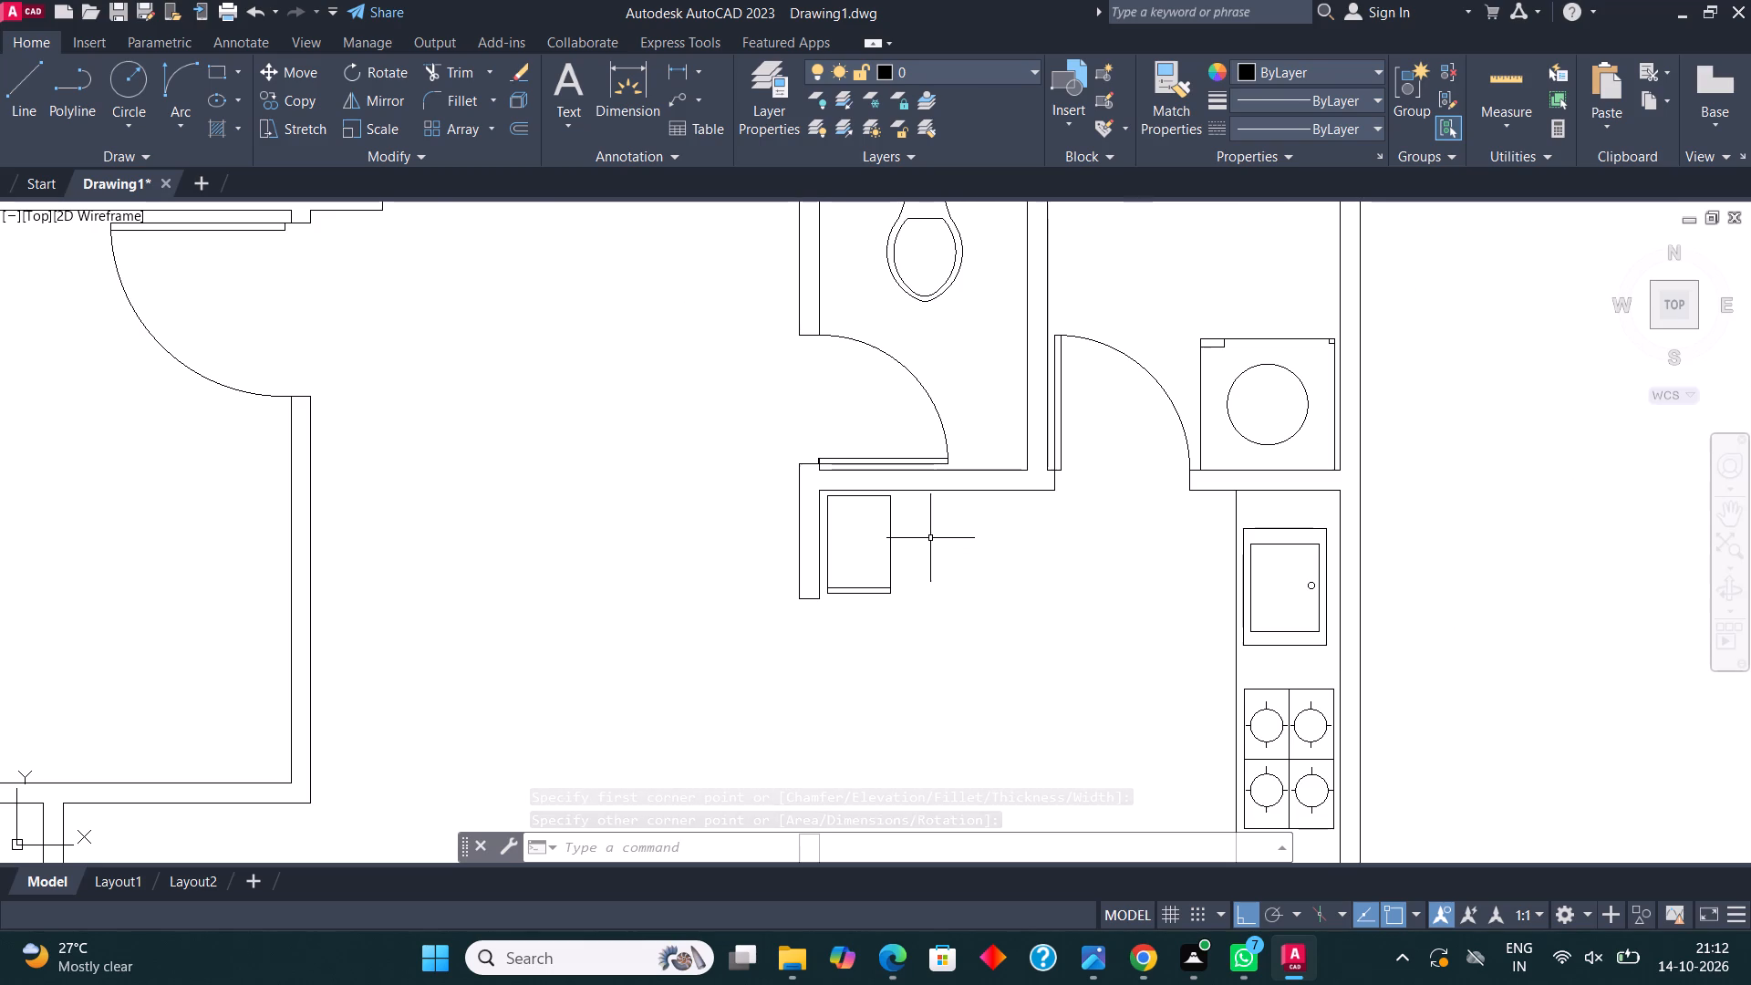
scroll(930, 538, "down", 3)
scroll(693, 399, "up", 1)
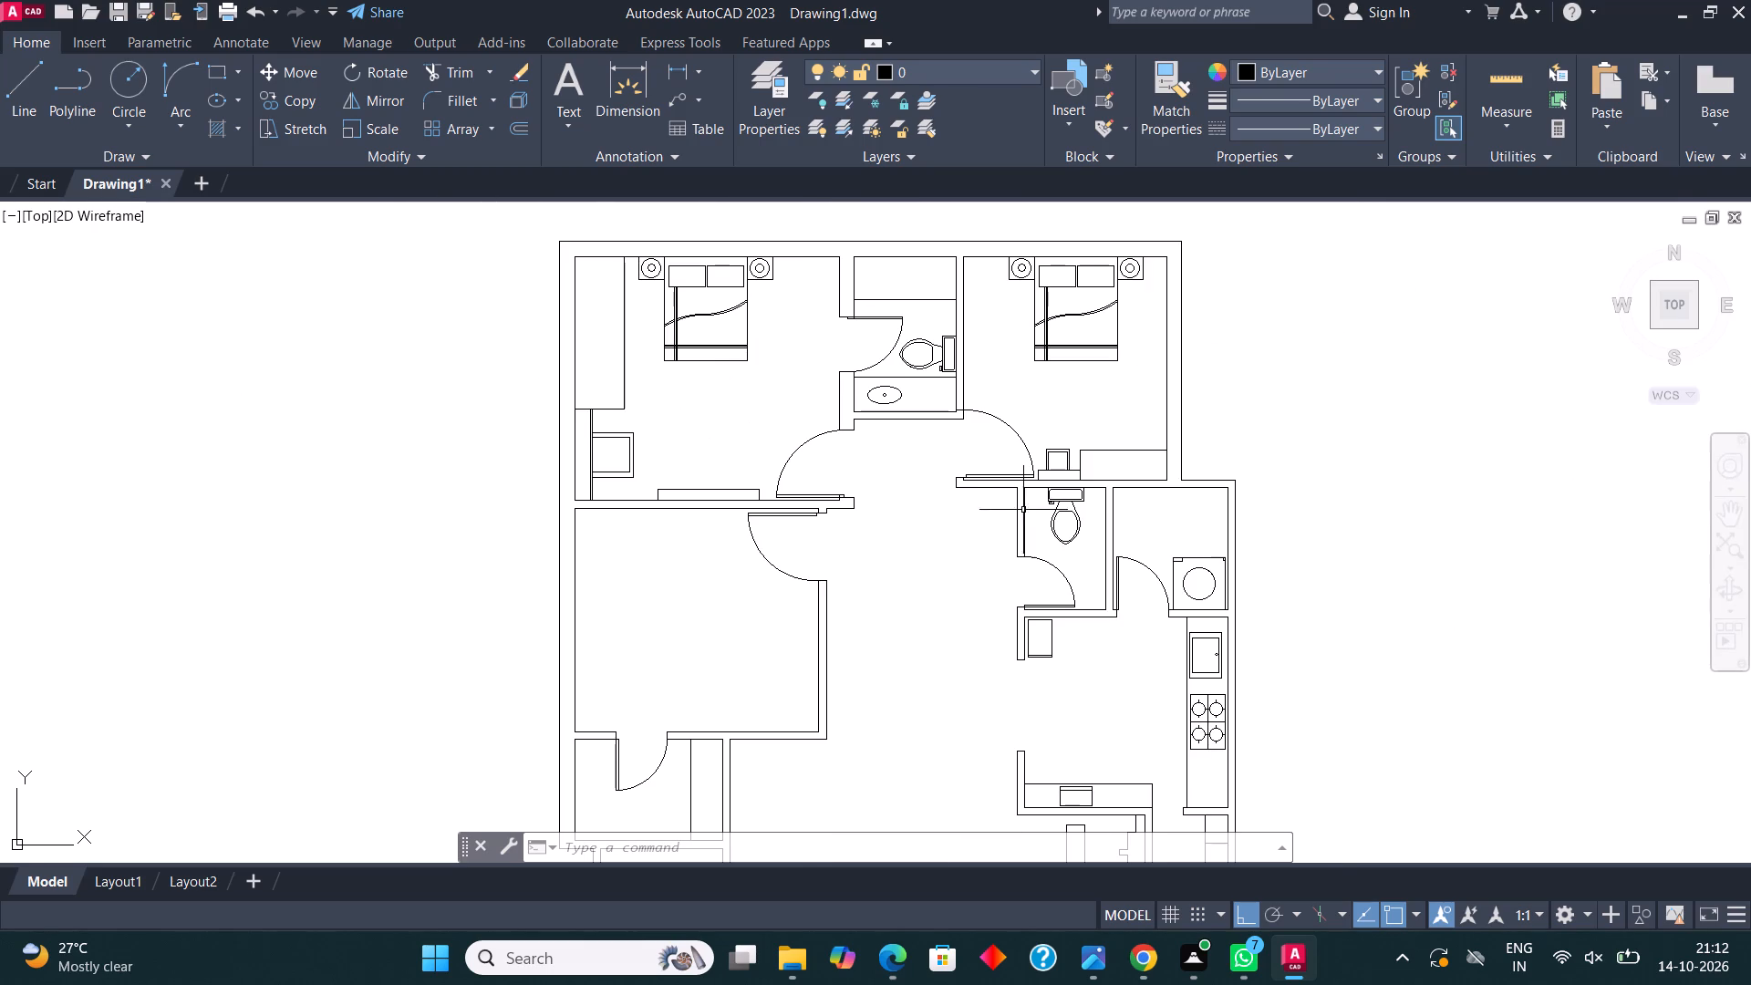
middle_click_drag(871, 606, 1086, 666)
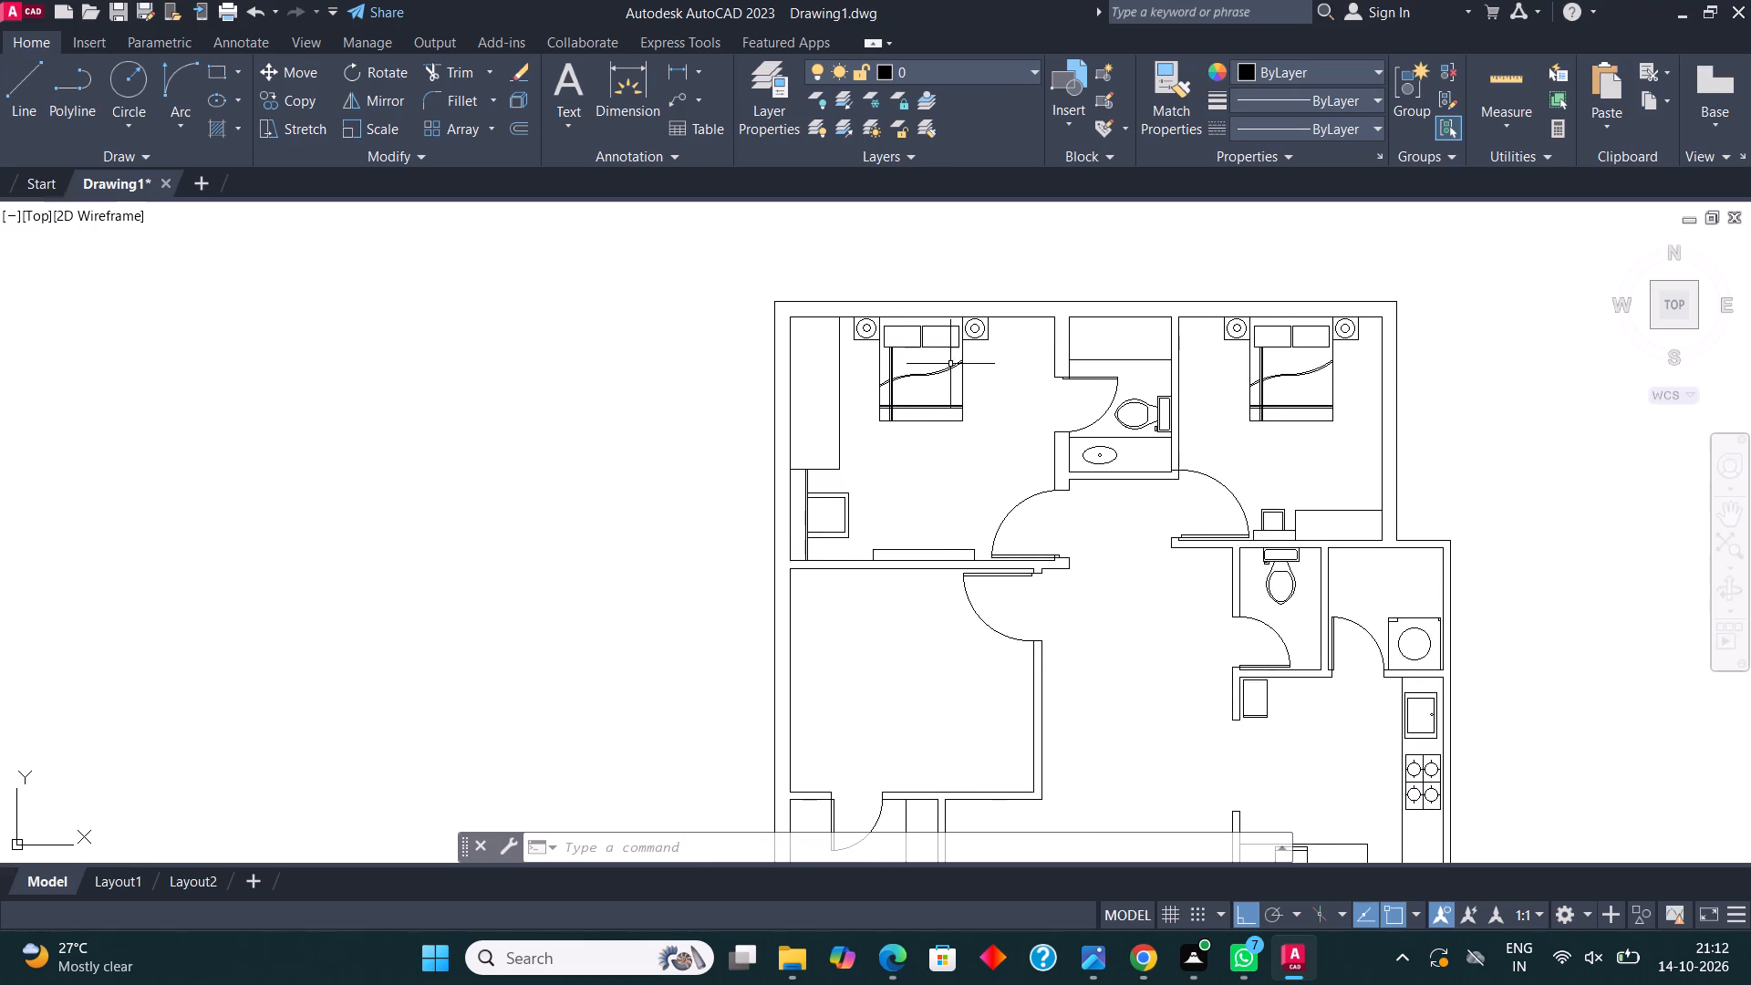
scroll(955, 361, "up", 1)
left_click_drag(979, 498, 974, 487)
left_click(802, 308)
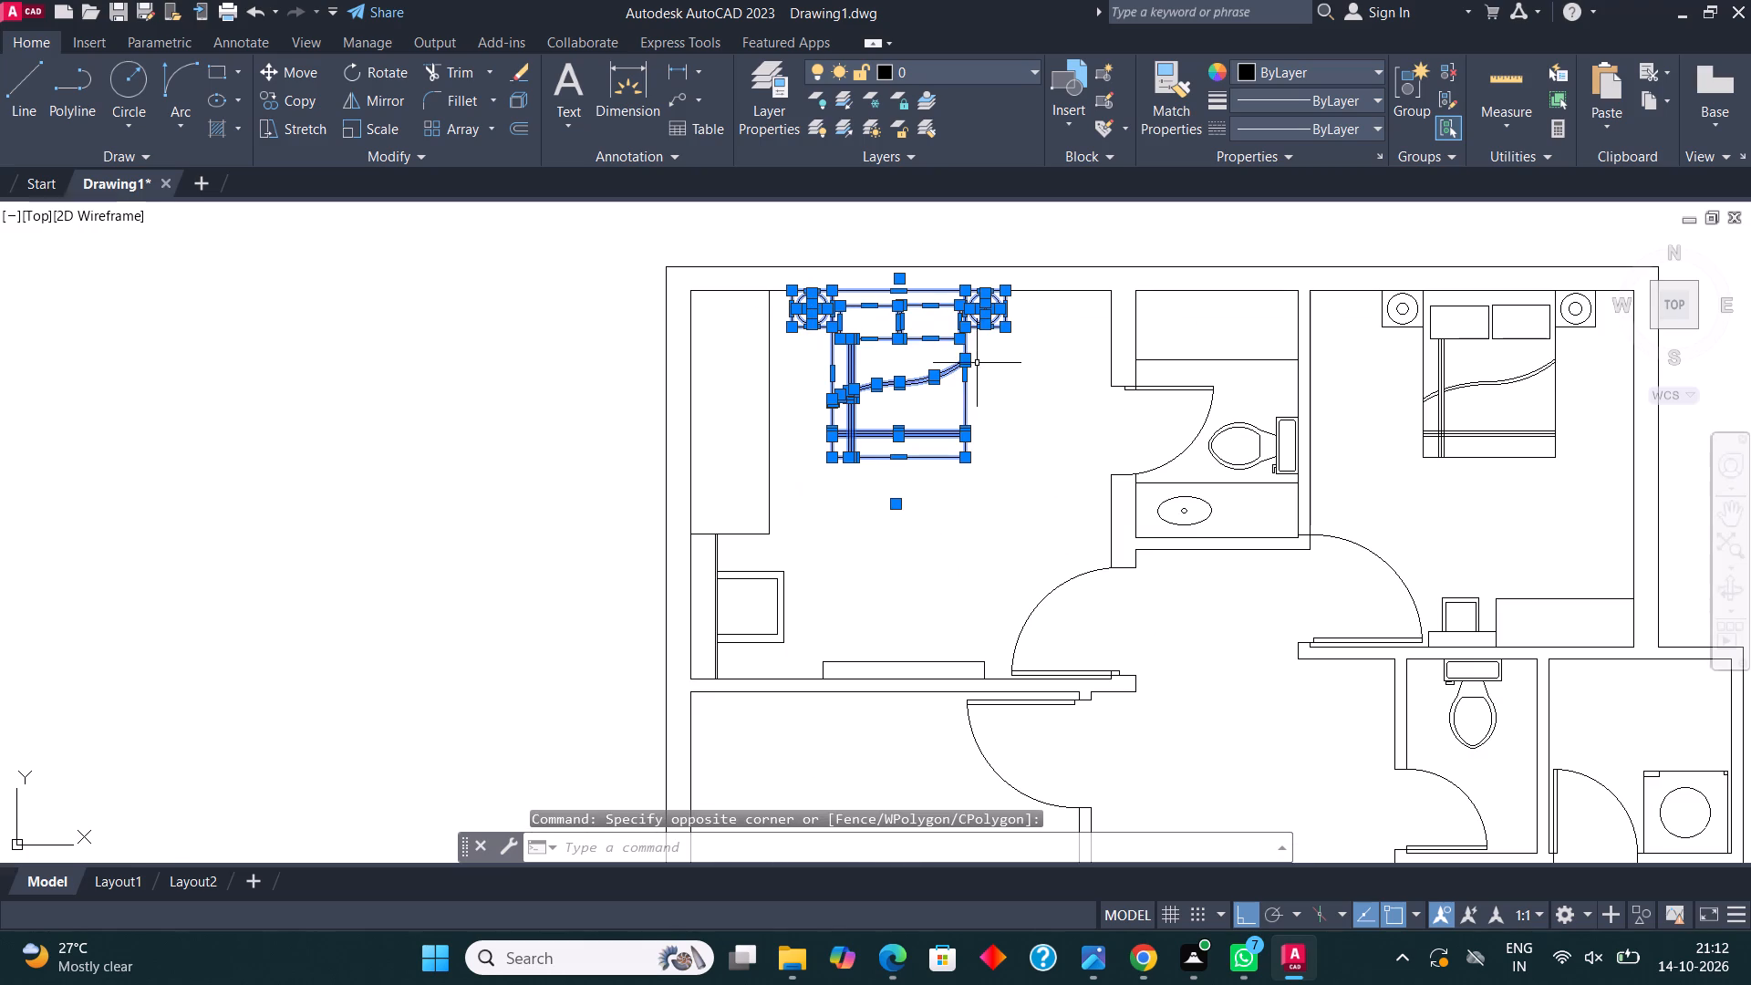
left_click(291, 66)
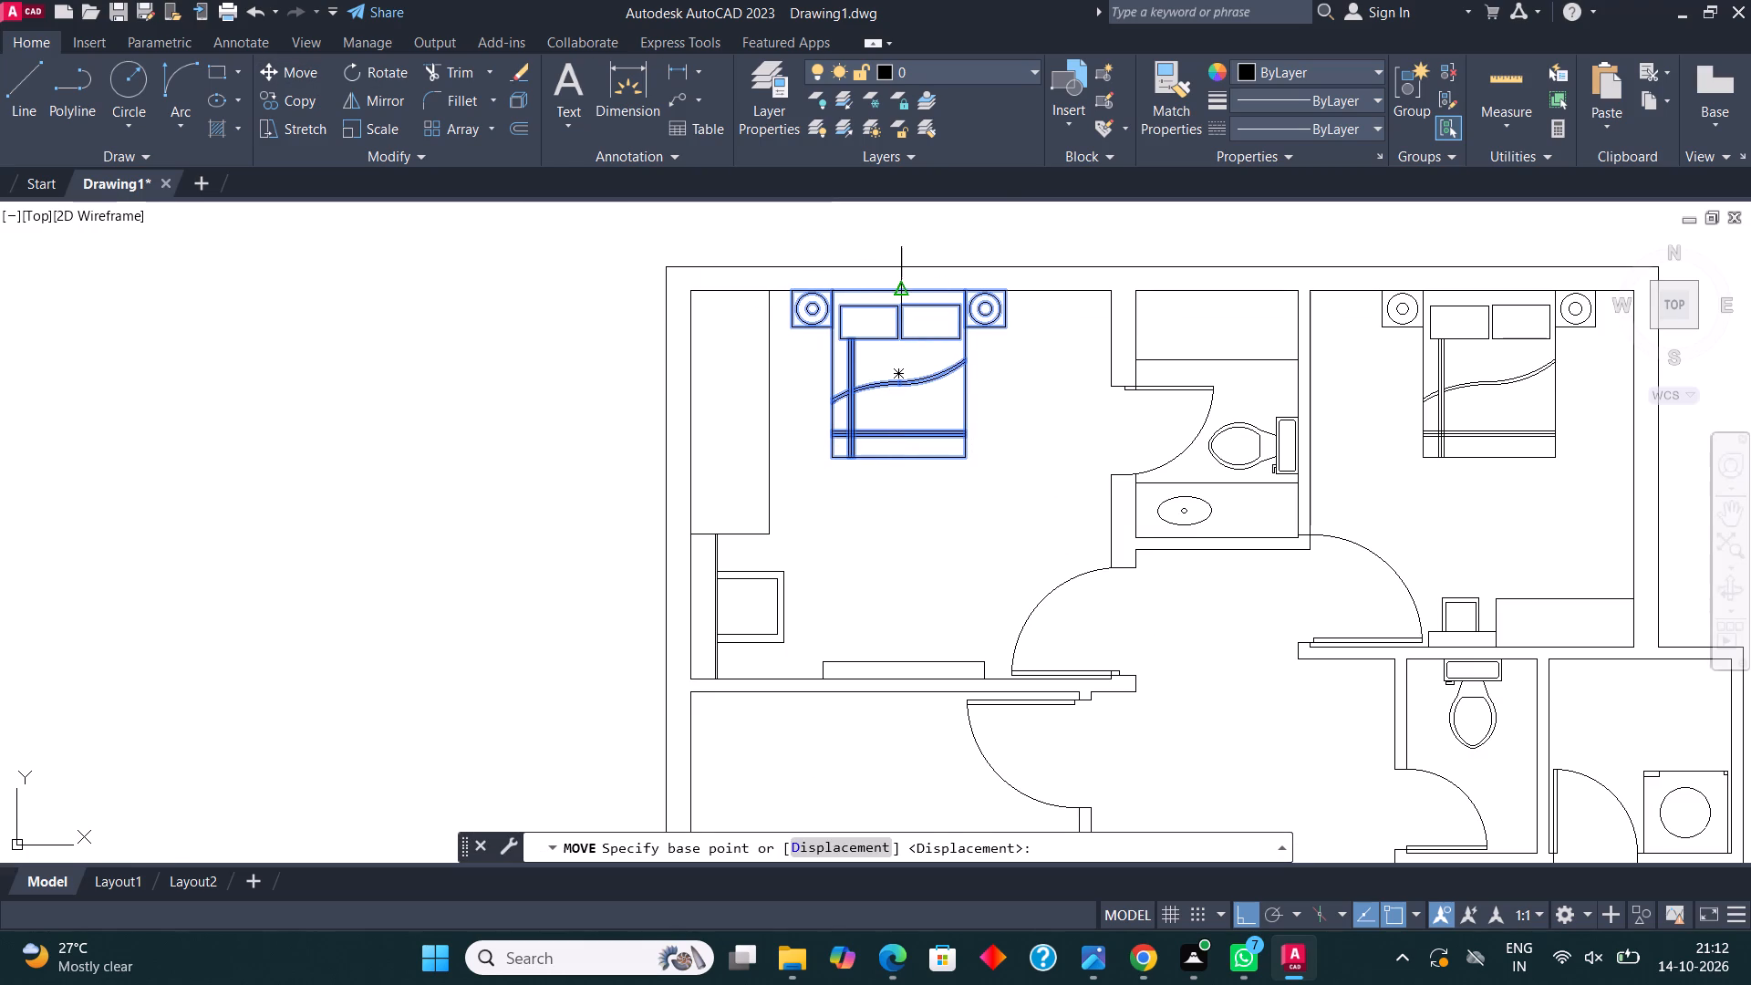
left_click(907, 285)
scroll(1010, 218, "down", 2)
scroll(947, 383, "up", 2)
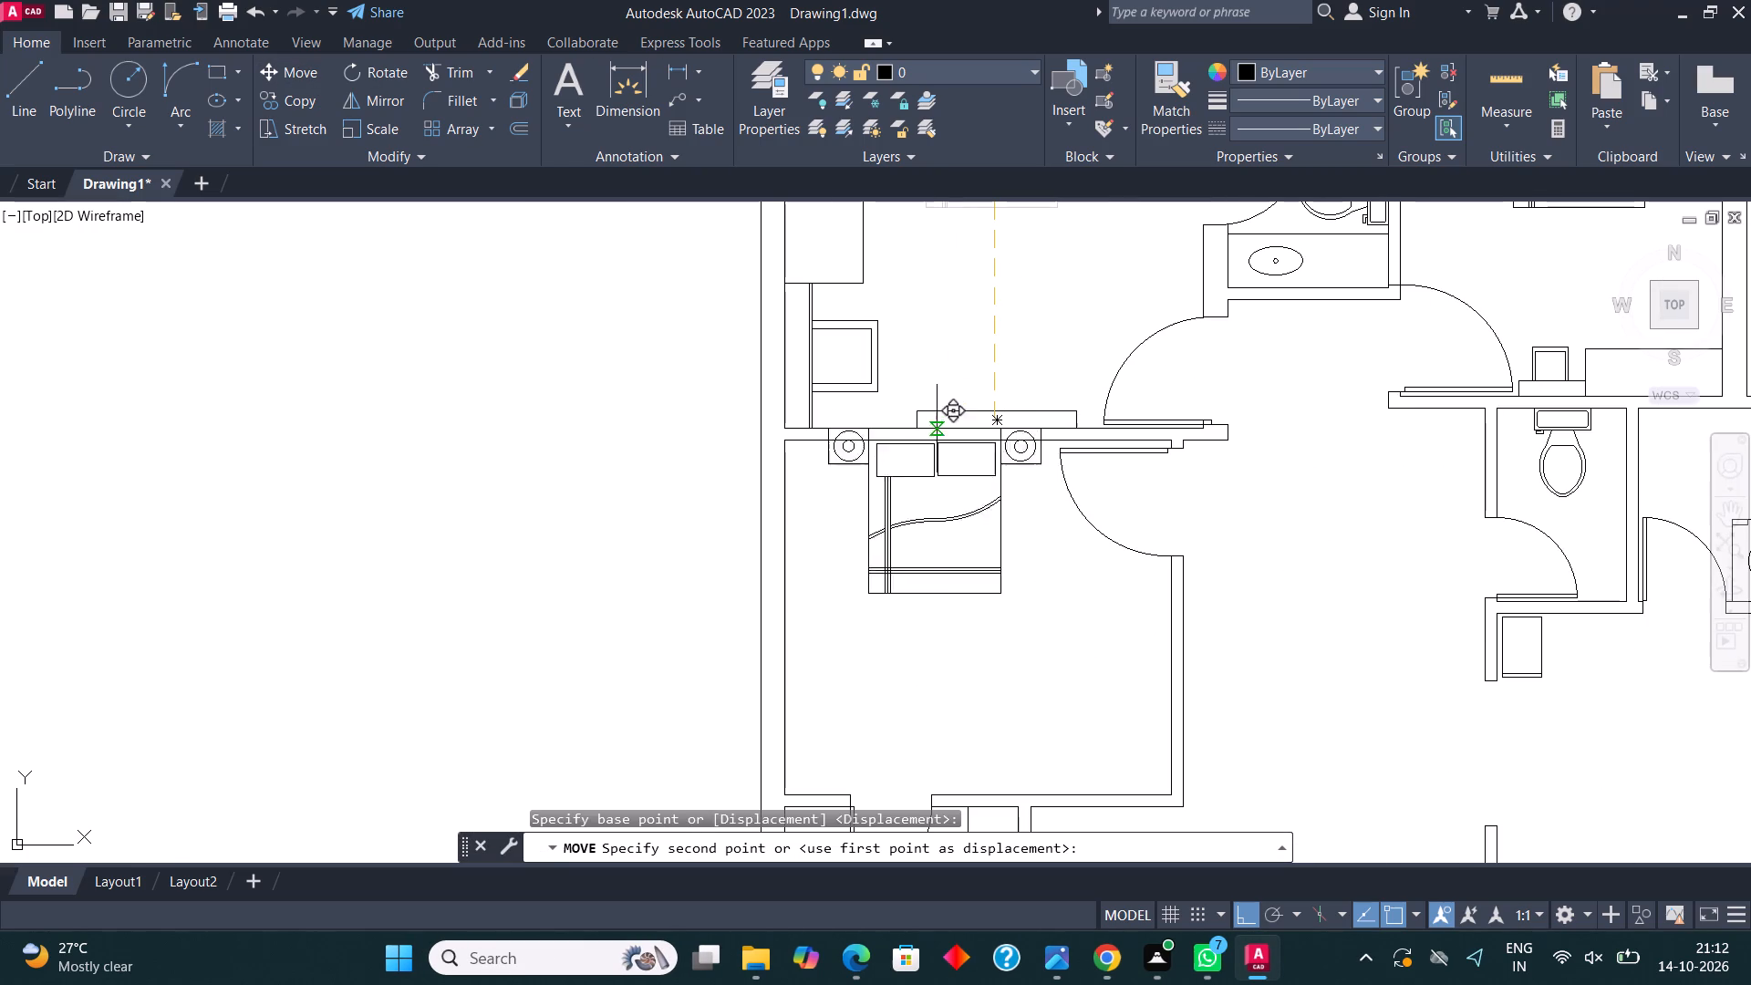
key("F8")
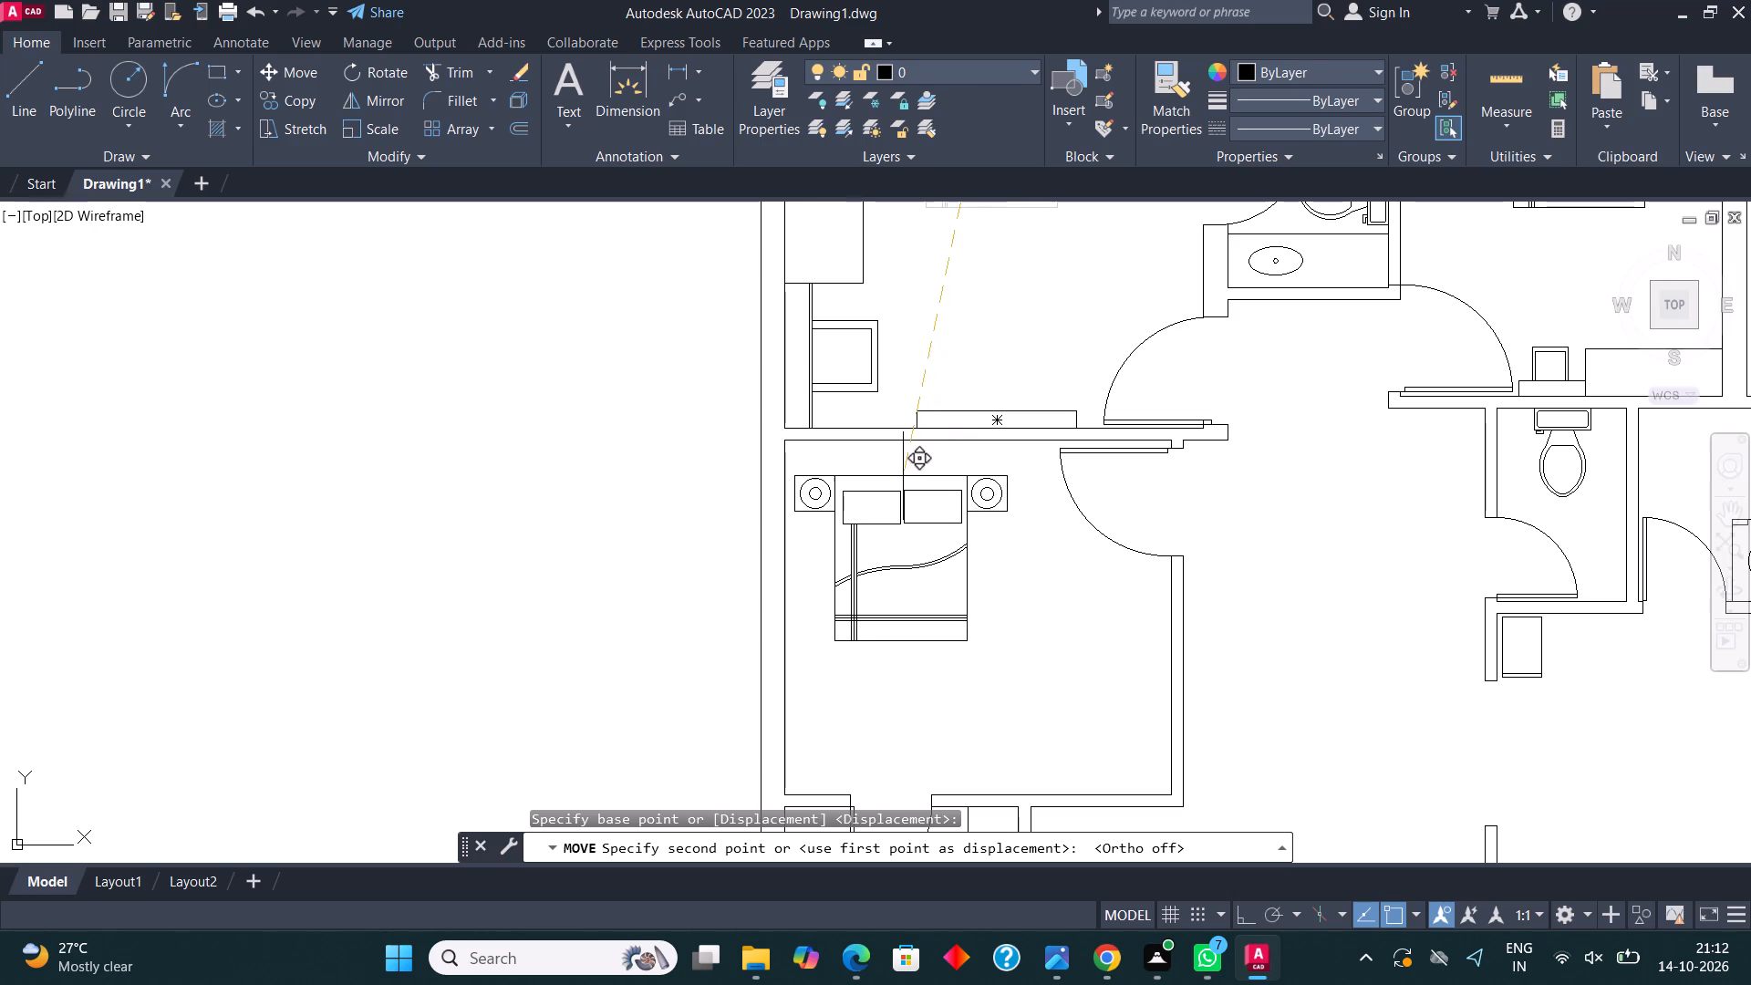
left_click(927, 441)
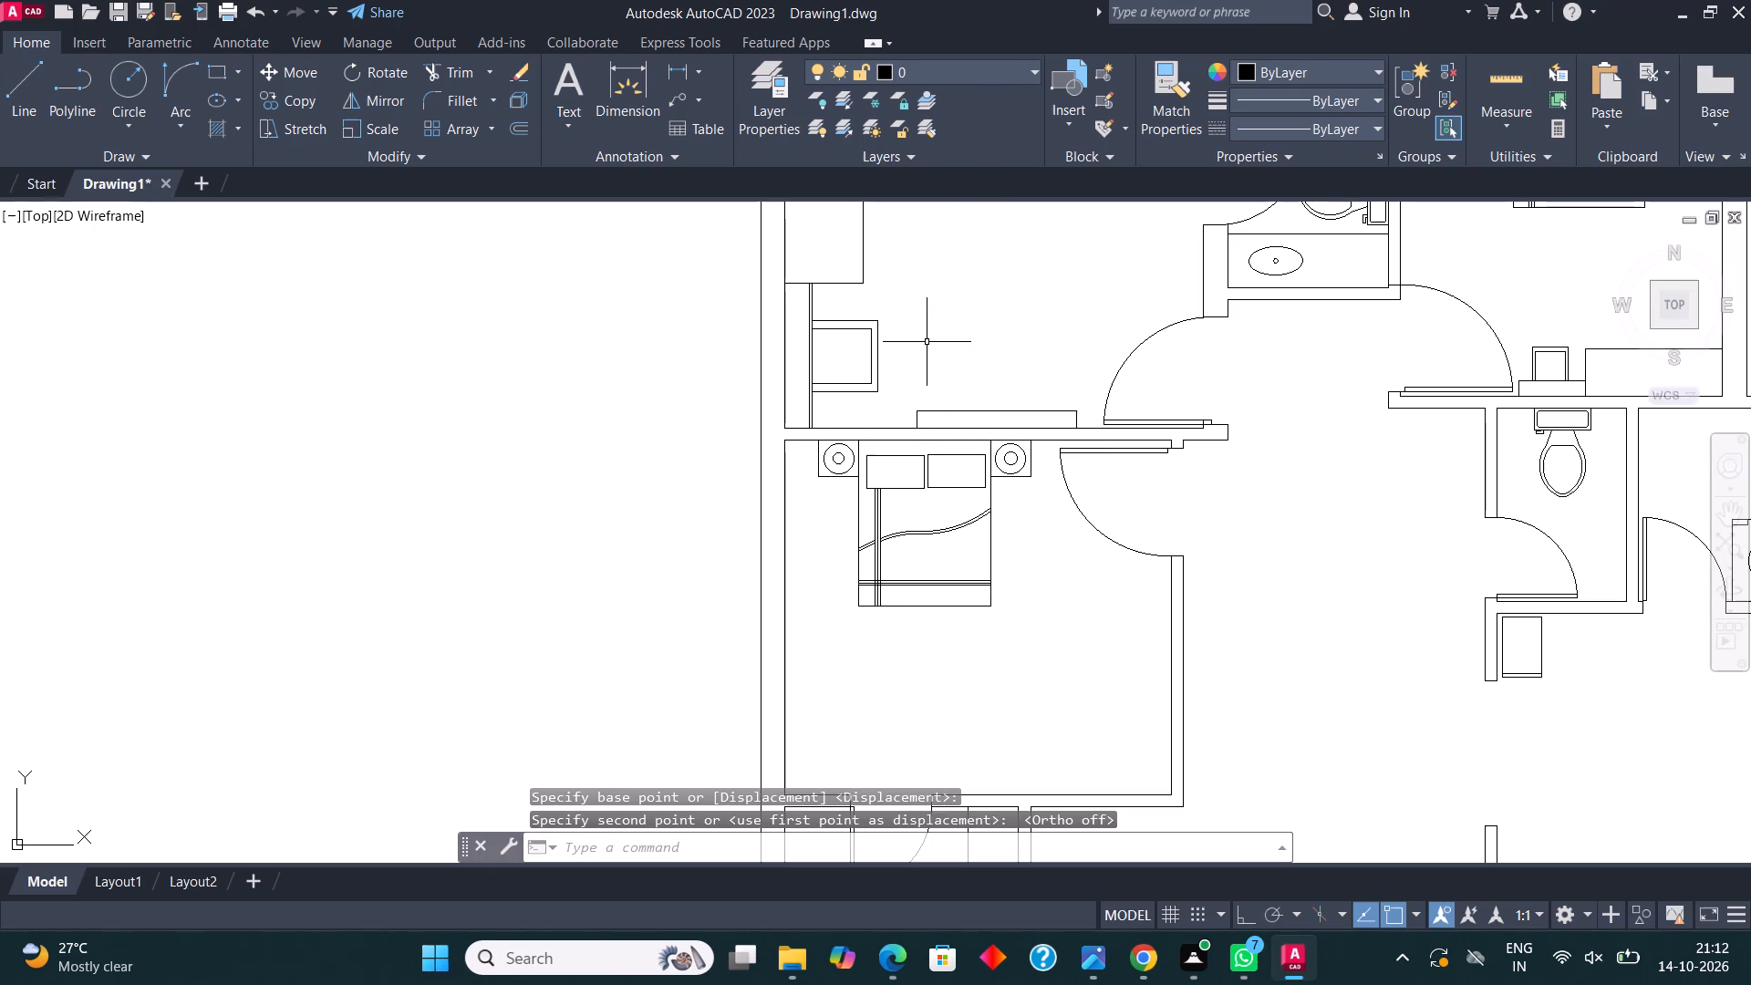
scroll(977, 441, "down", 2)
scroll(961, 364, "up", 2)
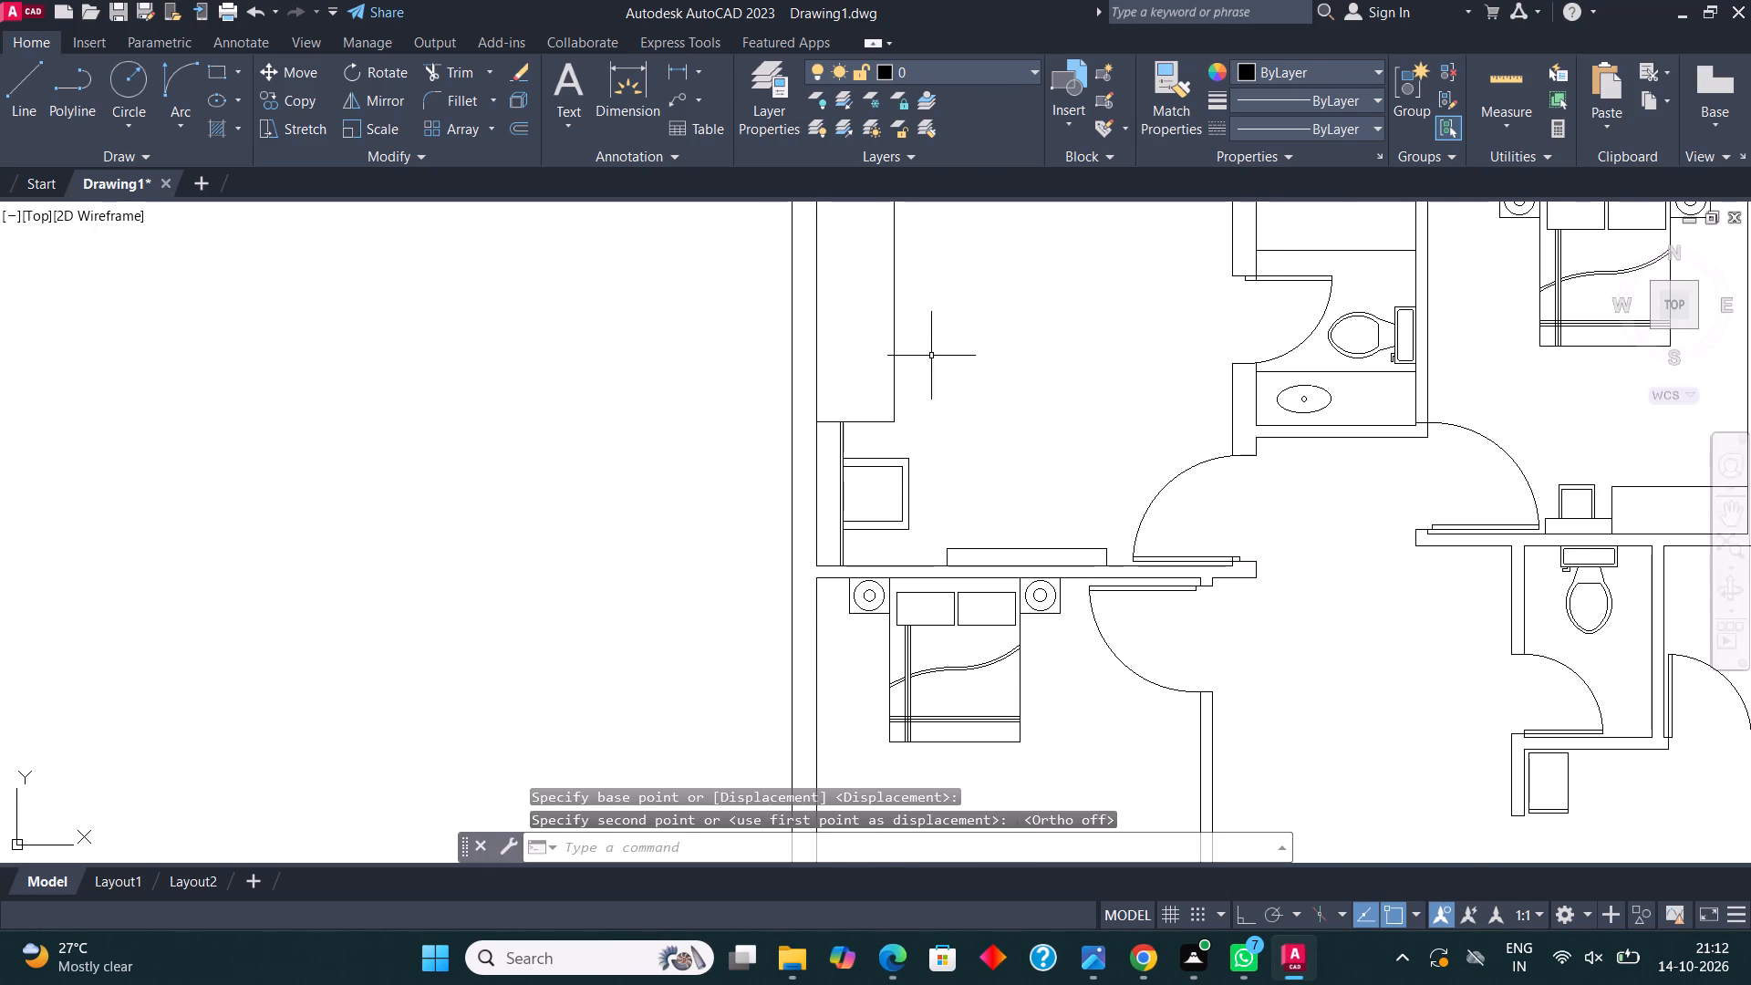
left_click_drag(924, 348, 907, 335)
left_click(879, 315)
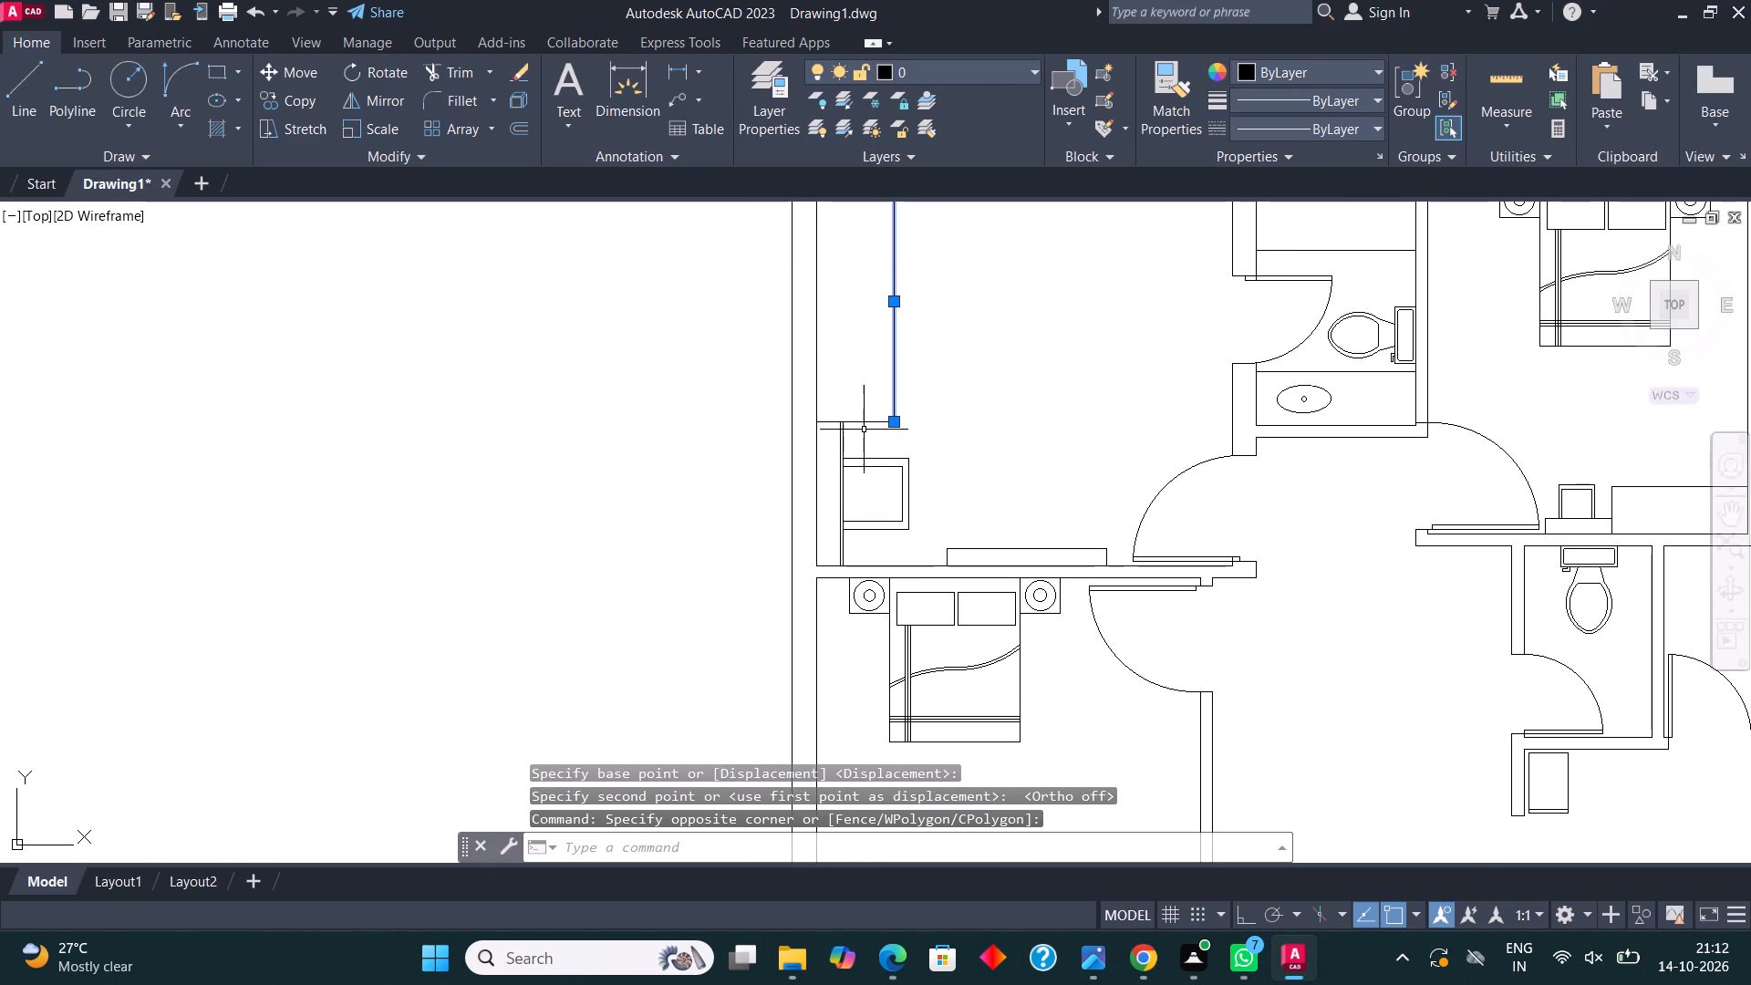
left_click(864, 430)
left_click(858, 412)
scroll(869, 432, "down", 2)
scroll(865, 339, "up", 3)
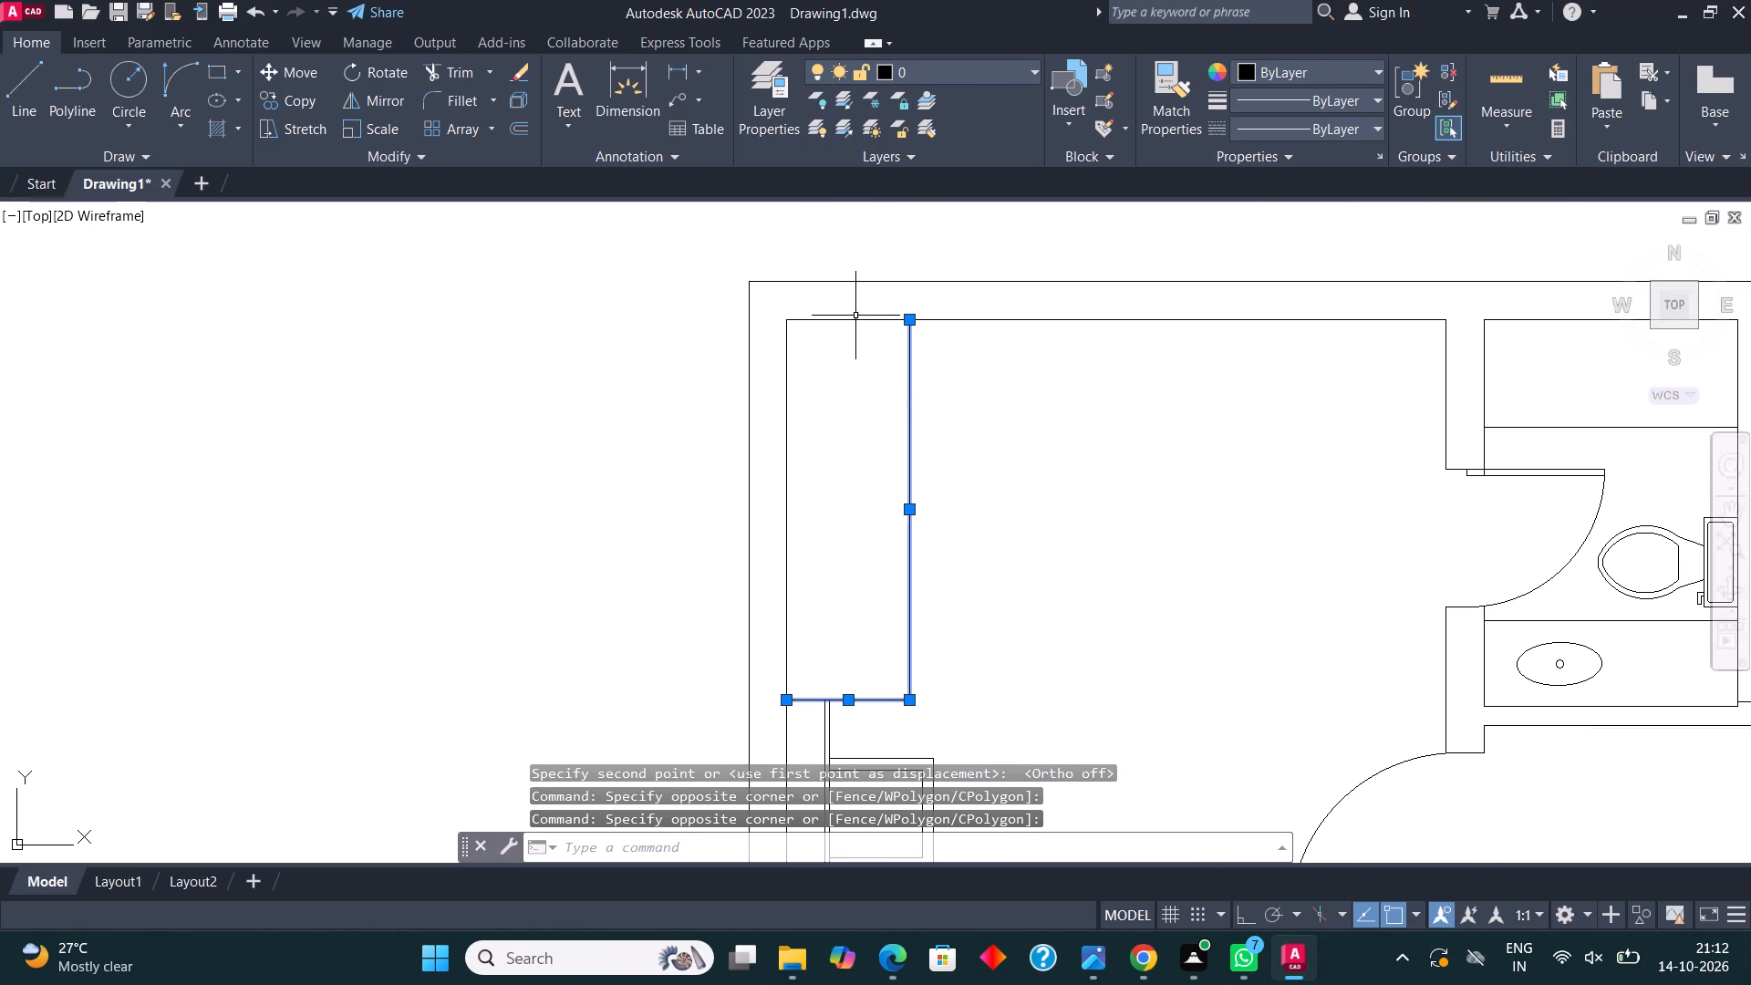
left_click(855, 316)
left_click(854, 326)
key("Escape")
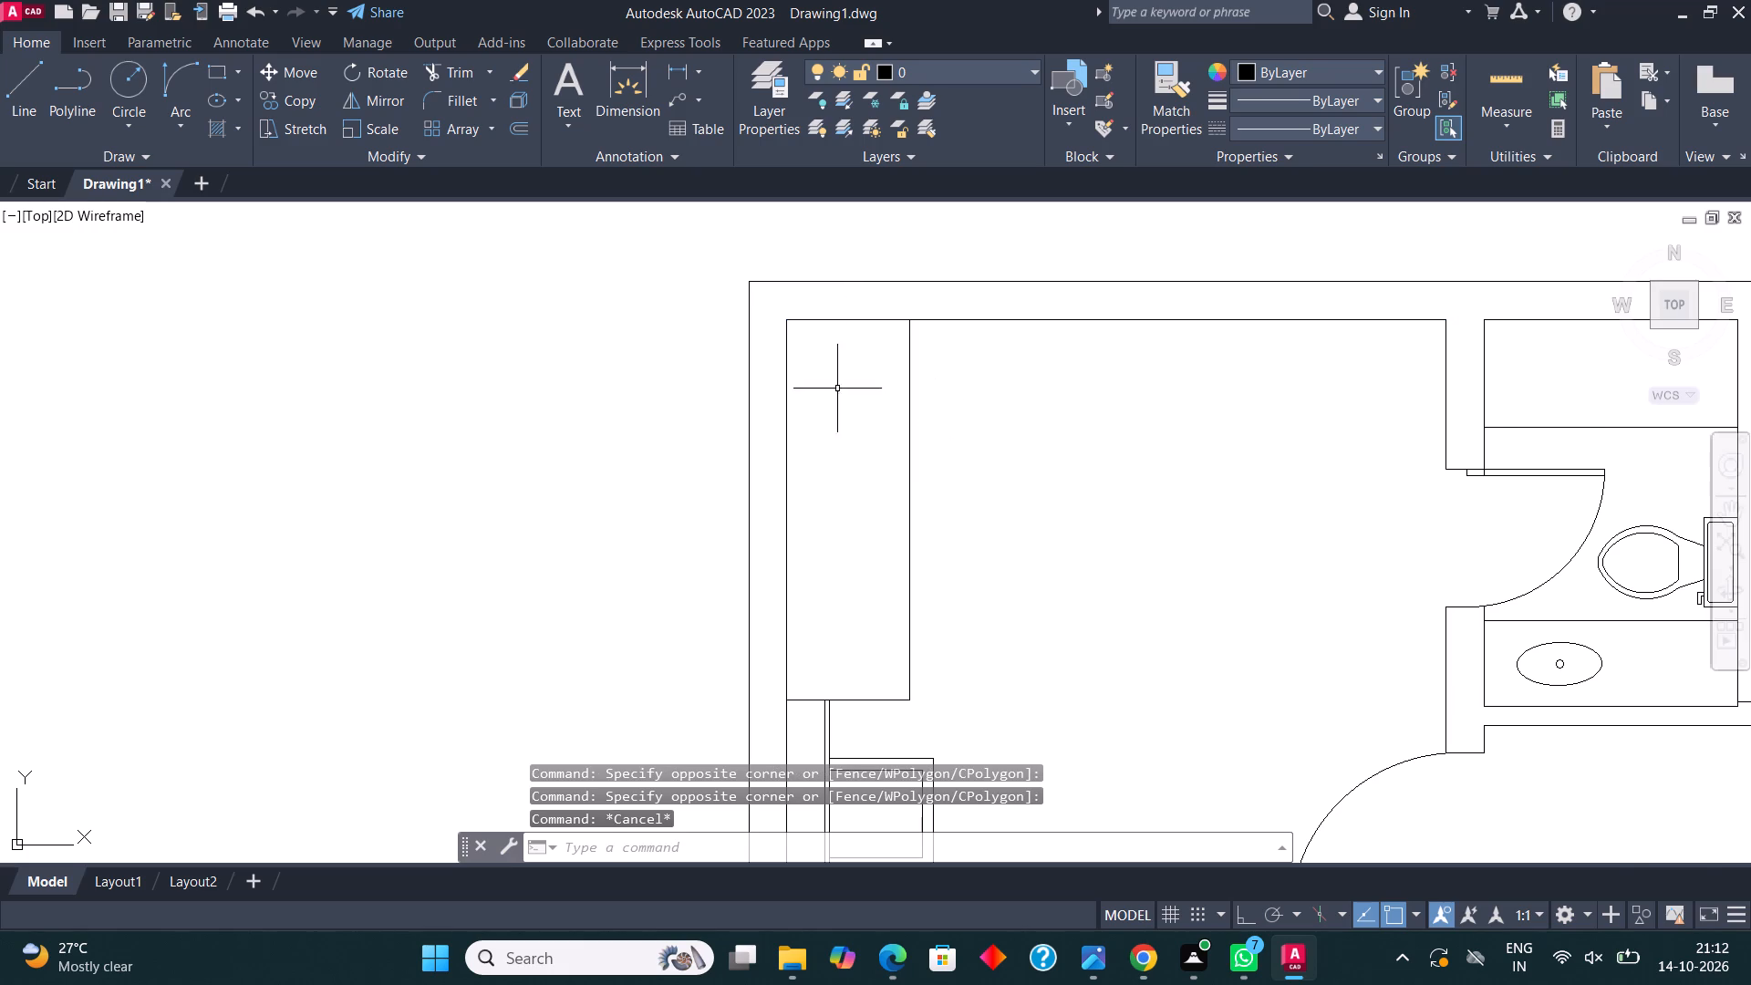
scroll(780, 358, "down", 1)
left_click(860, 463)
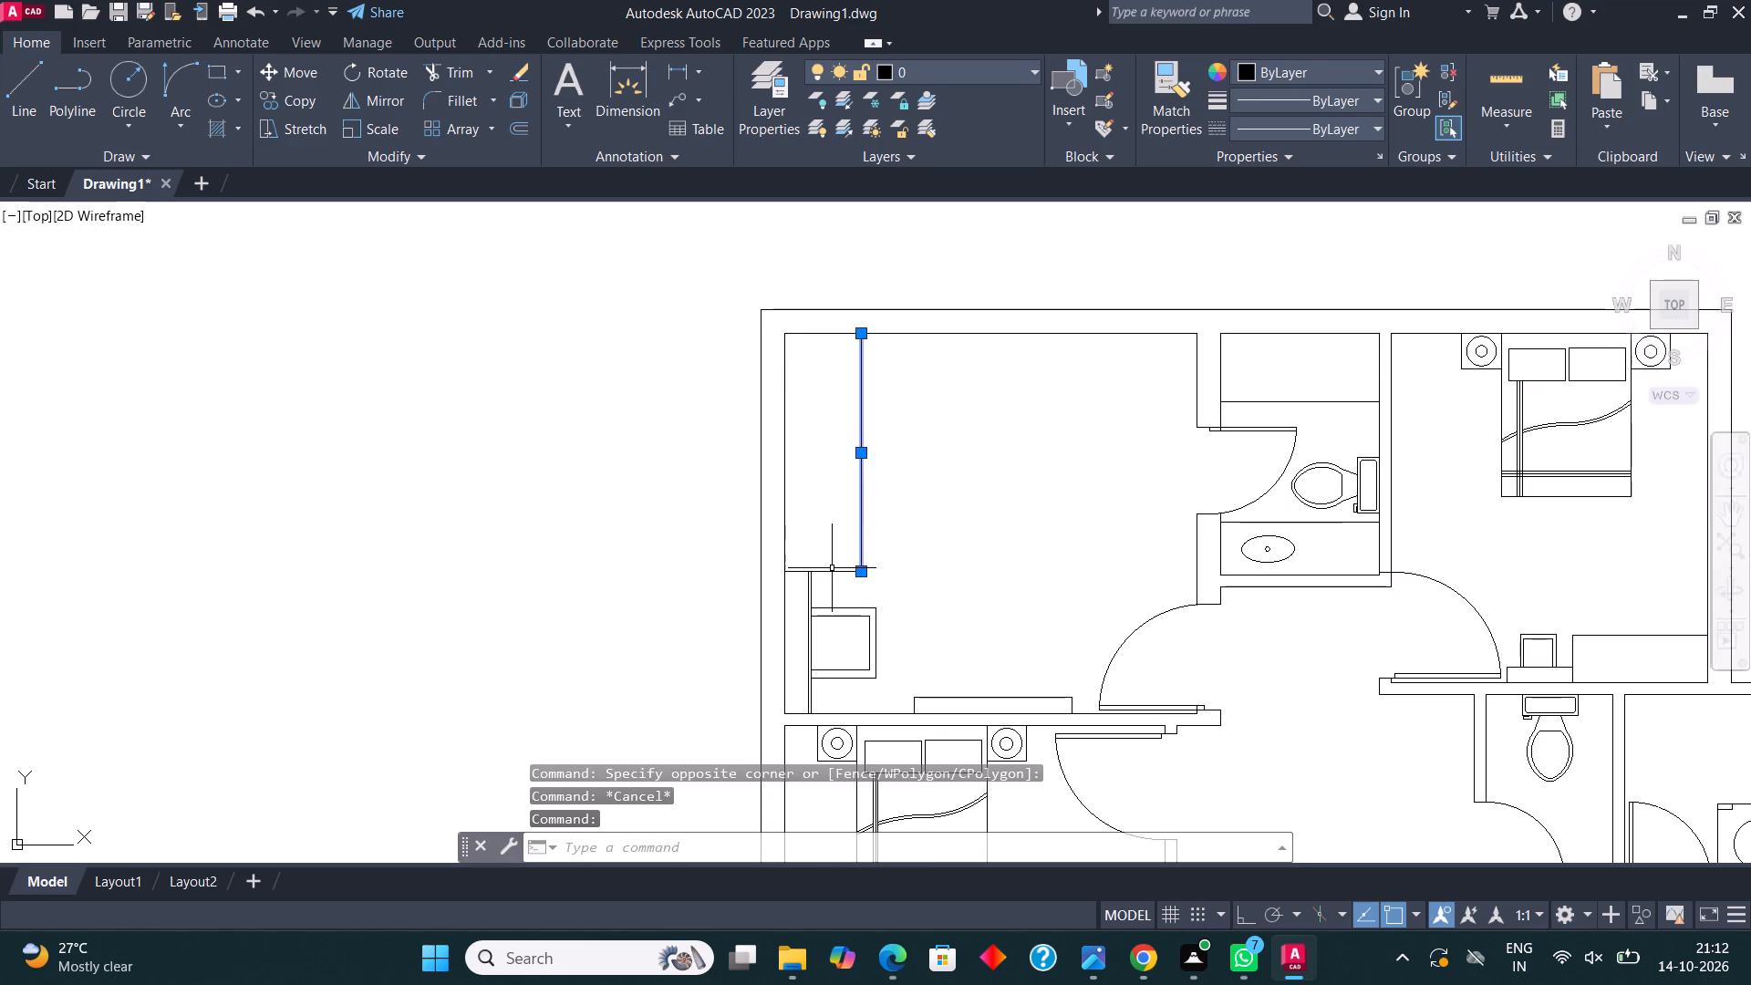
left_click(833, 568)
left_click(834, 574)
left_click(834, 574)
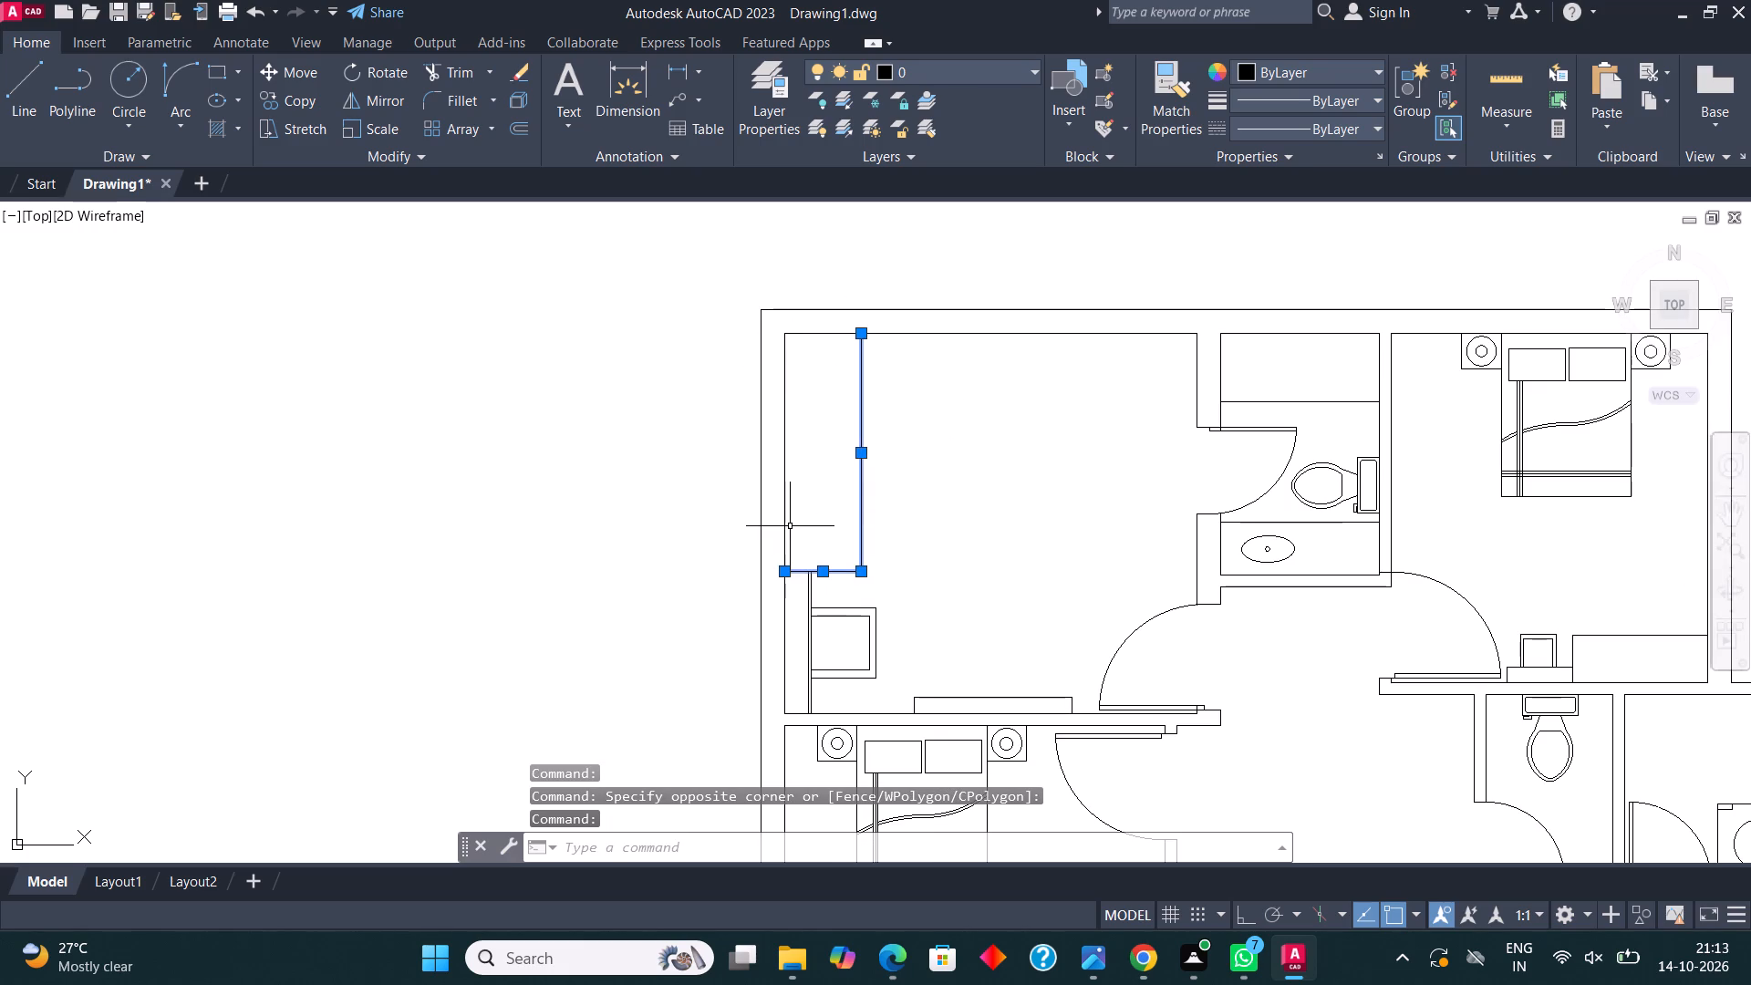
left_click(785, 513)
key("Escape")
Draw an upright wardrobe rectangle along the lower-left bedroom's right wall, from just below the door opening down to the lower wall.
scroll(791, 416, "down", 2)
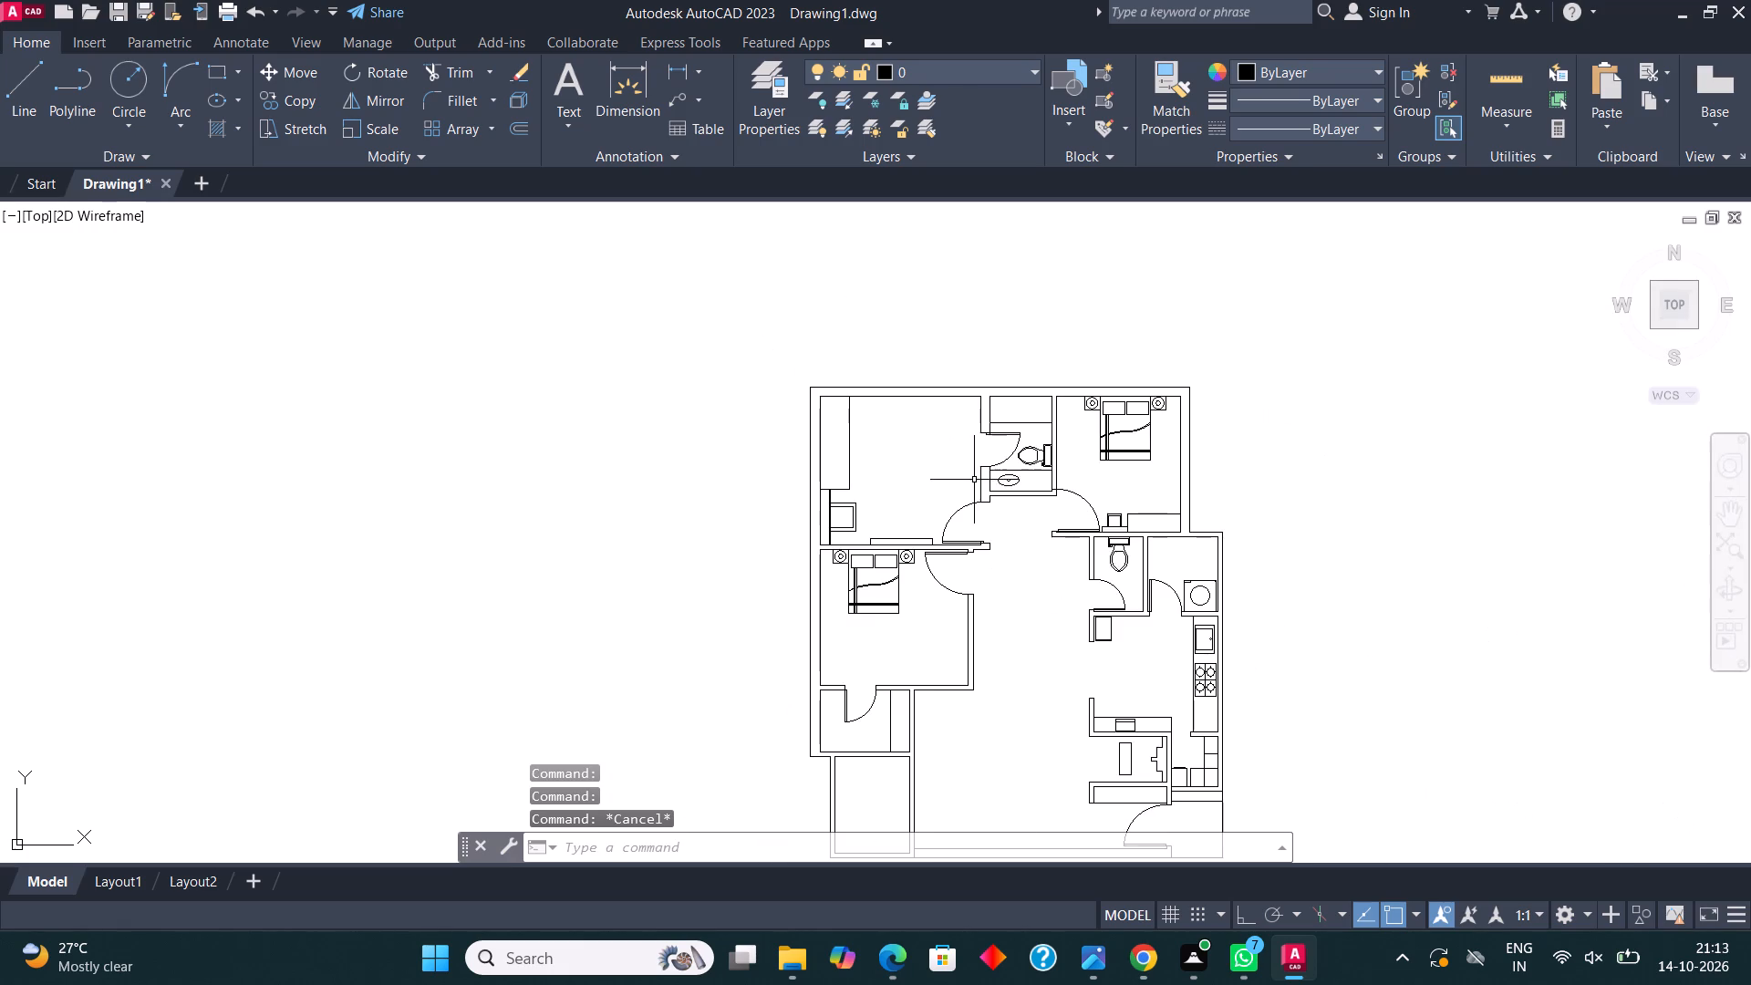
middle_click_drag(964, 477, 703, 399)
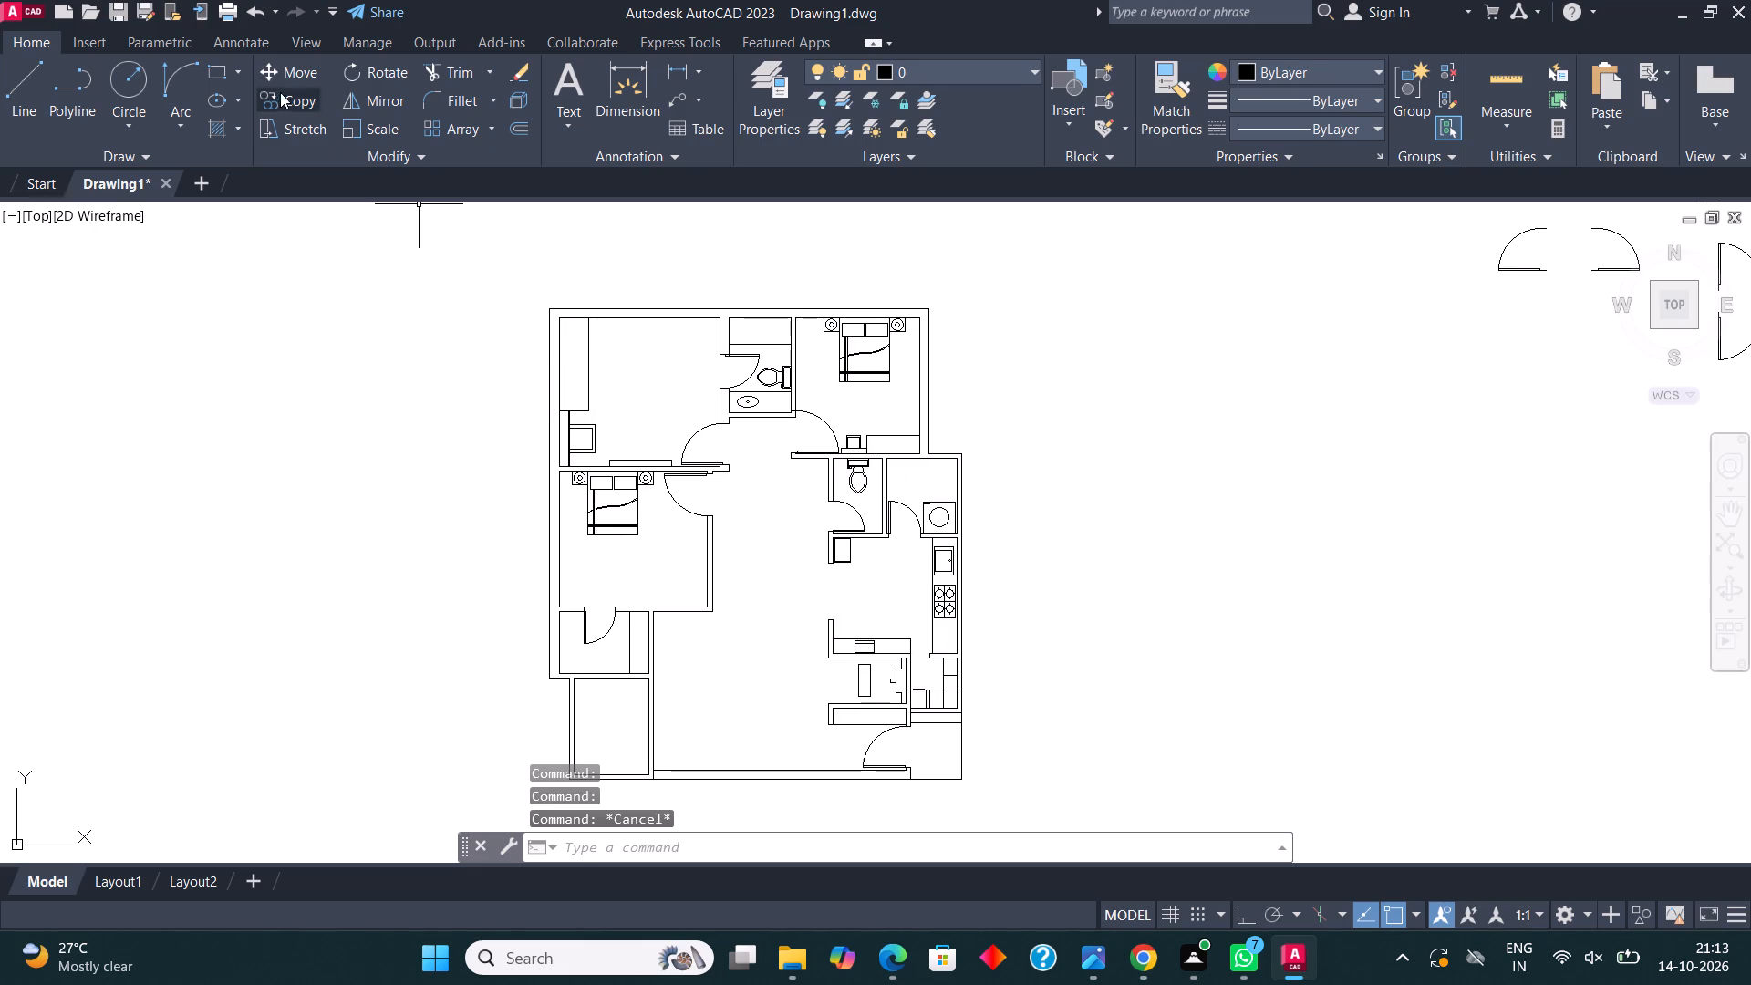
left_click(214, 64)
middle_click_drag(545, 463, 656, 491)
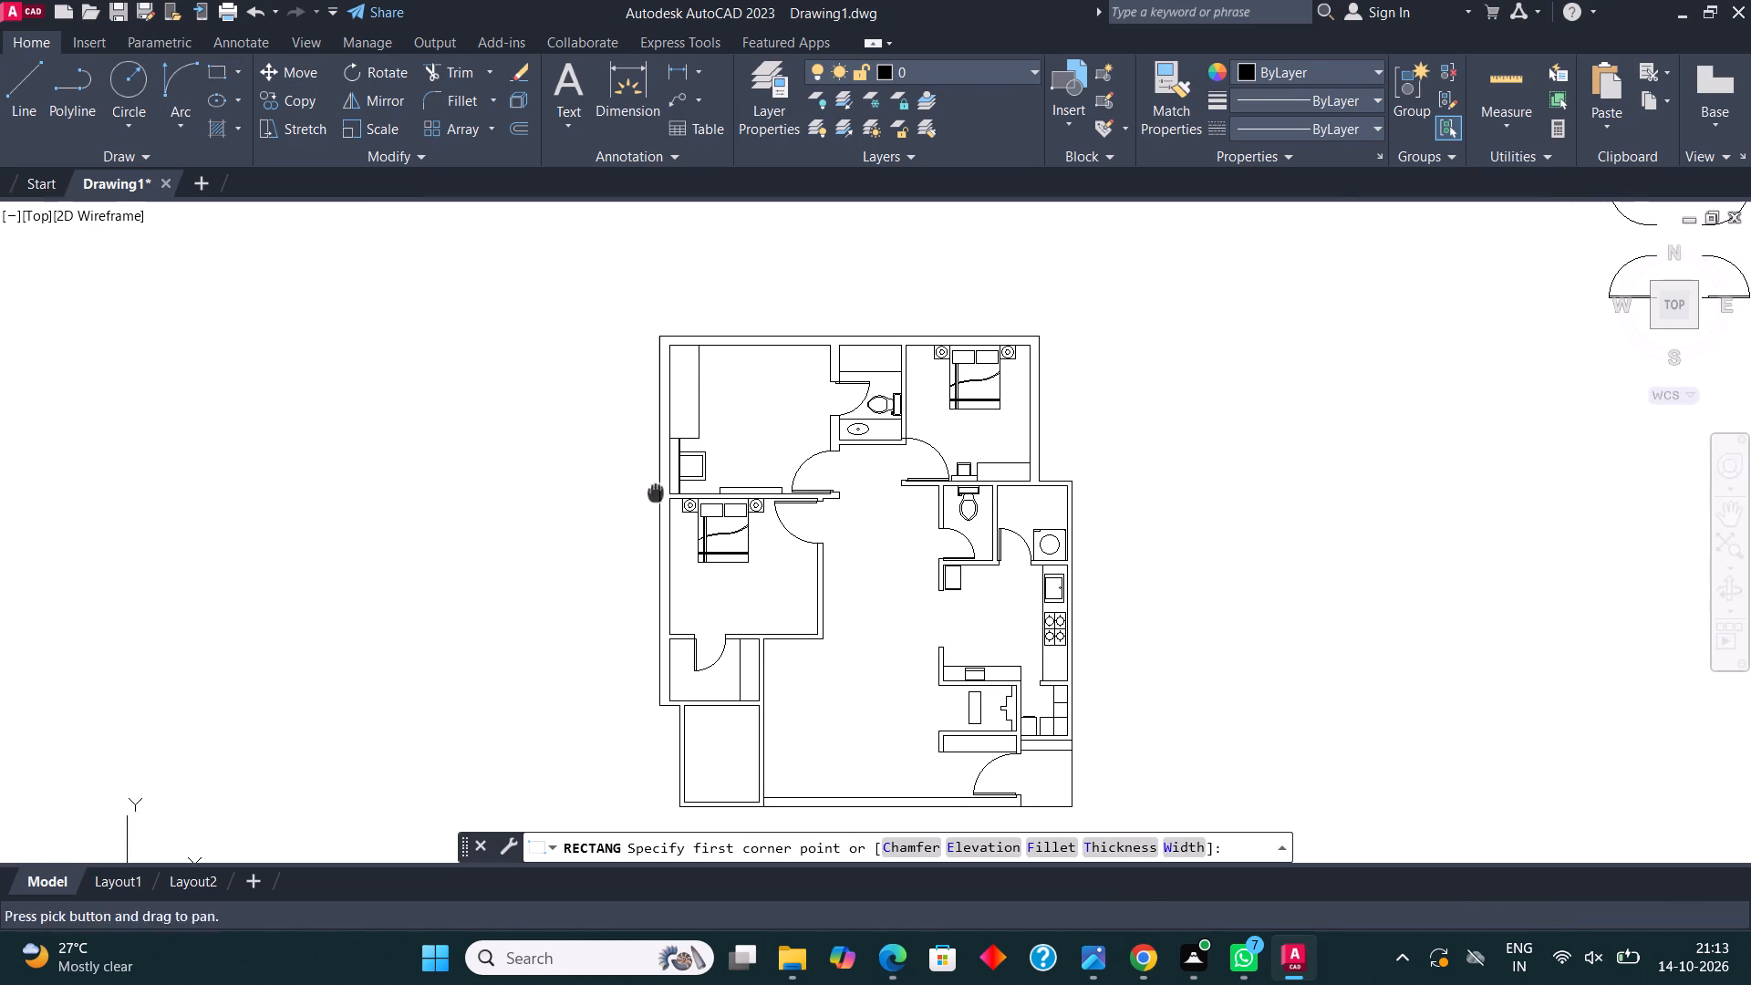
scroll(841, 554, "up", 3)
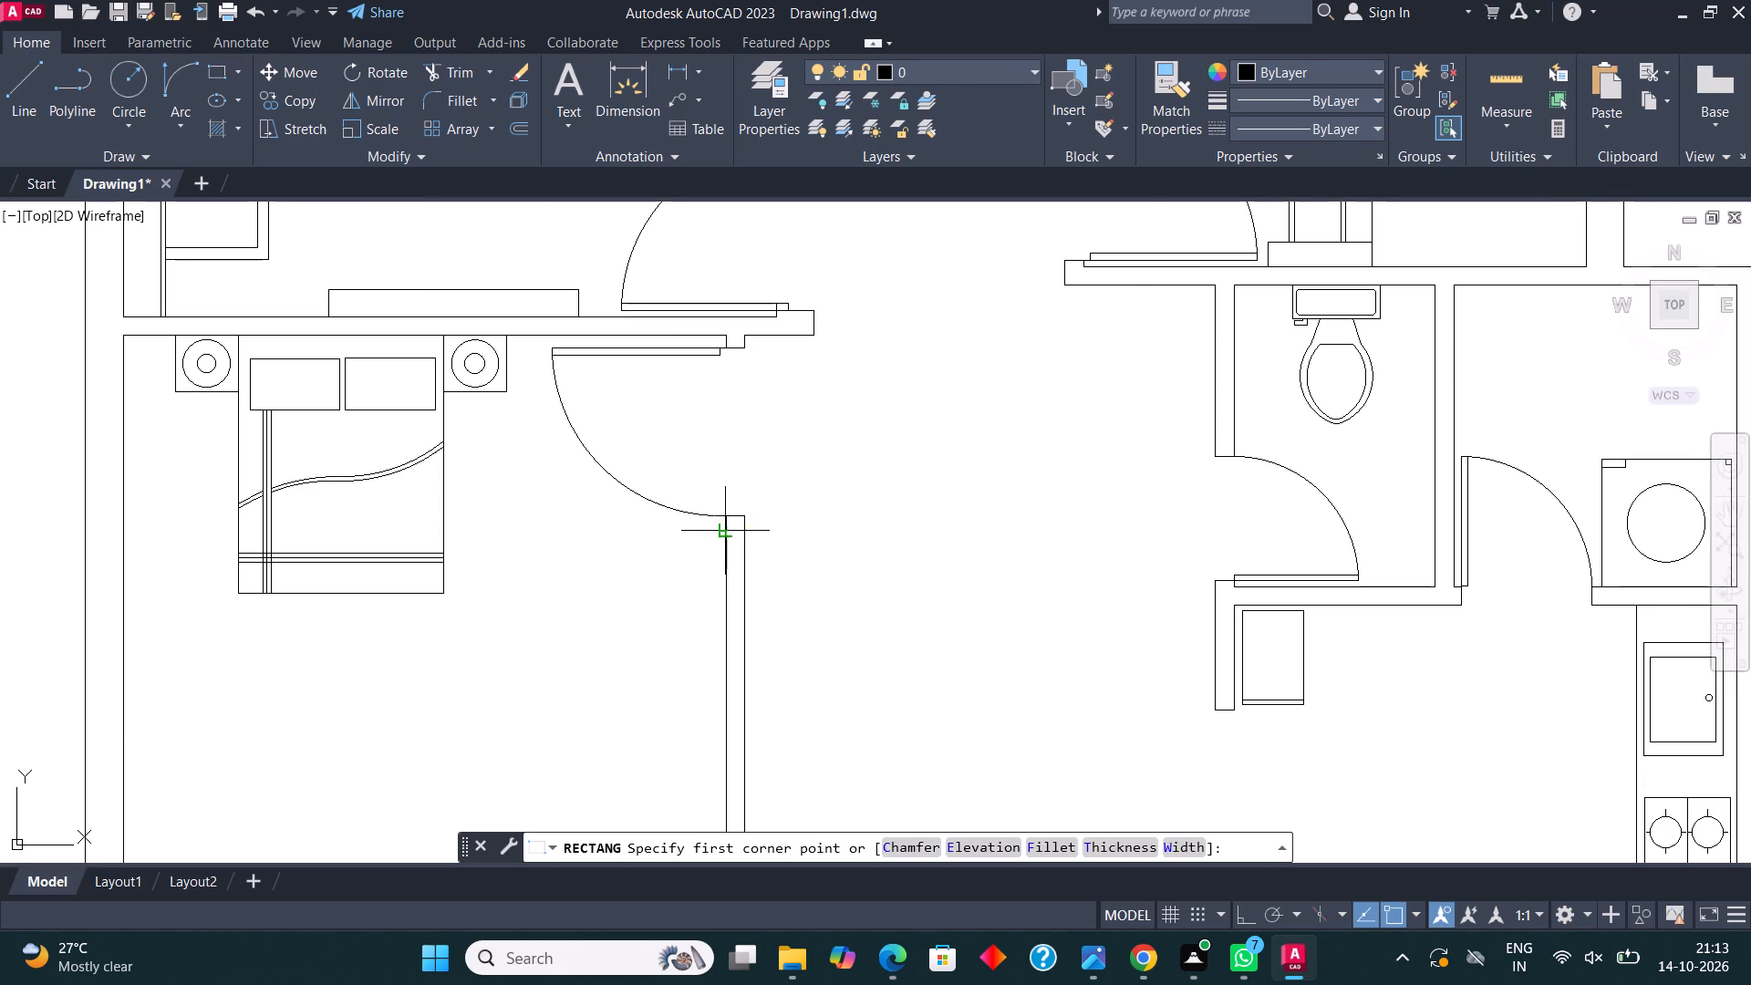
left_click(725, 531)
scroll(743, 487, "down", 2)
scroll(712, 647, "up", 2)
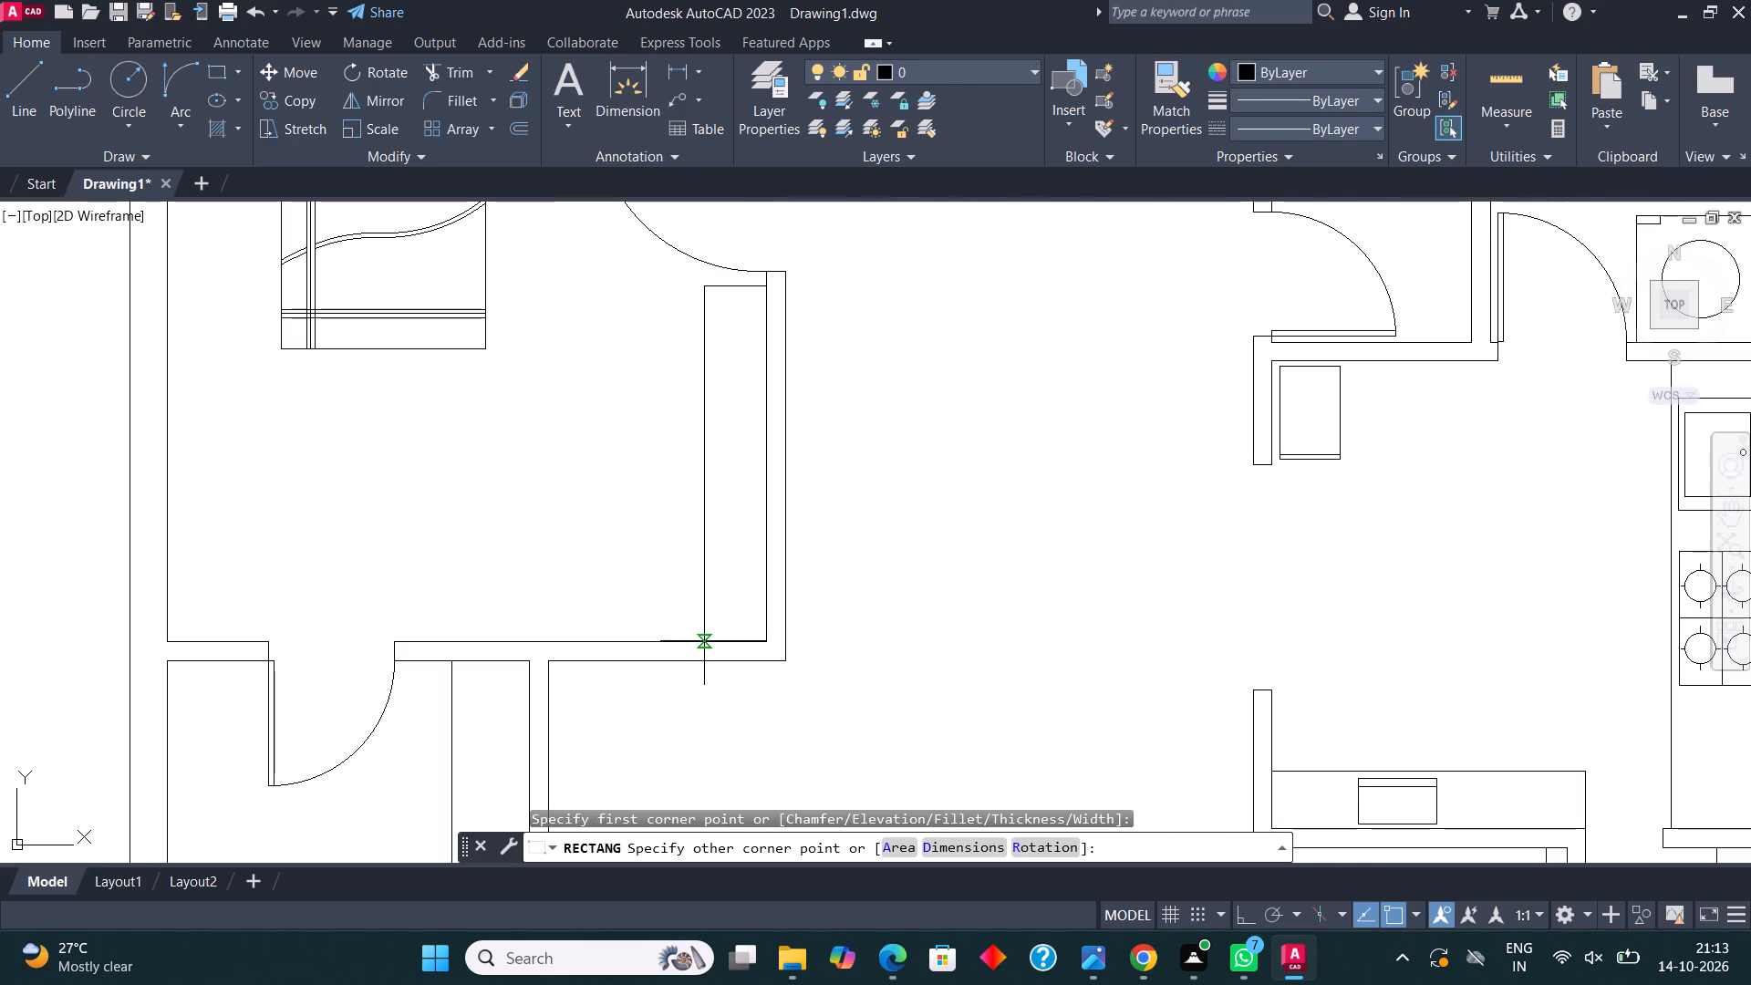
left_click(677, 644)
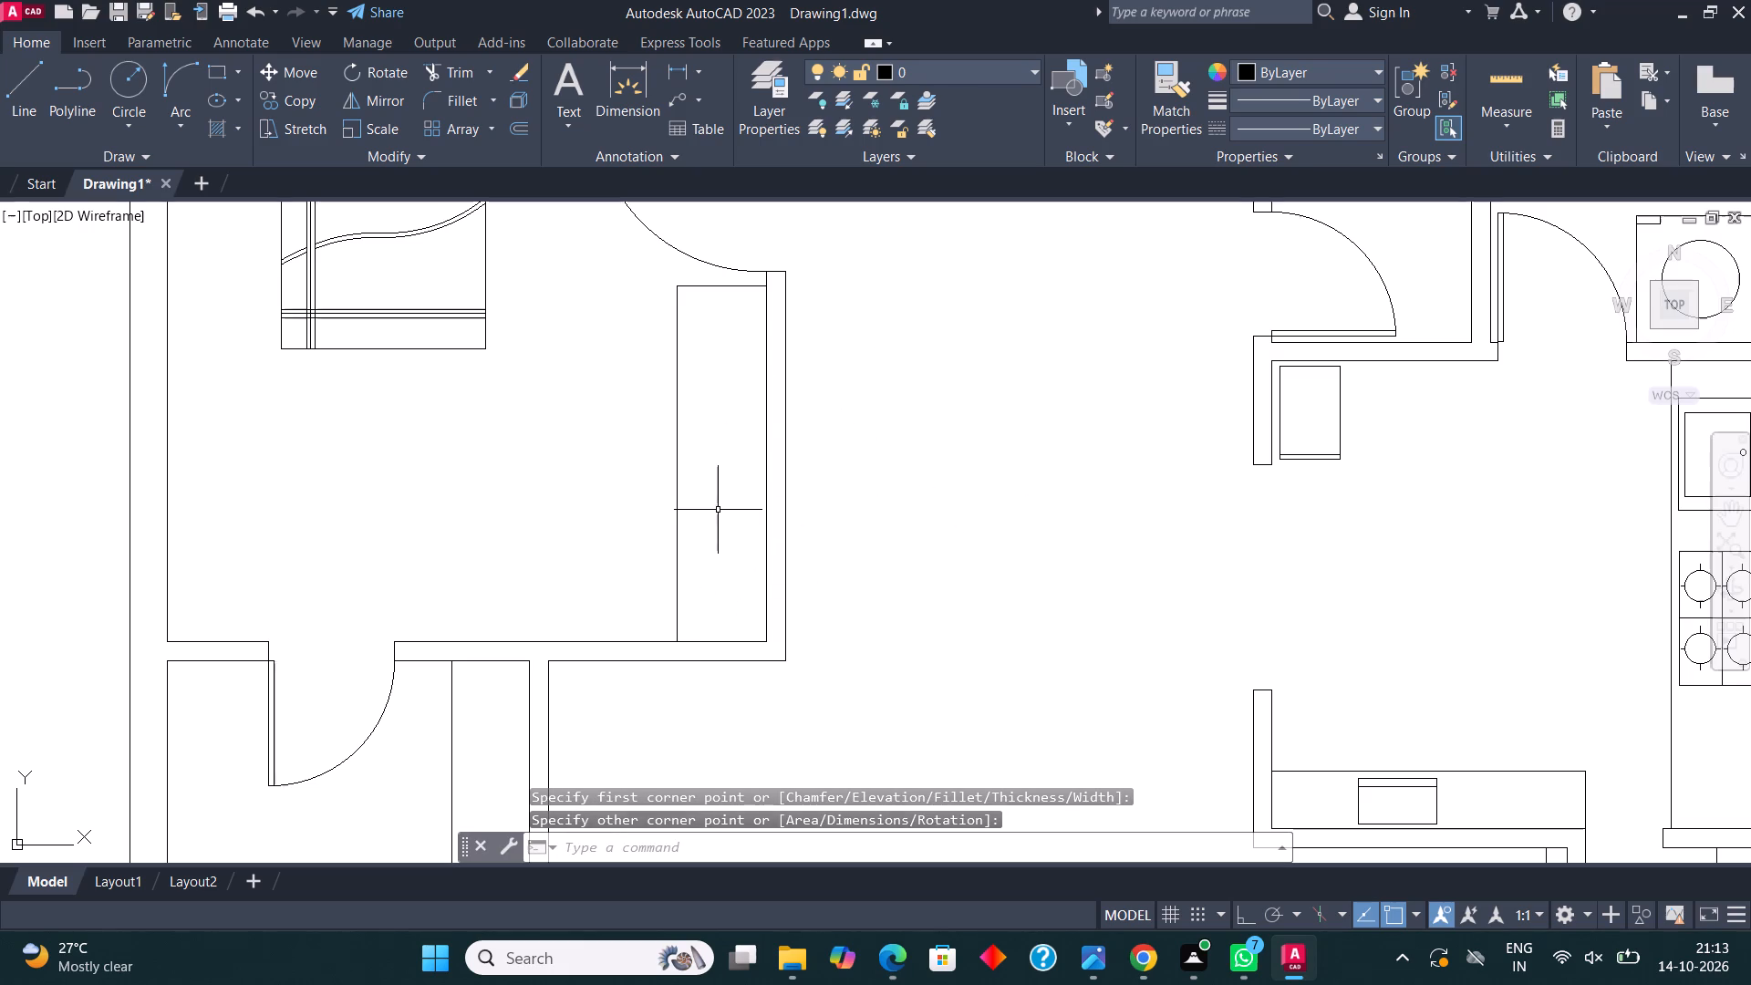
Copy the double-outlined square with its thin base rectangle from the upper-right bedroom to the lower-left bedroom's lower wall, beside the wardrobe rectangle.
scroll(746, 551, "down", 2)
middle_click_drag(636, 419, 720, 465)
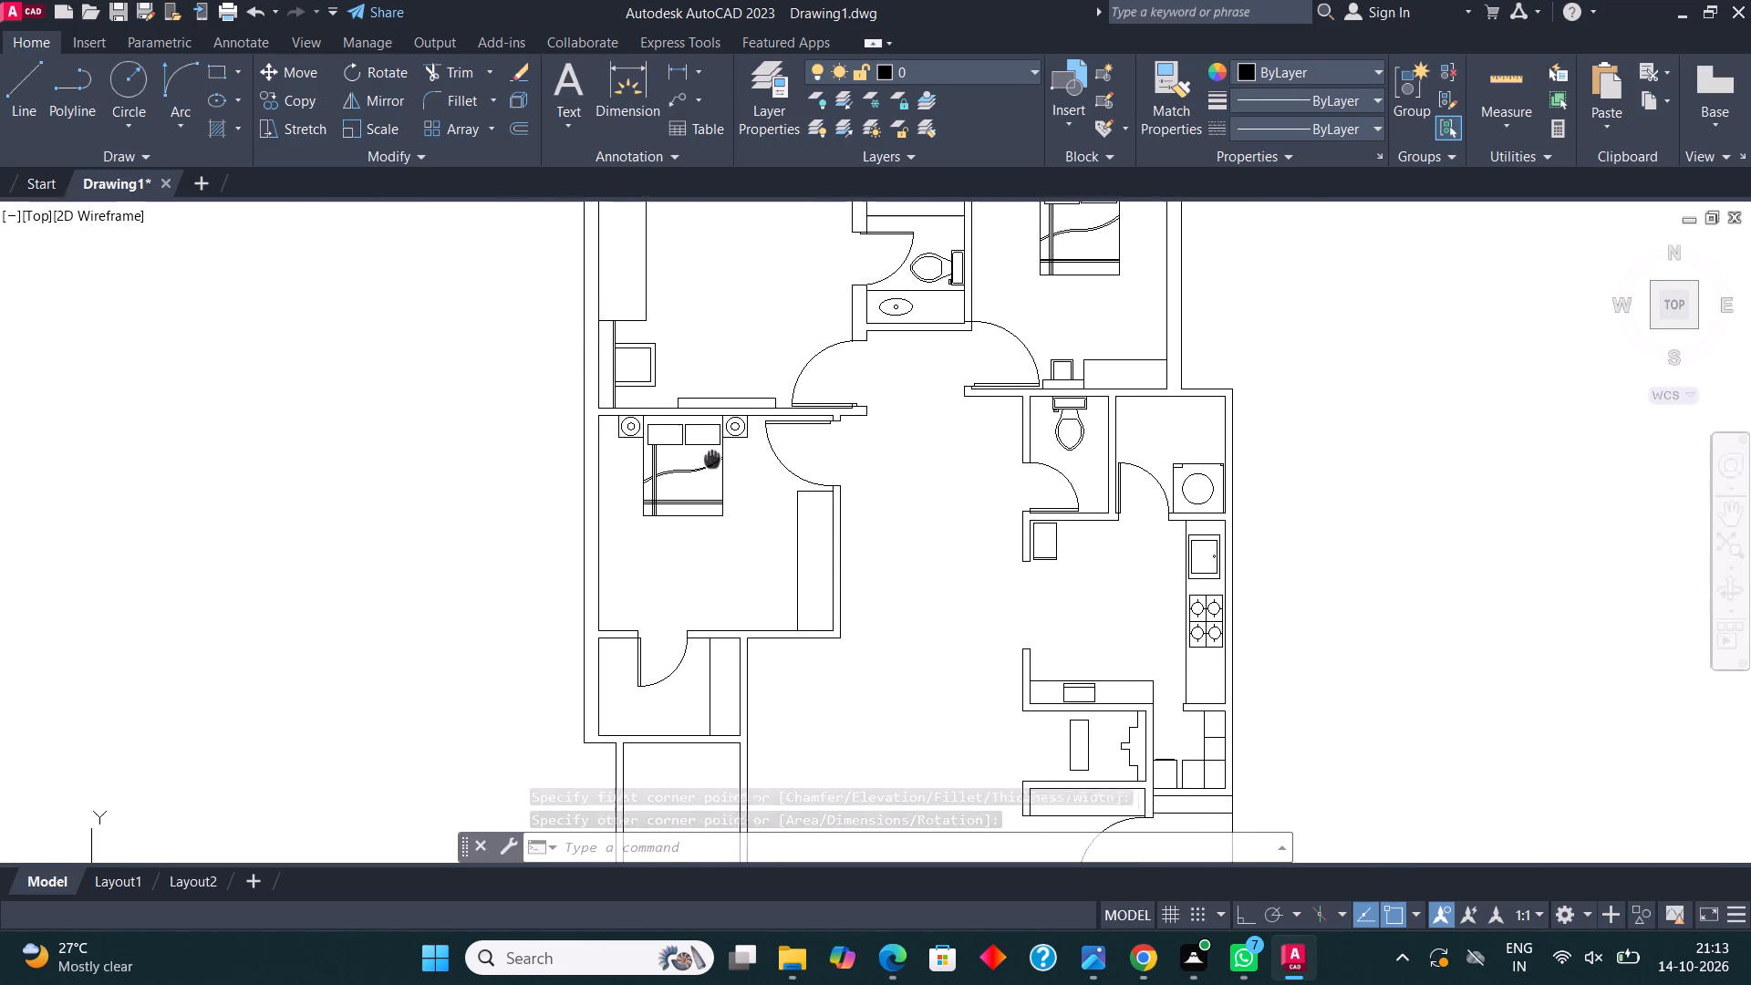
middle_click_drag(720, 465, 741, 479)
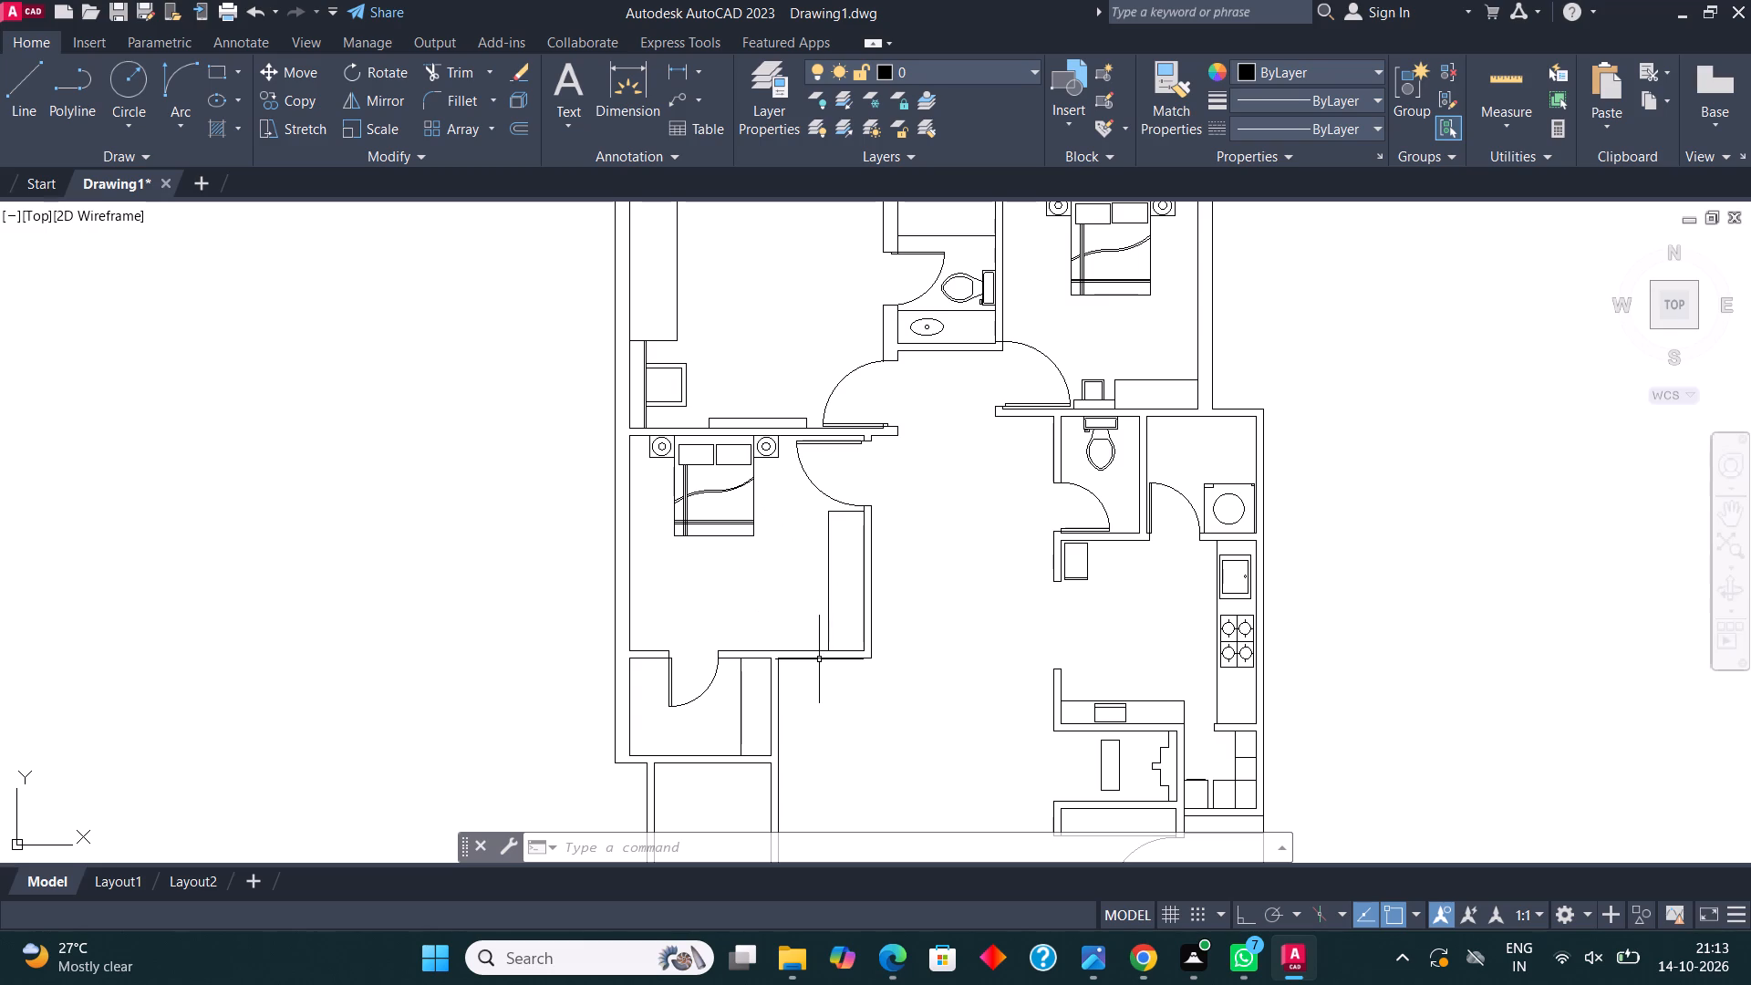
scroll(829, 687, "down", 1)
scroll(993, 507, "up", 4)
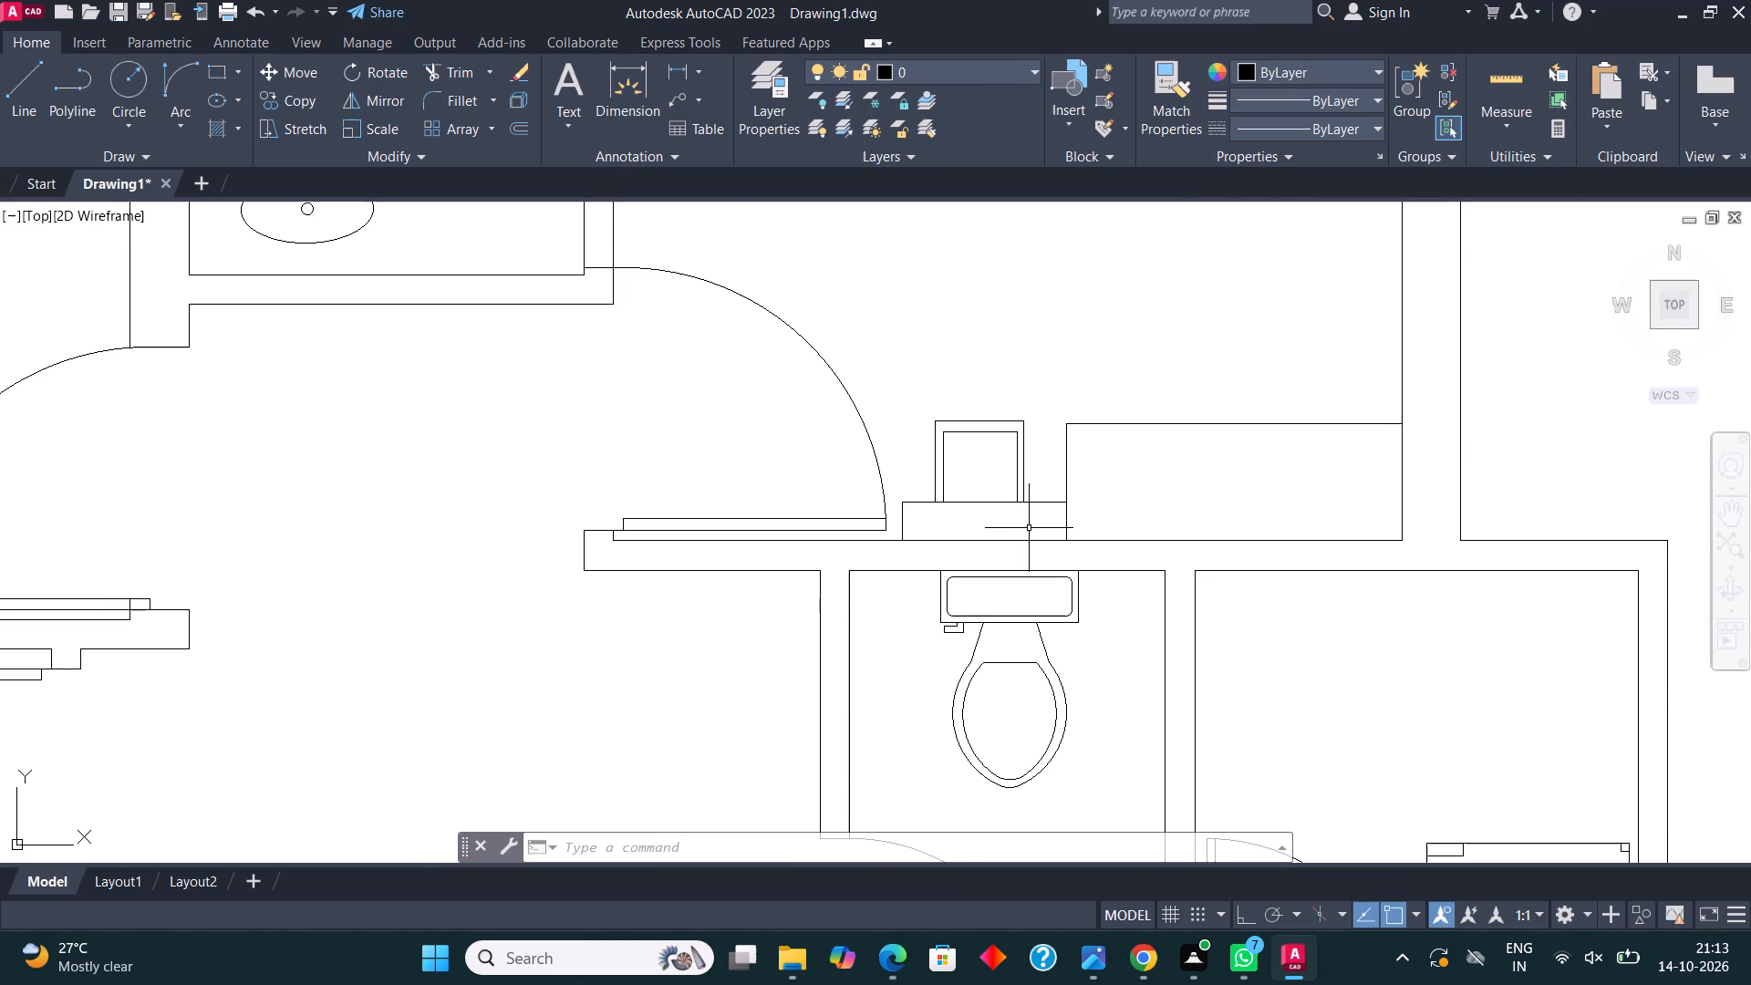
left_click(1032, 528)
left_click(921, 389)
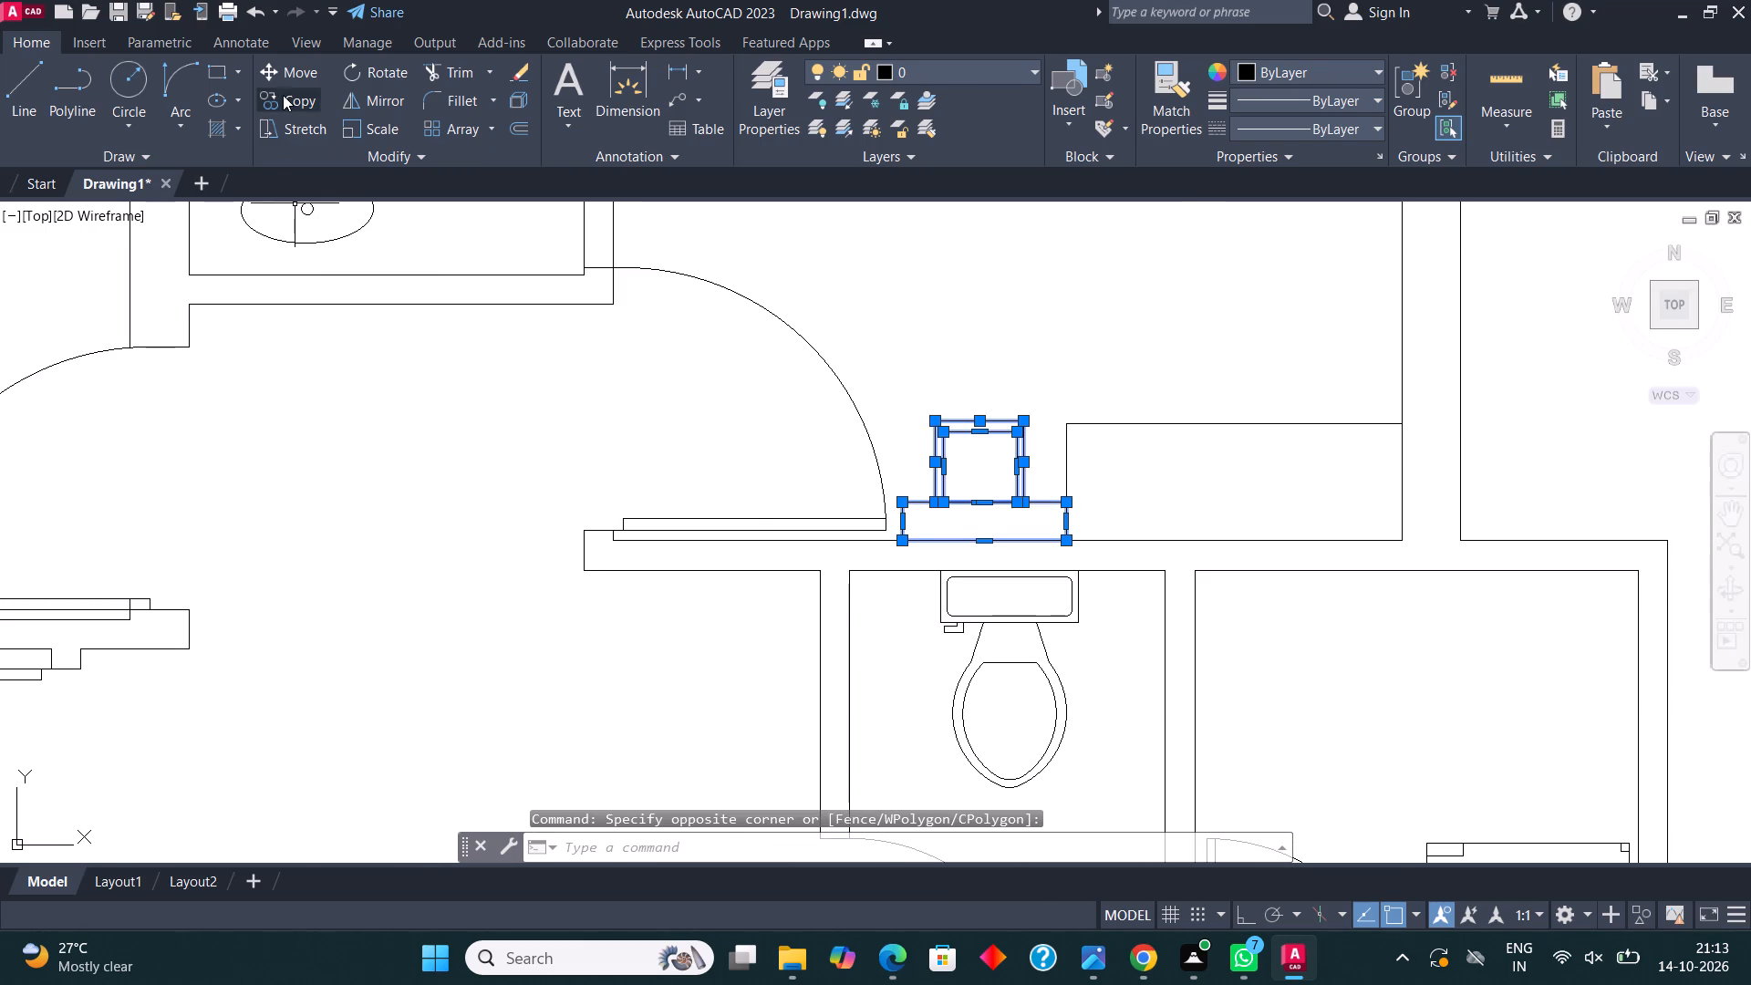
left_click(283, 95)
left_click(971, 541)
scroll(1104, 421, "down", 2)
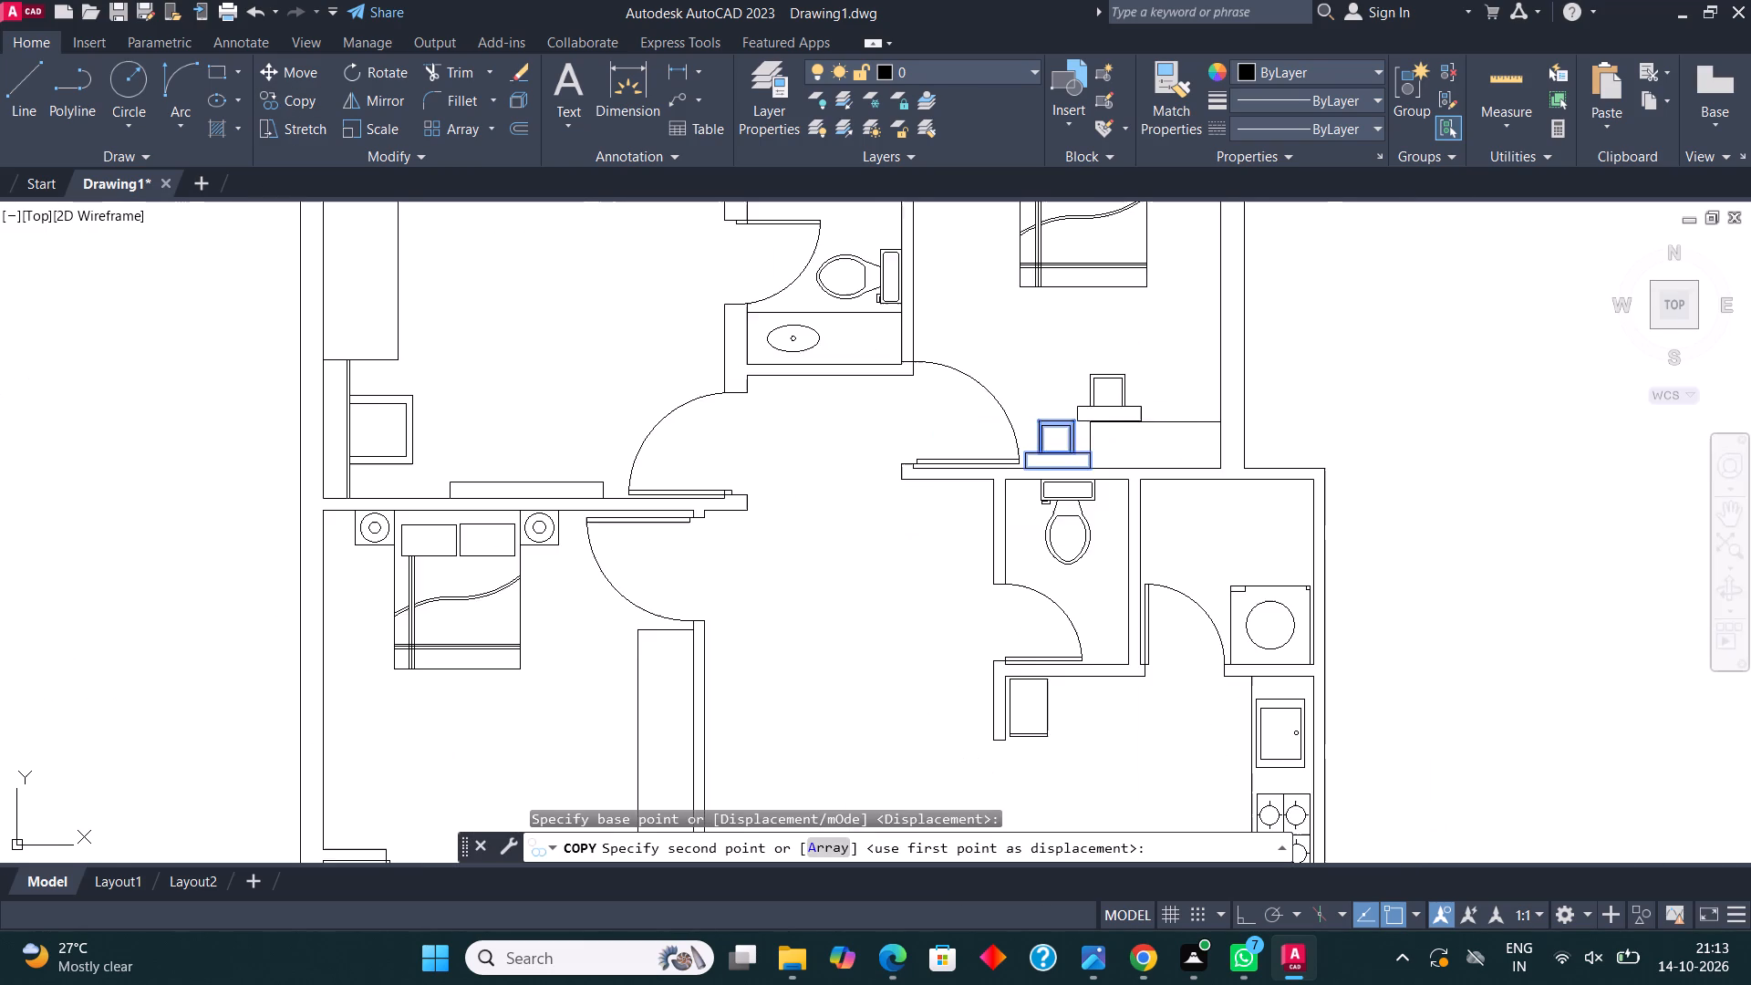
scroll(762, 593, "down", 1)
middle_click_drag(798, 527, 877, 404)
scroll(730, 631, "up", 4)
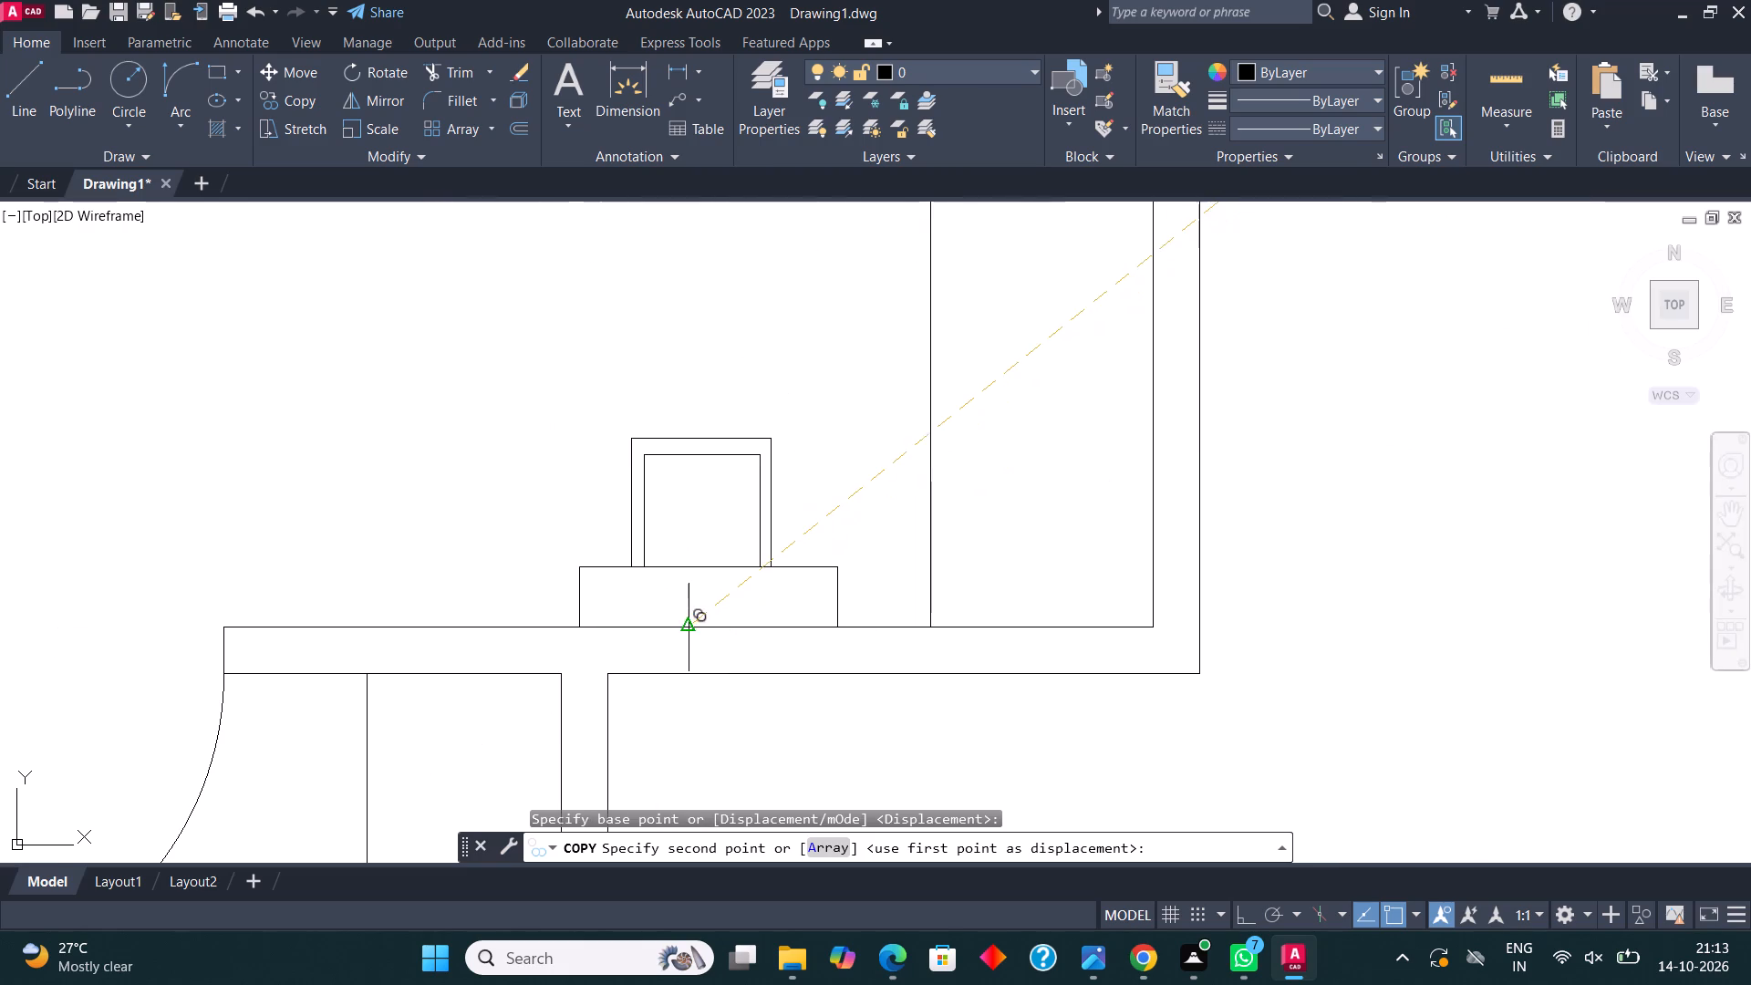
left_click(686, 625)
scroll(786, 535, "down", 2)
key("Escape")
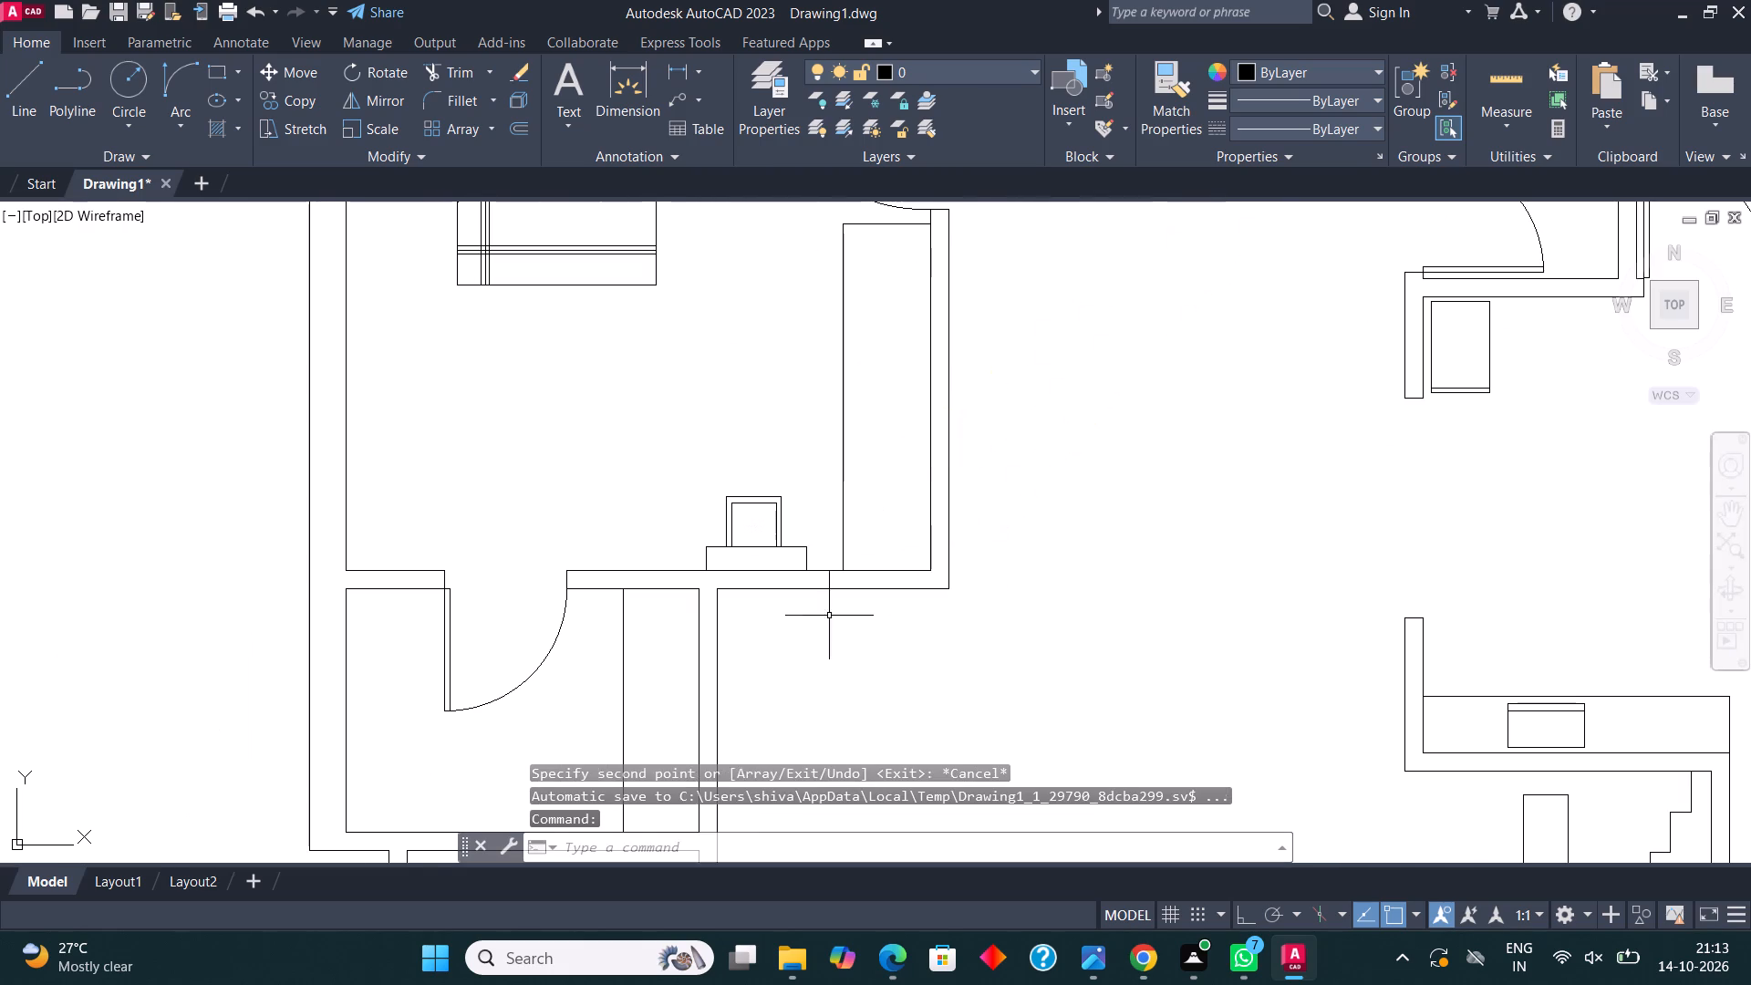
Copy the loose toilet symbol with its tank at the bottom onto the lower wall of the bathroom below the lower-left bedroom.
scroll(793, 616, "down", 2)
middle_click_drag(831, 607, 834, 553)
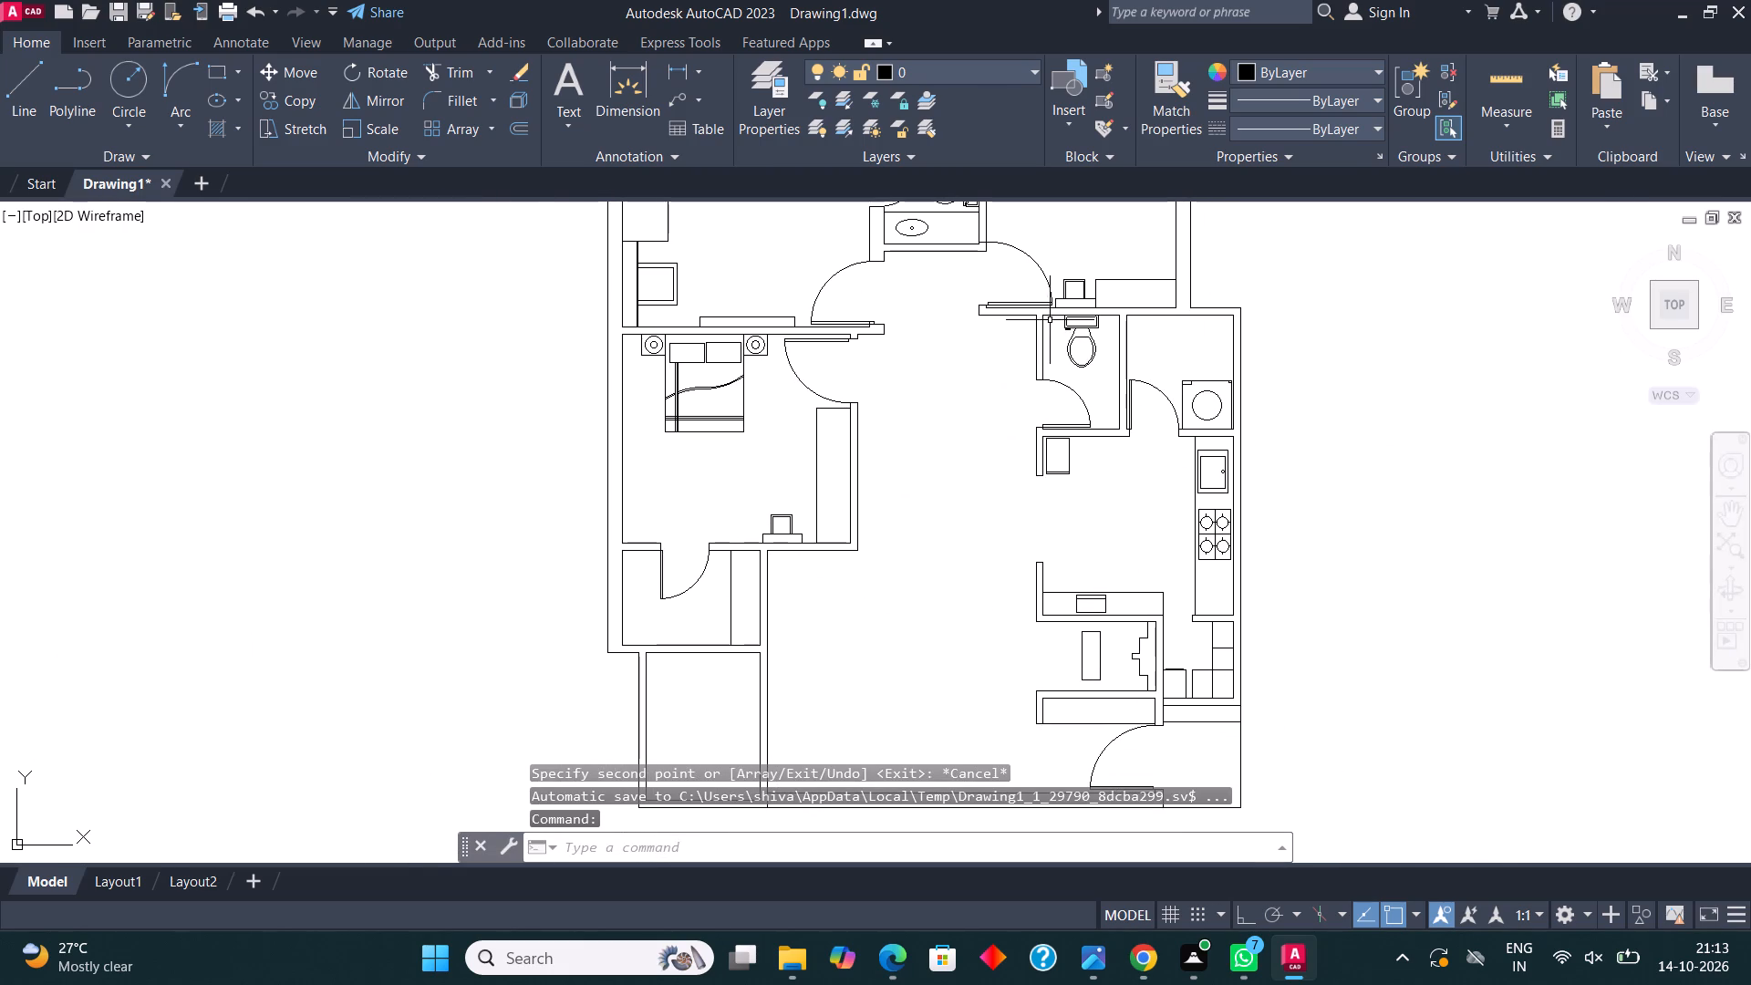
middle_click_drag(803, 597, 874, 546)
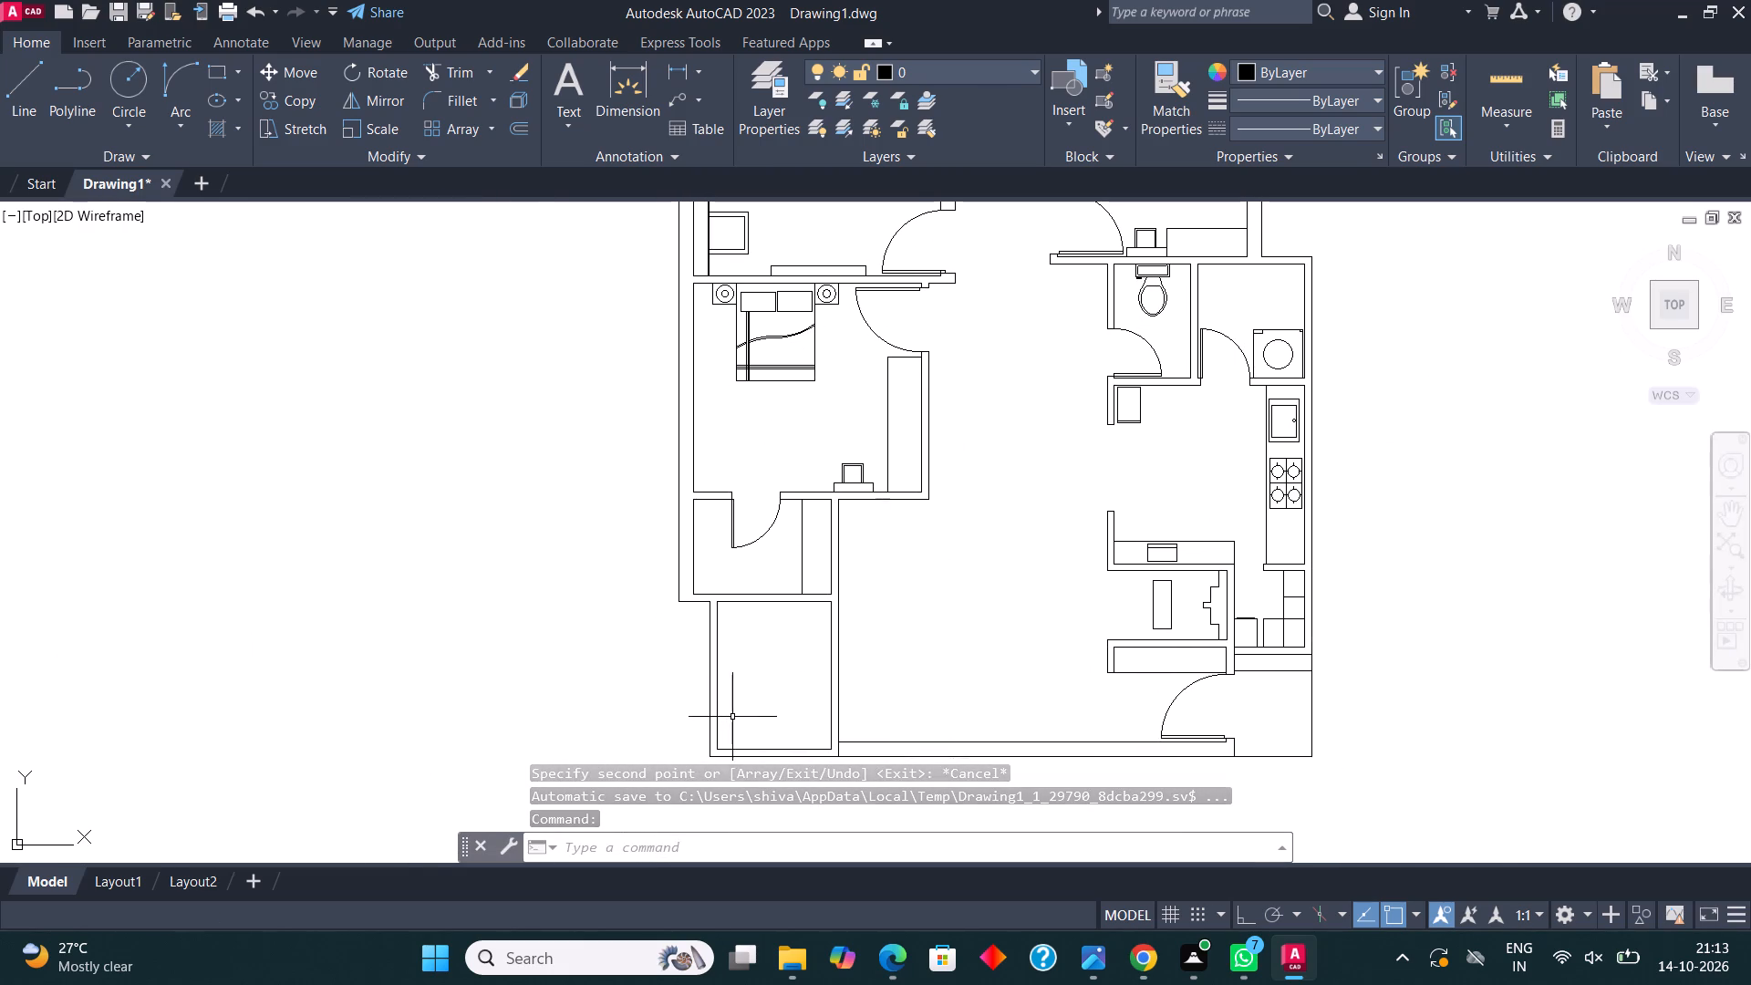
scroll(824, 676, "down", 1)
scroll(938, 609, "down", 3)
scroll(1218, 504, "up", 3)
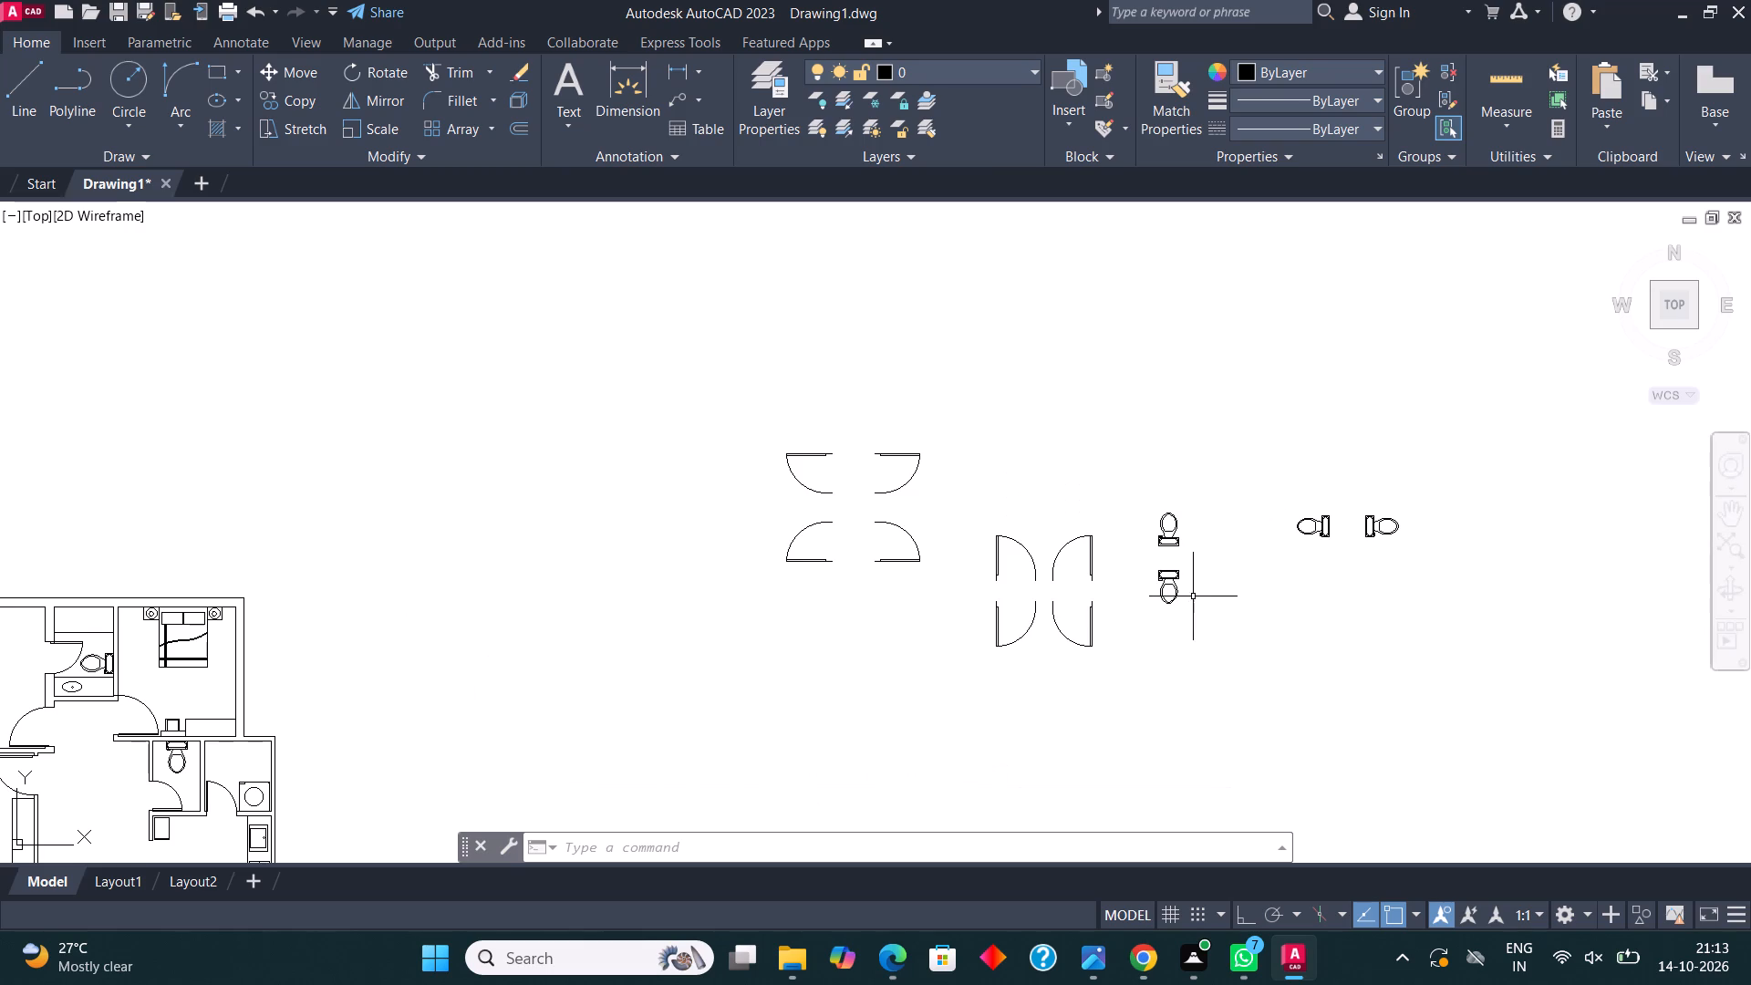
scroll(1165, 554, "up", 3)
left_click_drag(1165, 537, 1157, 525)
left_click(1122, 501)
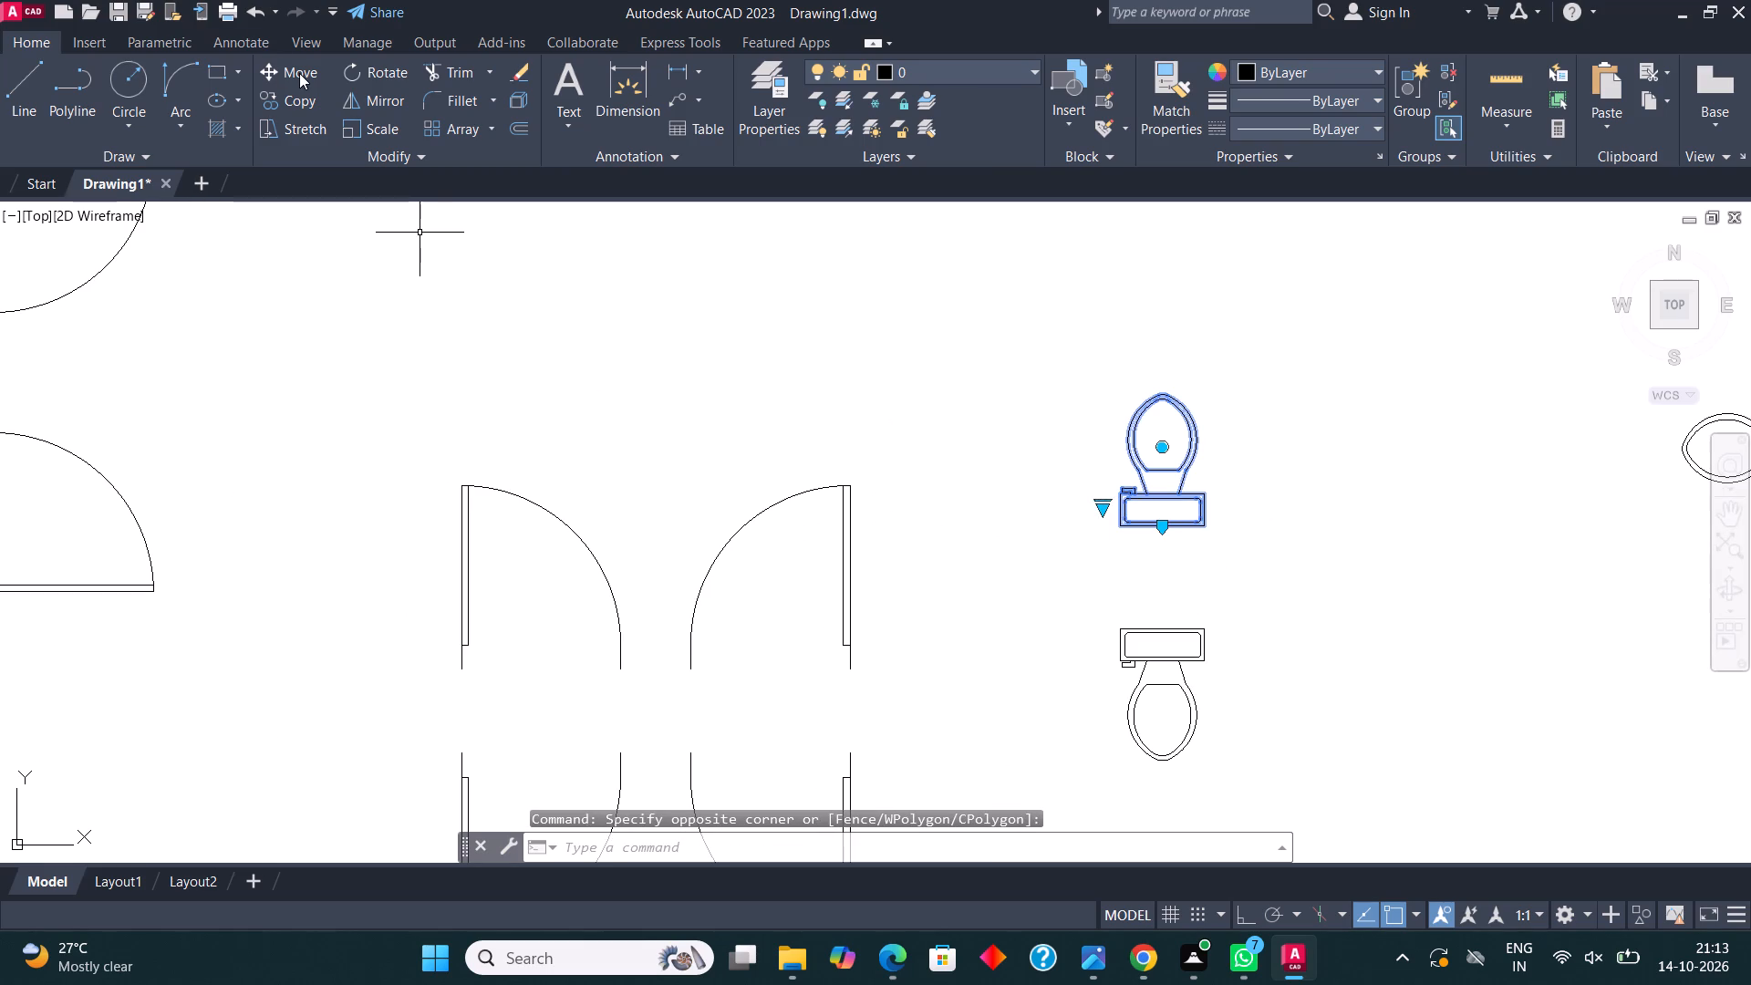
left_click(304, 95)
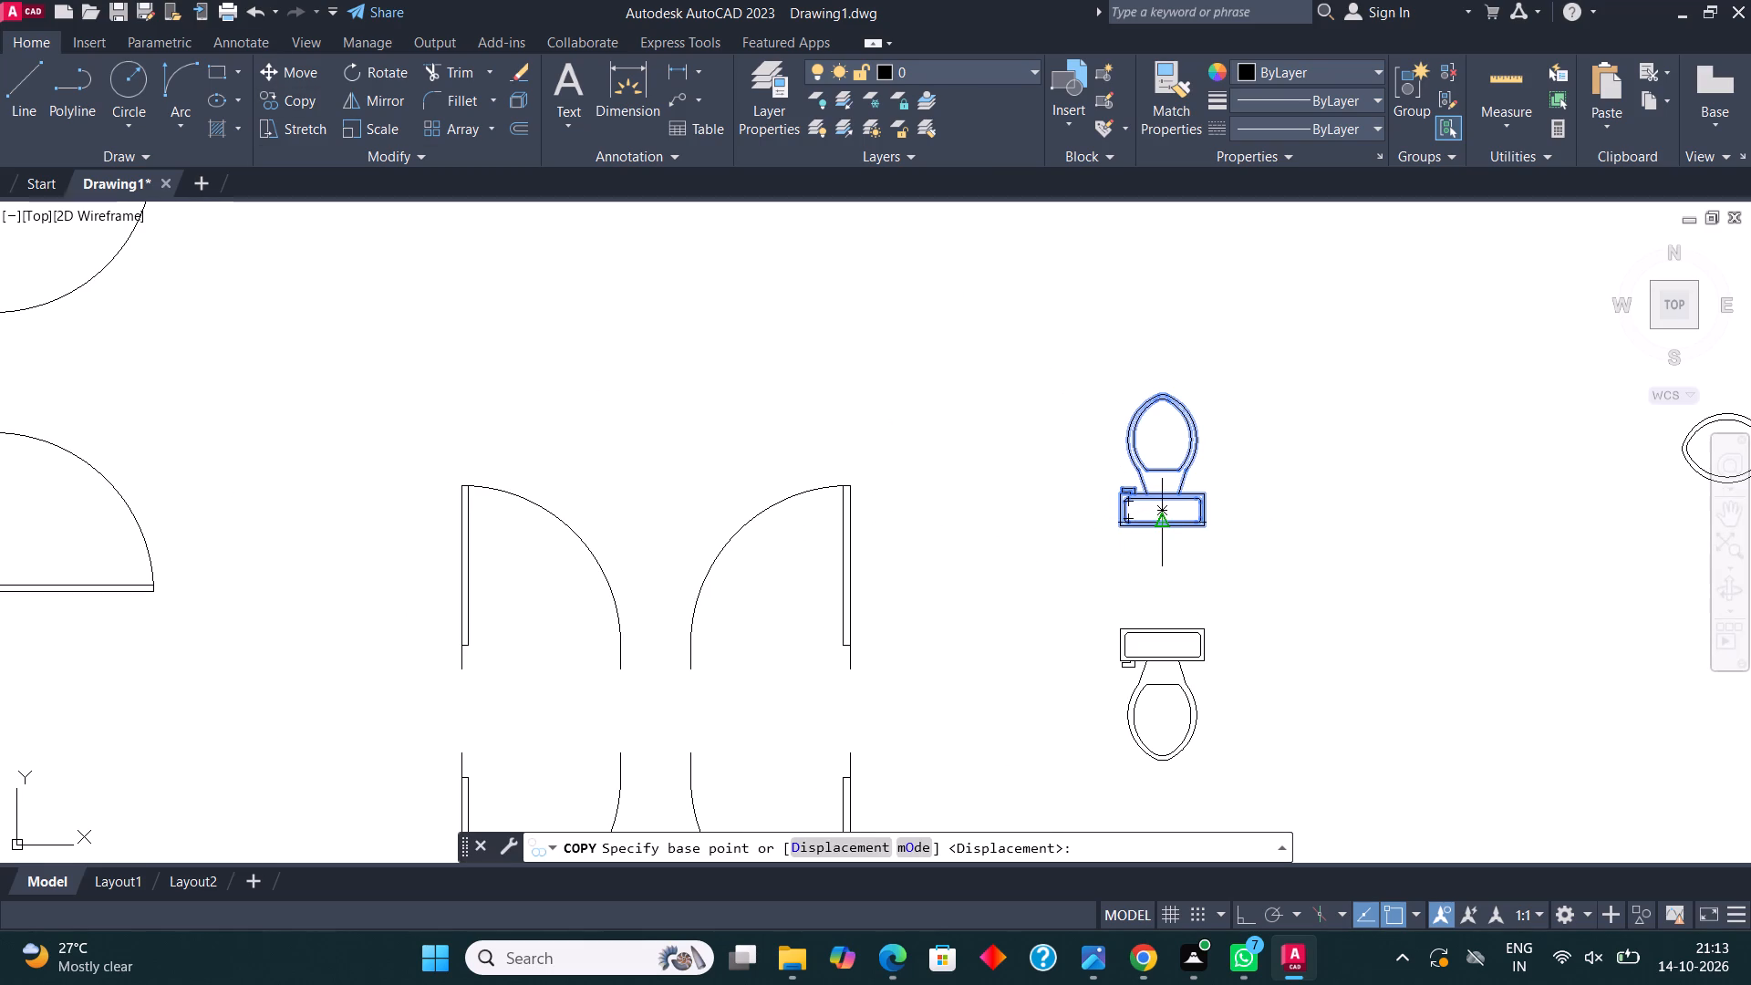
scroll(1163, 540, "up", 3)
left_click(1145, 496)
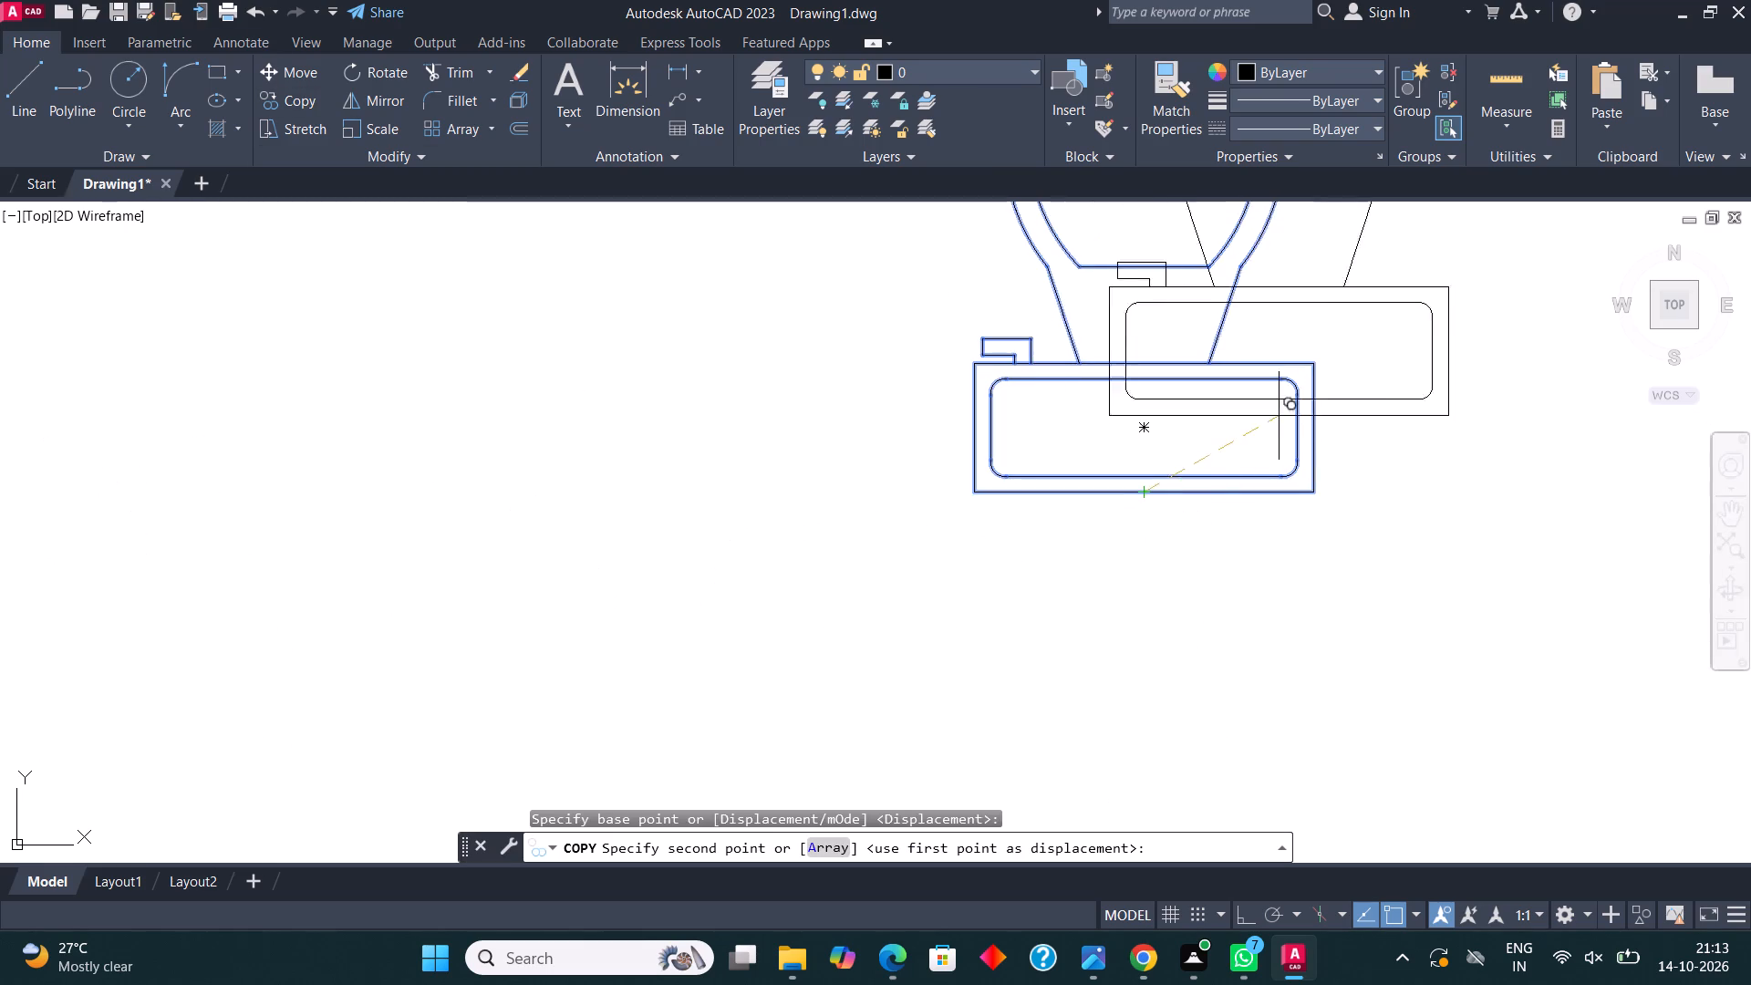
scroll(1279, 416, "down", 8)
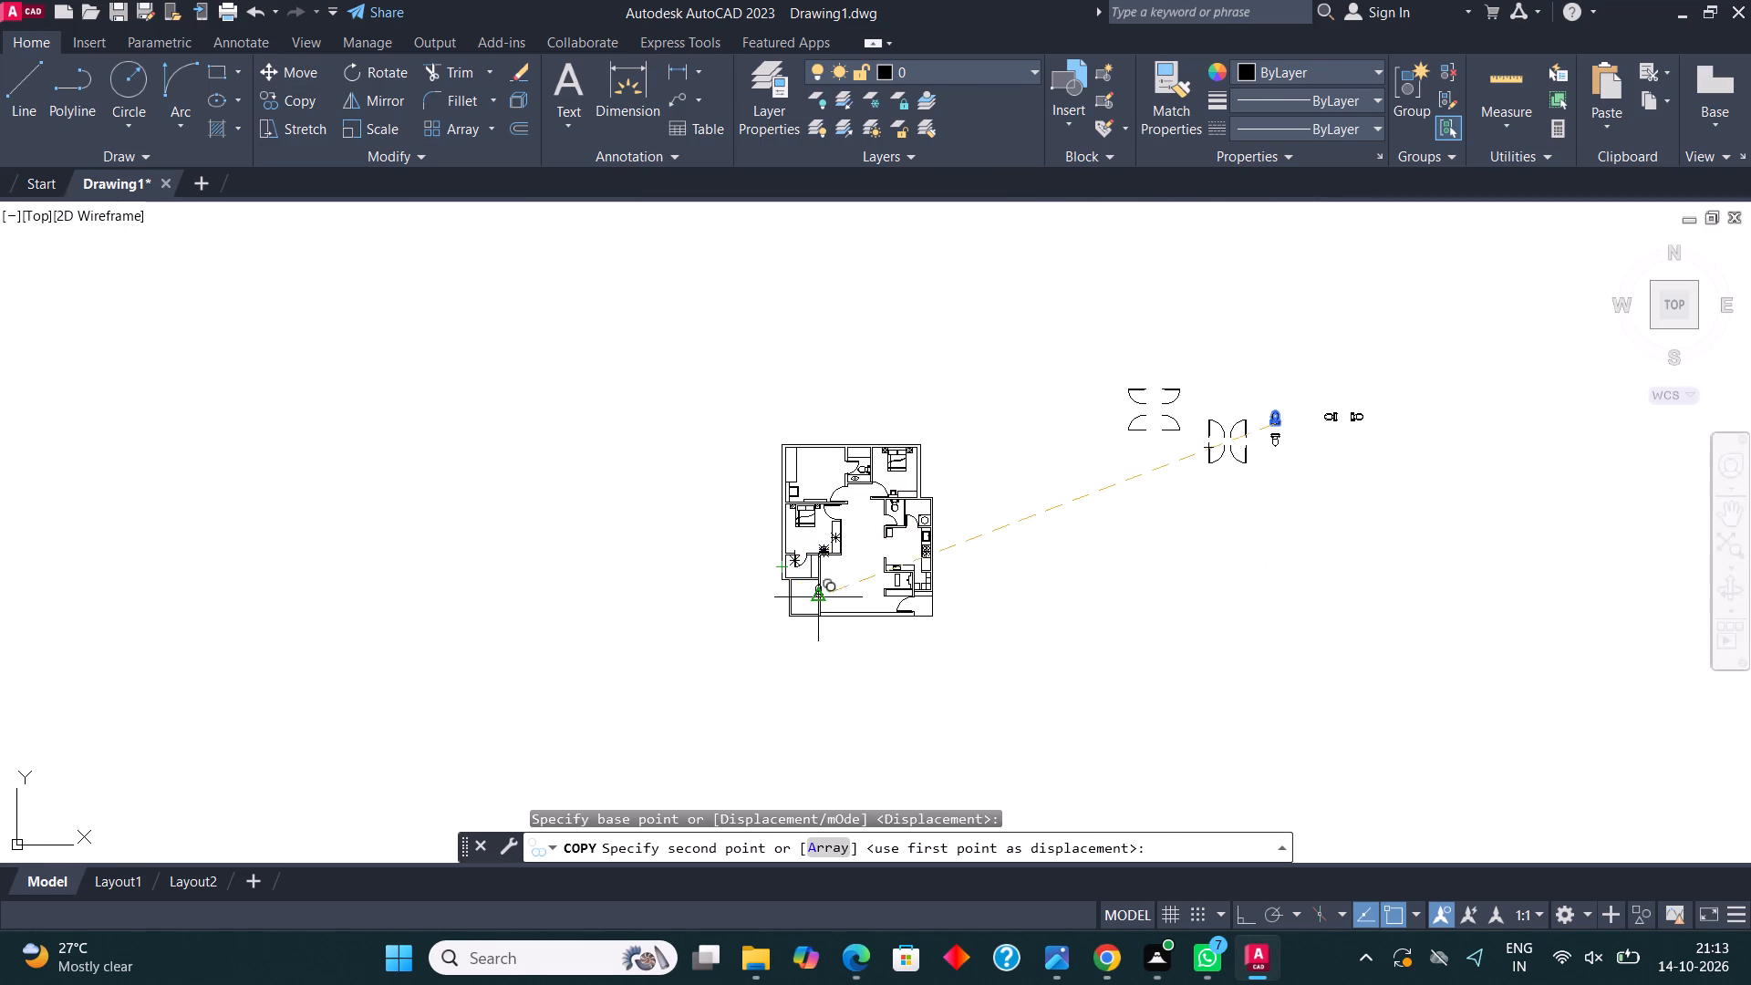
scroll(827, 608, "up", 5)
middle_click_drag(603, 514, 988, 791)
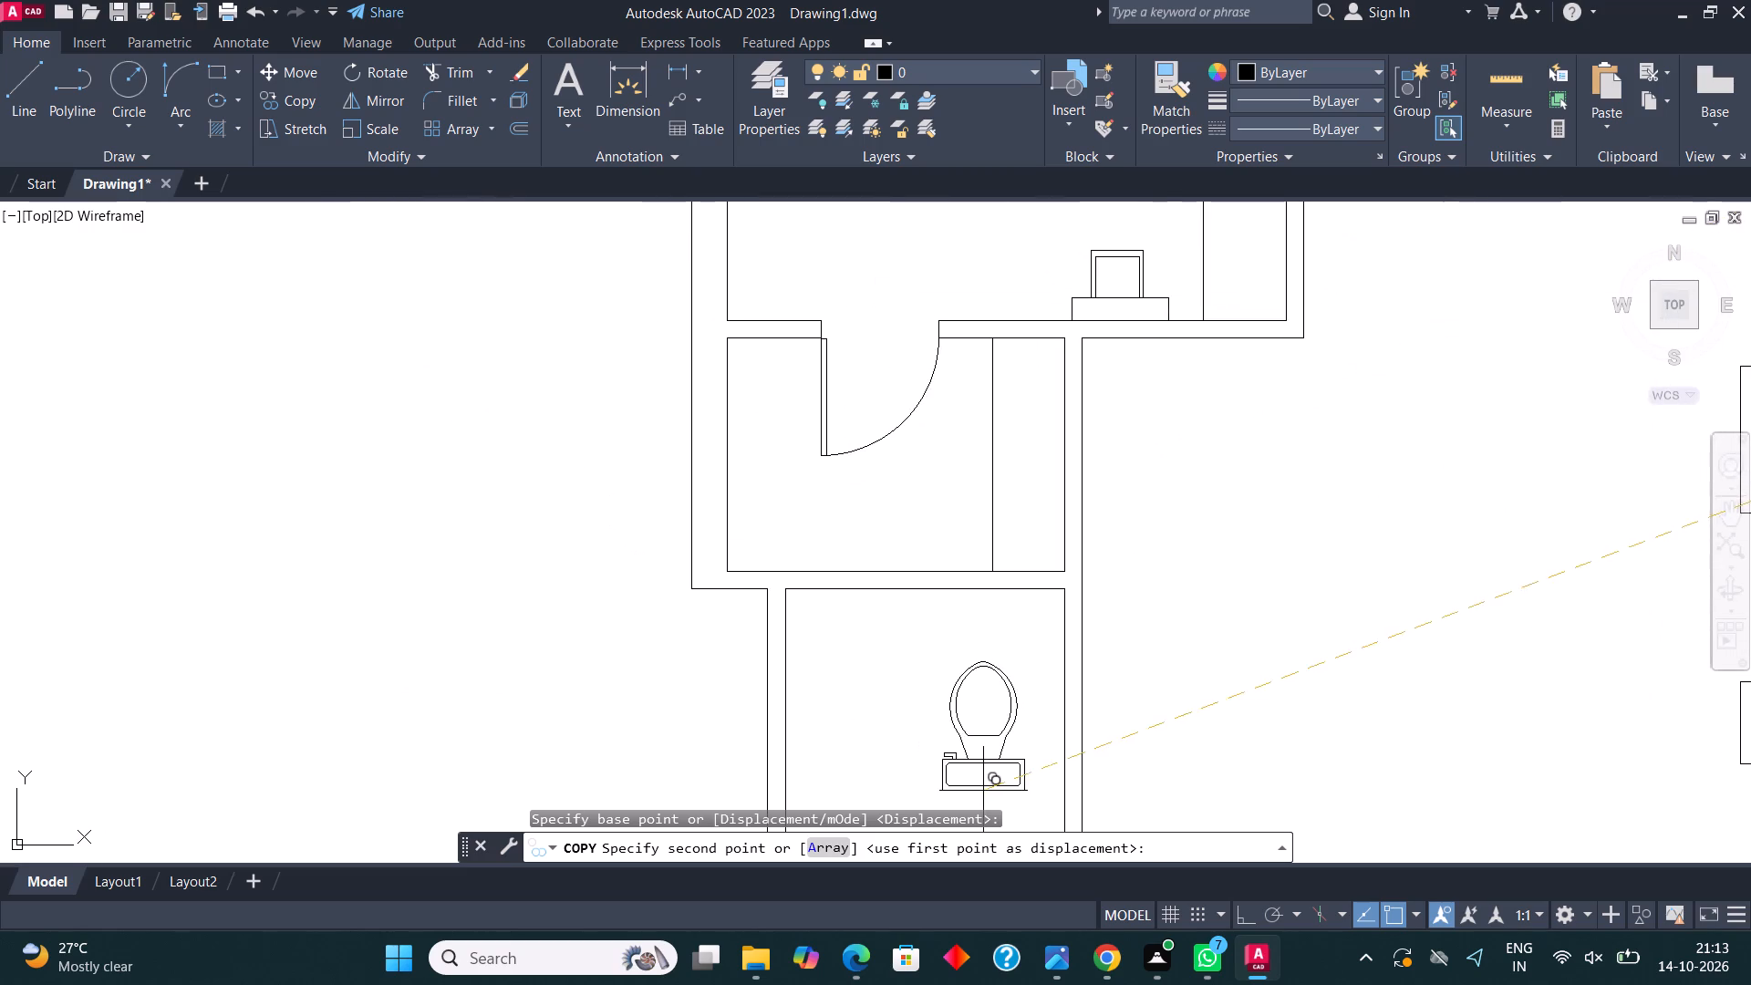
scroll(900, 575, "up", 1)
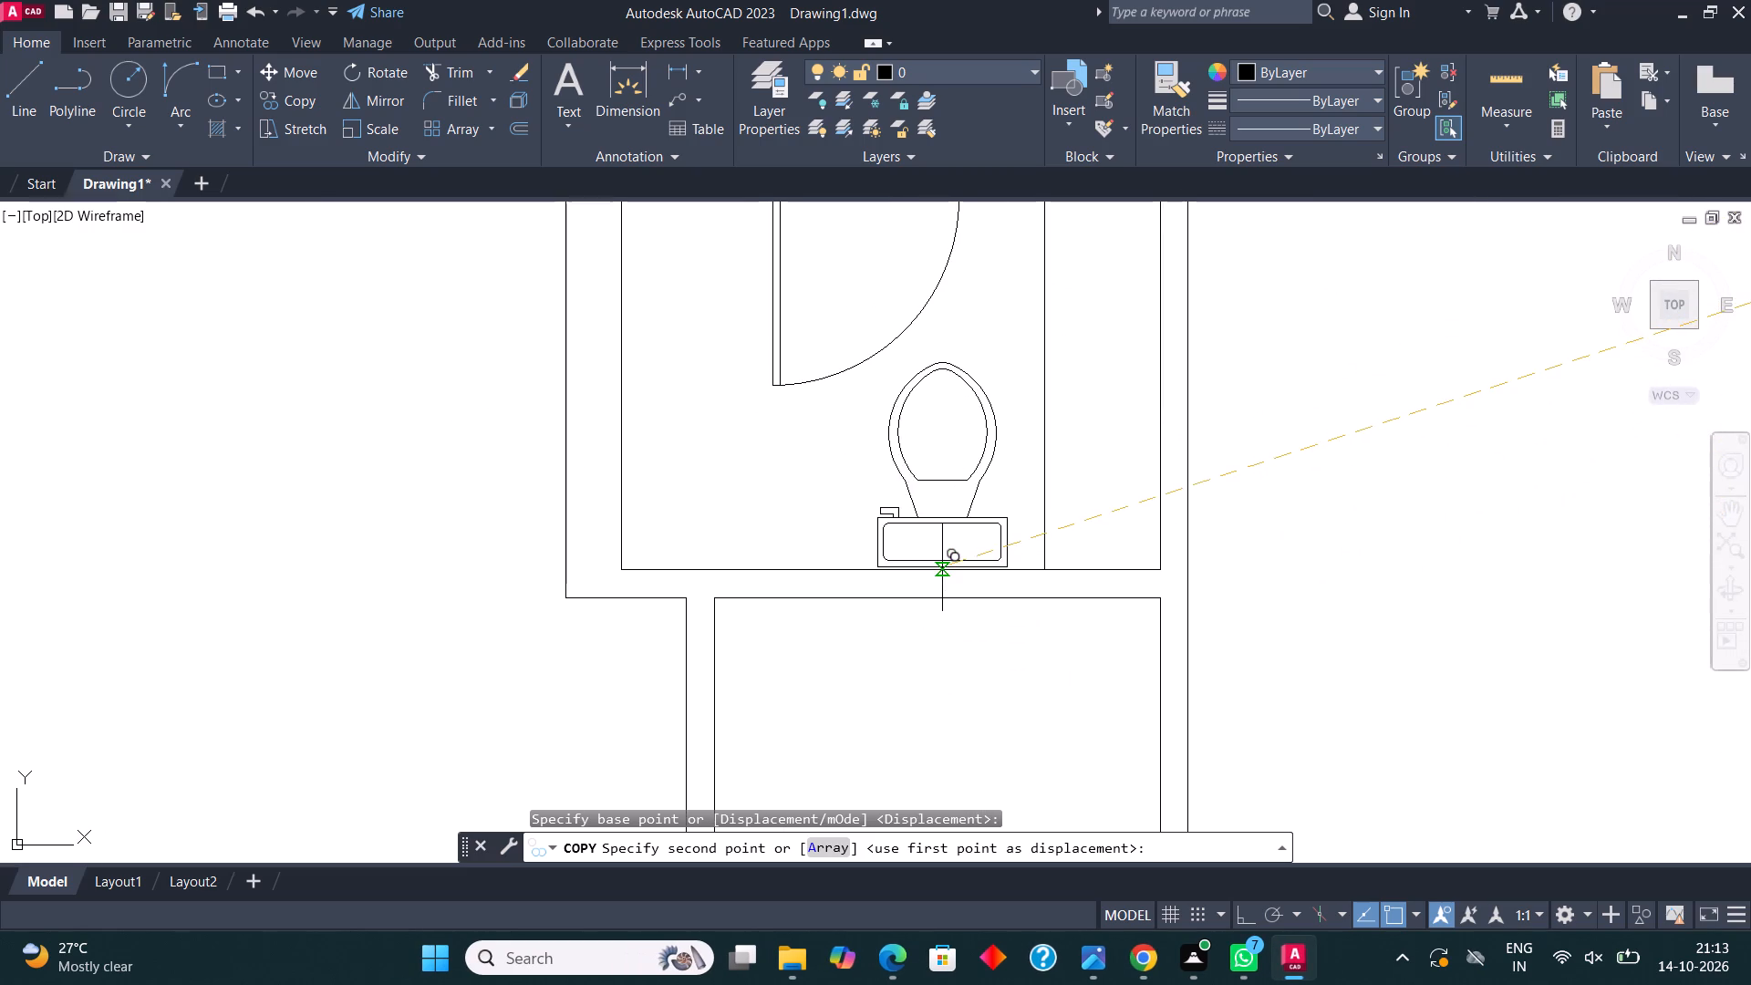
left_click(942, 567)
key("Escape")
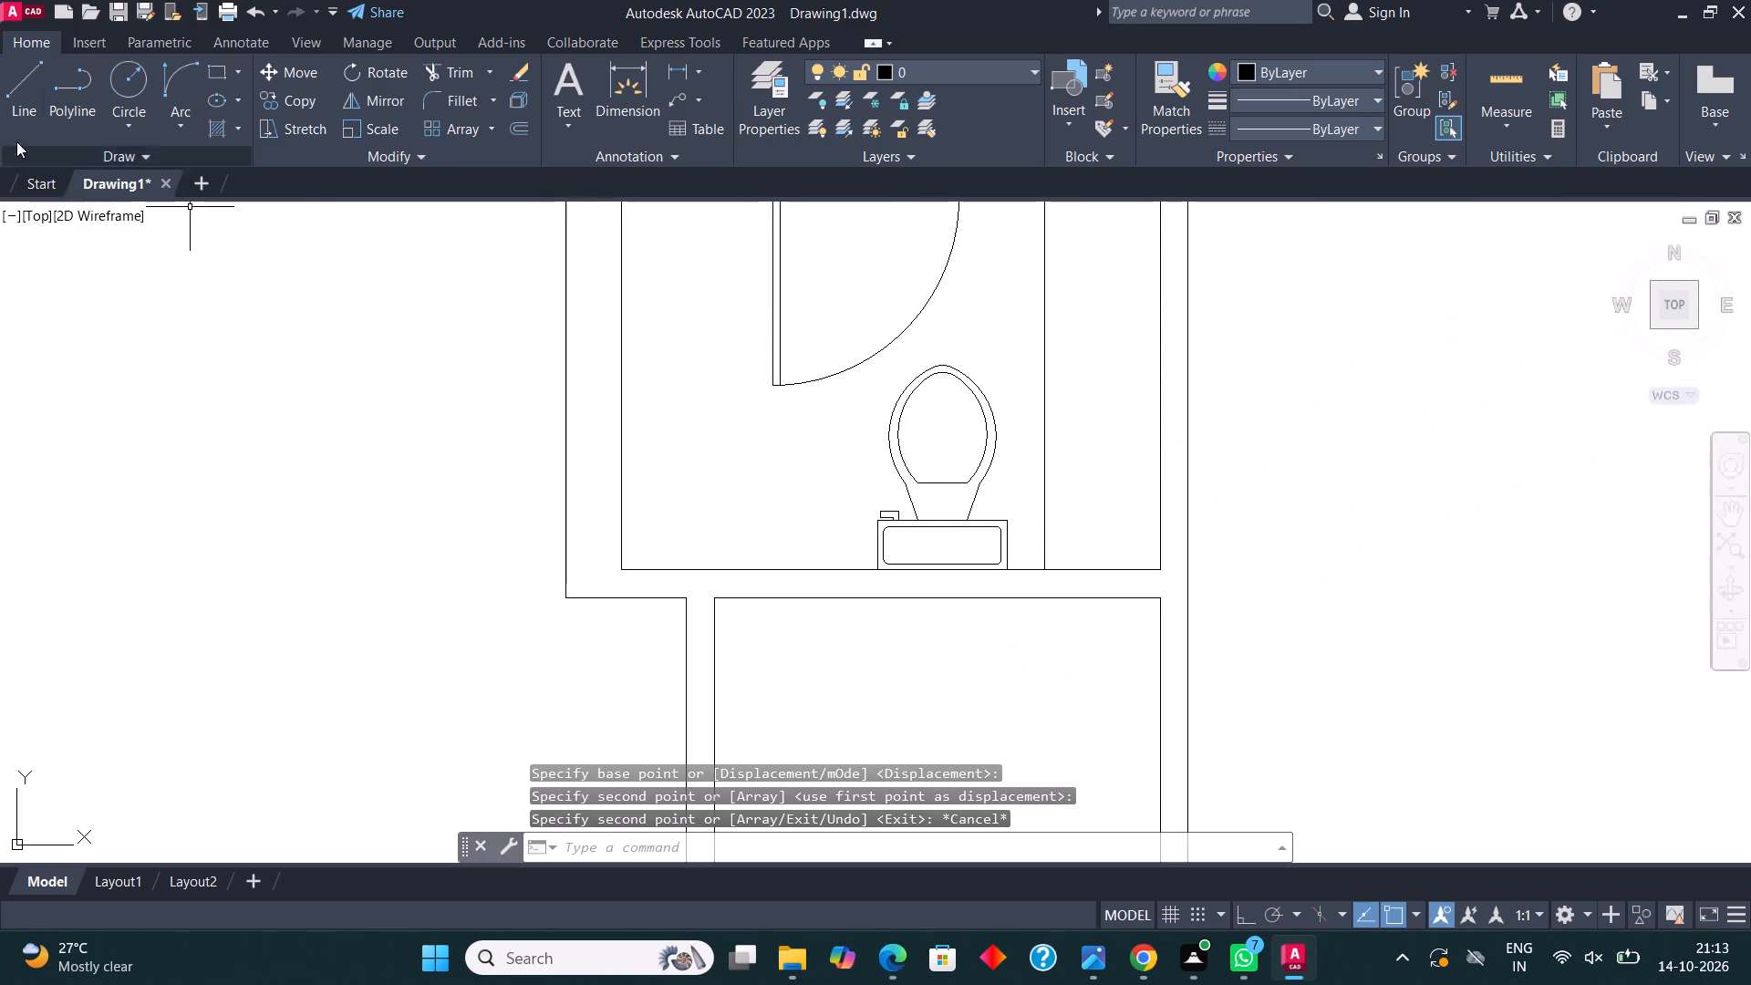
Draw a vertical line across that bathroom from upper to lower wall, just left of the open door leaf.
left_click(27, 88)
scroll(672, 500, "down", 1)
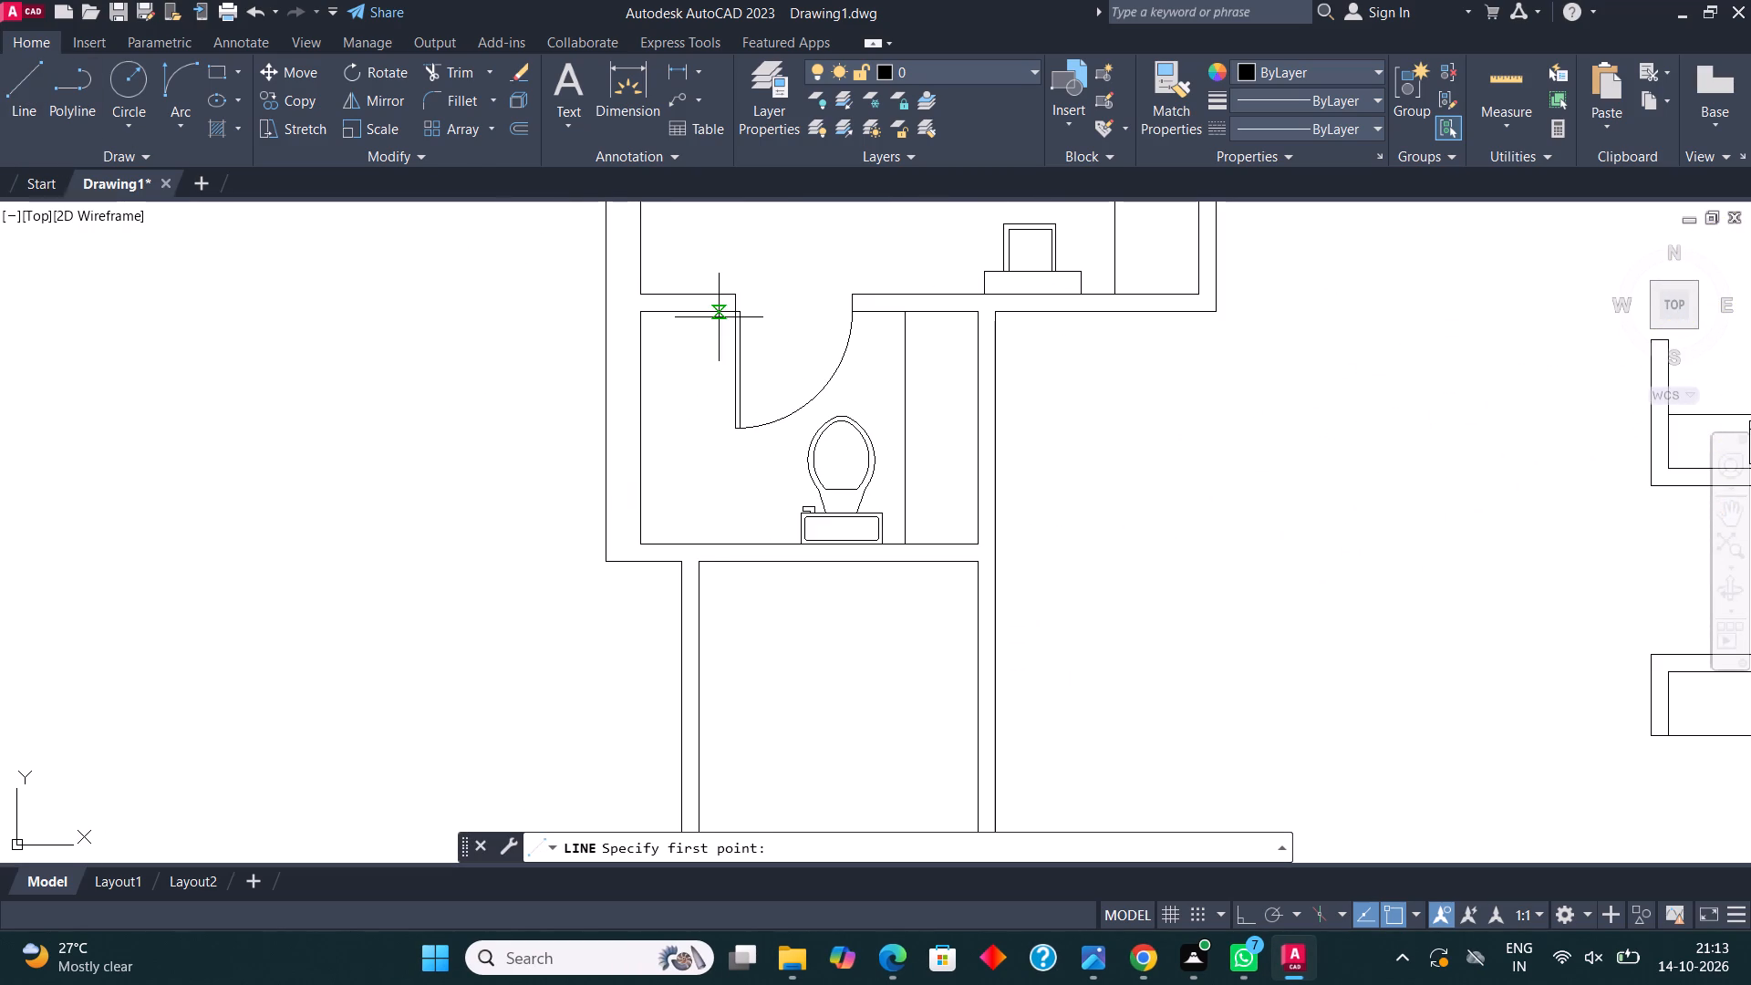
left_click(719, 317)
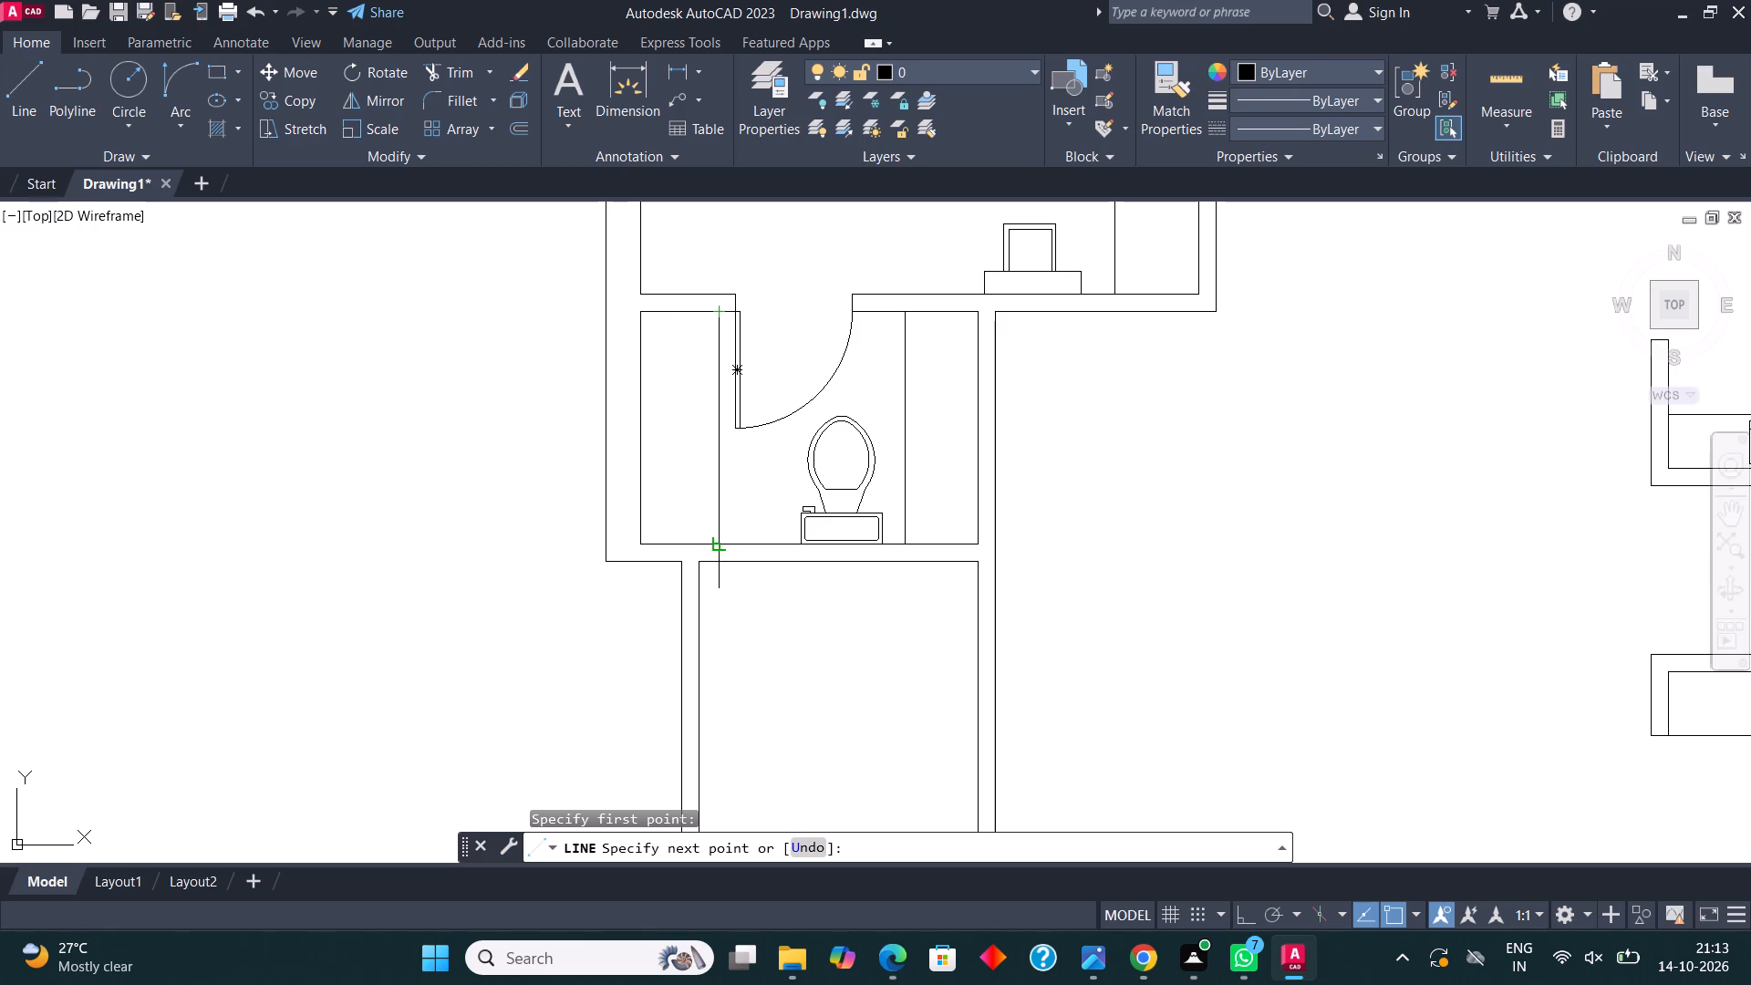
left_click(721, 541)
key("Escape")
Draw a horizontal rectangle in the middle of the small room below the bathroom, clear of its walls.
scroll(718, 568, "down", 1)
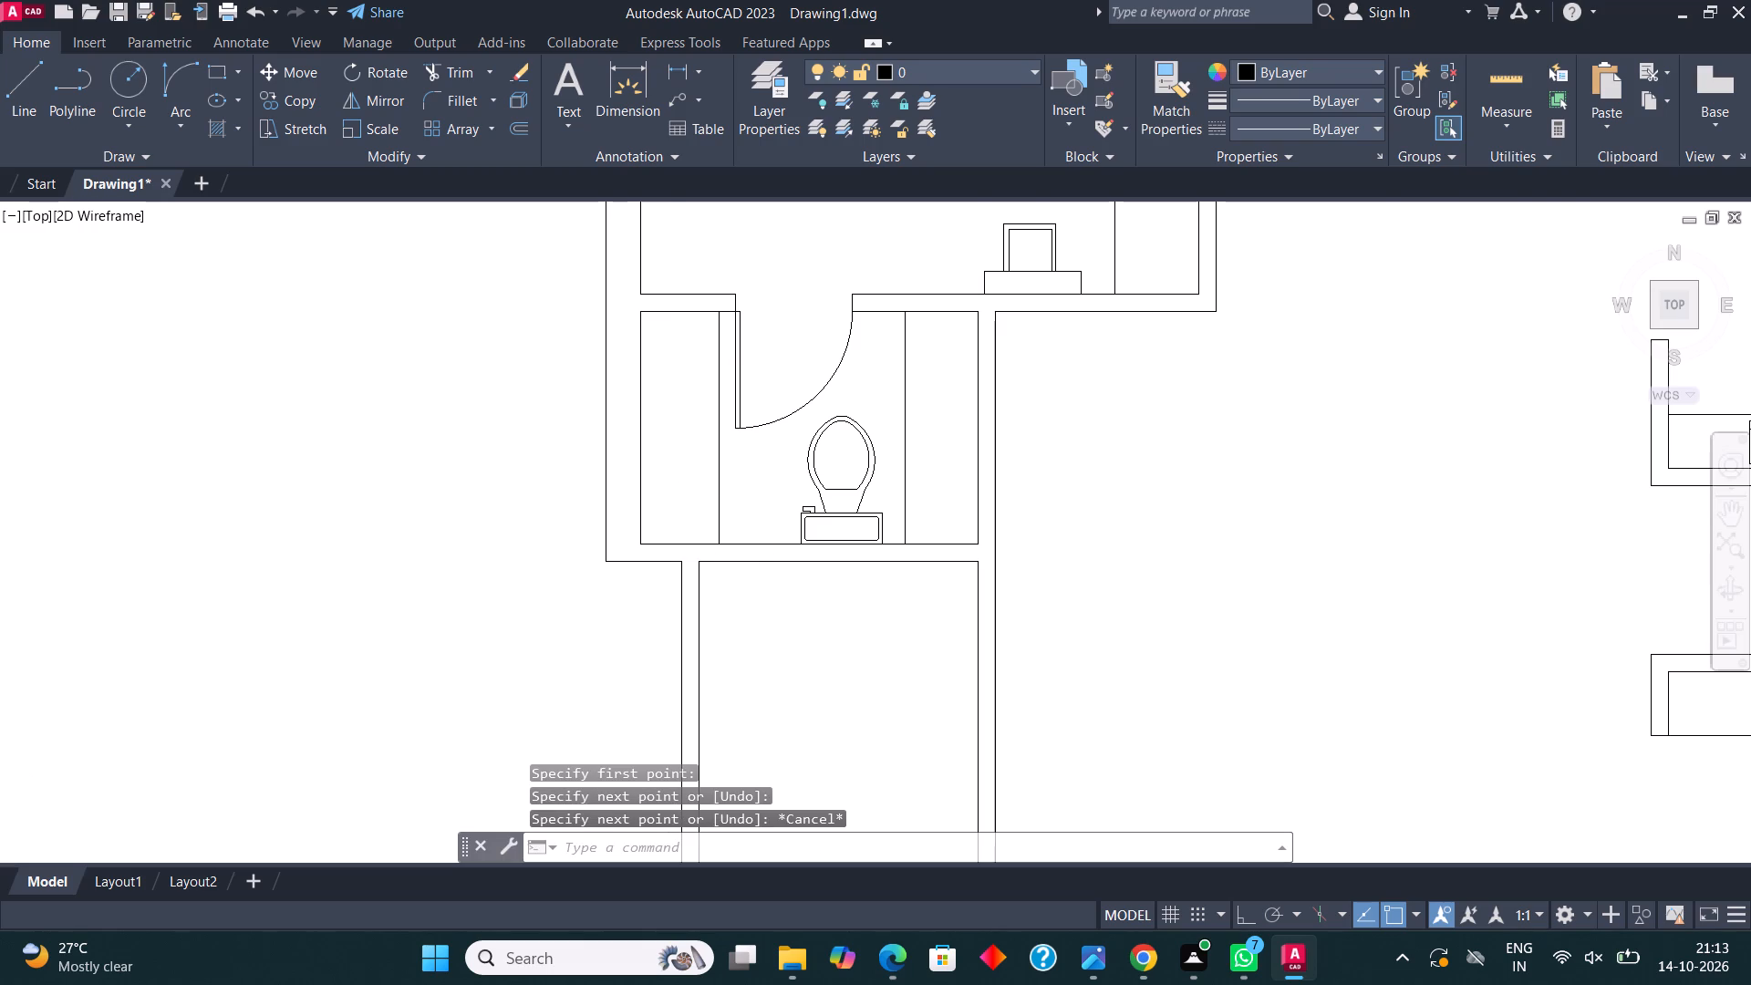
middle_click_drag(890, 585, 973, 435)
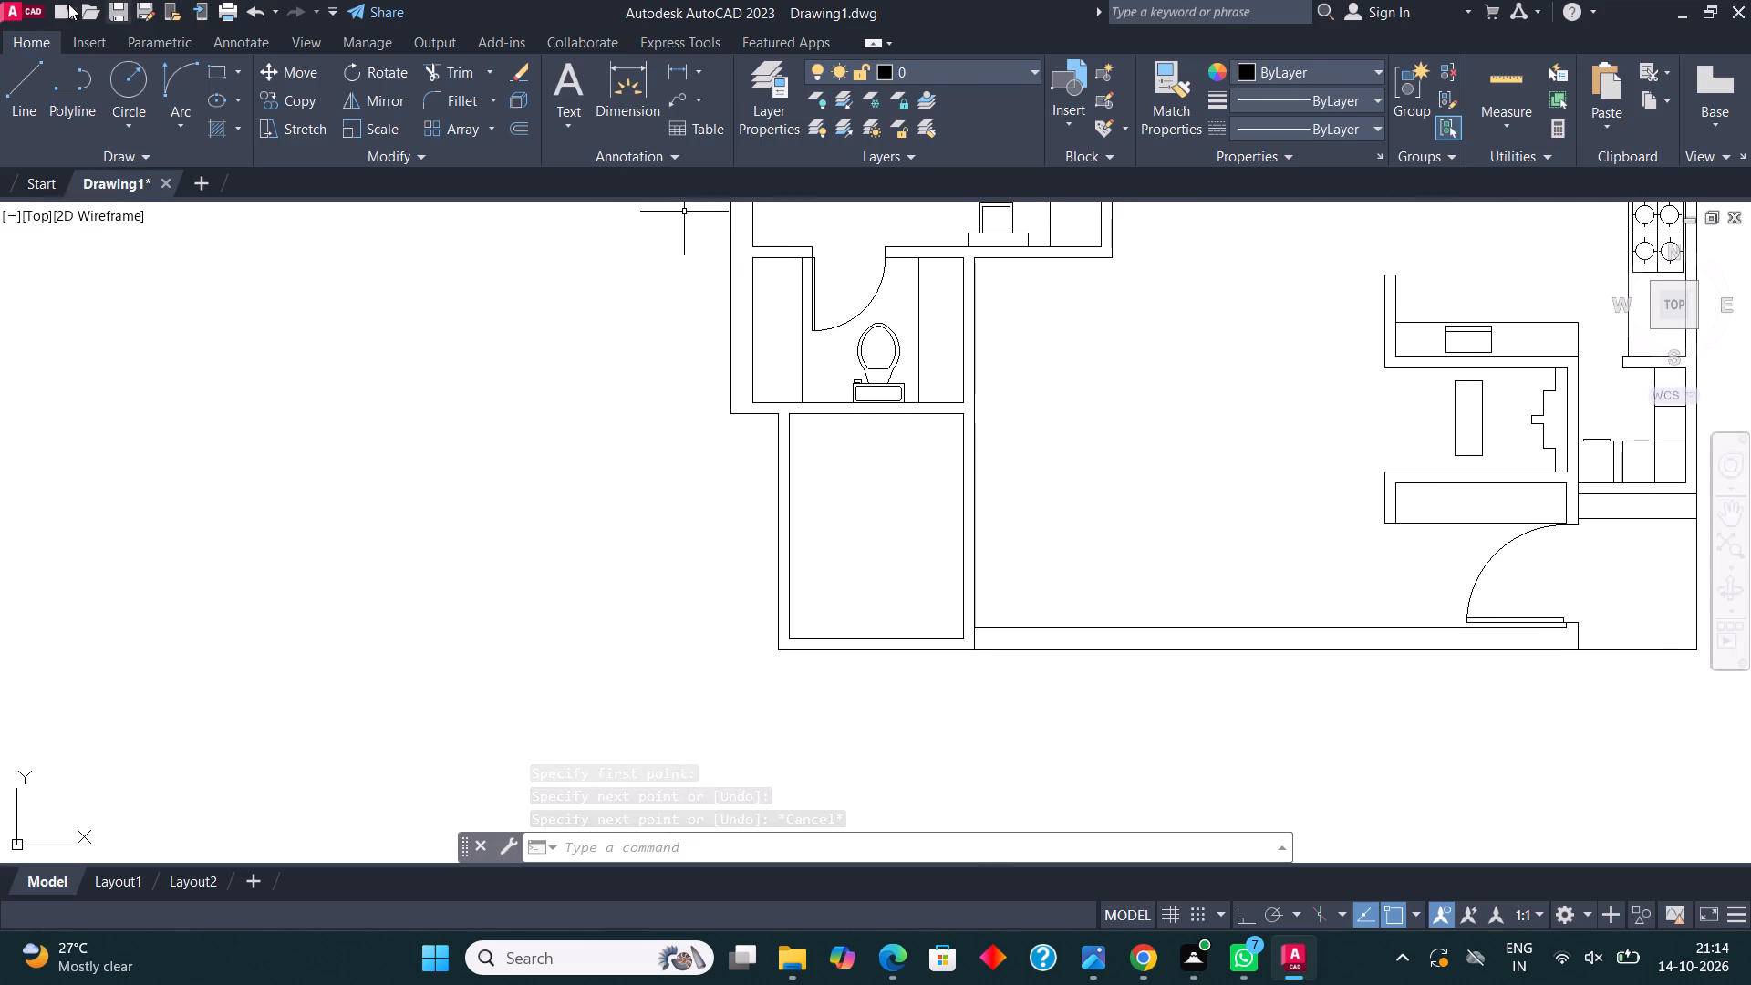
left_click(211, 66)
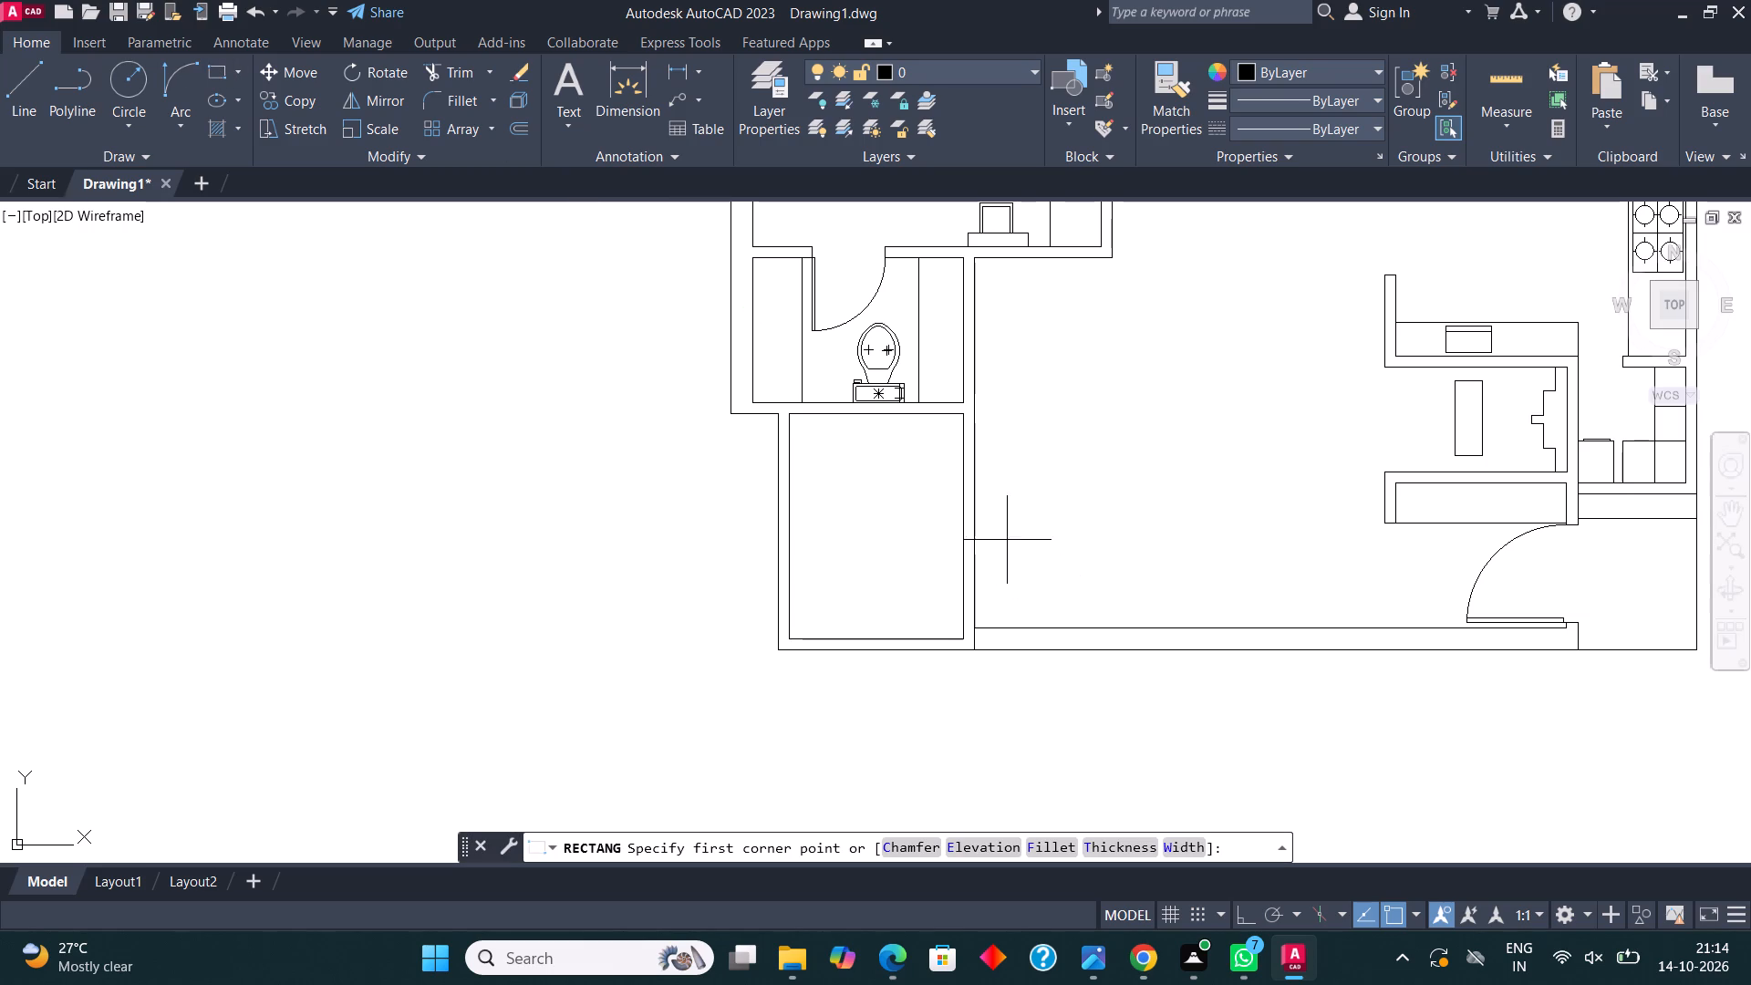
scroll(878, 504, "up", 1)
left_click(775, 469)
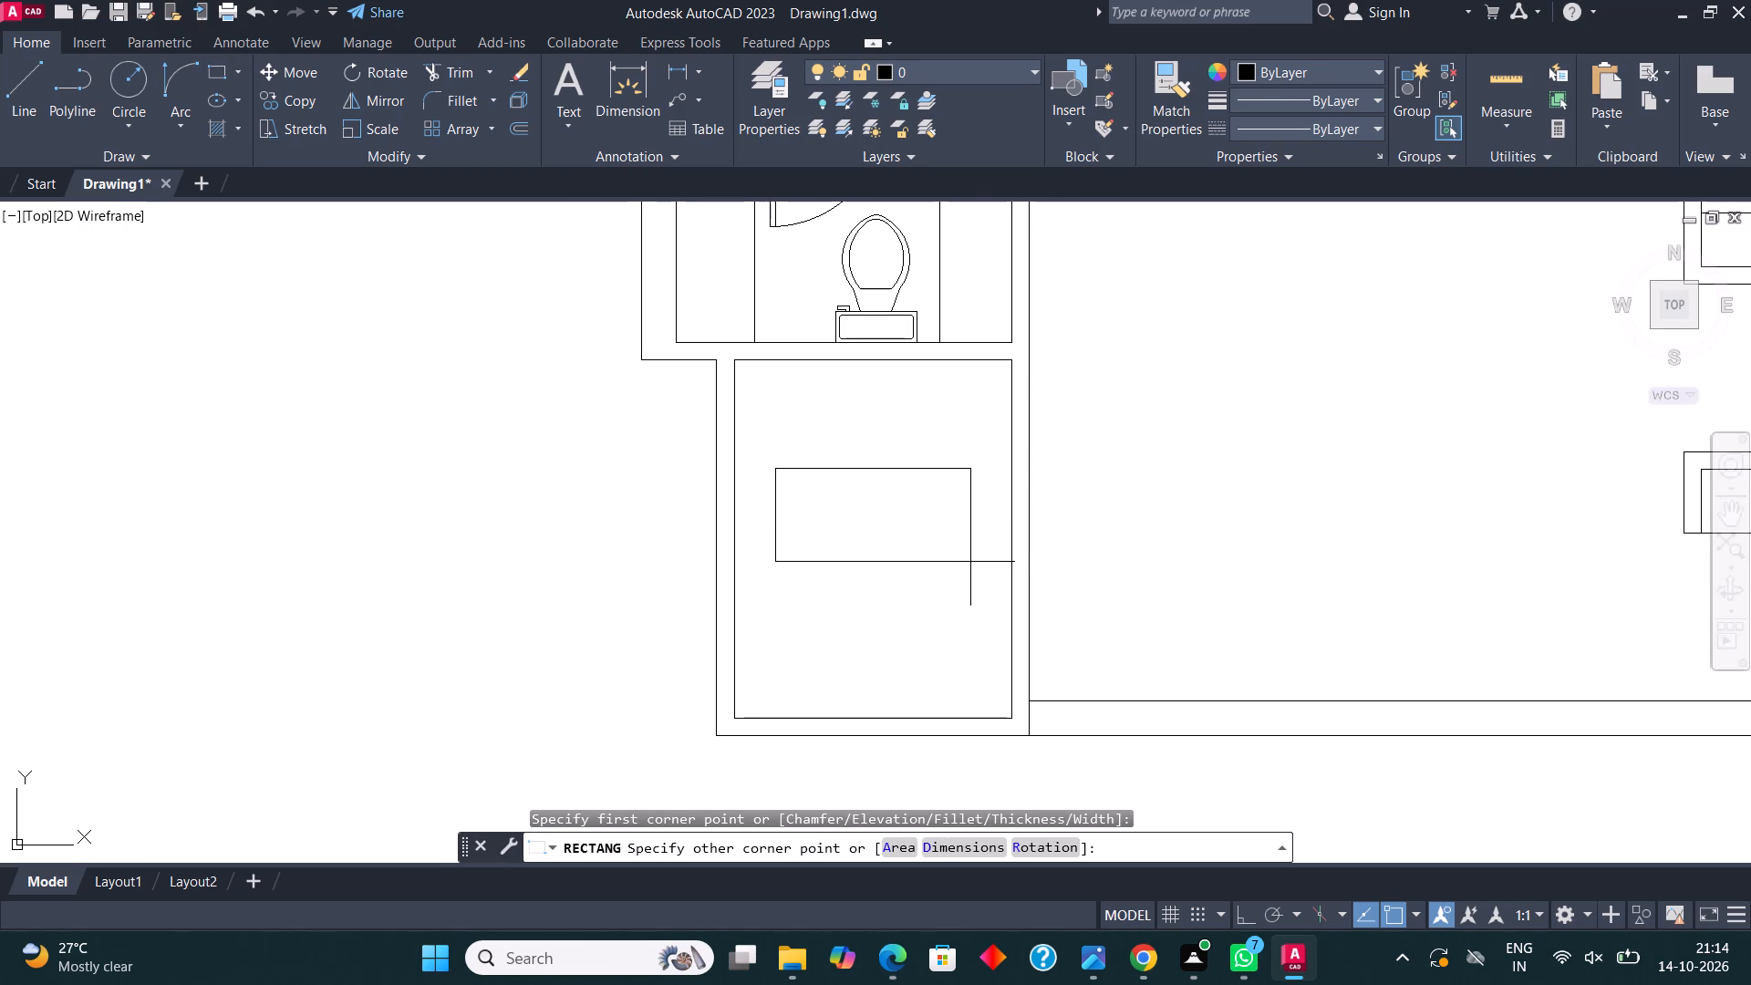
left_click(970, 562)
Offset the horizontal rectangle in the small room inward by 1".
left_click(901, 485)
left_click(884, 458)
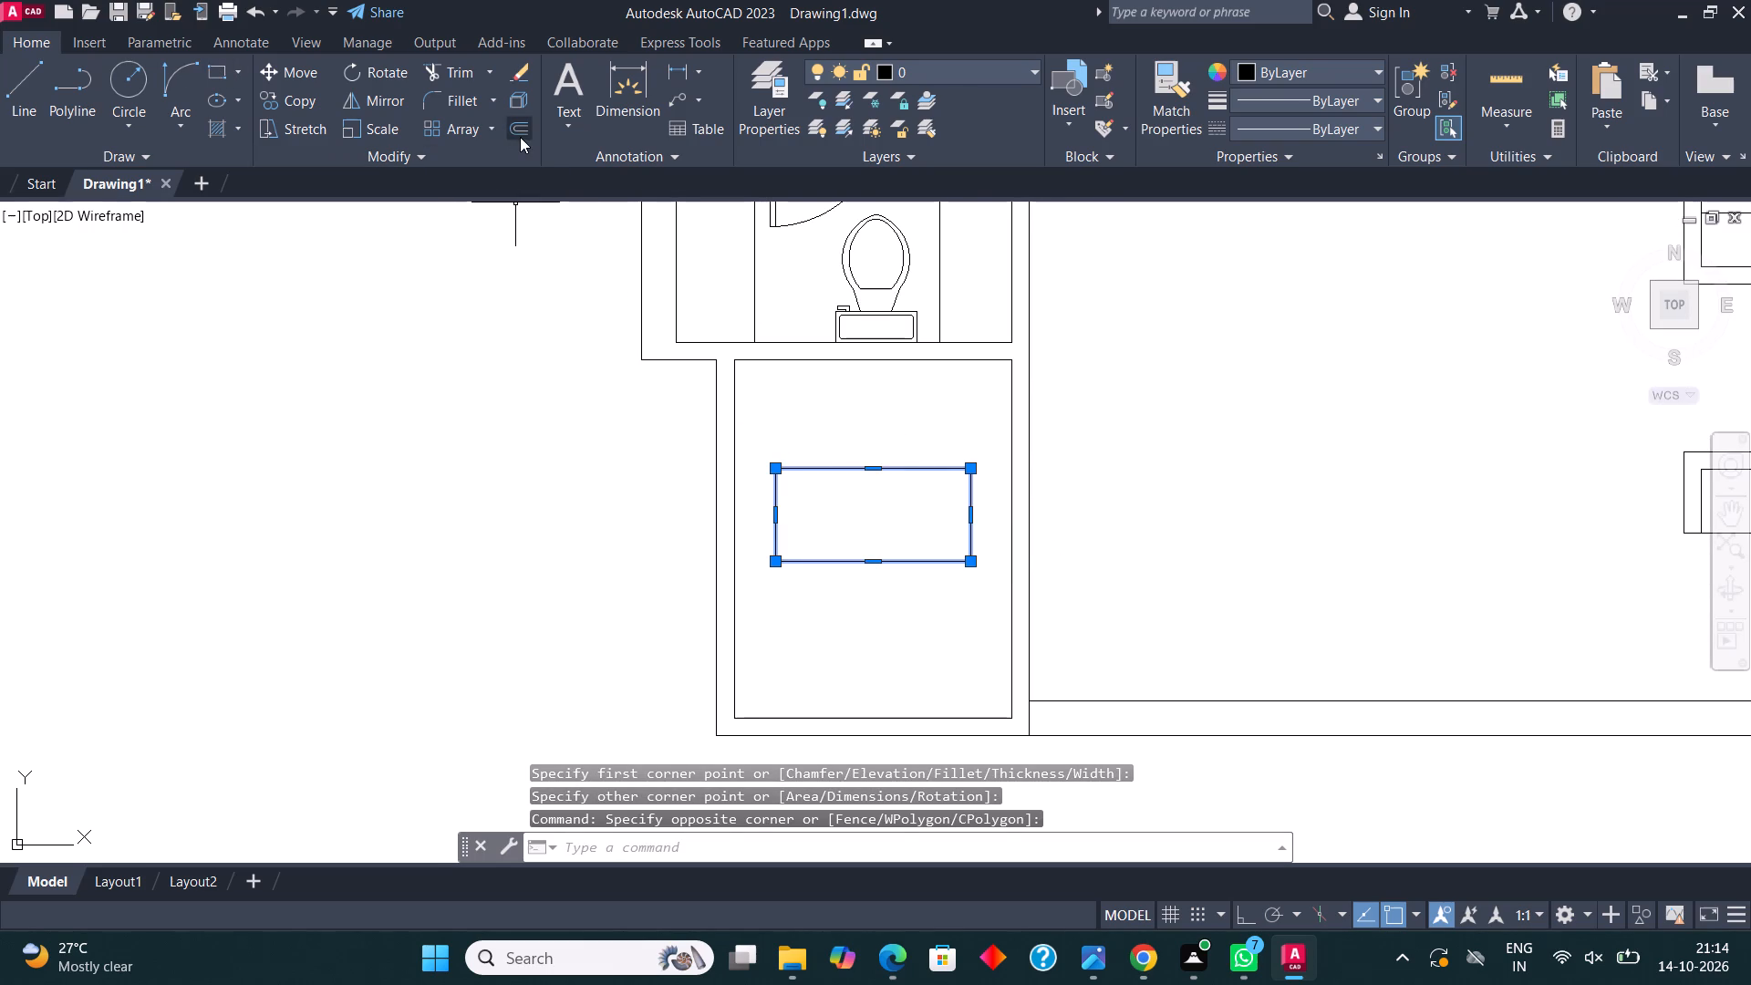
left_click(520, 137)
left_click(822, 471)
type("1\"")
key("Return")
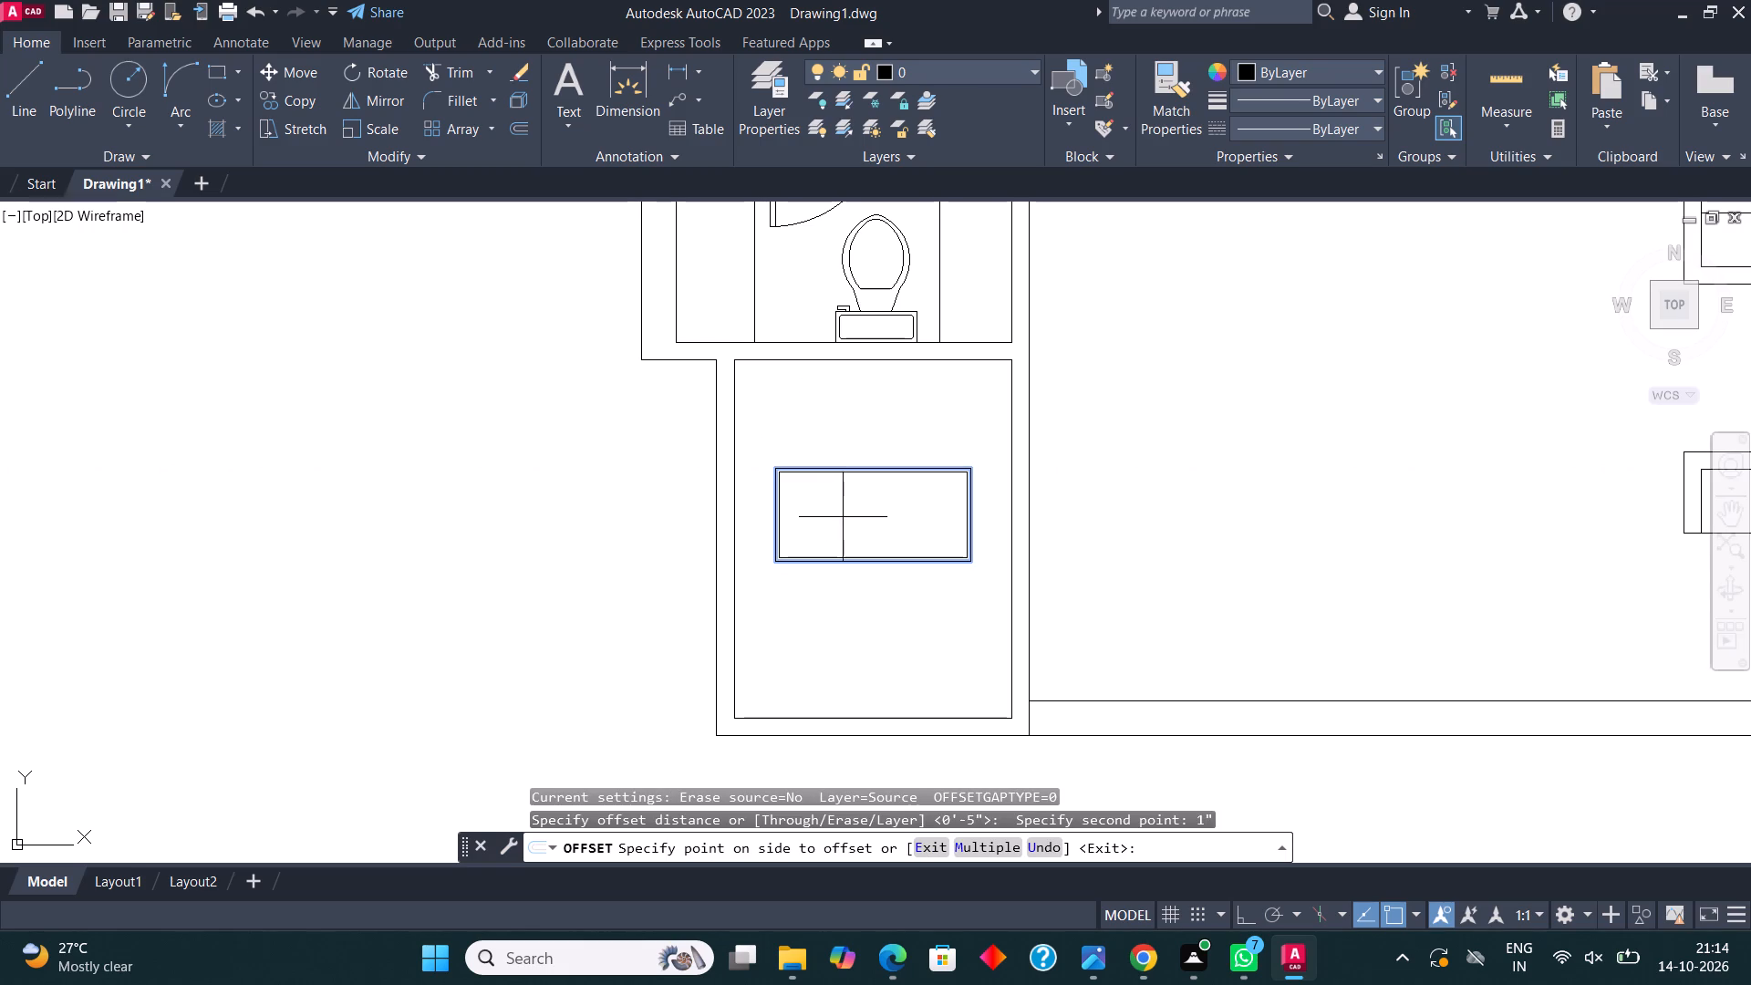
left_click(843, 517)
scroll(846, 513, "up", 2)
middle_click_drag(826, 505, 798, 512)
key("Escape")
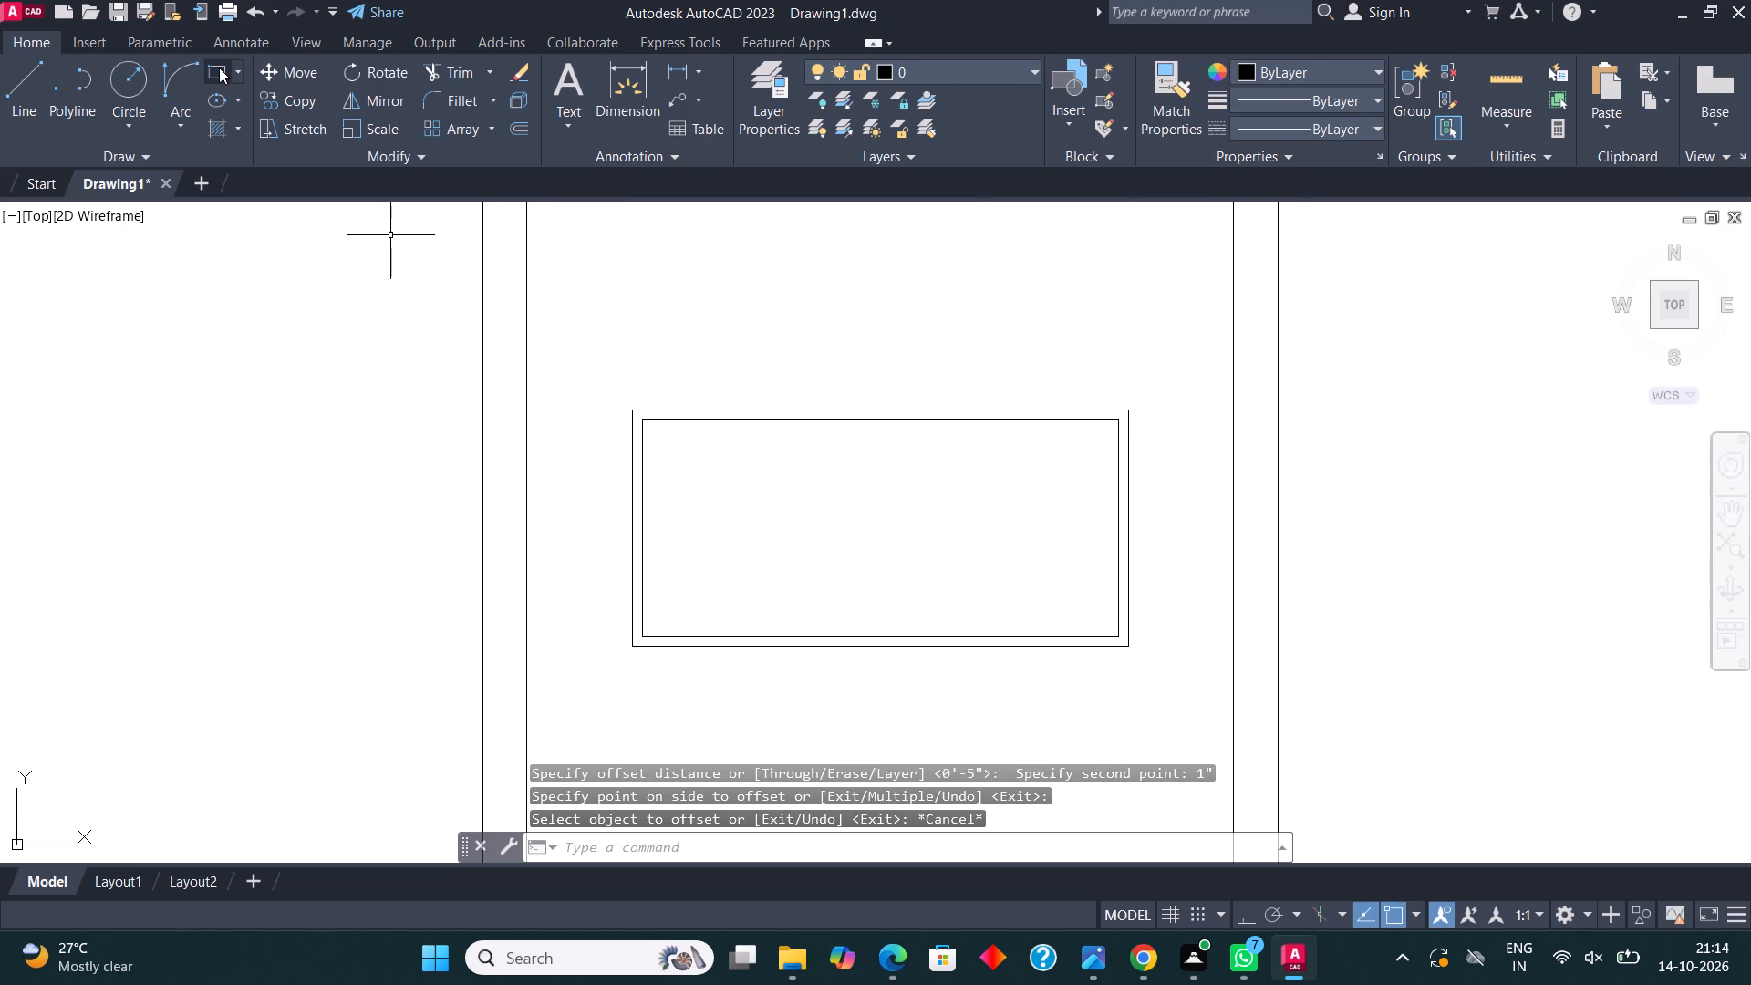
Draw a narrow vertical rectangle inside the double-outlined rectangle, near its left end and clear of its edges.
left_click(218, 67)
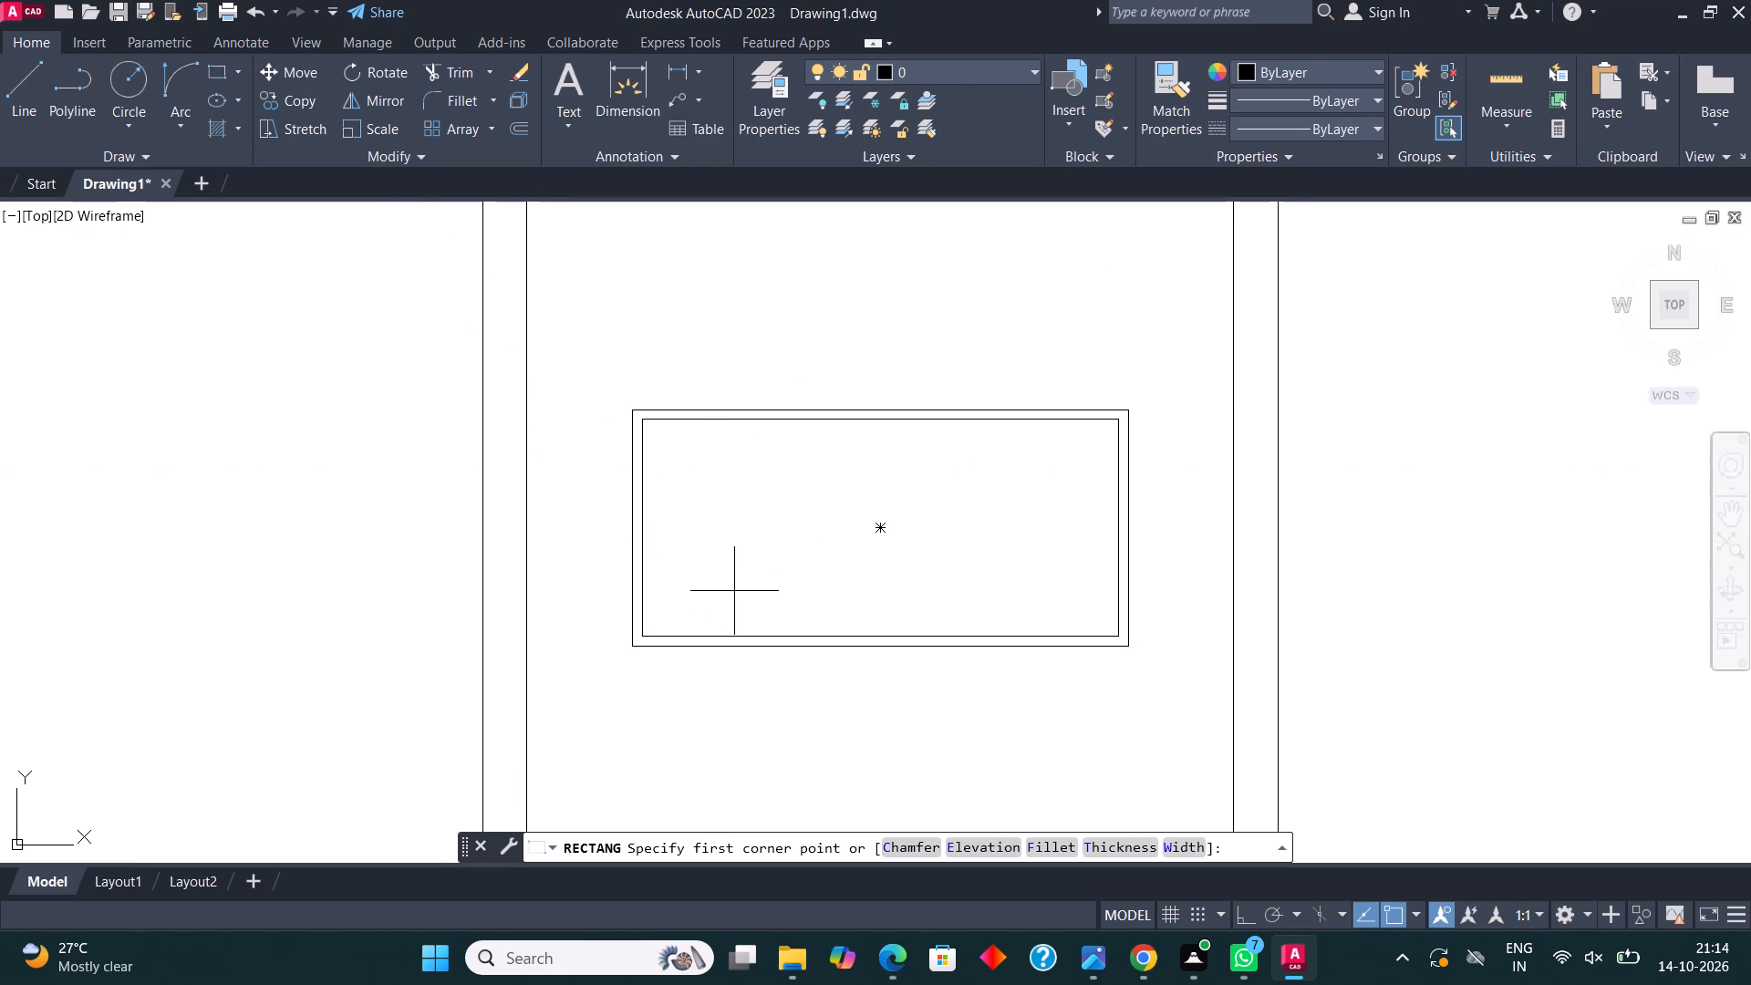
left_click(734, 593)
left_click(768, 465)
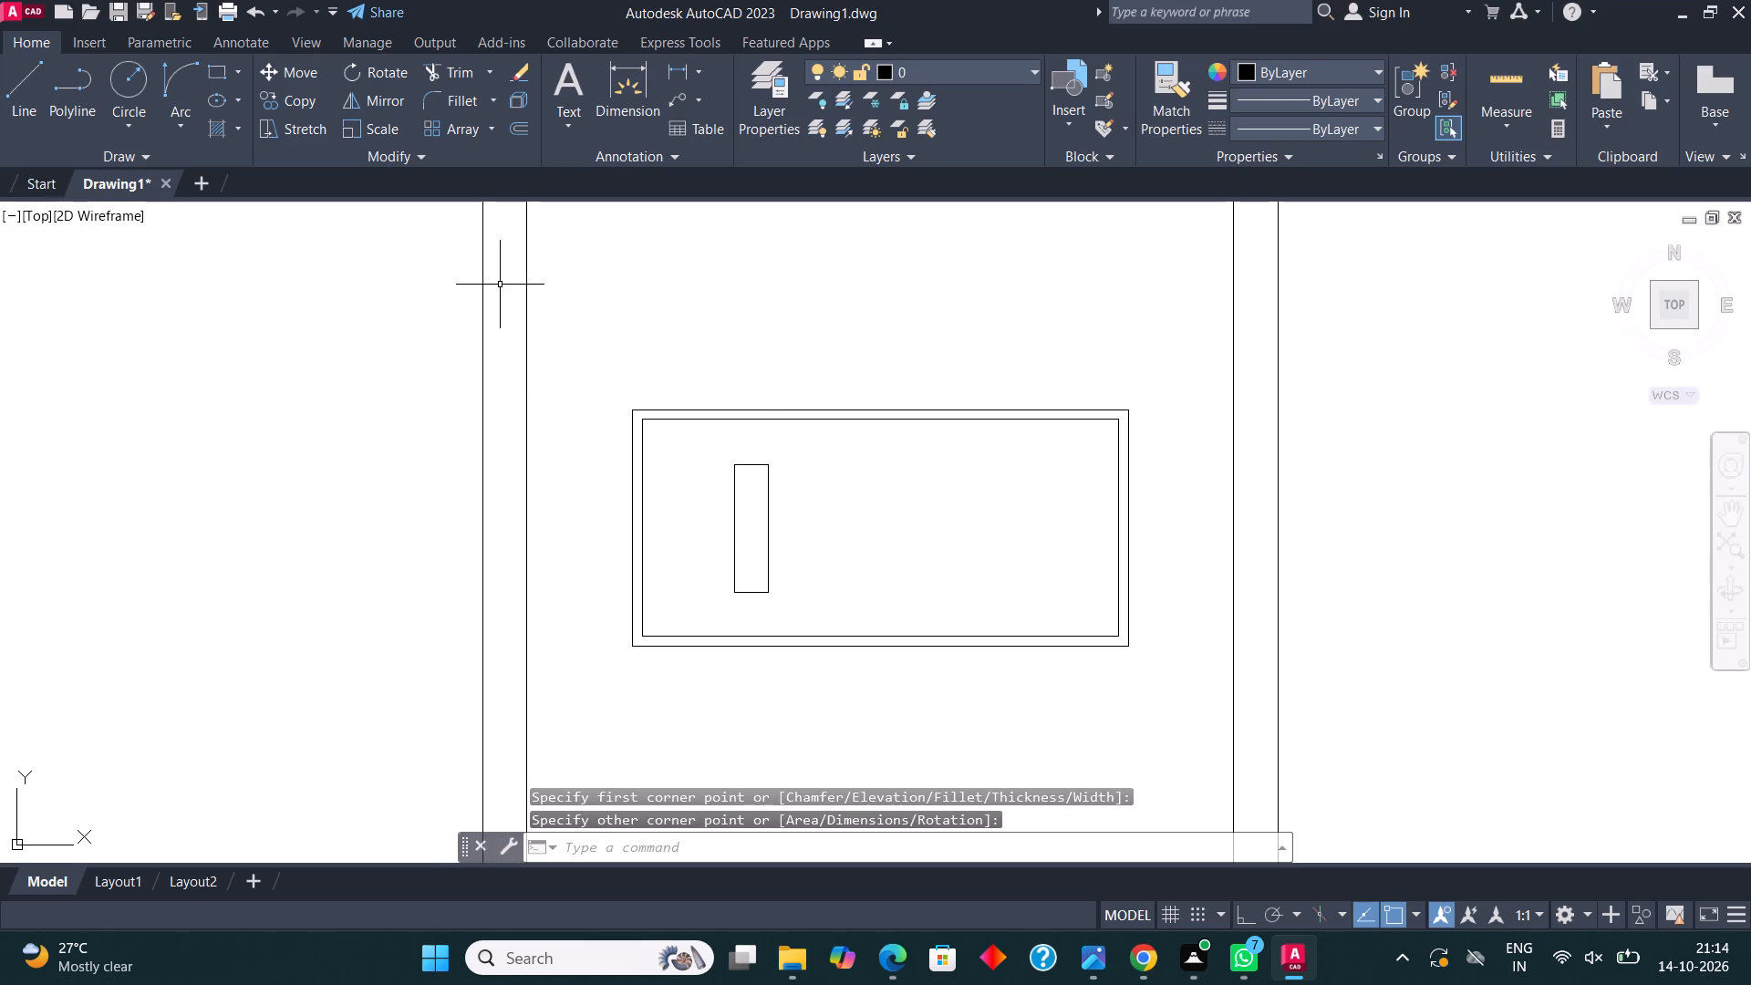
Cap the narrow rectangle's upper and lower ends with outward-bulging arcs, using Start, End, Direction.
left_click(181, 117)
left_click(282, 388)
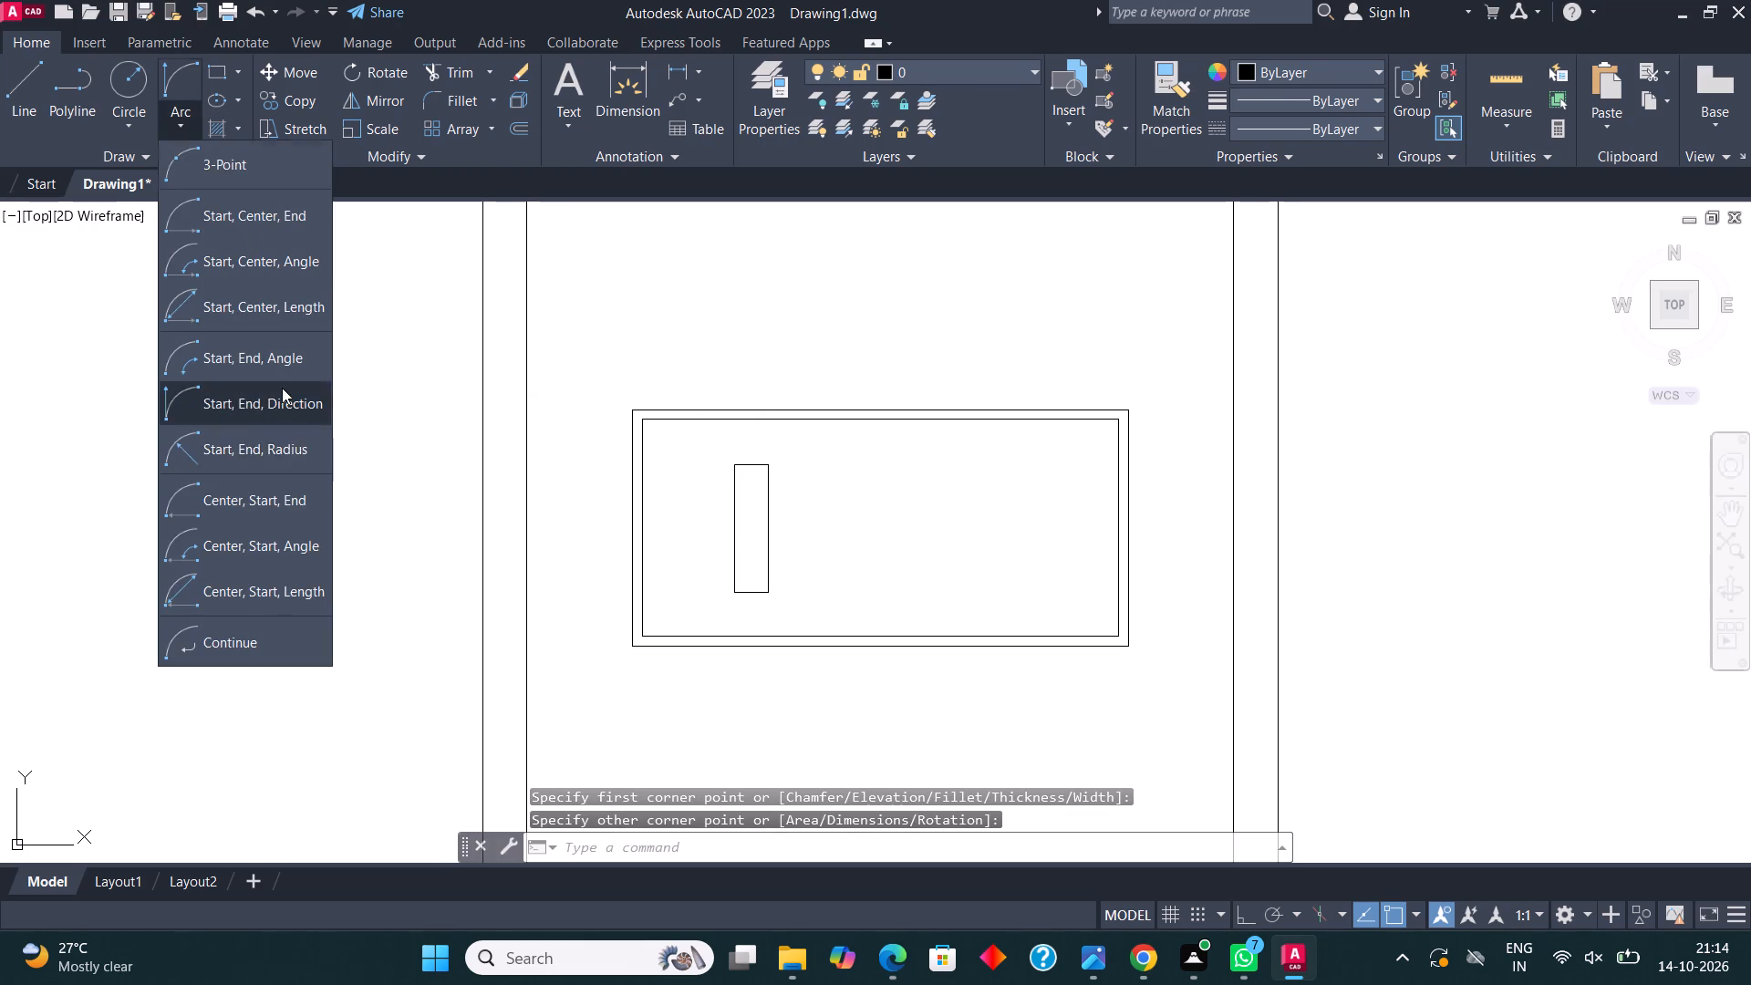
left_click(731, 461)
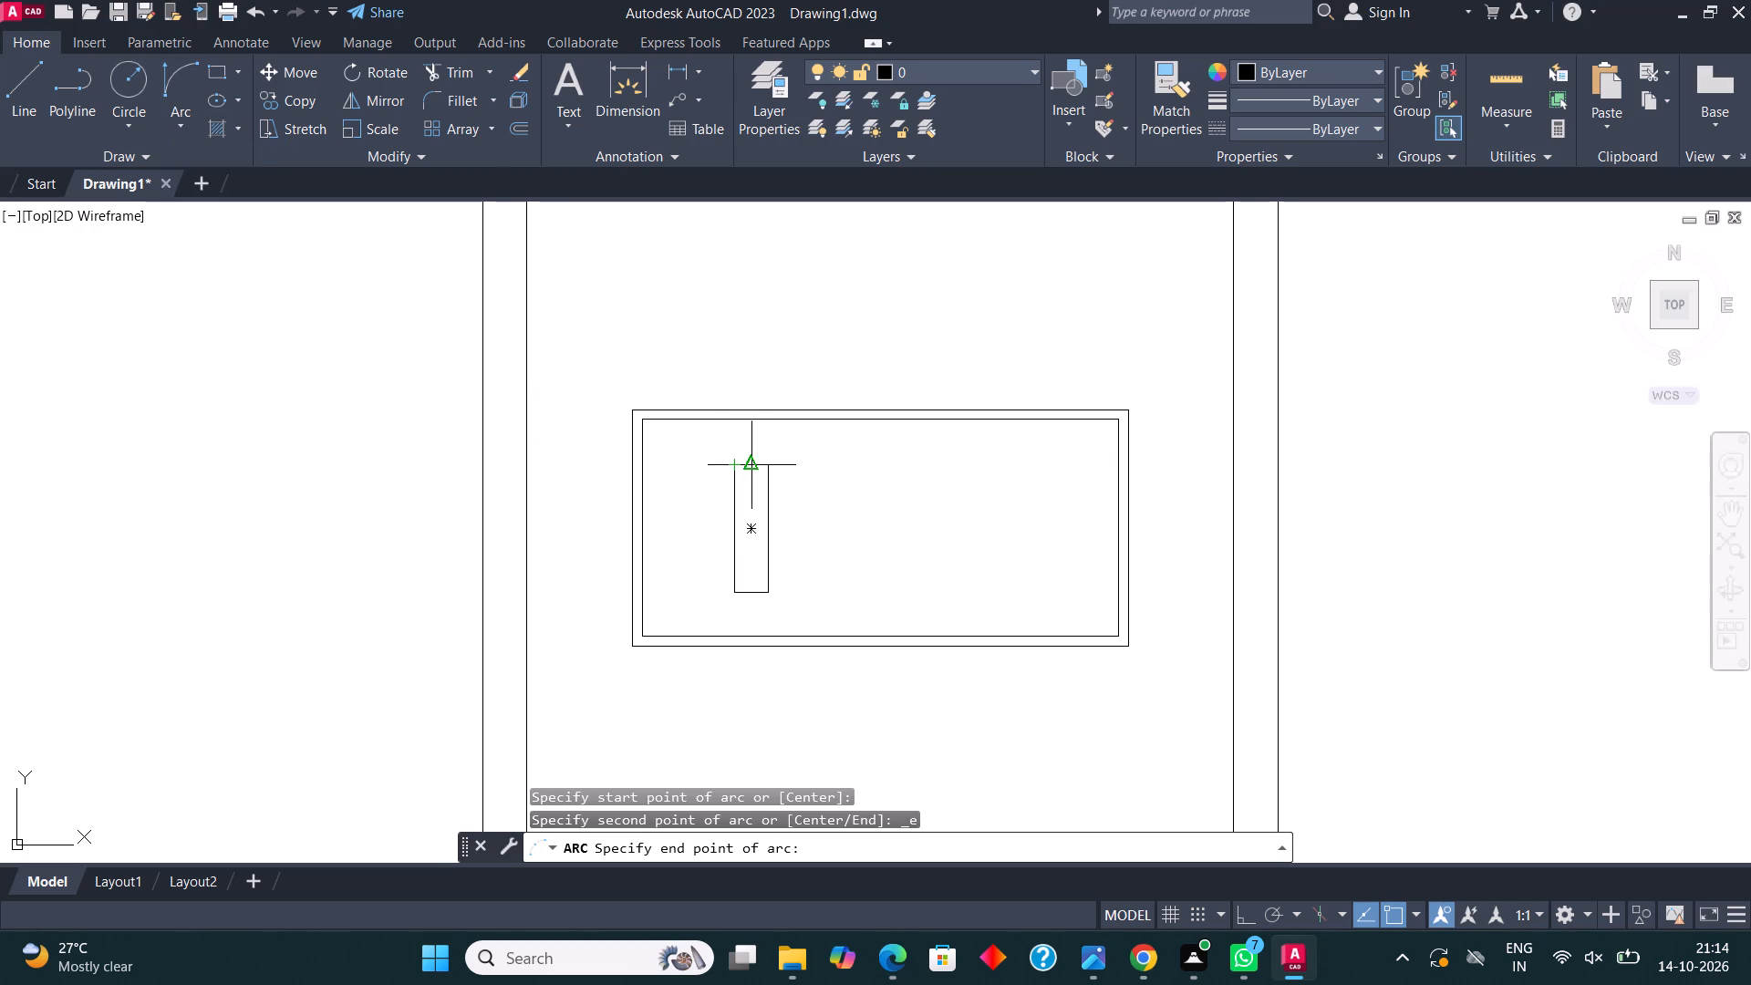
left_click(765, 466)
left_click(749, 361)
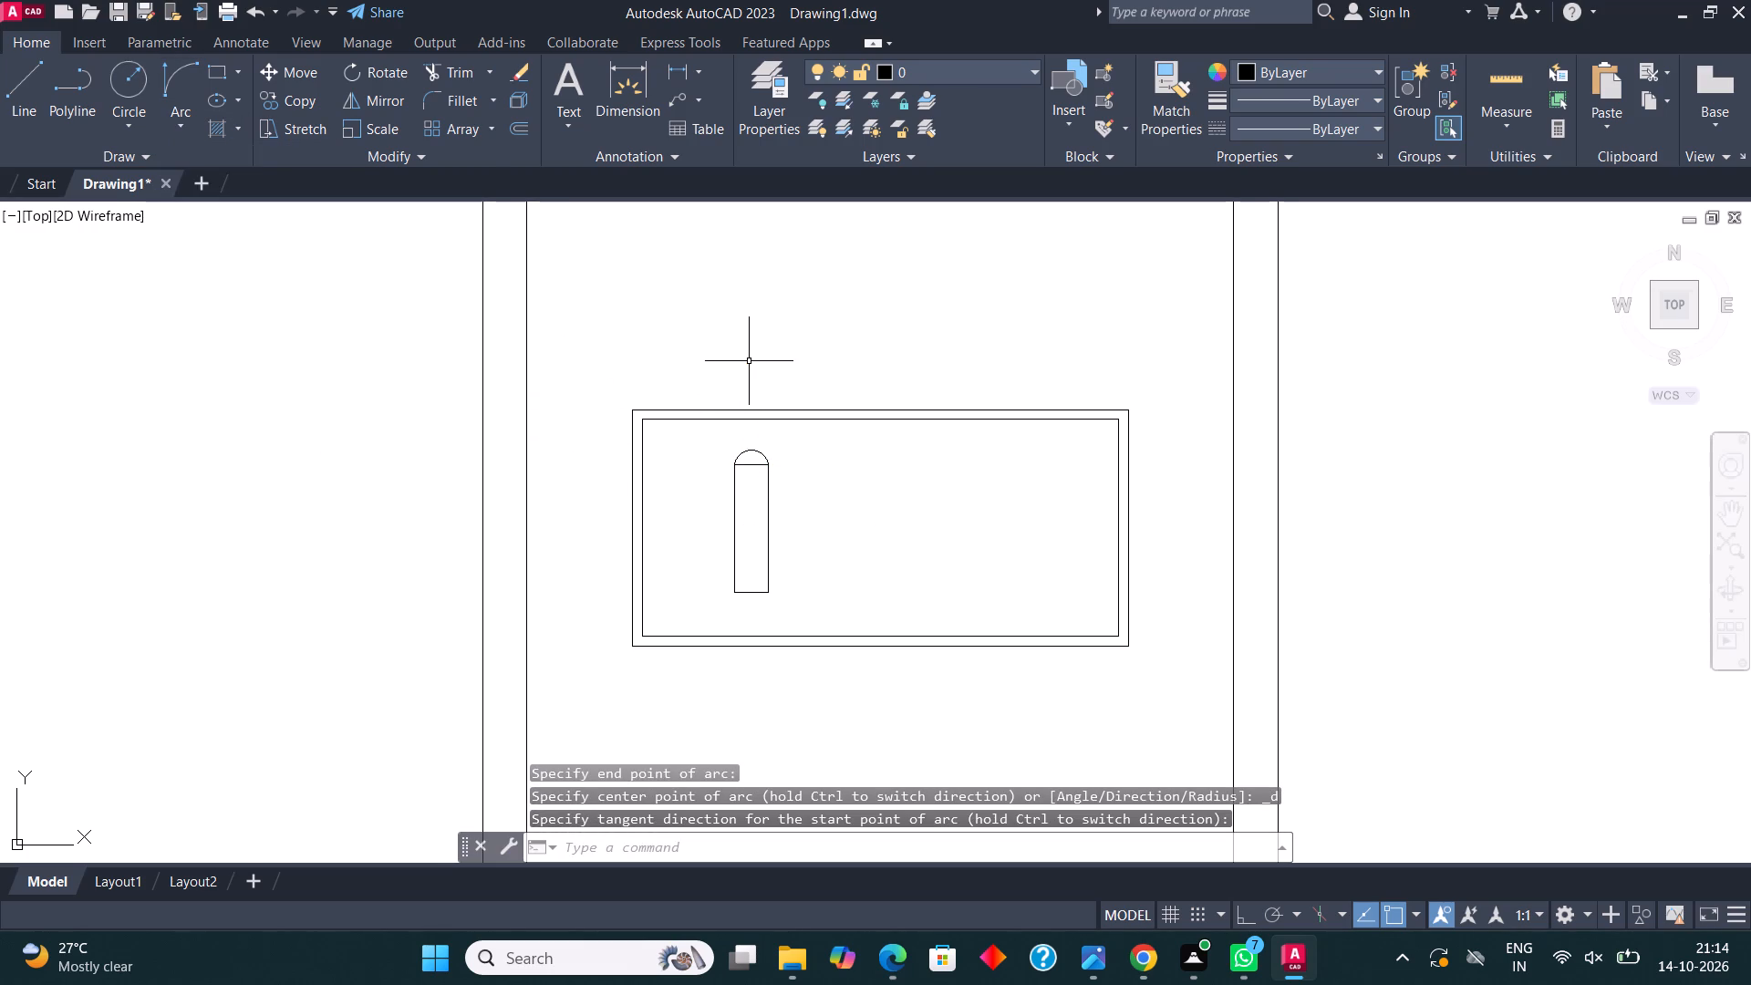
left_click(185, 122)
left_click(266, 404)
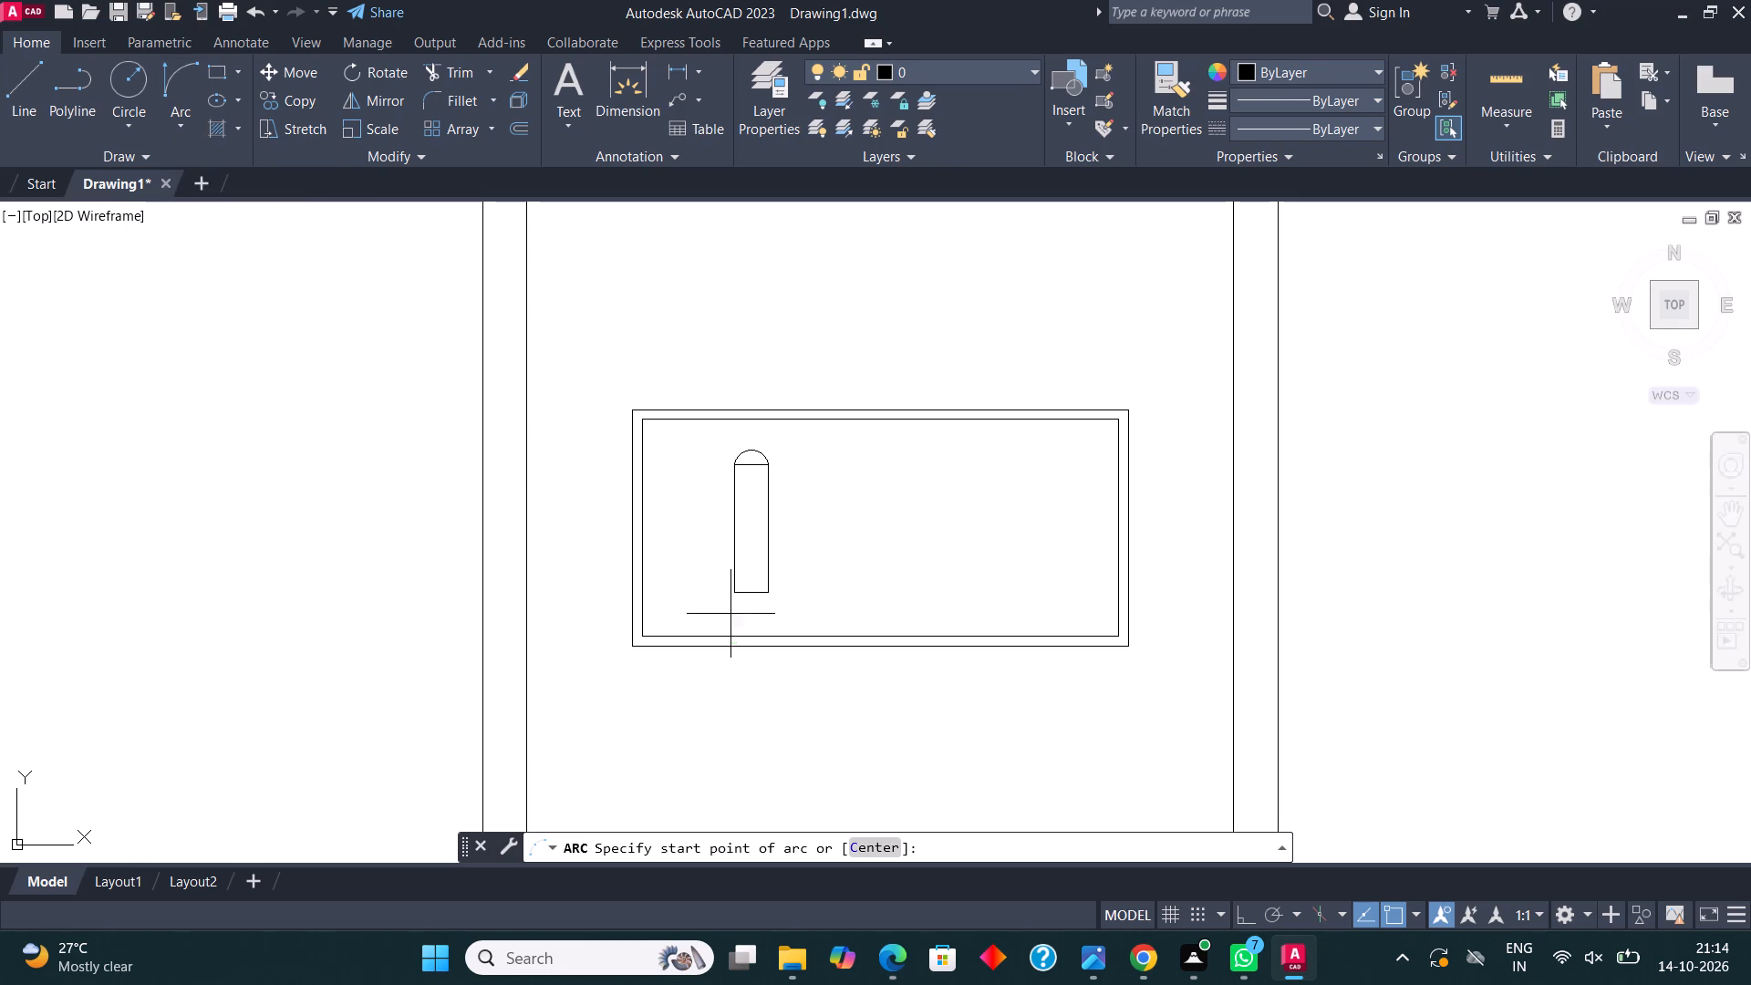
scroll(731, 608, "up", 2)
left_click(730, 569)
left_click(810, 568)
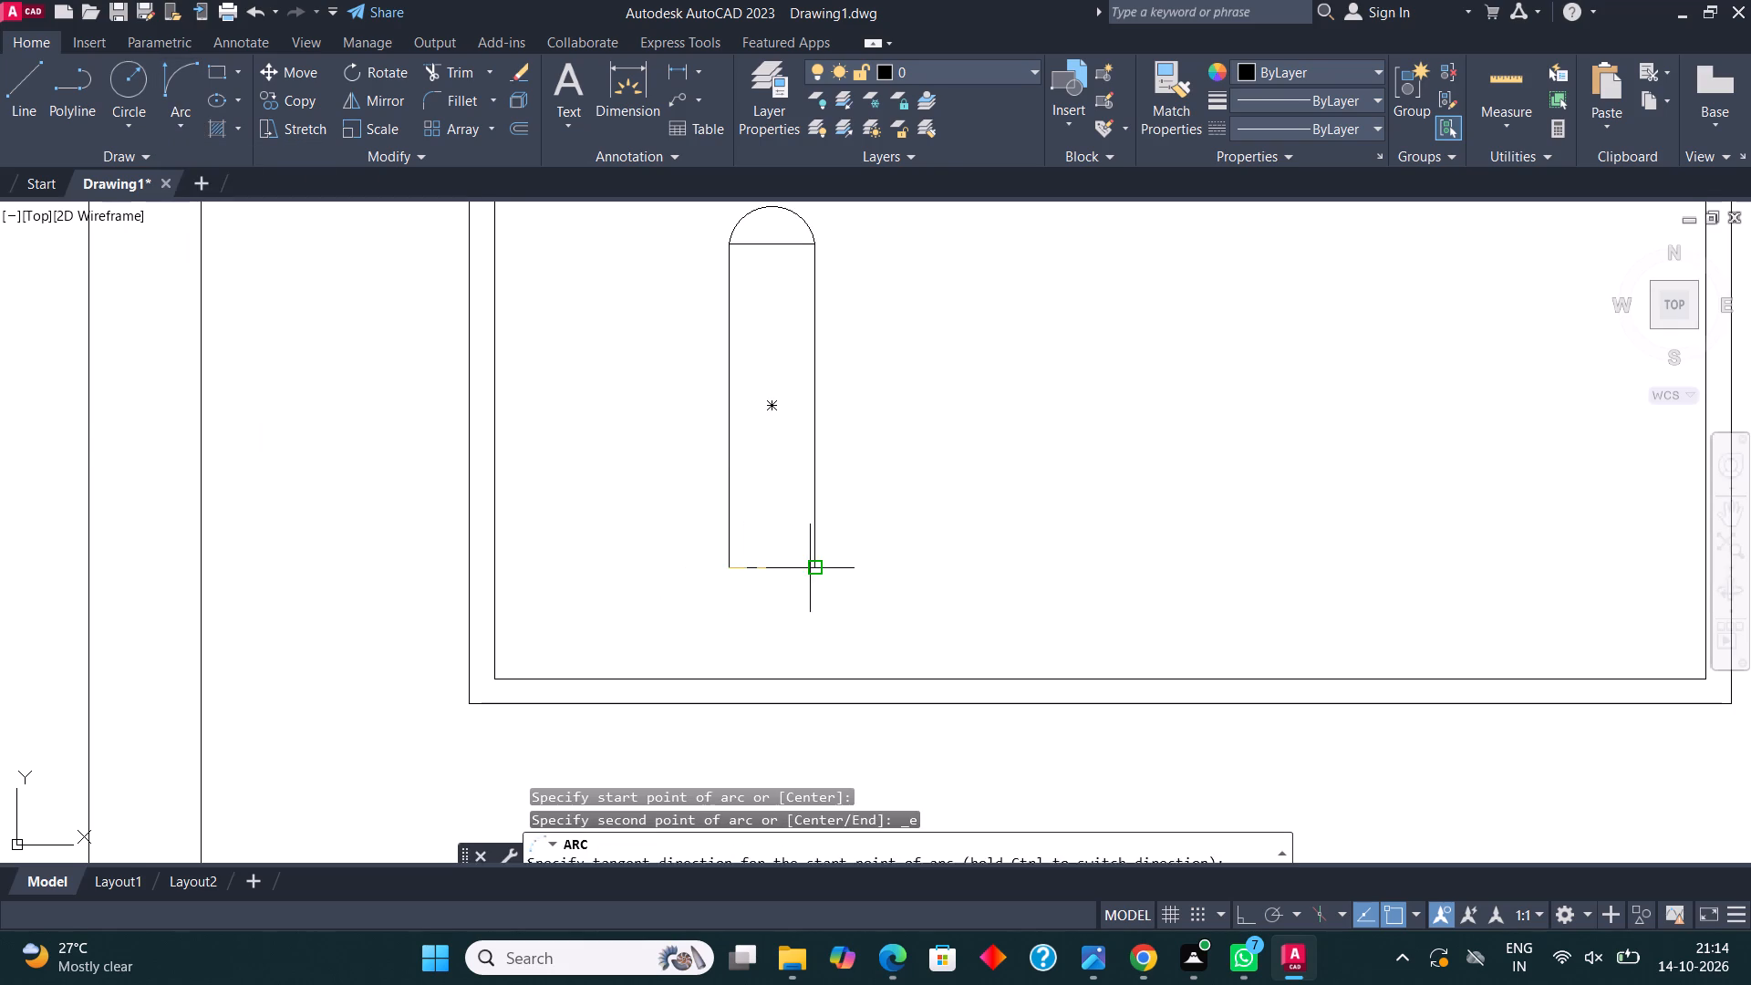
left_click(762, 740)
Trim the short straight lines under both arcs, leaving a single rounded slot outline.
scroll(797, 448, "down", 2)
scroll(797, 419, "up", 2)
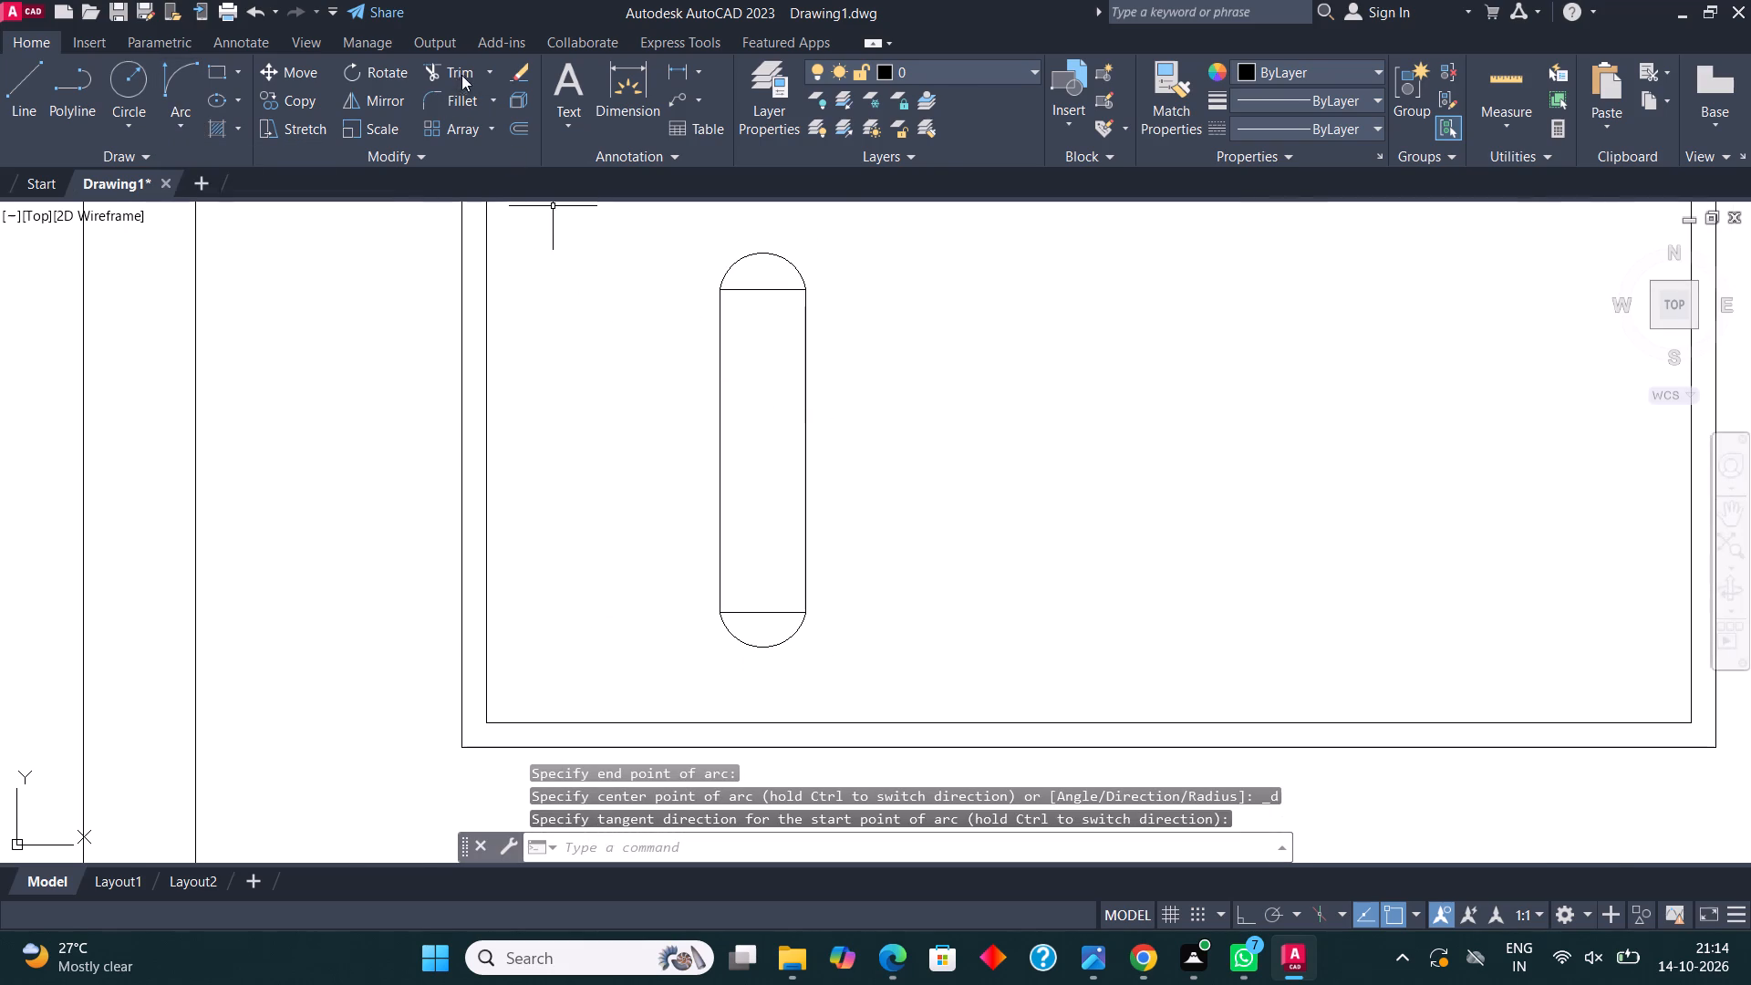
left_click(466, 59)
left_click_drag(765, 625, 762, 396)
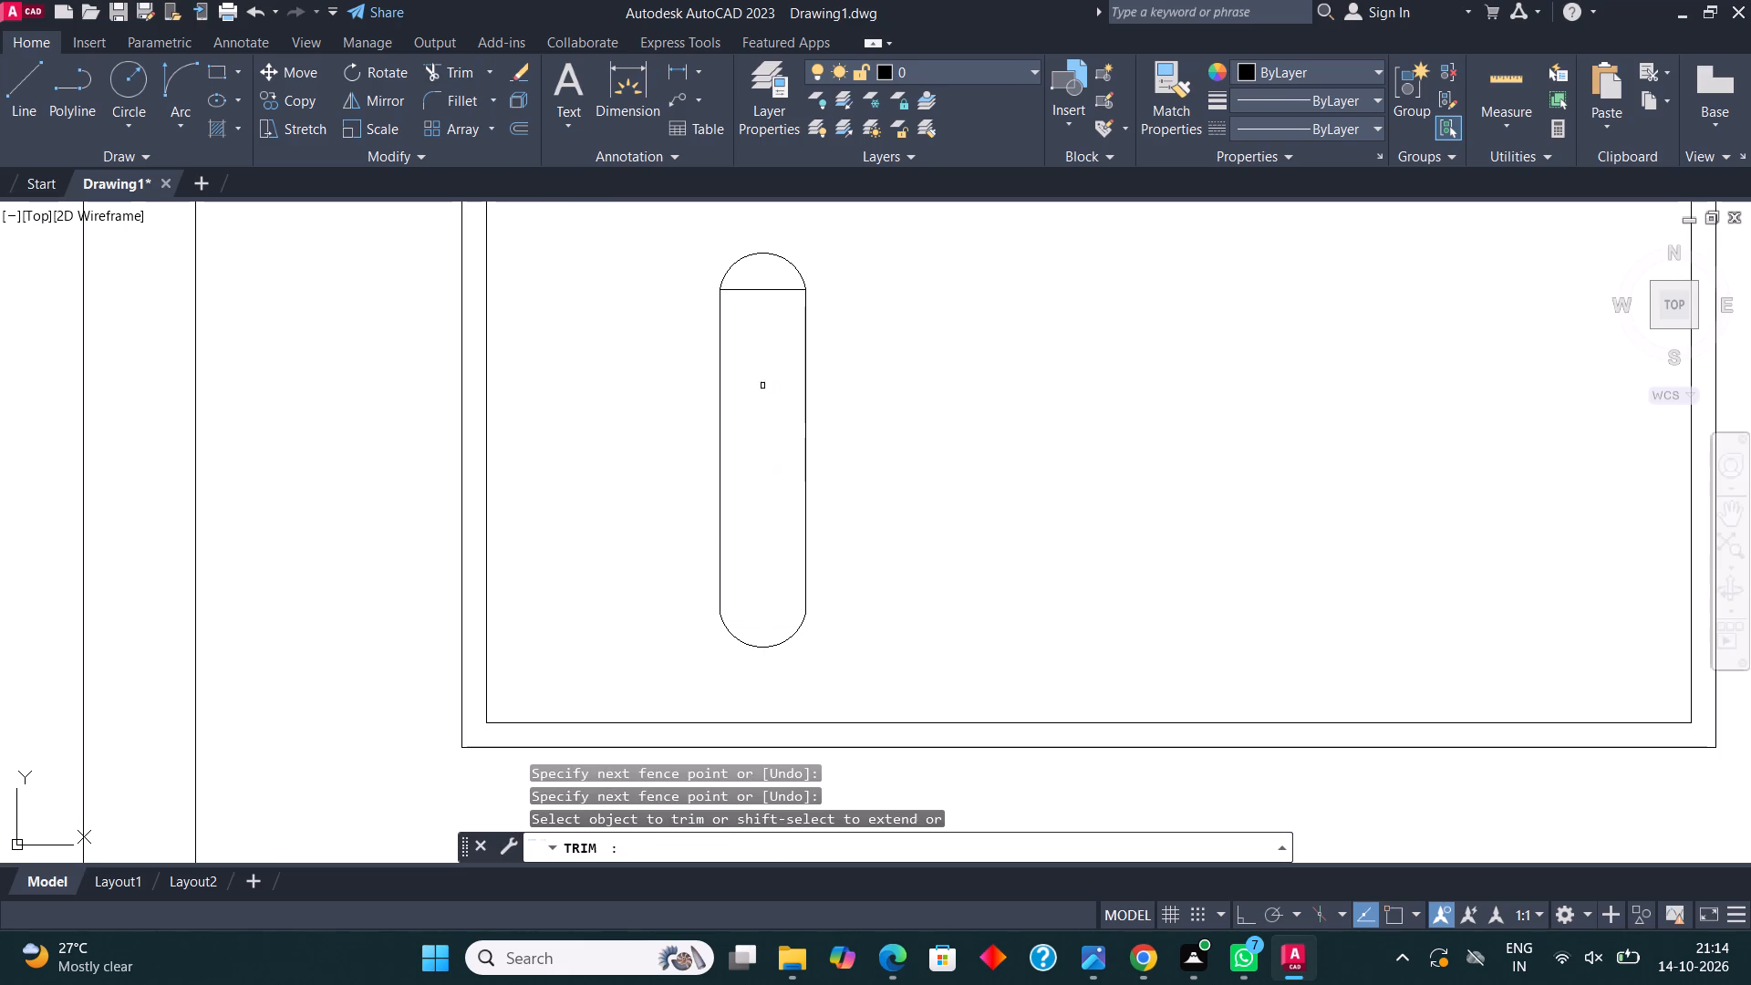
left_click(760, 264)
left_click(763, 410)
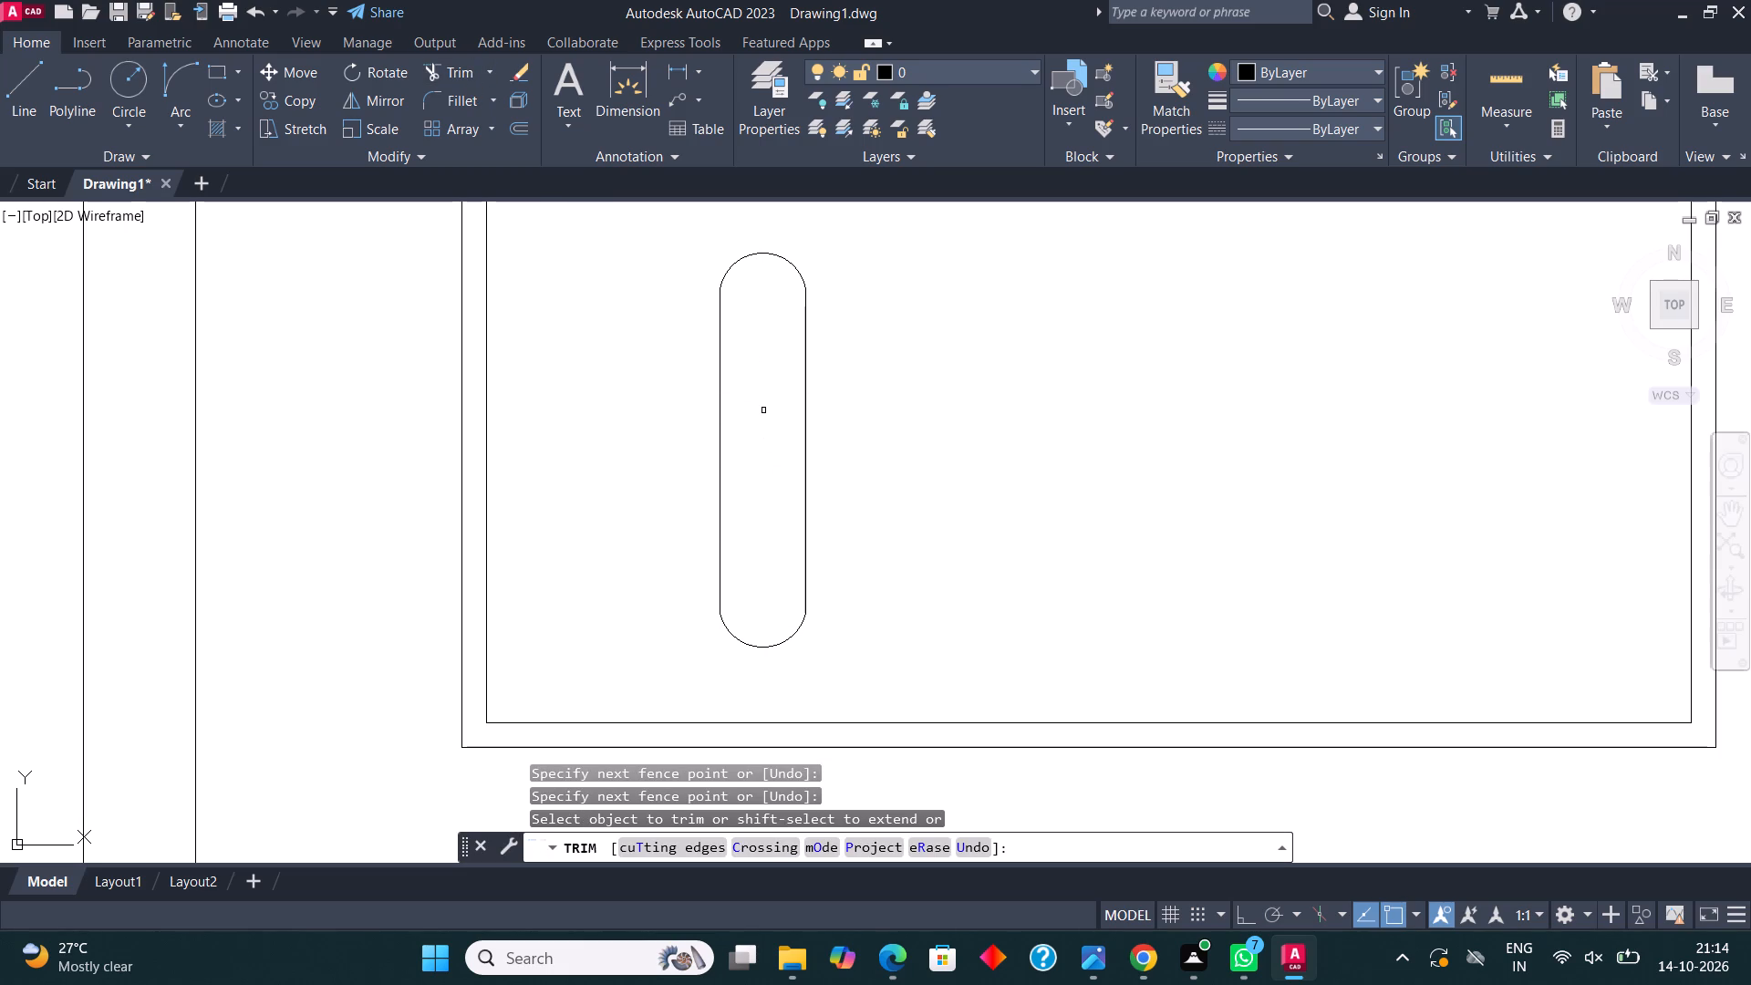
scroll(794, 454, "down", 2)
key("Escape")
Copy the rounded slot horizontally to the right half of the double-outlined rectangle.
left_click(826, 544)
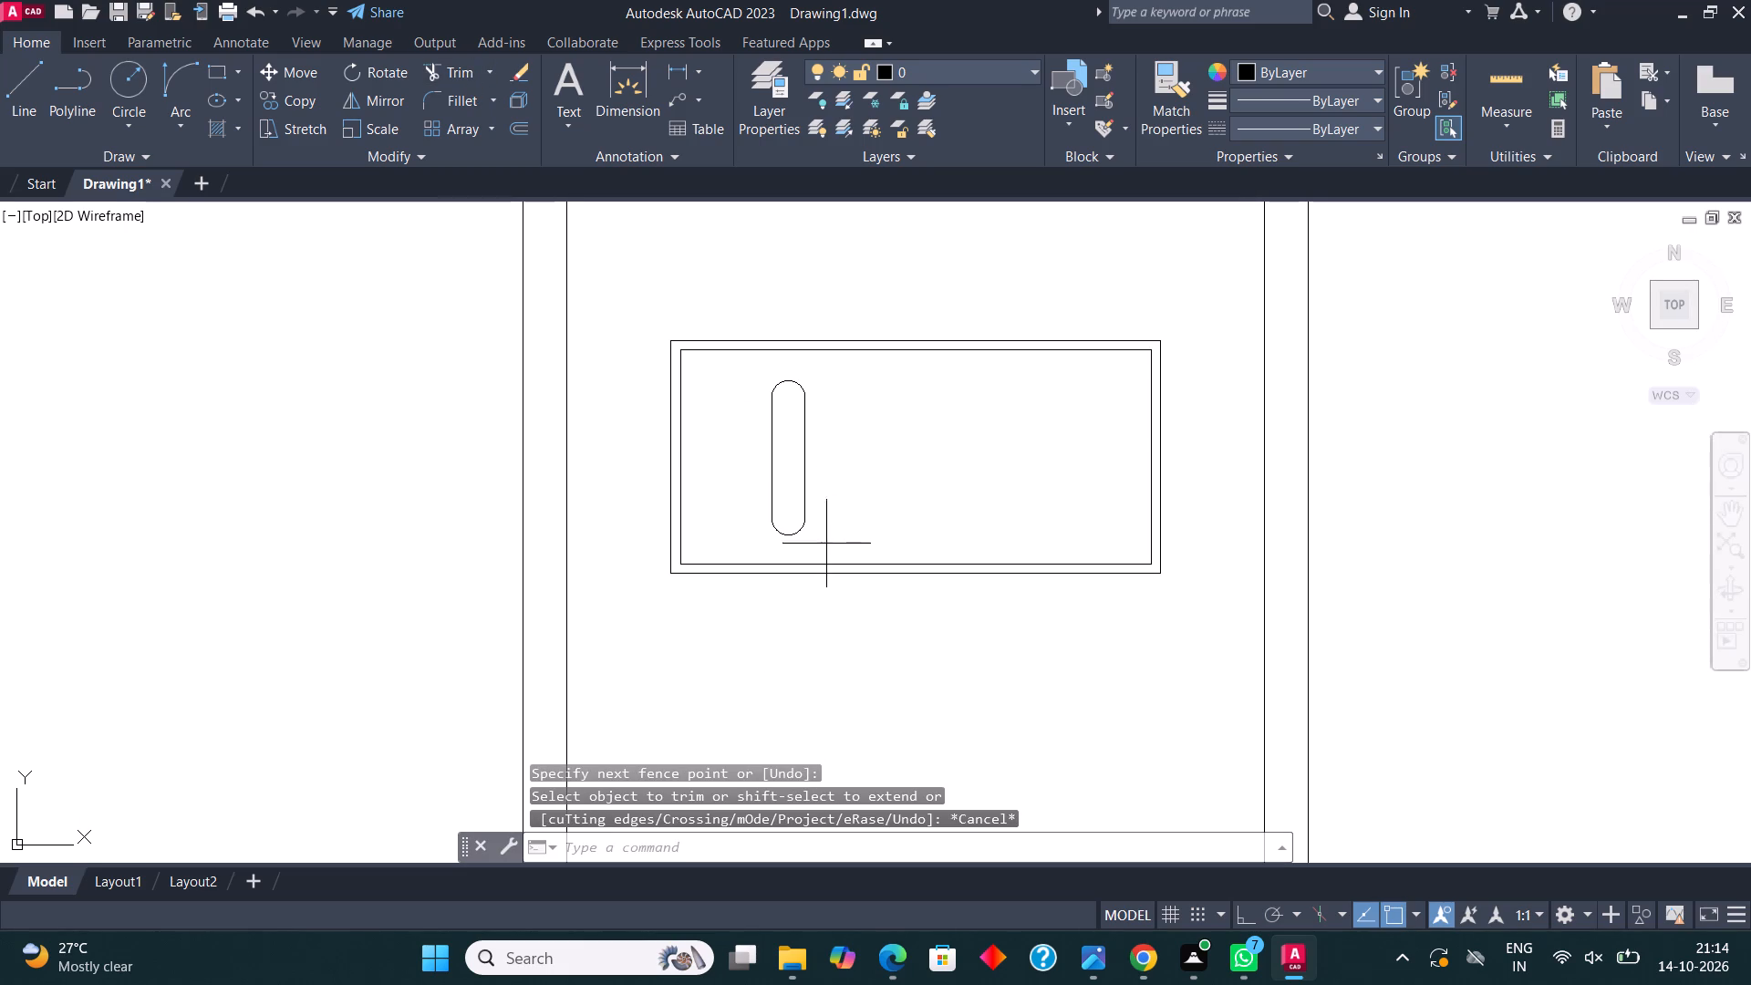
left_click(750, 370)
left_click(296, 98)
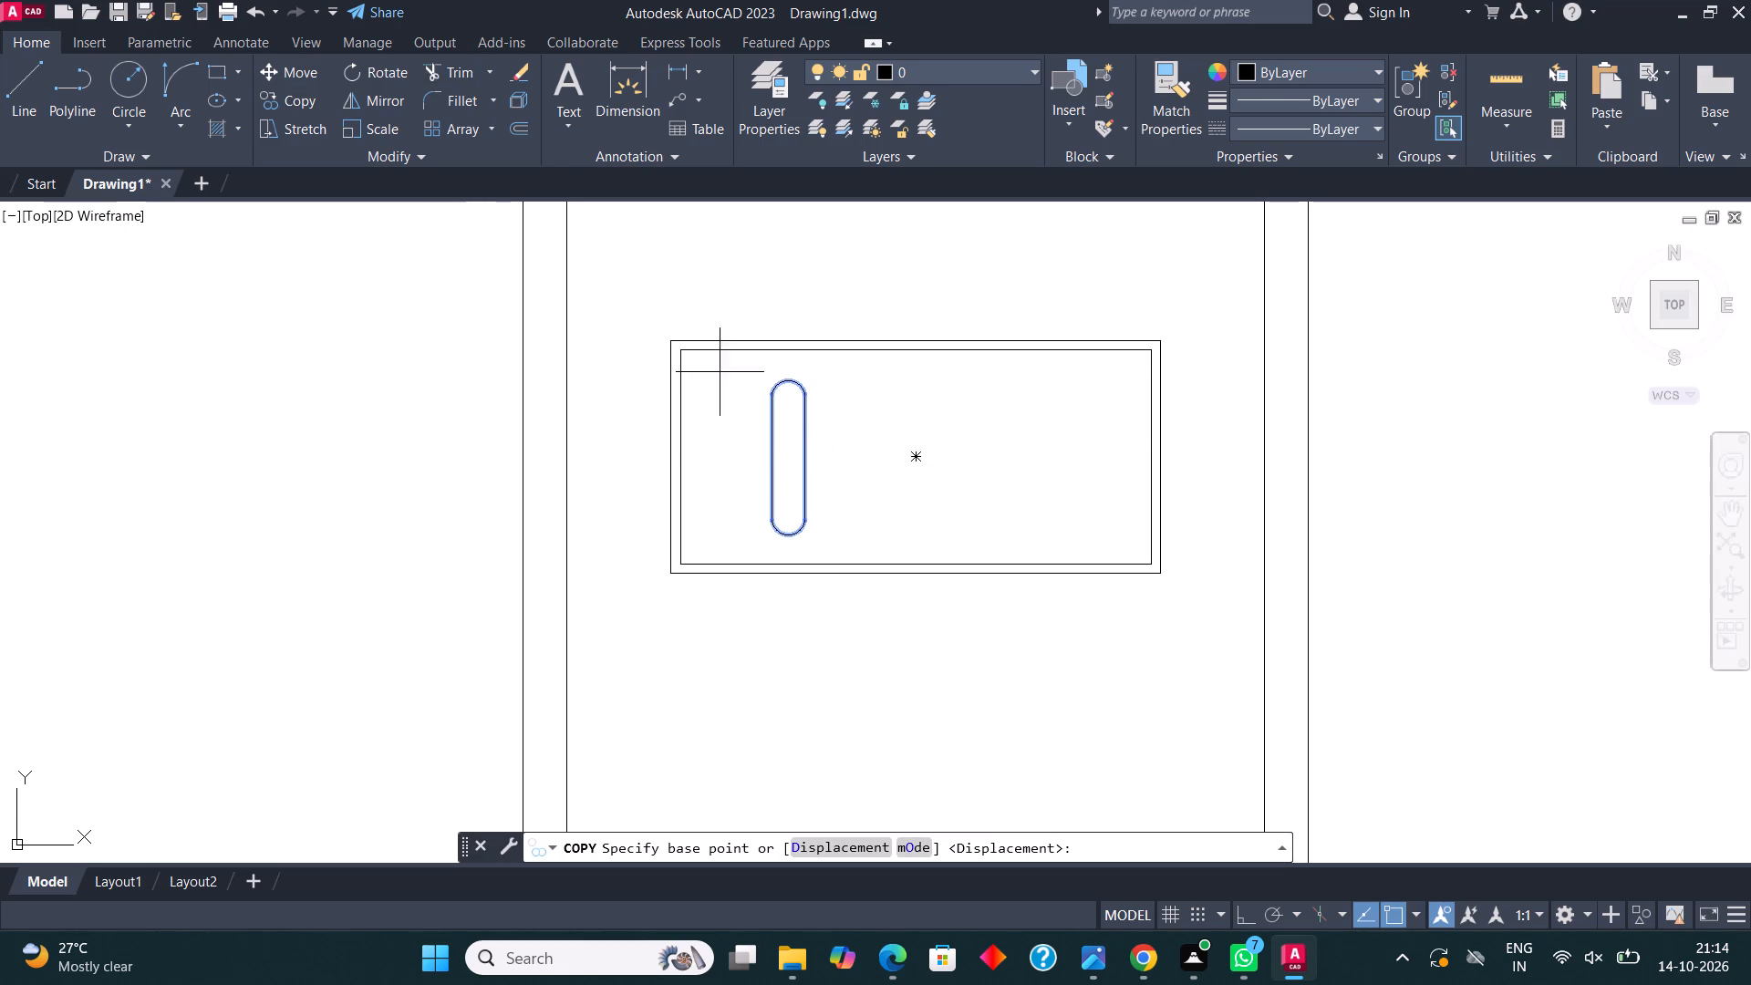
left_click(794, 453)
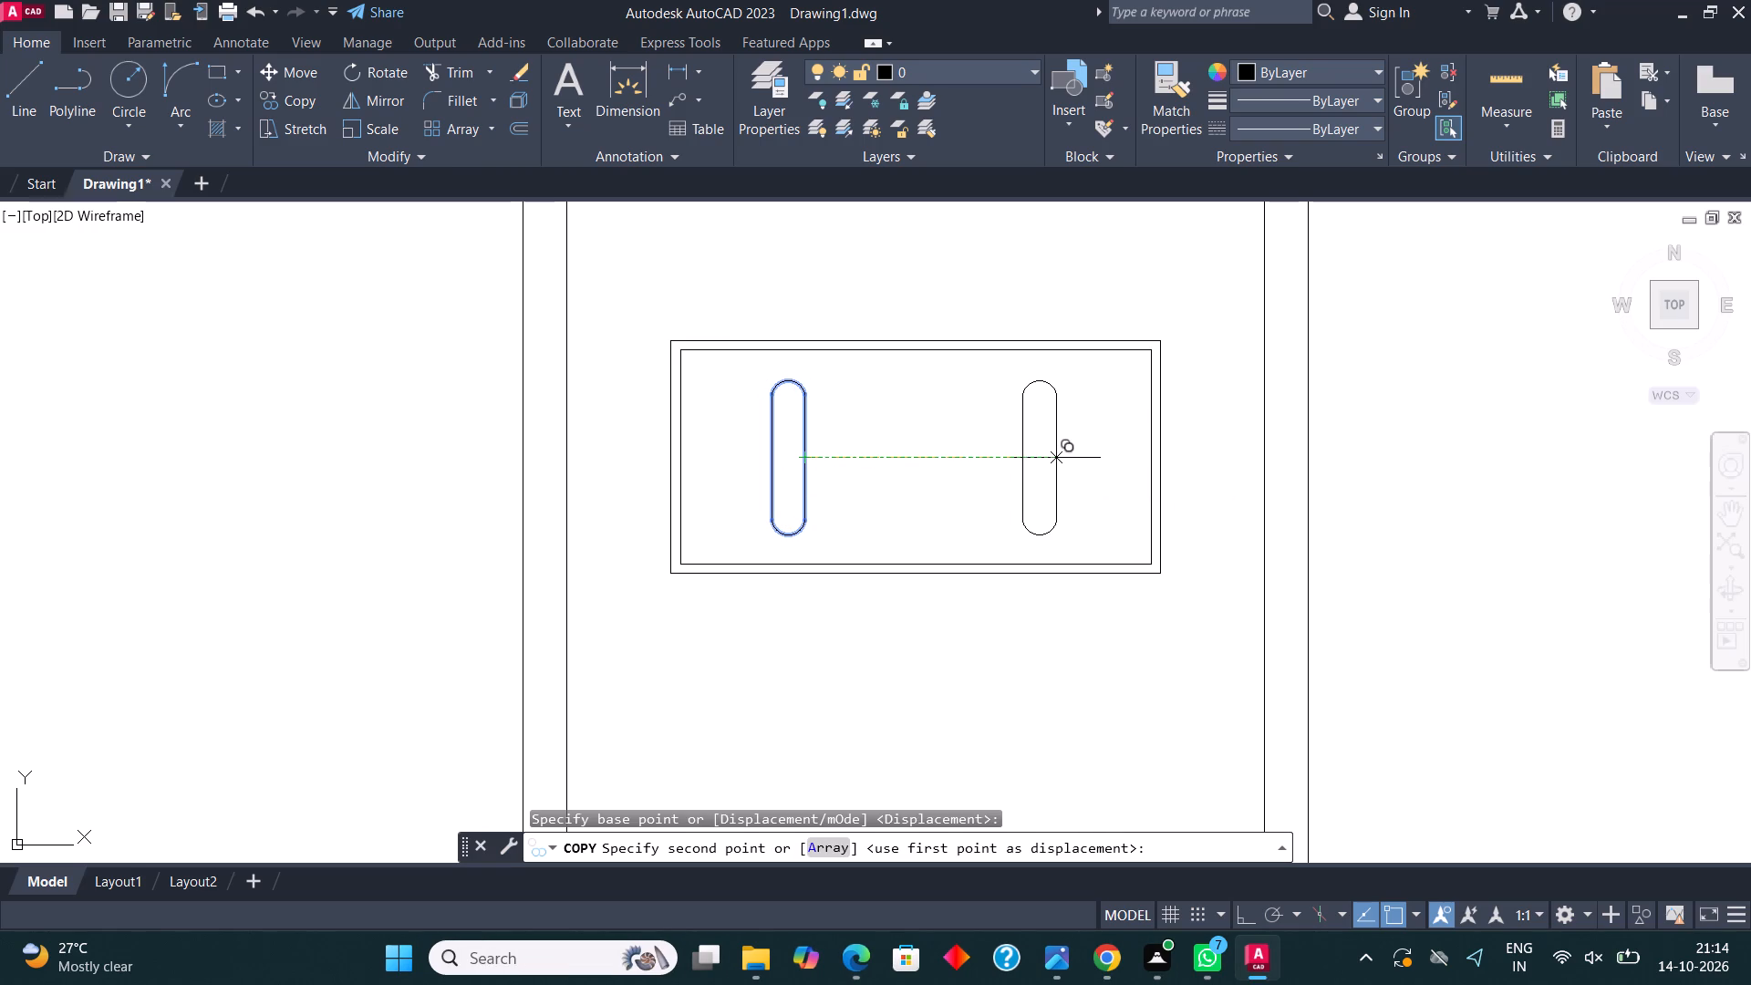
left_click(1056, 458)
key("Escape")
Draw a short horizontal line across the thickness of the small room's right wall, just above its lower inner corner.
scroll(883, 515, "down", 2)
middle_click_drag(881, 515, 901, 447)
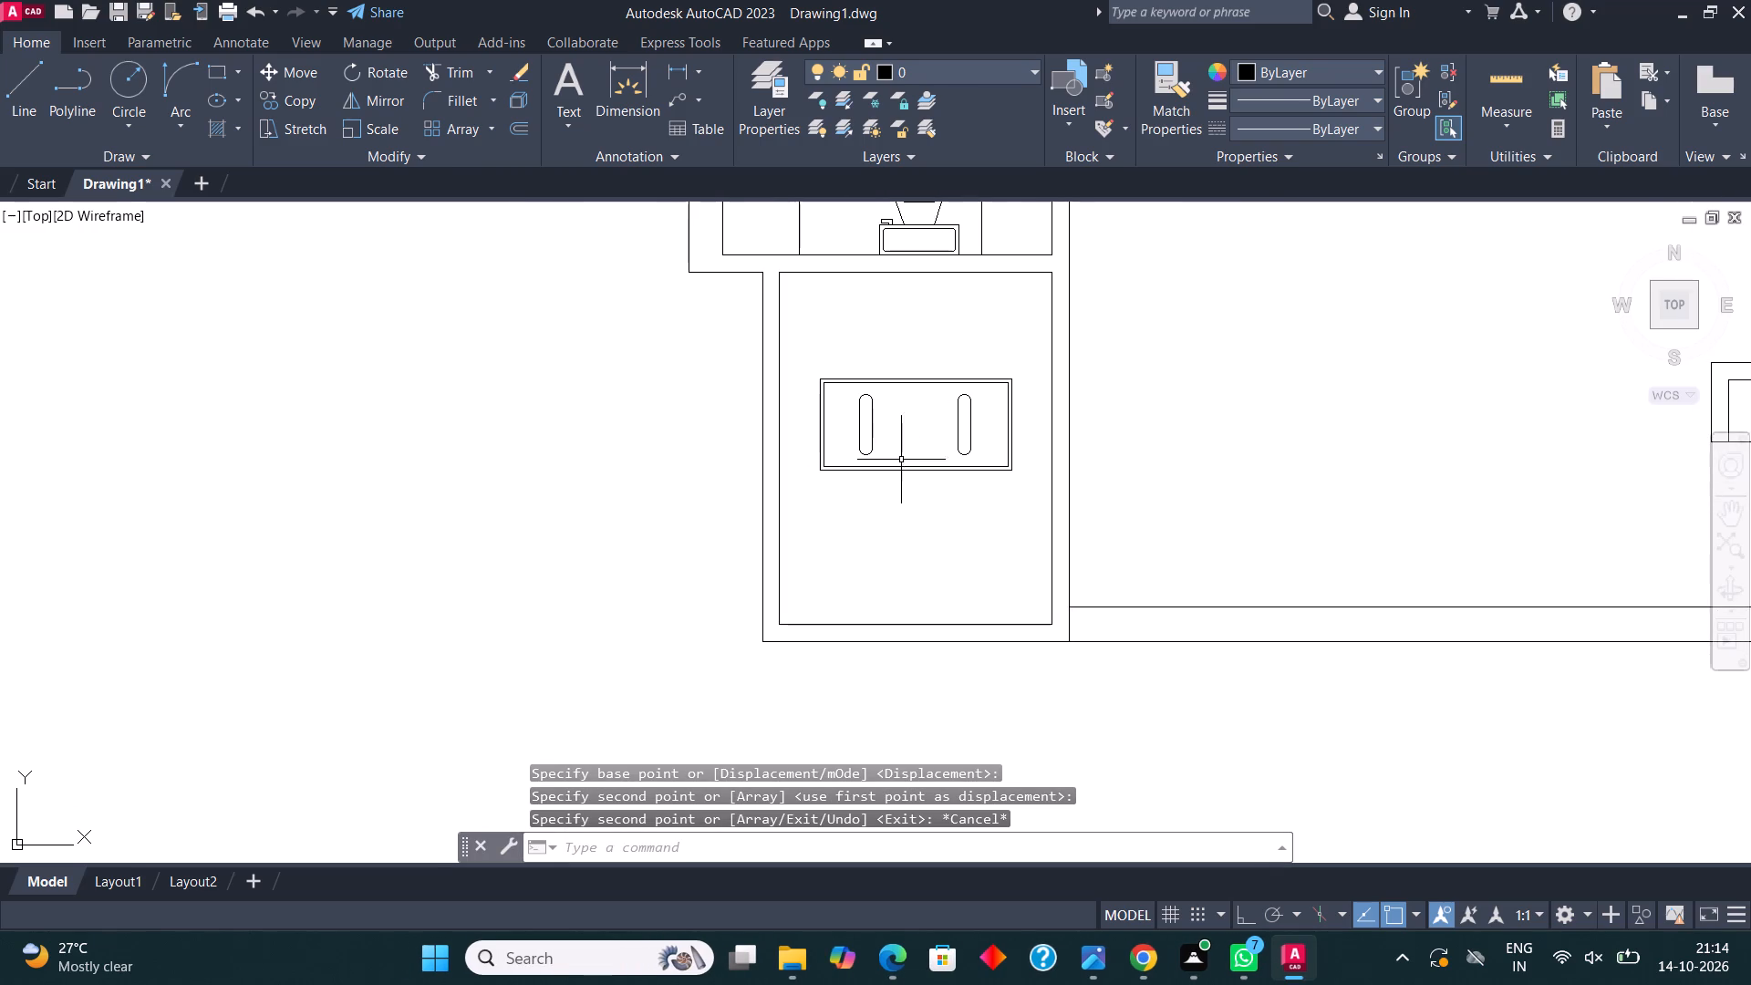
scroll(857, 488, "down", 2)
scroll(959, 480, "up", 2)
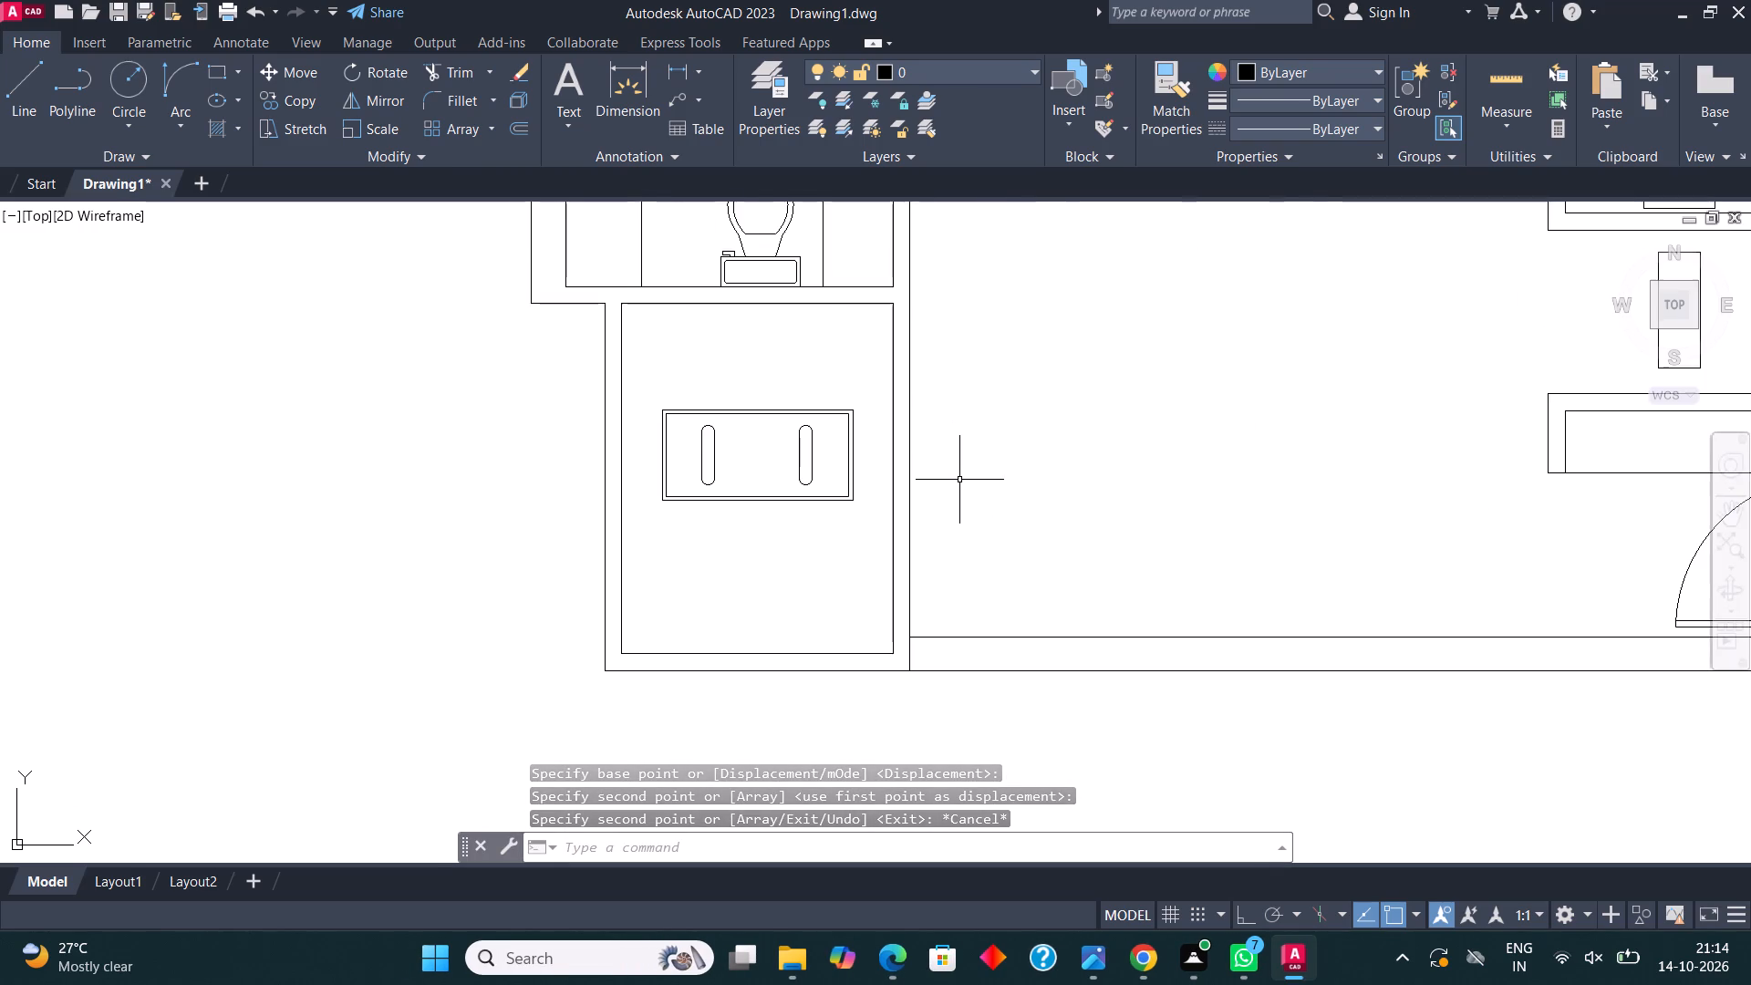
left_click(13, 88)
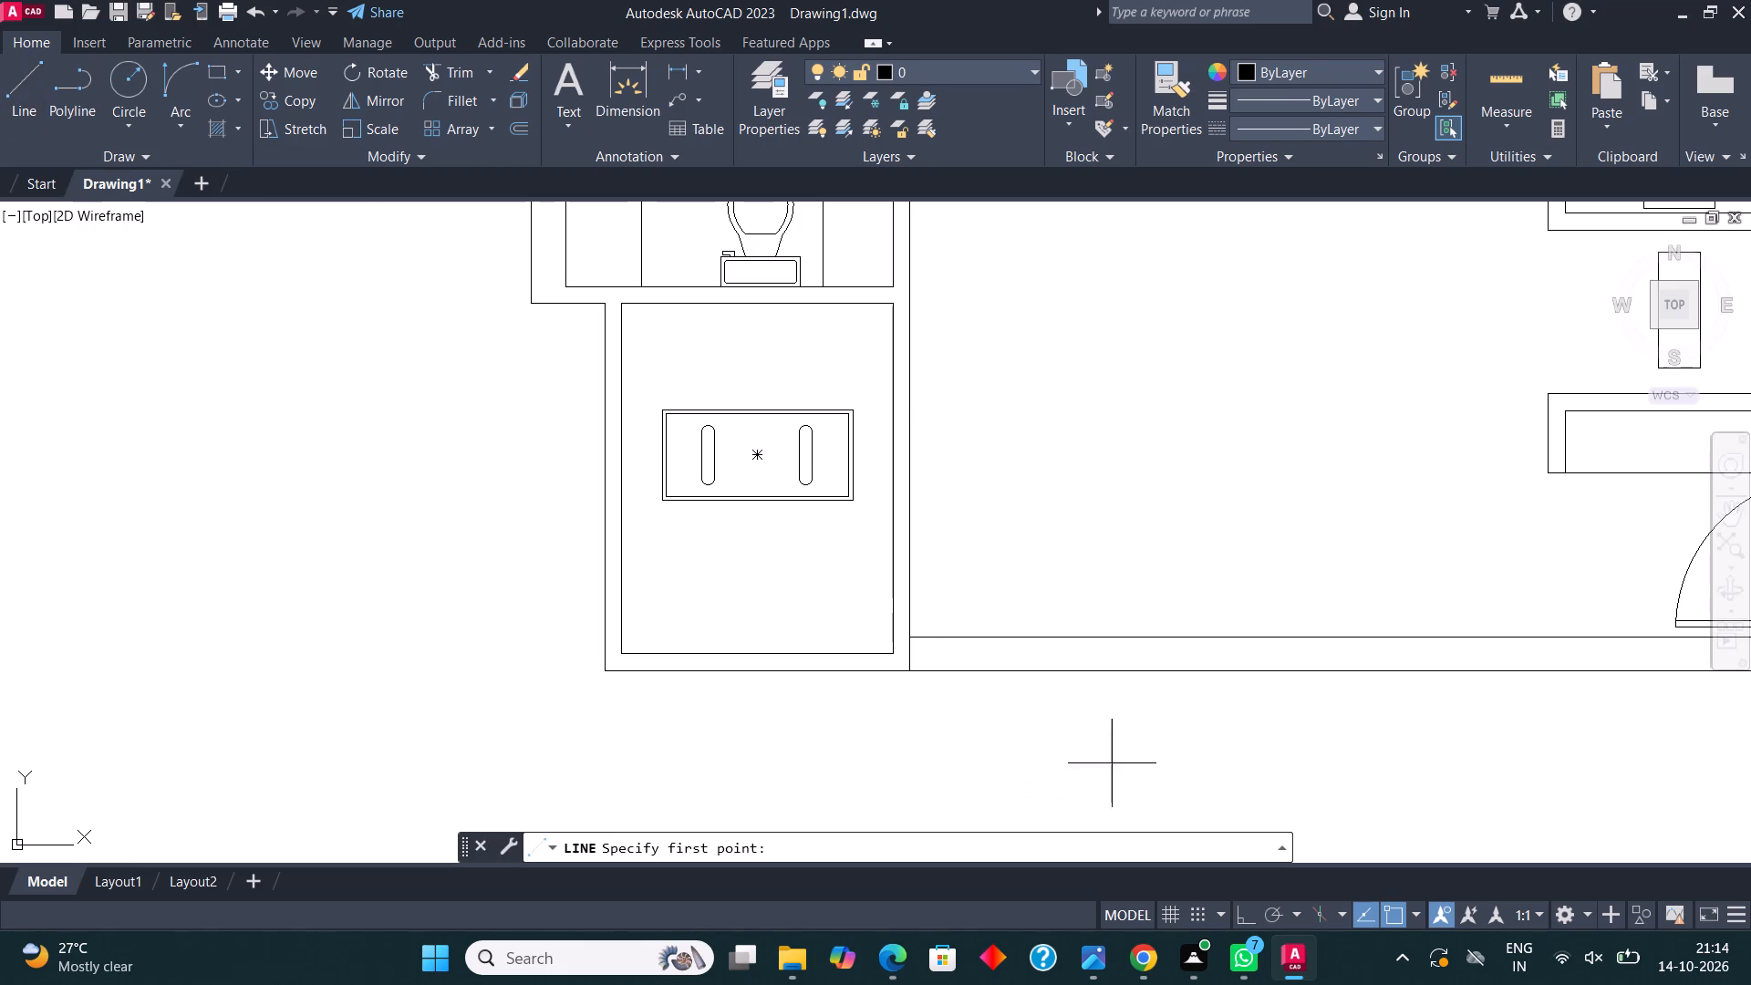
scroll(894, 621, "up", 2)
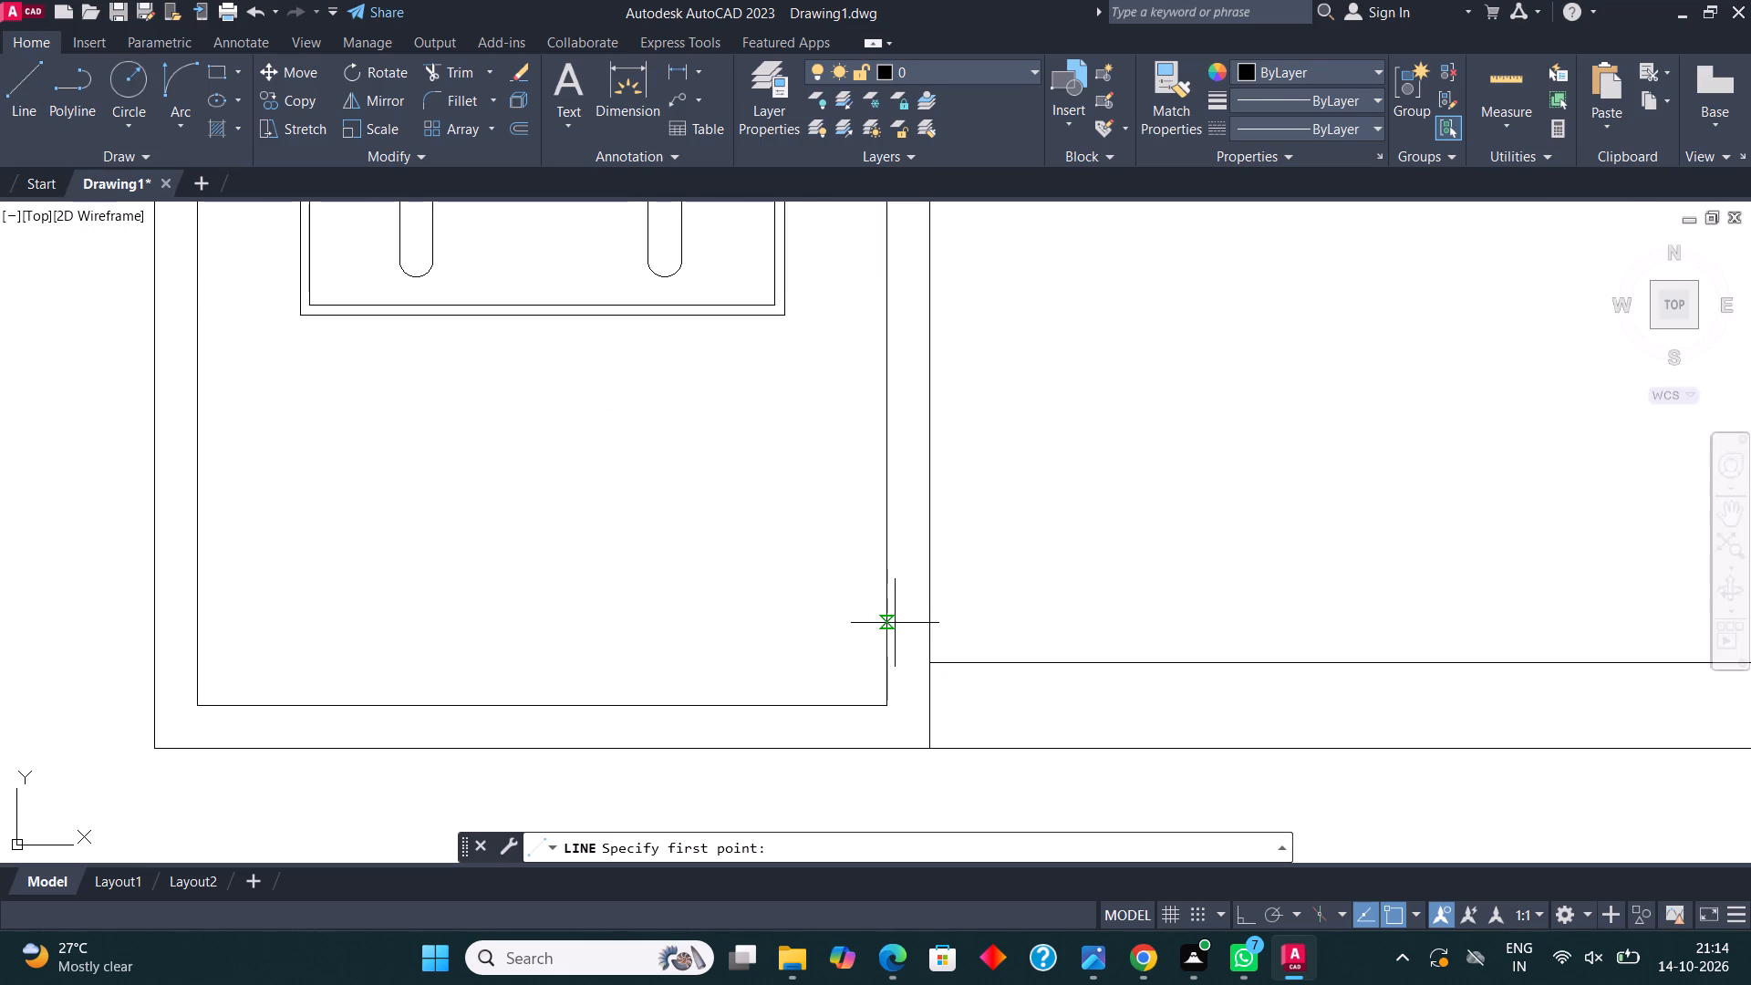
left_click(895, 623)
left_click(925, 622)
key("Escape")
Draw a short horizontal line across the same wall's thickness, just below the small room's upper inner corner.
scroll(907, 690, "down", 3)
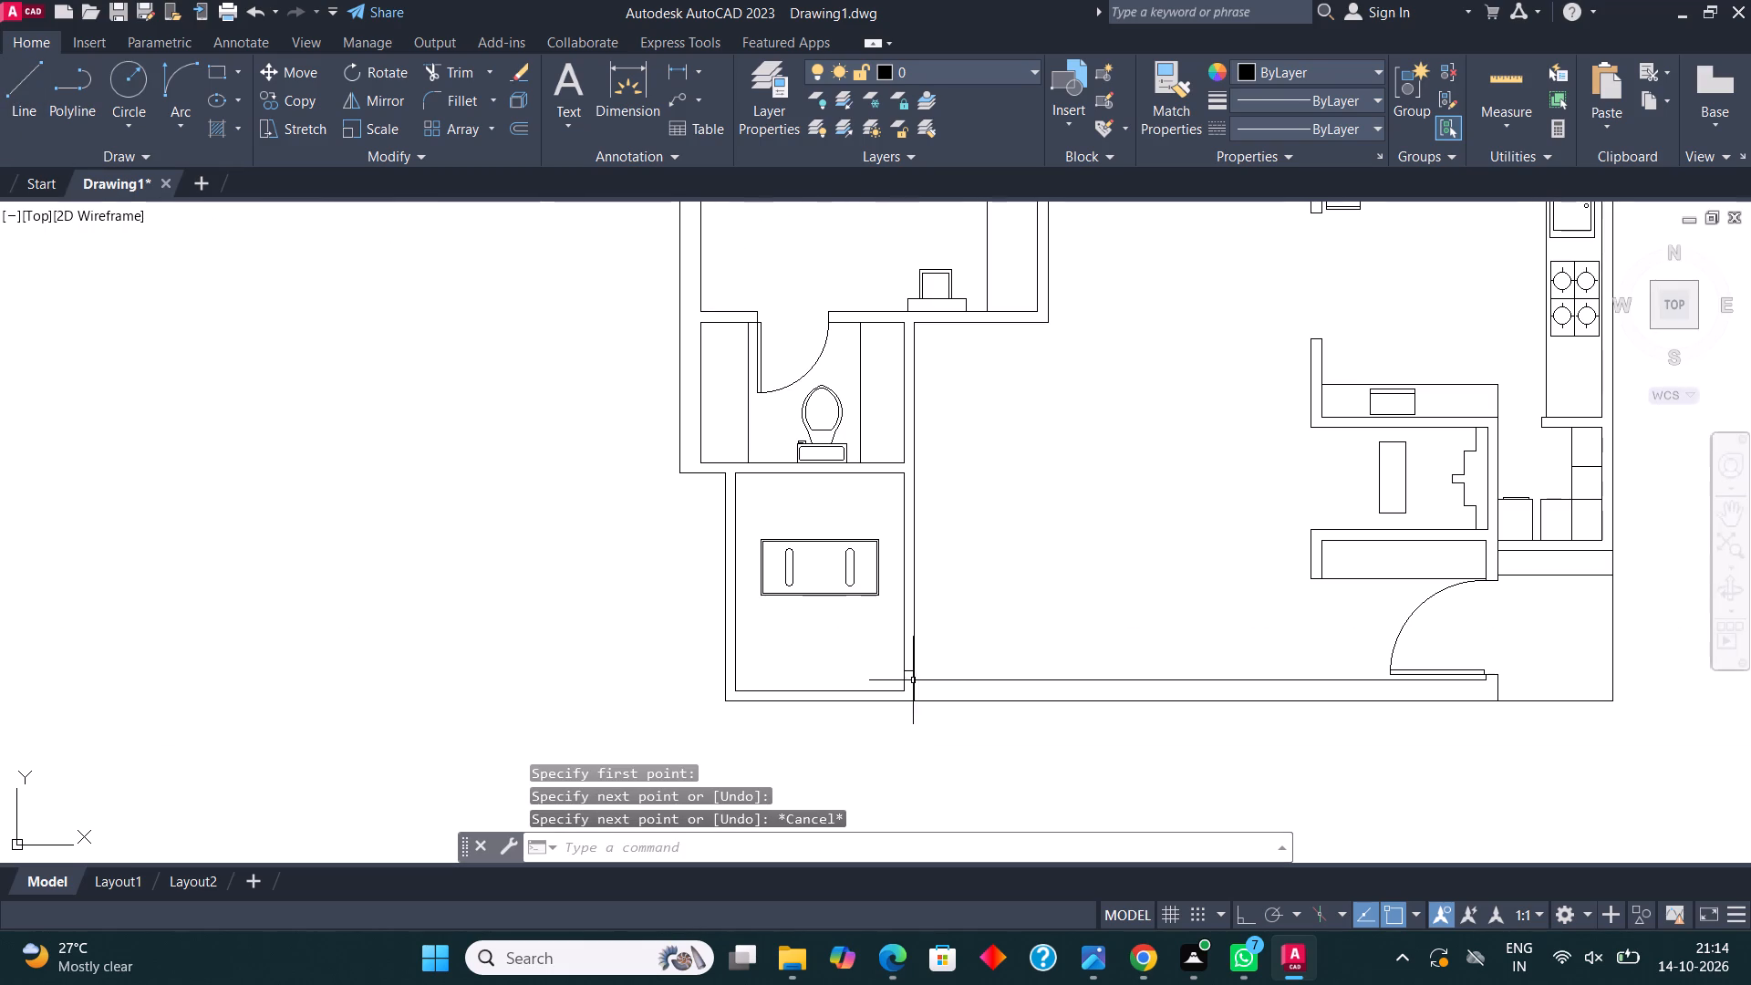
left_click(14, 84)
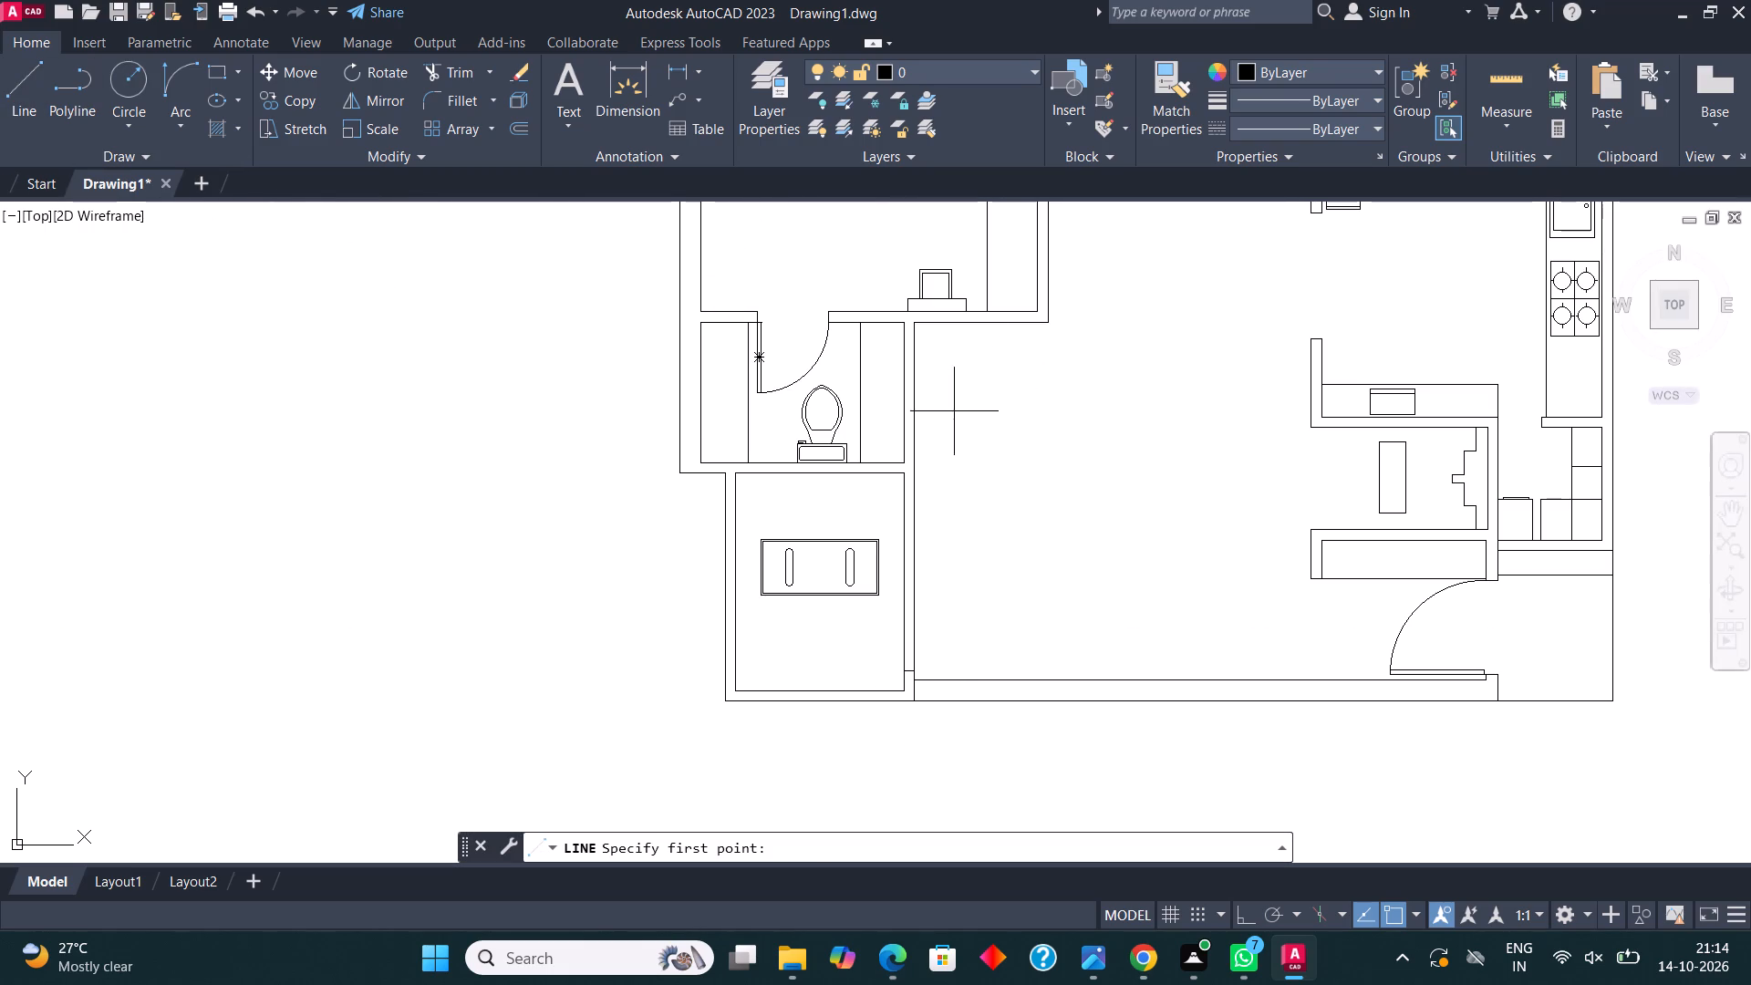
scroll(907, 472, "up", 4)
left_click(862, 537)
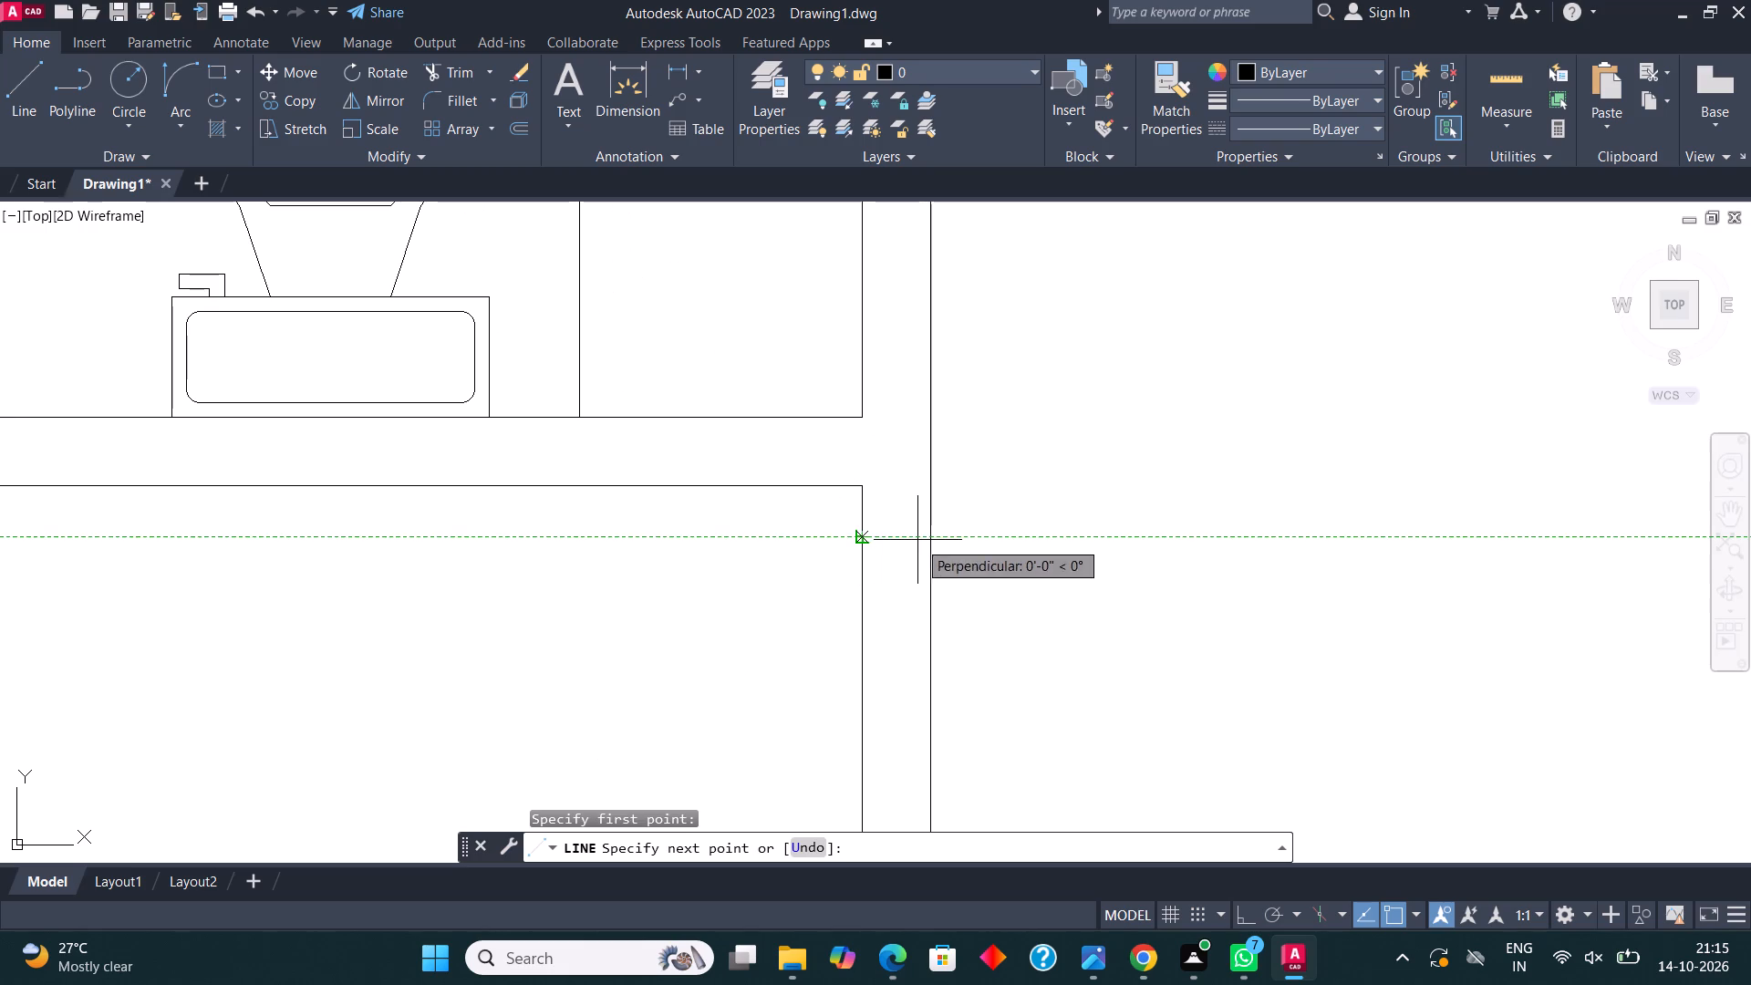
left_click(931, 540)
key("Escape")
Draw a short horizontal line across the wall thickness about midway between the upper and lower lines.
scroll(945, 421, "down", 3)
middle_click_drag(946, 441, 882, 315)
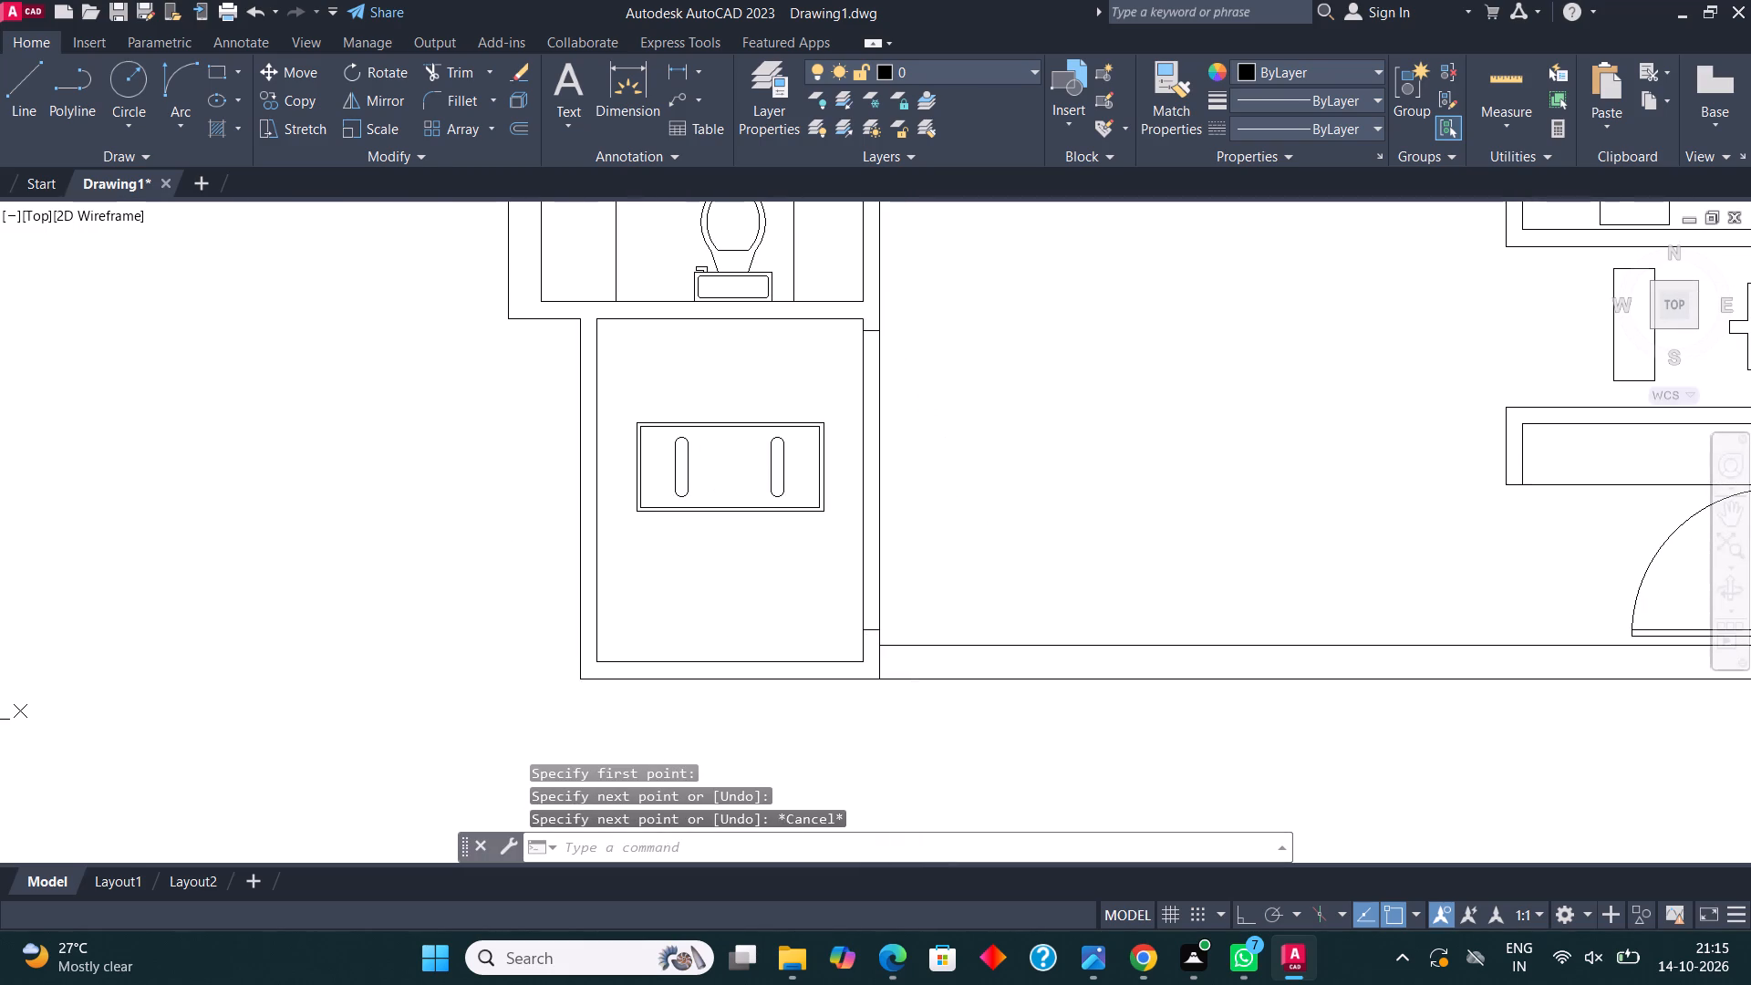
left_click(26, 79)
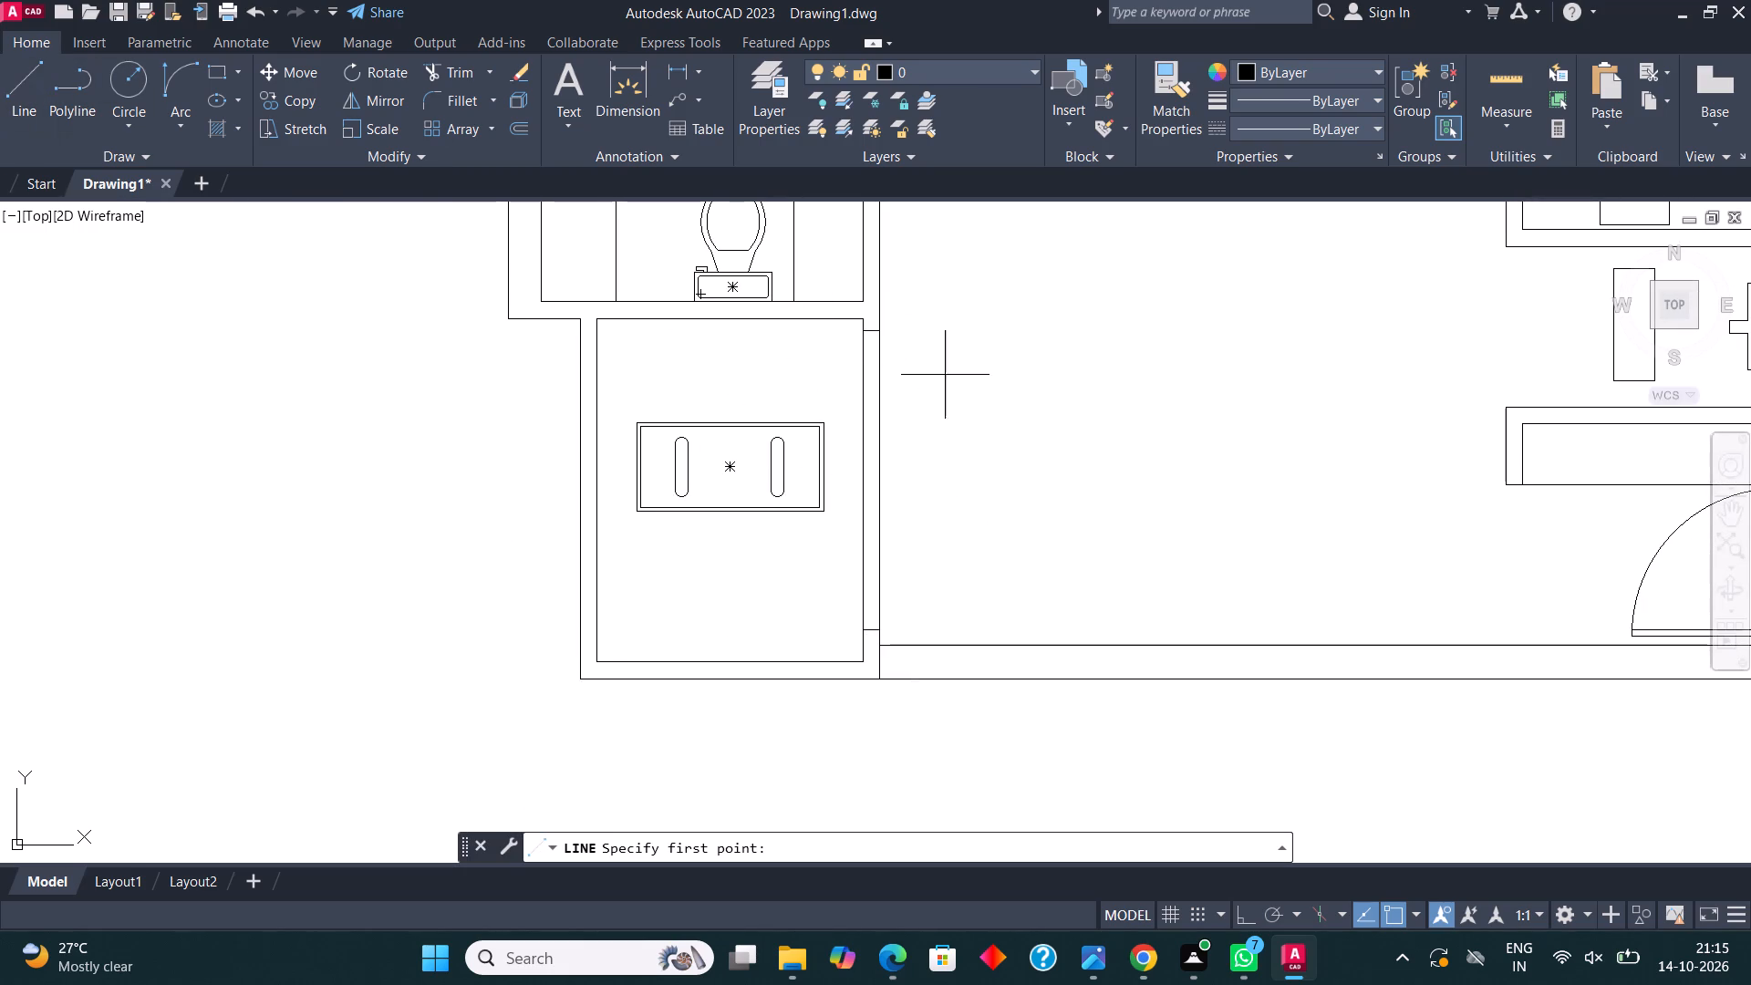
scroll(874, 357, "up", 3)
scroll(844, 309, "down", 2)
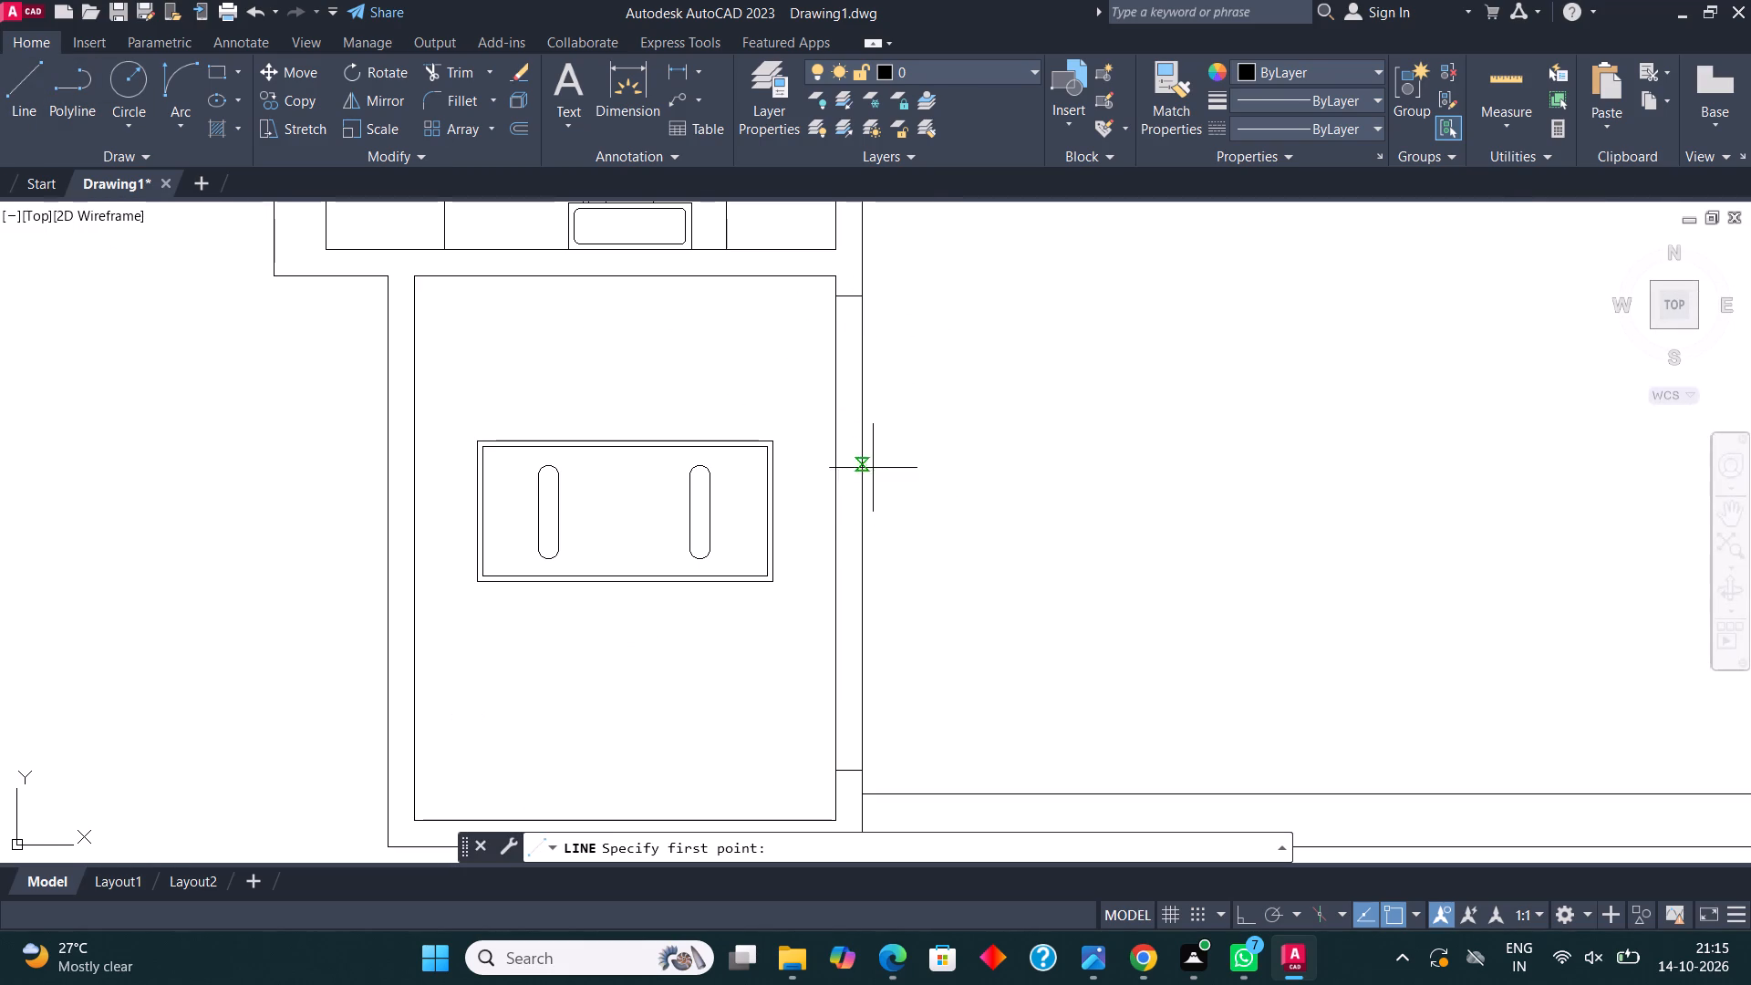
left_click(869, 526)
left_click(834, 526)
key("Escape")
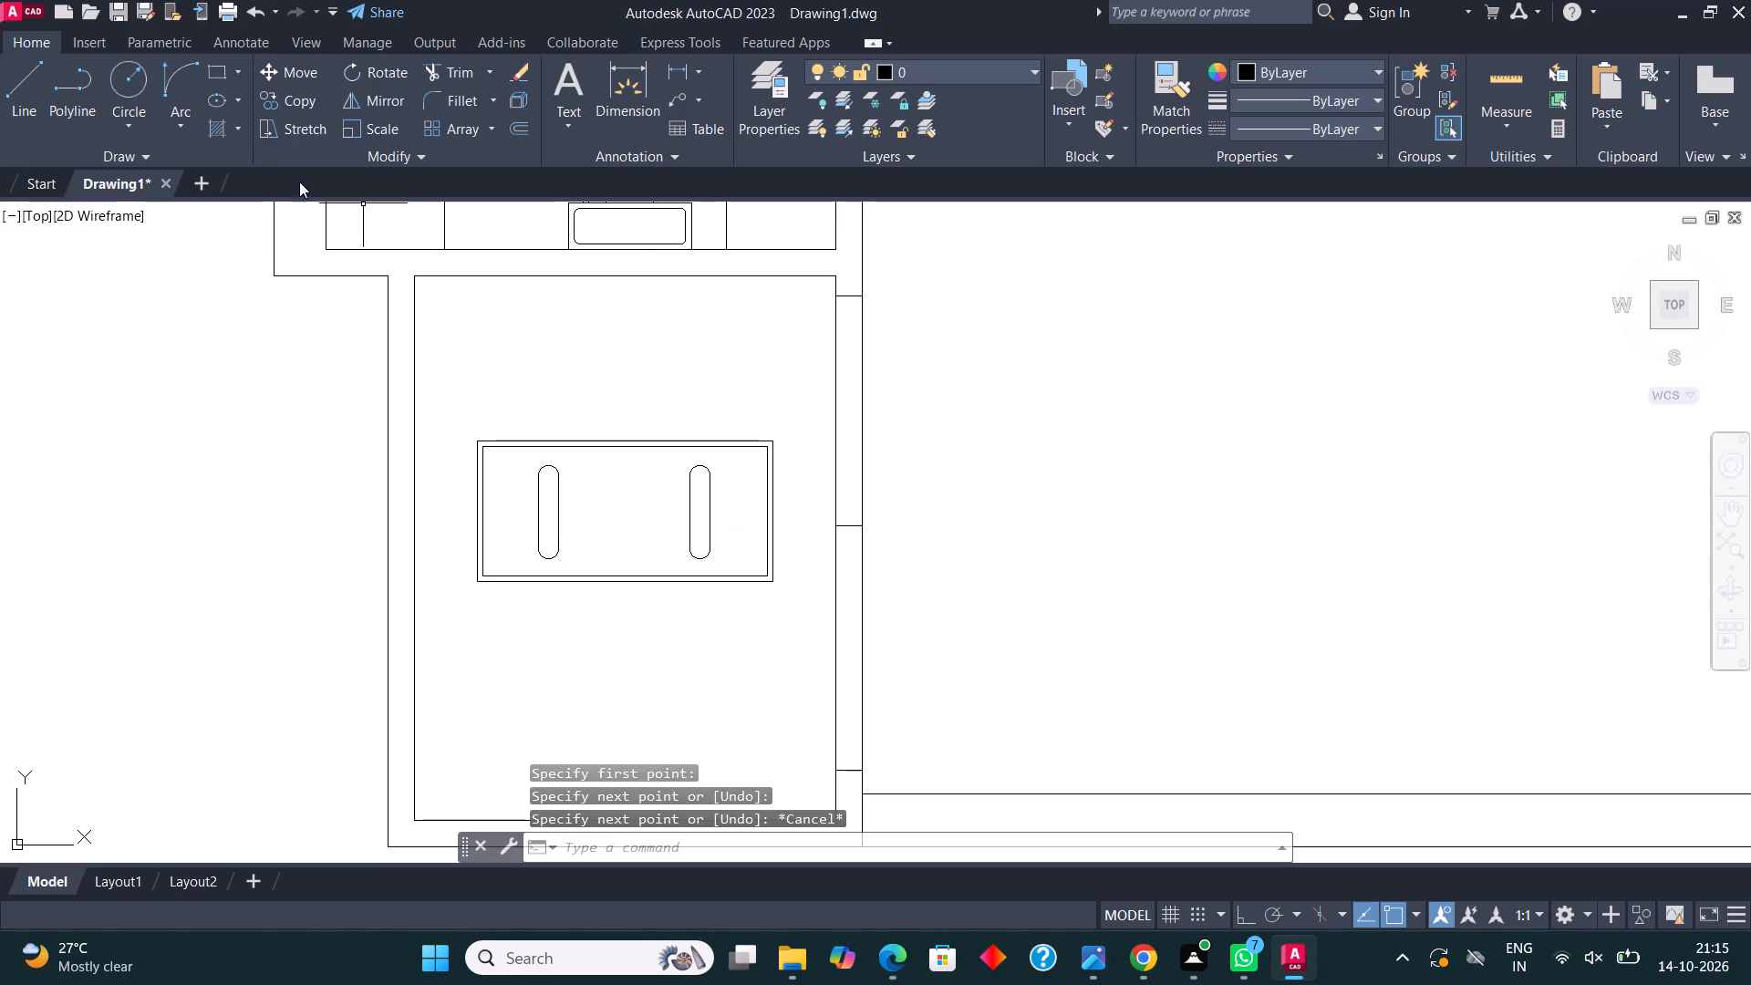
With Ortho on, draw a vertical line from the upper to the middle cross line, closer to the wall's inner face.
left_click(35, 87)
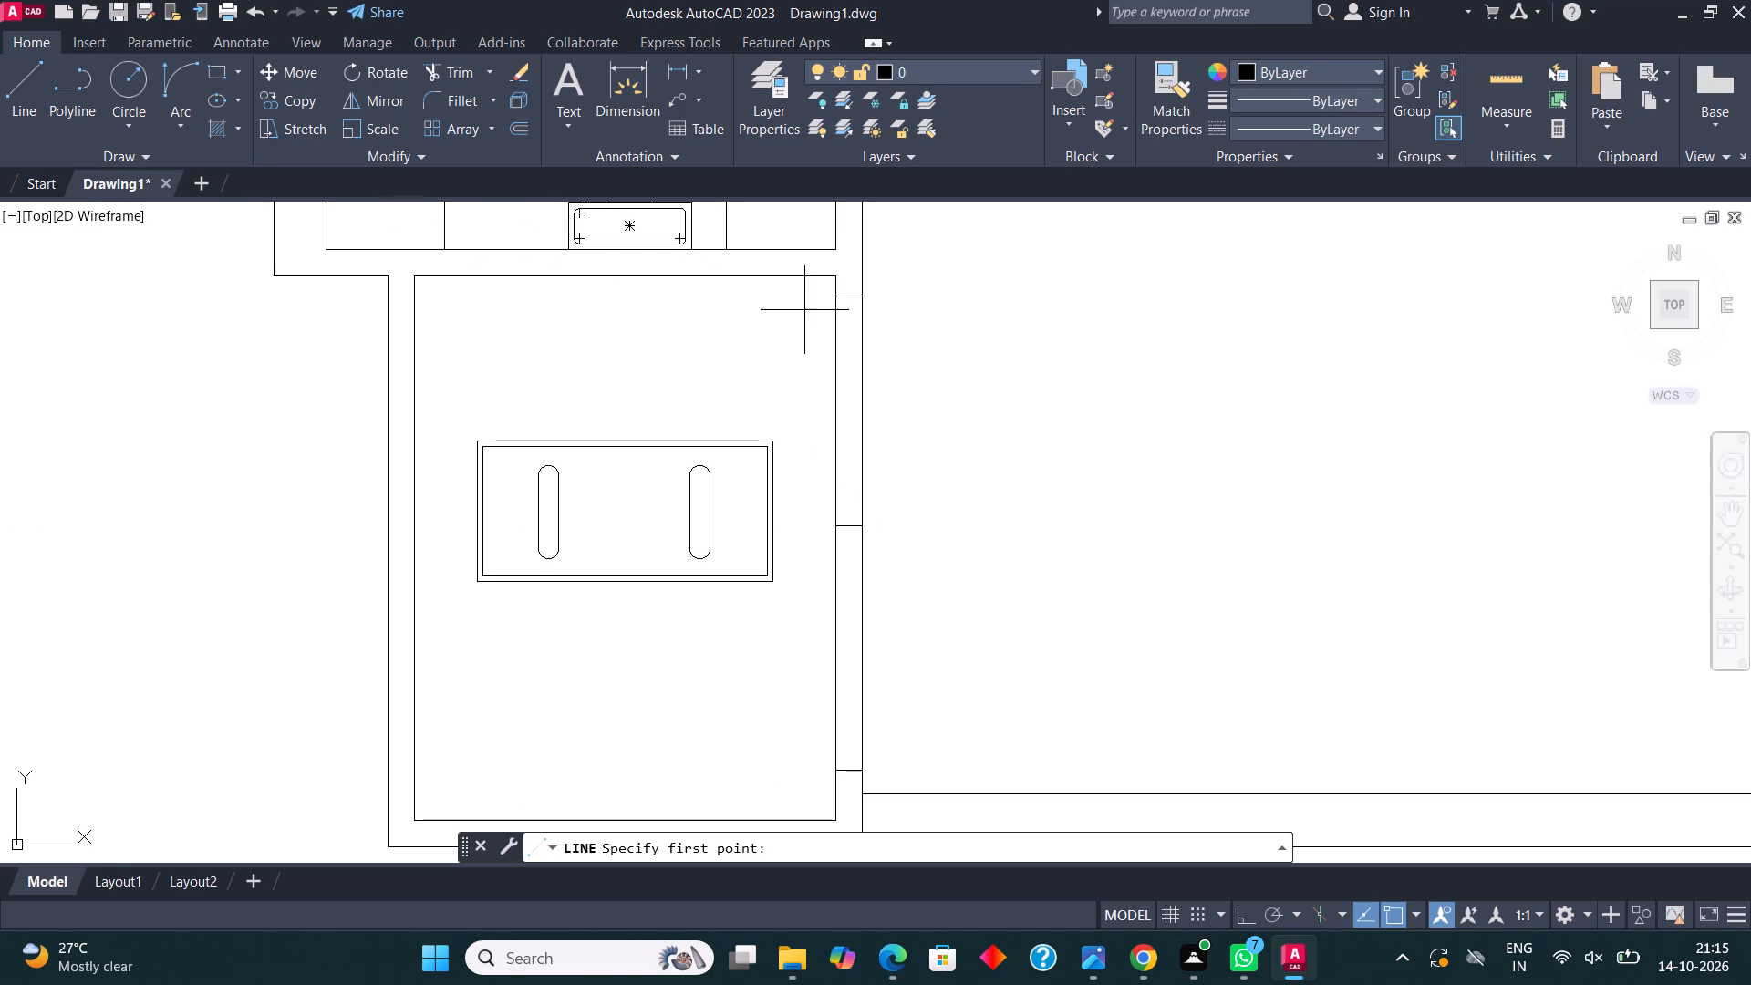
scroll(805, 310, "up", 3)
left_click(939, 255)
scroll(940, 285, "down", 1)
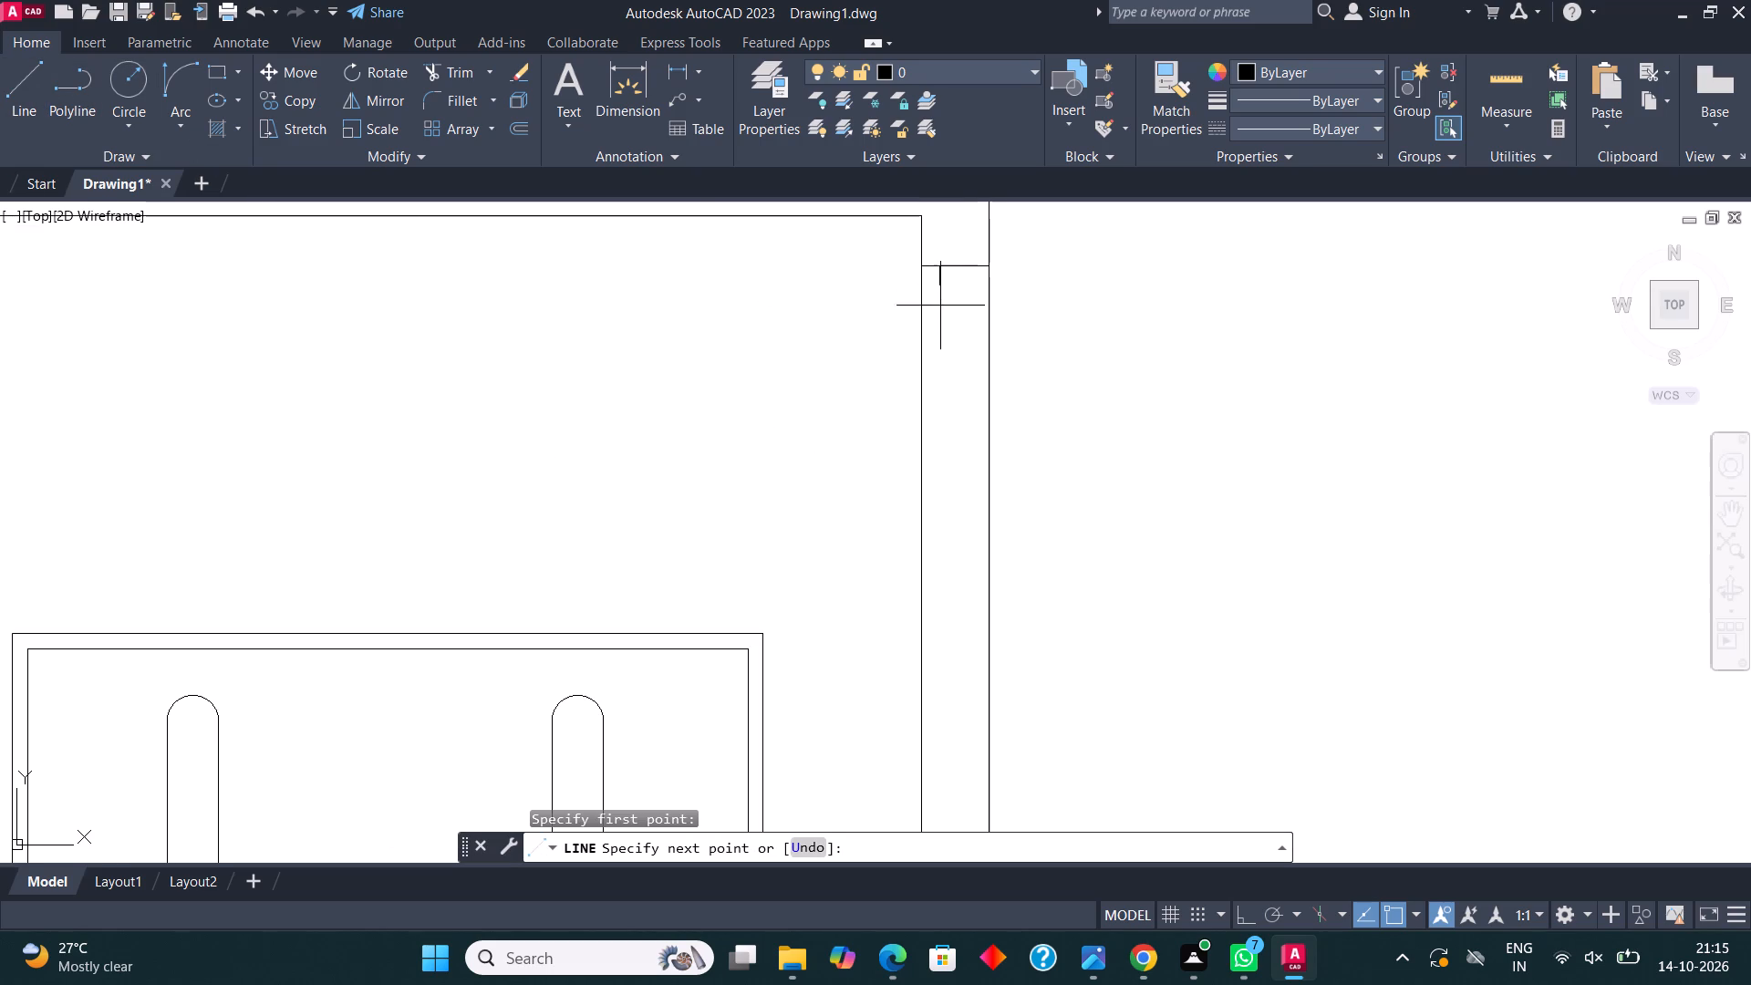
scroll(938, 445, "down", 1)
key("F8")
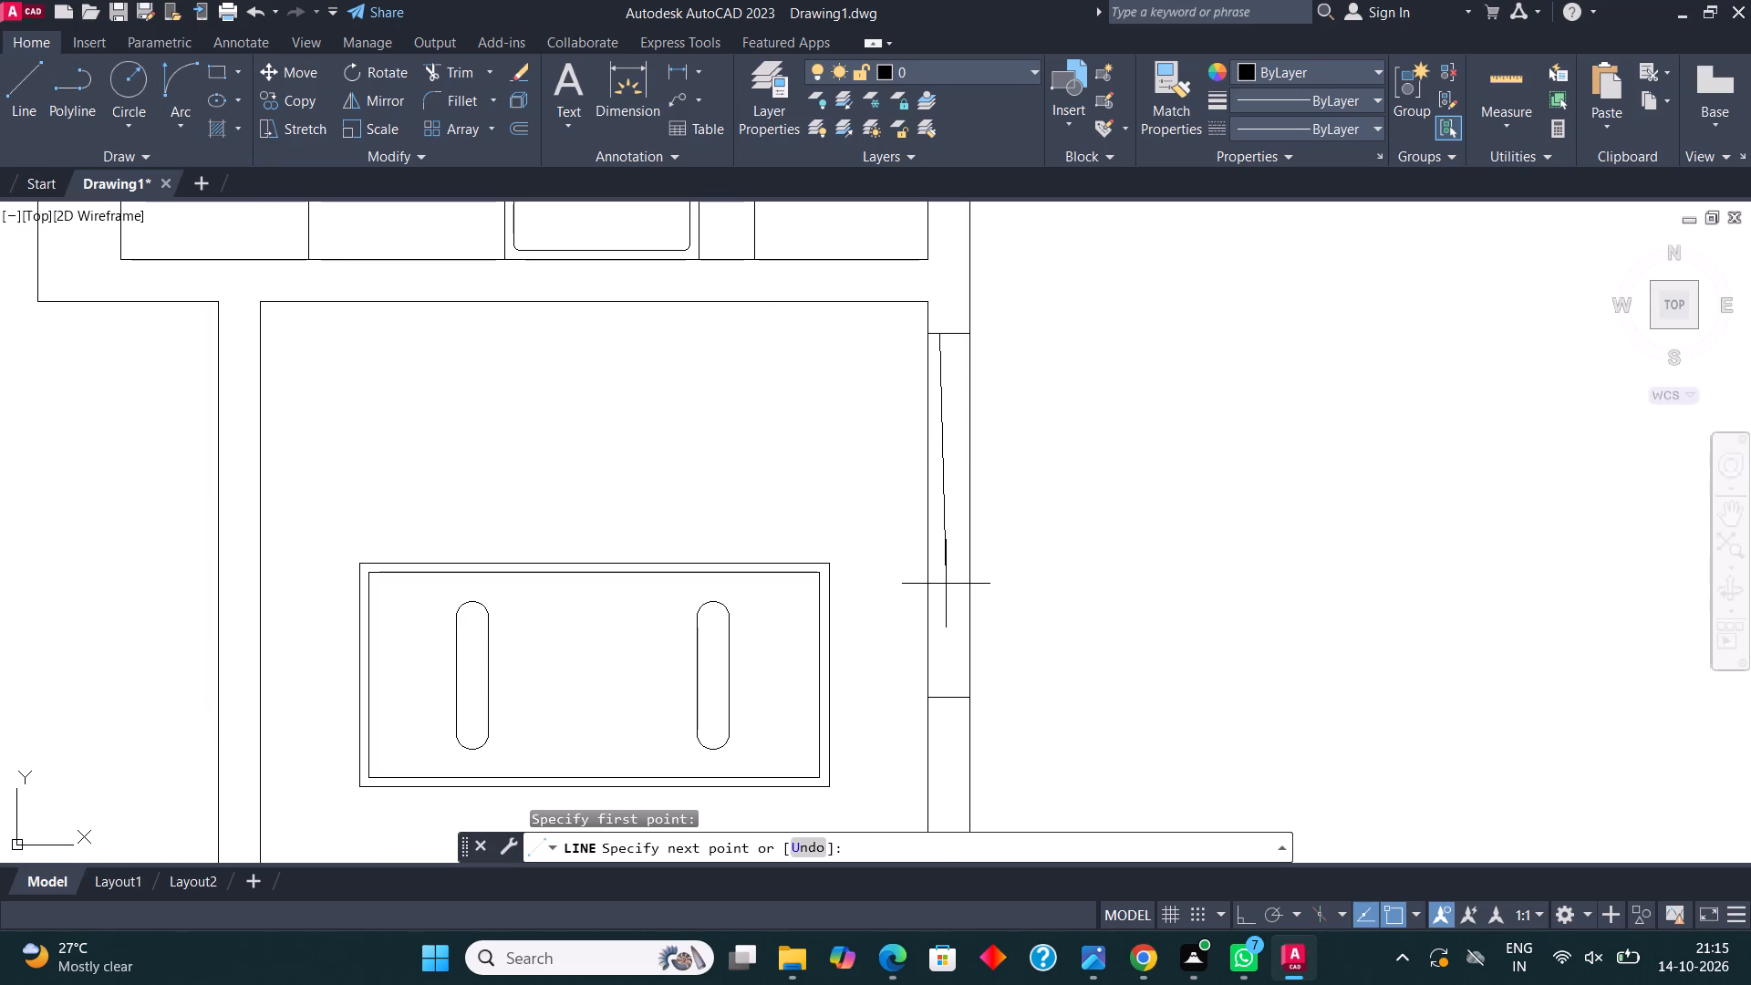
scroll(937, 696, "up", 1)
left_click(937, 696)
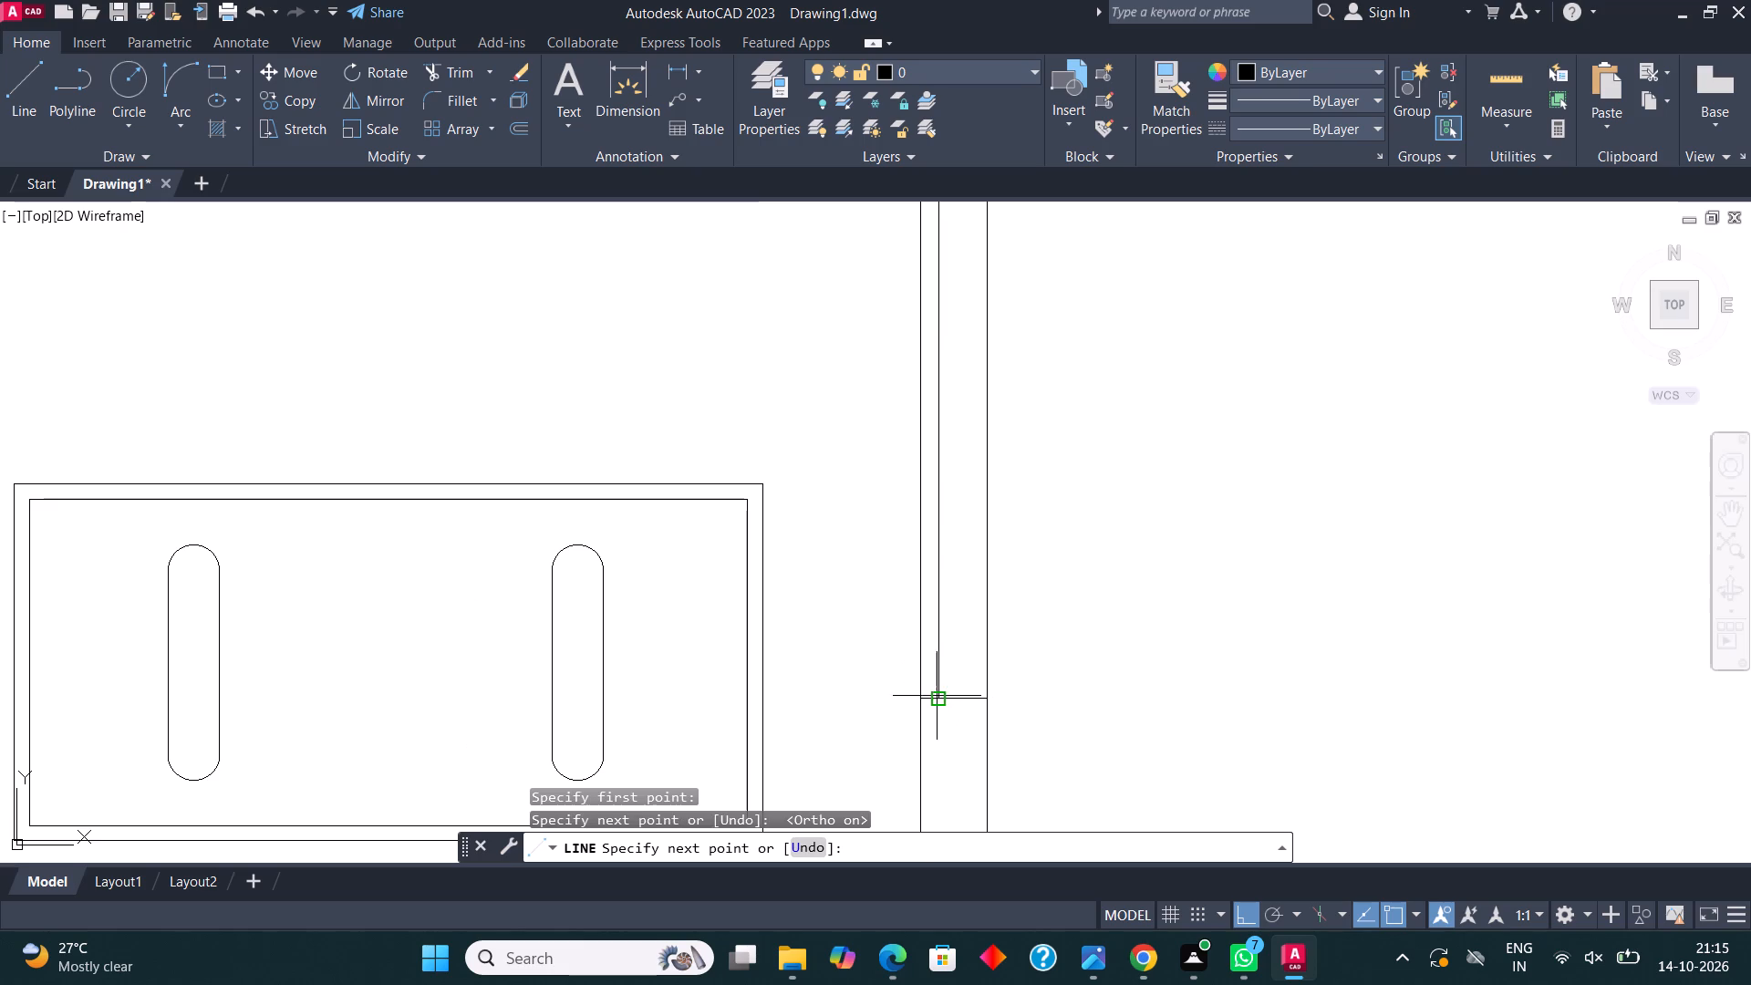
Draw a vertical line from the middle to the lower cross line, closer to the wall's outer face.
middle_click_drag(925, 637, 867, 494)
left_click(25, 65)
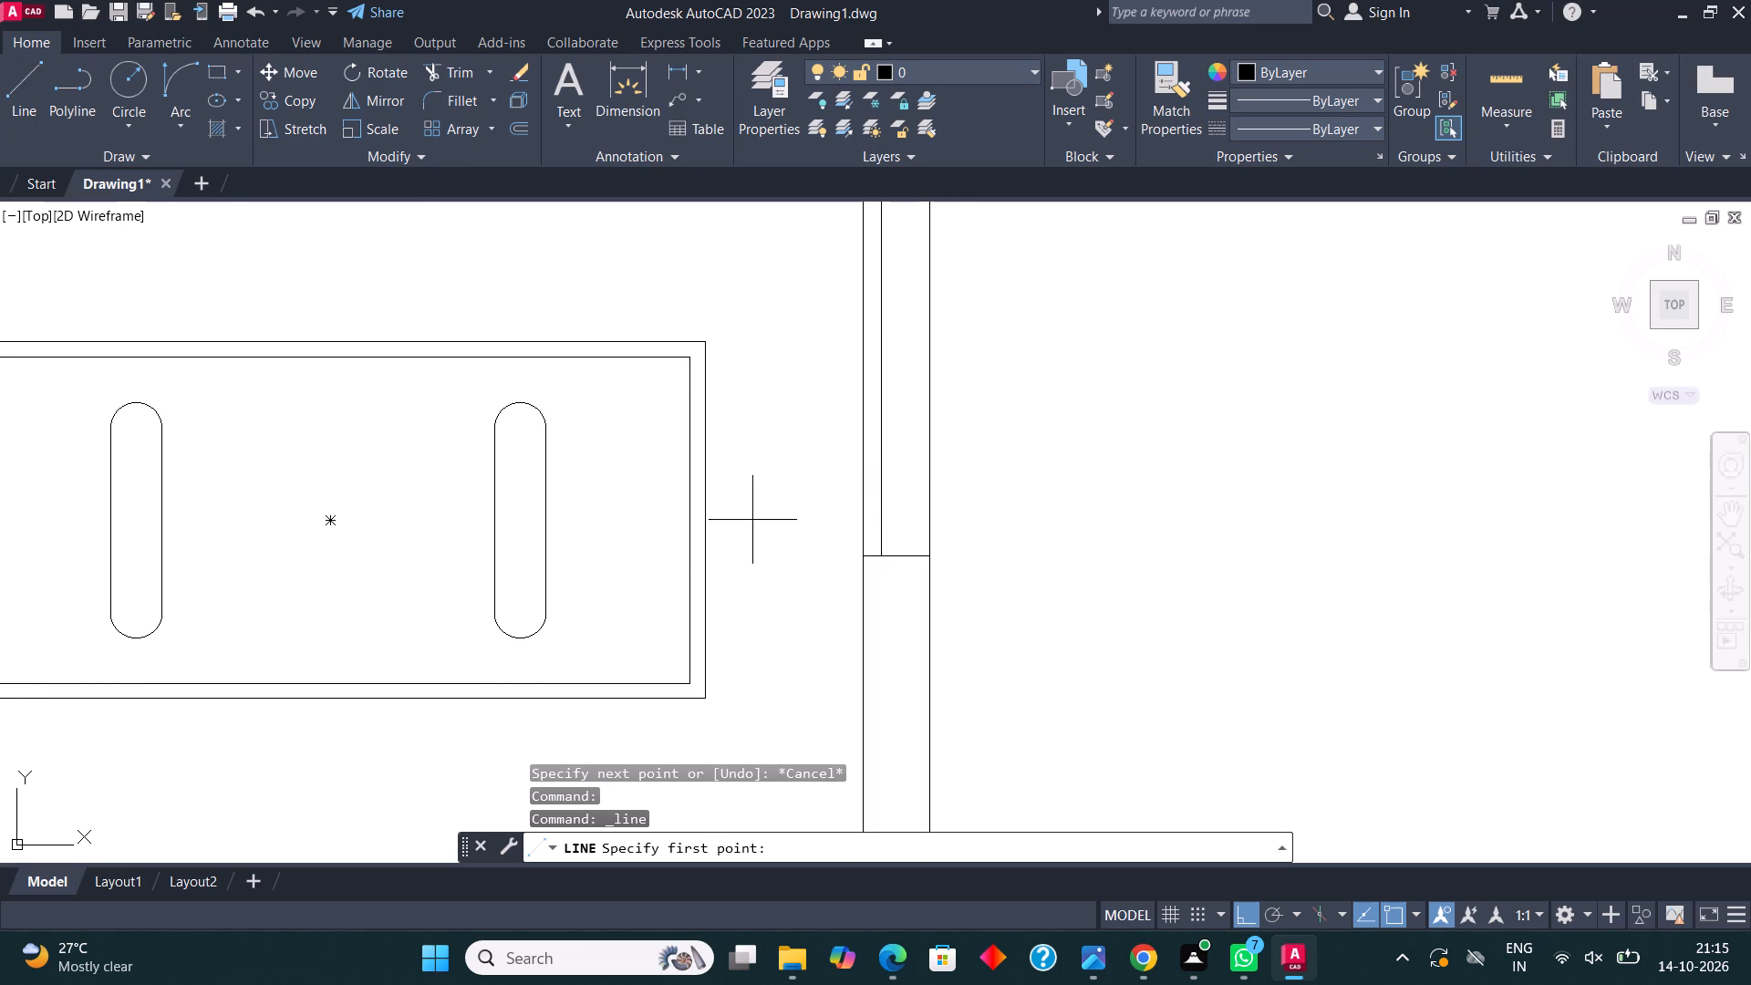
scroll(910, 559, "up", 2)
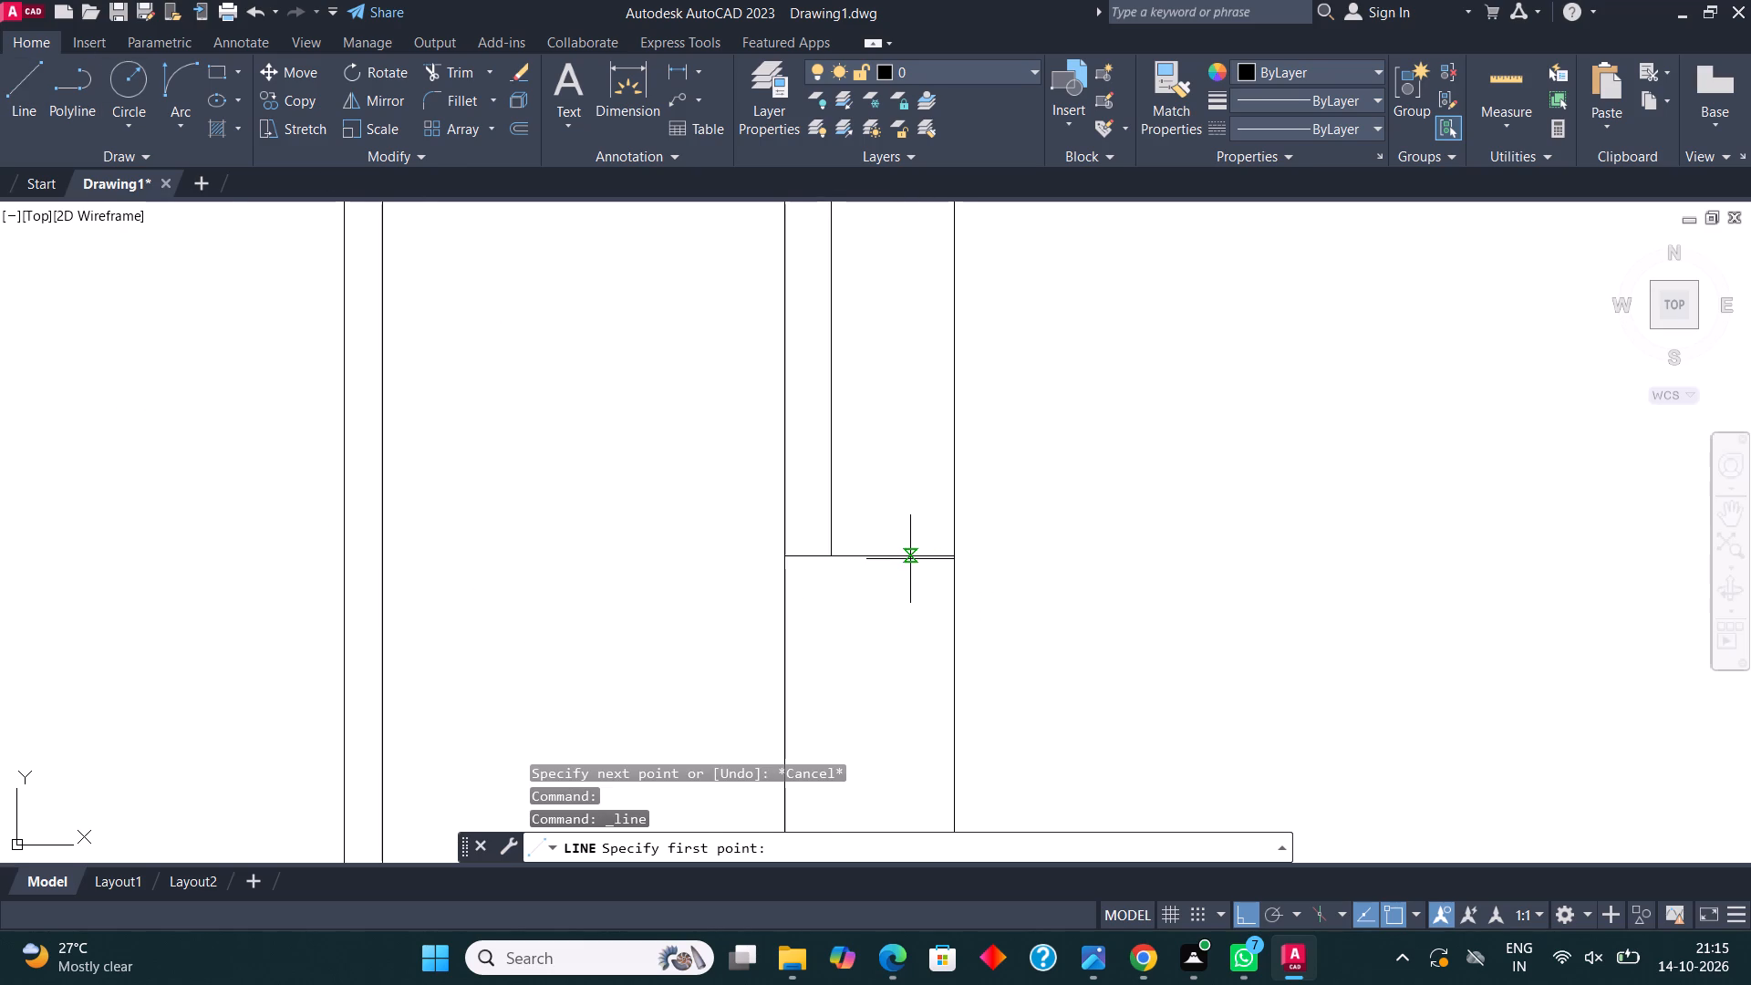
left_click(910, 559)
scroll(910, 548, "down", 4)
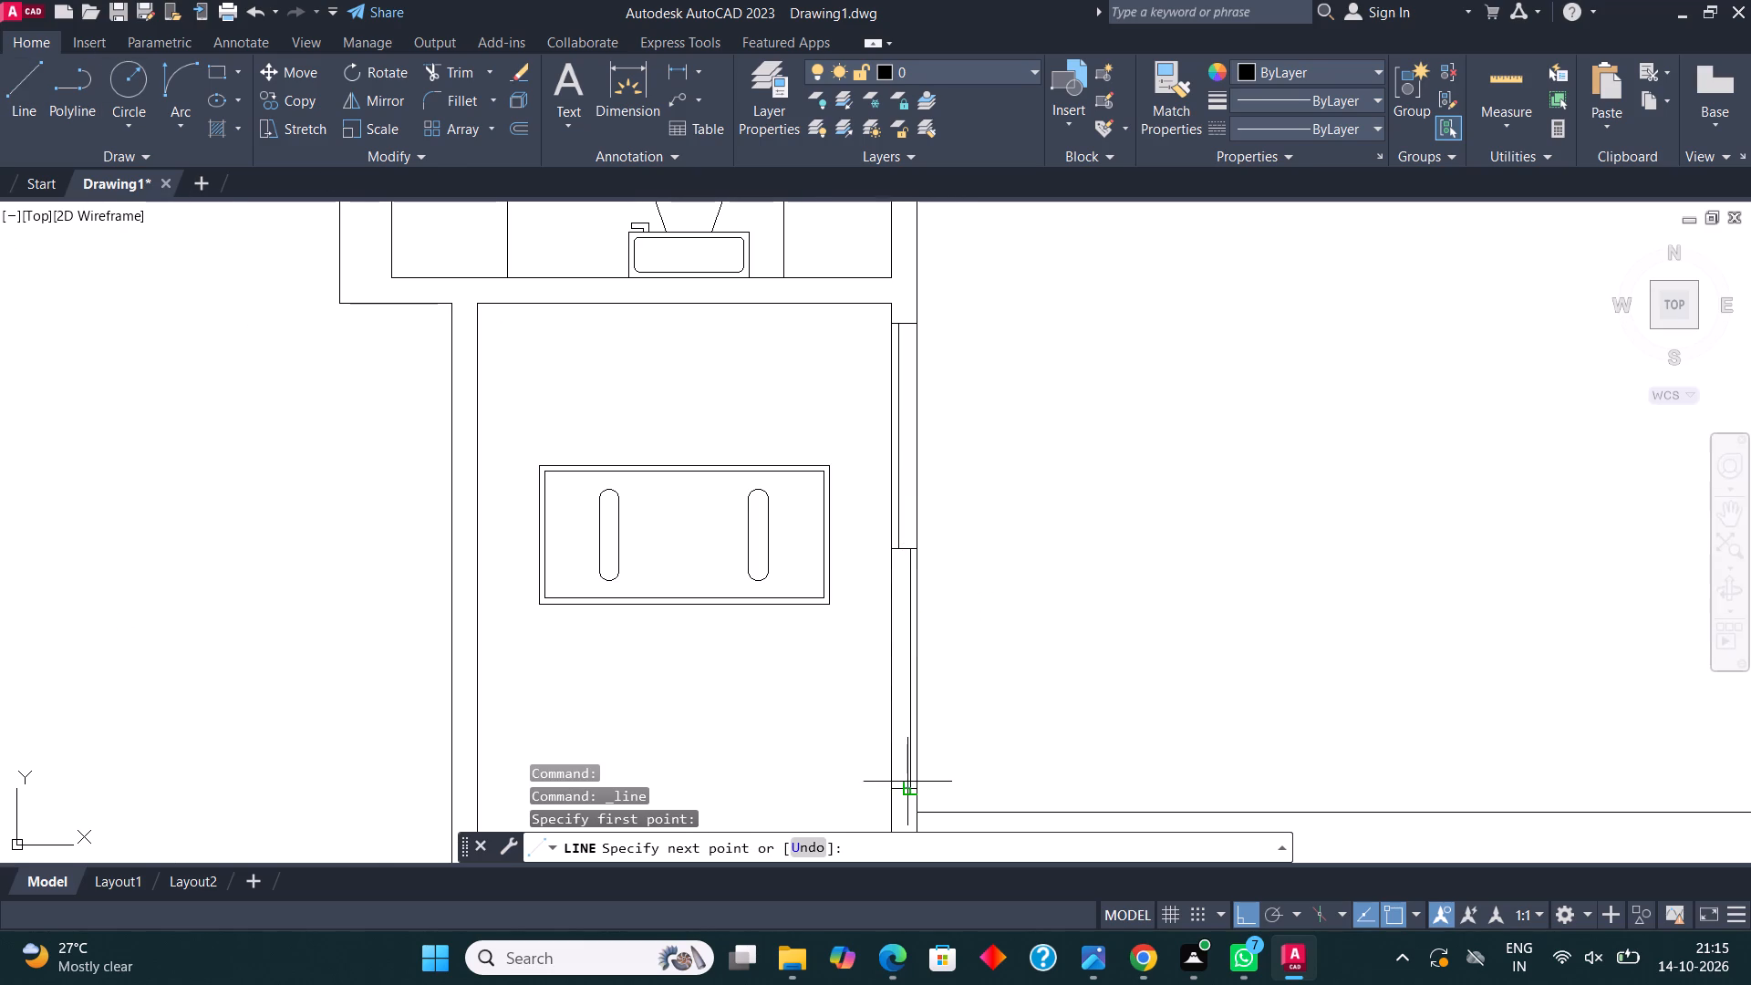
left_click(907, 782)
key("Escape")
scroll(943, 611, "down", 2)
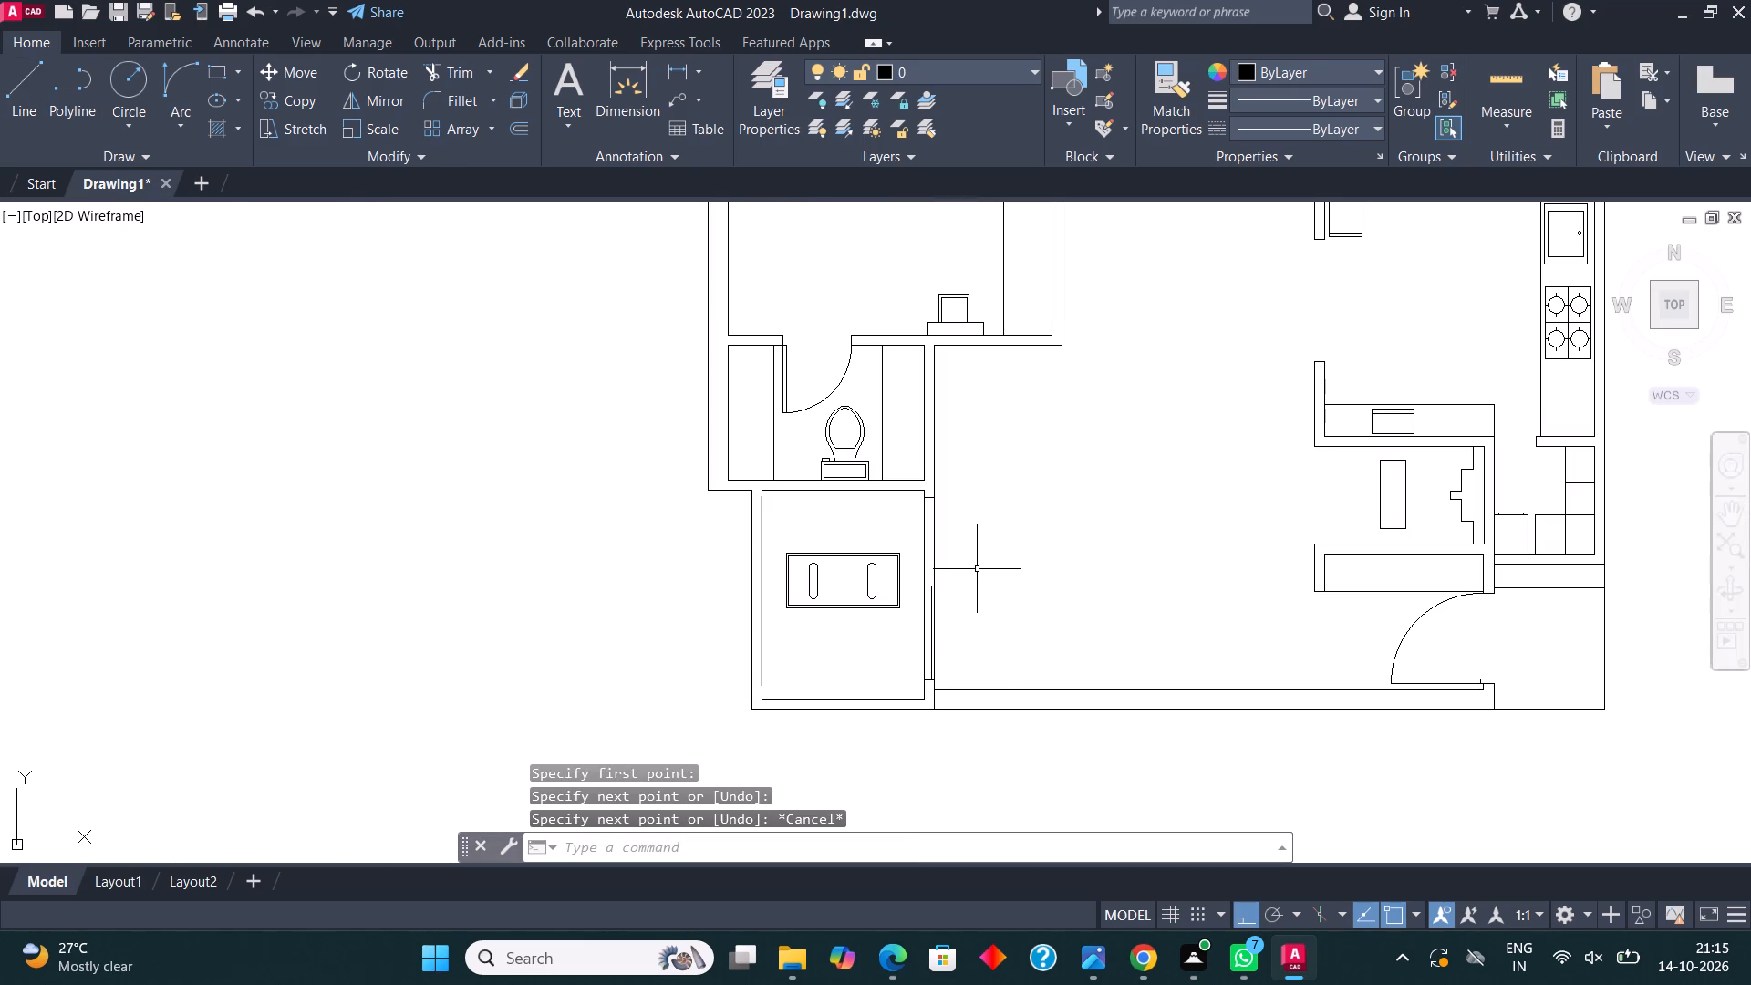
Draw a 9" deep line outline a little over 5'-3" long, extending right from the lower-left bedroom's outer bottom corner.
middle_click_drag(1062, 520, 942, 453)
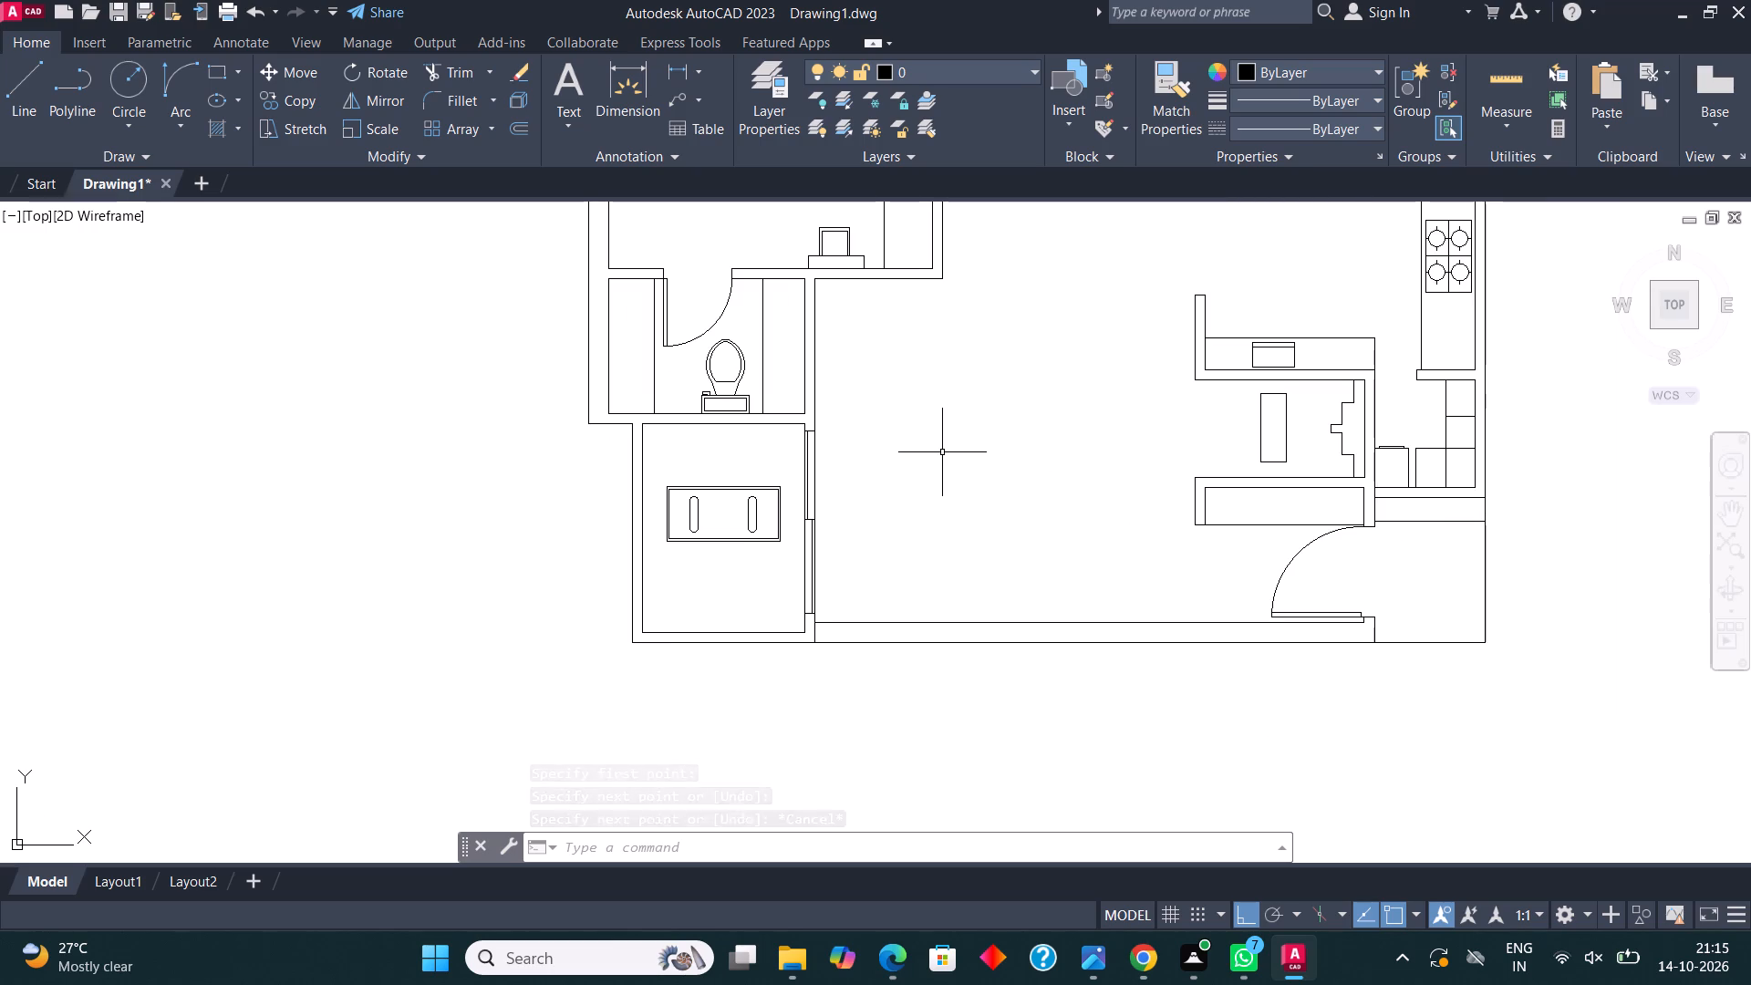
middle_click_drag(873, 295, 794, 401)
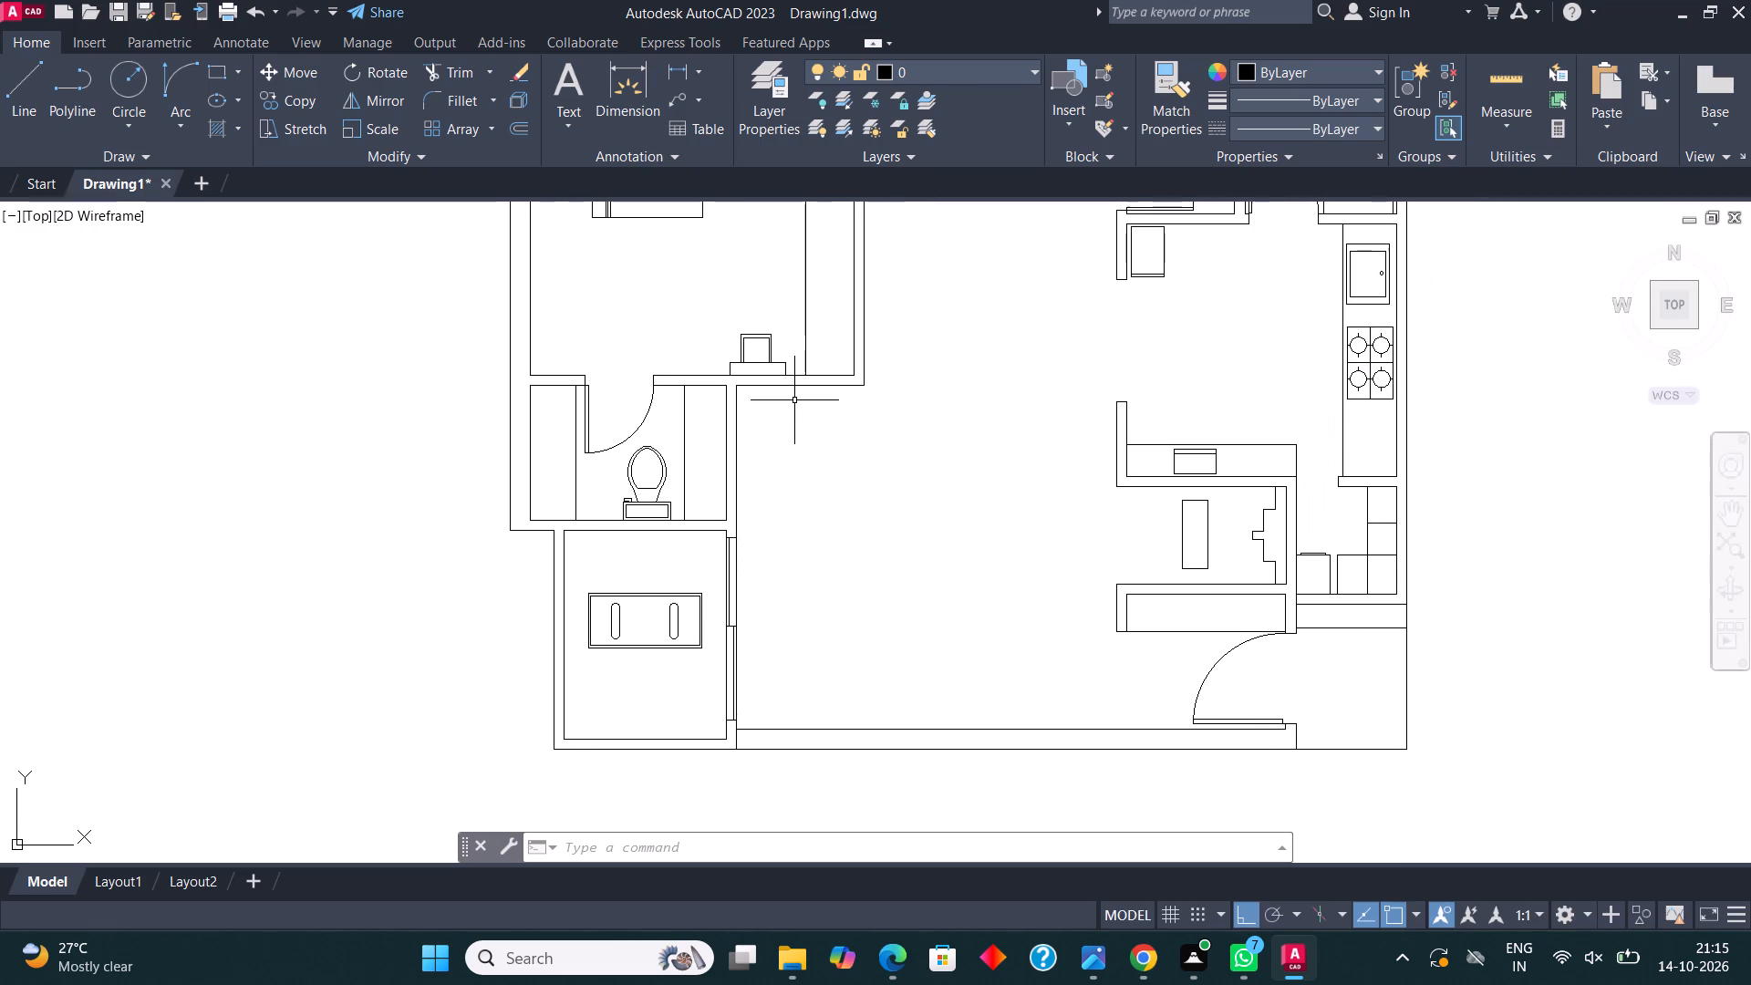
middle_click_drag(951, 301, 920, 372)
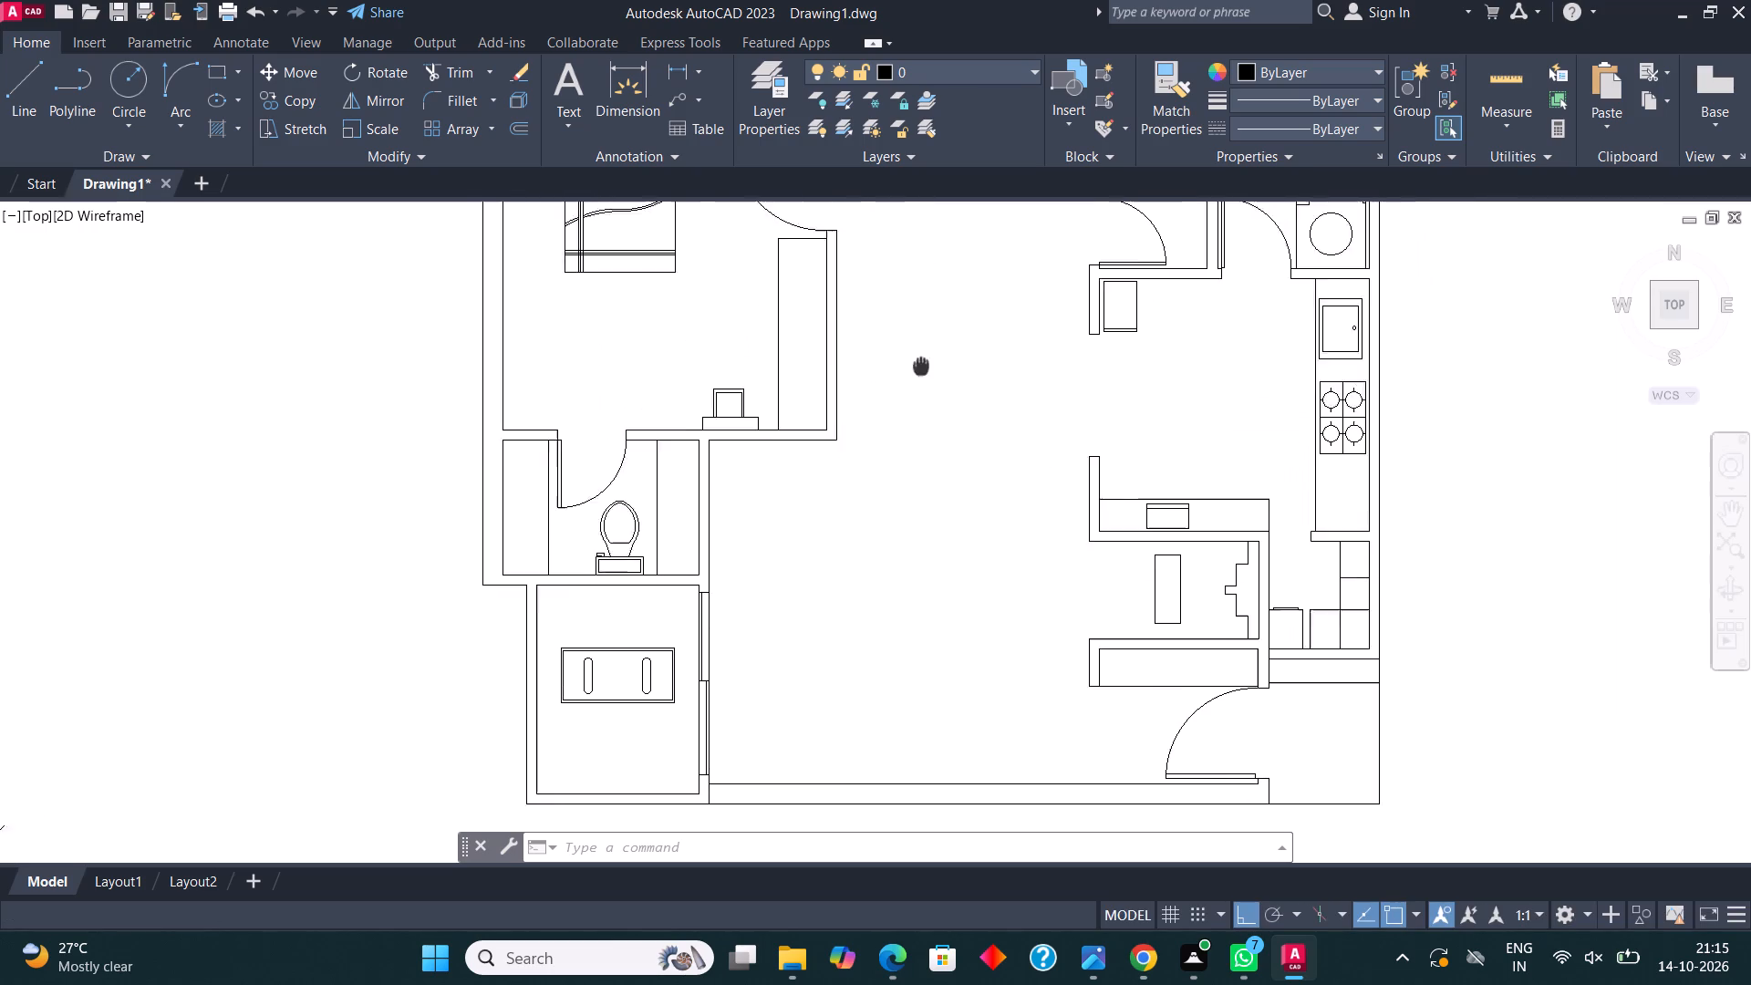
middle_click_drag(920, 372, 916, 386)
left_click(15, 76)
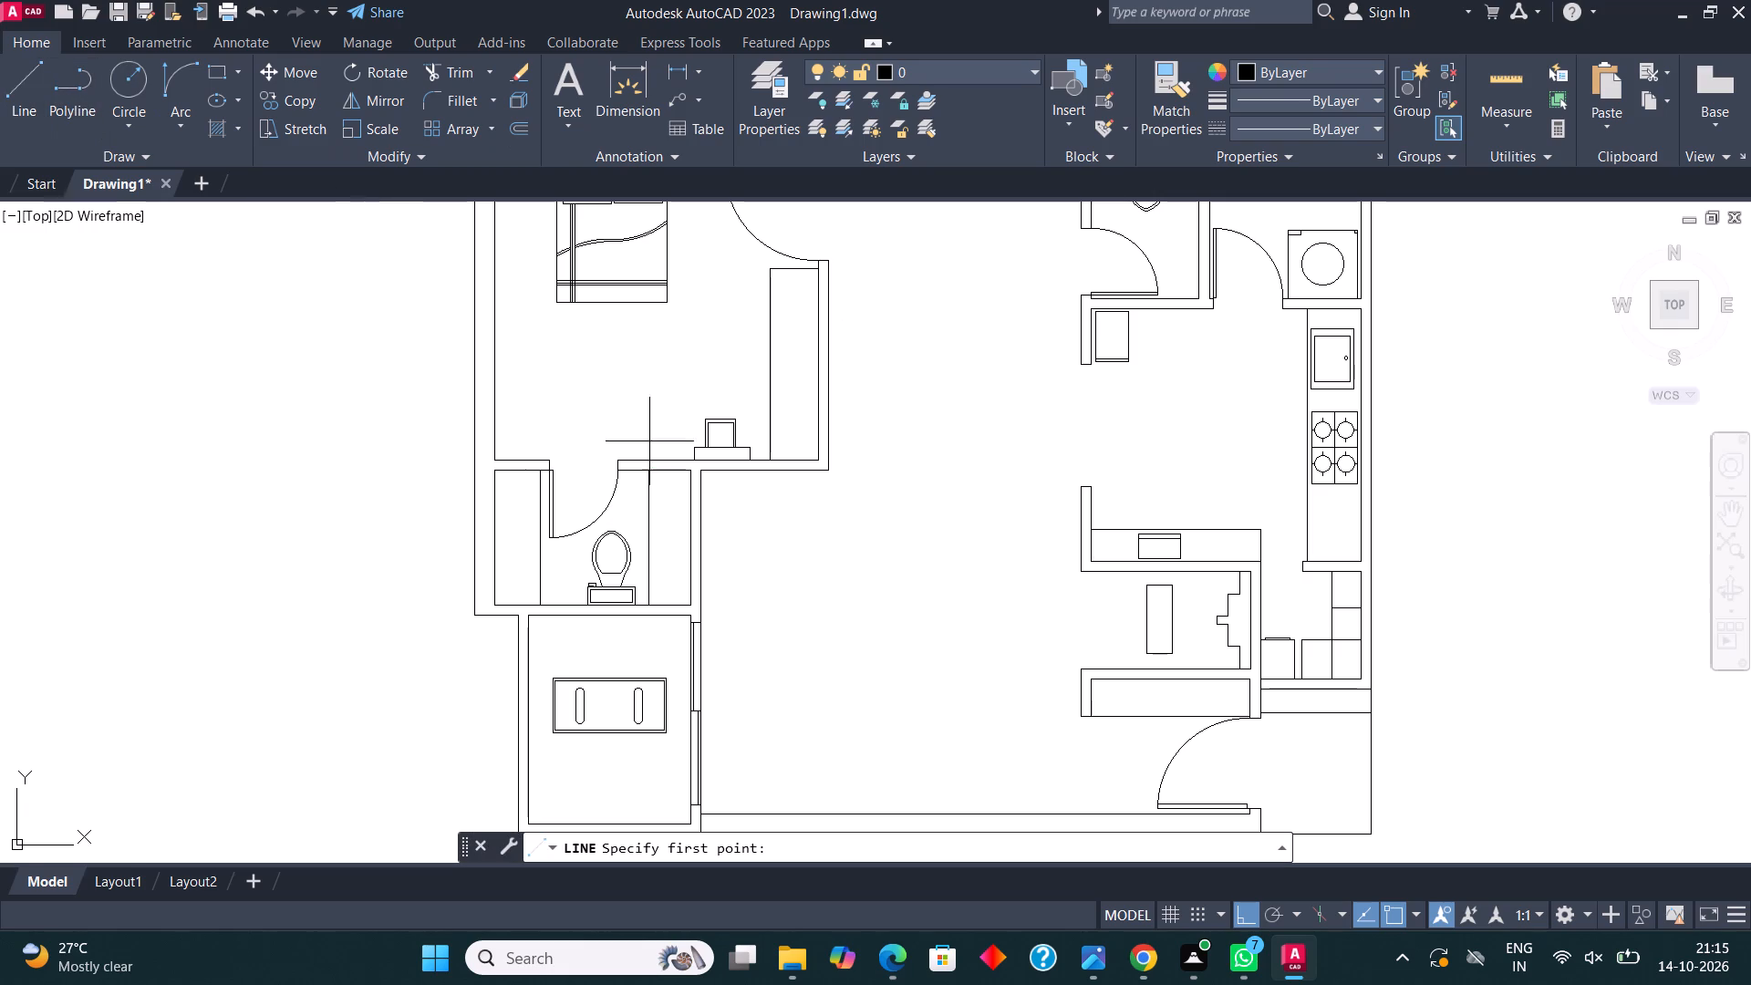
scroll(845, 468, "up", 2)
left_click(795, 472)
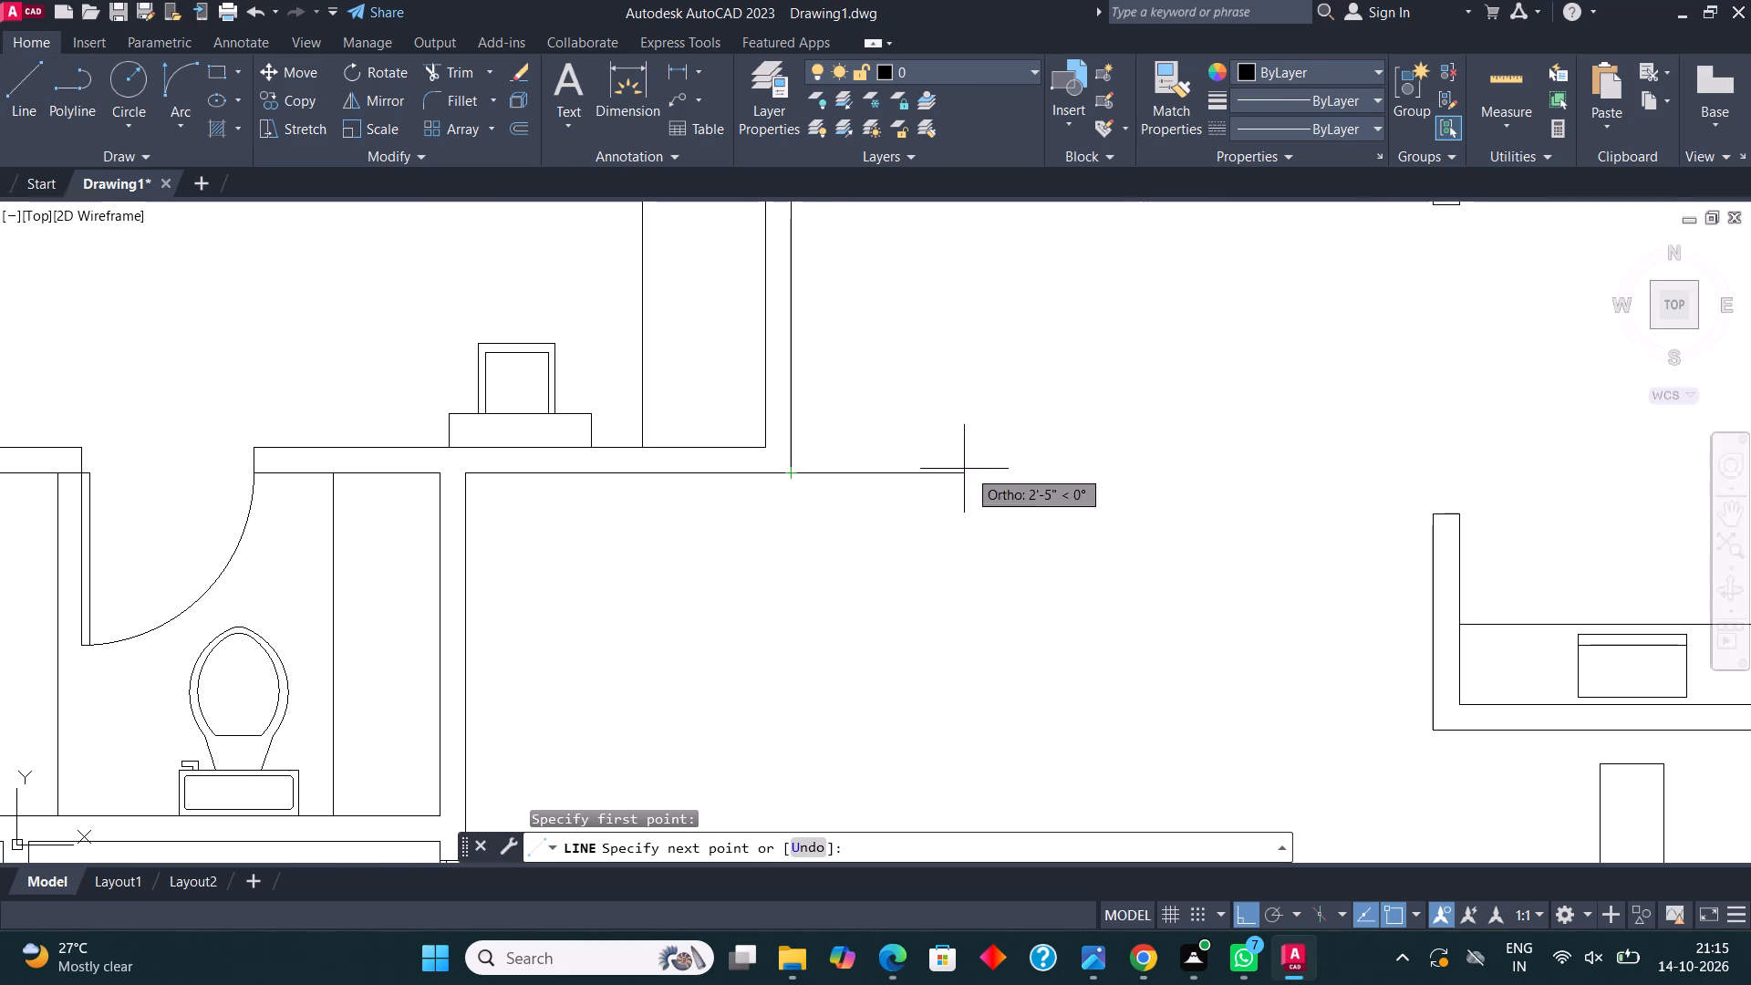
left_click(1167, 469)
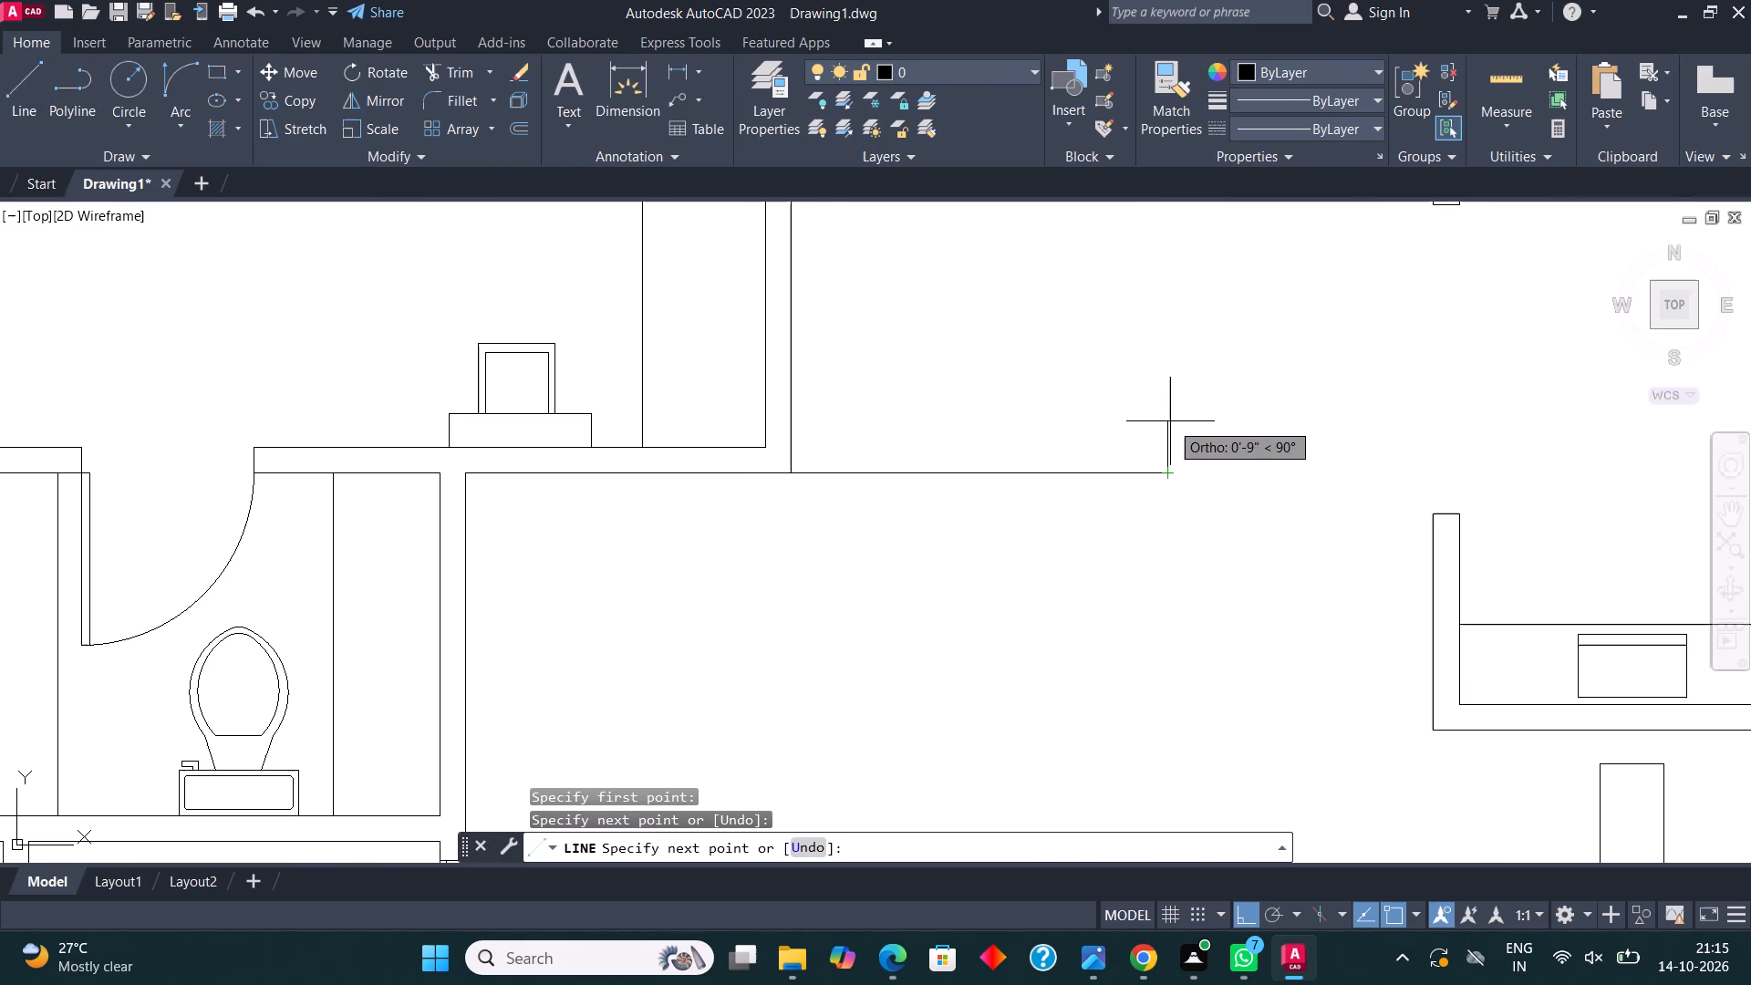
type("9\"")
key("Return")
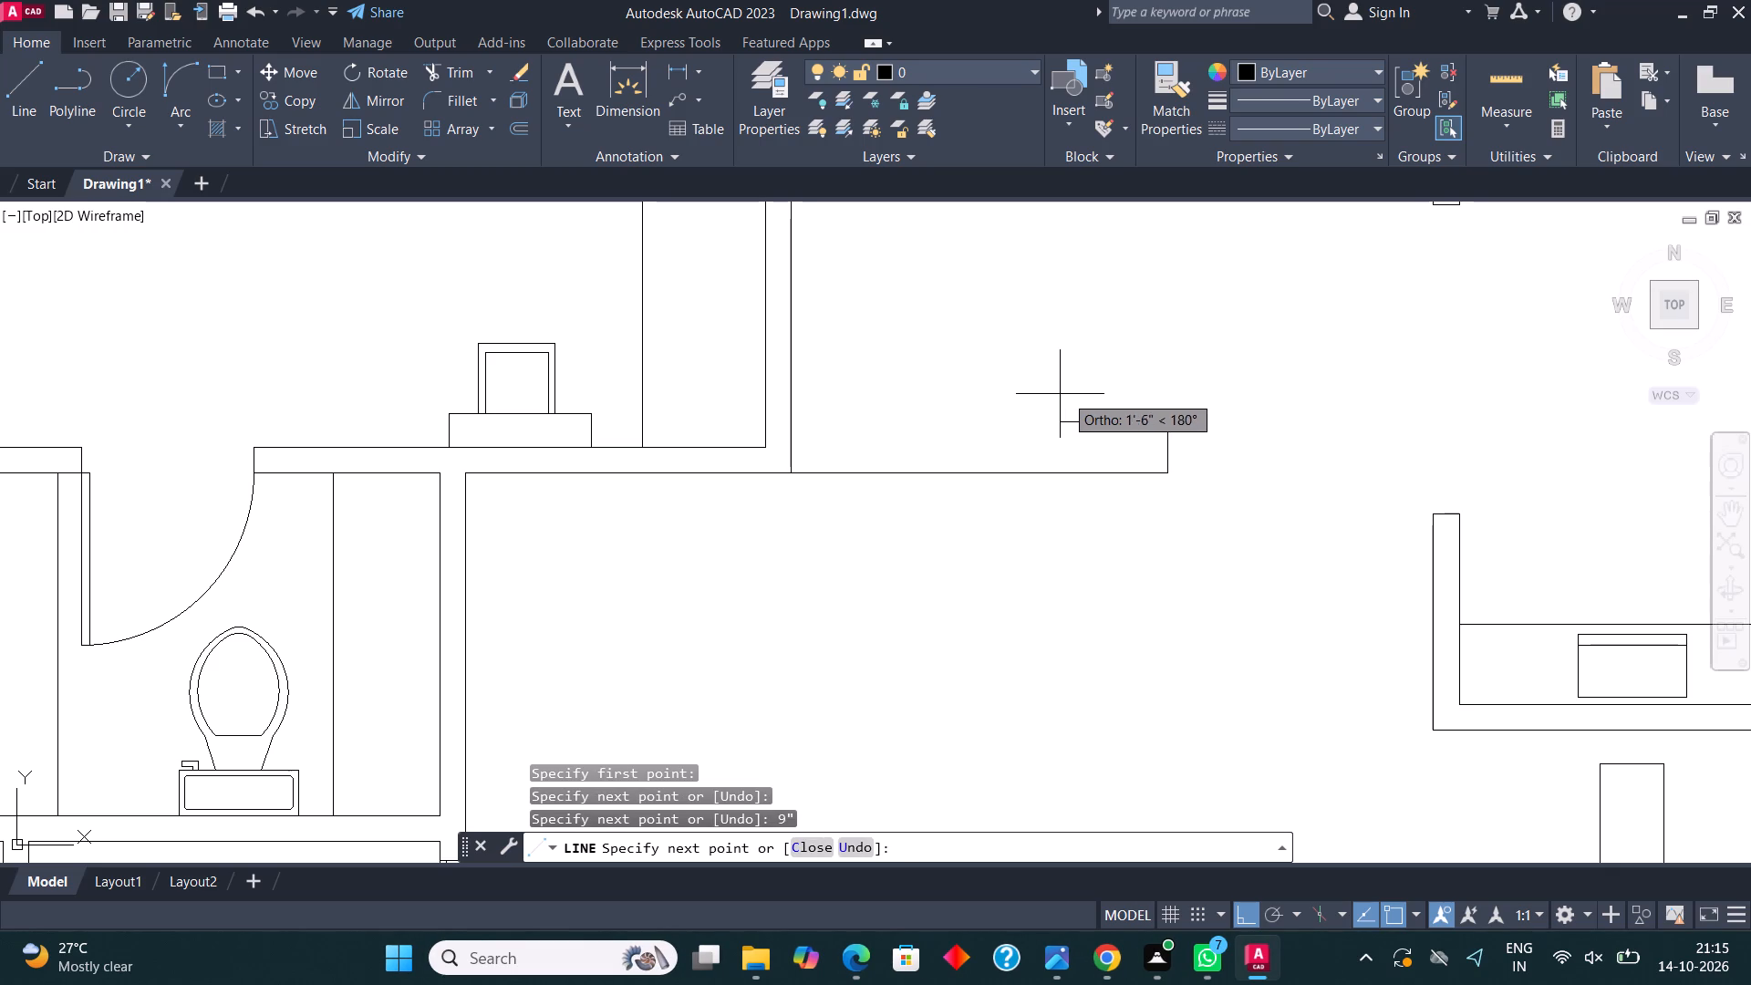
left_click(794, 426)
key("Escape")
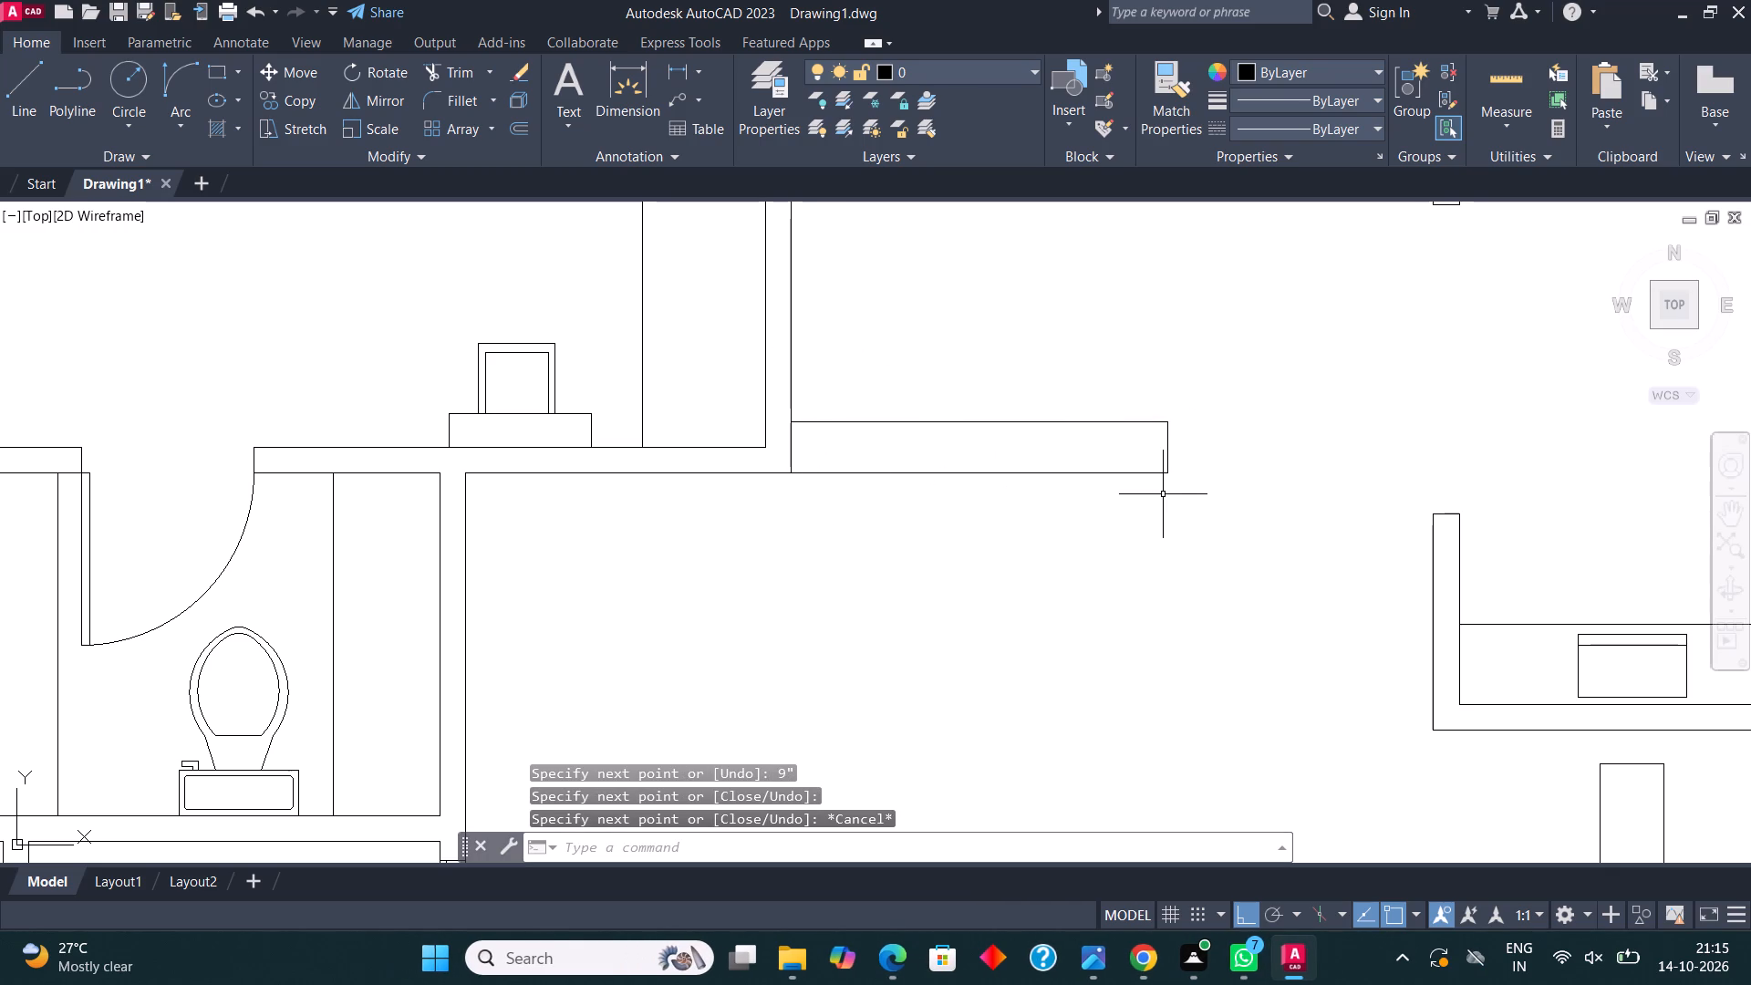
Offset all four sides of the 9" deep outline inward by 0.5", including the bedroom wall line at its left end.
left_click_drag(1163, 494, 1162, 485)
left_click(1130, 382)
left_click(1172, 441)
left_click(1090, 443)
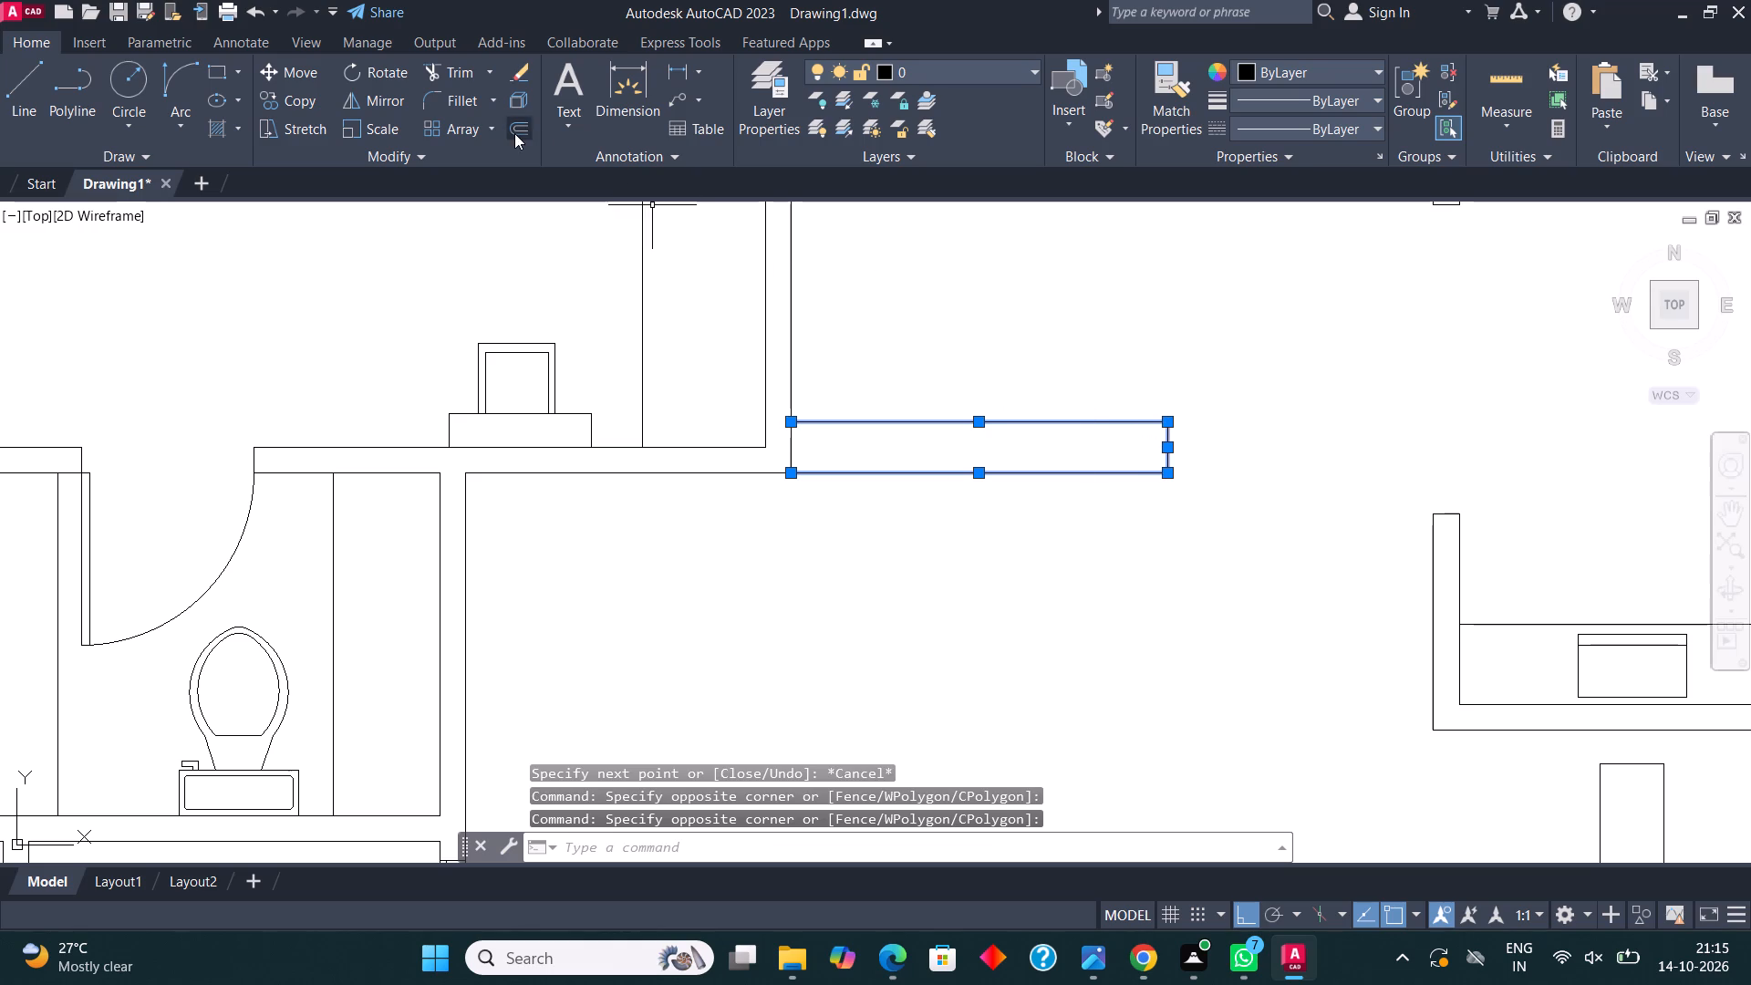
left_click(514, 133)
left_click(969, 418)
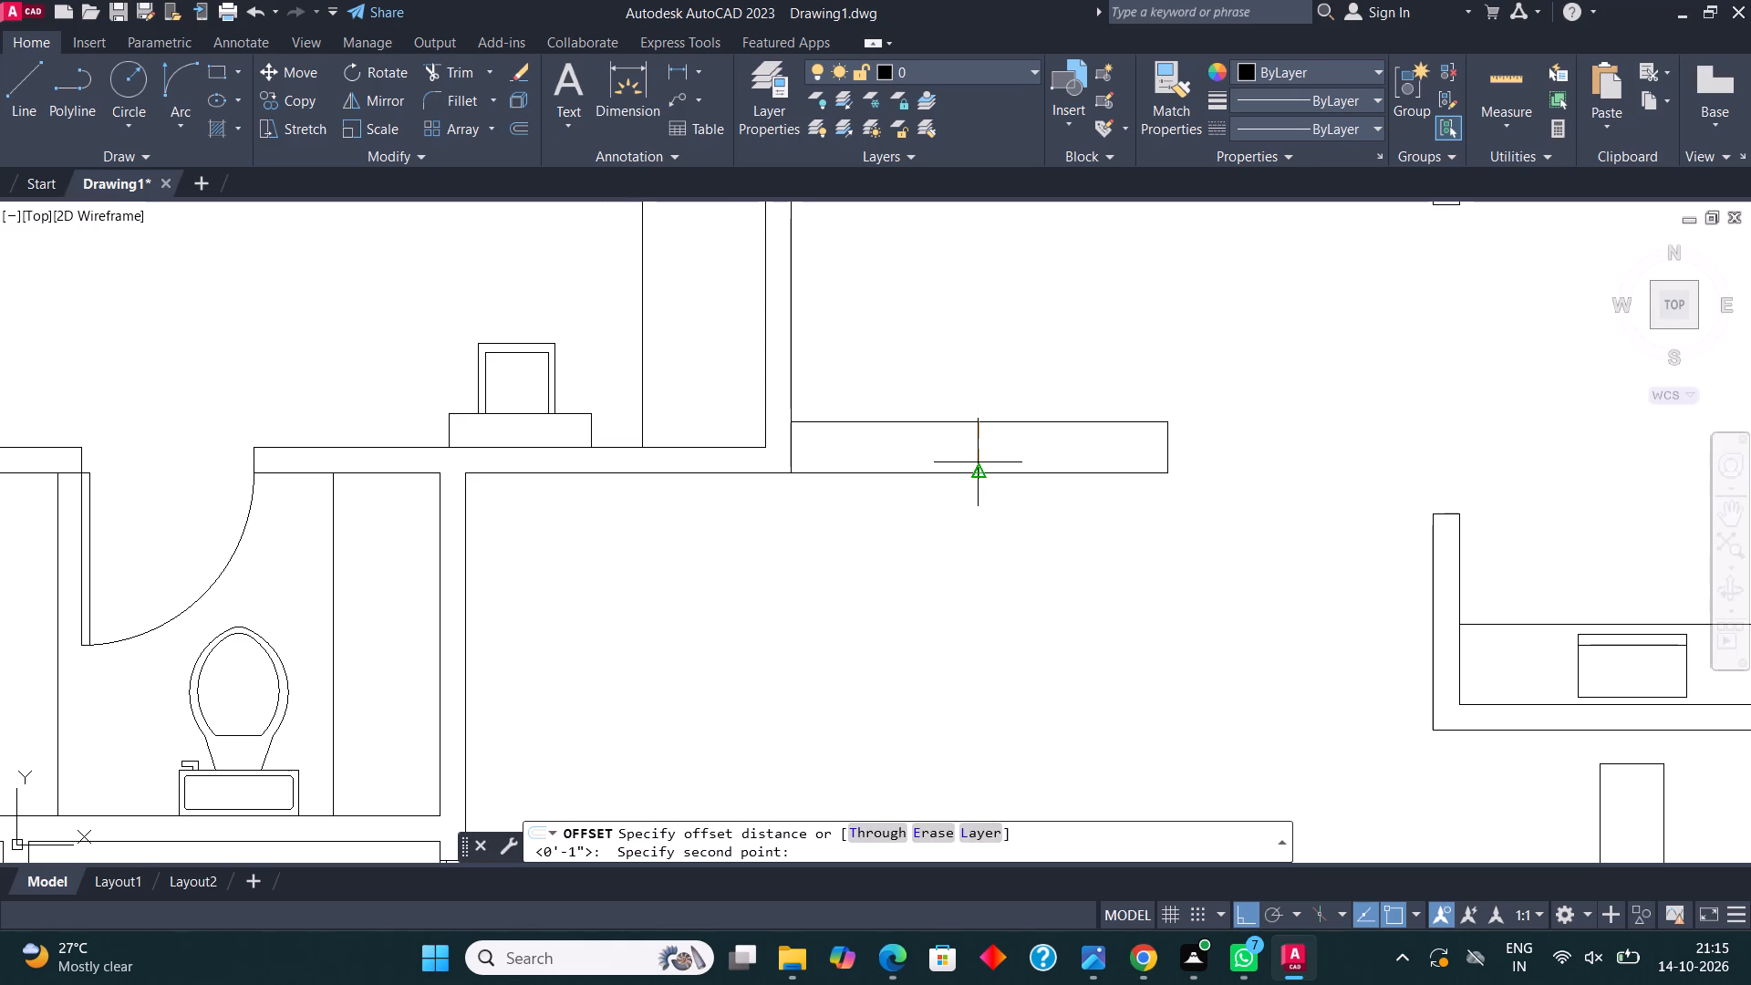
type("0.5\"")
key("Return")
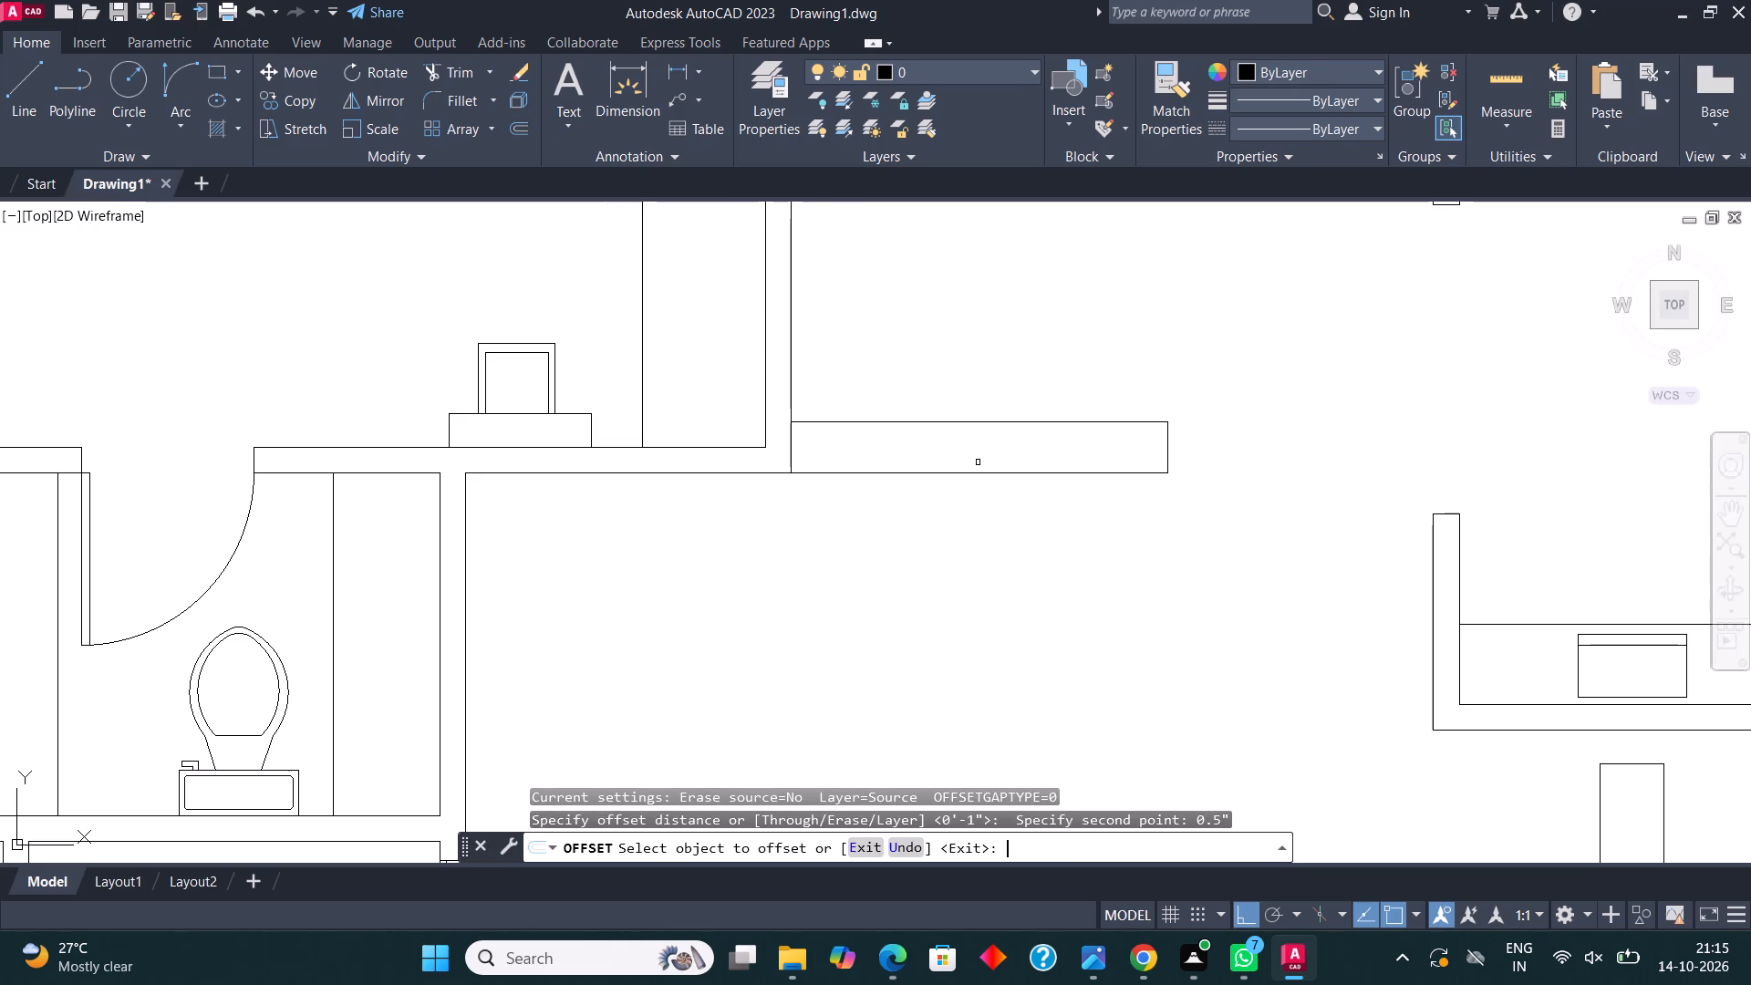
scroll(995, 457, "up", 2)
left_click_drag(997, 369, 997, 379)
left_click(997, 402)
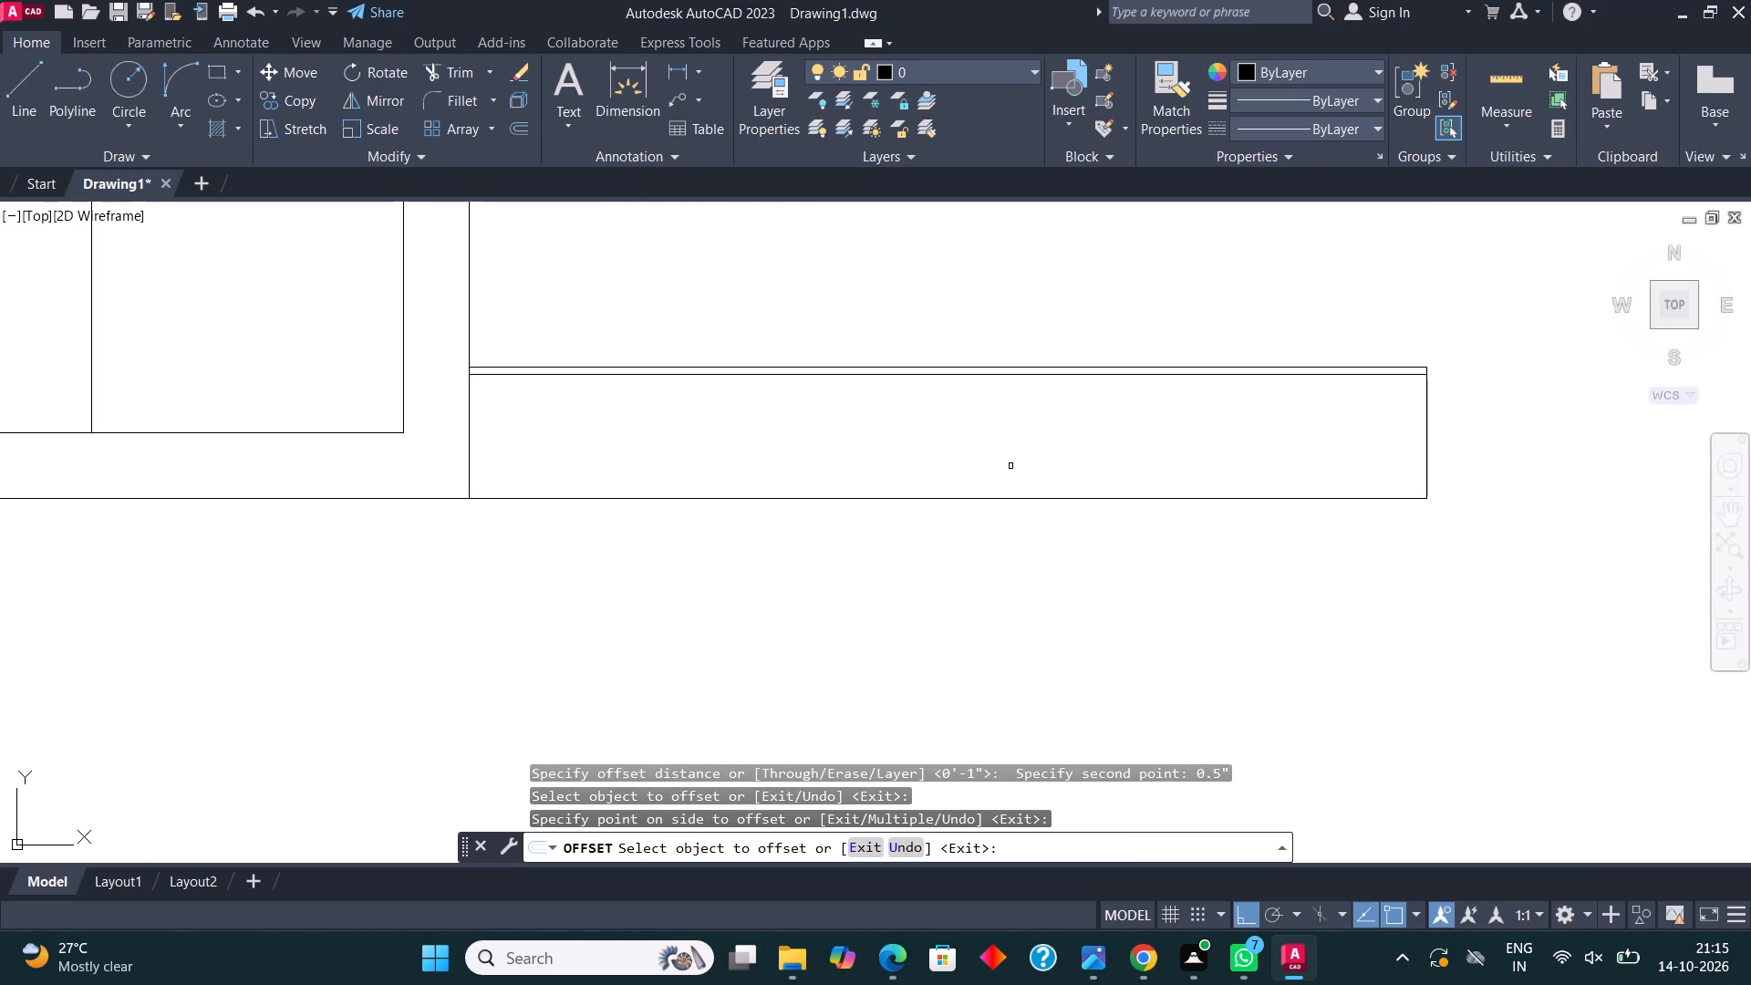
left_click(1012, 502)
left_click(1012, 469)
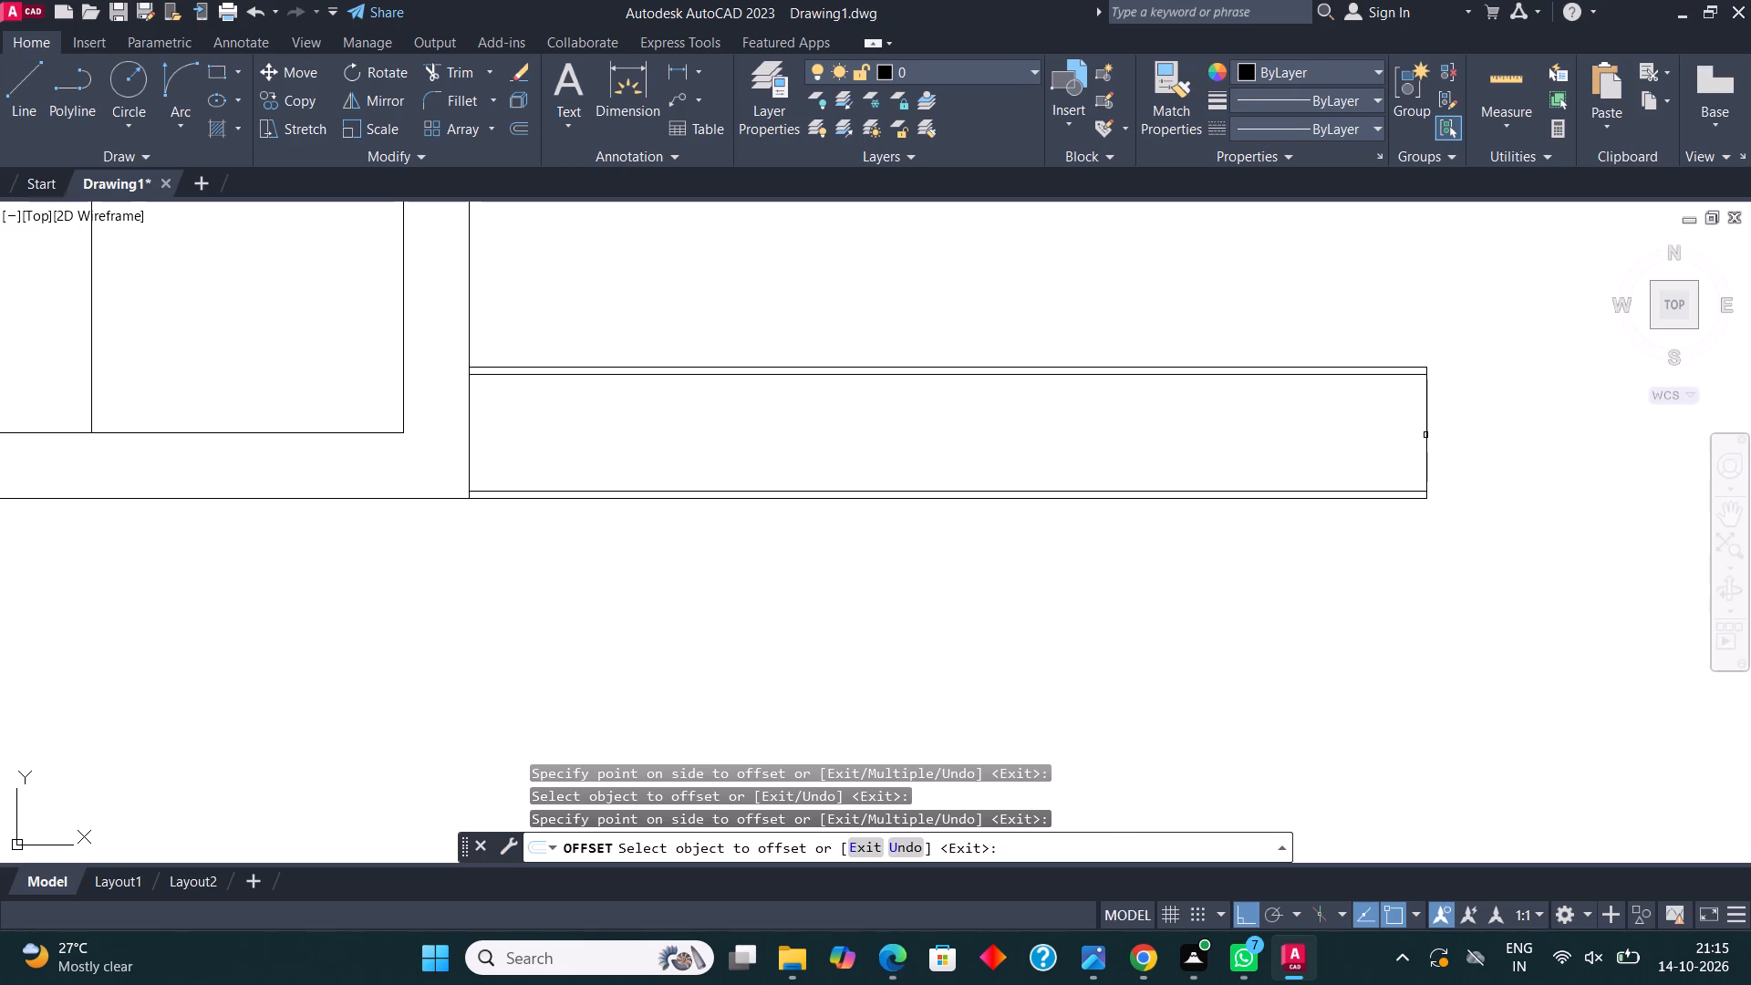
left_click(1427, 436)
left_click(1373, 437)
left_click(468, 424)
left_click(488, 435)
key("Escape")
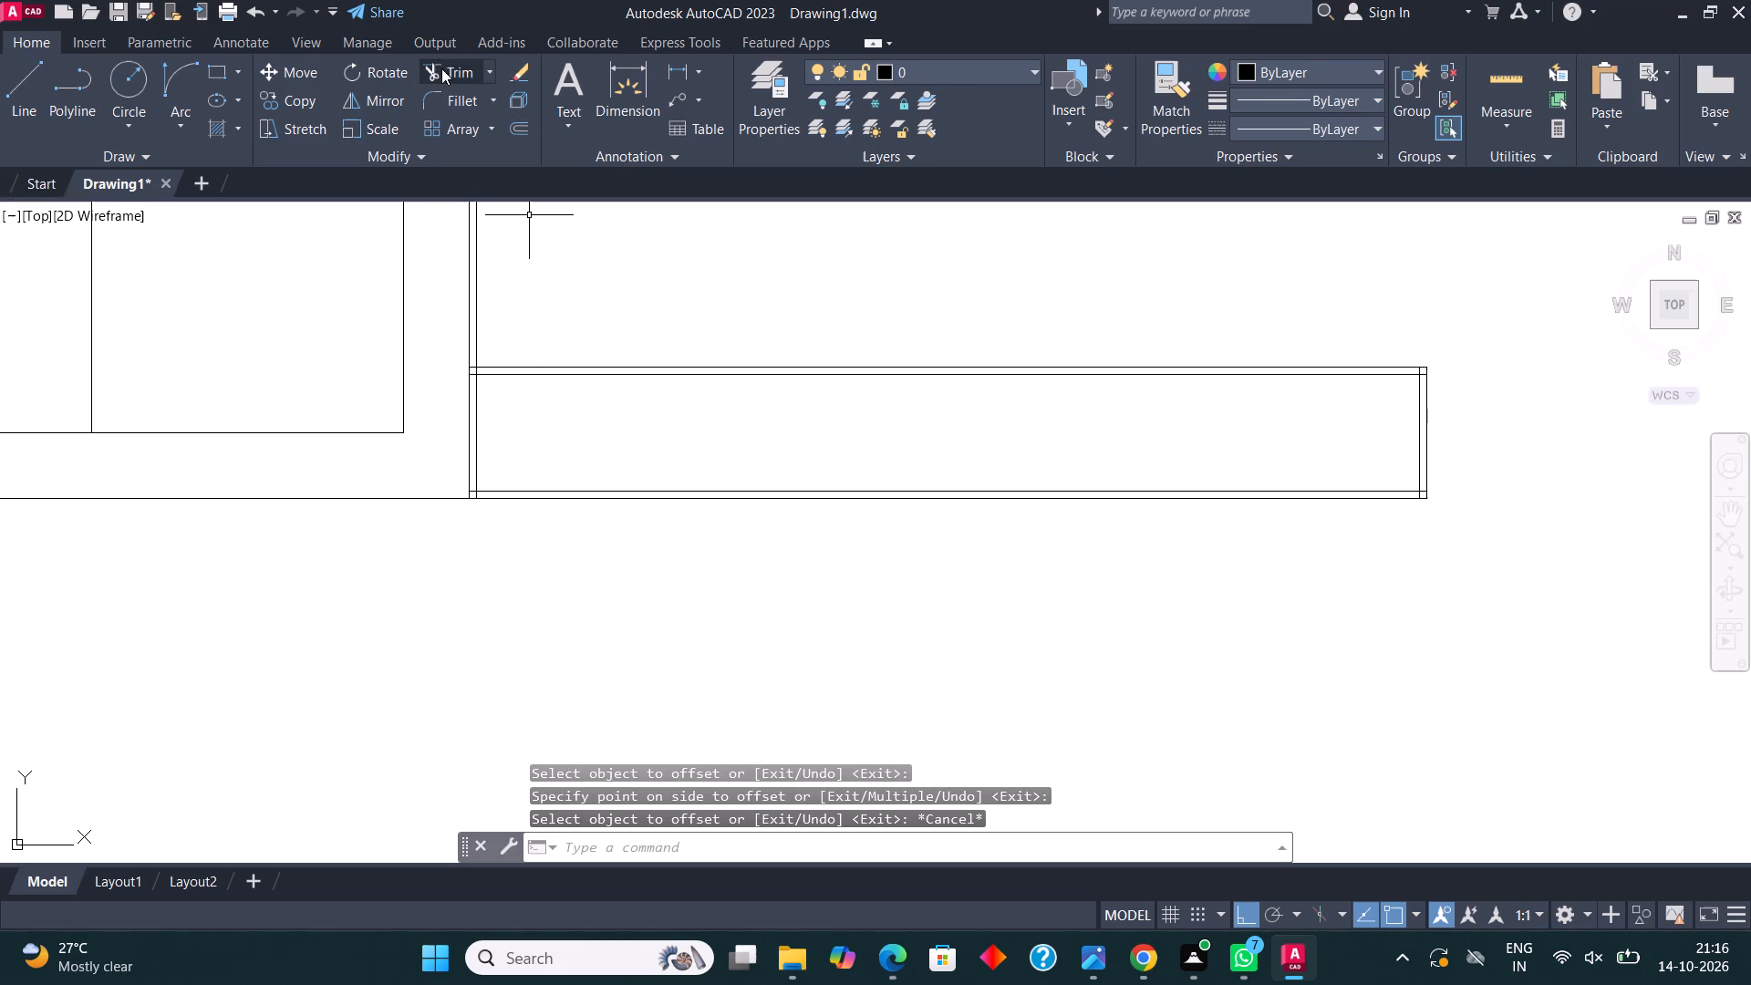
Trim the offset lines at the outline's wall end, removing the excess above it and the overlaps at both inner corners.
left_click(445, 68)
left_click(479, 265)
scroll(542, 442, "down", 4)
scroll(526, 424, "up", 5)
scroll(576, 538, "up", 3)
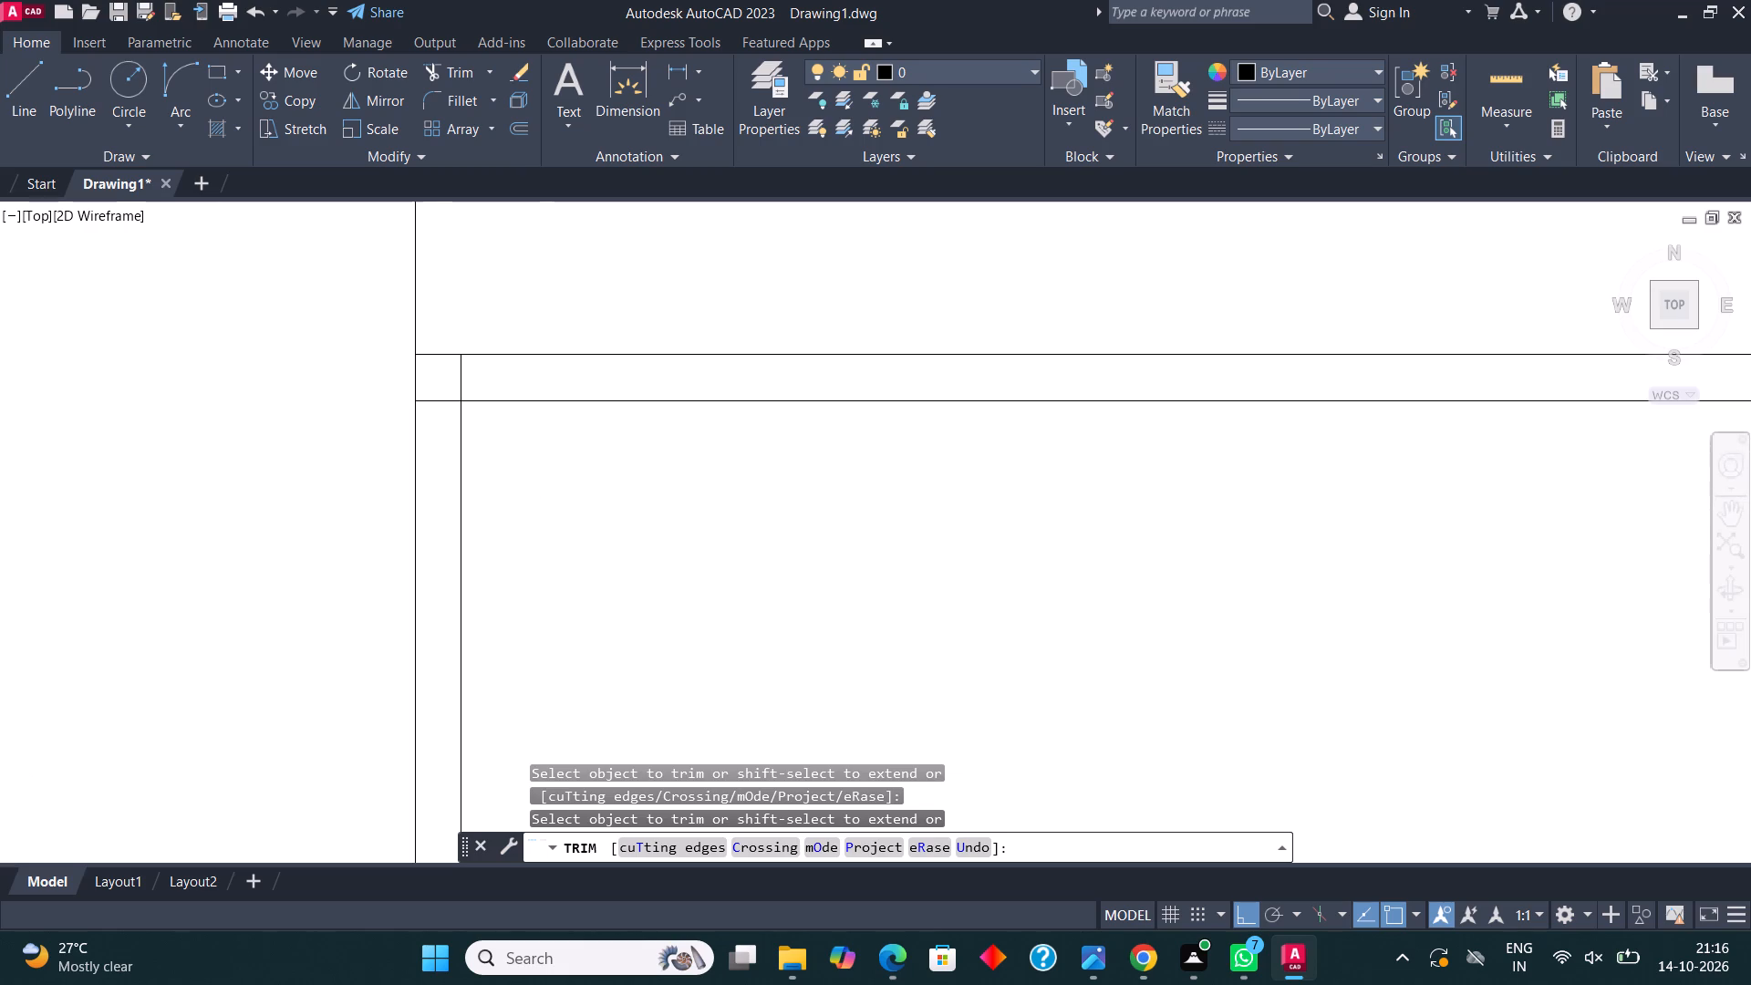
left_click_drag(426, 433, 488, 379)
scroll(654, 267, "down", 3)
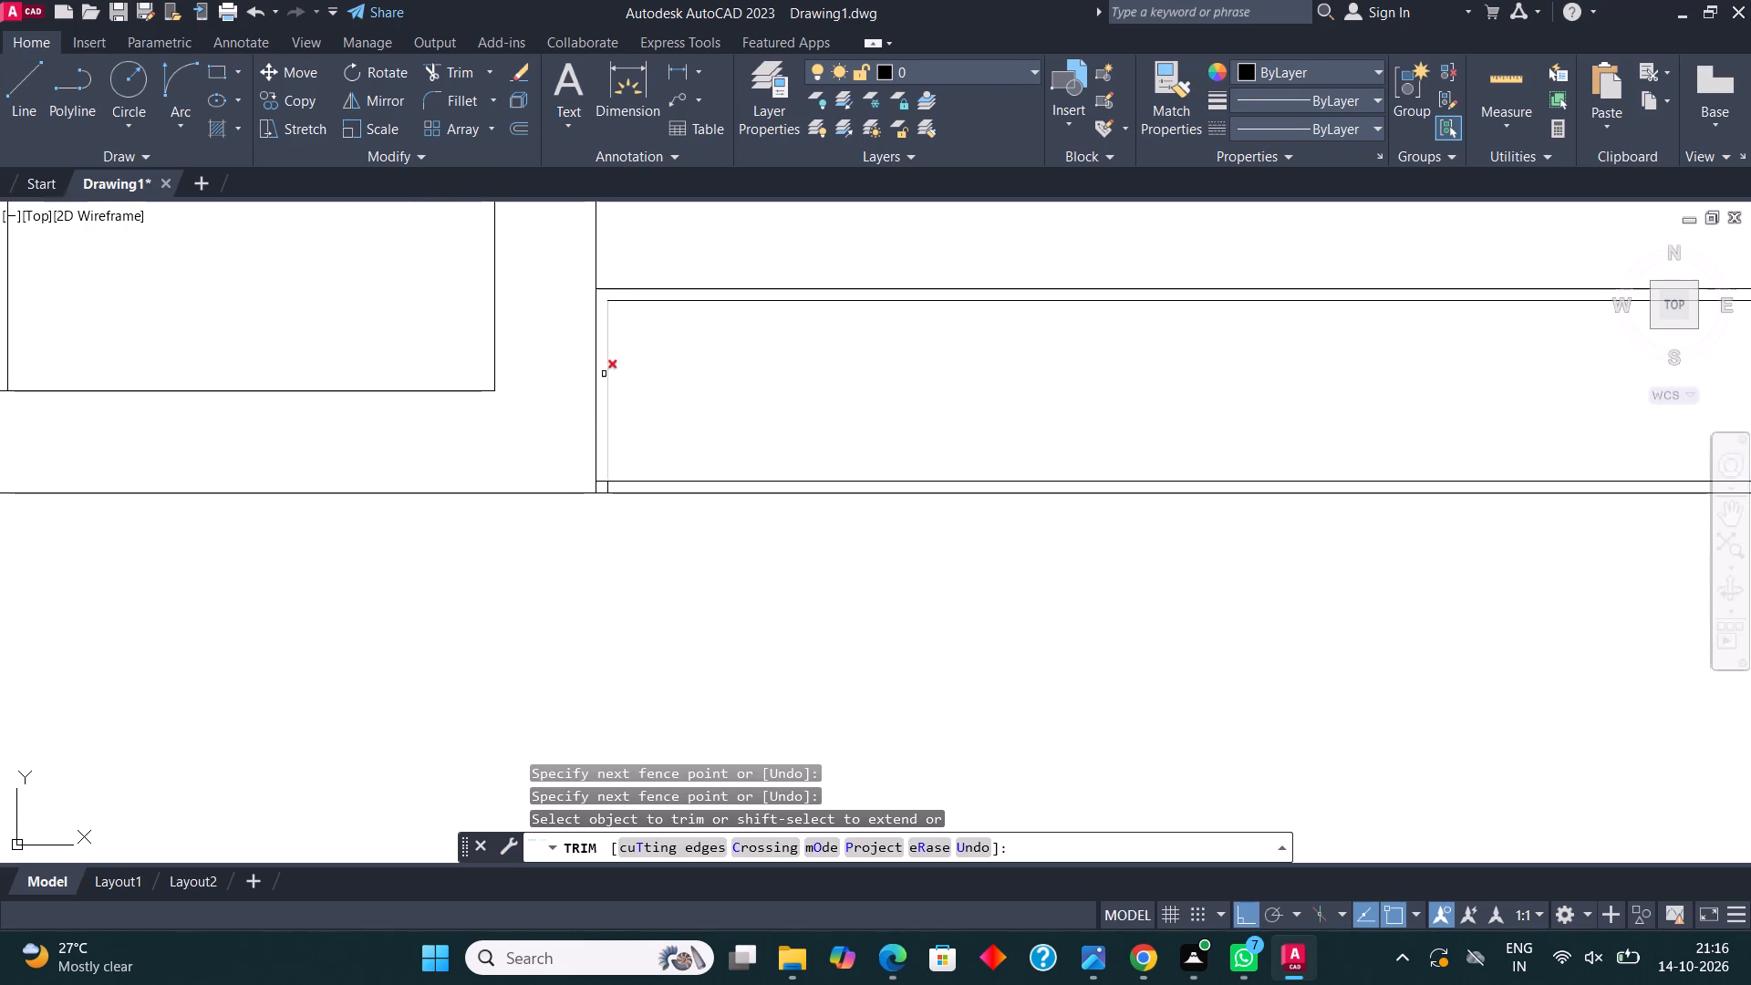
scroll(567, 490, "up", 3)
left_click_drag(695, 437, 733, 482)
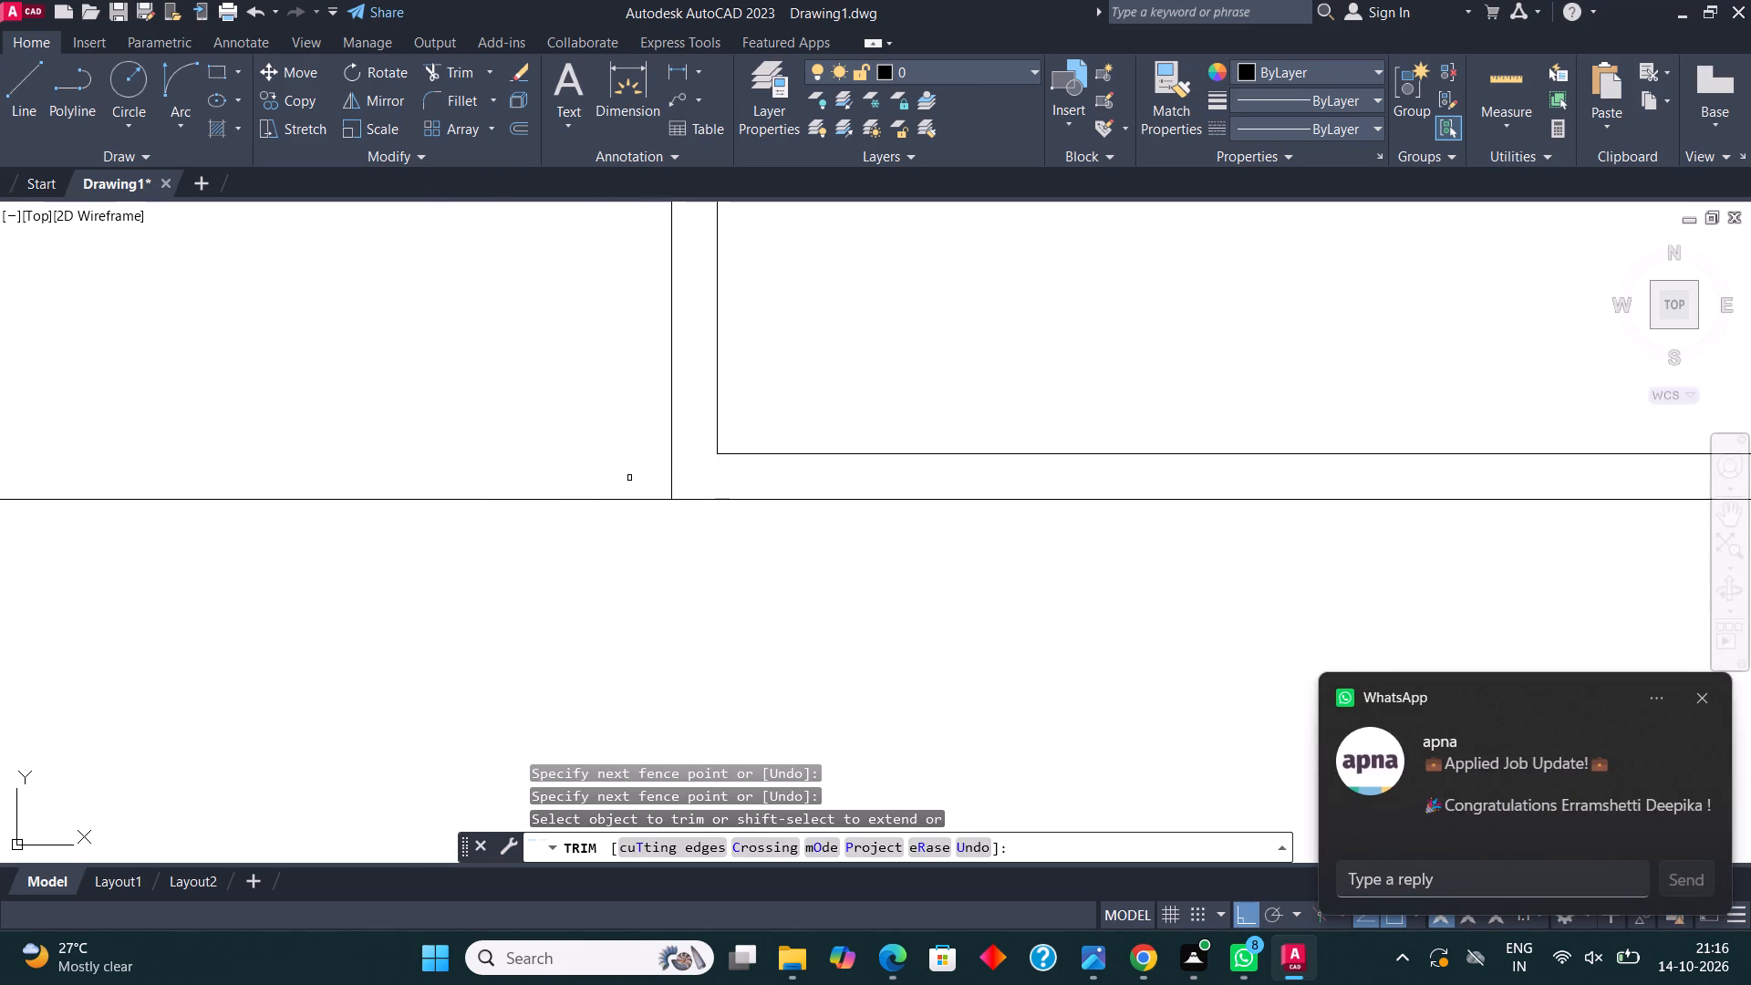
Trim the overlapping offset lines at the two inner corners of the outline's free end.
scroll(492, 483, "down", 4)
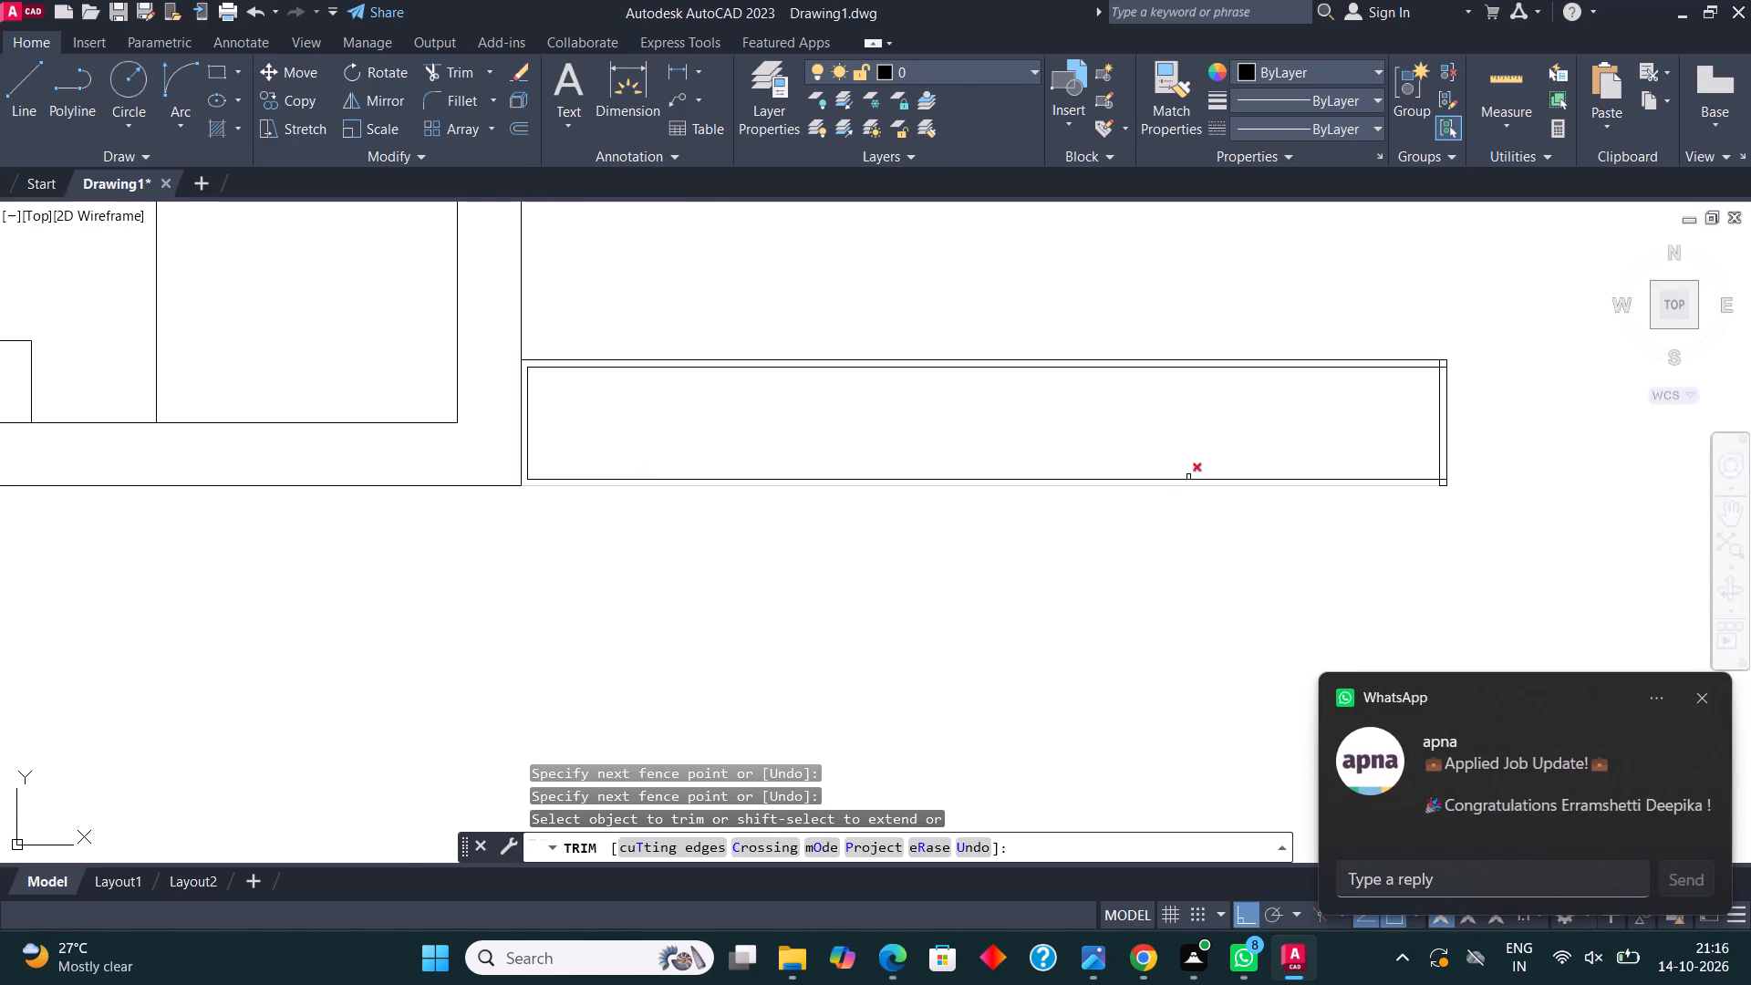
scroll(1488, 375, "up", 4)
left_click_drag(1115, 291, 1131, 292)
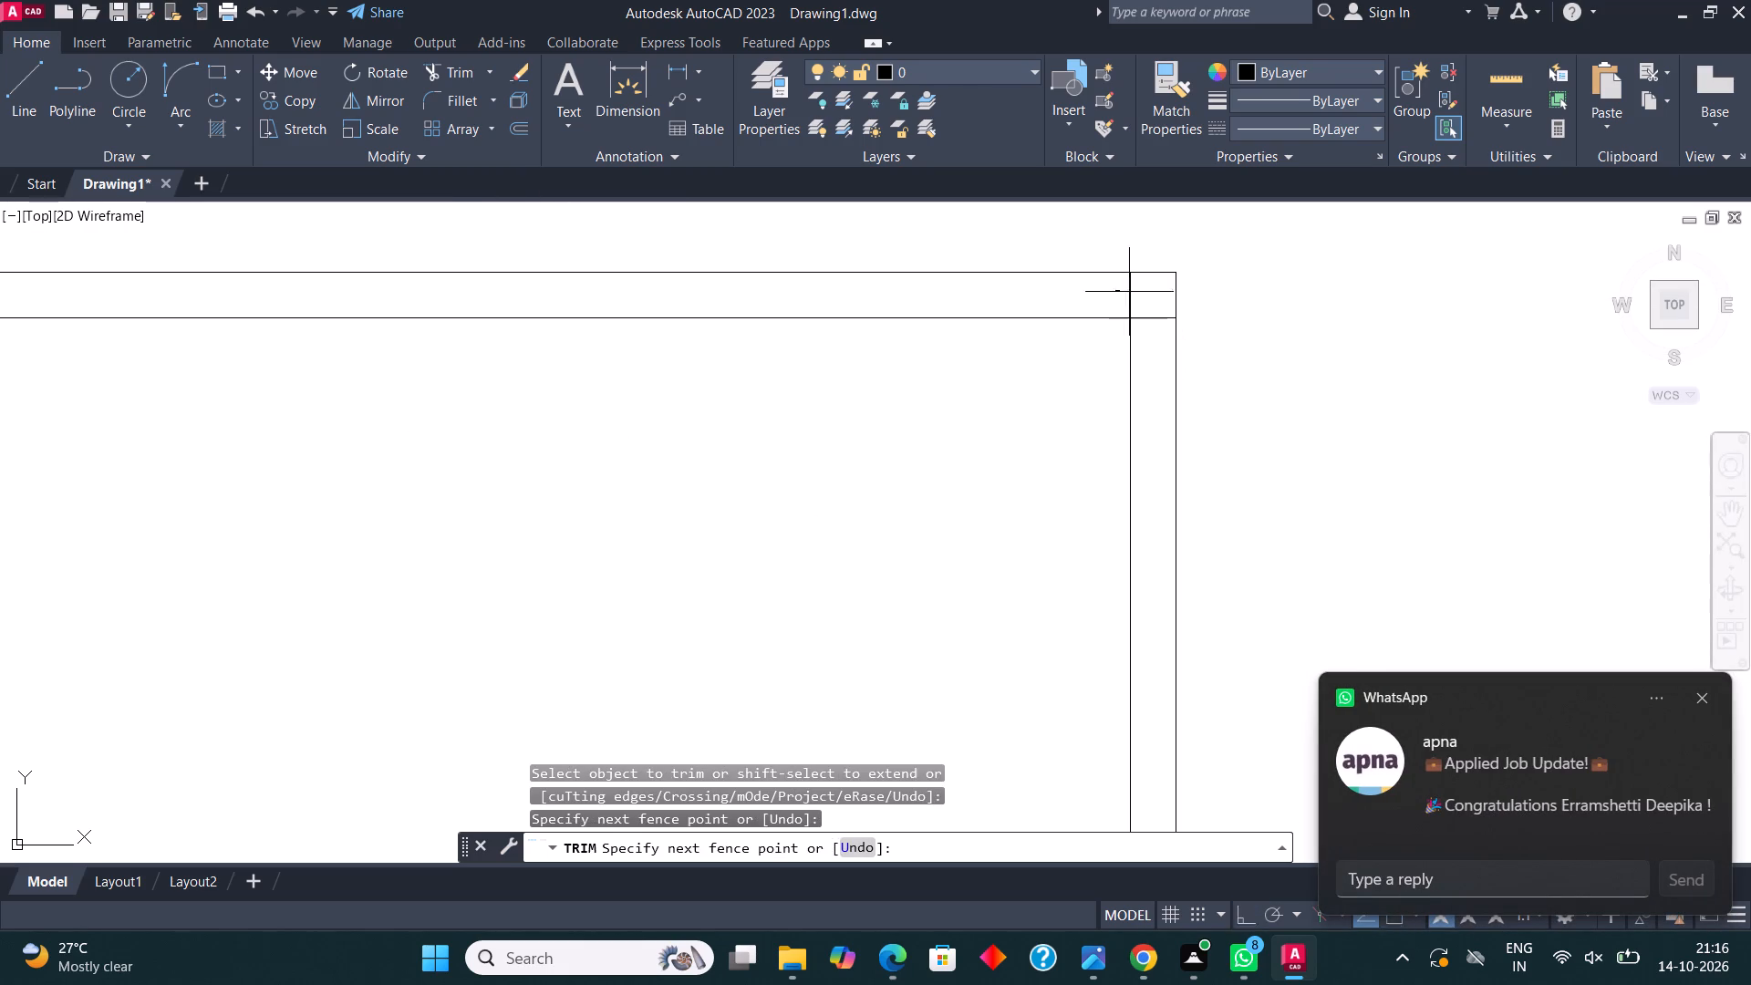
left_click_drag(1131, 292, 1155, 357)
scroll(1155, 348, "down", 2)
scroll(1141, 625, "up", 2)
left_click_drag(1131, 638, 1145, 639)
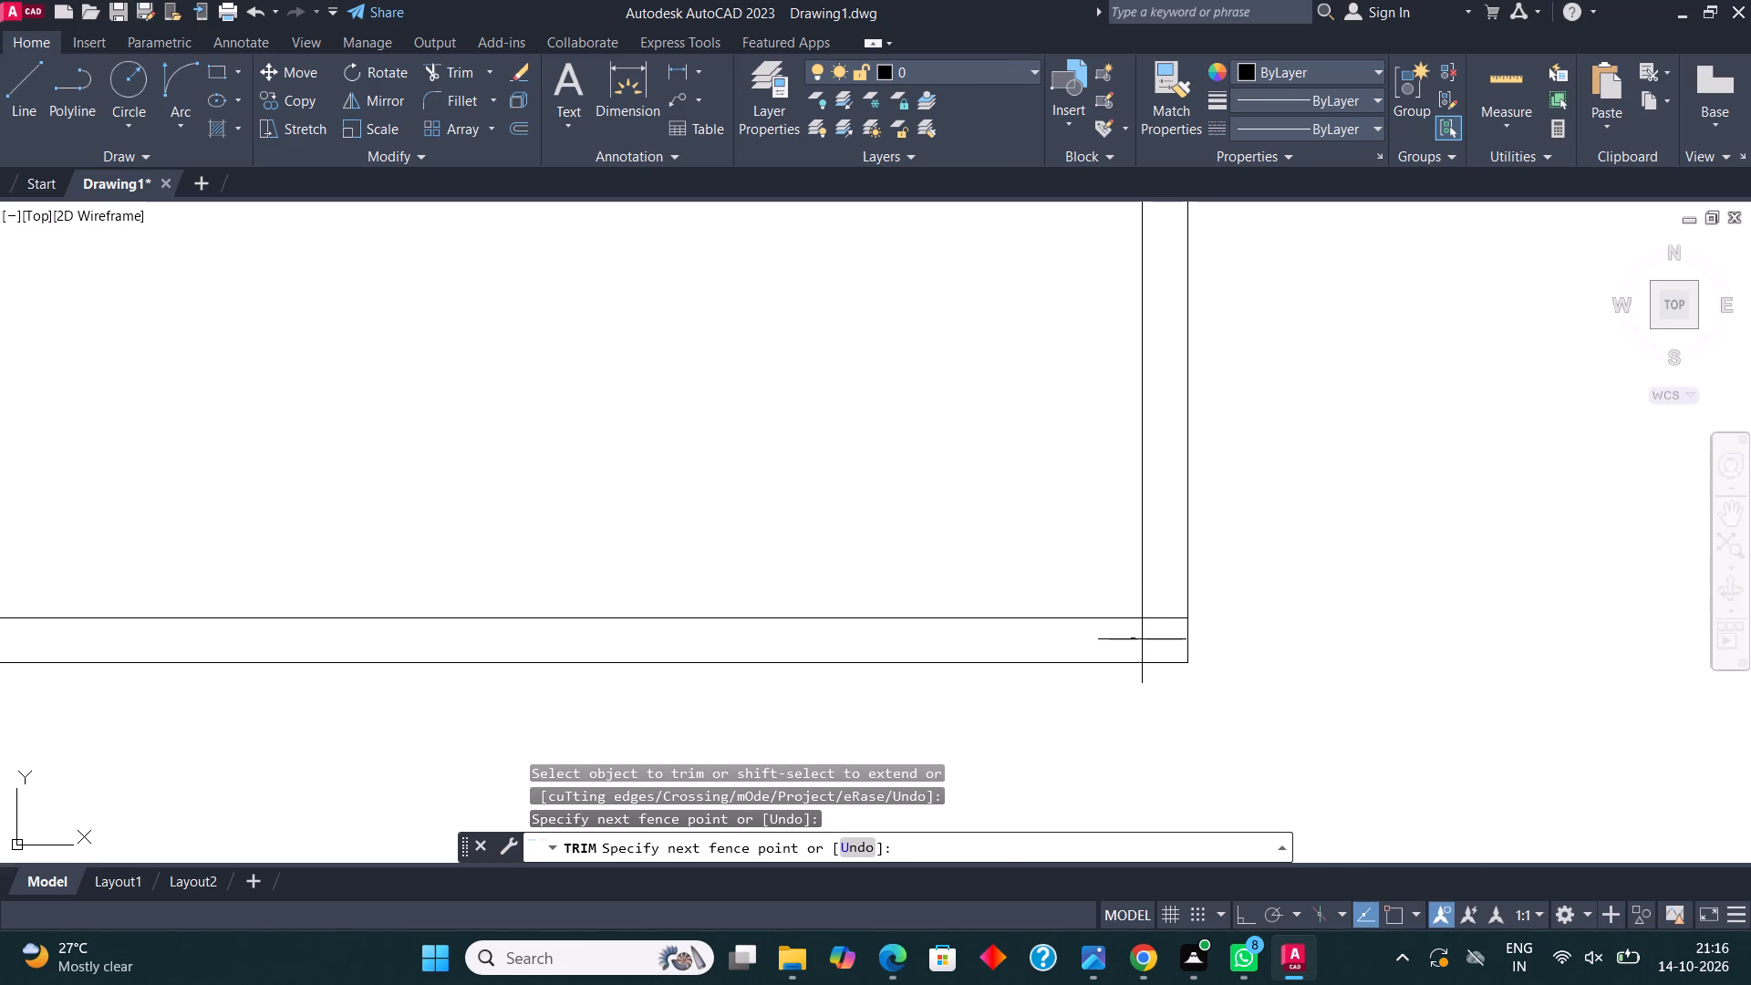
left_click_drag(1145, 639, 1166, 566)
scroll(1163, 636, "down", 3)
scroll(963, 575, "down", 4)
middle_click_drag(894, 565, 950, 527)
scroll(903, 564, "up", 1)
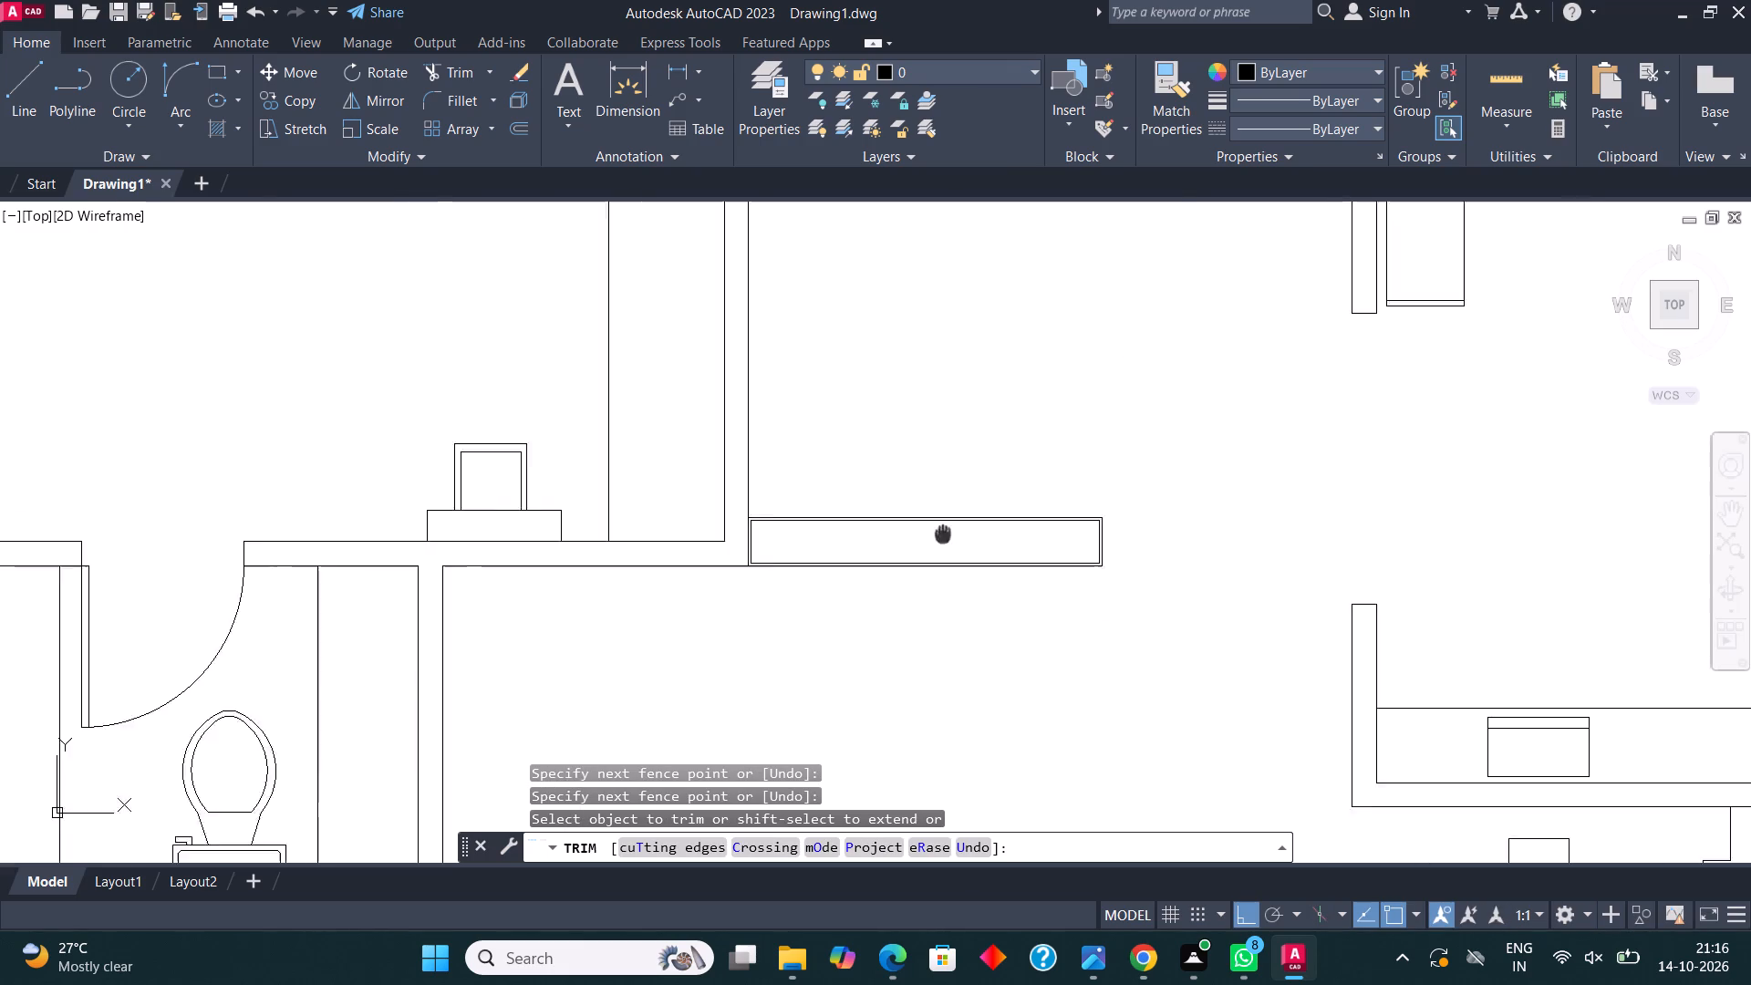
middle_click_drag(950, 527, 989, 522)
key("Escape")
Draw a roughly square rectangle in the living area, just inside the corner between the bathroom and bedroom walls.
middle_click_drag(980, 530, 1007, 397)
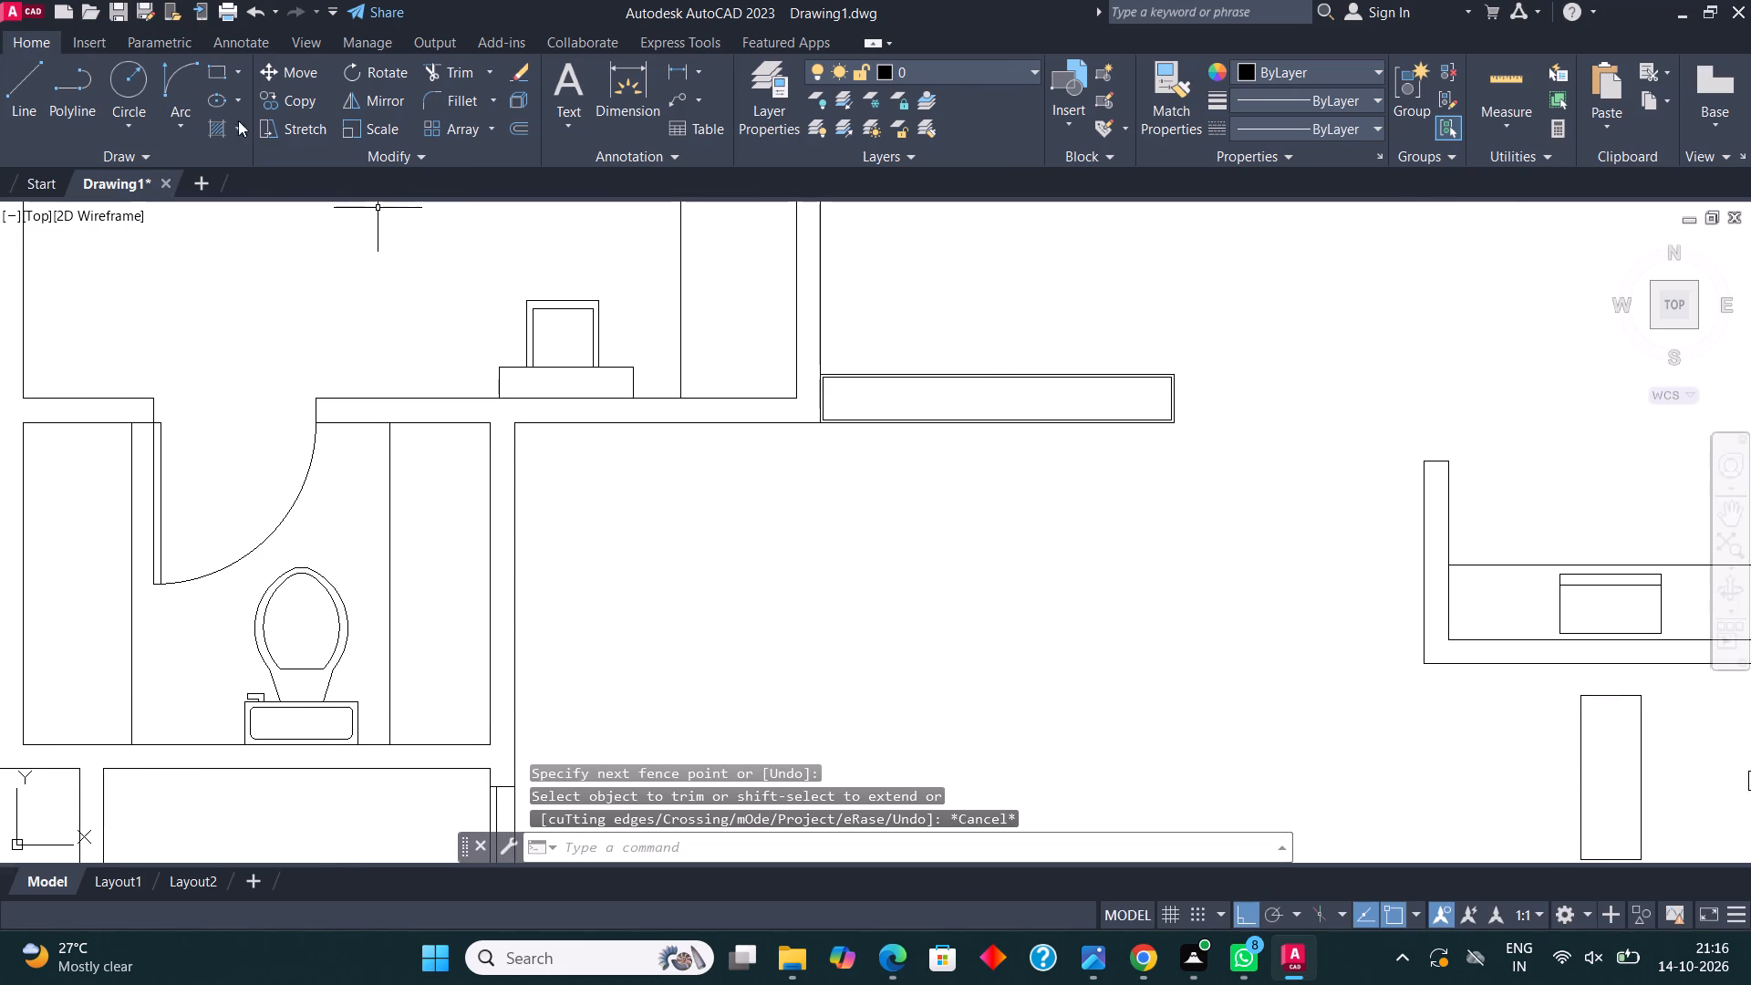
left_click(207, 68)
scroll(554, 452, "up", 1)
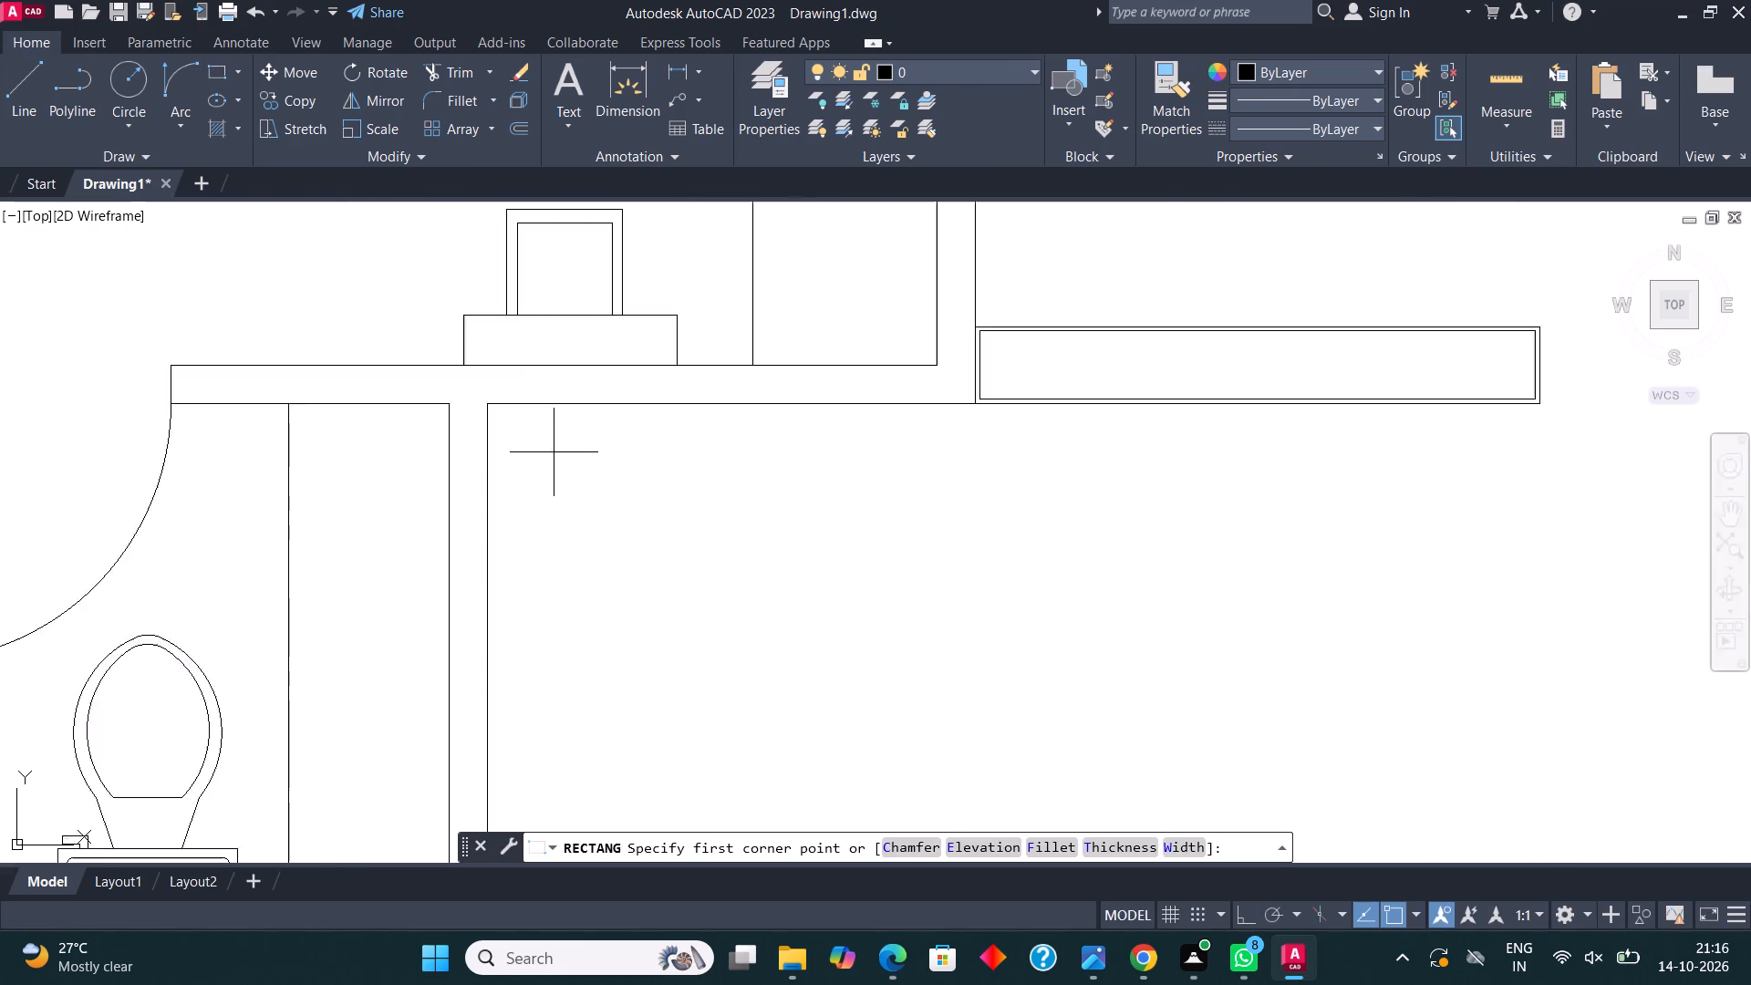
scroll(554, 452, "up", 1)
left_click(490, 431)
left_click(751, 673)
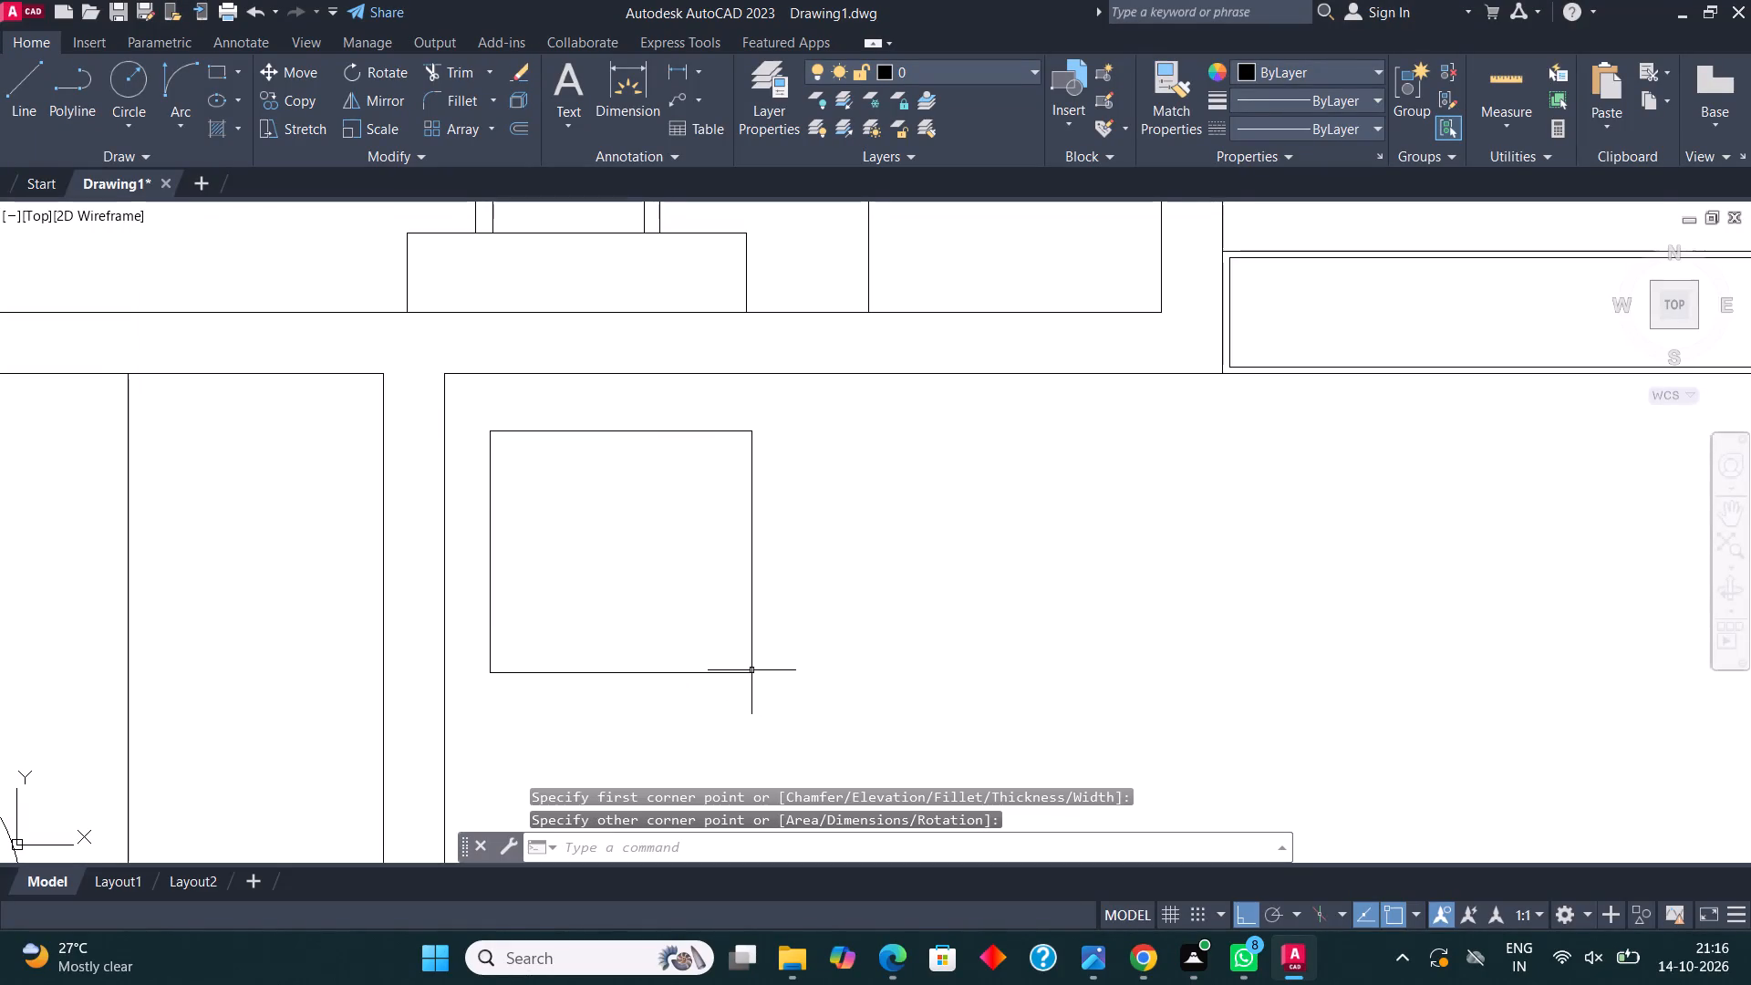
Offset the square 1" inward to form a double outline.
scroll(759, 616, "down", 2)
middle_click_drag(778, 566, 794, 438)
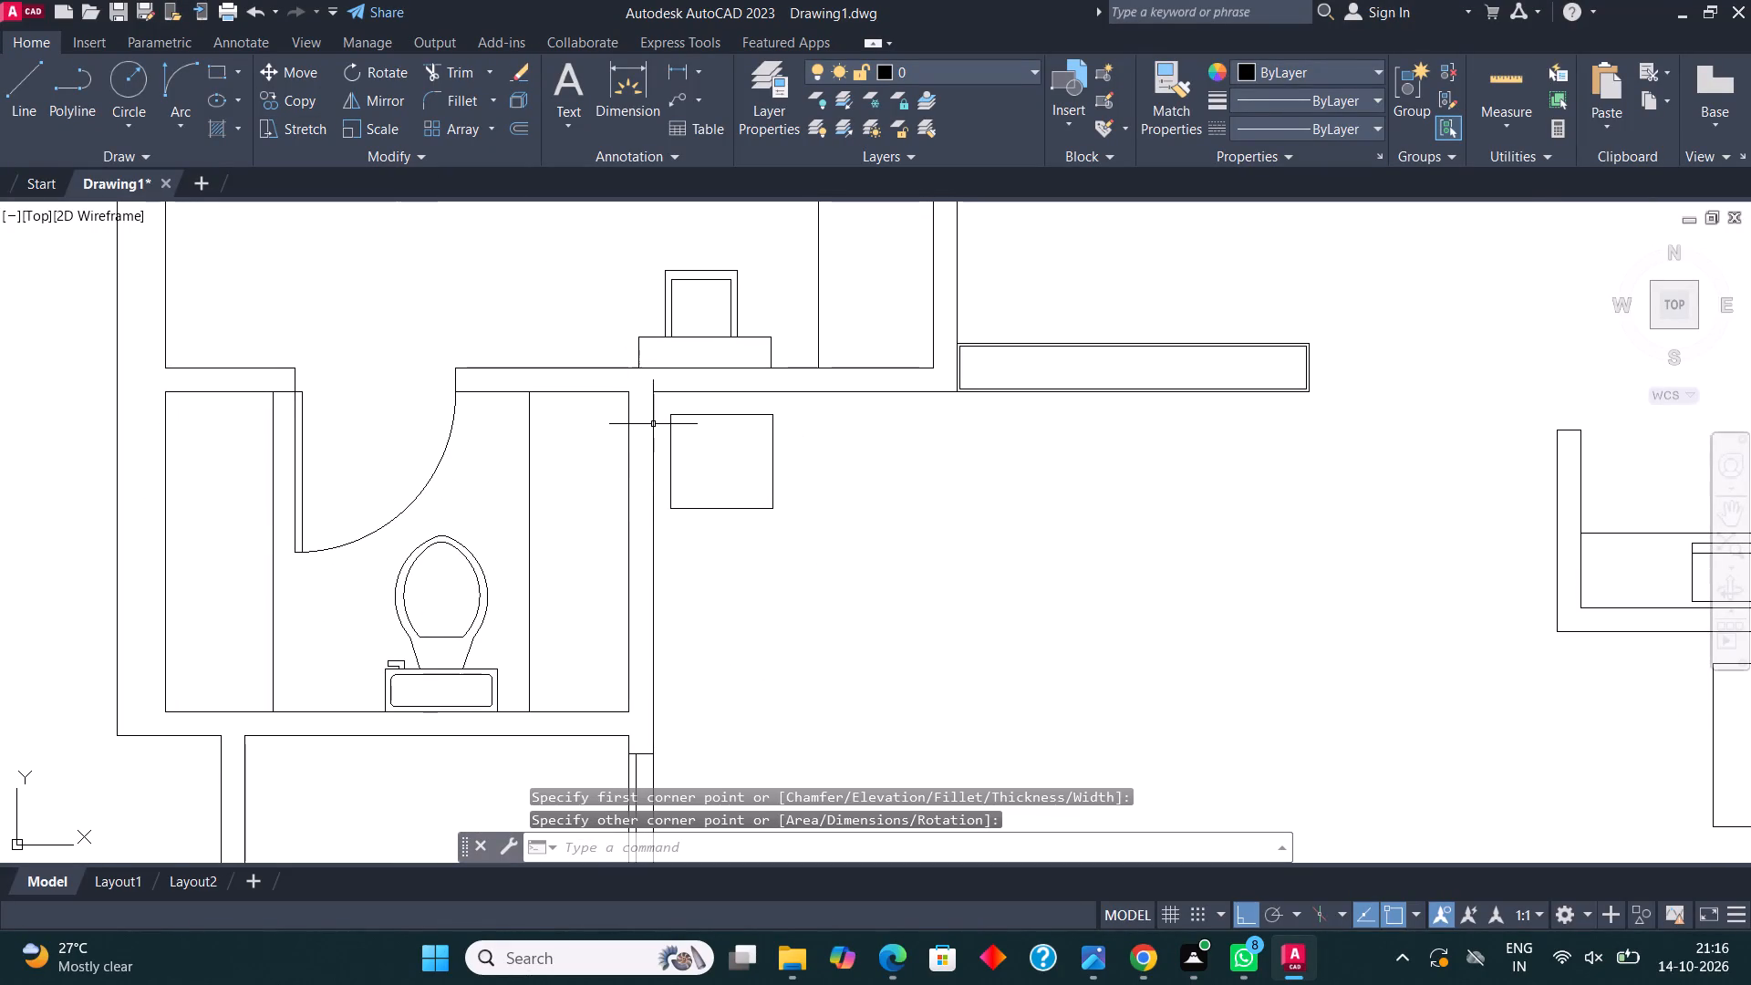
left_click(667, 434)
left_click(682, 466)
left_click(675, 458)
left_click(667, 441)
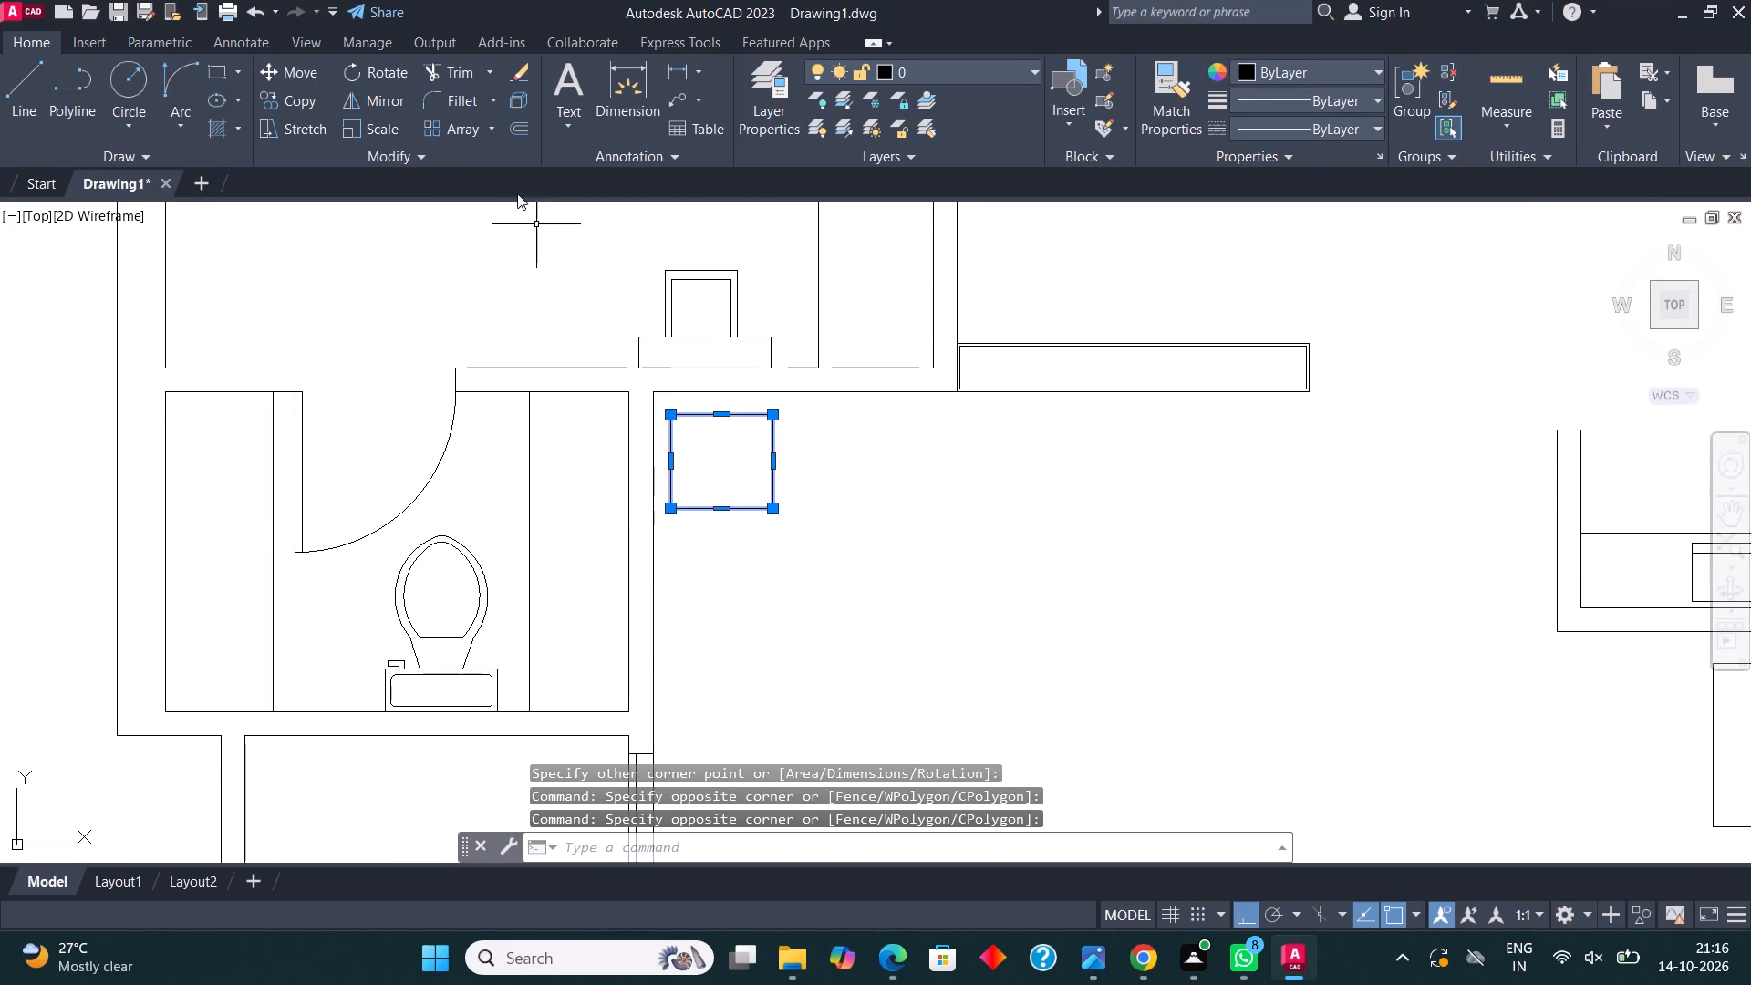
left_click(511, 125)
left_click(721, 414)
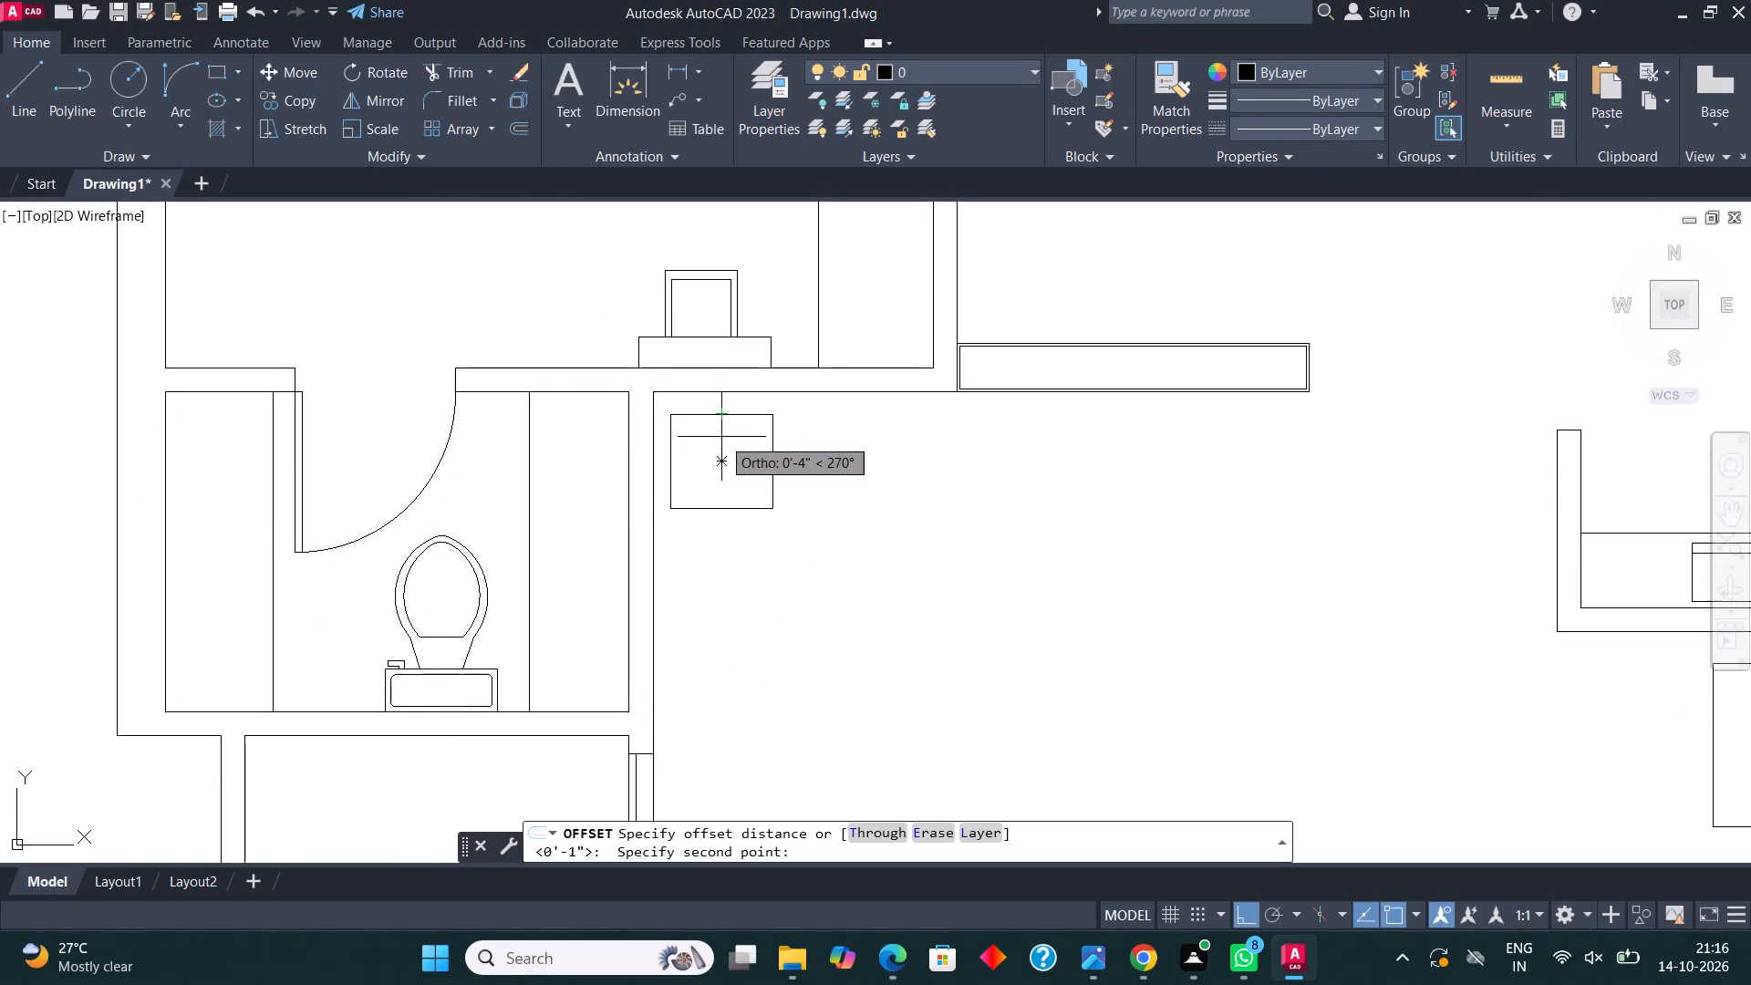
type("1\"")
key("Return")
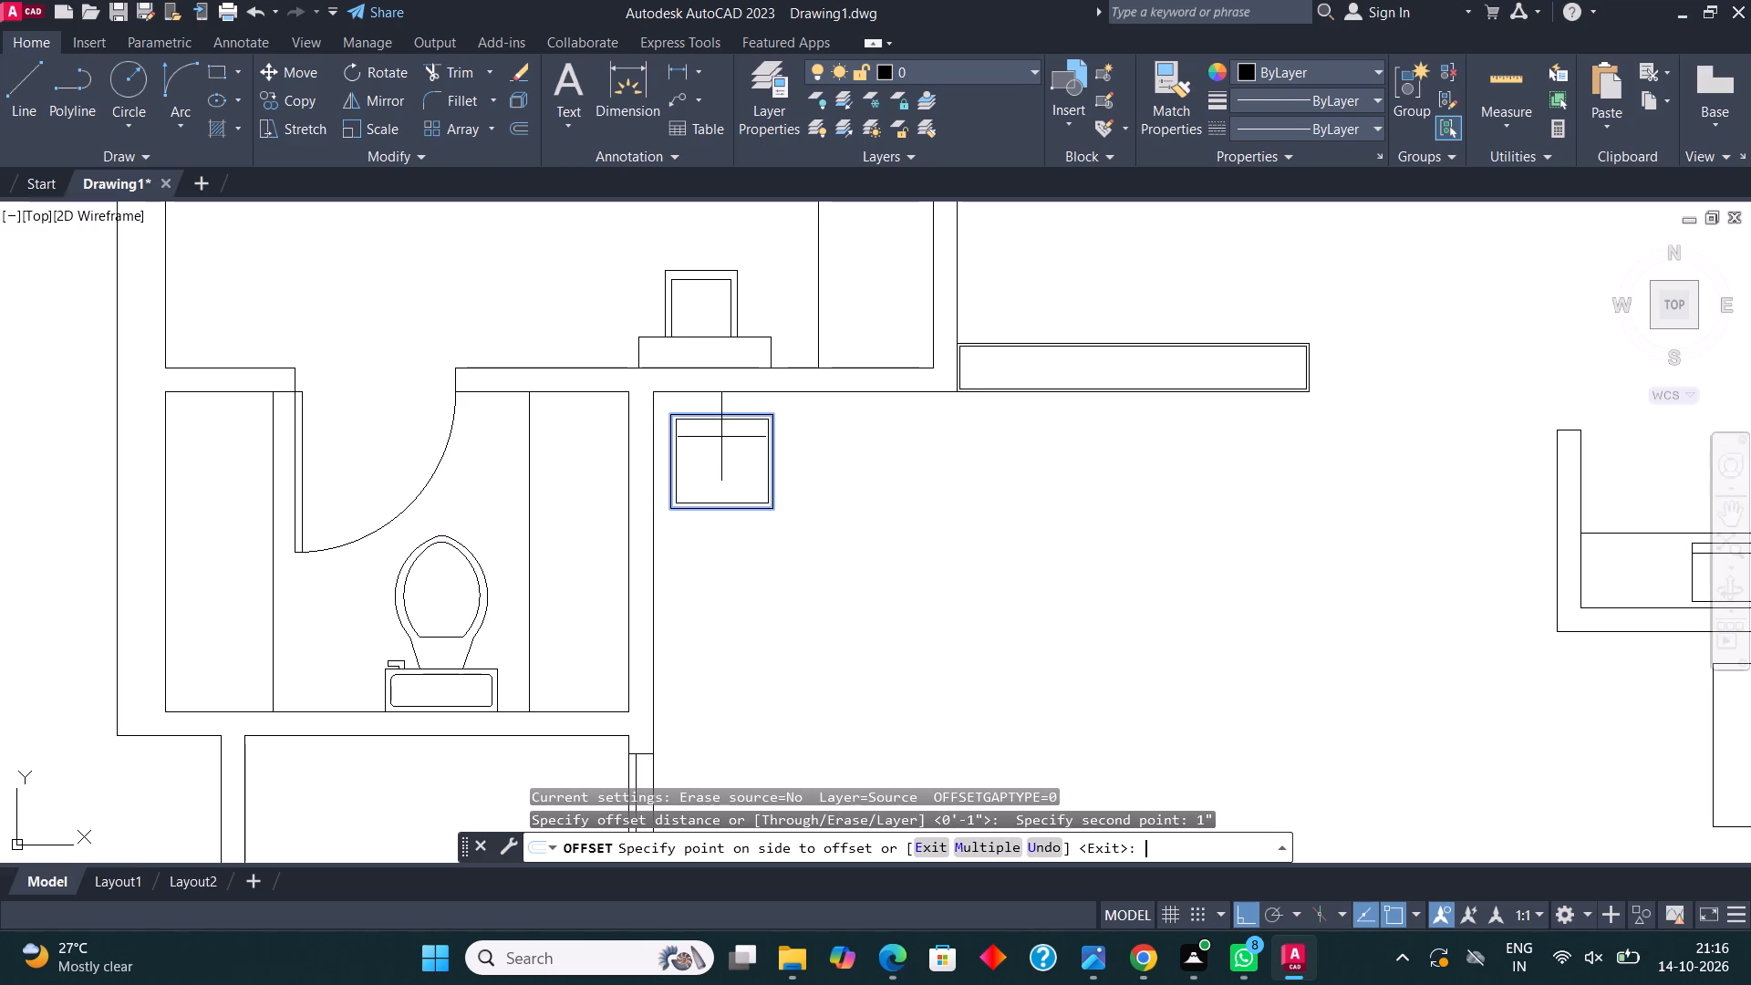
left_click(724, 488)
key("Escape")
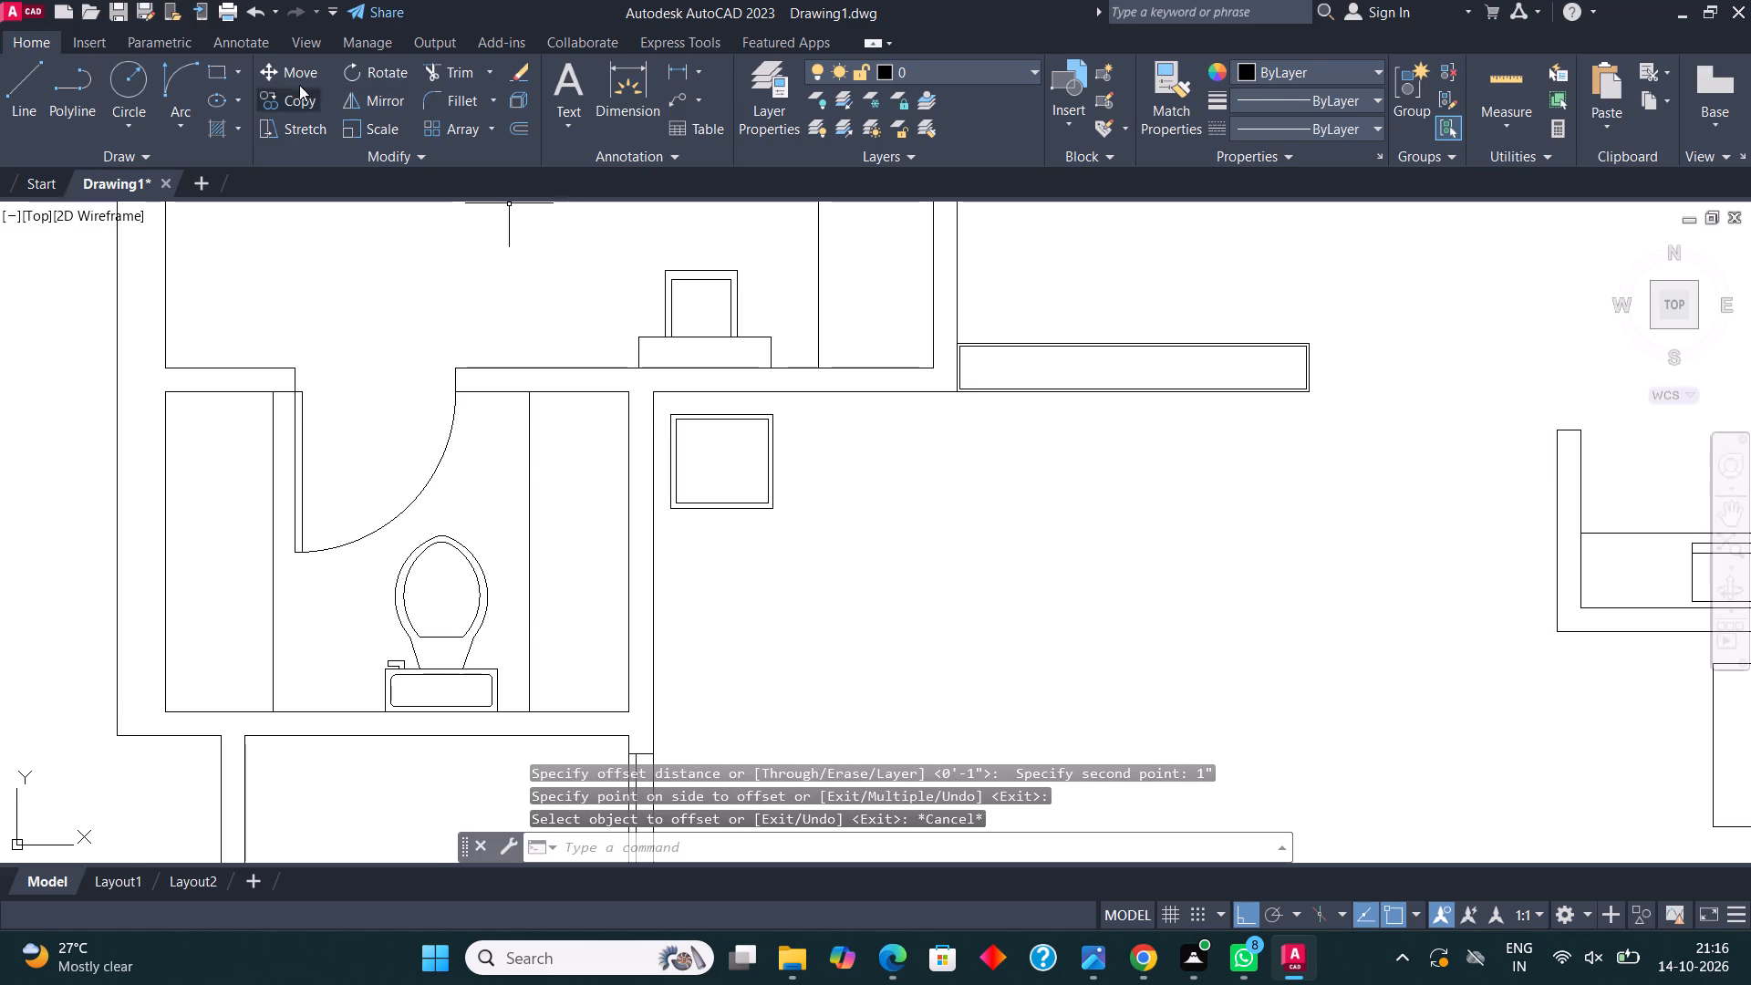
Draw a long horizontal rectangle to the right of the double-outlined square, below the narrow wall unit.
left_click(213, 70)
scroll(585, 420, "down", 1)
scroll(824, 439, "down", 1)
middle_click_drag(815, 432, 792, 433)
scroll(792, 433, "up", 2)
left_click(670, 435)
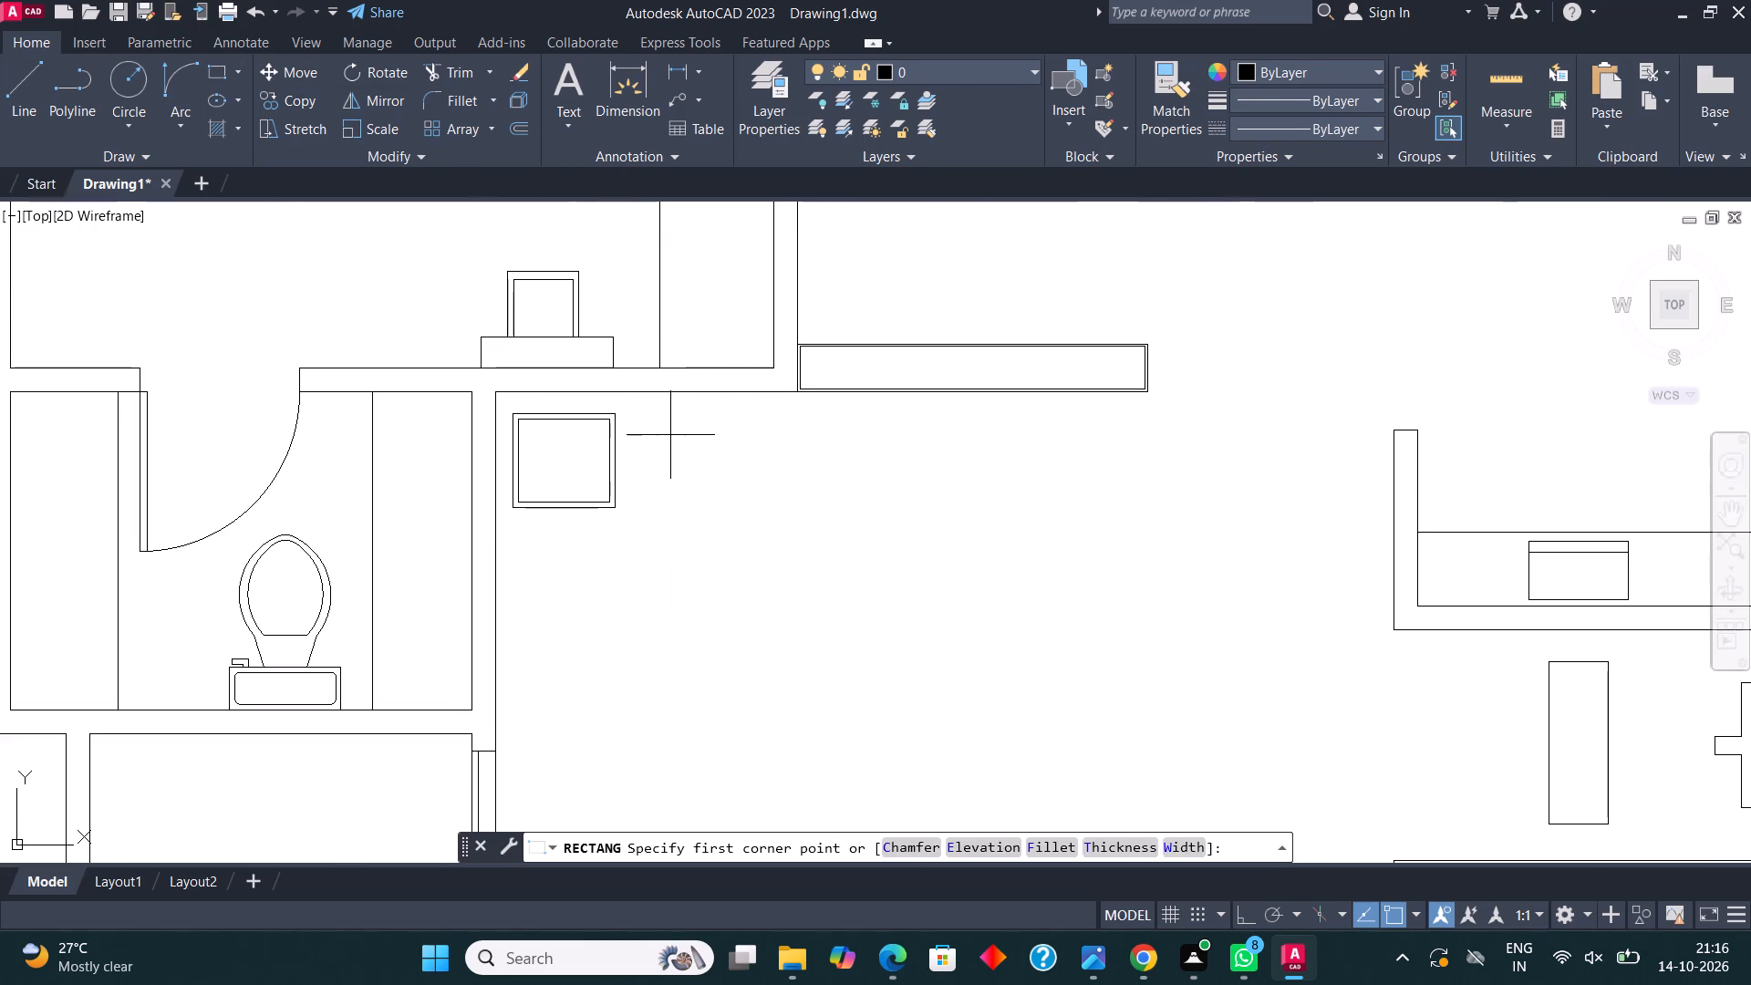
left_click(1010, 532)
Draw connected lines from the long rectangle's lower-left corner, forming the sofa's left arm and the back above it.
left_click(14, 92)
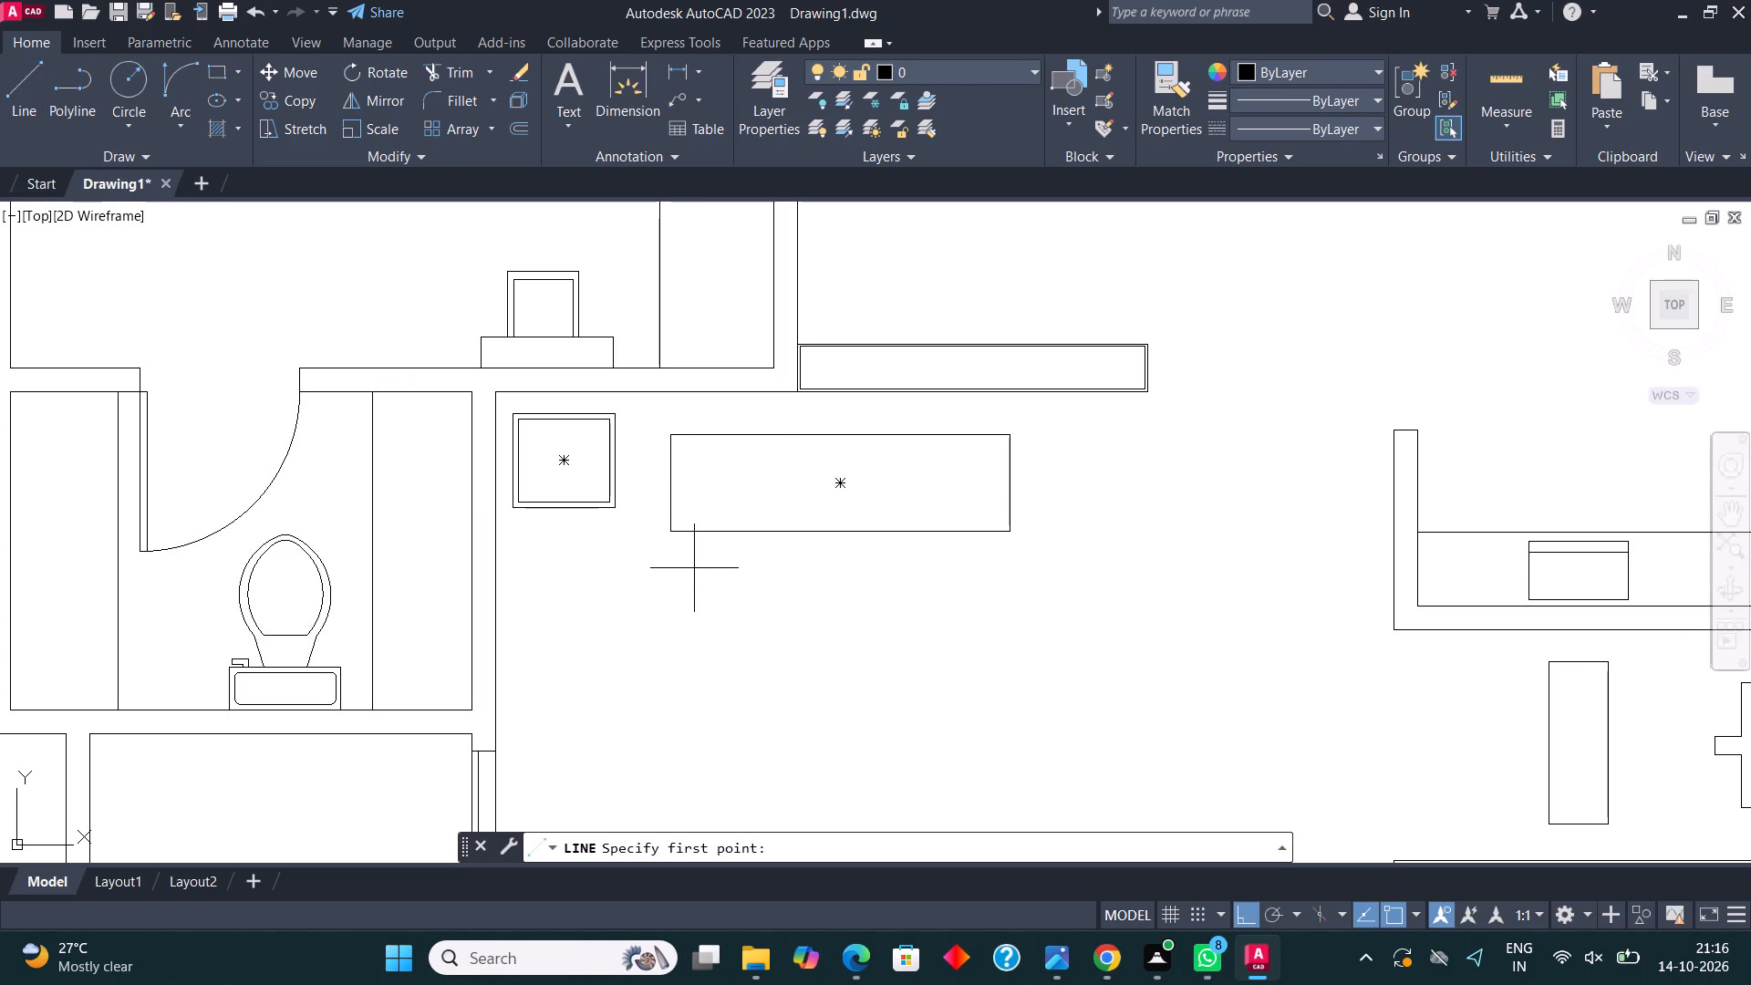
left_click(668, 526)
left_click(650, 523)
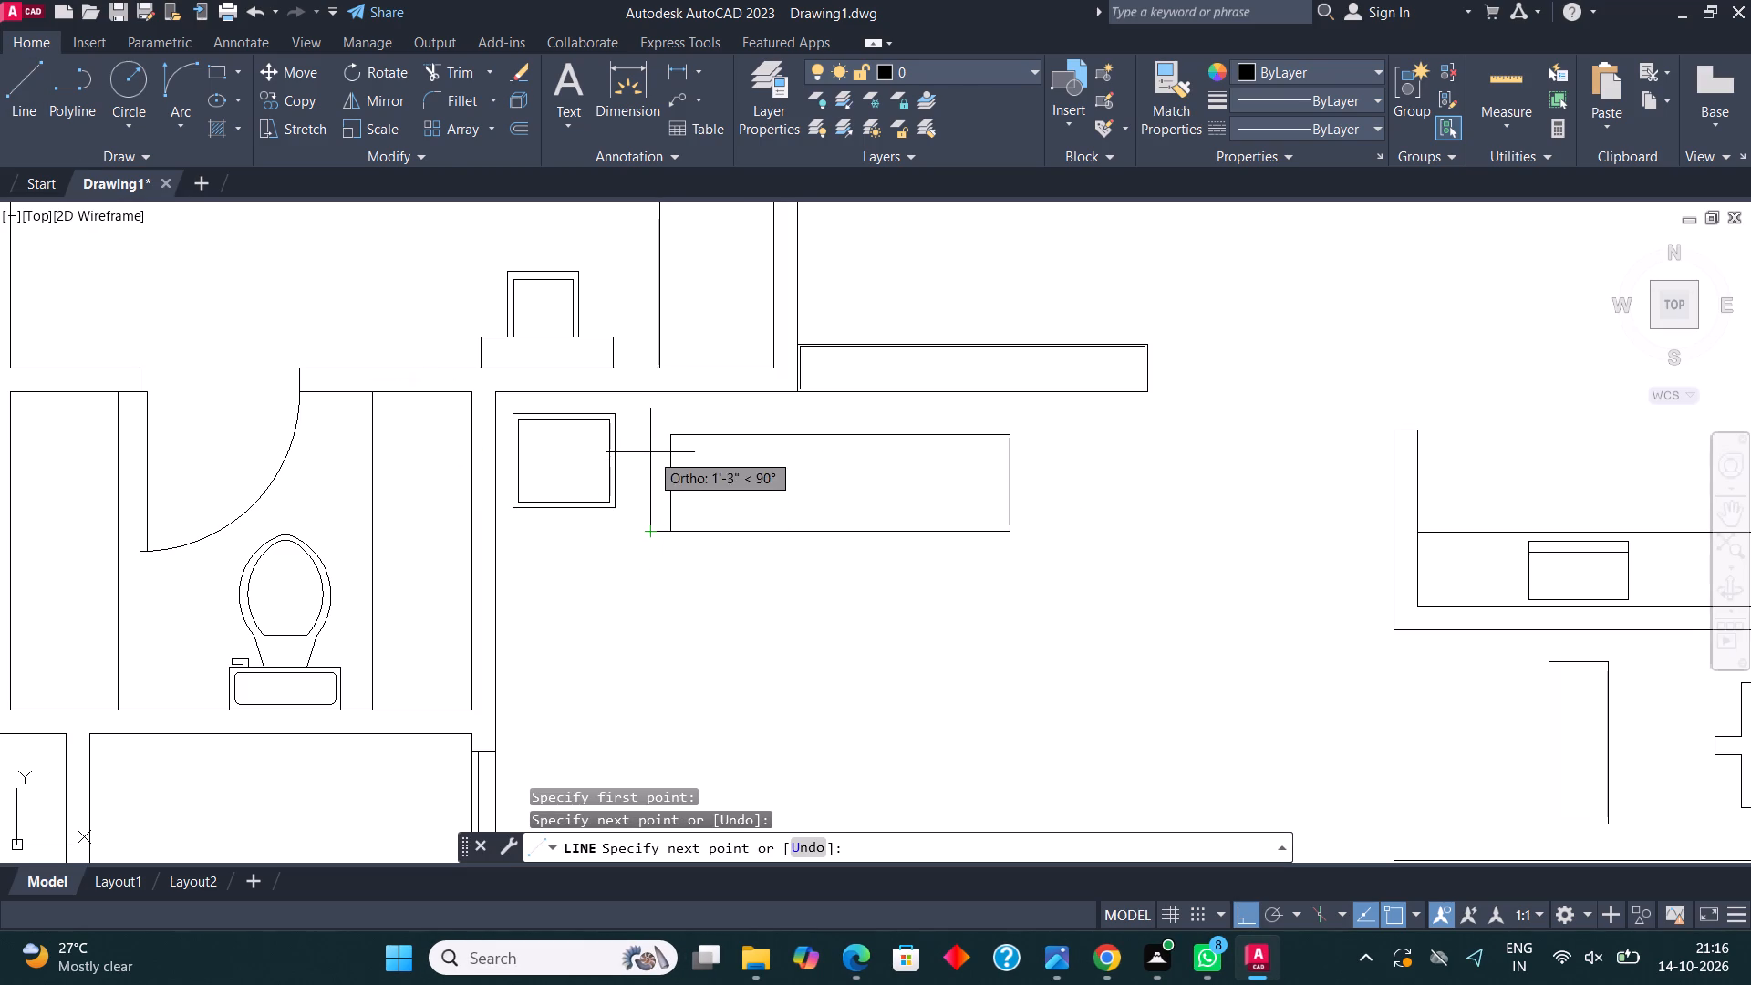
left_click(656, 414)
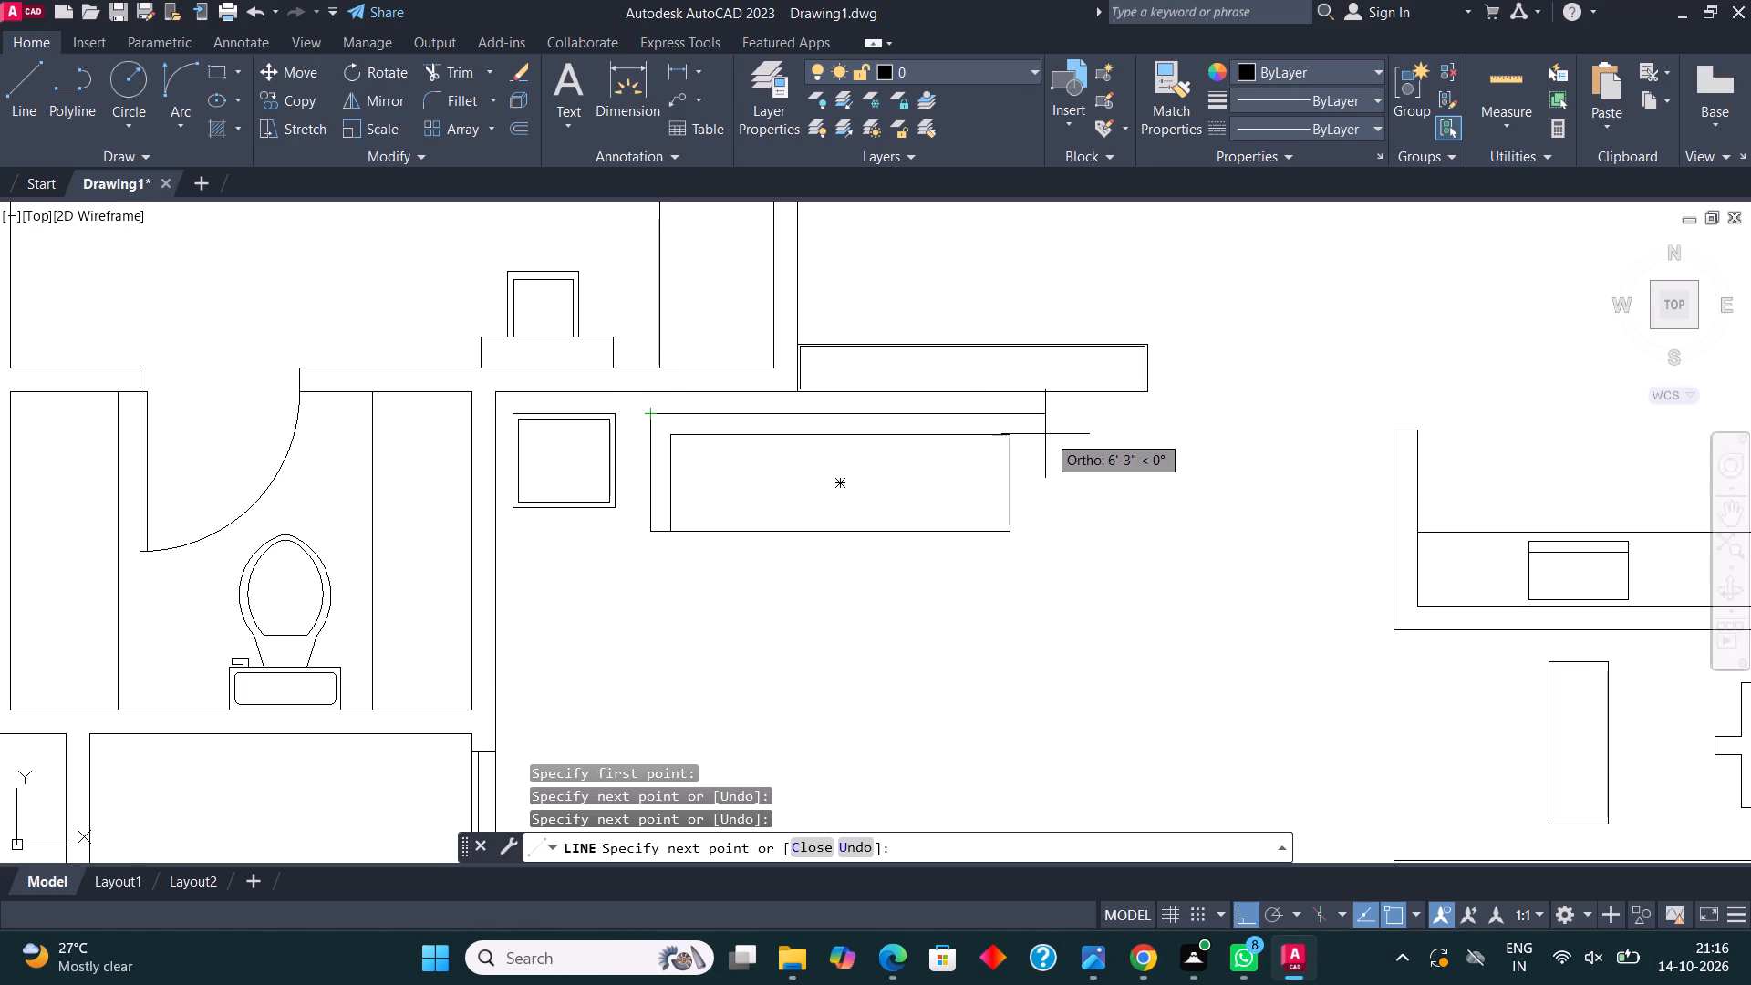
left_click(1028, 430)
key("Escape")
Draw the sofa's right arm with lines from the rectangle's lower-right corner, its outer edge about 1'-10" long up to the back.
left_click(19, 101)
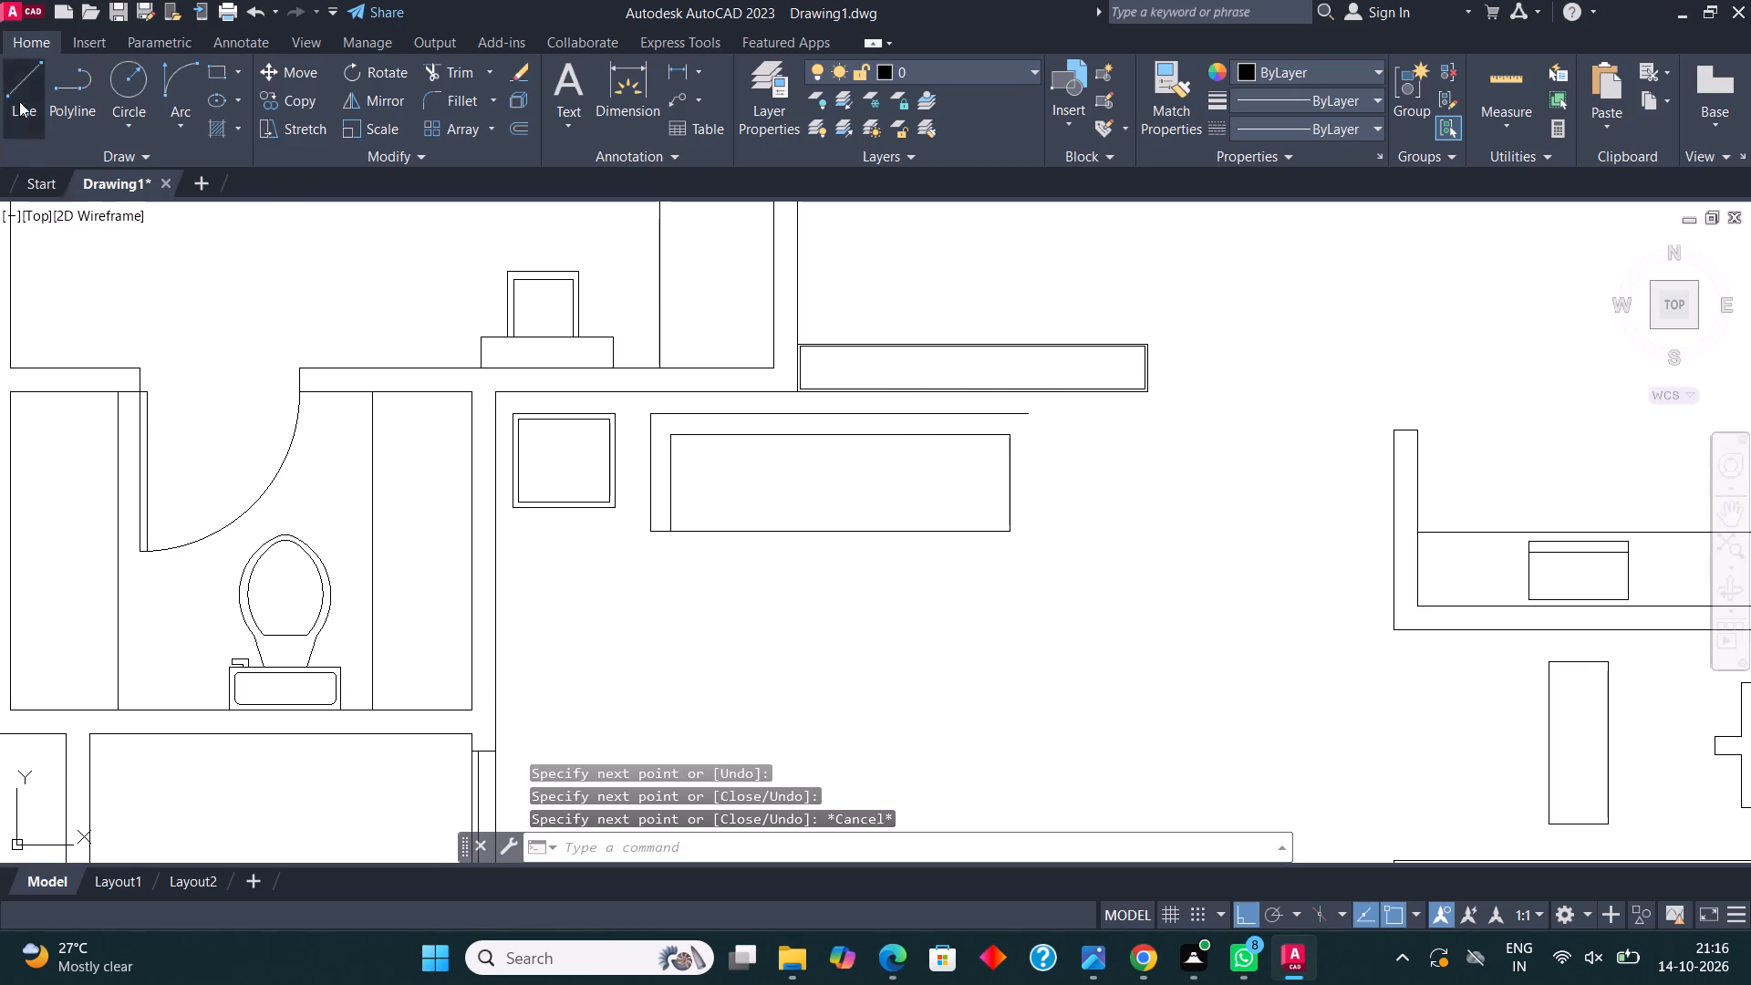
left_click(1007, 535)
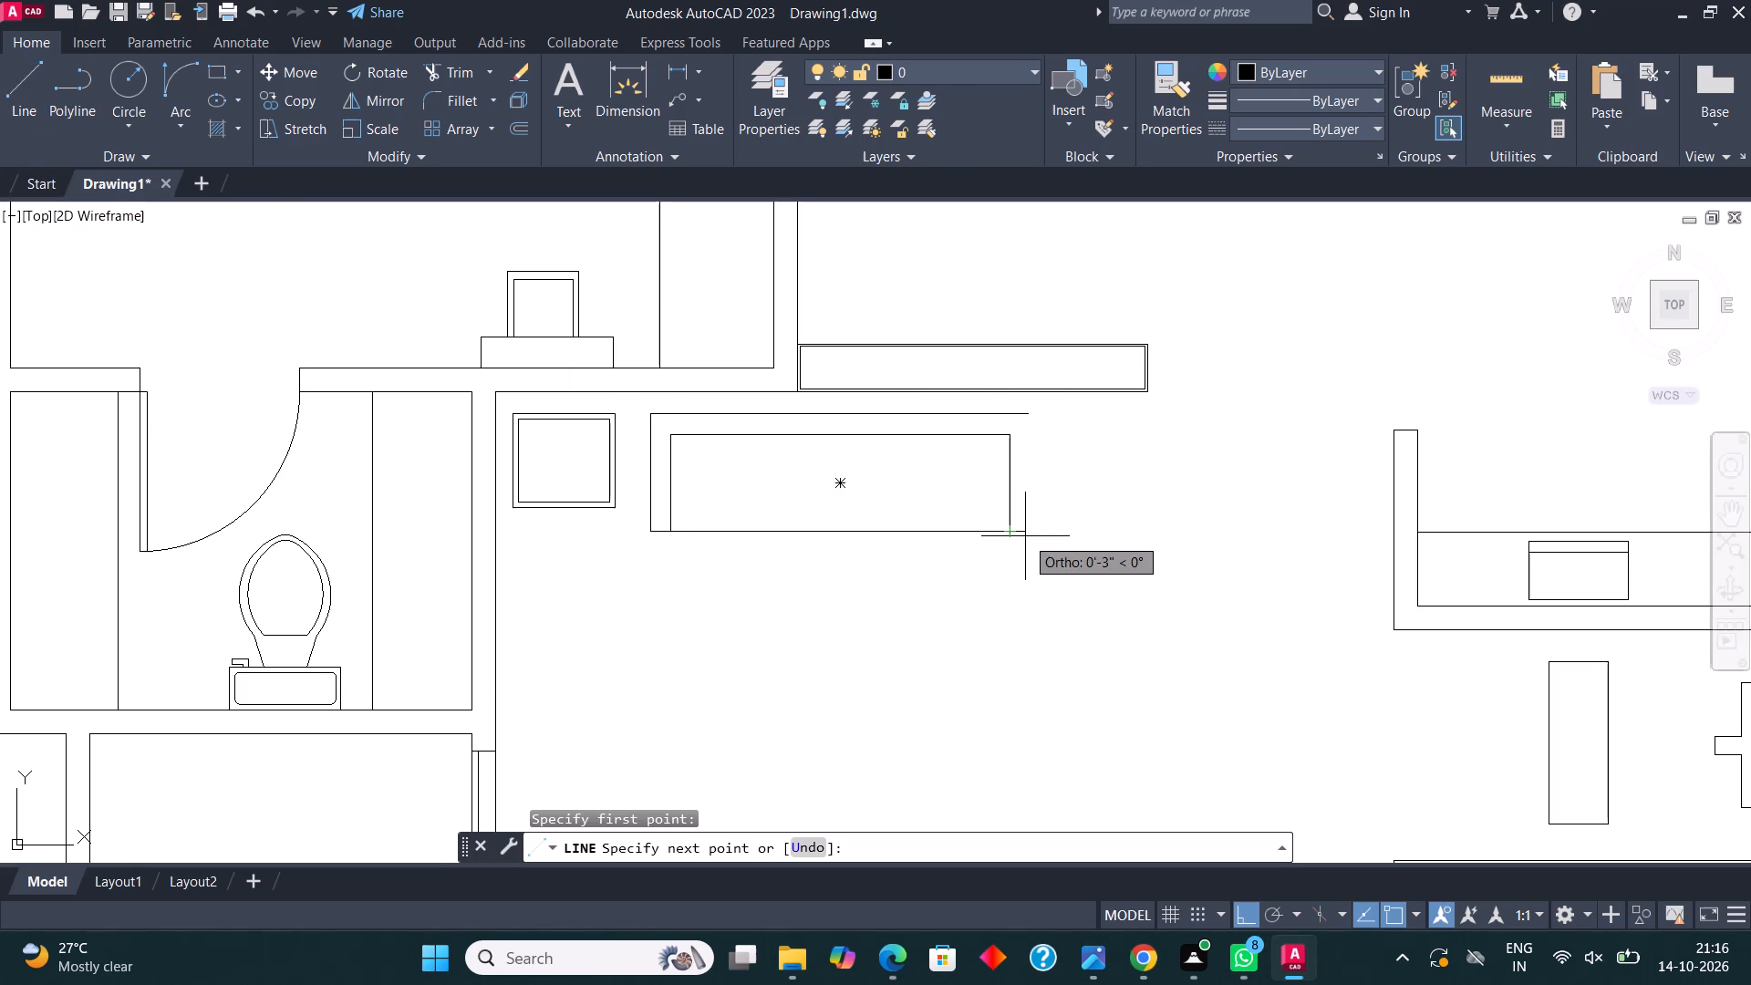
left_click(1032, 538)
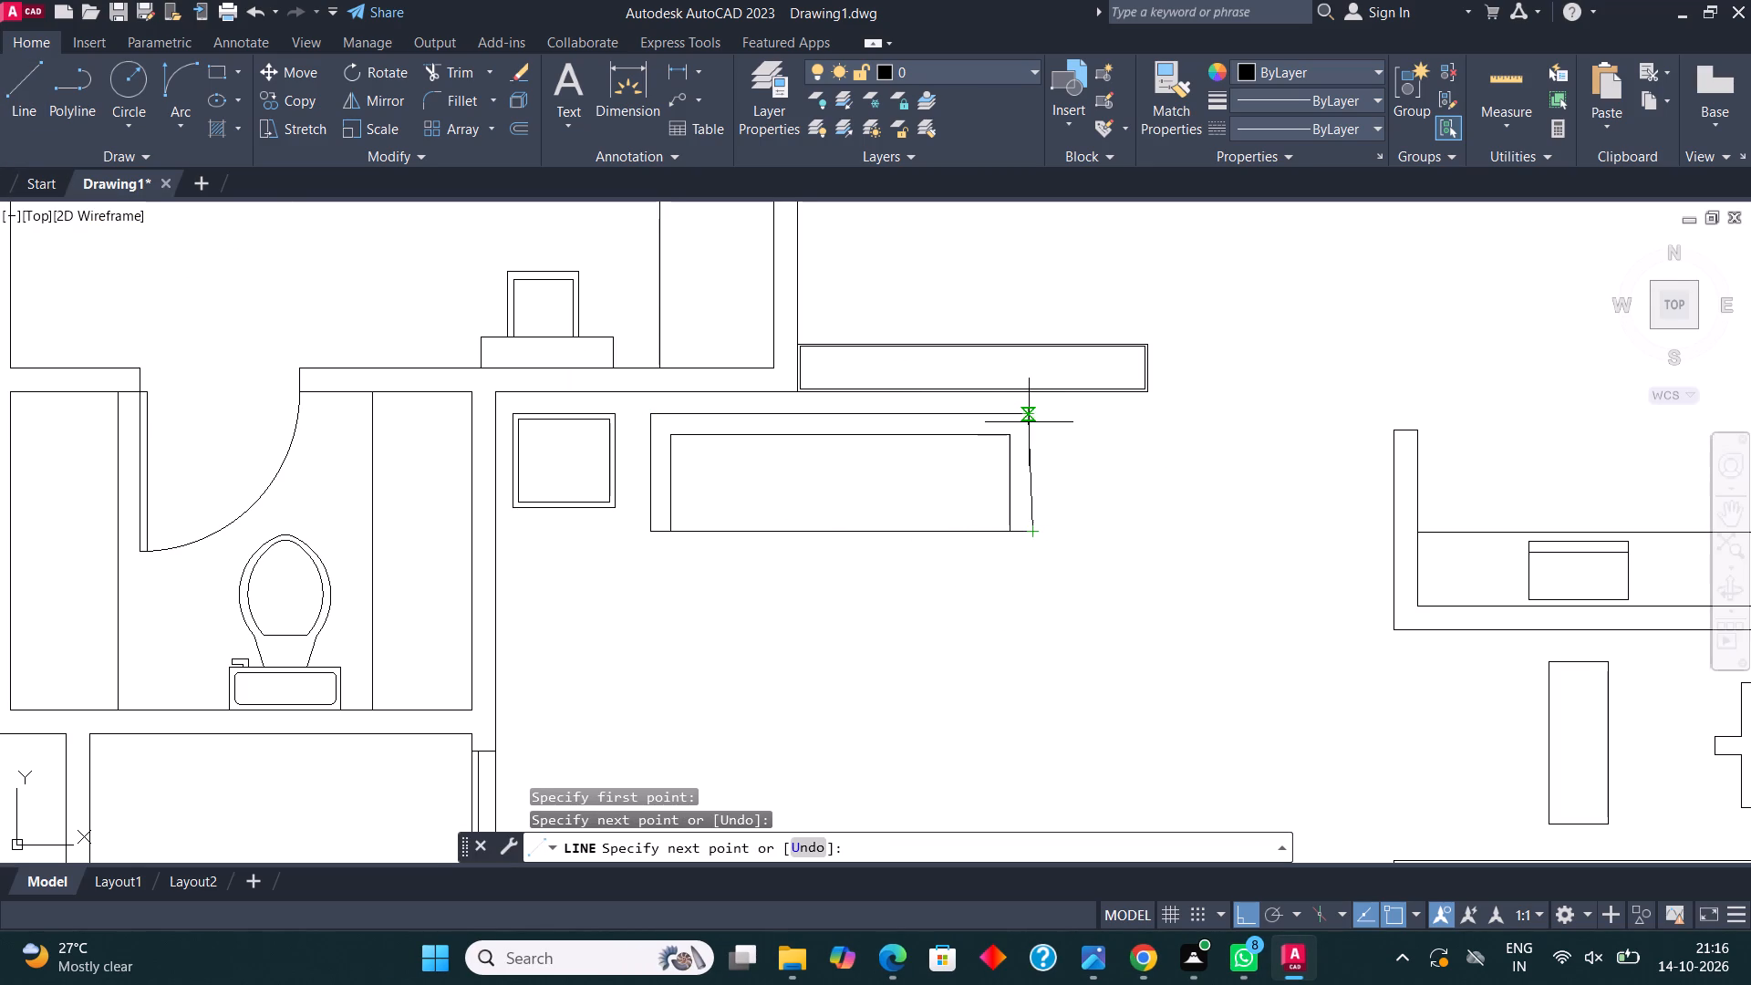
left_click(1029, 422)
key("ctrl+z")
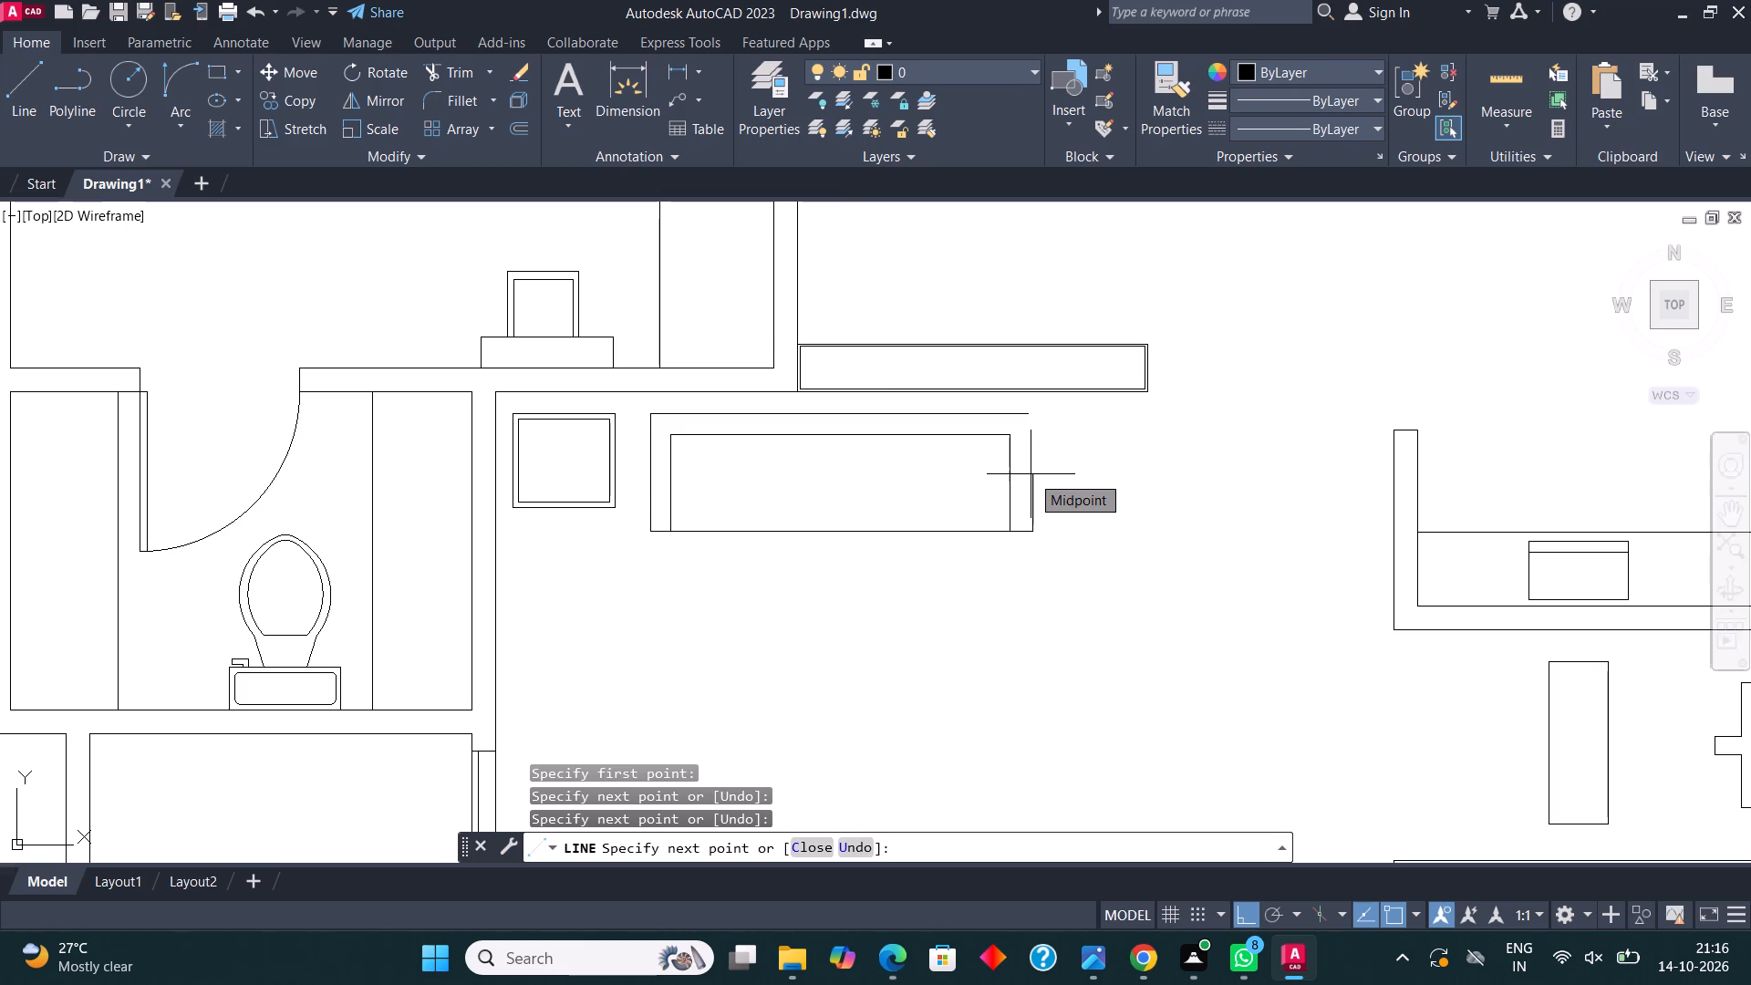
scroll(1039, 419, "up", 2)
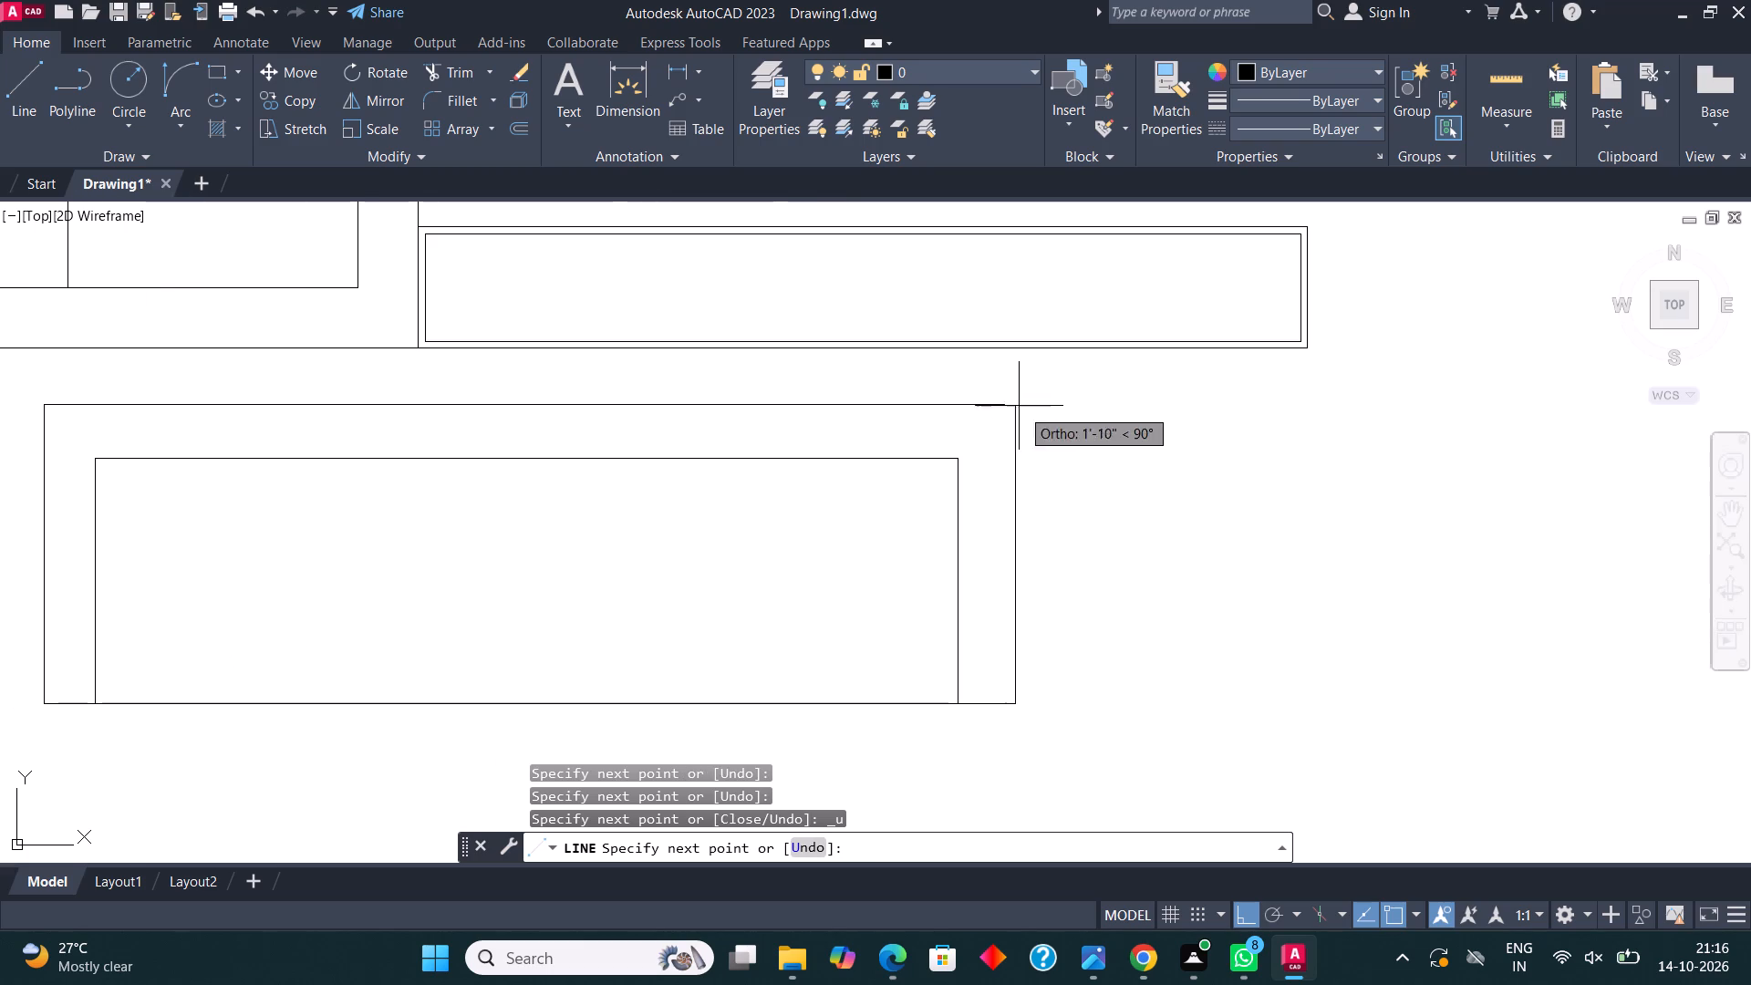
left_click(1010, 400)
key("Escape")
Fillet the sofa's back line and right arm line so they meet at a closed corner.
scroll(1067, 463, "down", 2)
scroll(1066, 472, "up", 1)
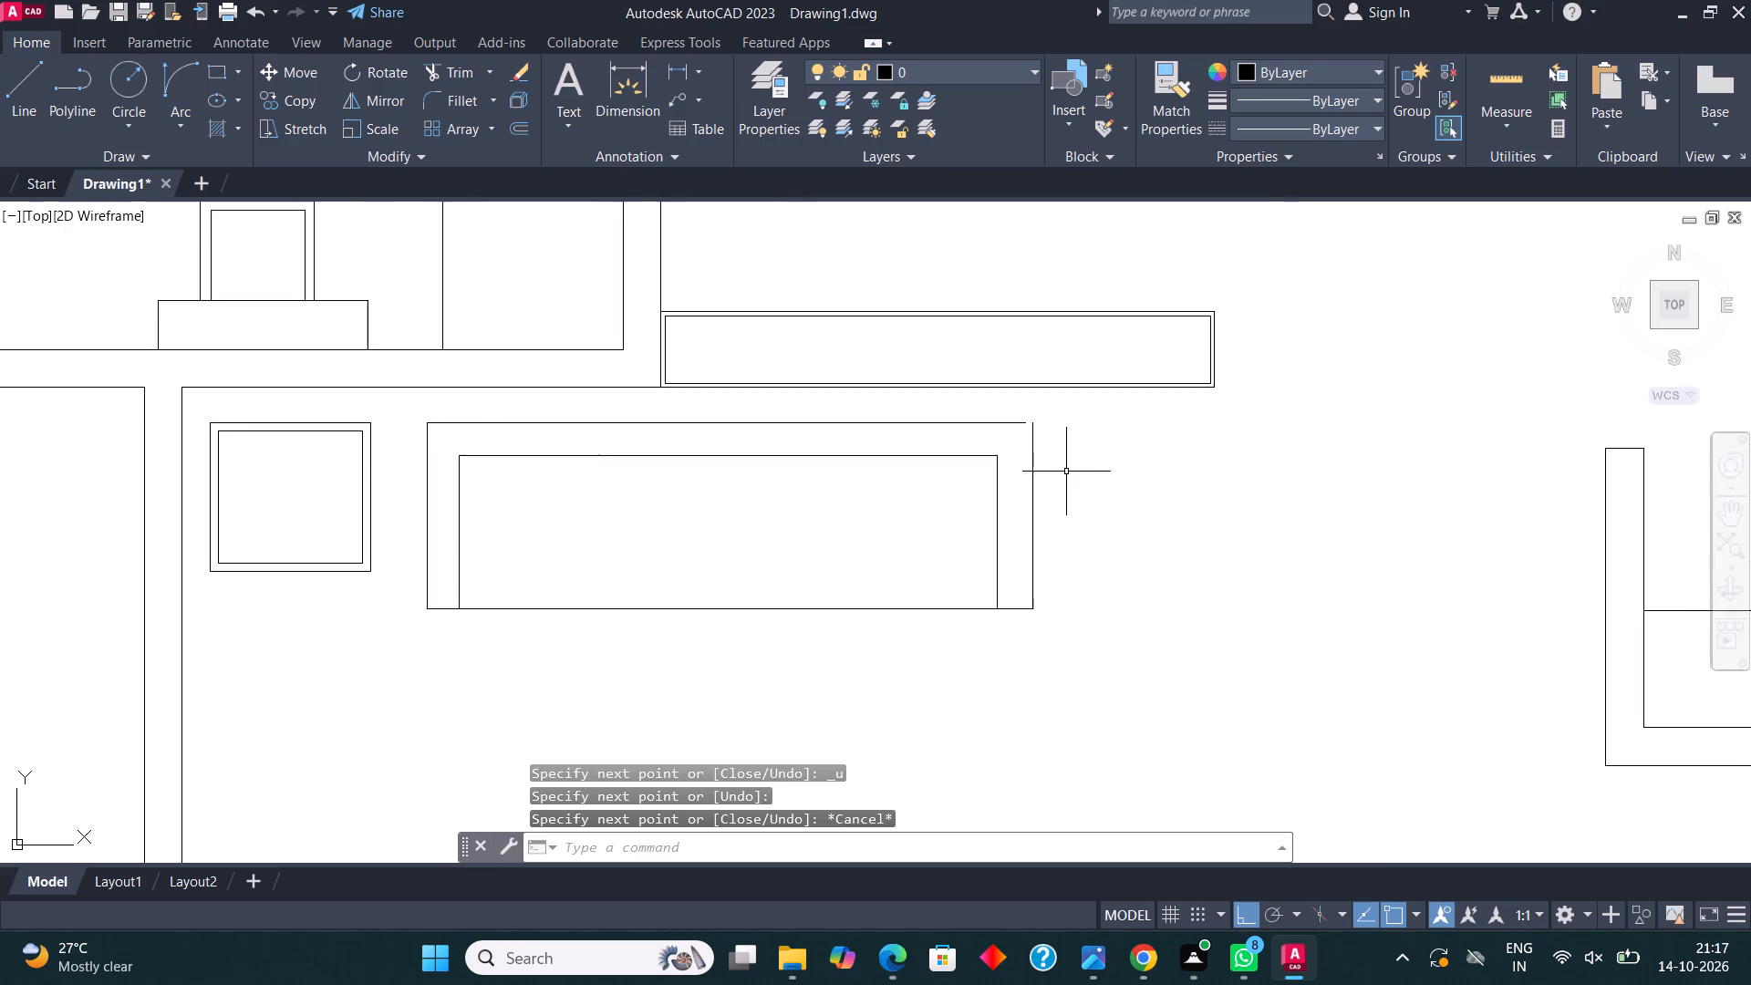
scroll(1066, 472, "up", 1)
left_click(451, 101)
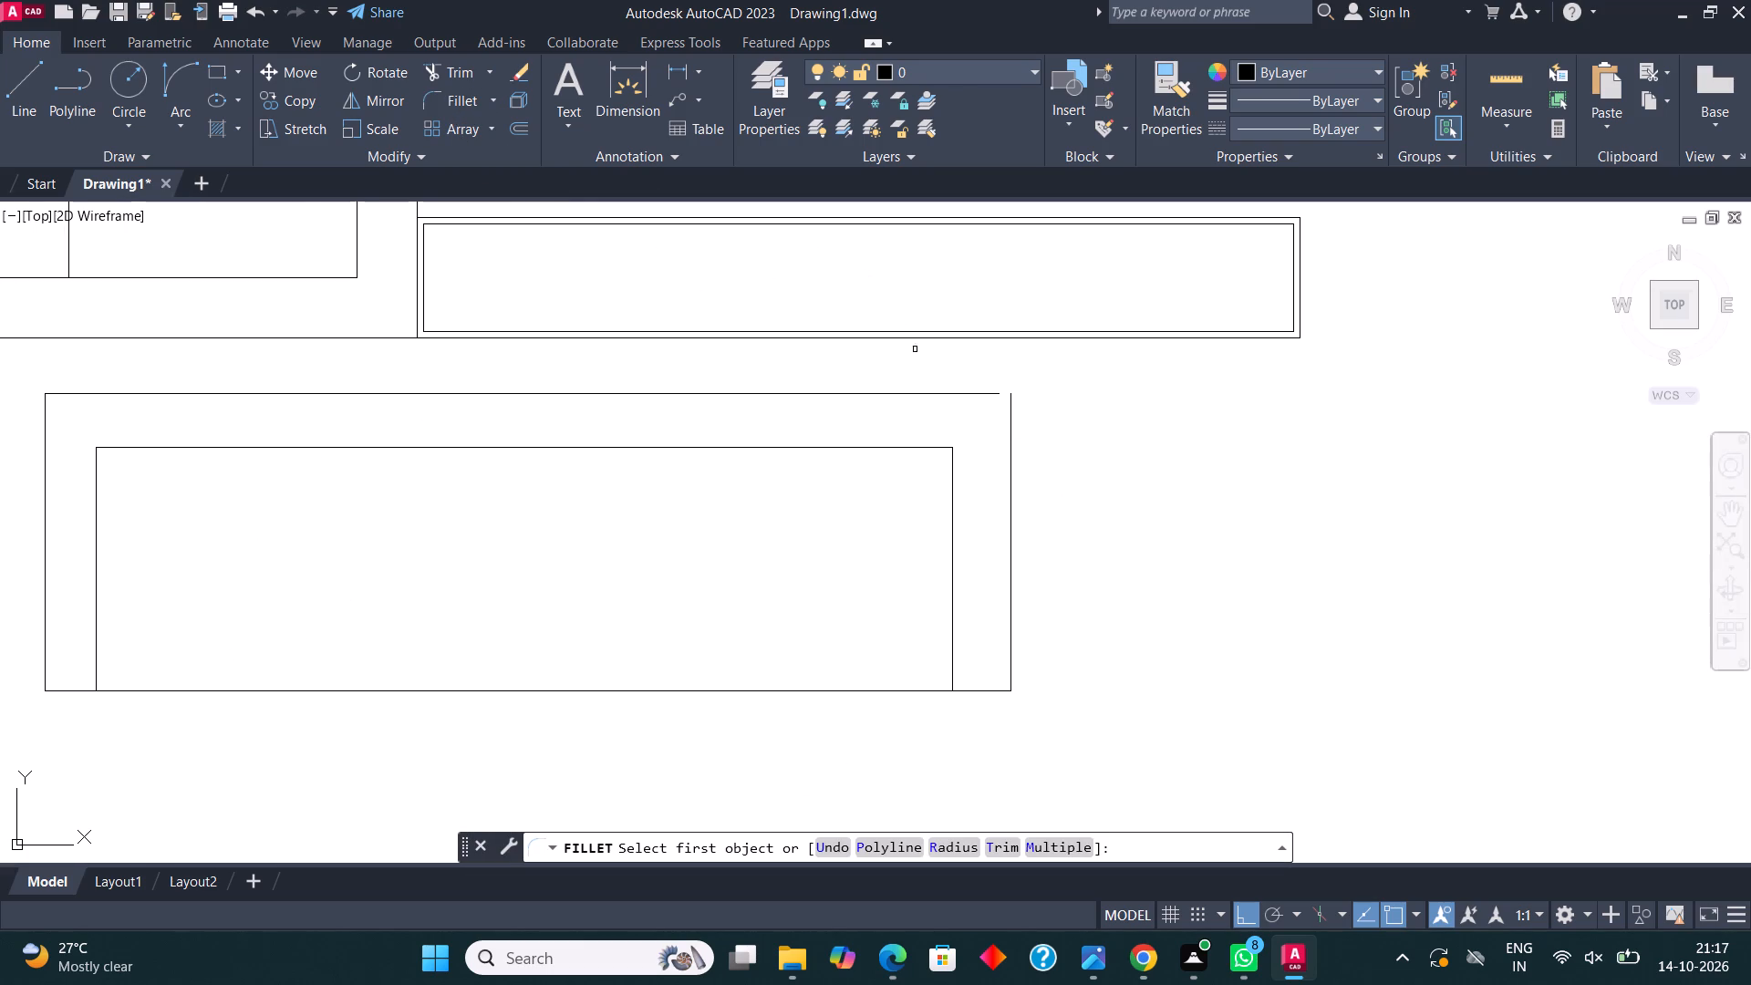
left_click(948, 389)
left_click(957, 396)
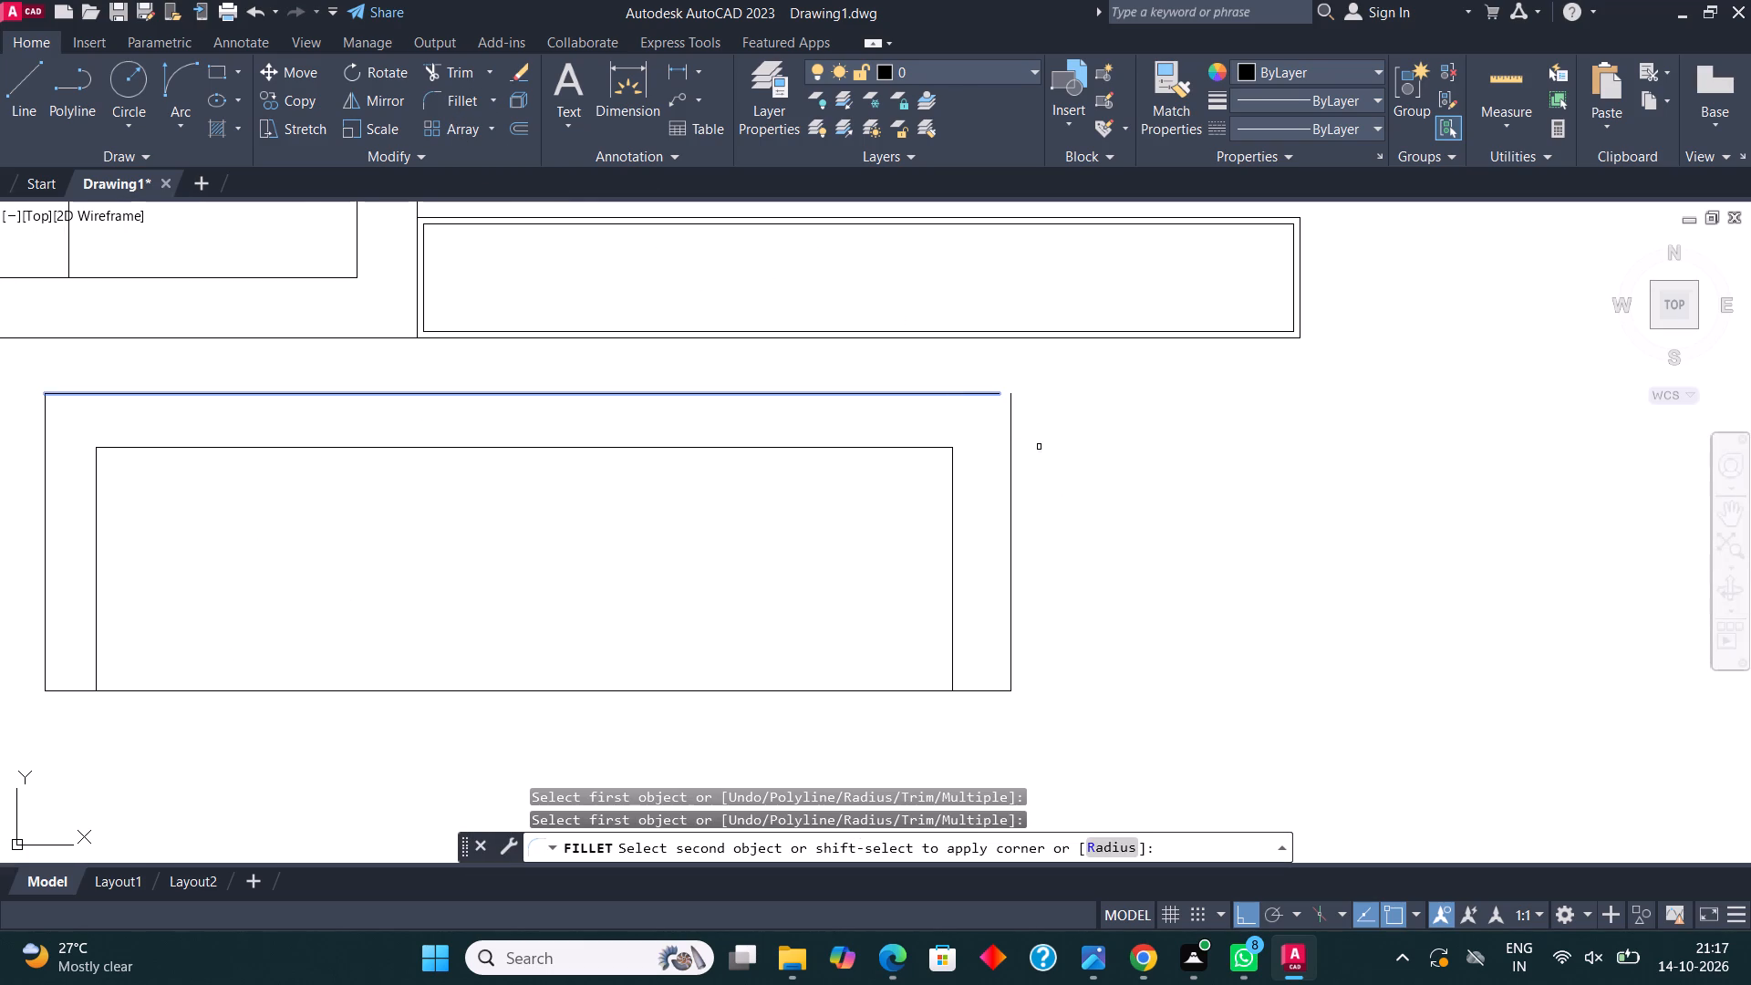
left_click(1008, 431)
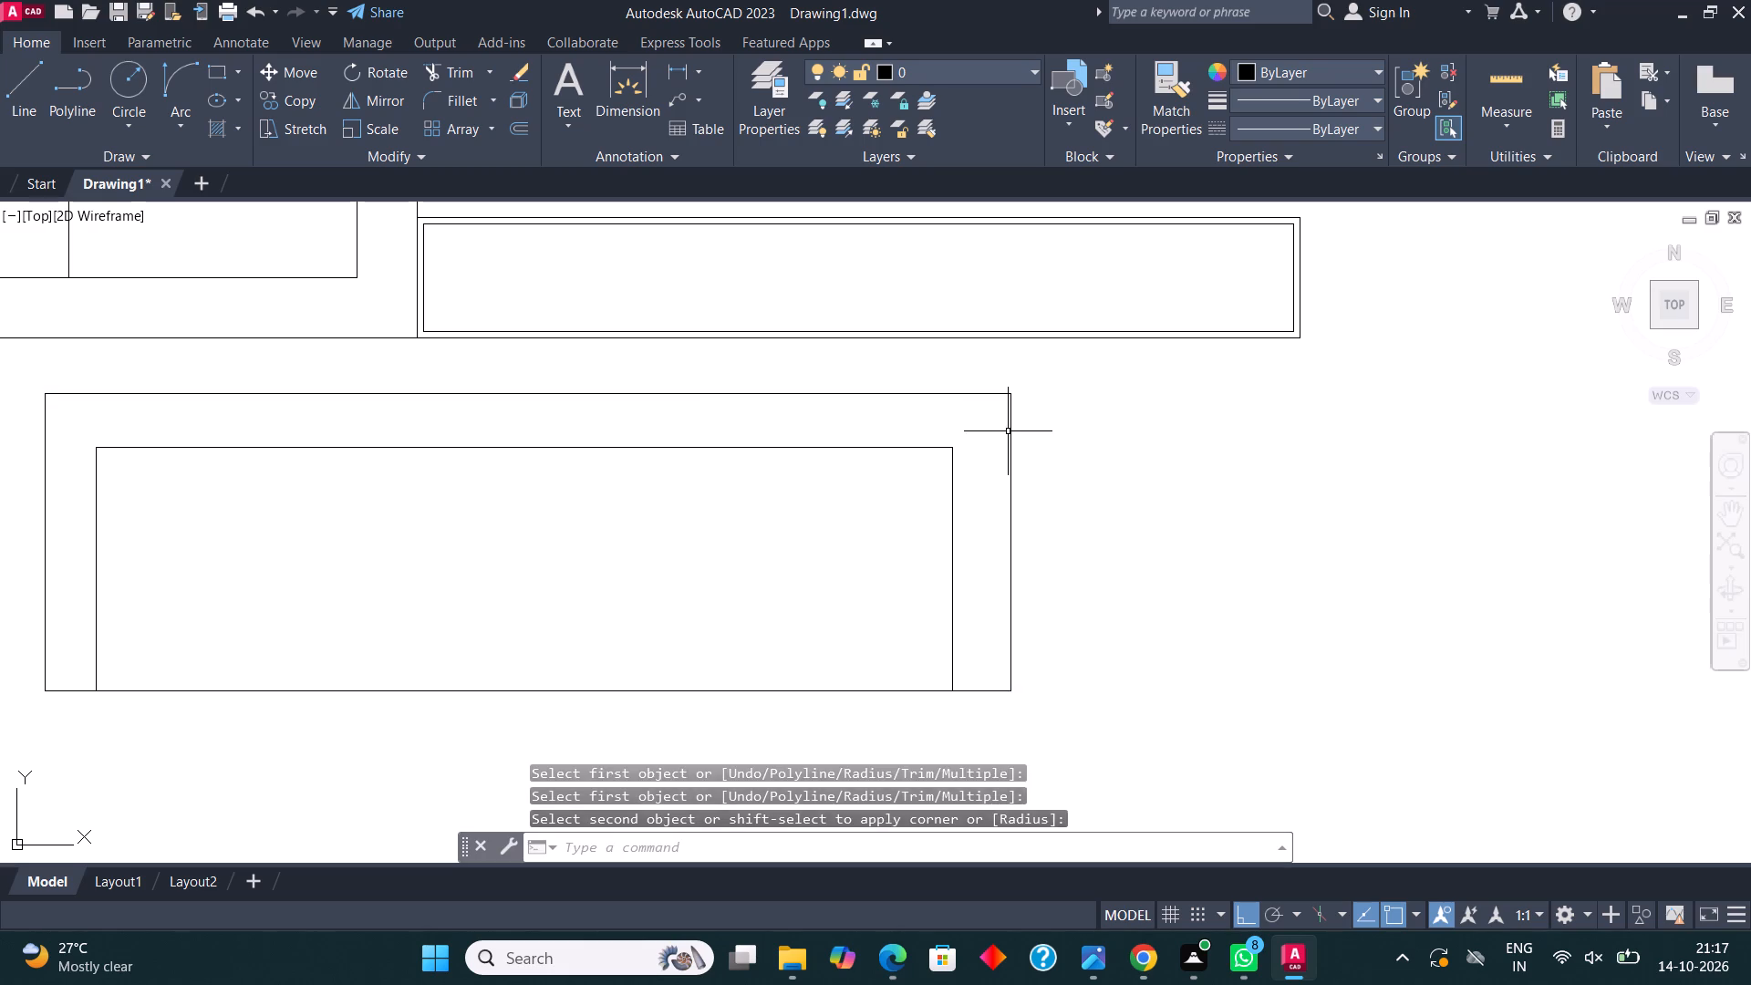
Draw a vertical seat divider across the sofa's inner rectangle, about a third of the way from its left end.
scroll(1008, 431, "down", 2)
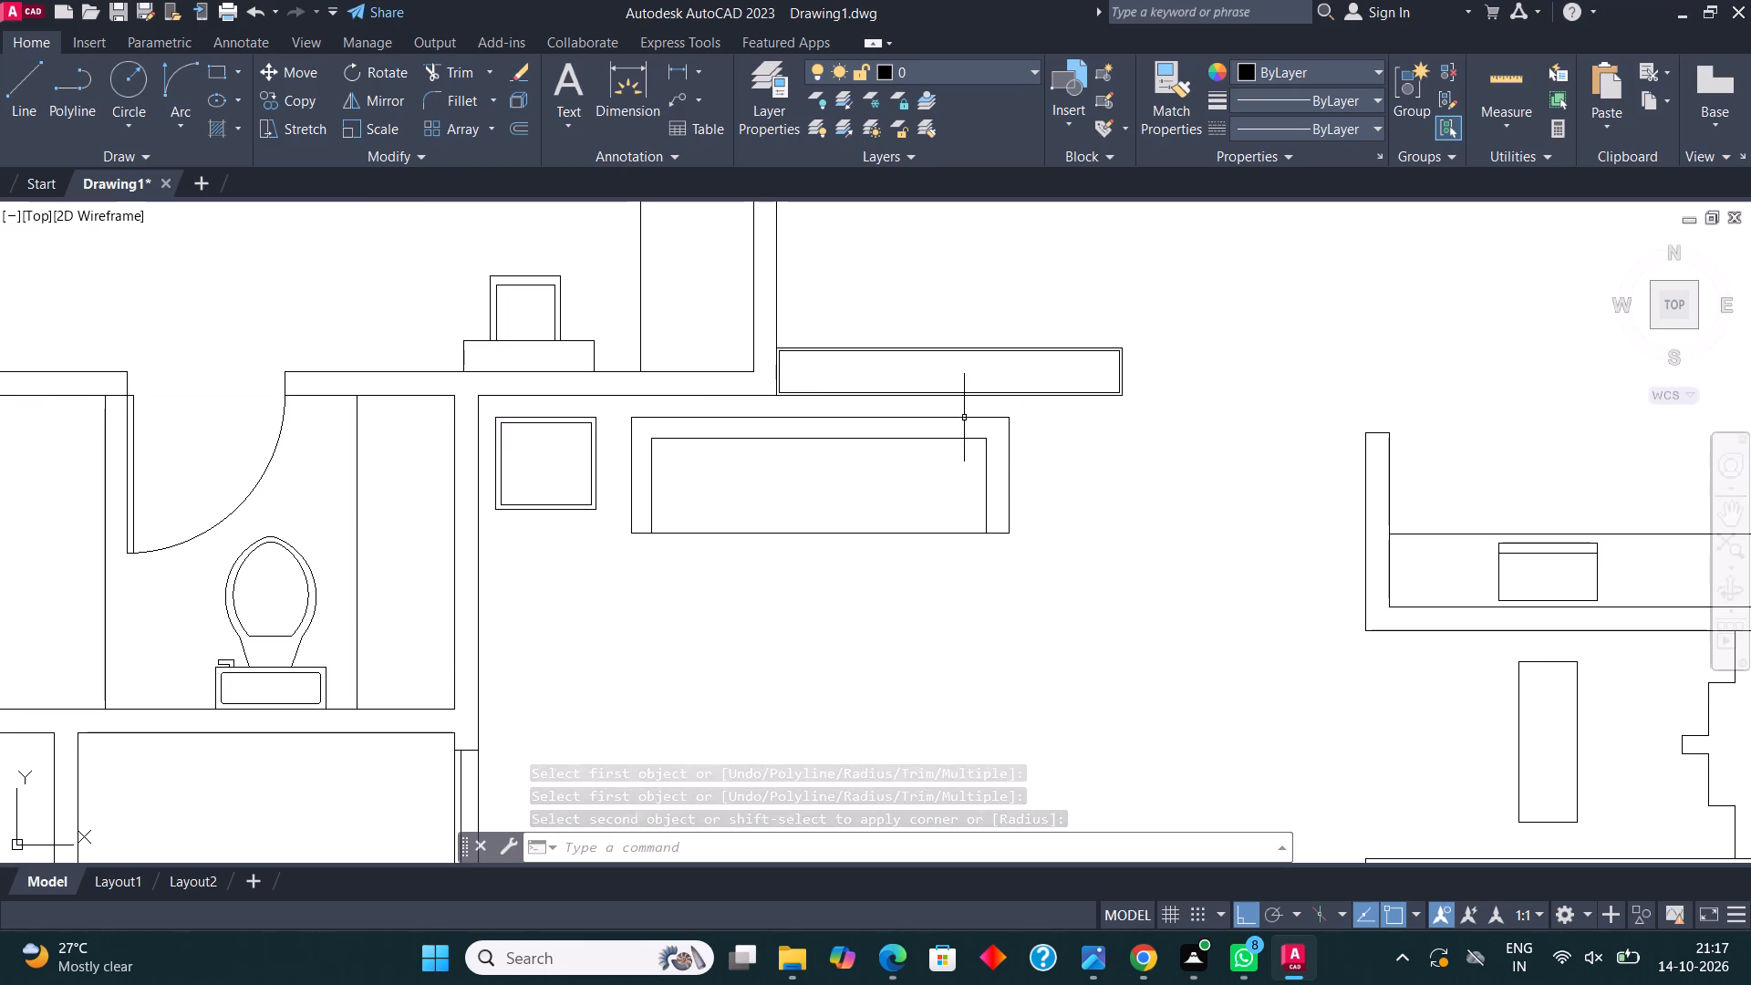
scroll(958, 457, "up", 1)
middle_click_drag(956, 457, 939, 477)
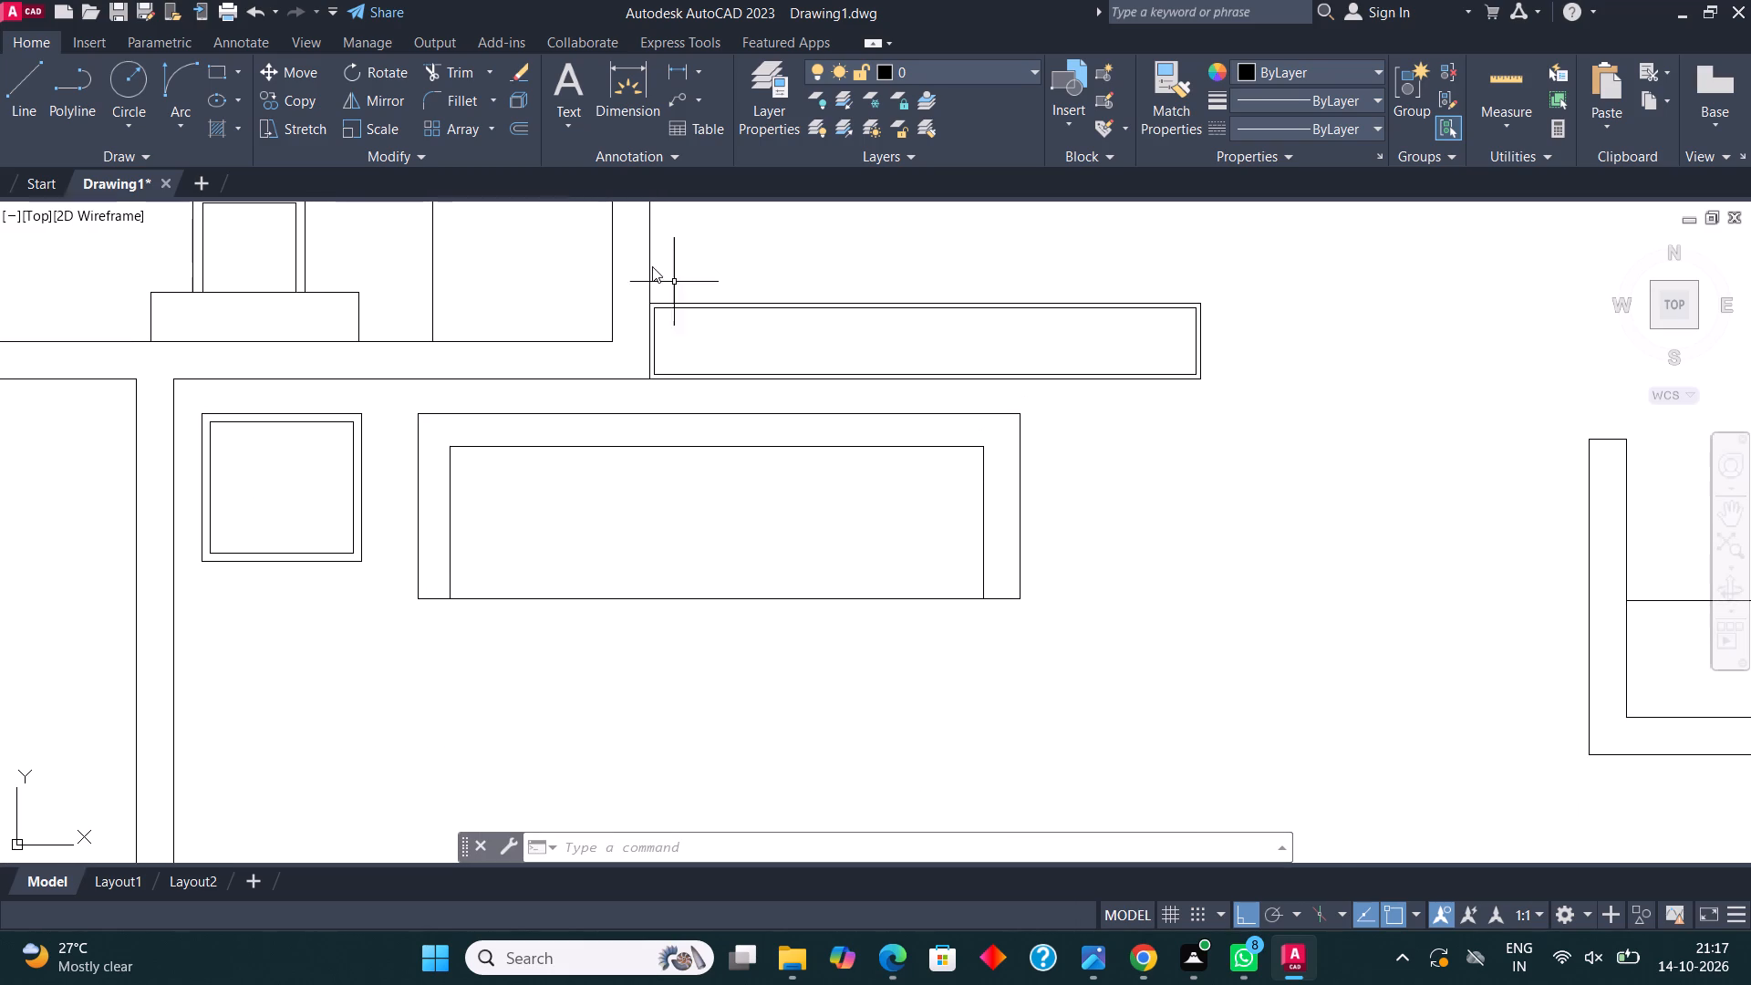
left_click(15, 81)
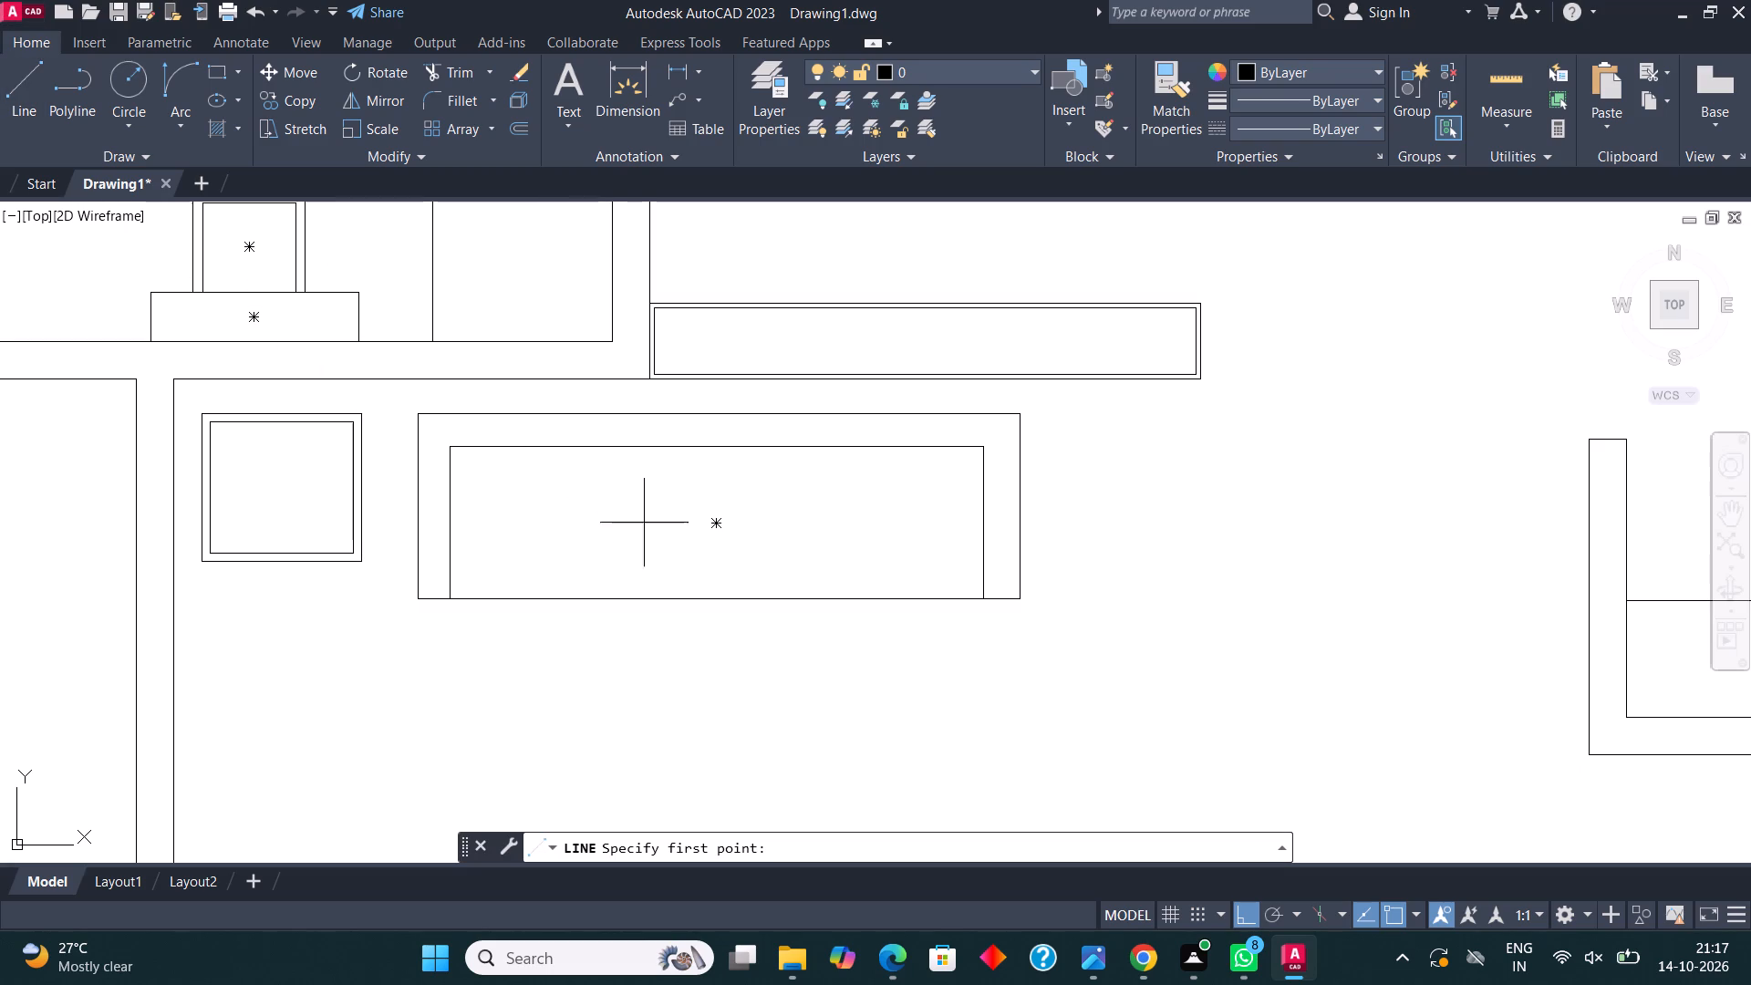
left_click(608, 599)
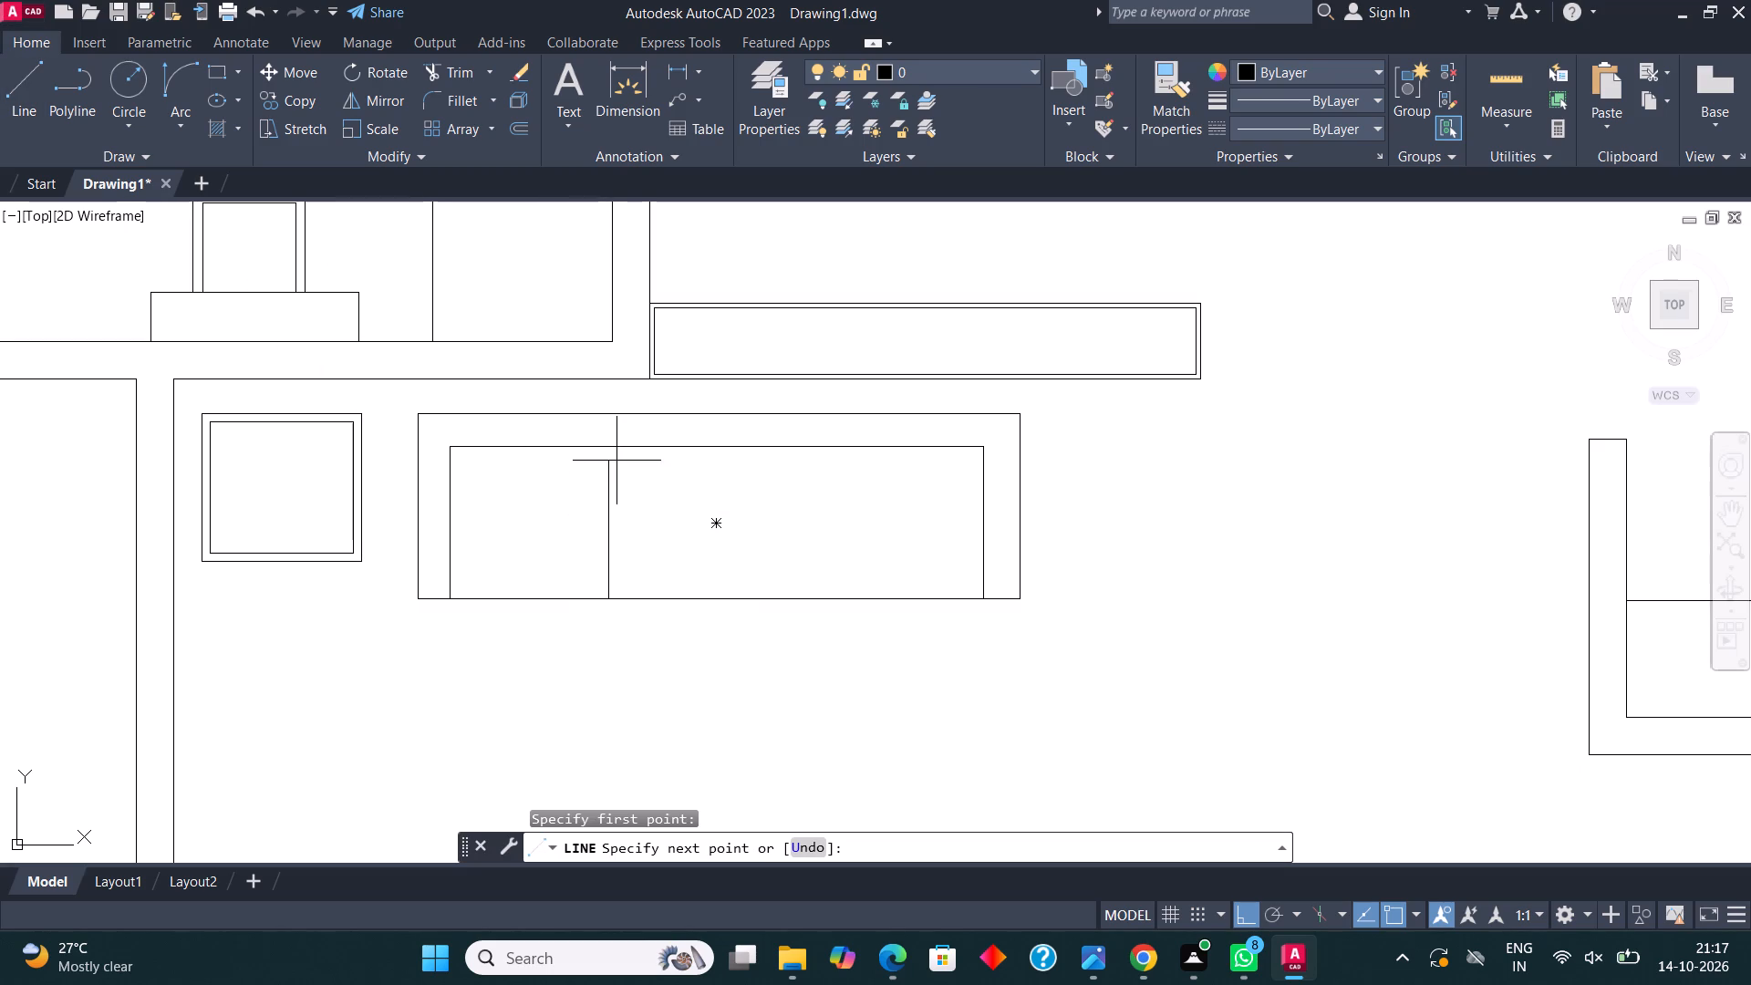
left_click(615, 452)
key("Escape")
Copy the seat divider to the right to split the sofa into three seats.
left_click(608, 481)
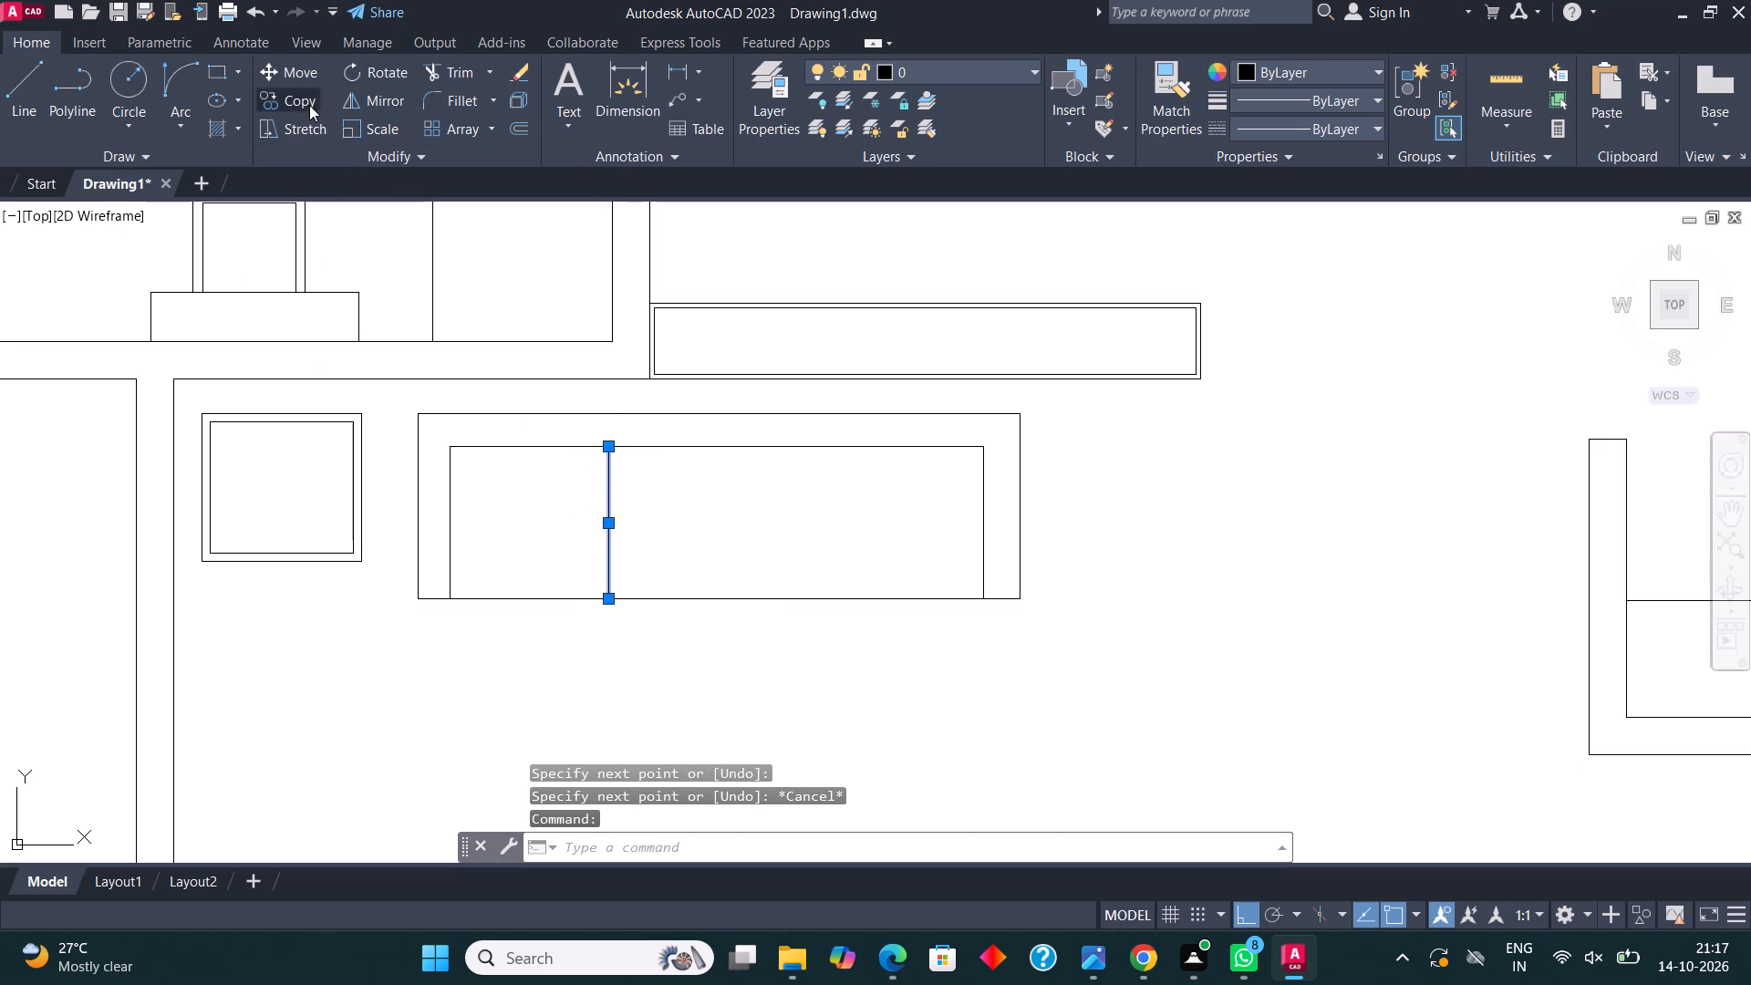
left_click(309, 105)
left_click(606, 591)
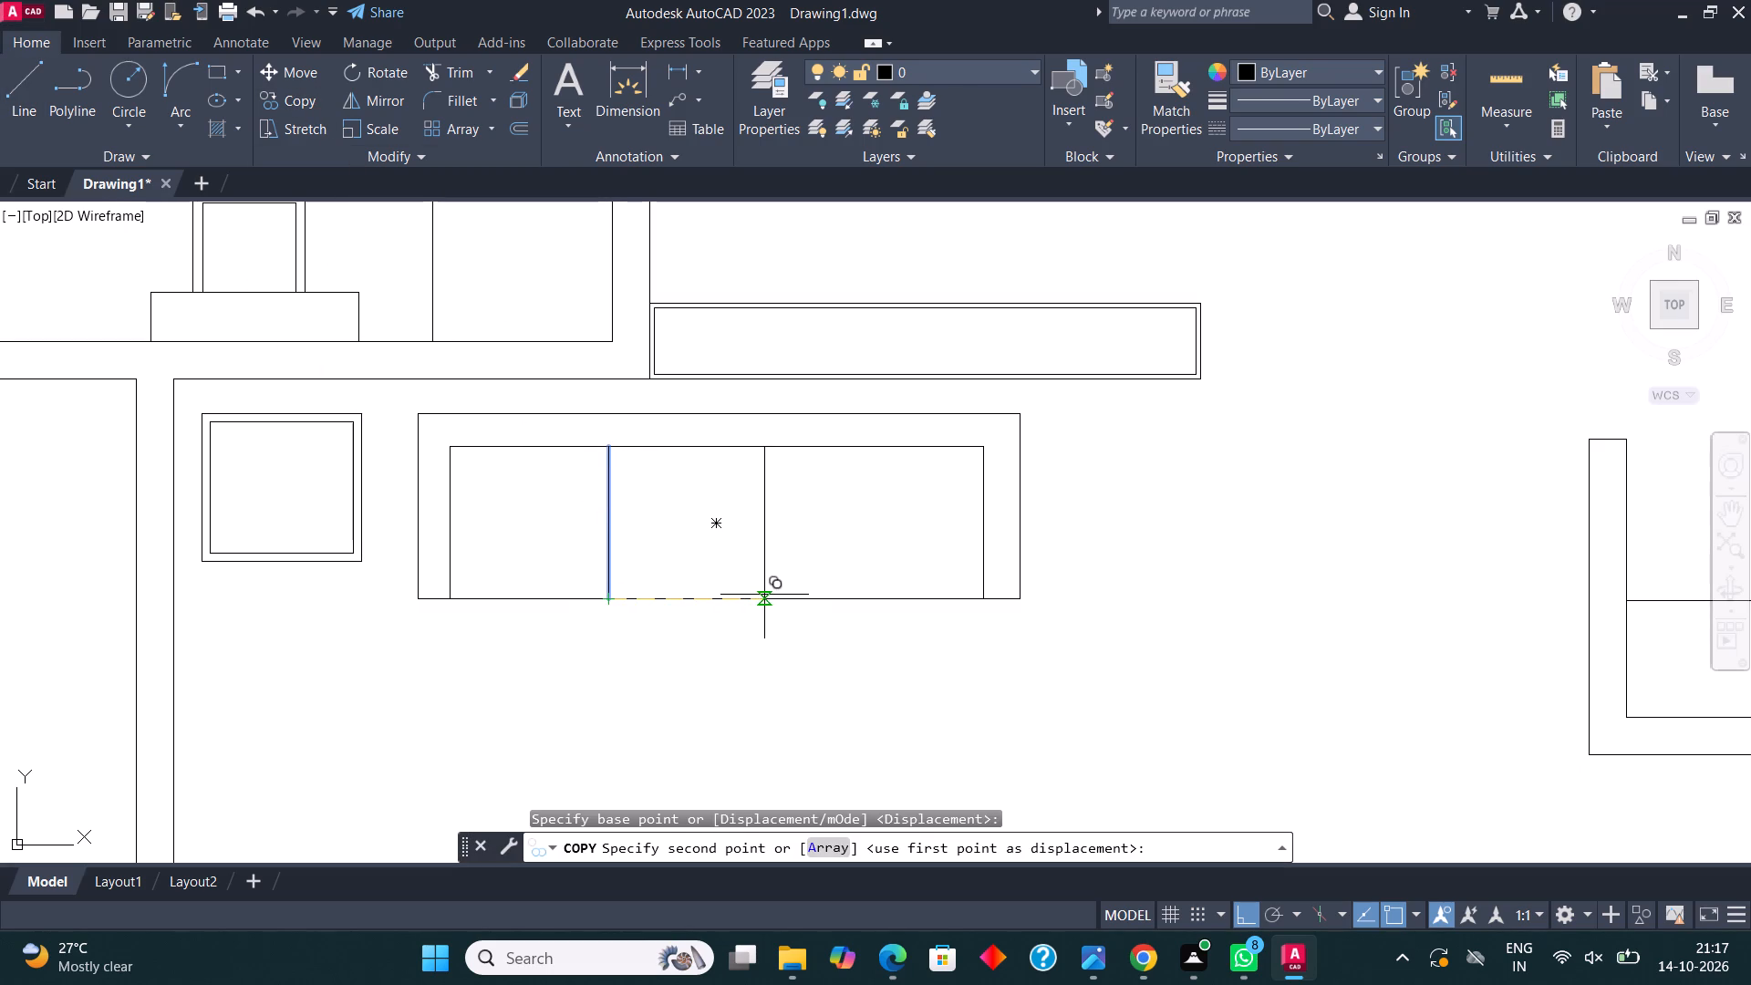
left_click(801, 599)
key("Escape")
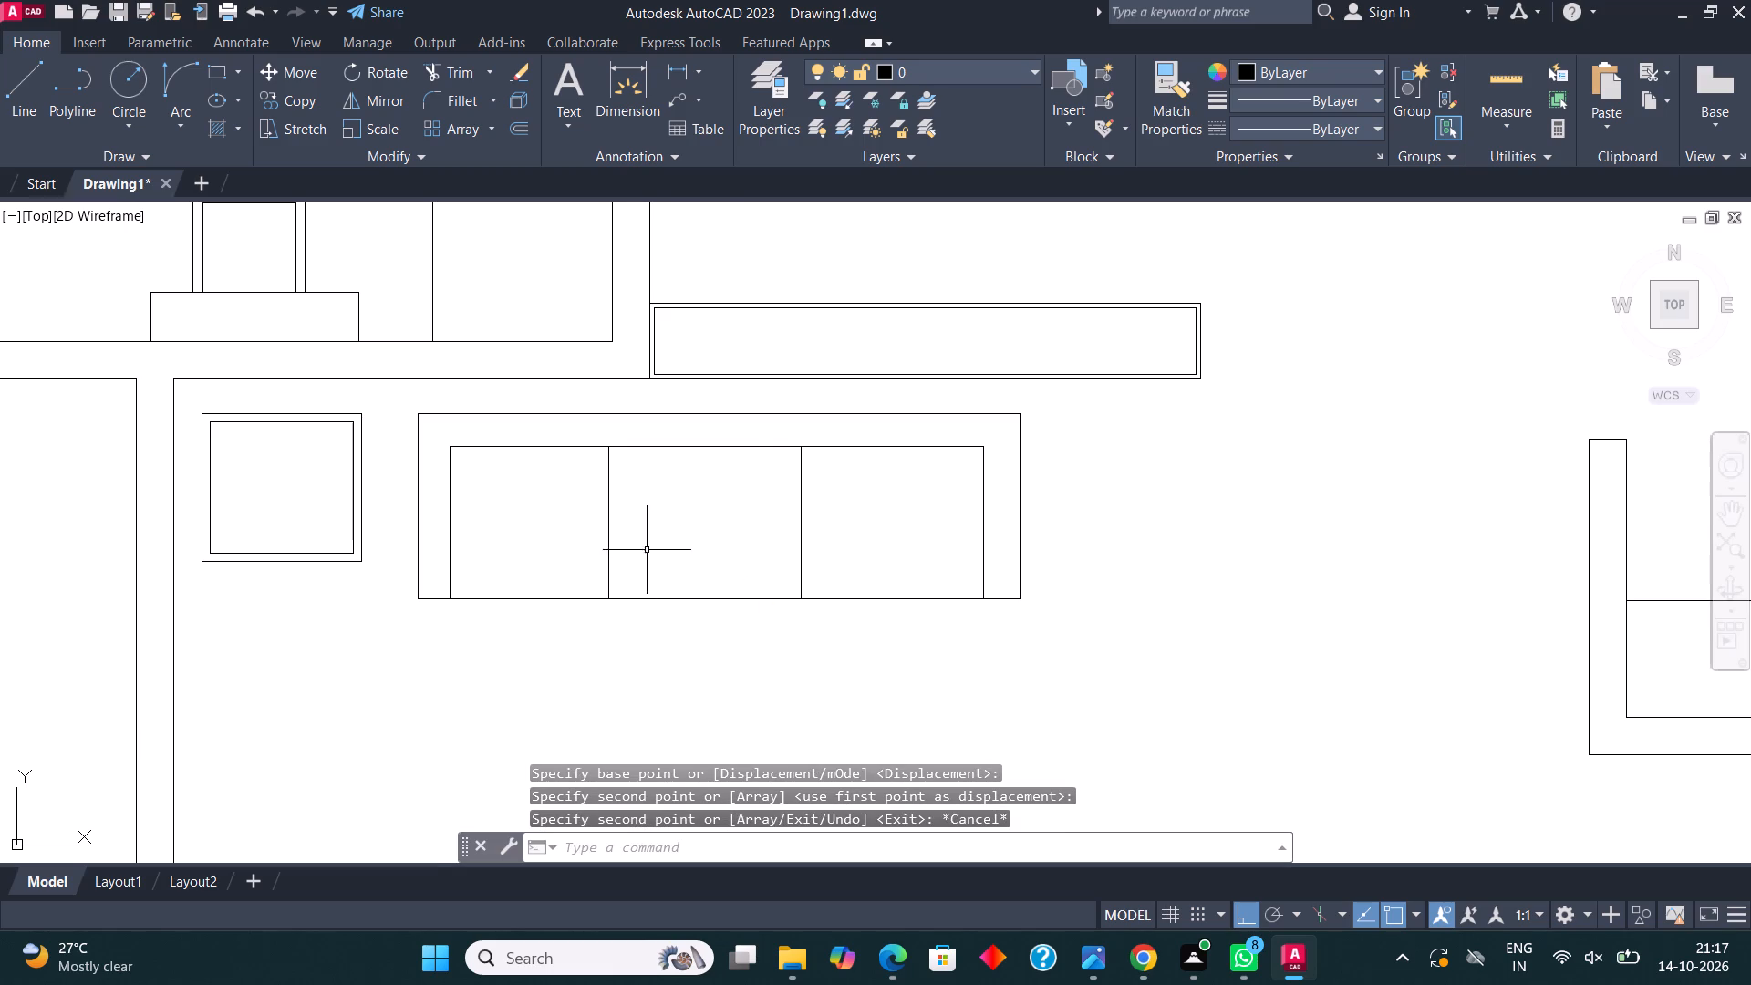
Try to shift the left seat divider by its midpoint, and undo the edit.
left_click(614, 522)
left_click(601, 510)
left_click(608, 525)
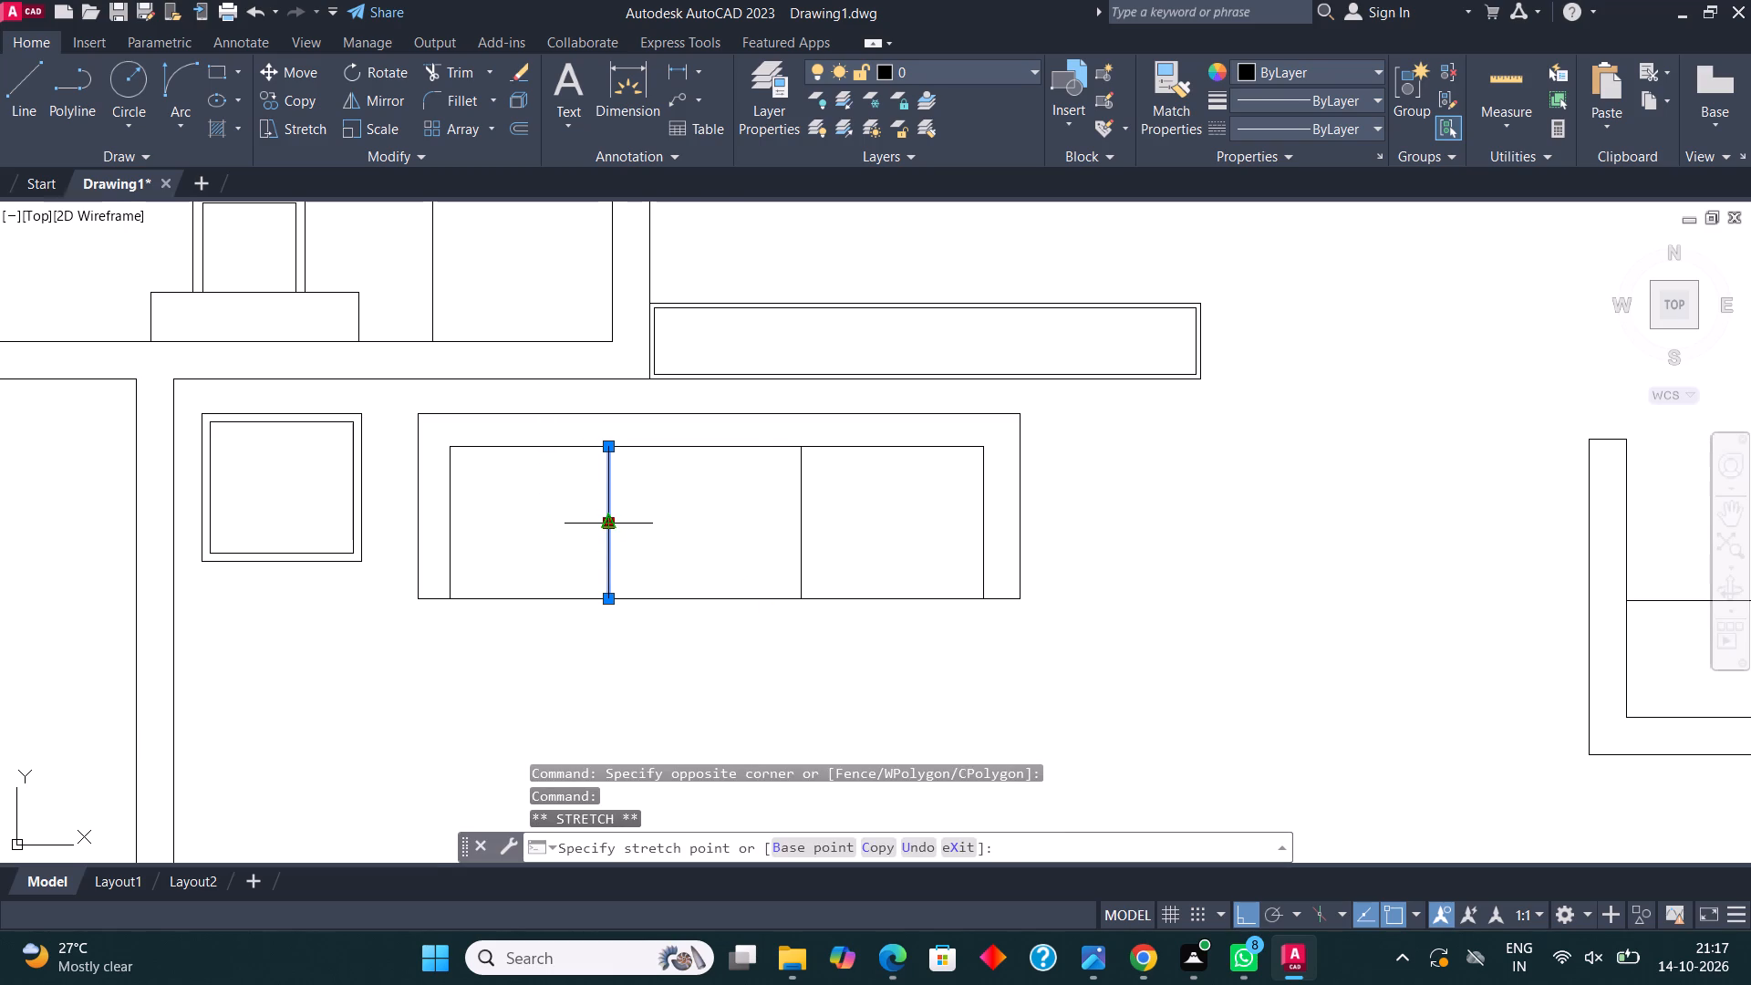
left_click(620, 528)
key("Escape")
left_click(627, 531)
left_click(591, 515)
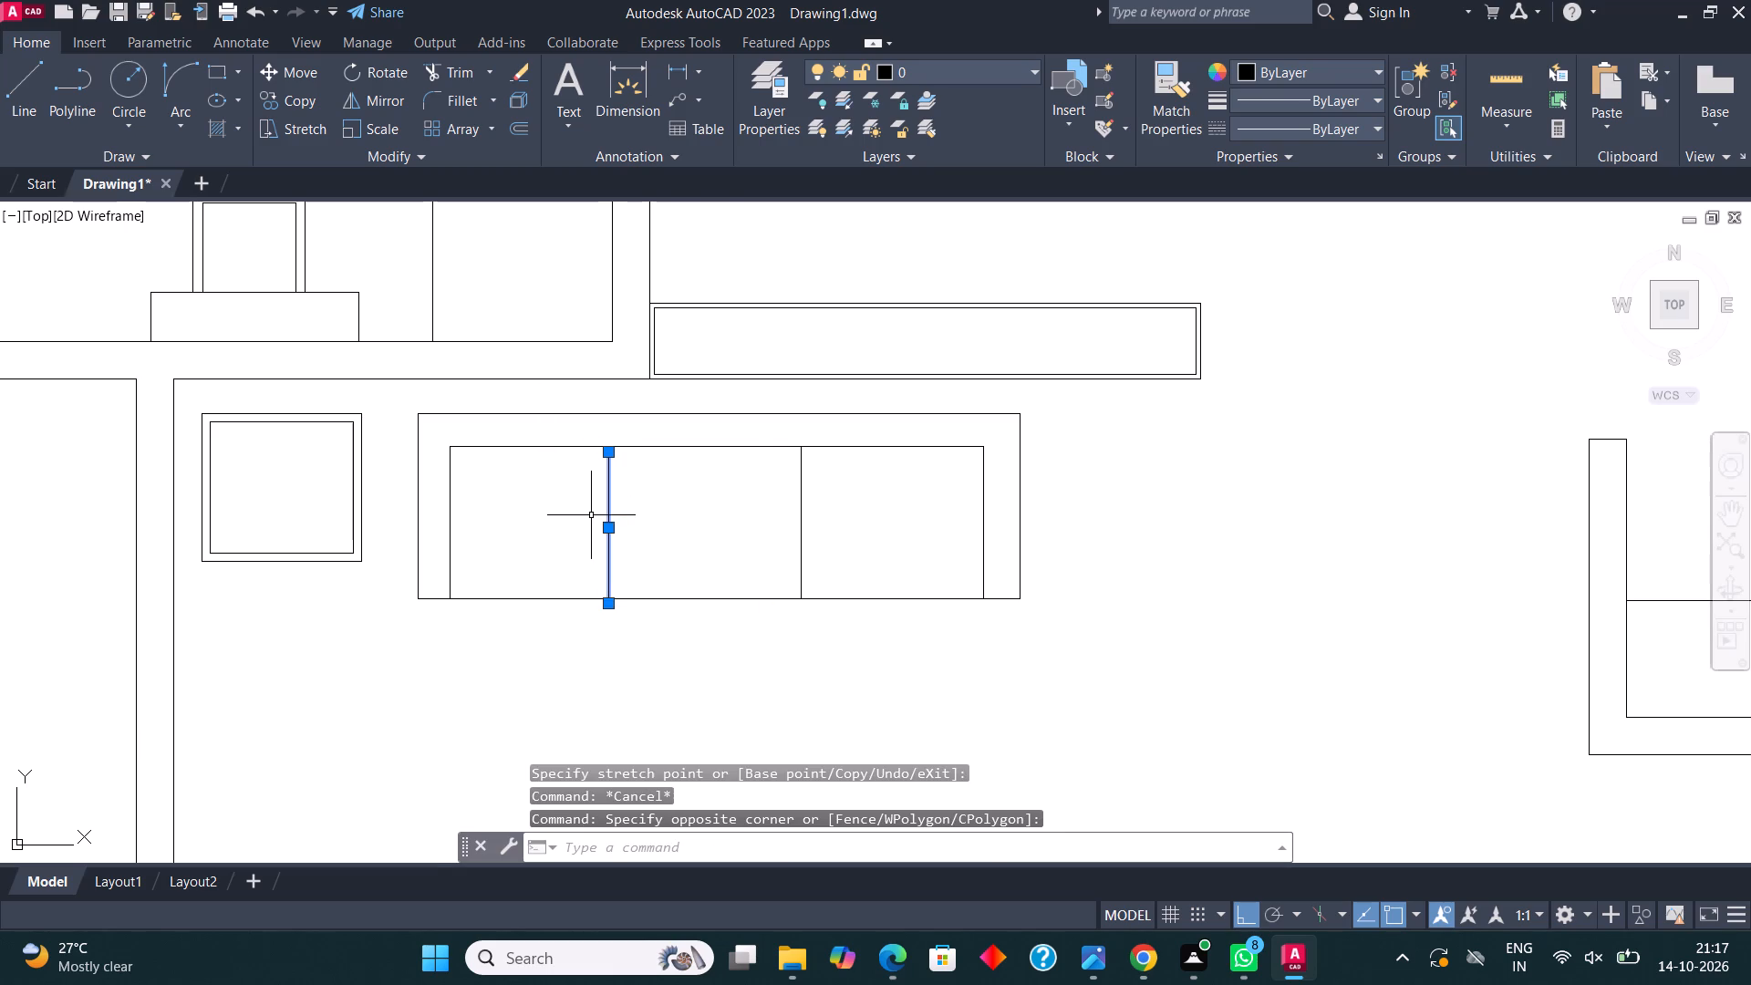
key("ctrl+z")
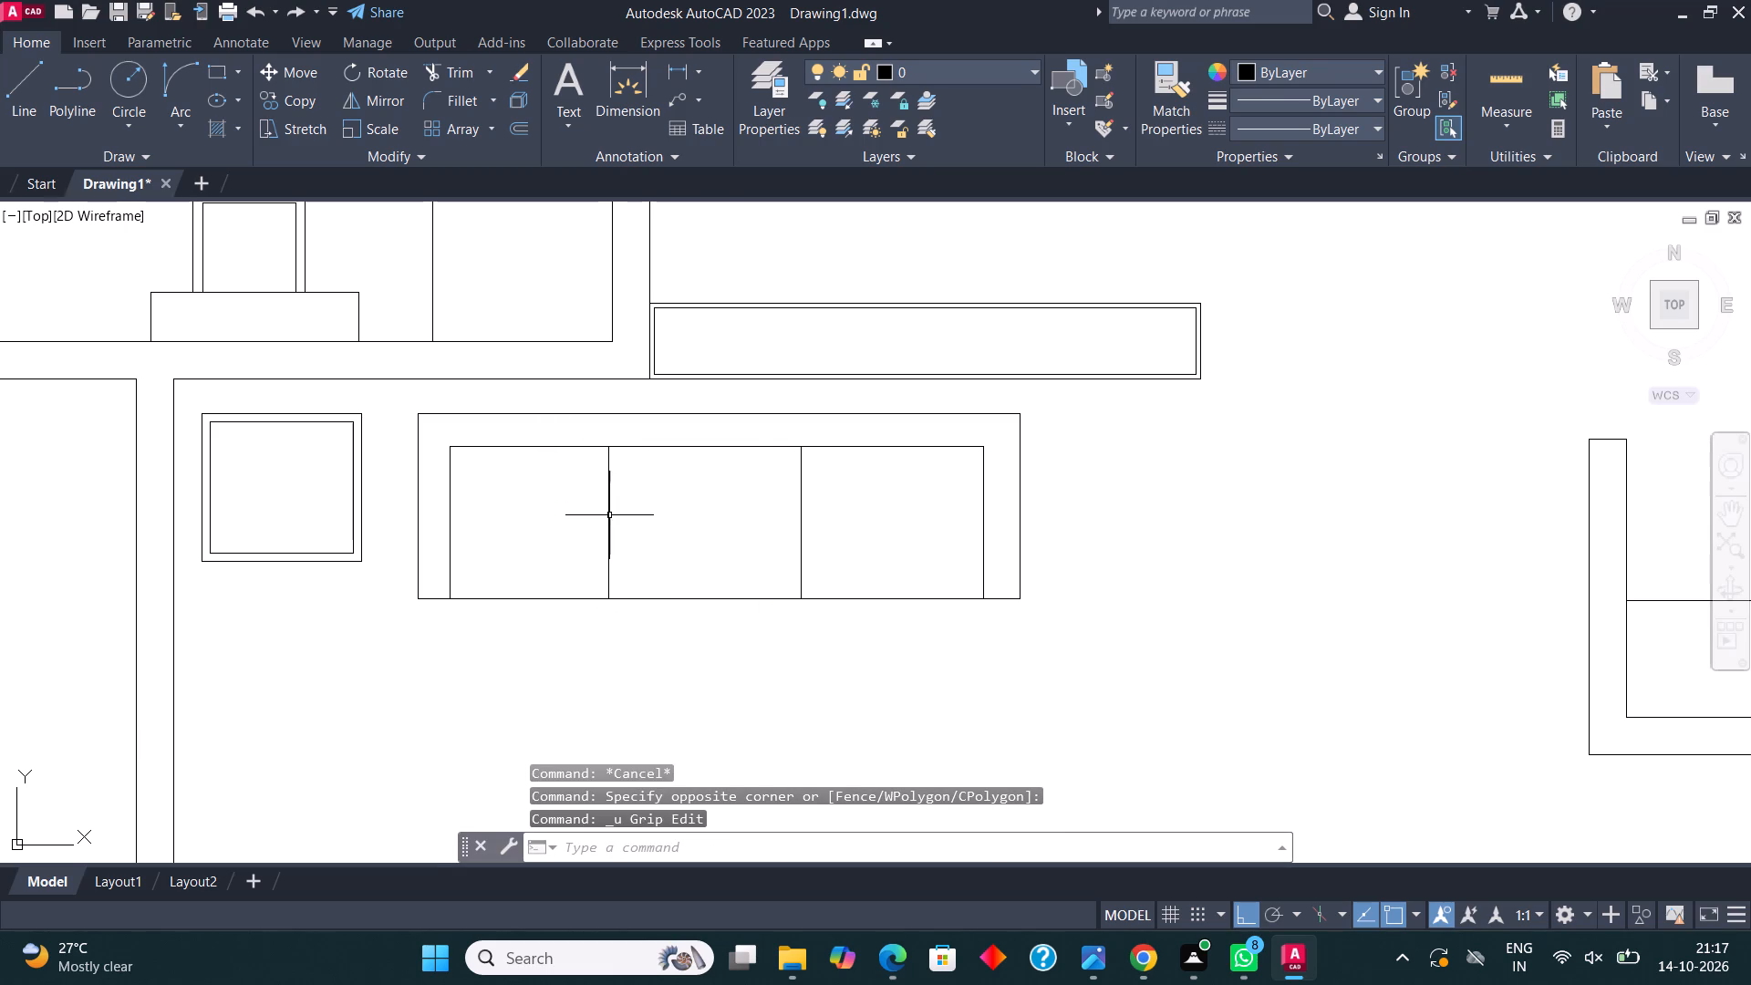
Shift the left seat divider slightly to the right by its midpoint to even out the three seats.
left_click(610, 515)
scroll(610, 529, "up", 4)
left_click(573, 487)
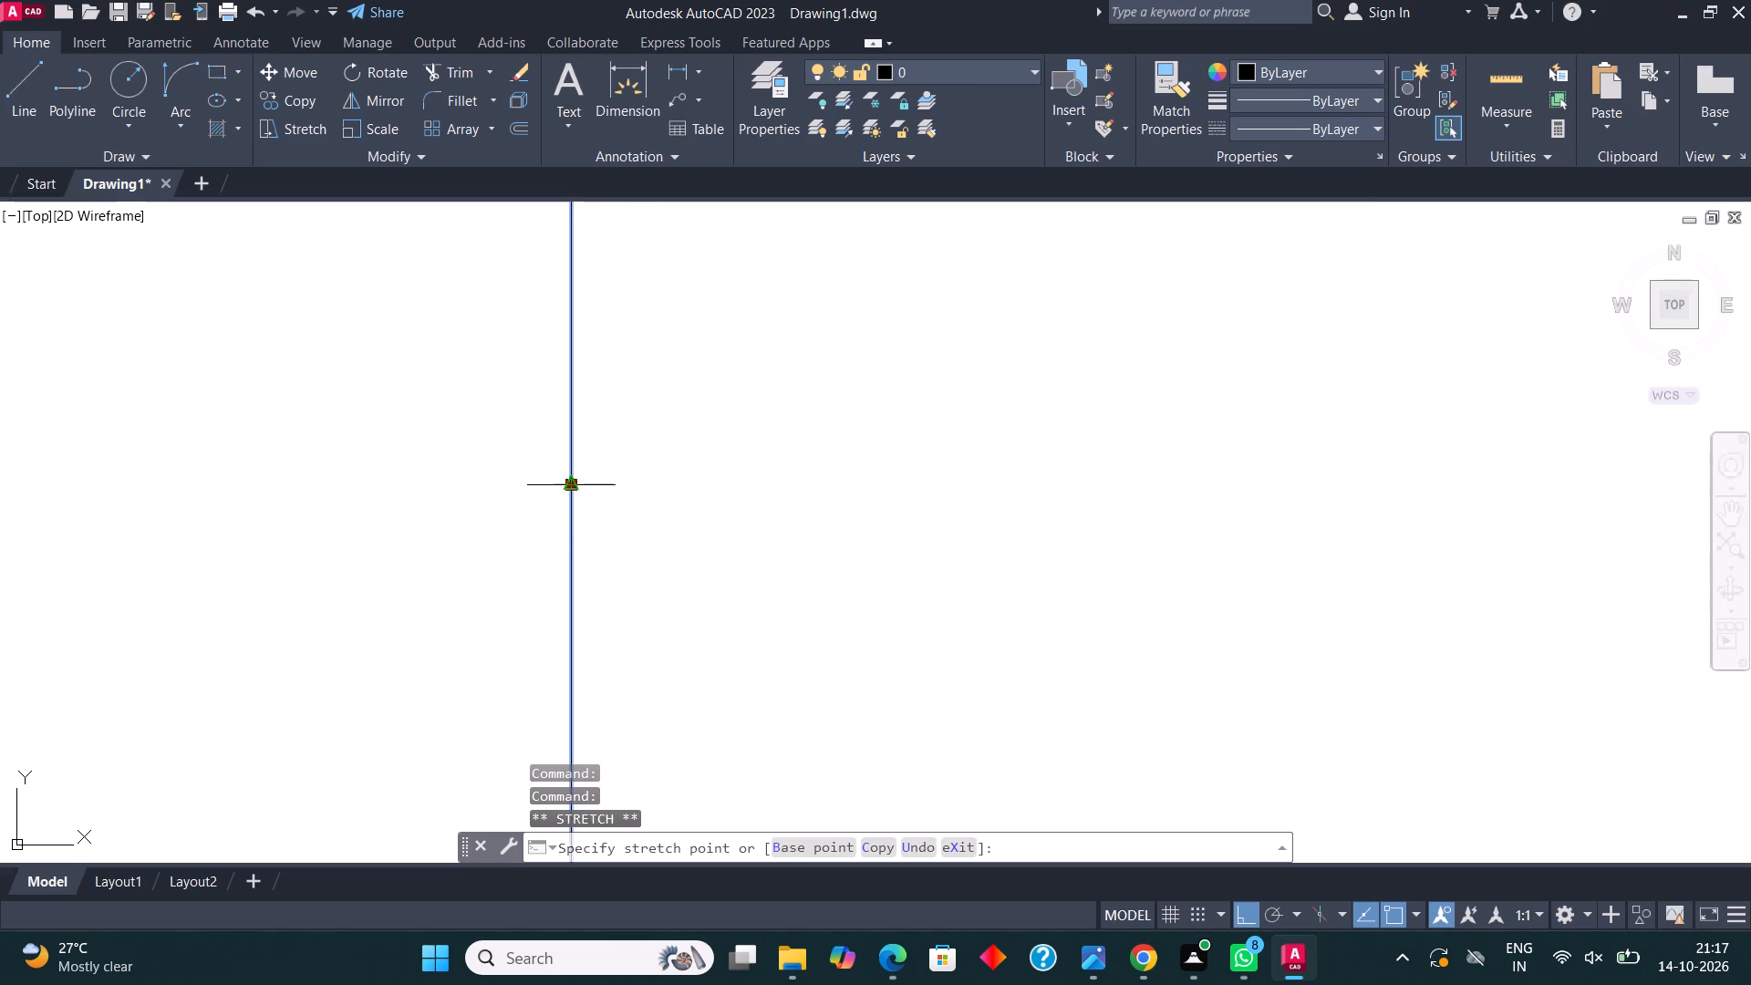
left_click(648, 493)
scroll(648, 496, "down", 5)
key("Escape")
Copy the complete three-seat sofa straight down to the empty space below the floor plan.
middle_click_drag(707, 606, 728, 604)
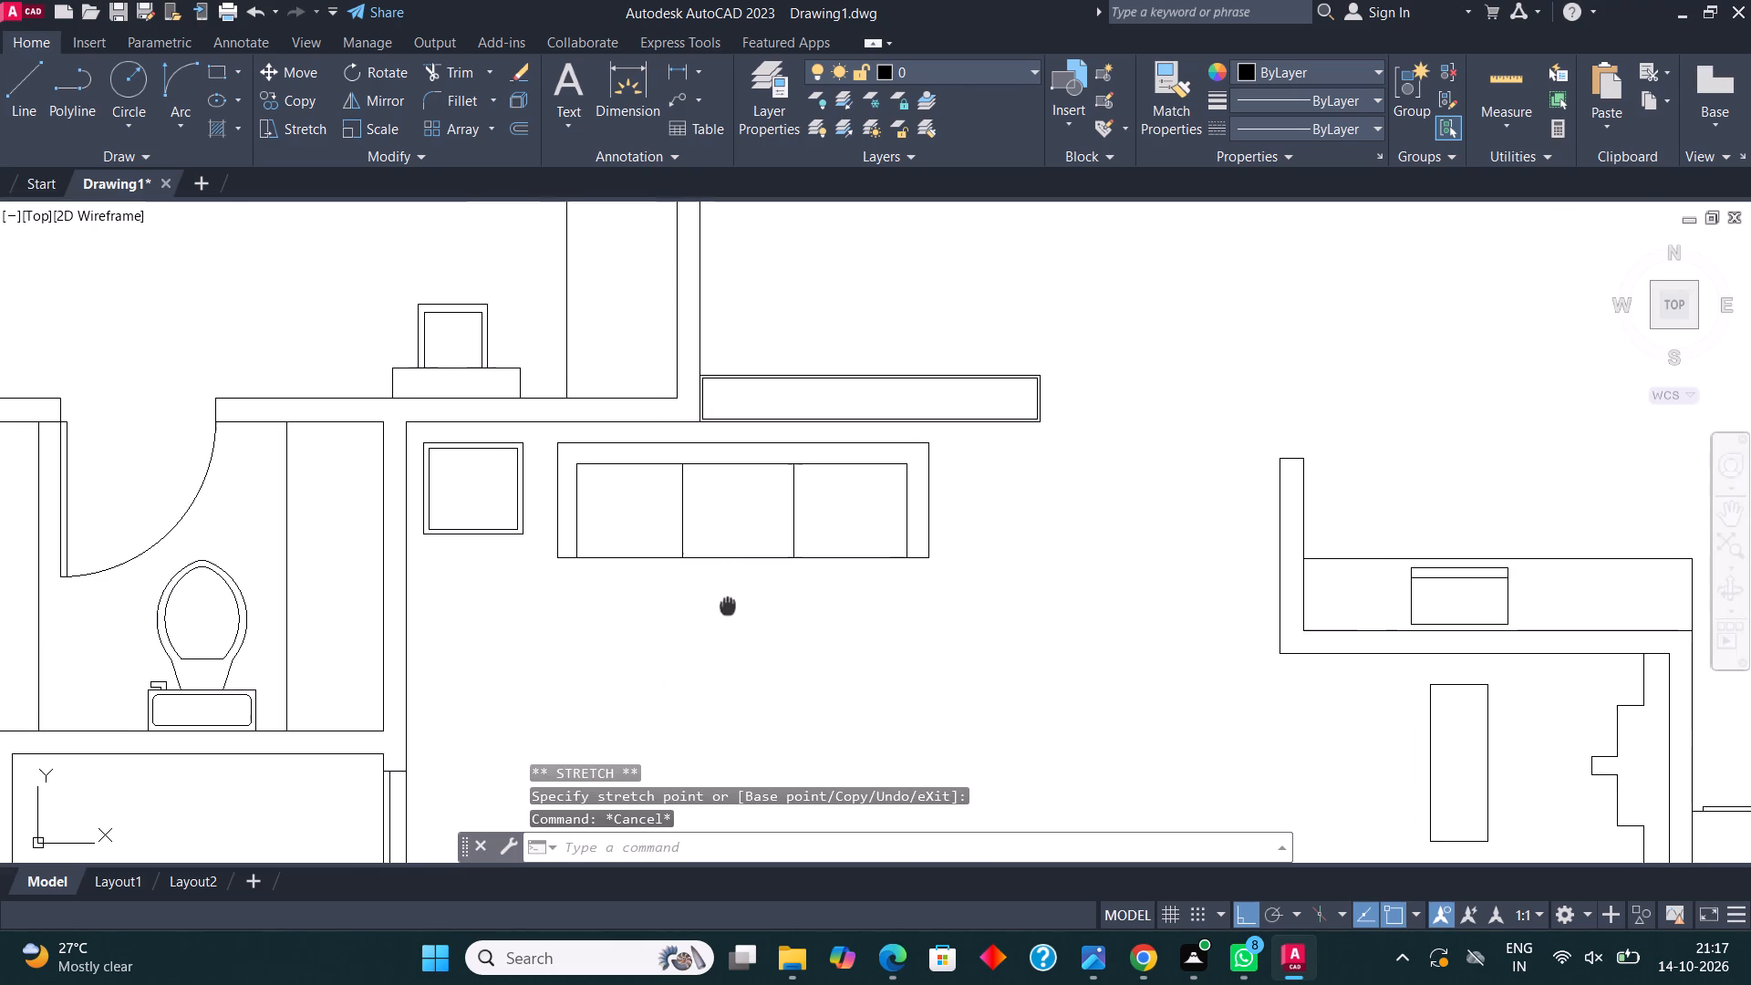
middle_click_drag(728, 604, 795, 495)
scroll(795, 495, "up", 1)
scroll(795, 495, "down", 3)
scroll(817, 426, "up", 2)
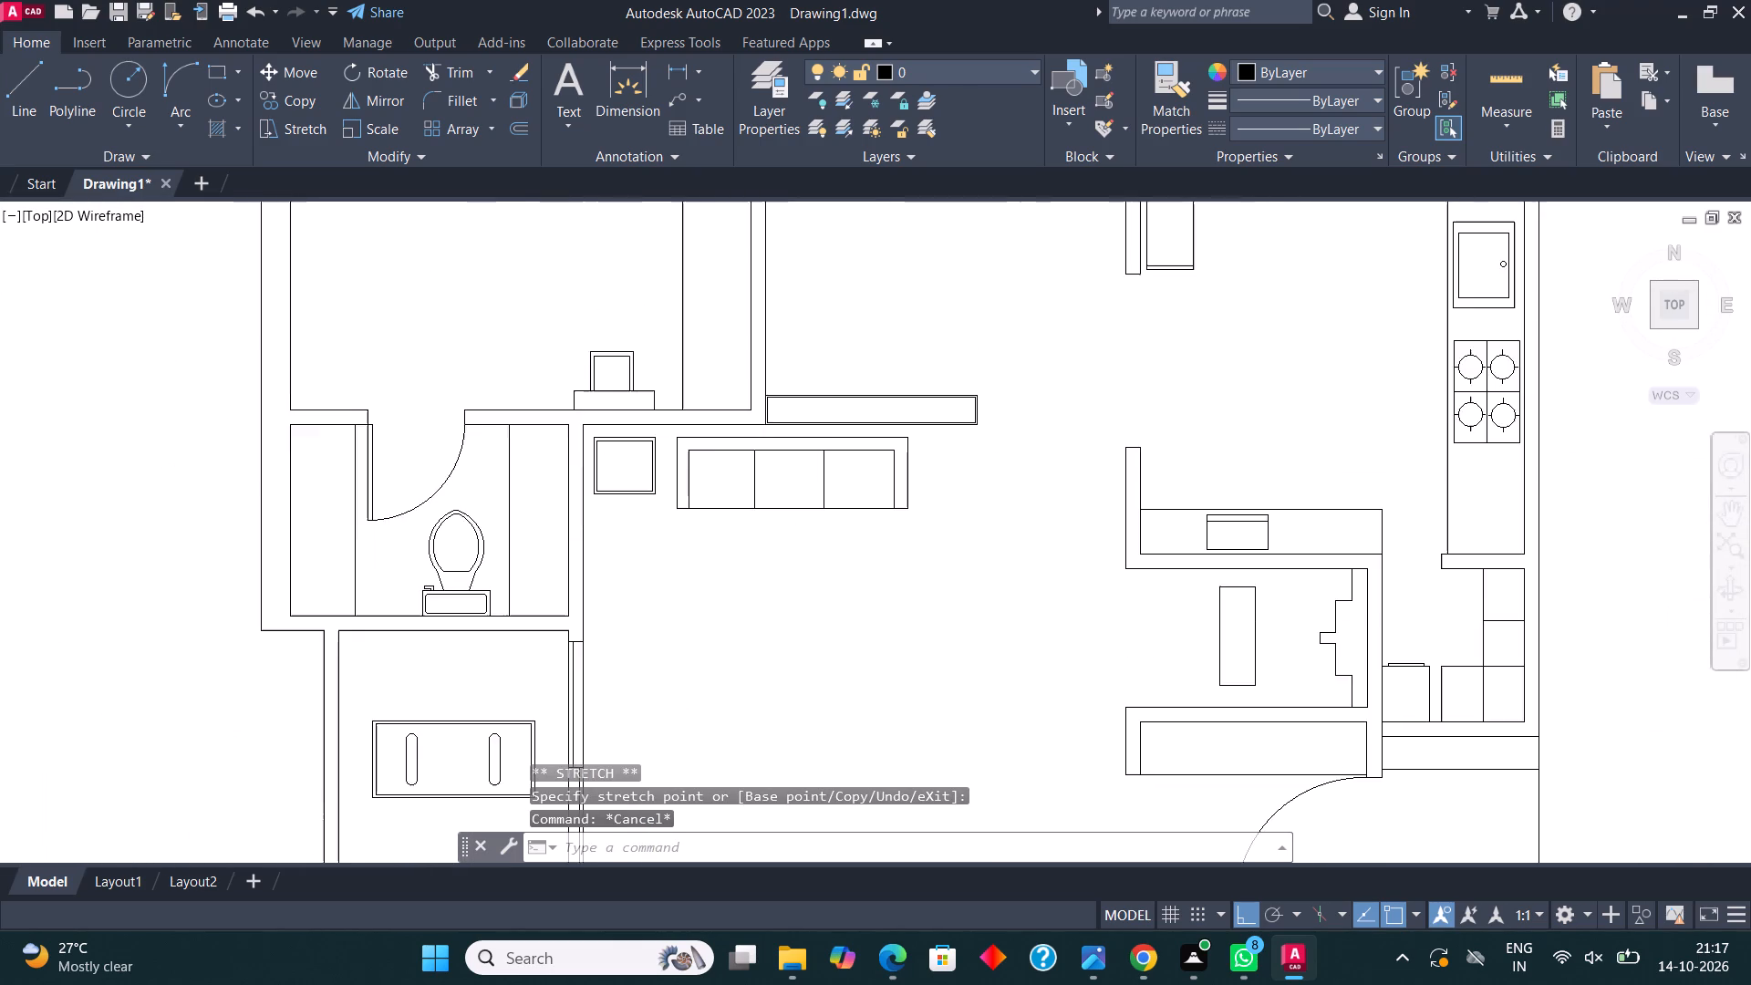
left_click(967, 605)
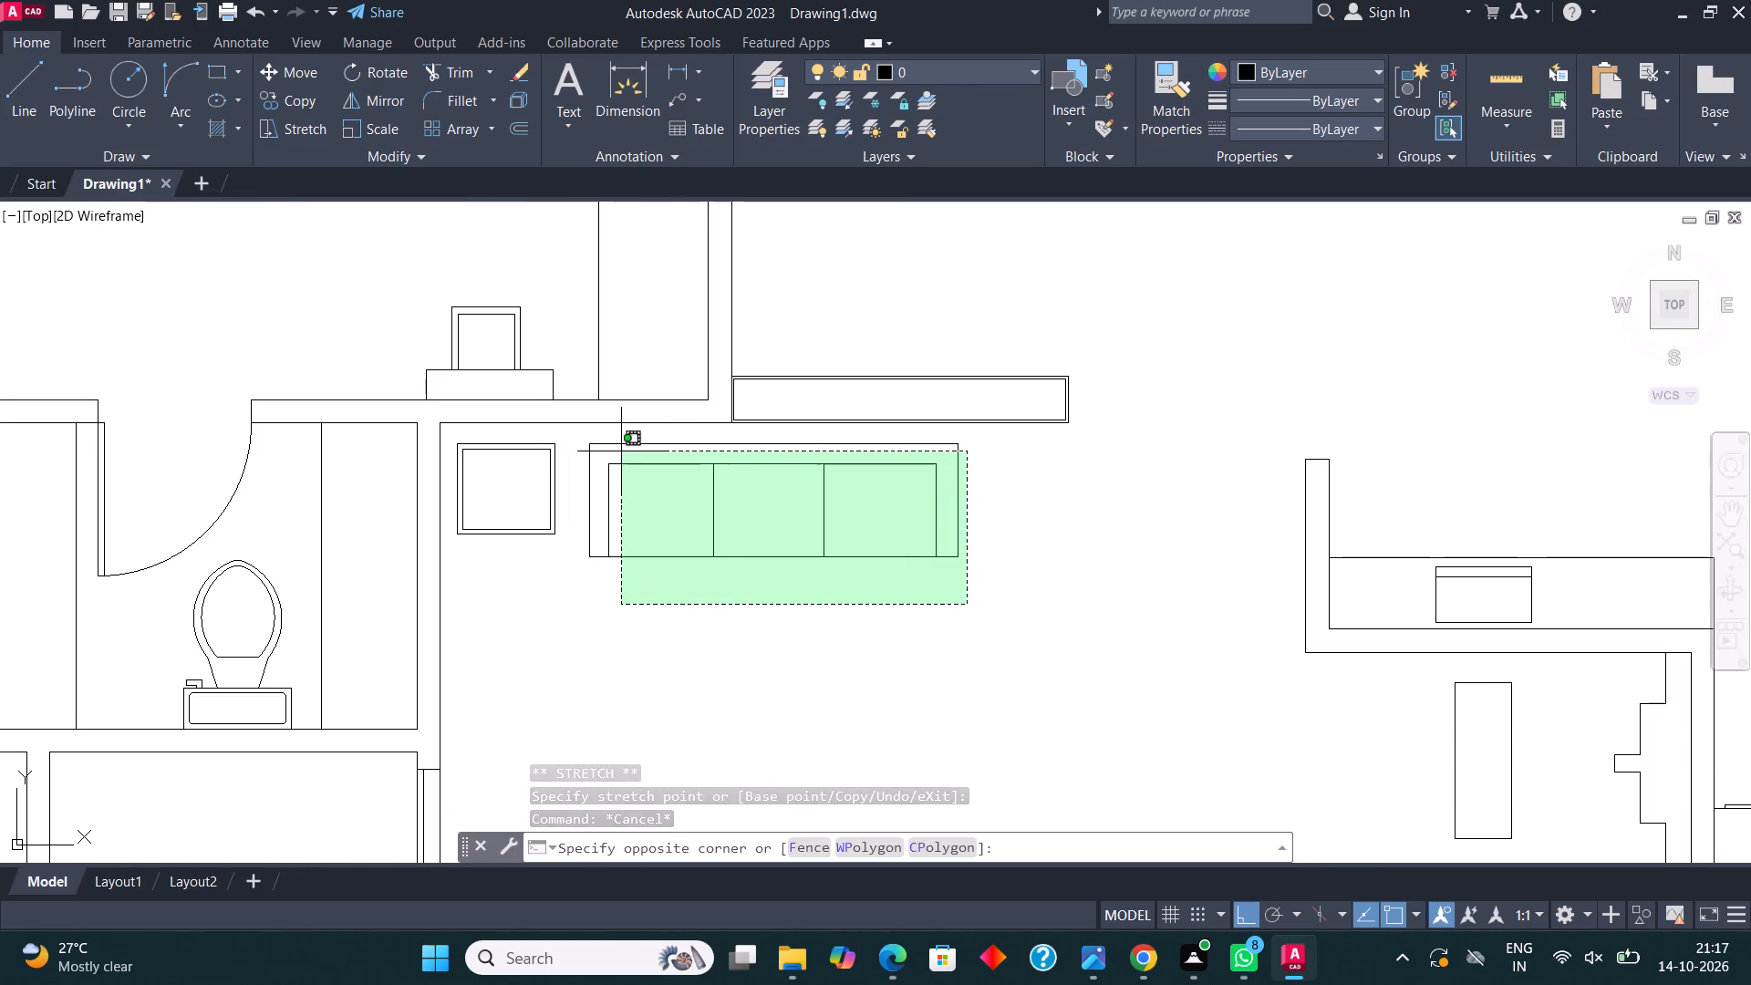
left_click(581, 434)
left_click(295, 98)
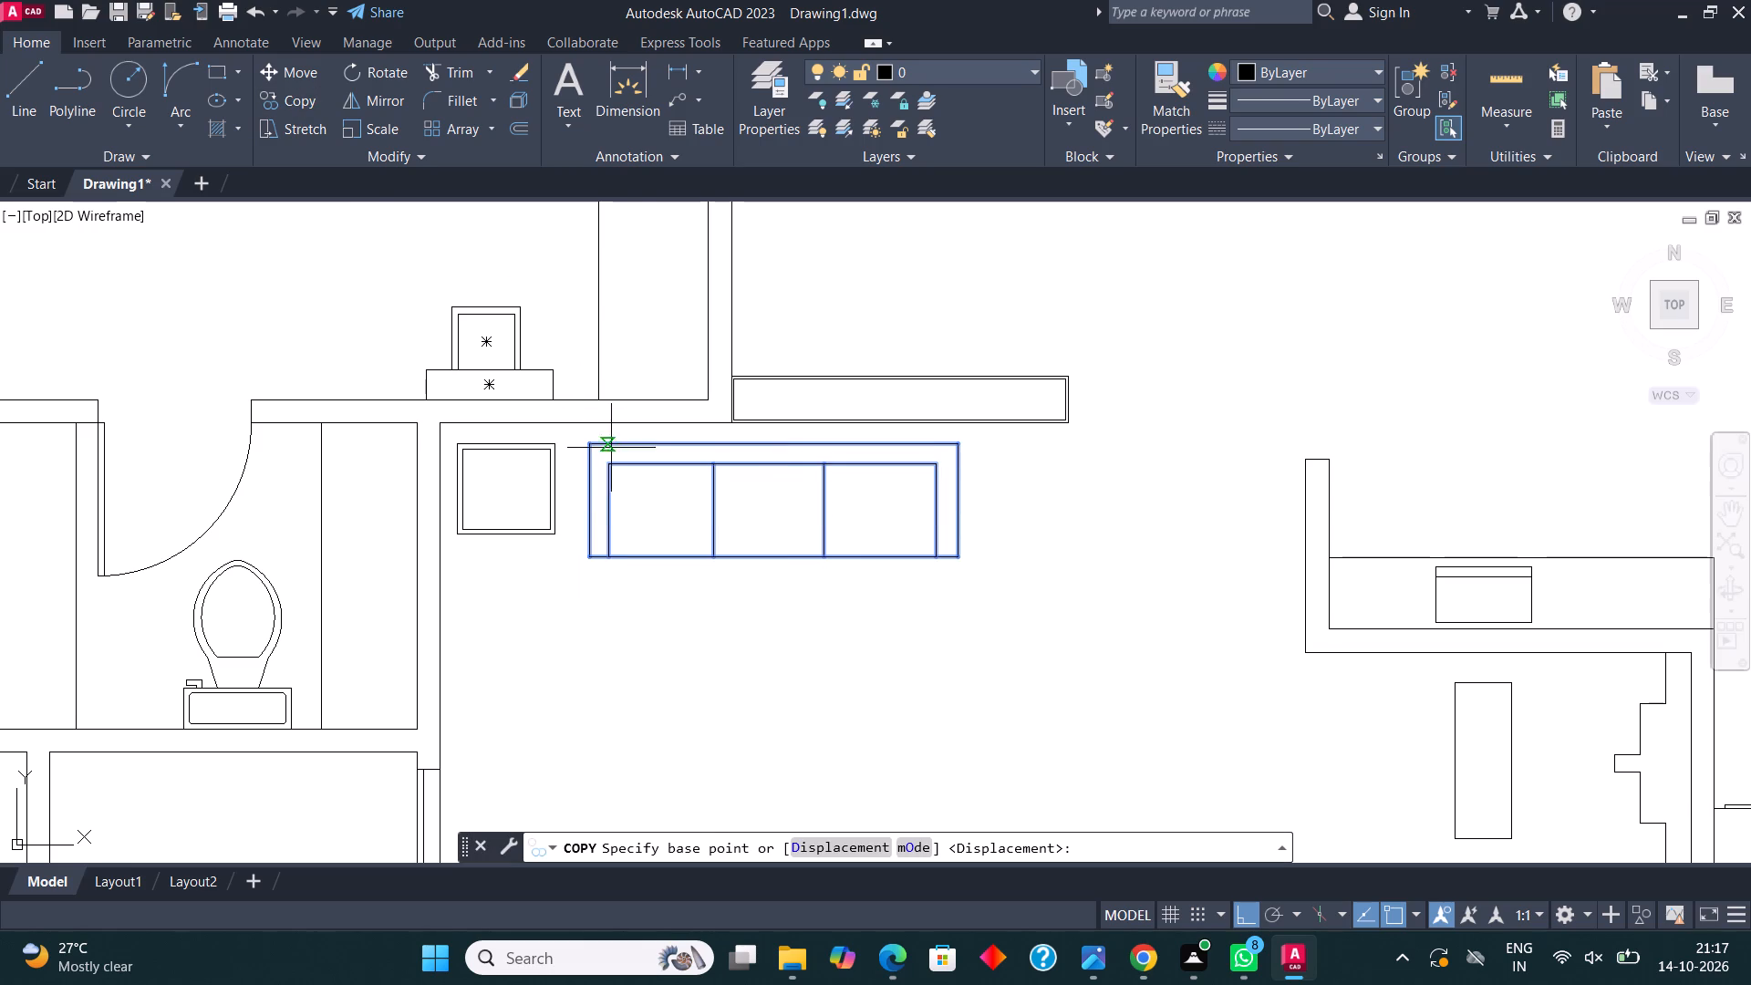
left_click(748, 477)
scroll(872, 352, "down", 3)
left_click(862, 670)
key("Escape")
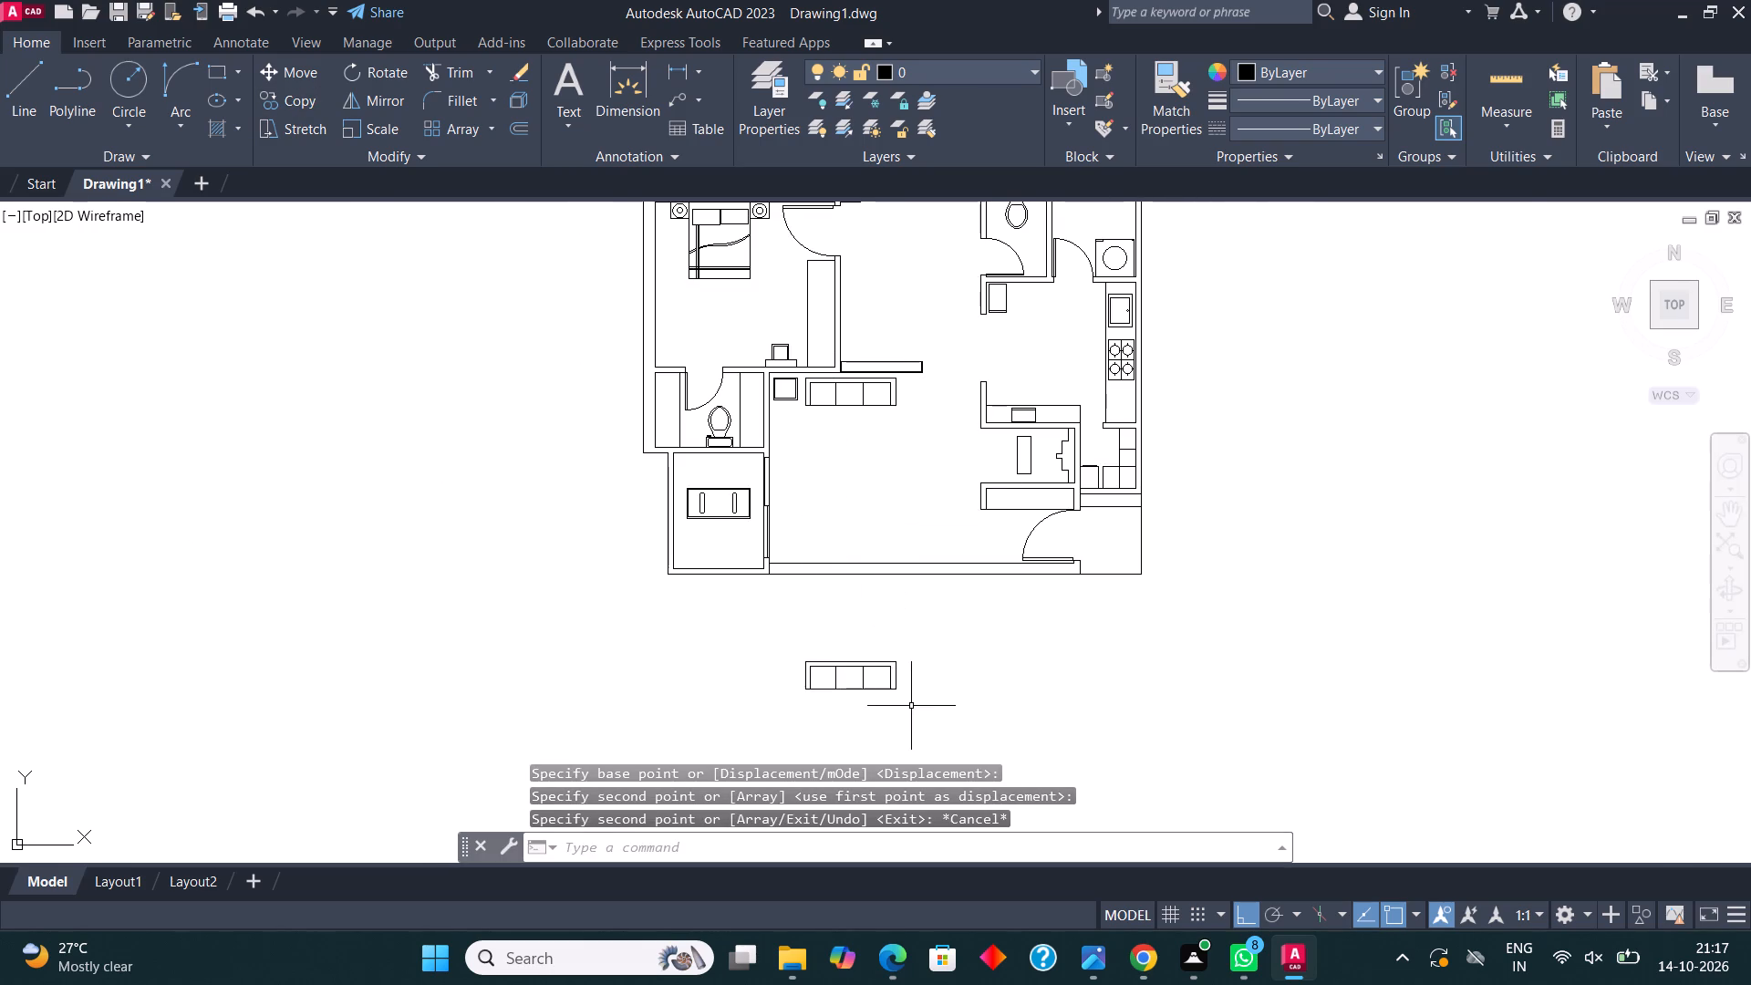
Rotate the copied sofa 90° so it stands vertically with its back on the left.
left_click(913, 710)
left_click(754, 642)
left_click(380, 67)
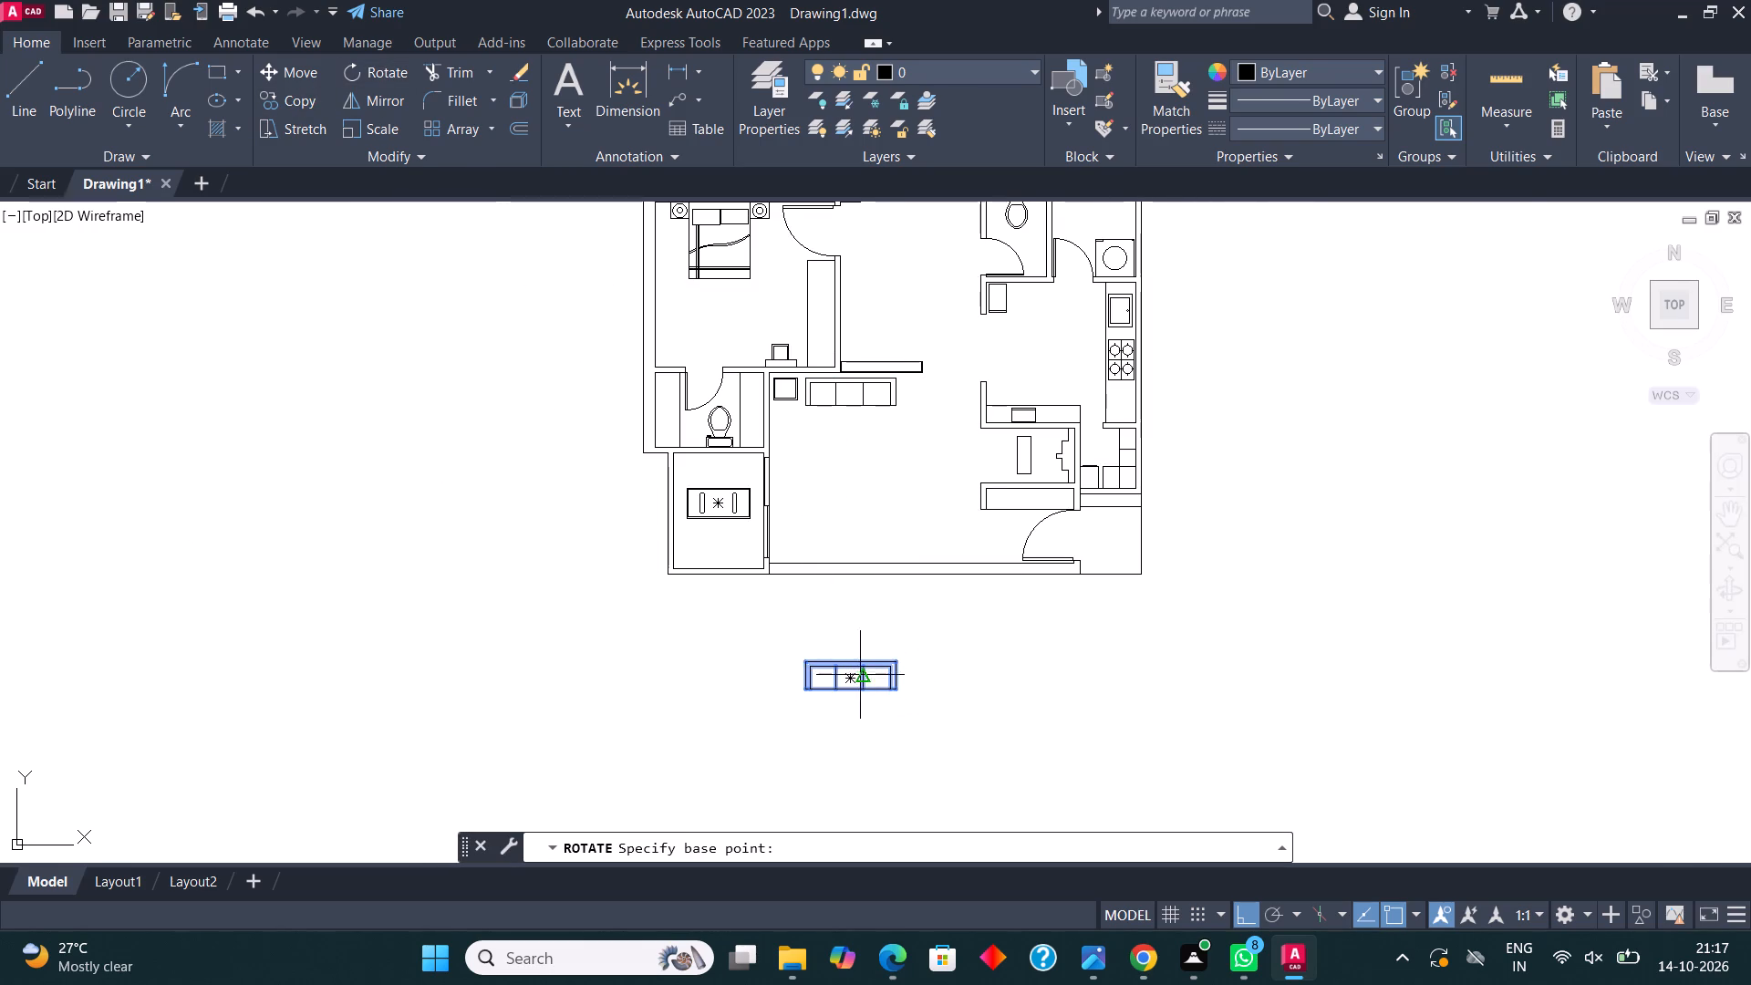
left_click(866, 728)
left_click(853, 619)
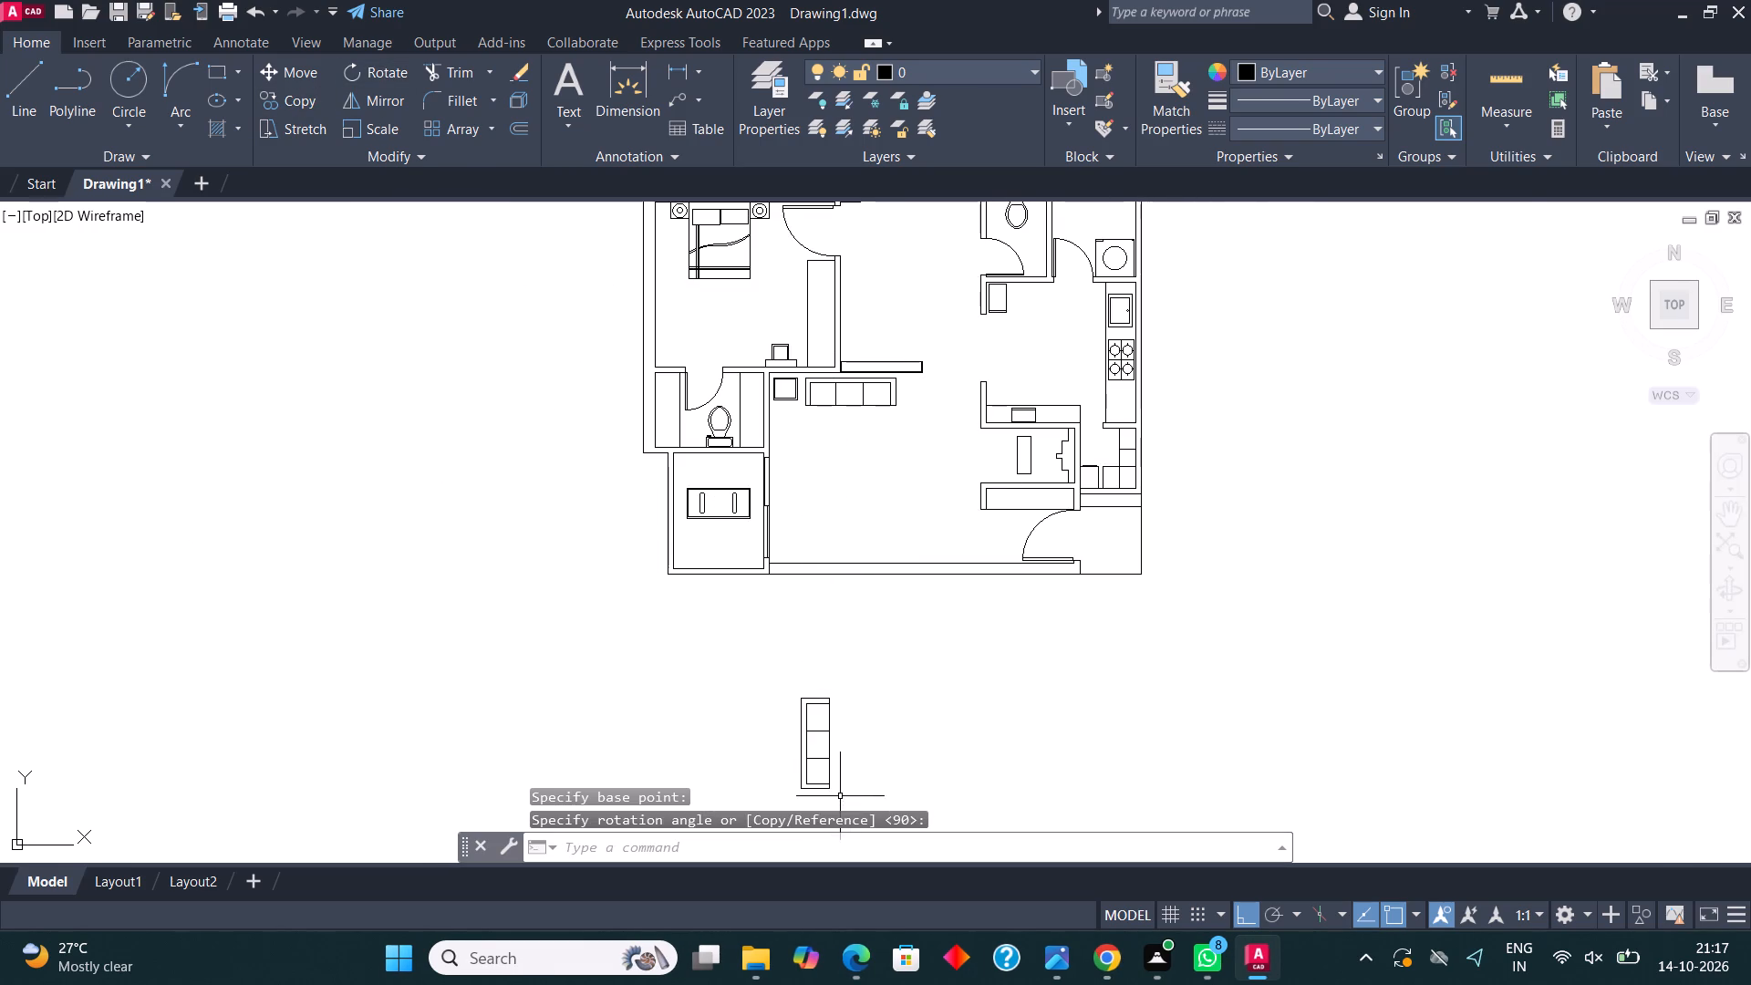
Move the rotated sofa into the living area, beside the left wall below the square side table, with Ortho off.
left_click(840, 794)
left_click(750, 654)
left_click(298, 65)
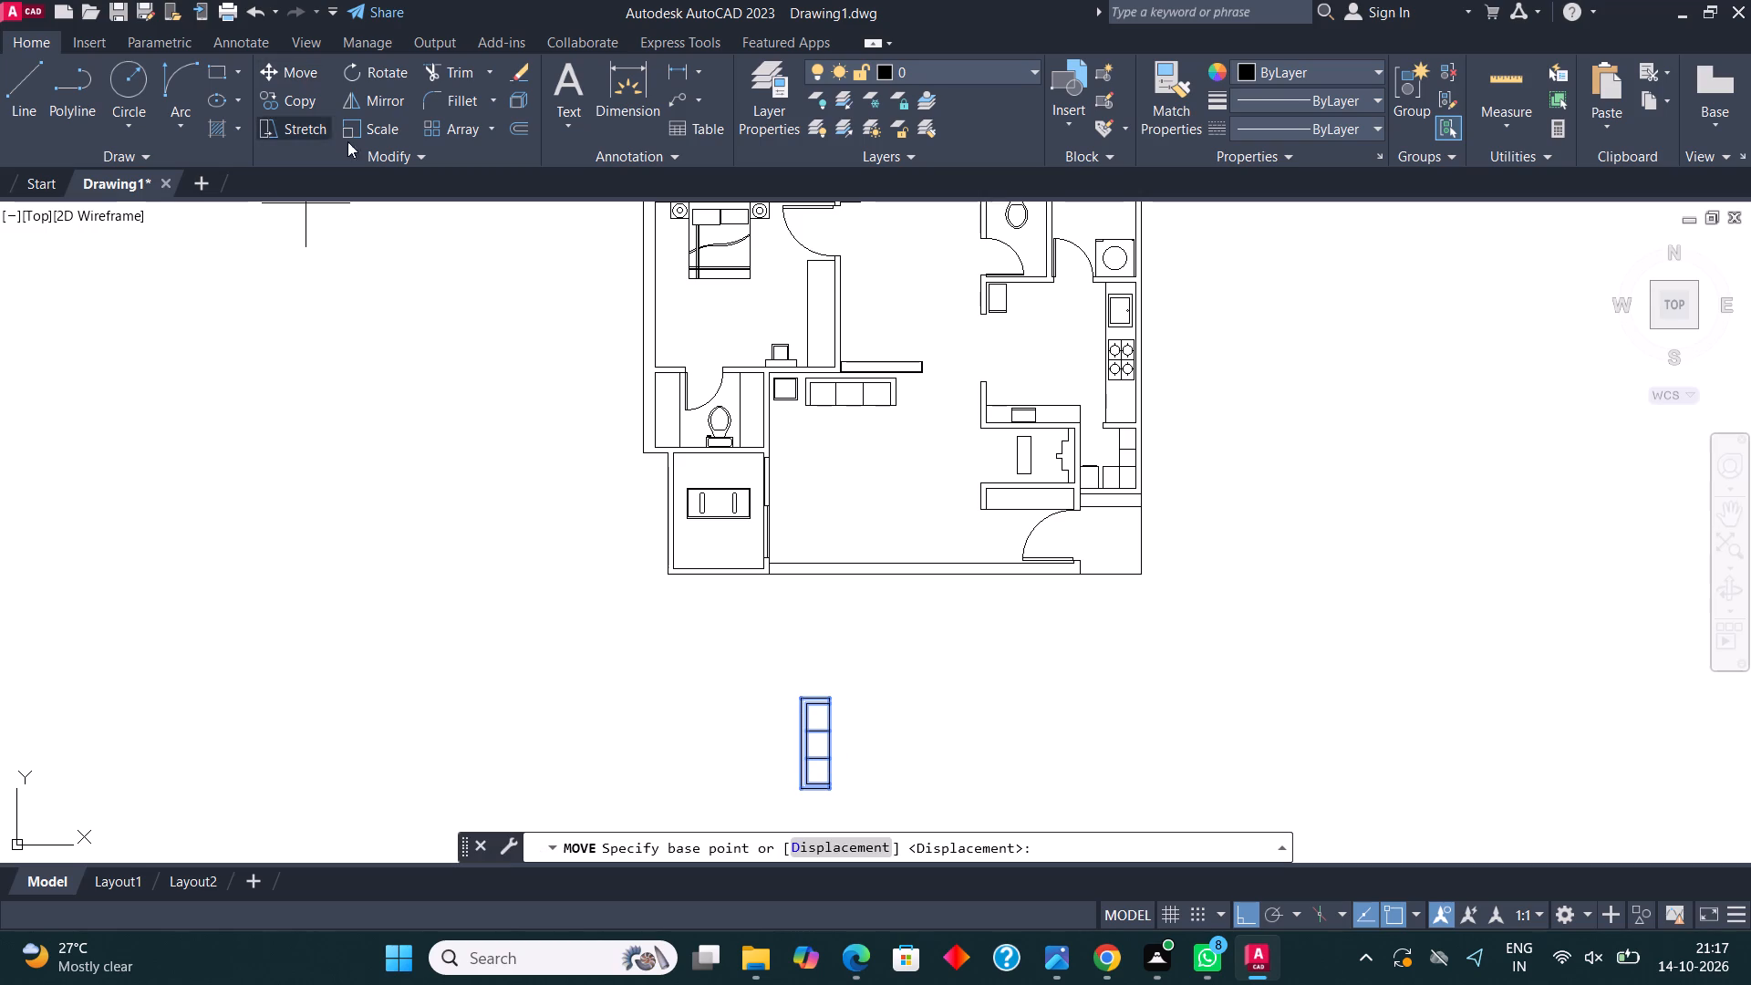
left_click(809, 747)
scroll(813, 437, "up", 3)
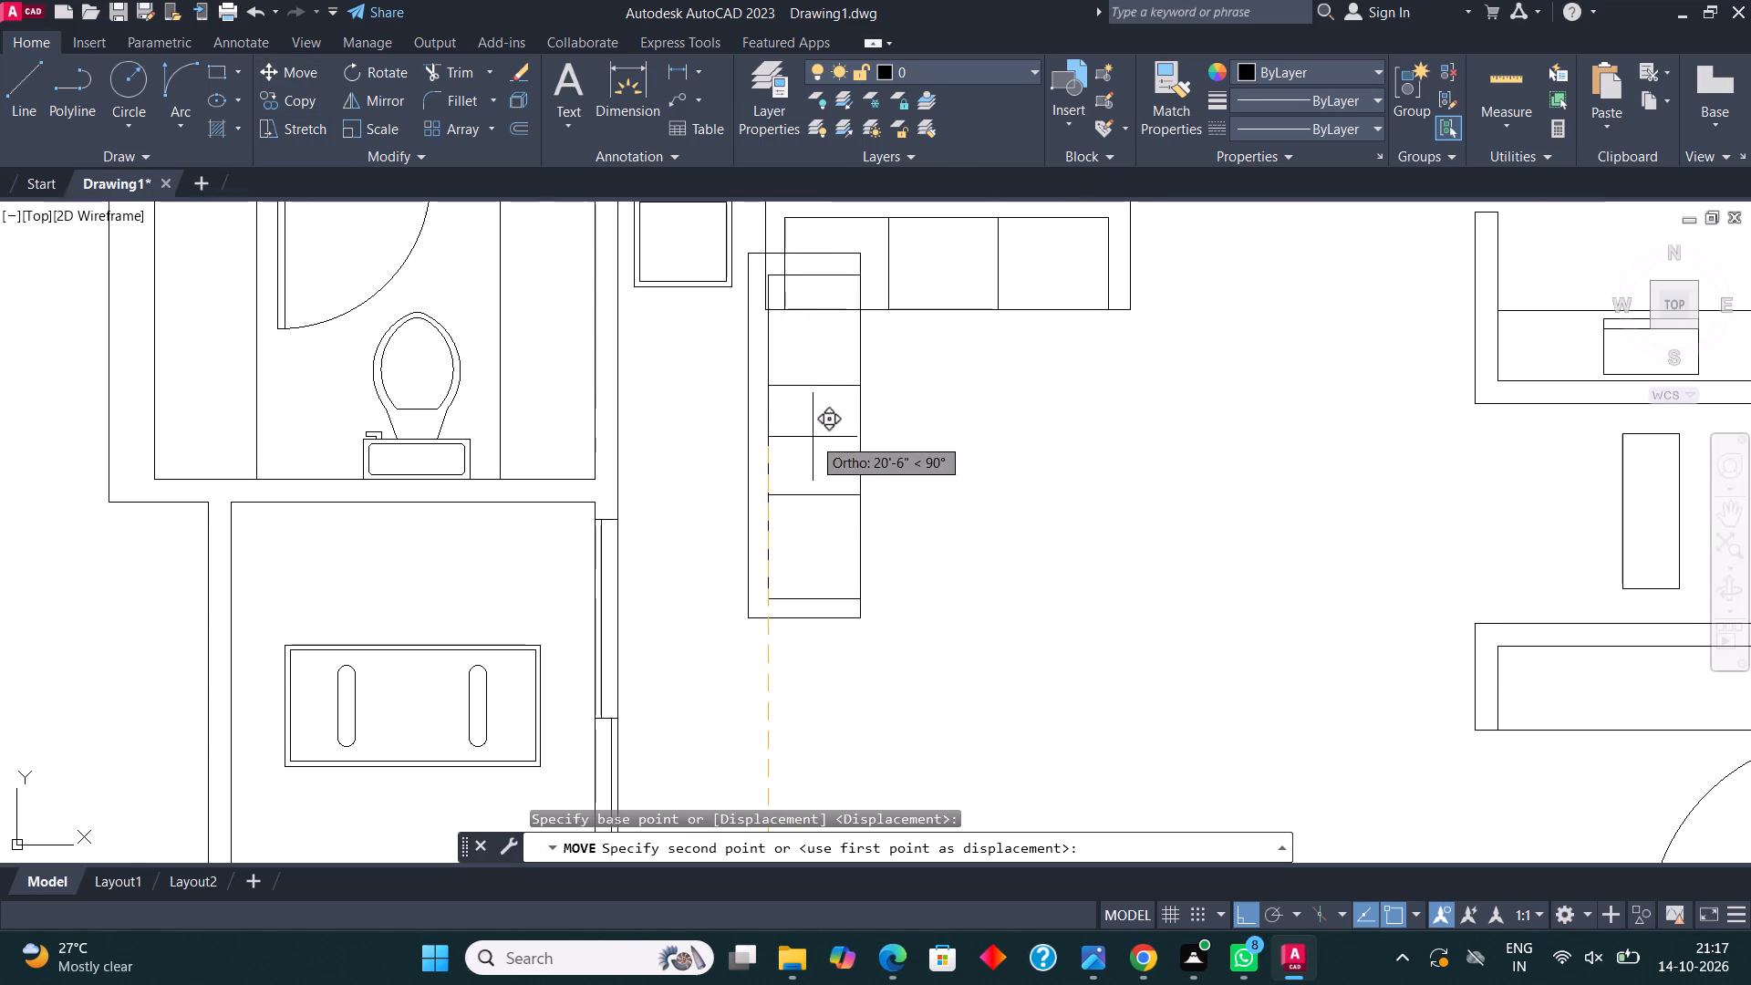
key("F8")
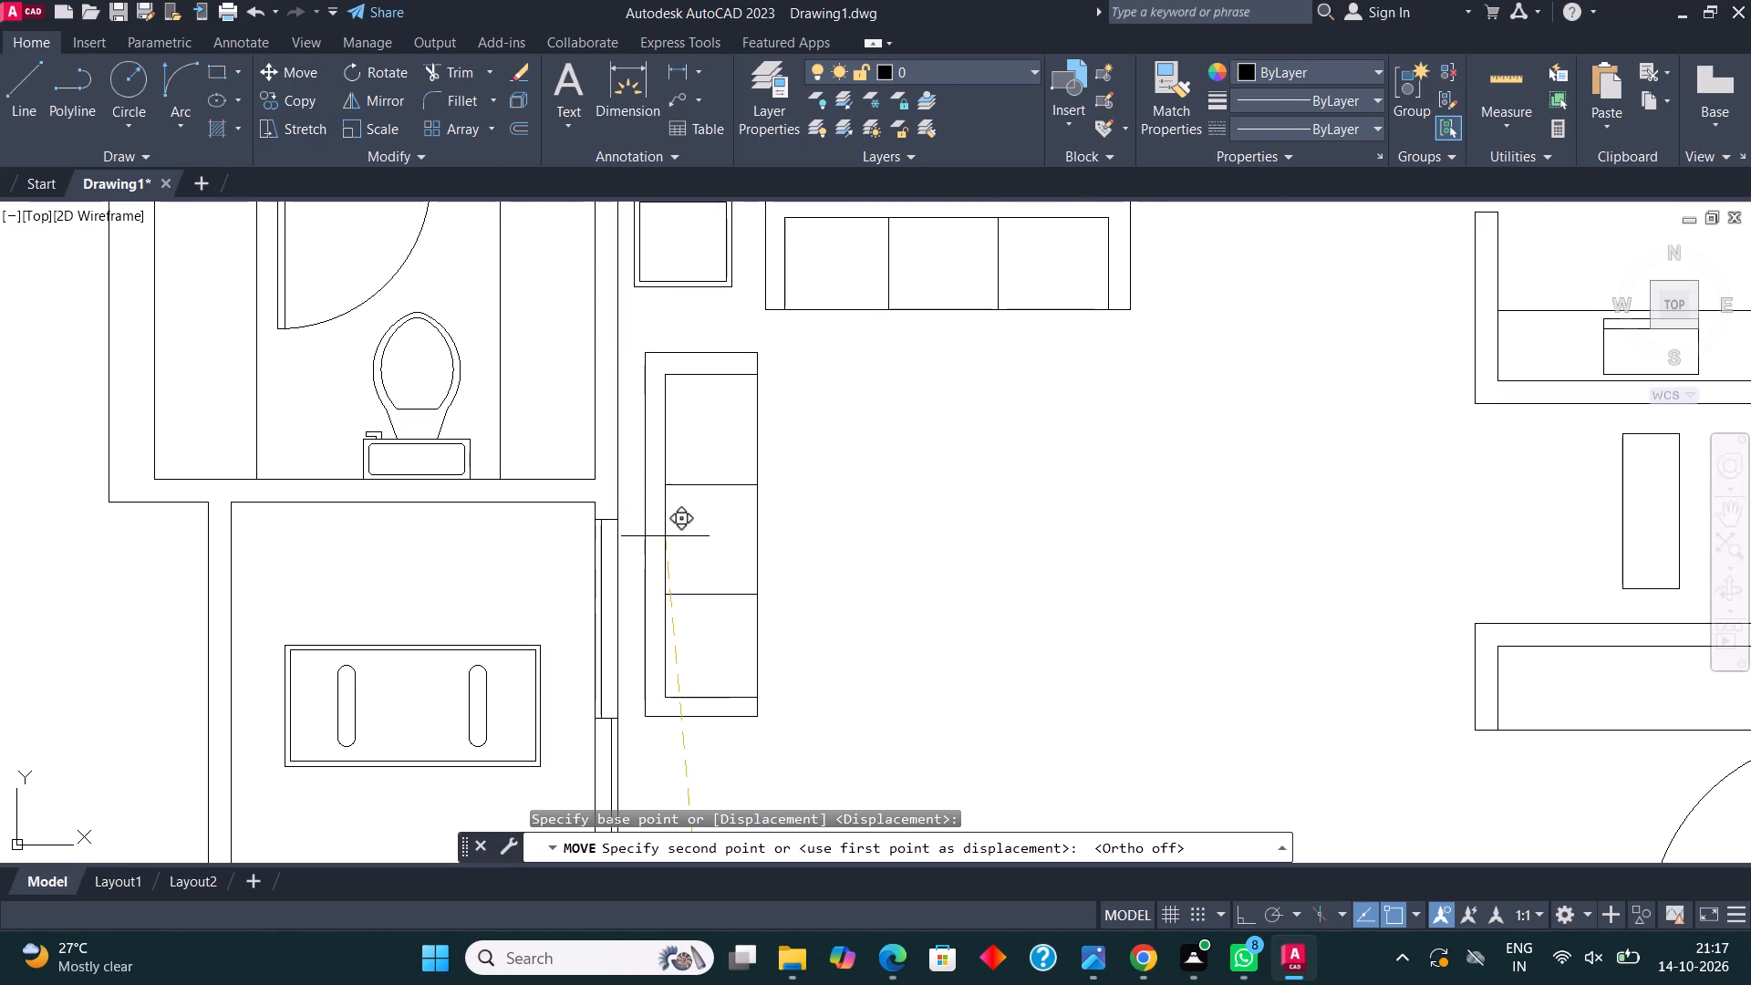
left_click(664, 518)
Draw a horizontal coffee-table rectangle in the living area, below the upper sofa and beside the vertical sofa.
scroll(700, 551, "down", 1)
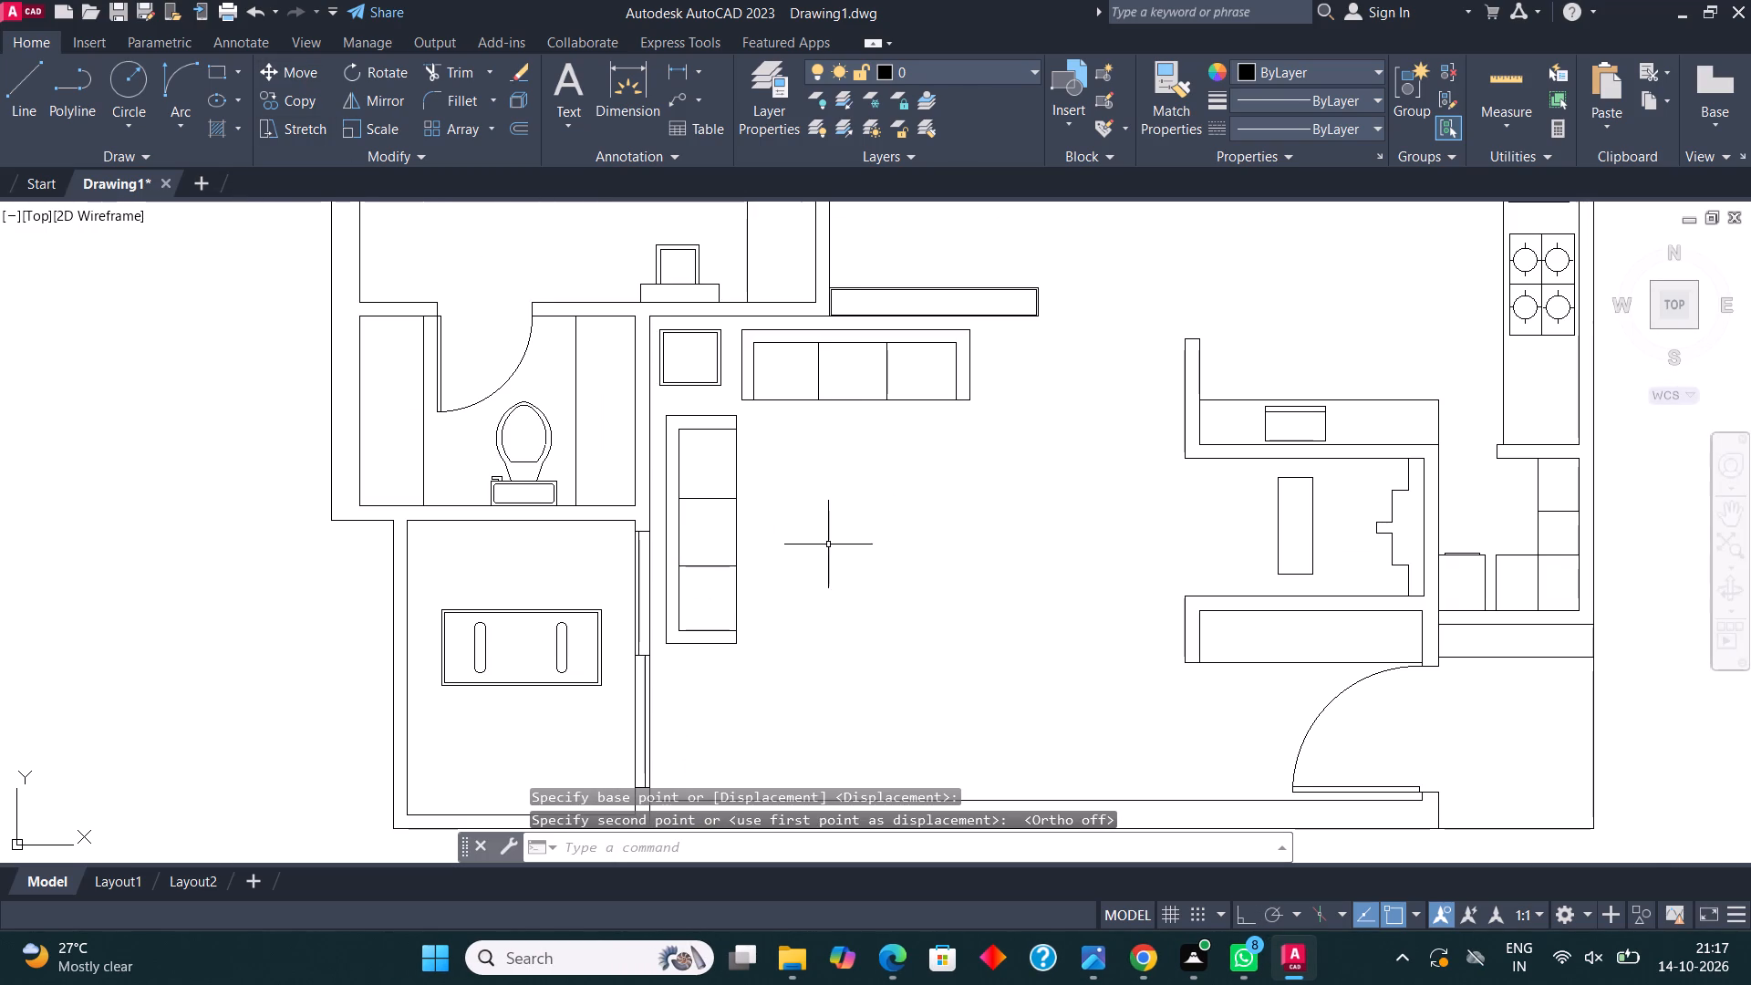
middle_click_drag(824, 541, 772, 529)
left_click(211, 75)
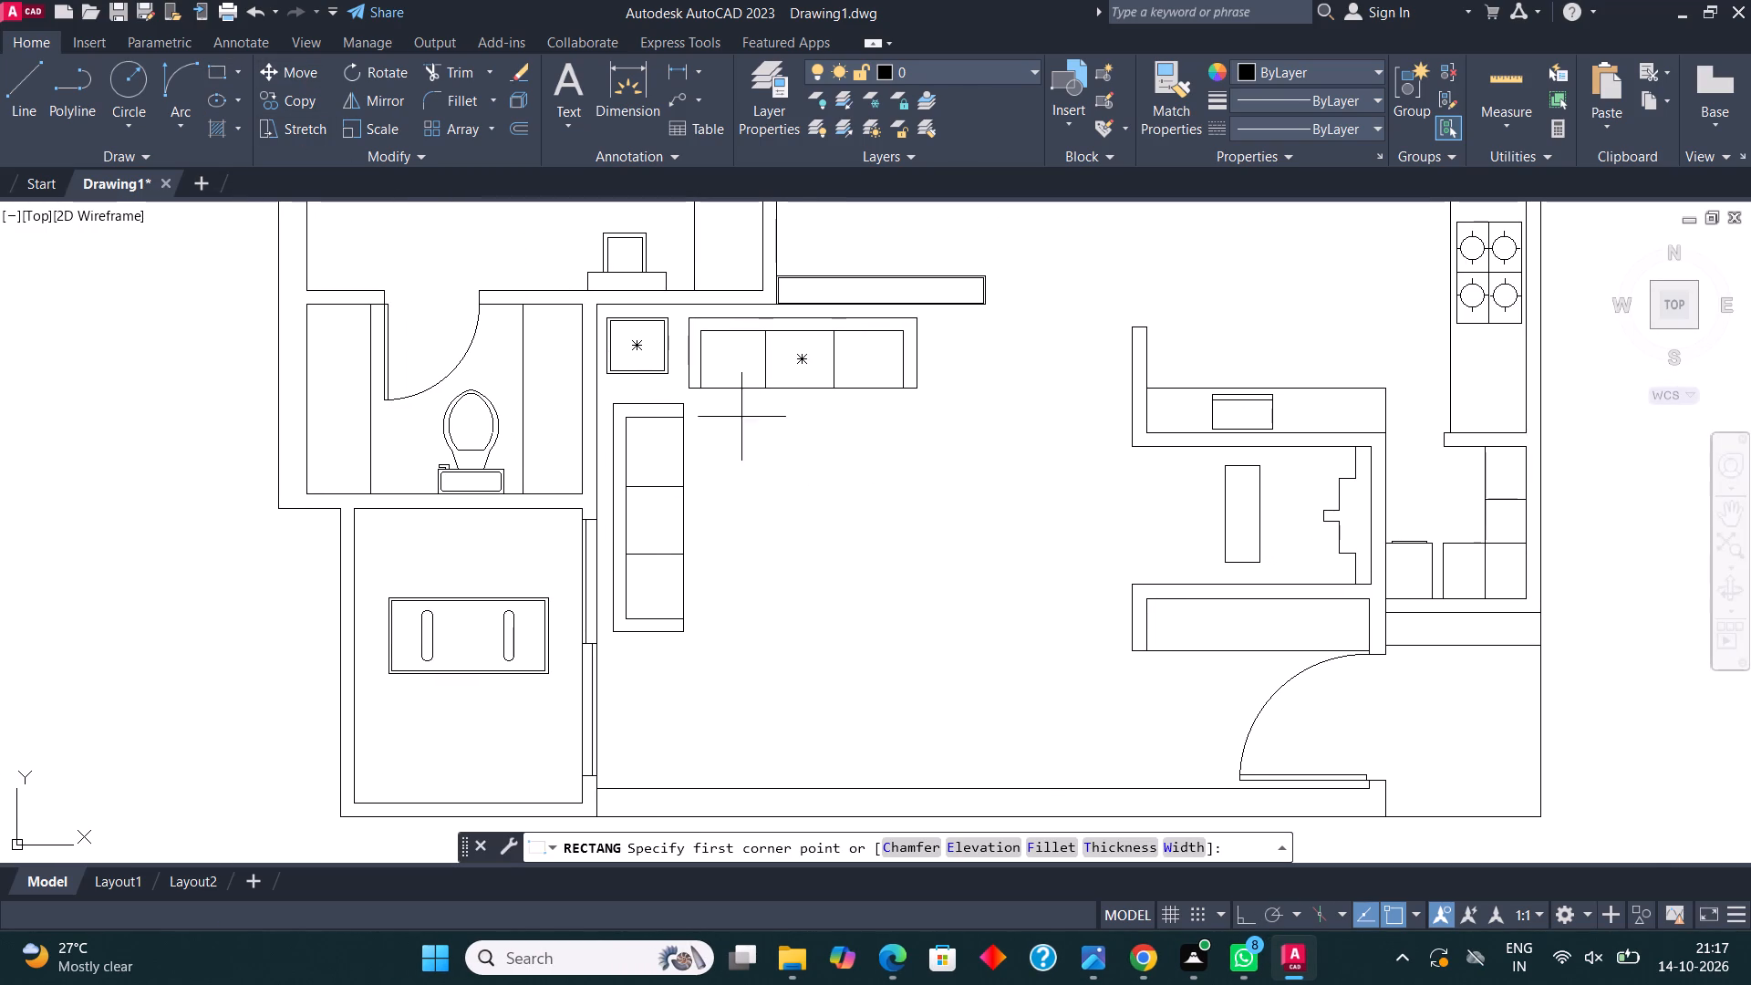
left_click(723, 441)
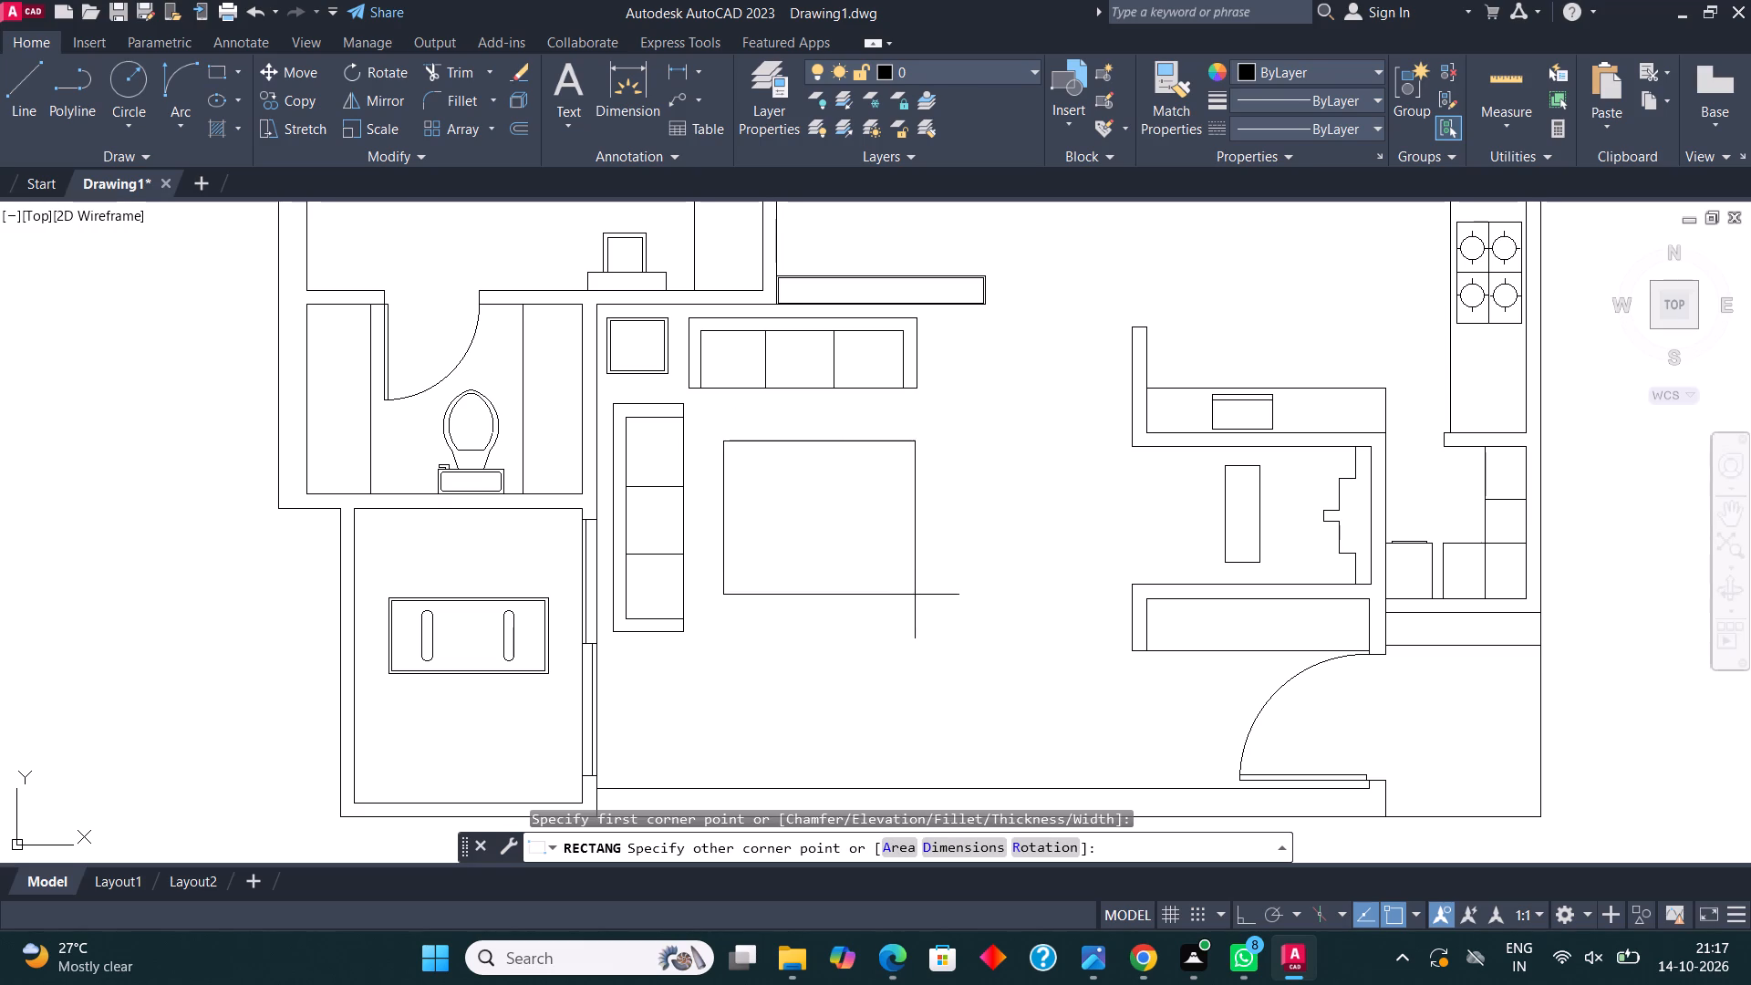
left_click(899, 543)
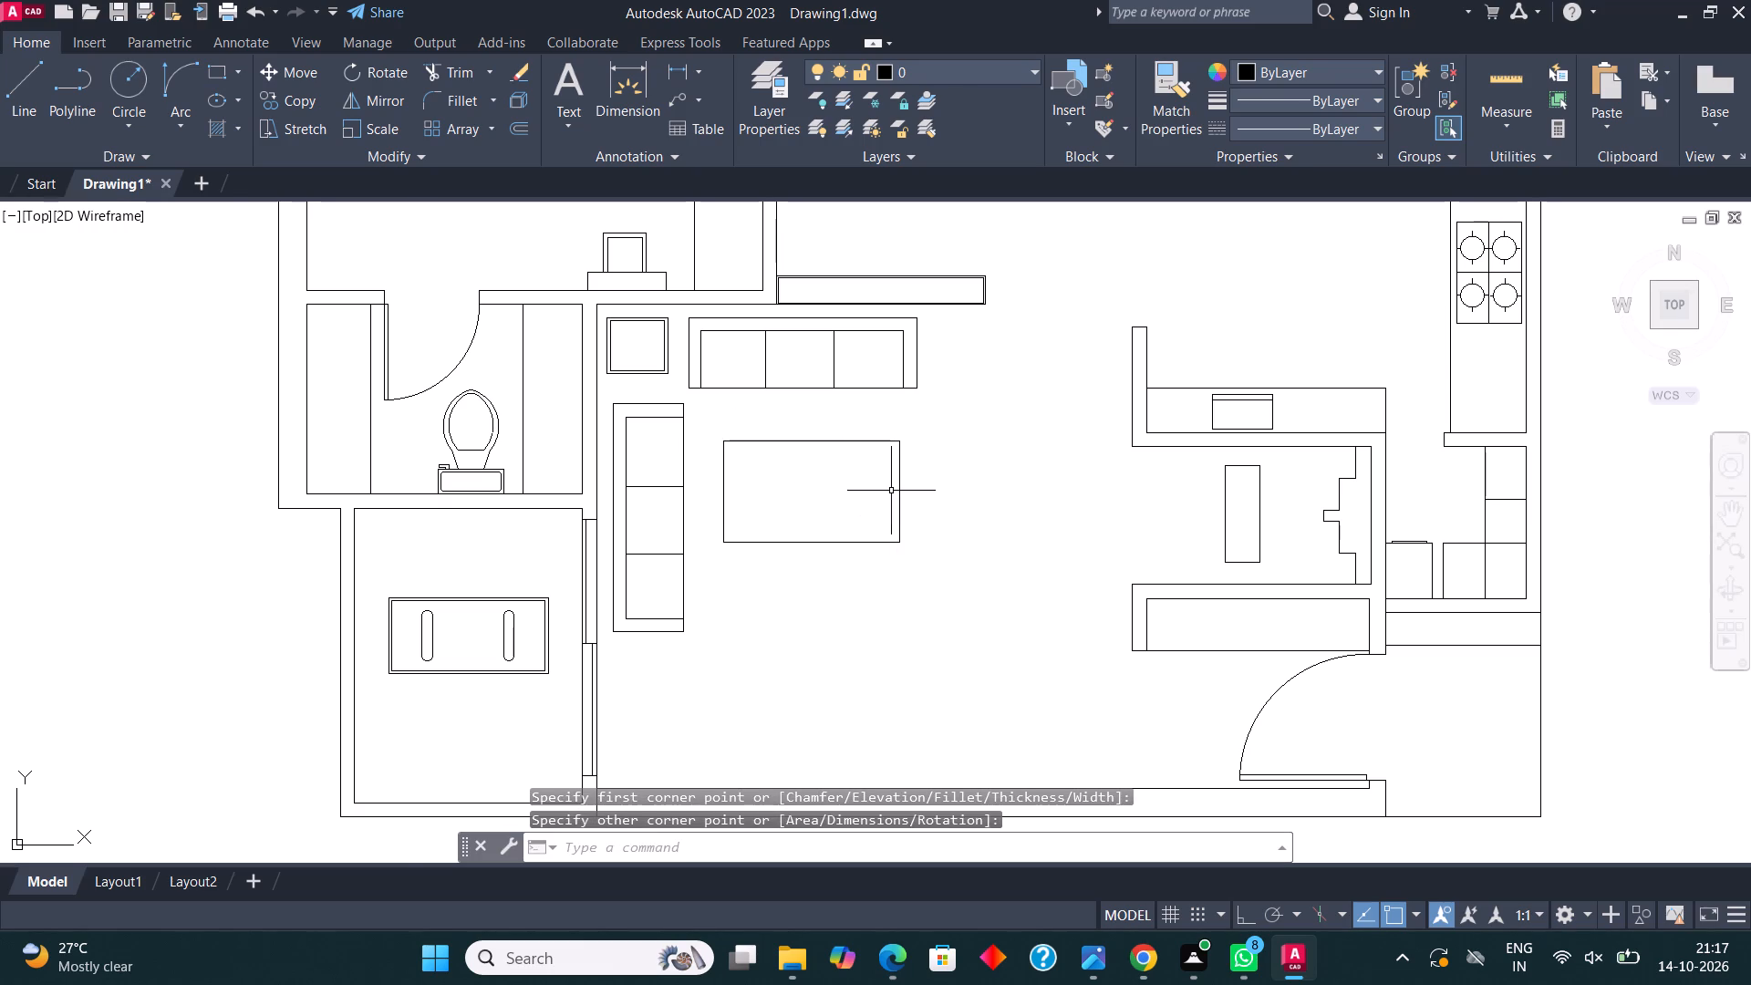
Offset the coffee-table rectangle inward by 1" to give it a thin border.
scroll(891, 491, "up", 1)
left_click(855, 486)
left_click(782, 391)
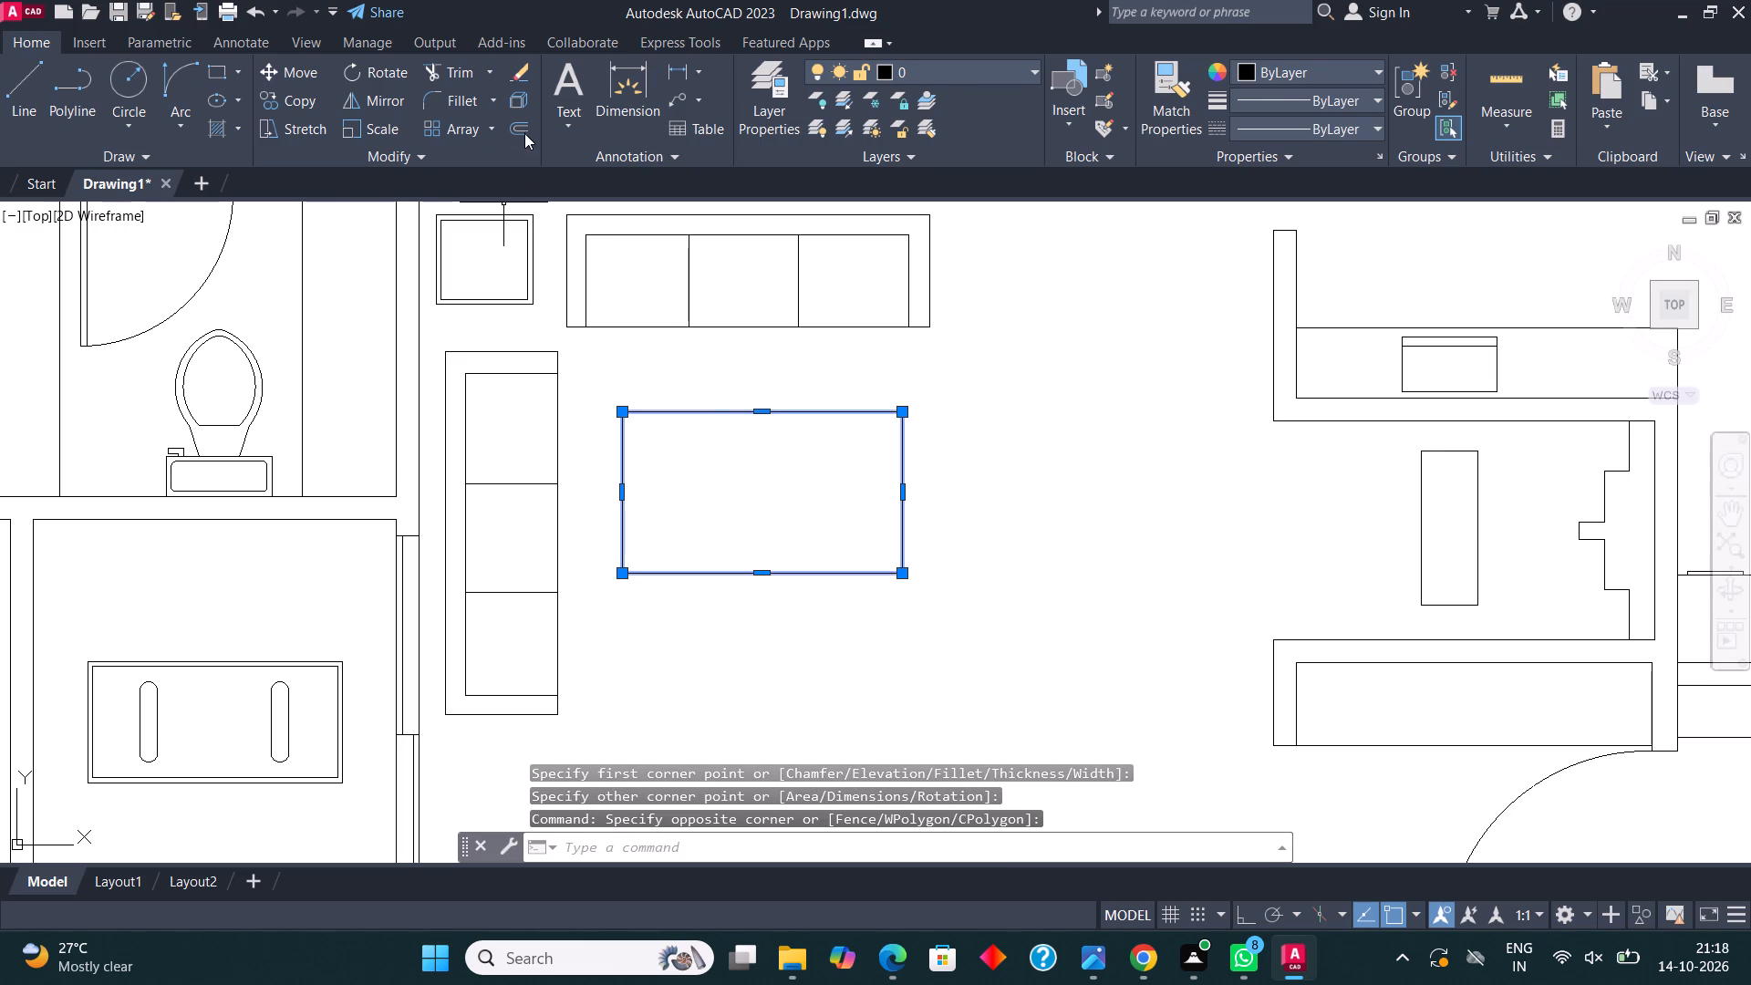
left_click(524, 132)
left_click(758, 417)
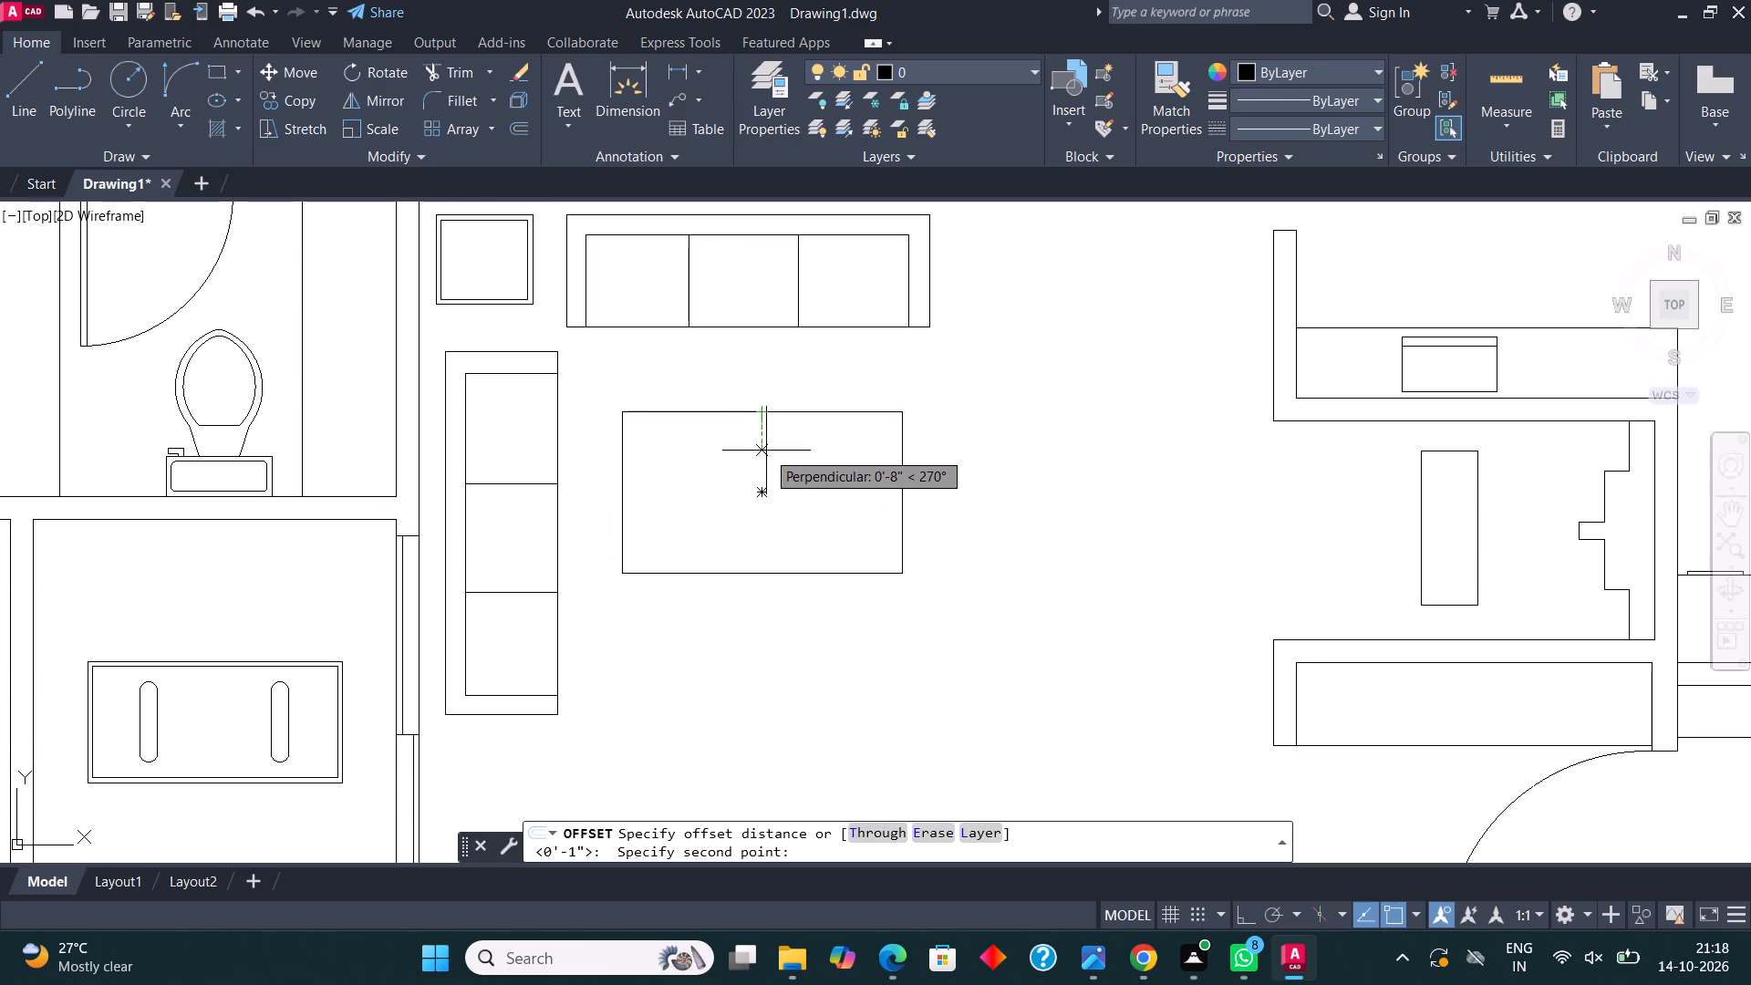
type("1\"")
key("Return")
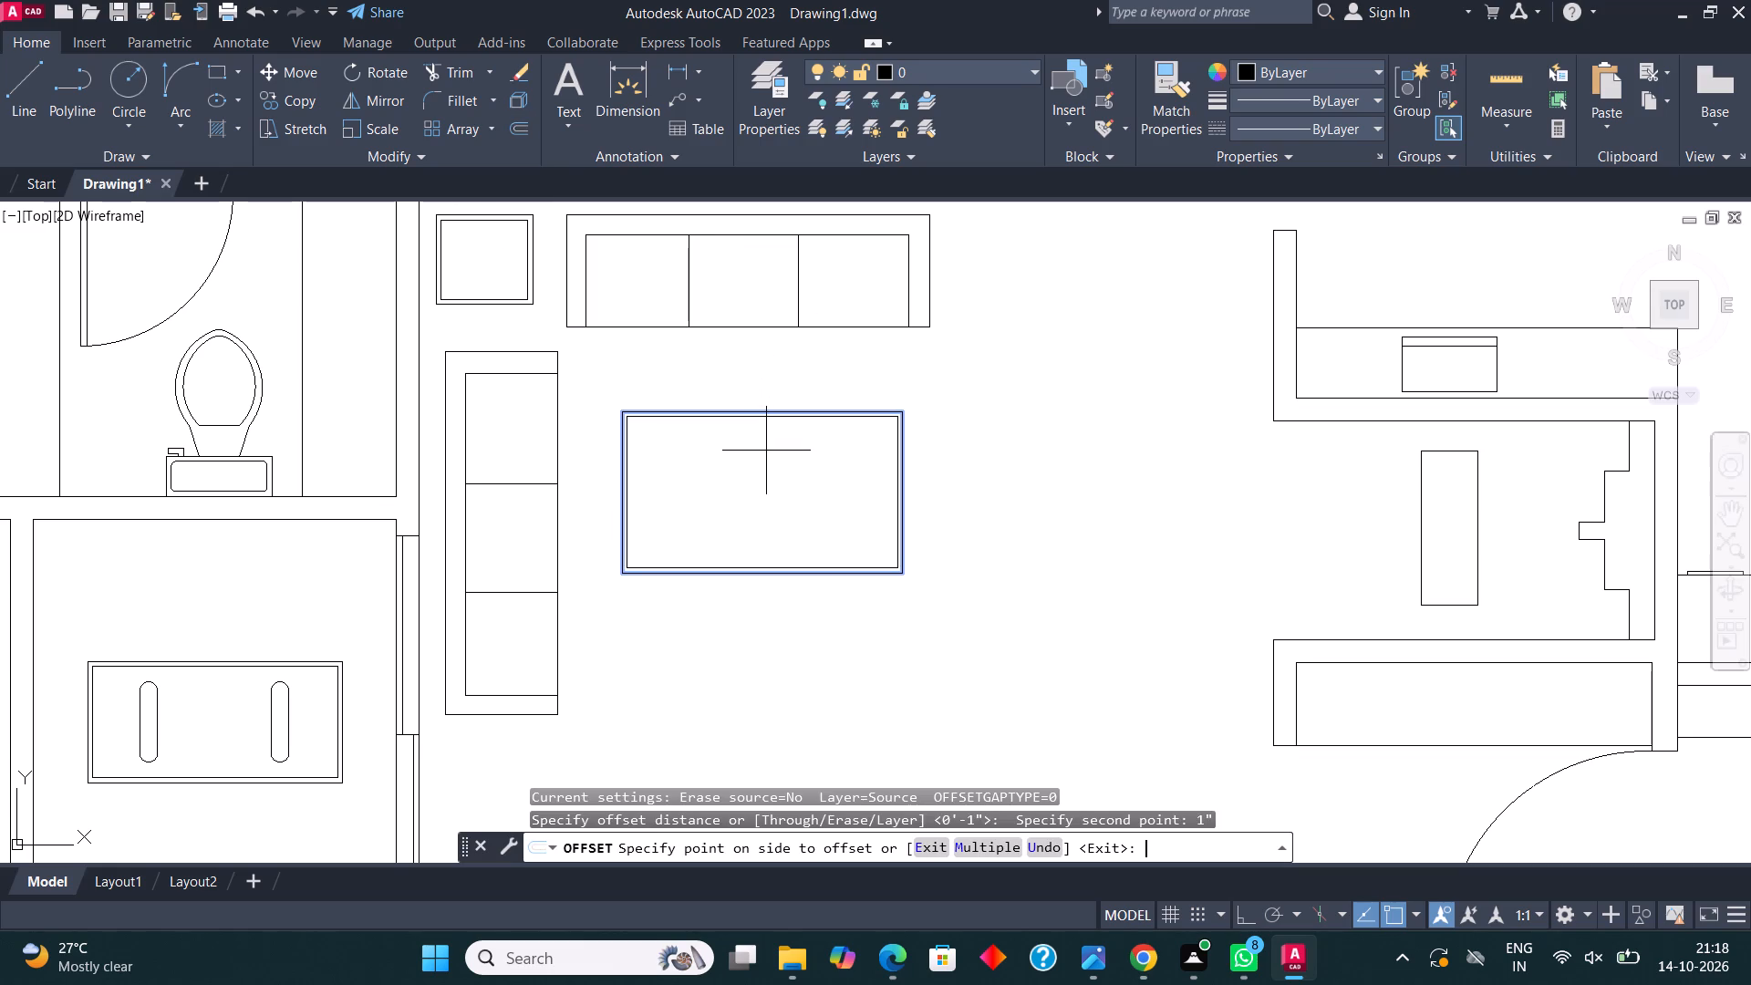
left_click(765, 461)
key("Escape")
Offset the coffee table's inner outline inward by 3" to add a third nested rectangle.
left_click(755, 418)
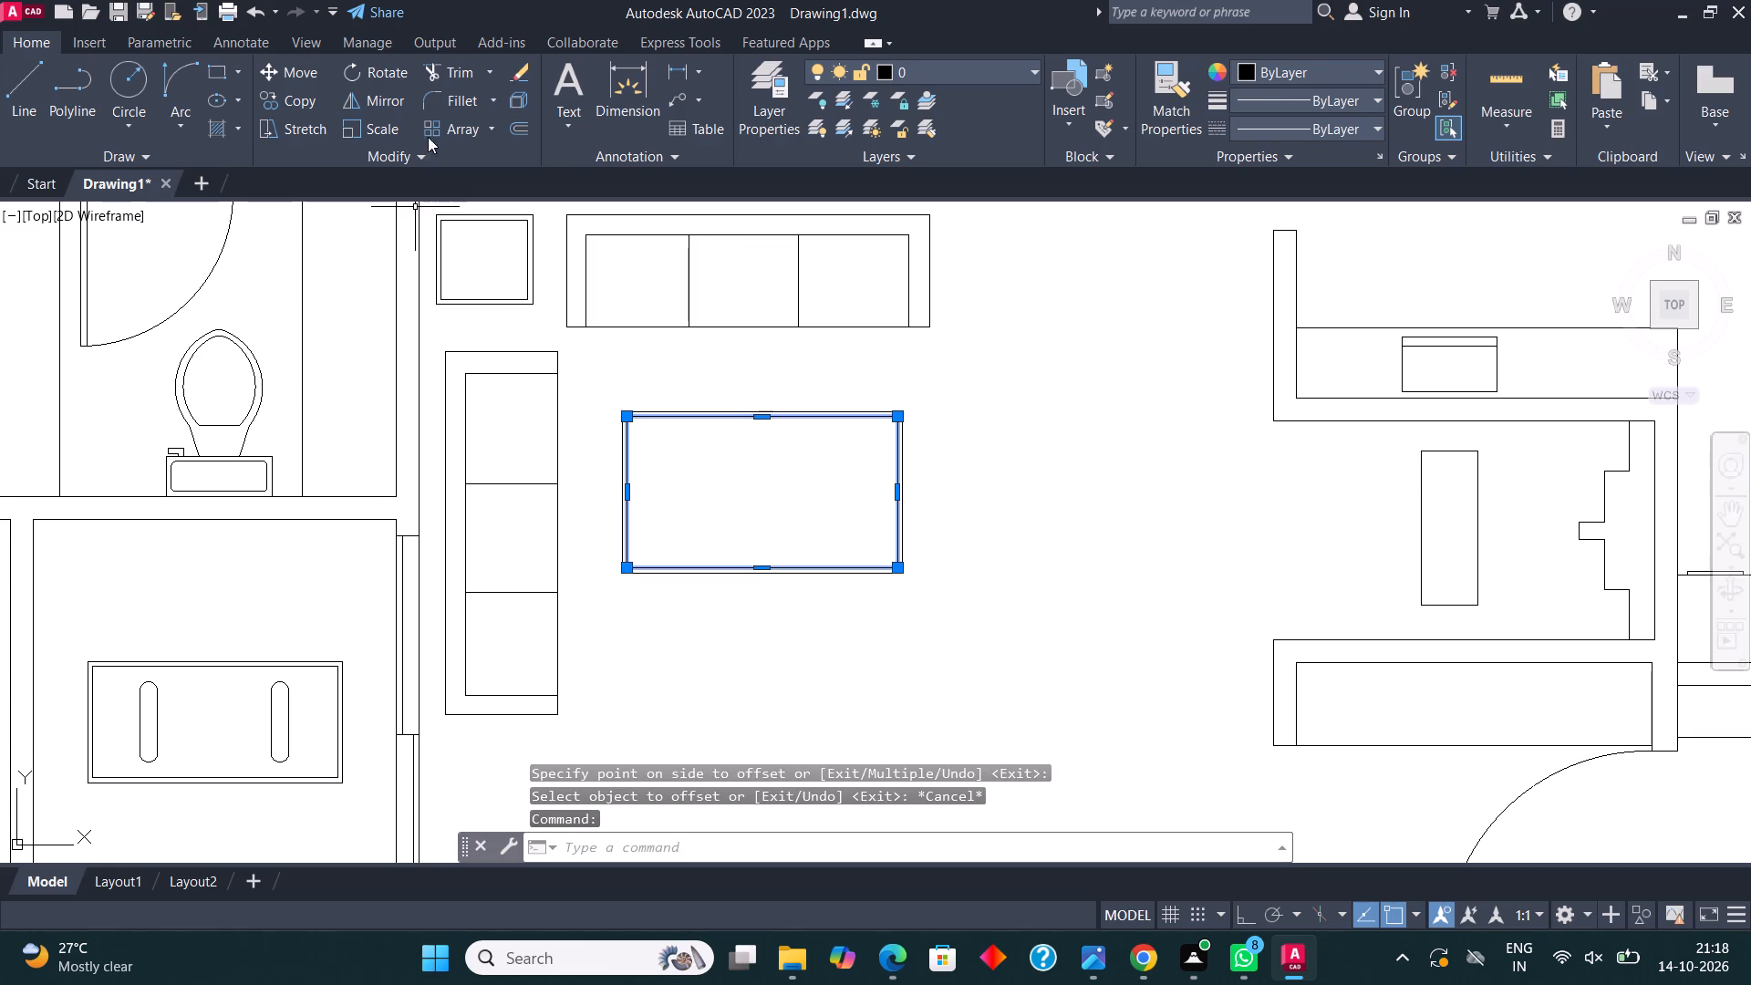
left_click(519, 124)
scroll(828, 447, "up", 2)
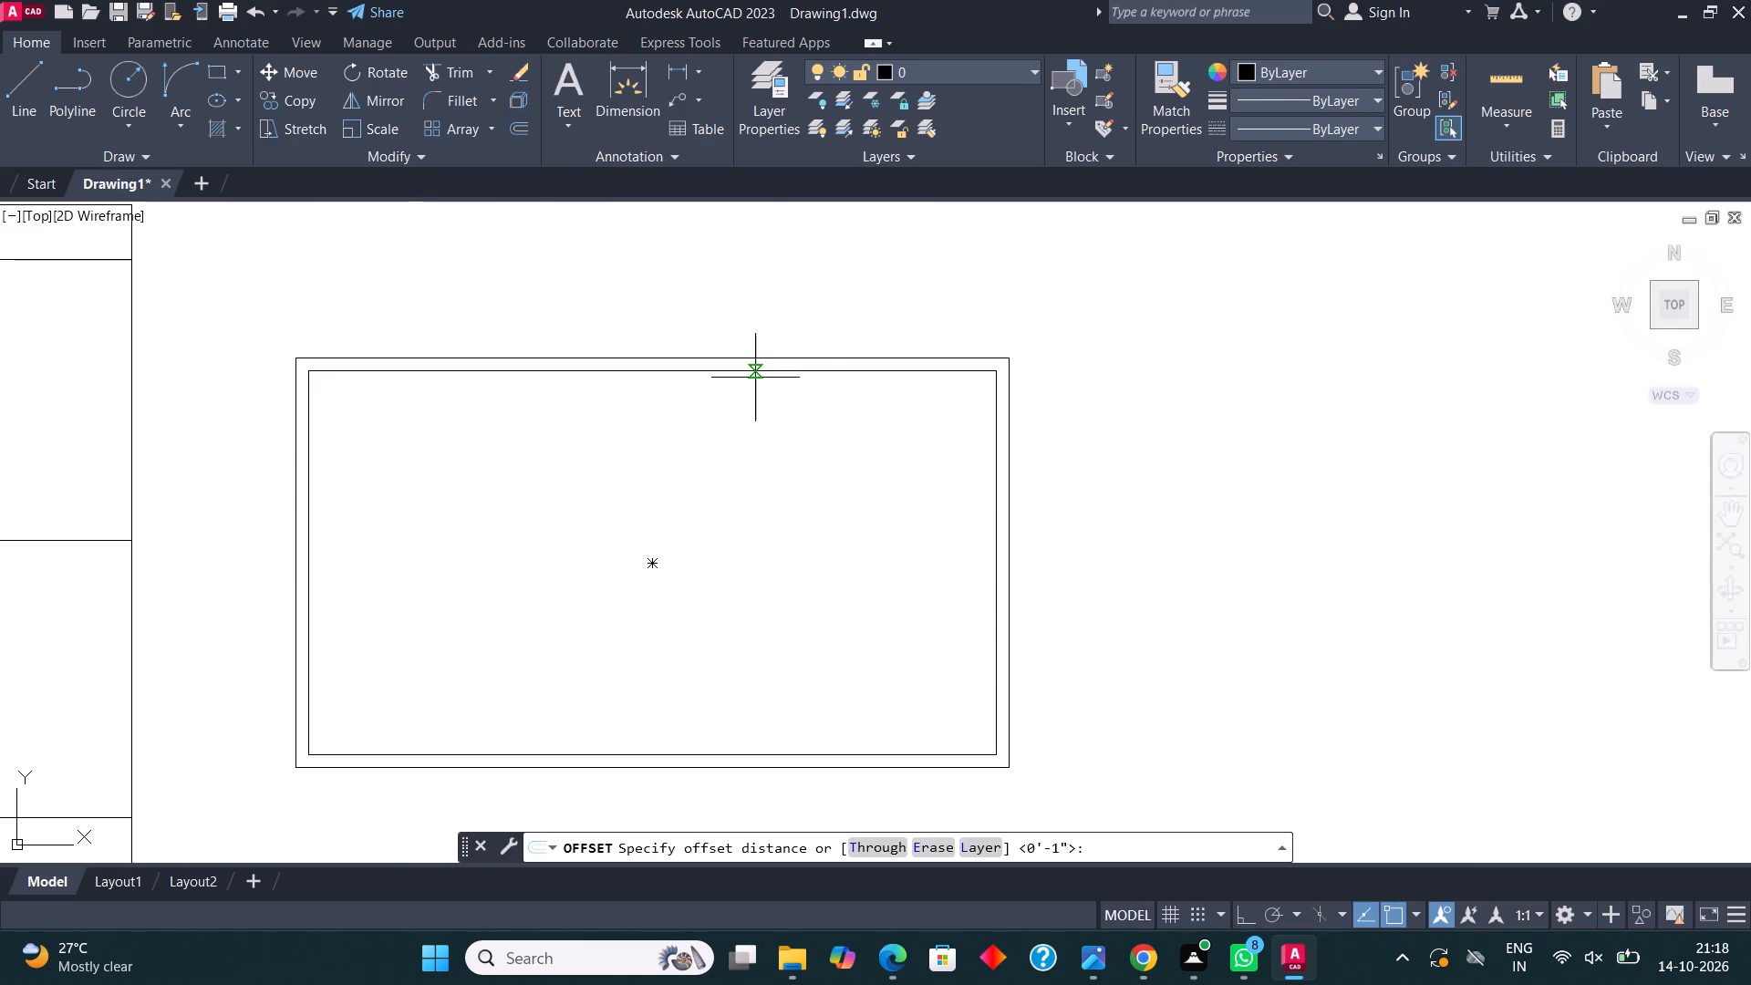
left_click(753, 377)
key("2")
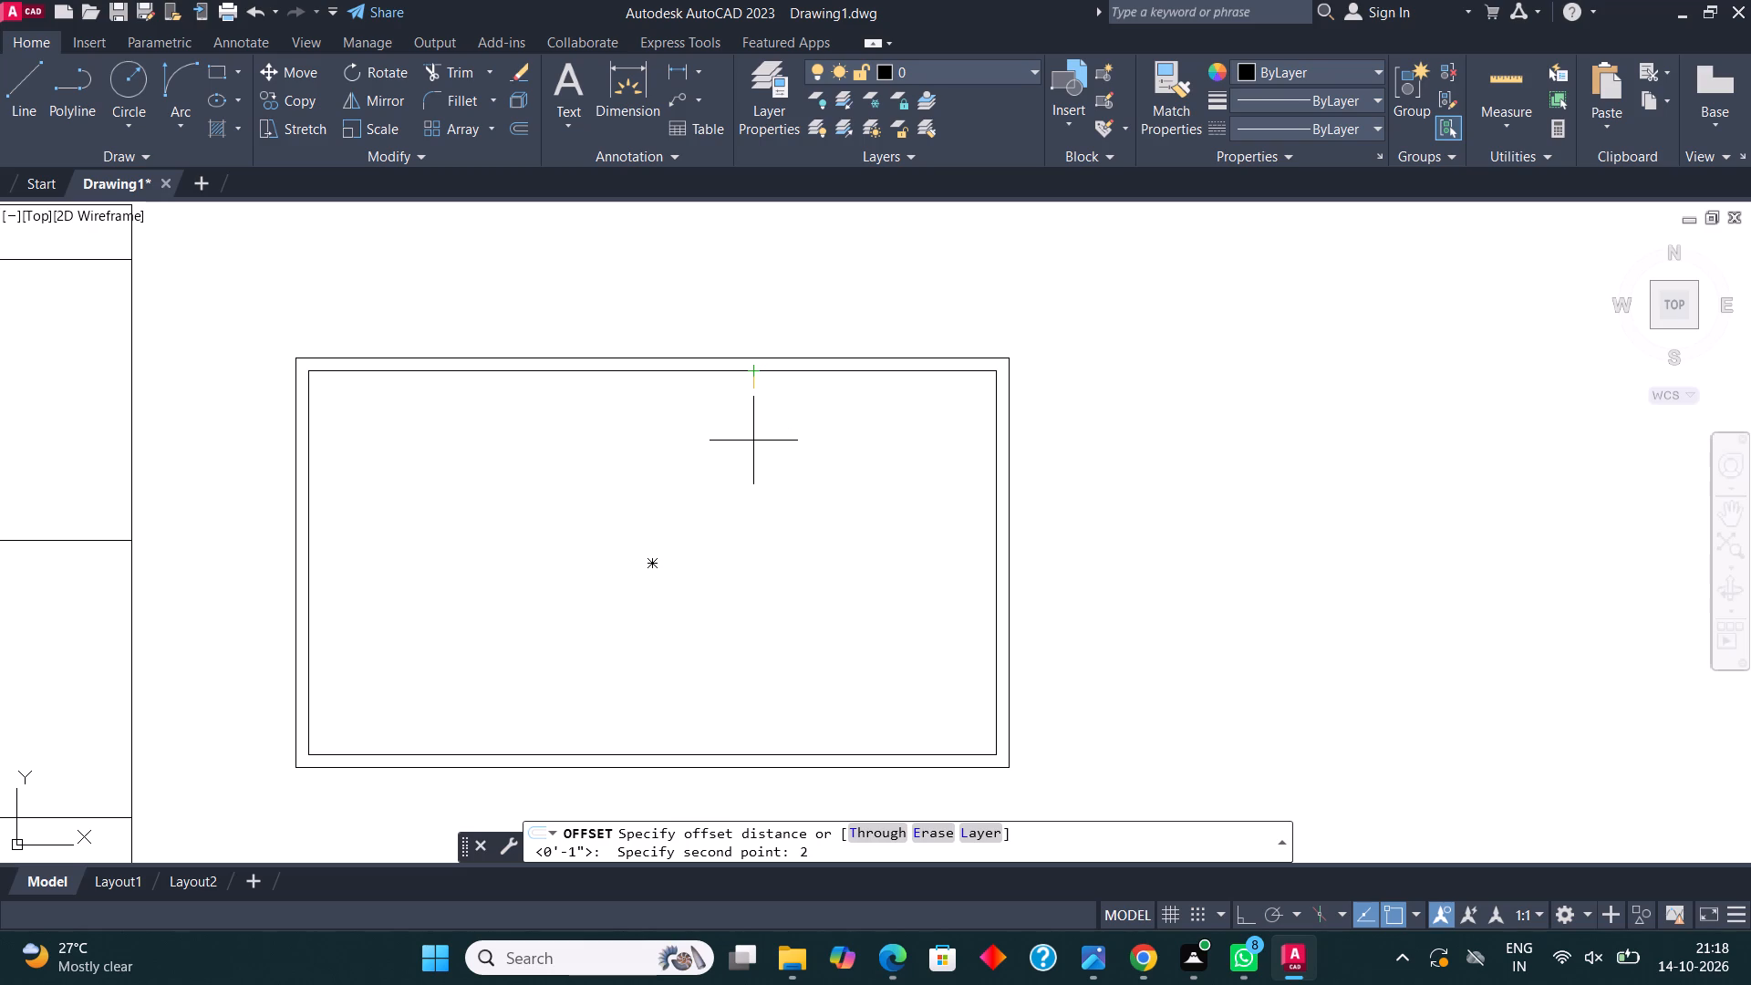
key("BackSpace")
type("3\"")
key("Return")
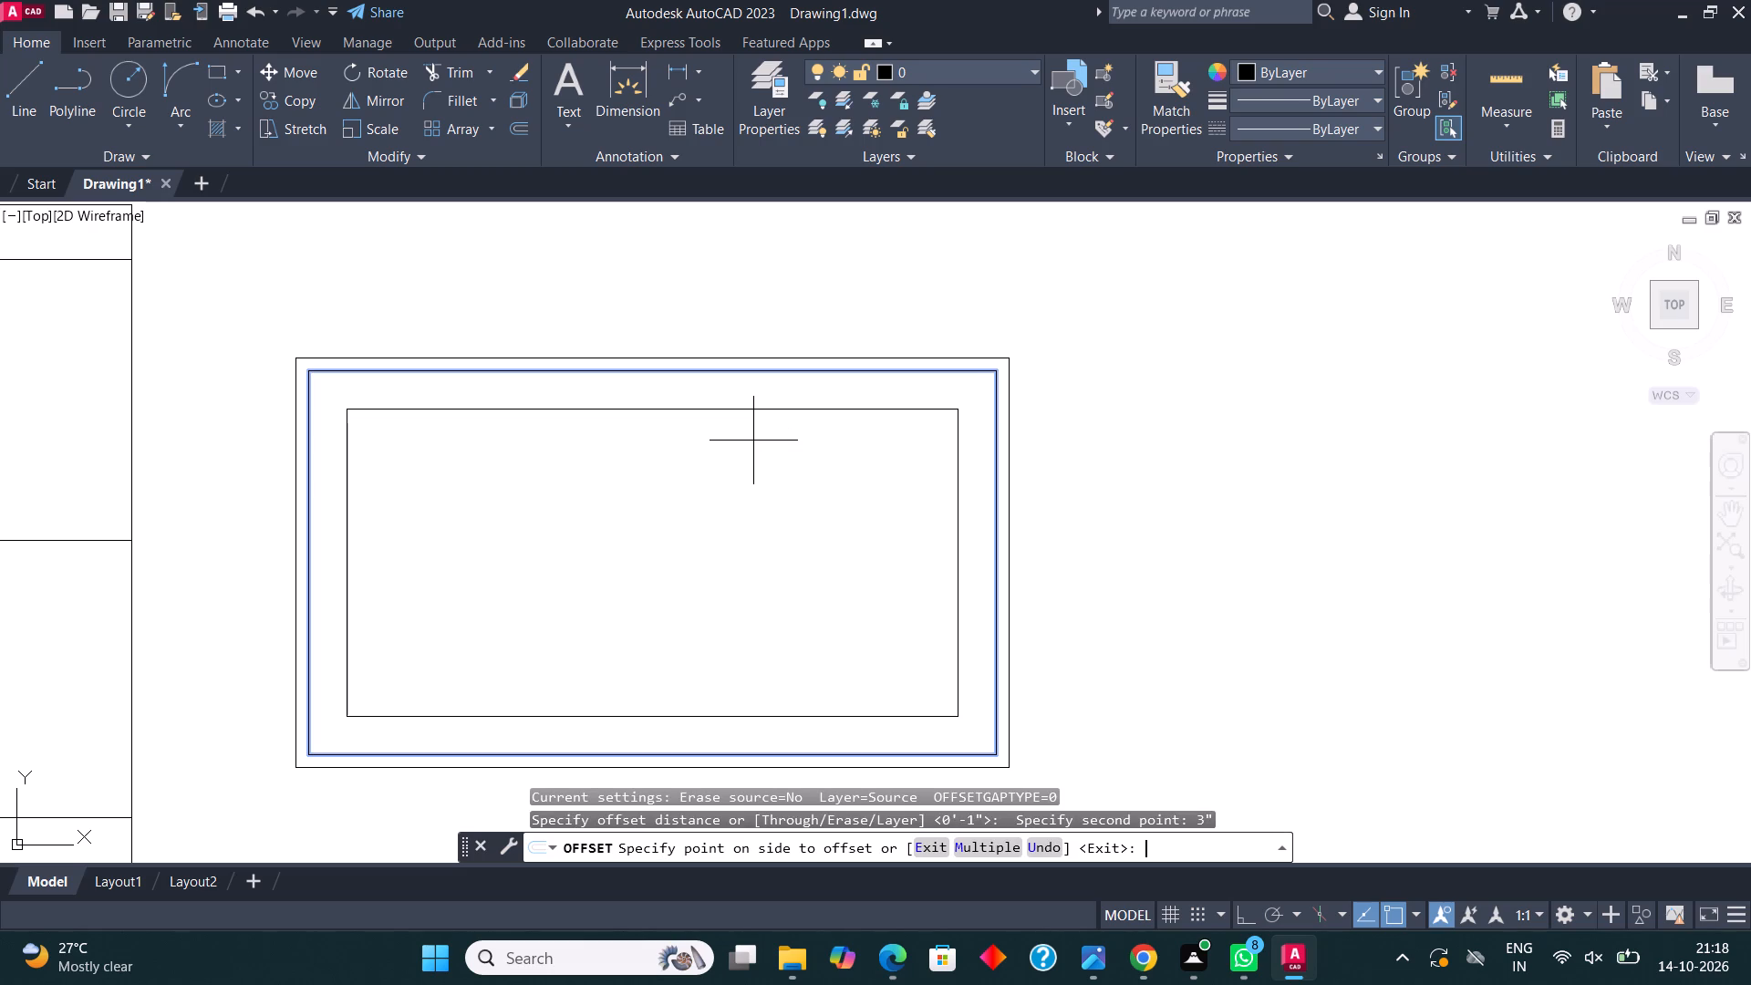
left_click(749, 496)
scroll(750, 461, "down", 2)
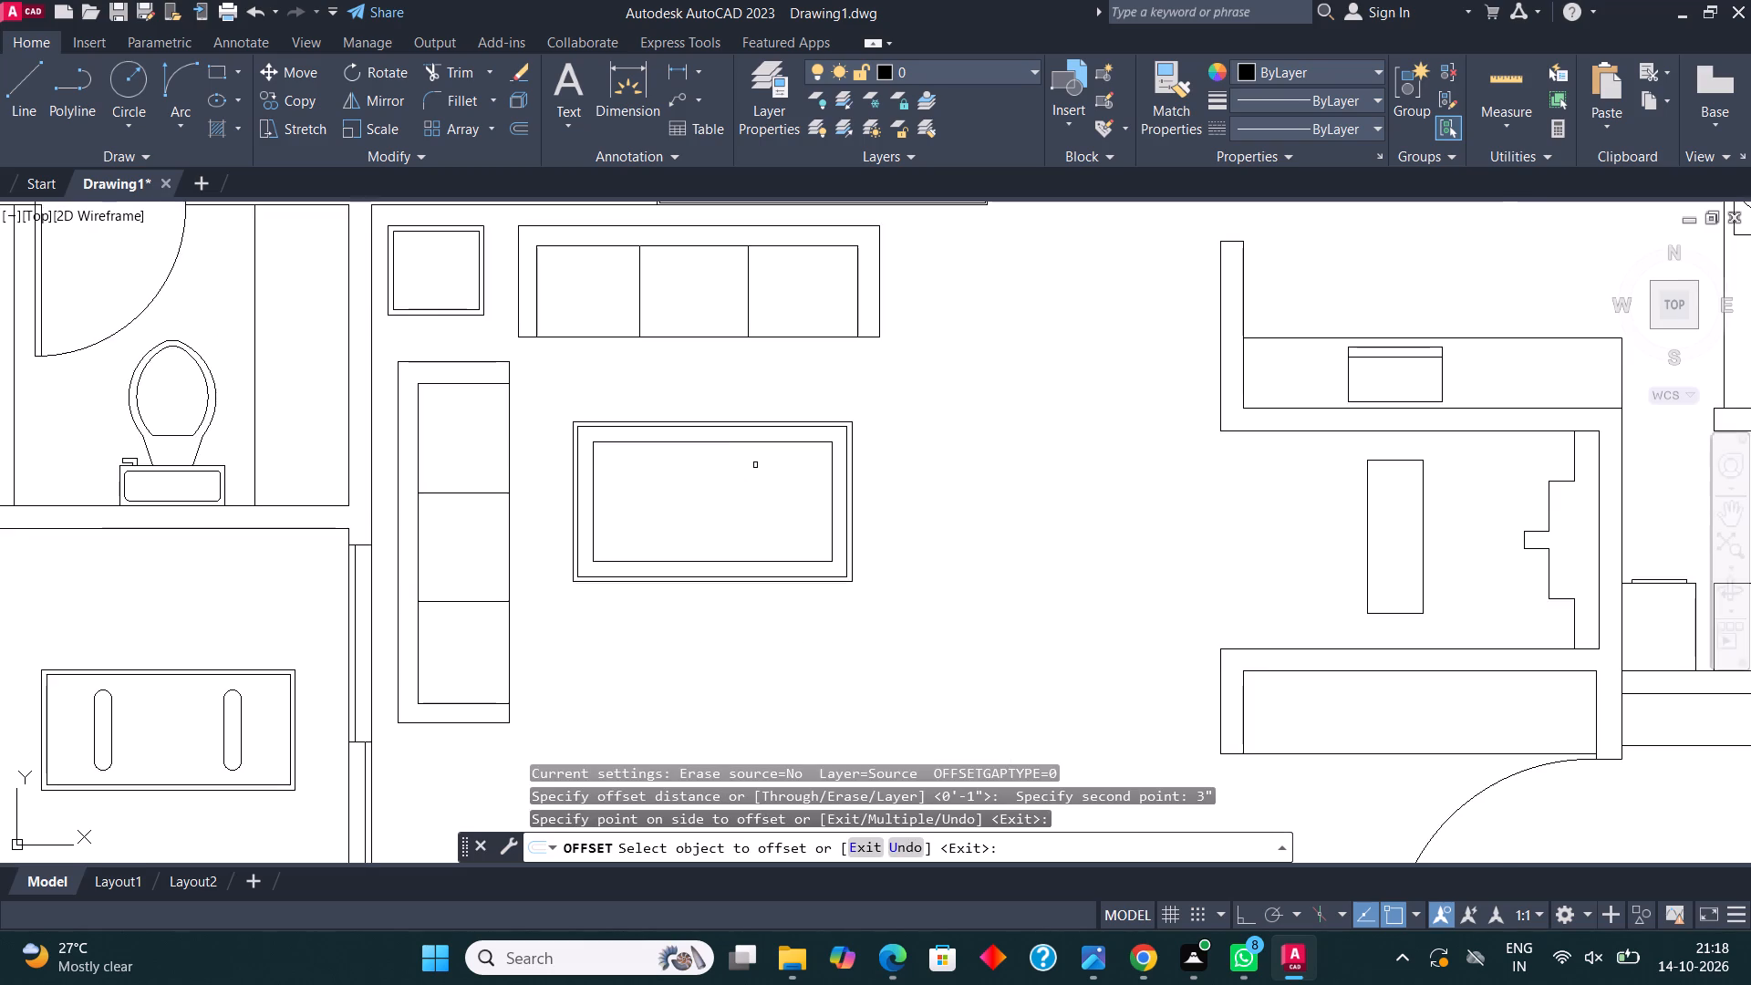
scroll(759, 467, "up", 1)
key("Escape")
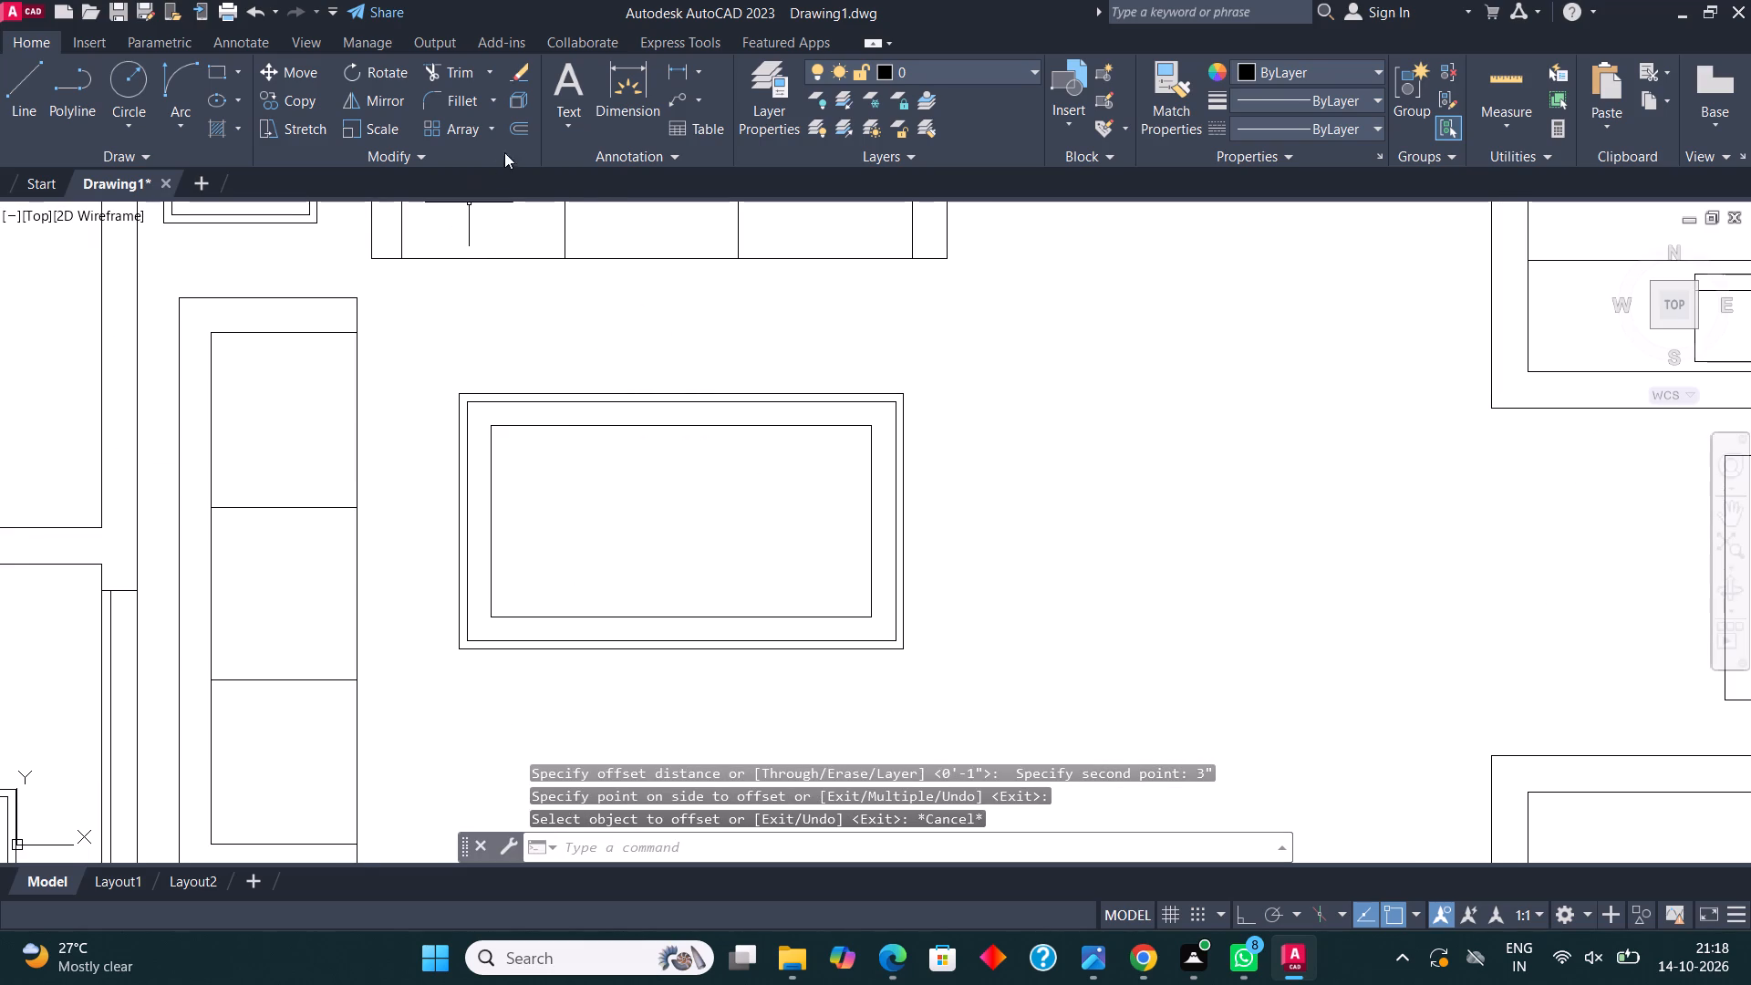
Offset the coffee table's innermost rectangle inward by about 6", picking the distance on the drawing.
left_click(517, 119)
left_click(684, 430)
left_click(683, 474)
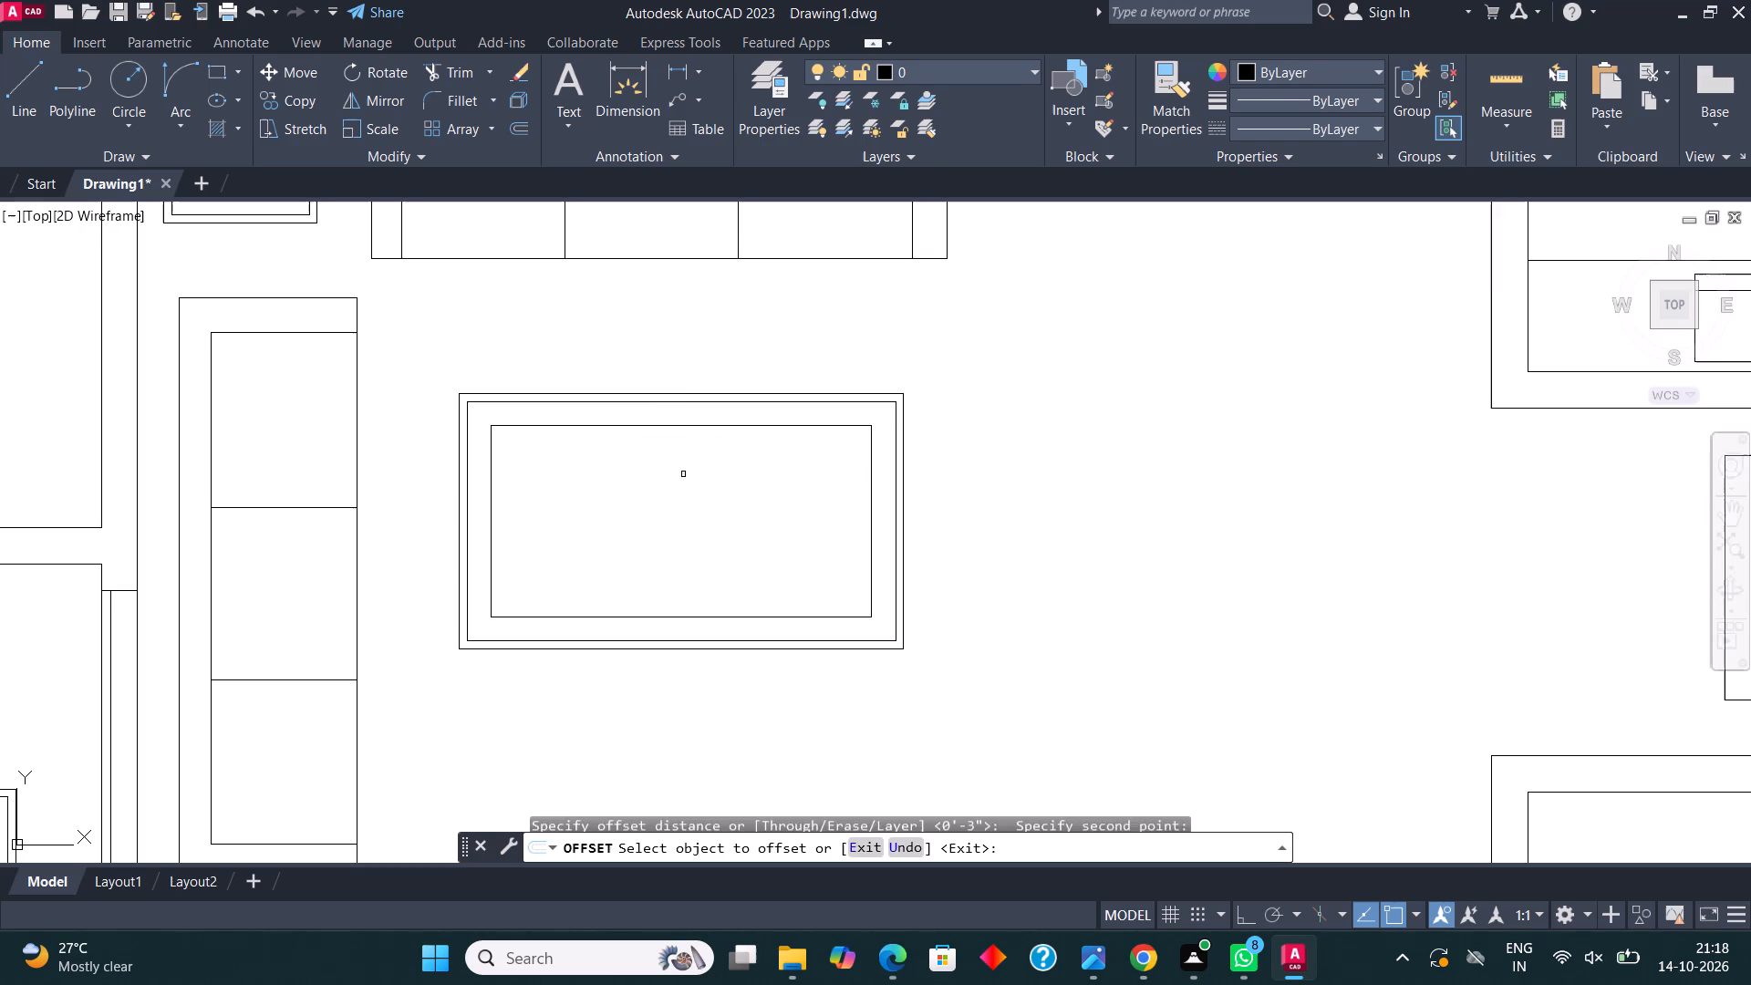
left_click(676, 430)
left_click(679, 428)
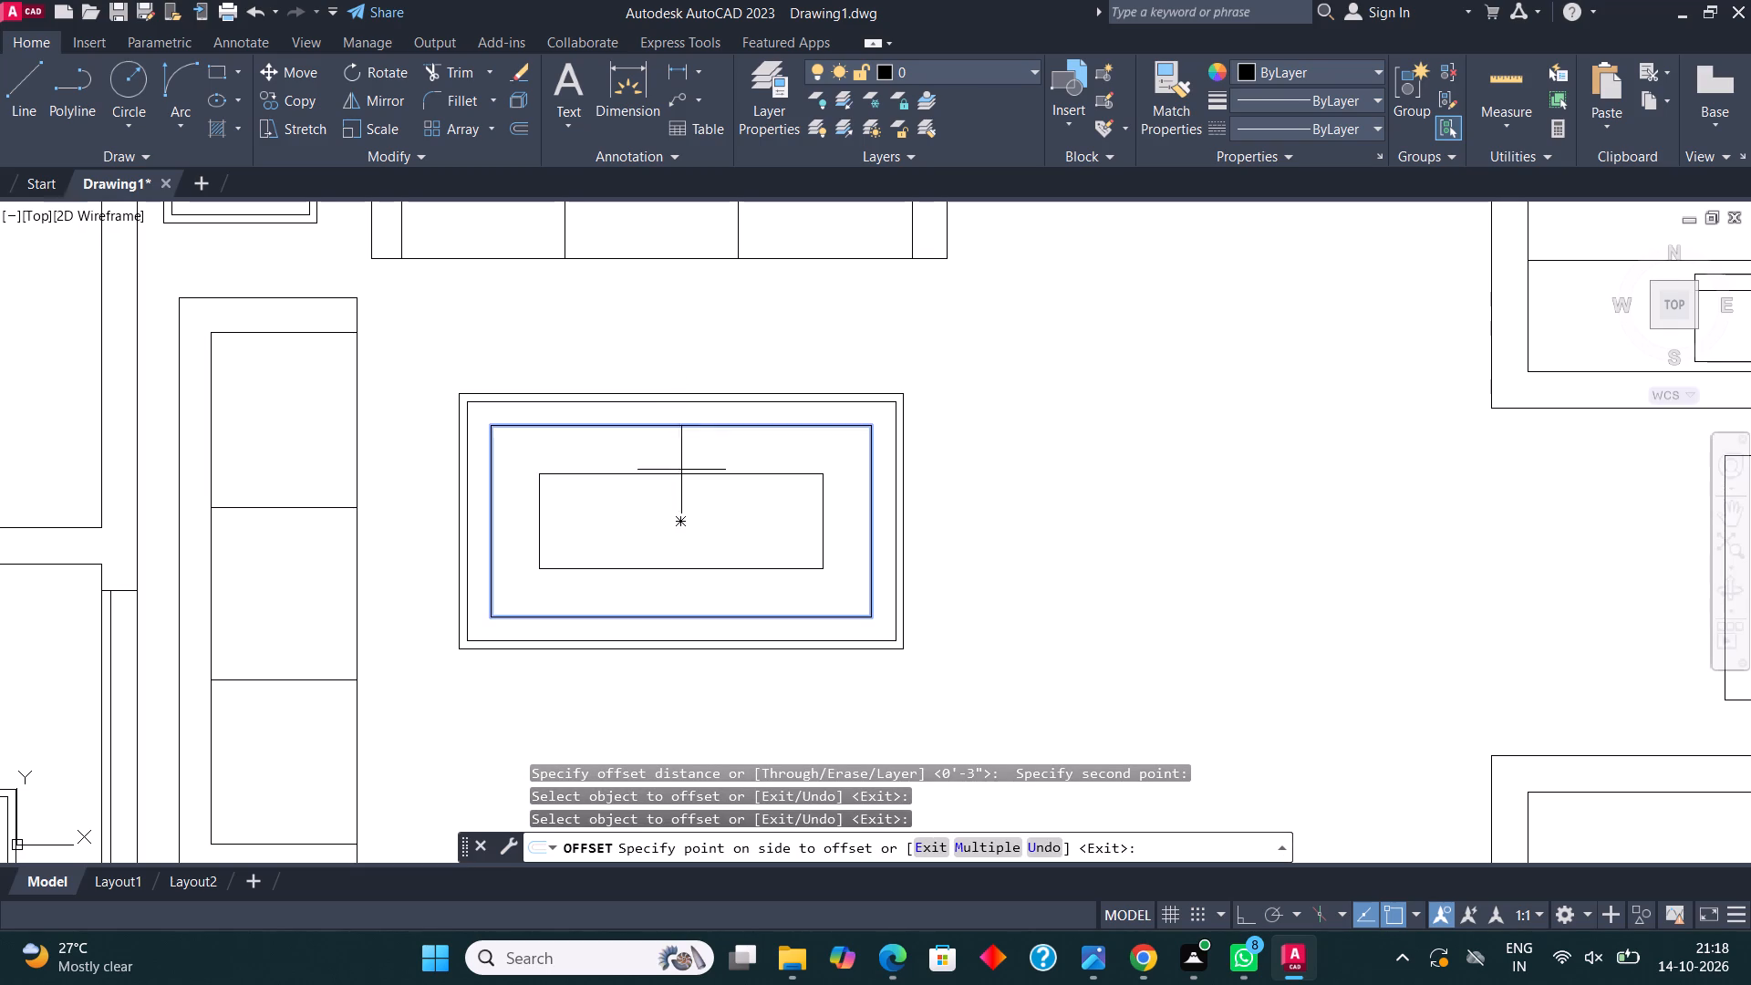
left_click(680, 503)
key("Escape")
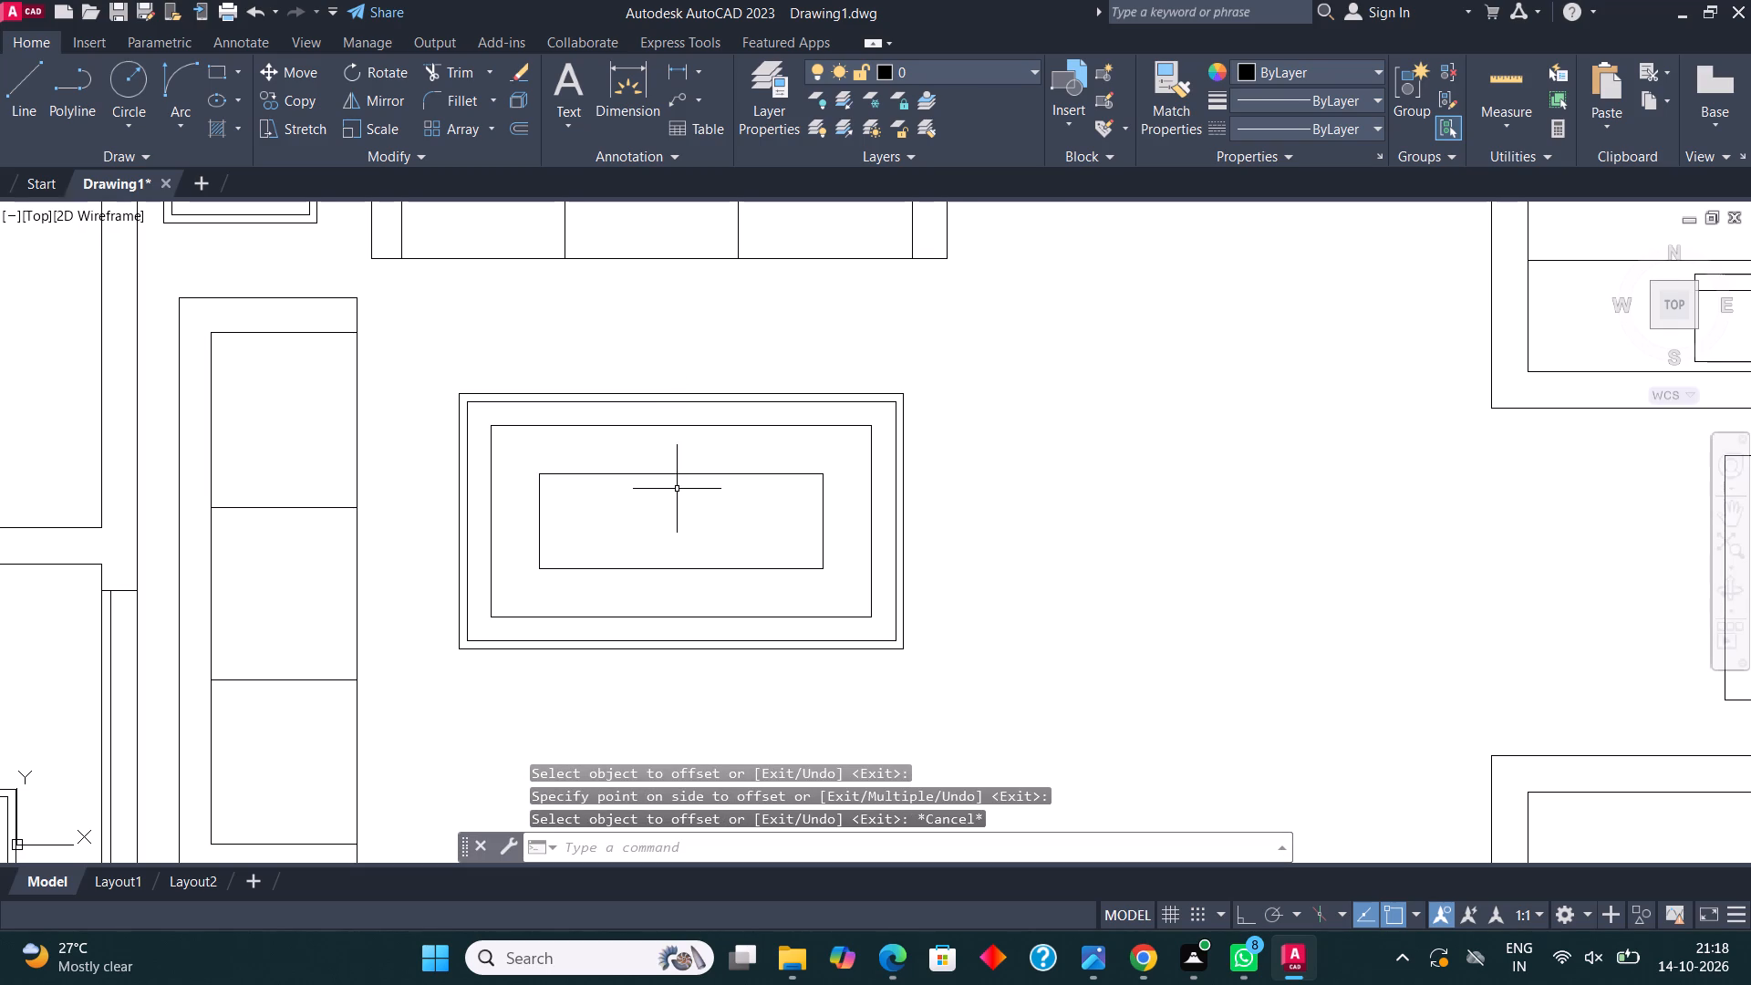
Offset the coffee table's smallest rectangle inward by about 4" to form a narrow central strip.
left_click(611, 461)
left_click(611, 489)
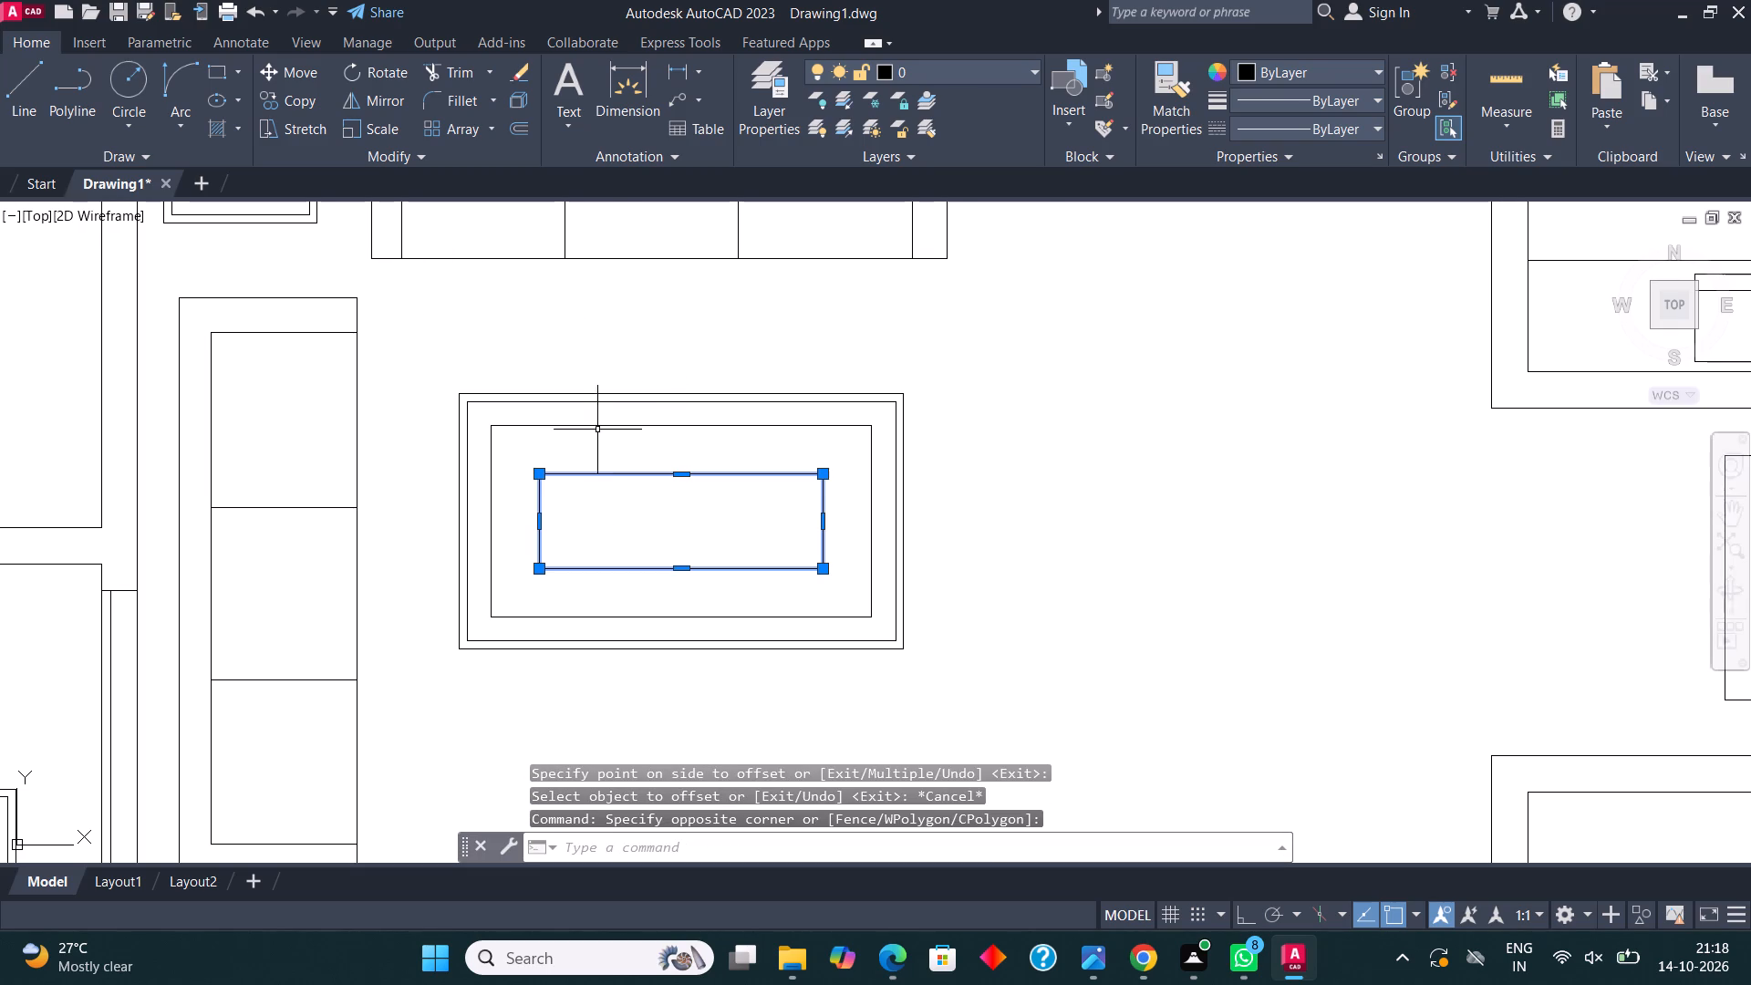
left_click(519, 122)
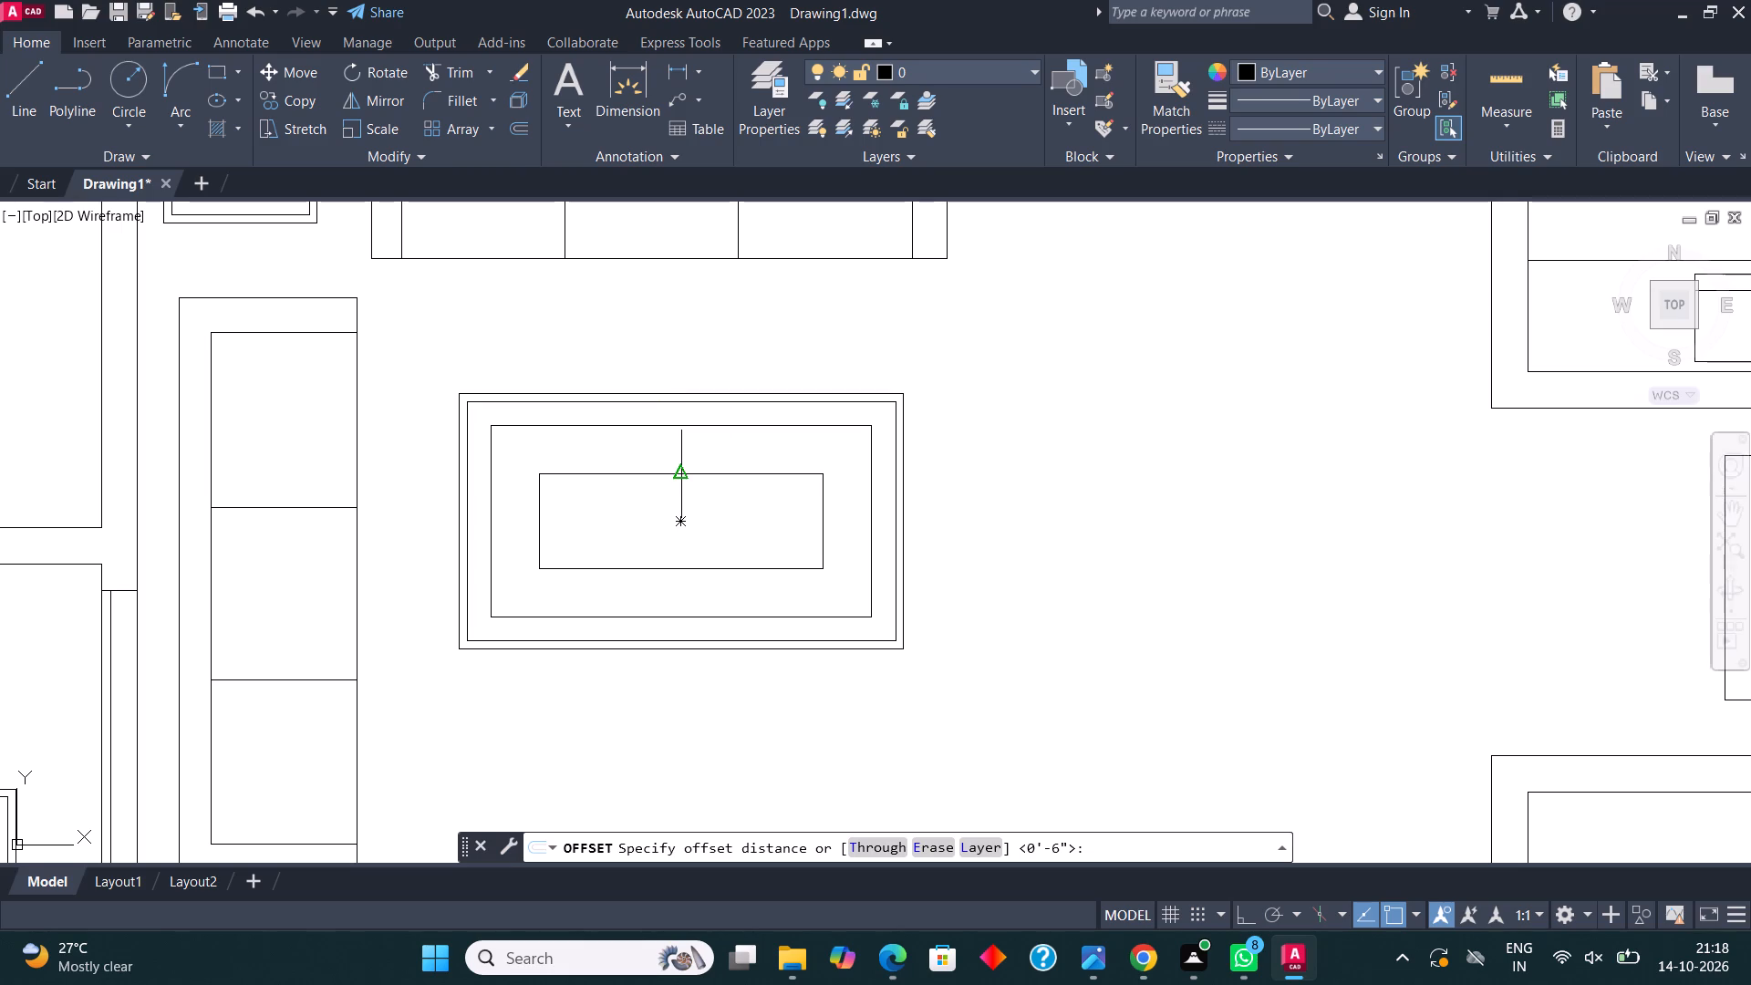
scroll(674, 479, "up", 2)
left_click(689, 468)
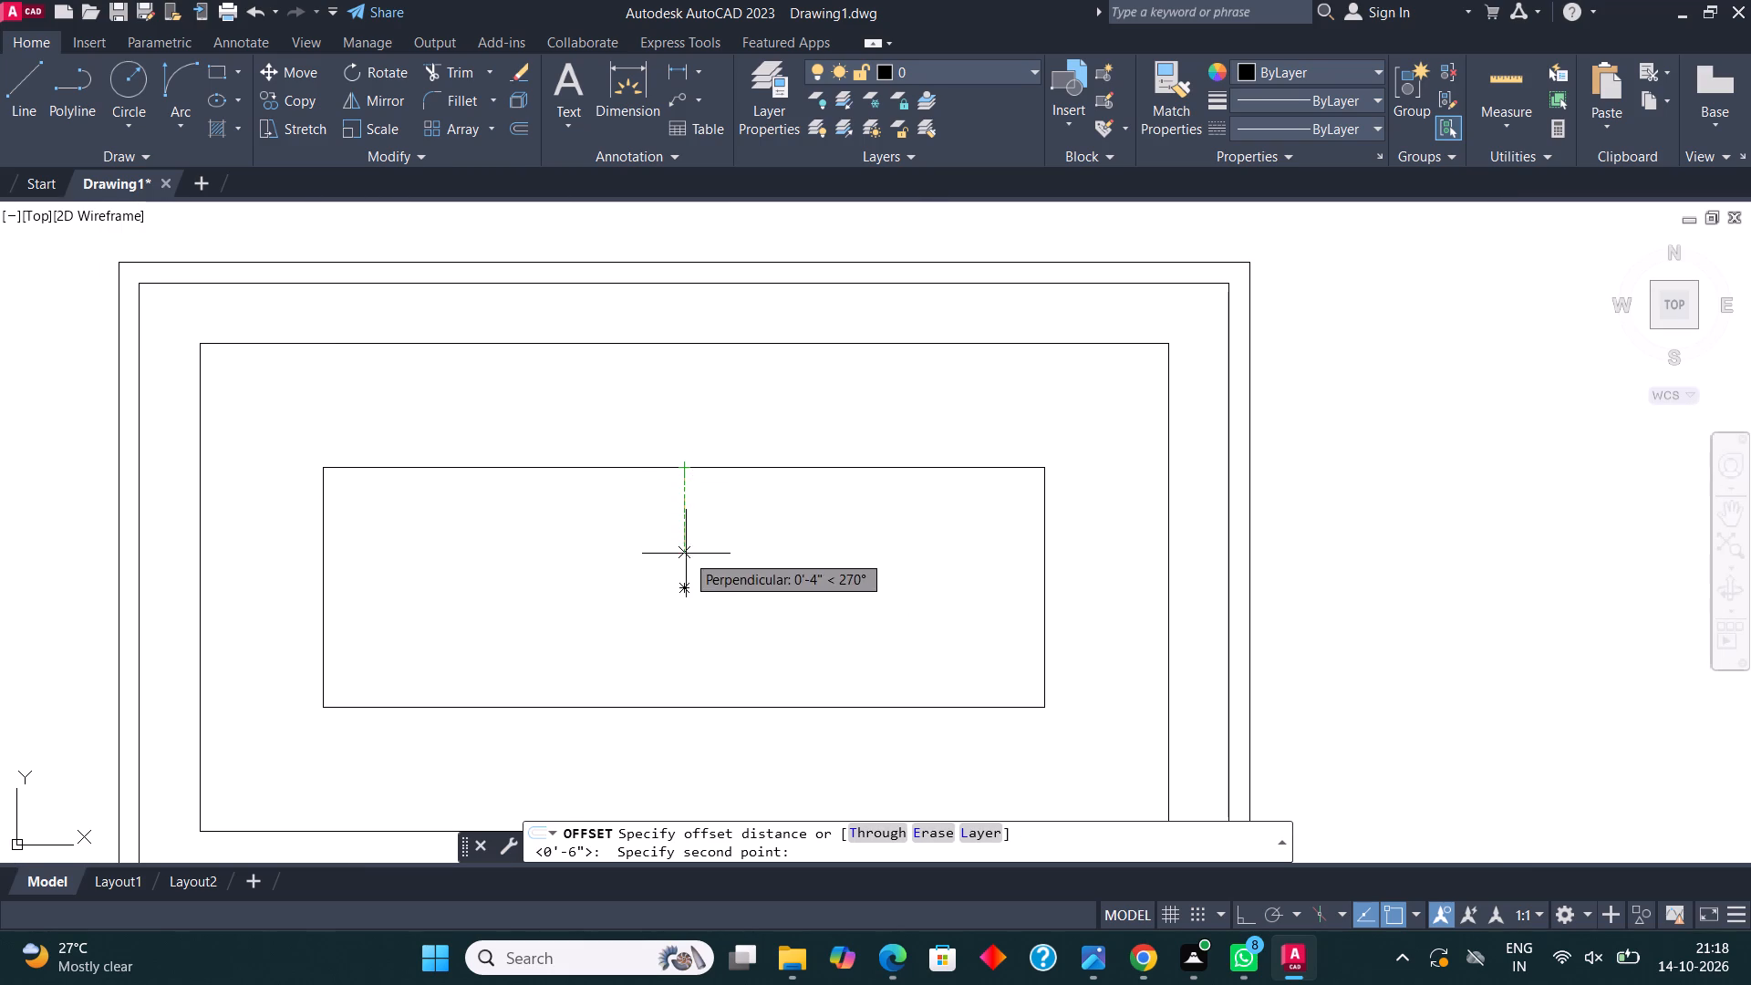
left_click(686, 555)
left_click(679, 586)
scroll(699, 454, "down", 4)
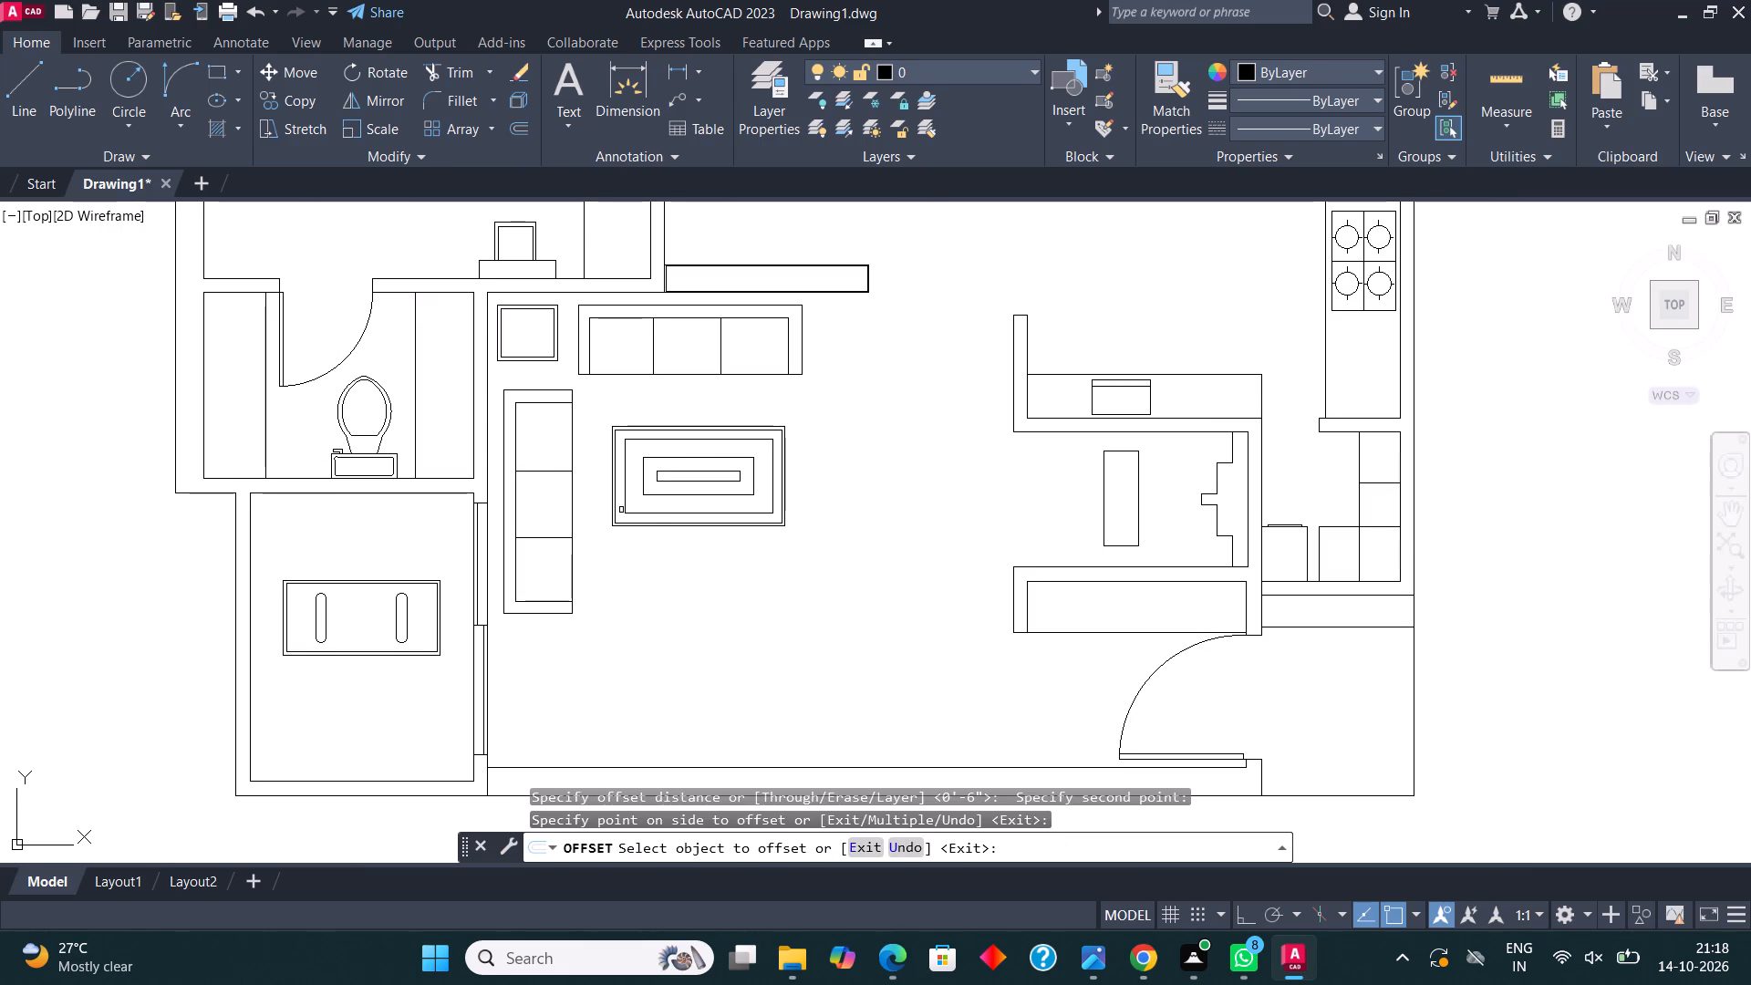
key("Escape")
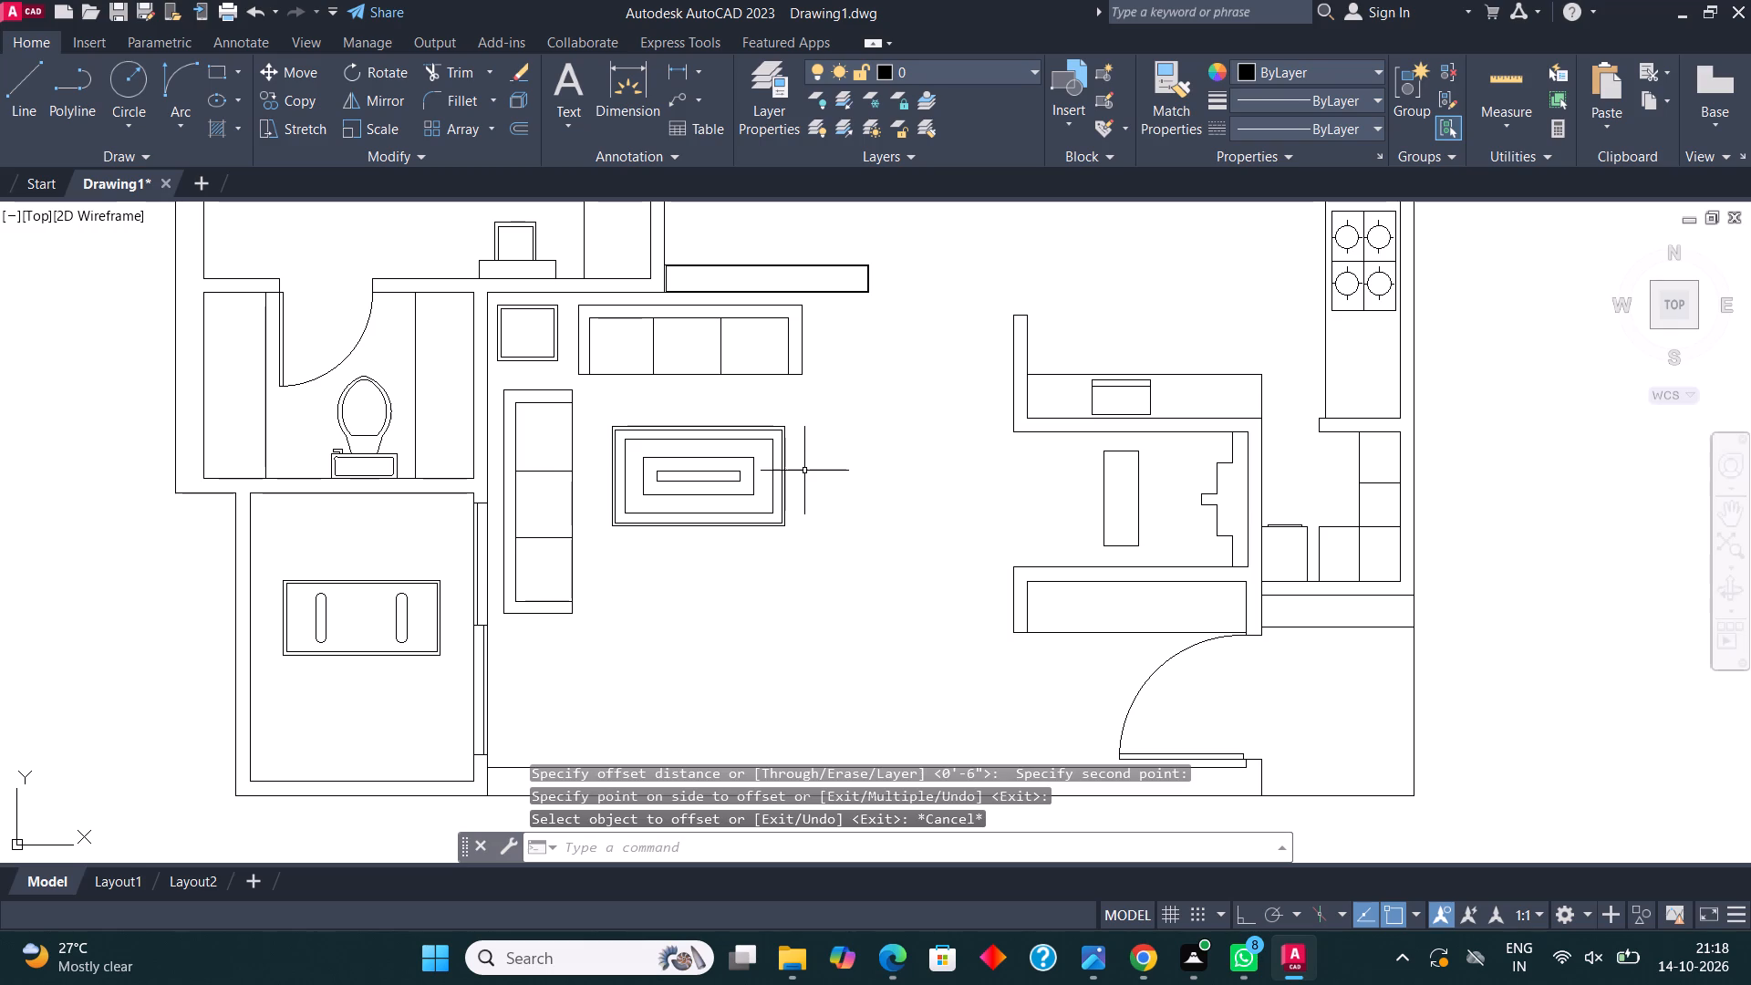
Draw a long, thin unit rectangle against the inner face of the living area's bottom wall, opposite the horizontal sofa.
scroll(803, 507, "down", 1)
middle_click_drag(810, 516, 864, 506)
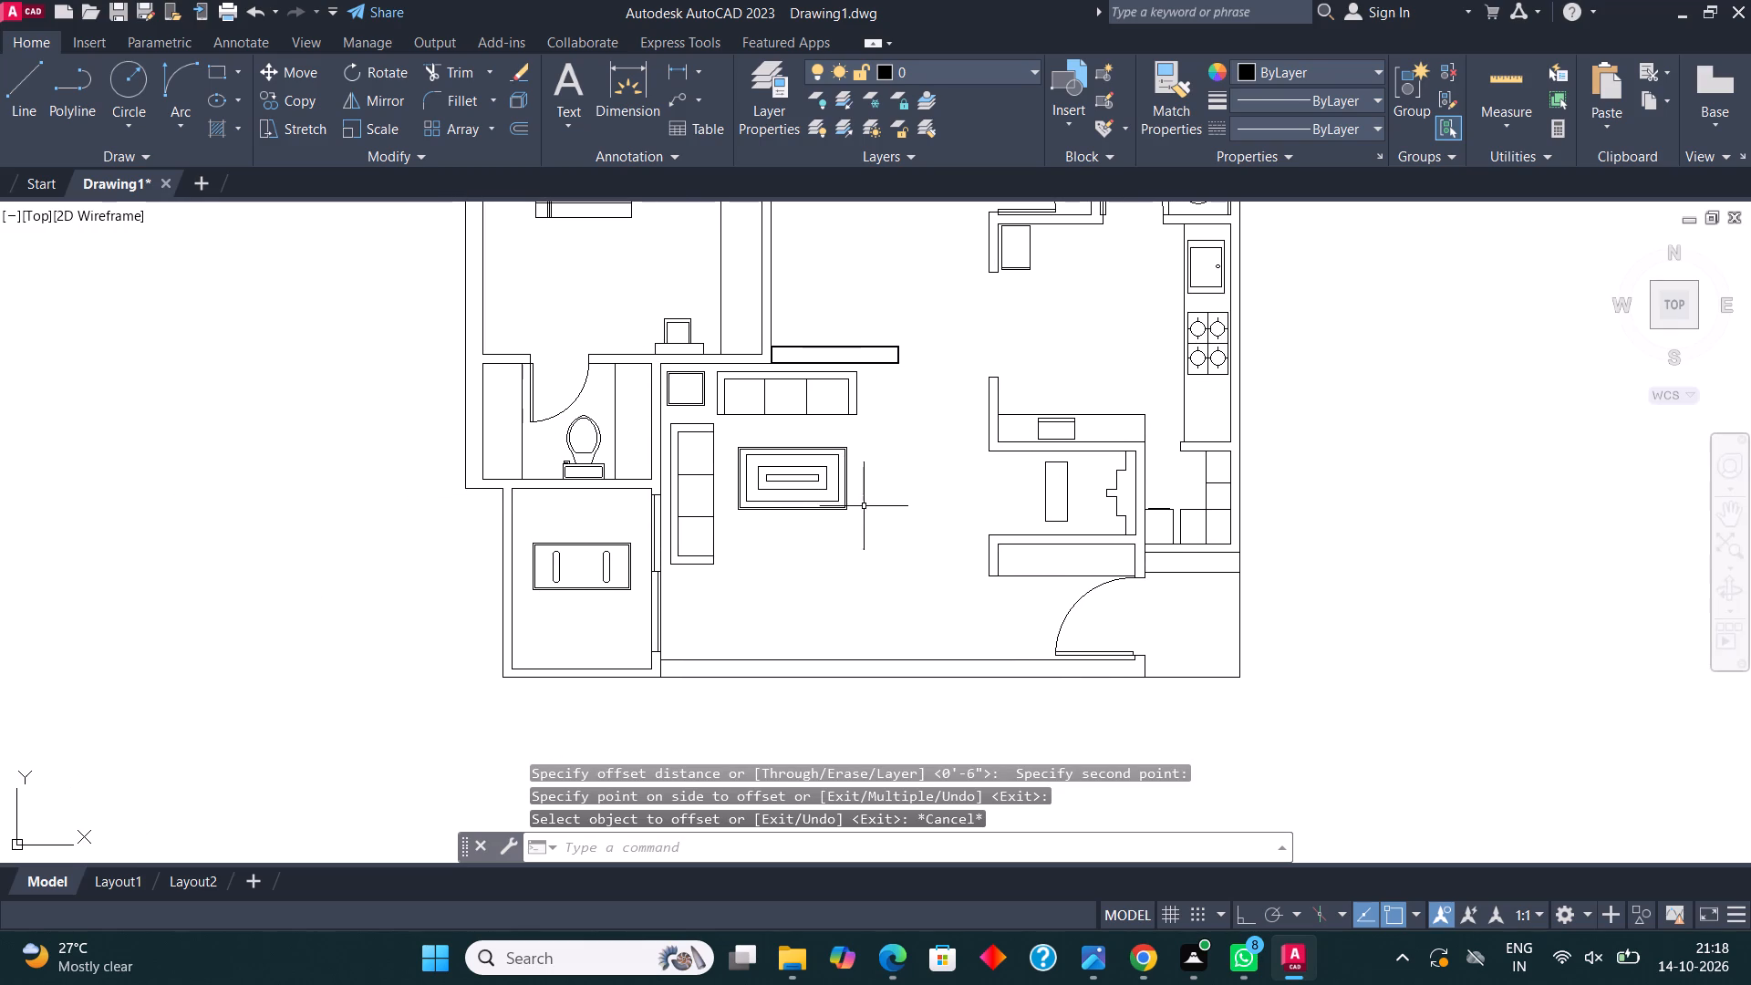
left_click(214, 73)
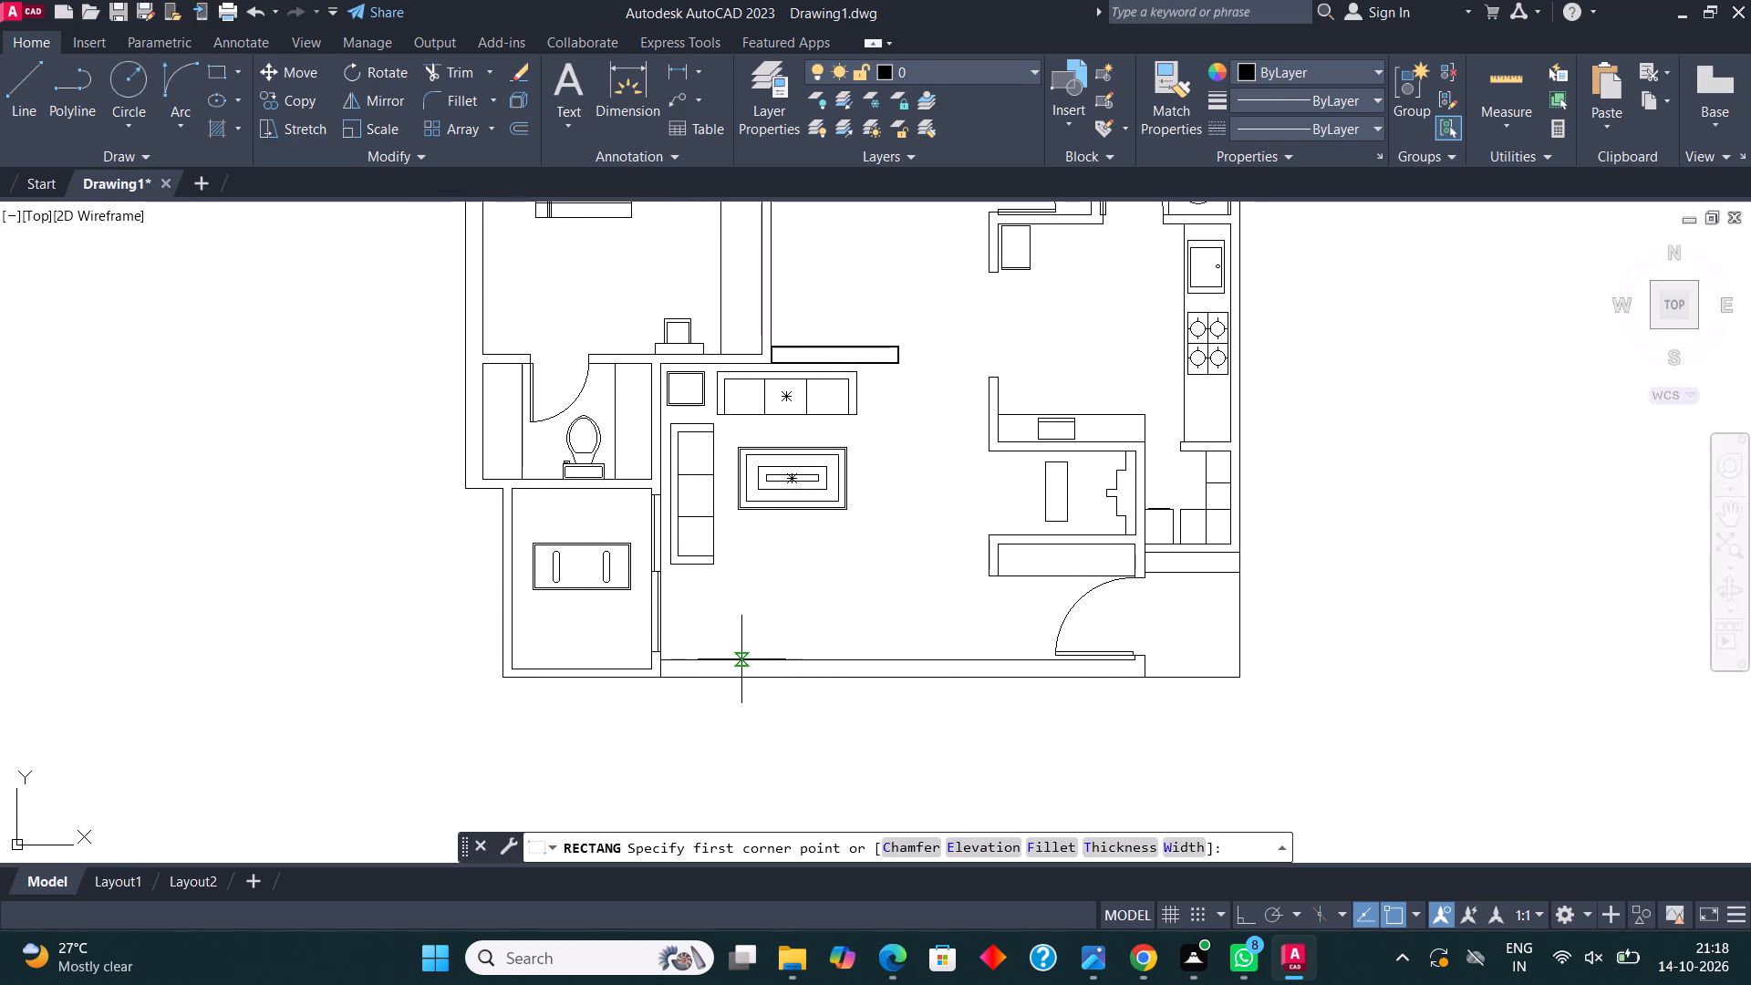
left_click(730, 658)
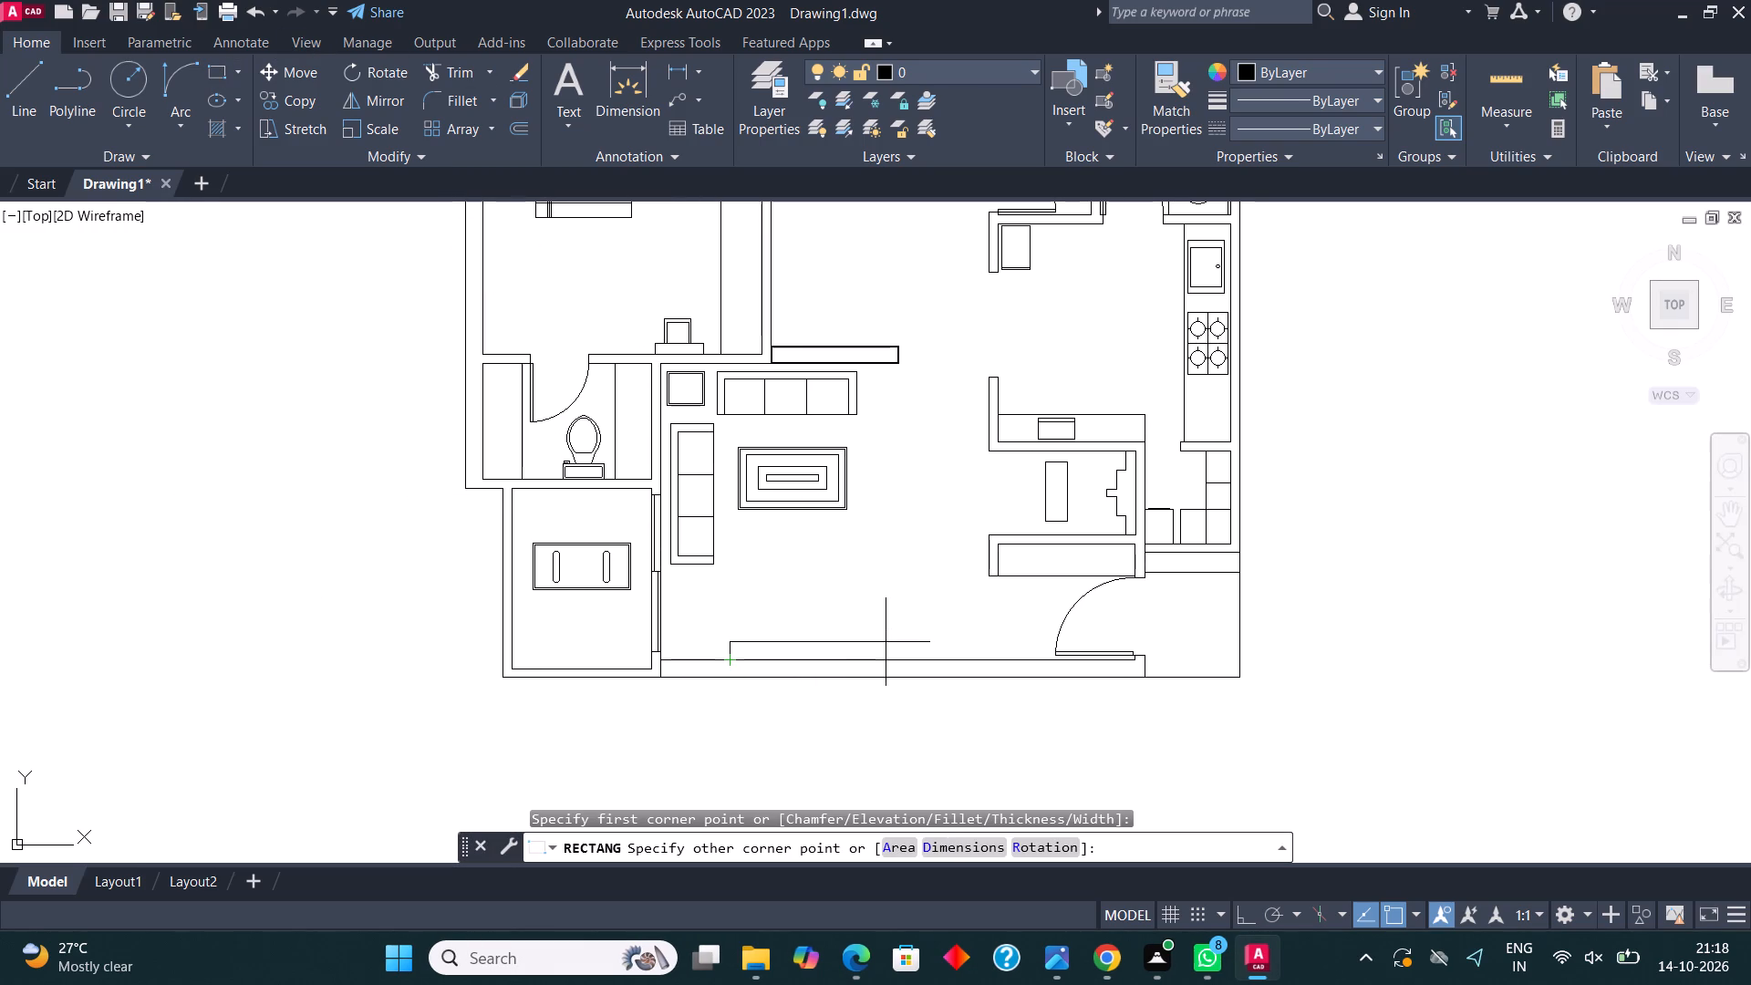
left_click(869, 647)
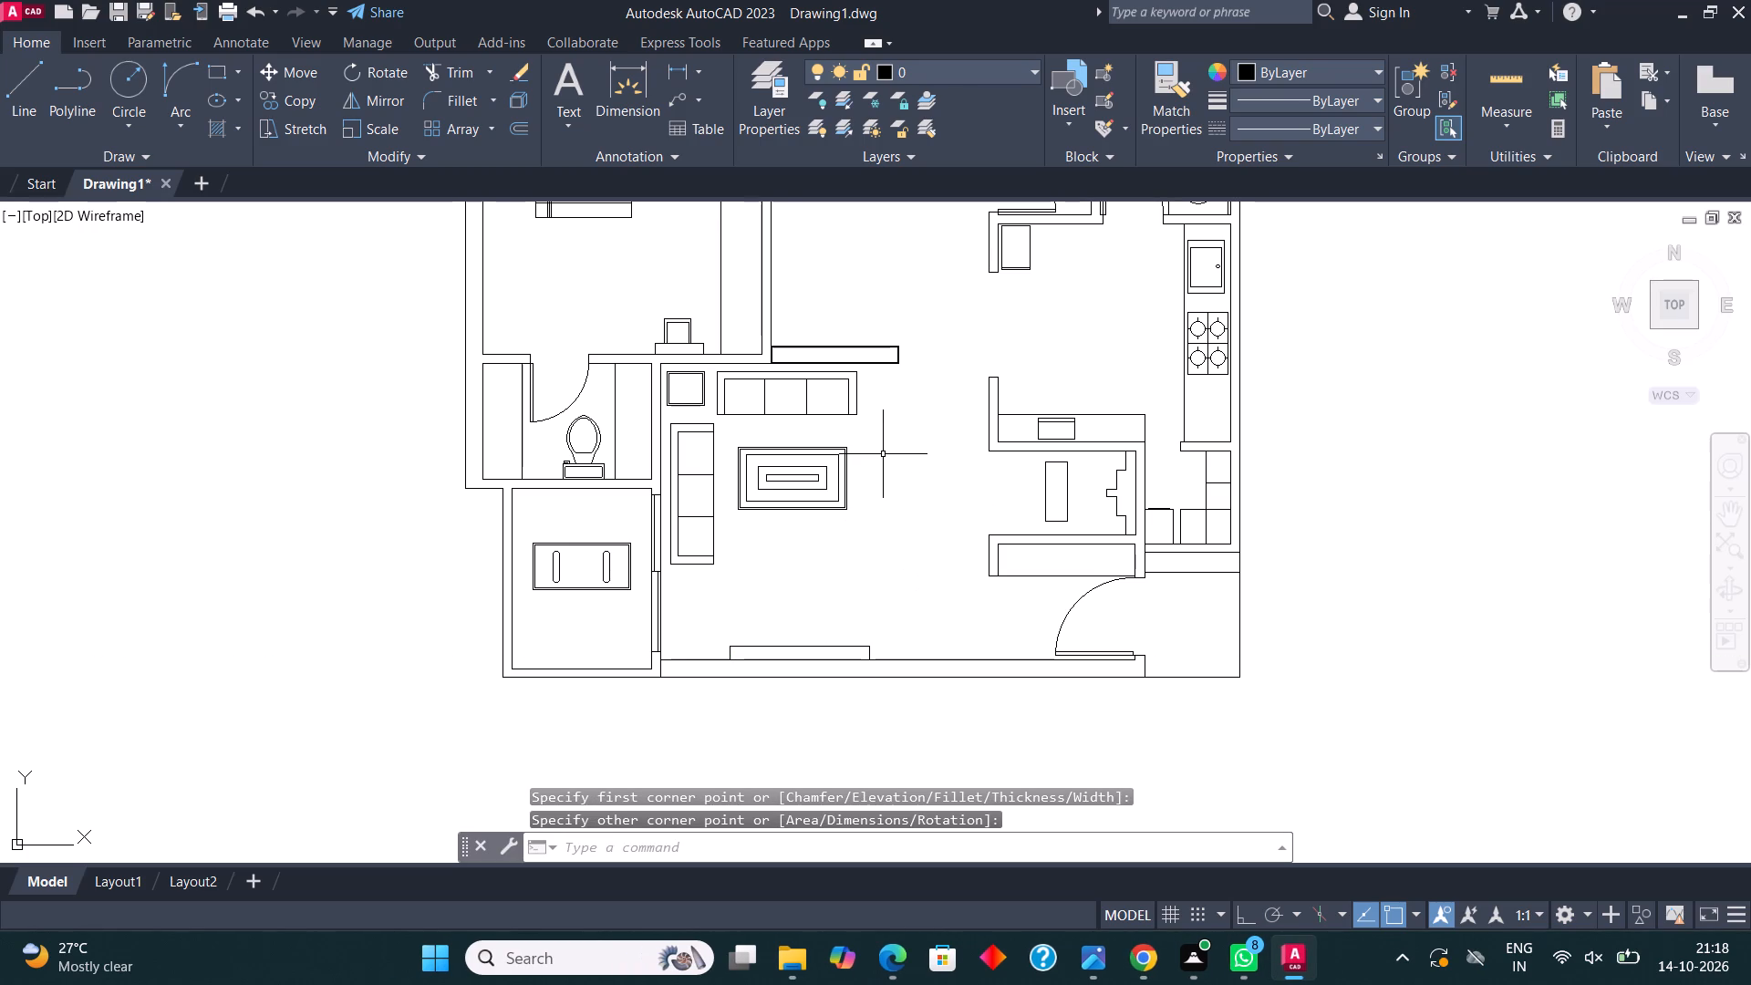
Draw an upright table rectangle in the open area above the narrow wall unit, between the bedroom wall and the kitchen.
middle_click_drag(899, 410, 909, 433)
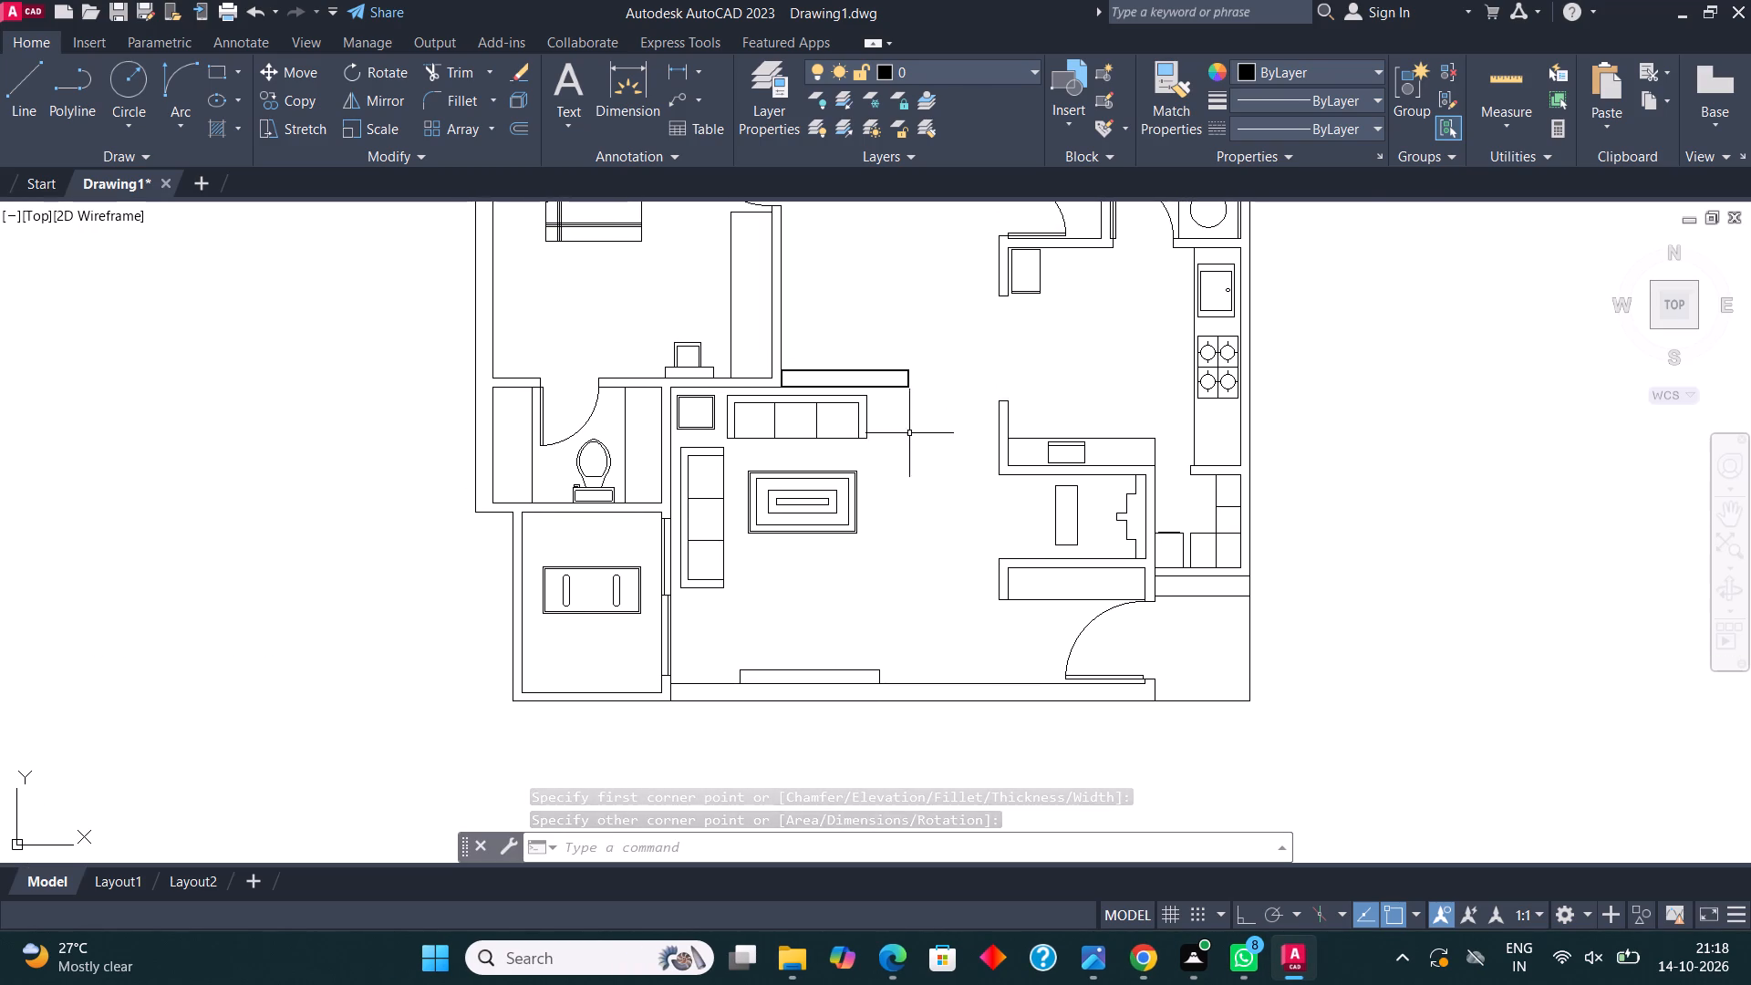
scroll(903, 470, "up", 1)
middle_click_drag(903, 470, 898, 662)
middle_click_drag(861, 378, 849, 469)
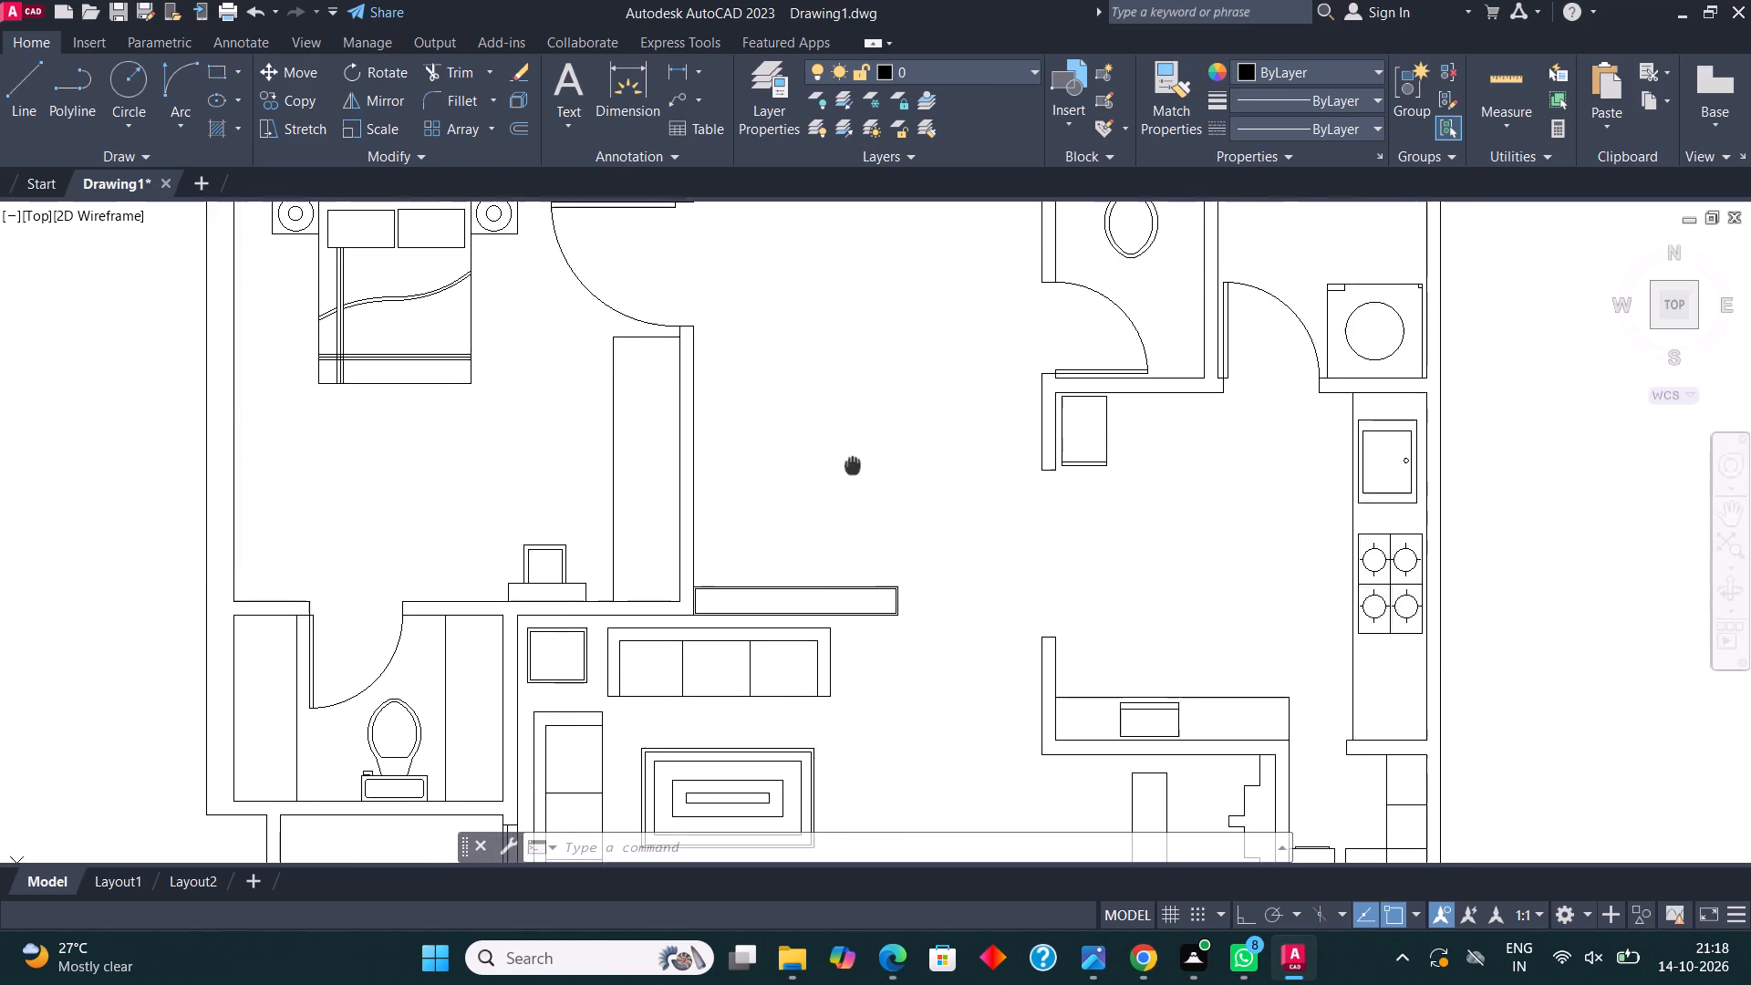
middle_click_drag(849, 469, 800, 540)
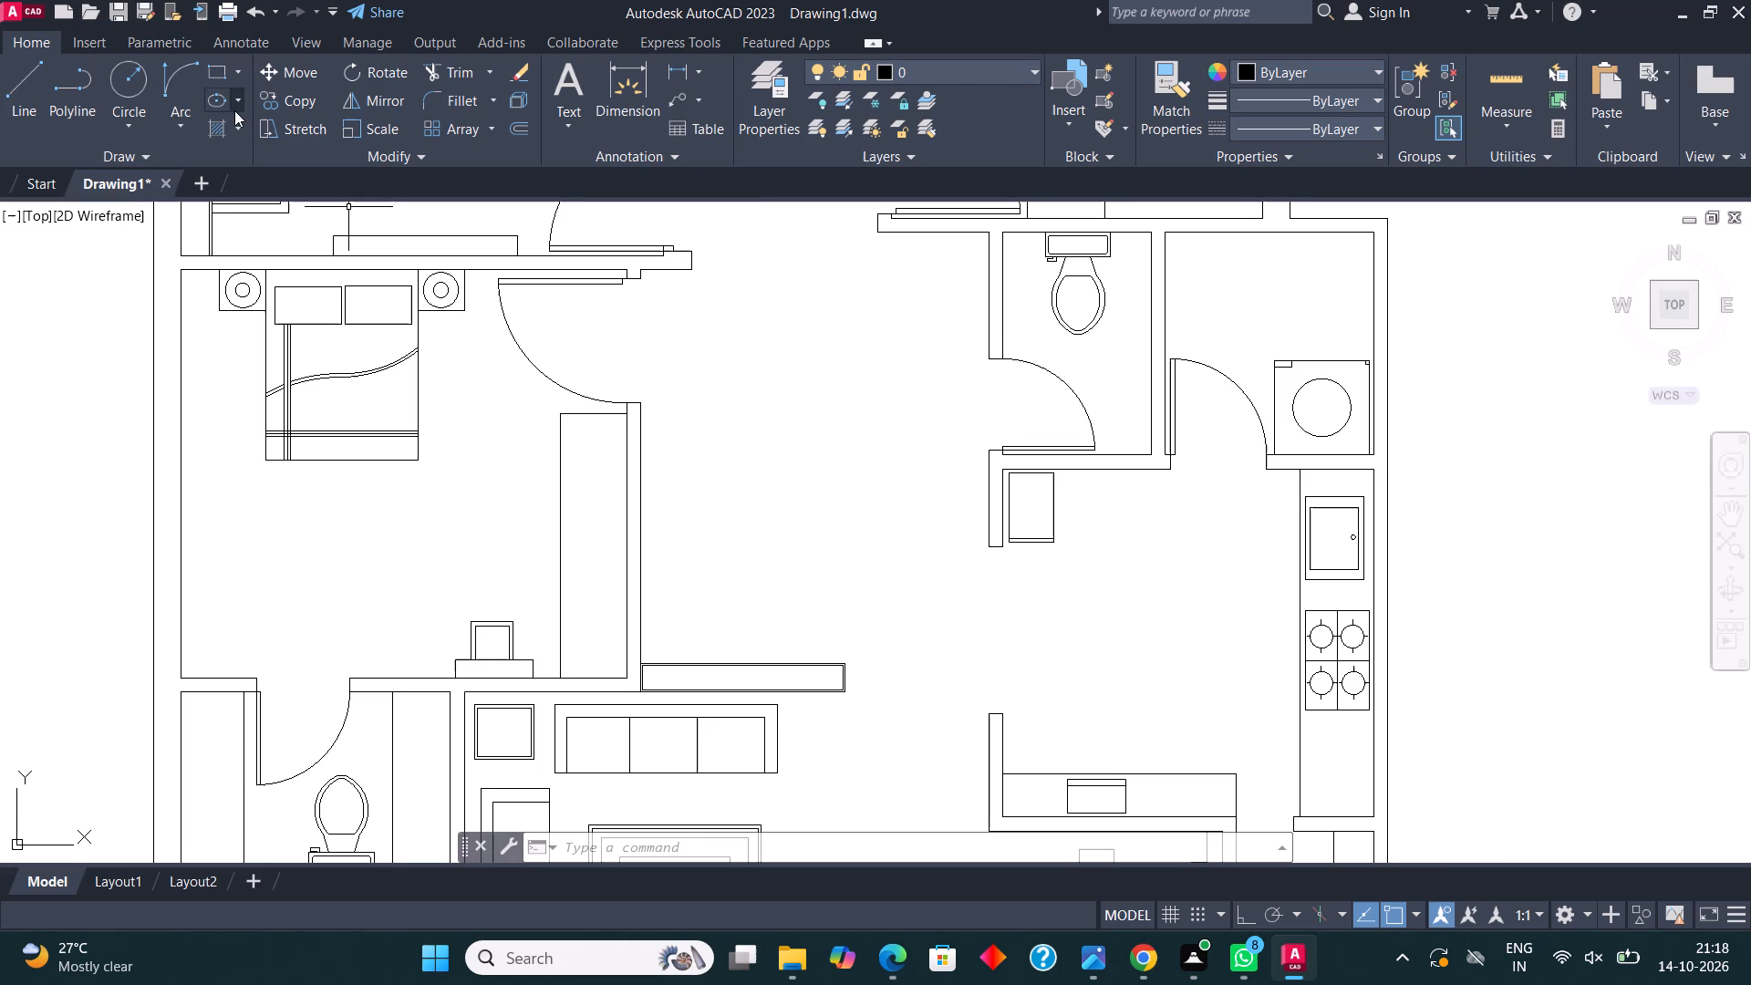
left_click(217, 81)
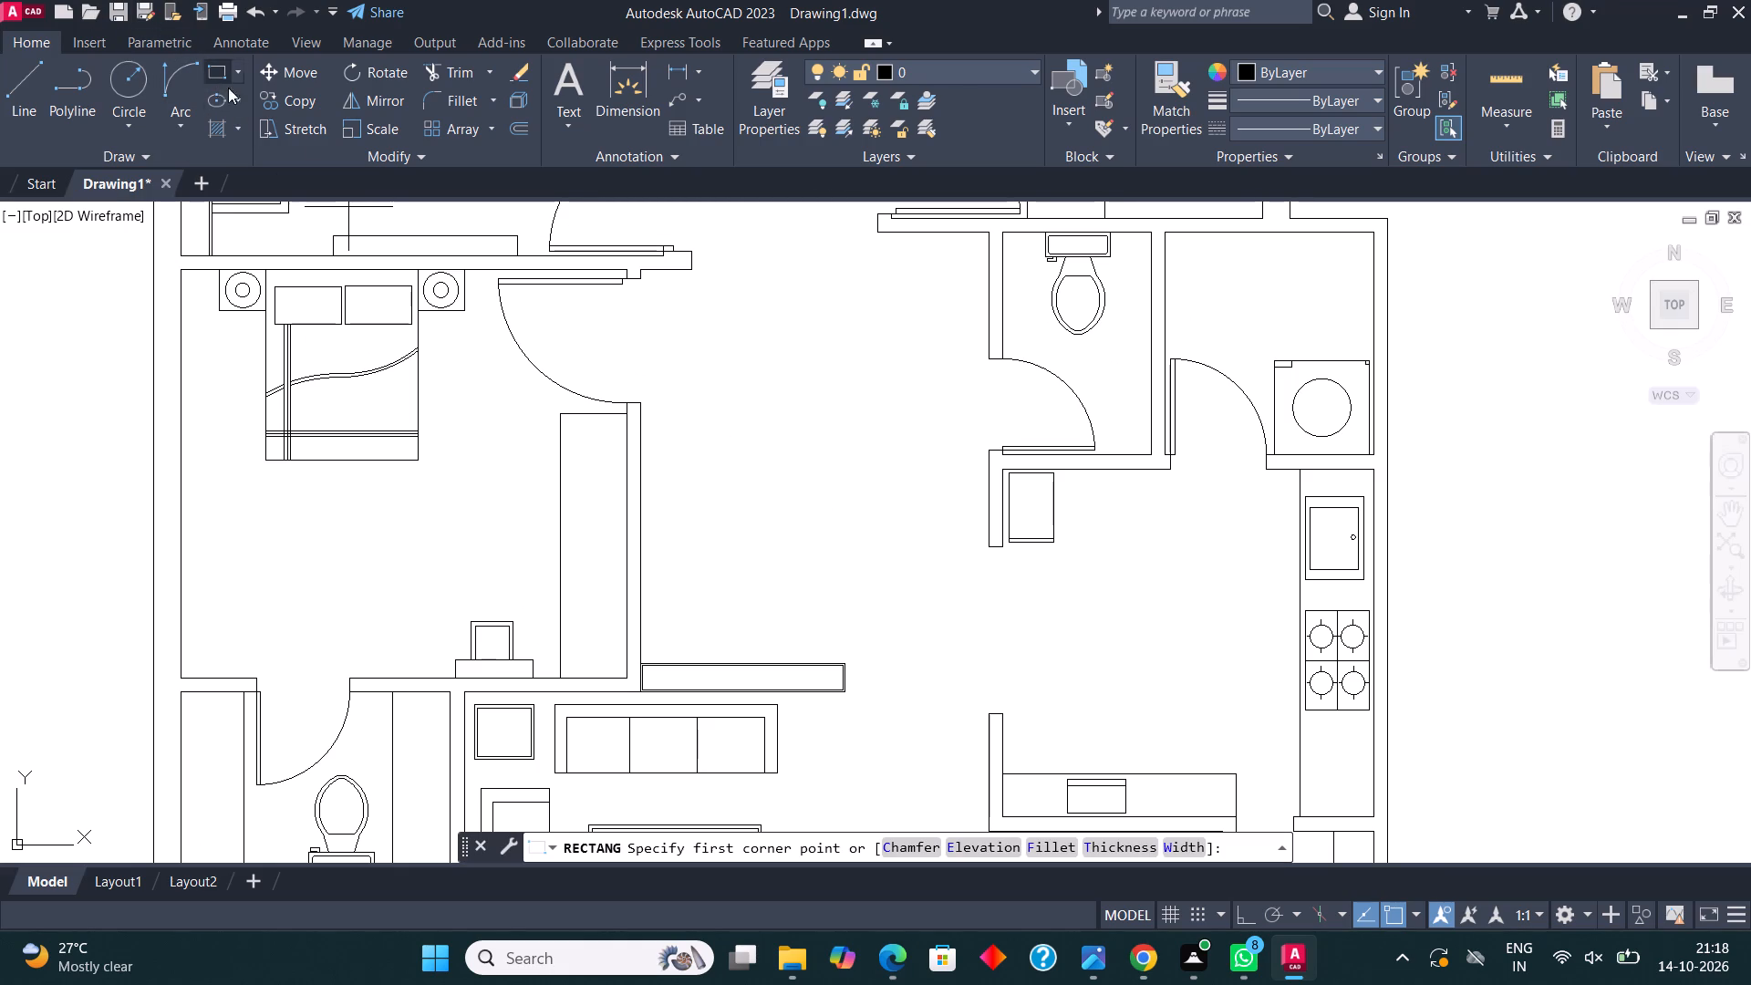
left_click(701, 585)
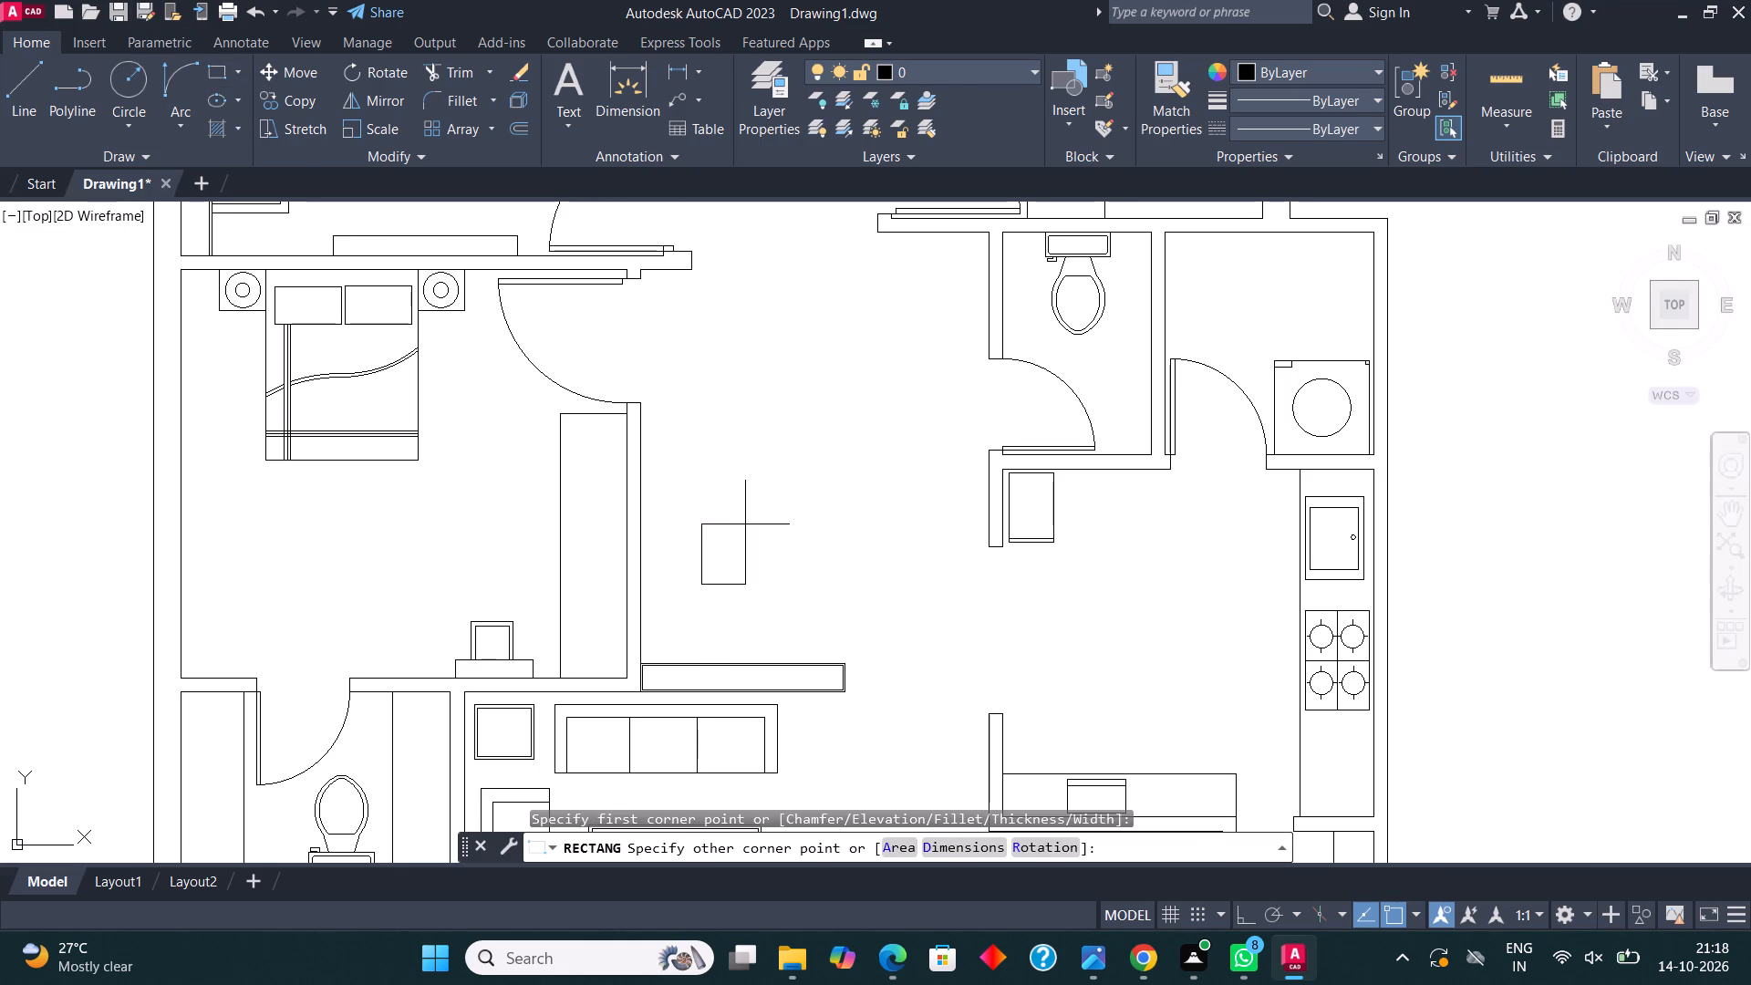
left_click(797, 431)
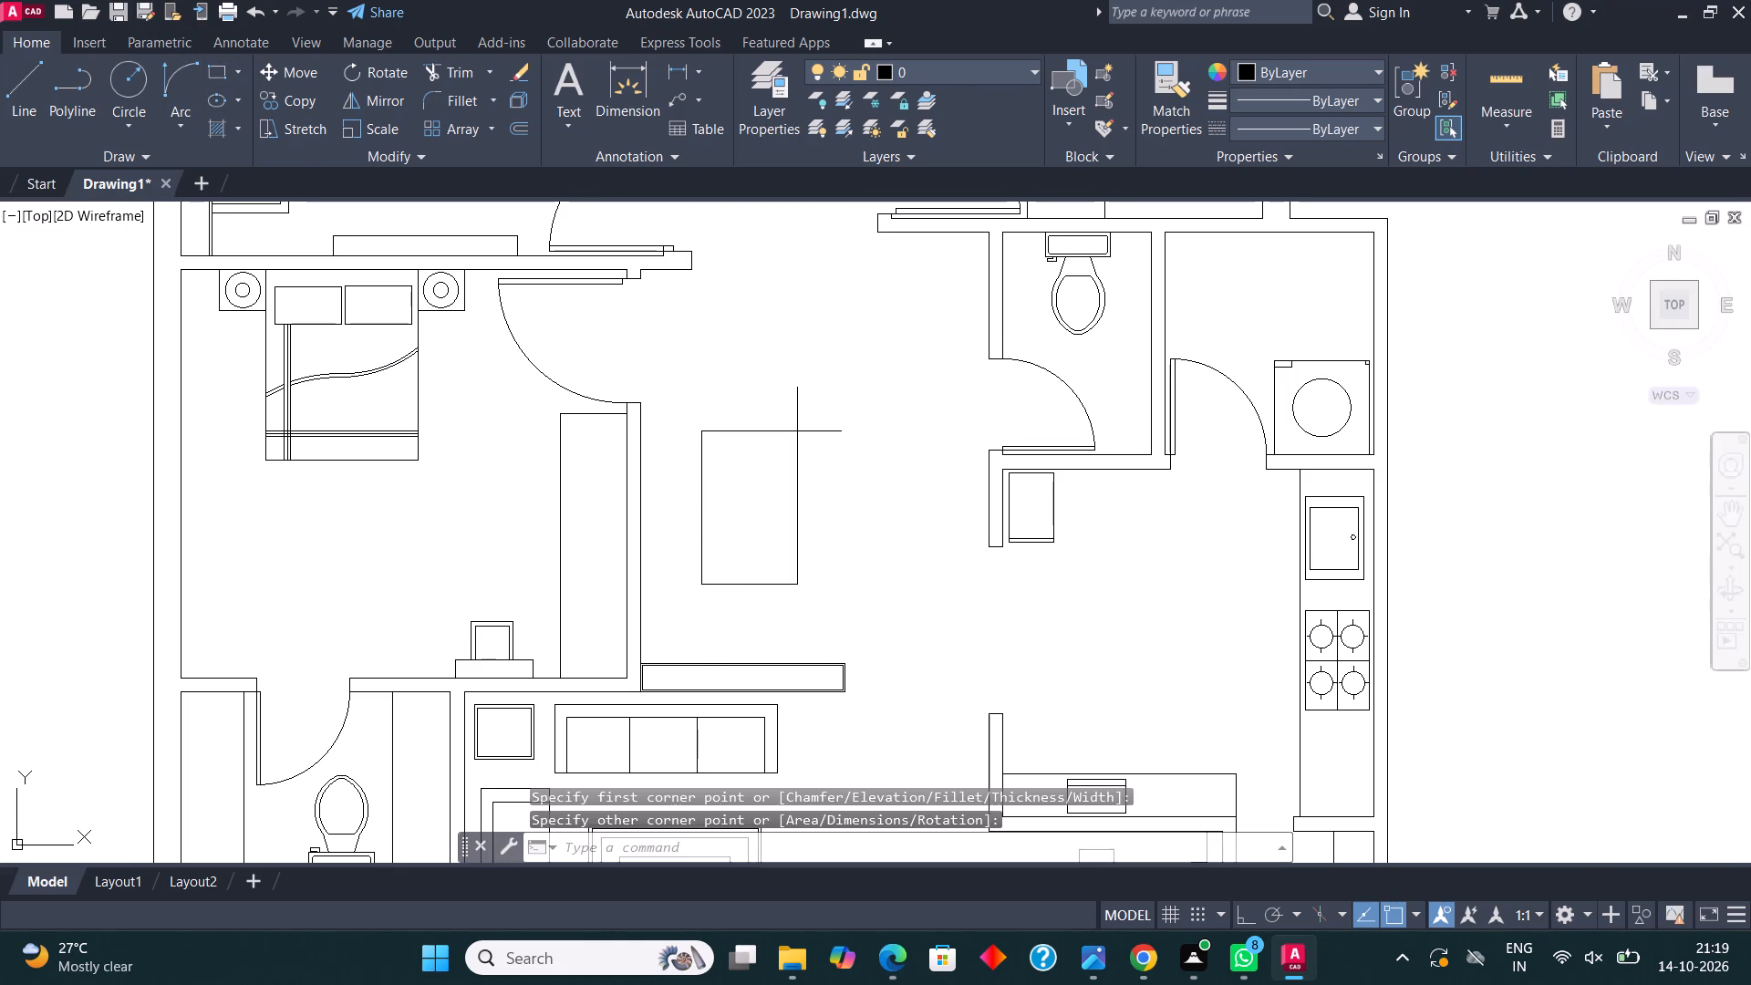
Offset the upright table rectangle inward by 1" to create its inner border.
scroll(797, 431, "up", 2)
left_click_drag(770, 445, 762, 433)
left_click(679, 365)
left_click(523, 125)
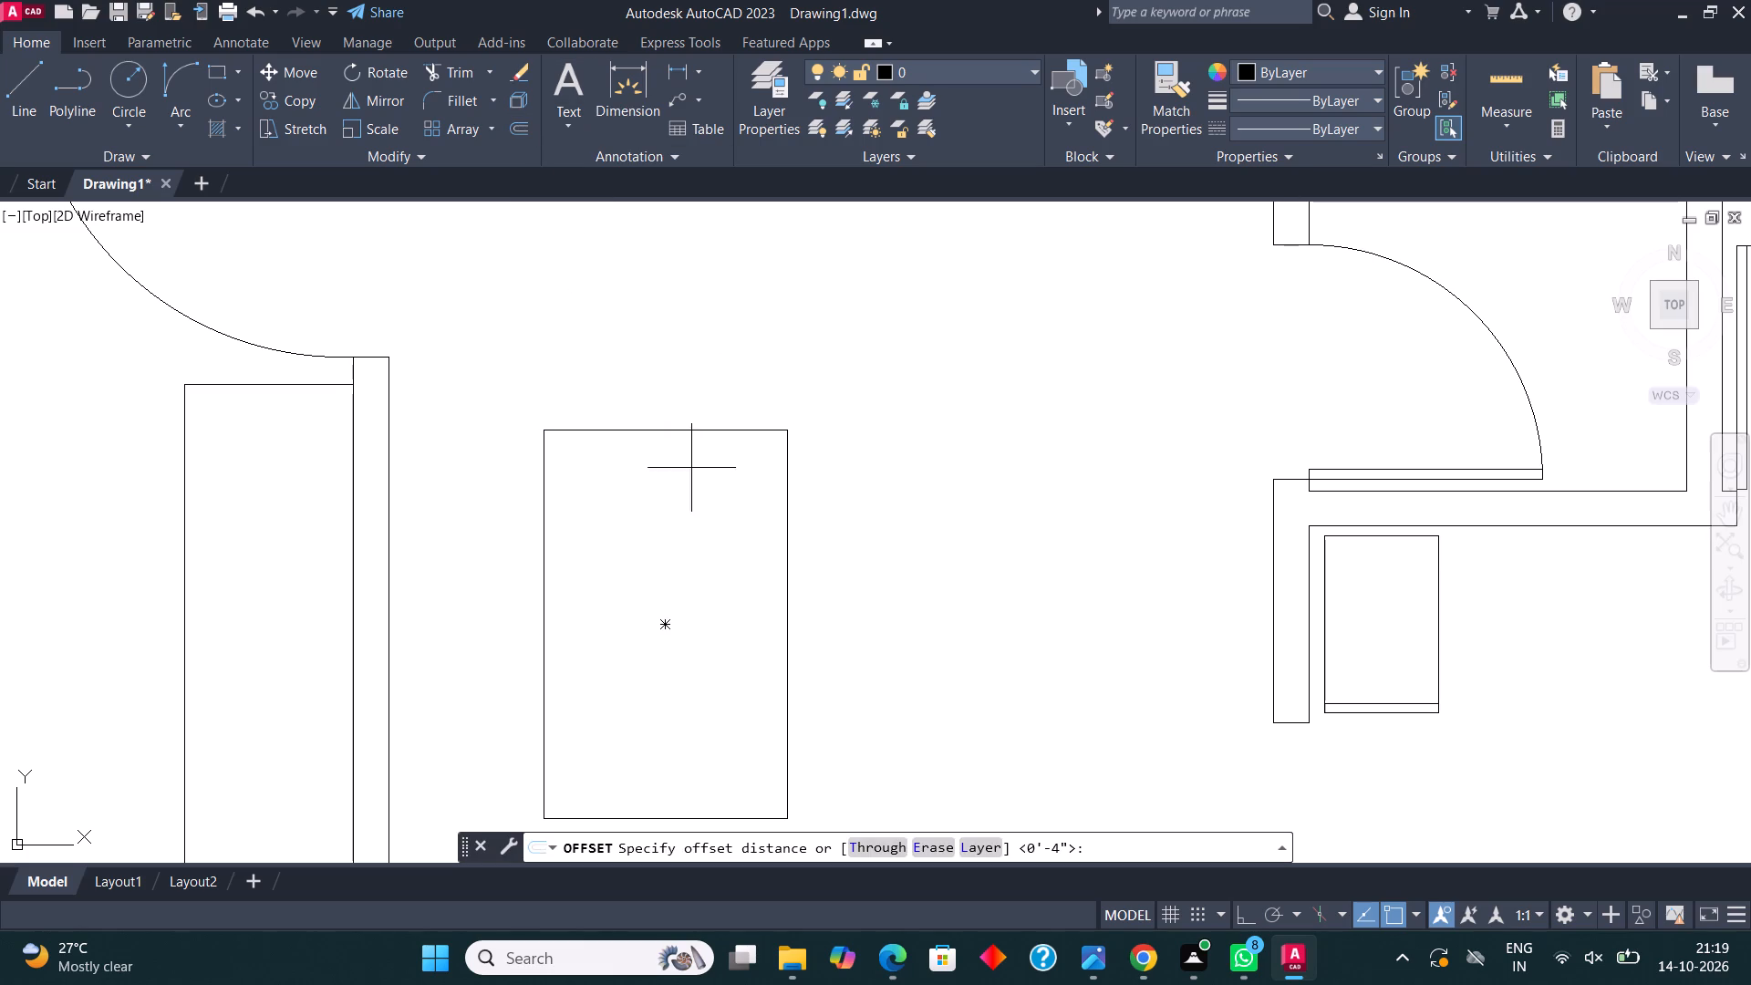
left_click(668, 426)
type("1\"")
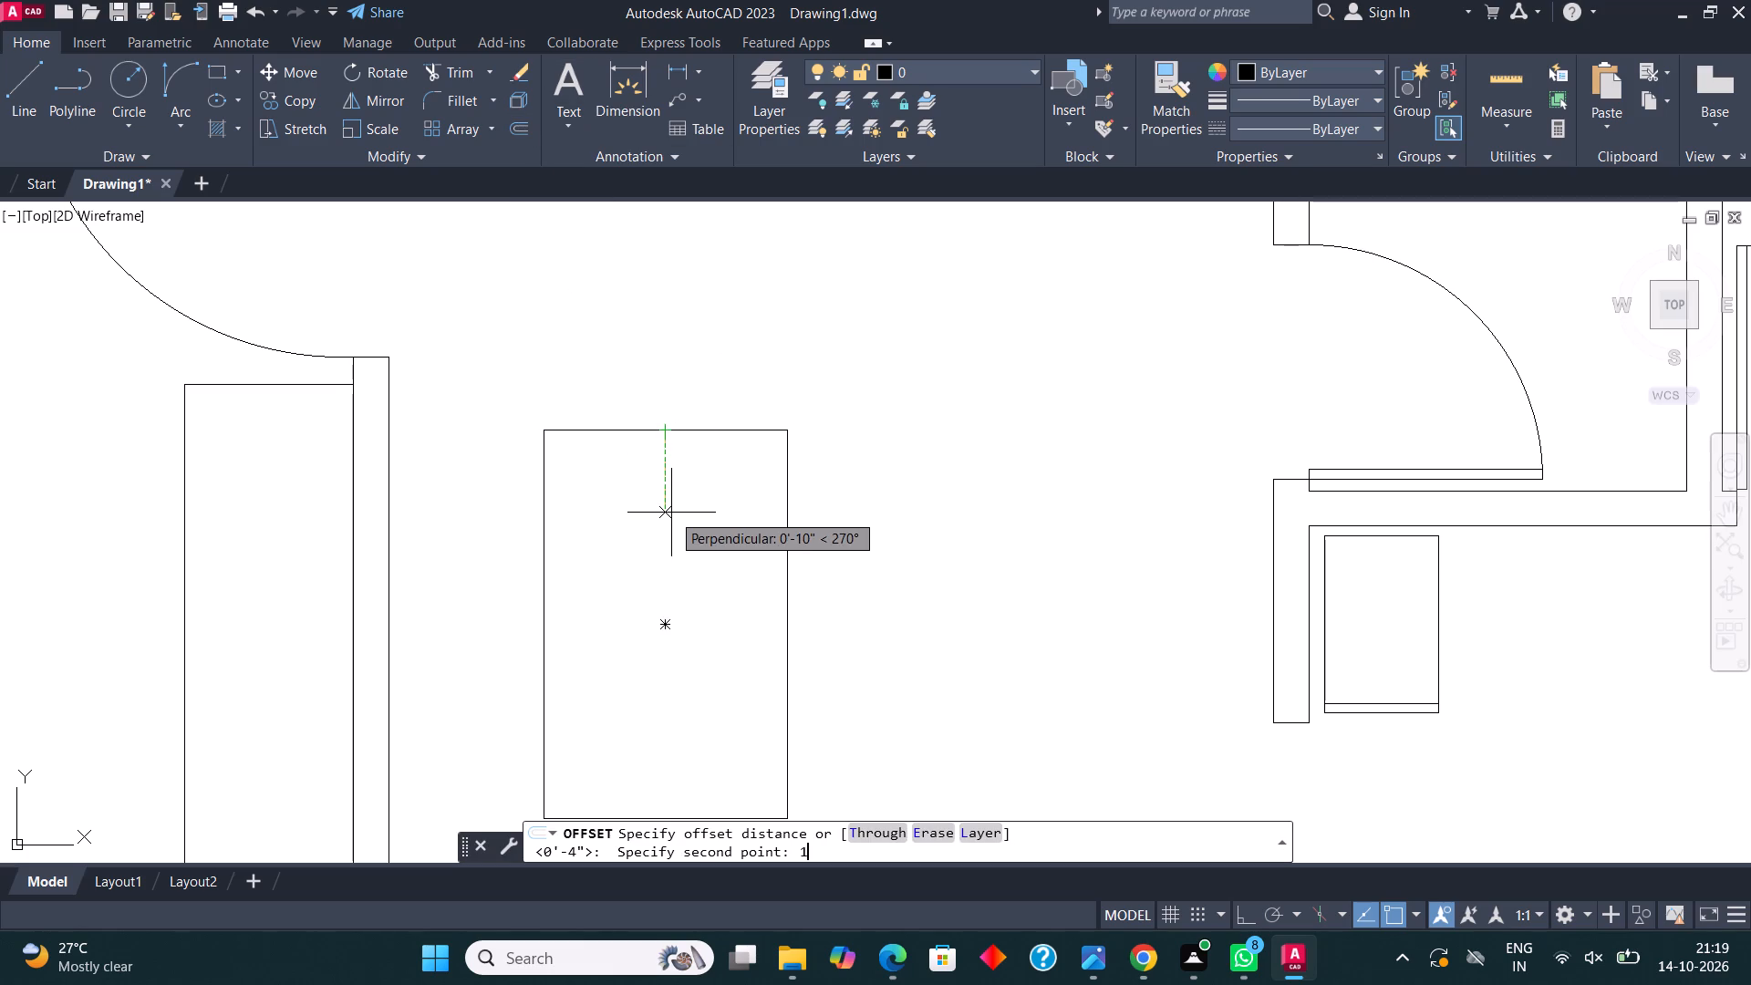
key("Return")
left_click(670, 520)
middle_click_drag(693, 440, 692, 411)
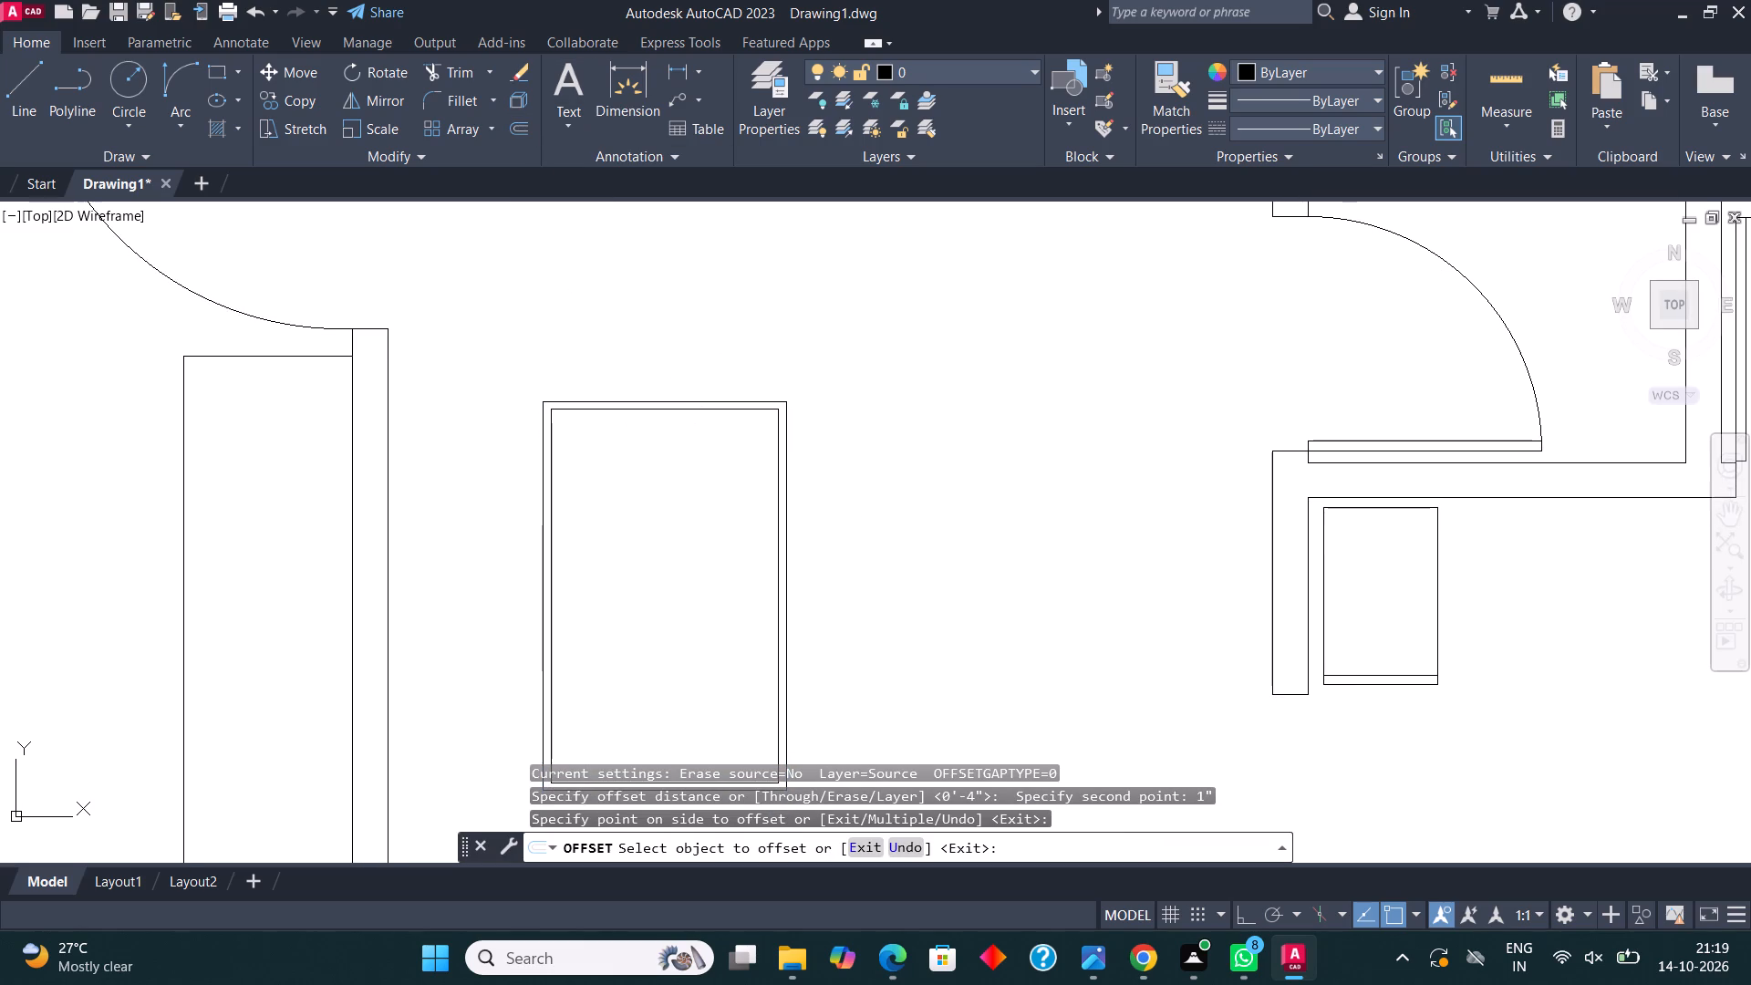
key("Escape")
Draw a roughly square chair seat rectangle standing on the upright table's top edge, near its middle.
left_click(214, 63)
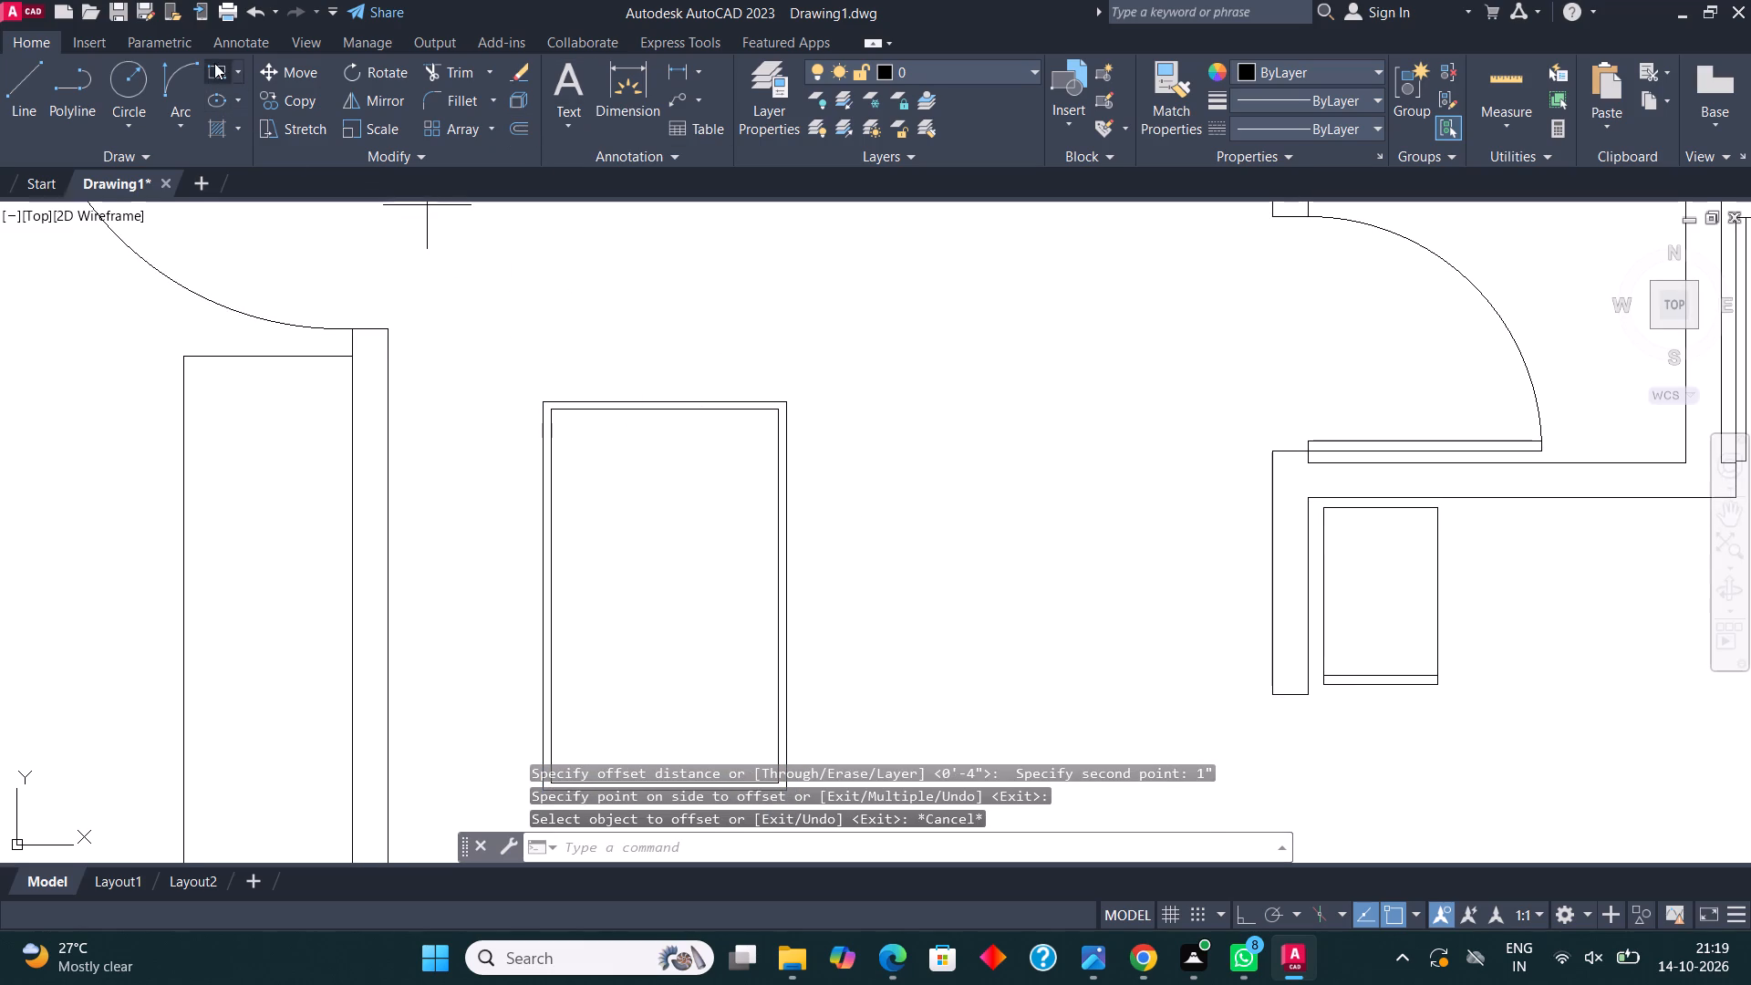
middle_click_drag(469, 301, 472, 360)
scroll(572, 413, "up", 1)
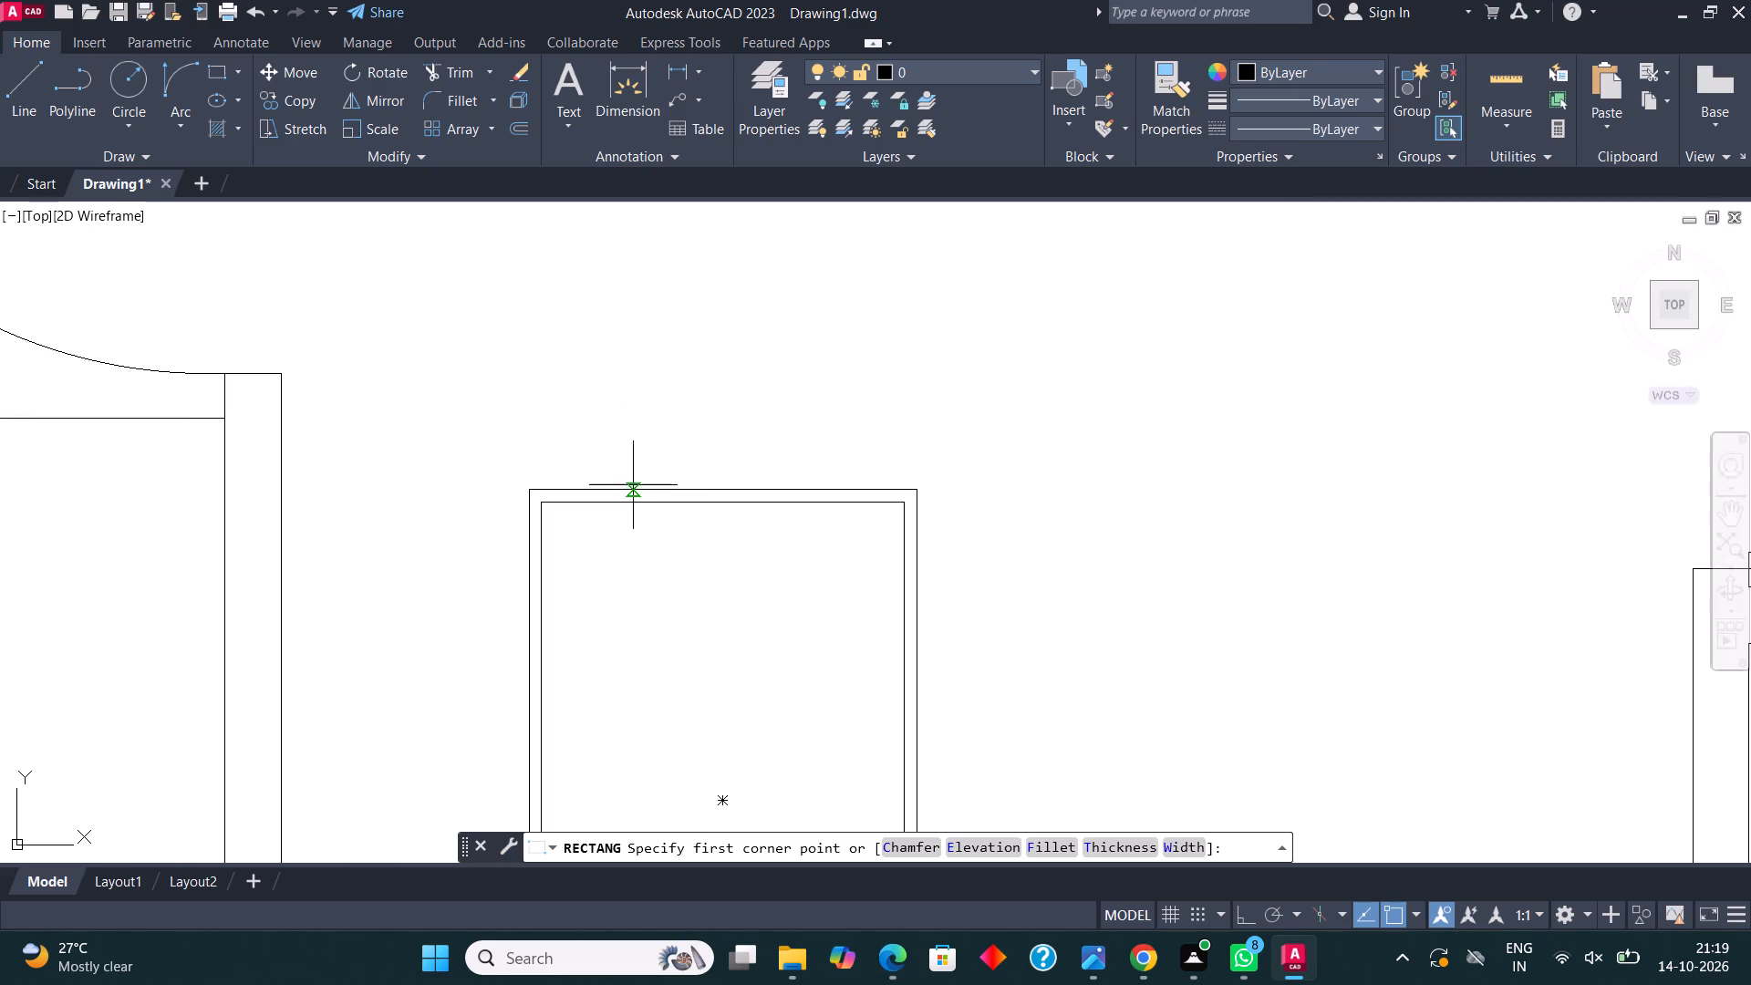
left_click(633, 488)
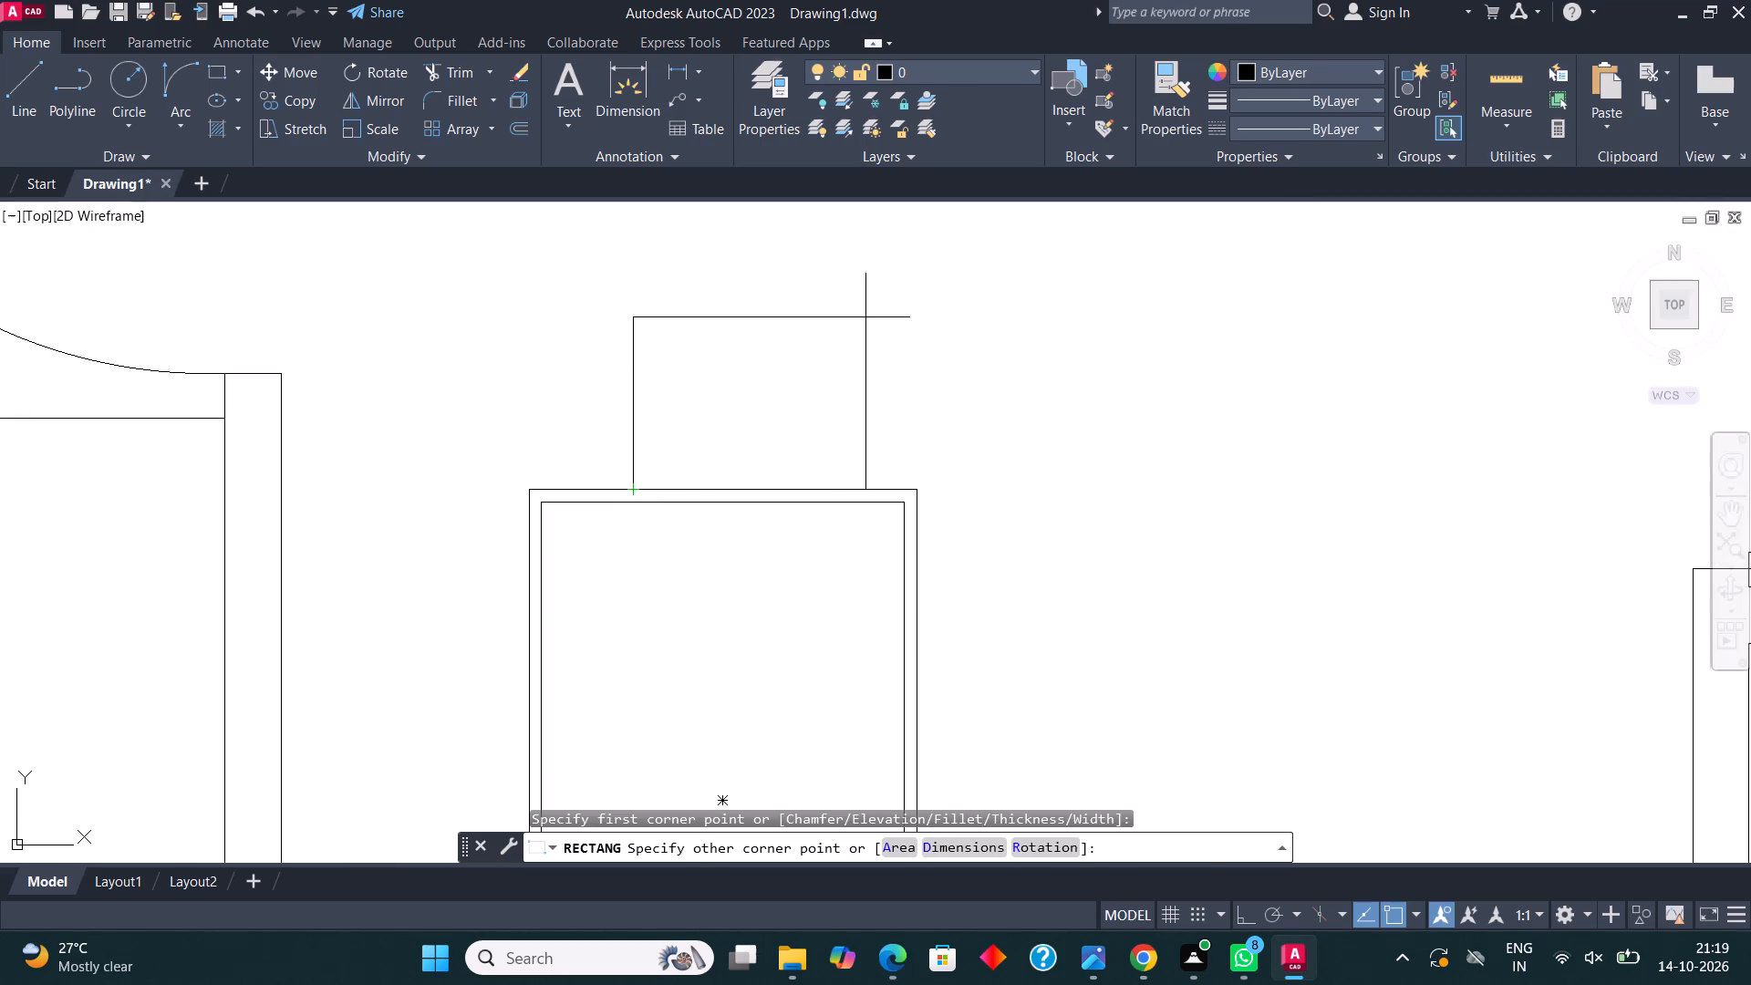
left_click(799, 326)
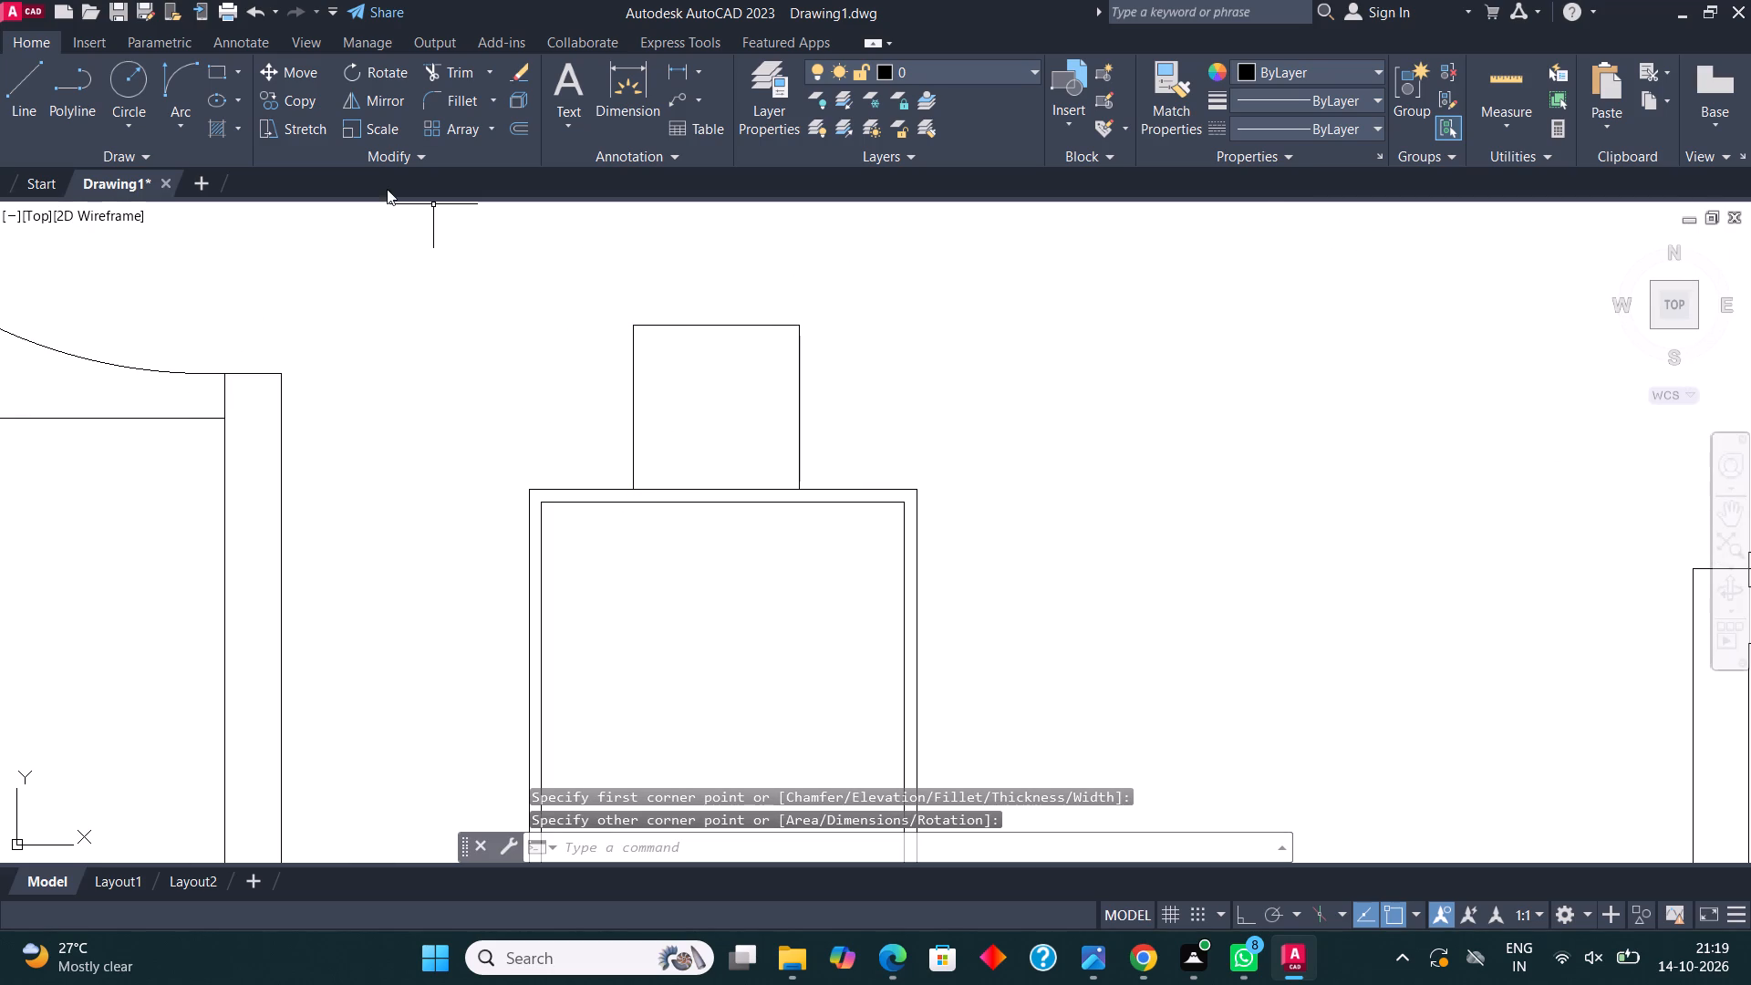
Draw the chair frame's left side and top as straight orthogonal lines just outside the seat, starting from the table's top edge.
left_click(5, 87)
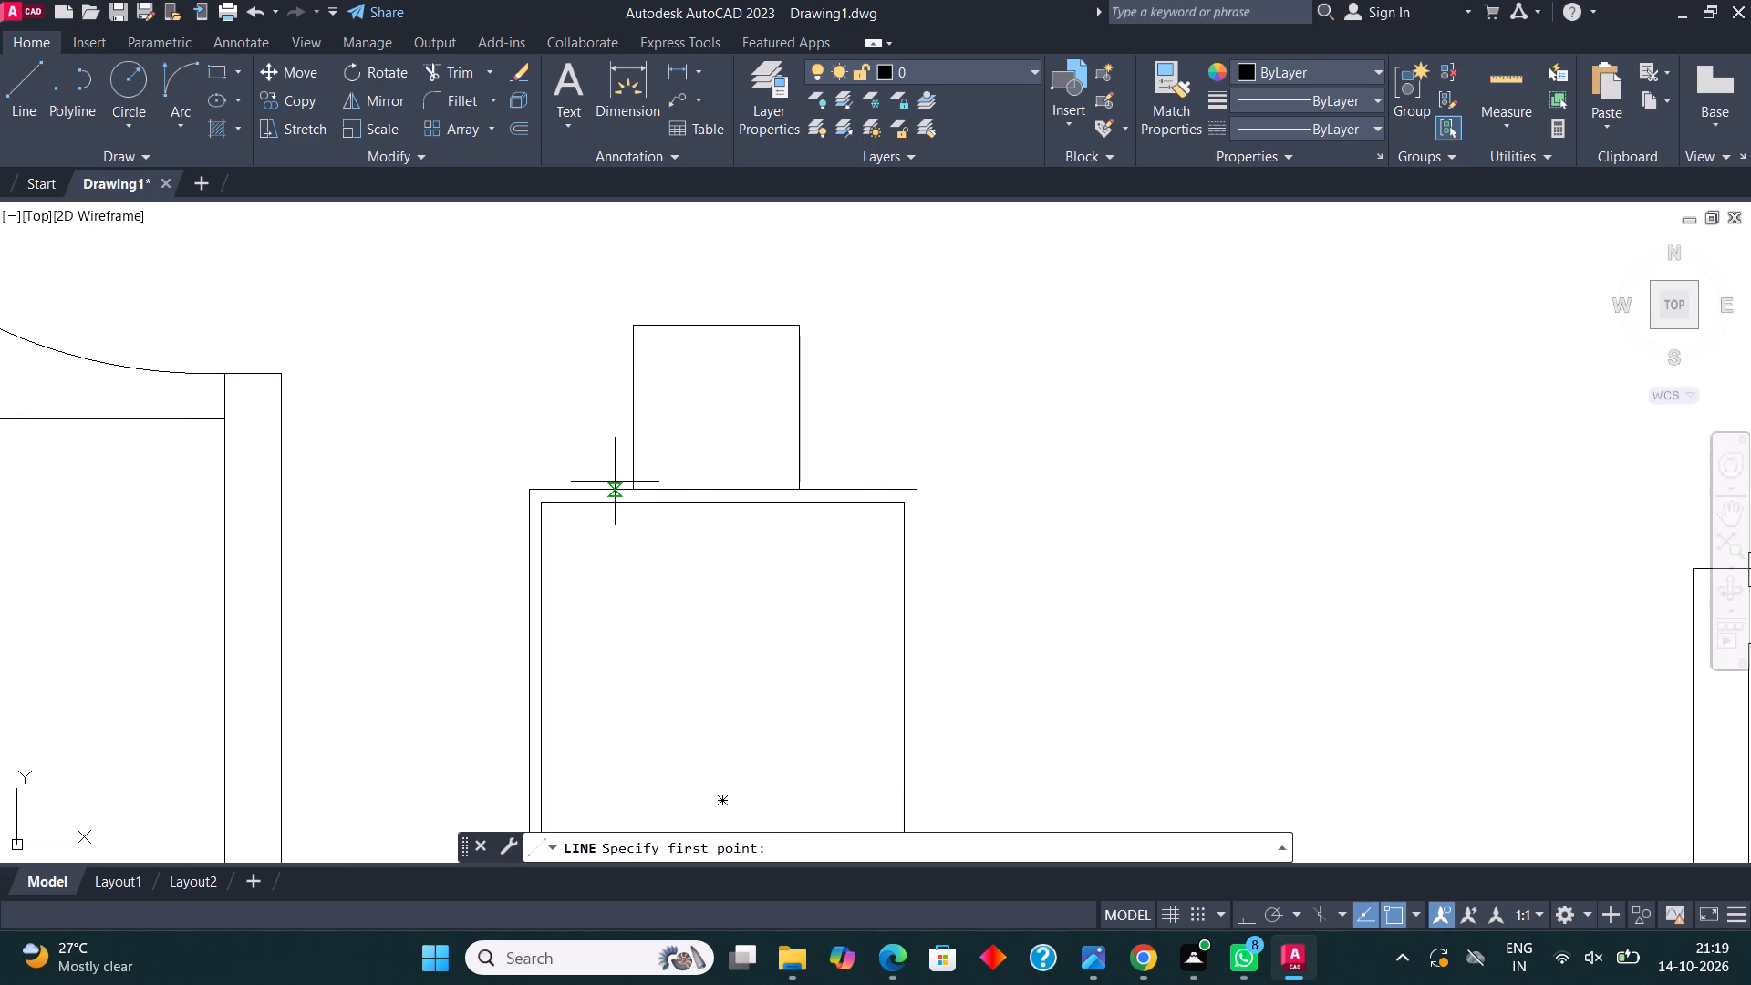
left_click(615, 482)
key("F8")
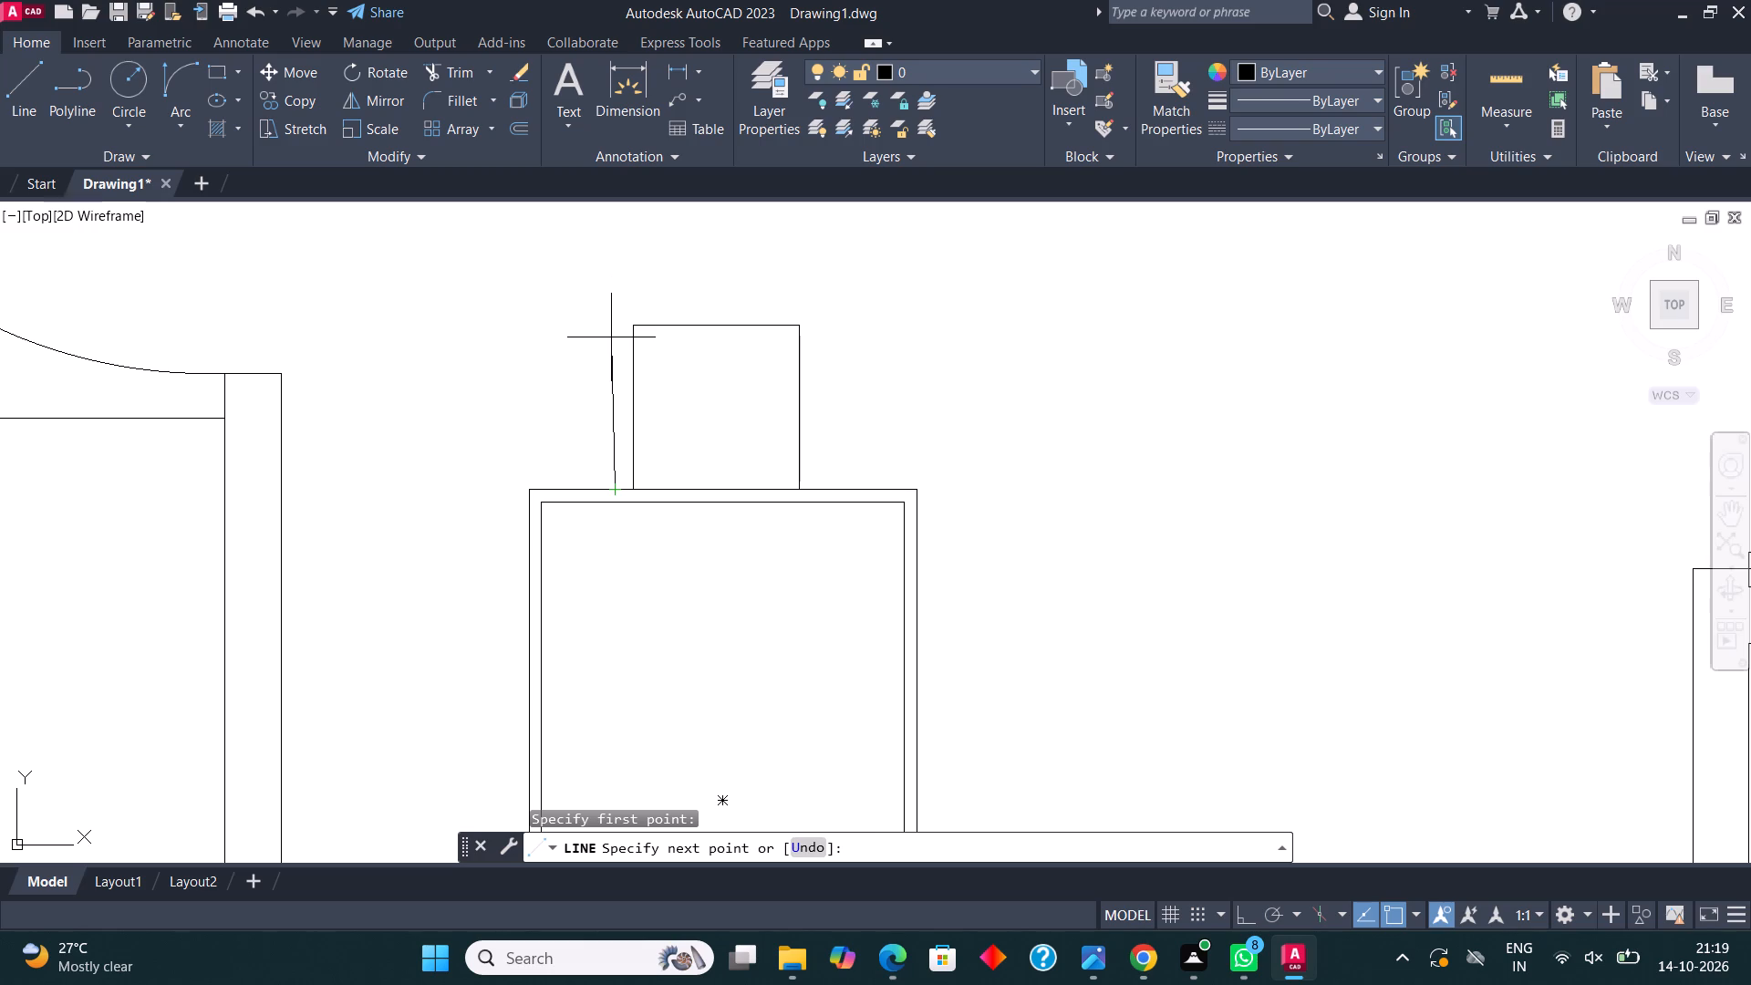
left_click(621, 306)
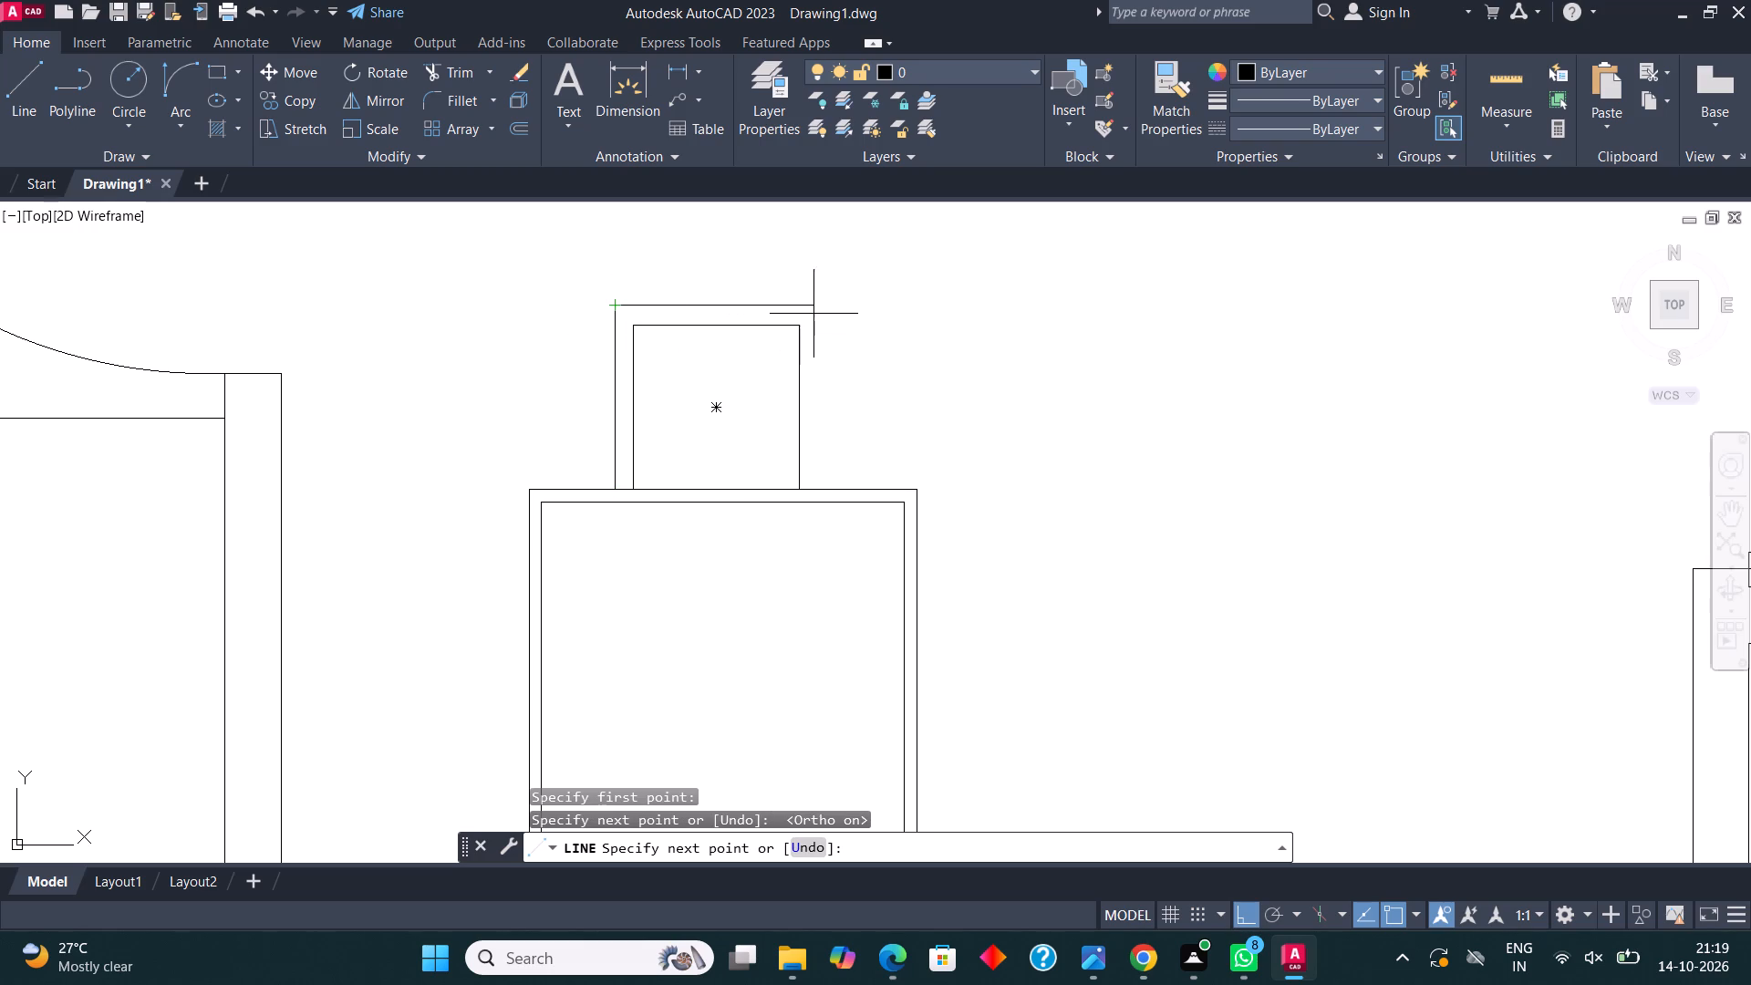
left_click(819, 314)
key("Escape")
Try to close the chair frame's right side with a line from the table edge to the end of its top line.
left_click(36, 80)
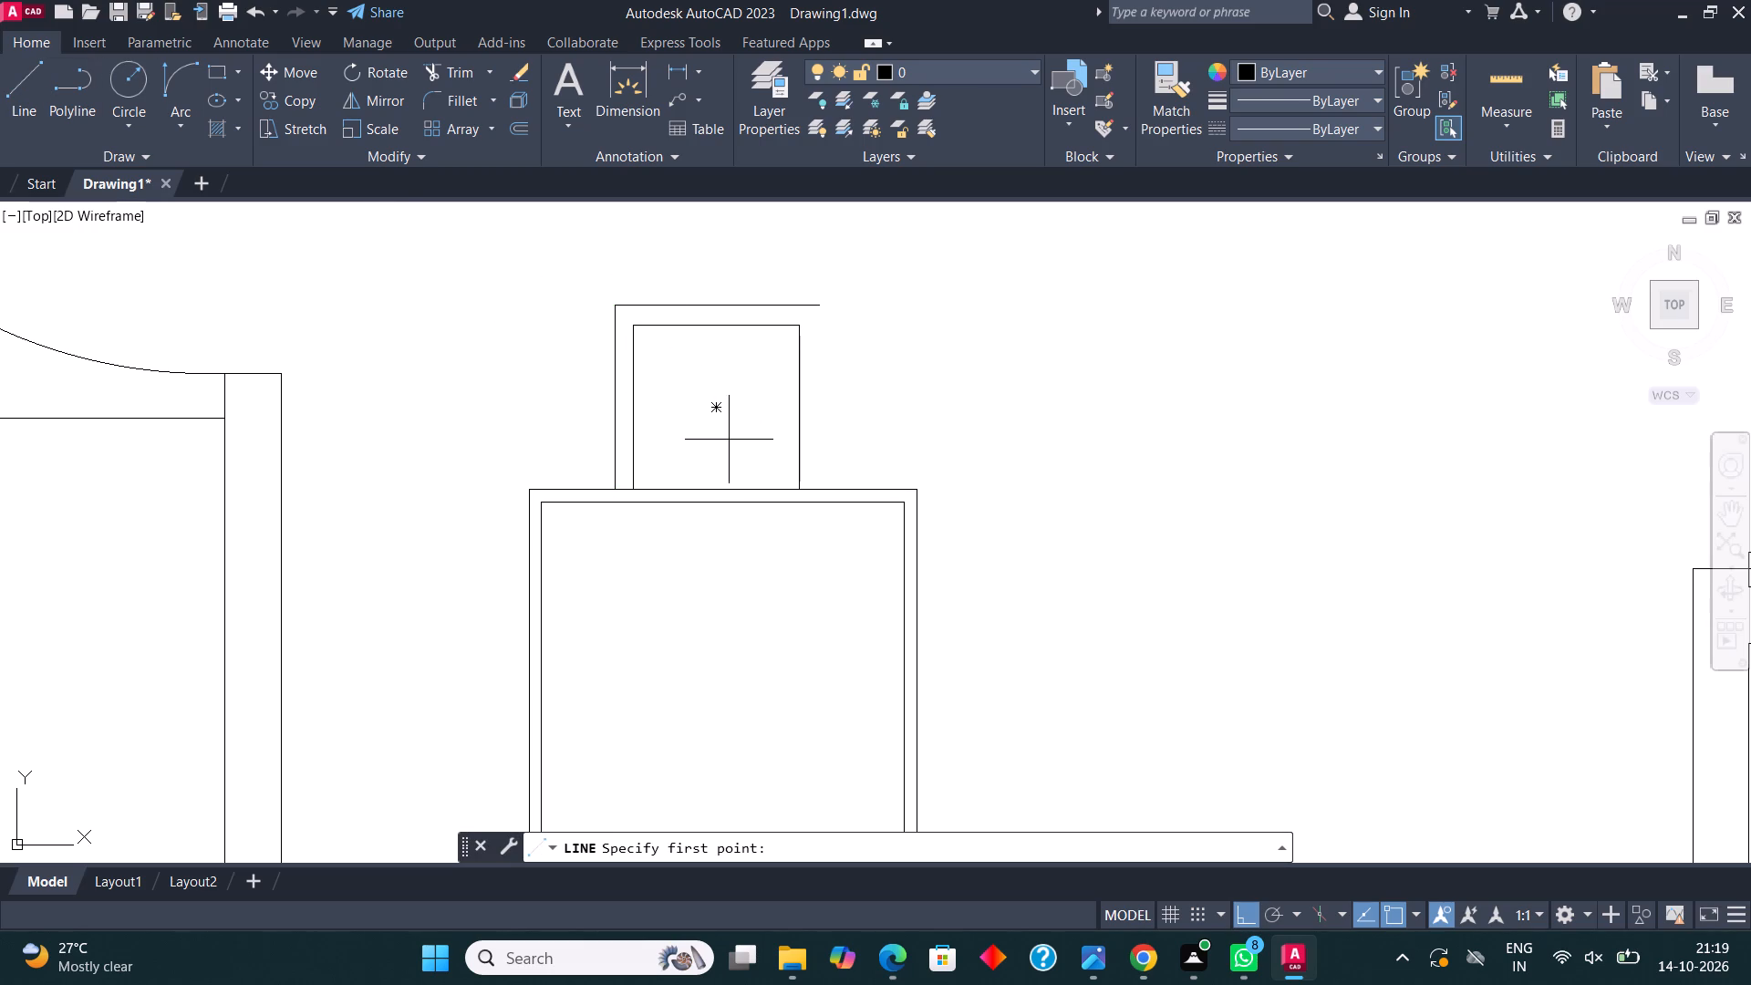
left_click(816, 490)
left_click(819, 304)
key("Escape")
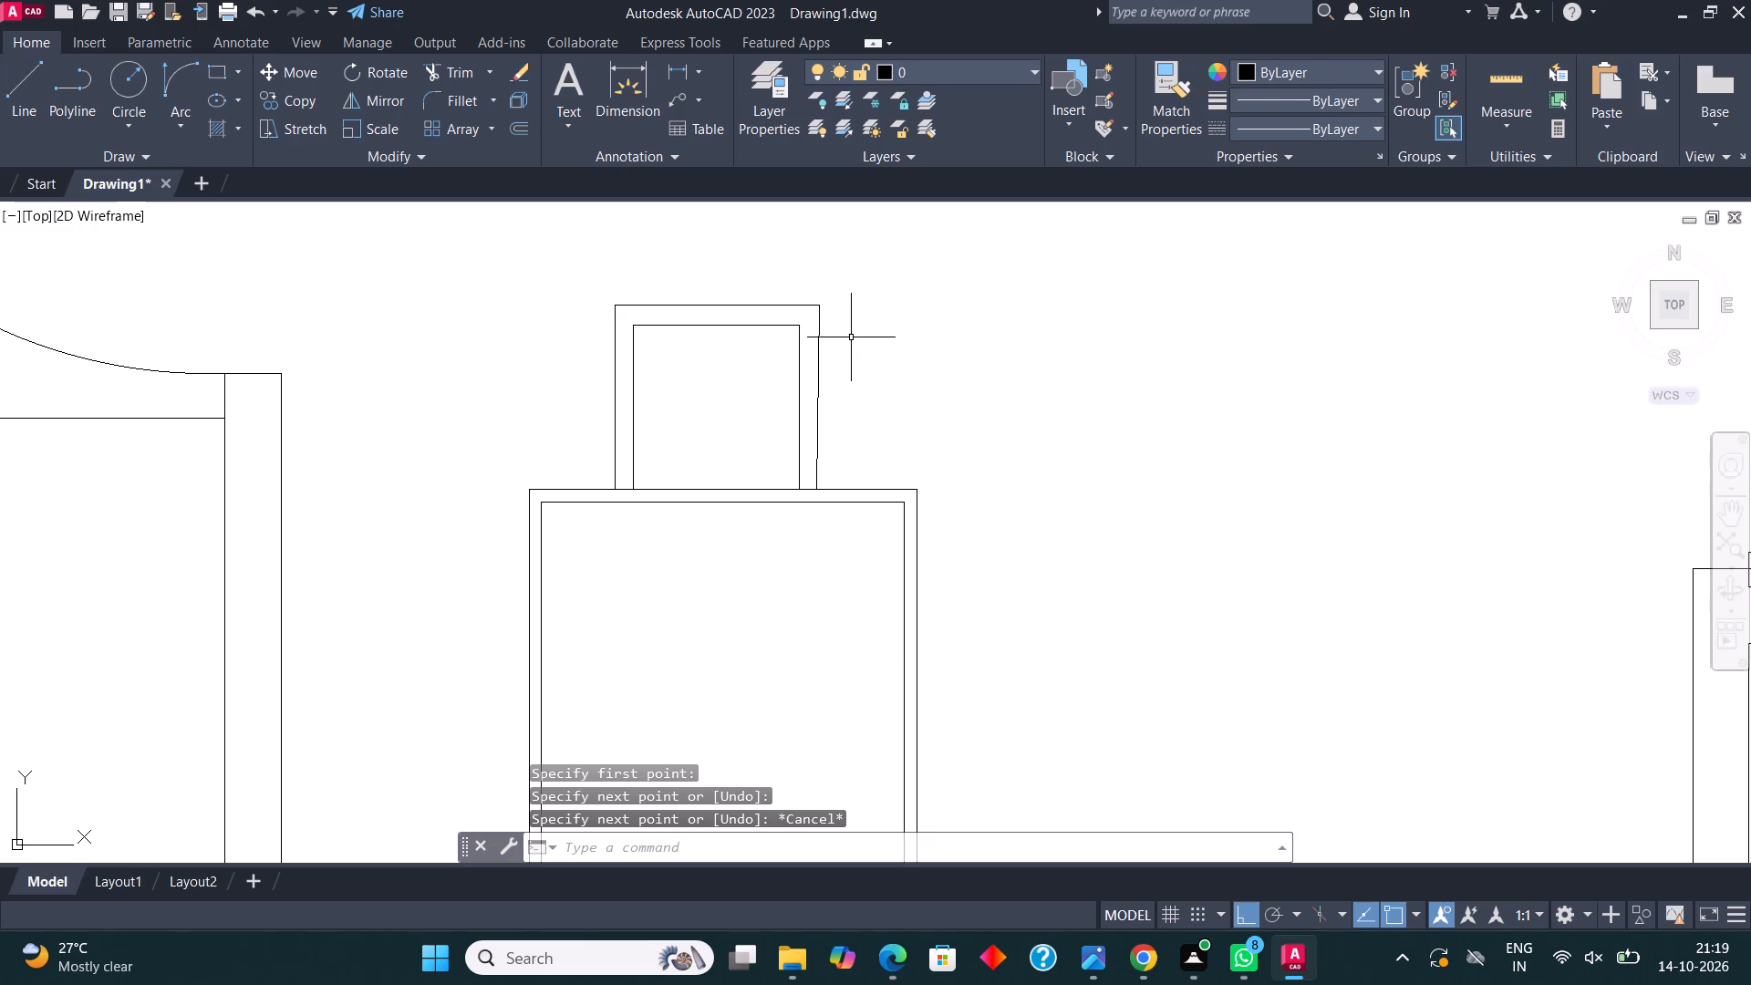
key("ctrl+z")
Draw the frame's right side as a vertical line from the table edge and fillet it with the top line into a clean corner.
left_click(26, 88)
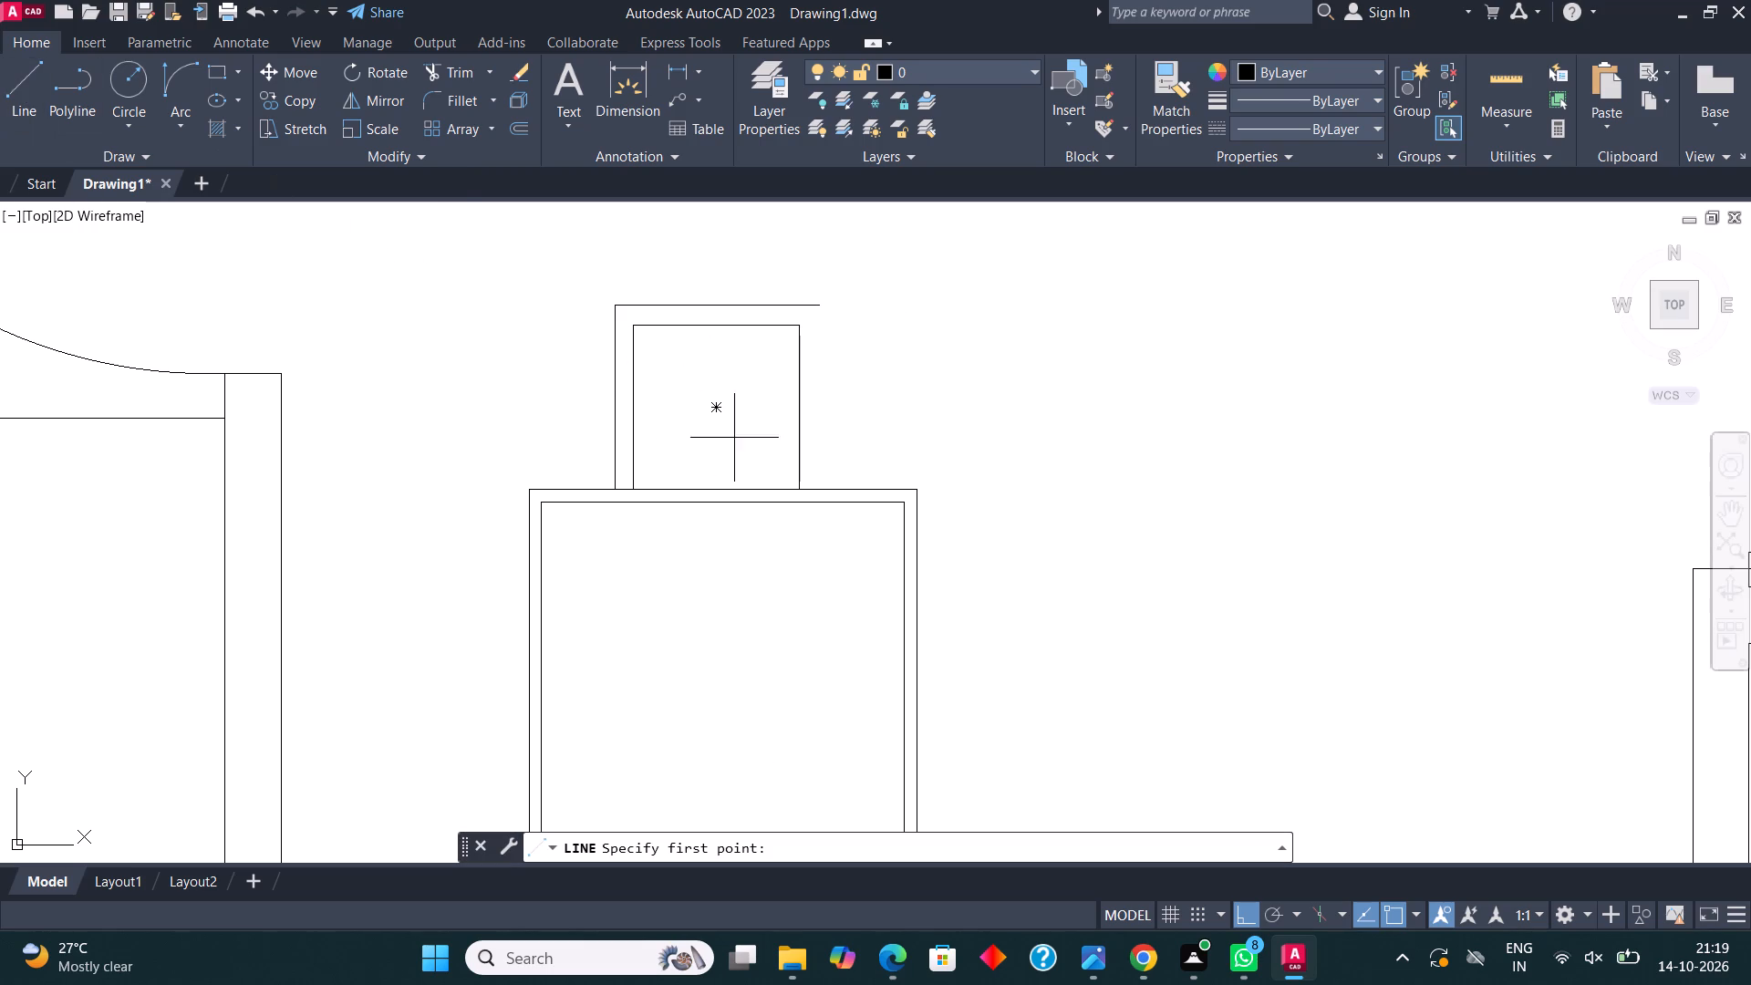
left_click(819, 483)
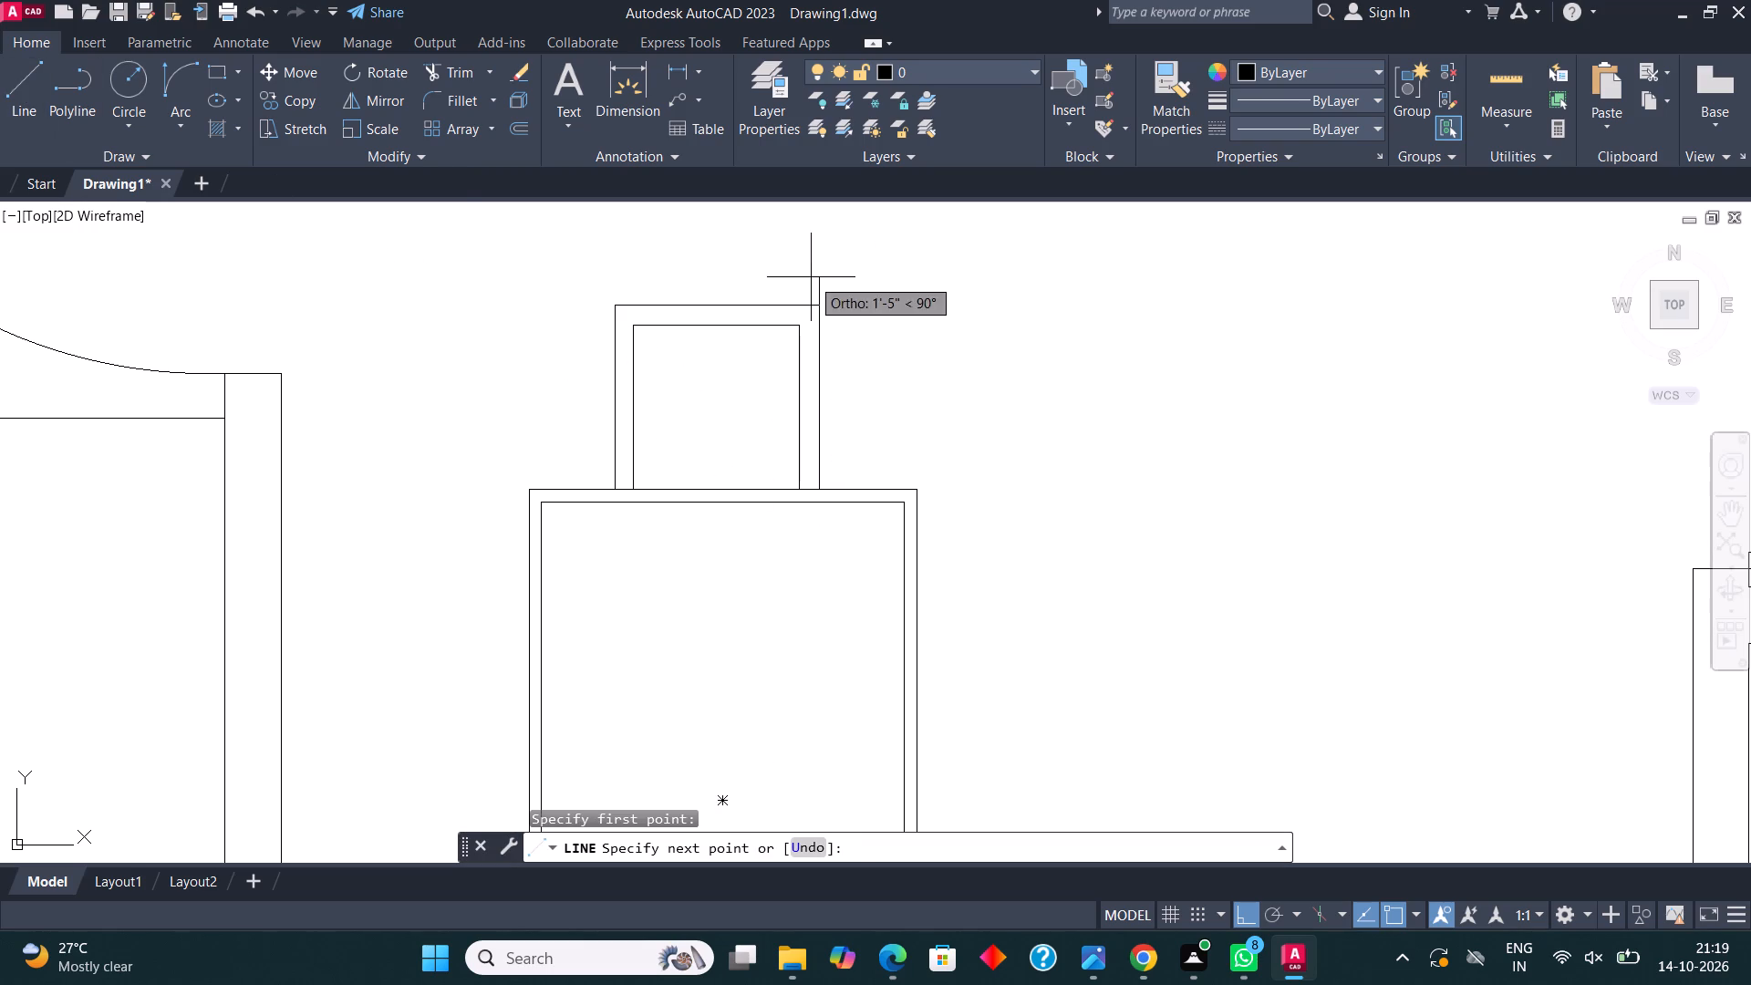
left_click(811, 276)
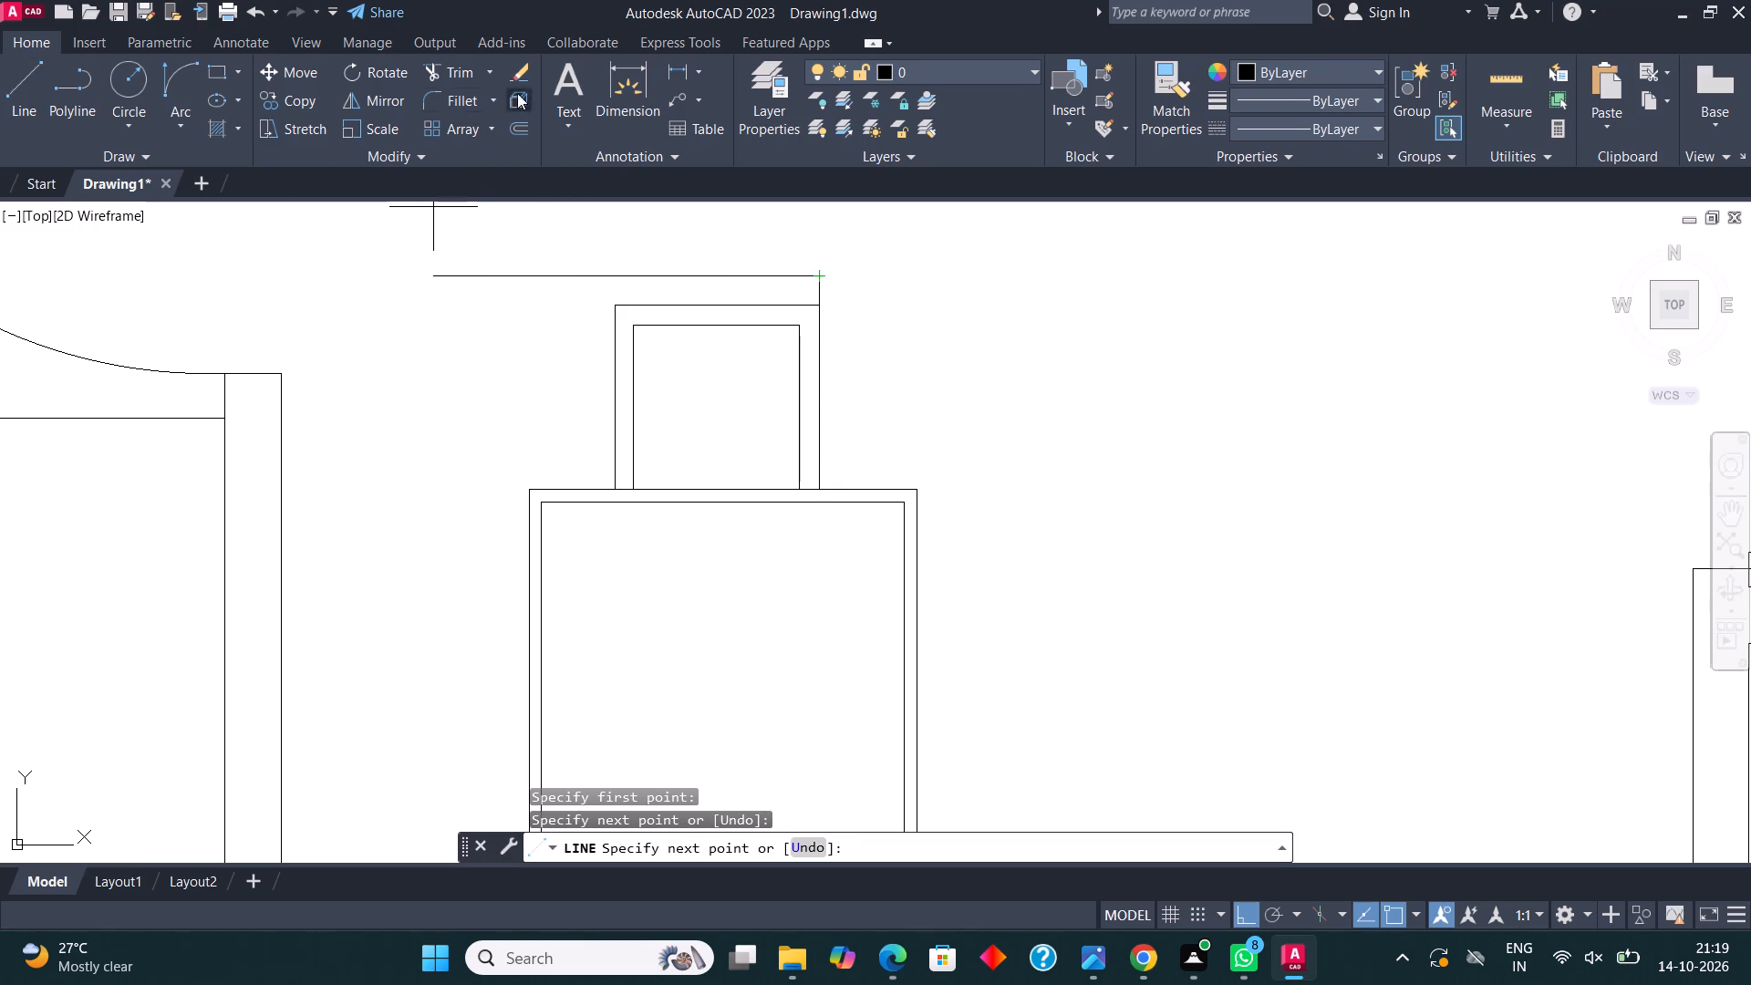
left_click(426, 98)
left_click(810, 306)
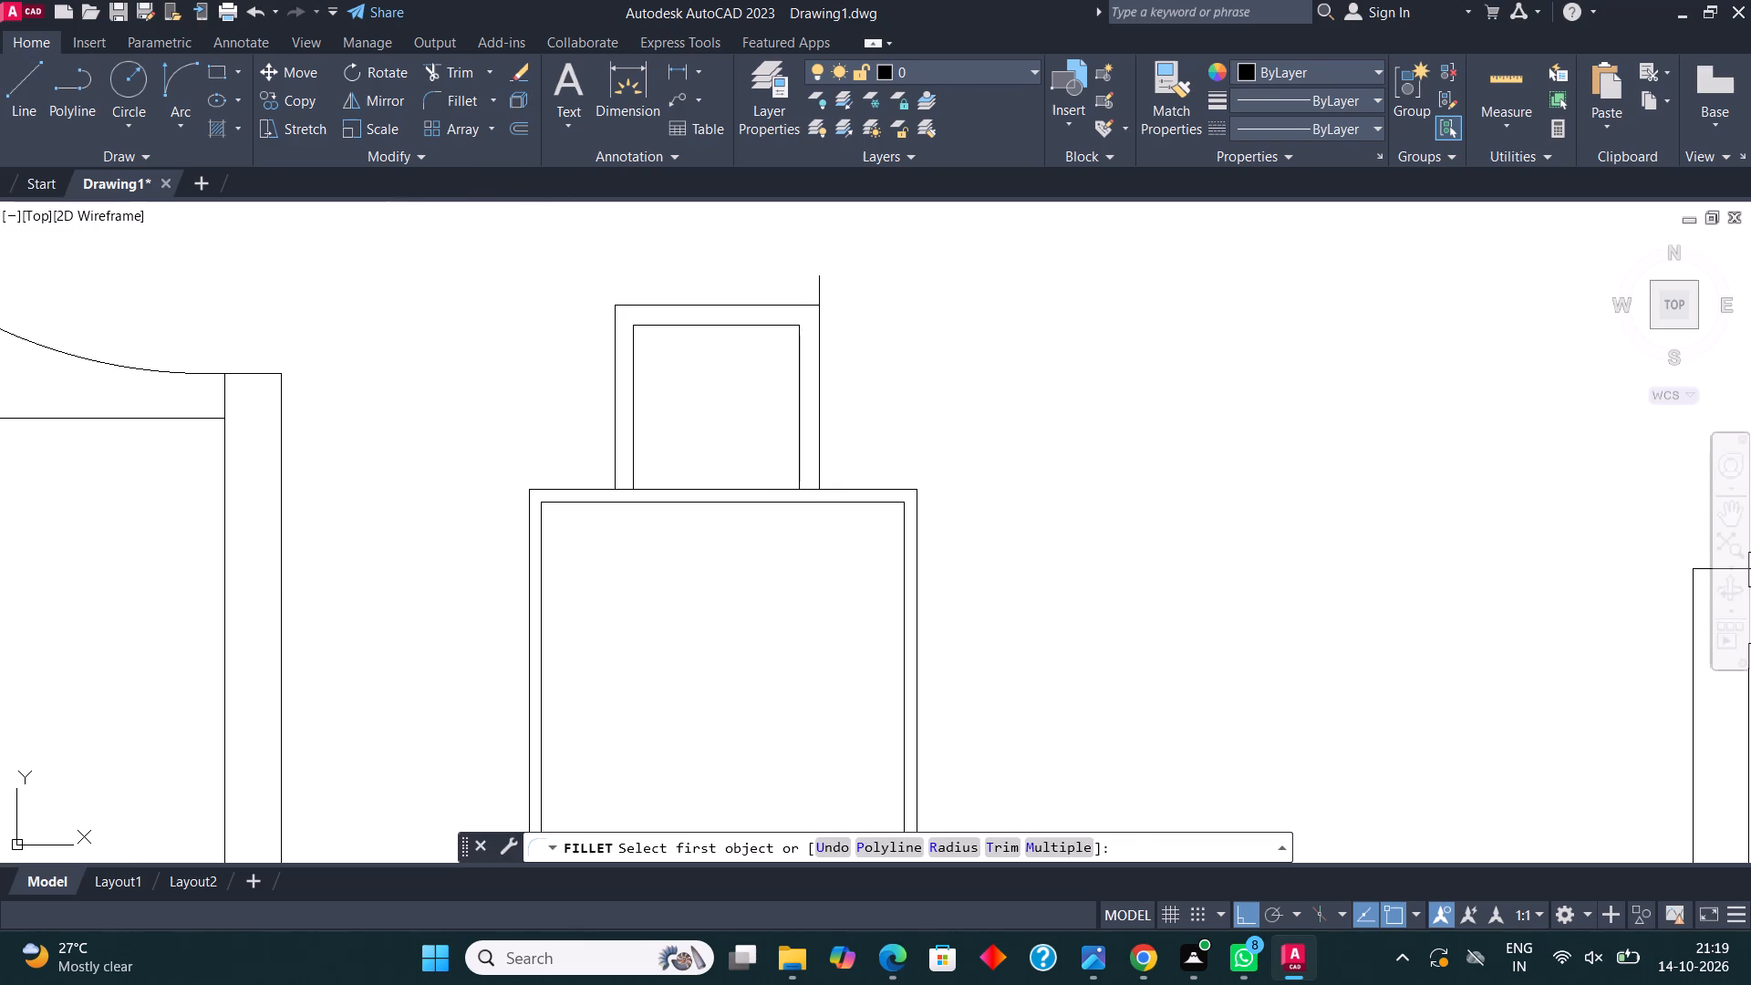
left_click(817, 340)
Mirror the chair about the table's horizontal centre line to the table's bottom end, keeping the original.
scroll(813, 295, "down", 1)
scroll(825, 352, "up", 1)
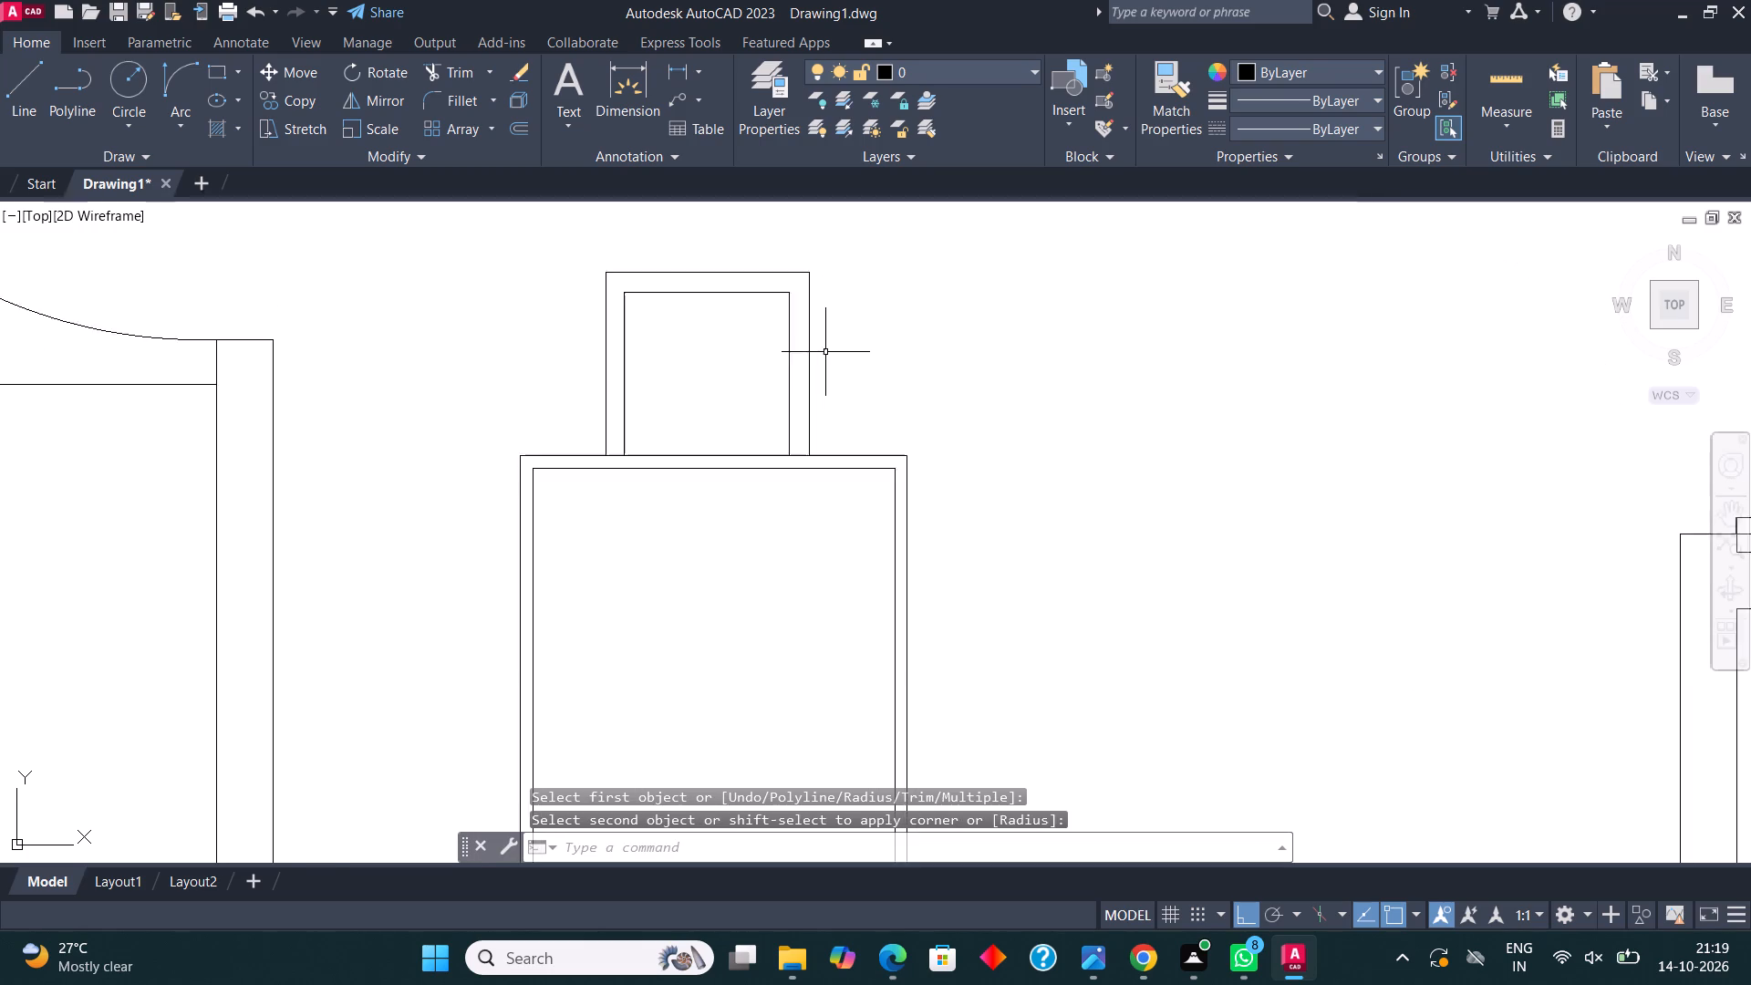
scroll(825, 352, "up", 1)
left_click(839, 392)
left_click(430, 221)
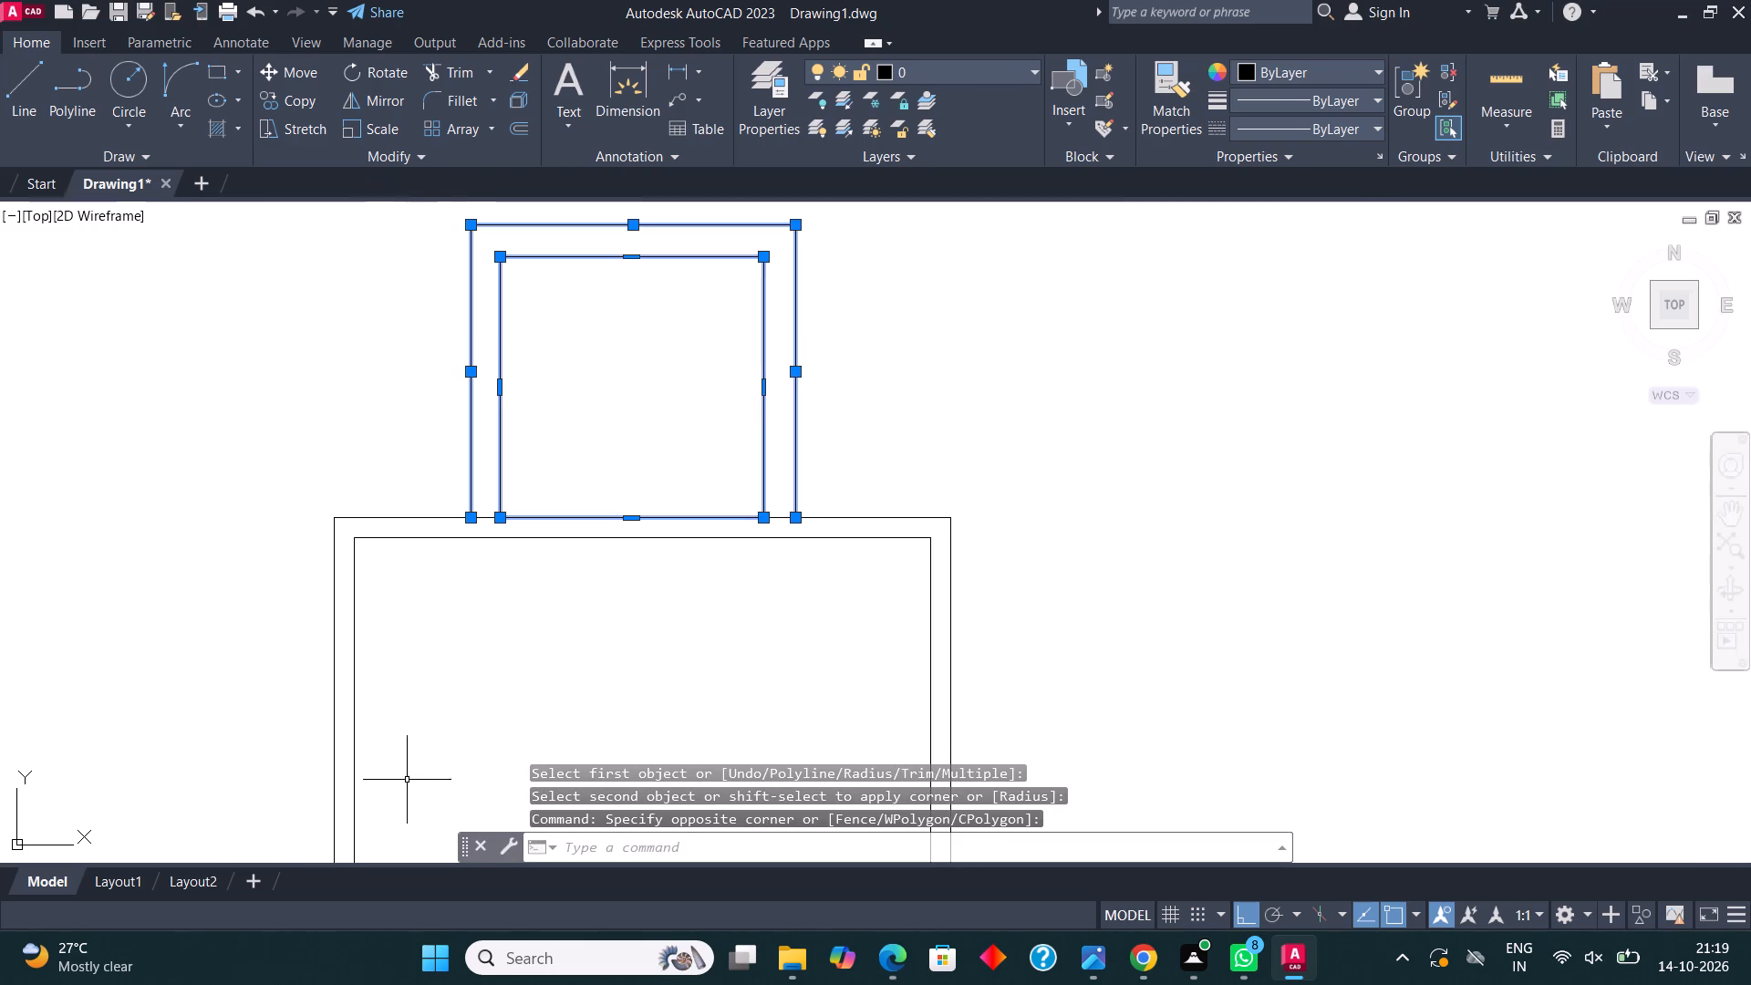
left_click(397, 90)
scroll(592, 236, "down", 3)
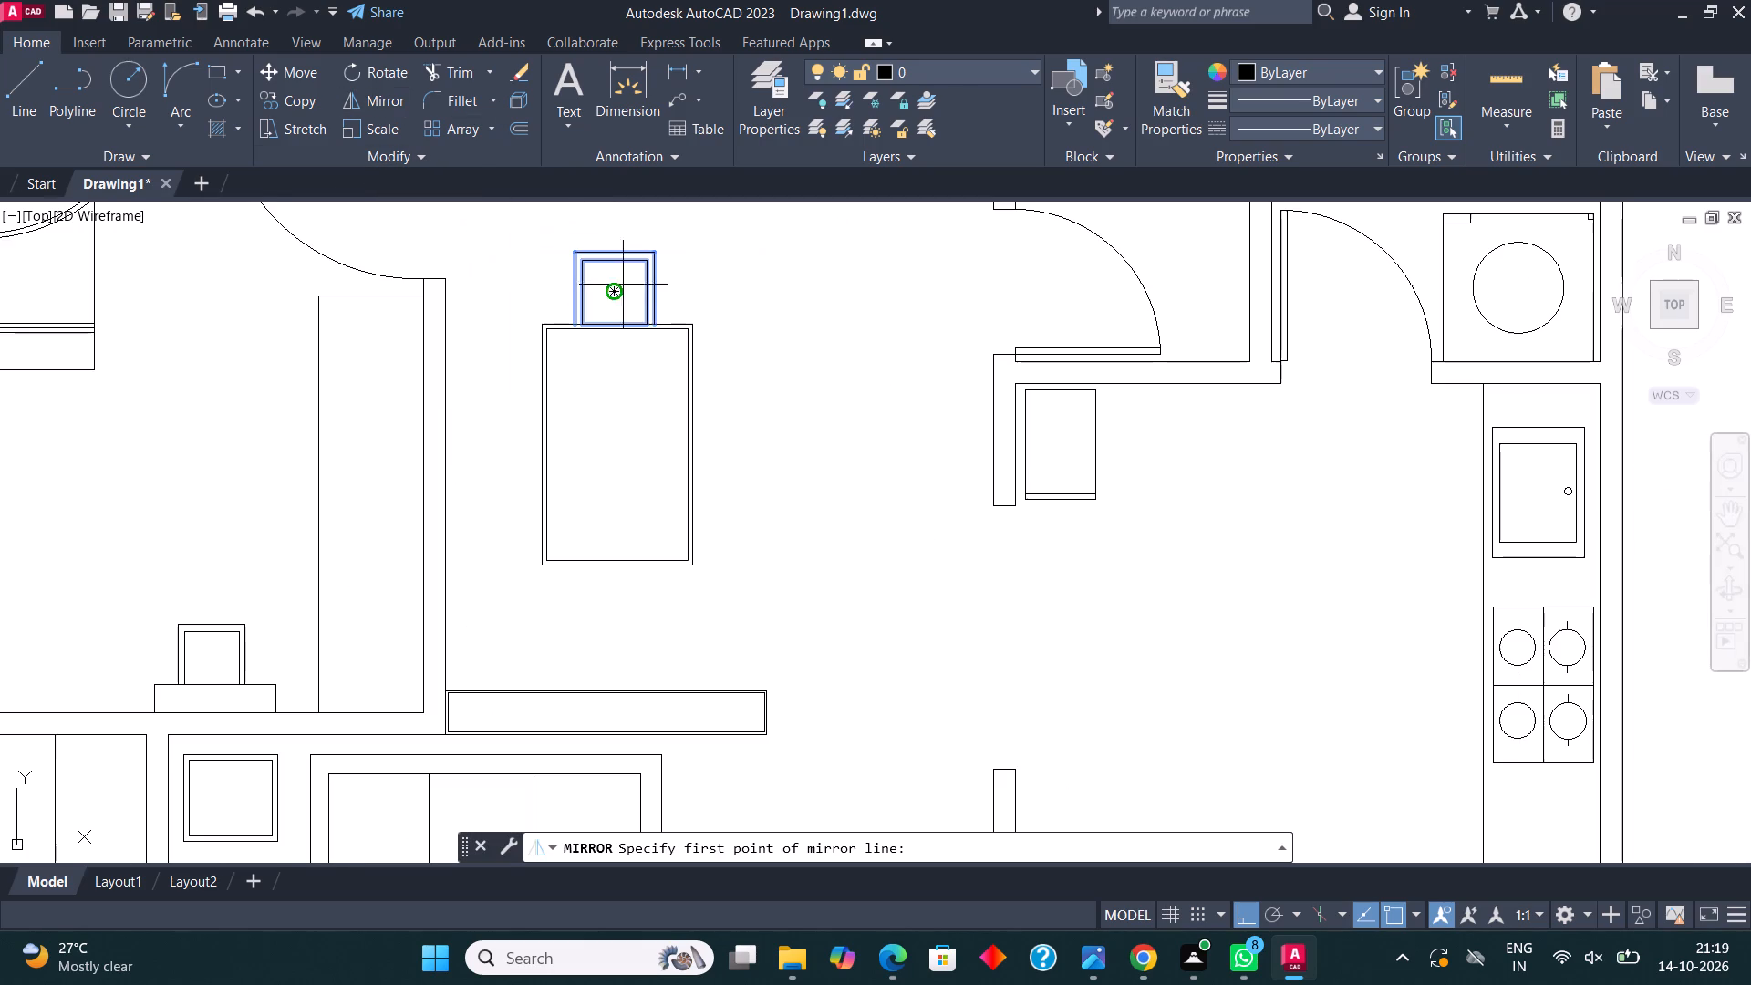
left_click(614, 451)
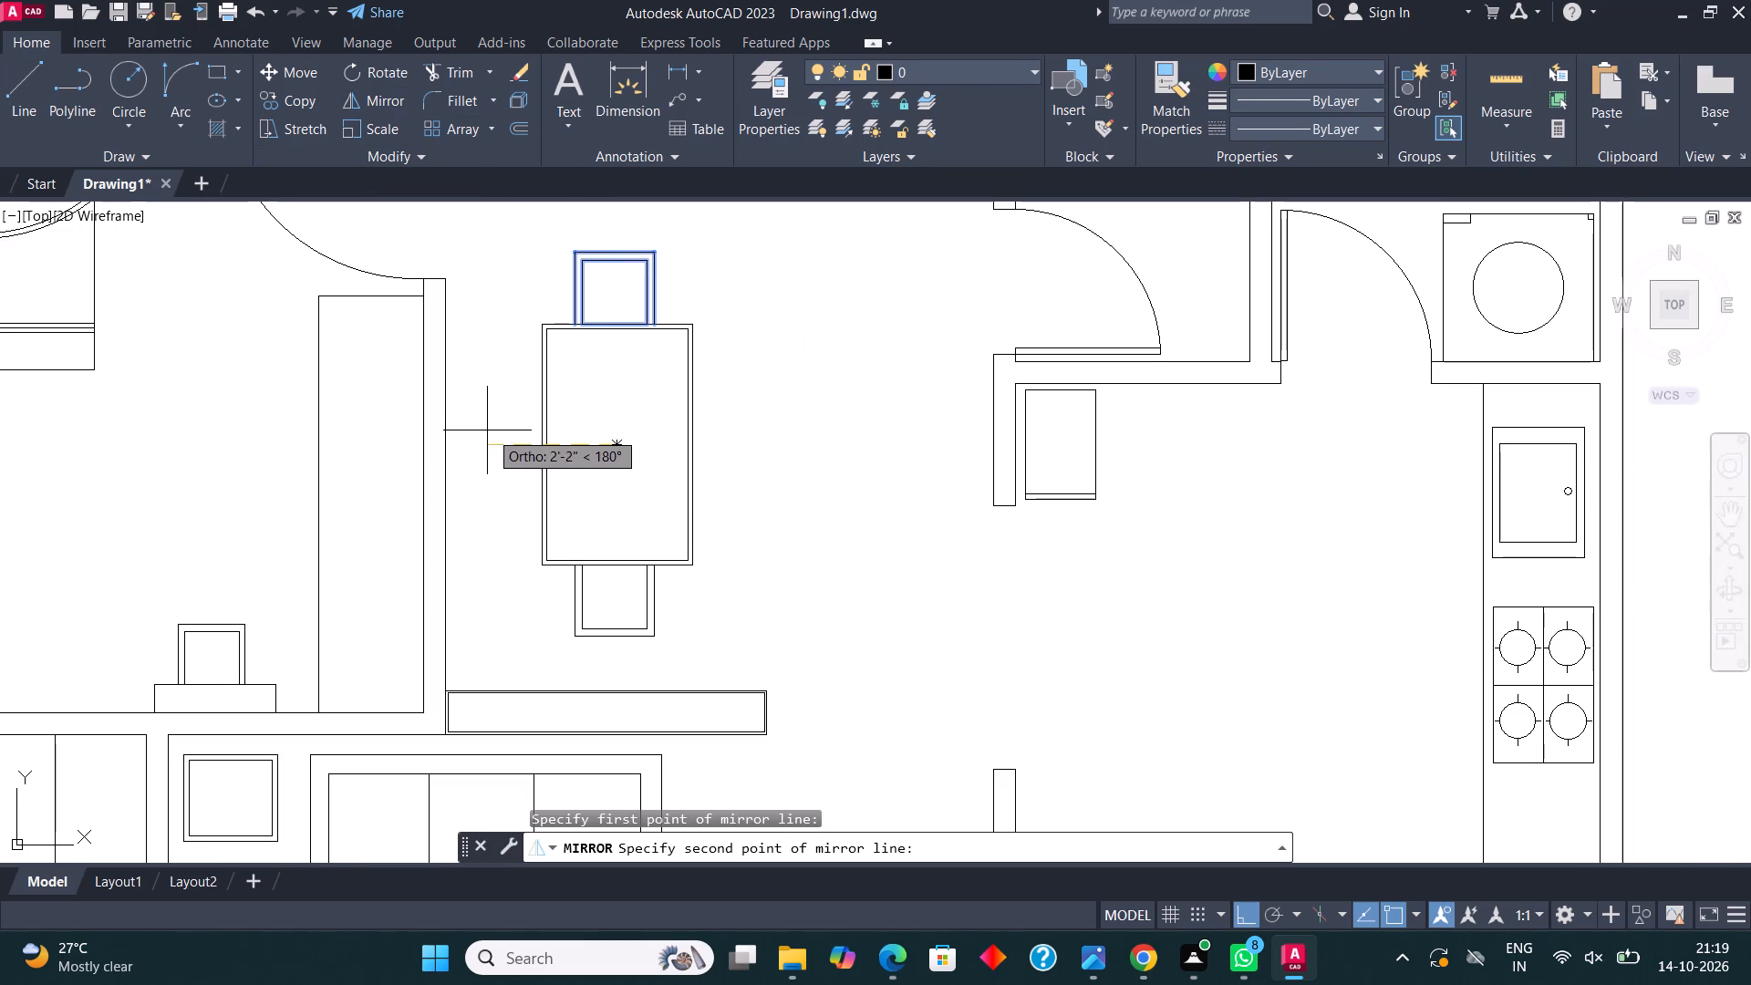
left_click(487, 430)
left_click(844, 845)
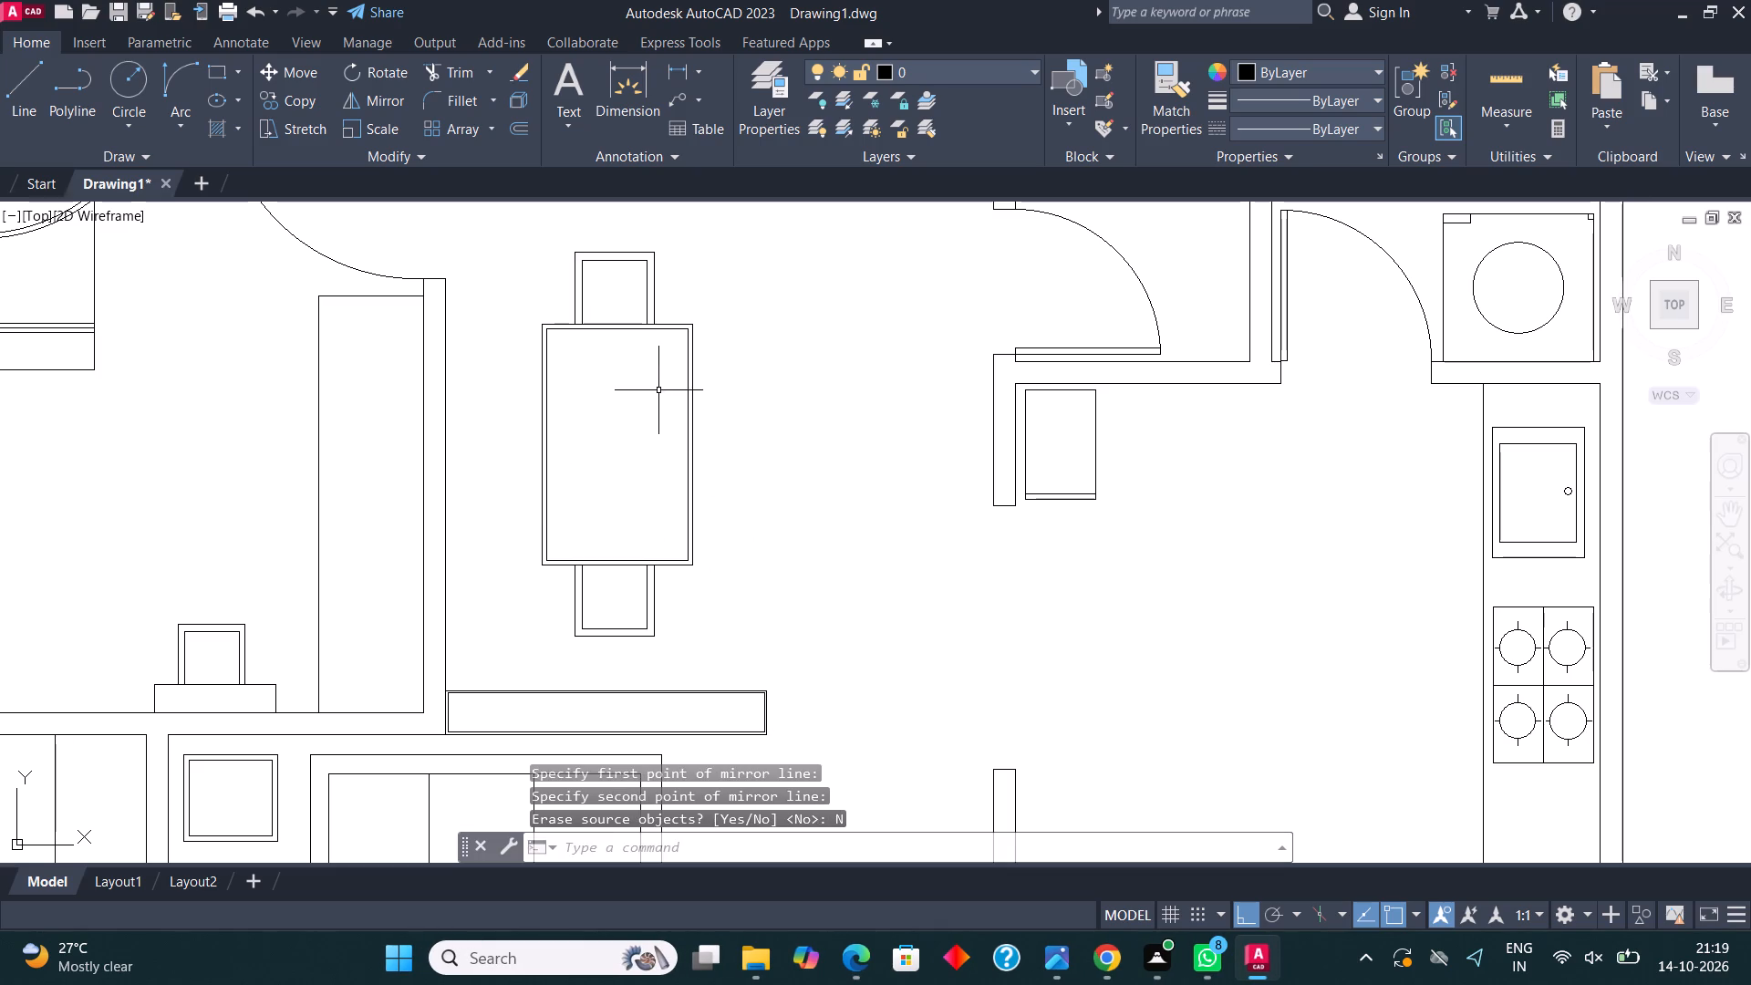
Copy the top chair into the open space to the lower right of the table.
middle_click_drag(657, 414, 675, 618)
left_click_drag(702, 505, 683, 481)
left_click(551, 390)
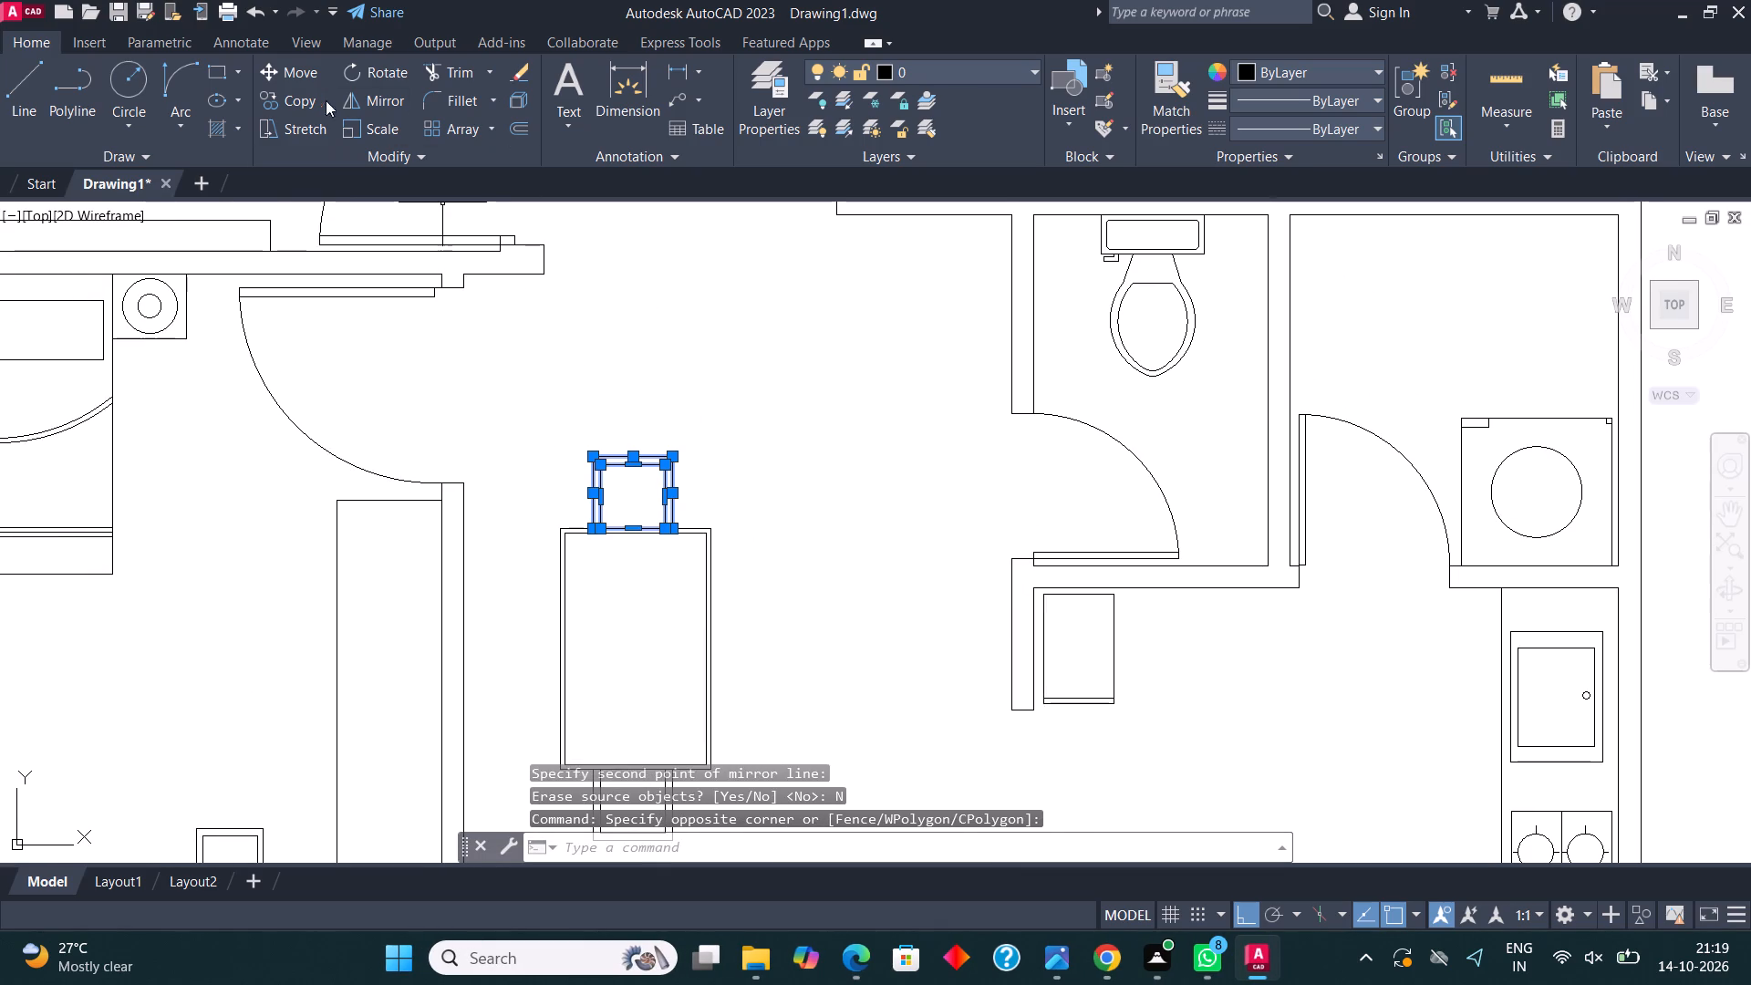
left_click(302, 92)
left_click(622, 469)
scroll(765, 429, "down", 2)
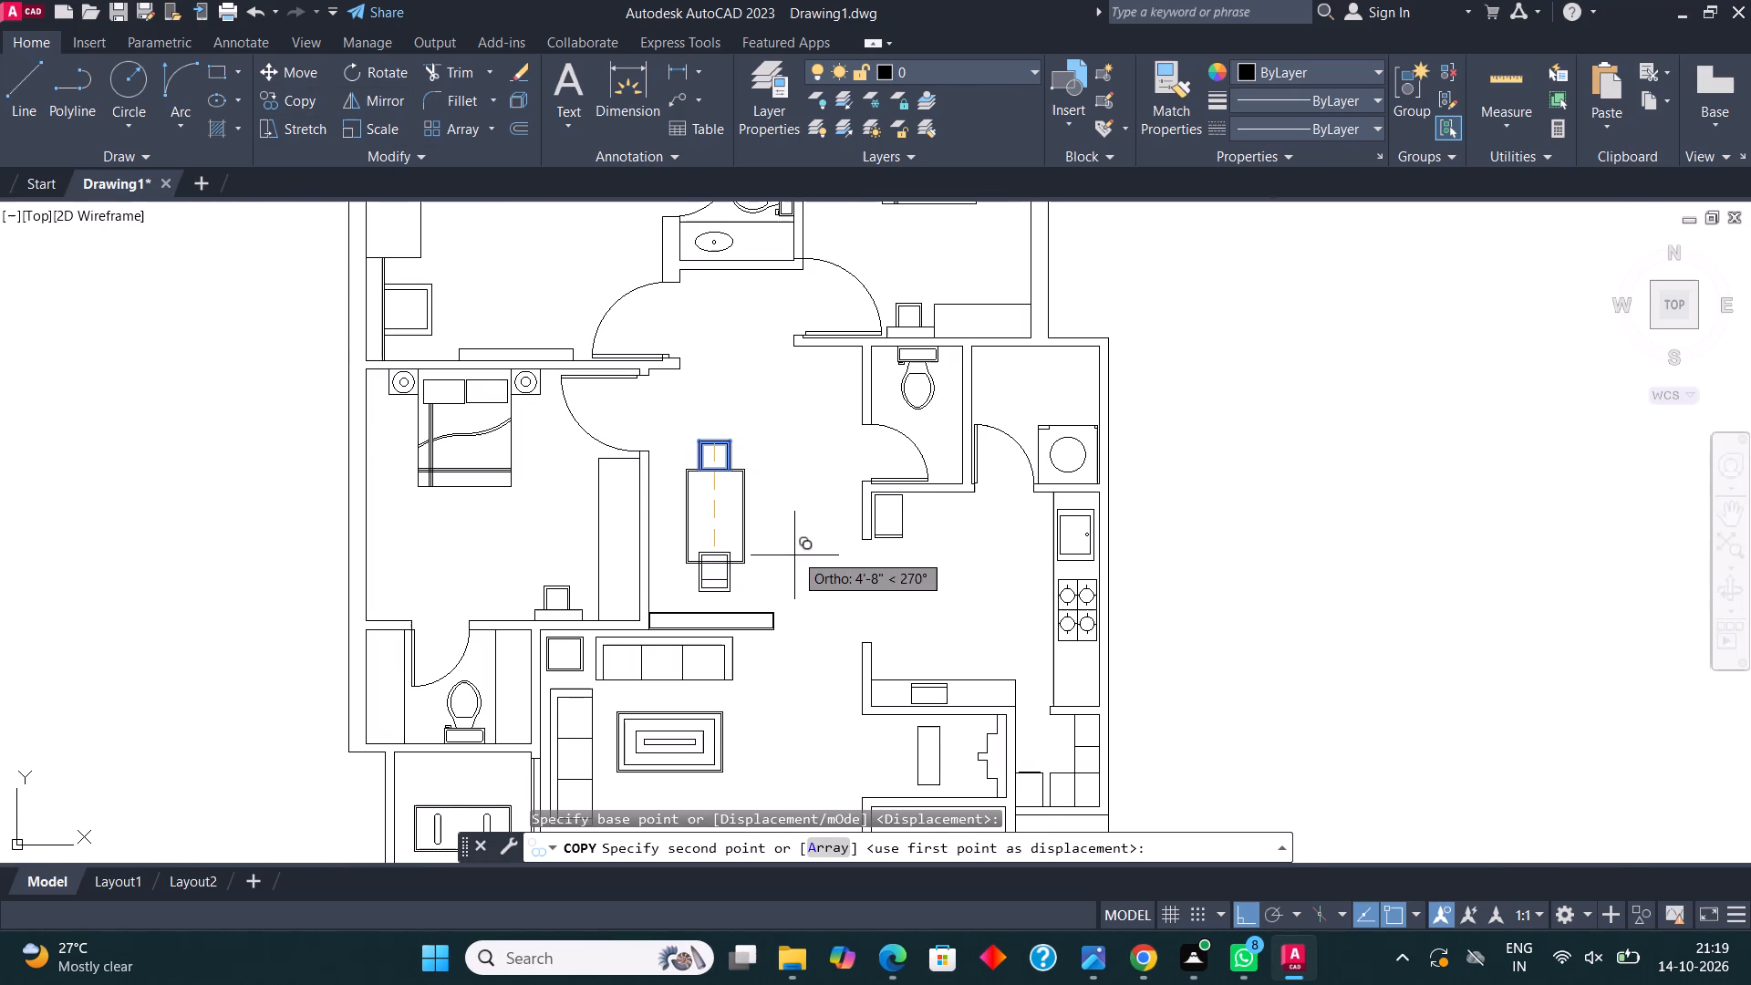
key("F8")
scroll(795, 607, "up", 1)
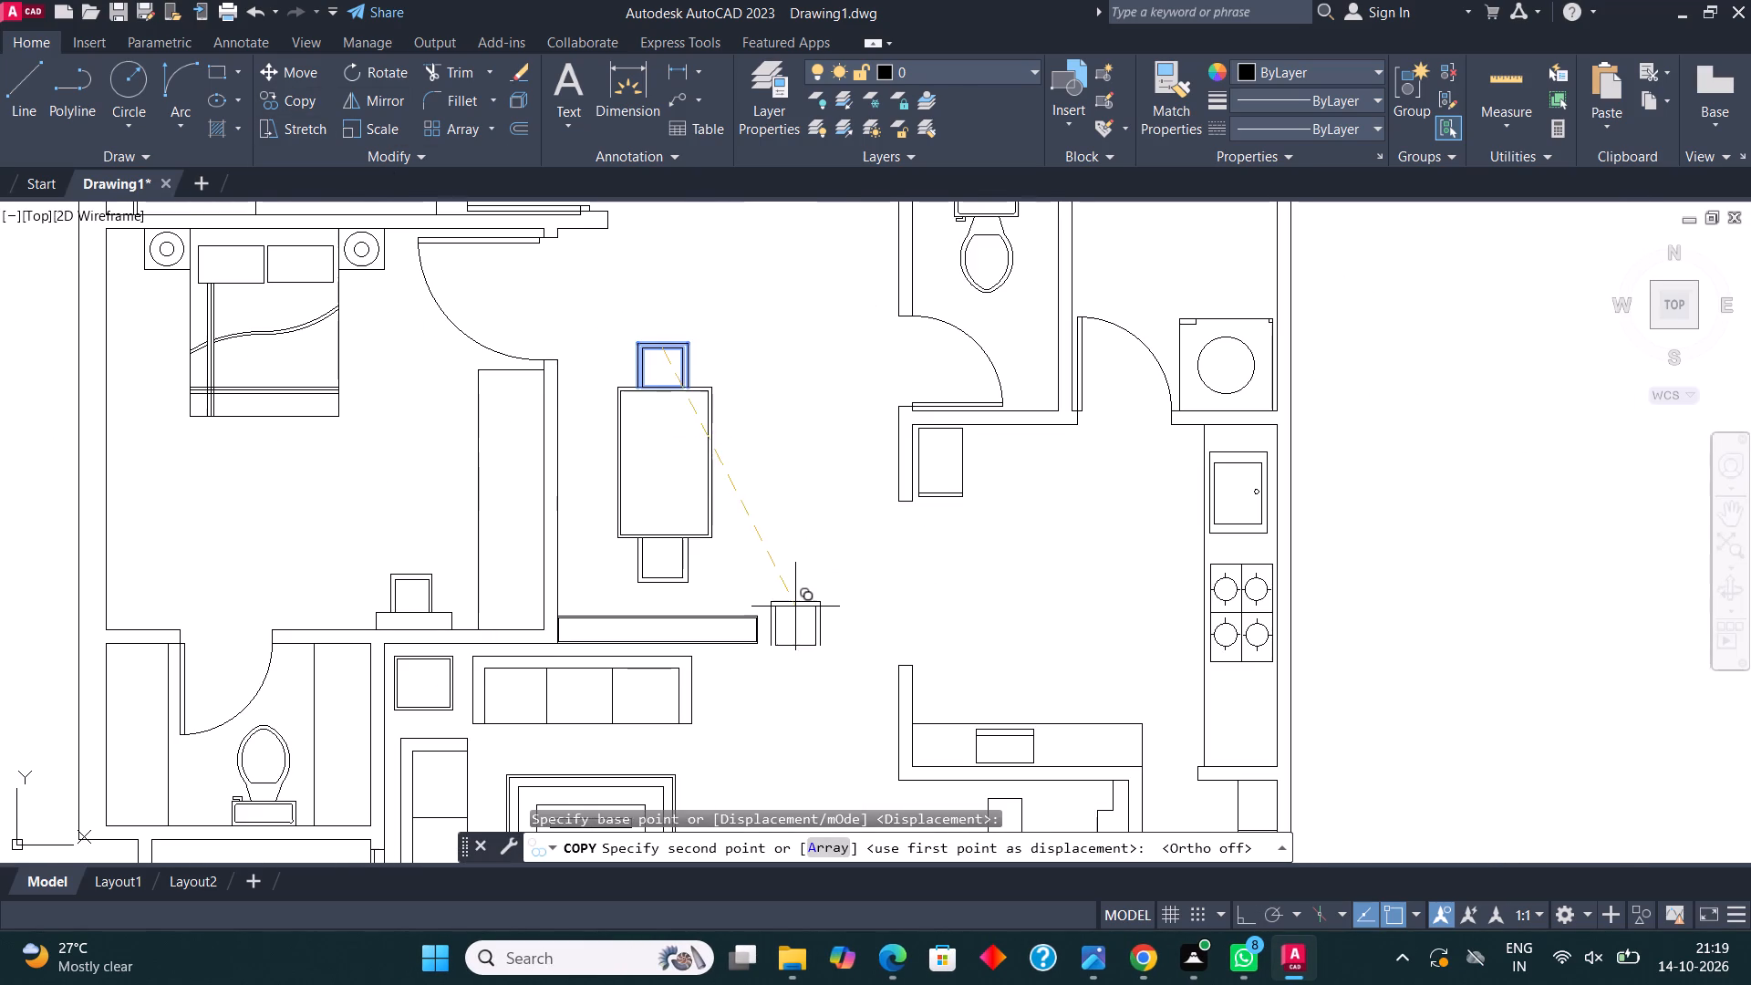
left_click(824, 549)
scroll(834, 561, "up", 2)
key("Escape")
Rotate the copied chair a quarter turn clockwise so its open side faces the table.
left_click(875, 642)
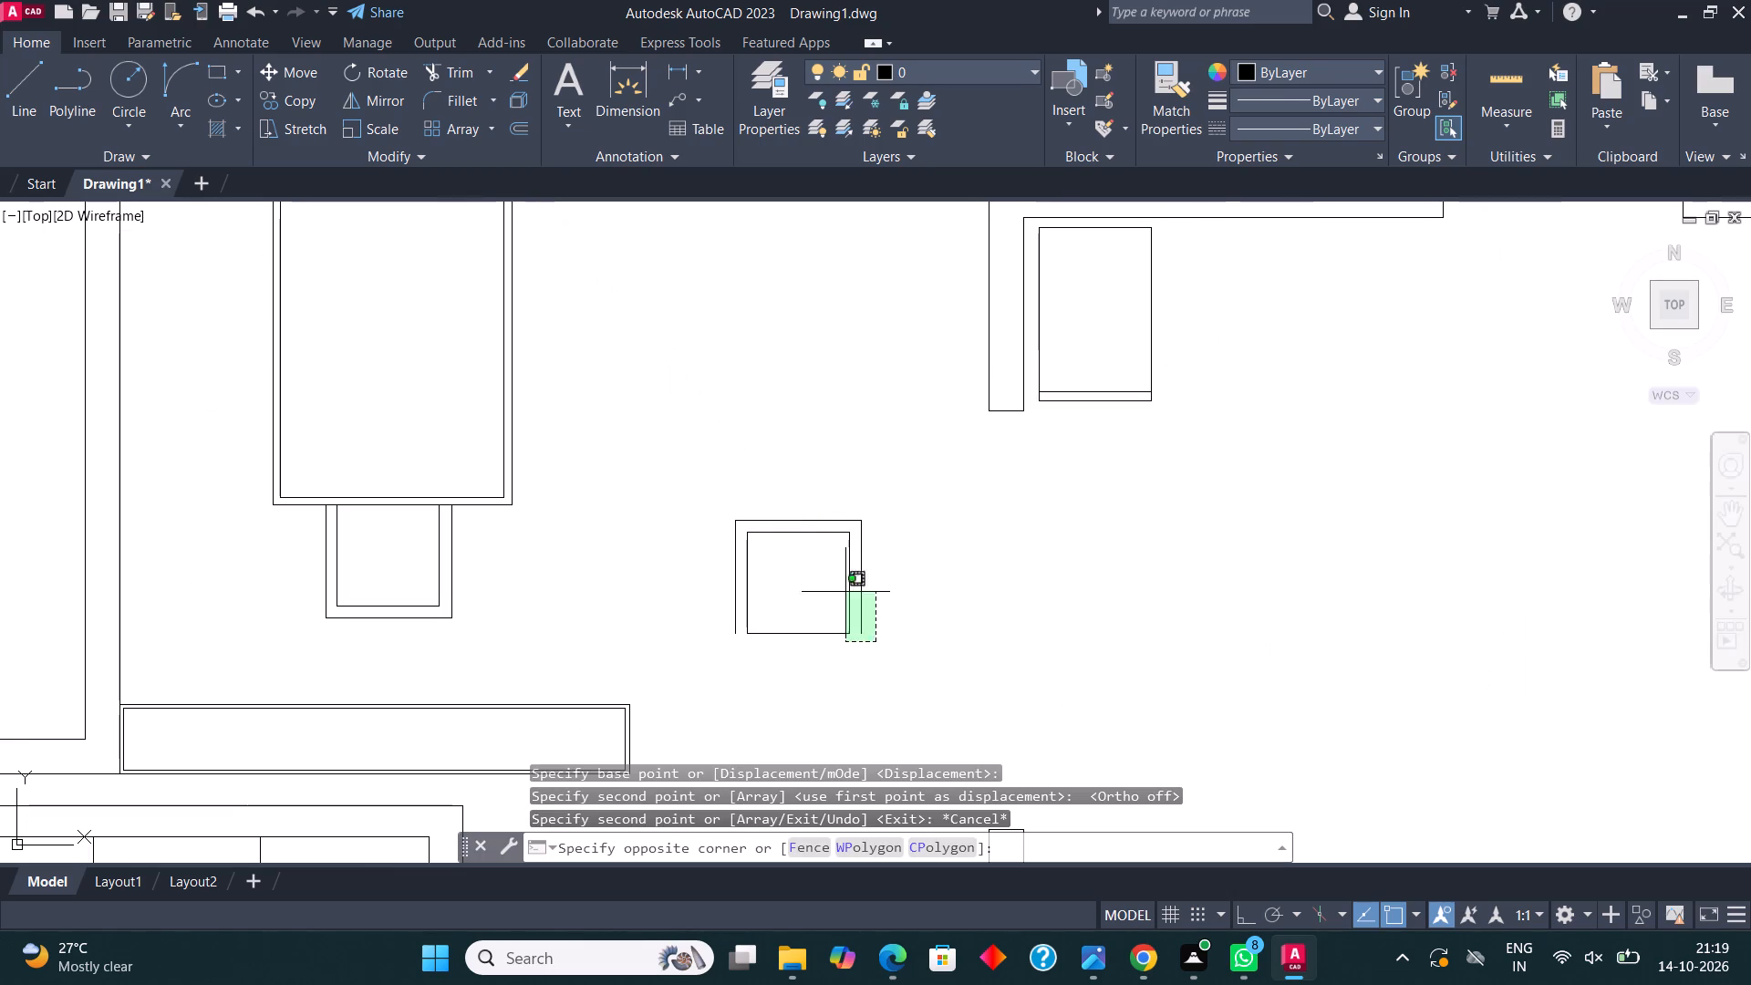
left_click(732, 464)
left_click(384, 60)
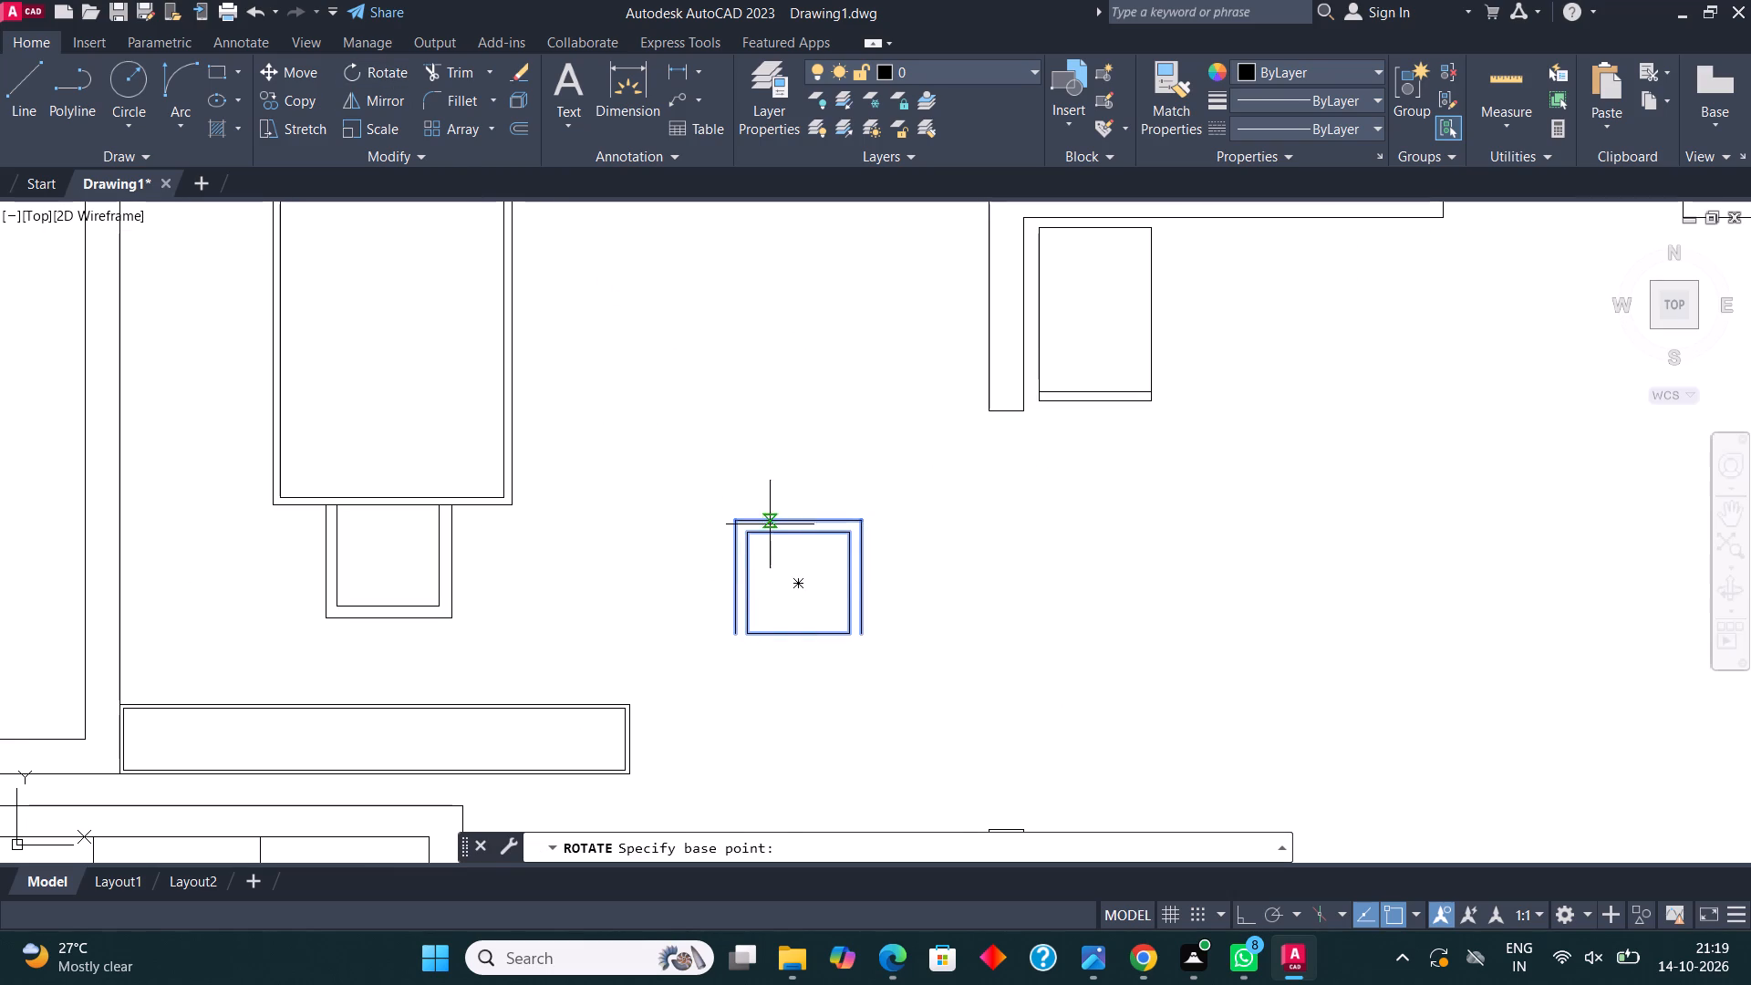
left_click(792, 554)
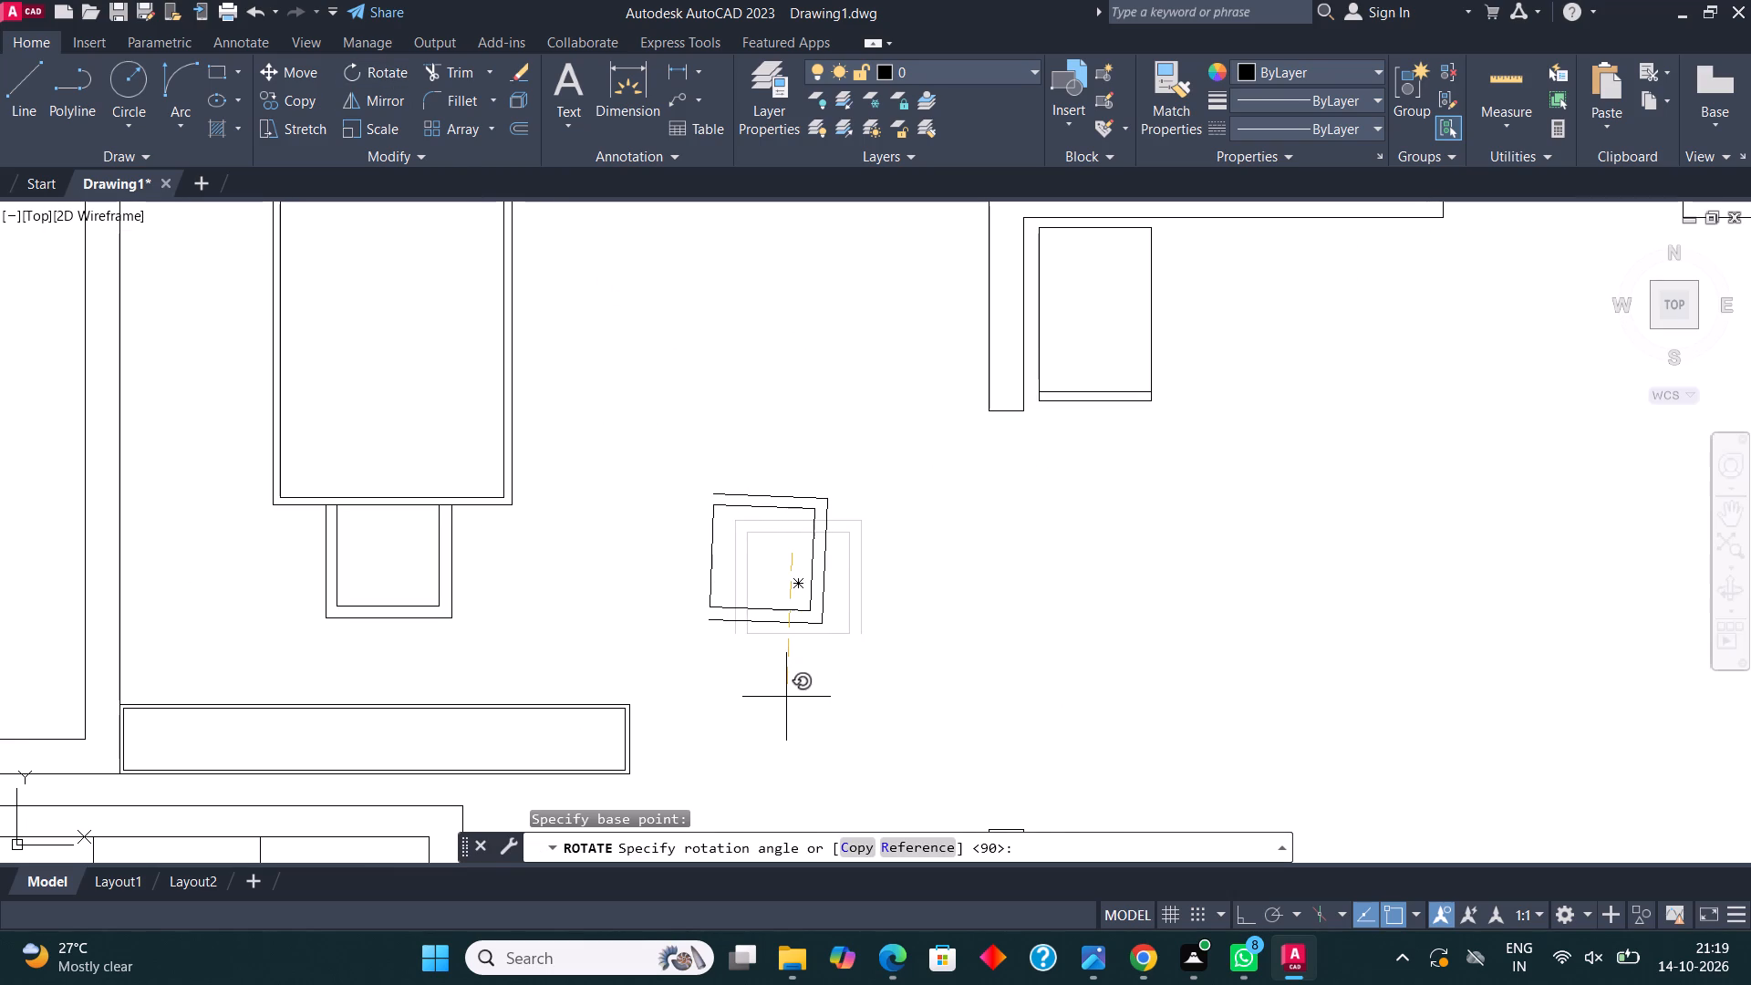
key("F8")
left_click(786, 697)
Move the rotated chair by its lower left corner onto the table's right edge, in the lower half.
left_click_drag(834, 674, 834, 666)
left_click(698, 463)
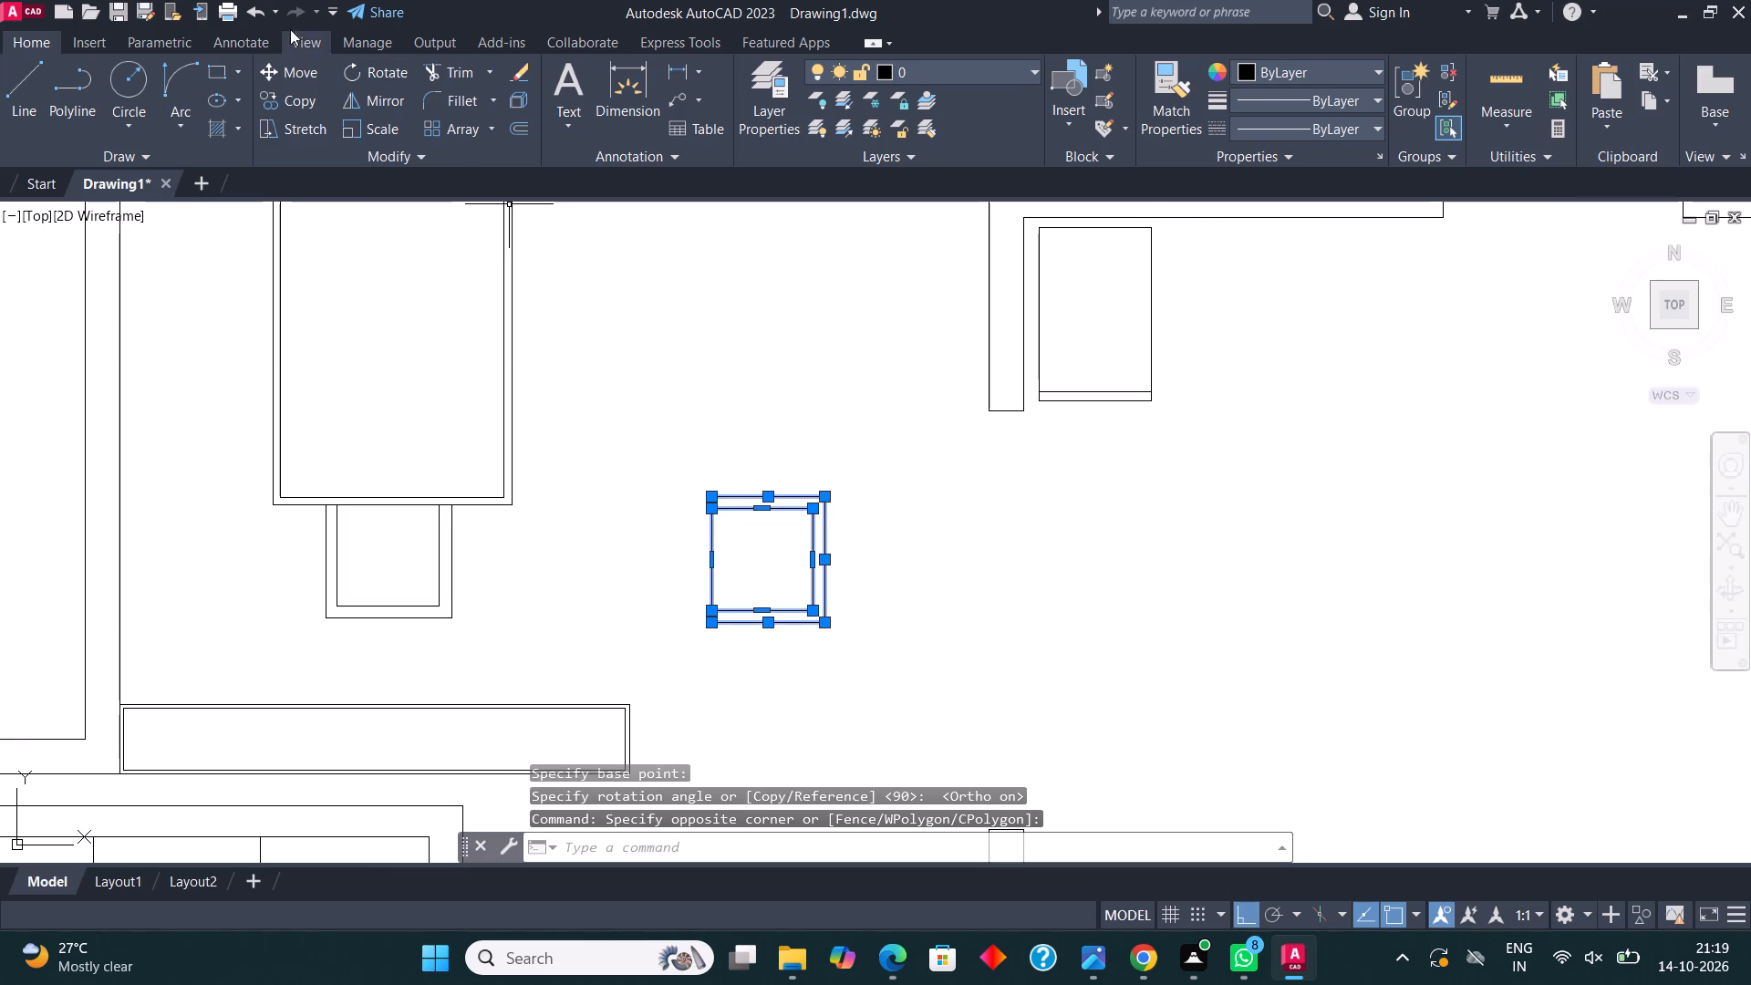
left_click(295, 65)
left_click(718, 618)
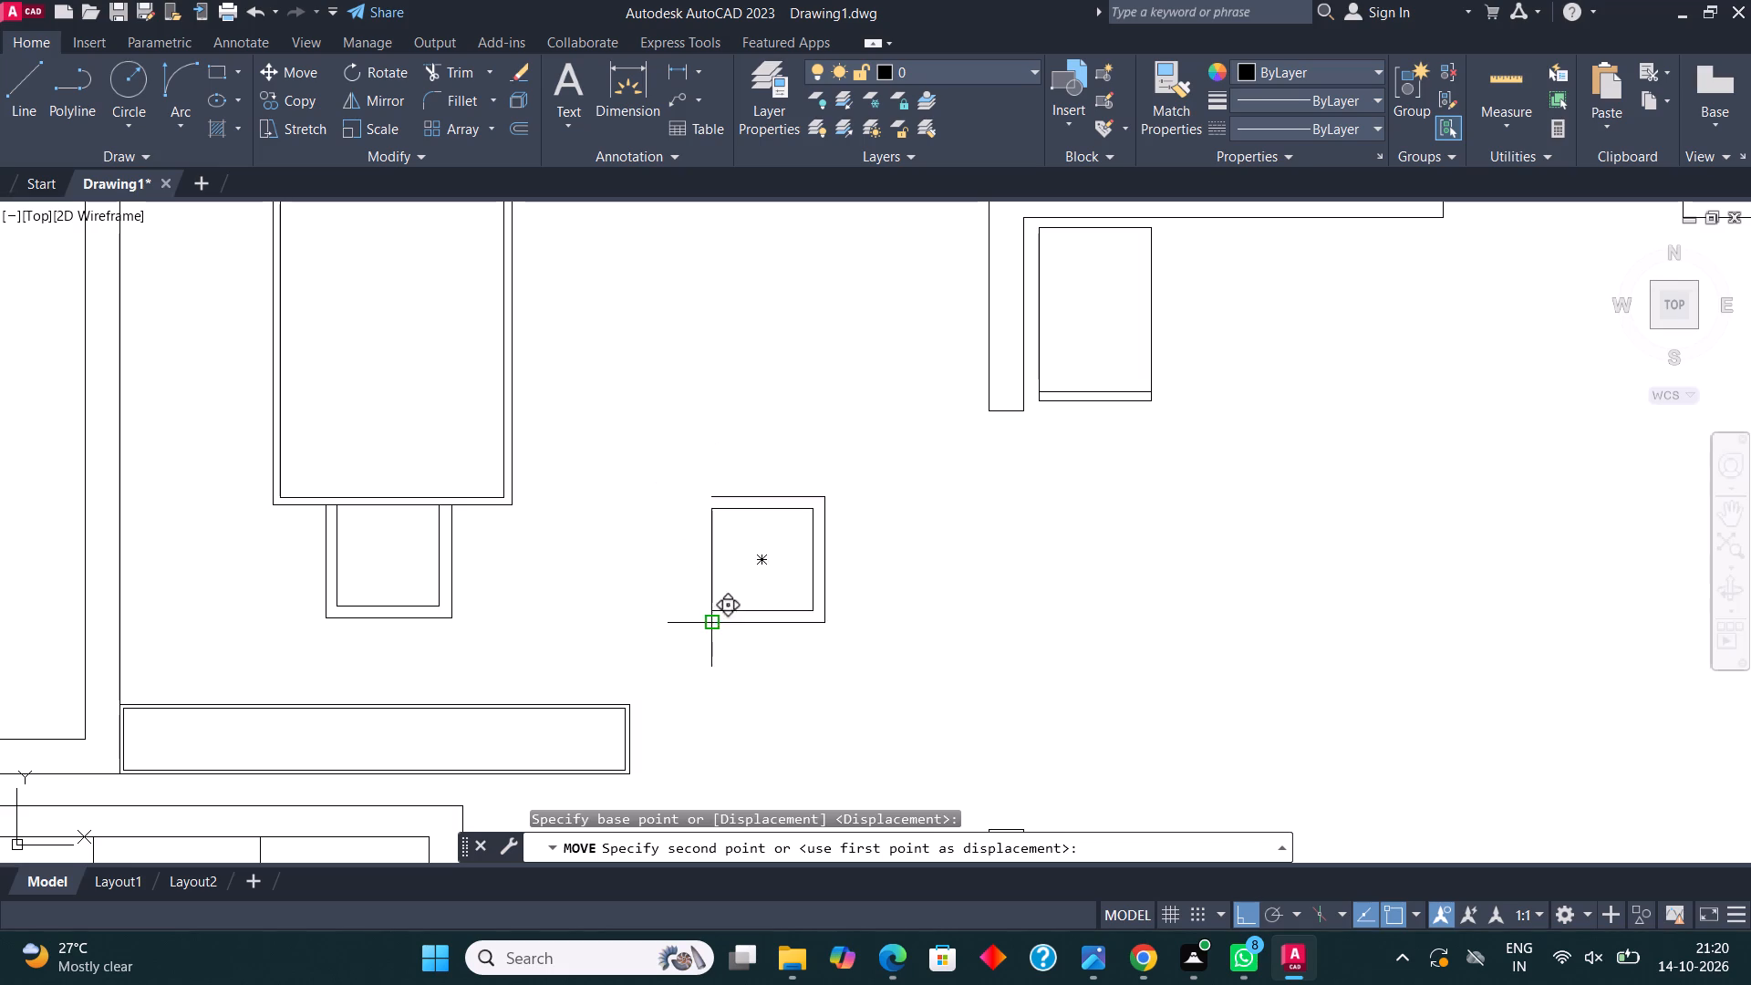
middle_click_drag(646, 418, 666, 525)
key("F8")
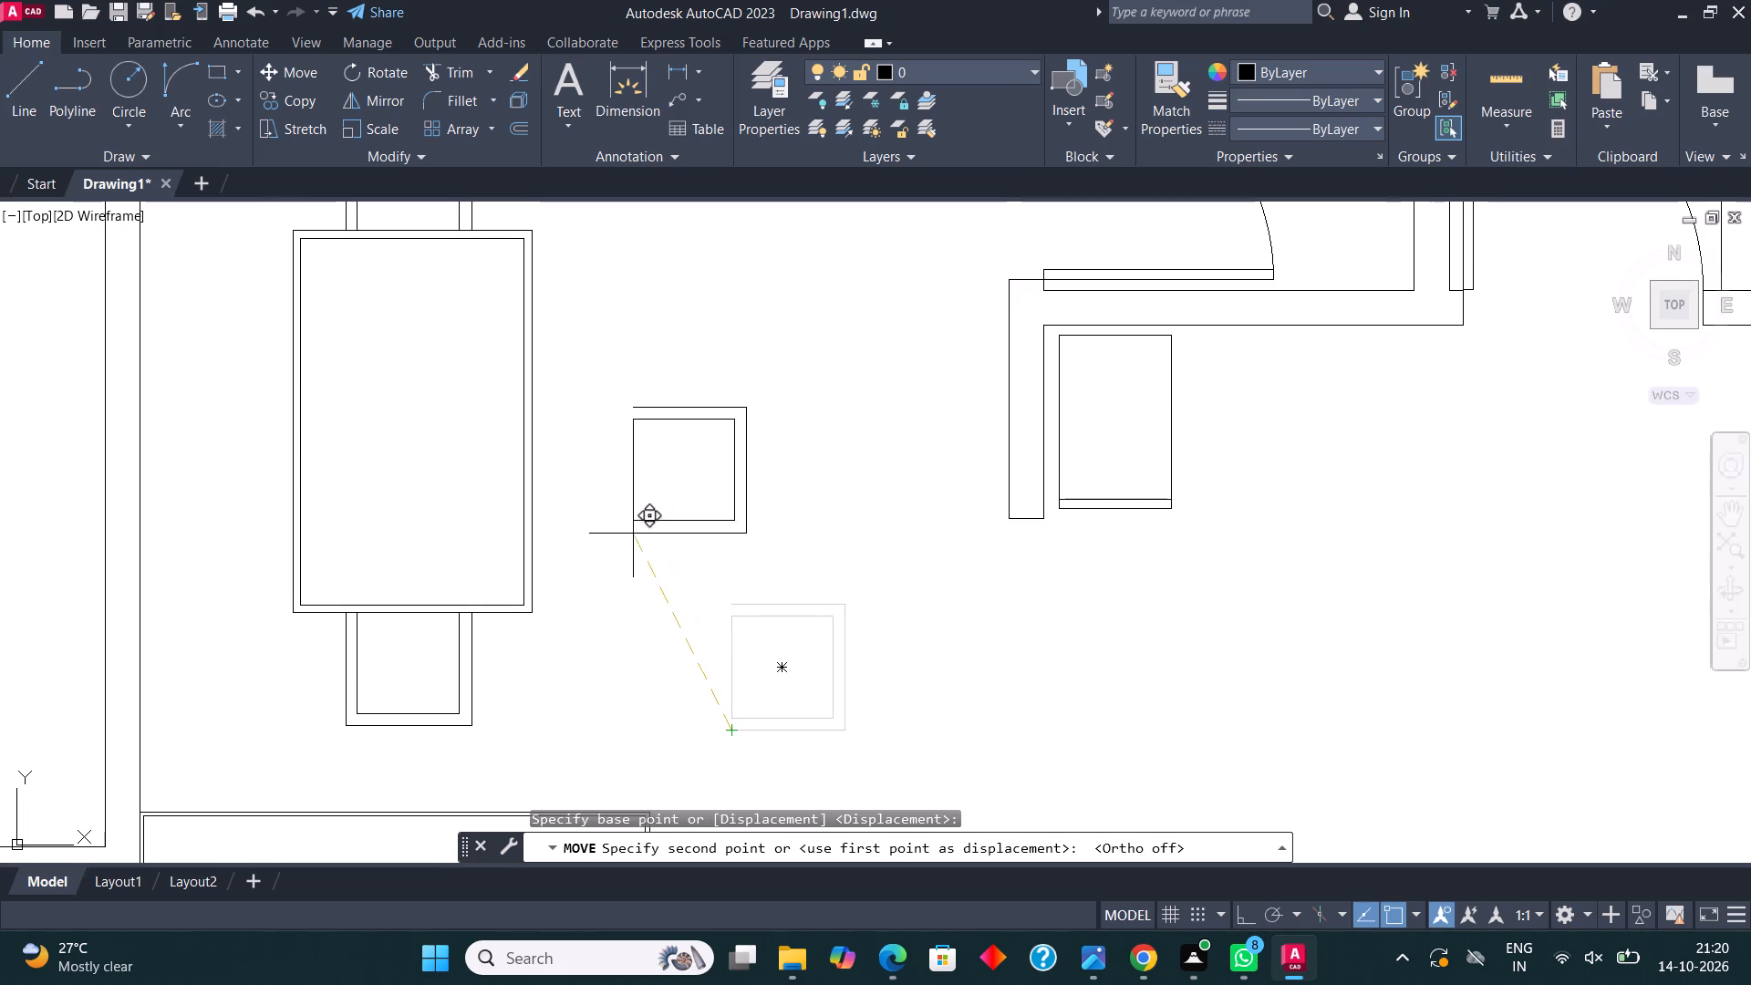
left_click(536, 556)
Copy the side chair upward along the table's right edge, leaving a small gap between the two chairs.
middle_click_drag(616, 523, 648, 590)
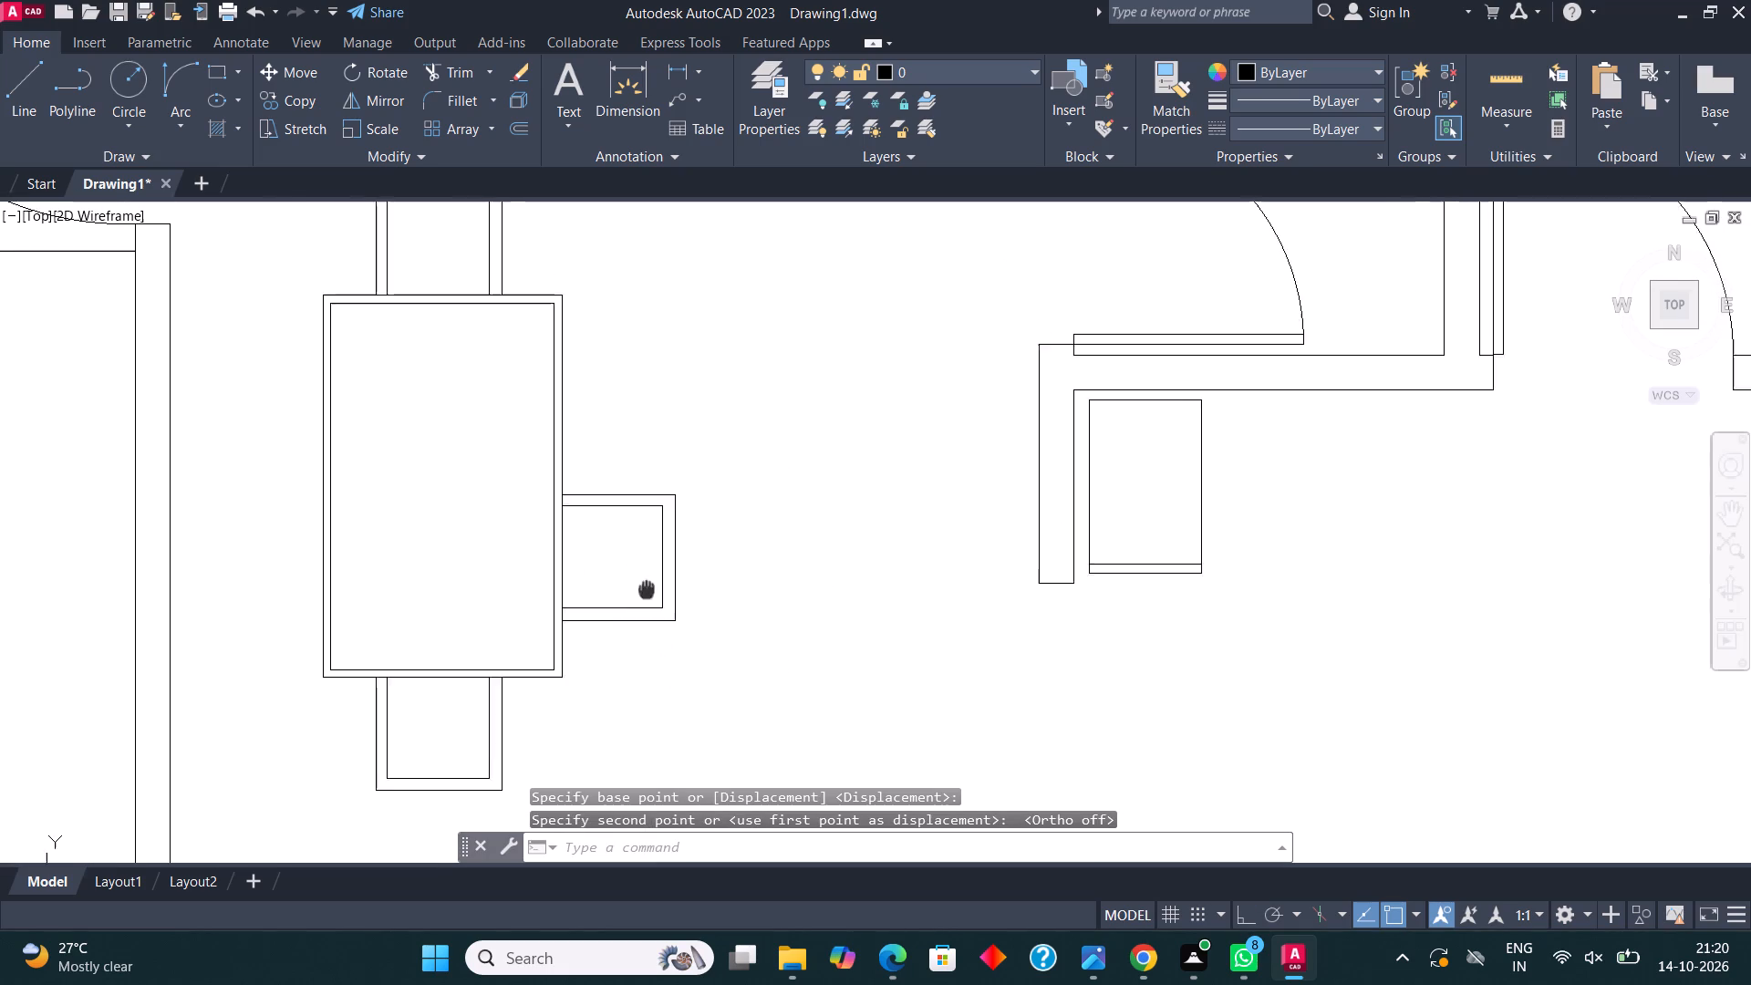
middle_click_drag(648, 590, 653, 605)
left_click(682, 669)
left_click(638, 445)
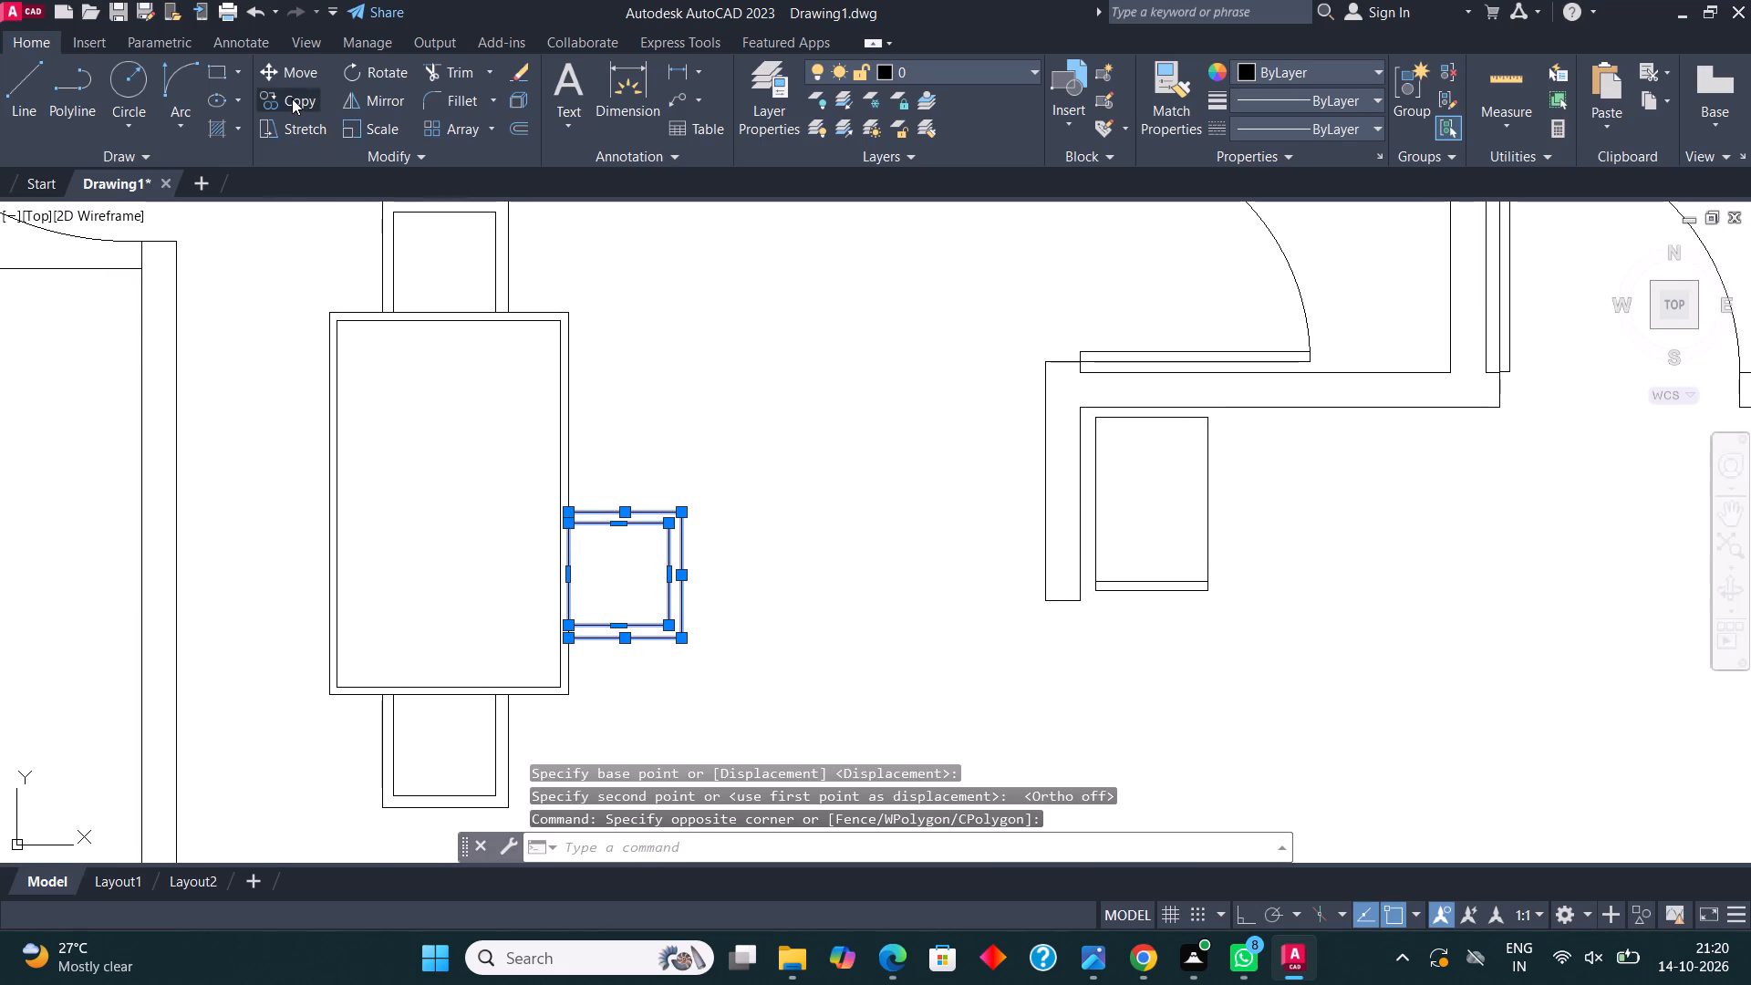
left_click(292, 98)
left_click(575, 510)
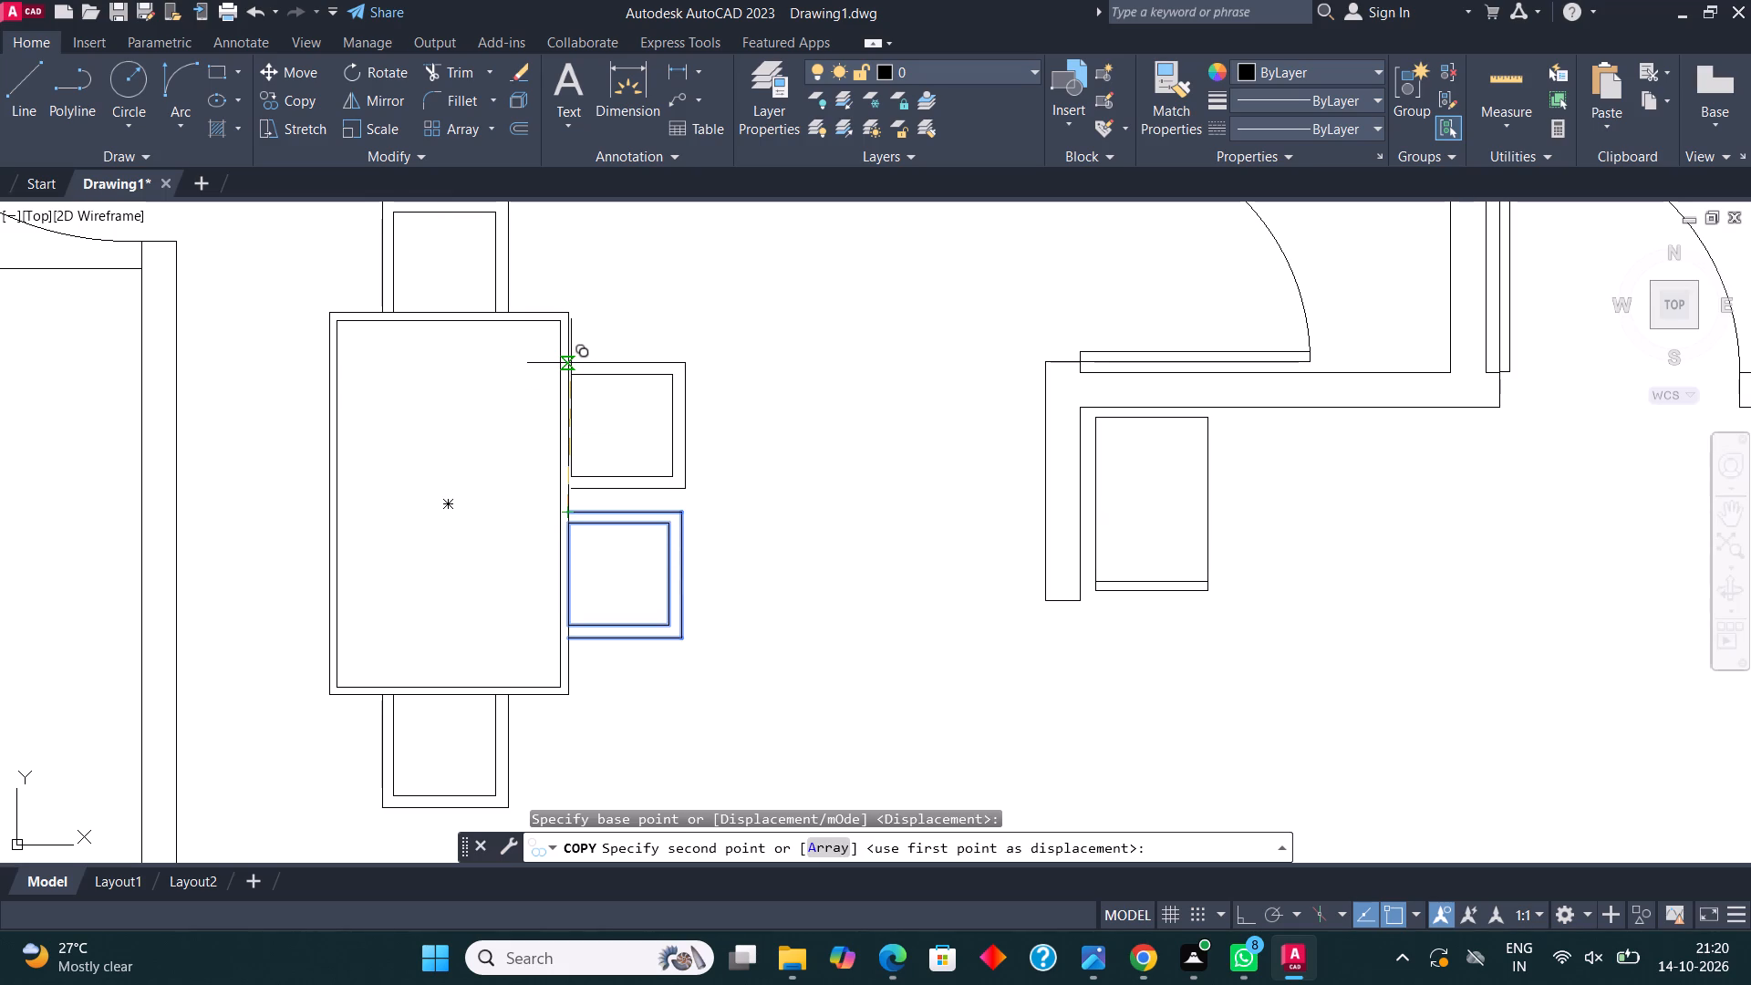
left_click(571, 363)
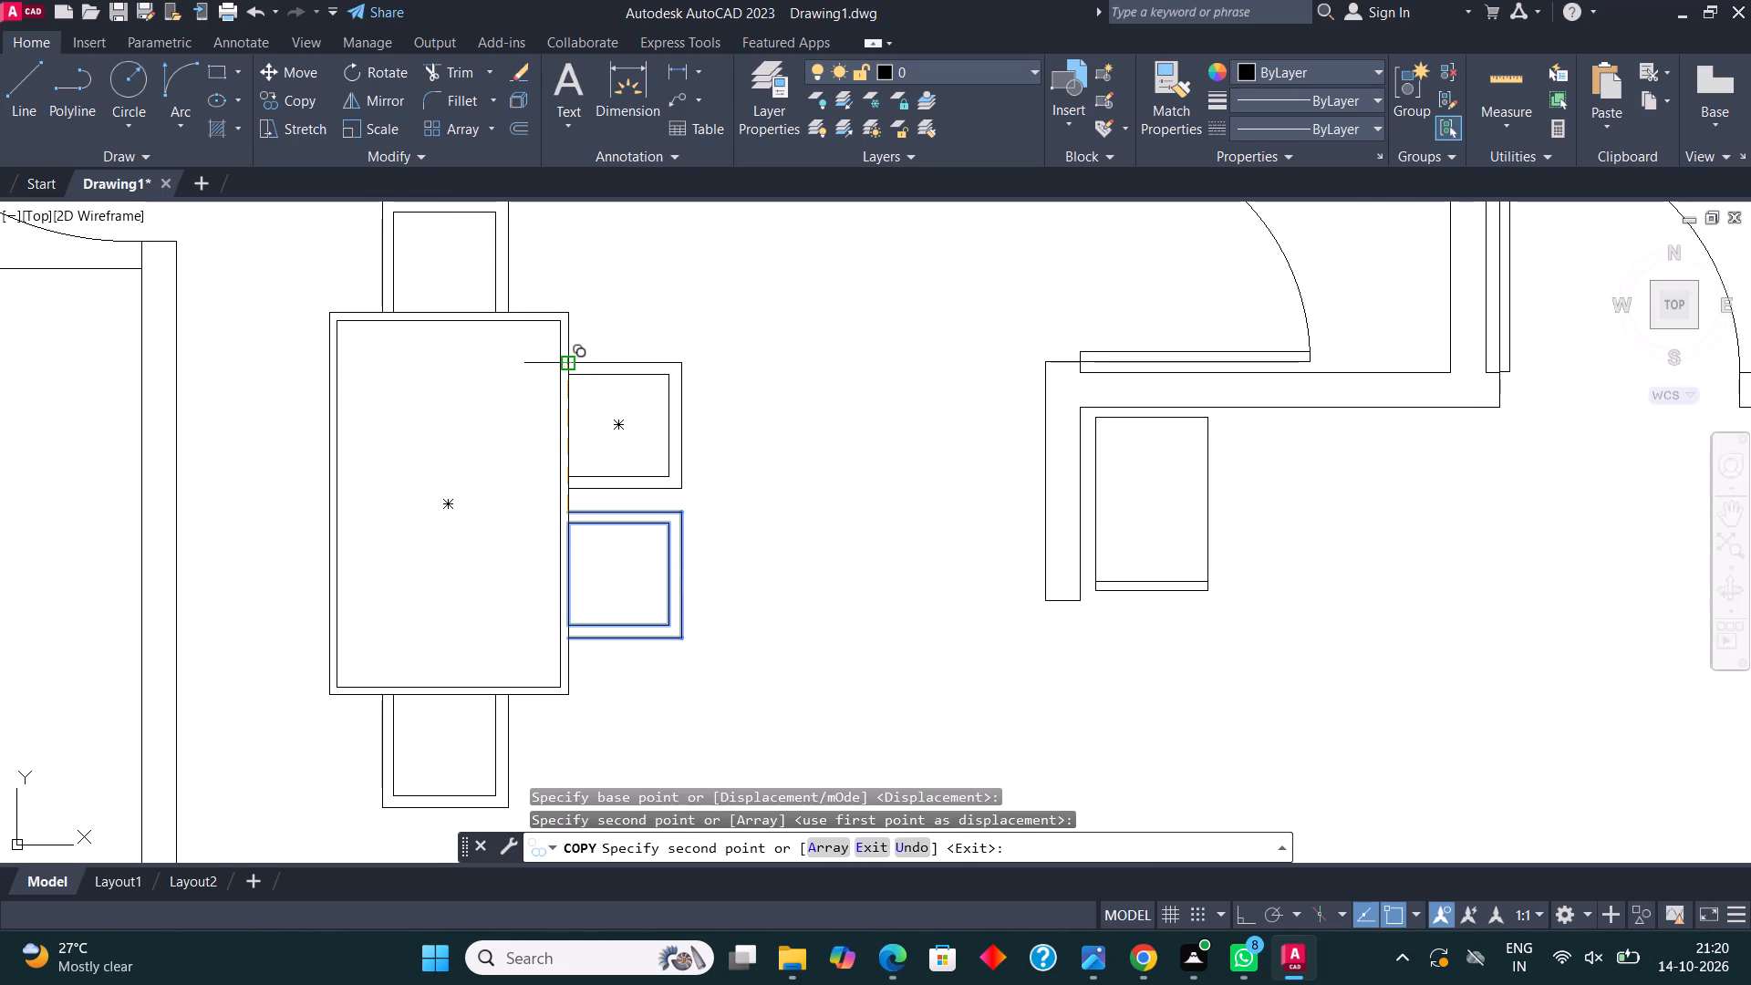
key("Escape")
Move the two side chairs together slightly down along the table's right edge.
left_click(741, 660)
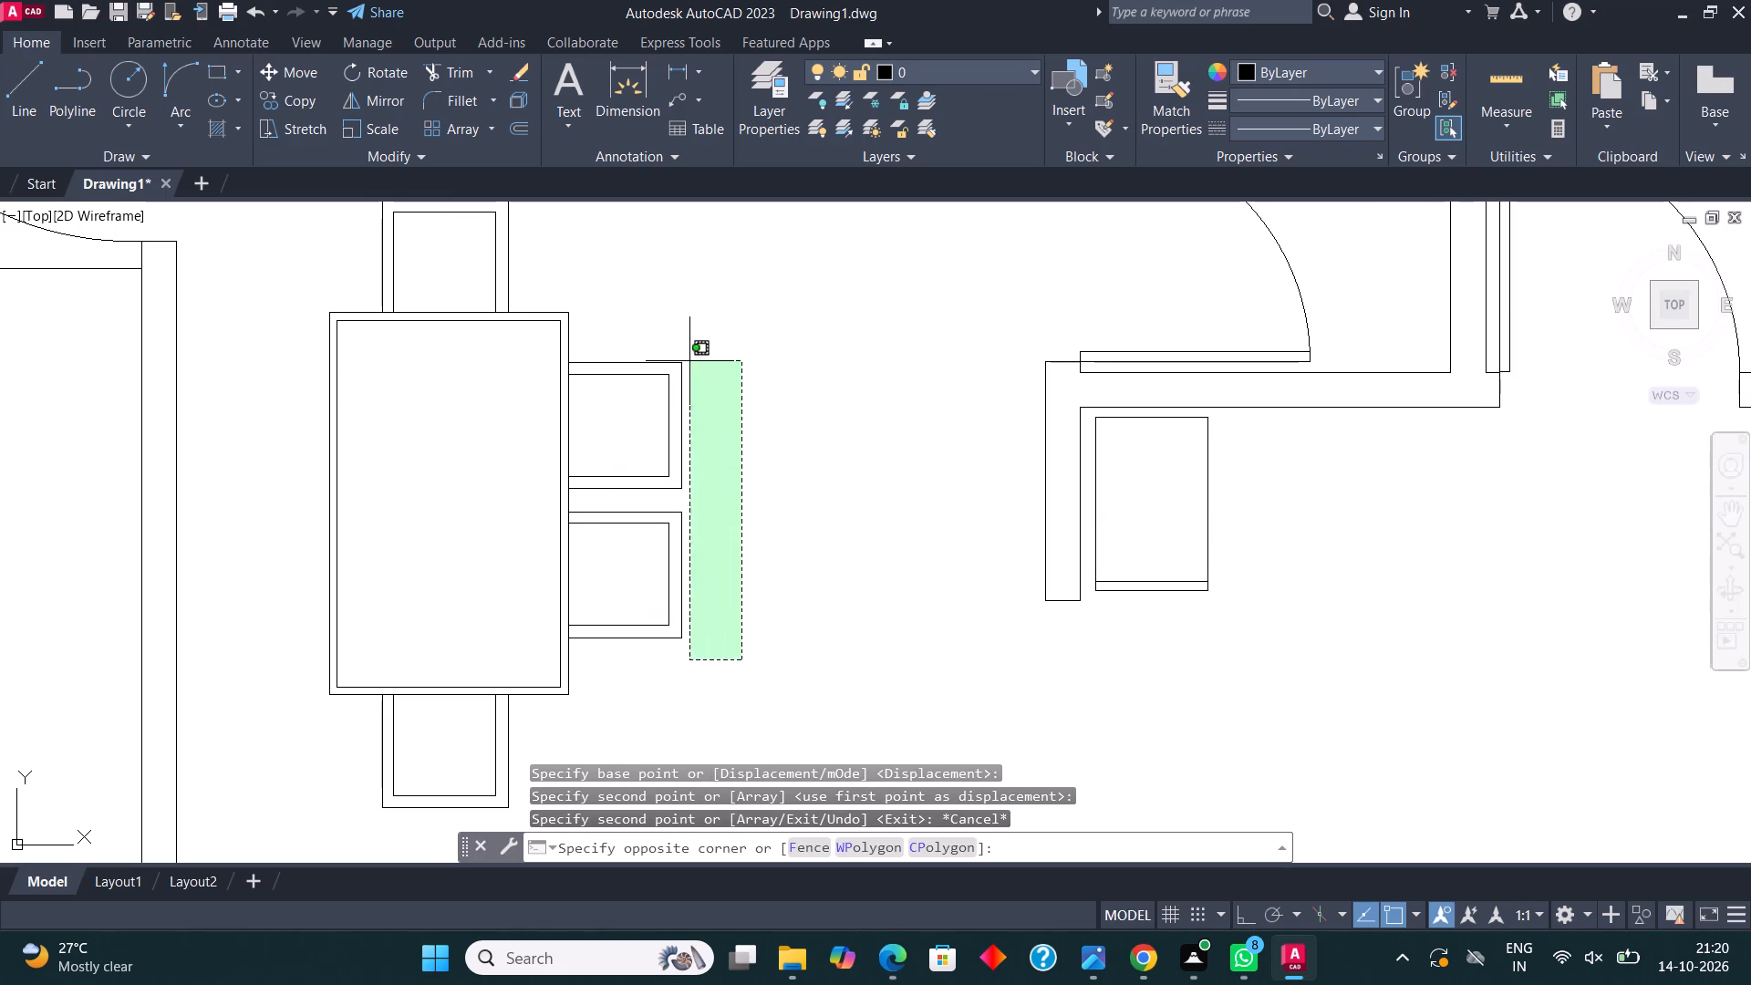
left_click(638, 327)
left_click(297, 66)
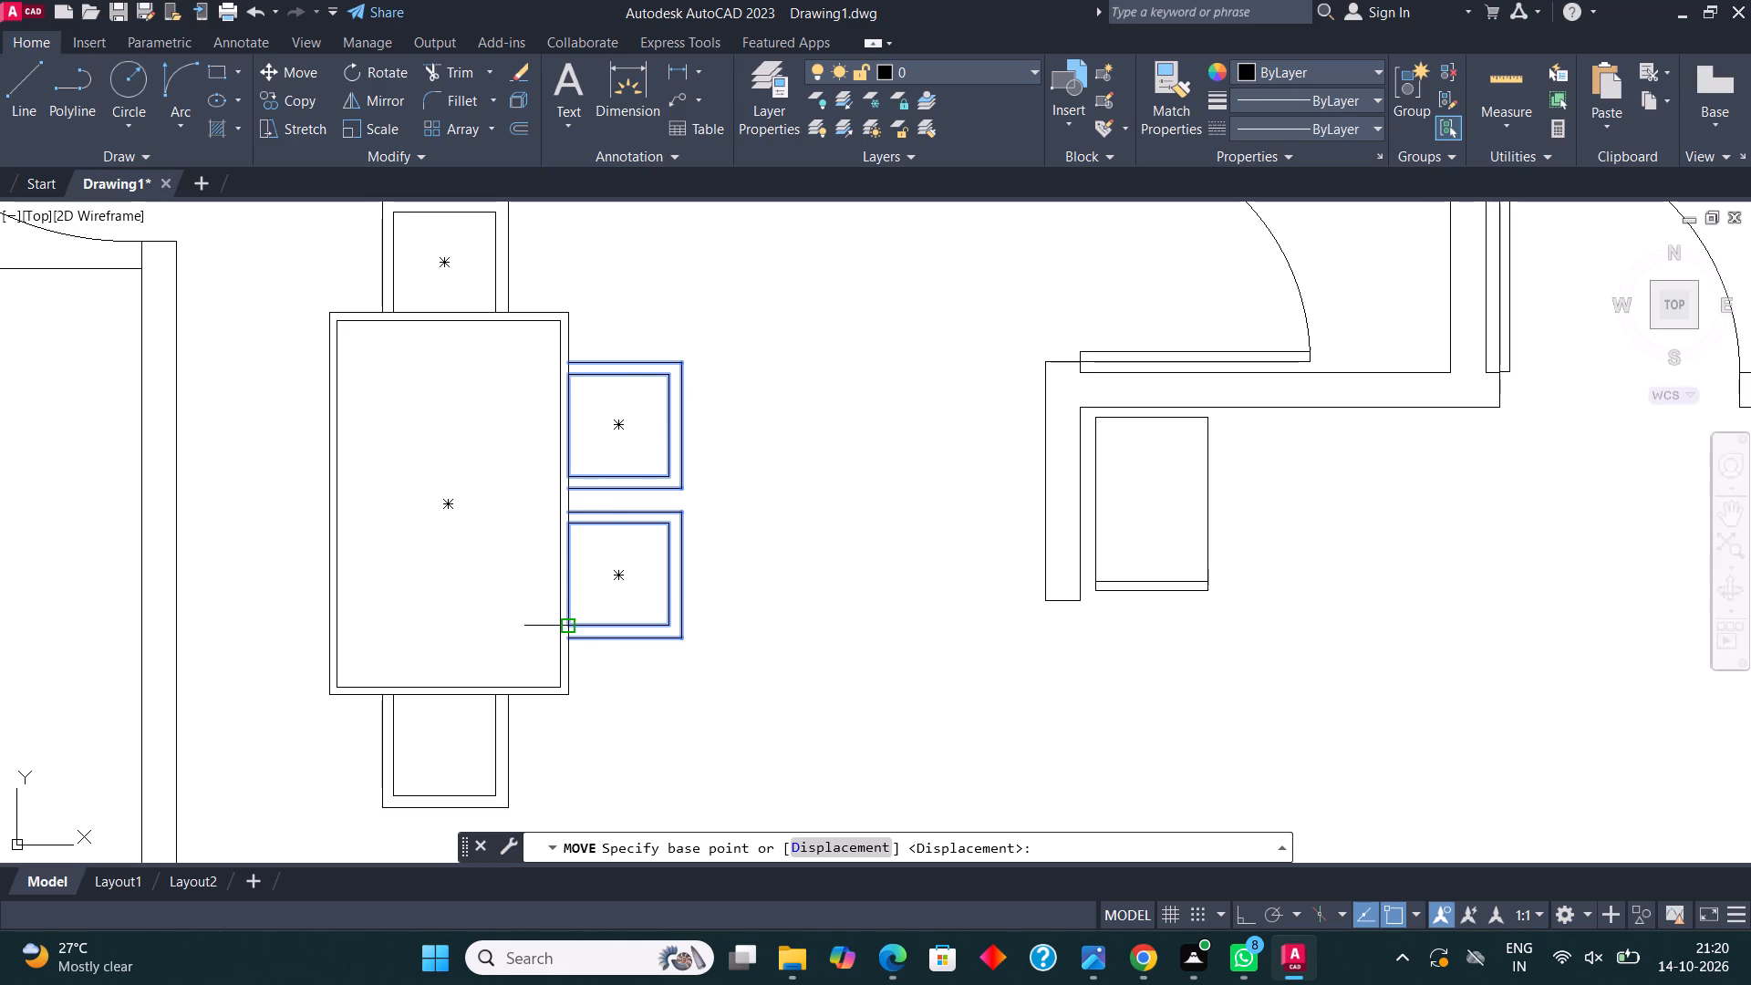
scroll(572, 658, "up", 3)
left_click(546, 581)
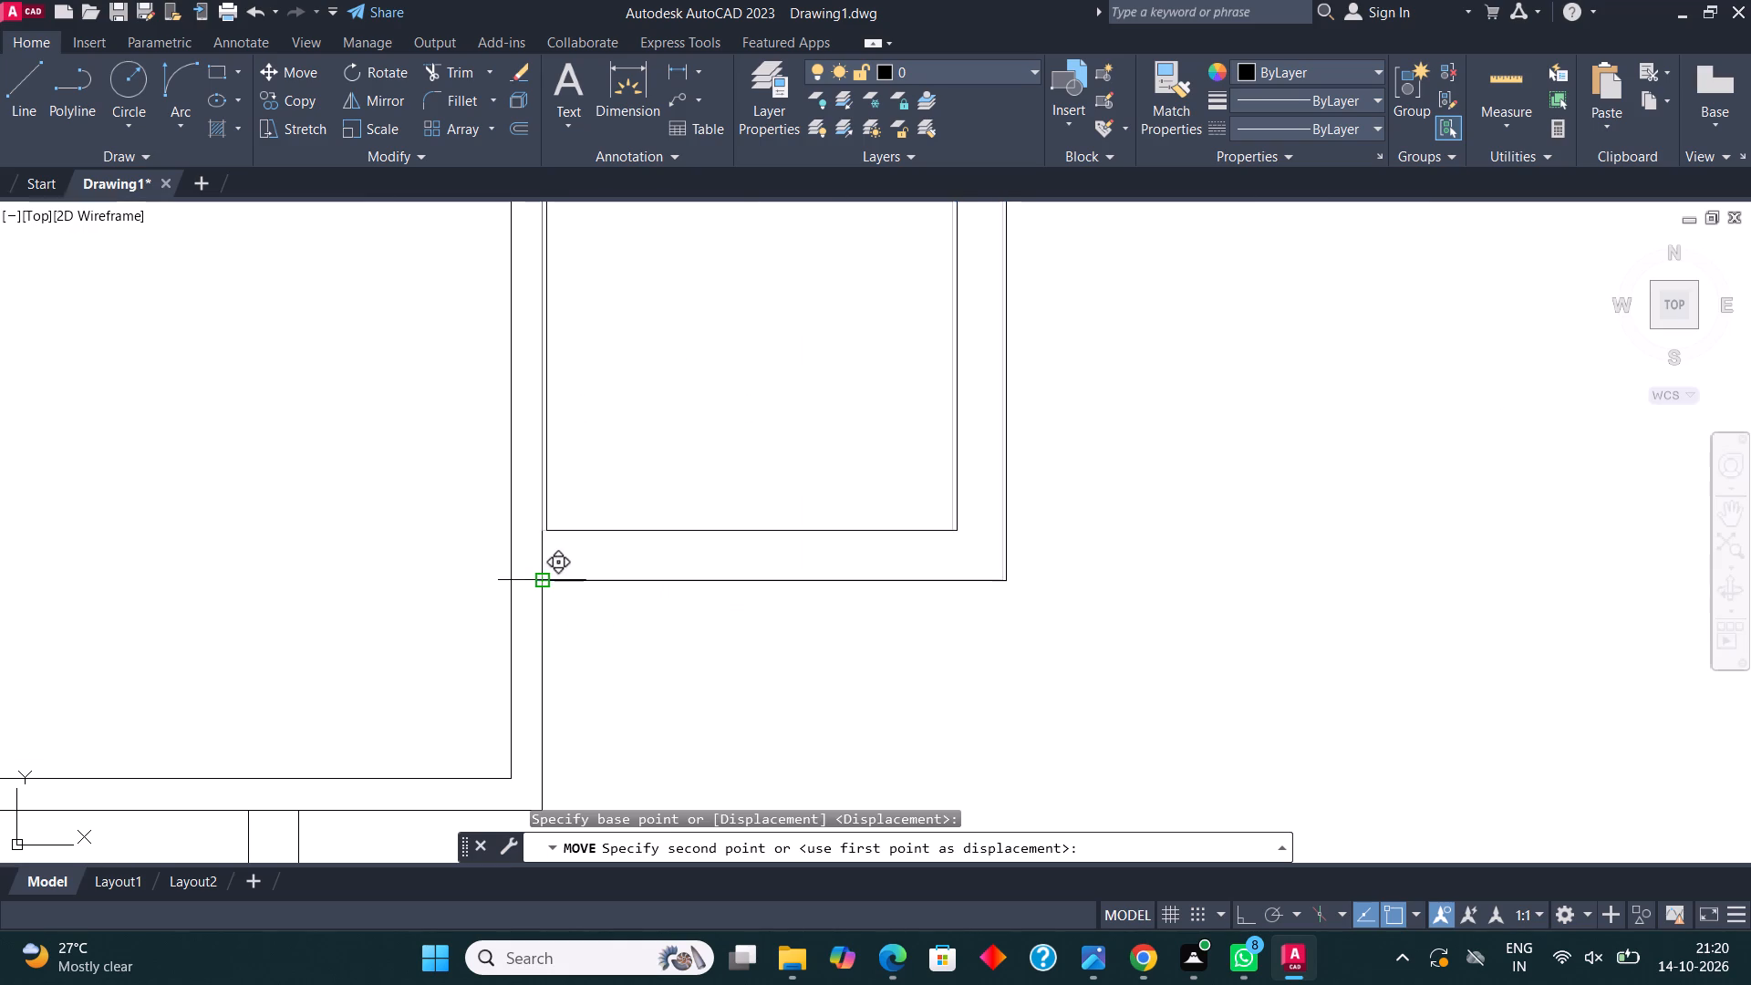
left_click(548, 614)
scroll(616, 664, "down", 3)
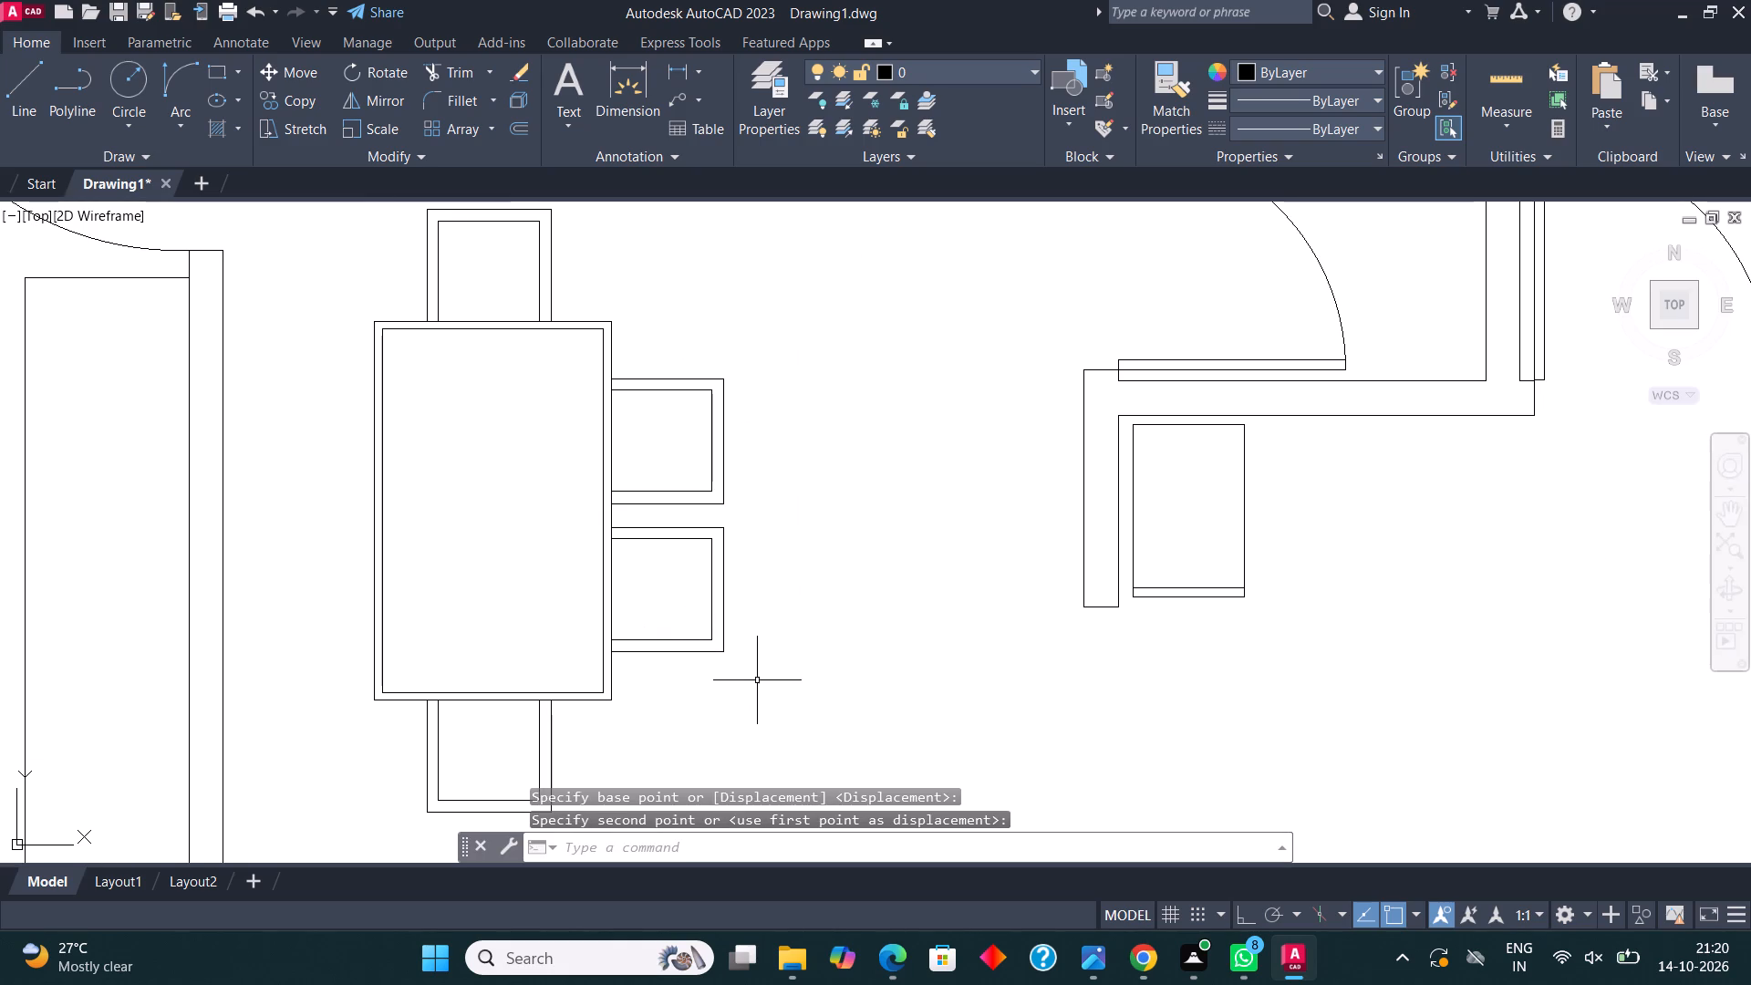
Mirror the two right-hand chairs to the table's left side about its vertical centre line, keeping the originals.
left_click(761, 689)
left_click(661, 355)
left_click(382, 102)
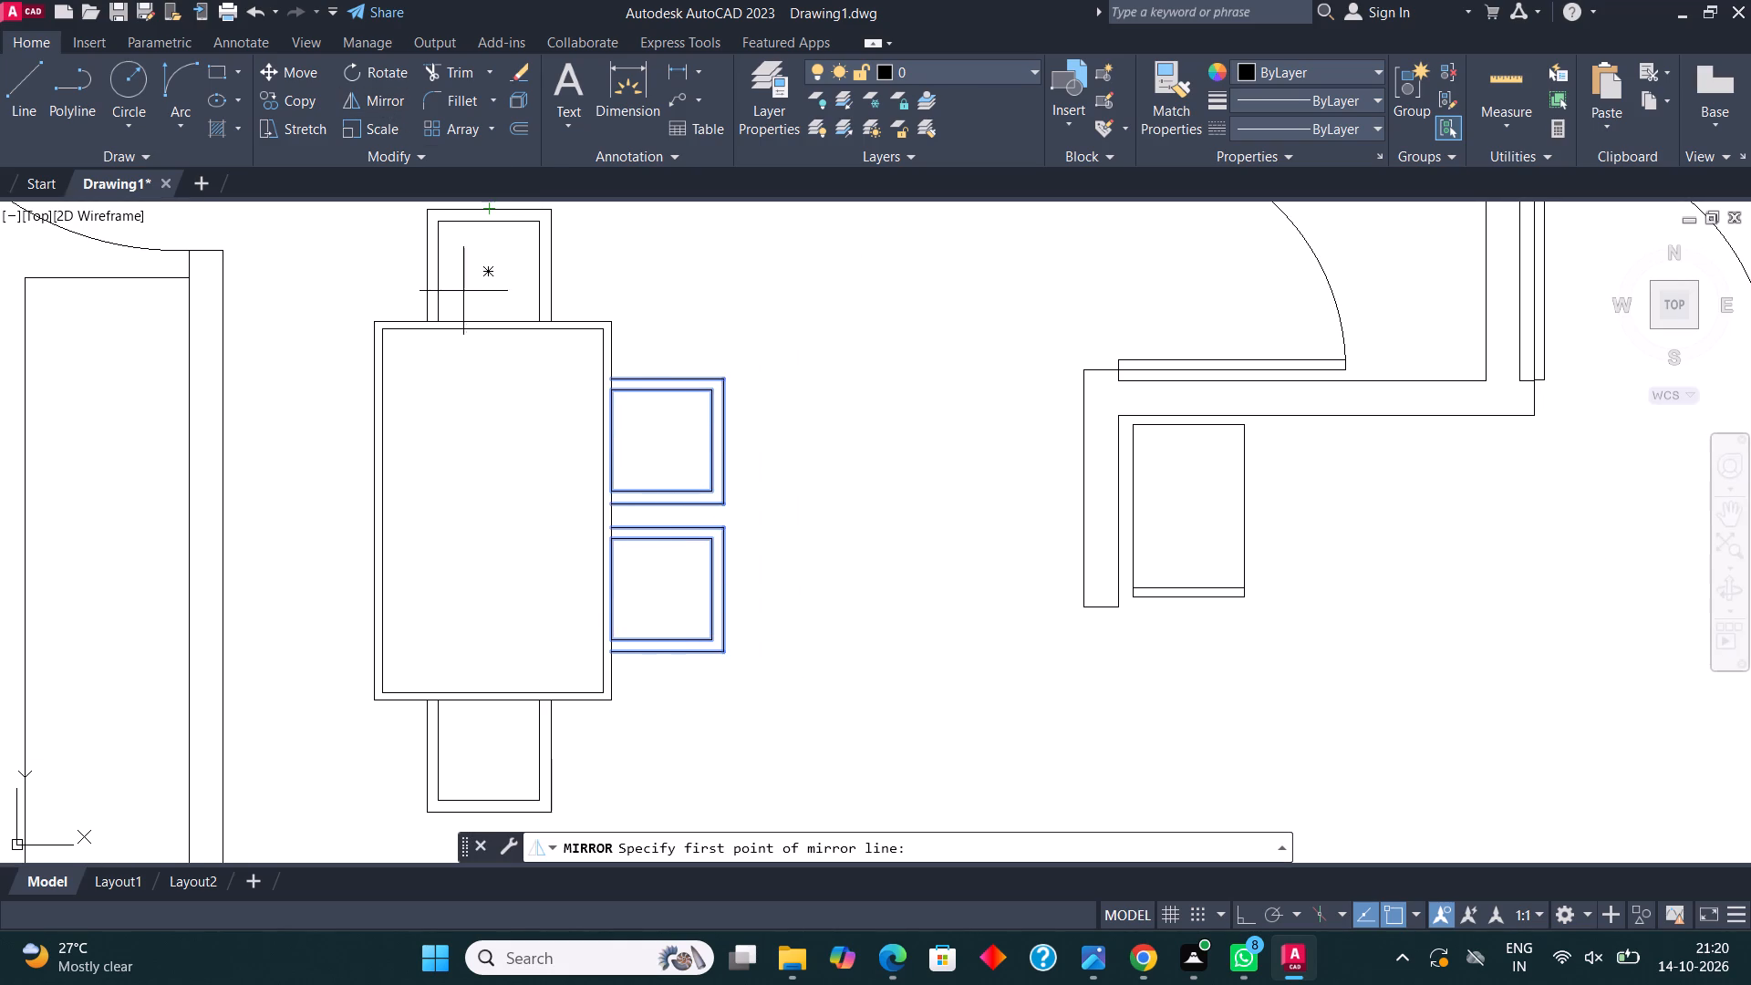
left_click(494, 504)
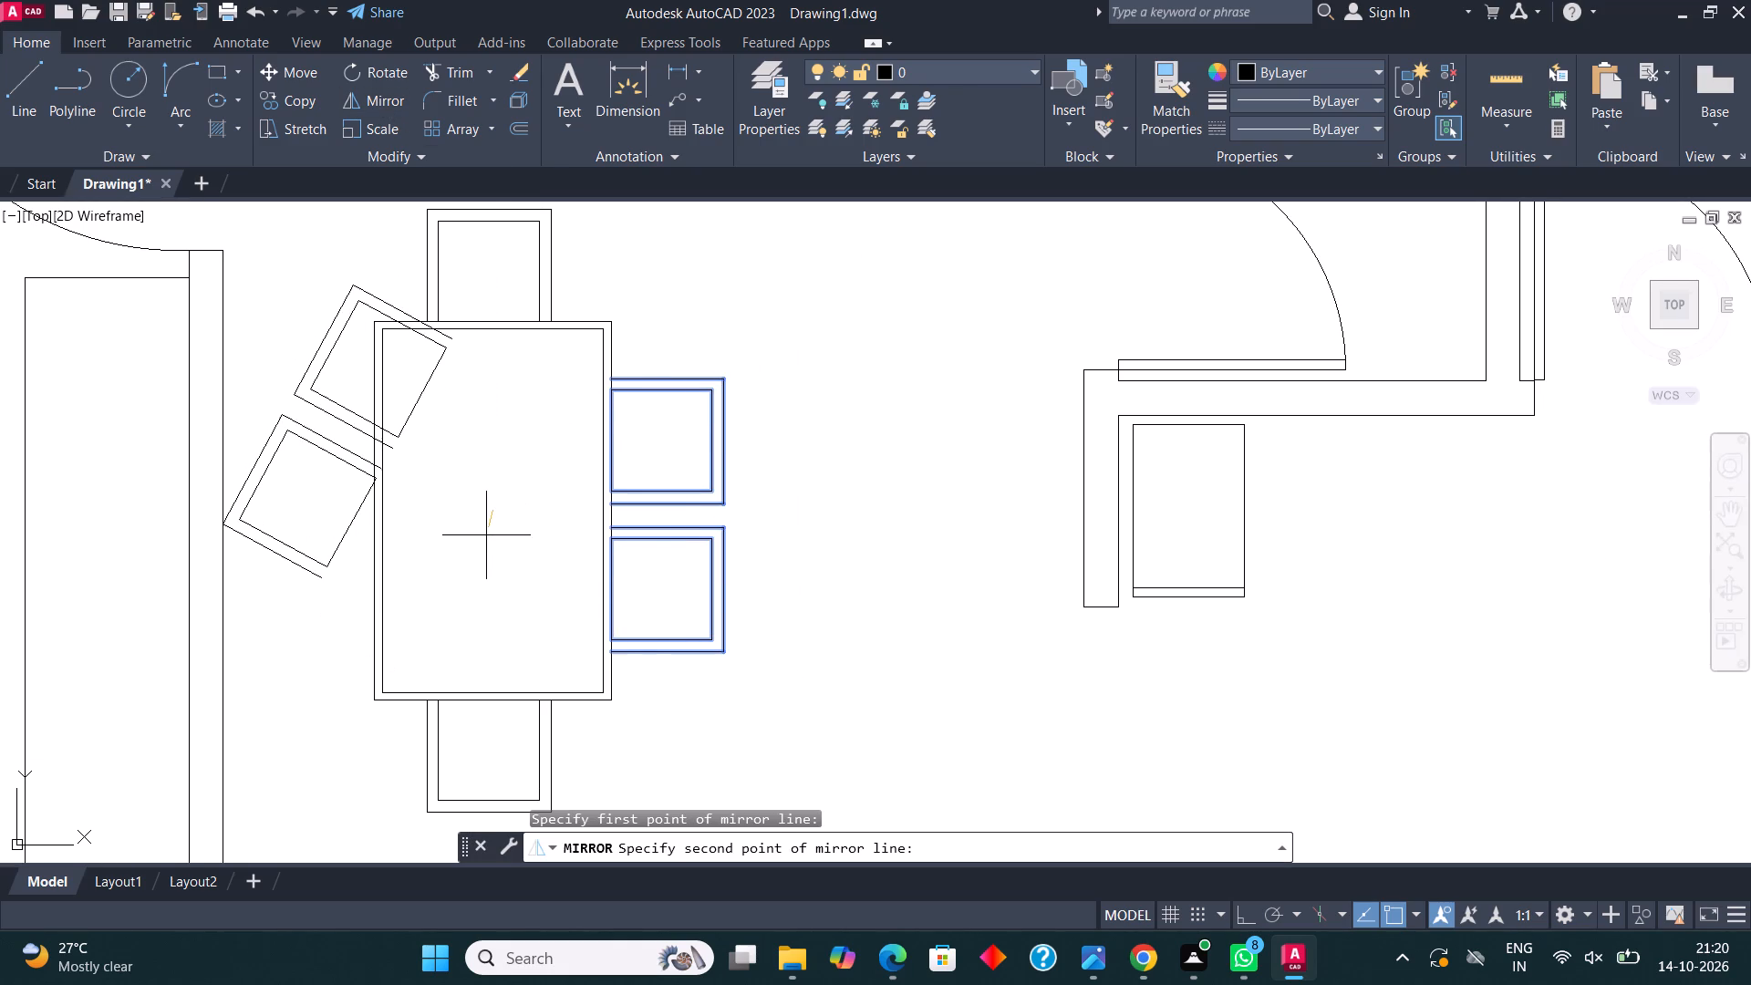
key("F8")
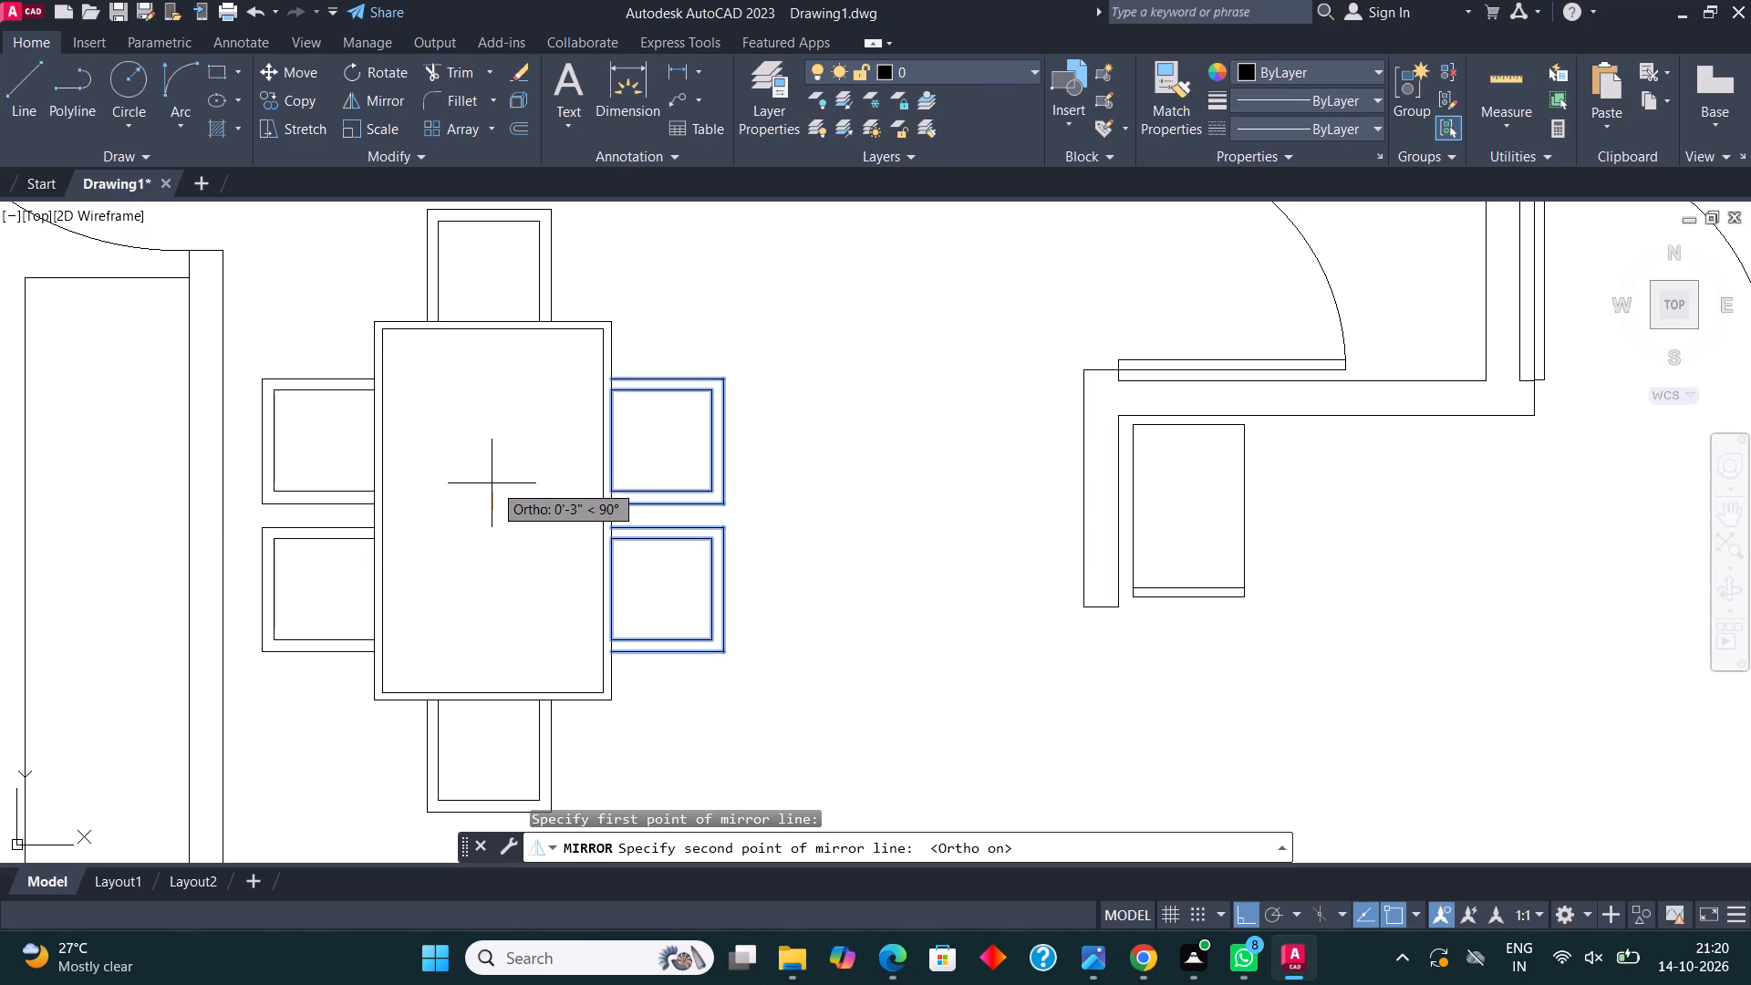
left_click(513, 389)
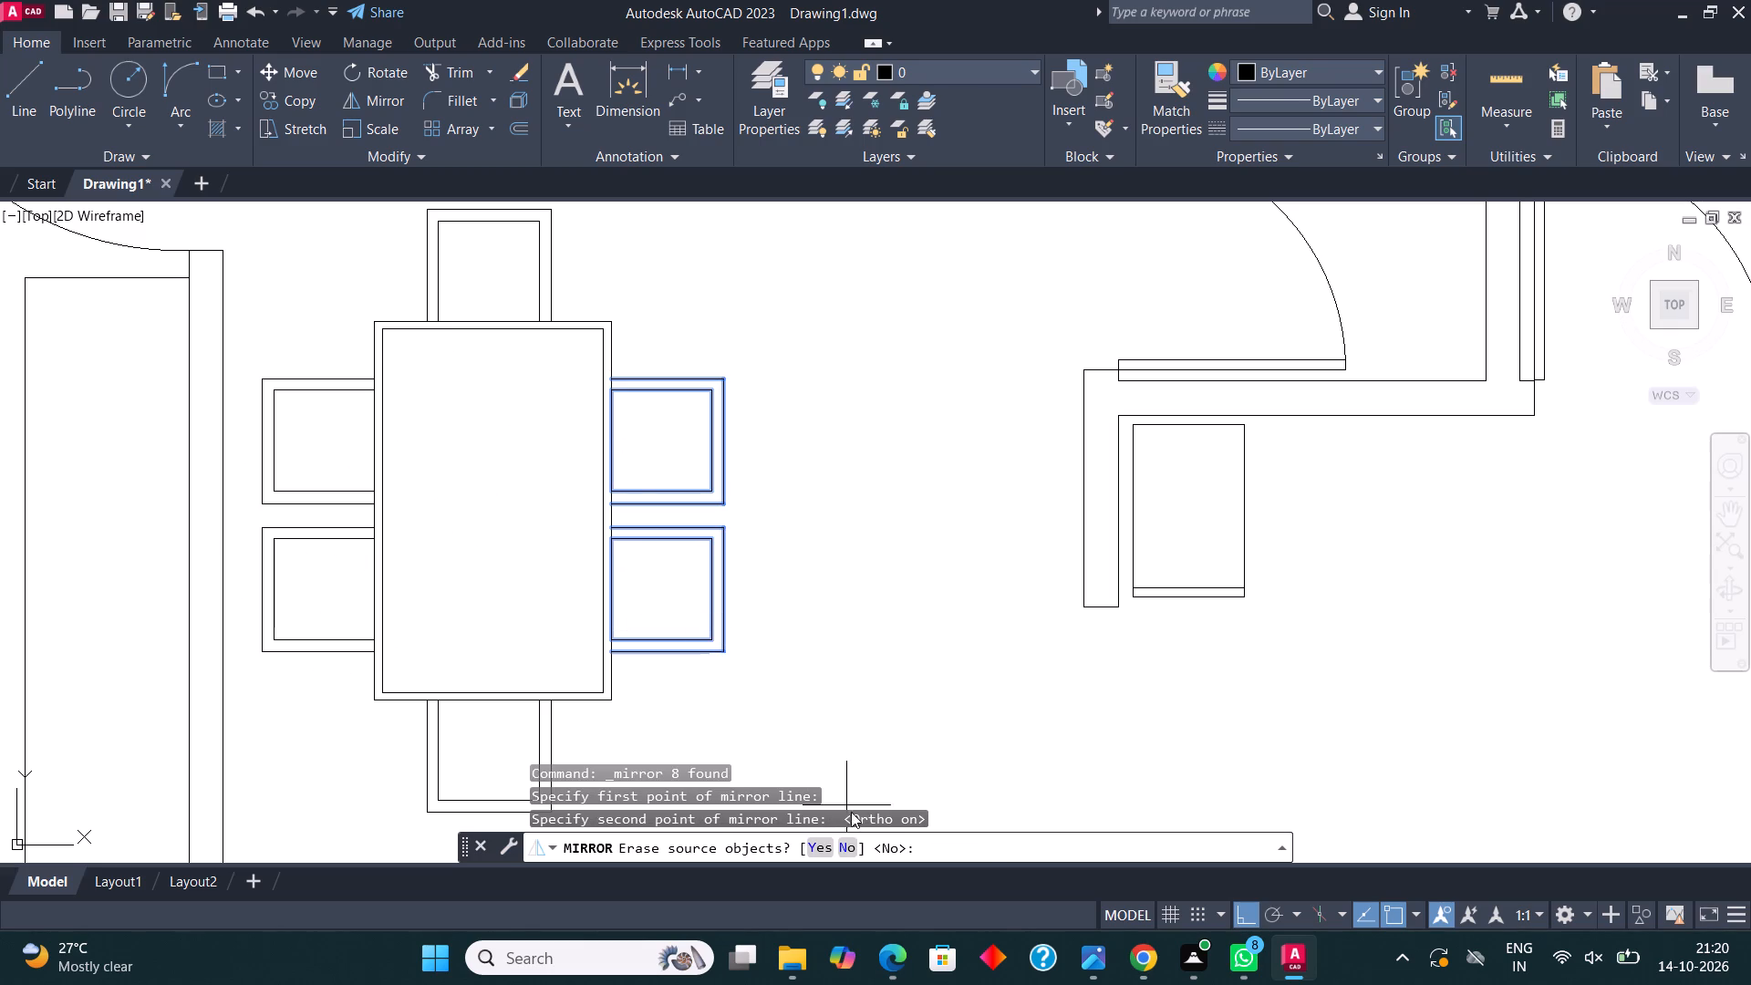
left_click(848, 844)
scroll(789, 556, "down", 2)
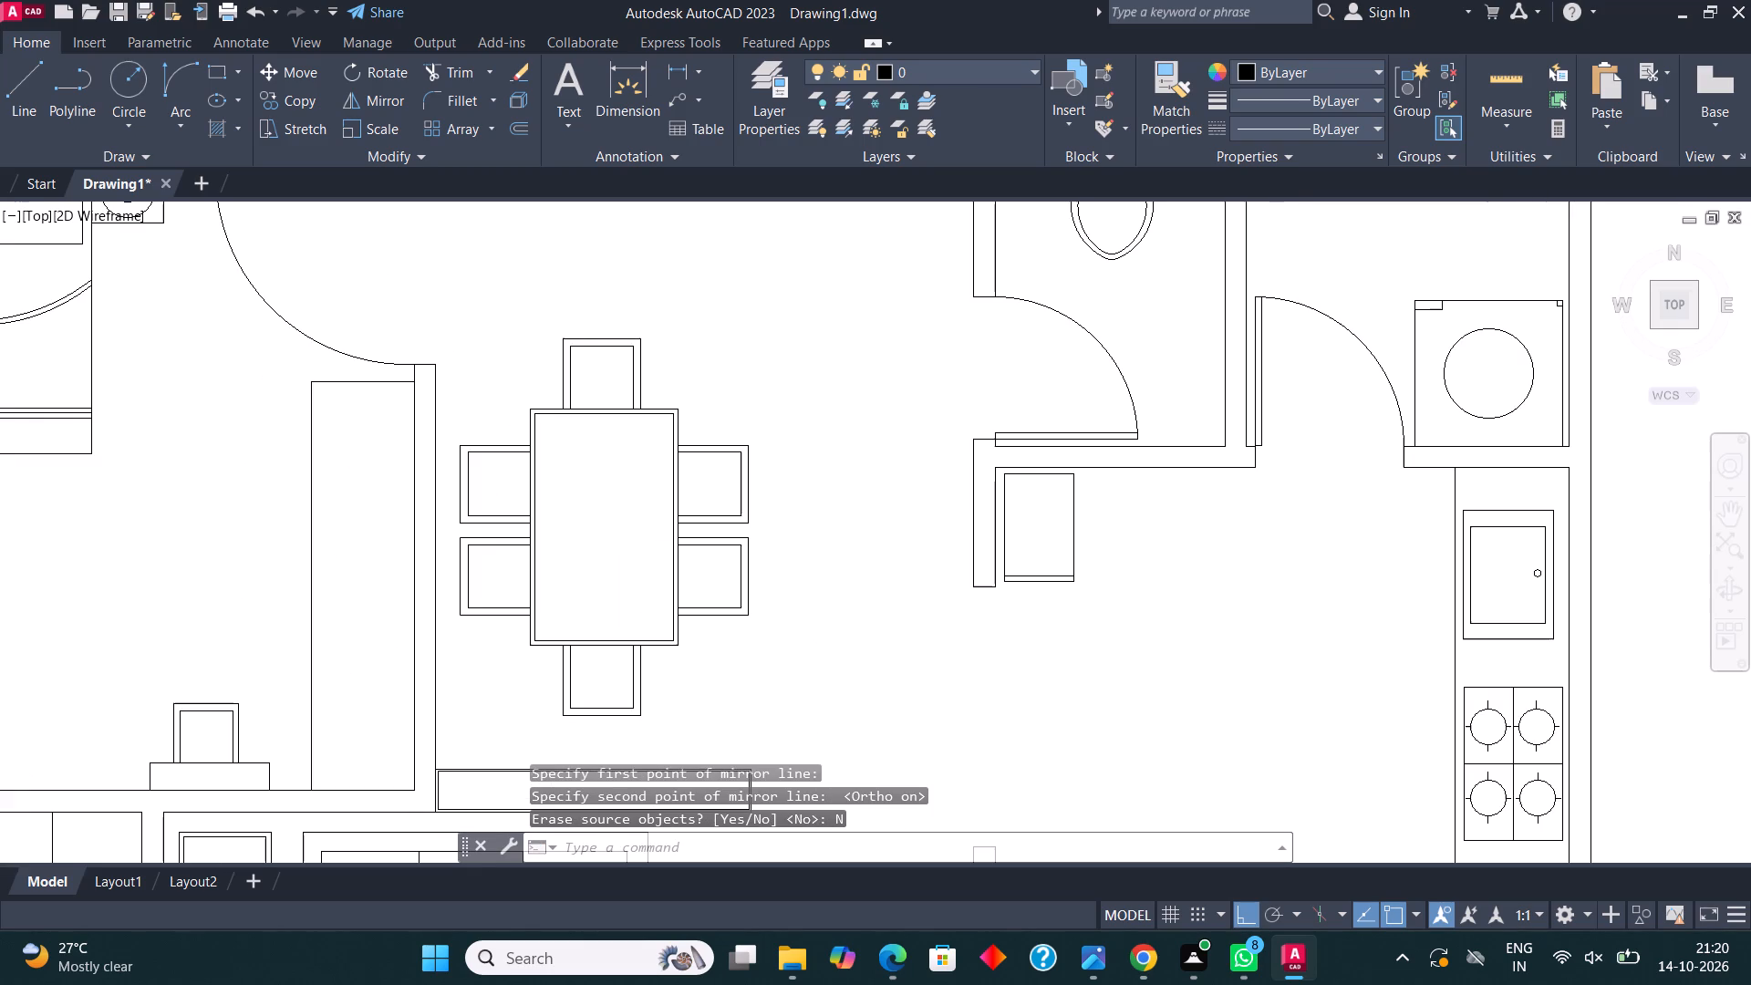
Copy the bed with both nightstands from the left-hand bedroom to the top wall of the upper left bedroom.
scroll(802, 564, "down", 1)
middle_click_drag(789, 534, 775, 528)
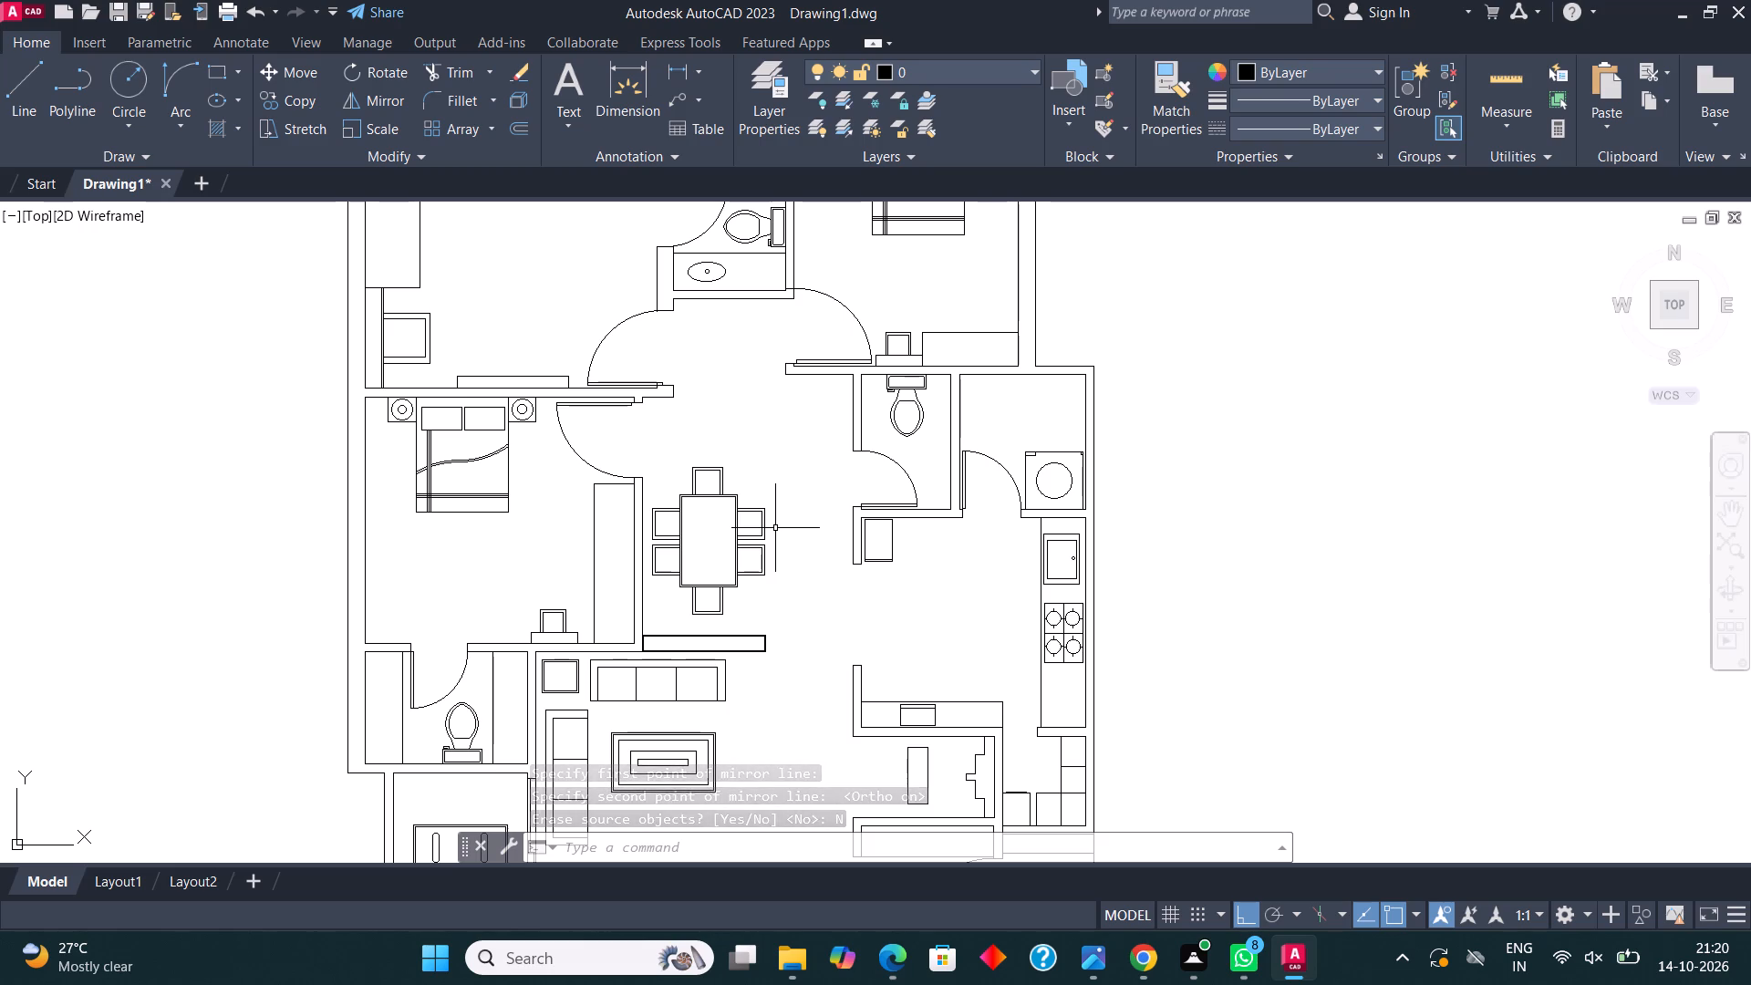
scroll(544, 622, "down", 1)
middle_click_drag(624, 517, 694, 556)
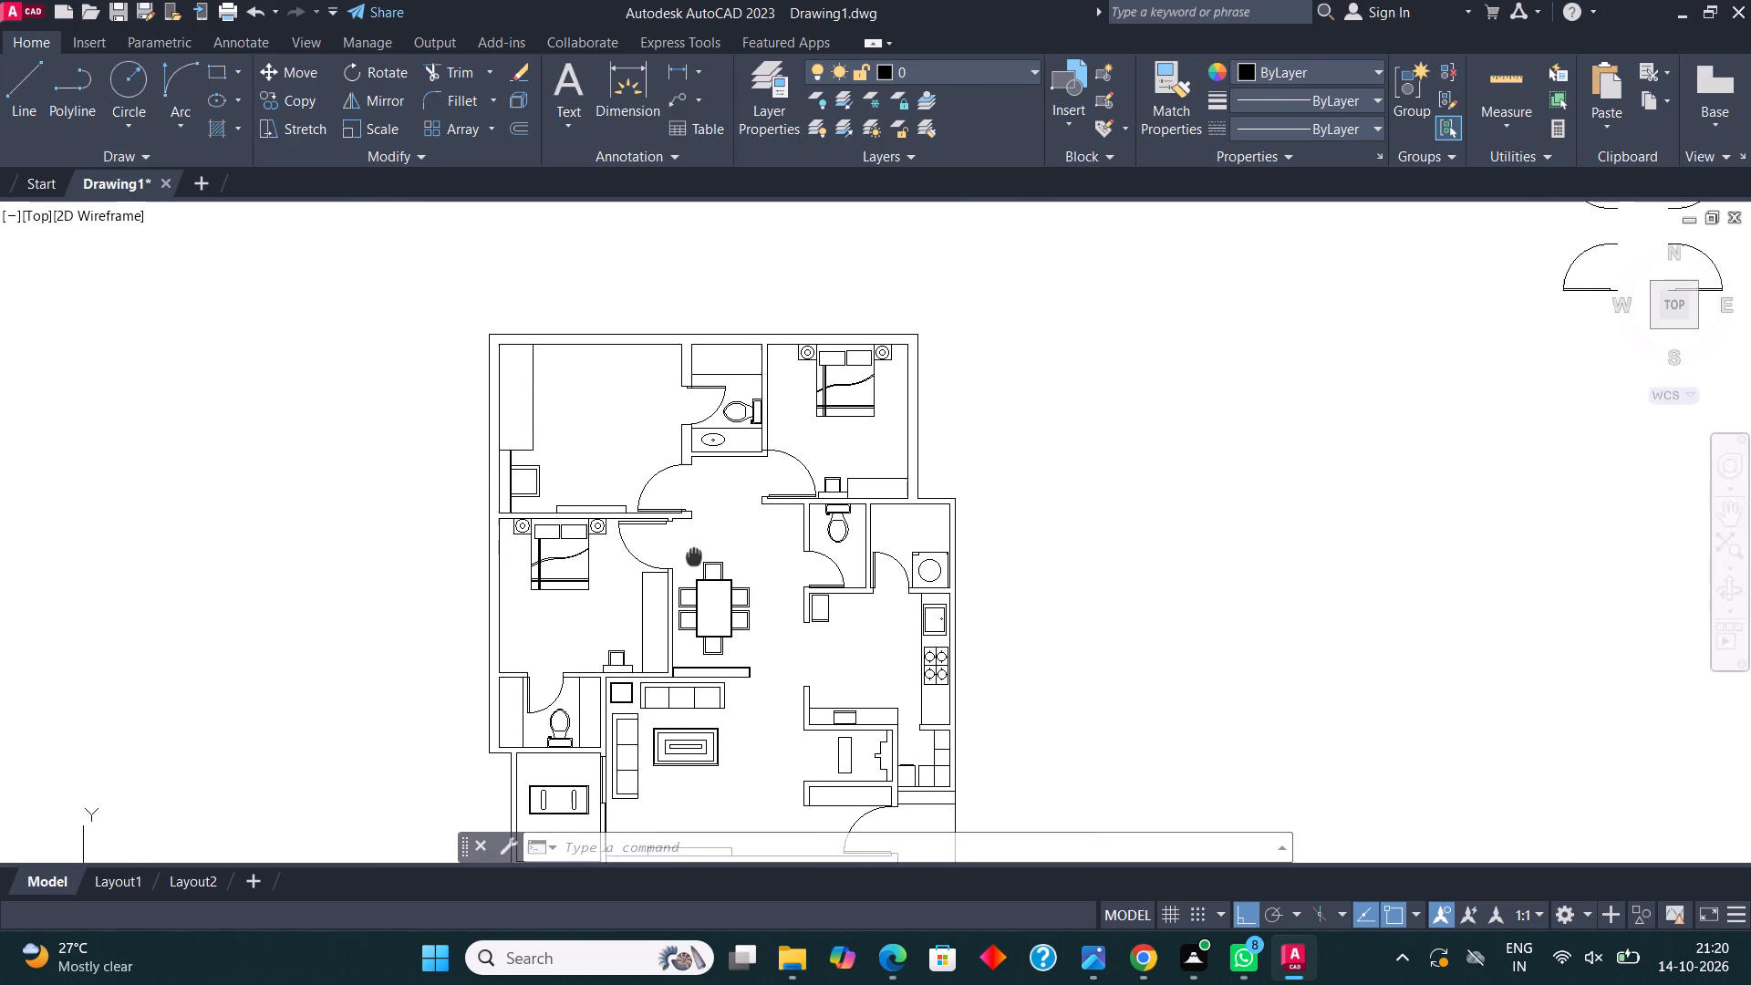
middle_click_drag(694, 556, 741, 576)
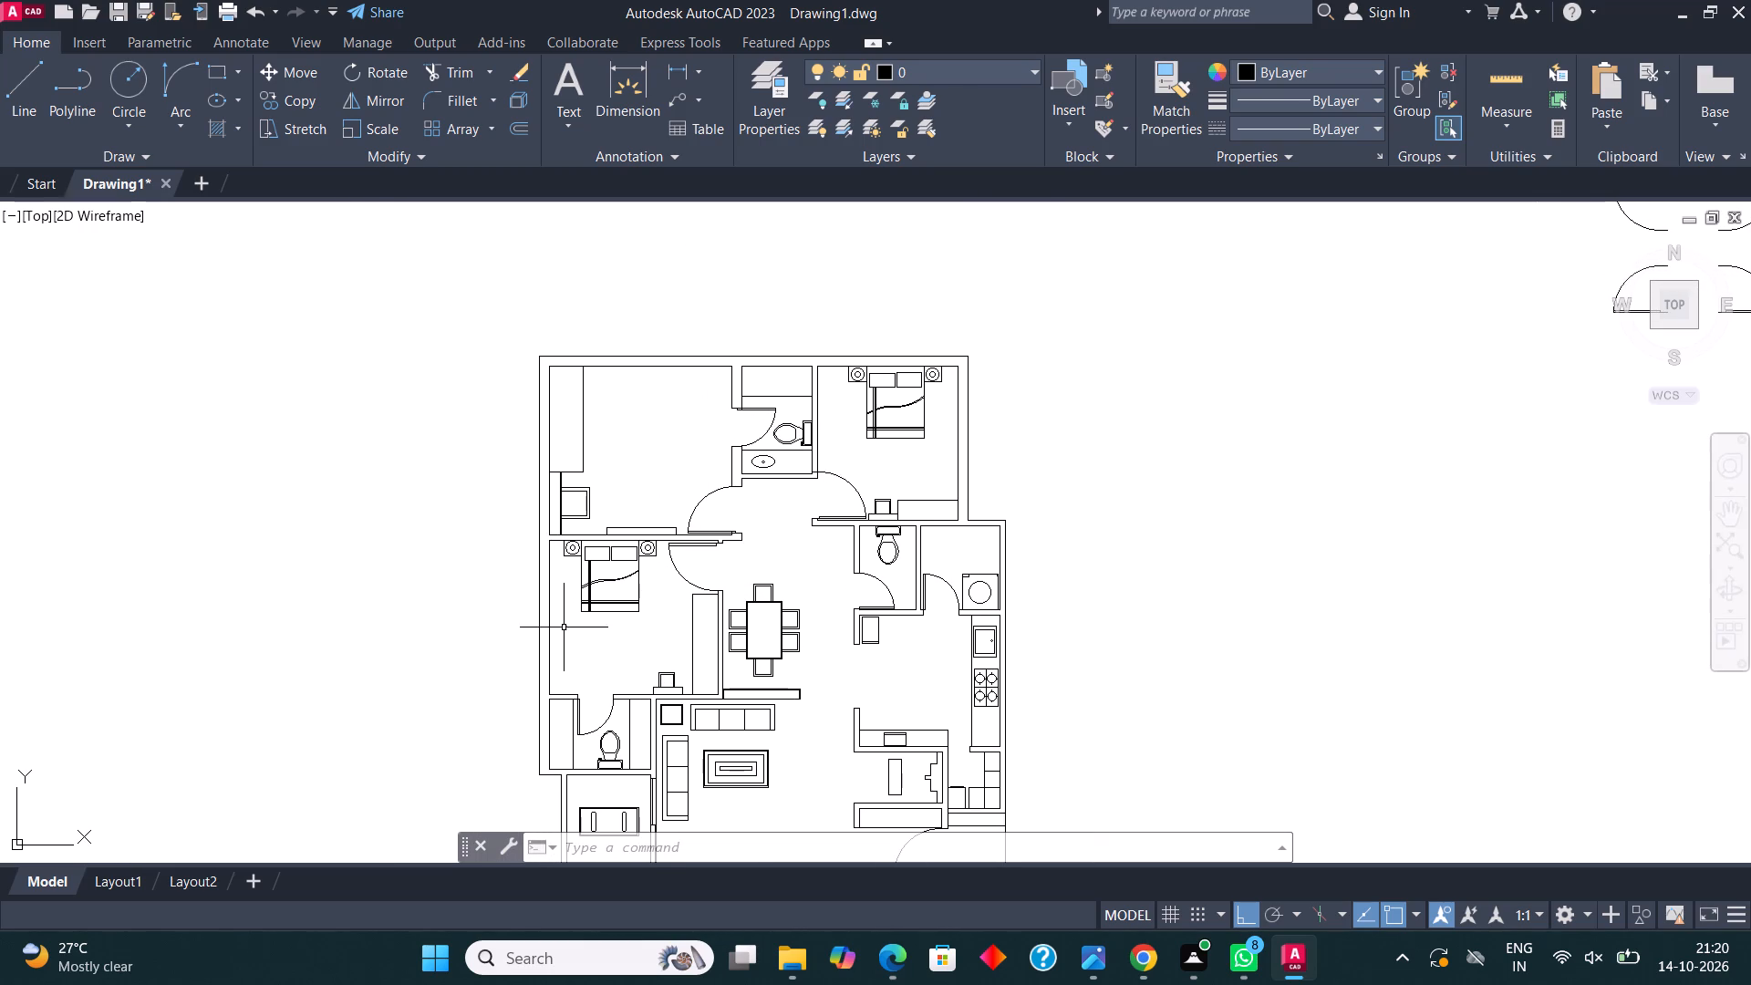
scroll(578, 624, "up", 3)
left_click(892, 632)
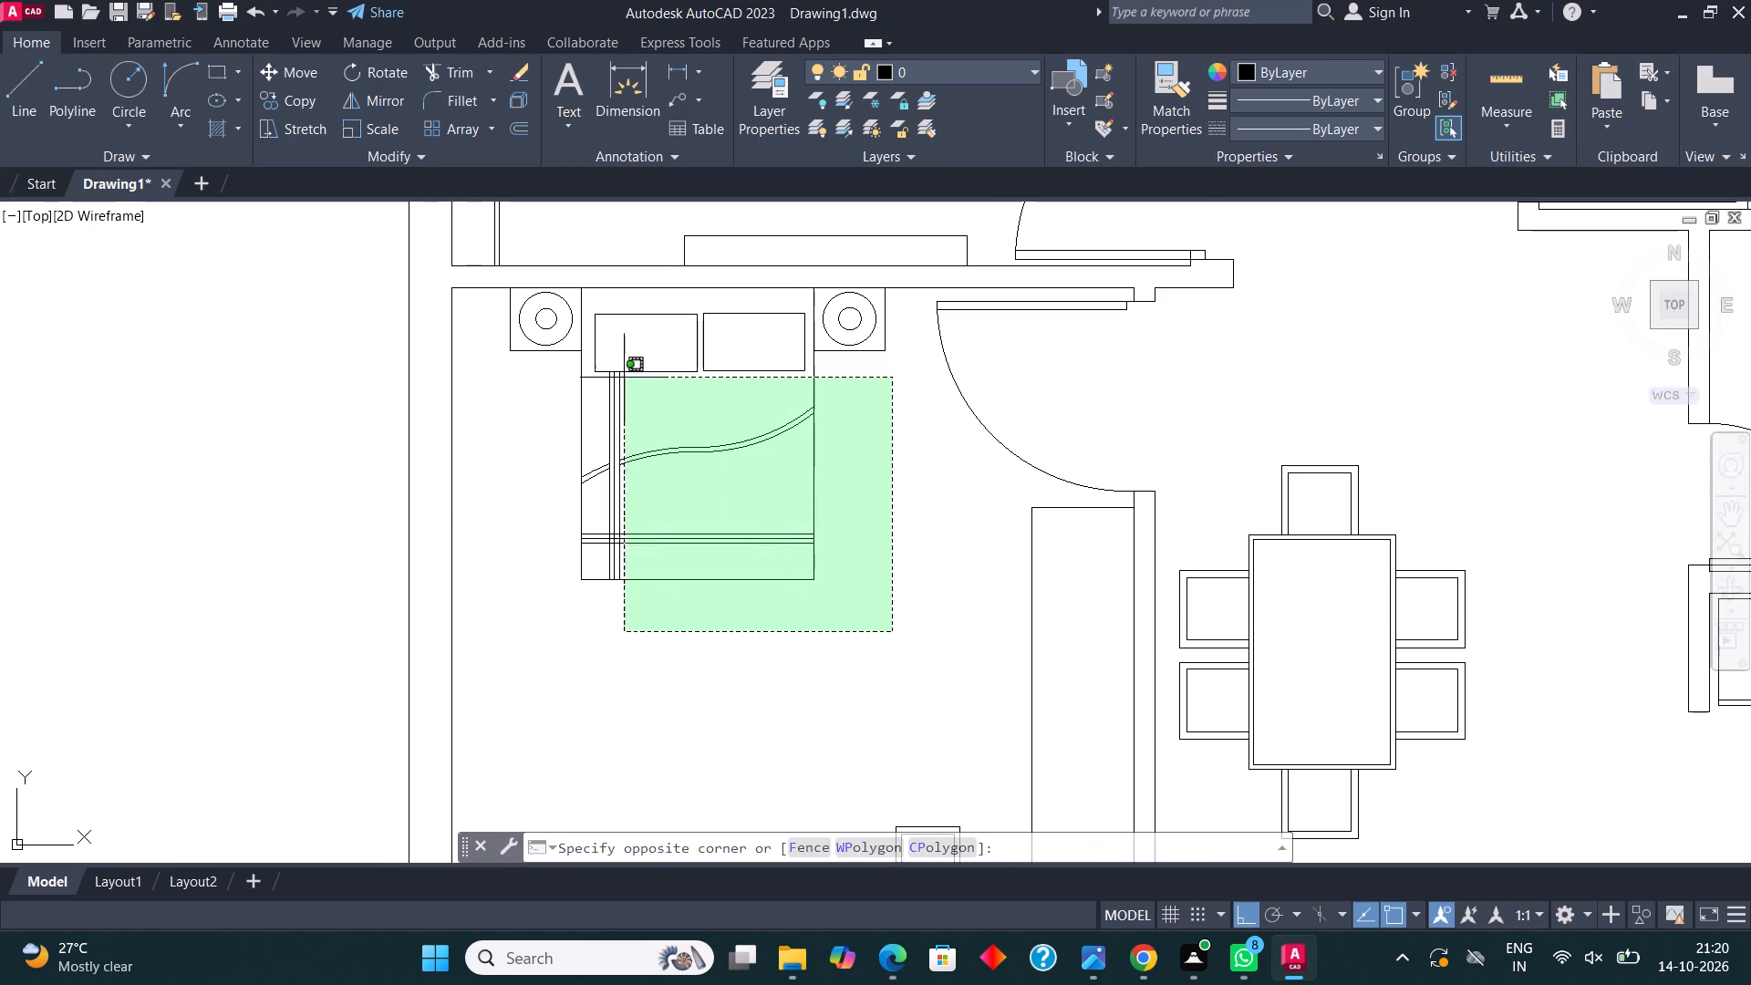
left_click(525, 317)
left_click(302, 96)
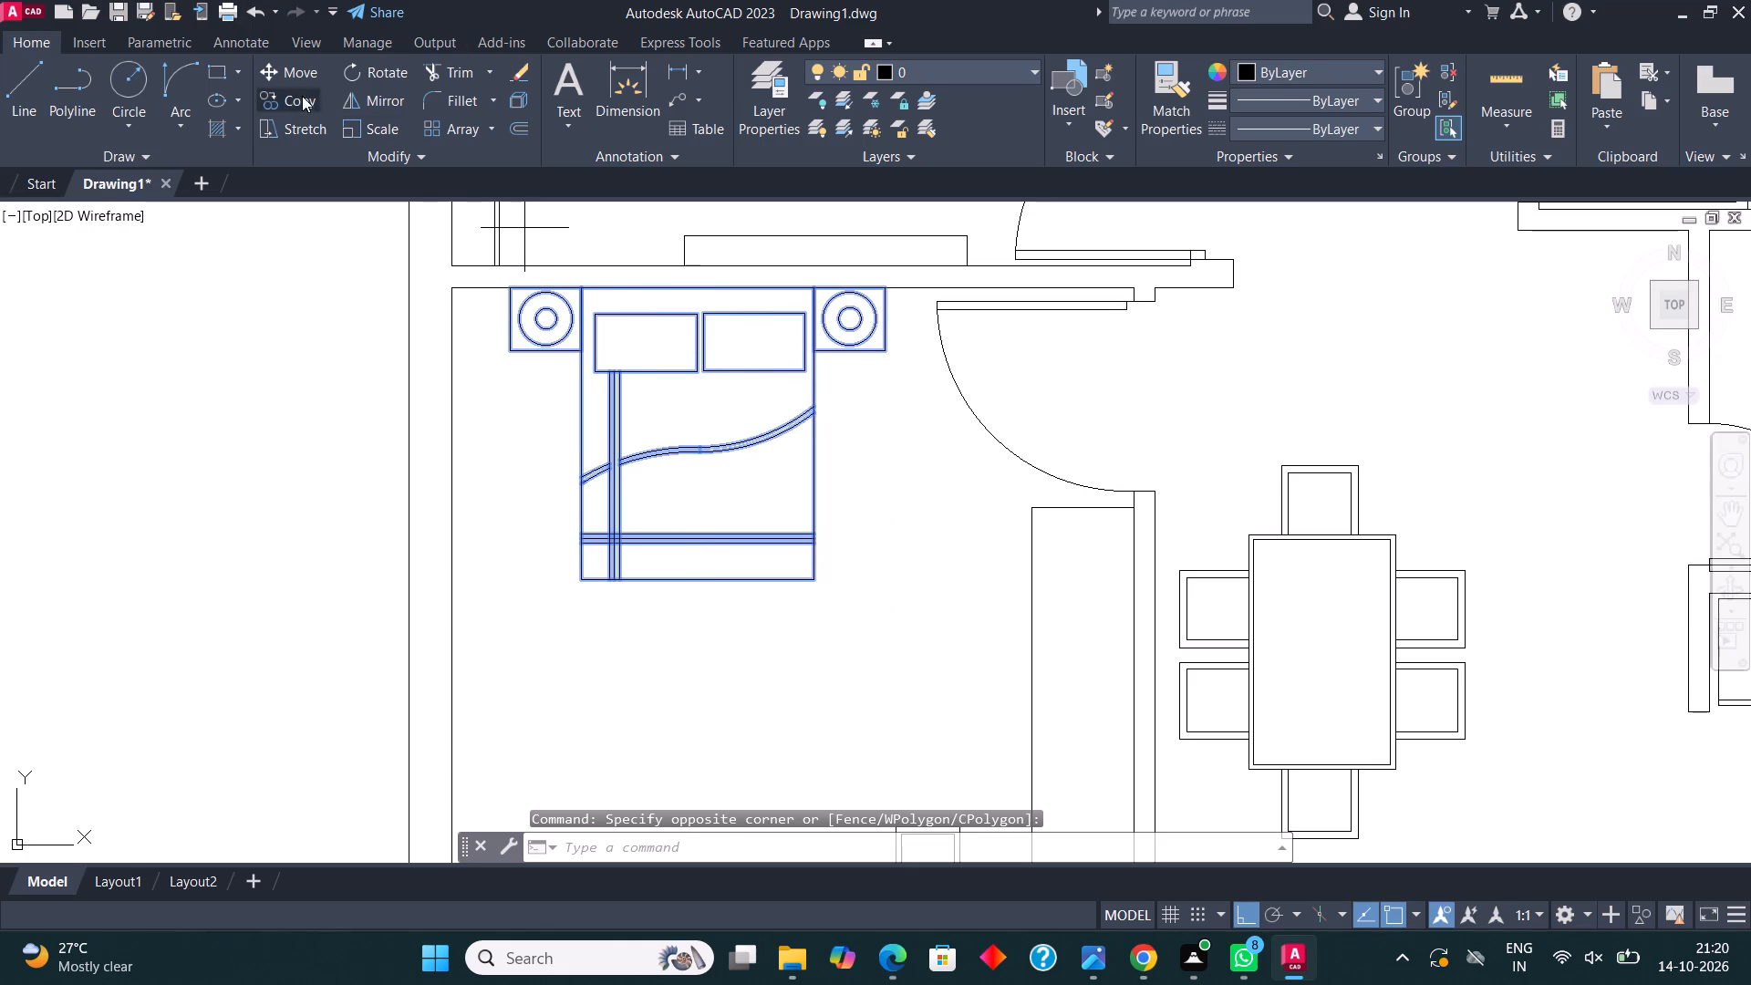
left_click(698, 285)
scroll(701, 517, "down", 3)
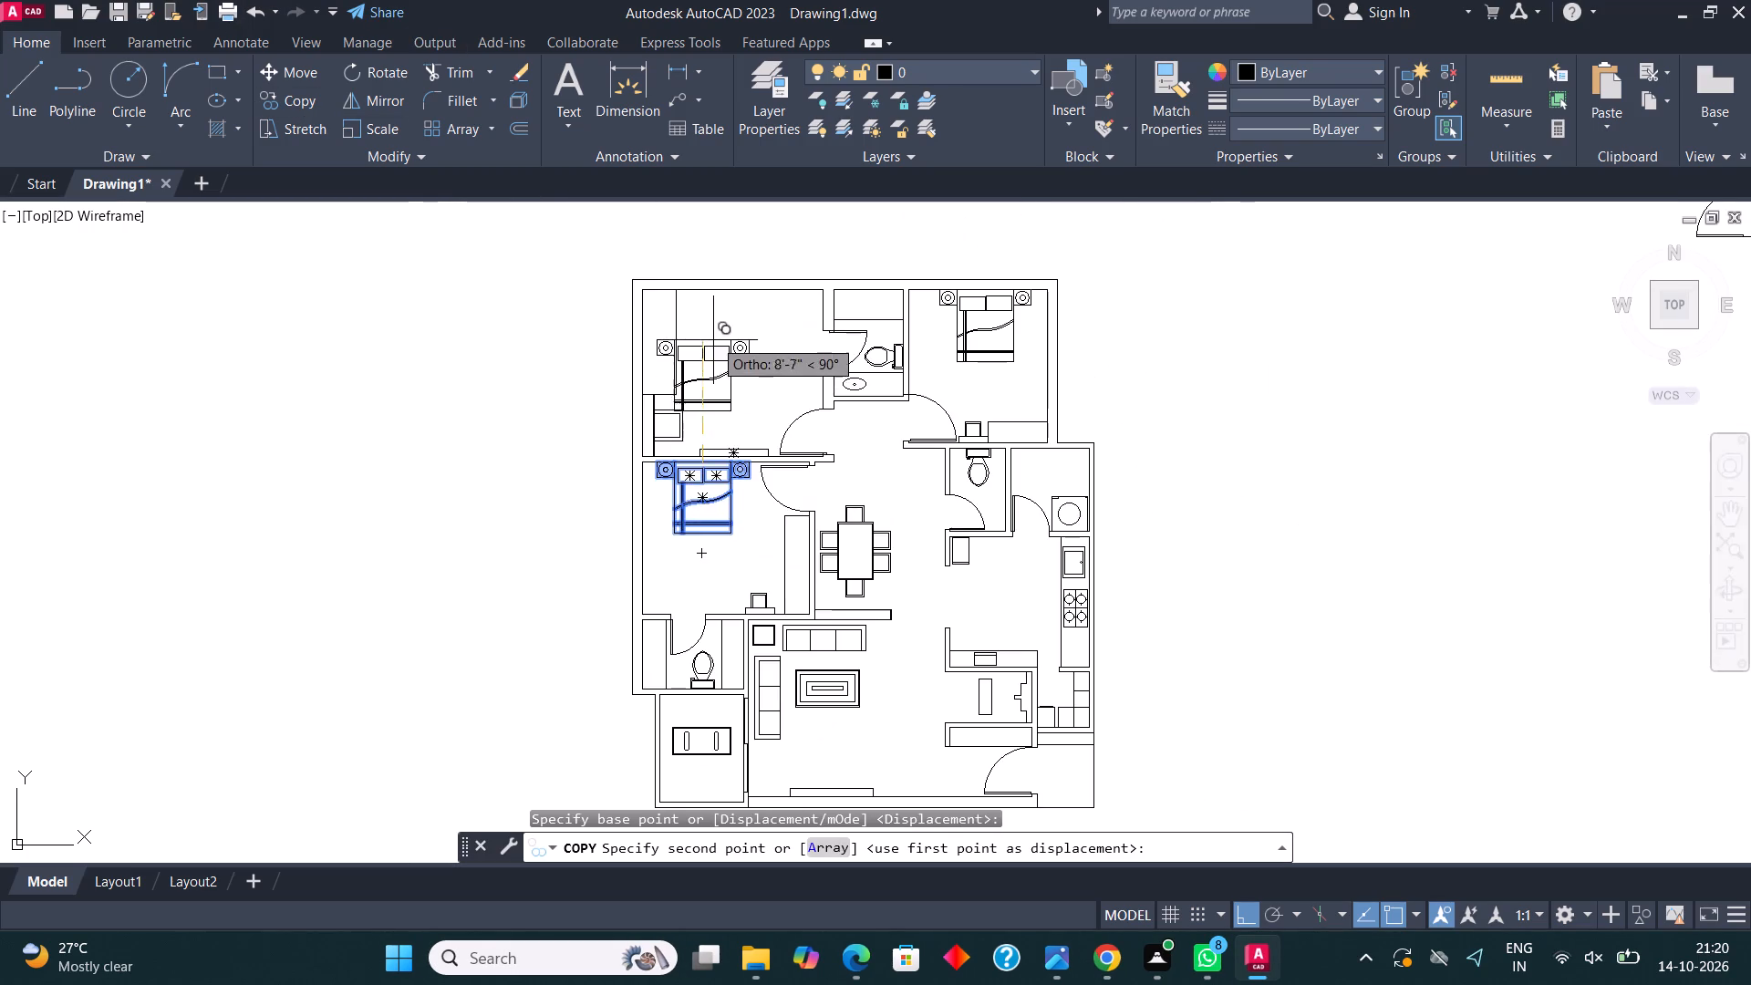
scroll(719, 306, "up", 2)
key("F8")
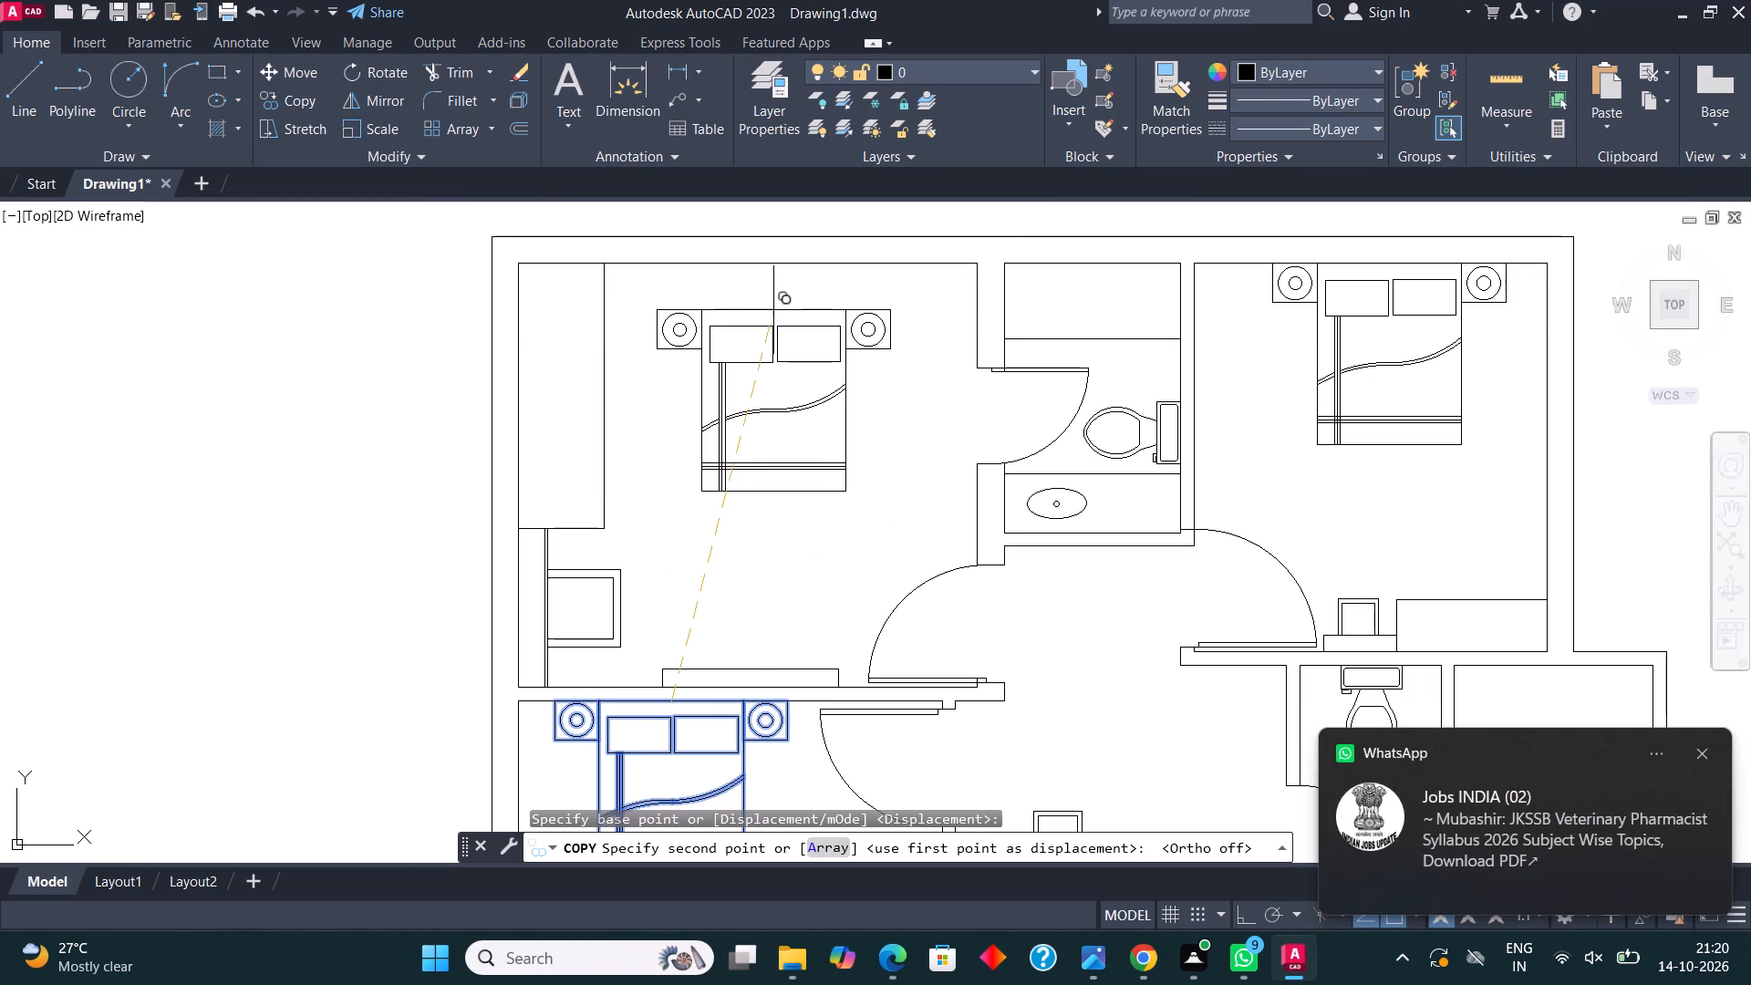
left_click(765, 265)
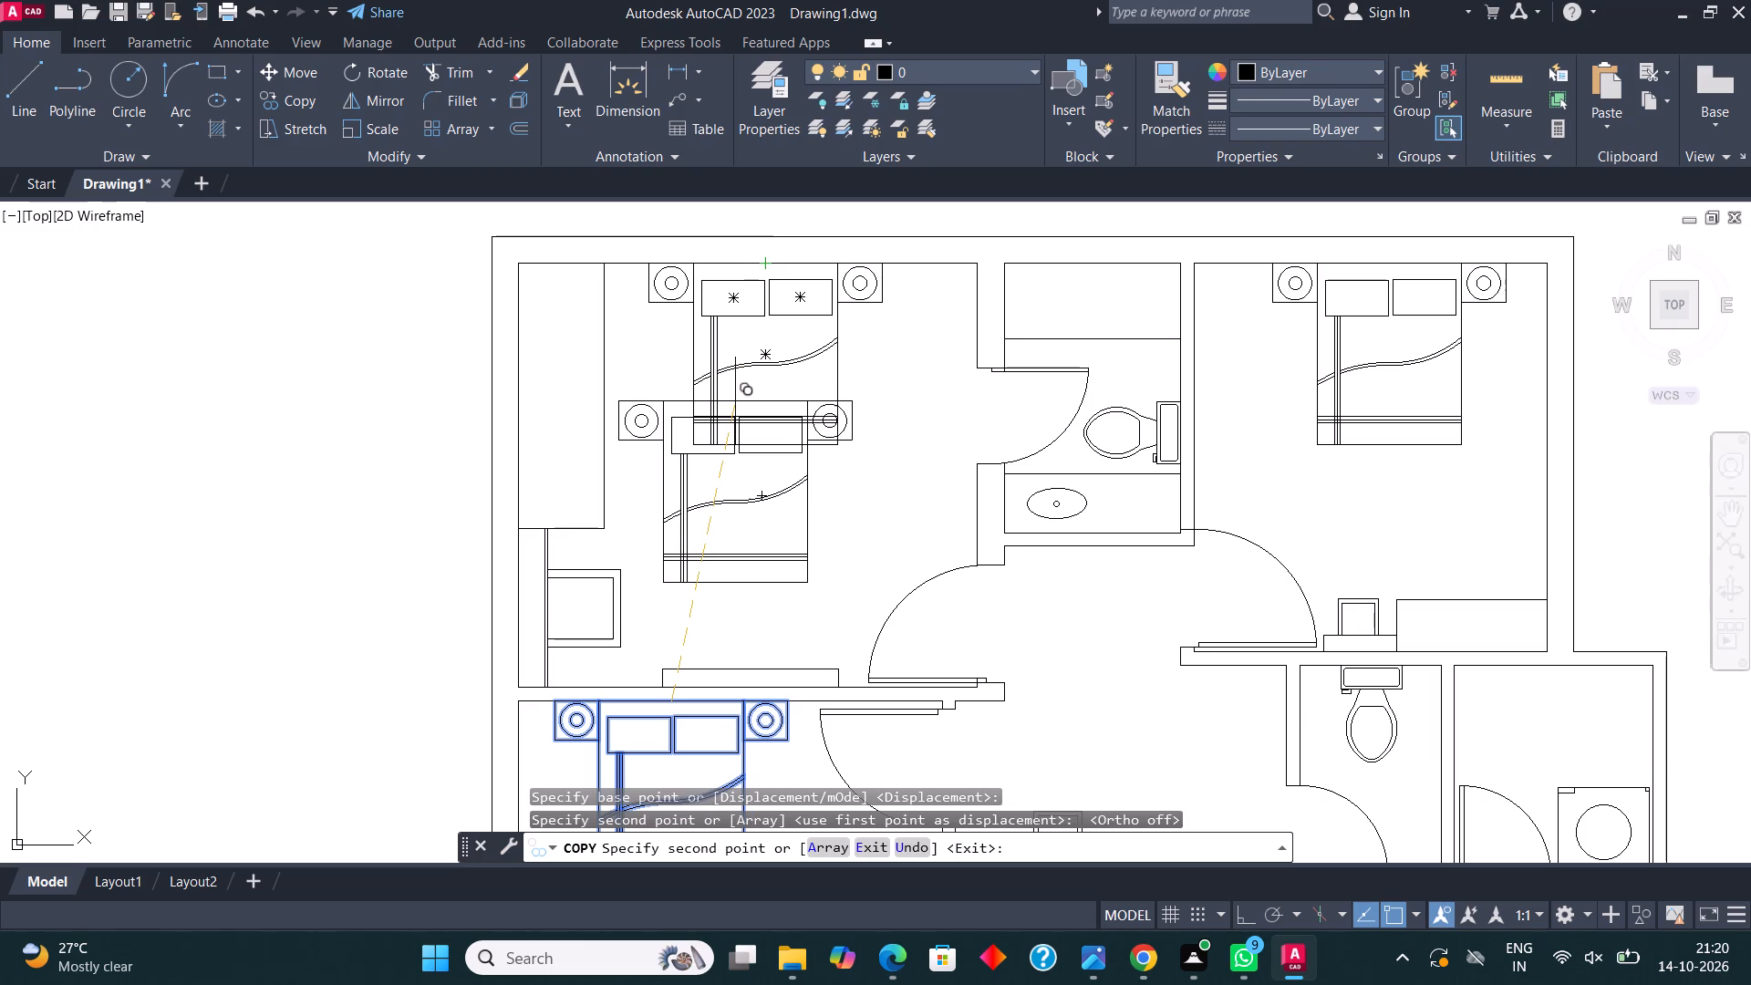
key("Escape")
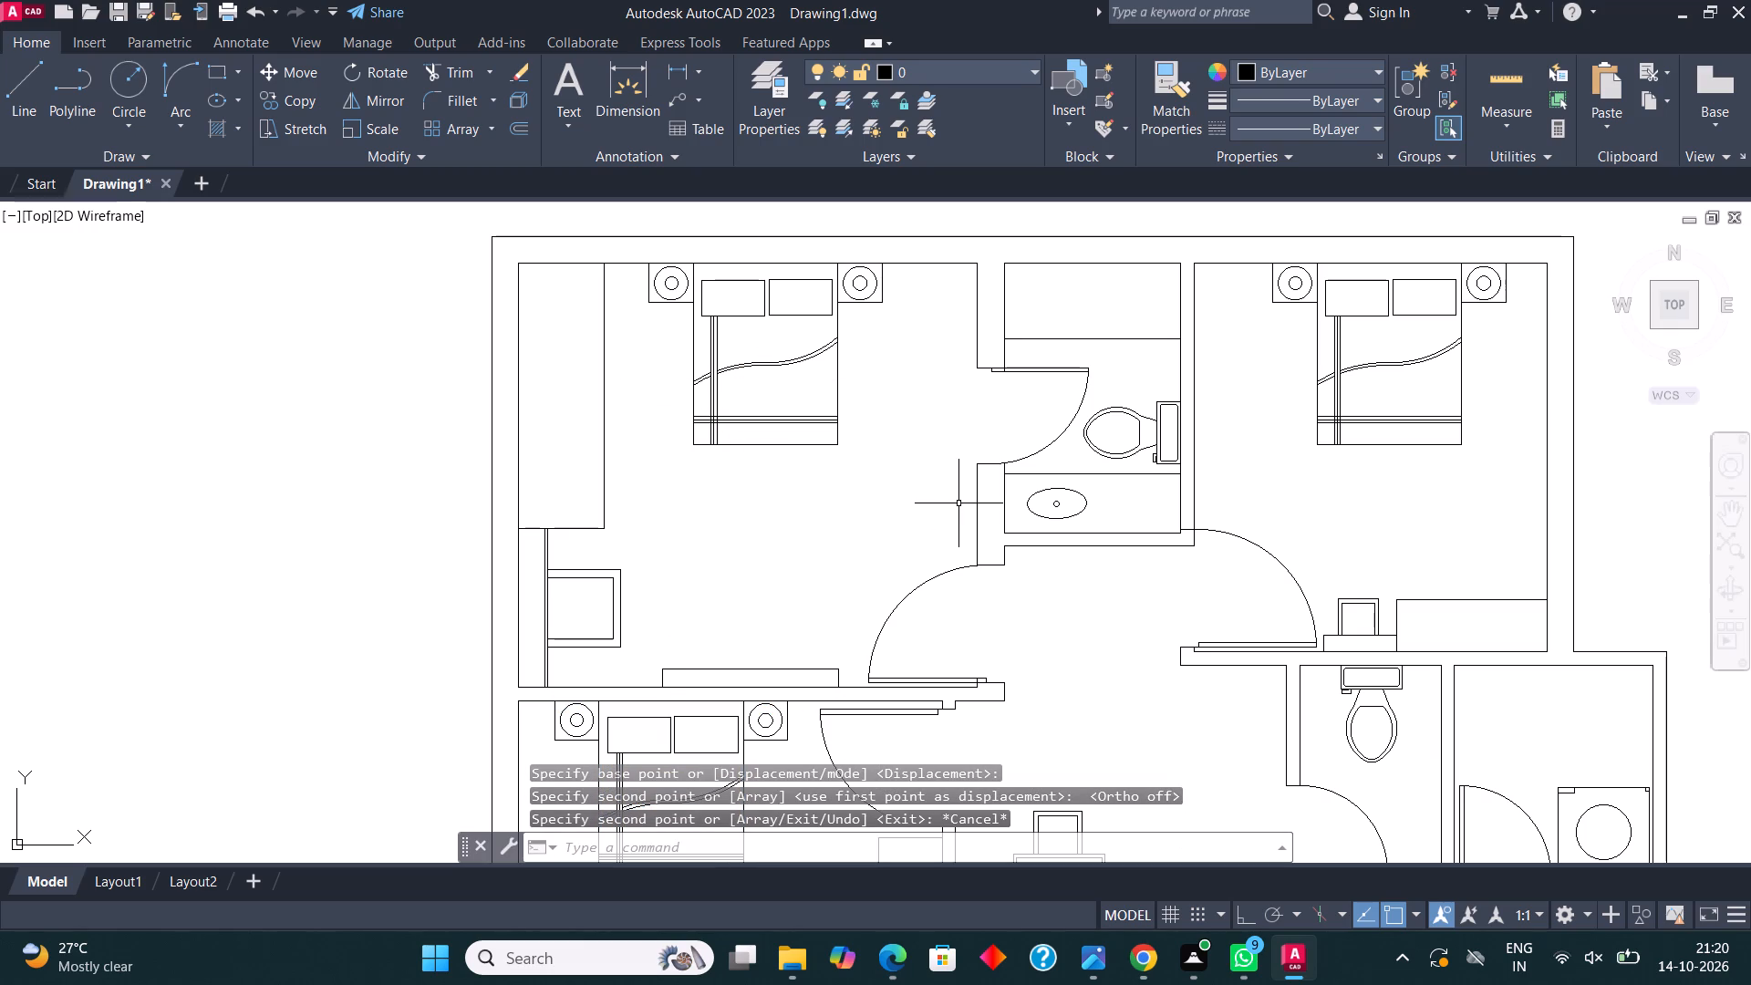
Look over the furnished floor plan from the upper bedrooms down through the living area, kitchen and entrance.
middle_click_drag(959, 505, 891, 452)
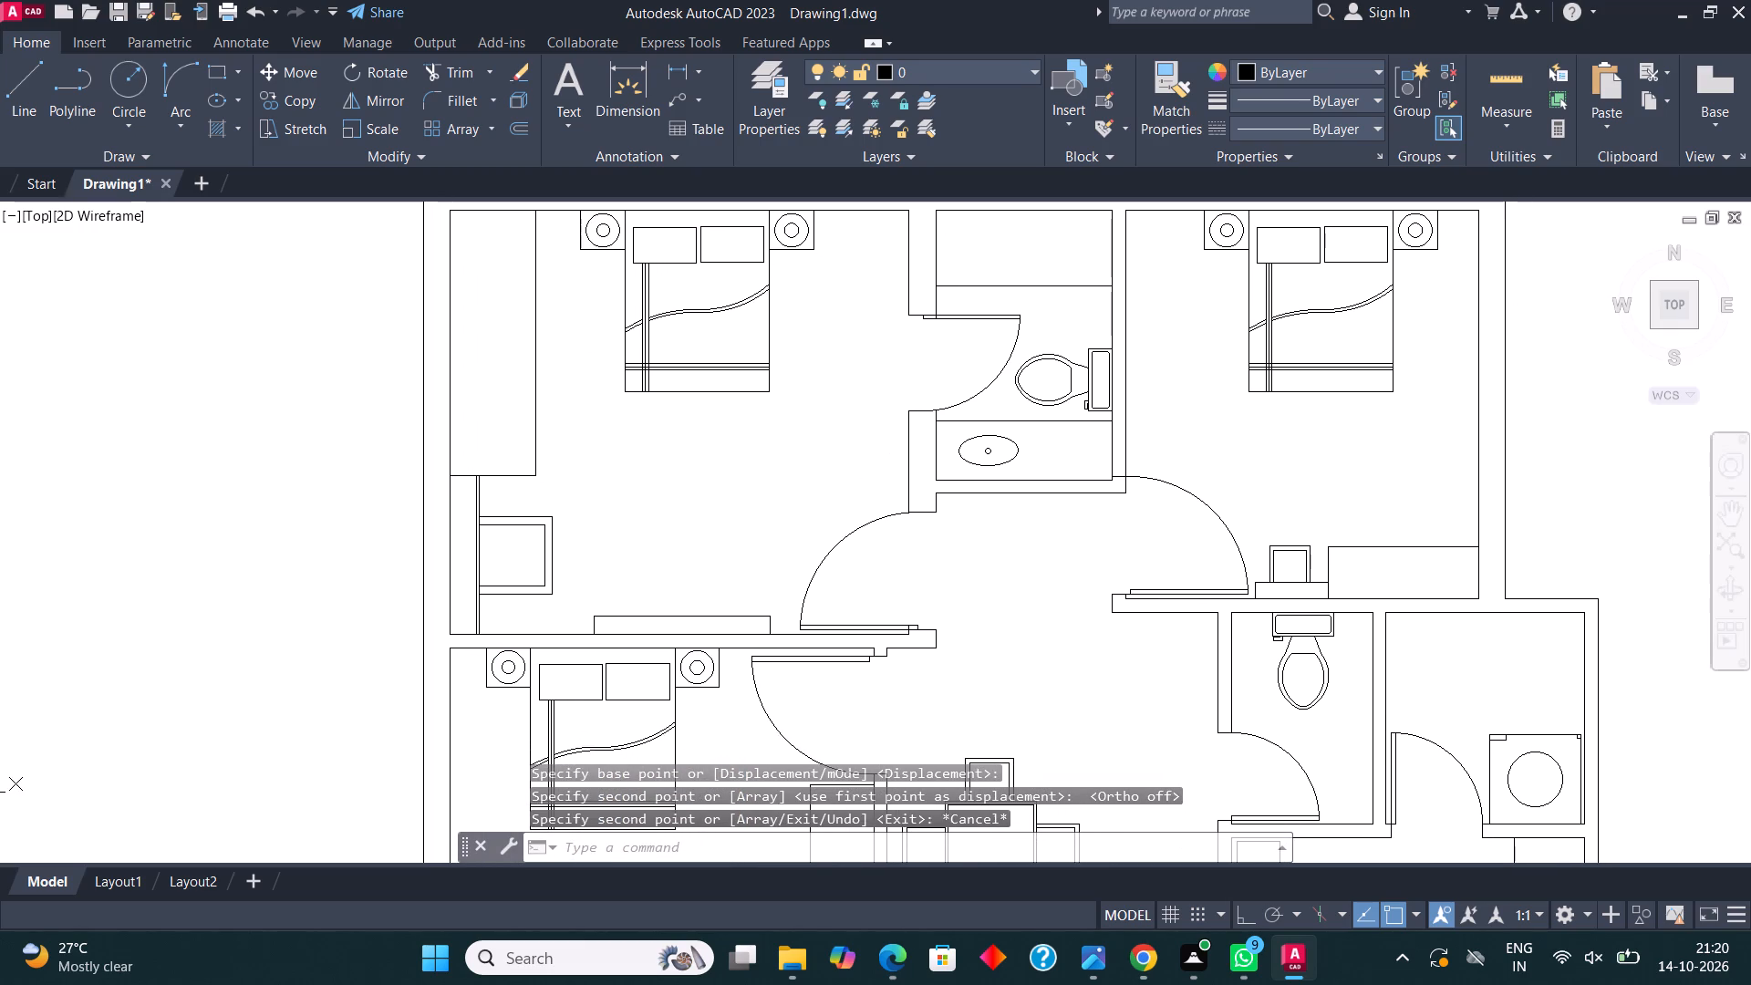
scroll(935, 499, "down", 1)
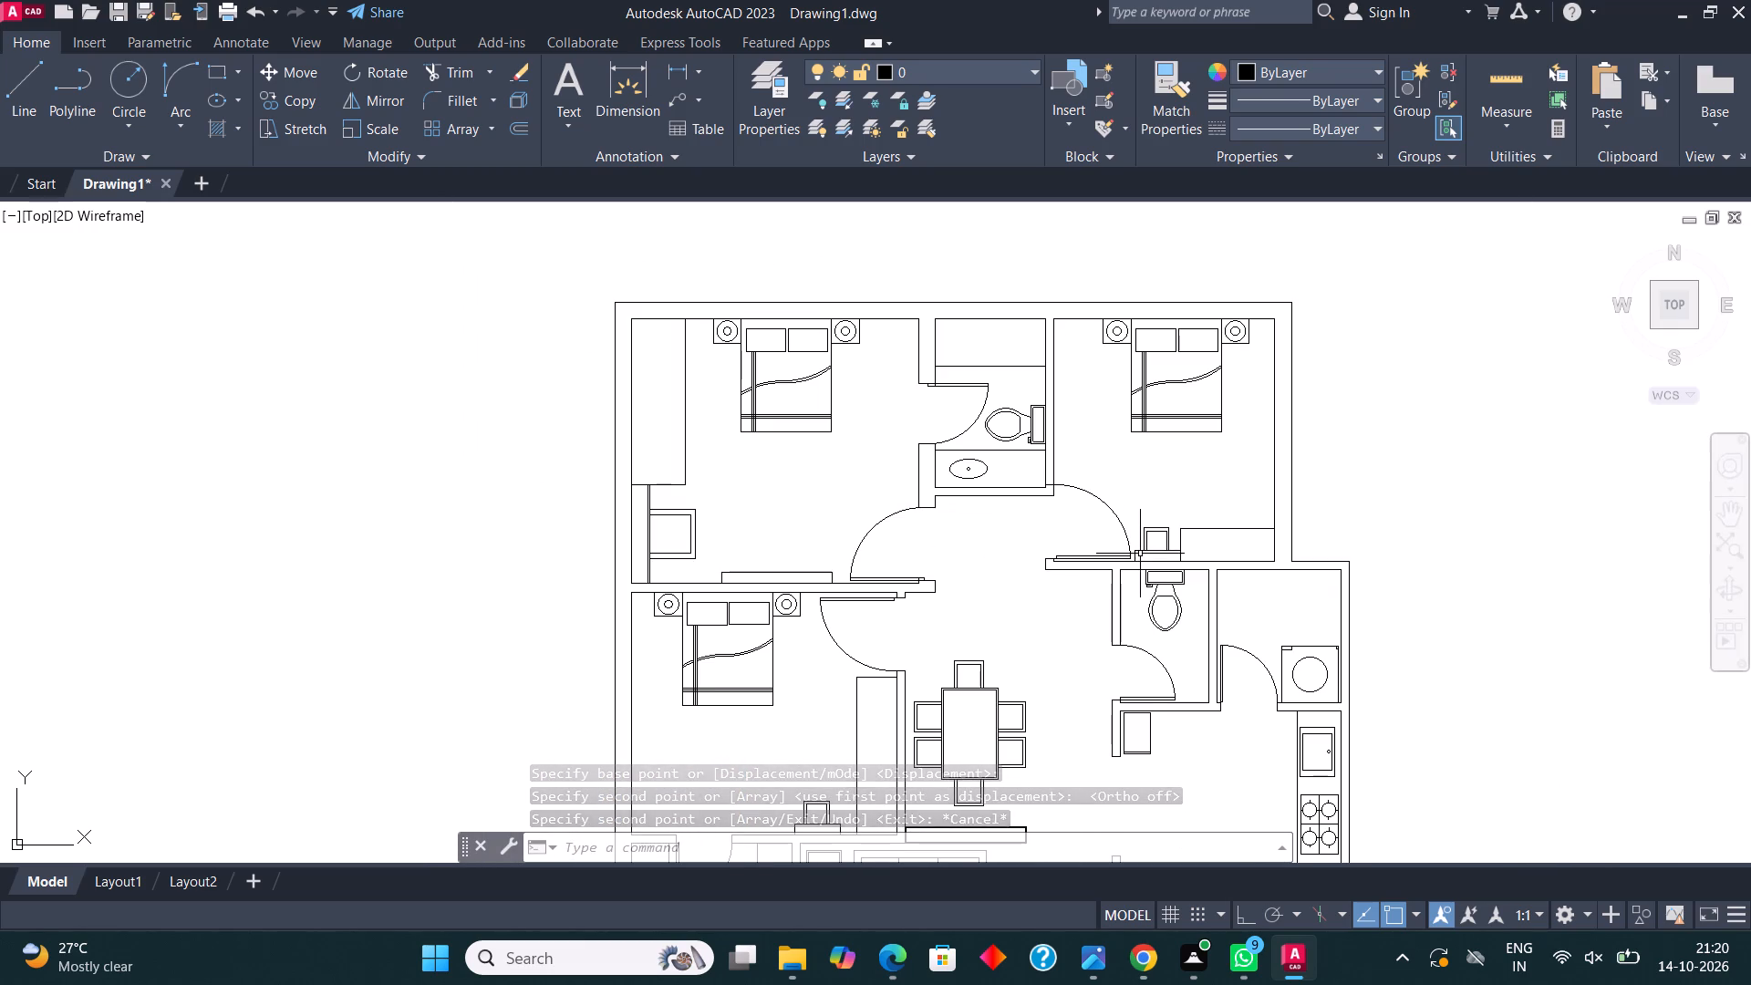
middle_click_drag(1140, 555, 1141, 361)
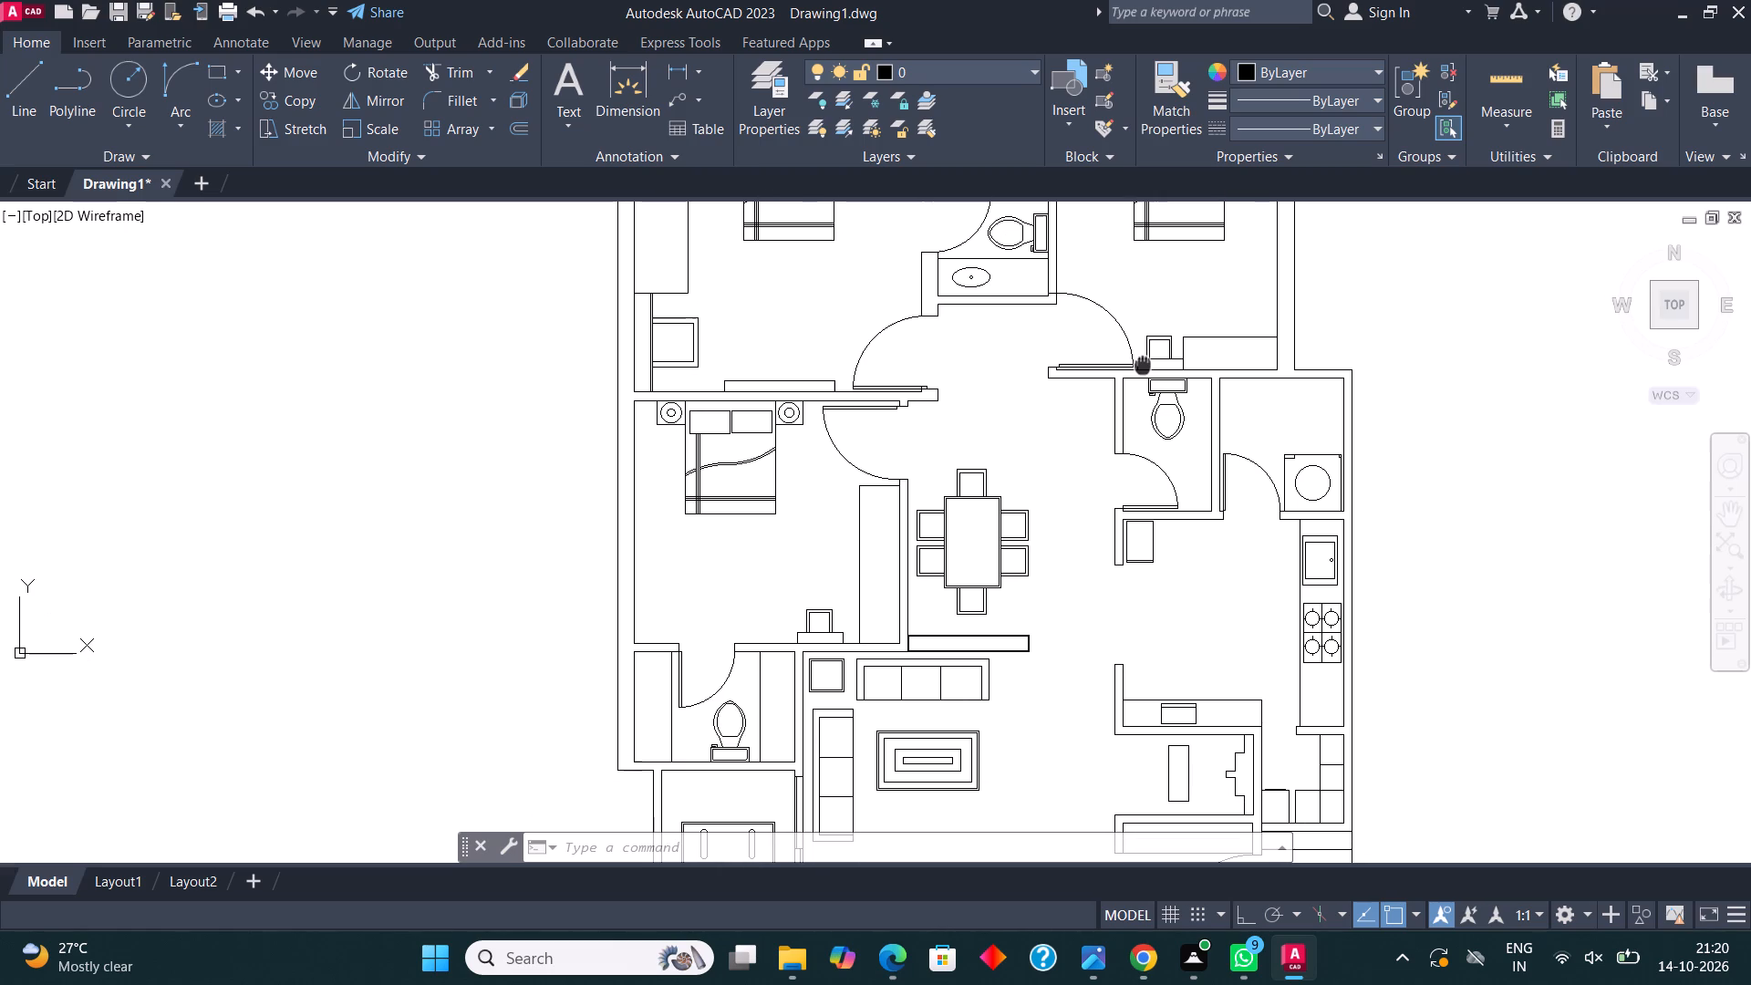
middle_click_drag(1141, 361, 1141, 358)
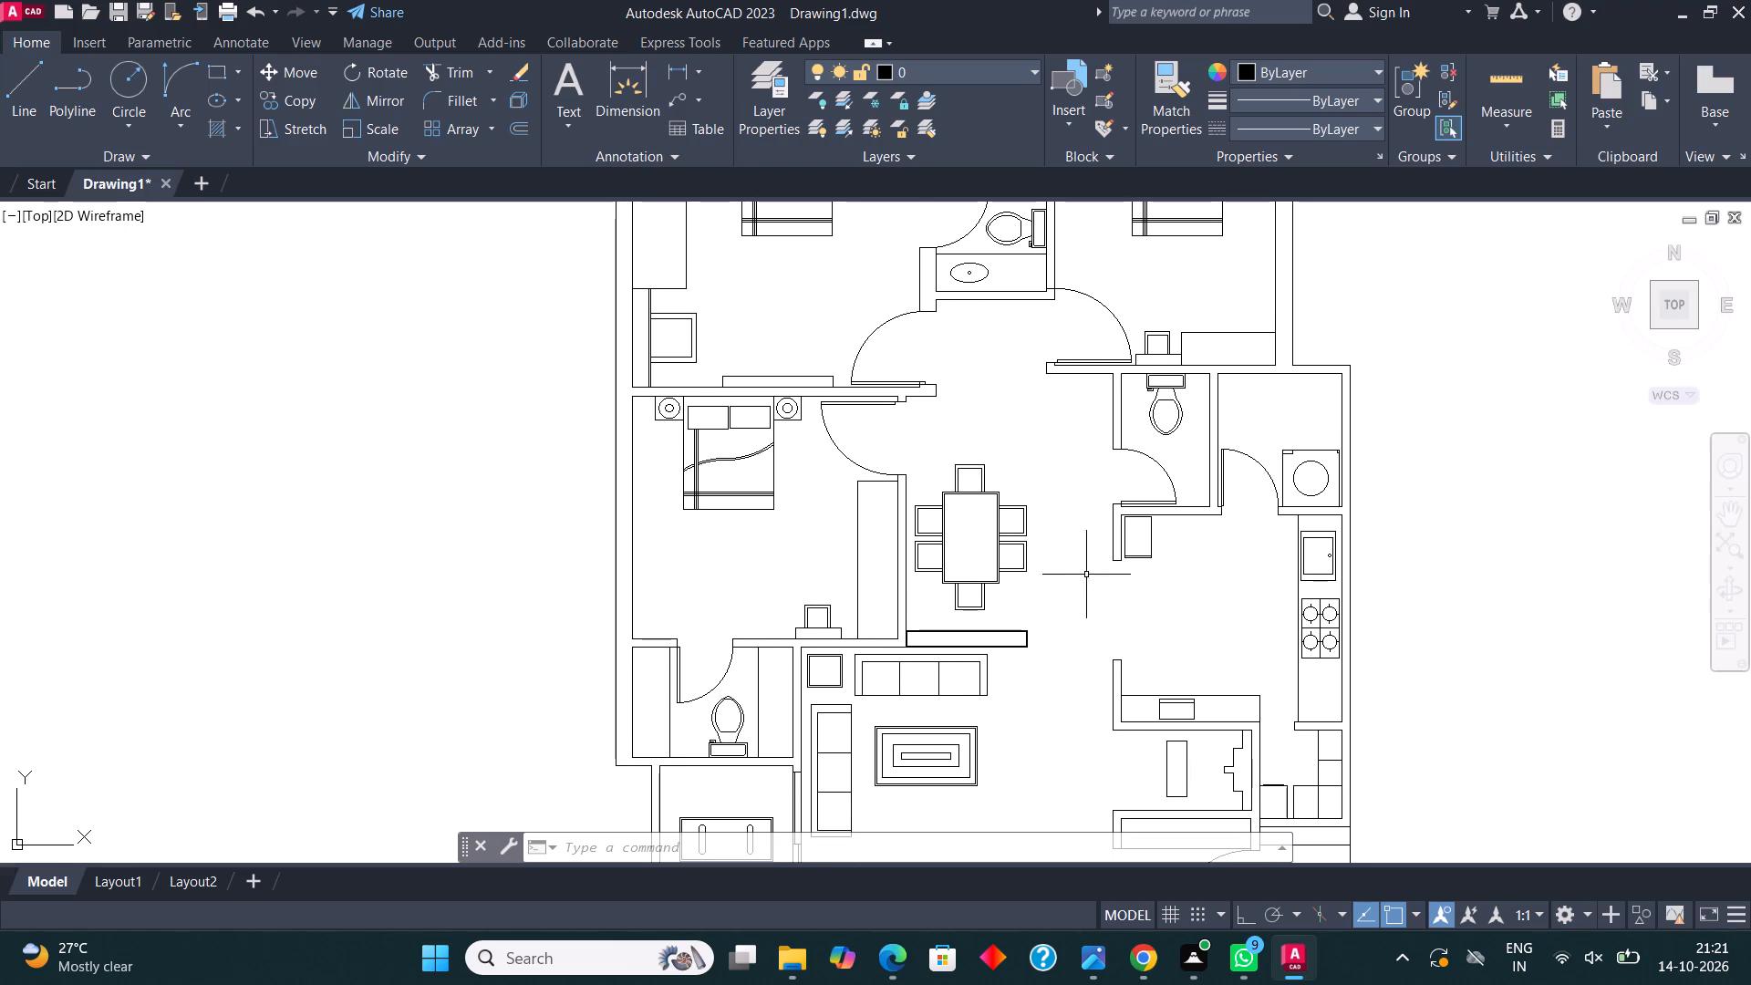
middle_click_drag(1103, 580, 1072, 572)
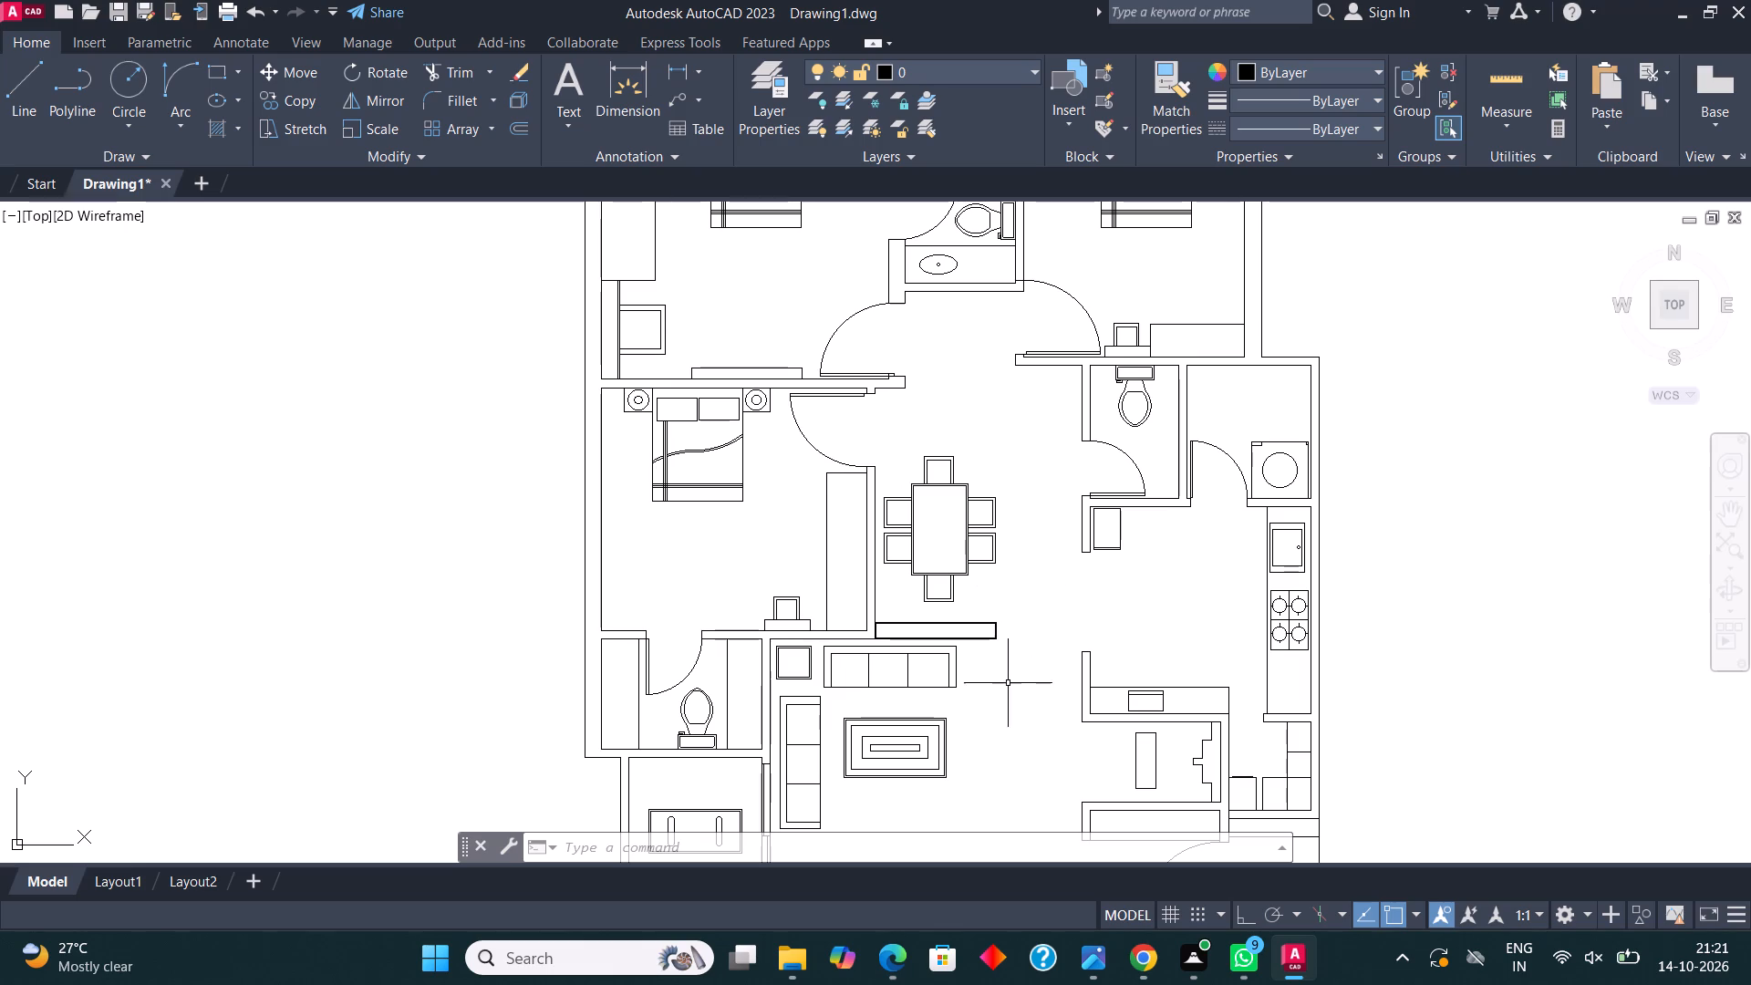
middle_click_drag(1017, 669, 1025, 485)
middle_click_drag(1143, 578, 1117, 617)
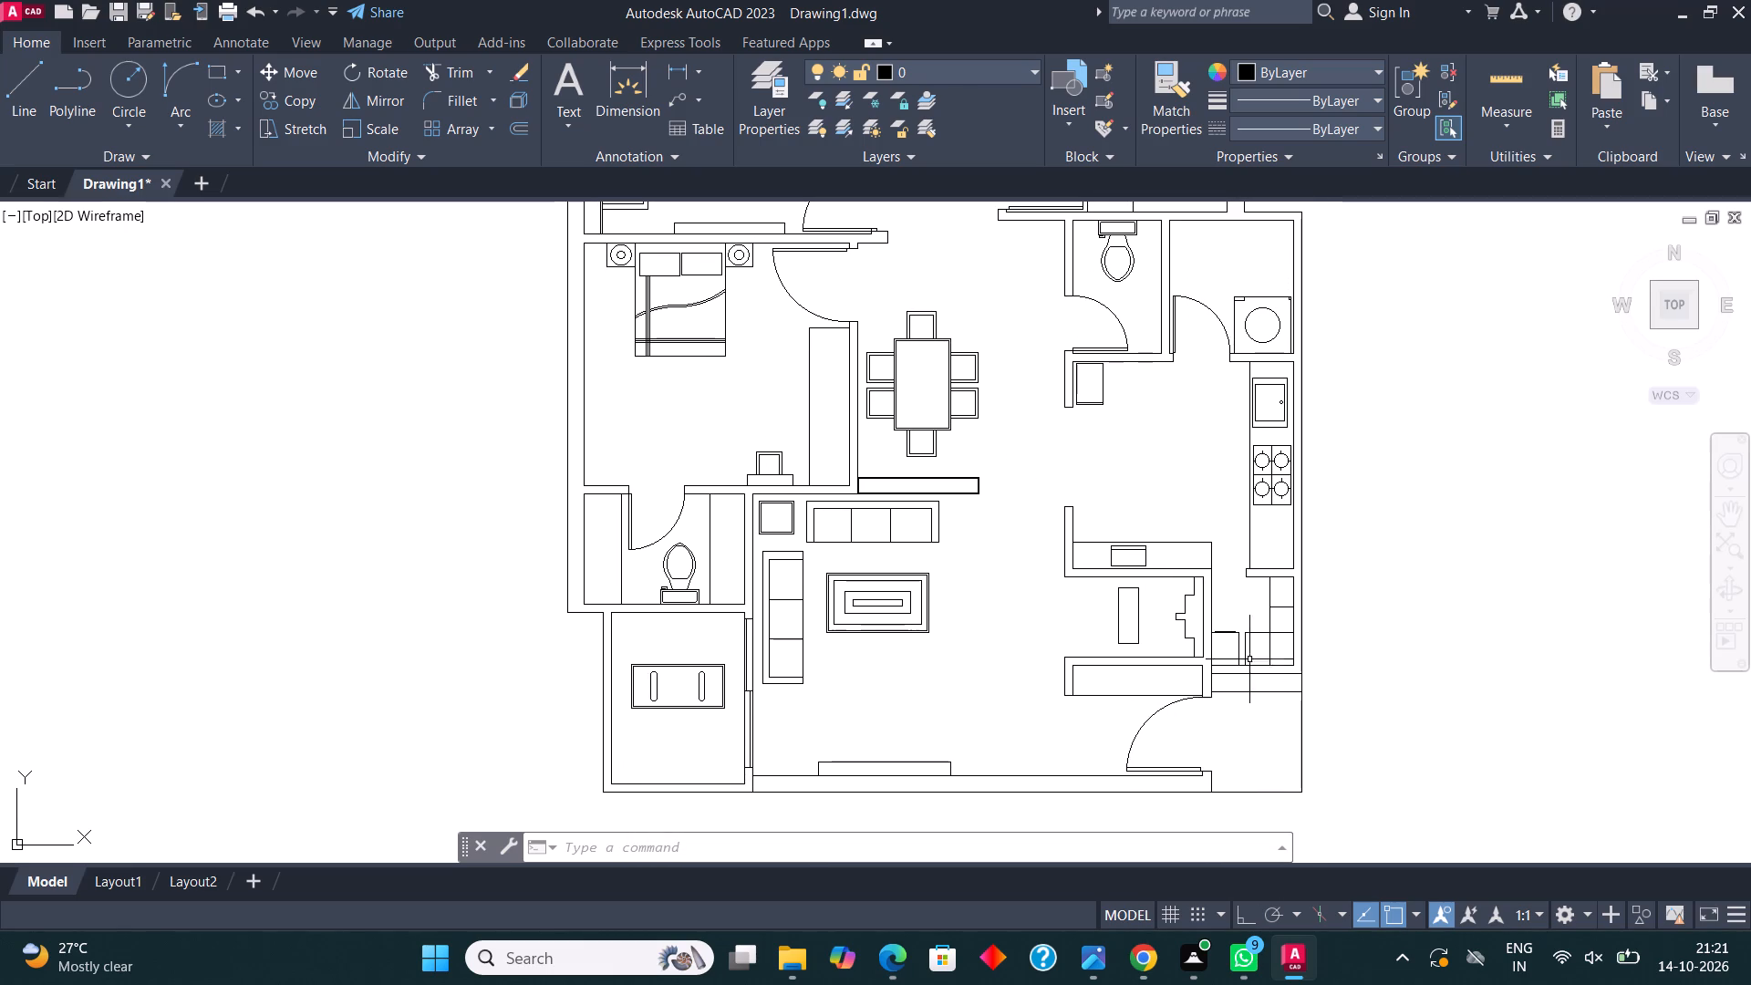
middle_click_drag(1267, 631, 1173, 591)
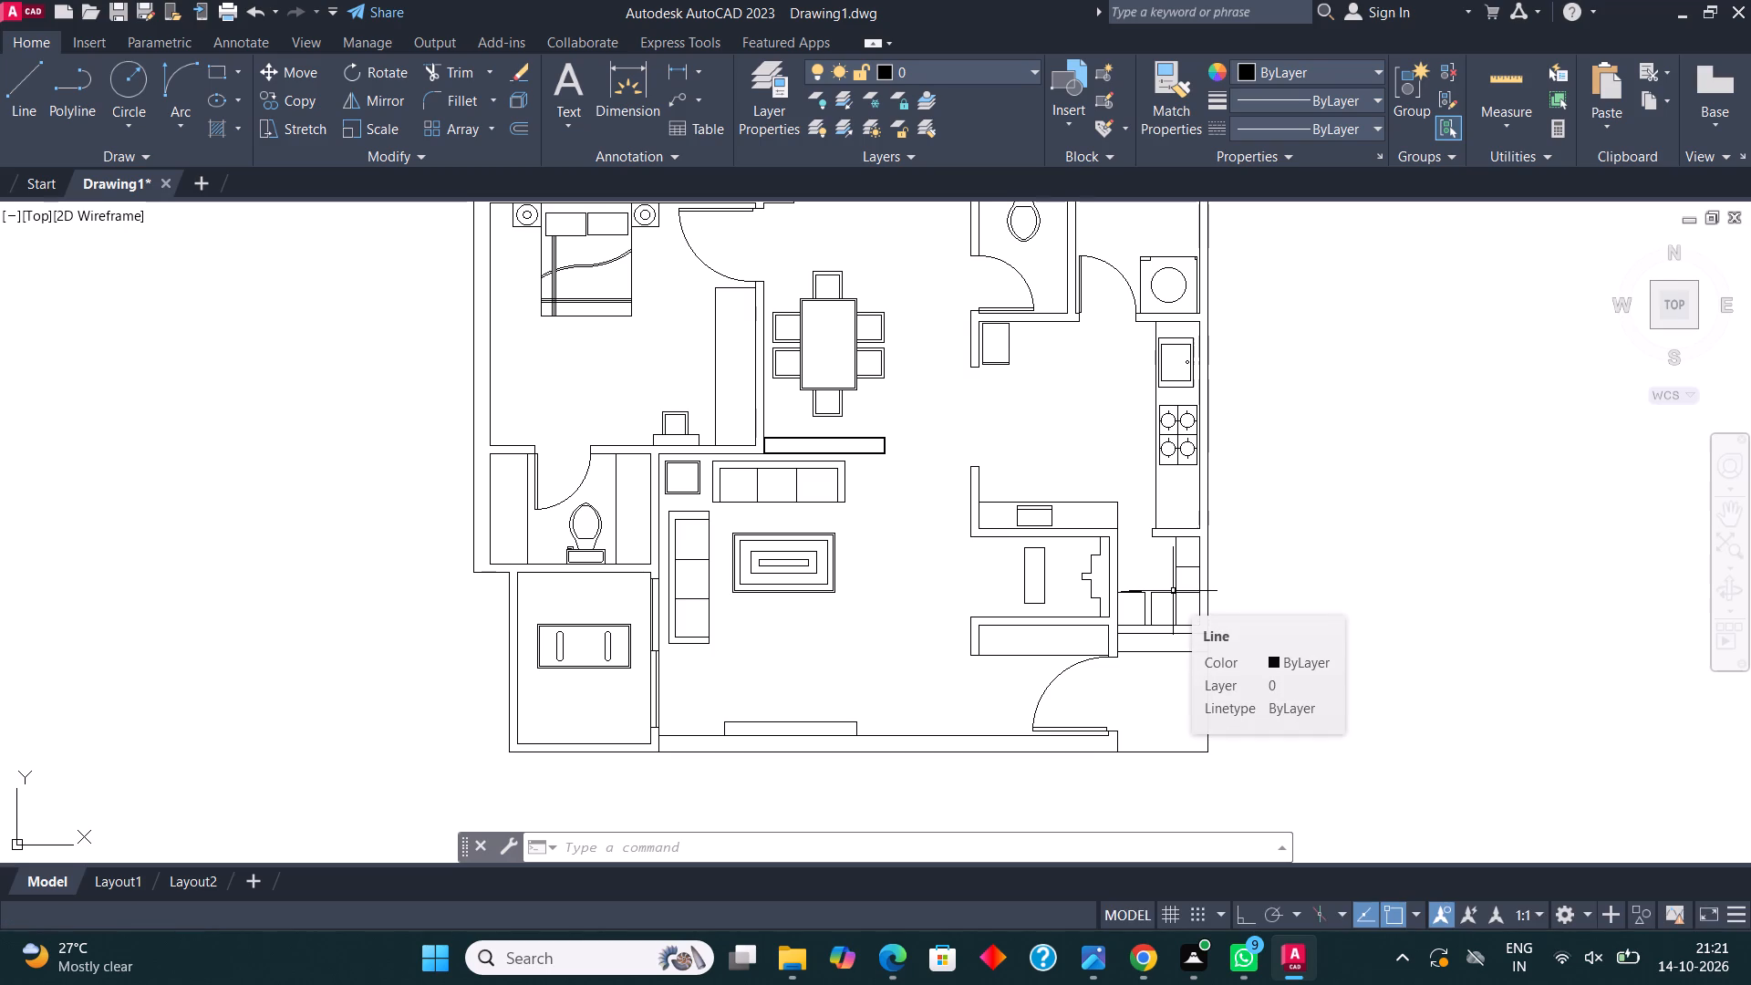
Draw a vertical divider line across the long cabinet beside the entrance door, about a quarter of its length from the left end.
scroll(1112, 666, "up", 5)
scroll(411, 330, "down", 2)
middle_click_drag(465, 361, 539, 410)
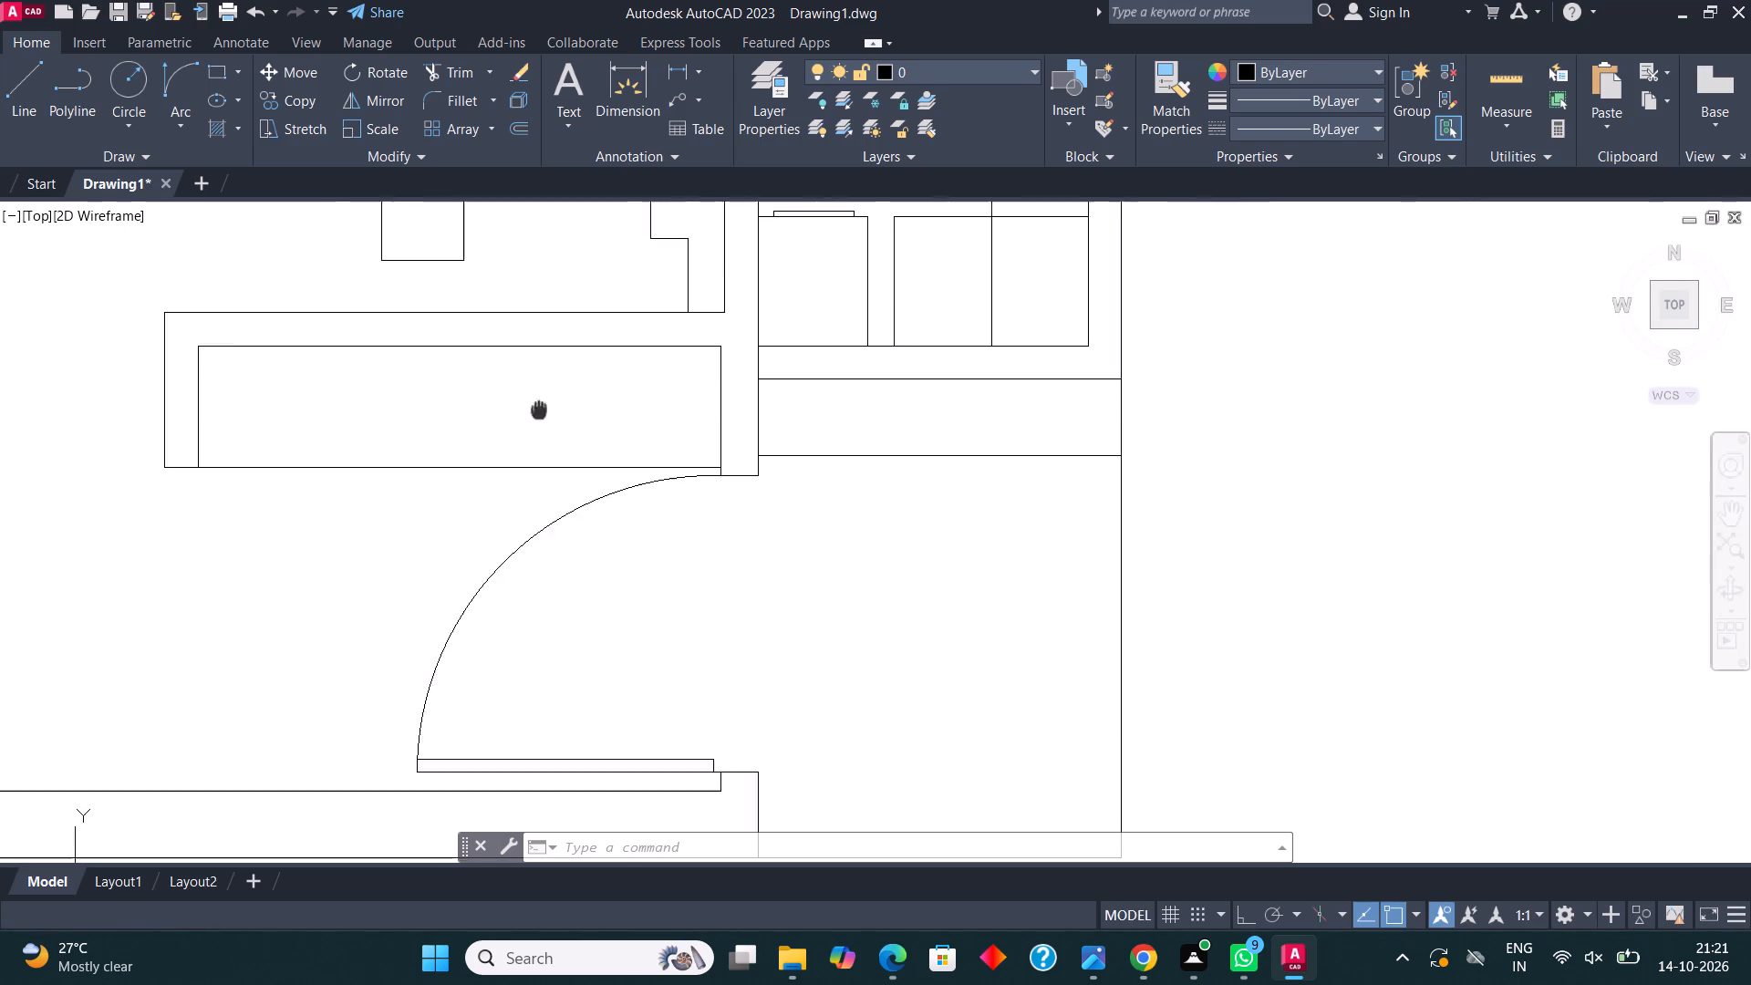
middle_click_drag(539, 410, 693, 494)
left_click(24, 74)
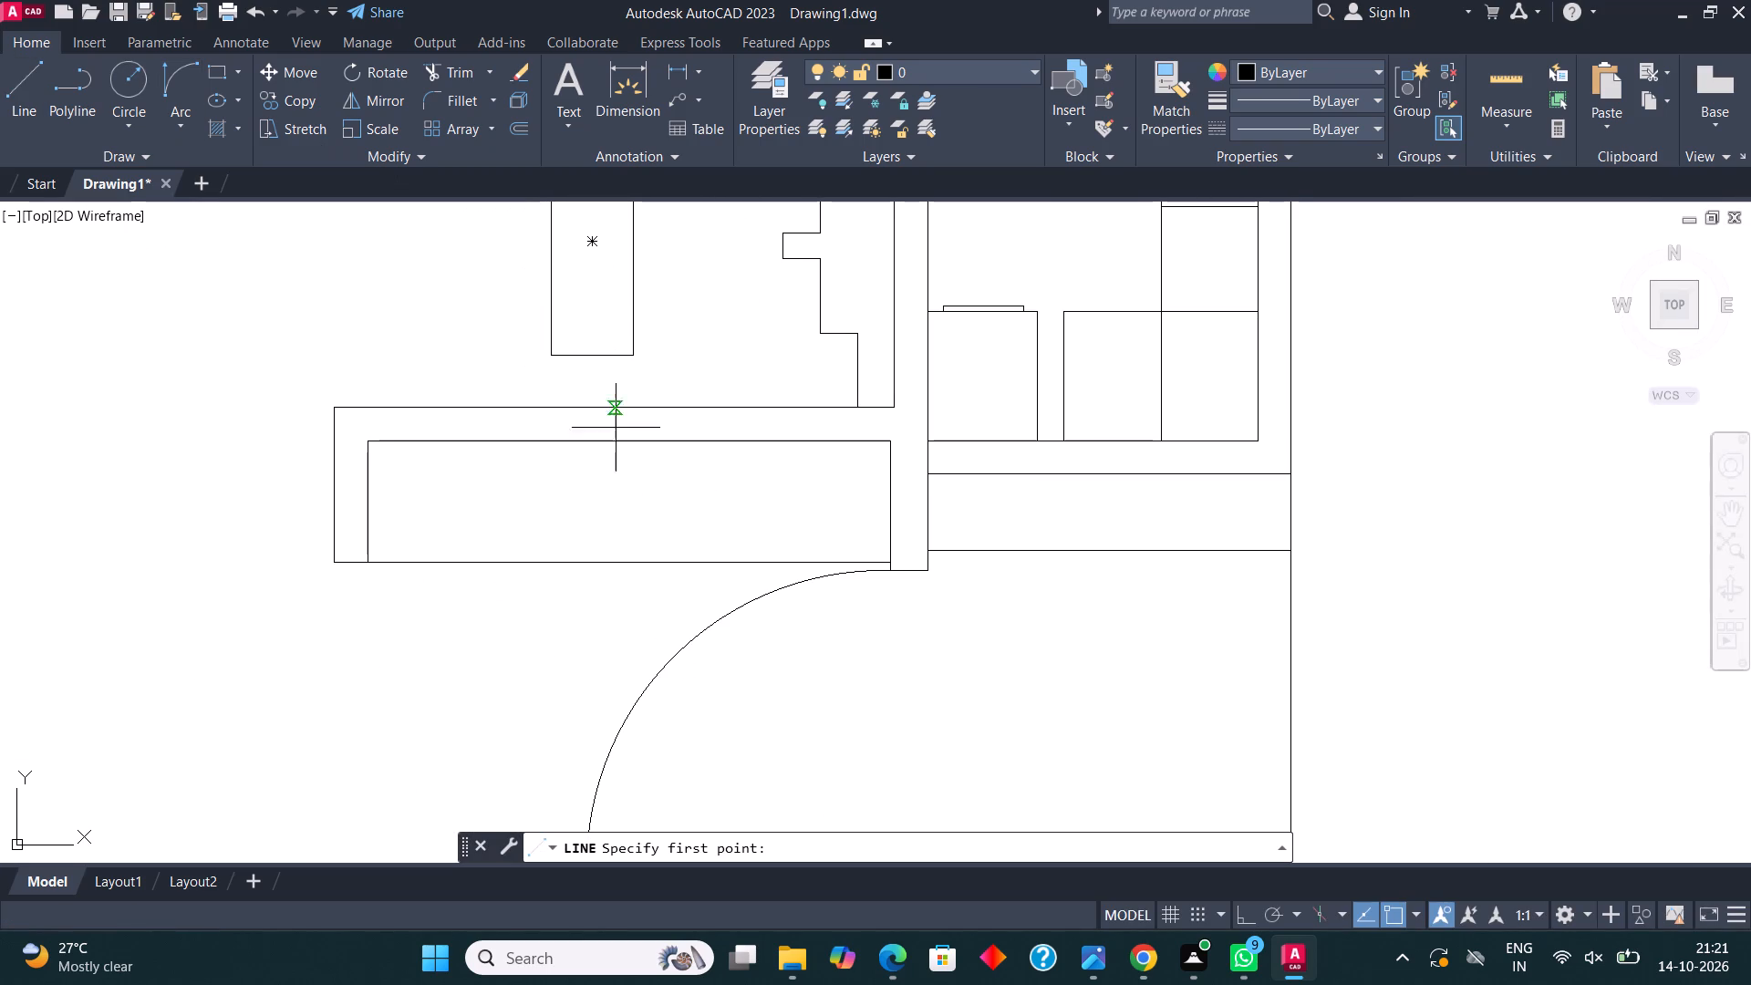
left_click(508, 563)
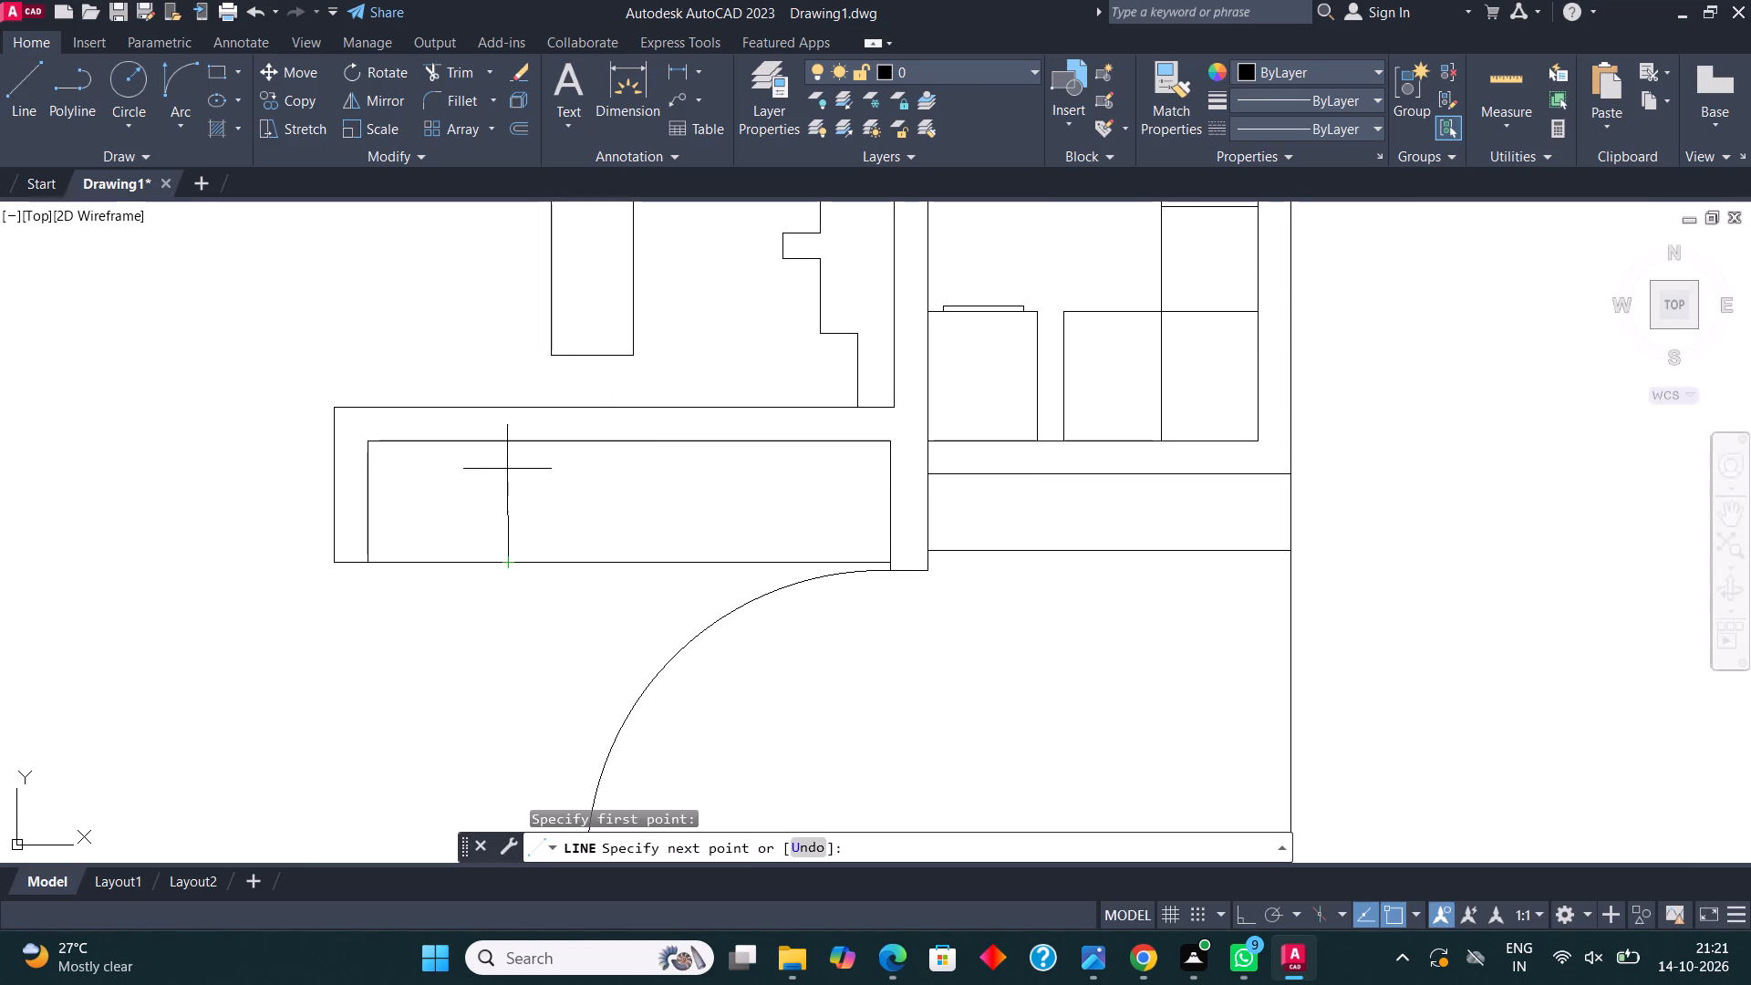
left_click(506, 442)
key("Escape")
Copy the divider line twice to the right at roughly even spacing, splitting the entrance cabinet into four compartments.
left_click(512, 478)
left_click(504, 478)
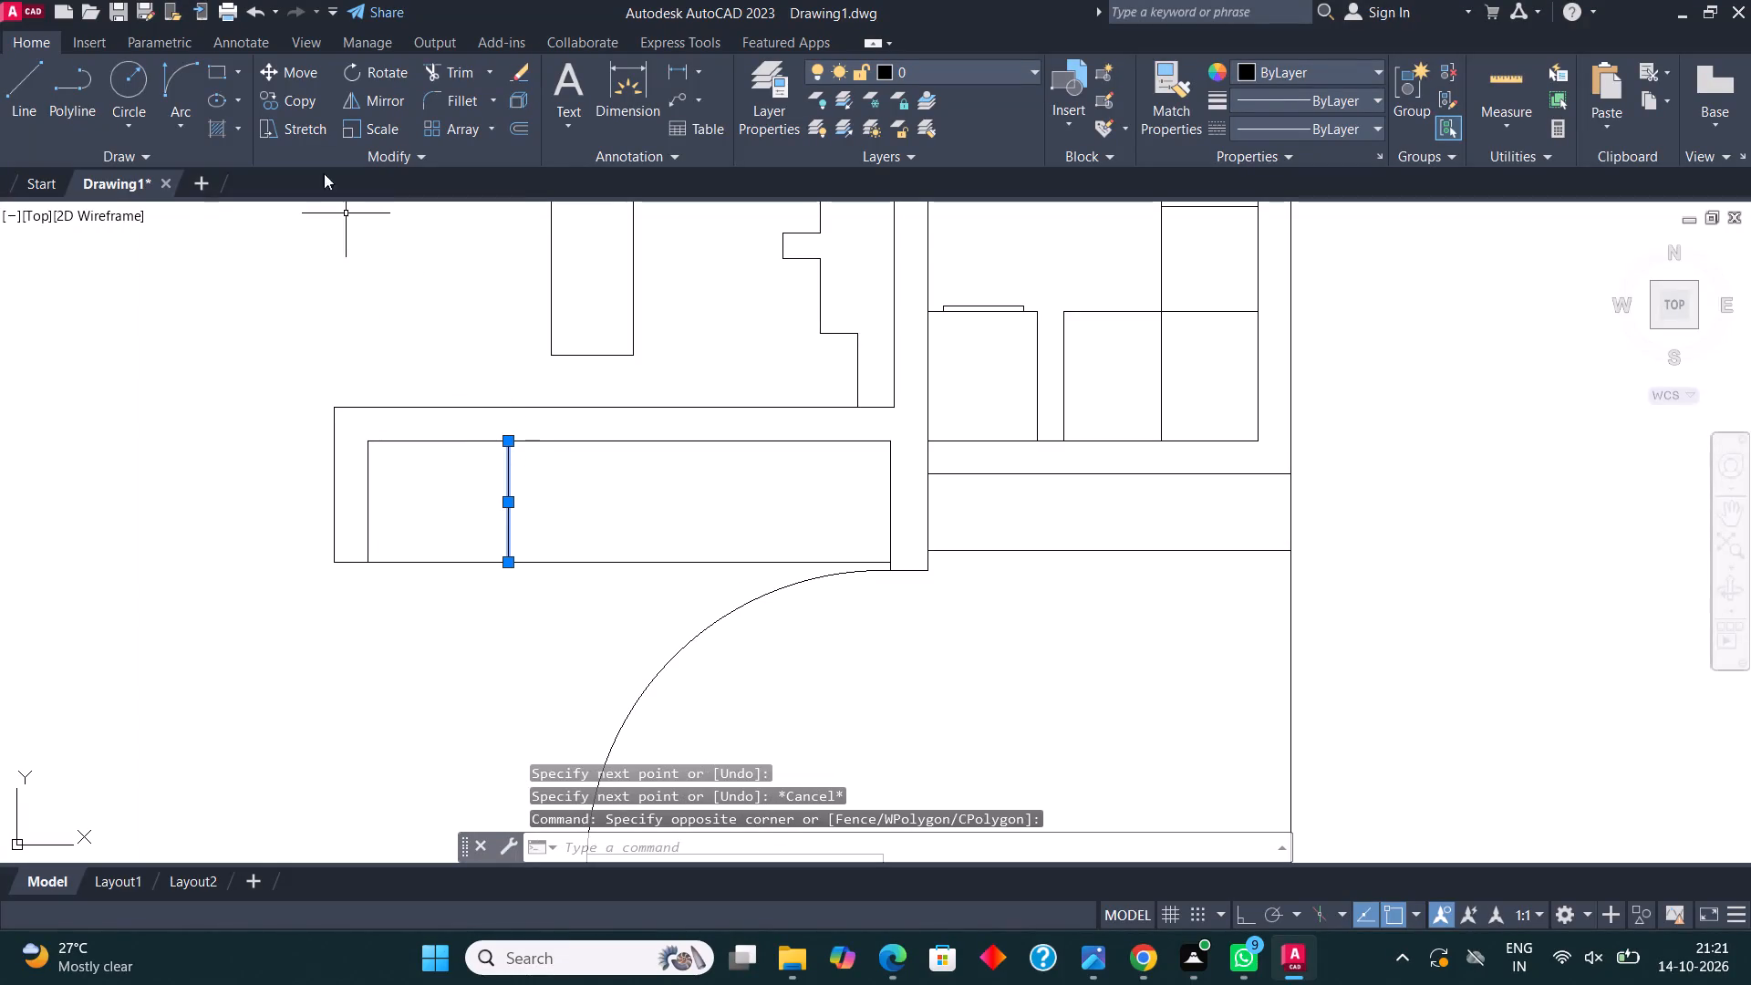
left_click(296, 97)
left_click(501, 503)
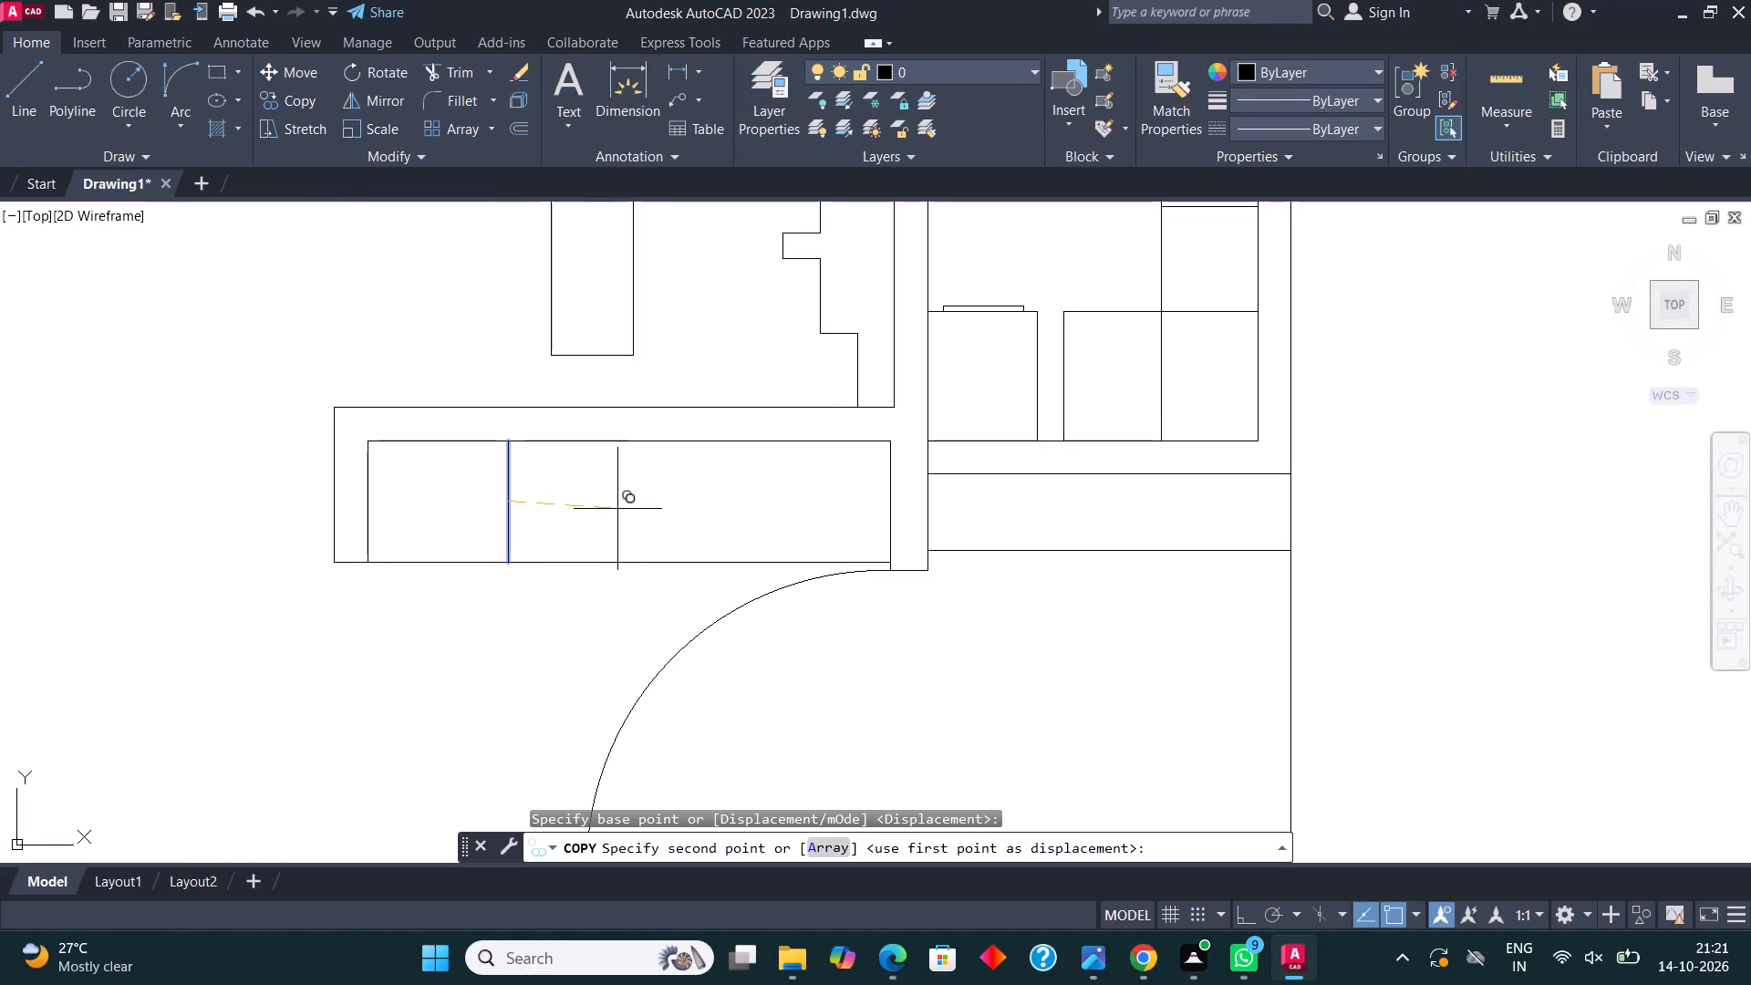
left_click(636, 500)
left_click(766, 508)
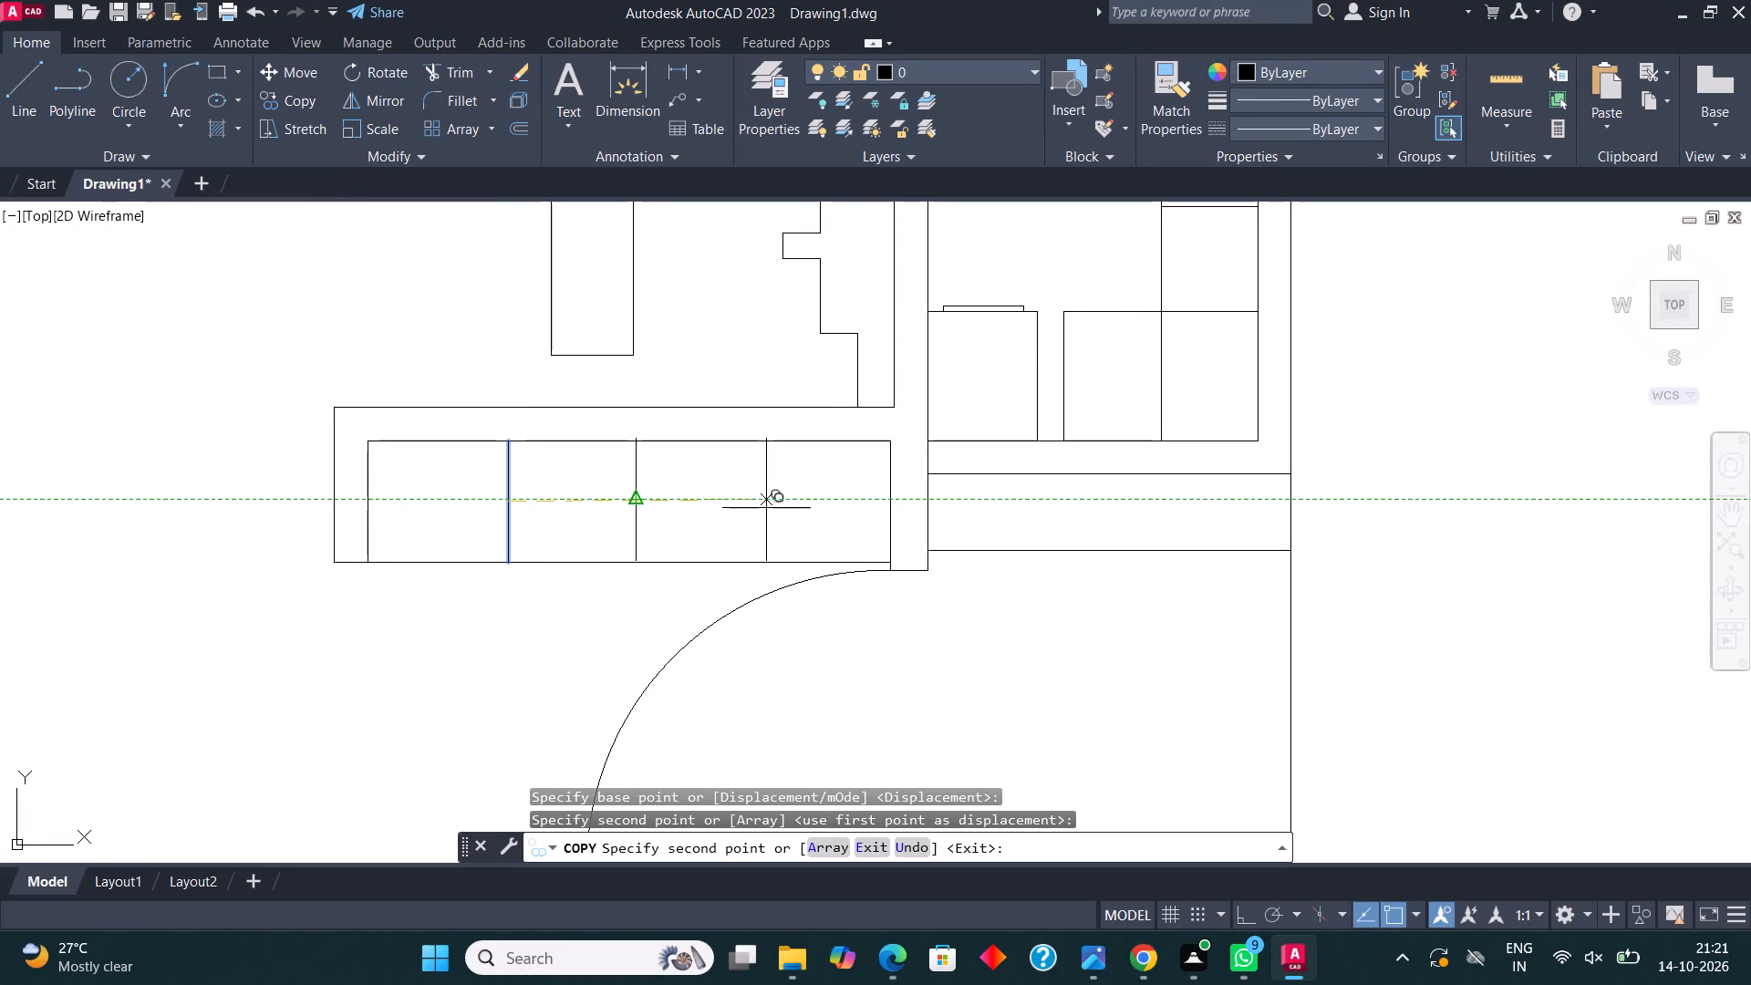
key("Escape")
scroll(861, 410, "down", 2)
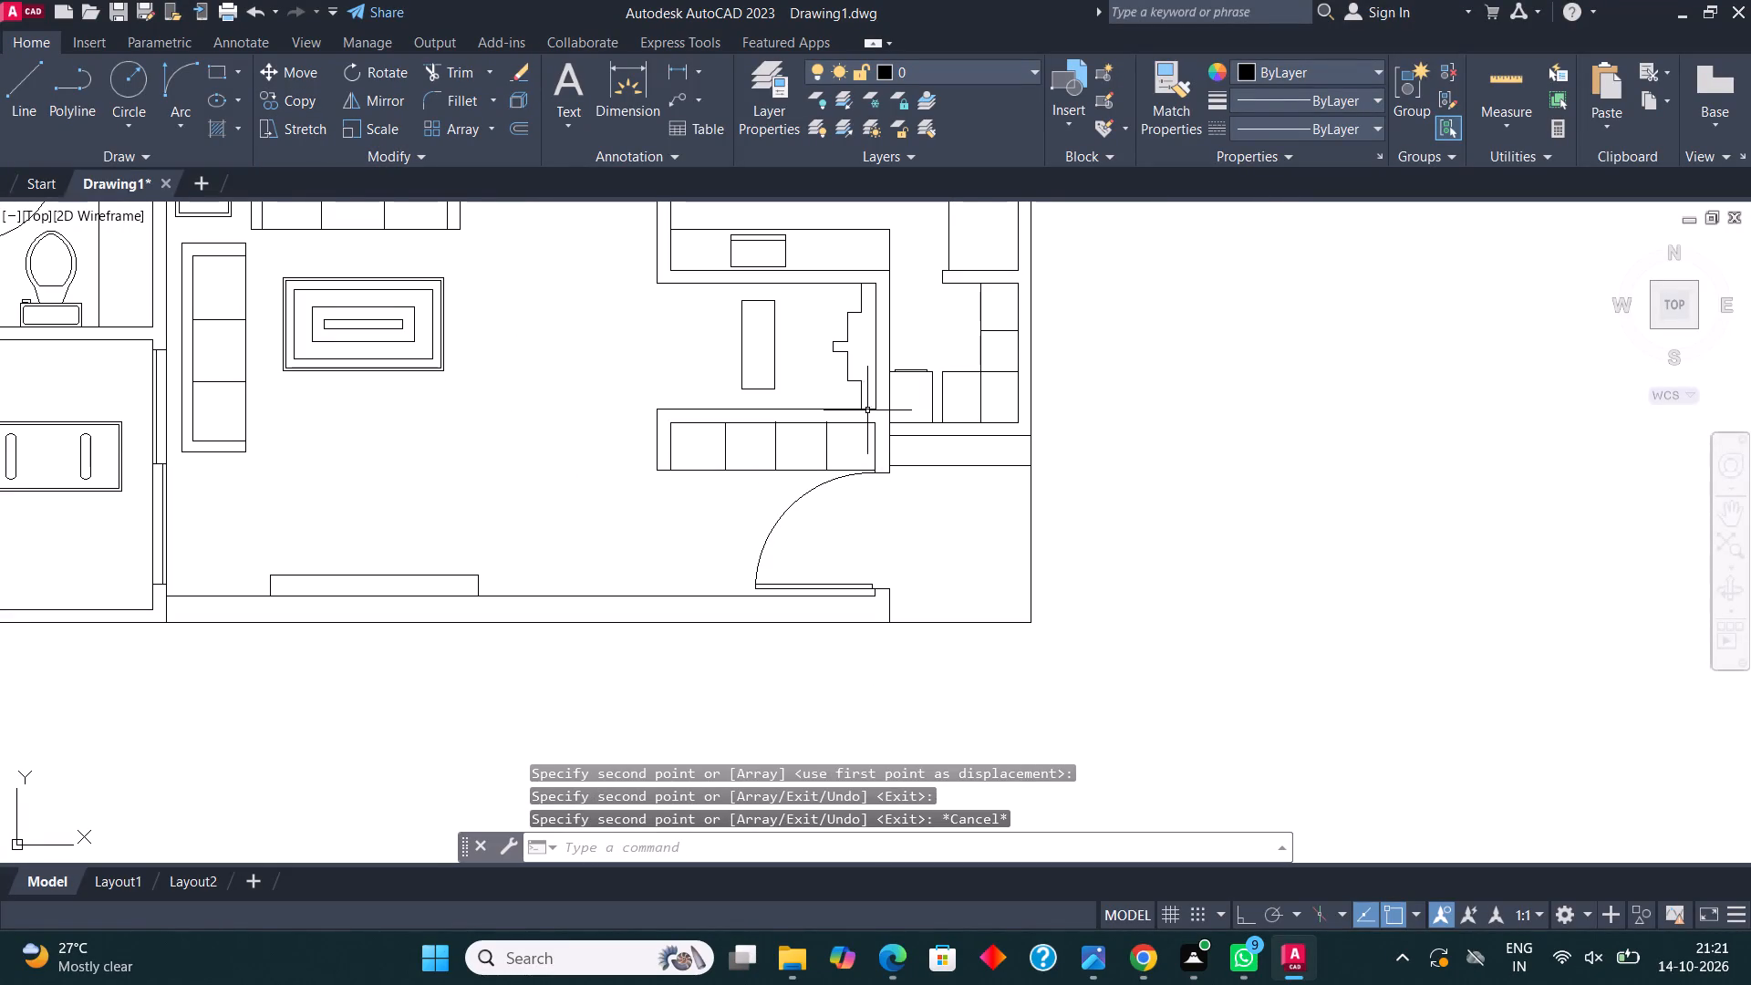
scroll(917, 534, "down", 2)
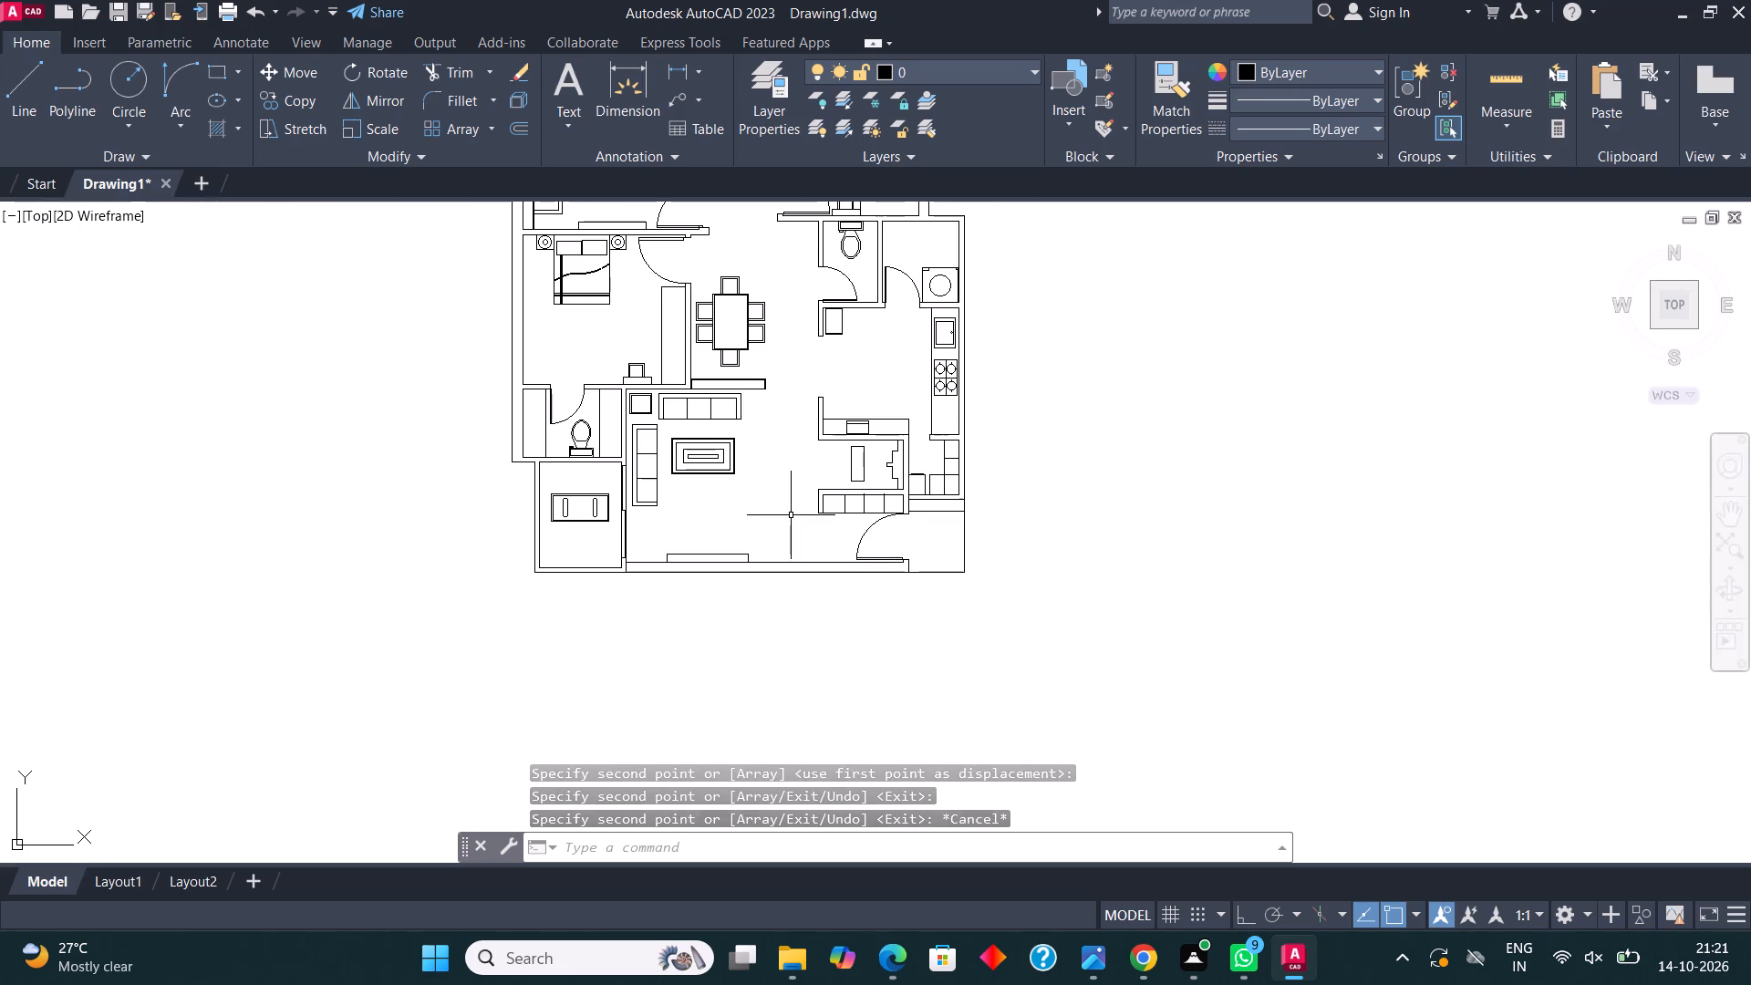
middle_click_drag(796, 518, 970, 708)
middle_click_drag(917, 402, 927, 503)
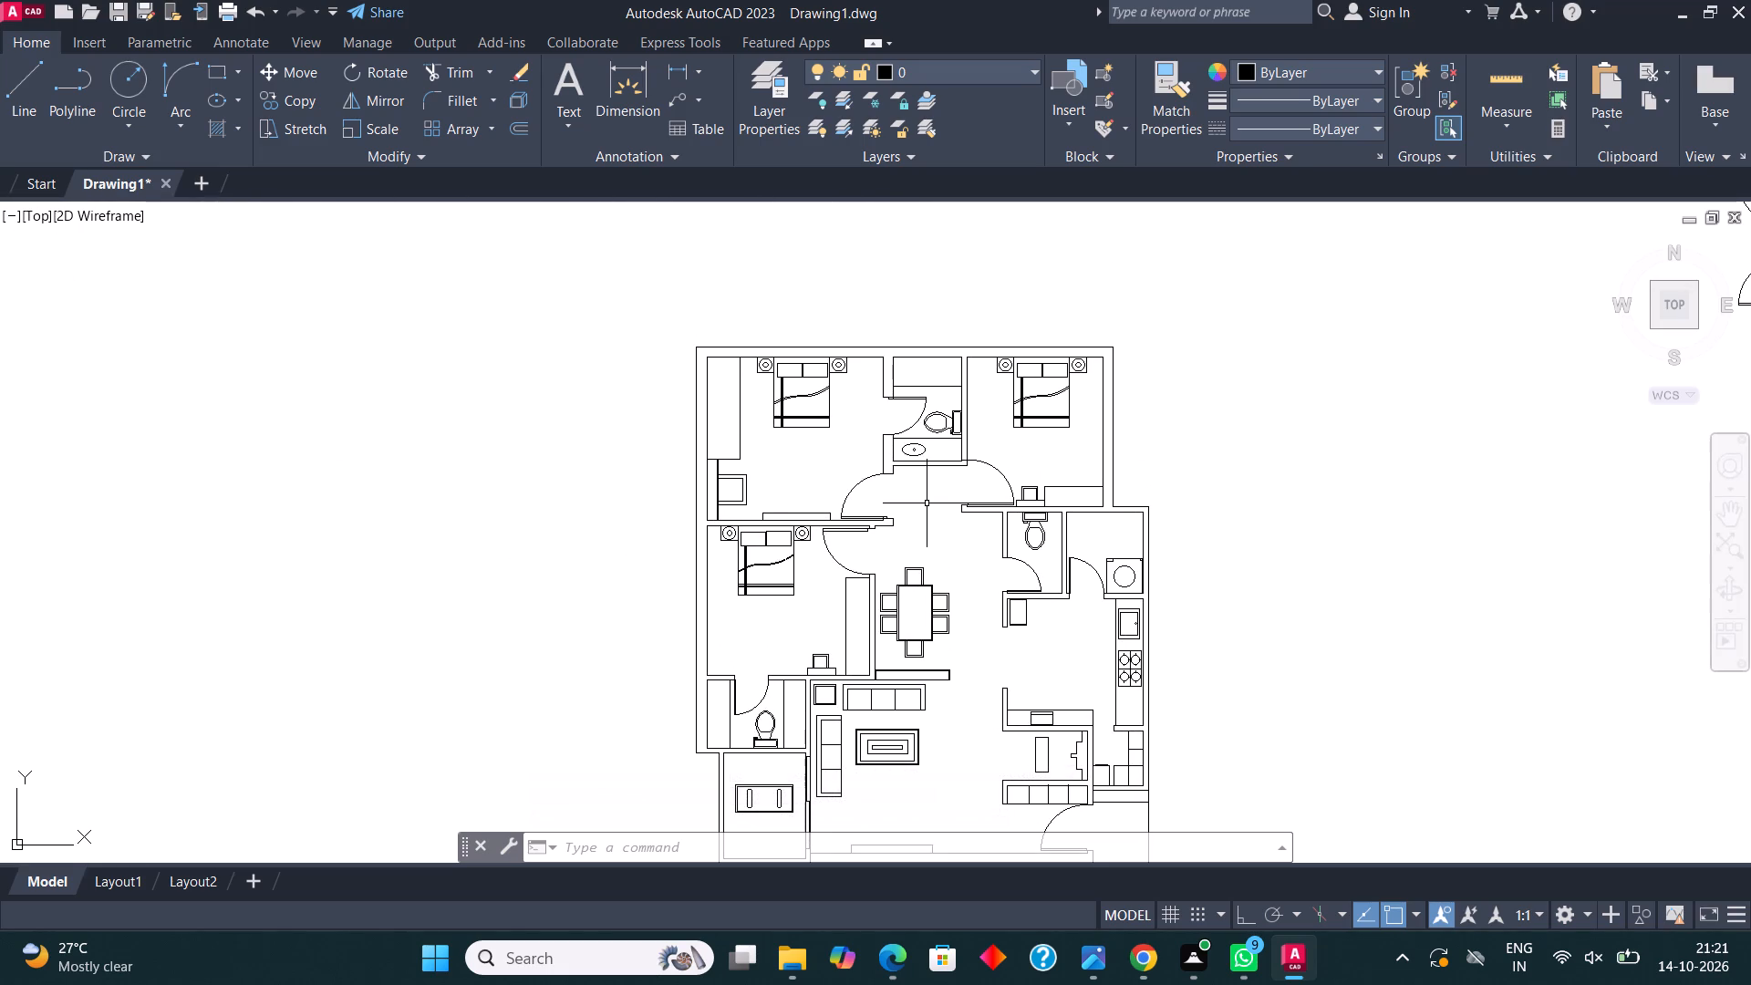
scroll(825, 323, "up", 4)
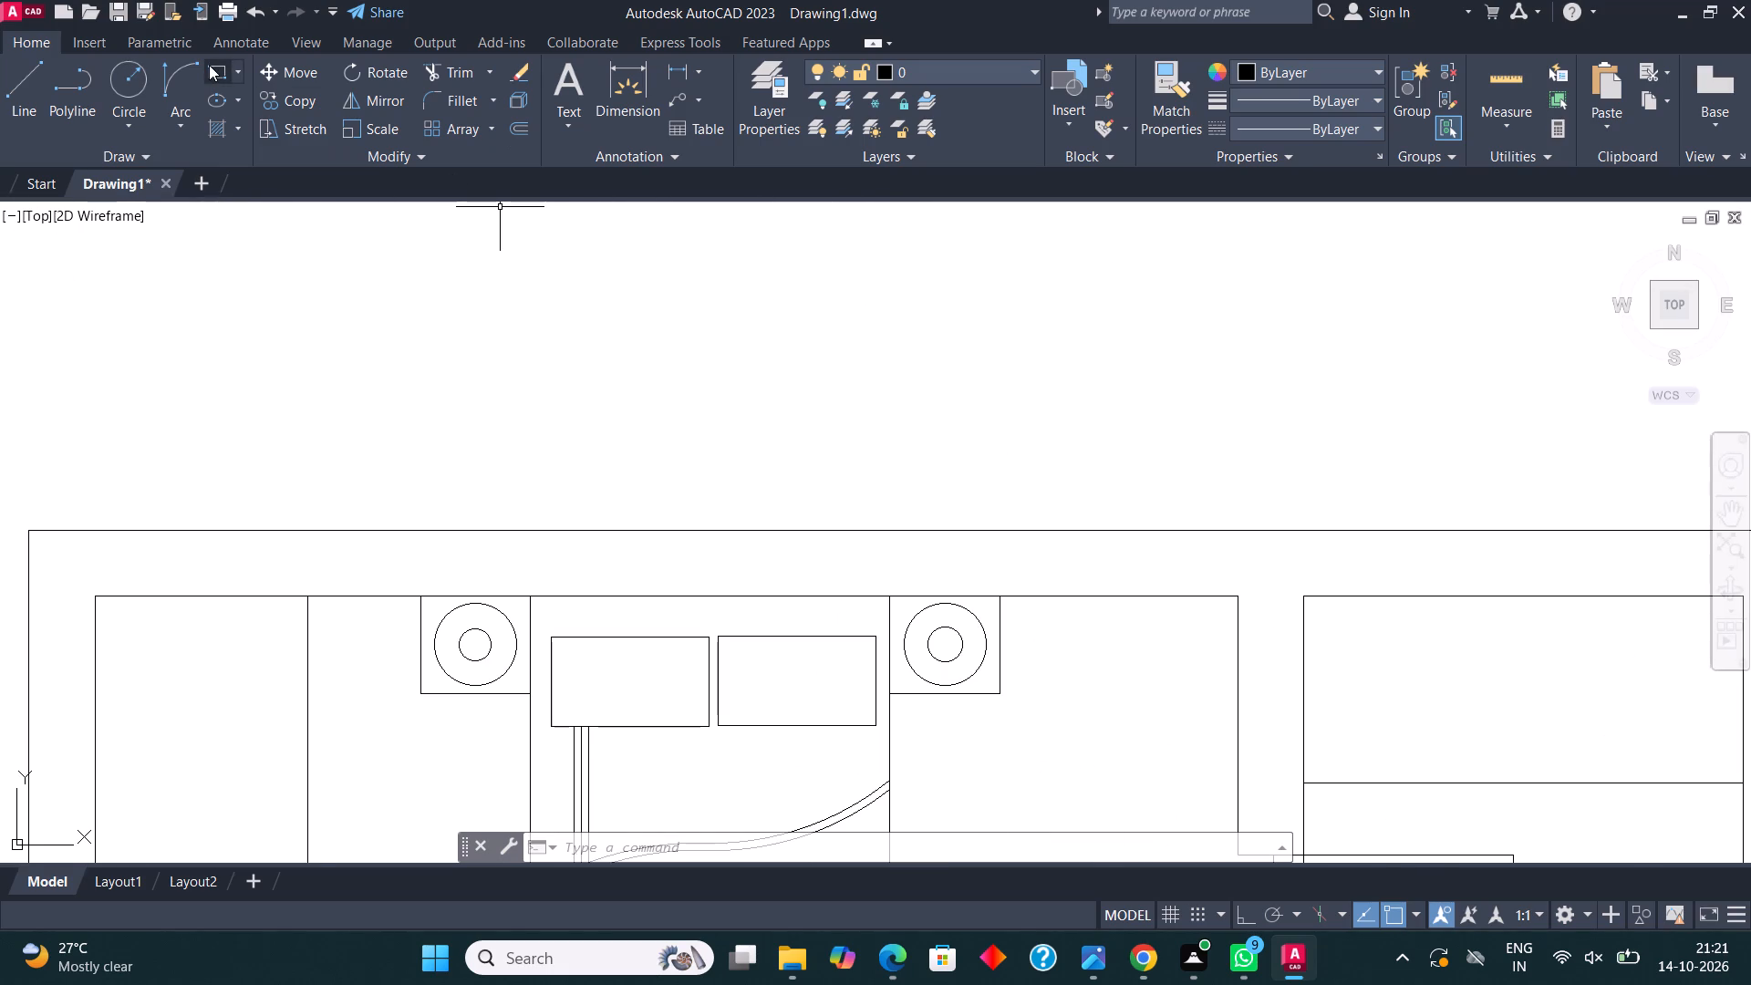
Draw a bed-width rectangular window in the top wall behind the upper left bedroom's bed, with a horizontal line through its middle.
left_click(211, 66)
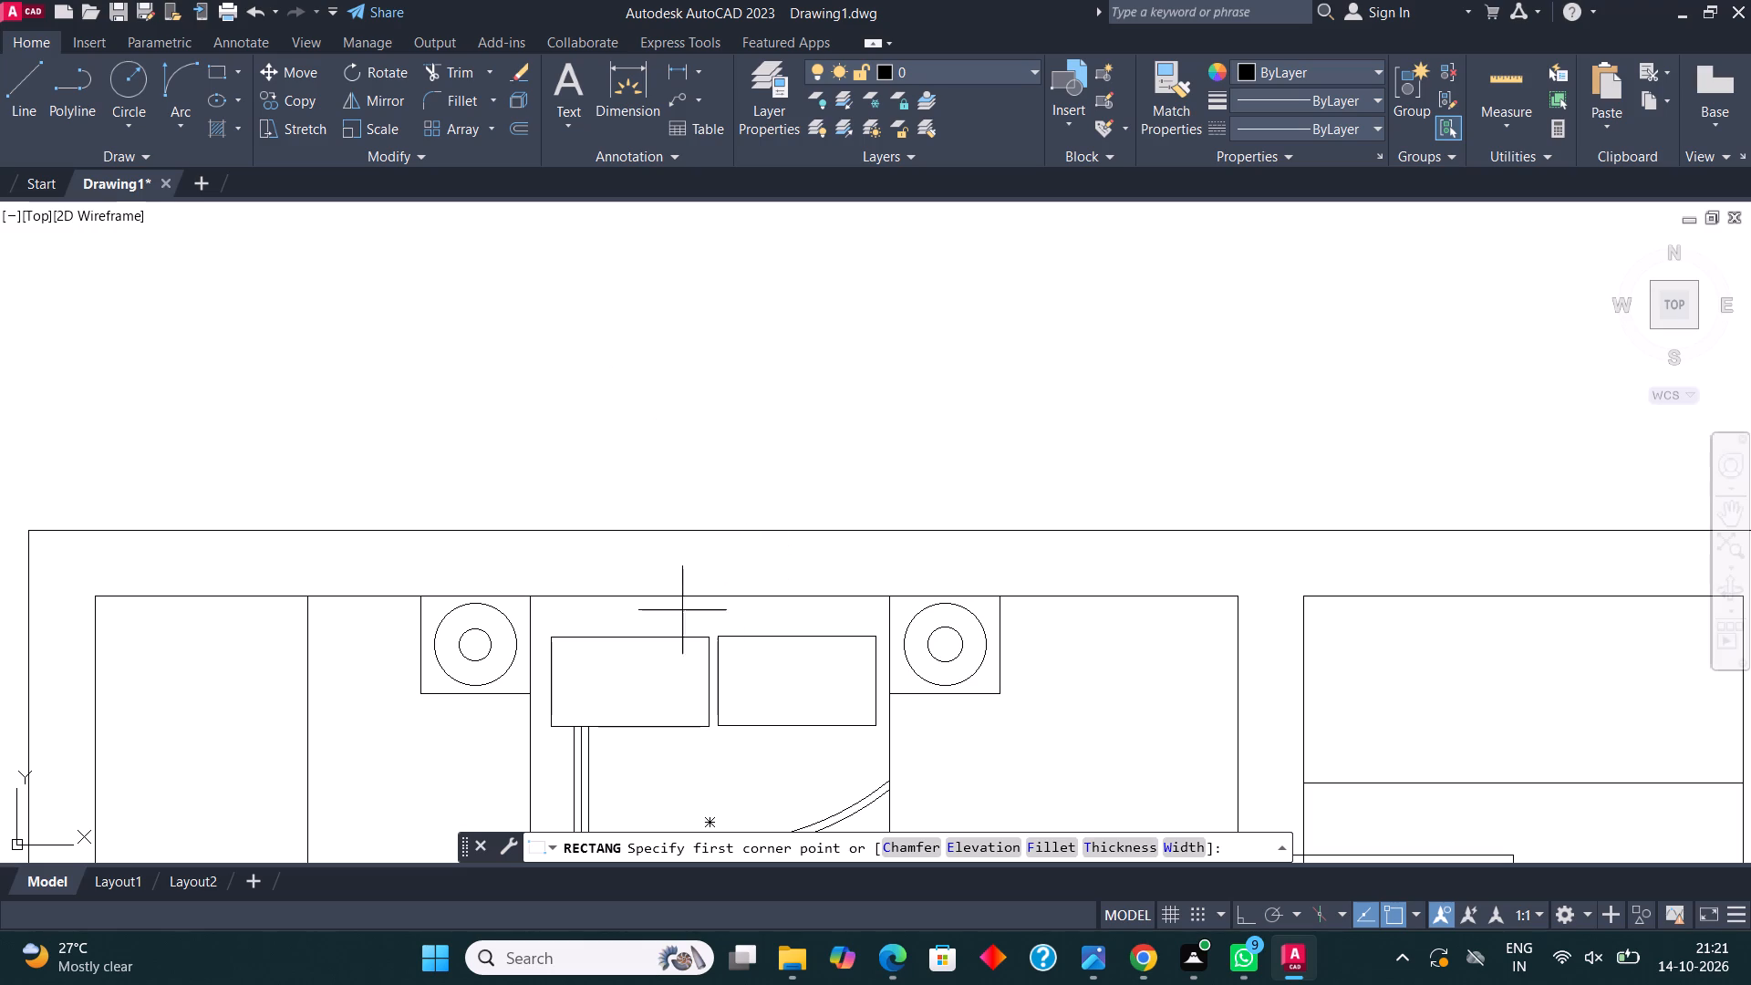
left_click(525, 598)
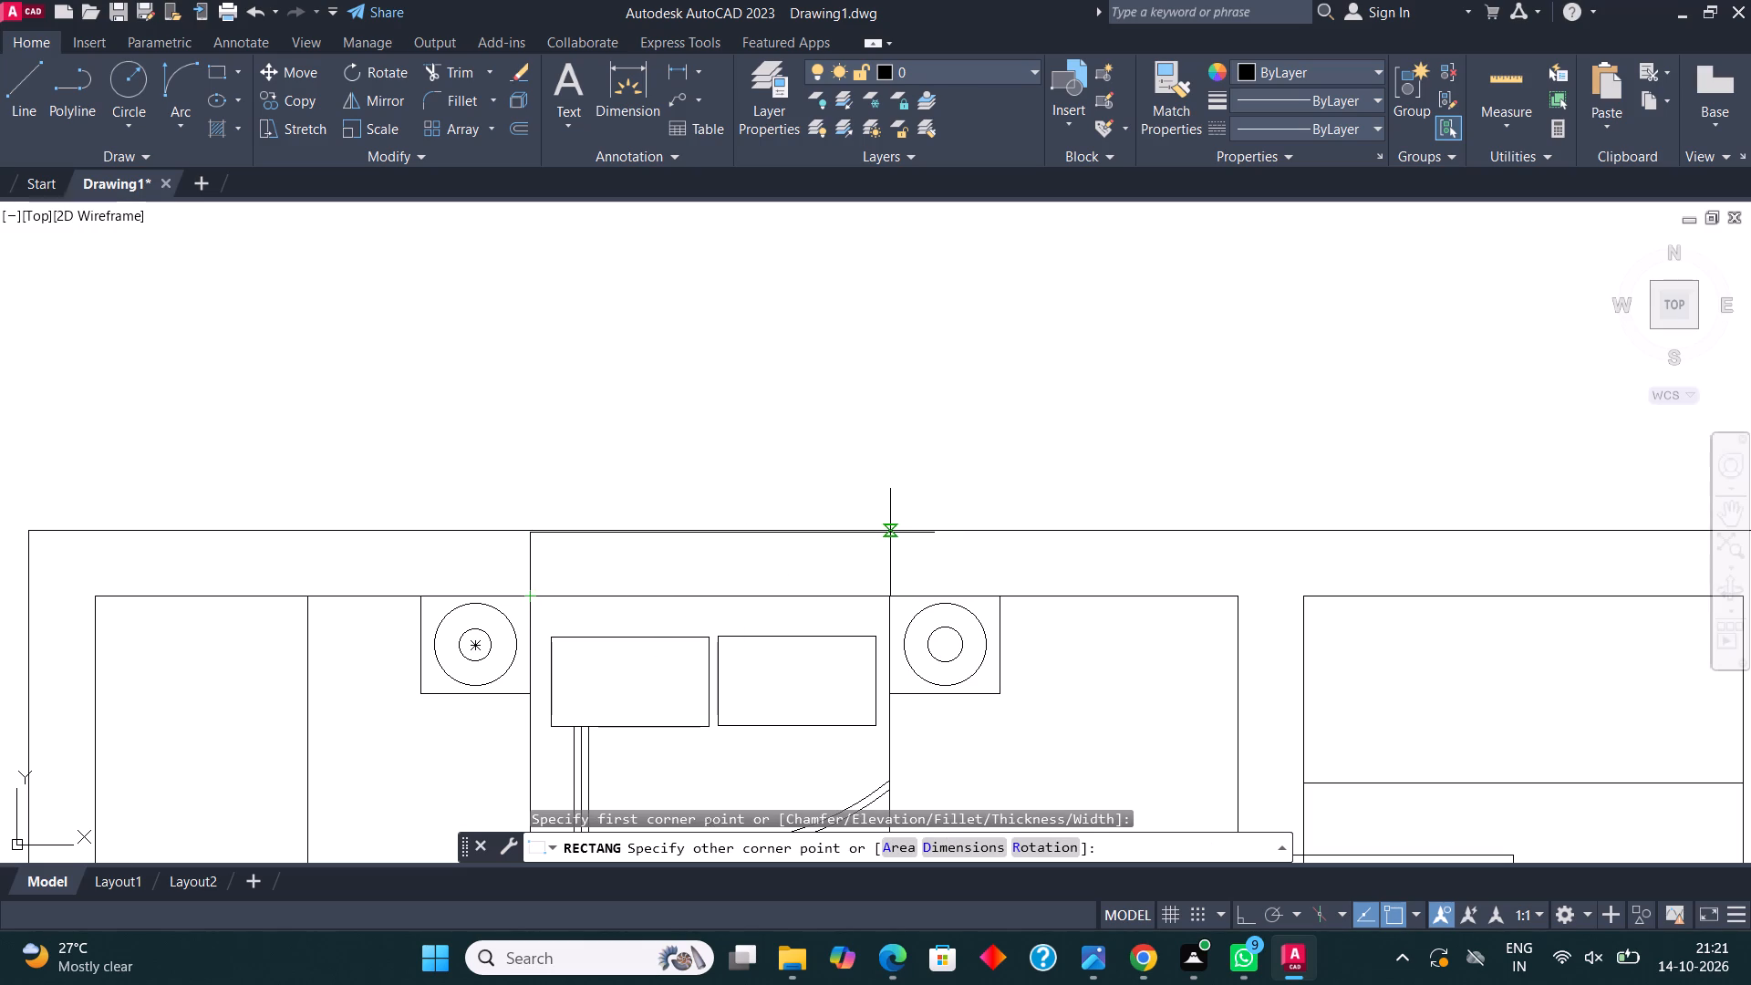
left_click(889, 533)
left_click(27, 81)
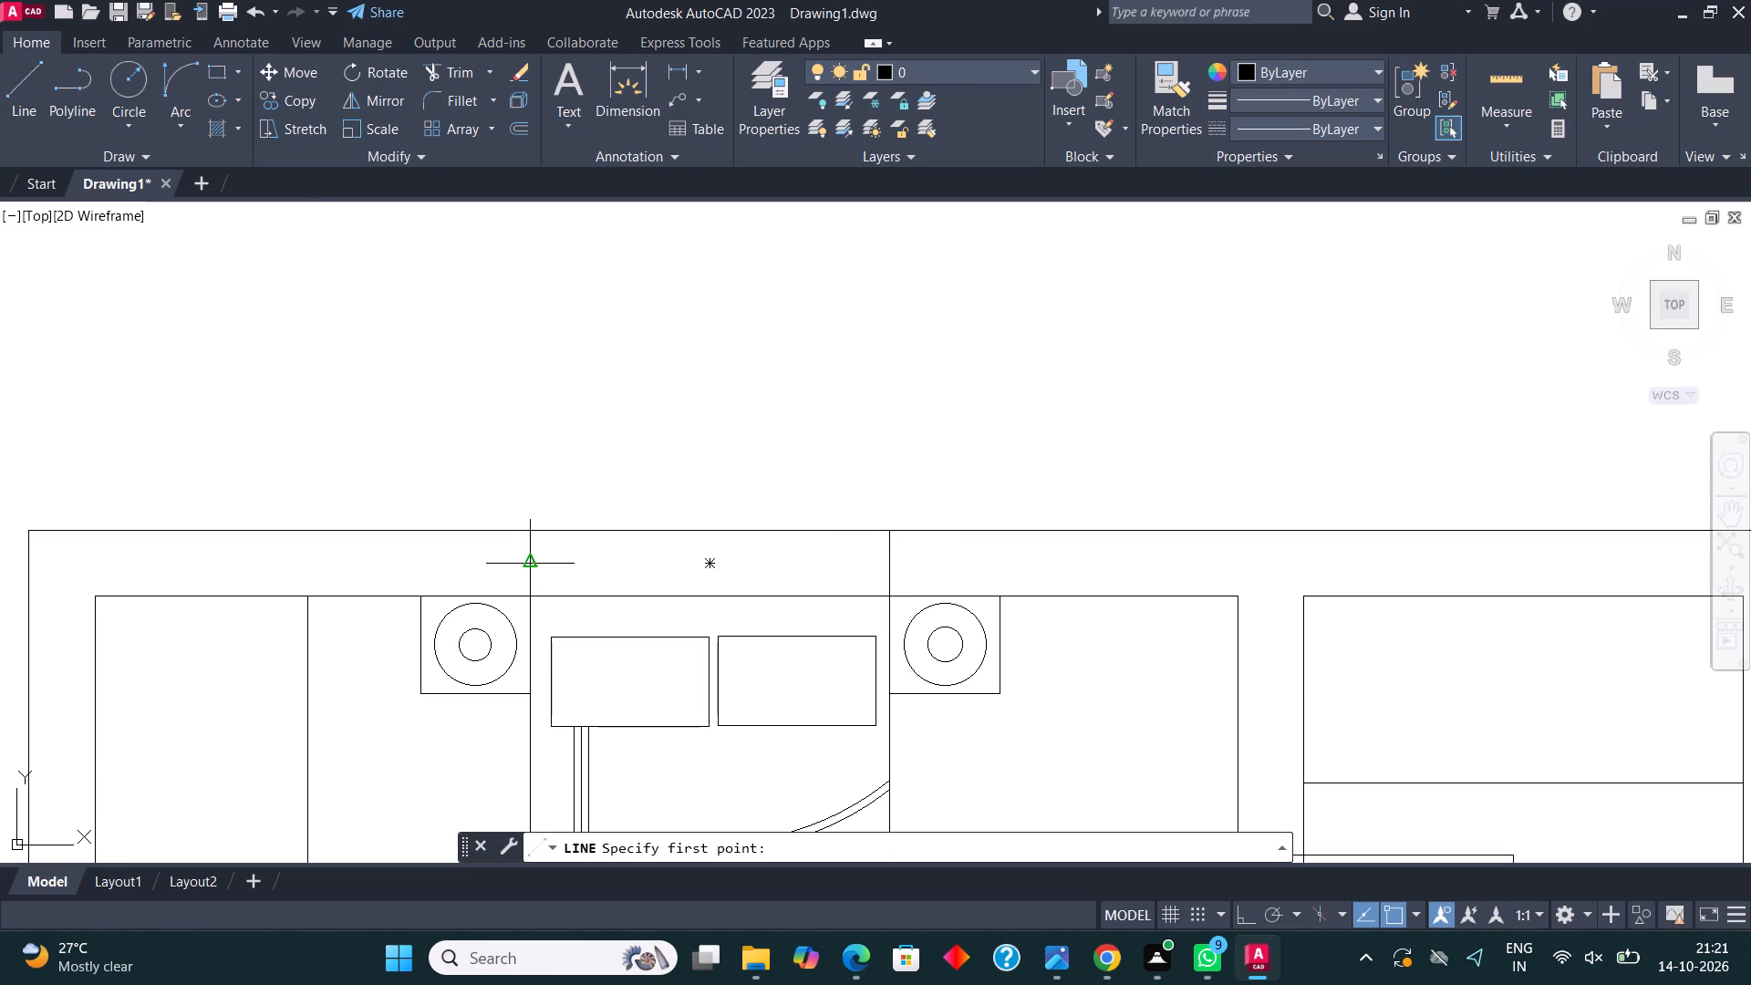
left_click(526, 561)
left_click(891, 563)
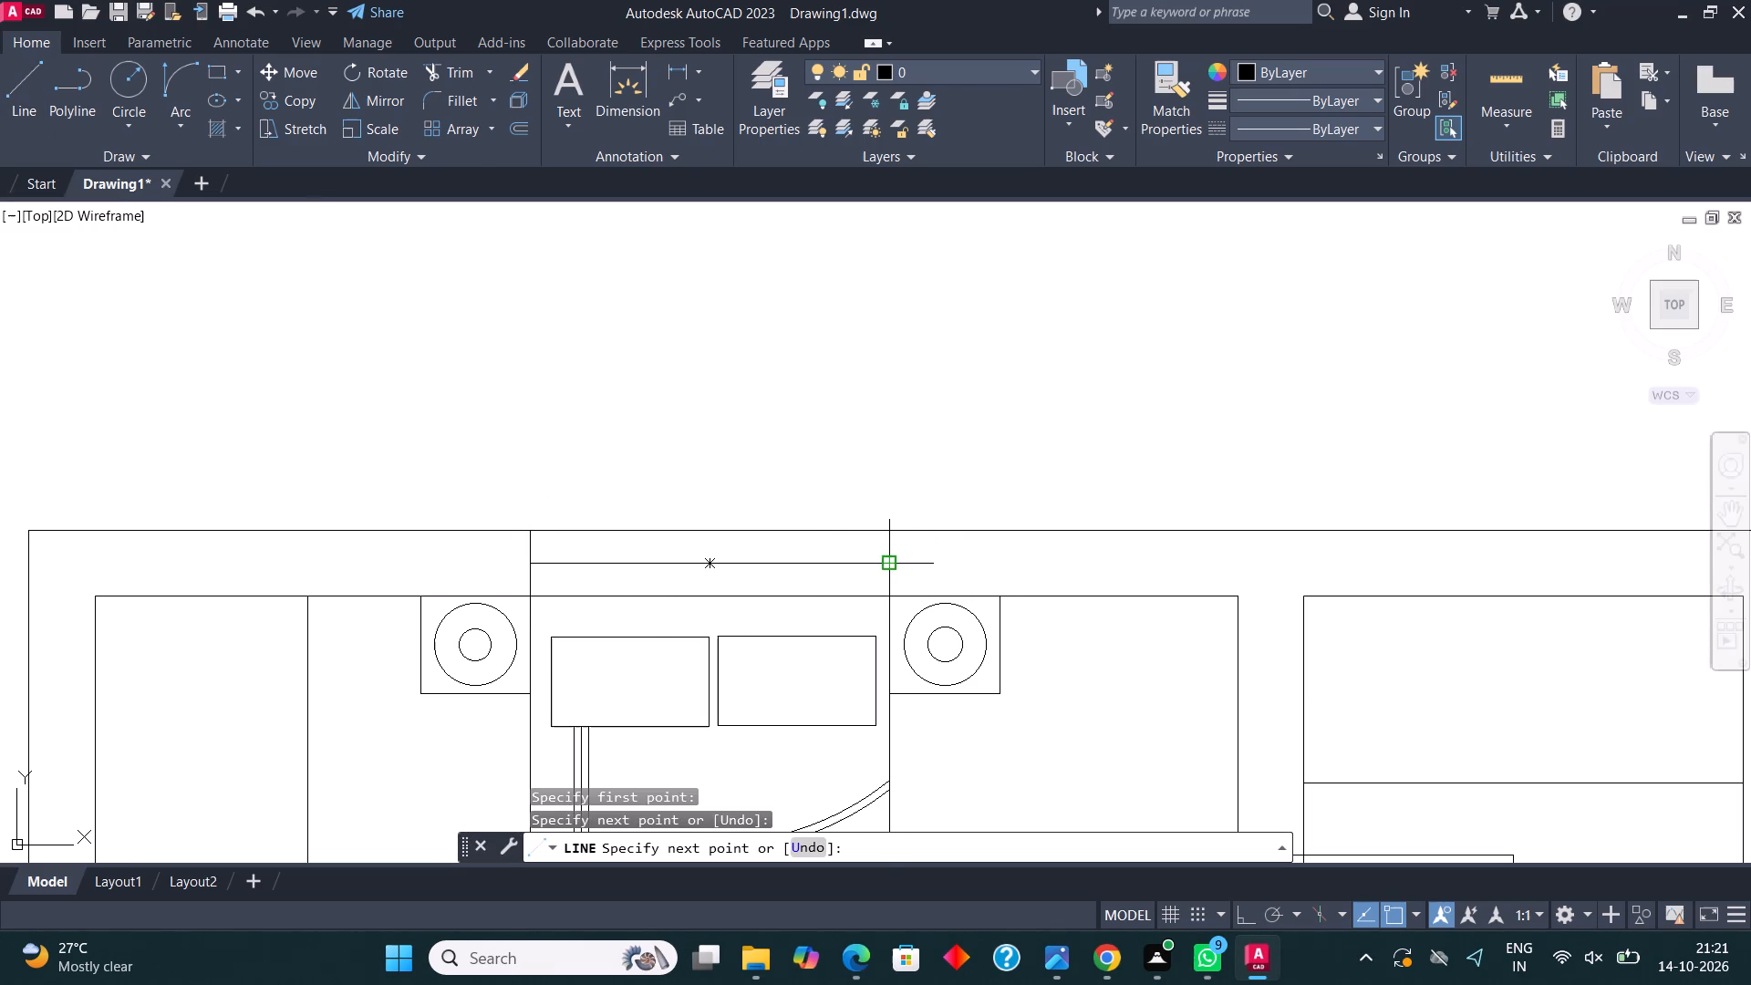
key("Escape")
Copy the window with its centre line into the top wall behind the upper right bedroom's bed.
left_click(517, 610)
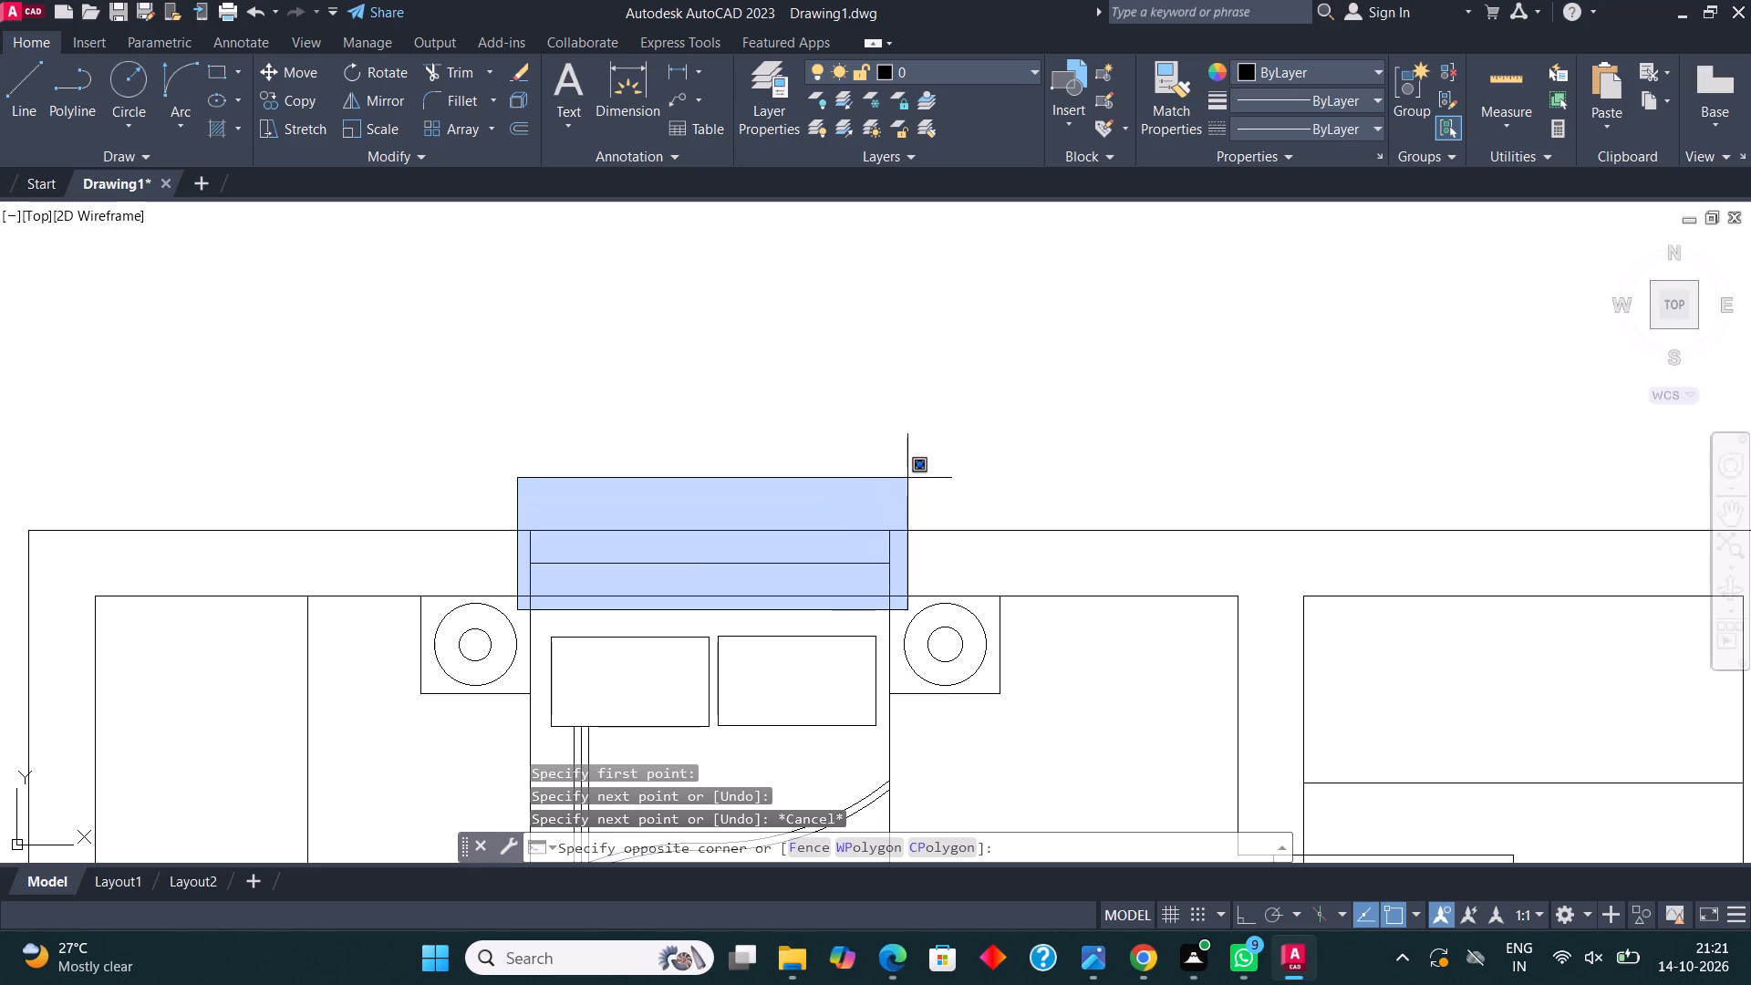
left_click(907, 478)
left_click(303, 97)
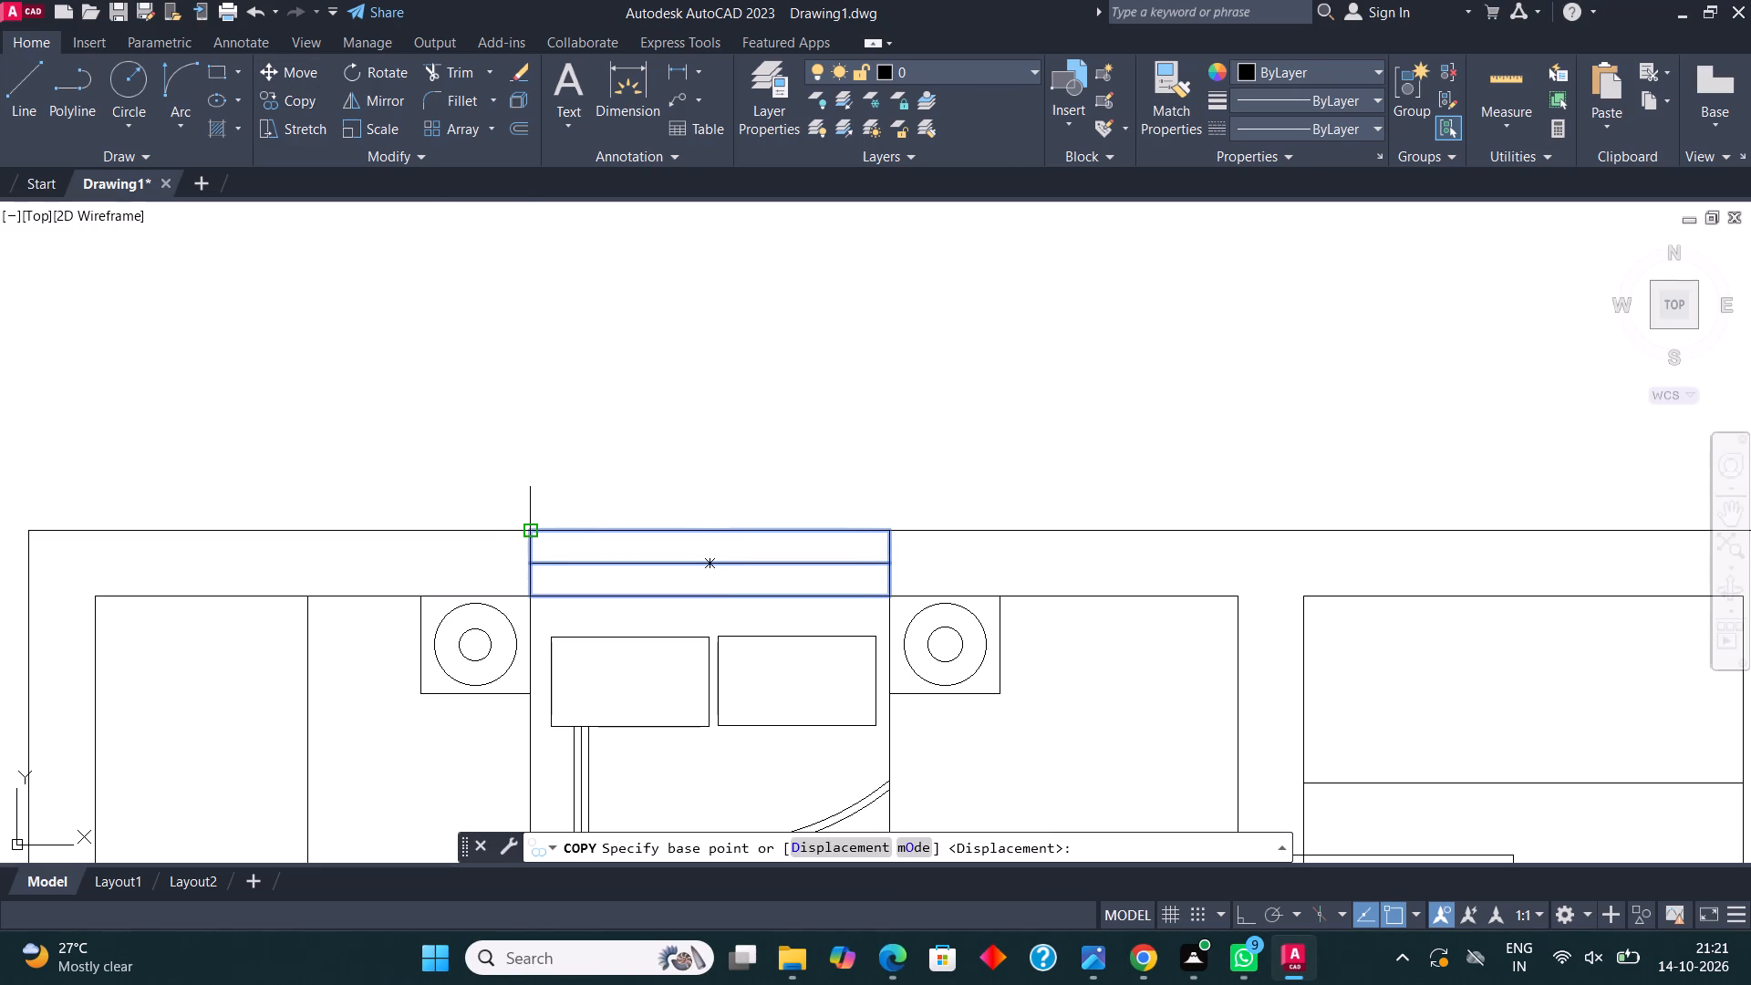
left_click(528, 525)
scroll(528, 525, "down", 2)
scroll(1121, 534, "up", 2)
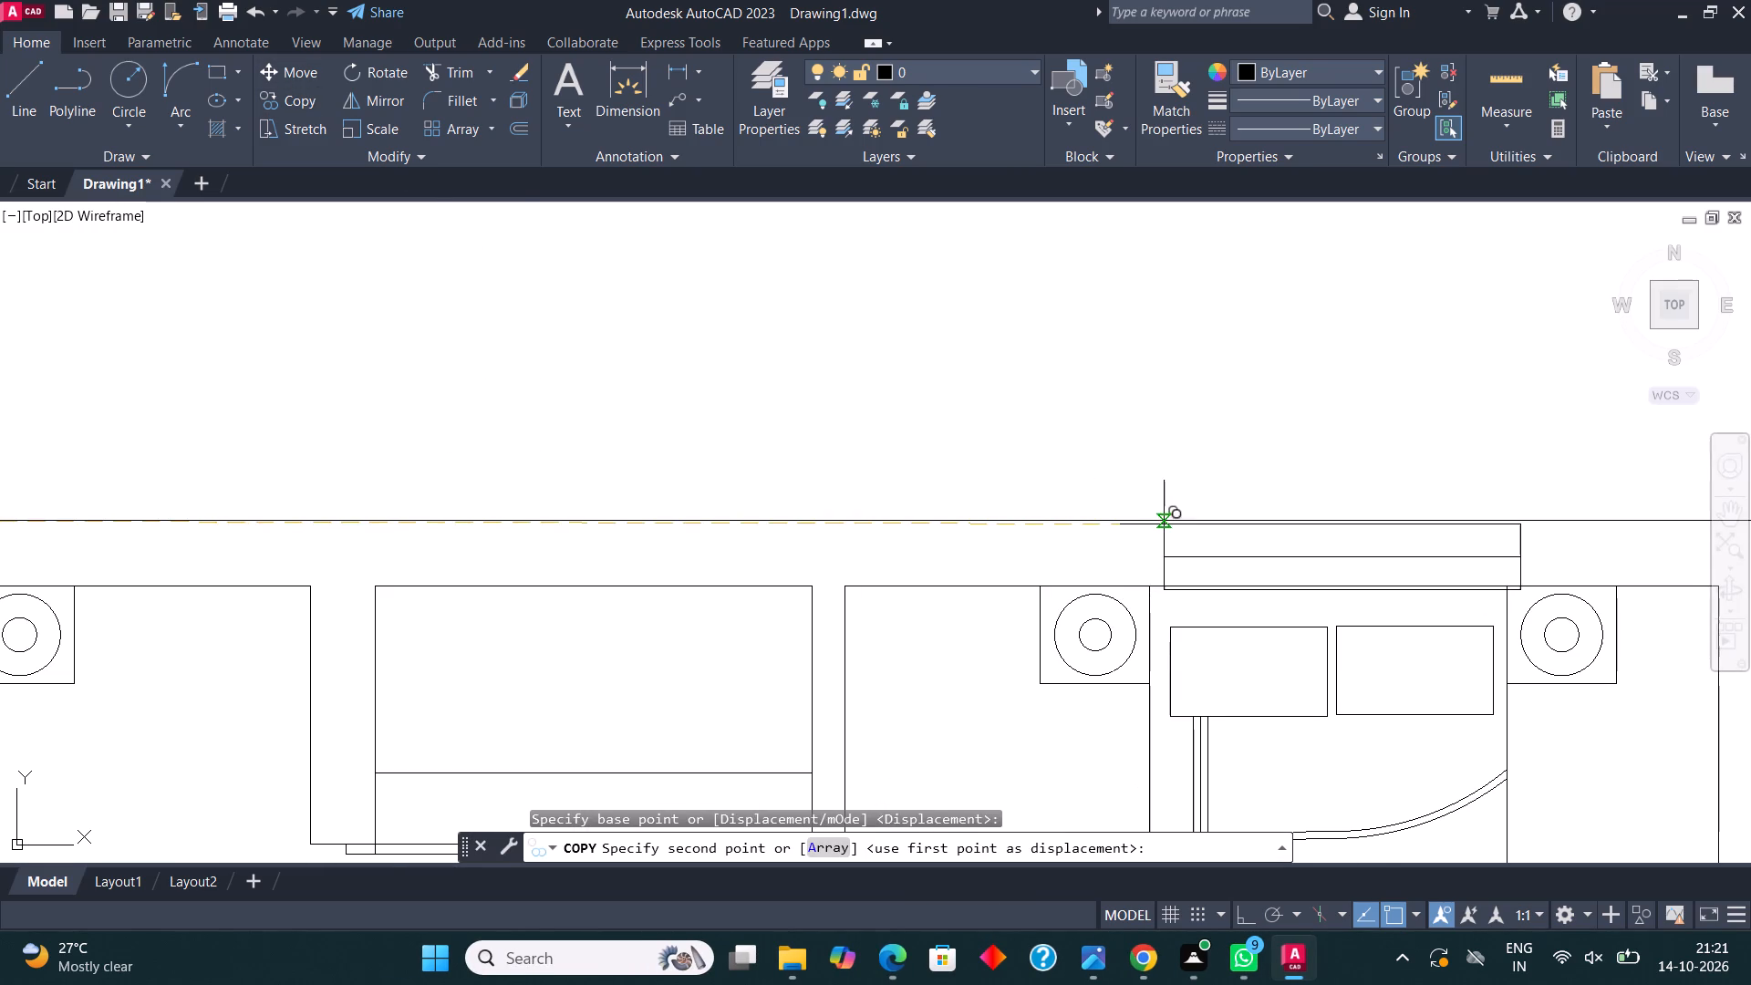
left_click(1166, 524)
Place another copy of the window in the living room's bottom wall, close to the balcony.
scroll(915, 346, "down", 4)
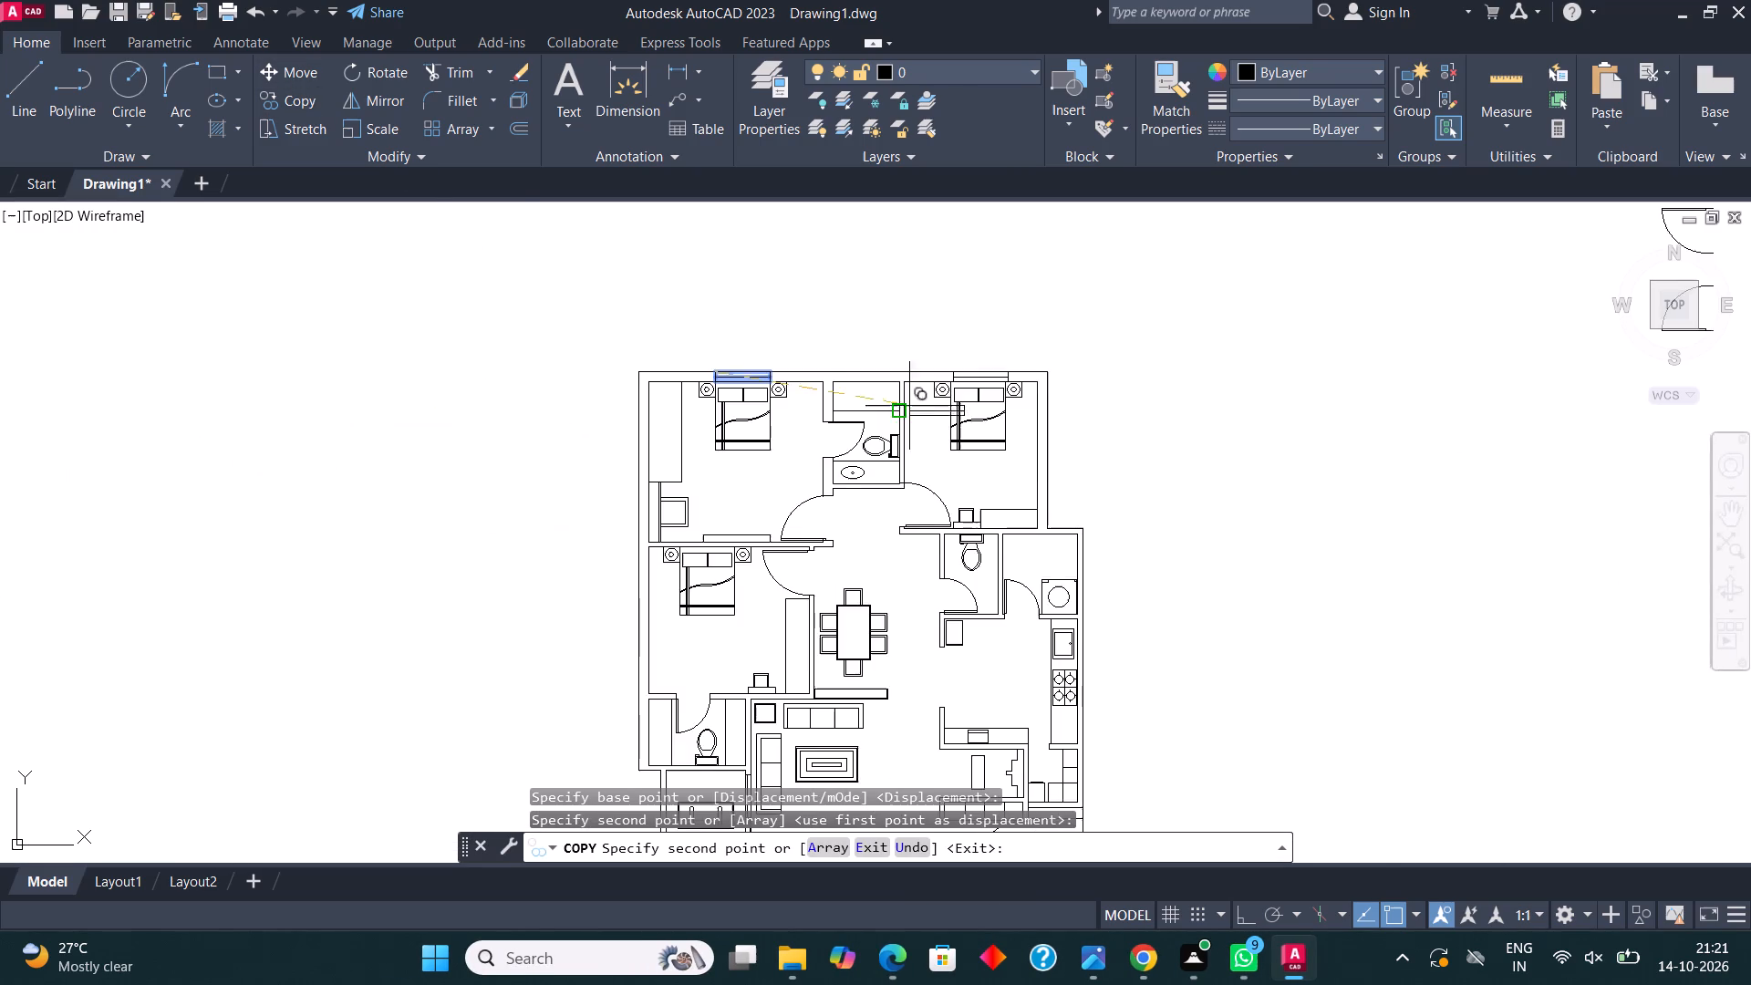
middle_click_drag(888, 509, 928, 299)
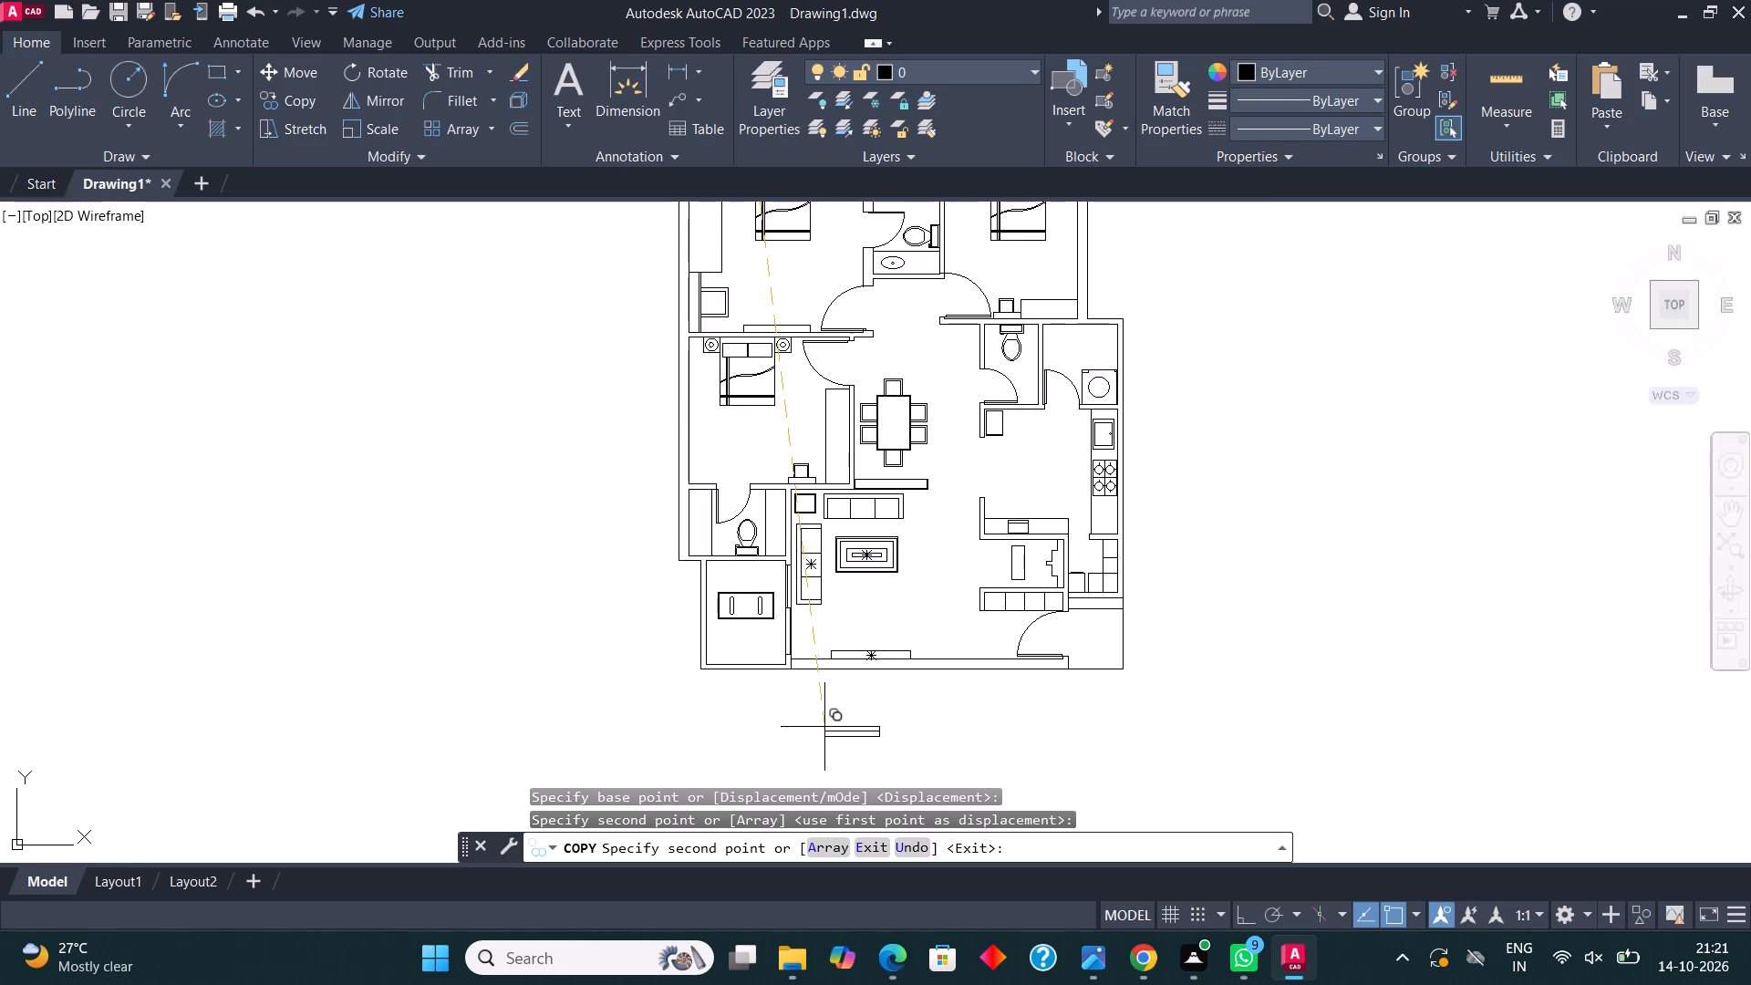
scroll(824, 727, "up", 4)
left_click(659, 296)
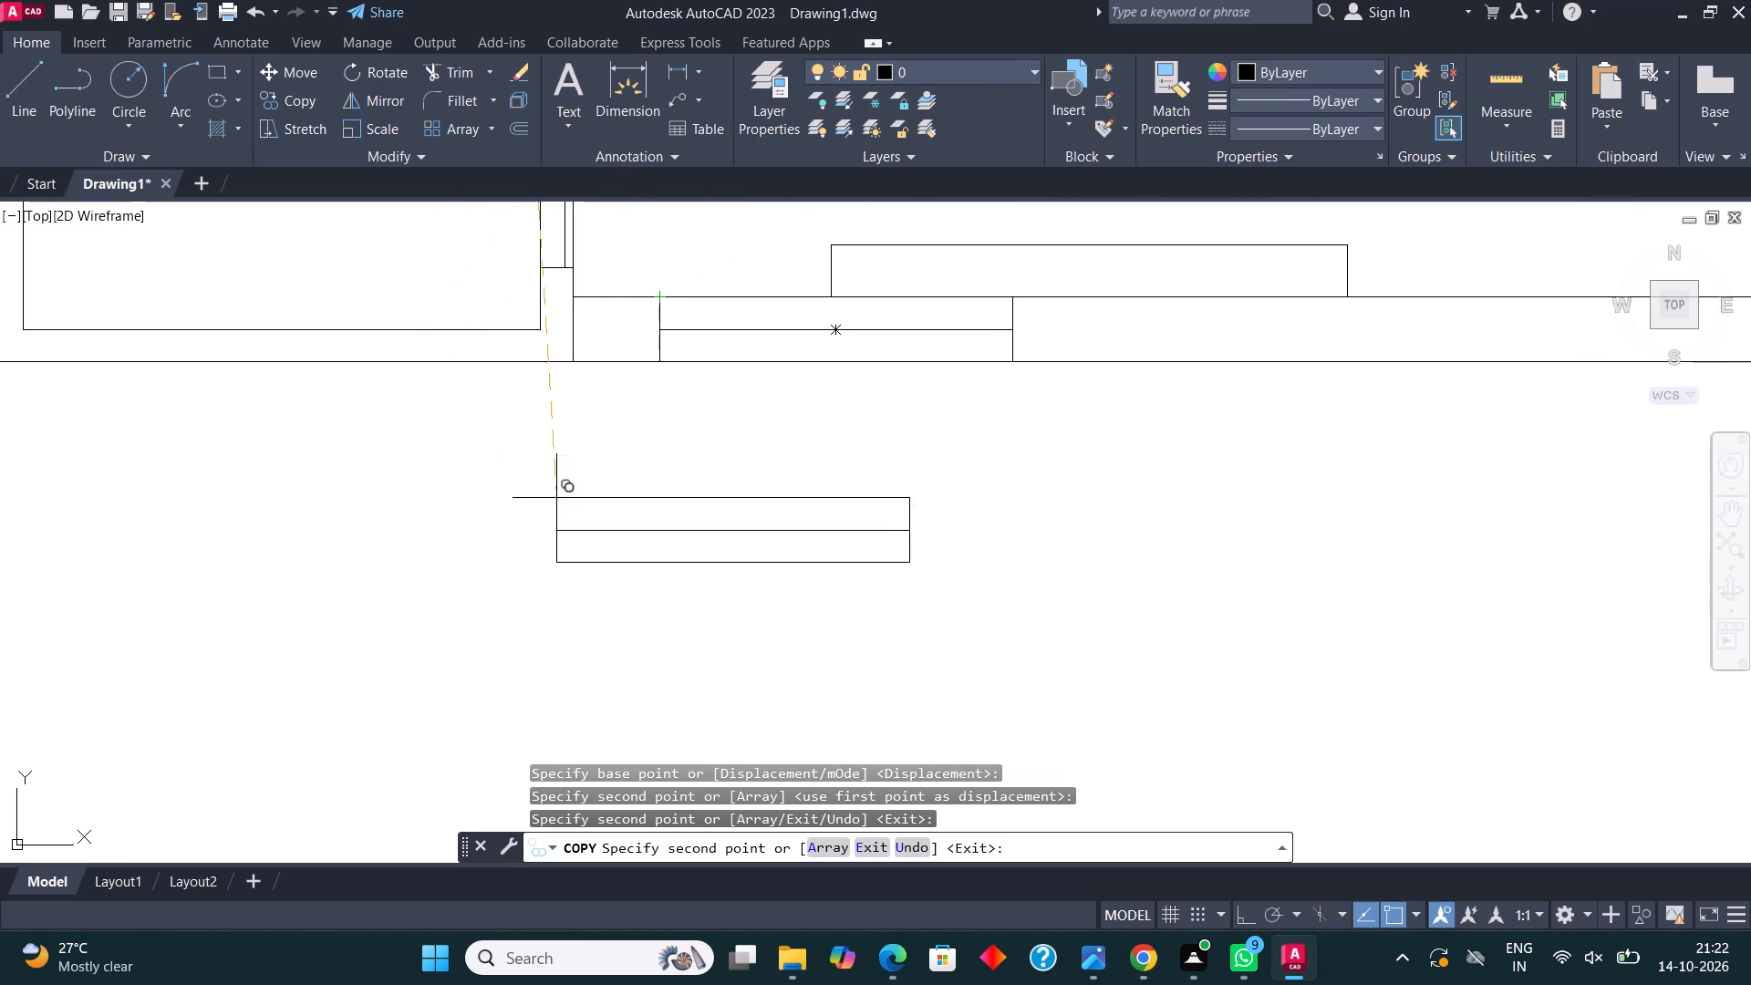
scroll(594, 546, "down", 1)
scroll(803, 491, "down", 3)
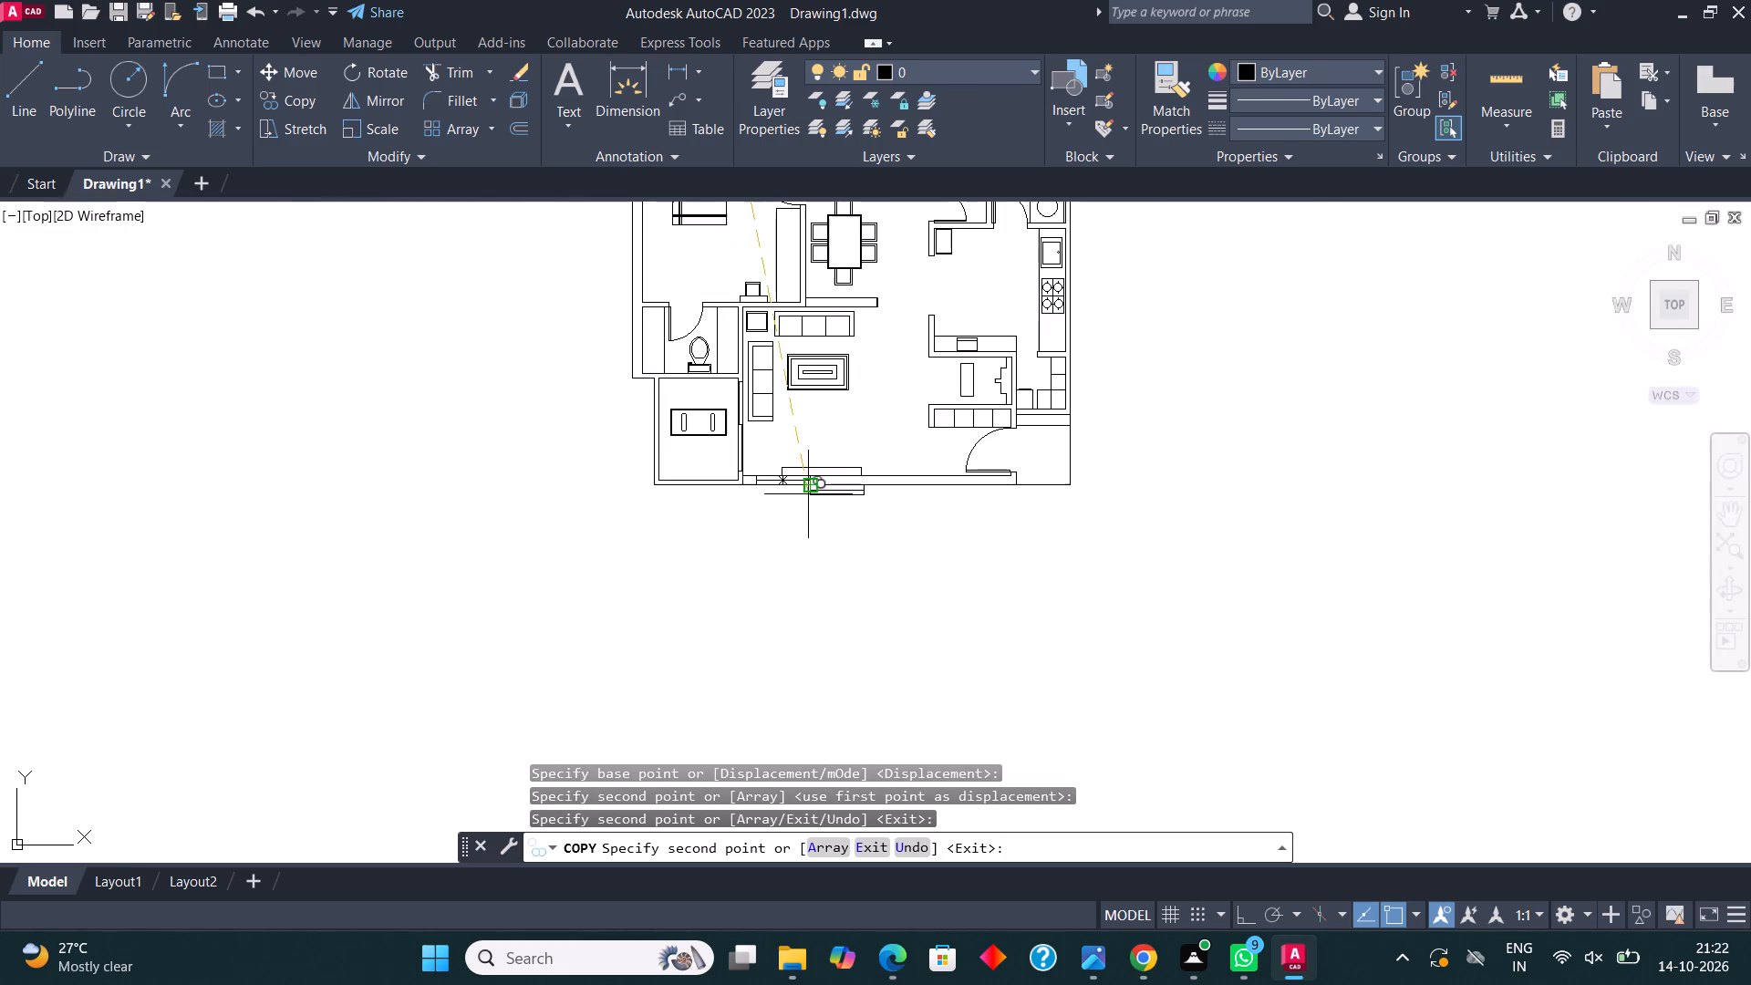
middle_click_drag(877, 503, 907, 680)
scroll(1036, 306, "up", 4)
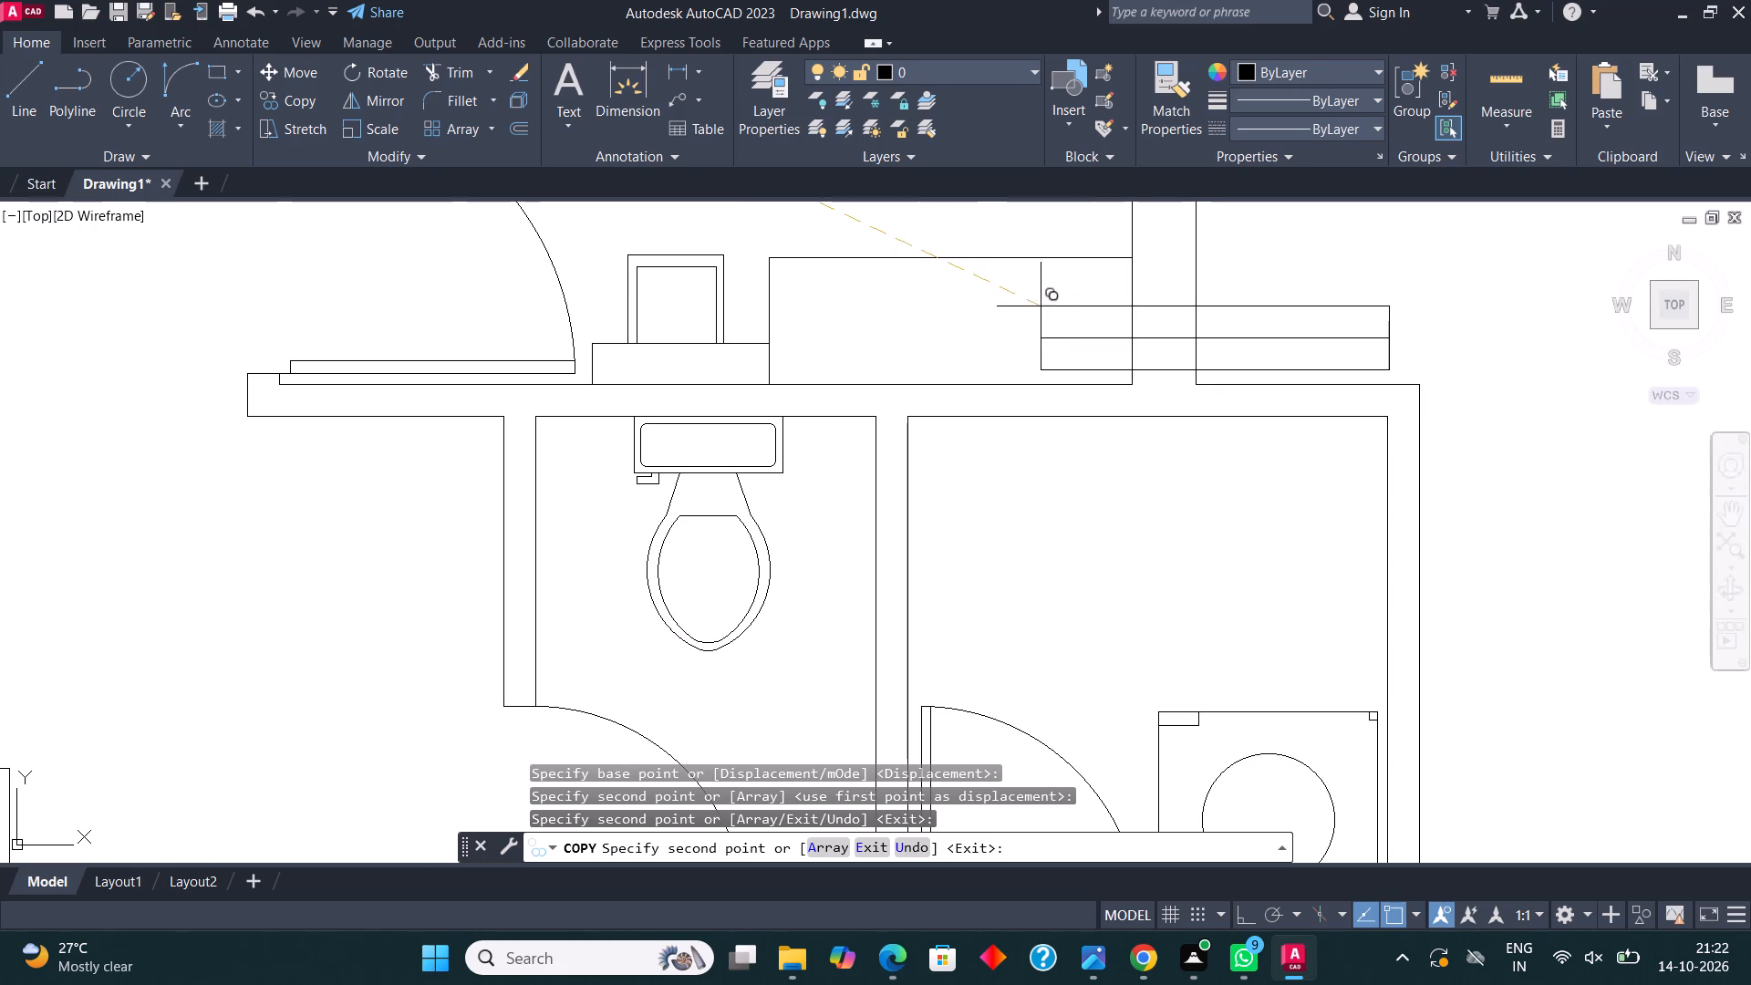
key("Escape")
Move the long thin unit on the living room's bottom wall to the right along the wall, clear of the window.
scroll(1095, 364, "down", 3)
middle_click_drag(1122, 395, 1125, 288)
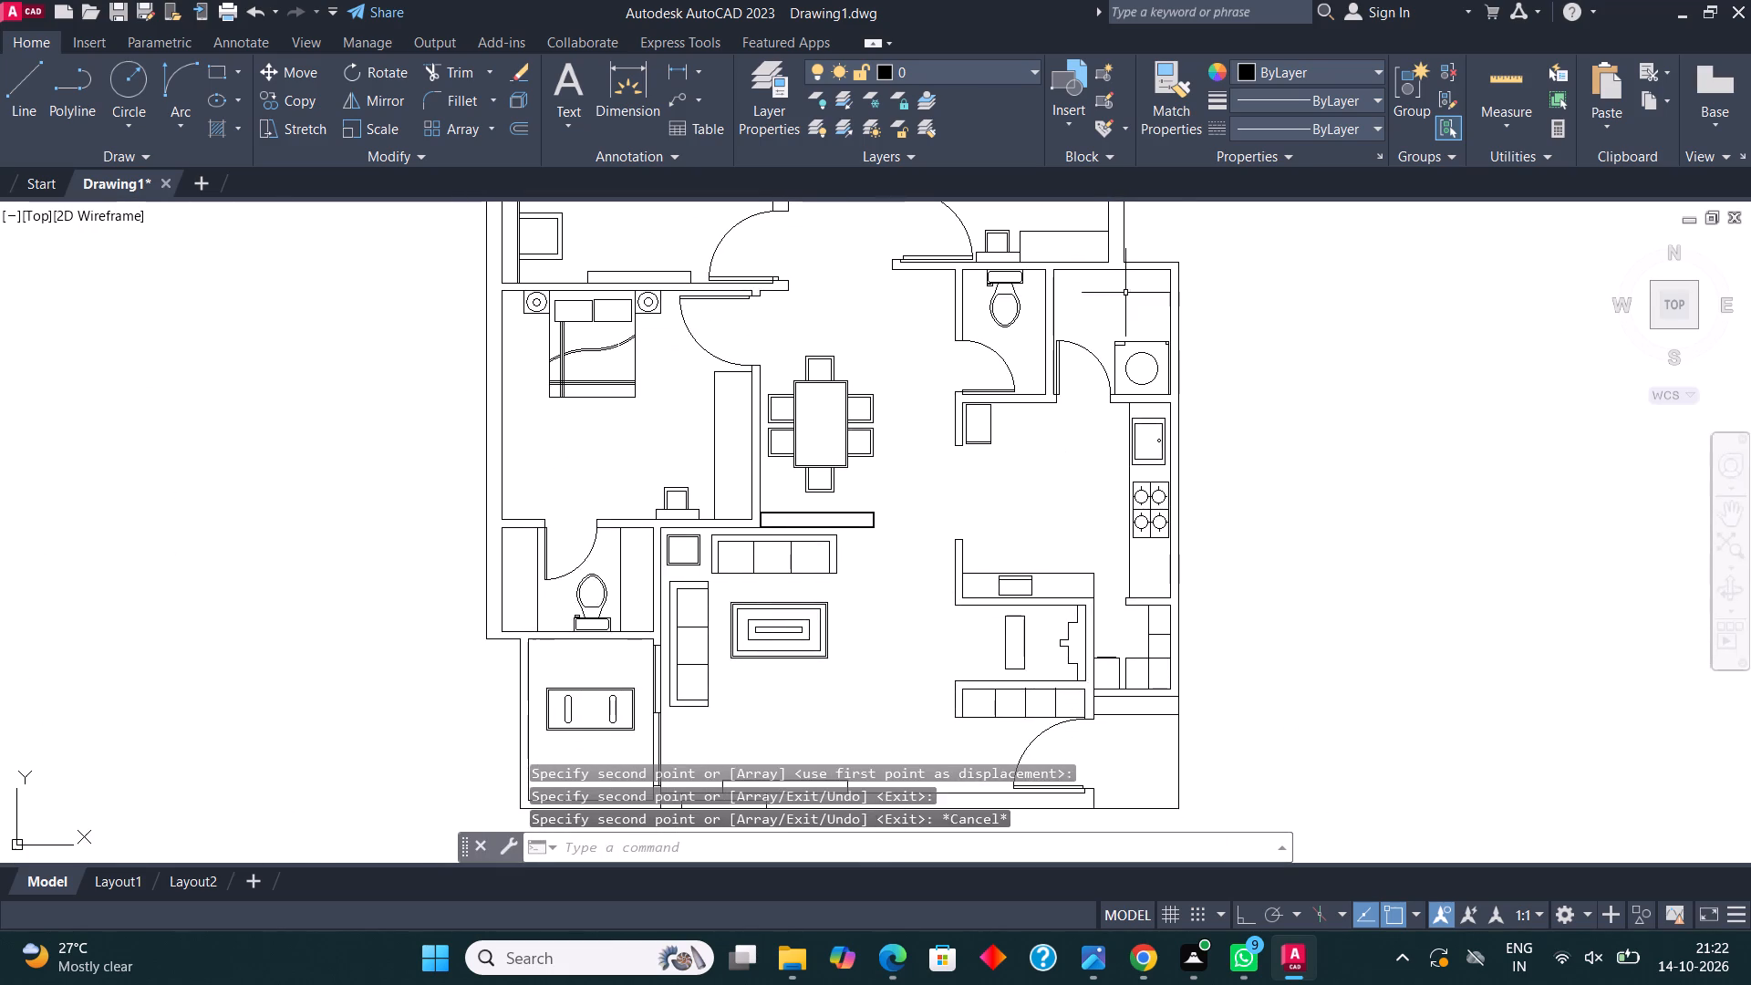
middle_click_drag(1088, 526, 1098, 398)
middle_click_drag(829, 629, 976, 595)
scroll(938, 619, "up", 2)
left_click(938, 619)
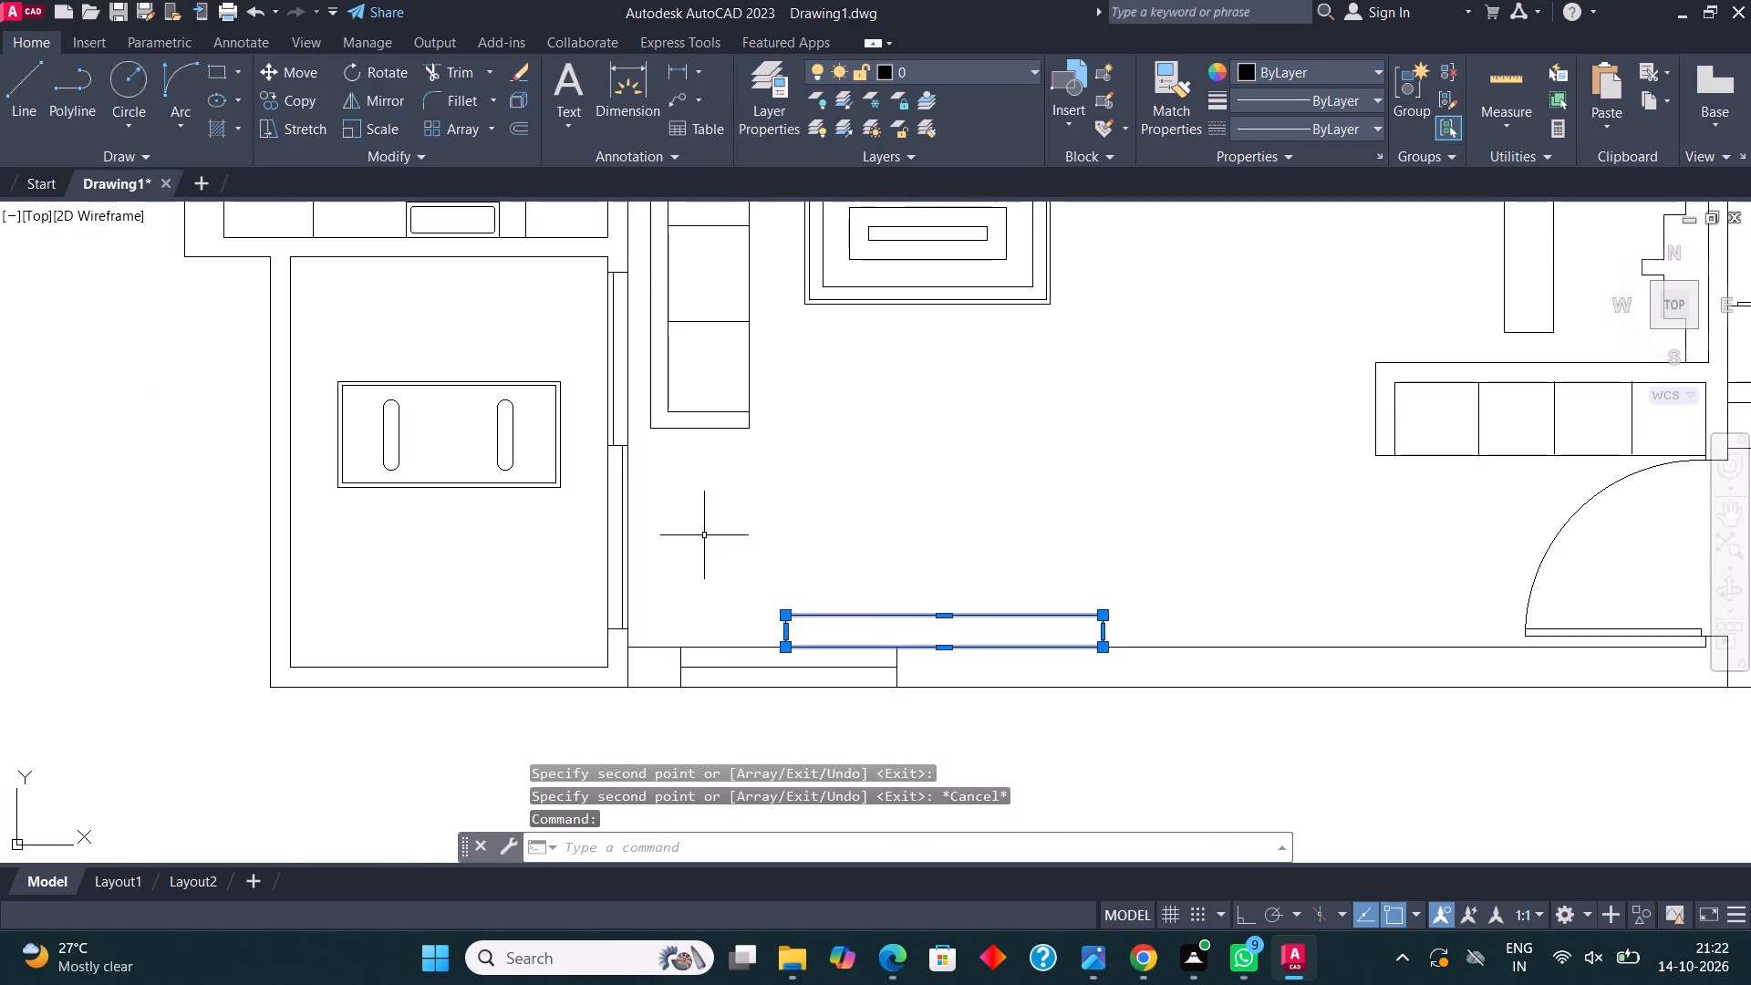
left_click(281, 64)
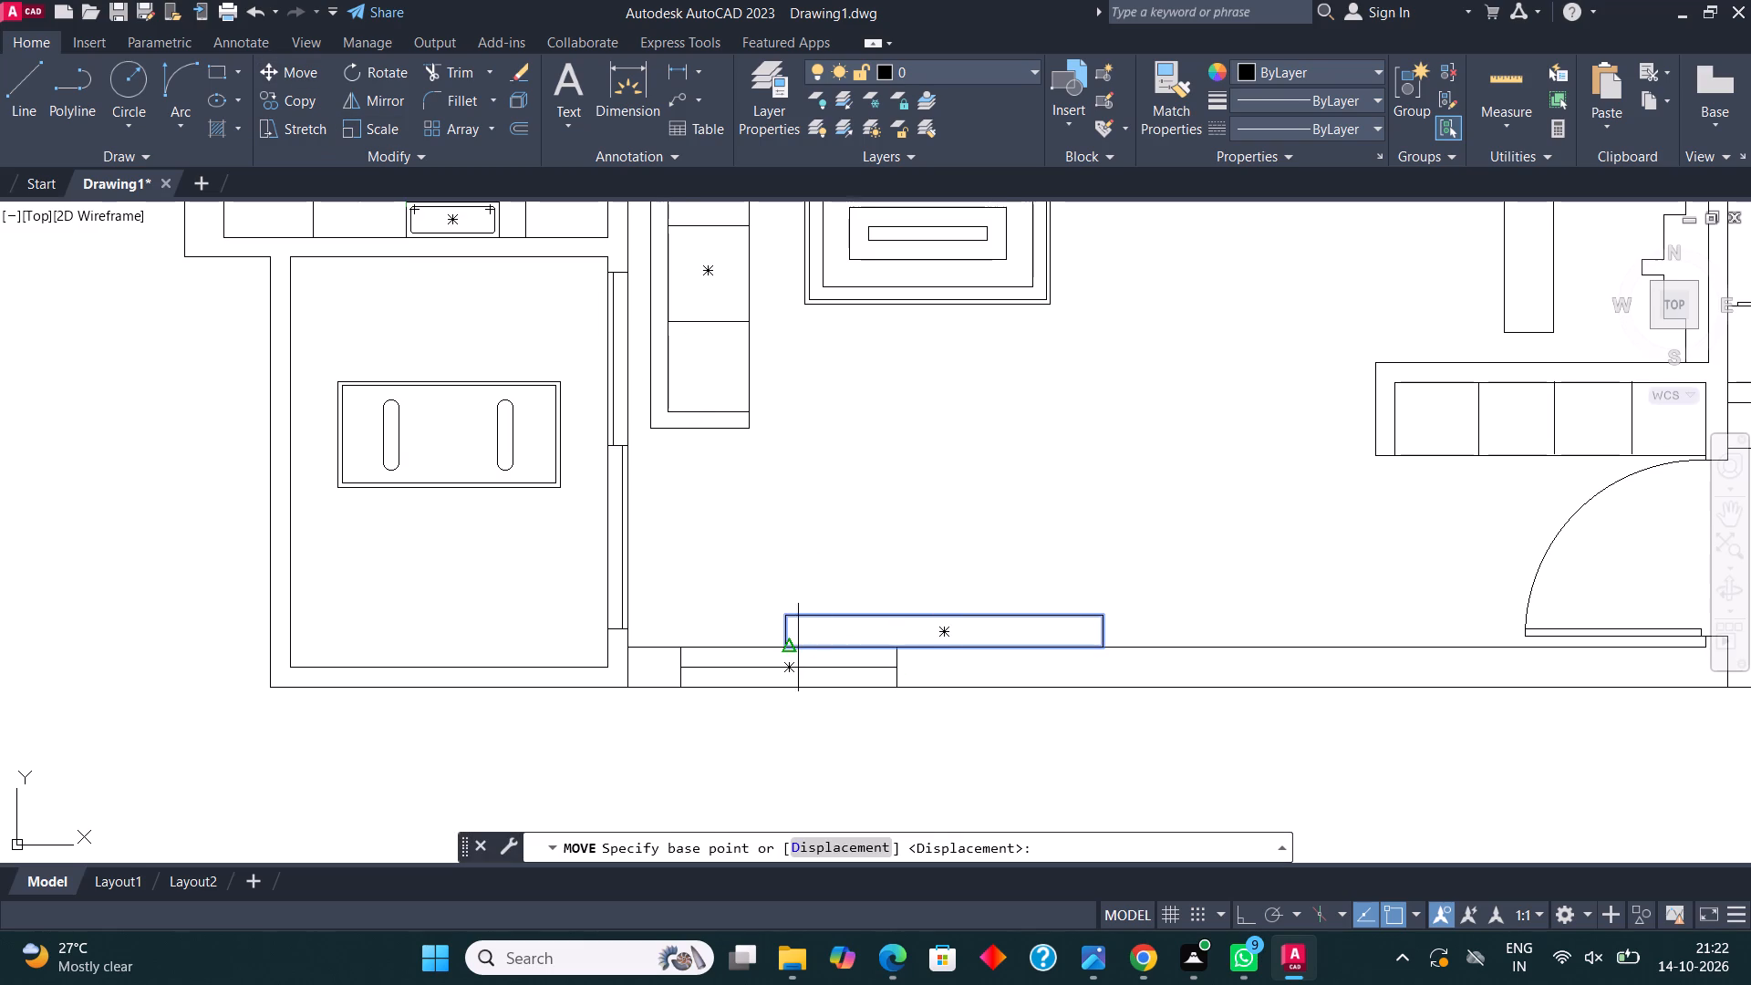
left_click(786, 651)
left_click(929, 649)
key("Escape")
scroll(627, 637, "down", 2)
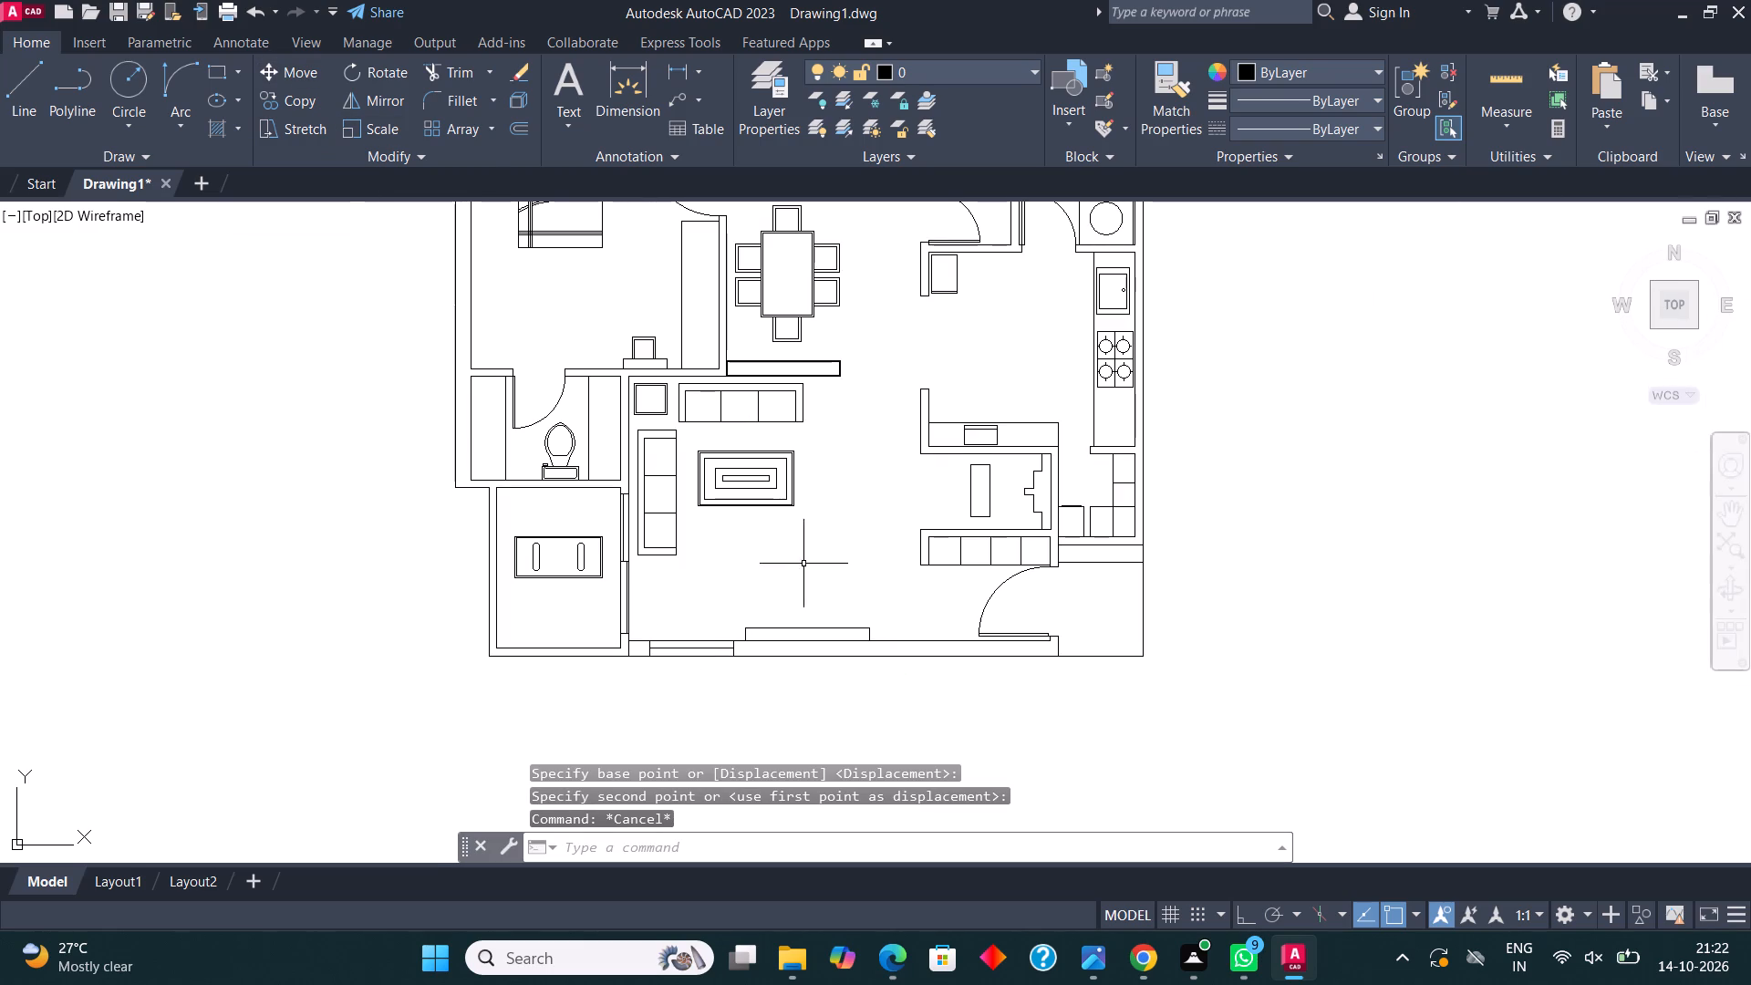
Delete the inner and outer lines of the balcony's left and bottom walls.
middle_click_drag(742, 522, 776, 516)
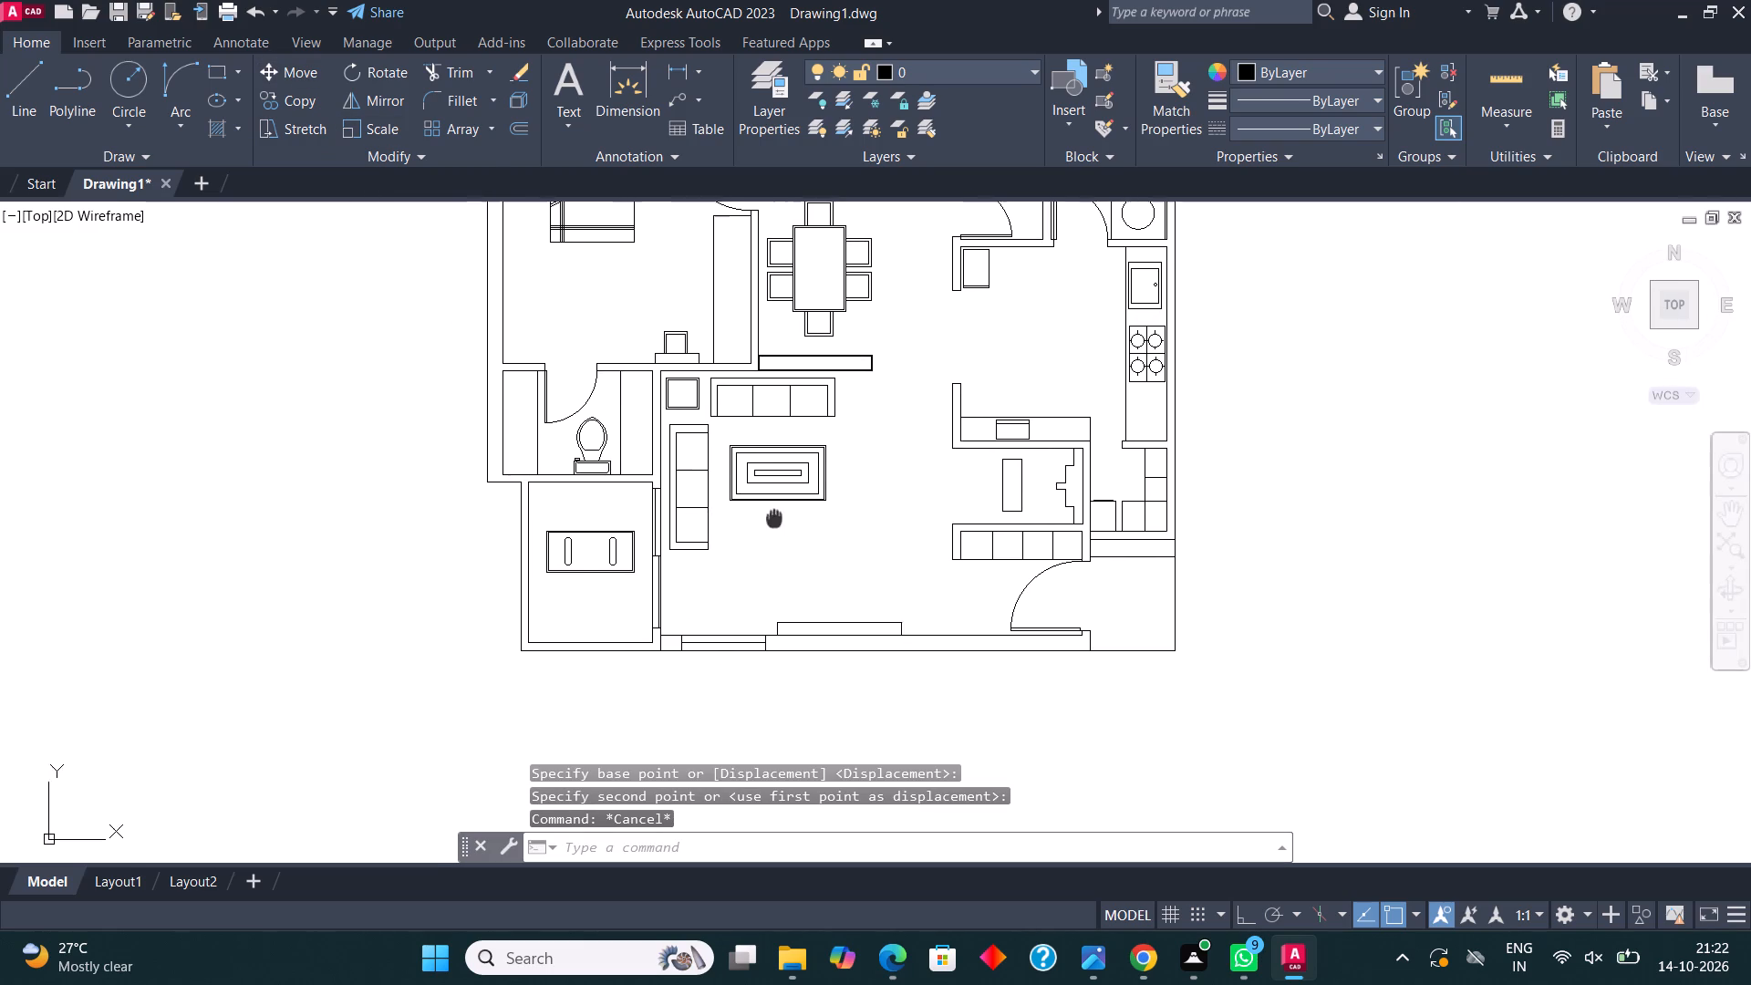
middle_click_drag(776, 516, 886, 494)
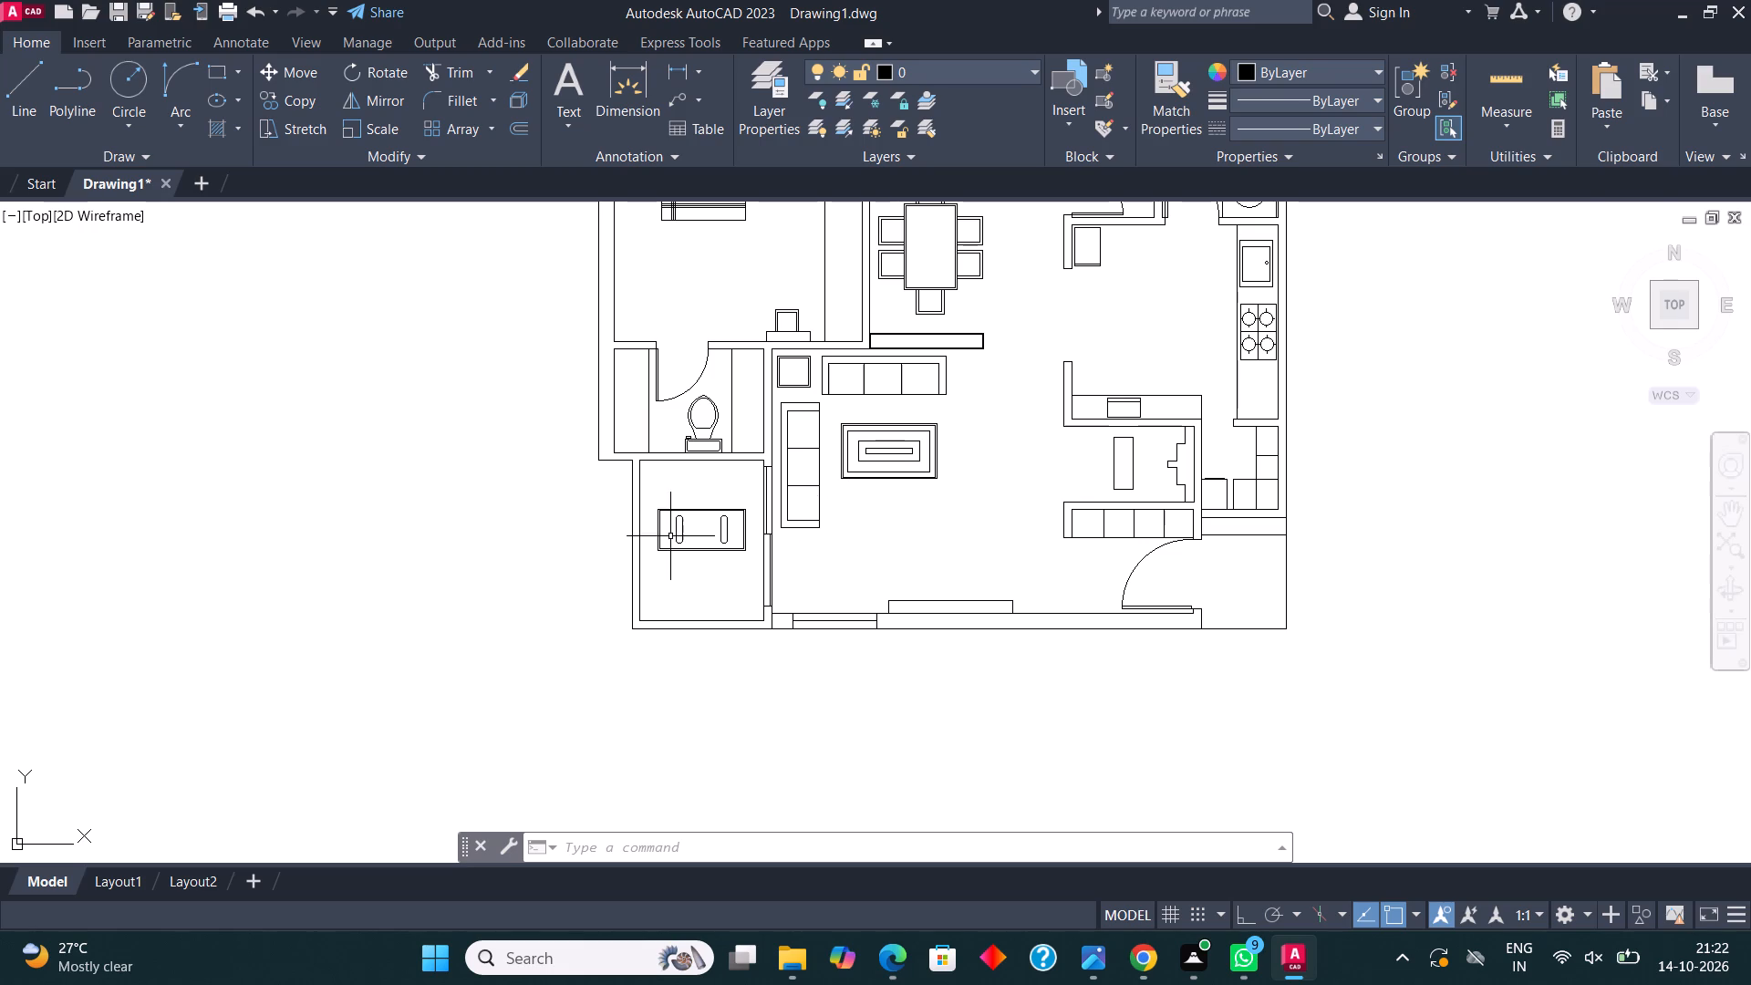
scroll(648, 581, "up", 1)
left_click(660, 692)
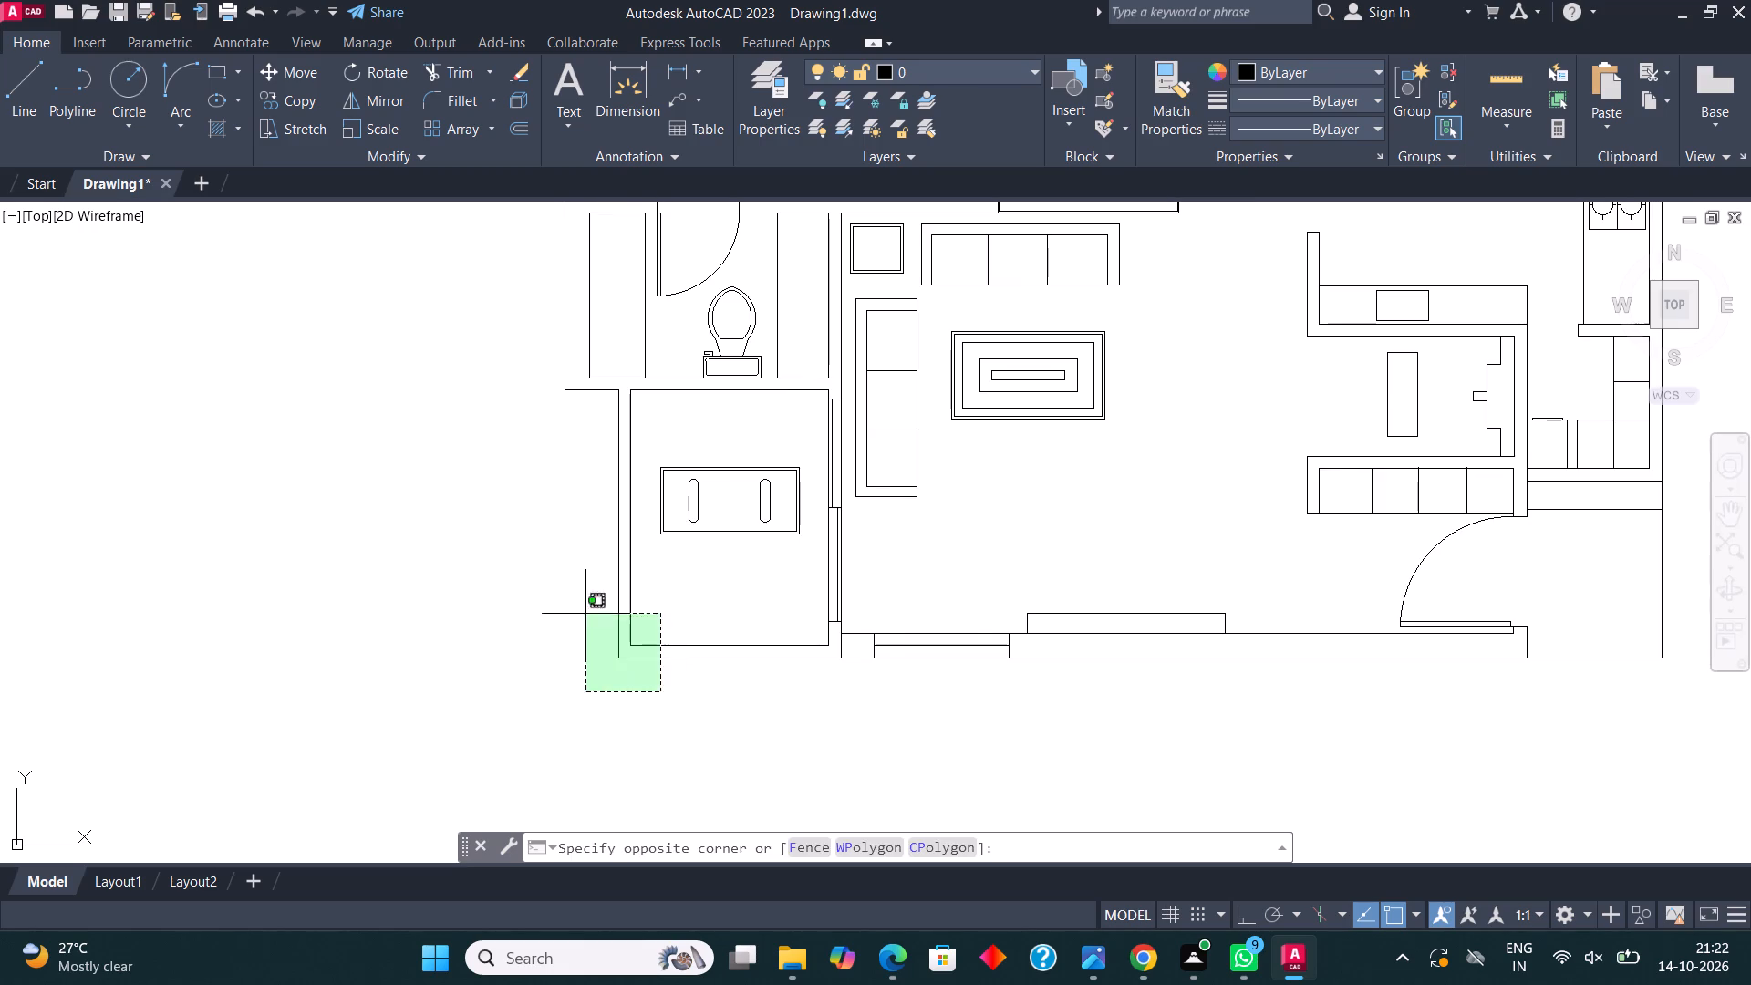
left_click(583, 609)
key("Escape")
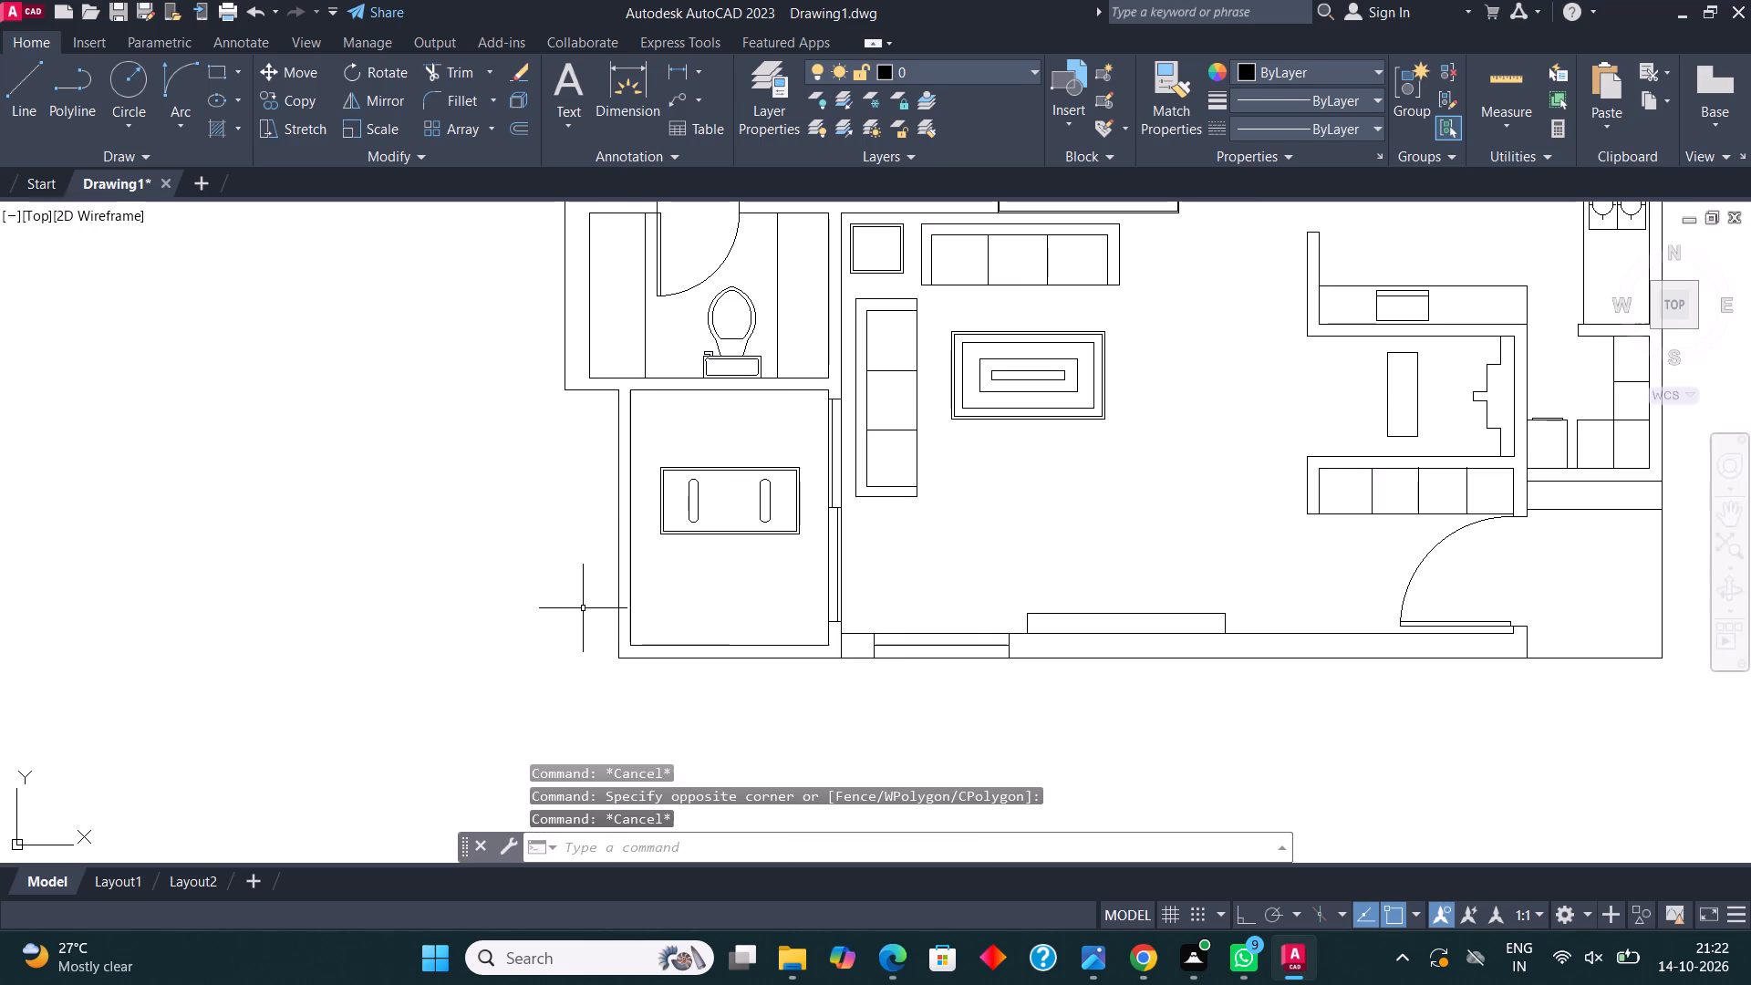
left_click(659, 684)
left_click(605, 608)
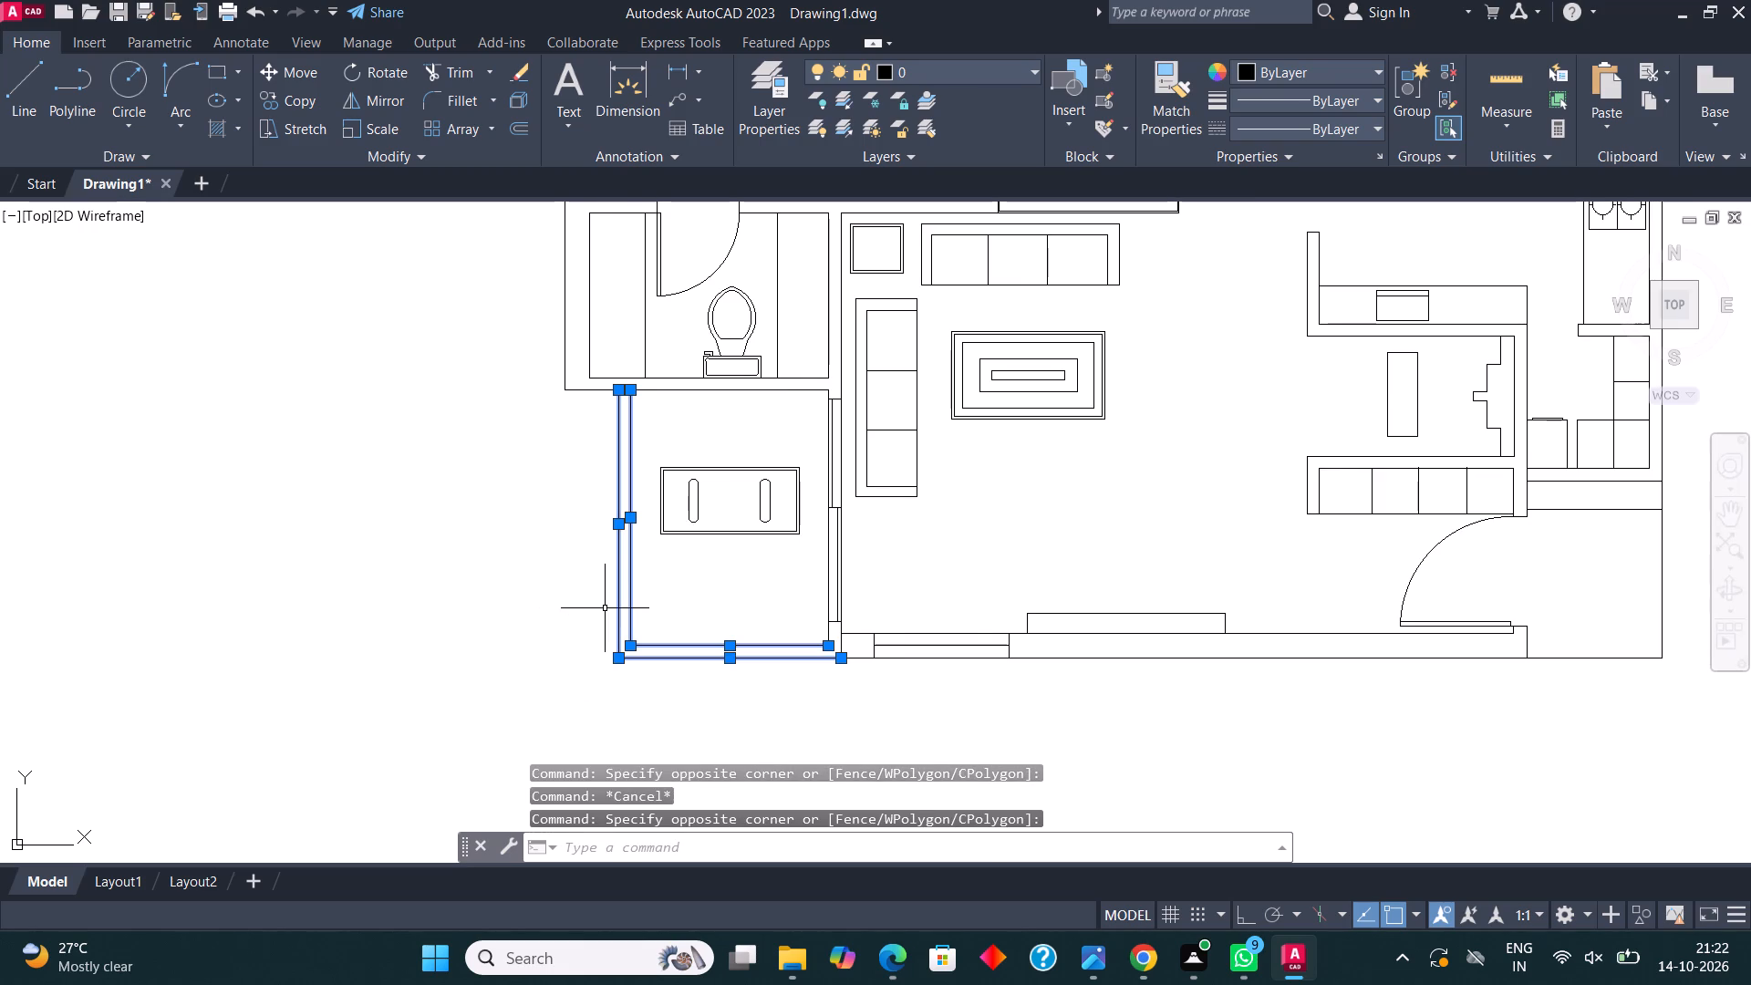
key("Delete")
Load the ACAD_ISO02W100 ISO dash linetype and make it current.
type("LI")
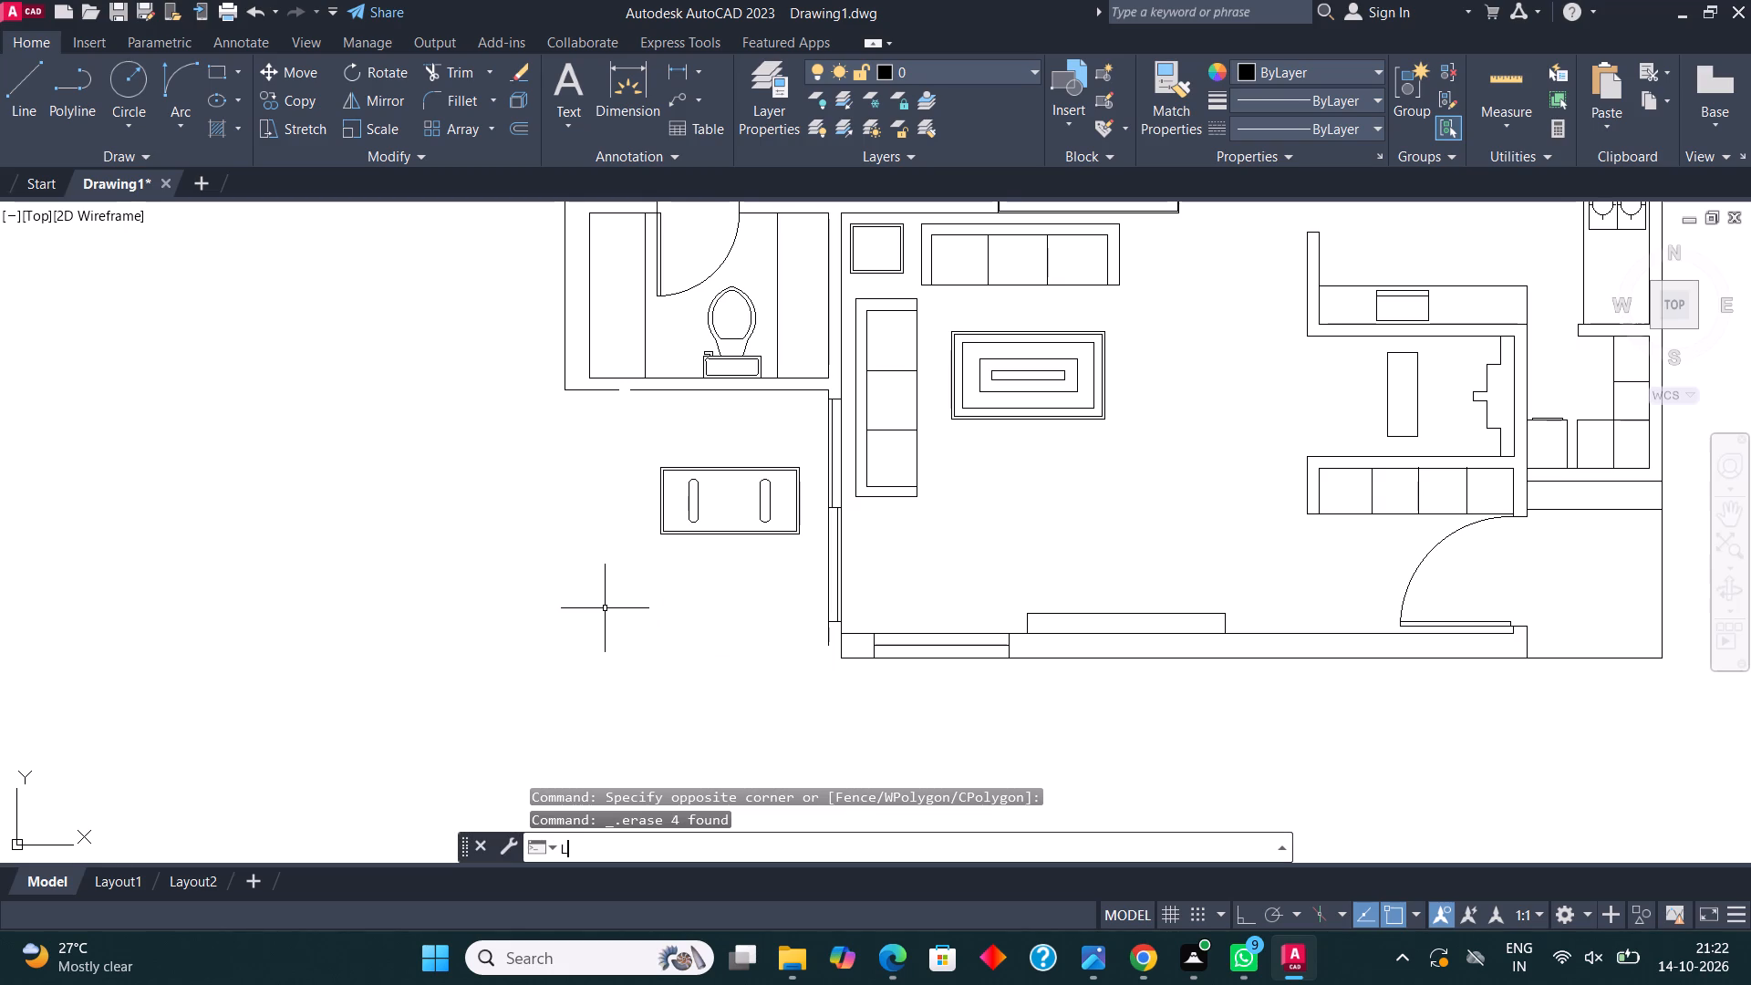
left_click(639, 661)
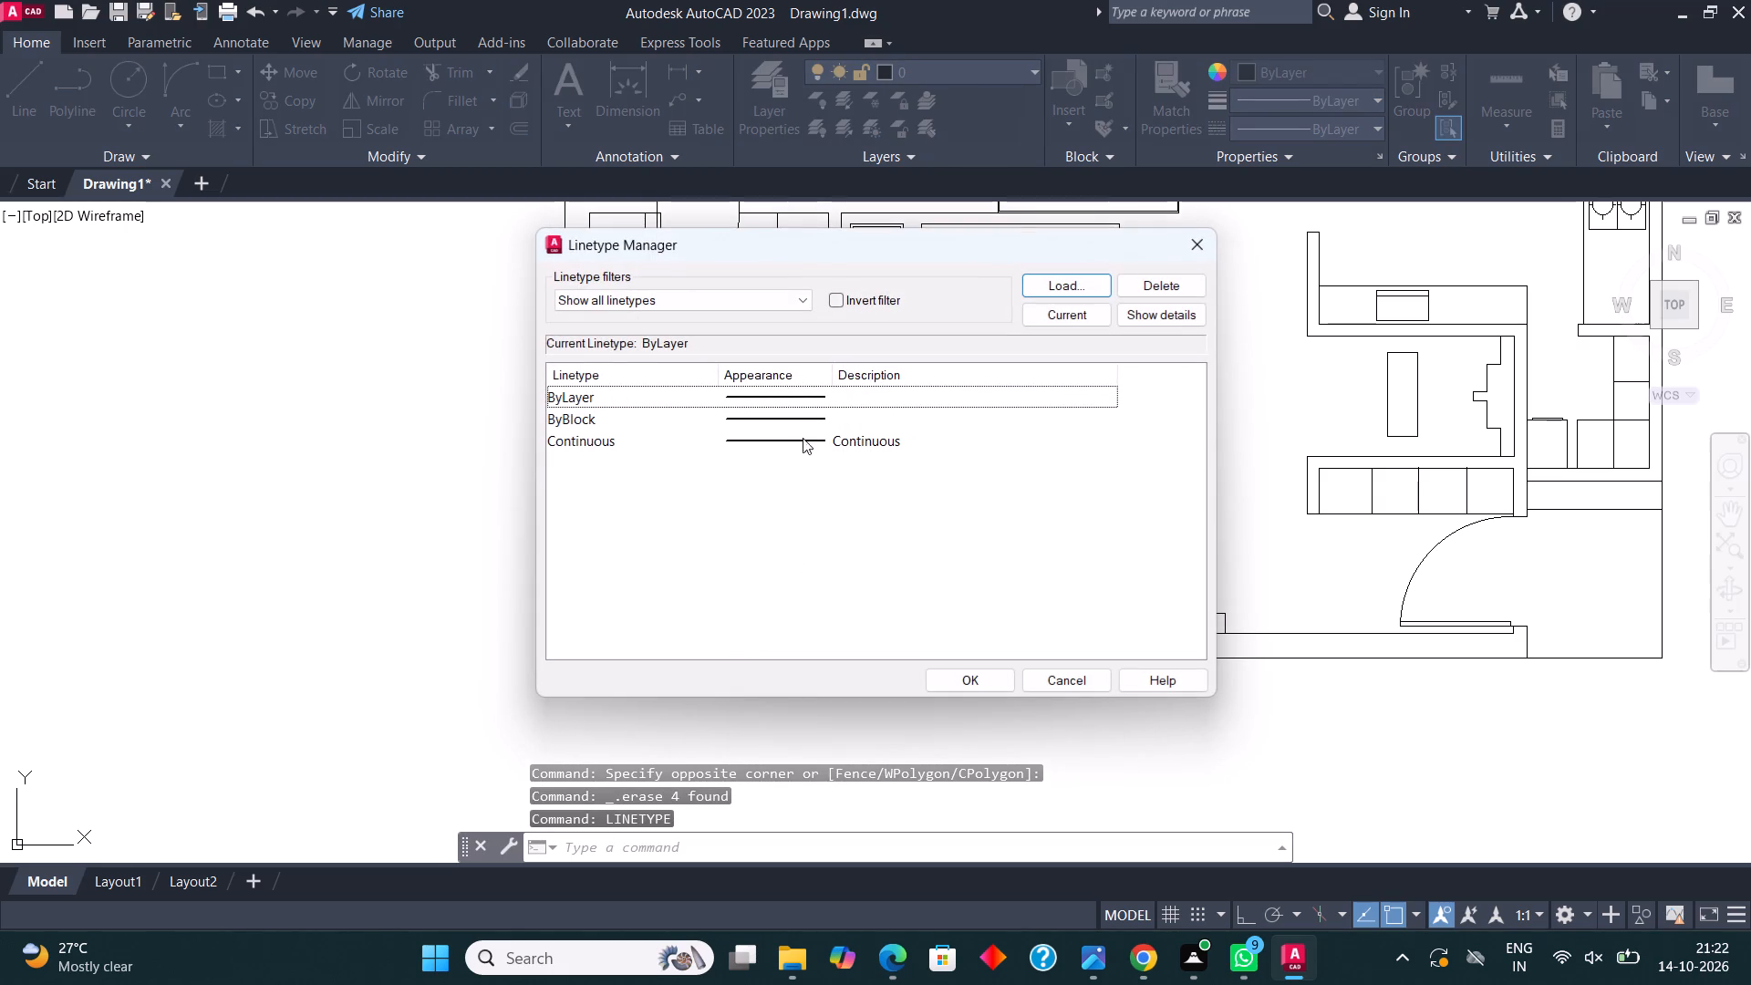
left_click(1085, 290)
left_click(927, 431)
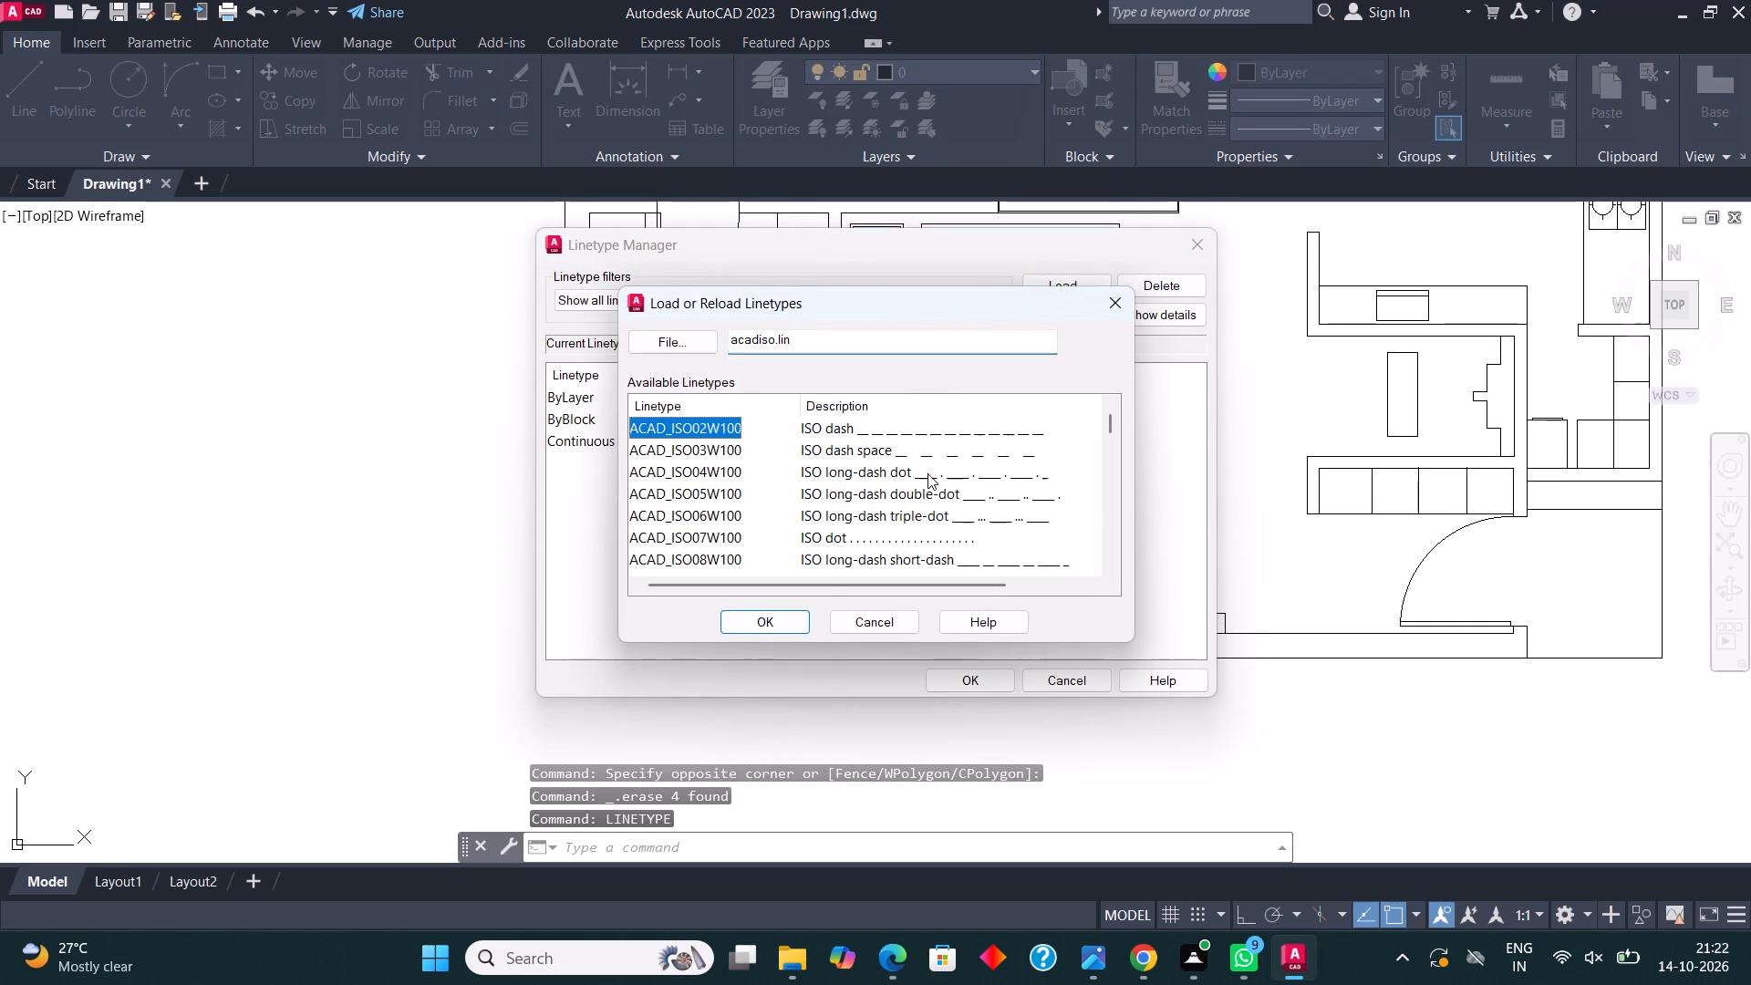
left_click(754, 633)
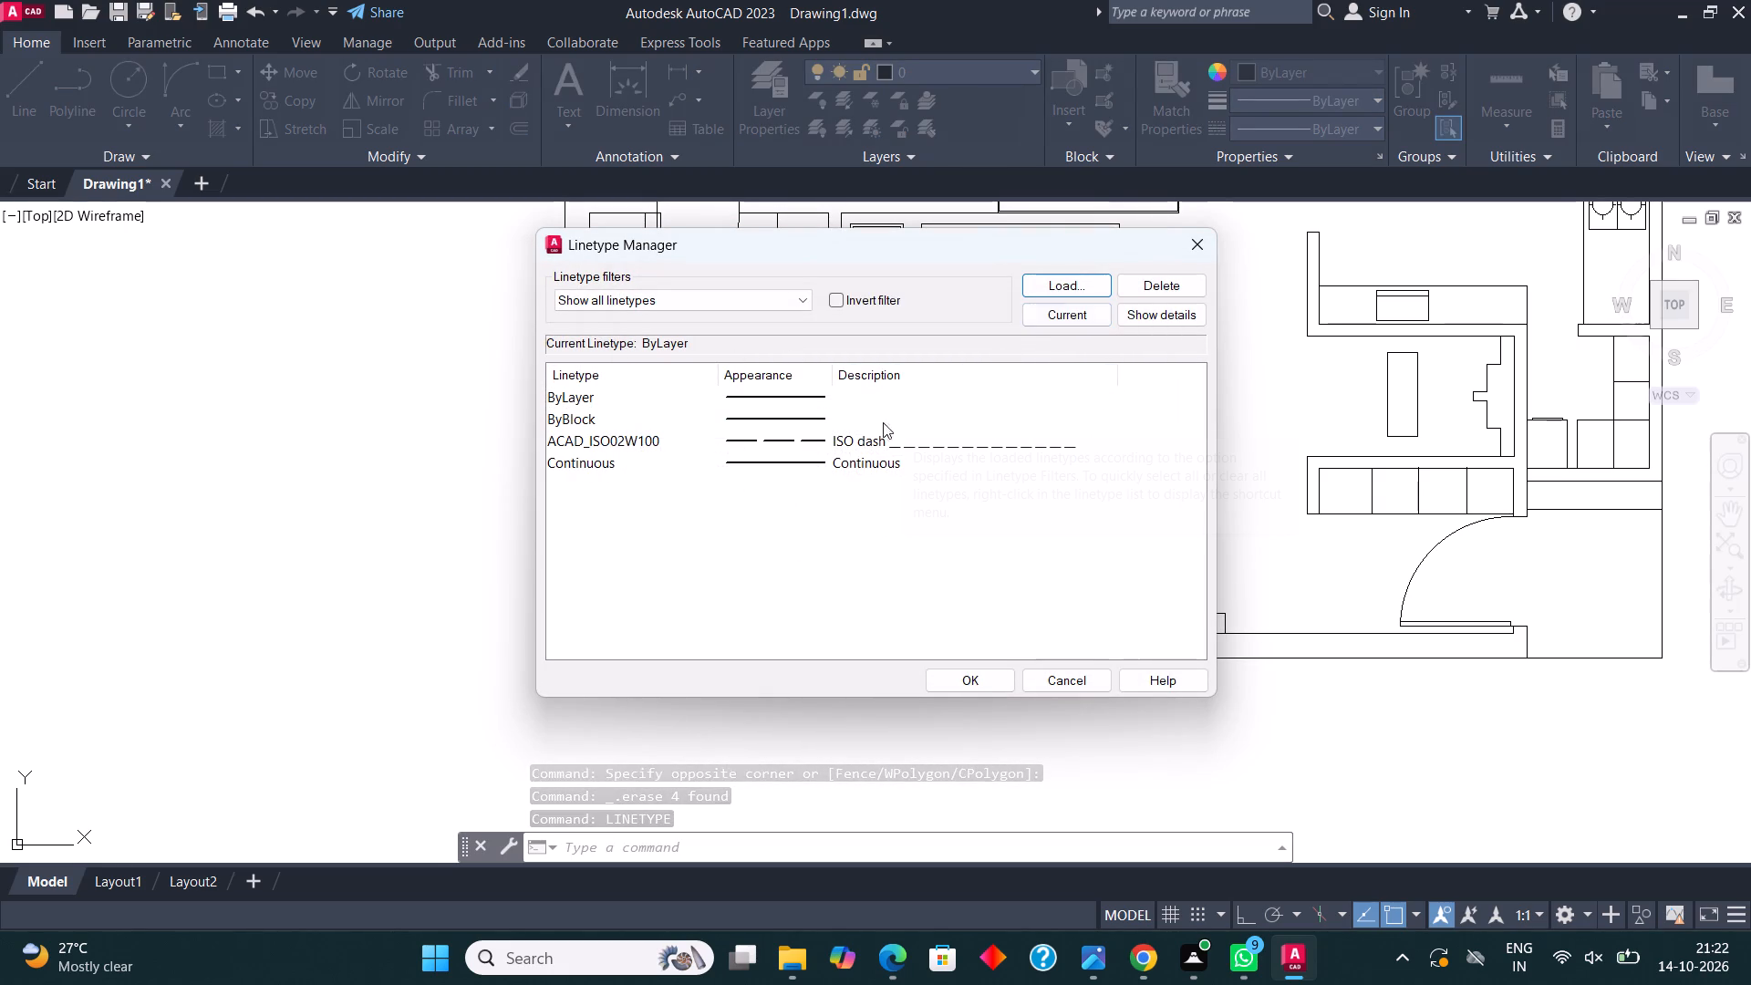
left_click(859, 442)
left_click(1069, 307)
left_click(960, 673)
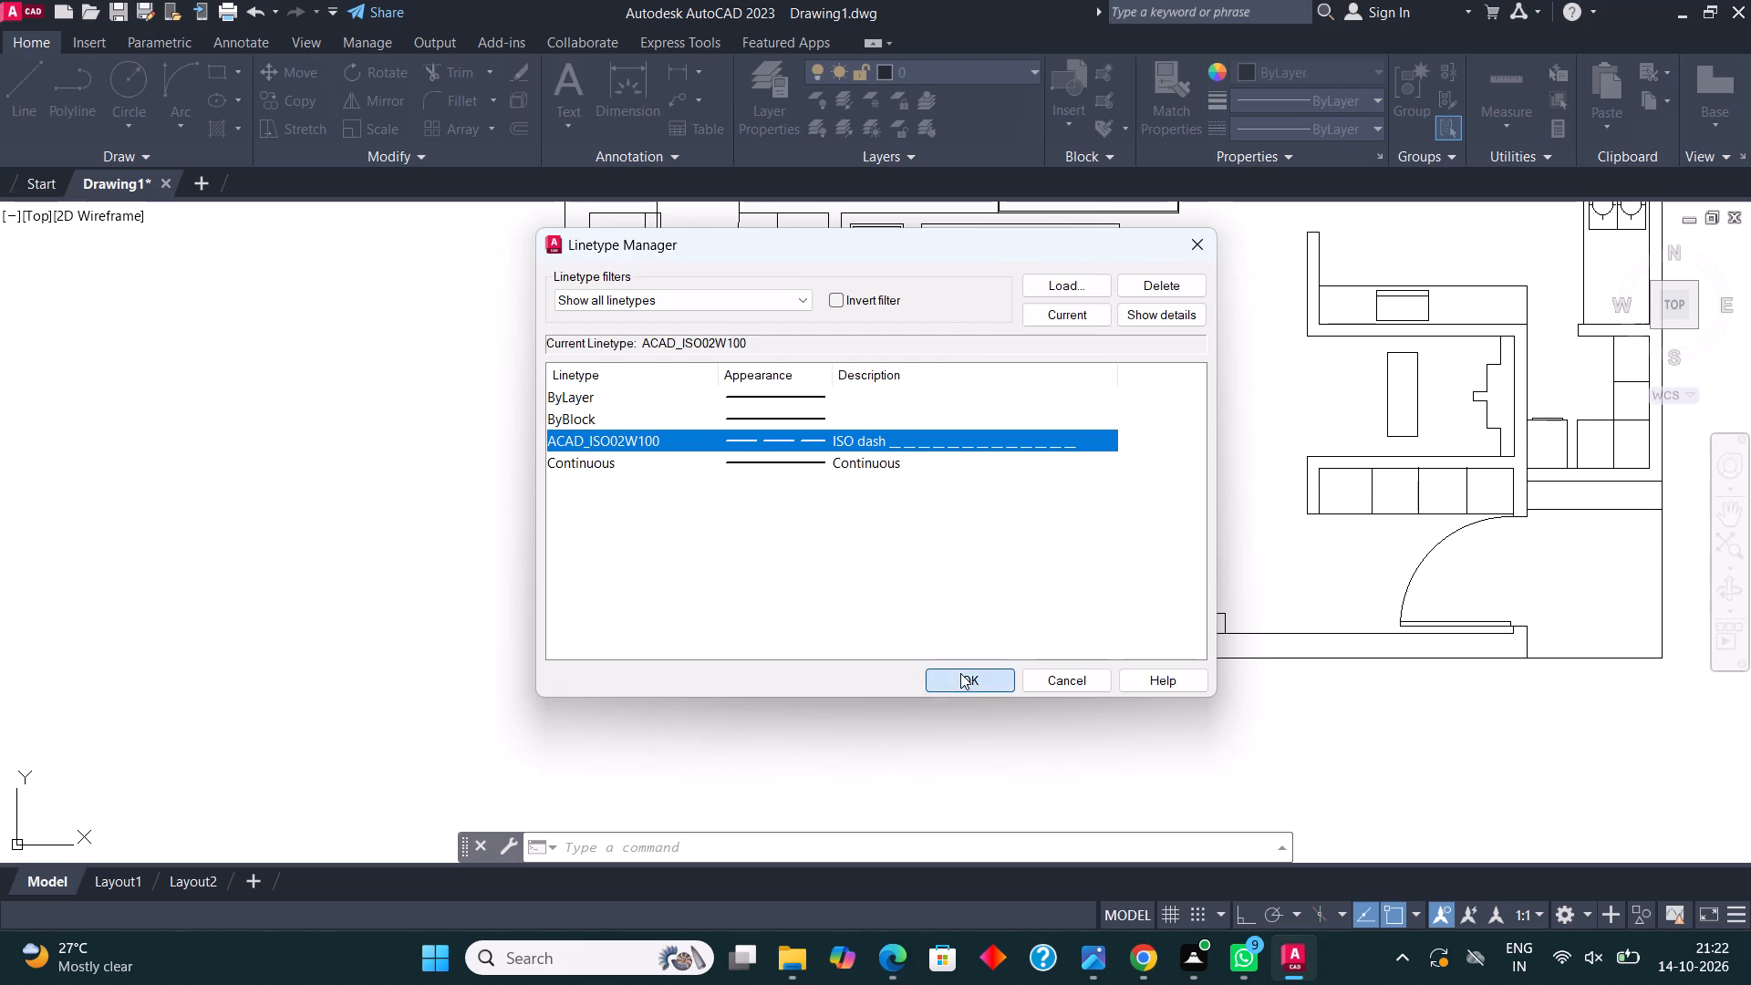
Draw dashed lines for the balcony's outer left and bottom edges, the bottom one about 7'-0" long from the living room wall corner.
left_click(9, 88)
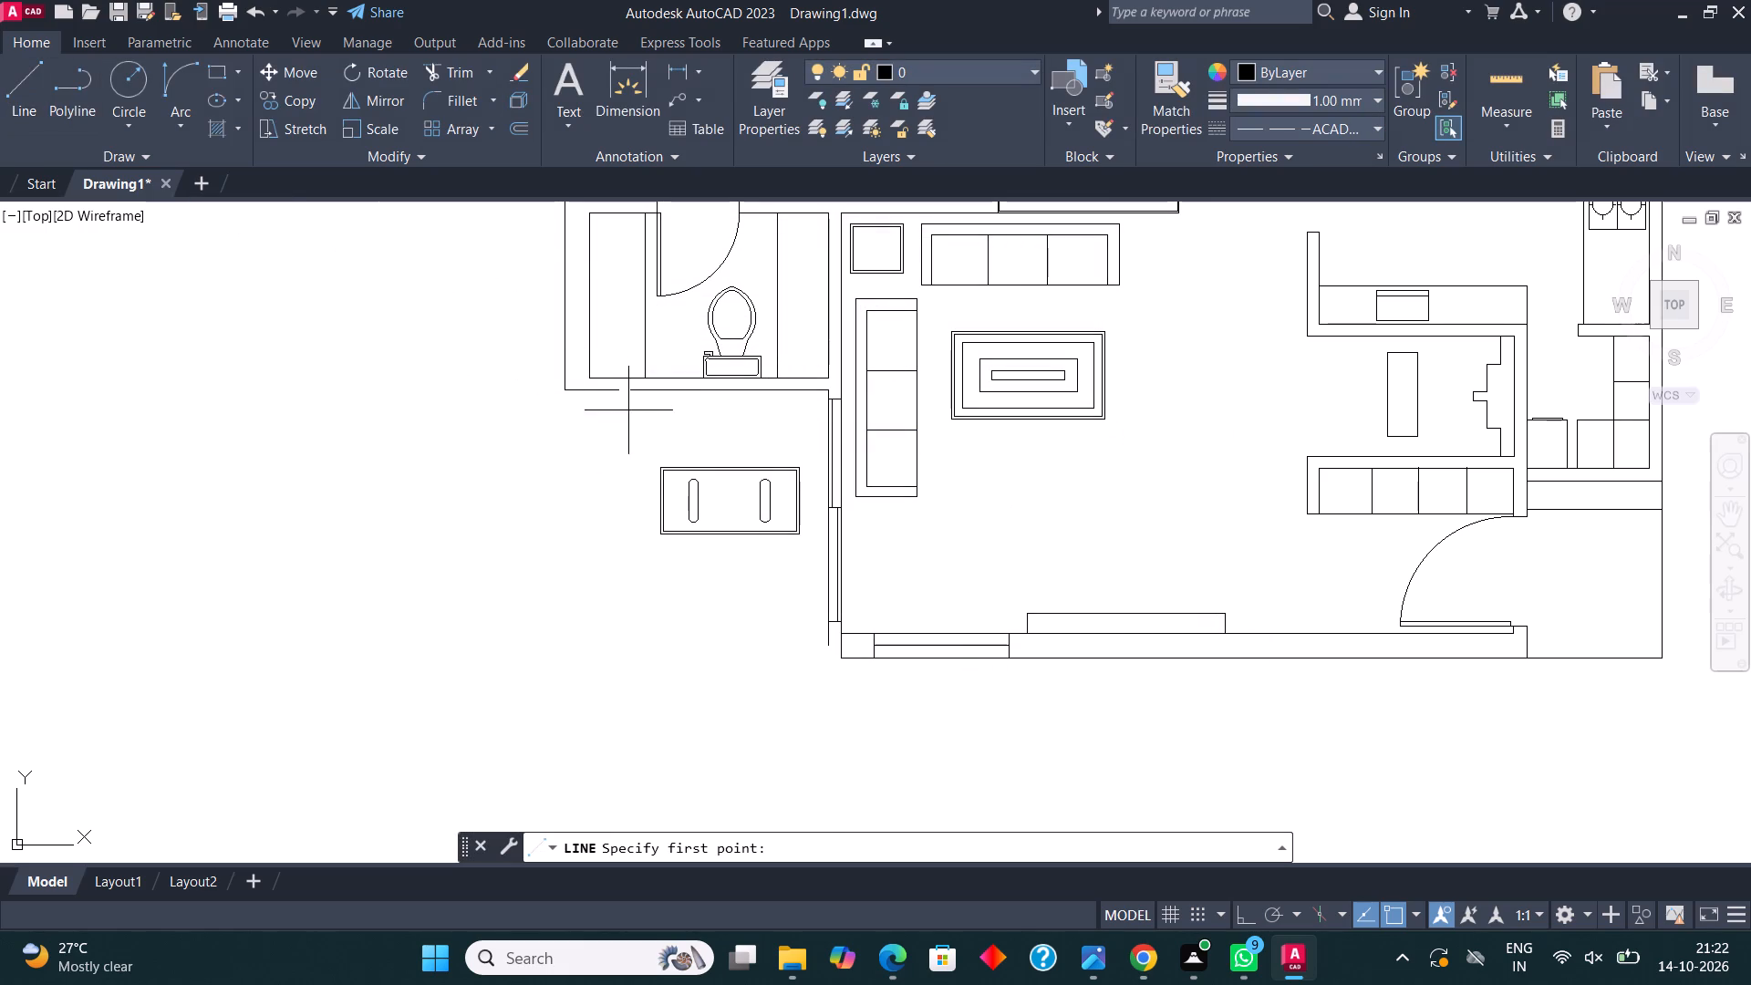
left_click(617, 393)
left_click(627, 619)
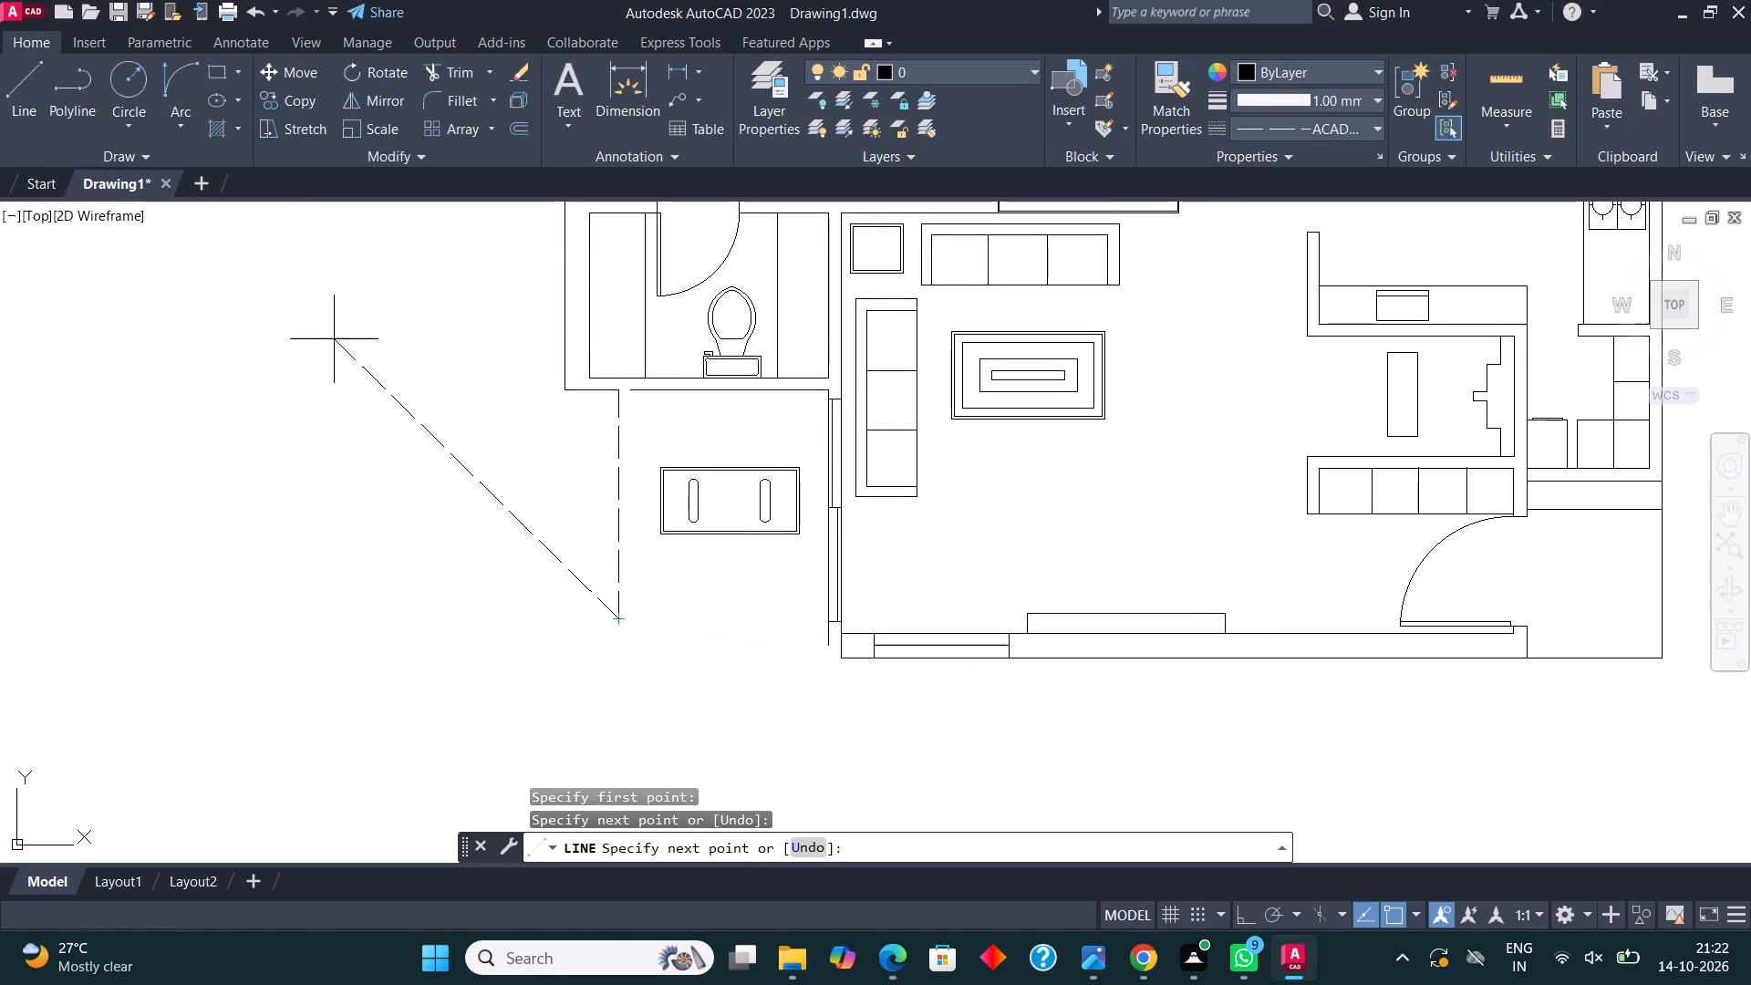
left_click(23, 82)
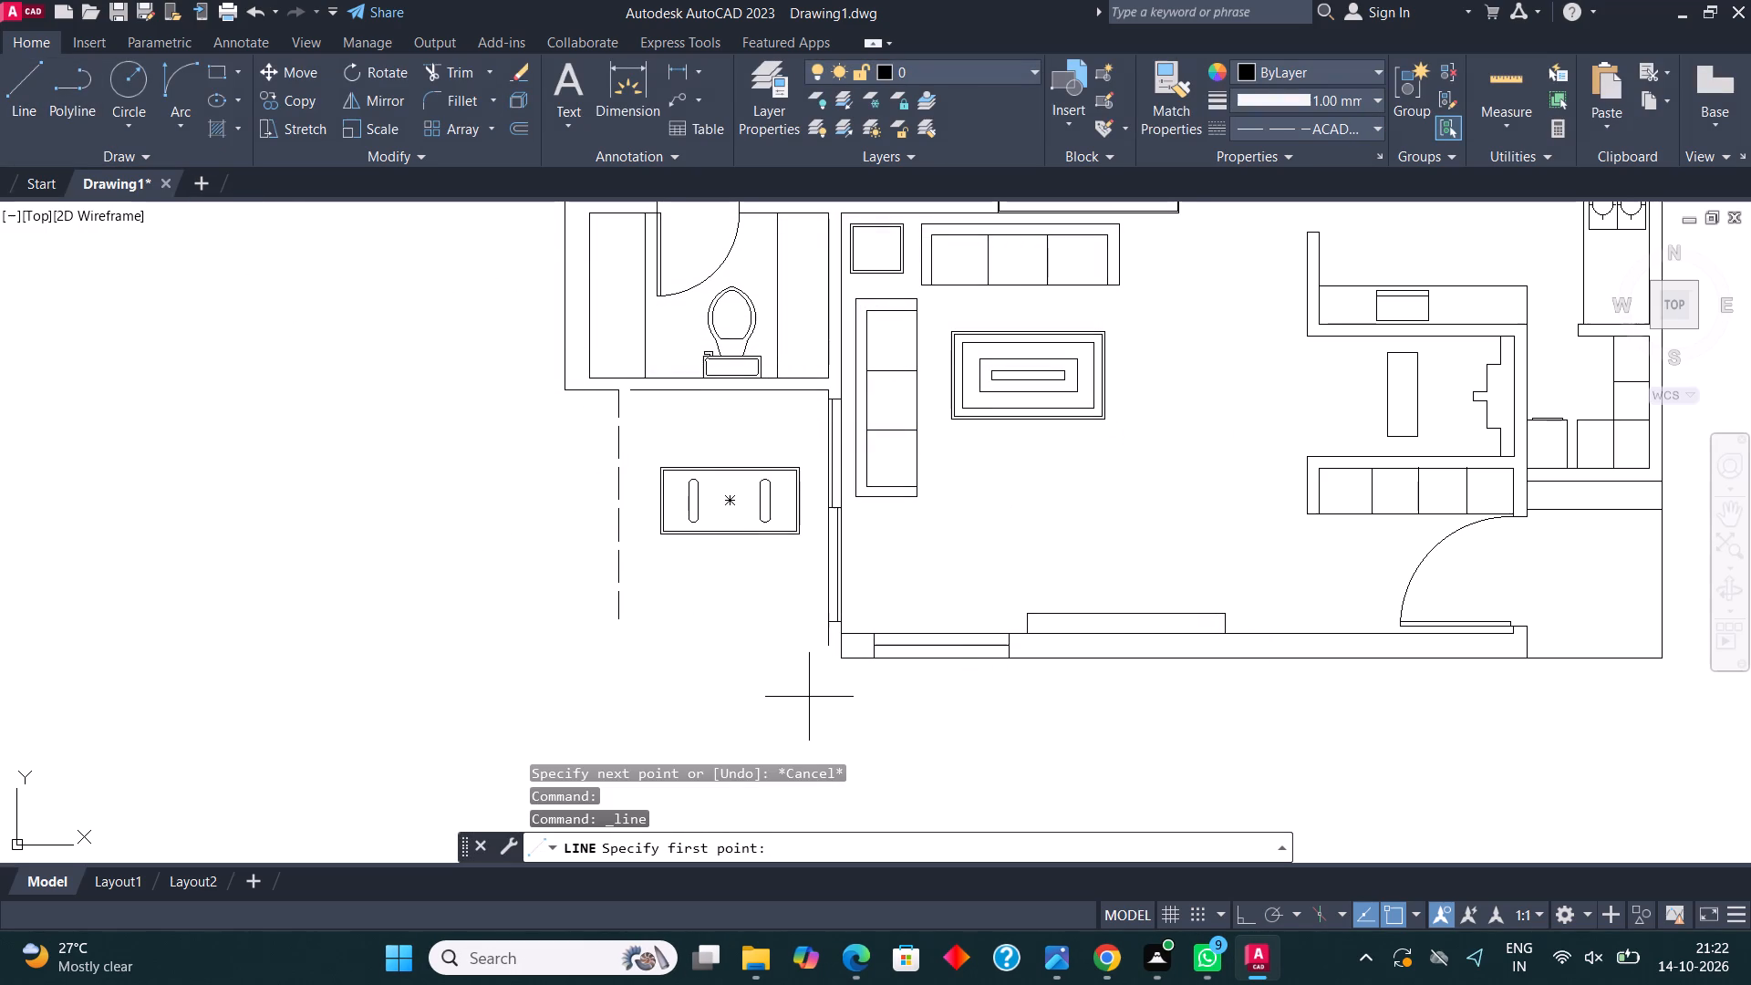
left_click(848, 667)
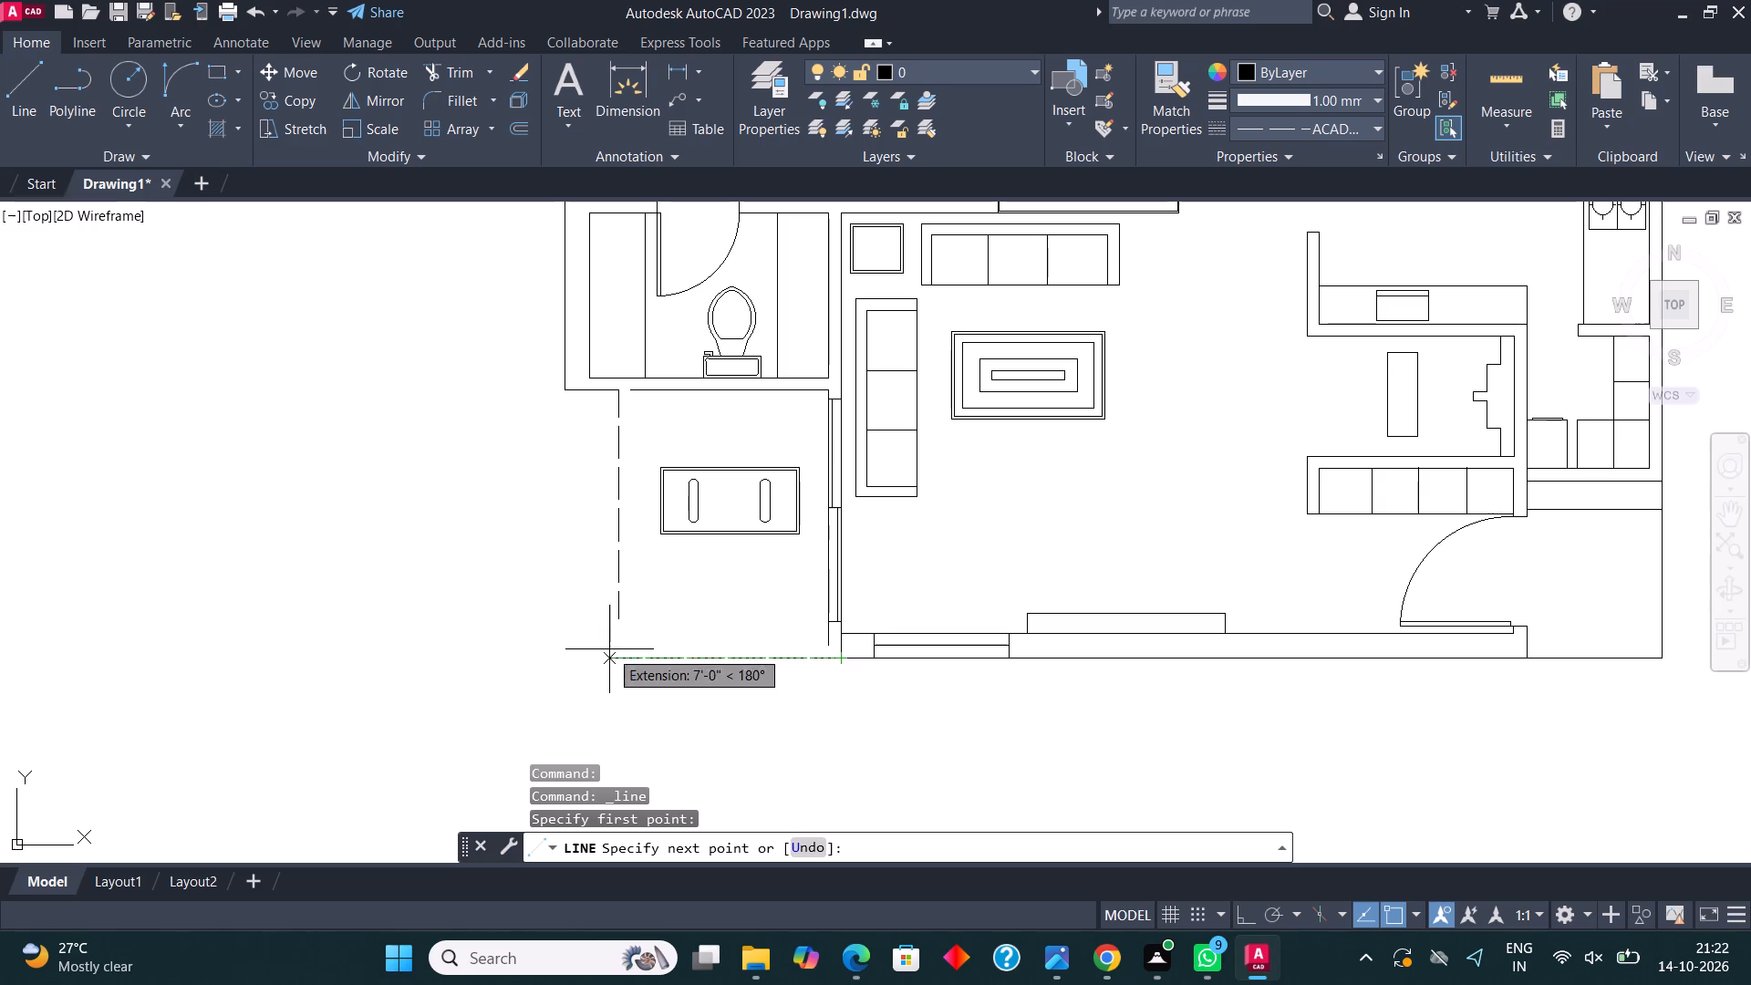
left_click(607, 648)
Draw dashed lines for the balcony's inner left and bottom edges, starting from the ends of the existing inner wall lines.
left_click(30, 76)
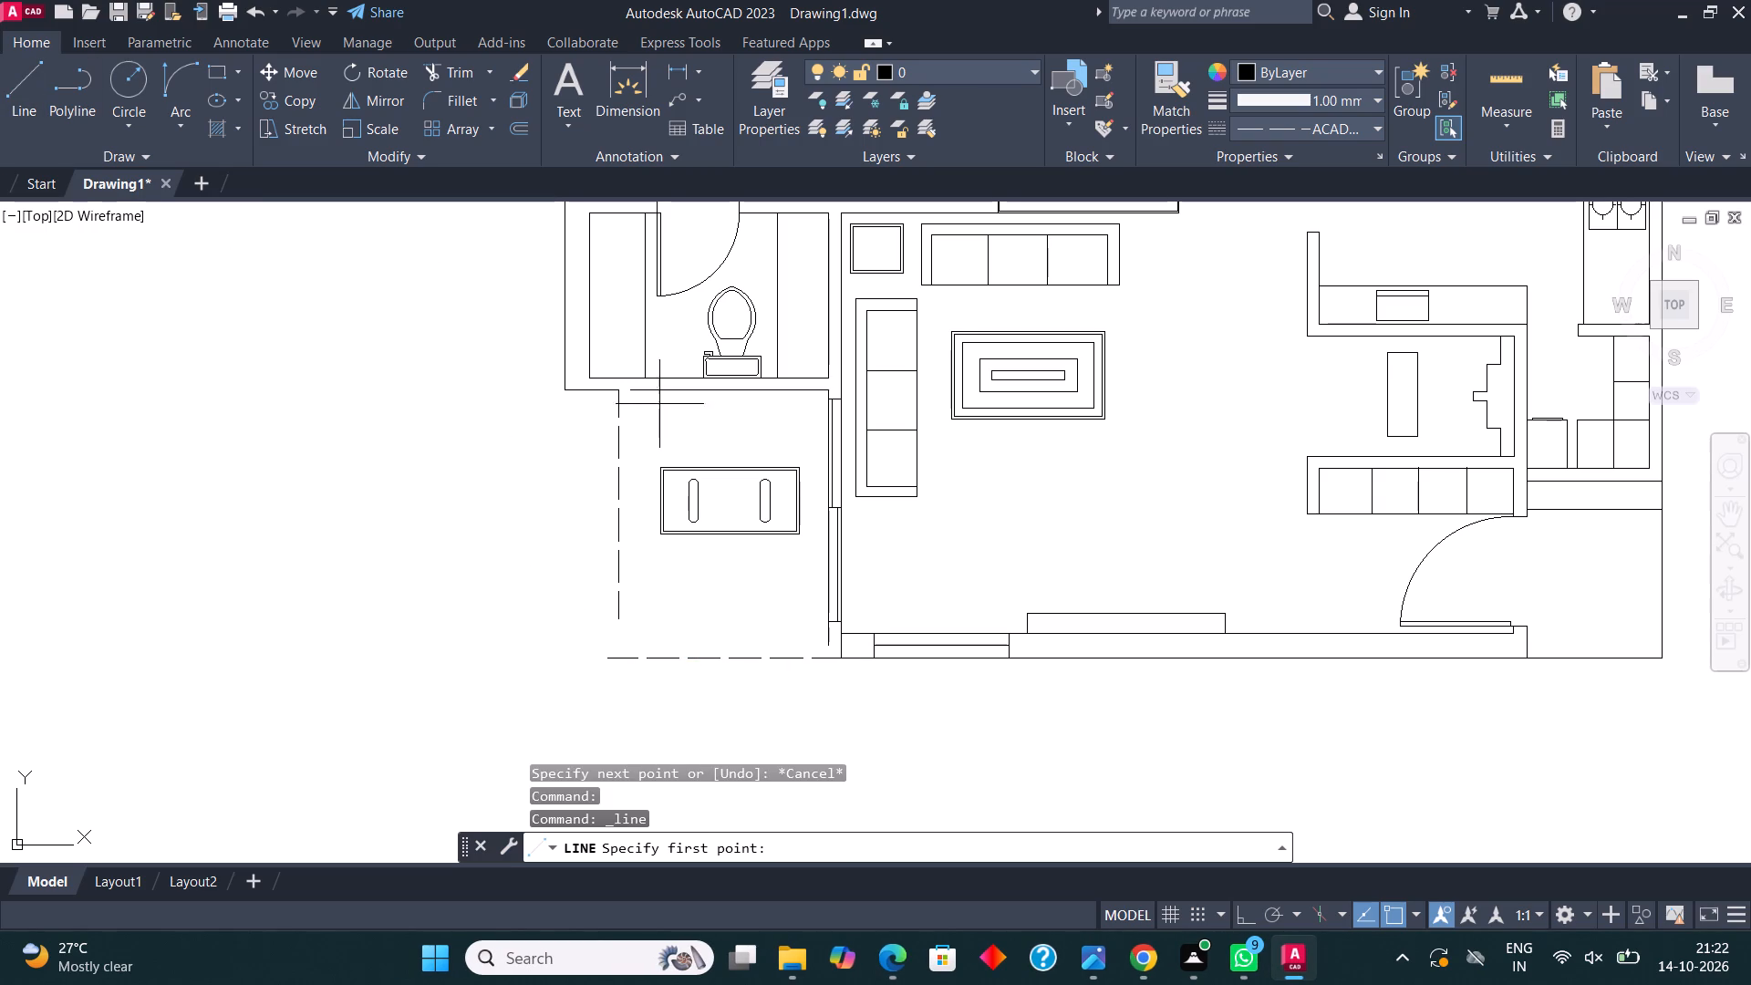
left_click(628, 398)
left_click(635, 599)
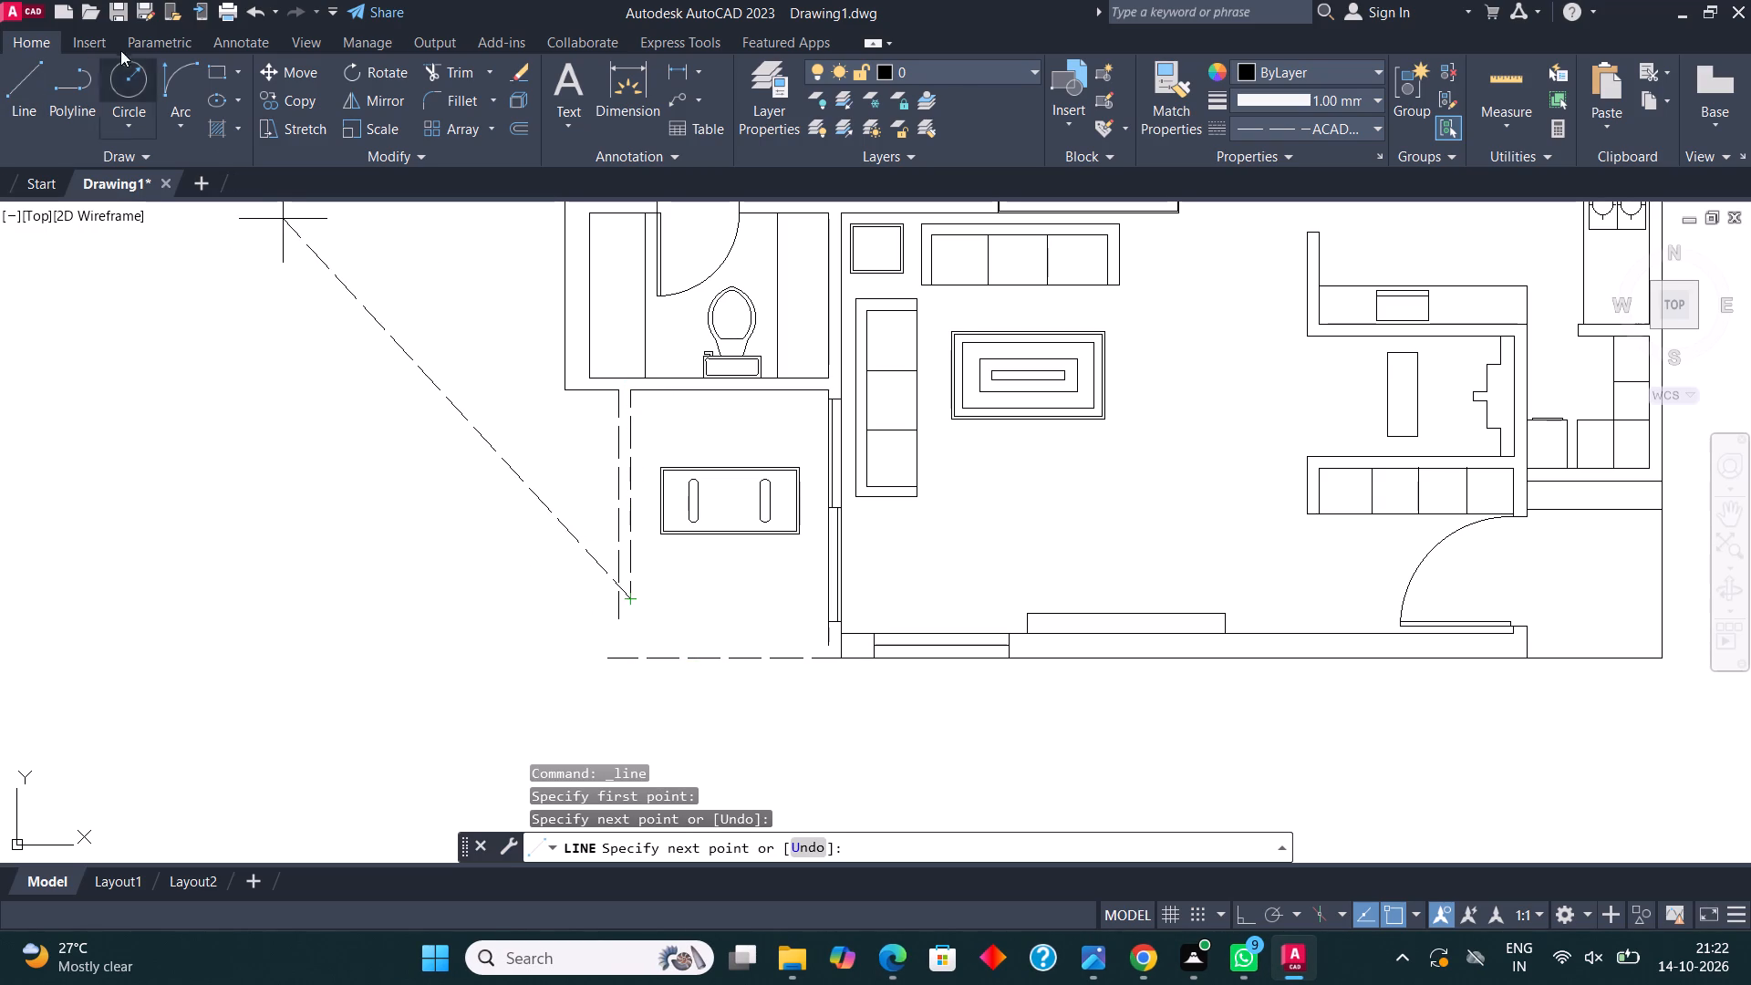
left_click(25, 70)
left_click(830, 651)
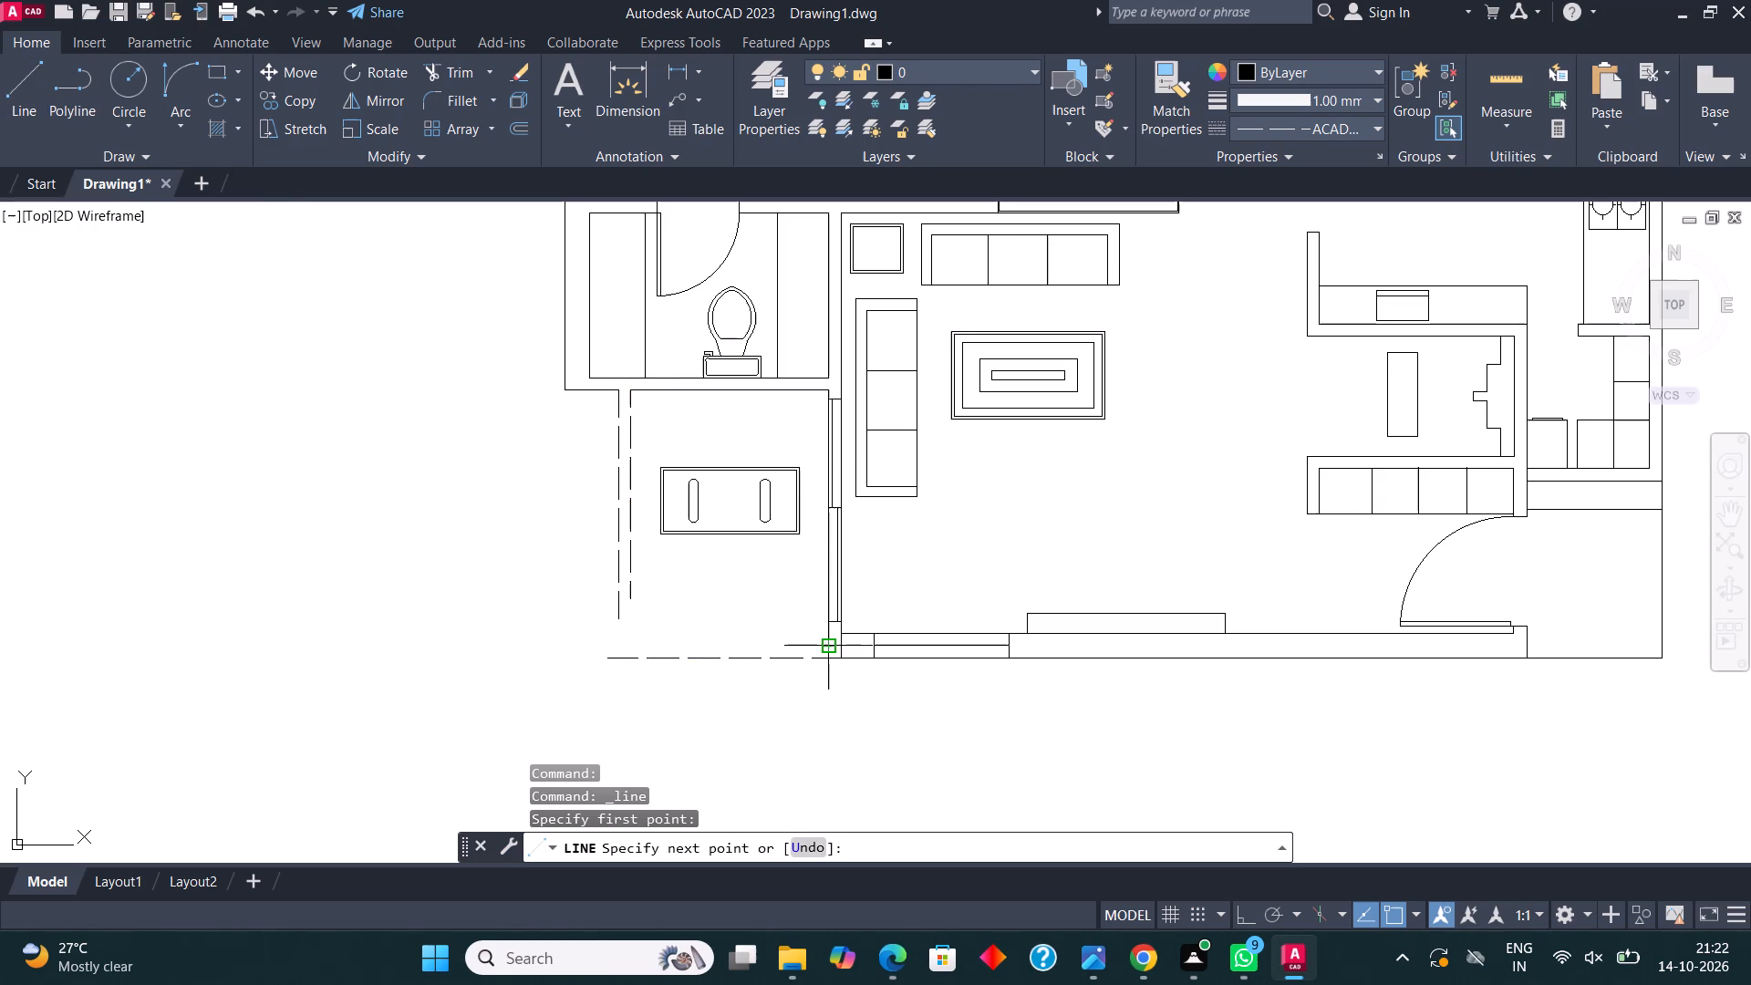
left_click(634, 638)
key("Escape")
Fillet the inner dashed lines so they meet at the balcony's lower left corner.
left_click(454, 95)
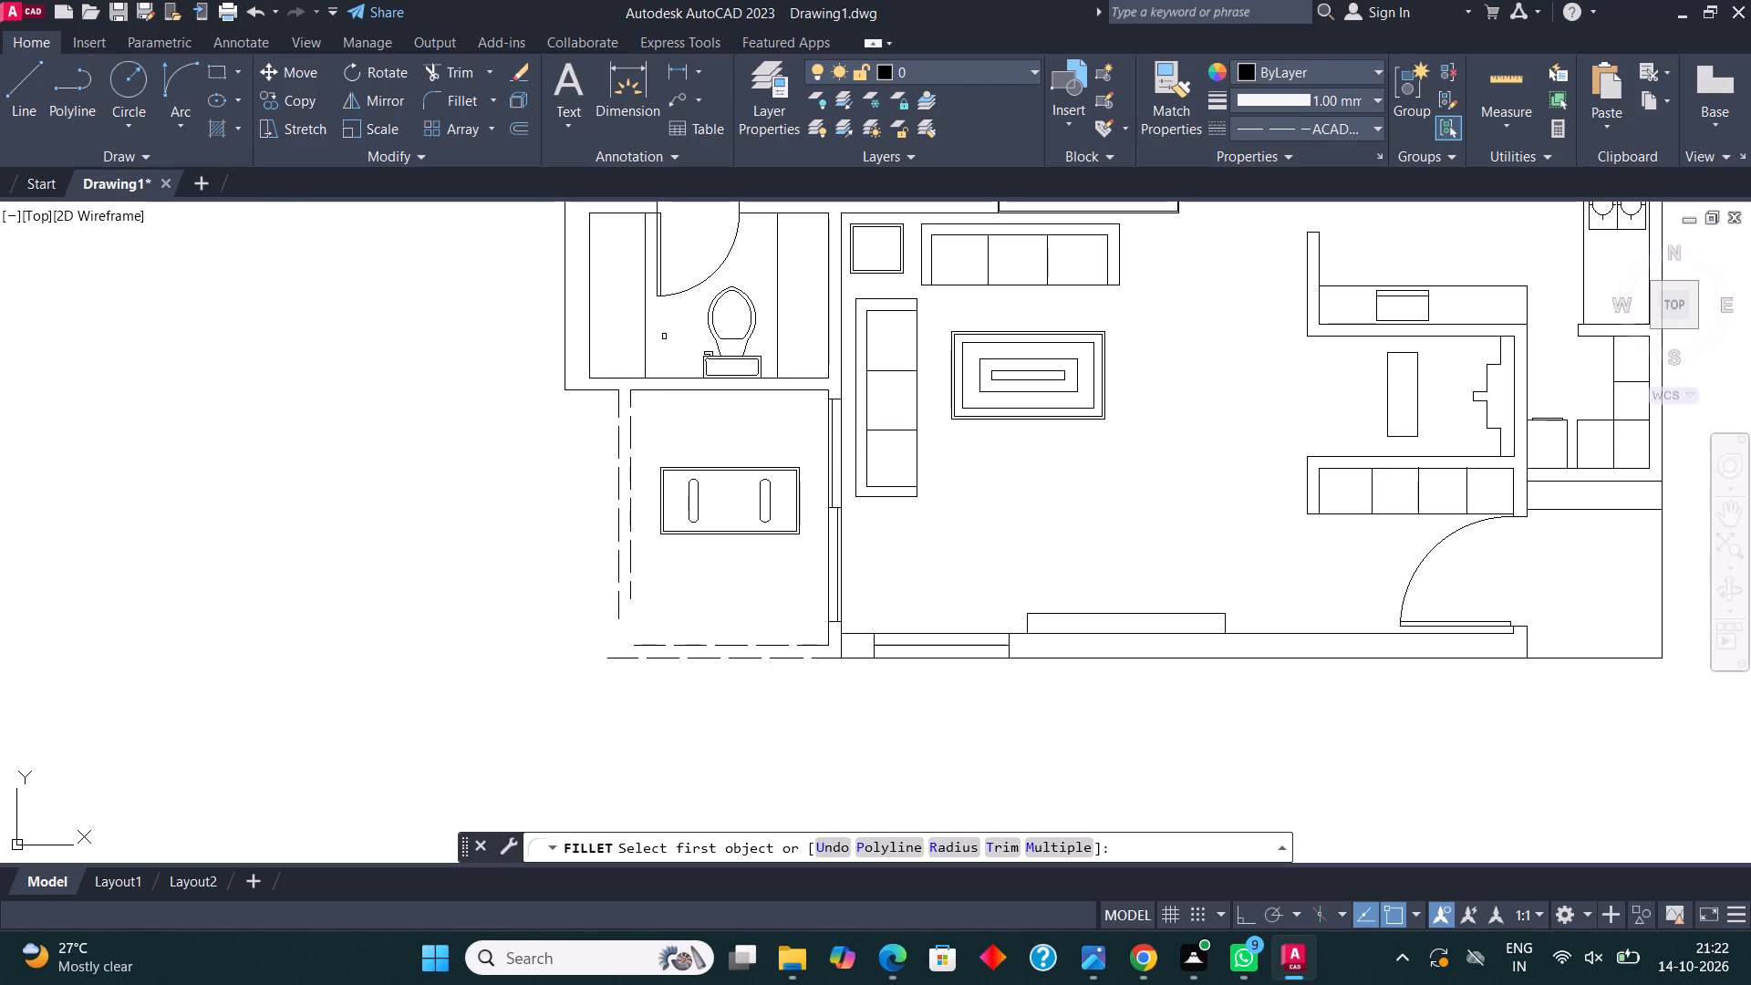
left_click(633, 555)
left_click(658, 645)
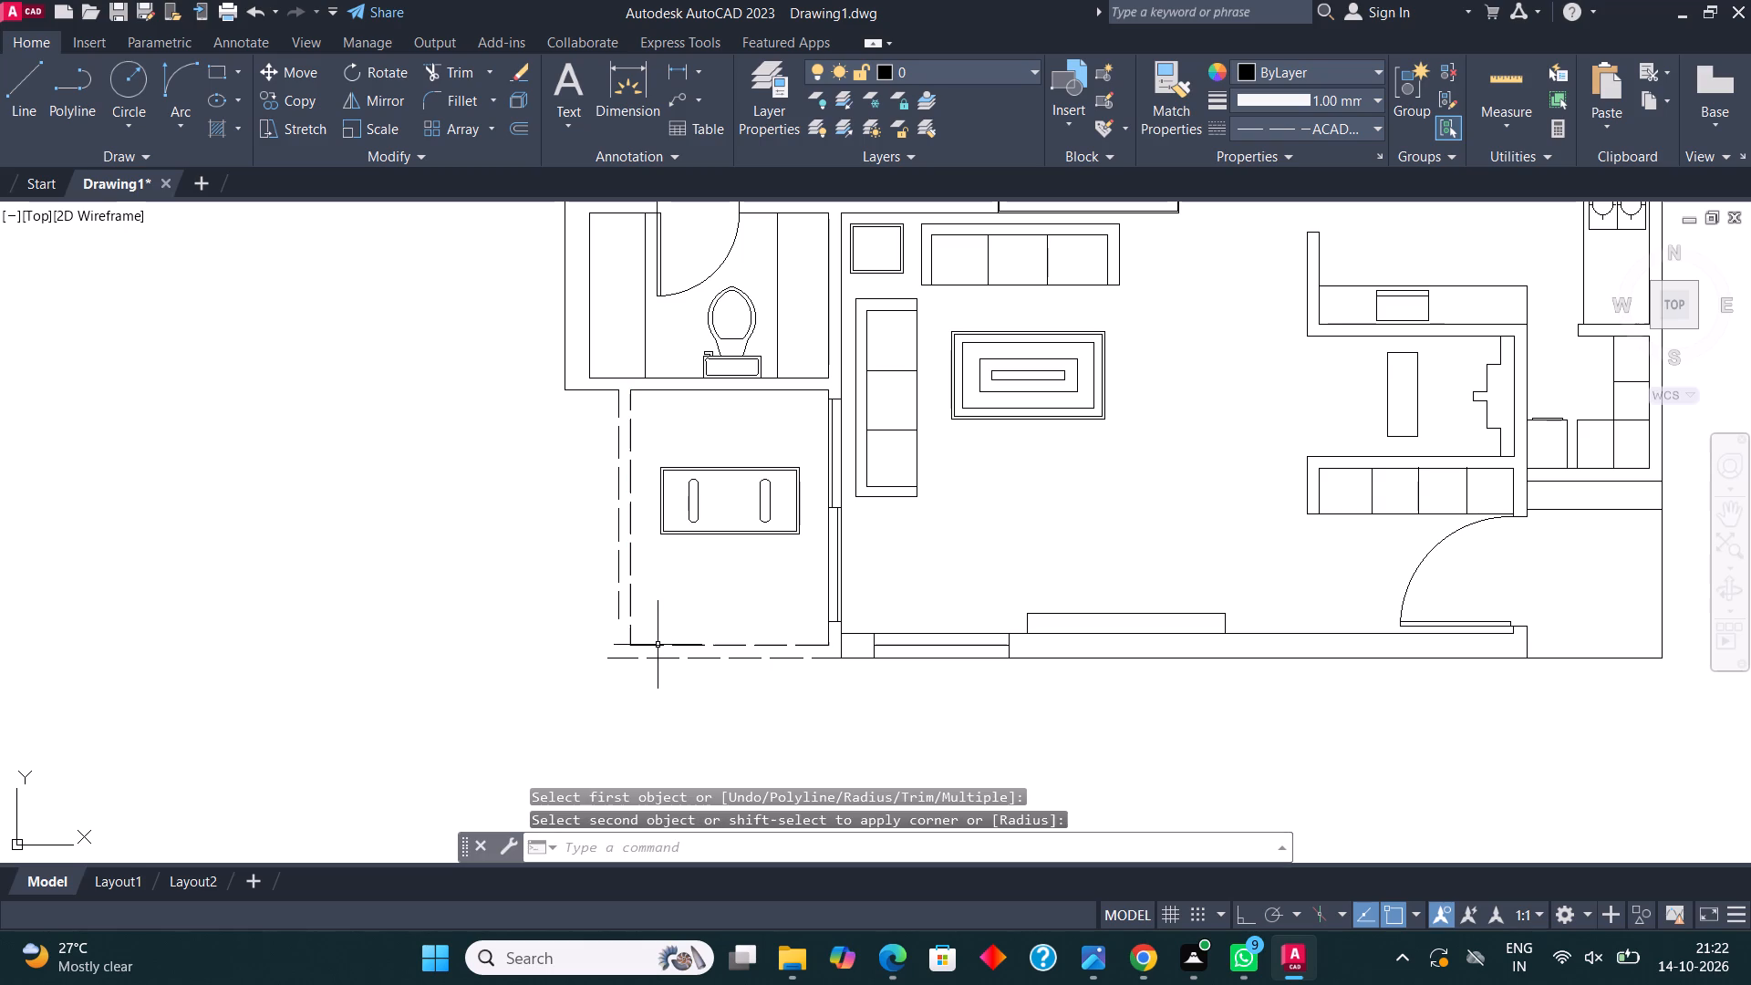
Fillet the outer dashed lines so they meet at the balcony's lower left corner.
left_click(452, 102)
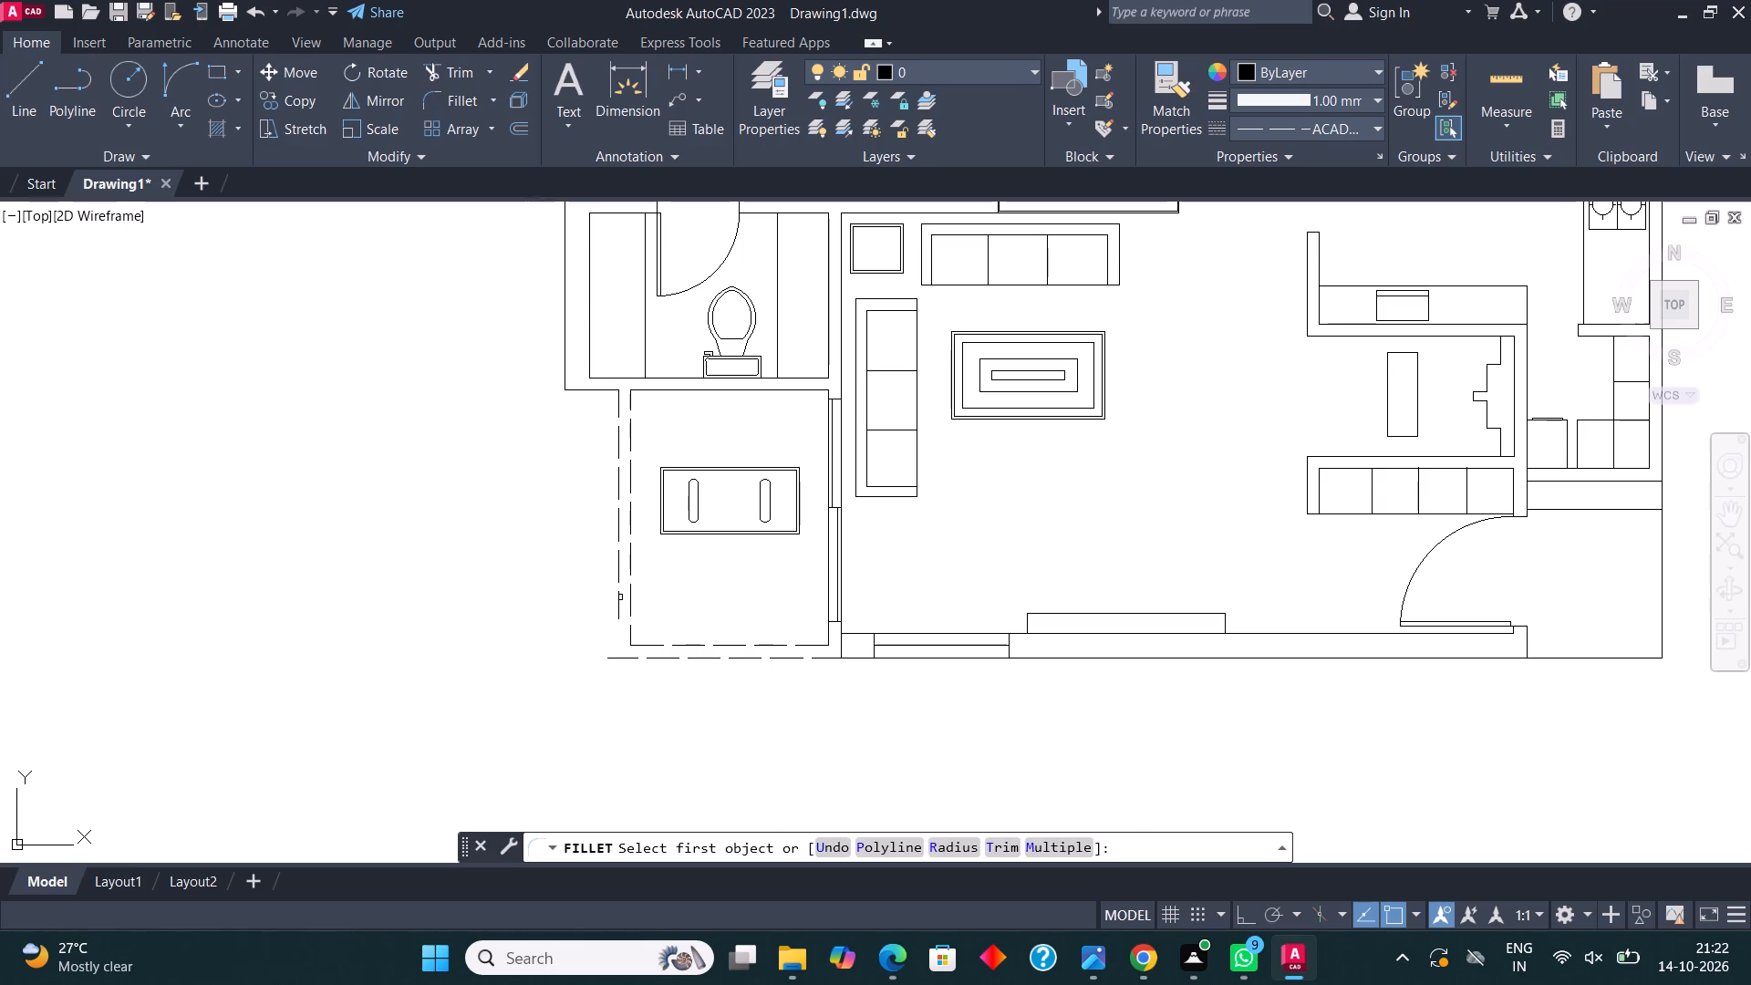
left_click(620, 598)
left_click(621, 658)
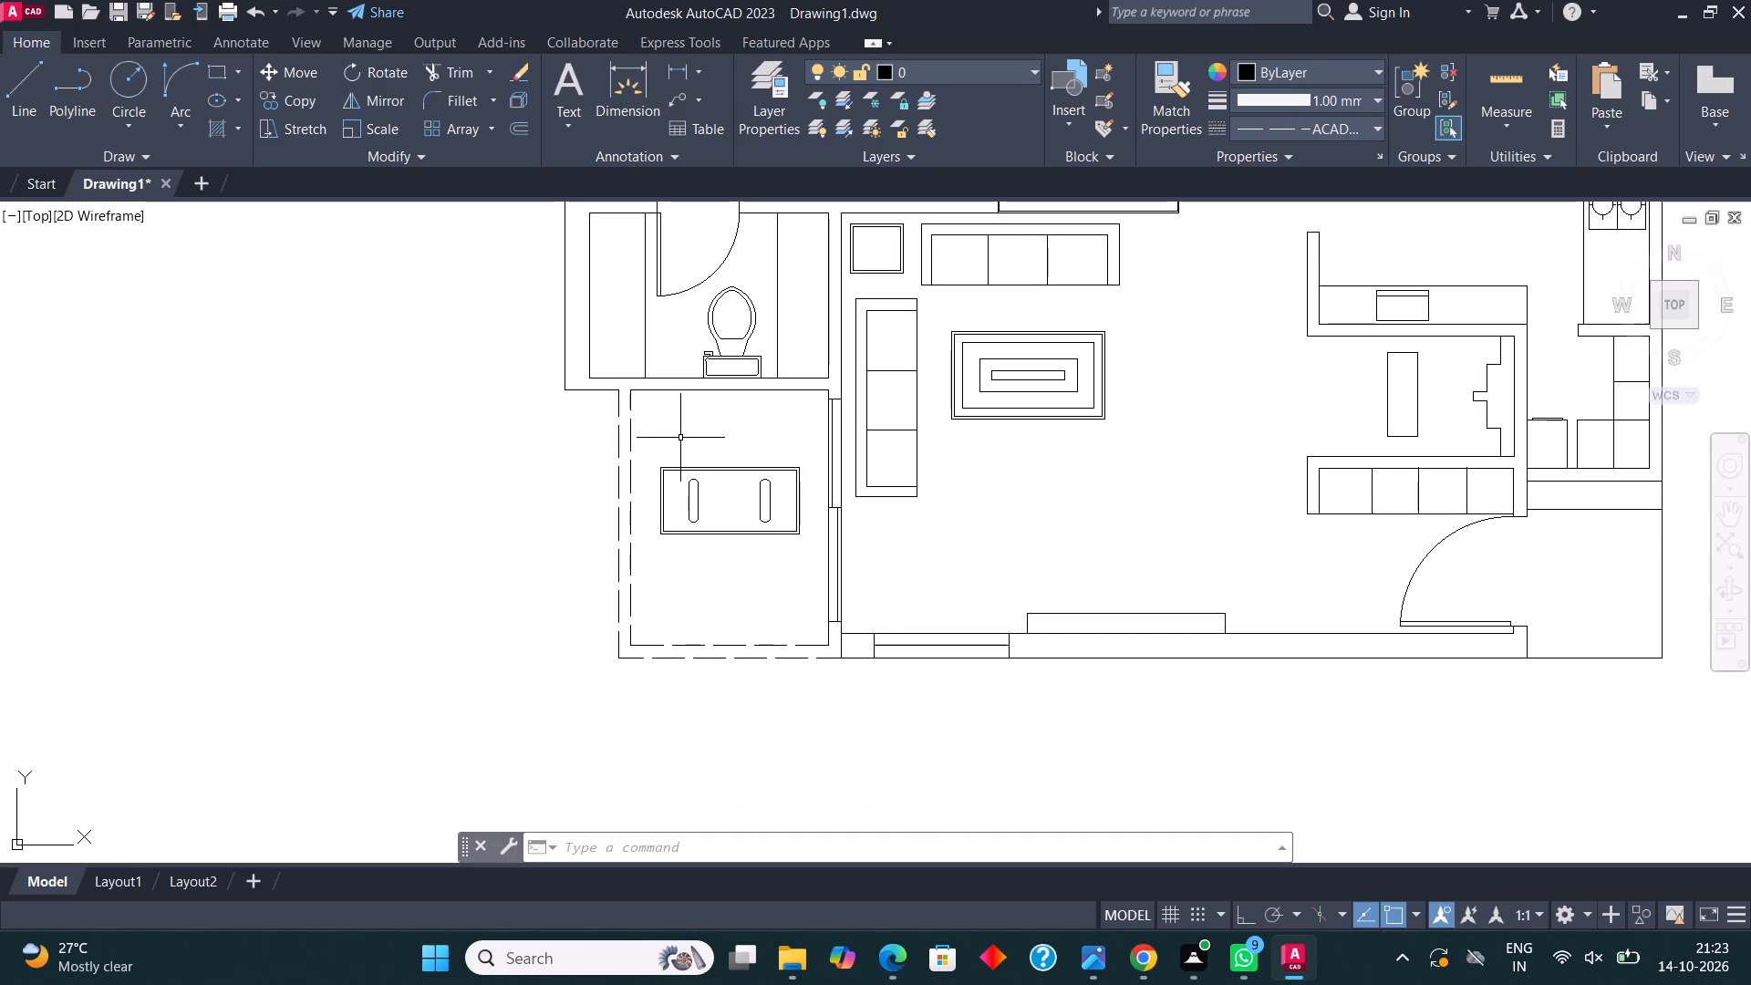
Copy the window above the bed in the upper left bedroom to the empty area left of the plan.
middle_click_drag(521, 310, 611, 635)
scroll(611, 635, "down", 2)
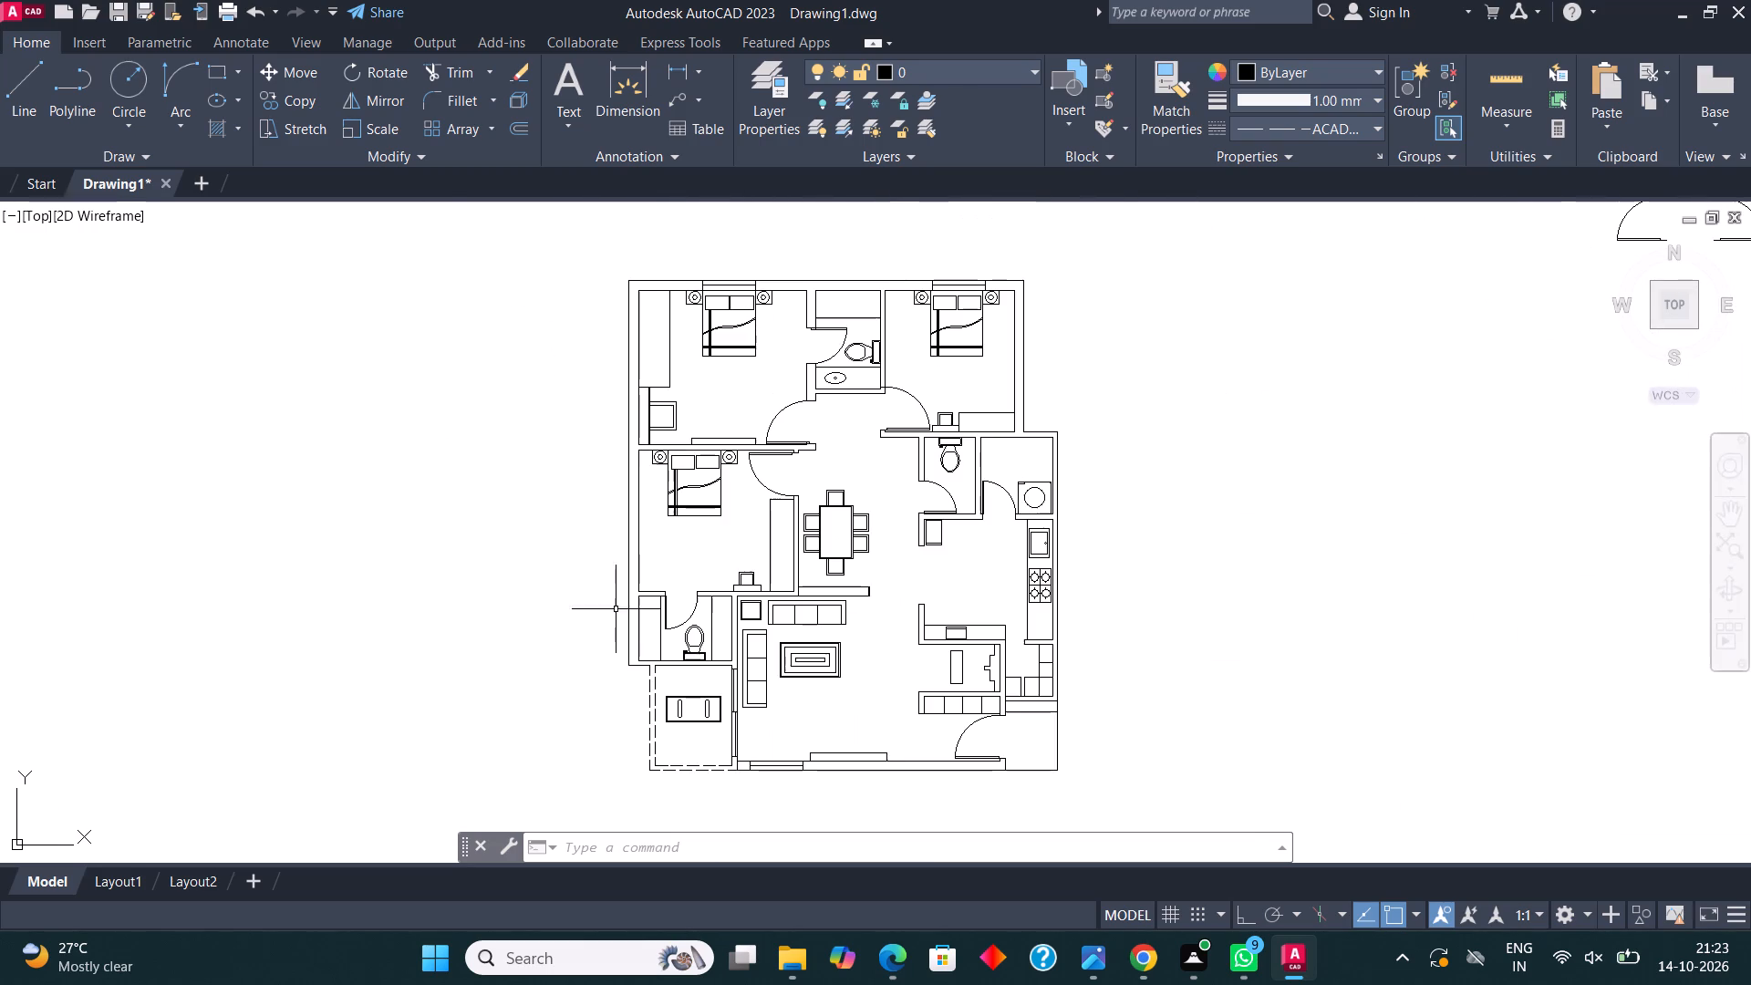
middle_click_drag(630, 443, 718, 490)
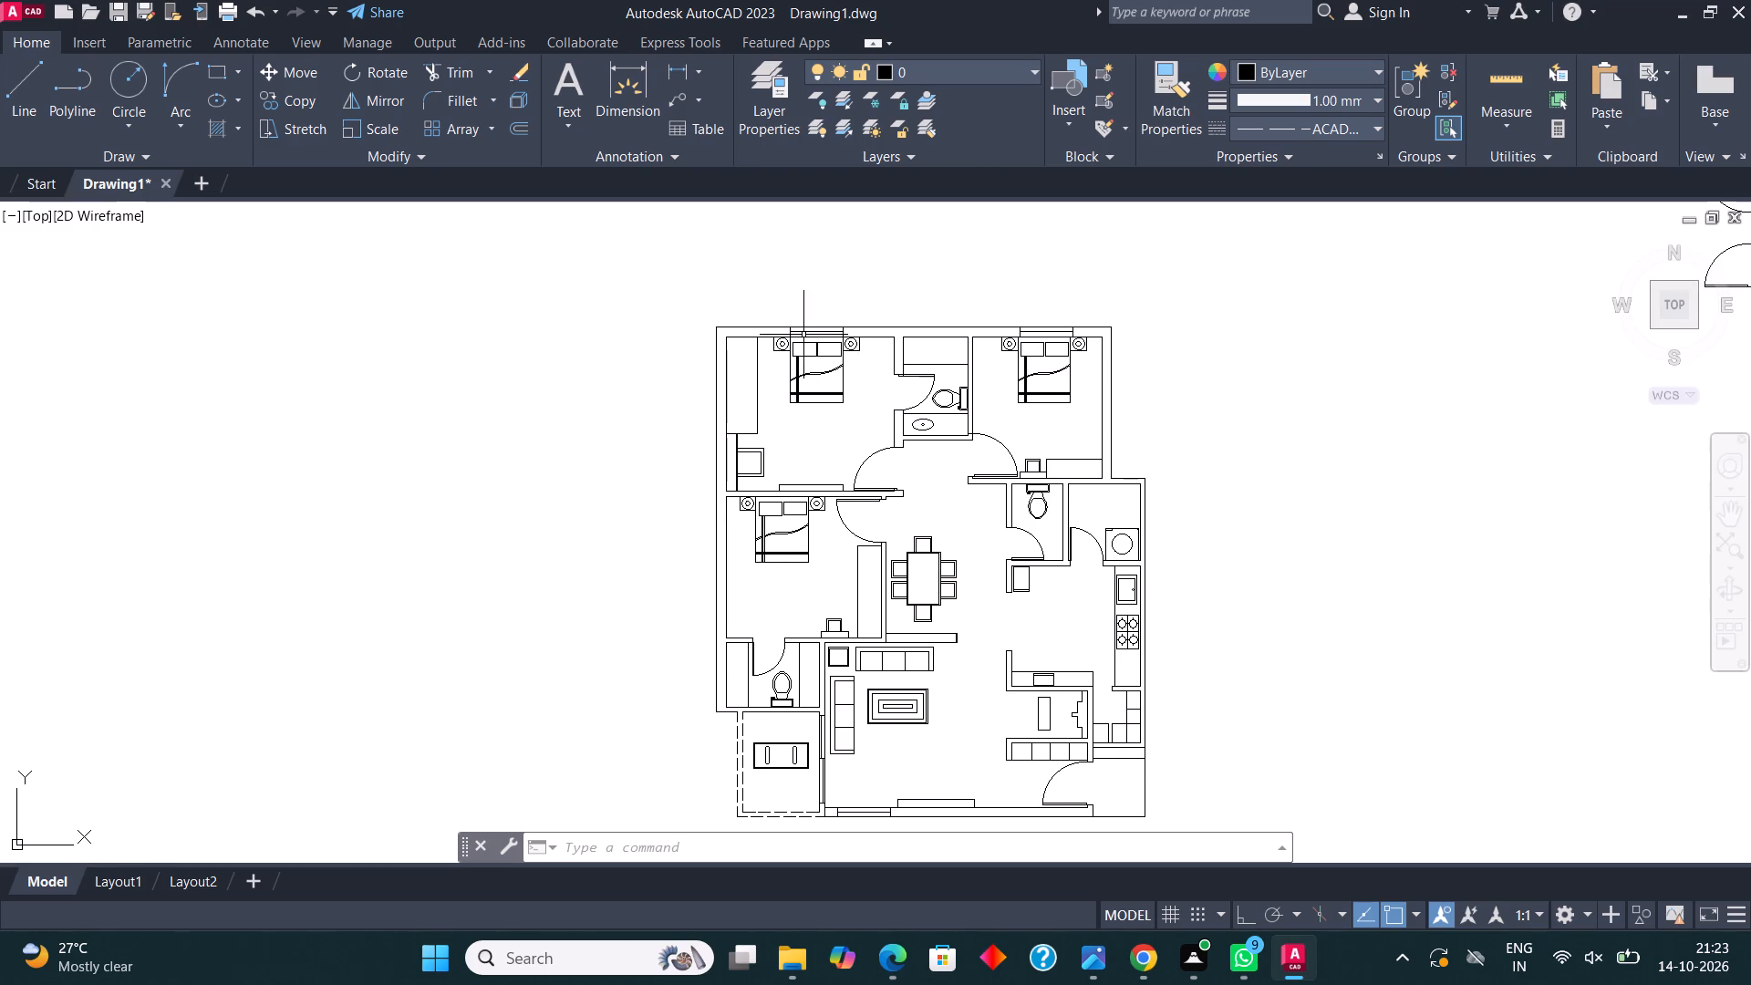
scroll(806, 330, "up", 4)
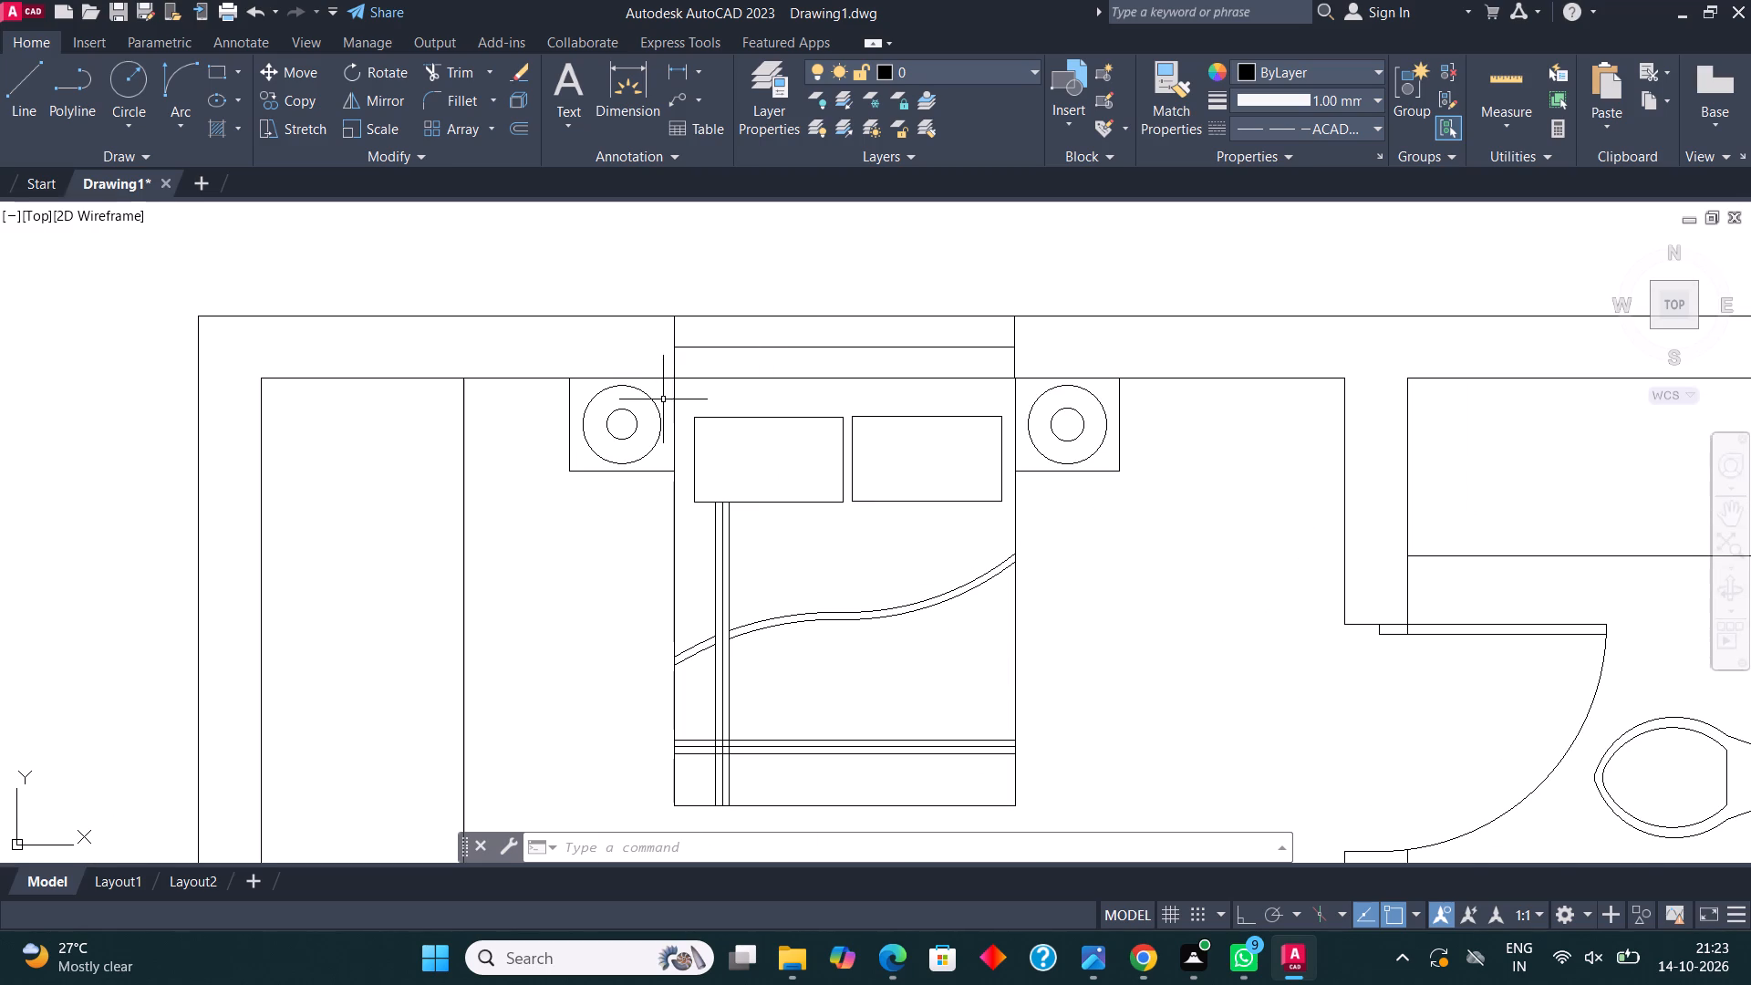
left_click(663, 399)
left_click(1031, 287)
left_click(293, 97)
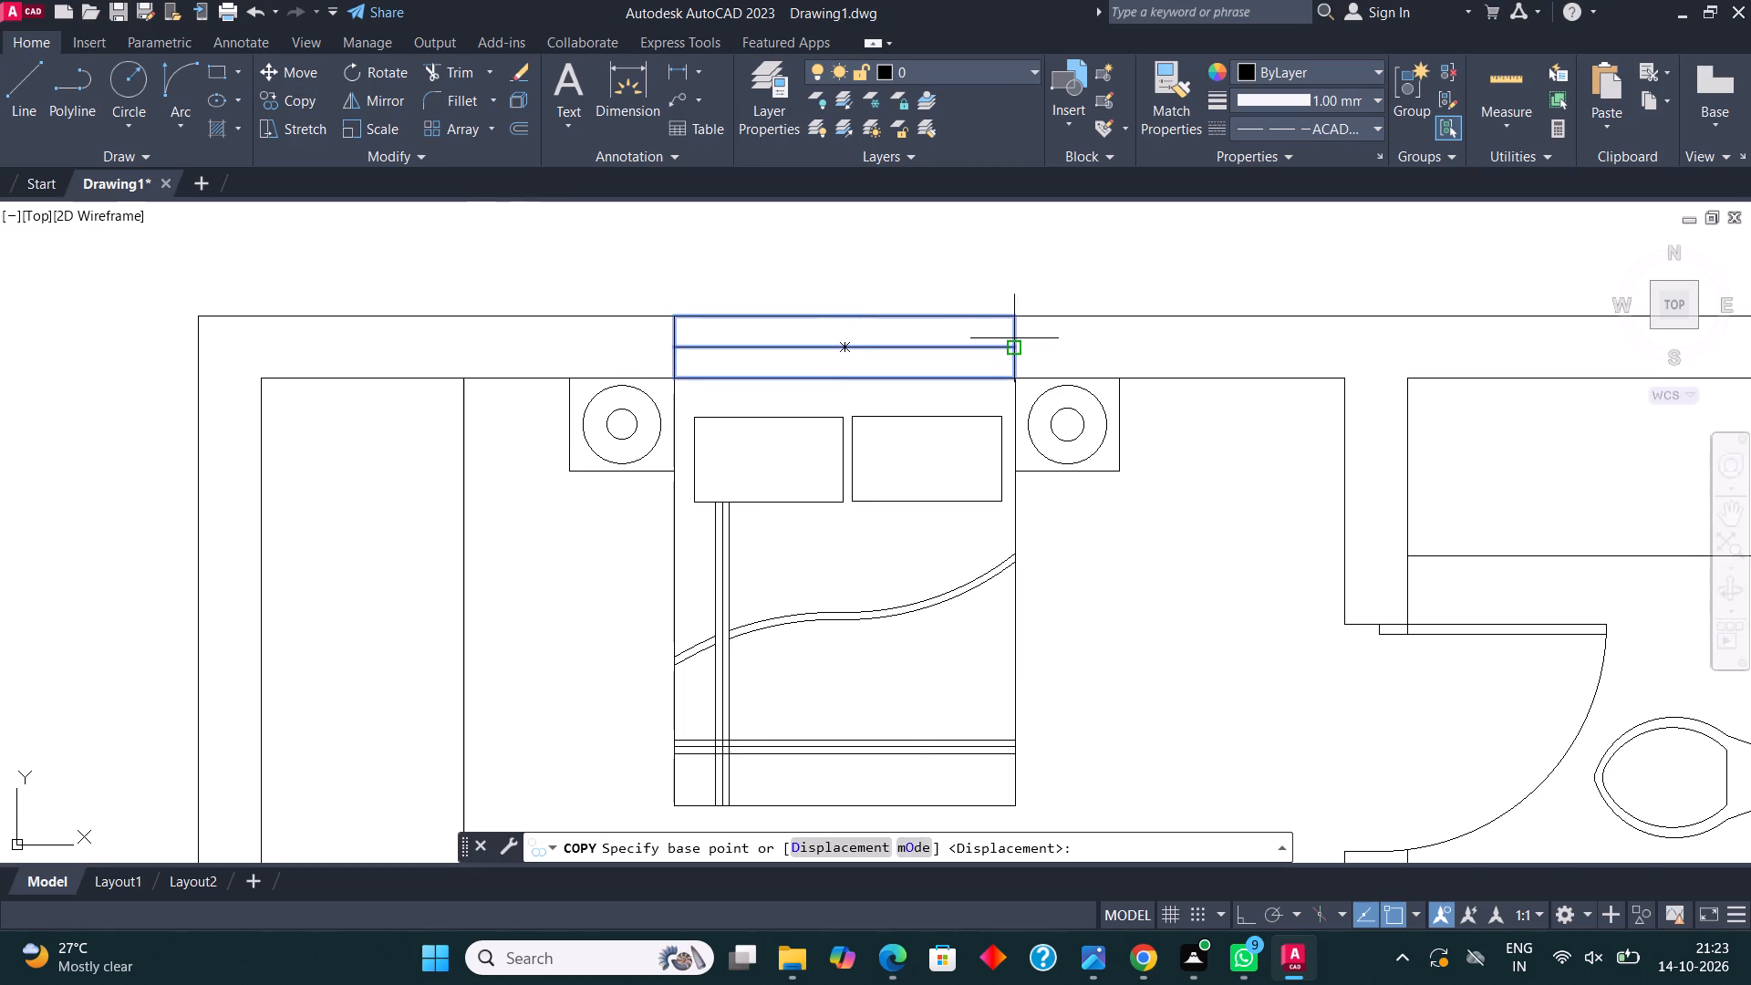
left_click(898, 360)
scroll(1176, 361, "down", 2)
left_click(586, 475)
key("Escape")
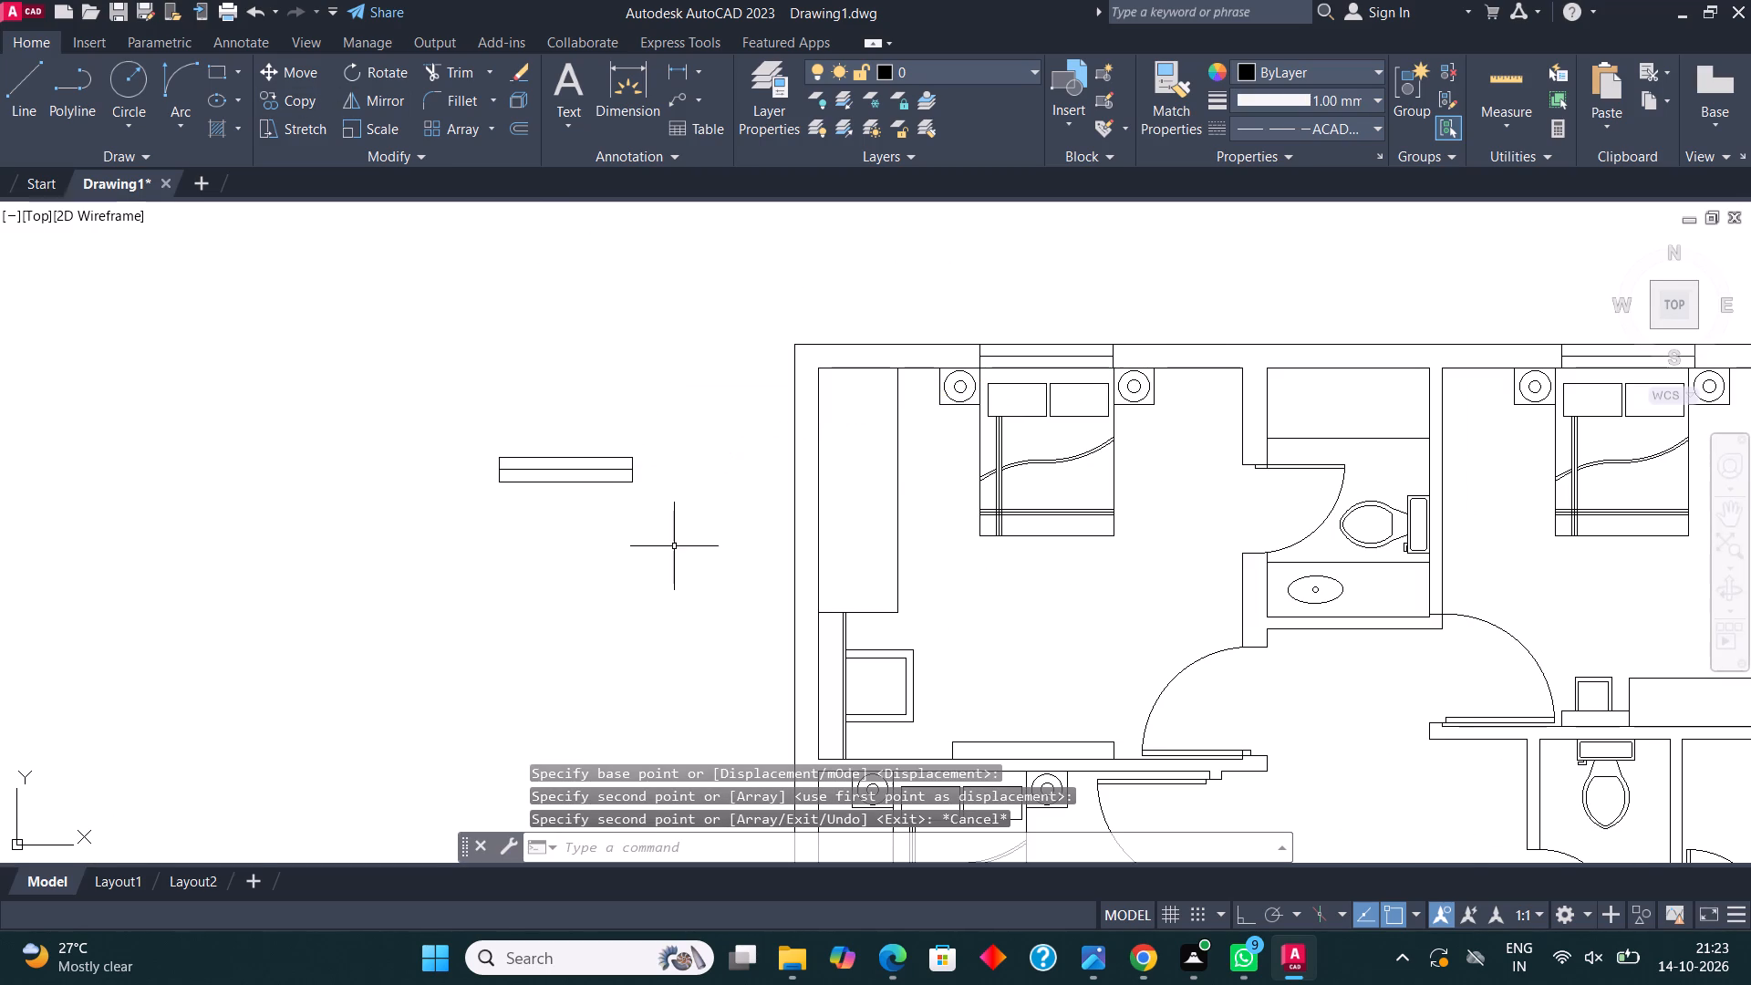
Rotate the loose window copy left of the plan a quarter turn so it stands vertical.
left_click_drag(654, 538, 628, 496)
left_click(431, 368)
left_click(387, 75)
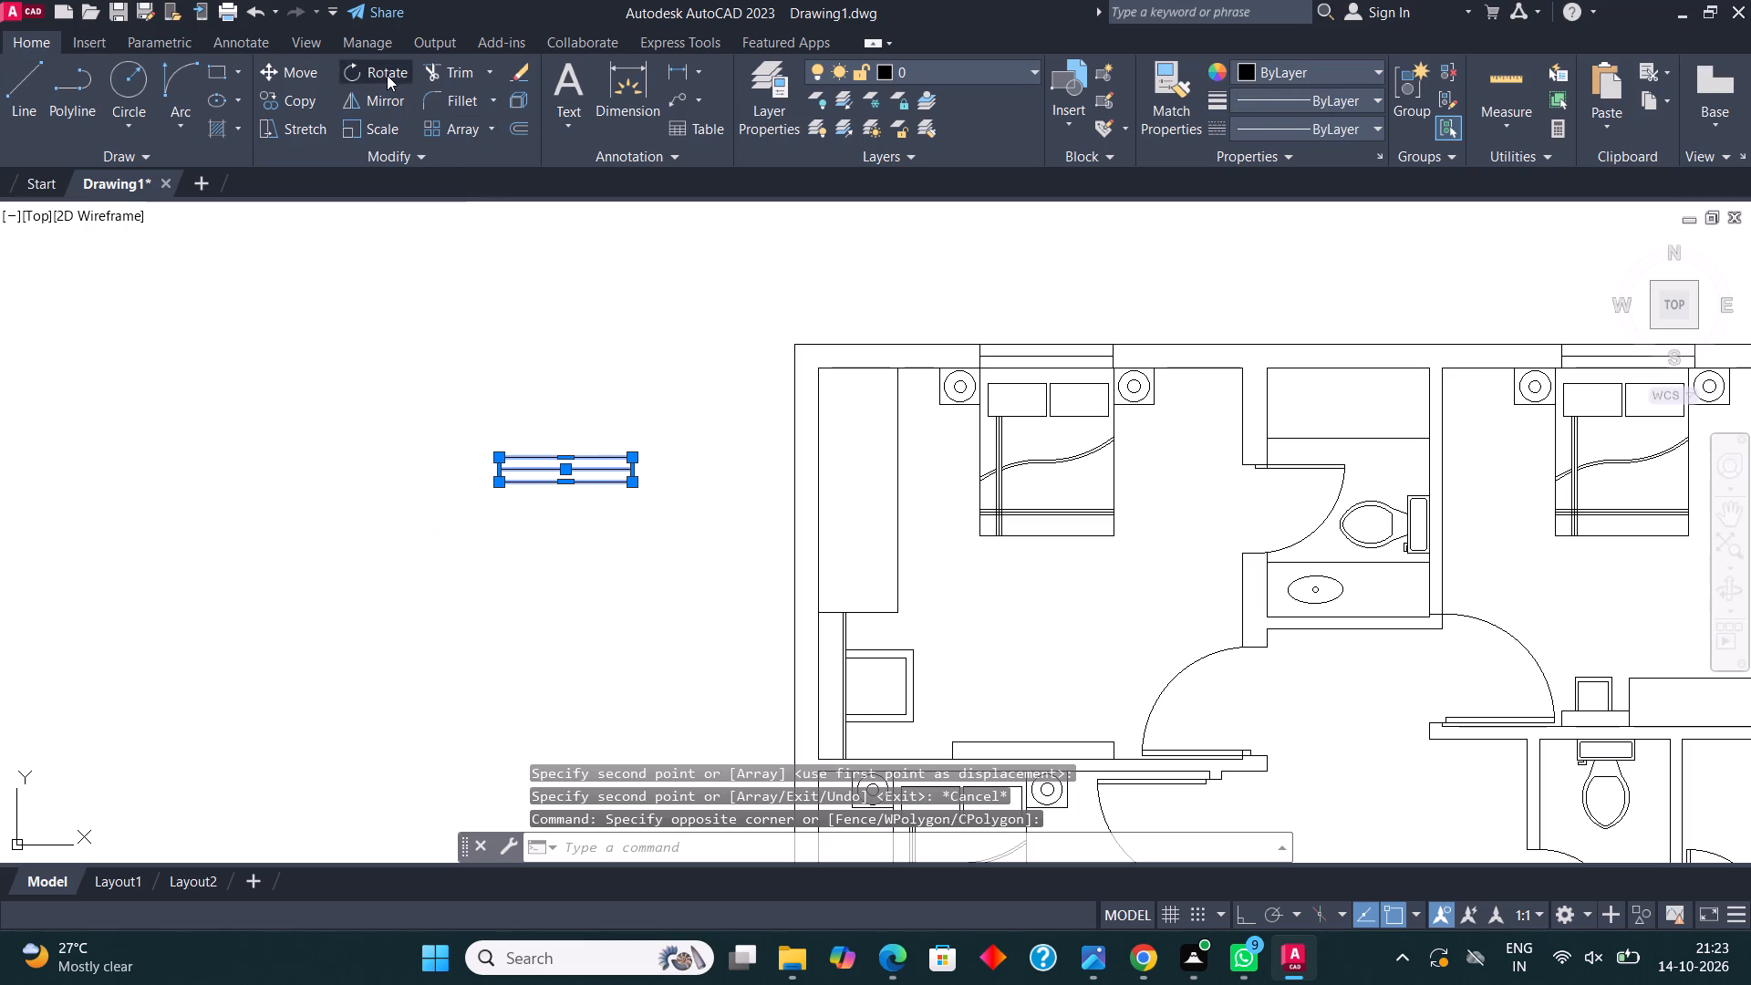
left_click(515, 480)
key("F8")
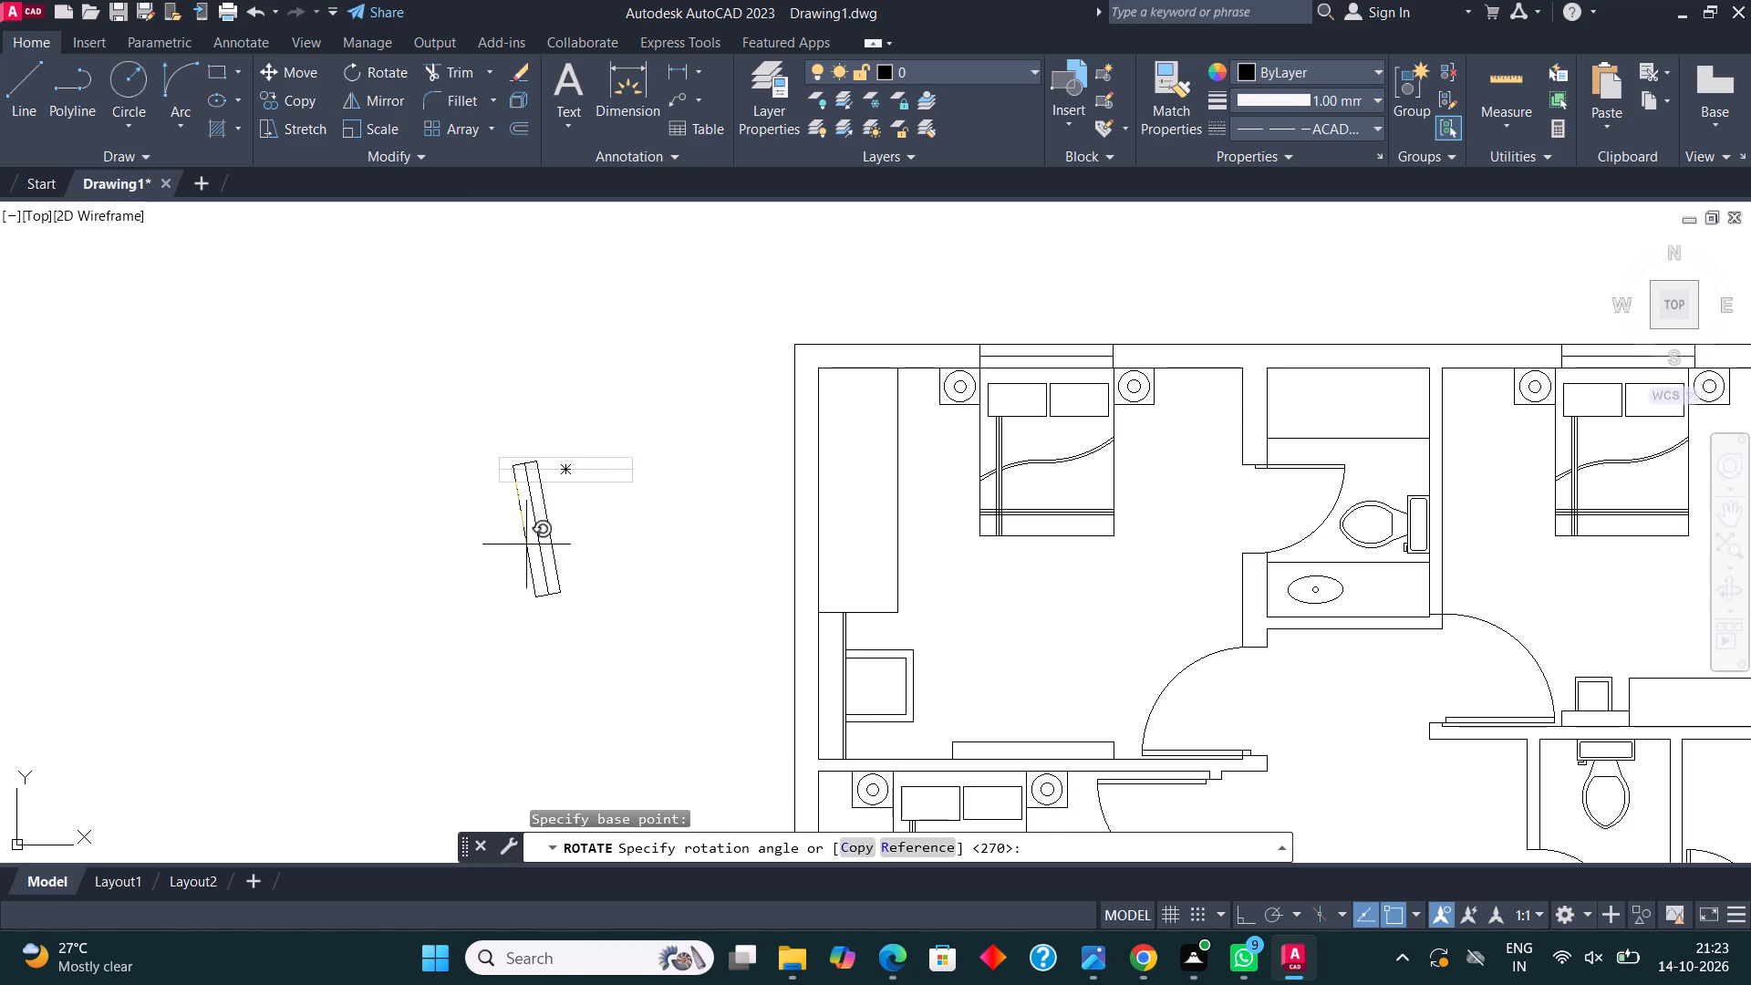
left_click(523, 616)
Copy the vertical window into the left exterior wall of the upper left bedroom and of the bedroom below it.
left_click_drag(597, 672, 570, 615)
left_click(455, 410)
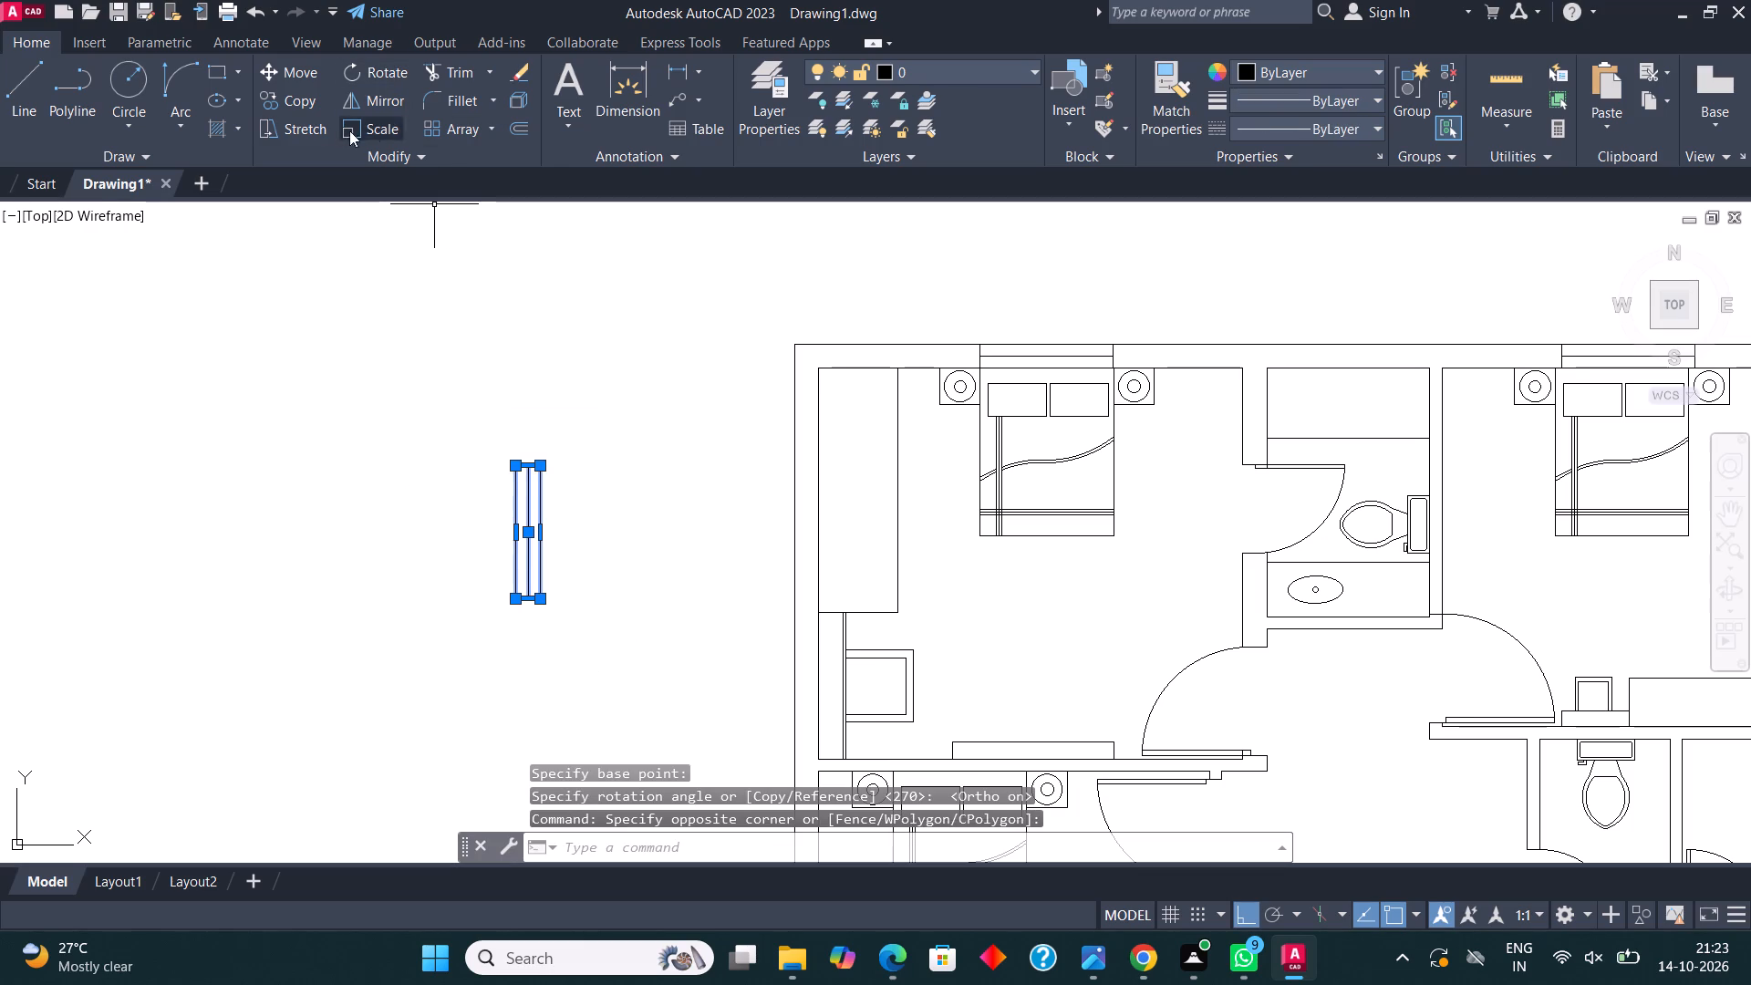
left_click(312, 96)
left_click(512, 472)
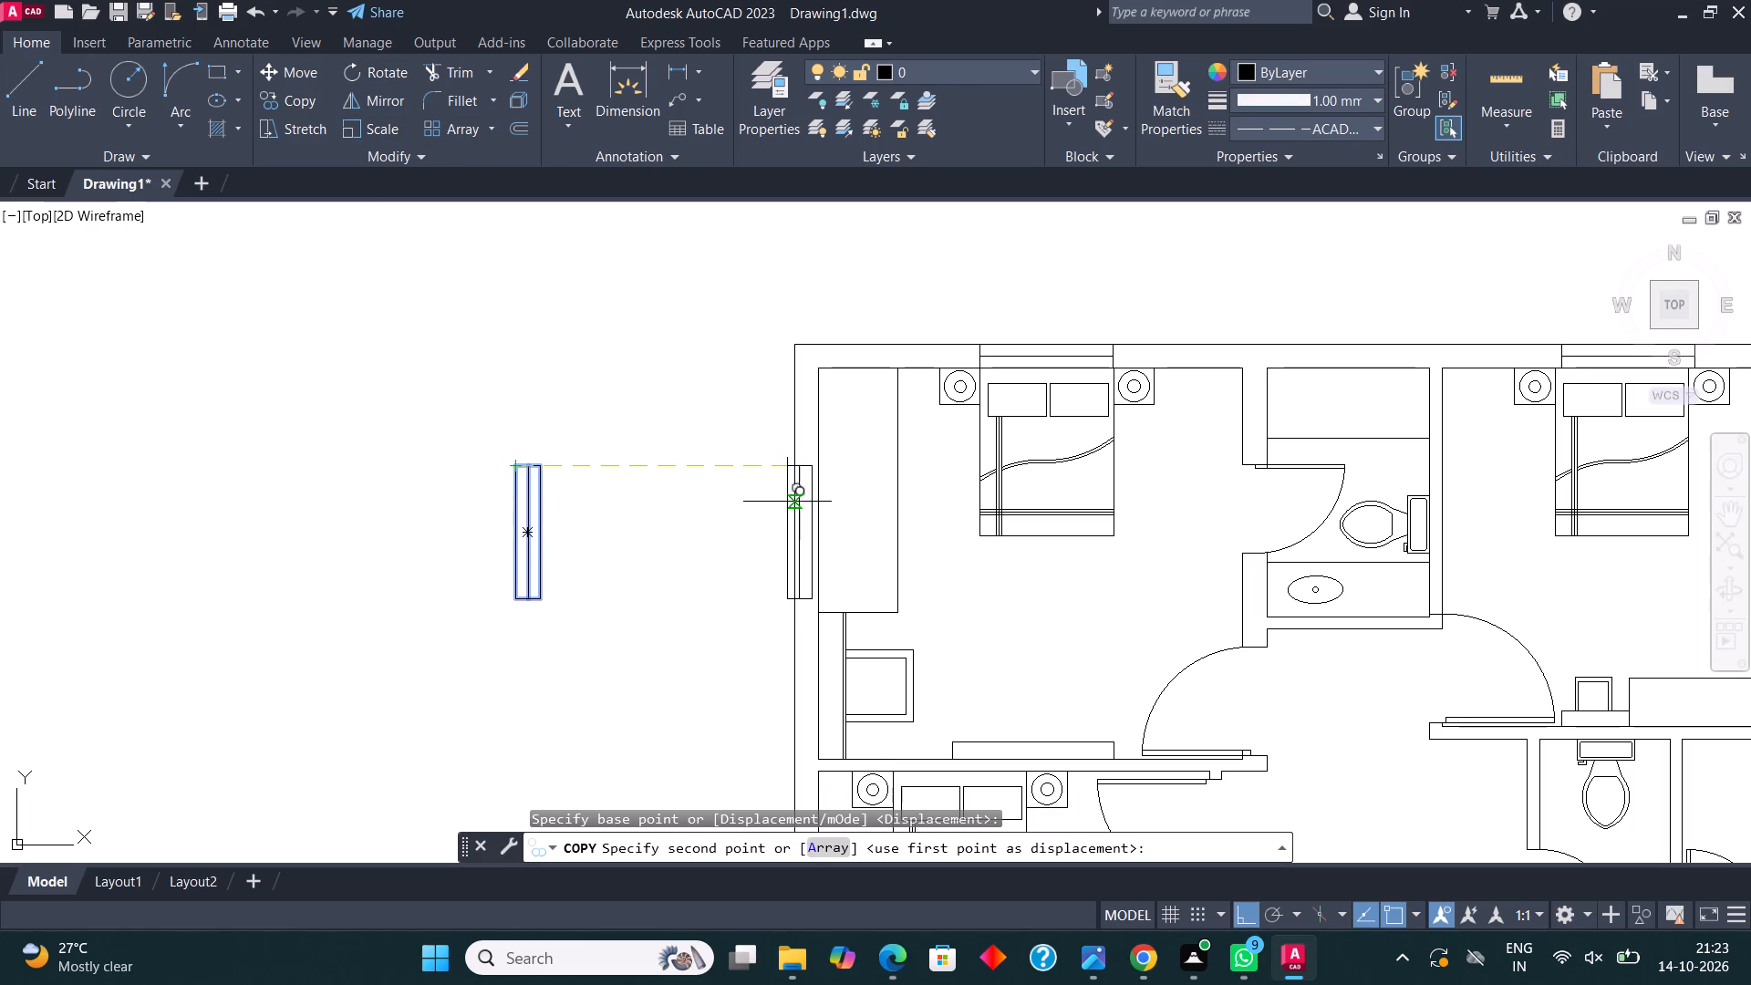
key("F8")
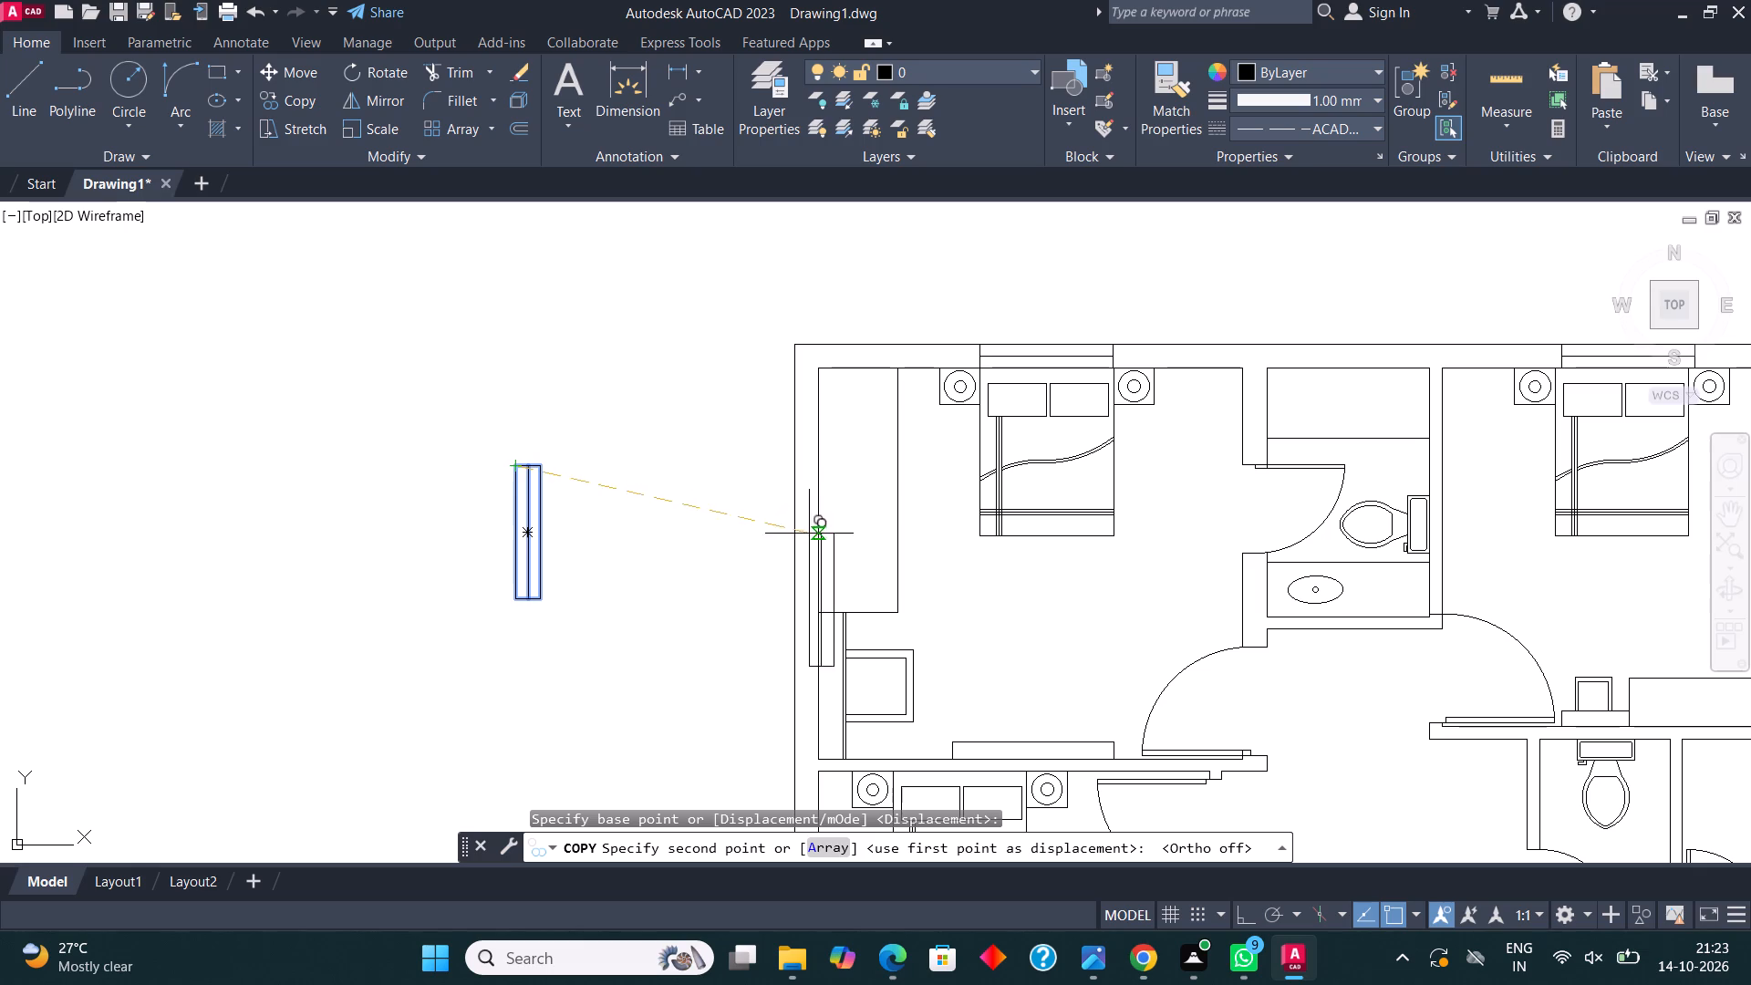
left_click(803, 552)
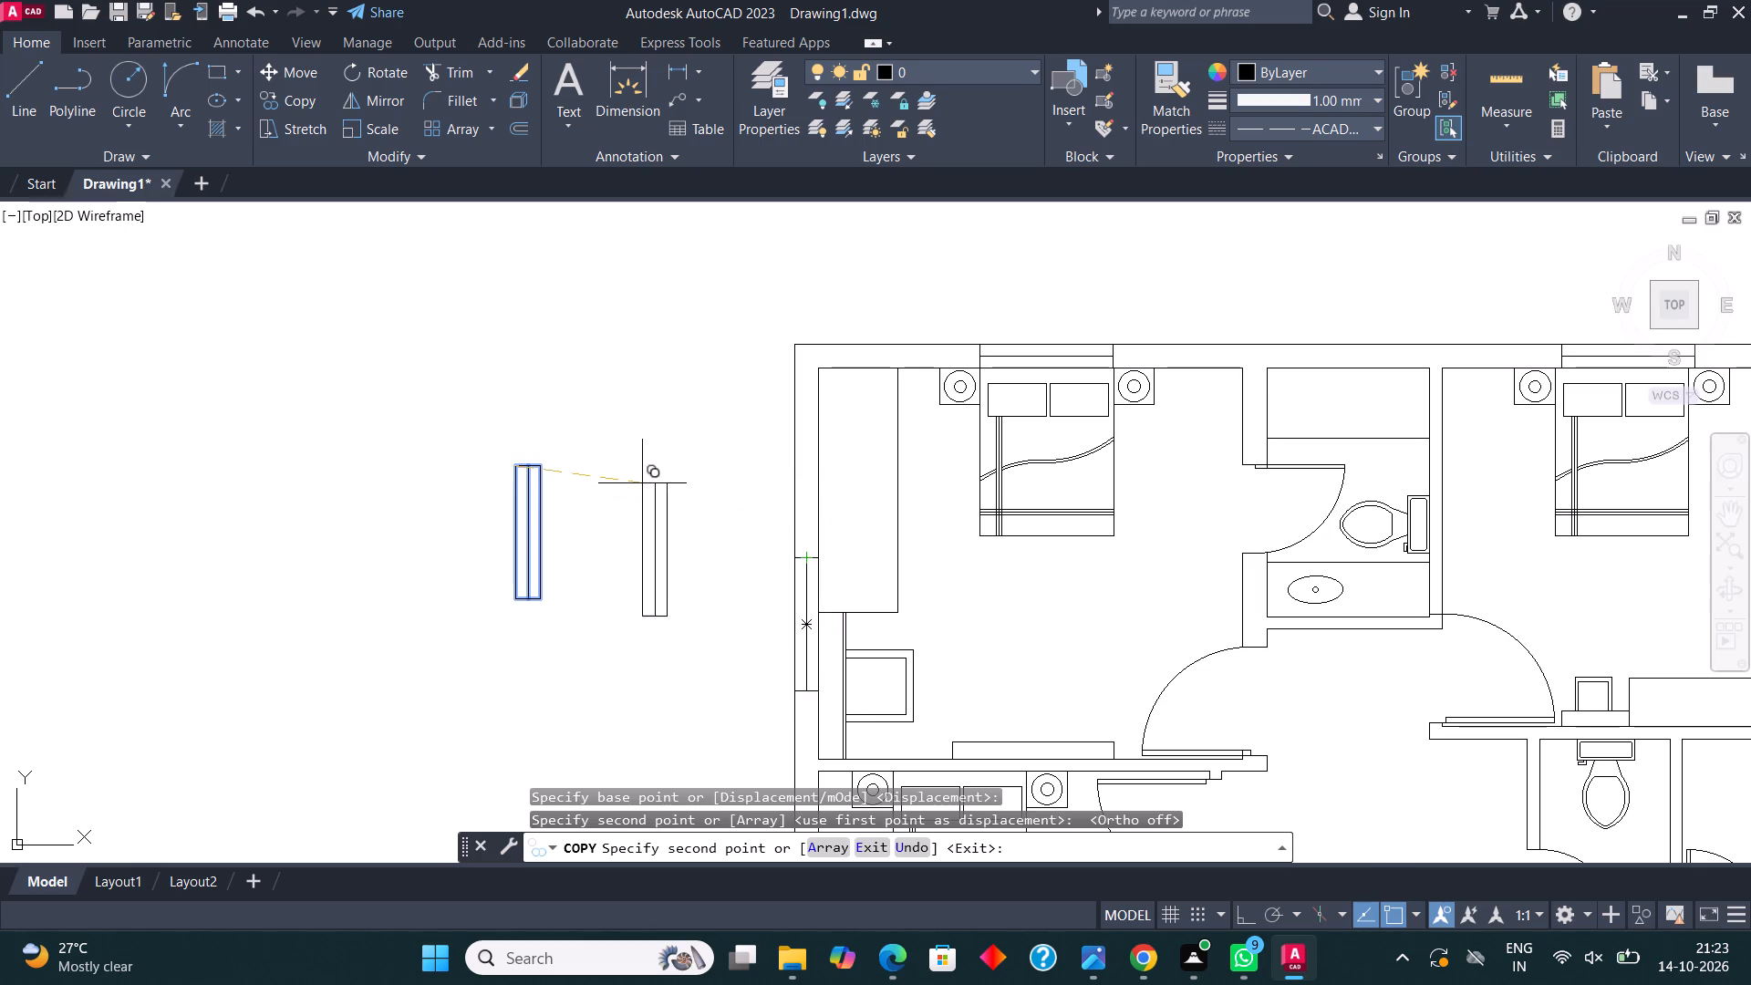
scroll(637, 480, "down", 1)
middle_click_drag(817, 490, 885, 316)
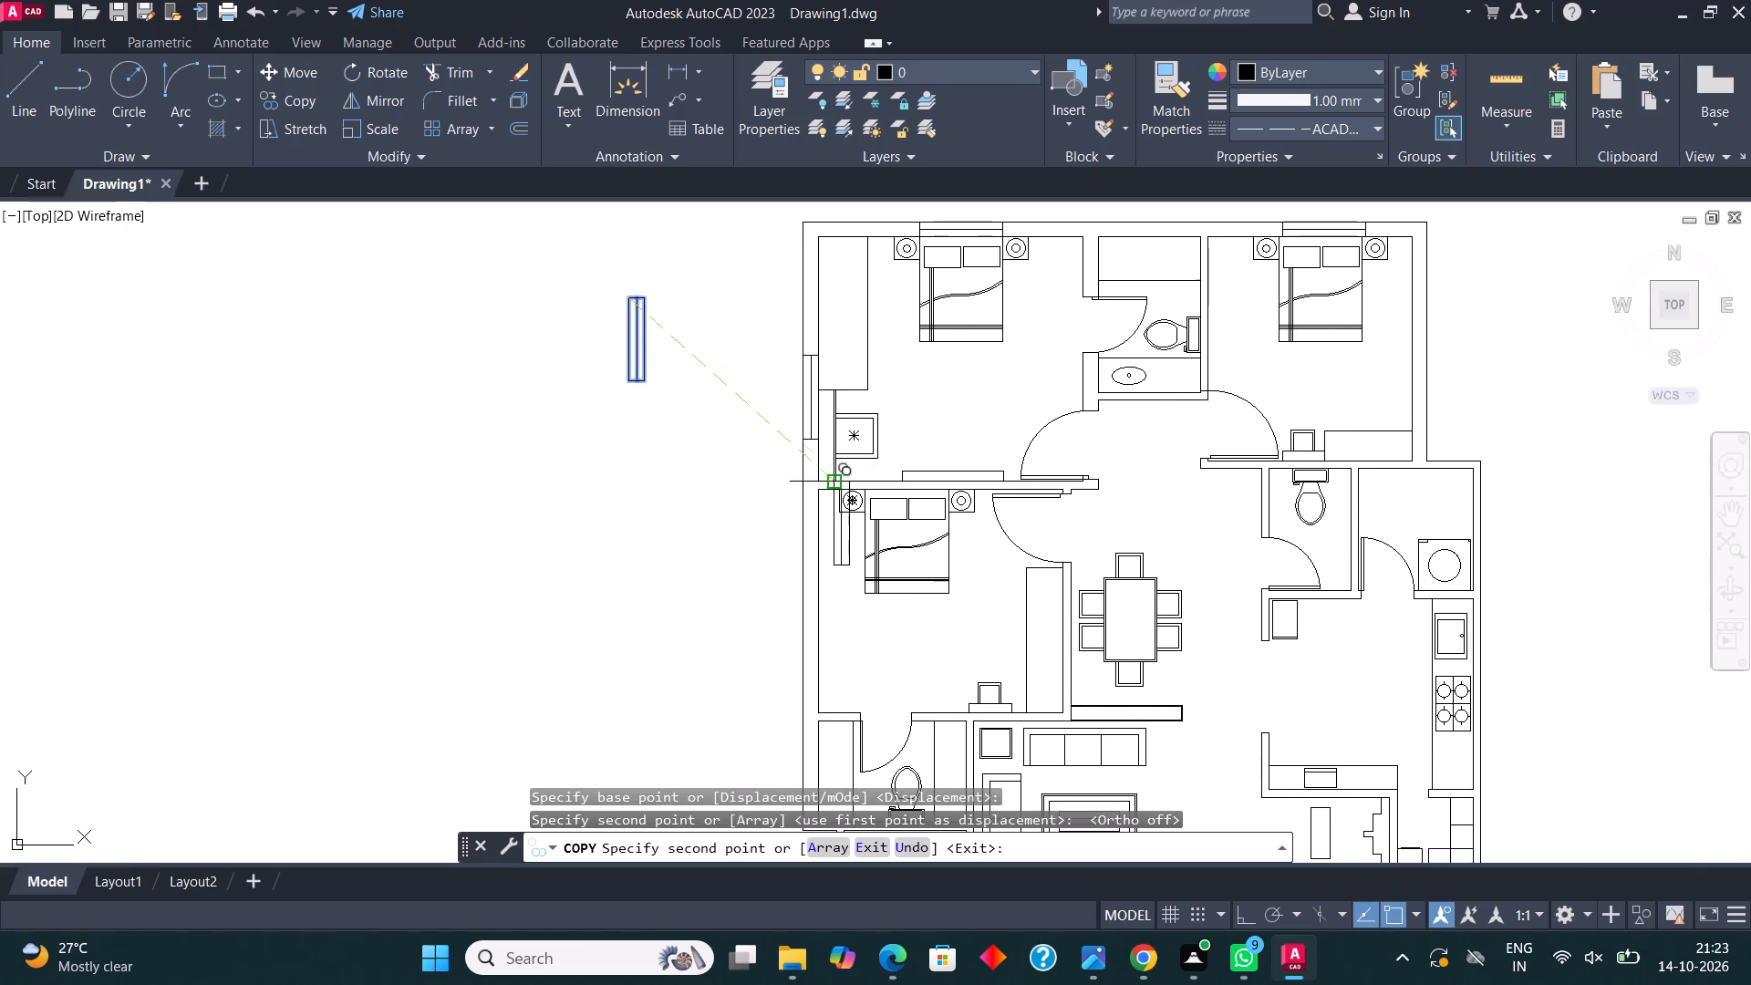
left_click(806, 569)
Place another copy of the vertical window in the right exterior wall of the upper right bedroom and end the copying.
middle_click_drag(886, 556, 893, 356)
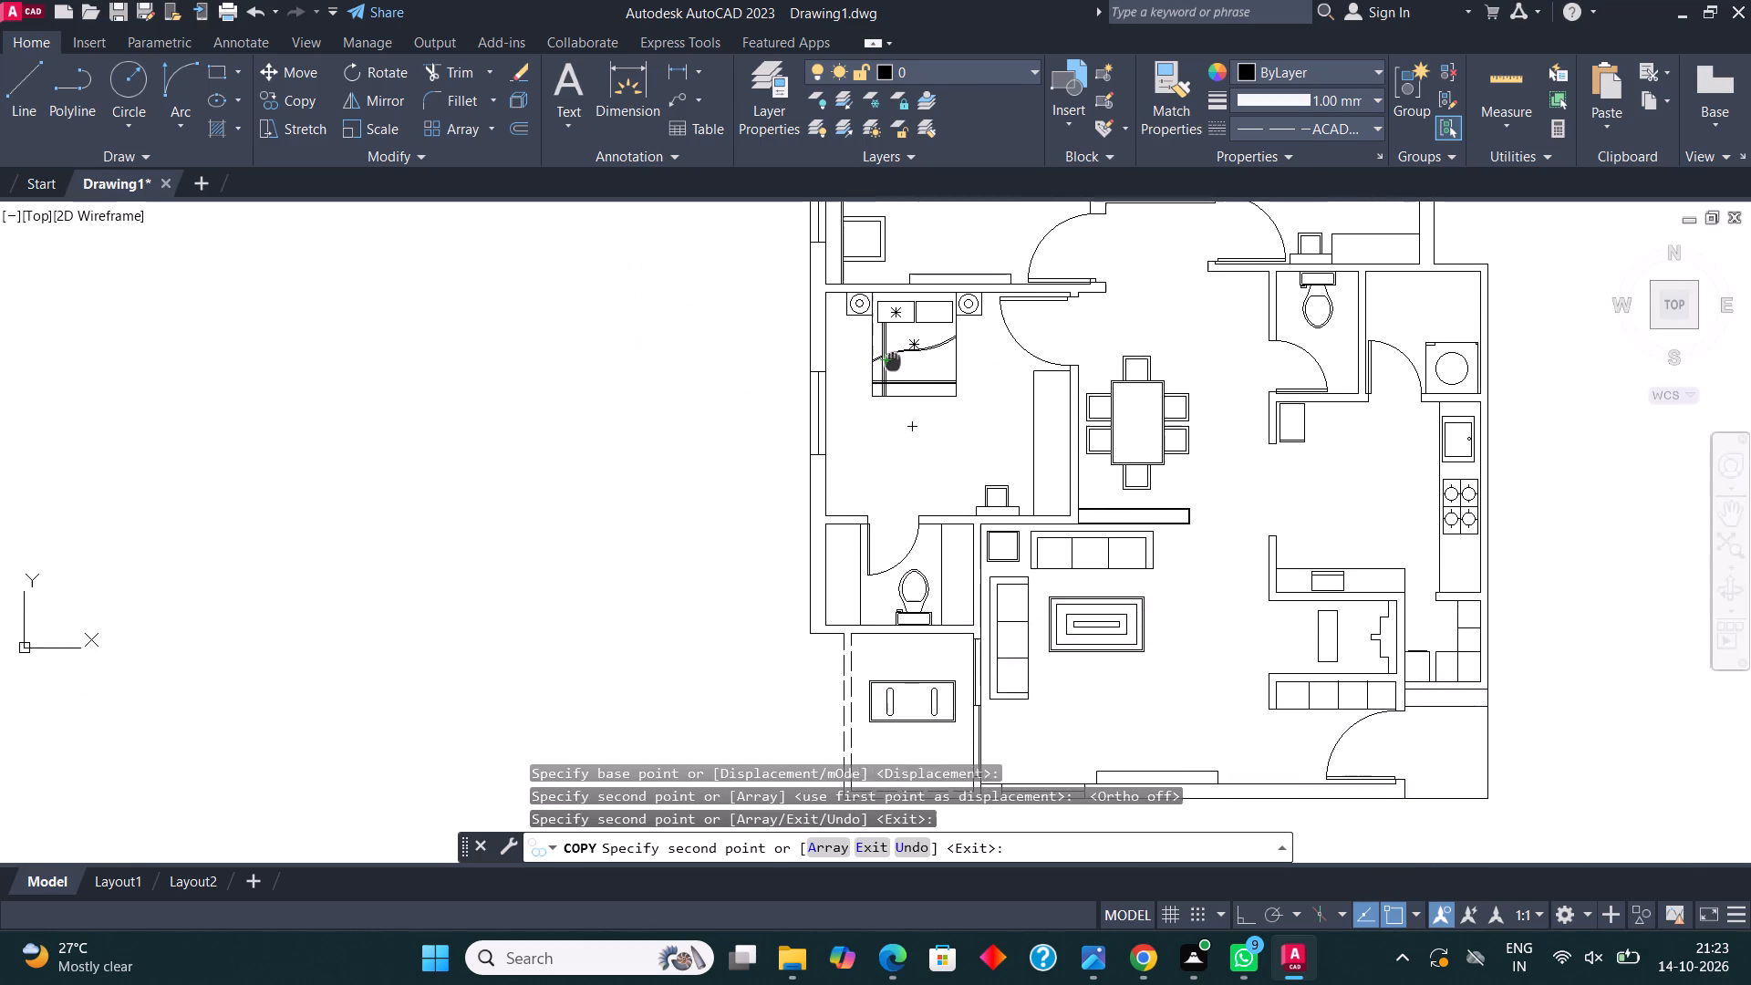
middle_click_drag(893, 356, 897, 312)
scroll(805, 589, "down", 2)
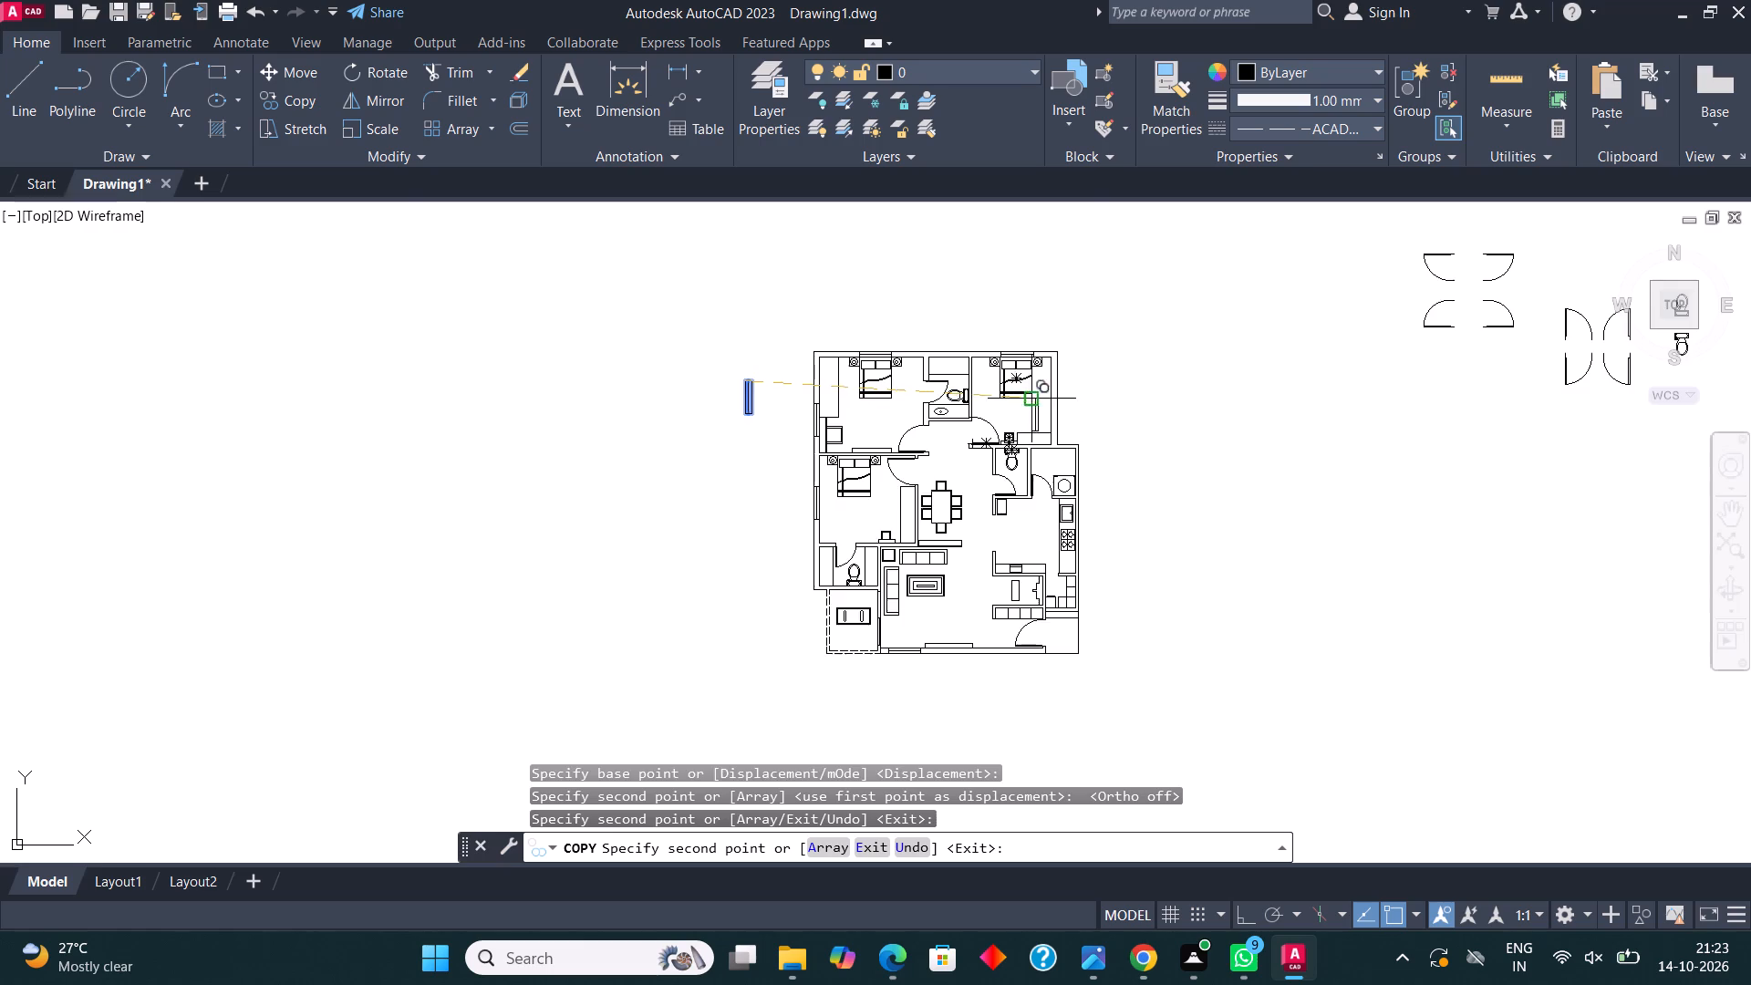
scroll(1041, 403, "up", 3)
left_click(1066, 365)
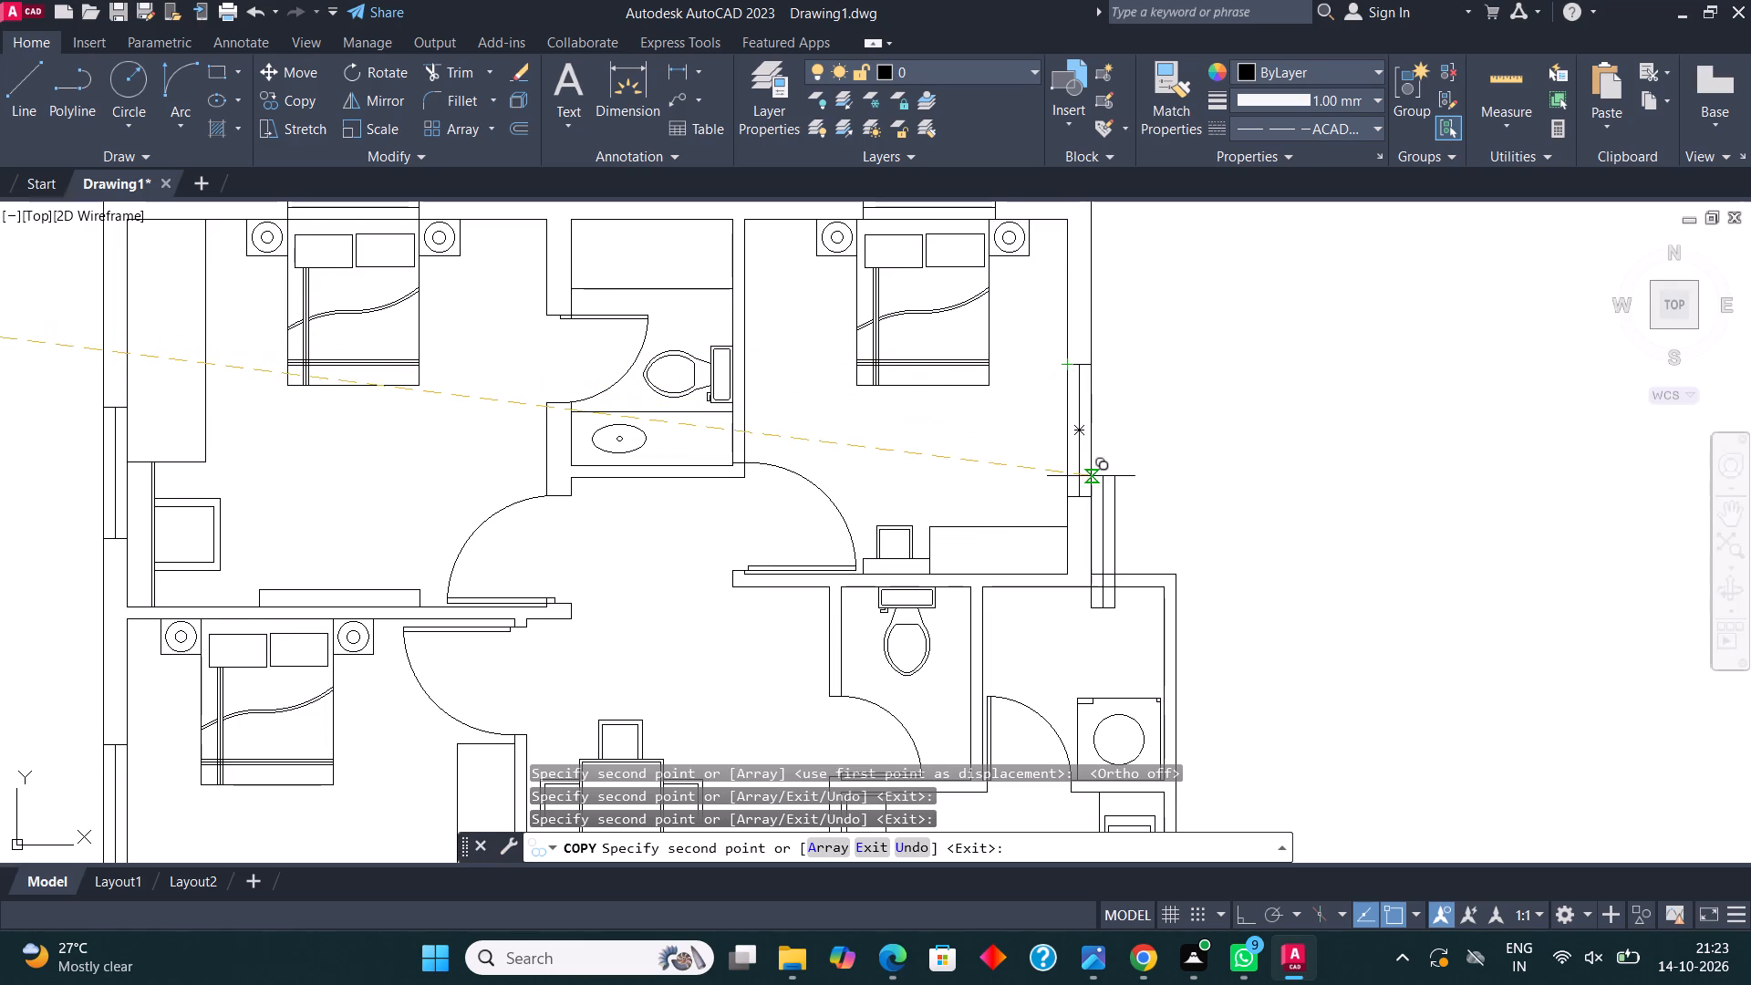
middle_click_drag(1092, 482, 1061, 324)
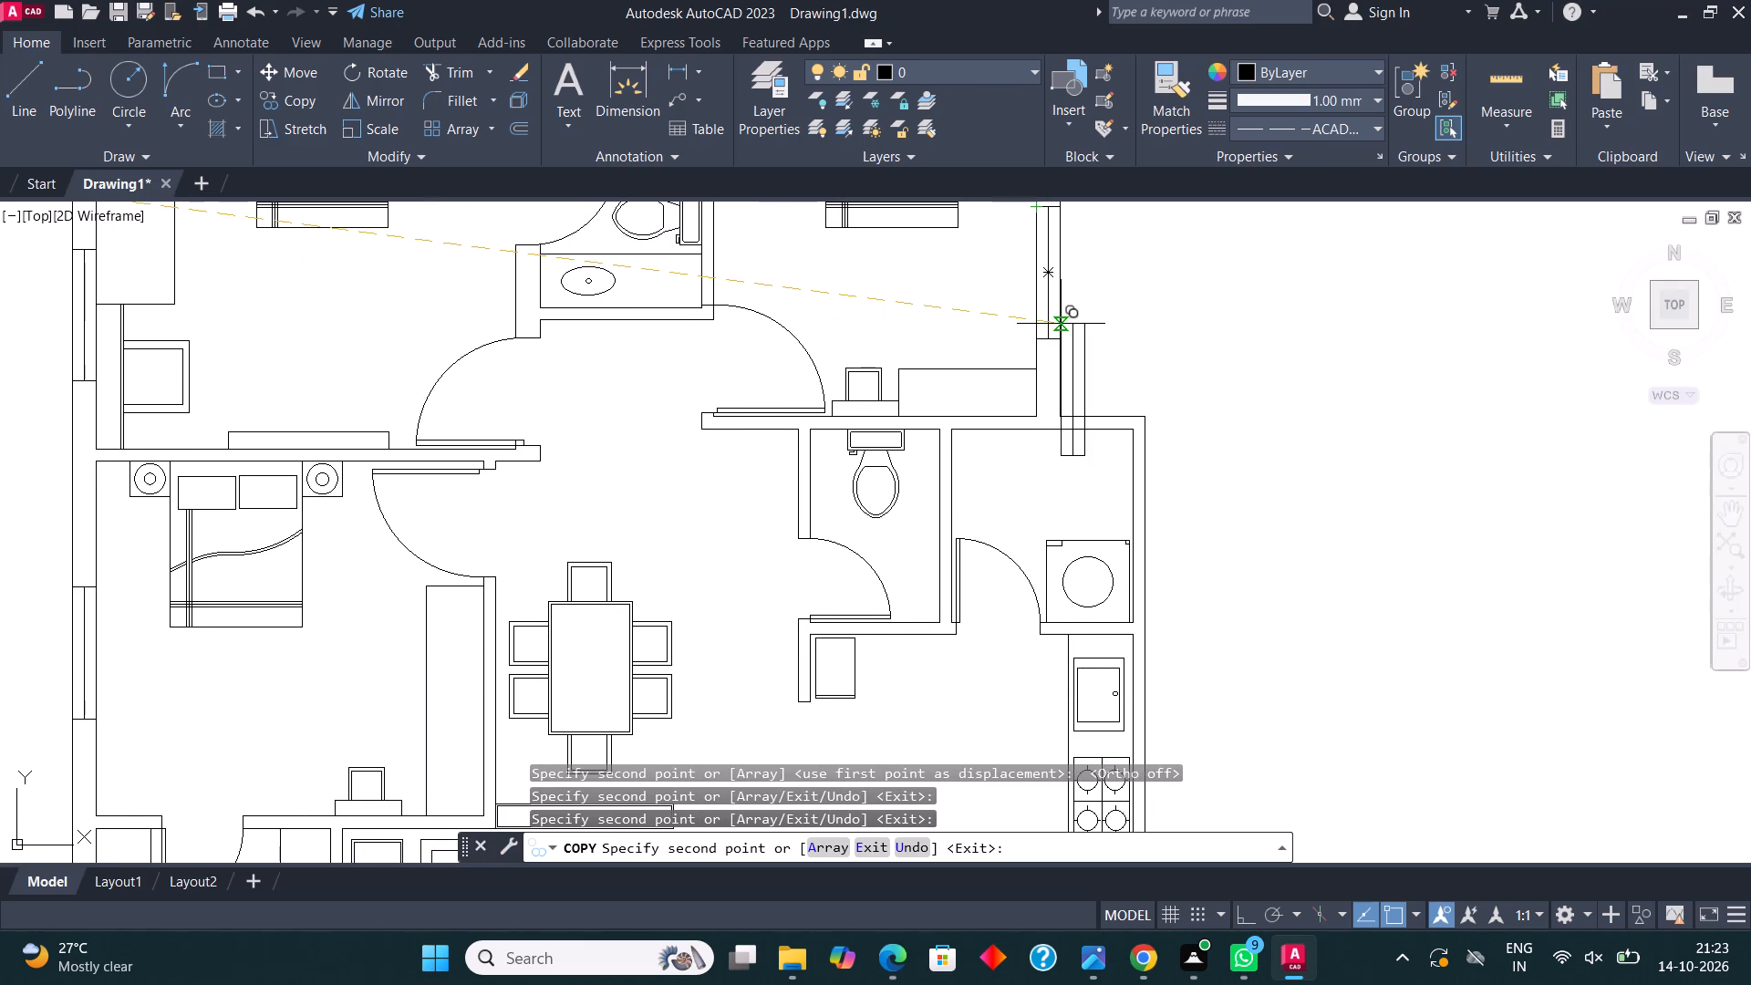
key("Escape")
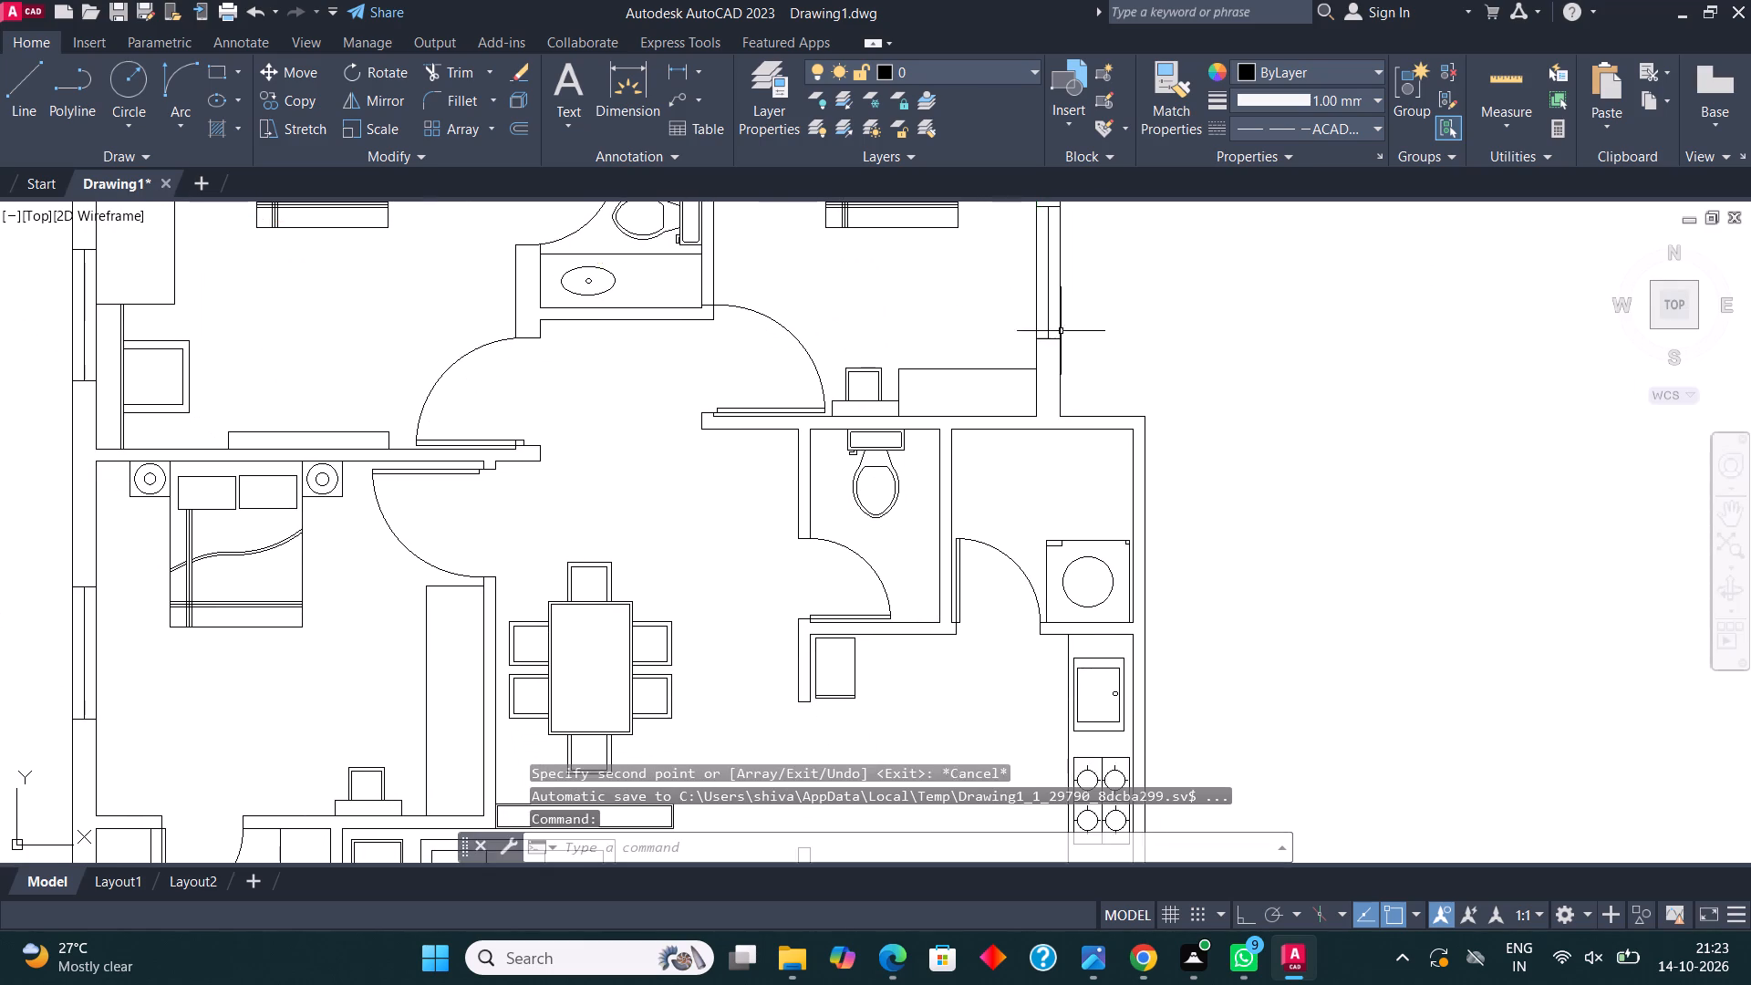
scroll(1056, 424, "down", 2)
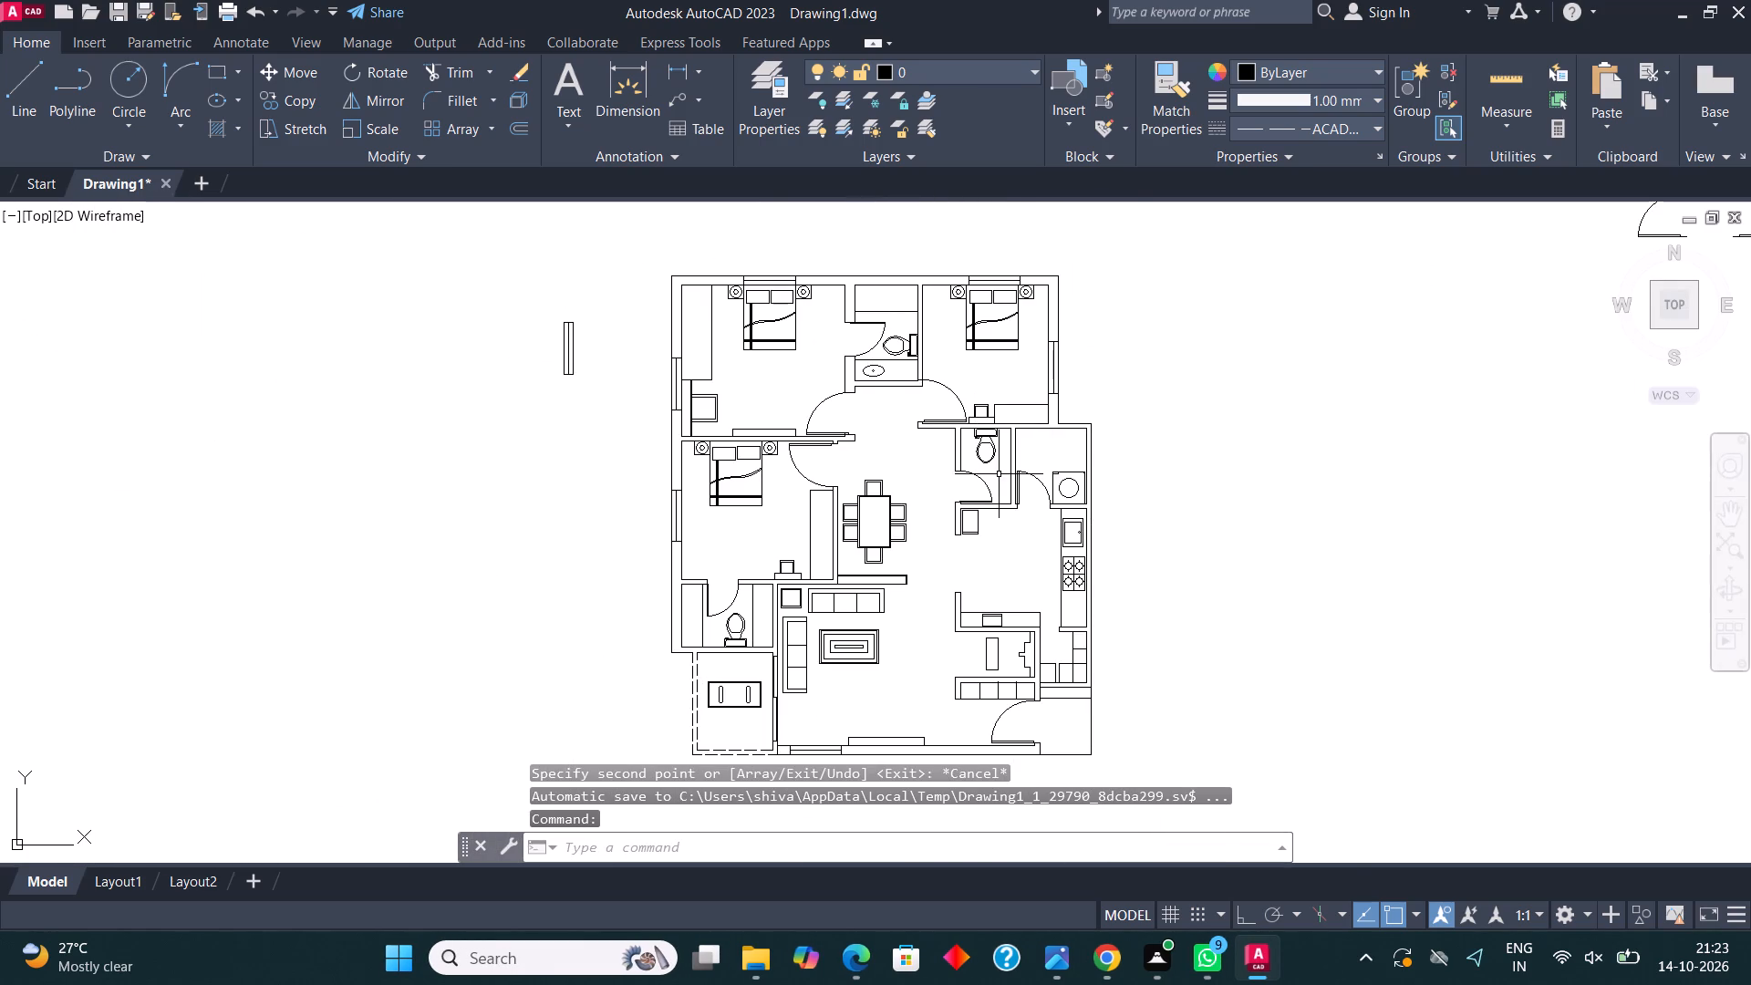
Draw a window about 1'-1" long, a rectangle with a centre line, in the wall between the middle toilet and the washing machine room.
scroll(1000, 431, "up", 3)
scroll(1078, 424, "up", 2)
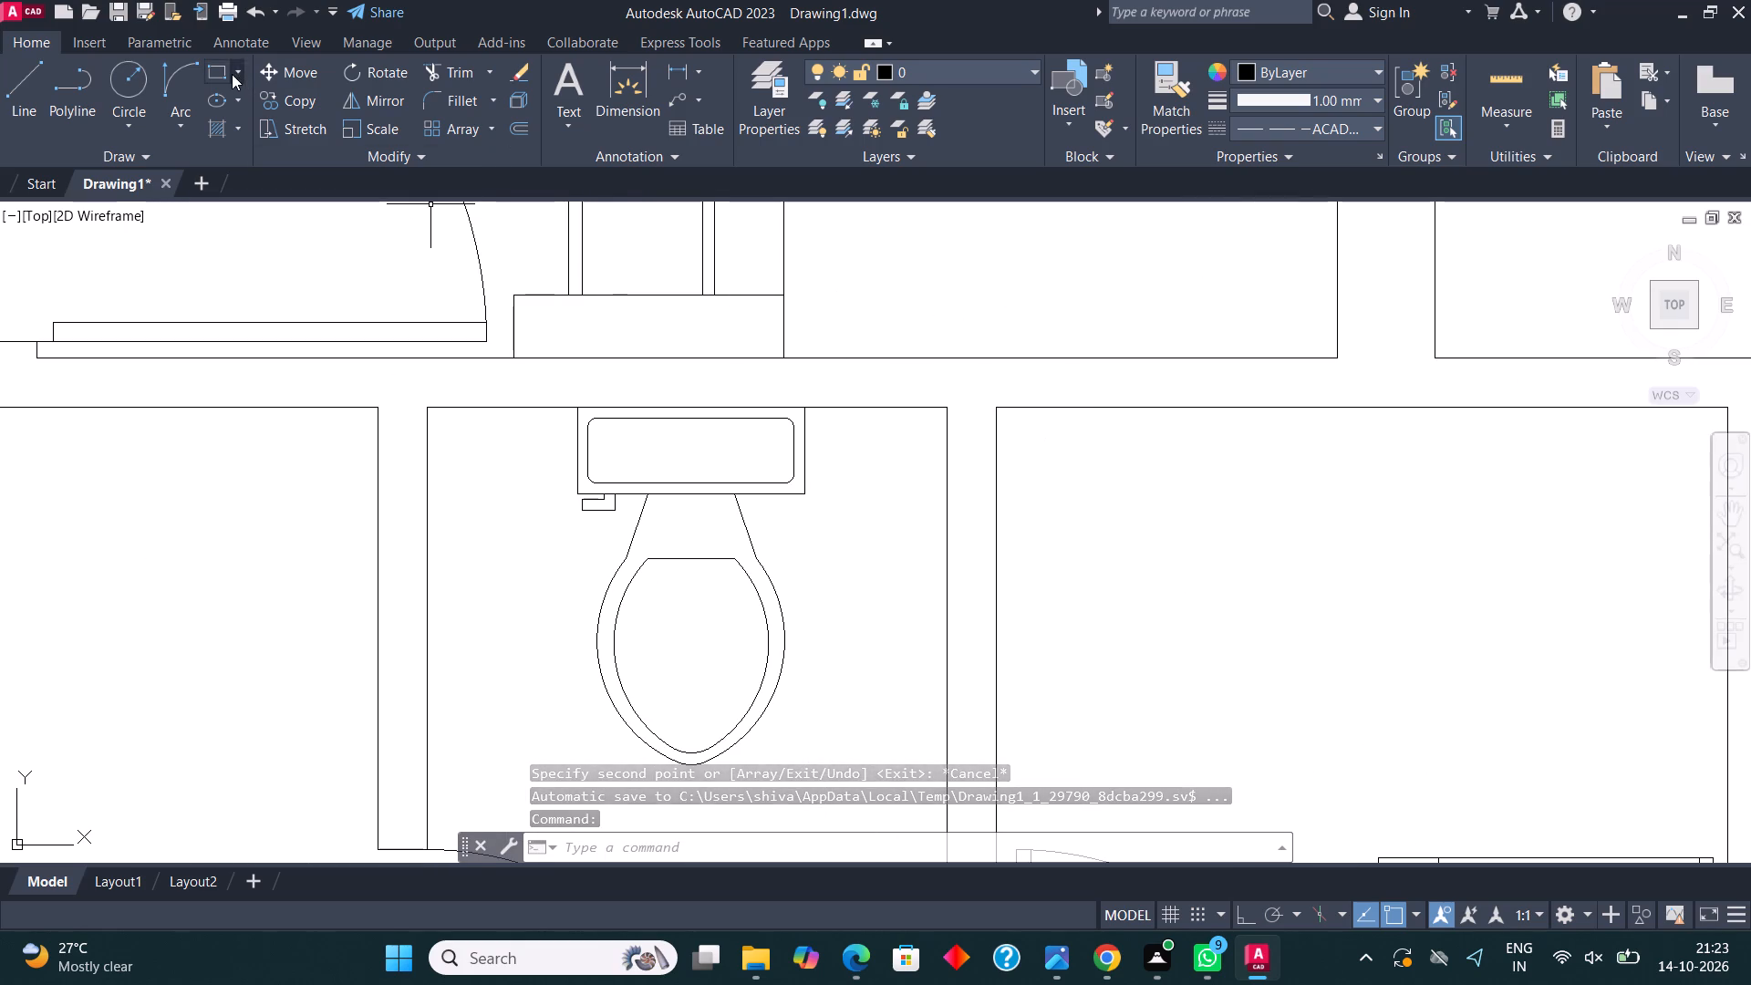
left_click(226, 74)
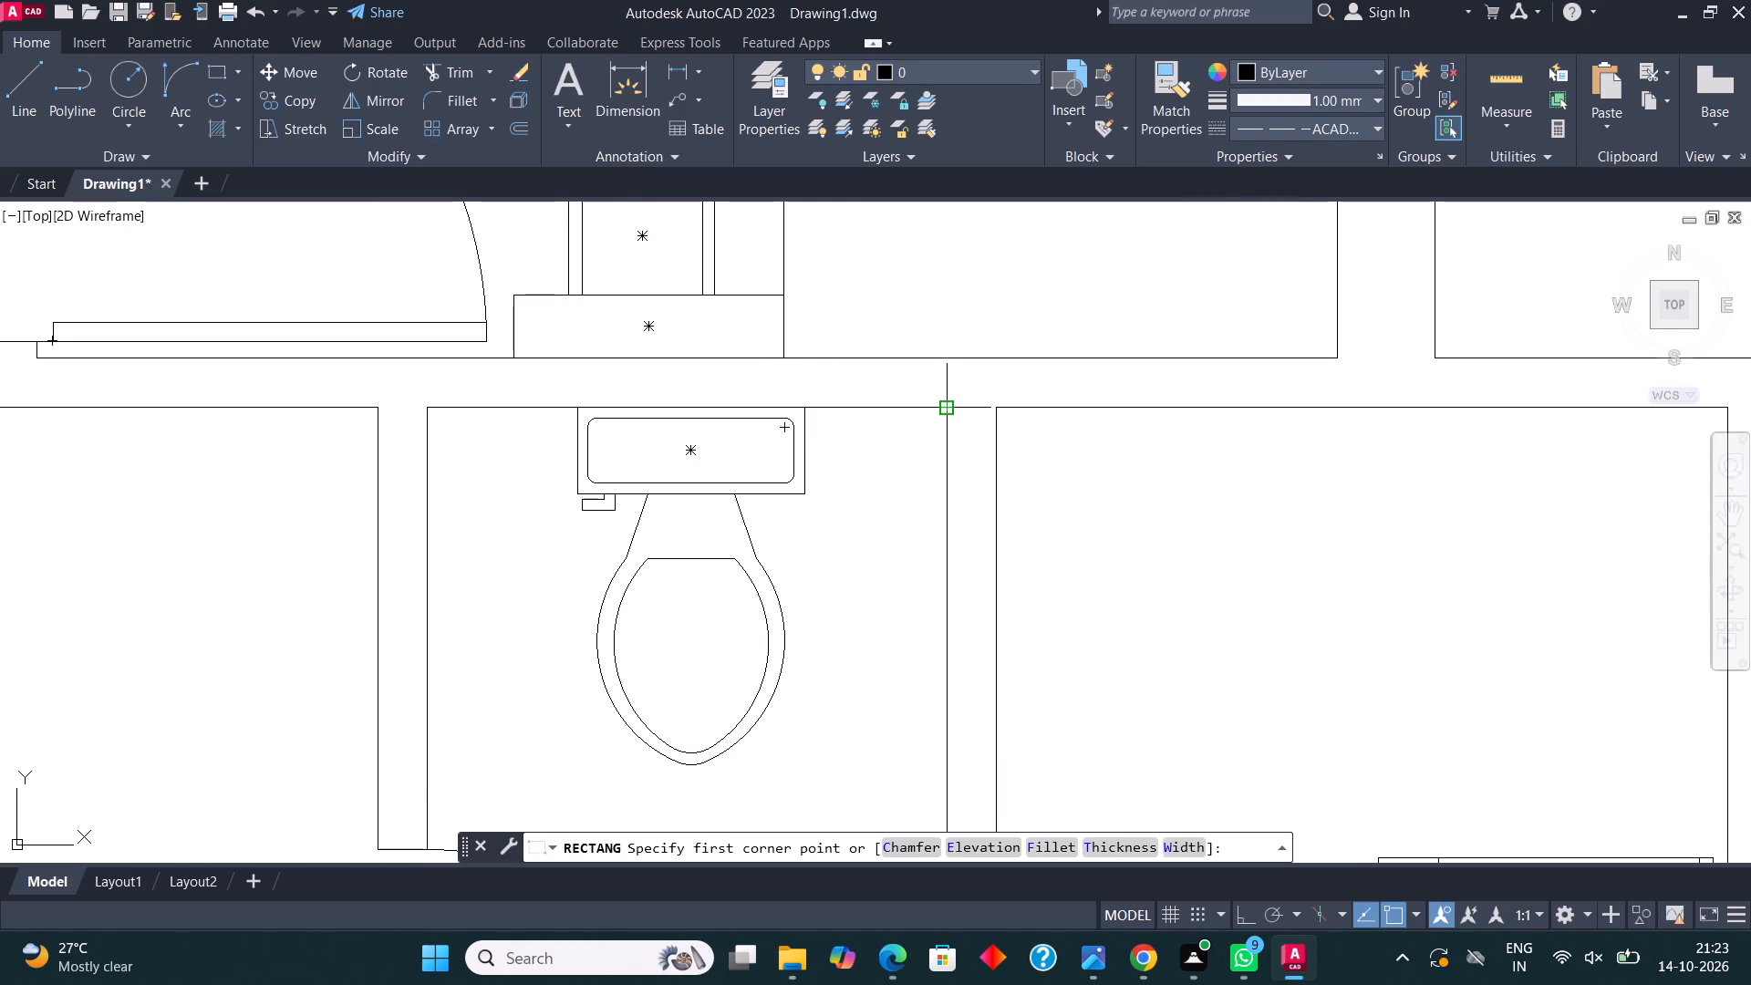
left_click(939, 464)
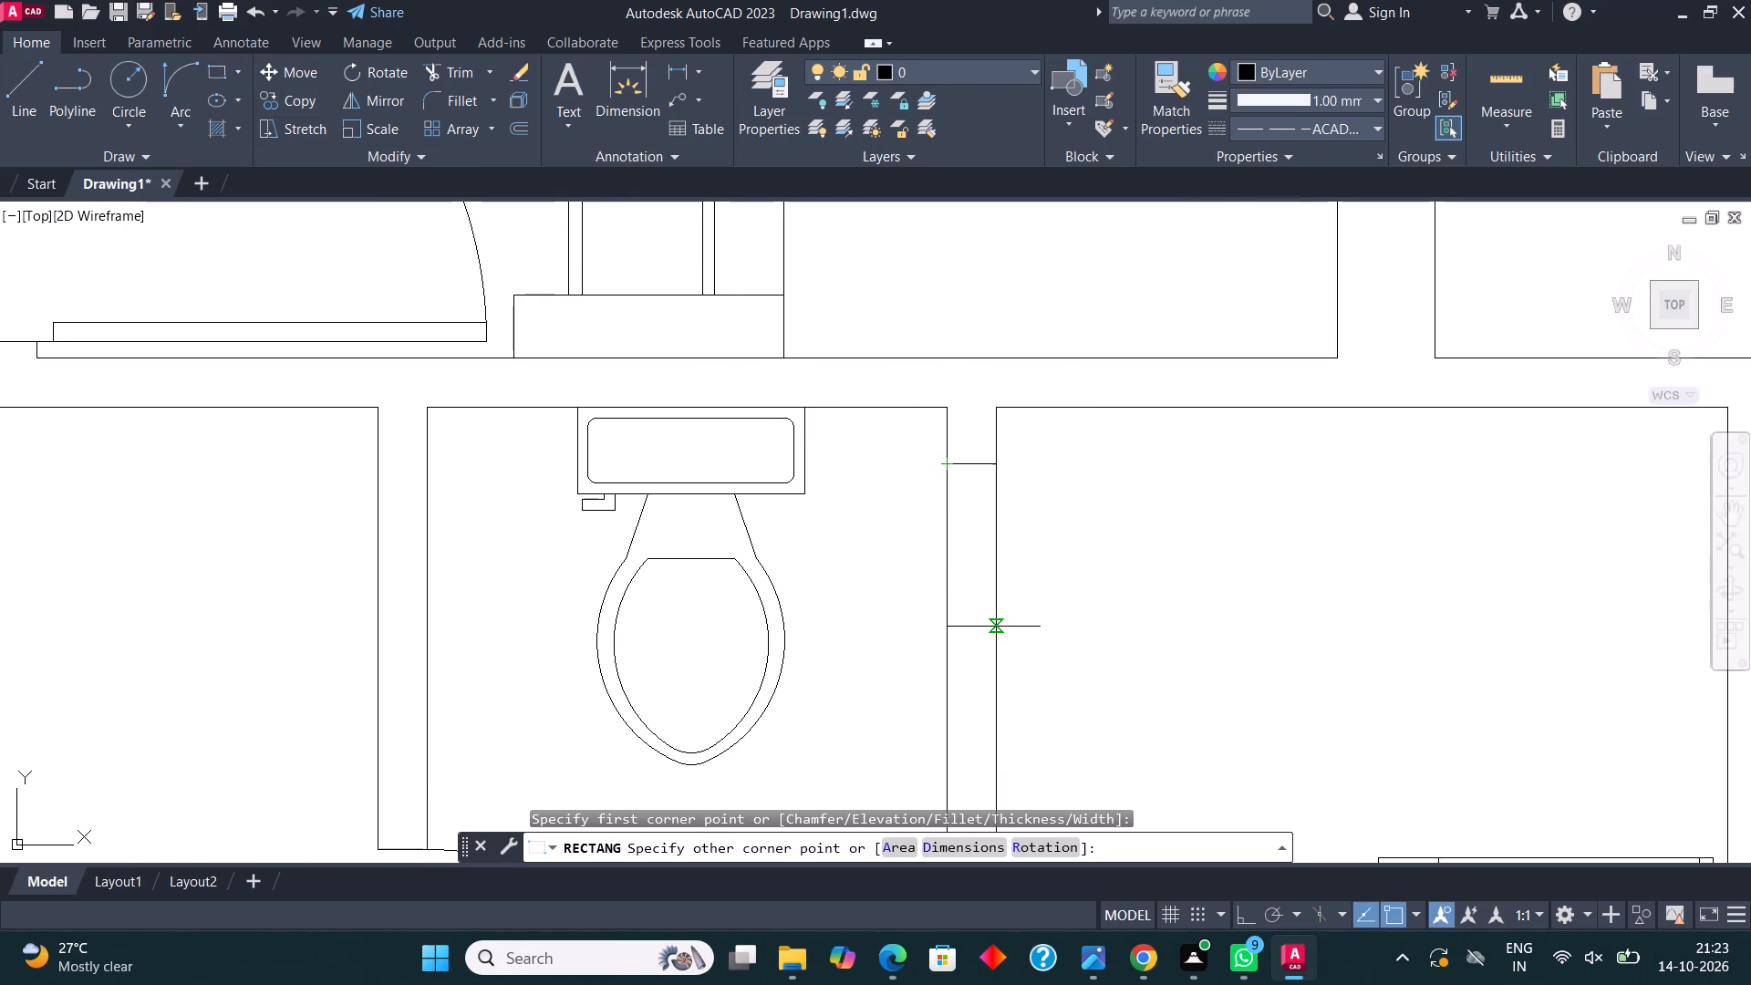
left_click(987, 617)
left_click(31, 79)
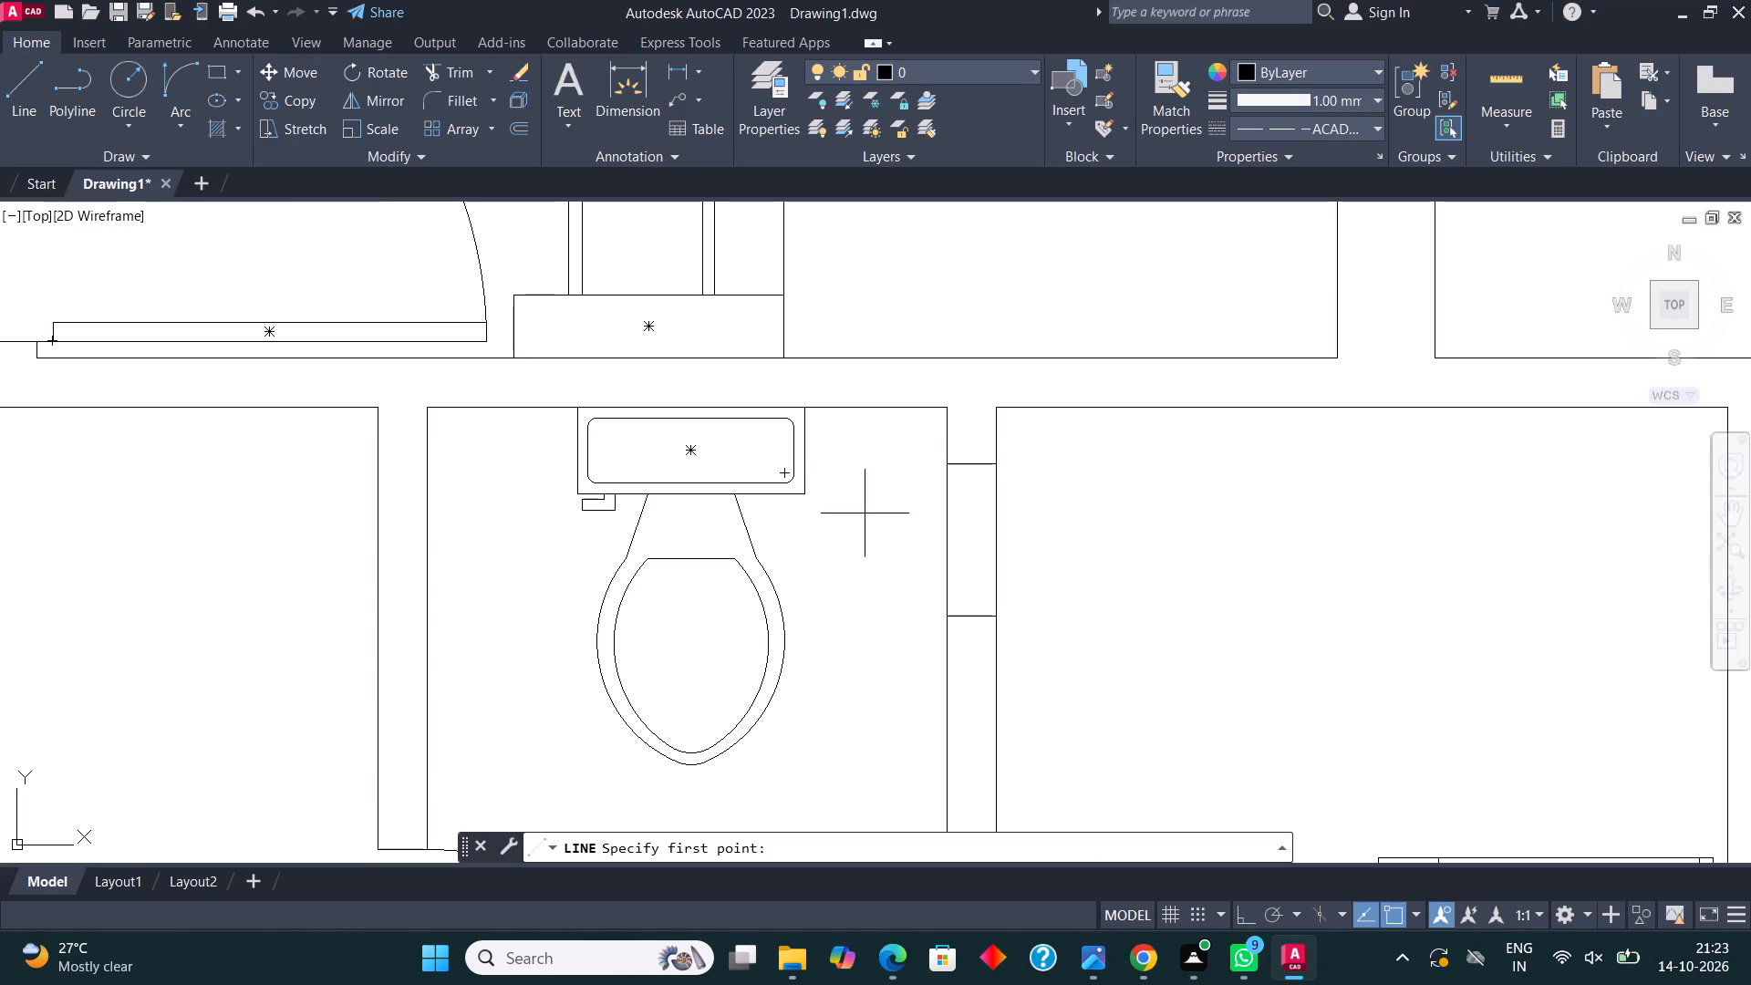
left_click(972, 629)
key("Escape")
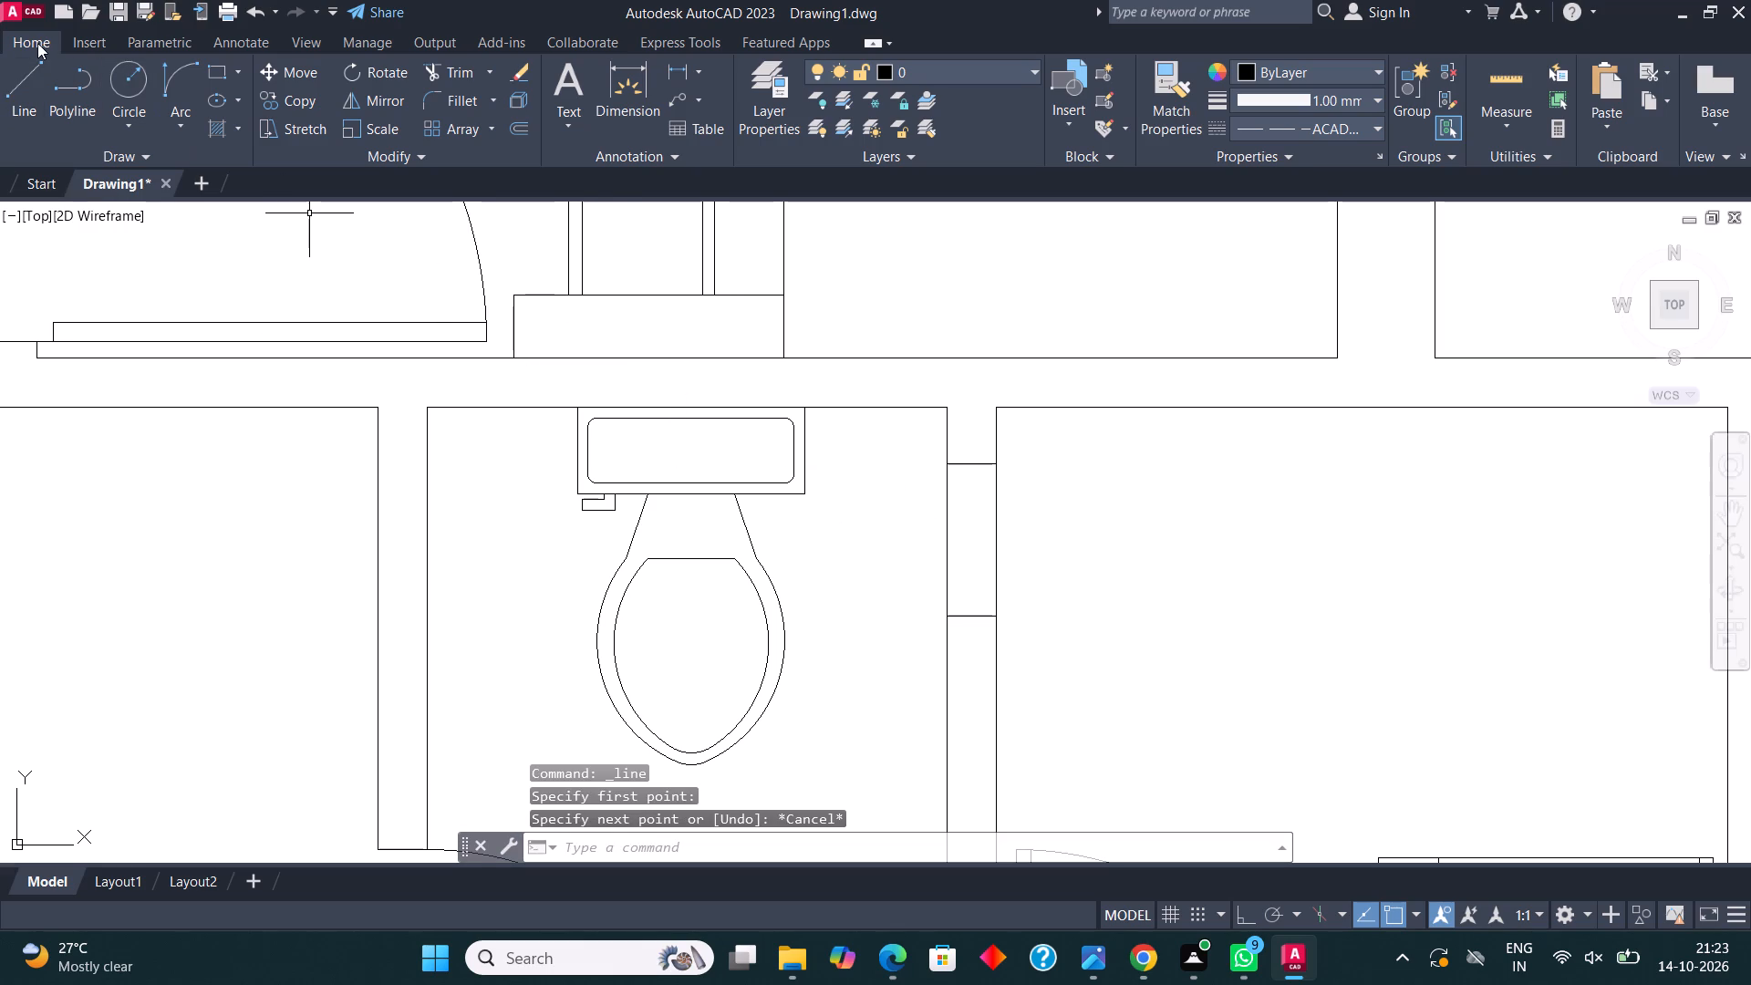
left_click(29, 96)
left_click(965, 617)
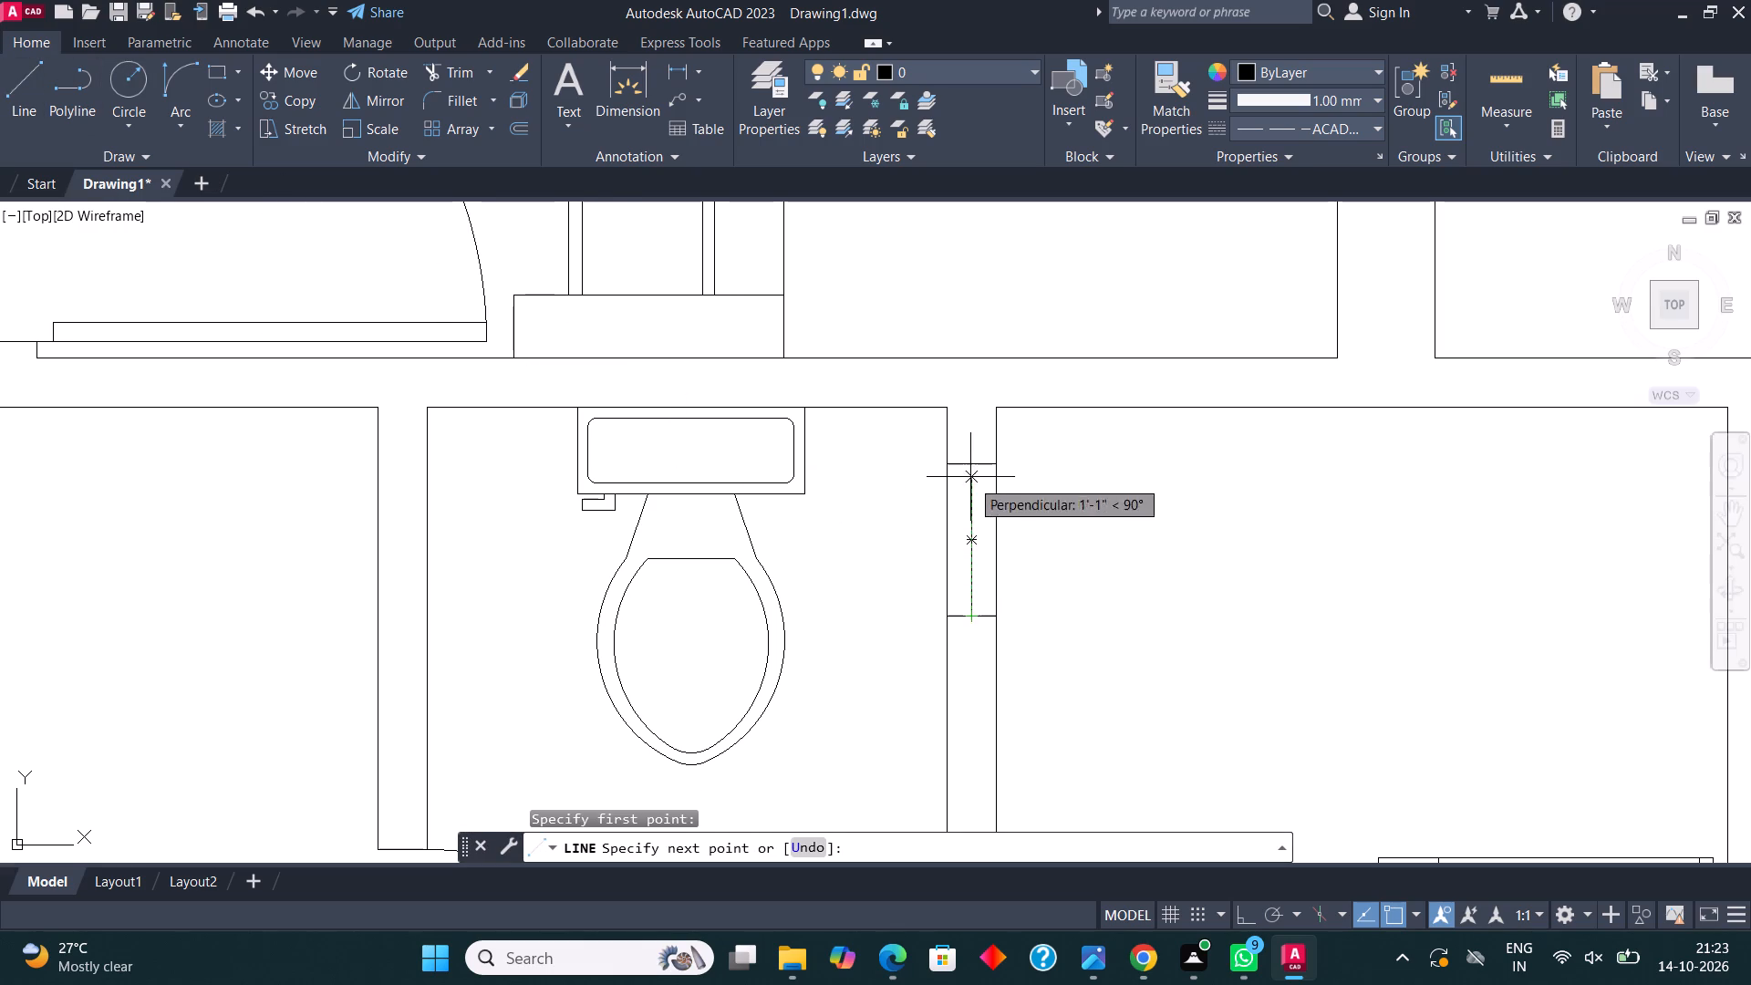
left_click(969, 475)
key("Escape")
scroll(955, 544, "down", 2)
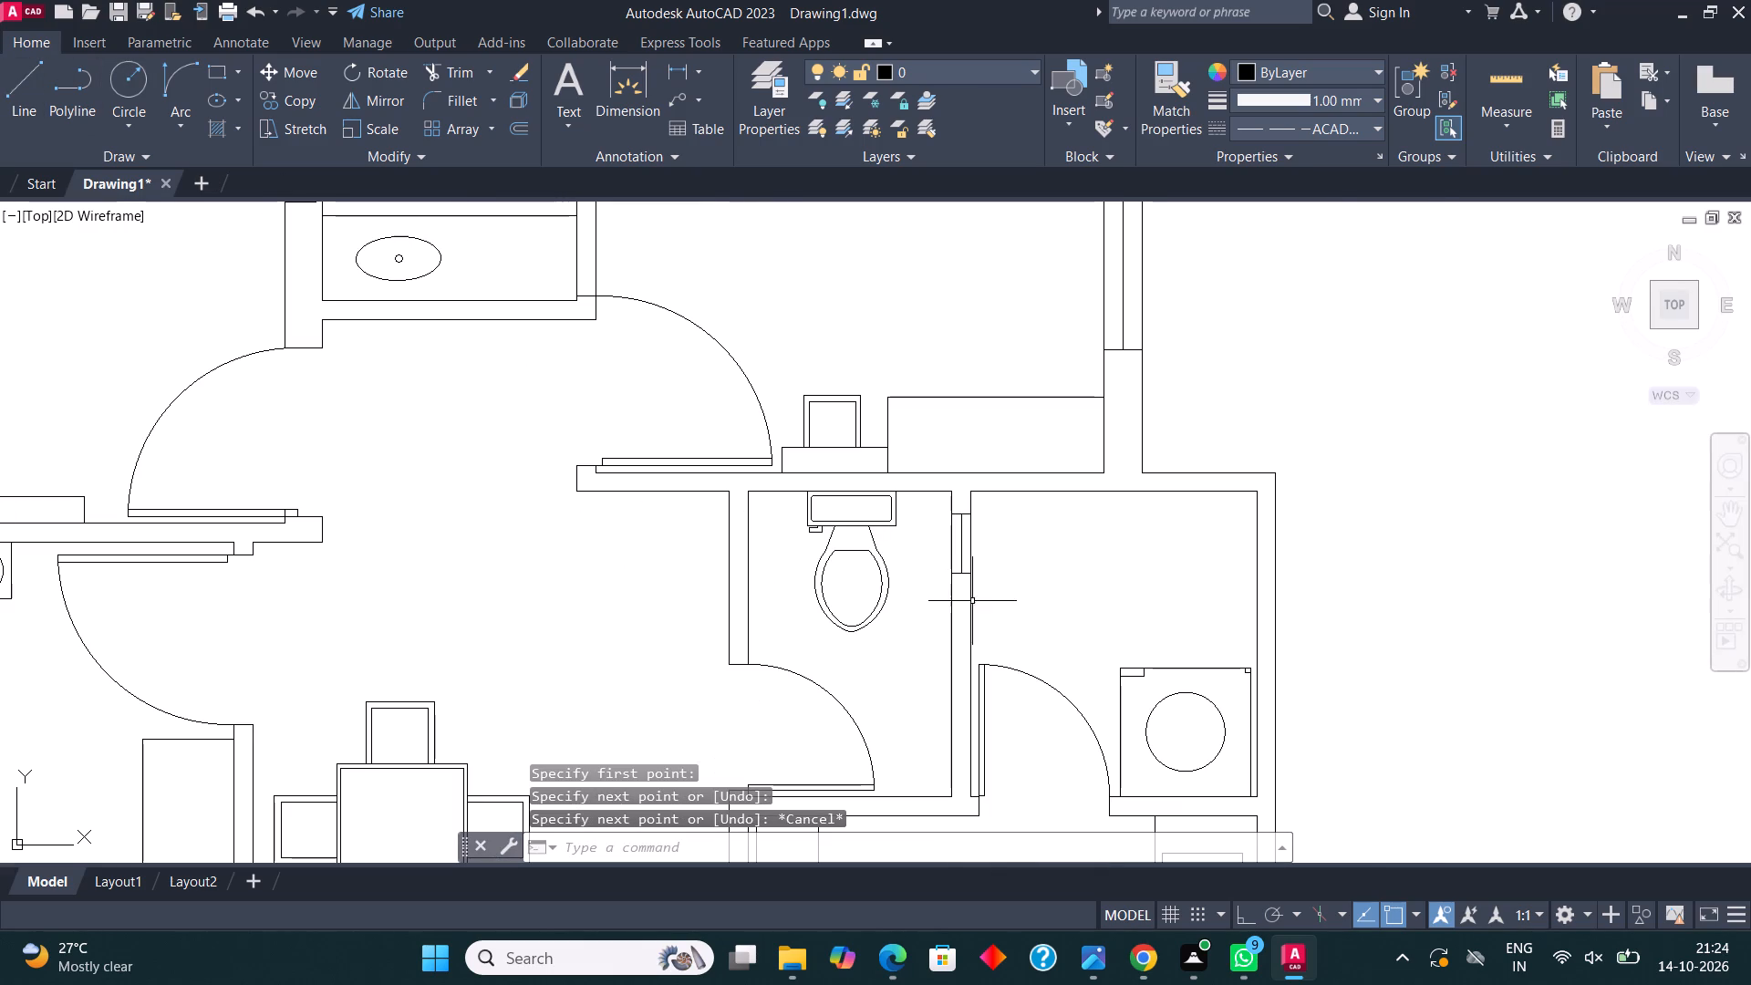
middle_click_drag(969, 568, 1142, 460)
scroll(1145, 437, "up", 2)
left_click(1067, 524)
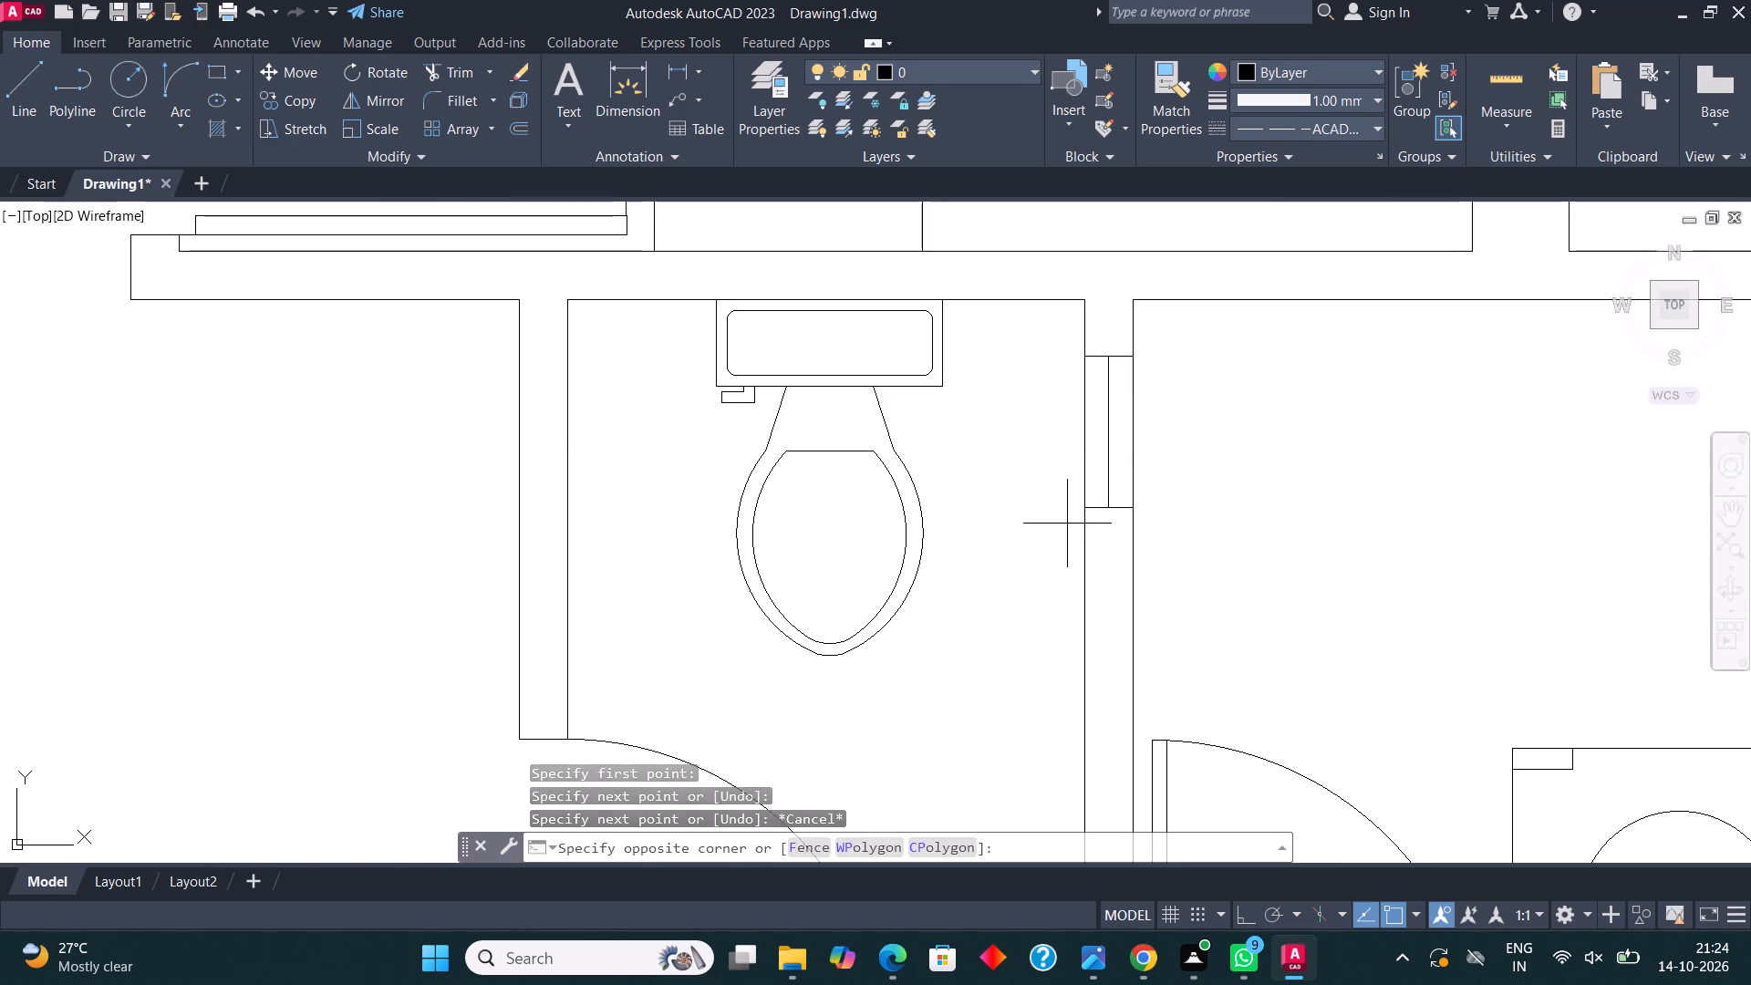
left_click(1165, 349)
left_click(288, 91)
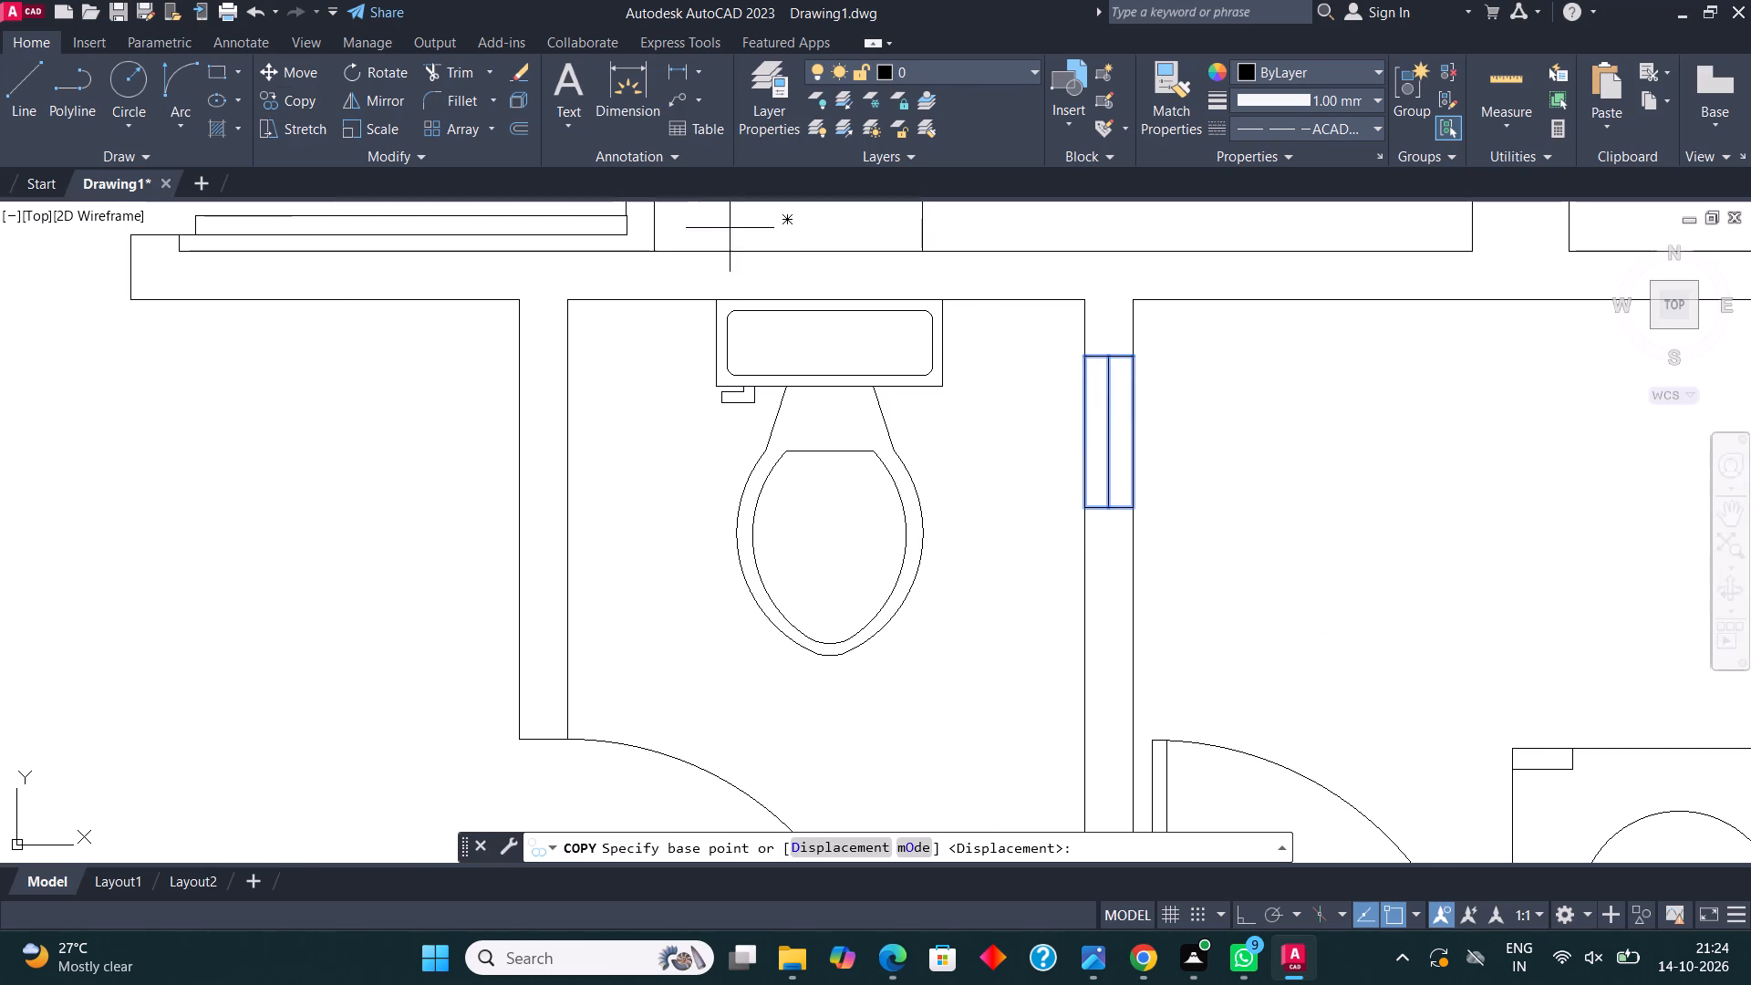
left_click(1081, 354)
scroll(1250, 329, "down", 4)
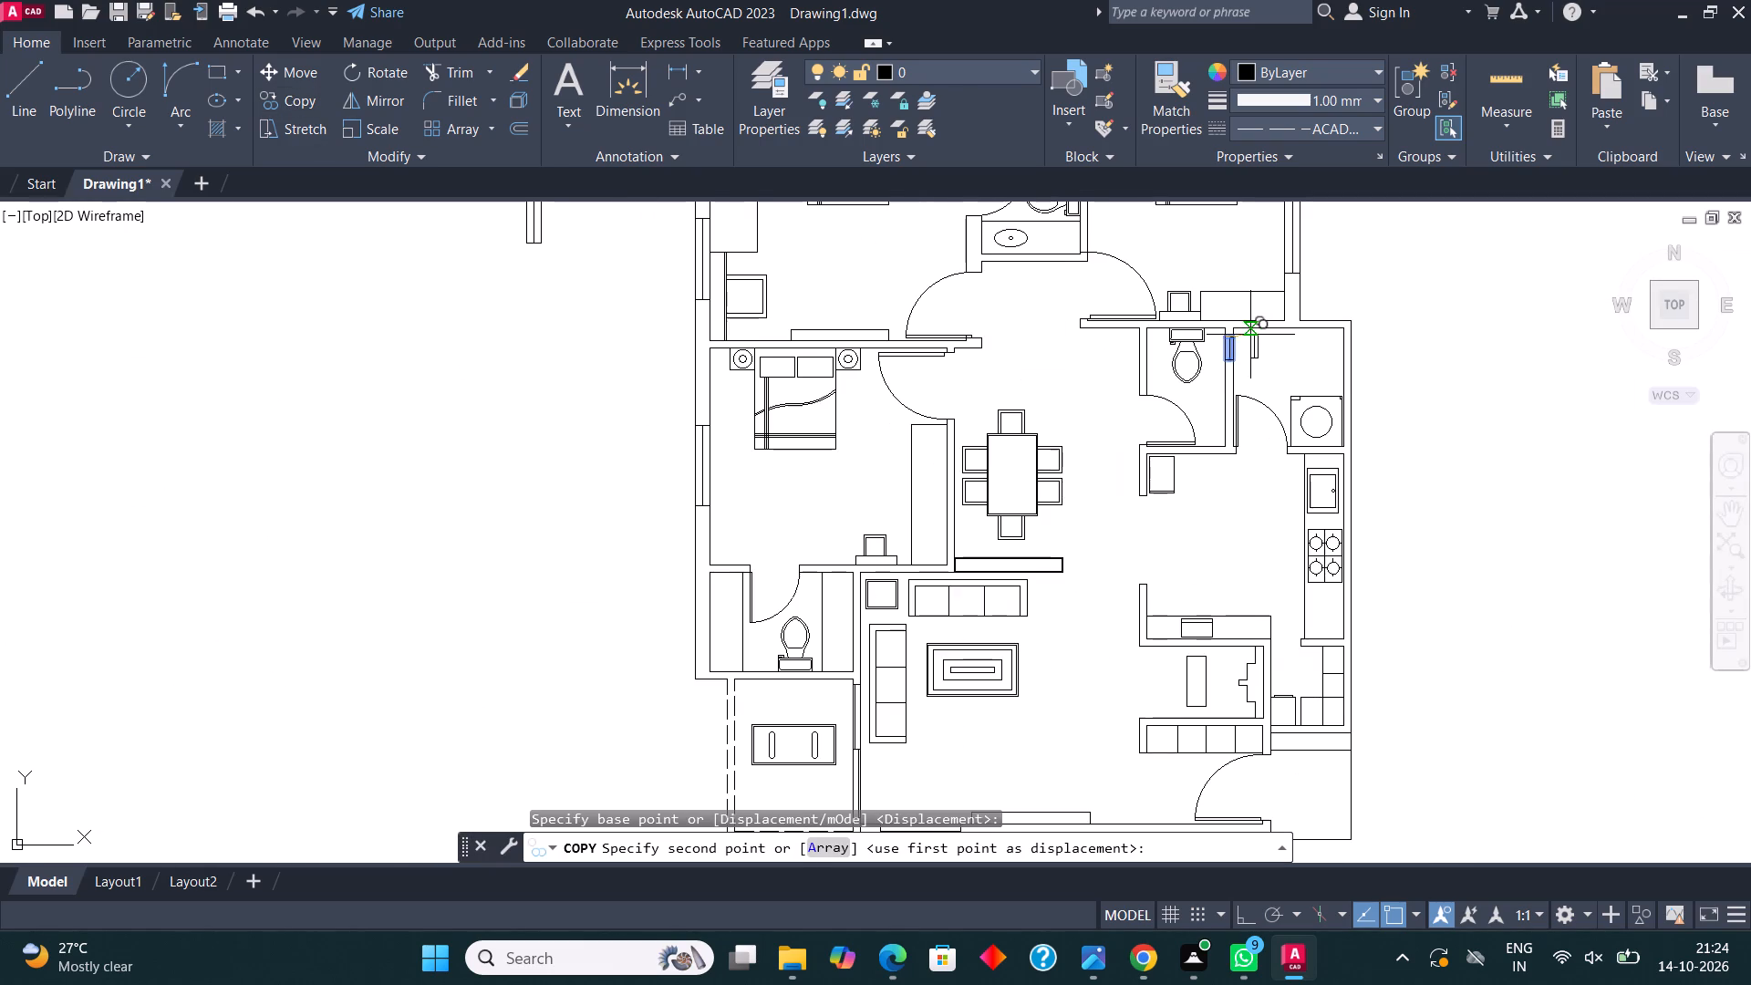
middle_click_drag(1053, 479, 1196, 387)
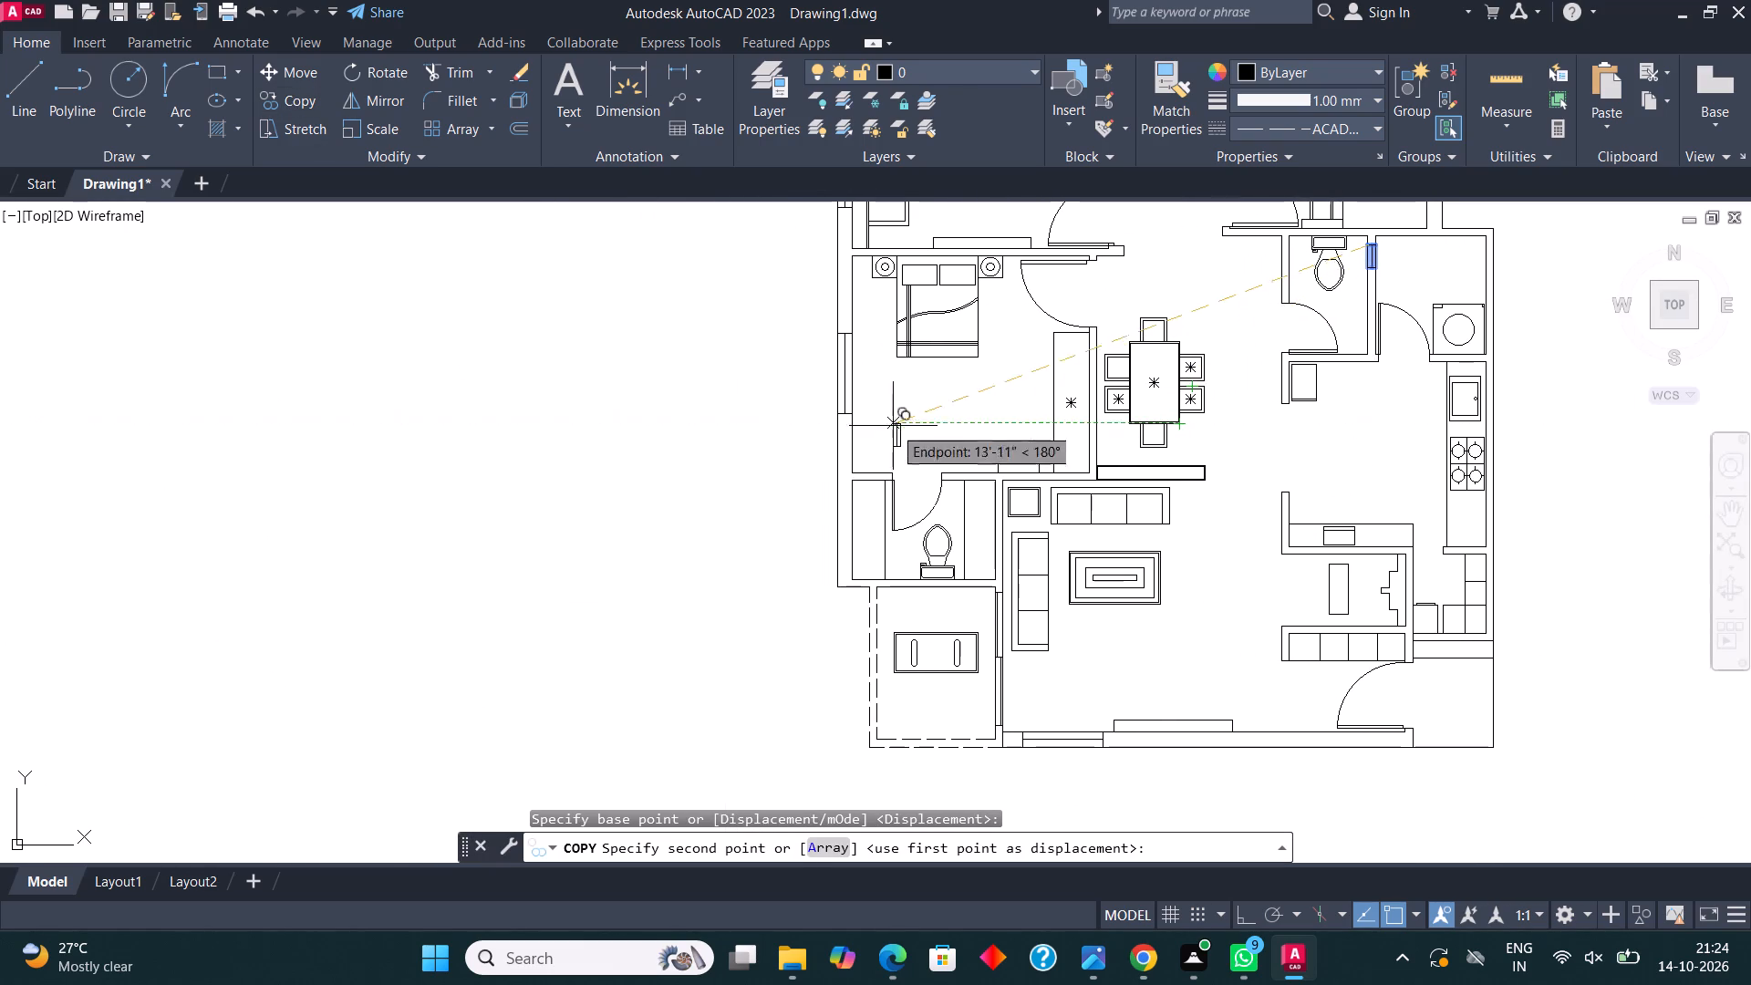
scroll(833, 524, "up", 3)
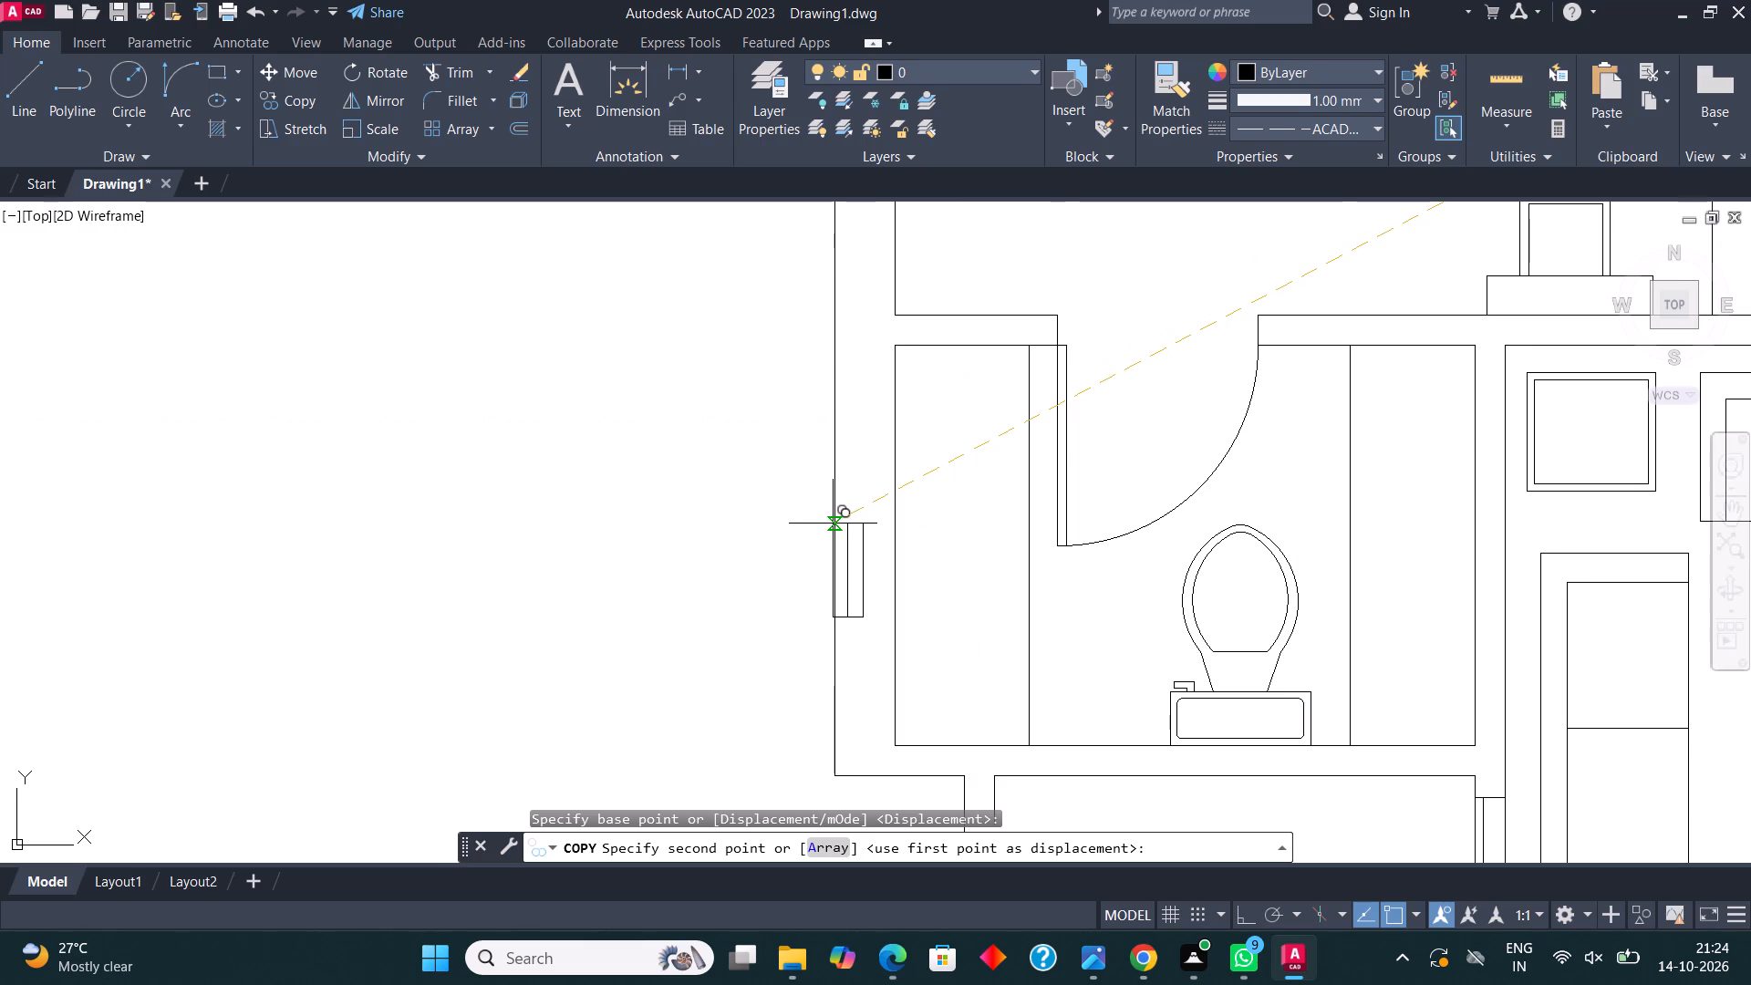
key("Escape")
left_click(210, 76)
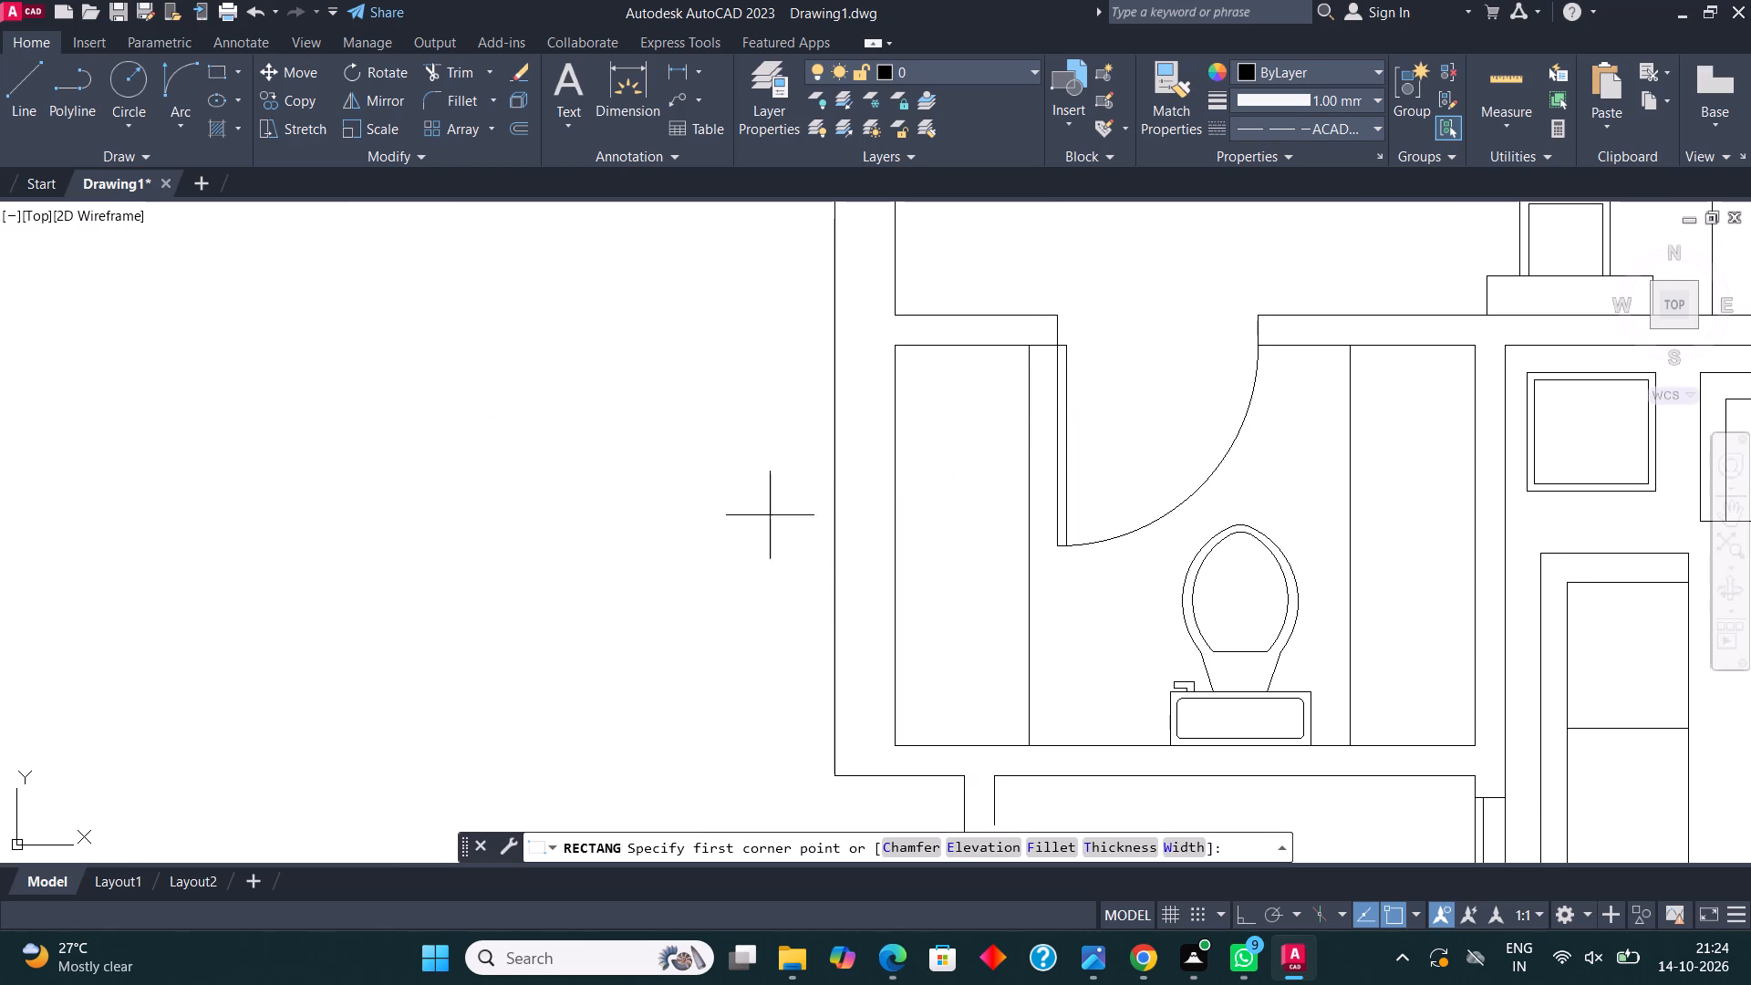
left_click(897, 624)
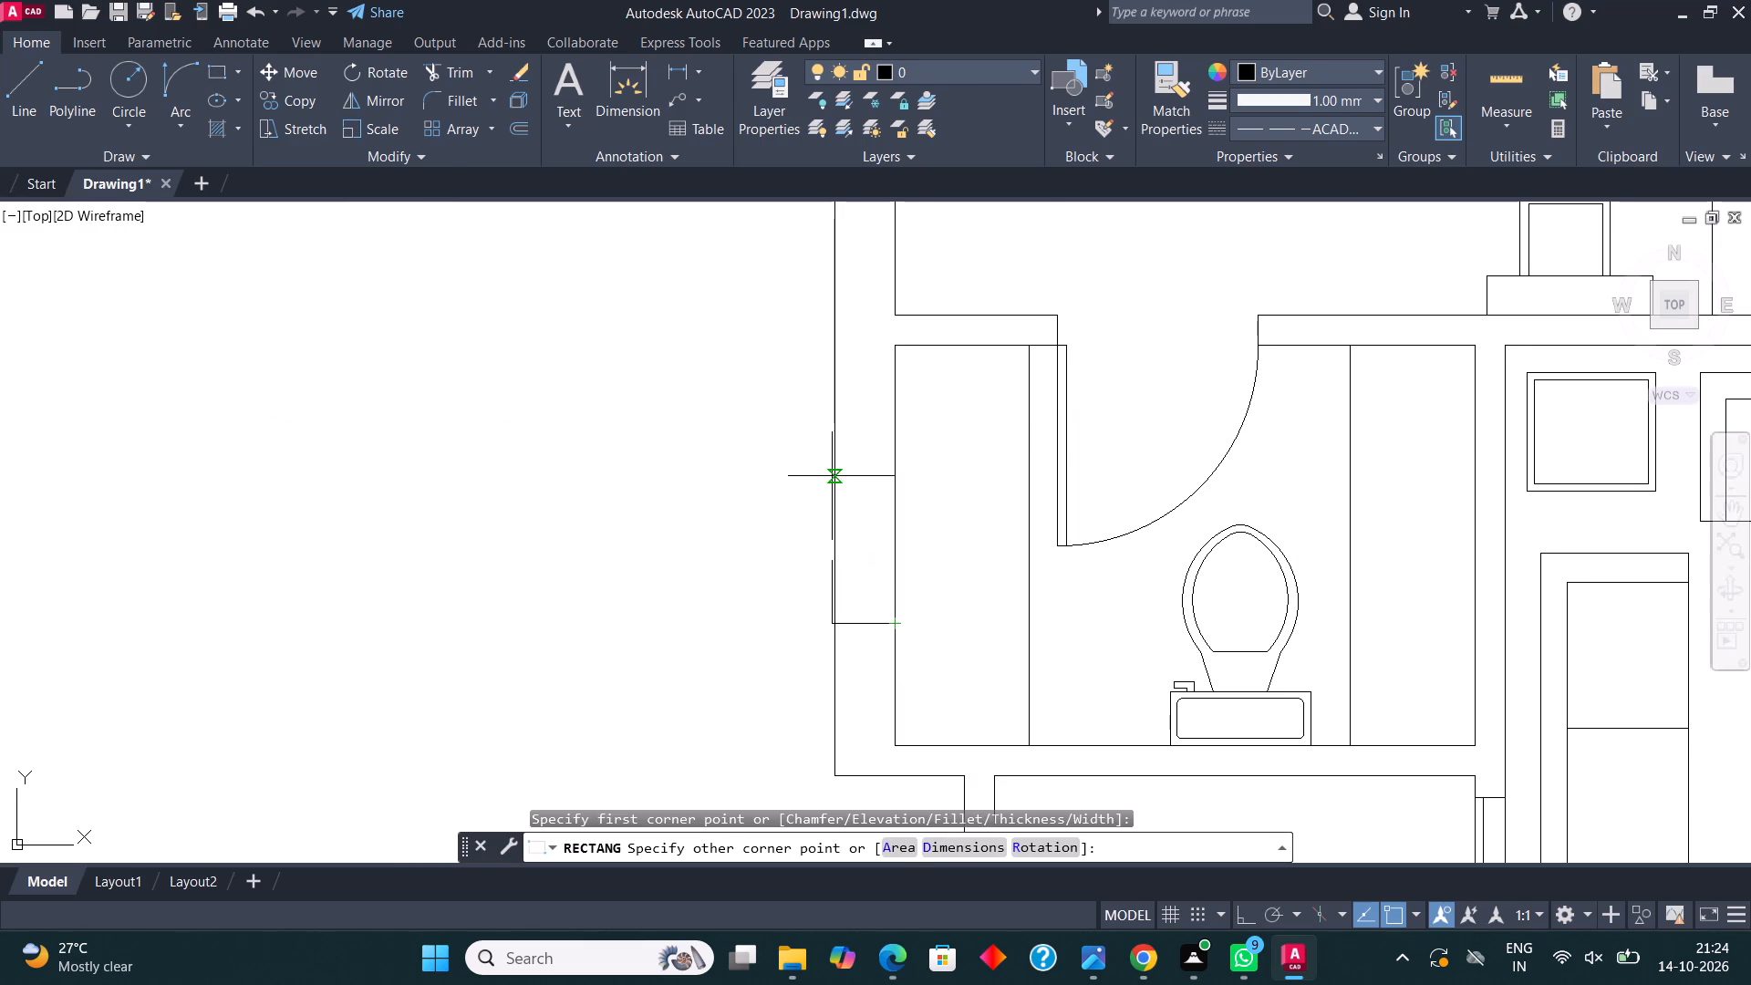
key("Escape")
Set the current linetype to ByLayer in the Linetype Manager.
type("LI")
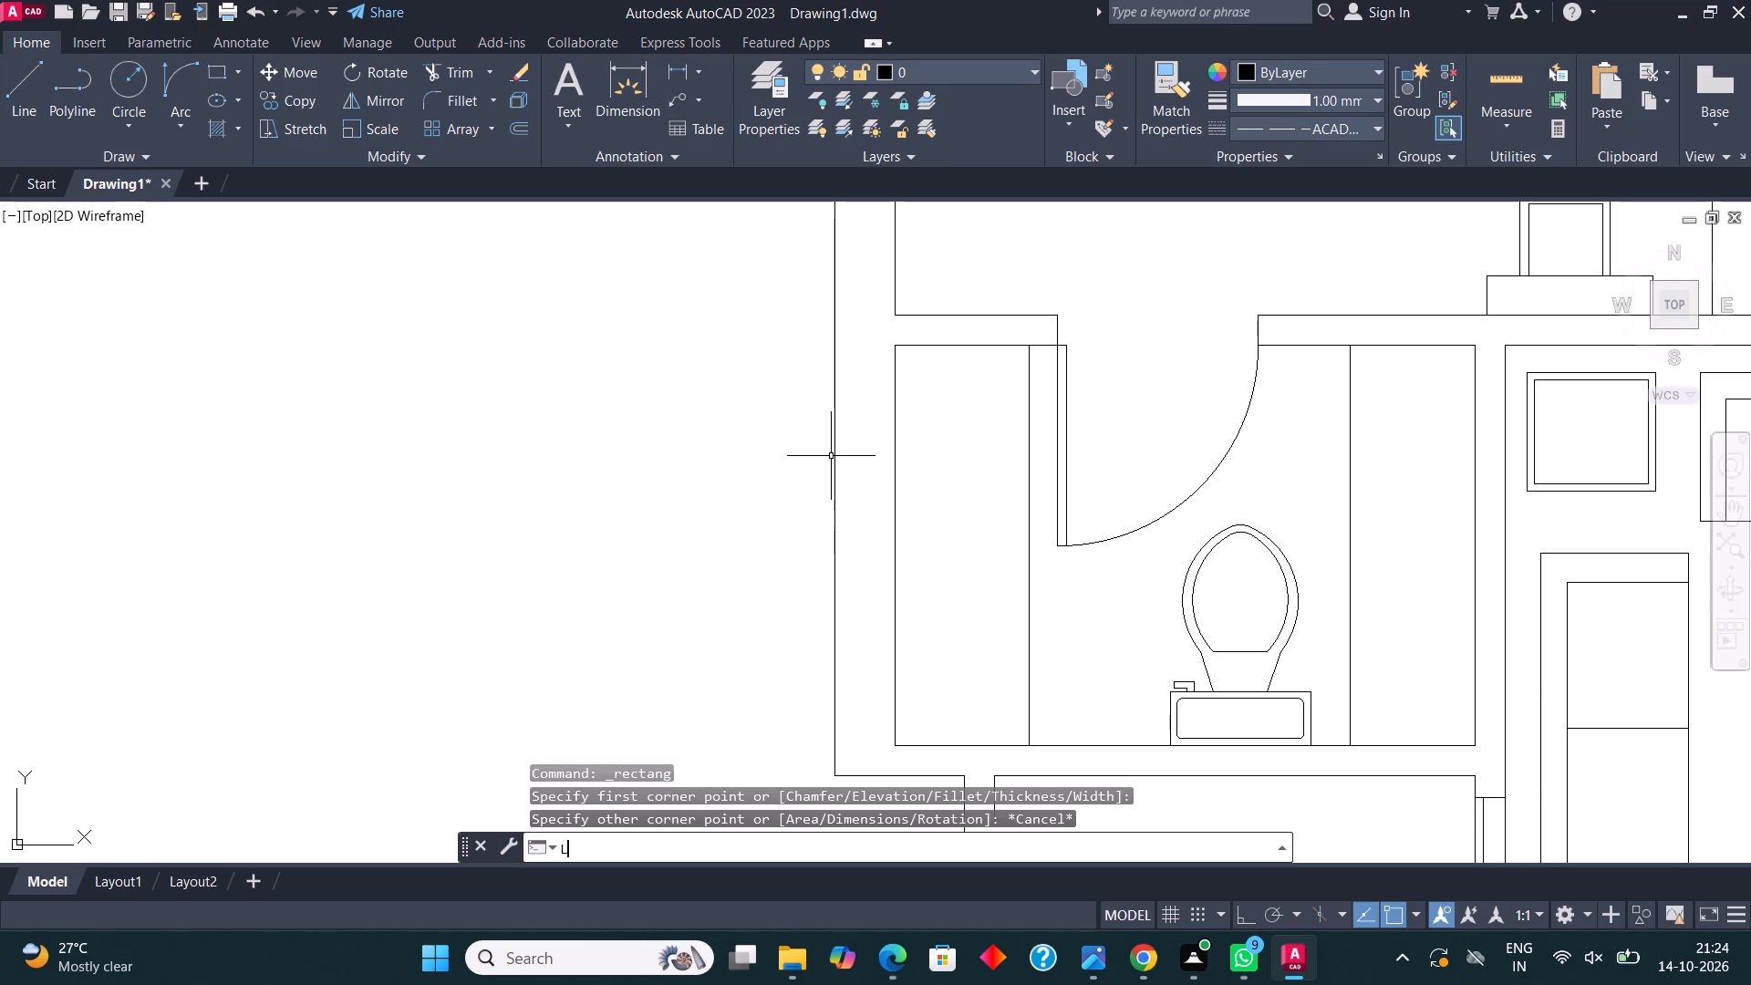
left_click(676, 655)
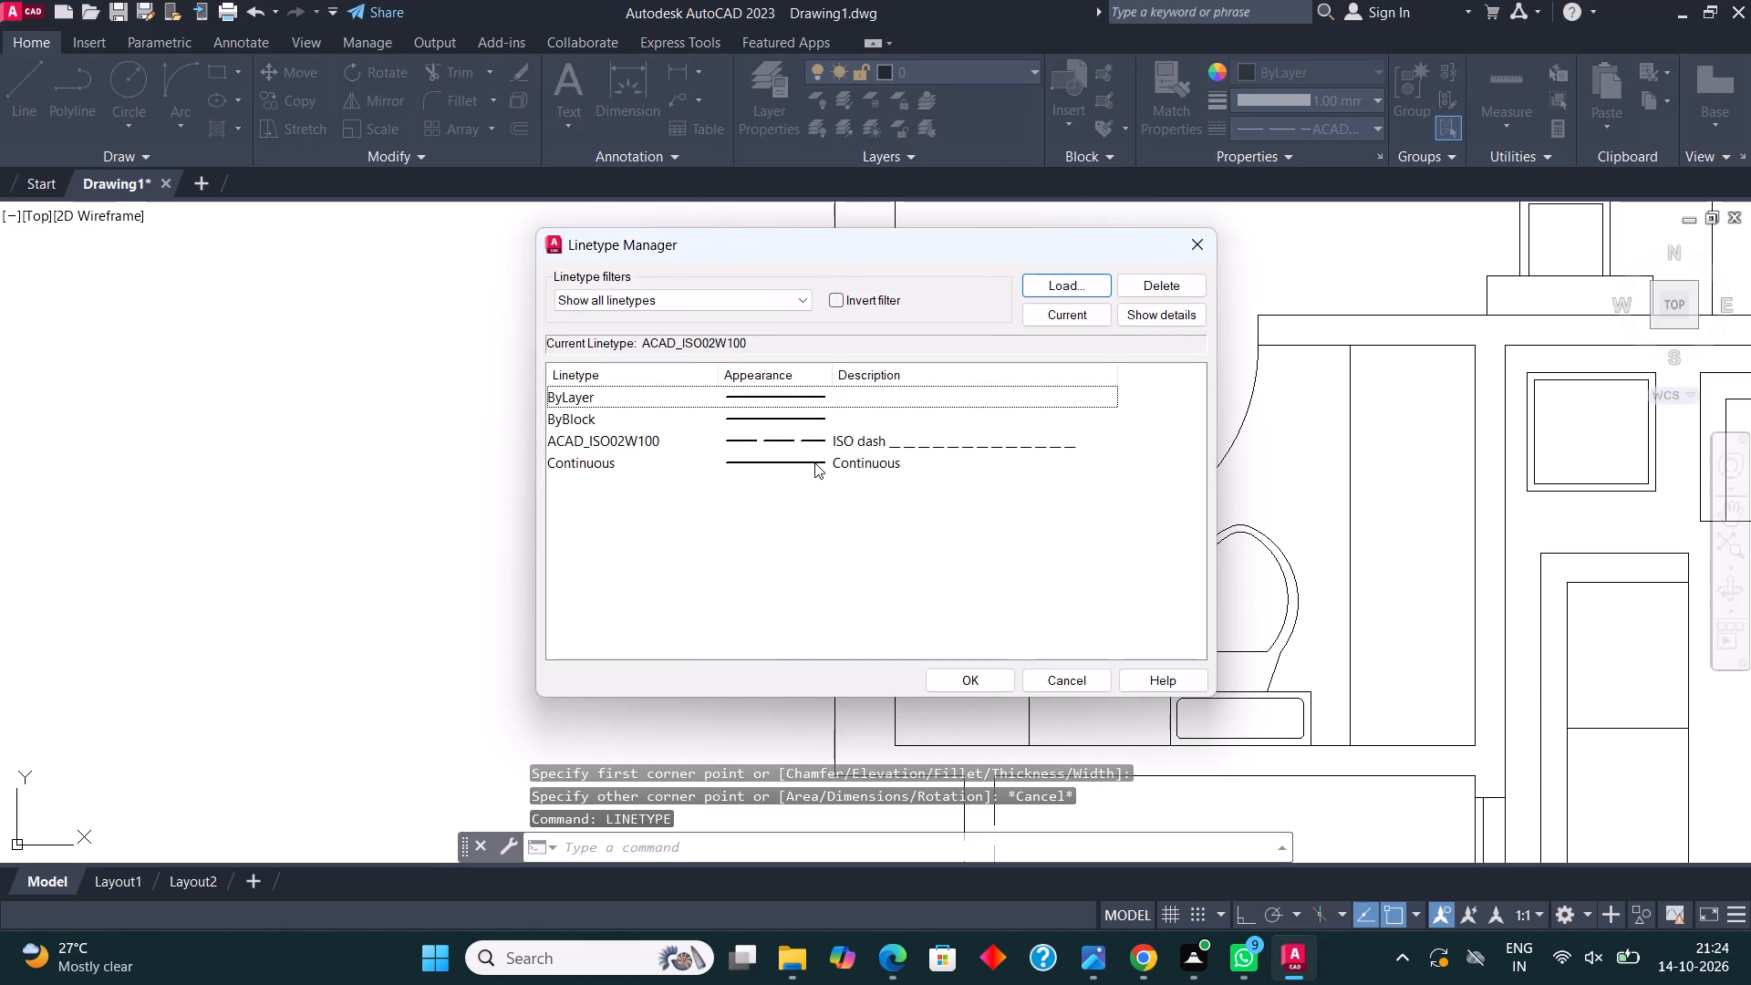
left_click(843, 395)
left_click(1066, 306)
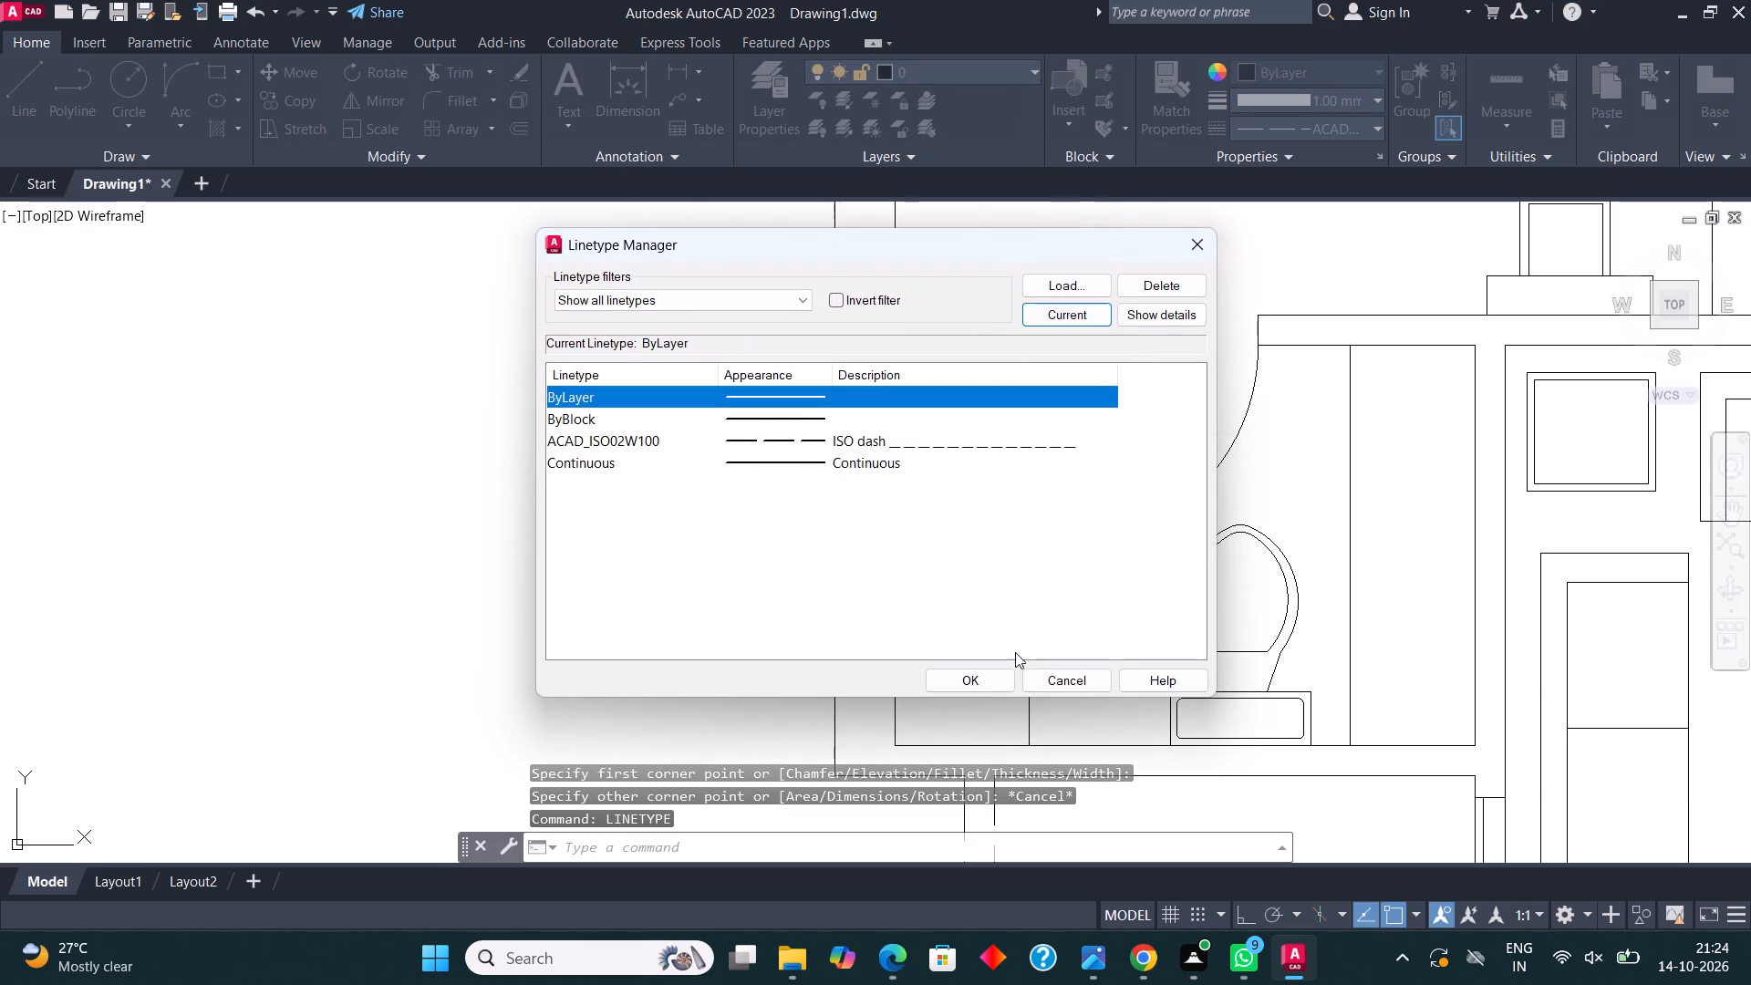
left_click(983, 679)
Draw a window as a rectangle with a vertical centre line in the left exterior wall of the lower left bathroom.
left_click(220, 64)
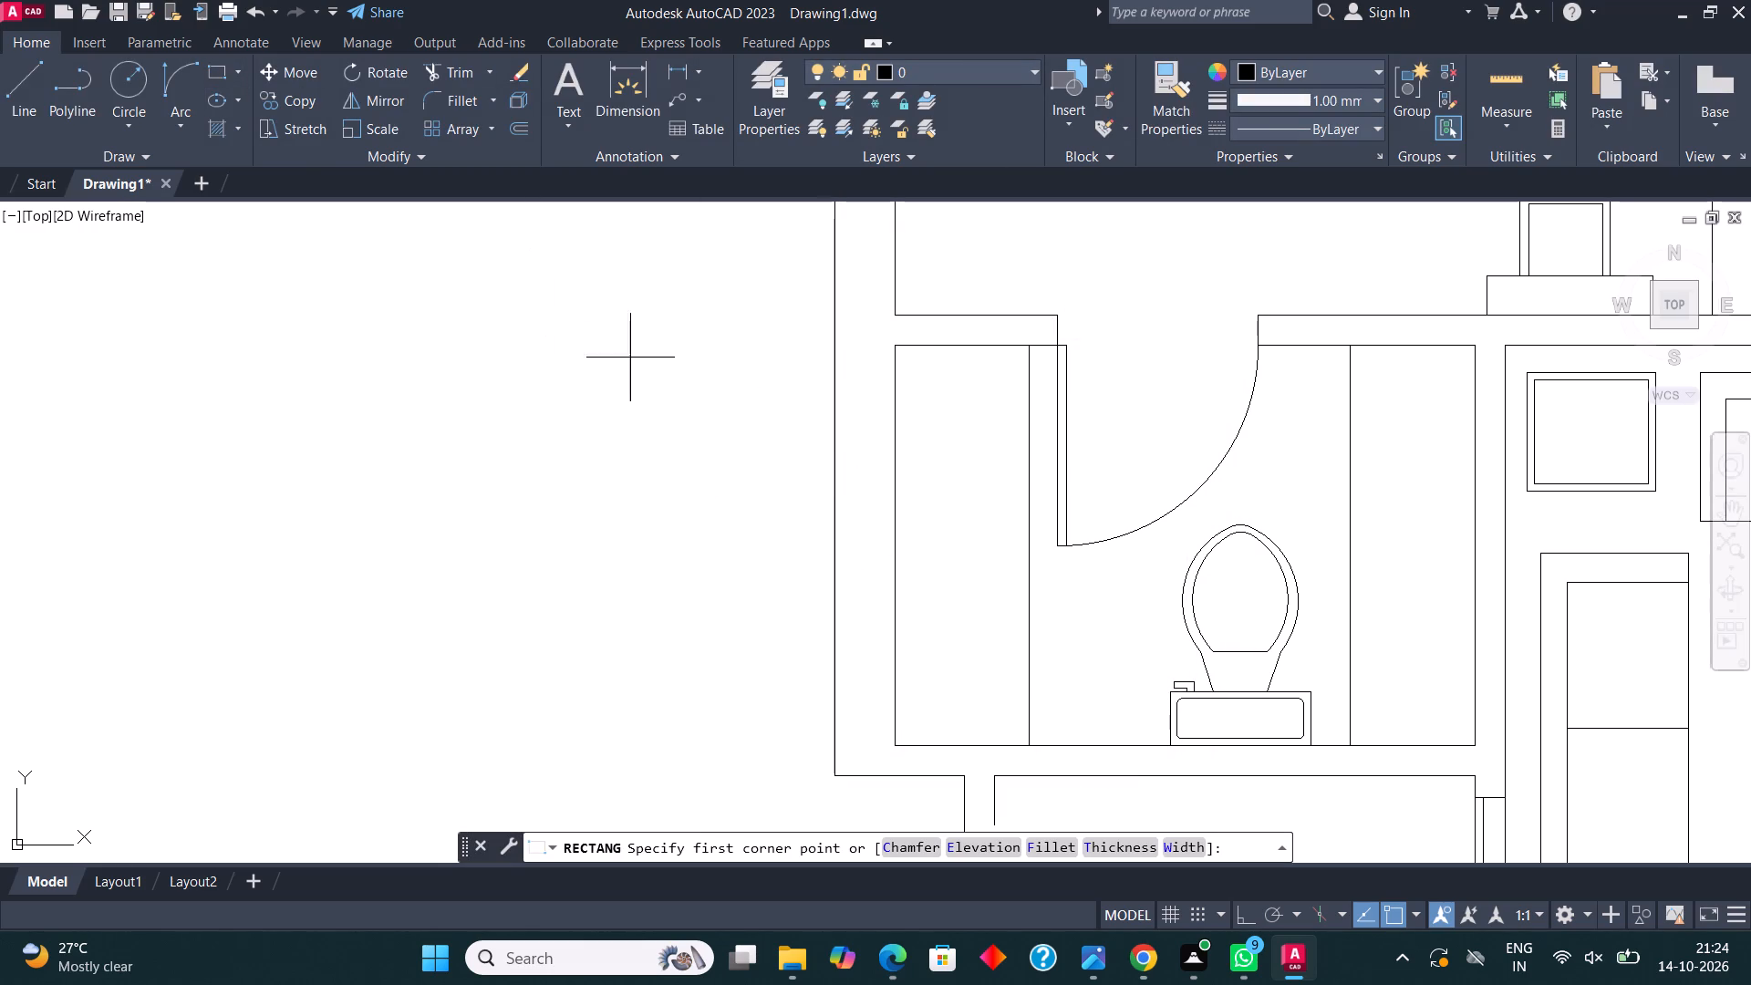
left_click(896, 635)
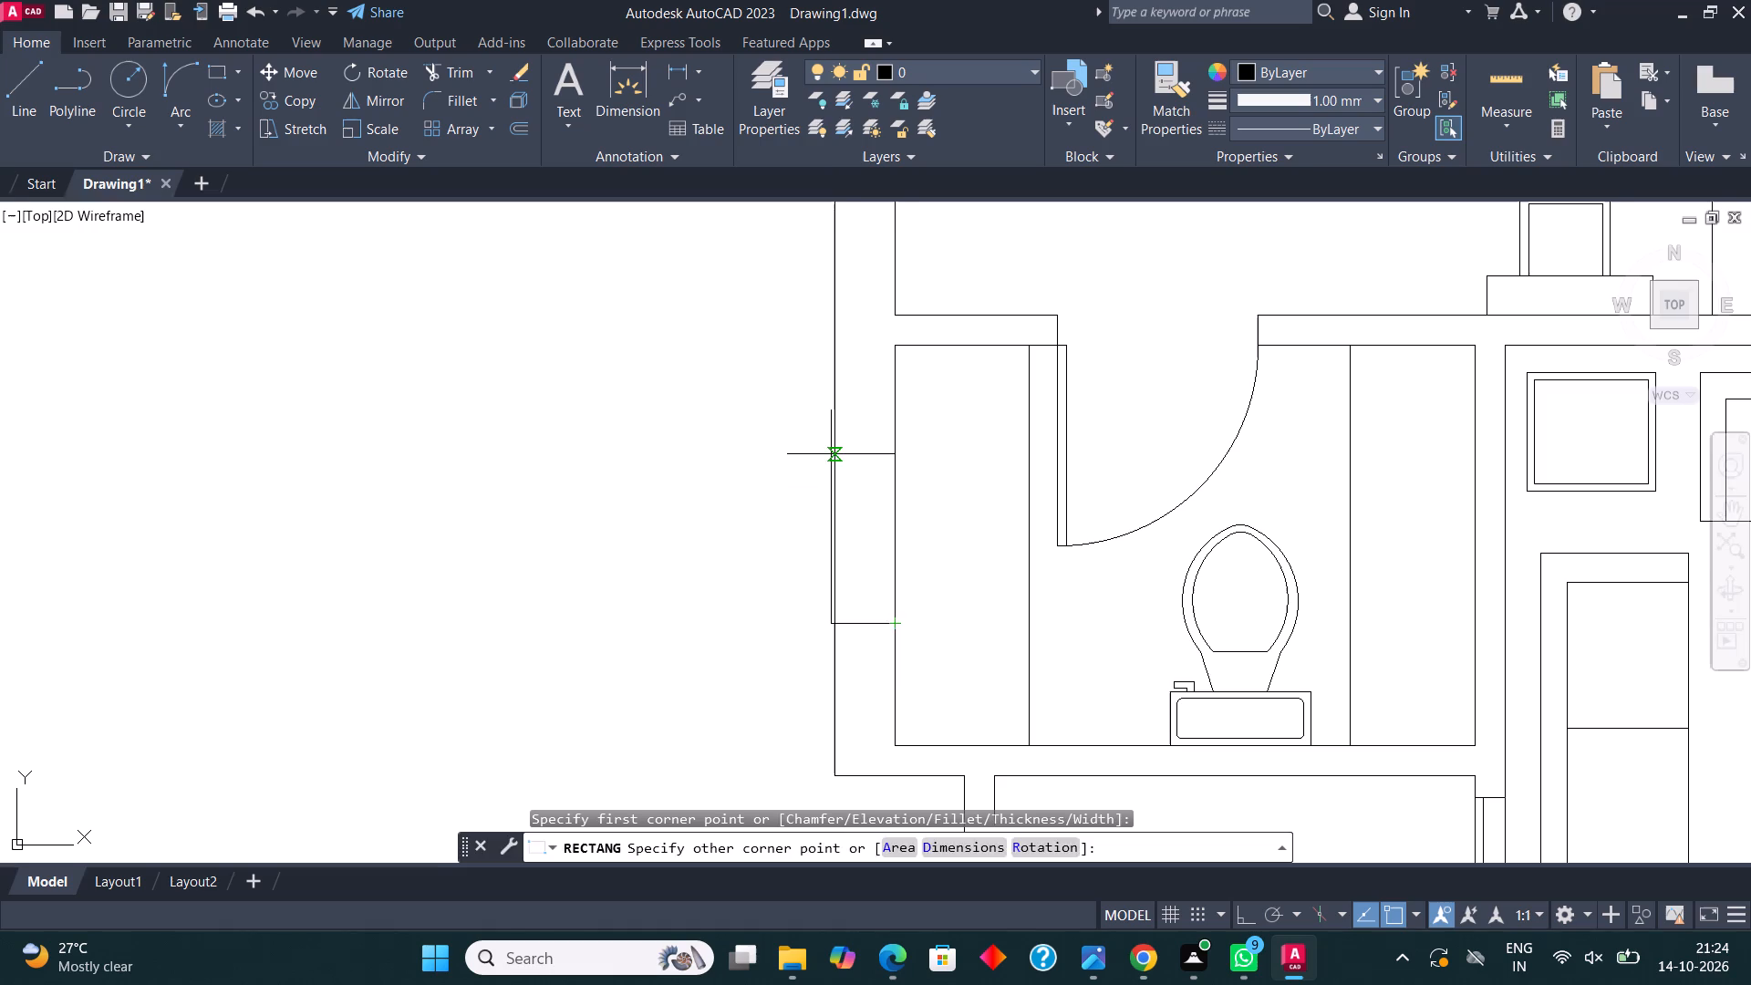
left_click(831, 454)
left_click(36, 82)
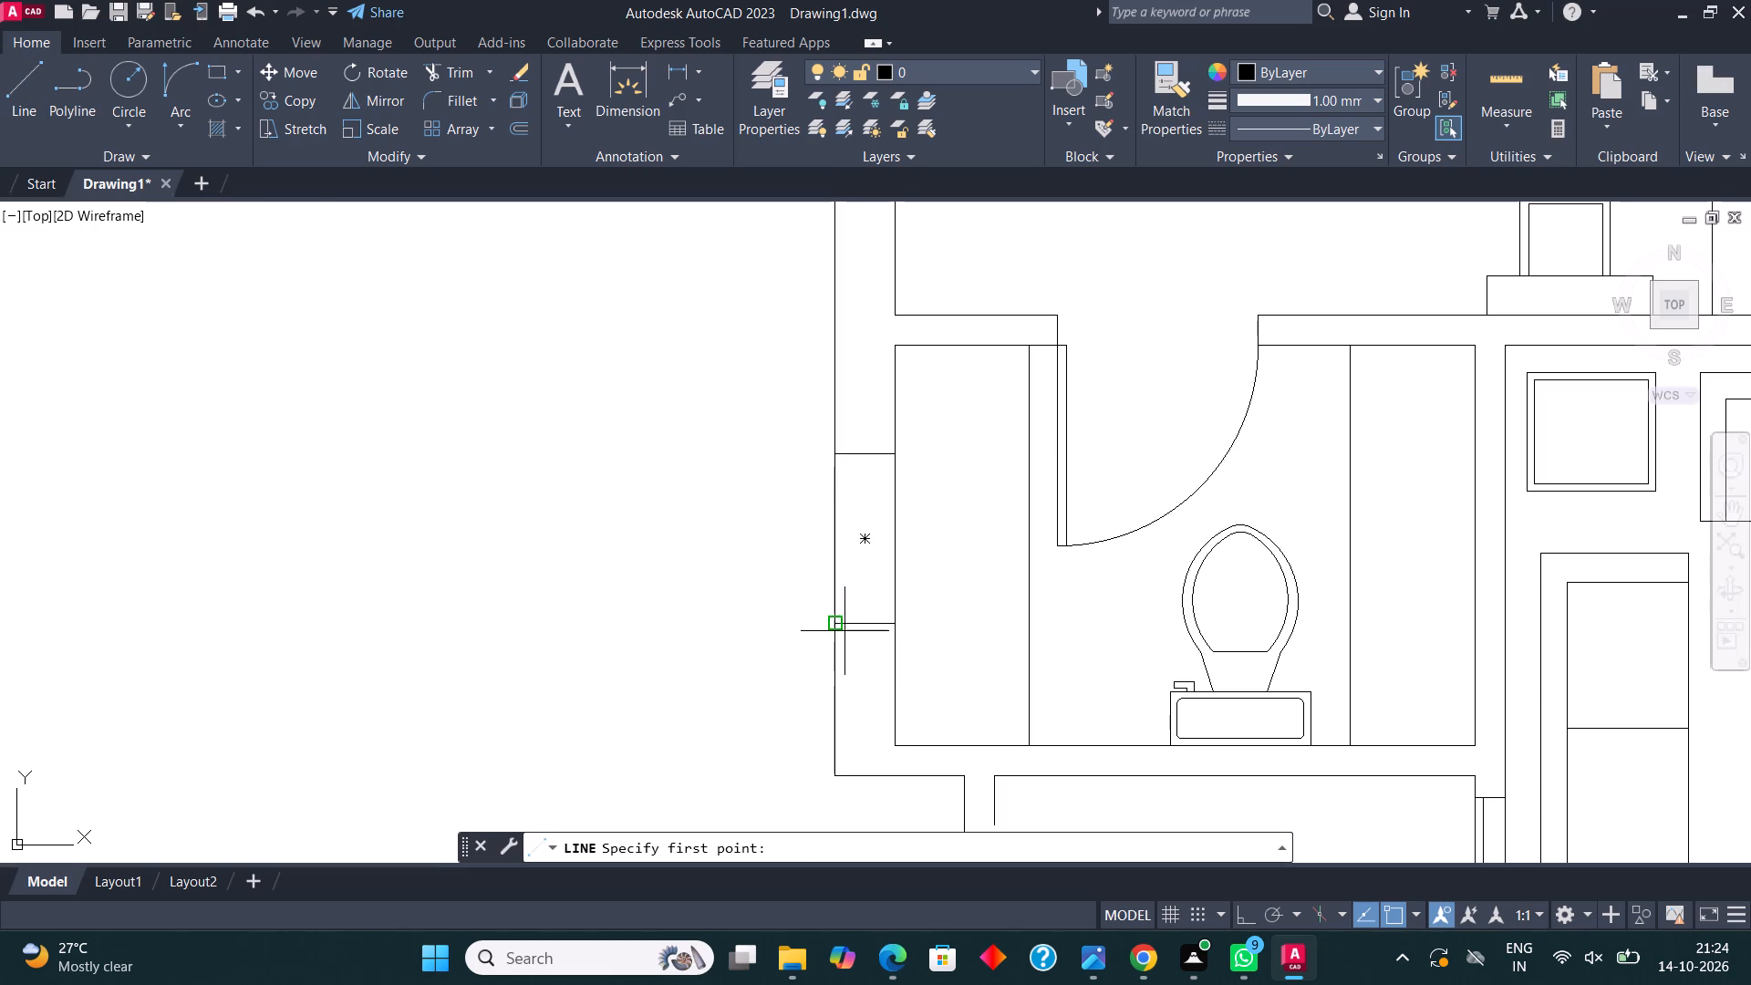
left_click(858, 623)
left_click(865, 459)
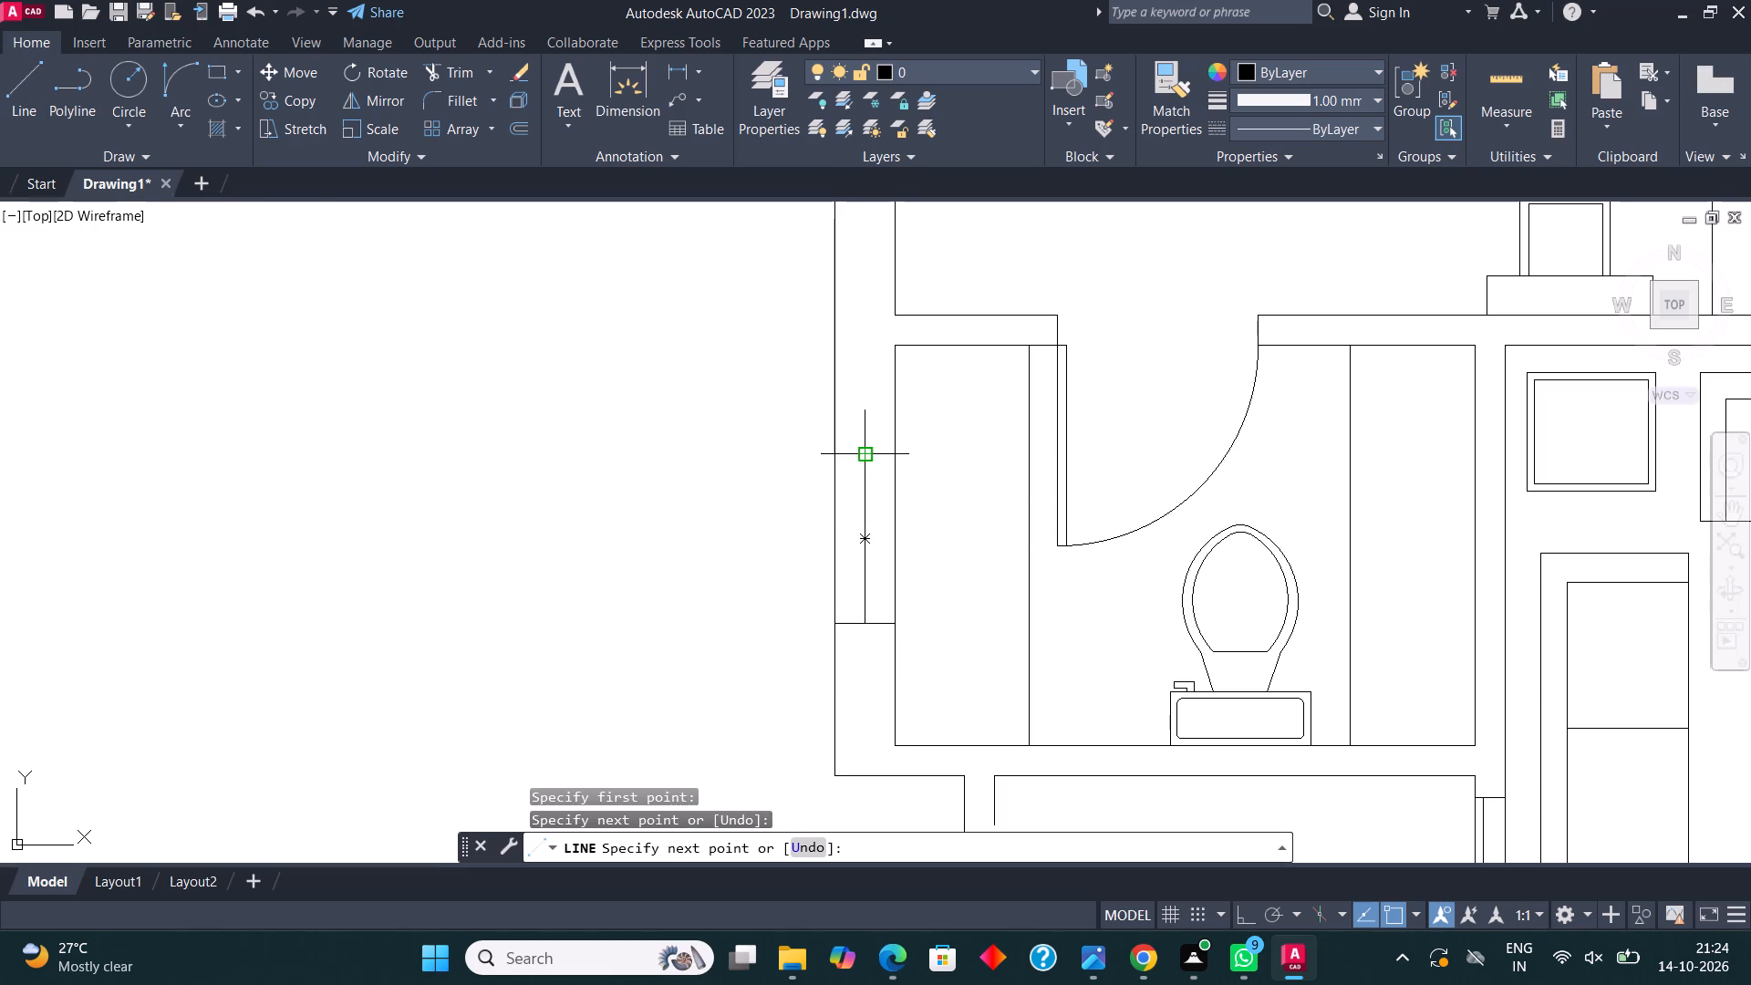
key("Escape")
Draw a window about 2'-2" long, a rectangle with a centre line, in the washing machine room's top exterior wall, ending at its inner right corner.
scroll(762, 521, "down", 3)
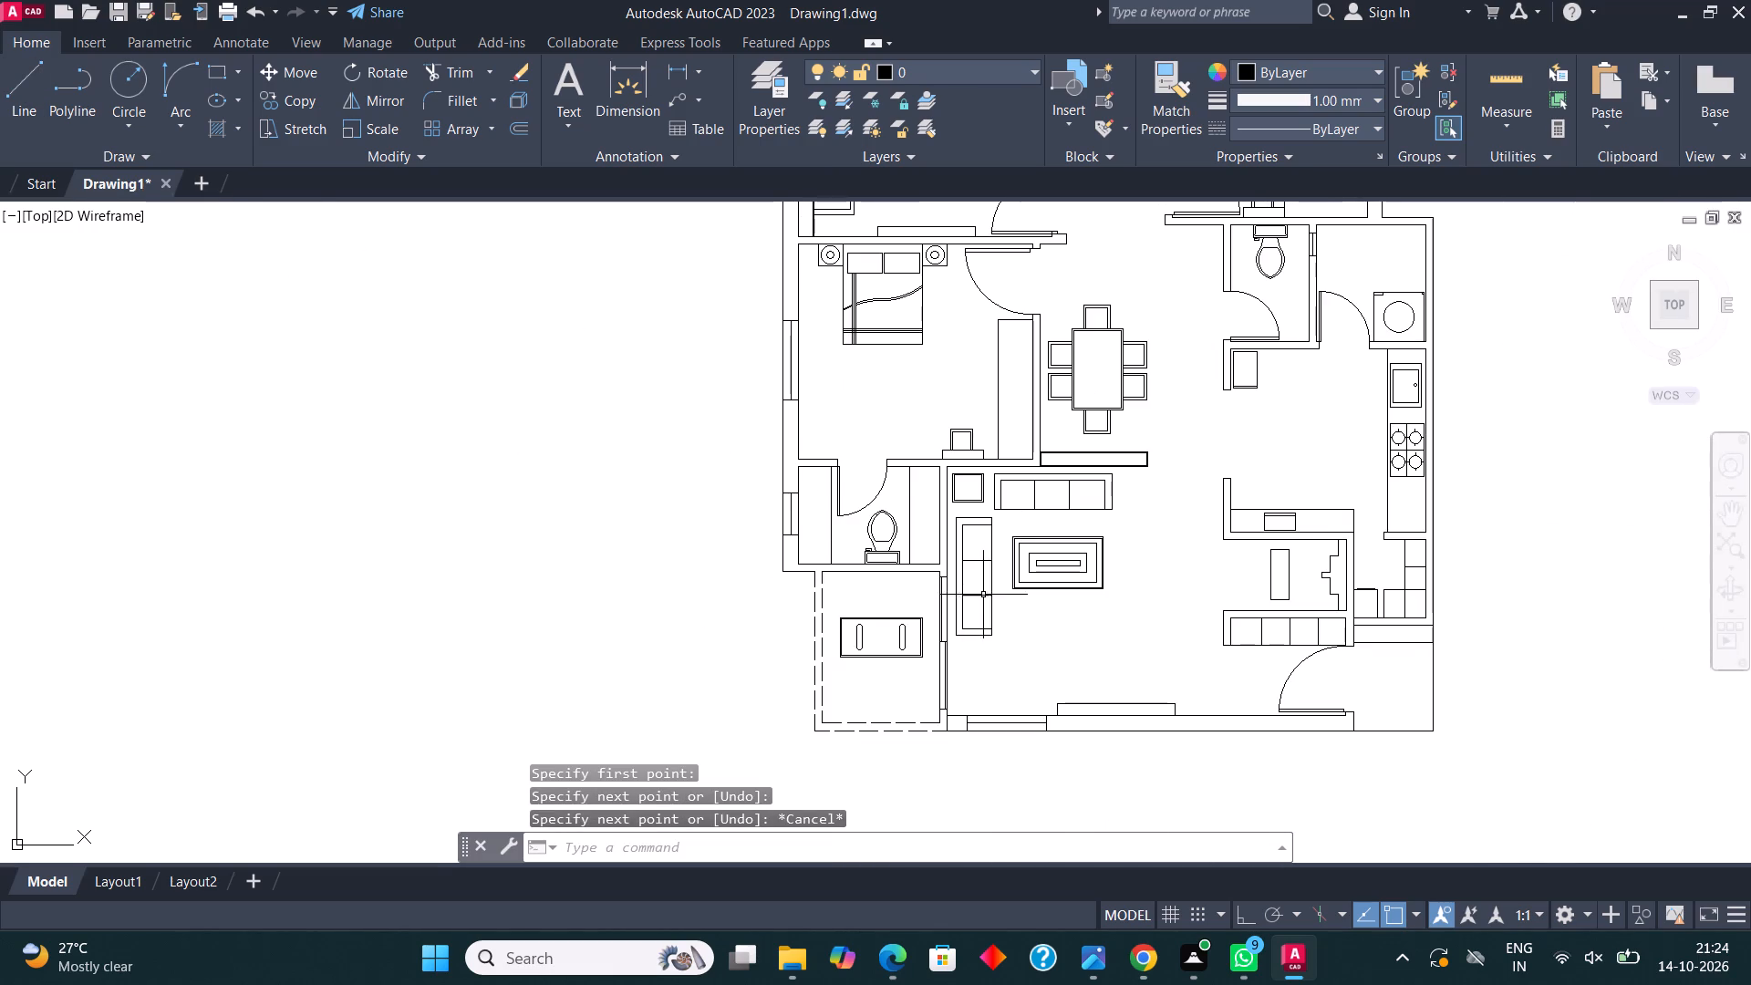
middle_click_drag(964, 494, 927, 471)
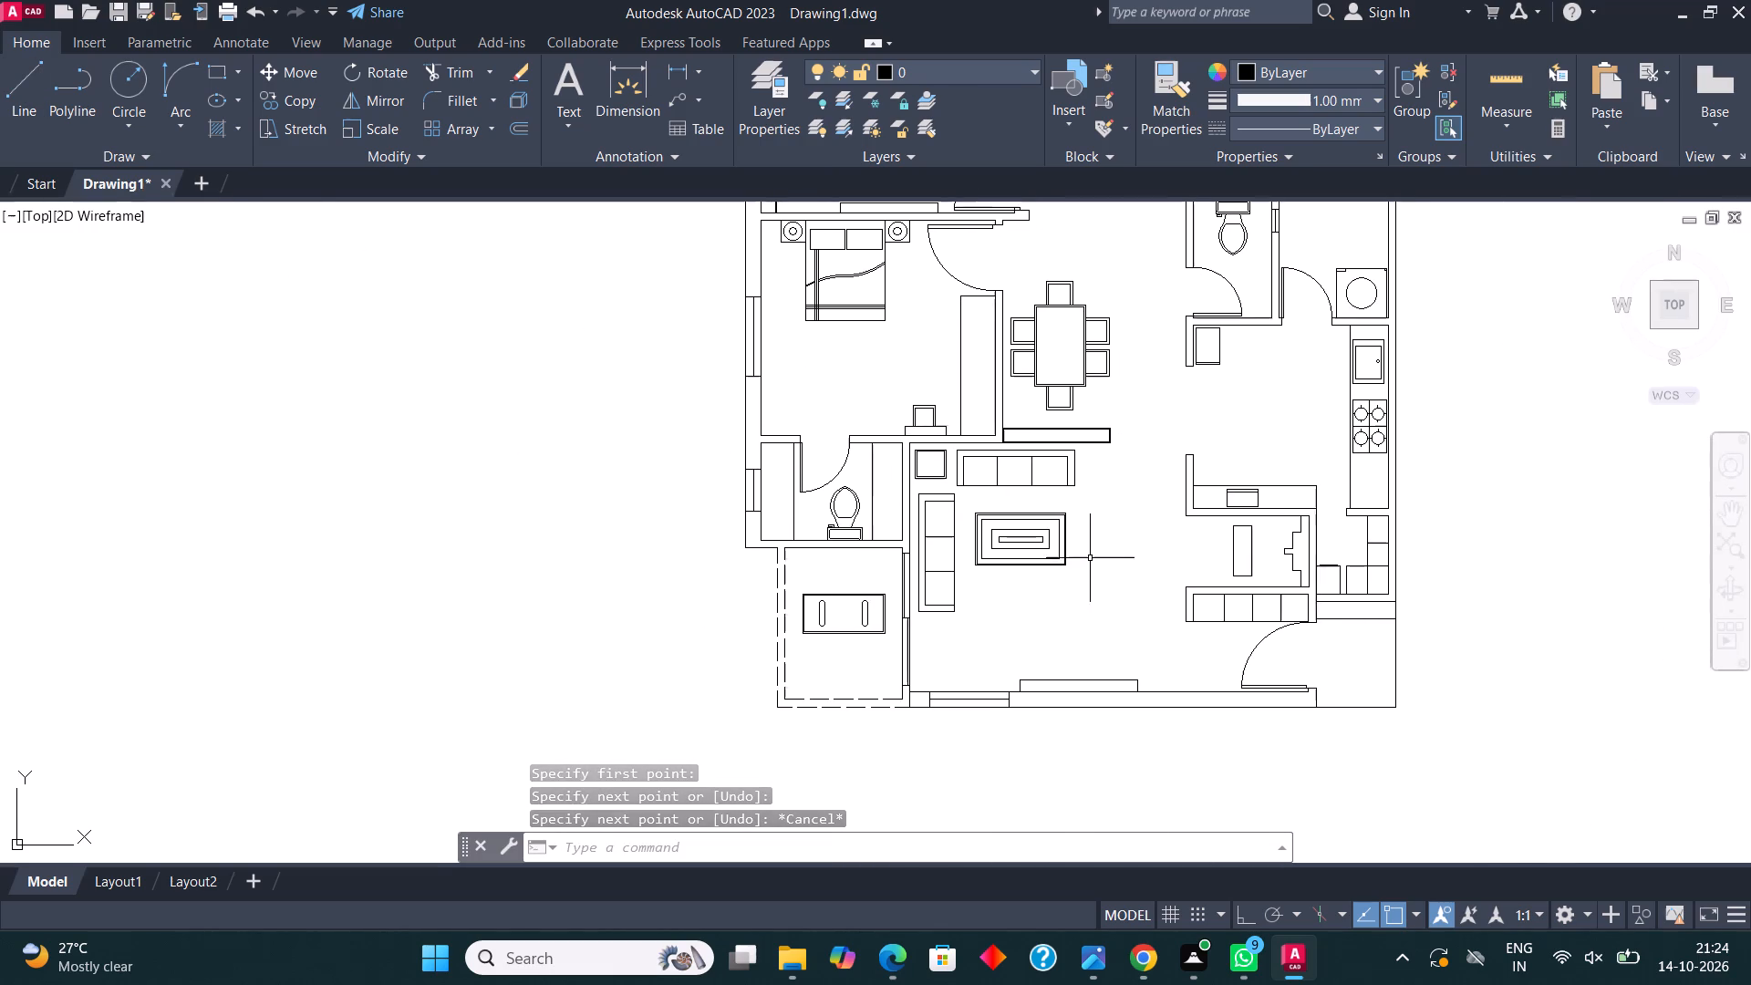
middle_click_drag(1086, 557, 1026, 688)
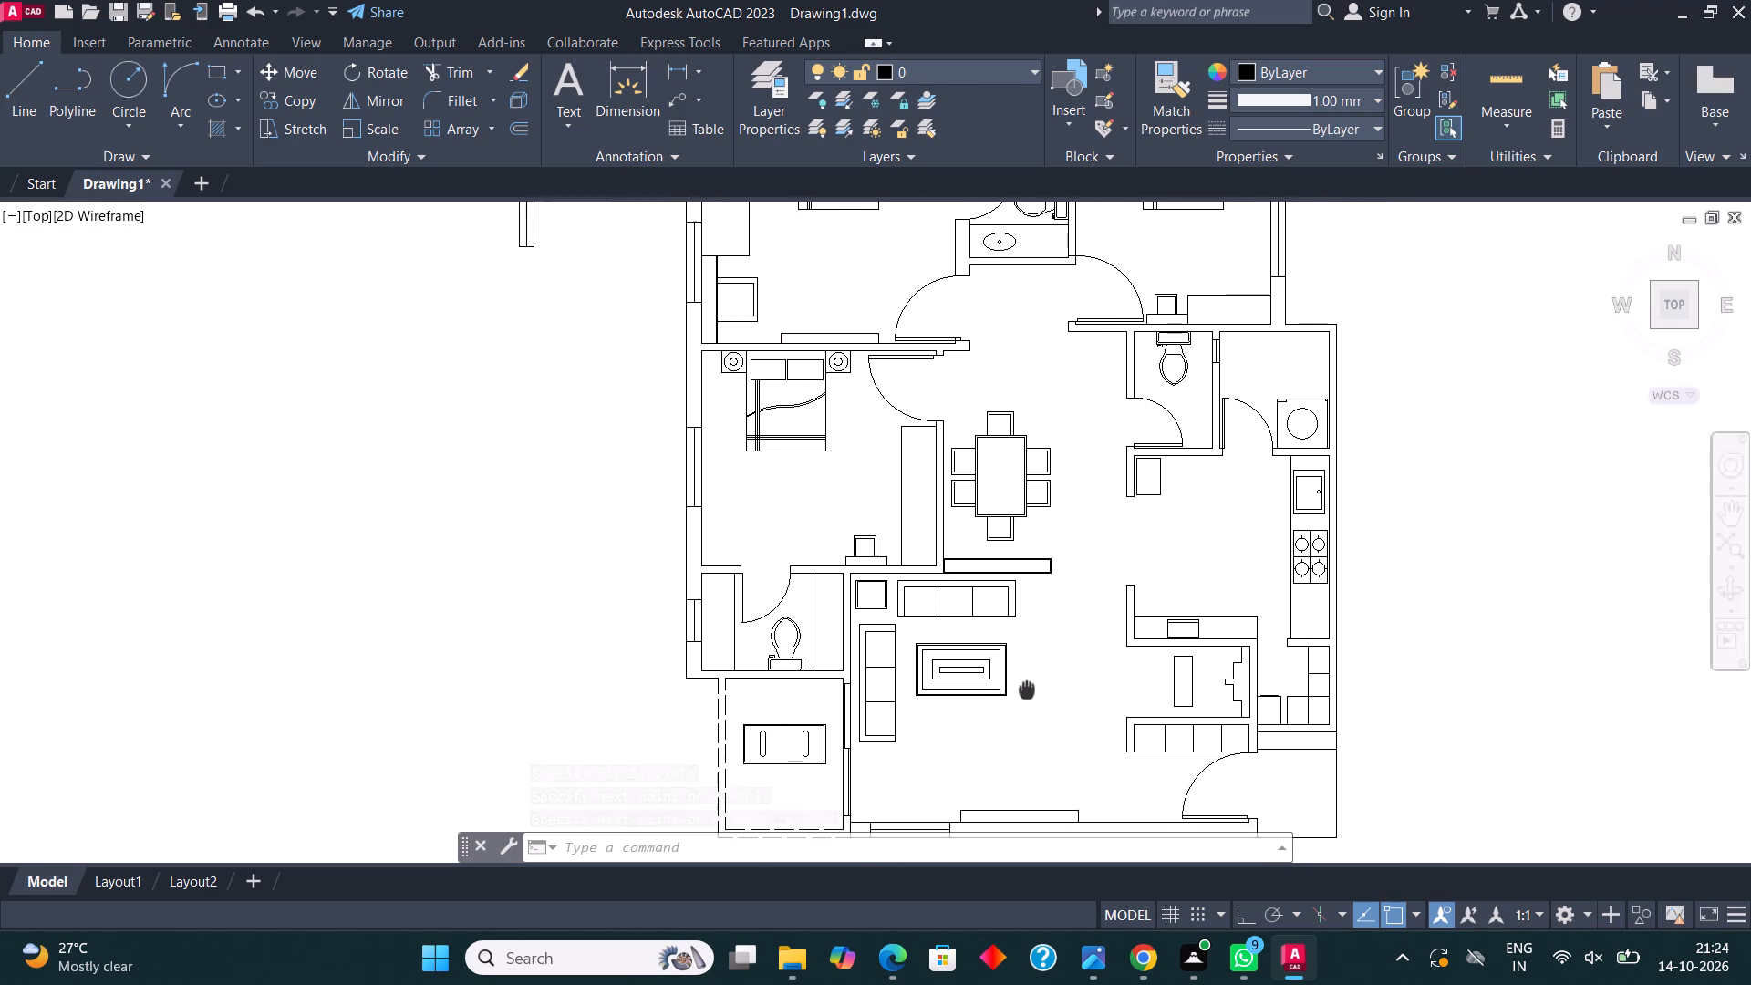
middle_click_drag(1026, 688, 980, 656)
middle_click_drag(1131, 536, 1092, 660)
scroll(1238, 435, "up", 3)
middle_click_drag(1227, 334, 1147, 459)
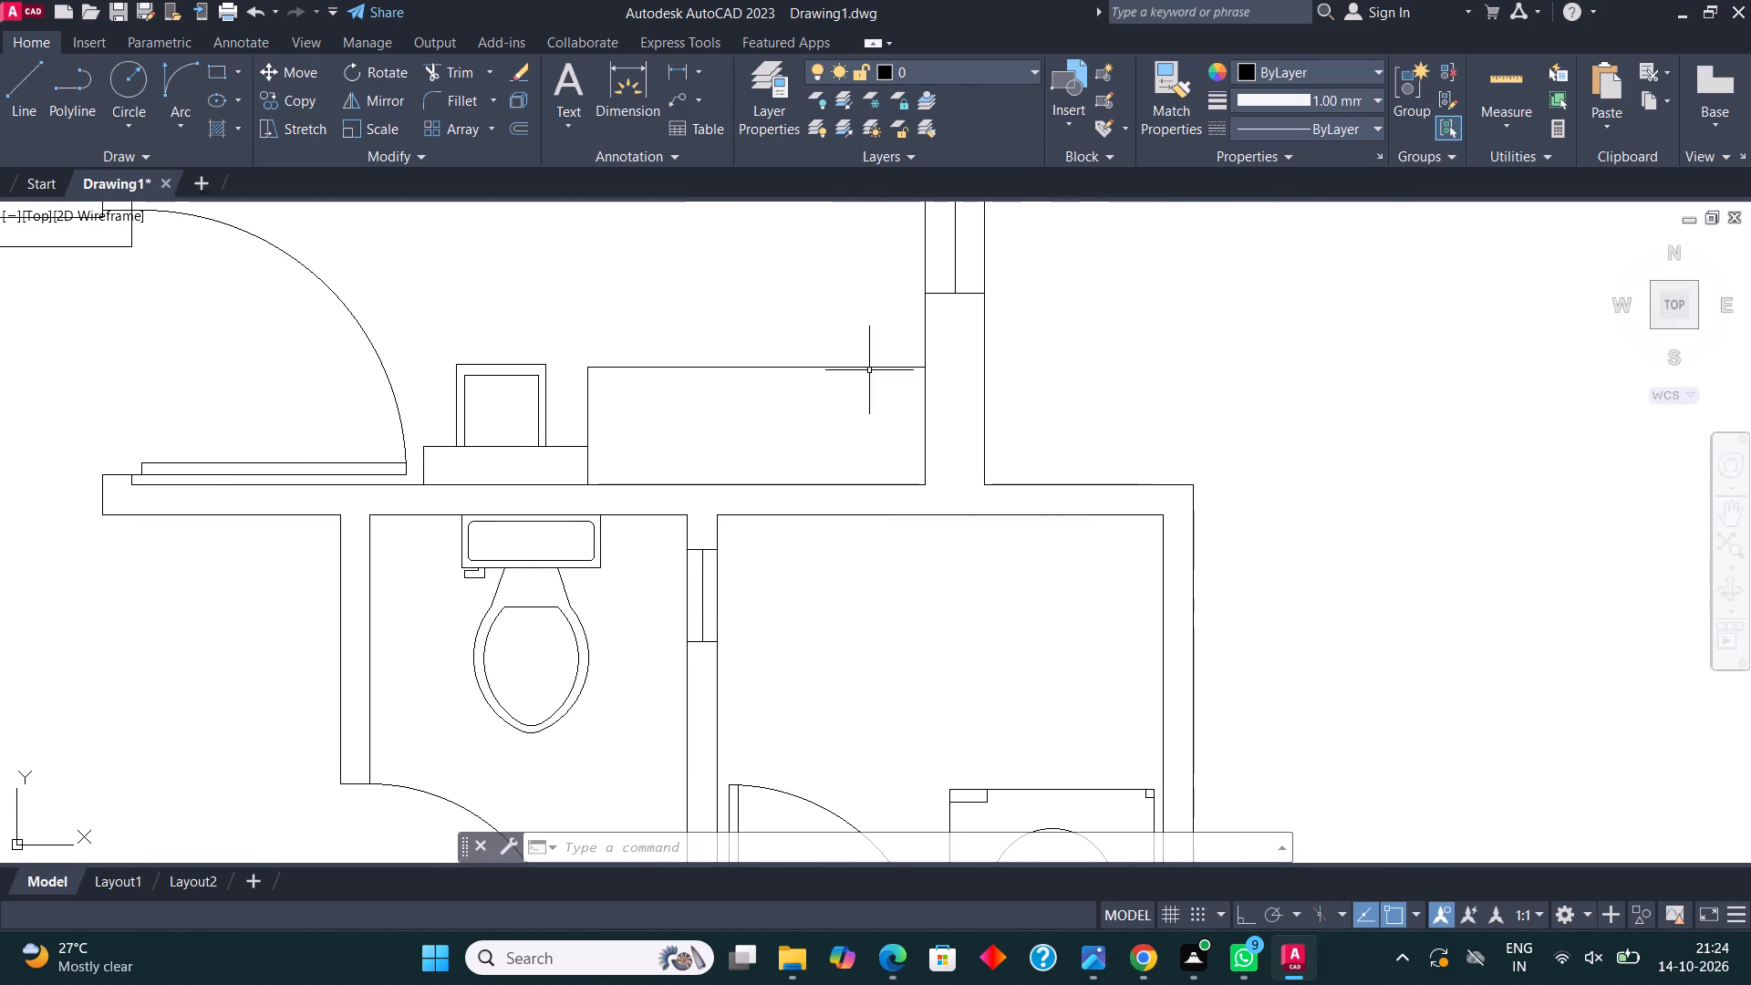
left_click(212, 67)
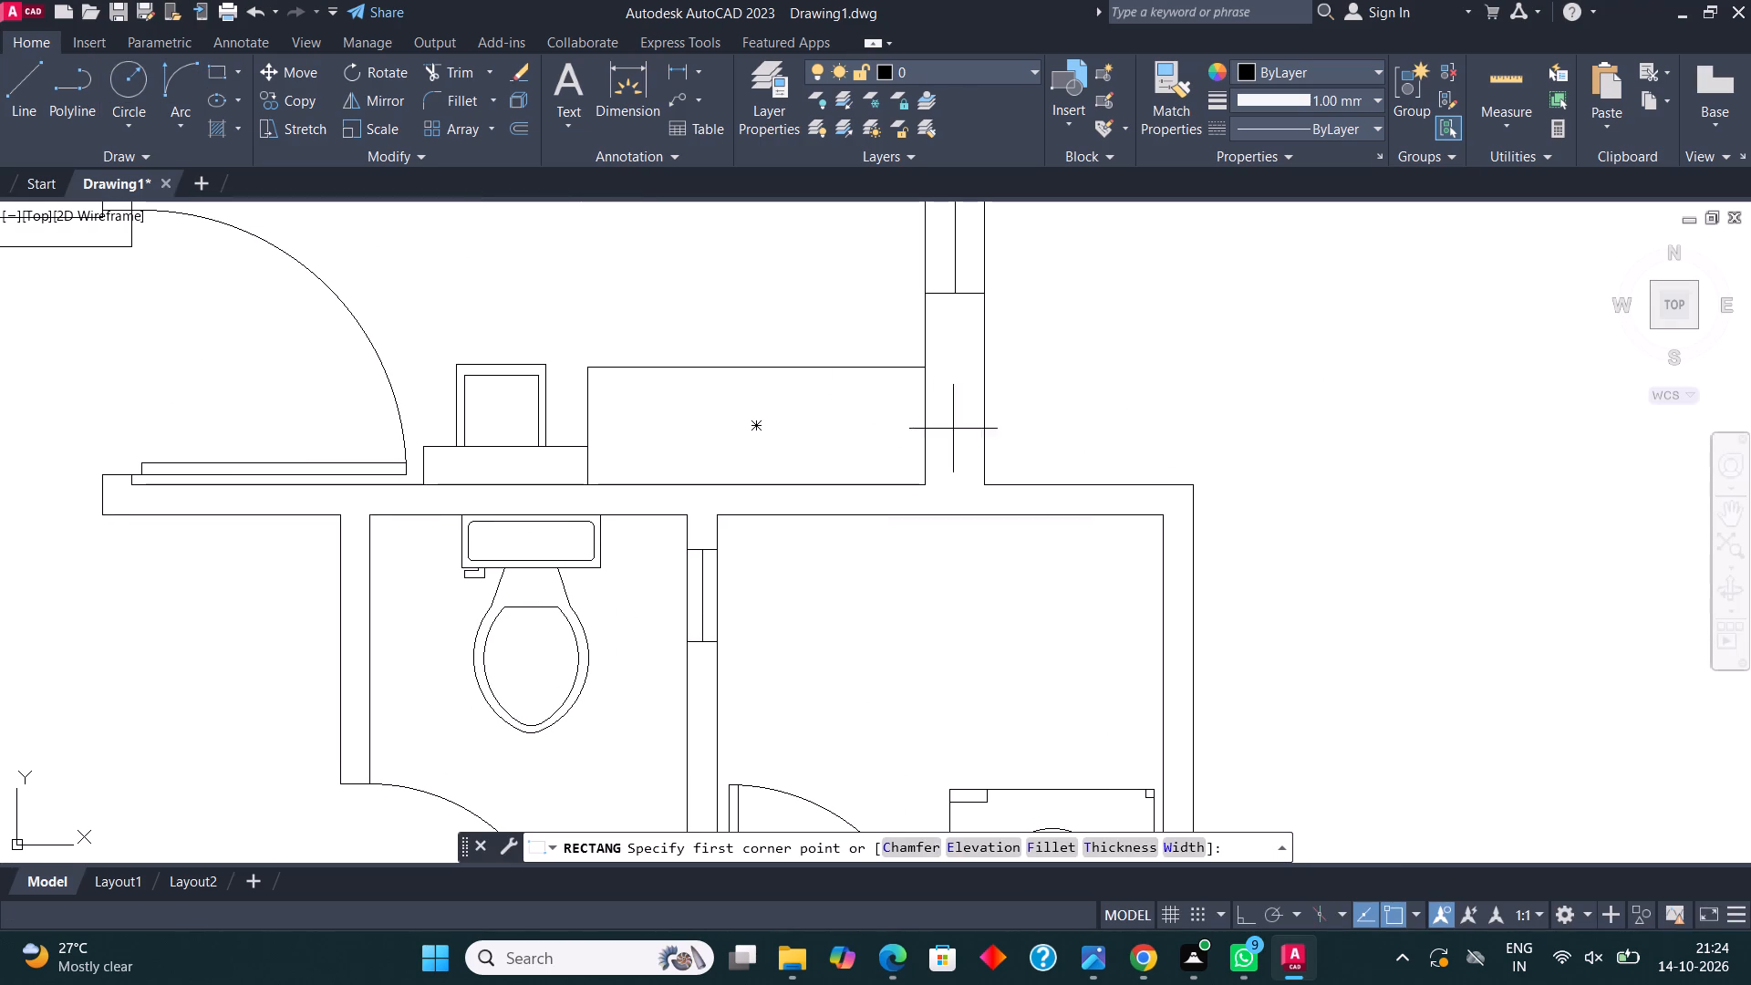
left_click(979, 481)
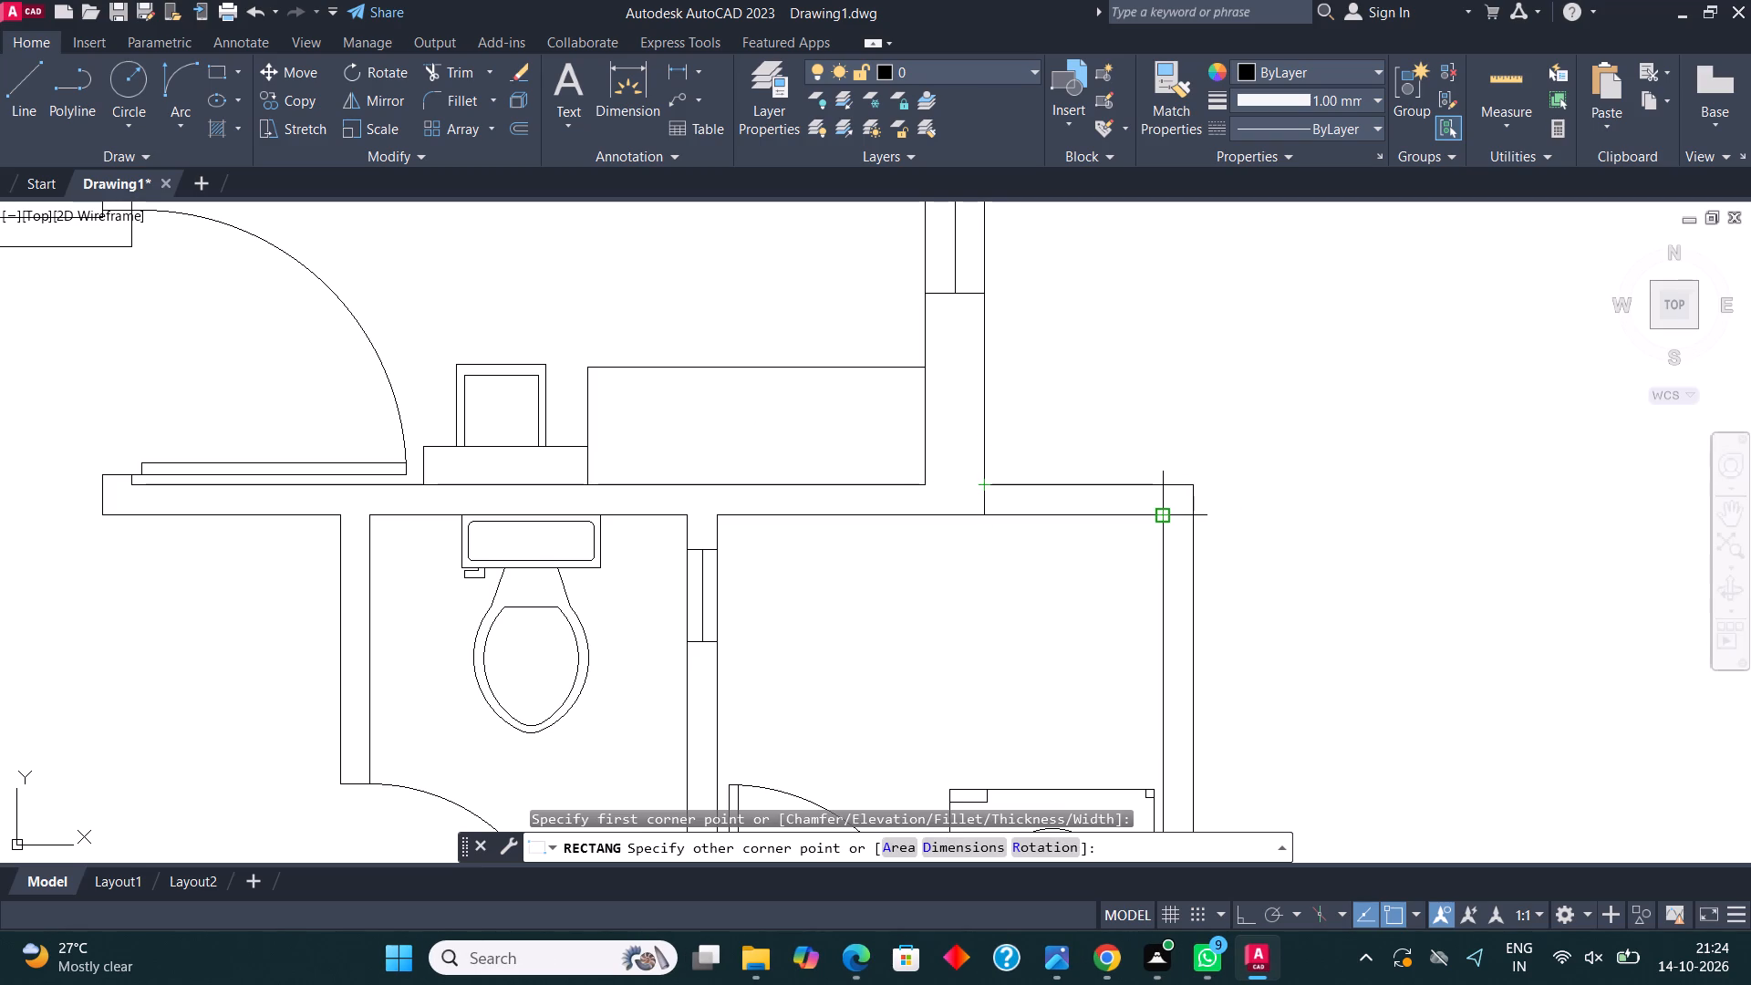
scroll(1161, 513, "up", 2)
left_click(1161, 513)
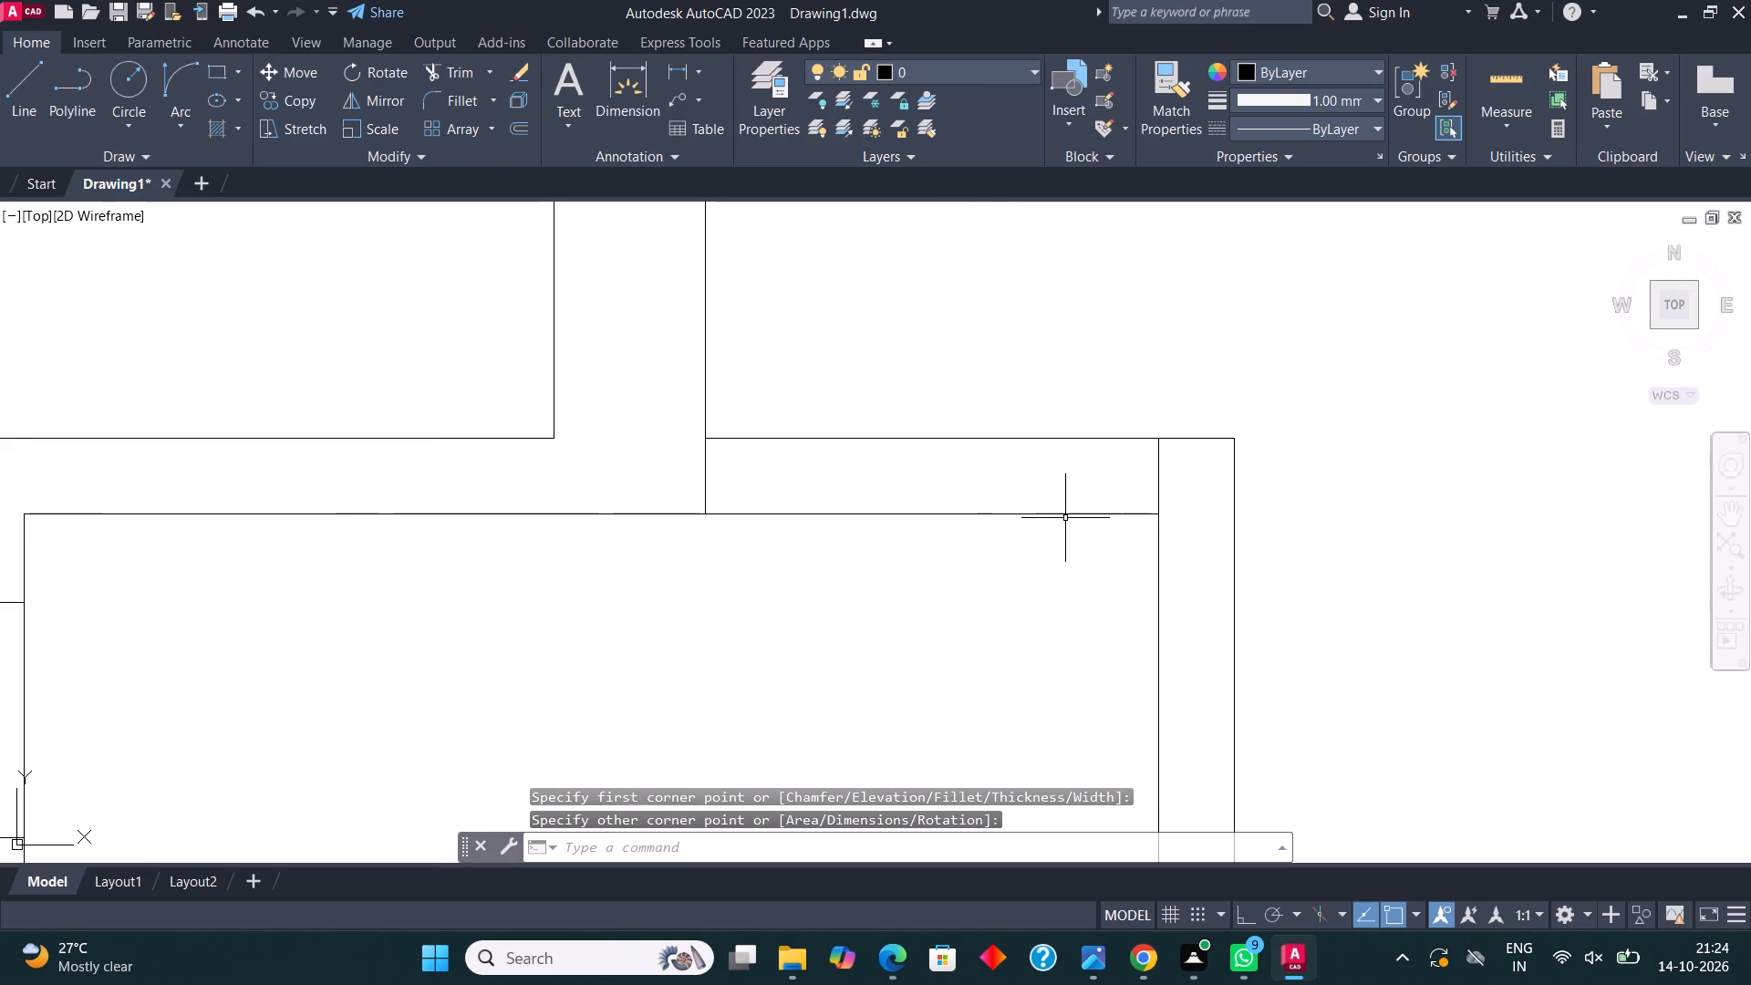
key("Escape")
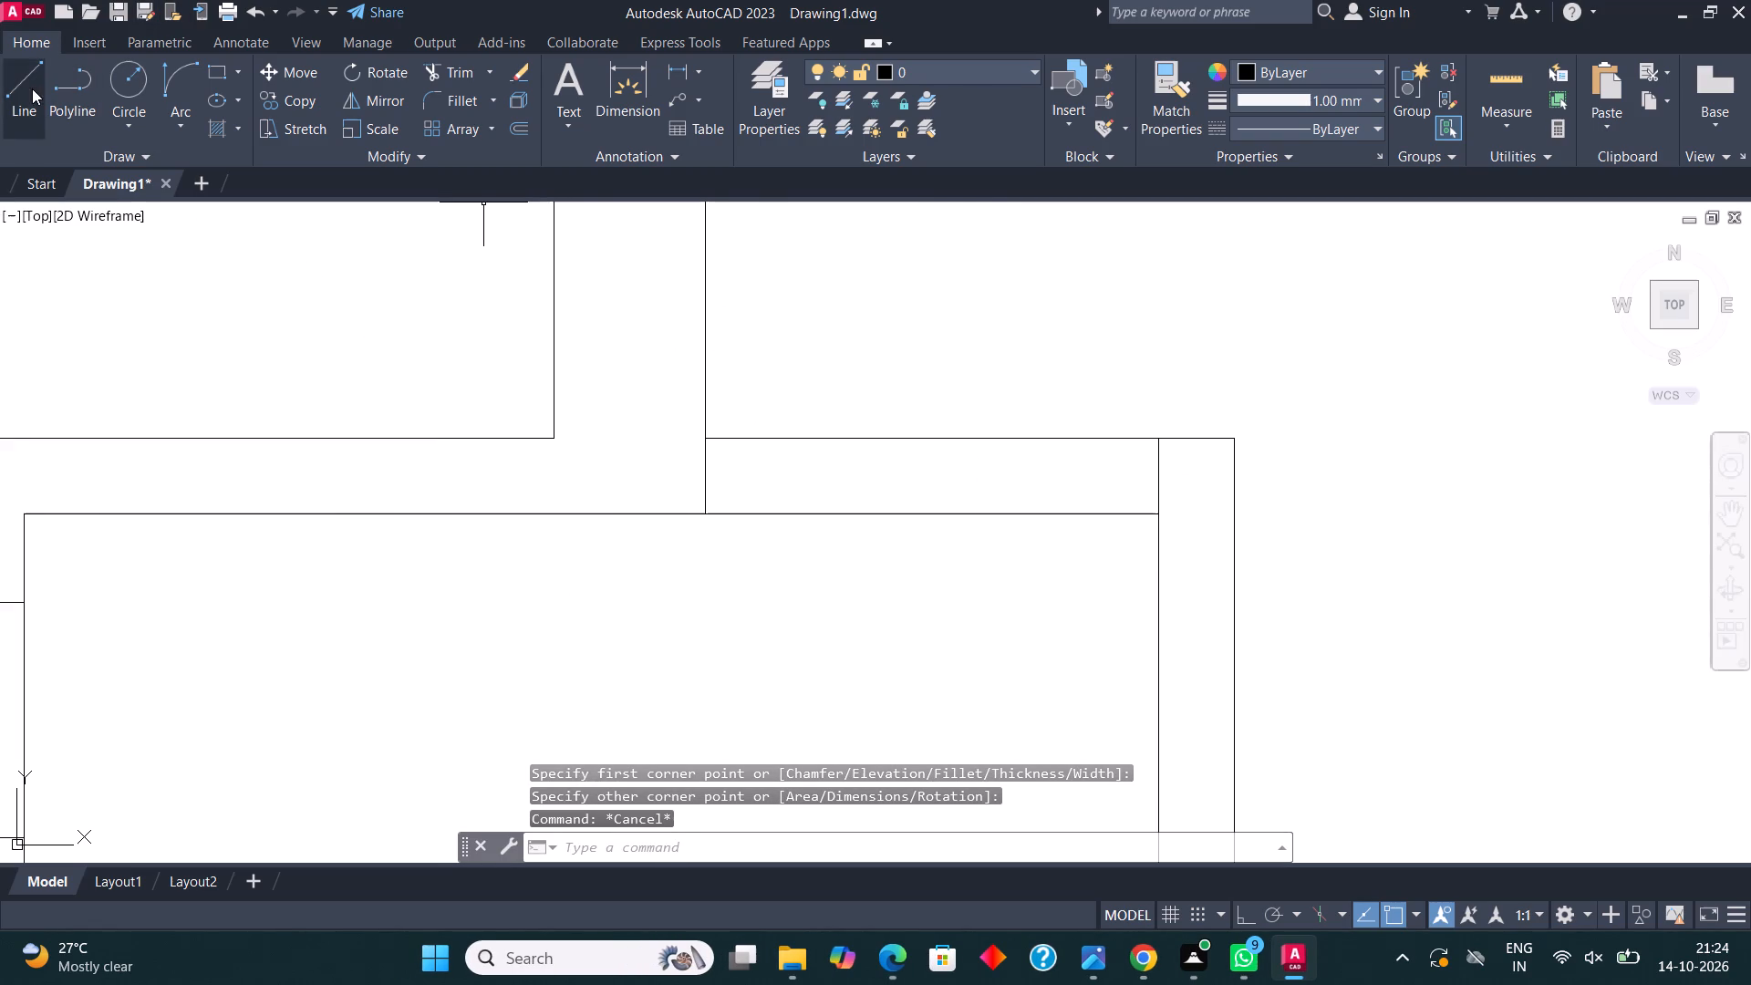
left_click(32, 88)
left_click(703, 481)
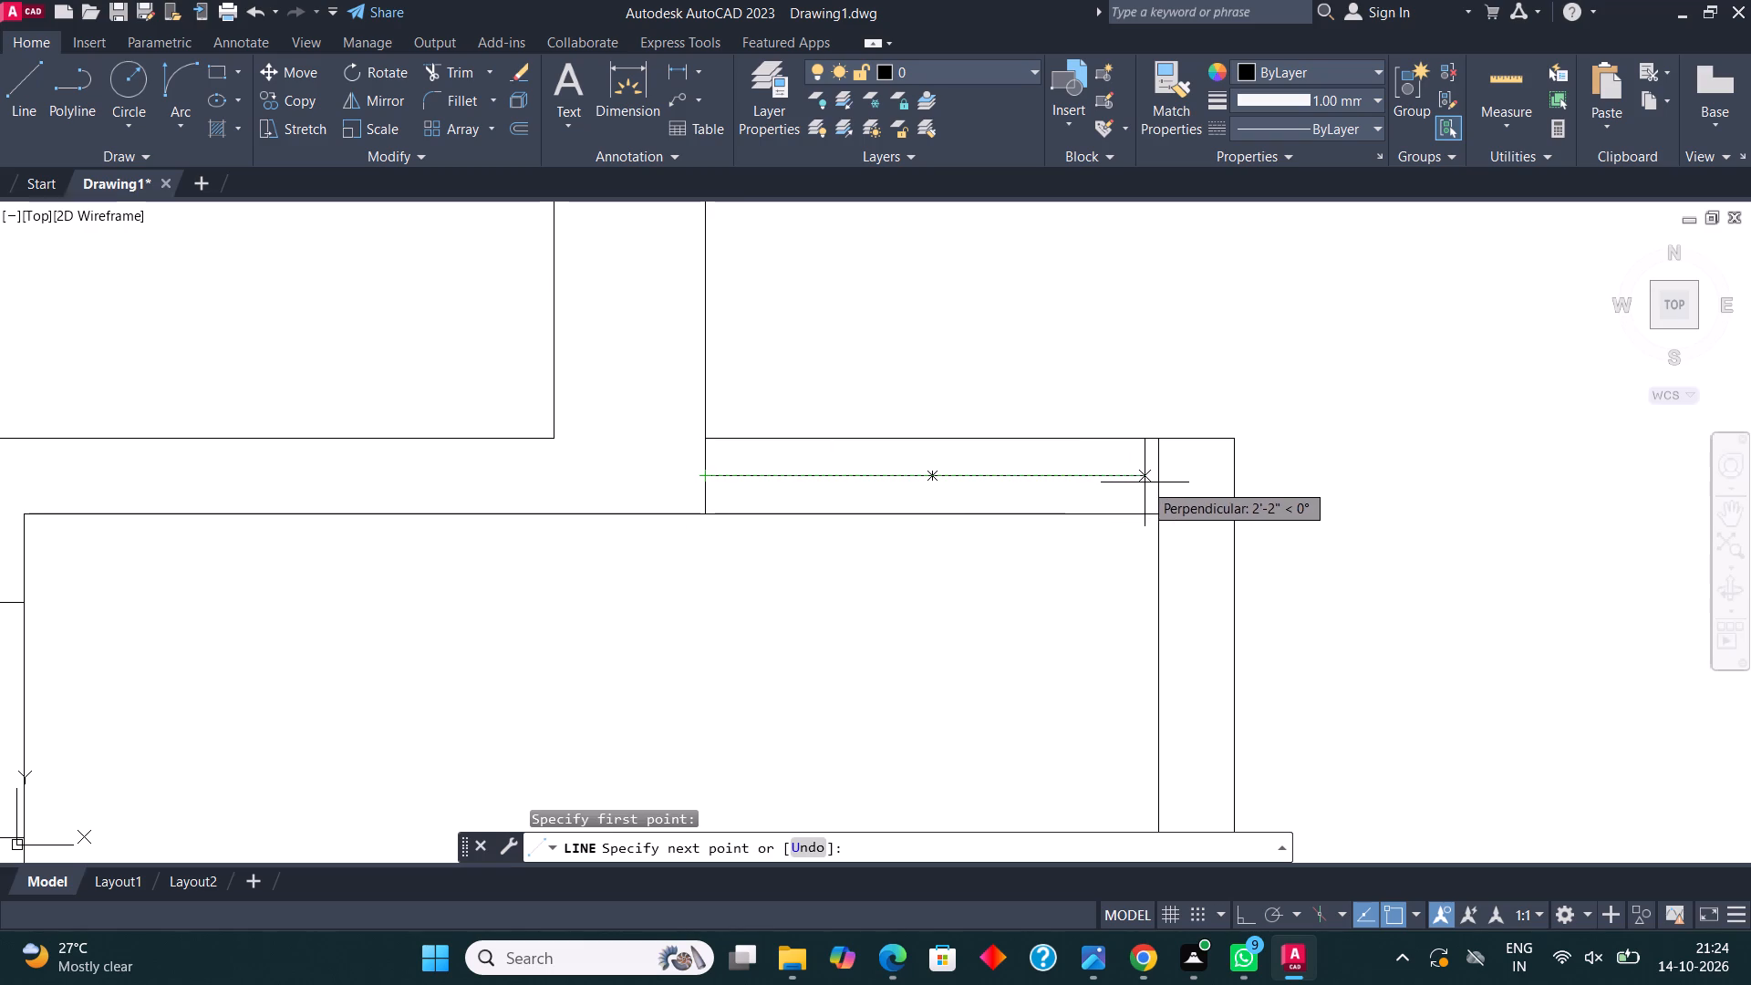
left_click(1153, 480)
key("Escape")
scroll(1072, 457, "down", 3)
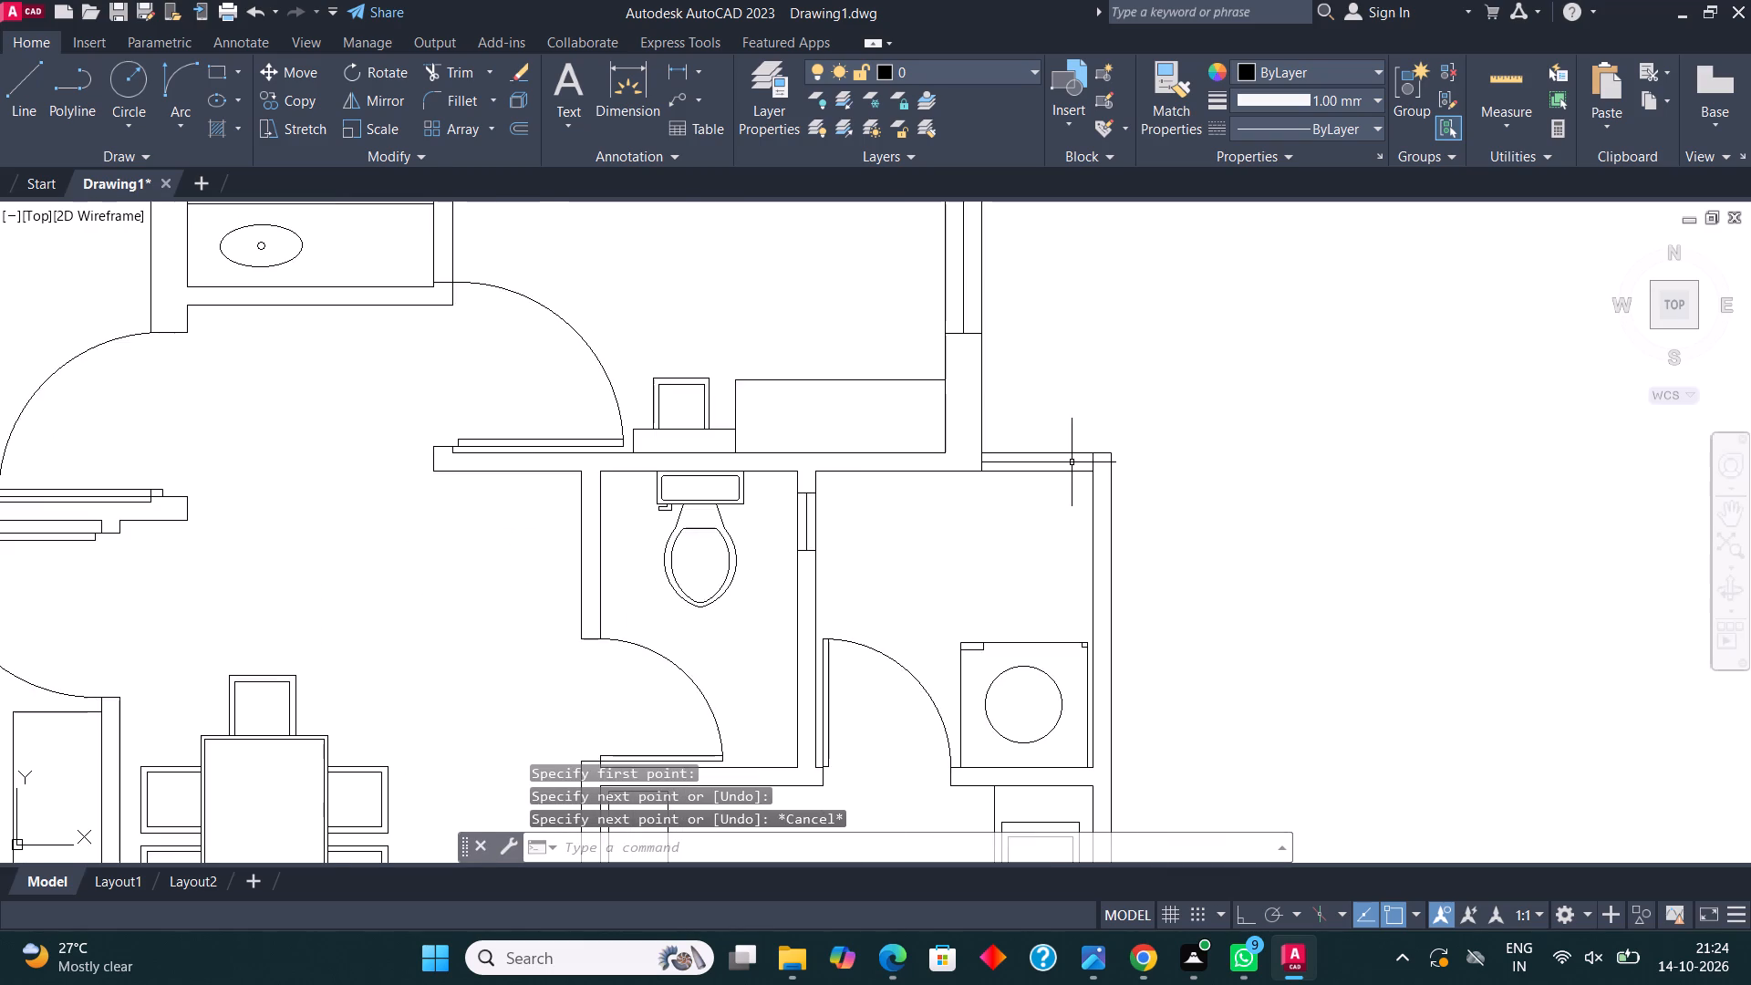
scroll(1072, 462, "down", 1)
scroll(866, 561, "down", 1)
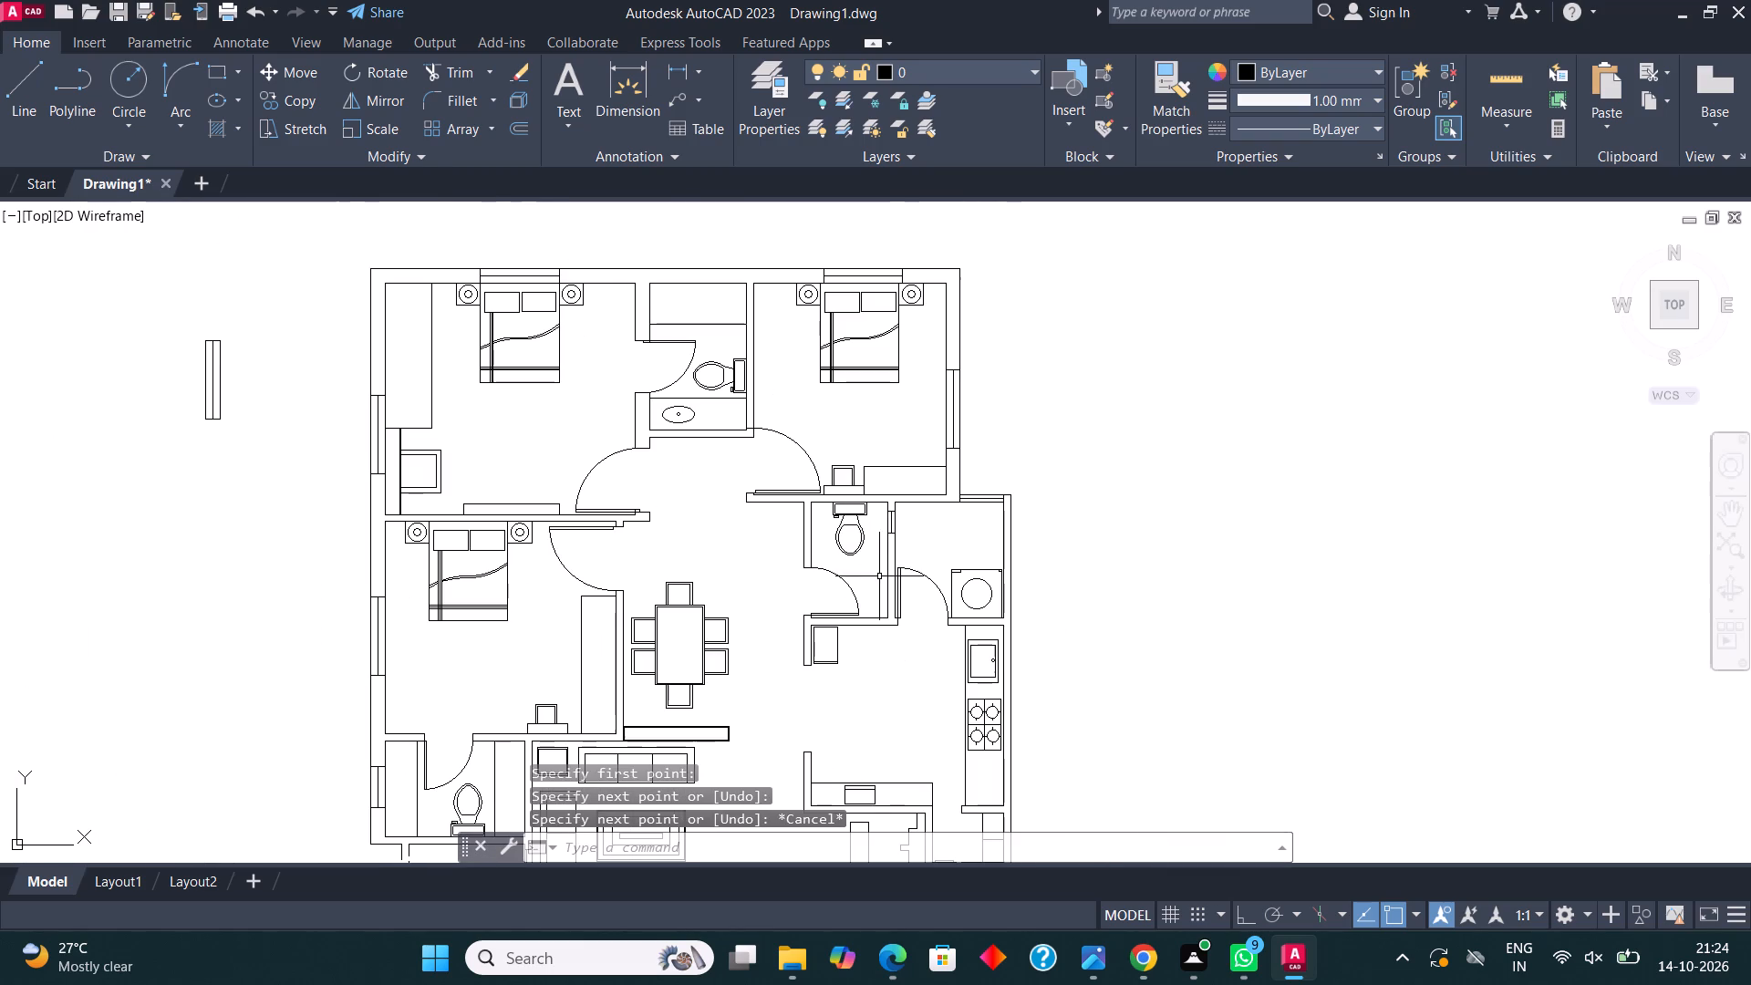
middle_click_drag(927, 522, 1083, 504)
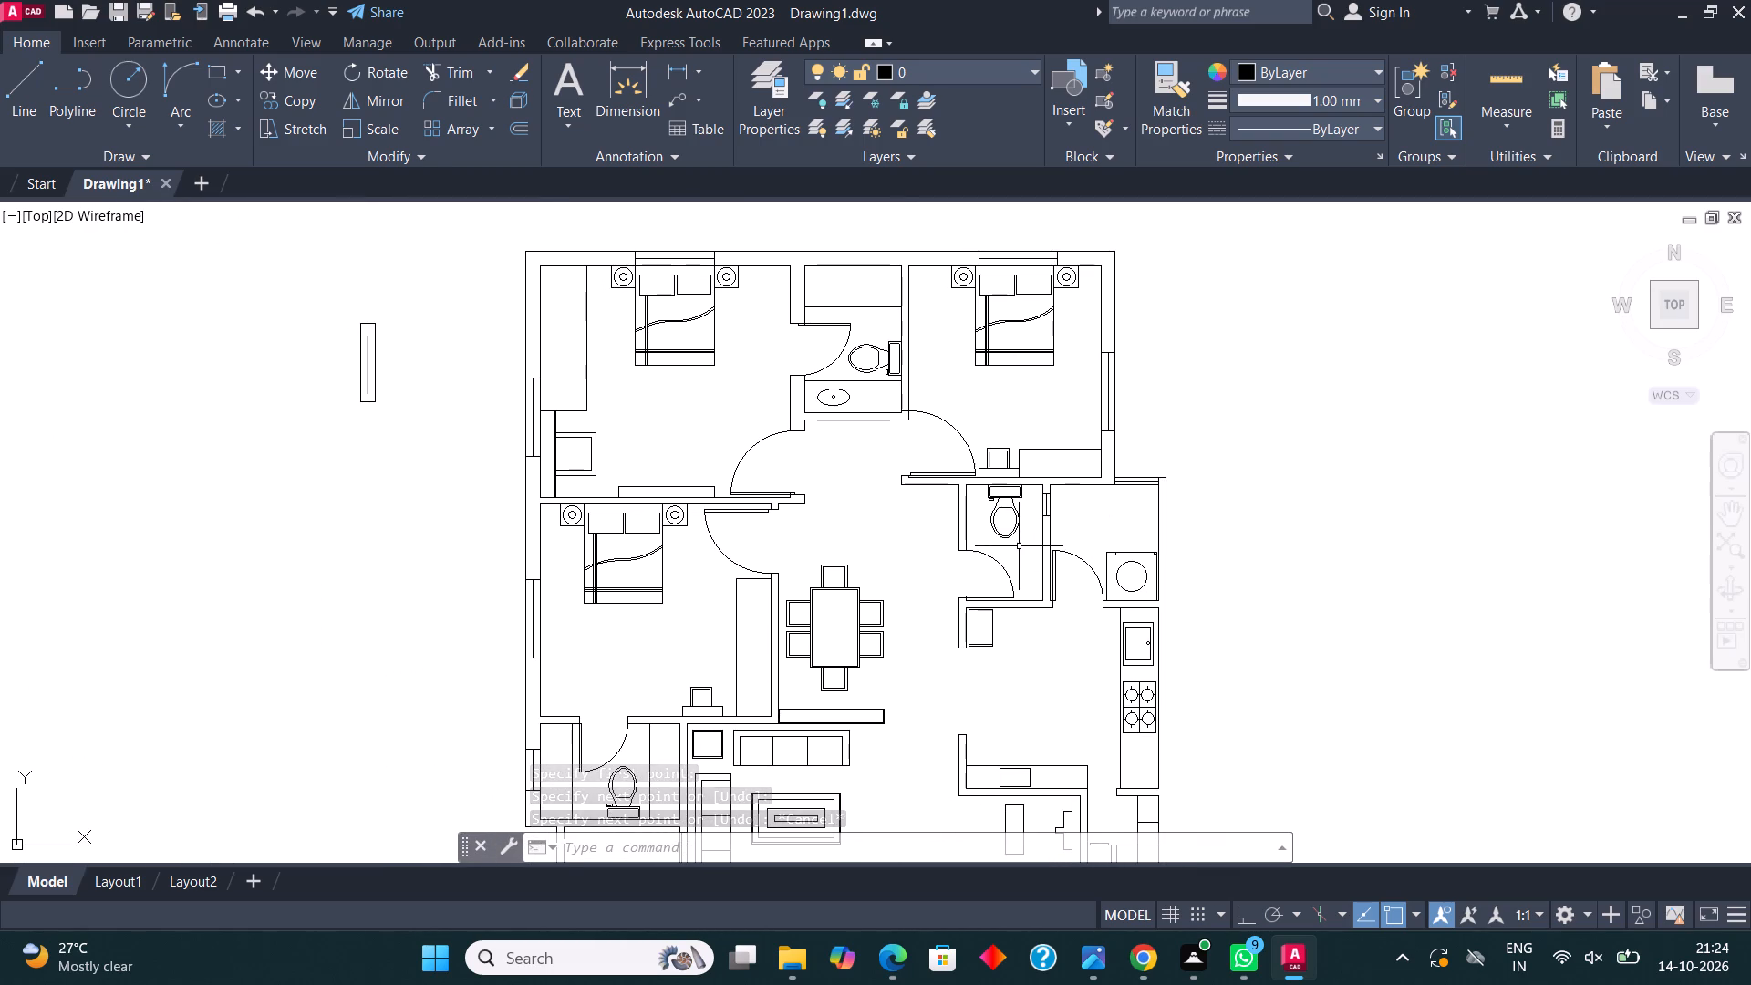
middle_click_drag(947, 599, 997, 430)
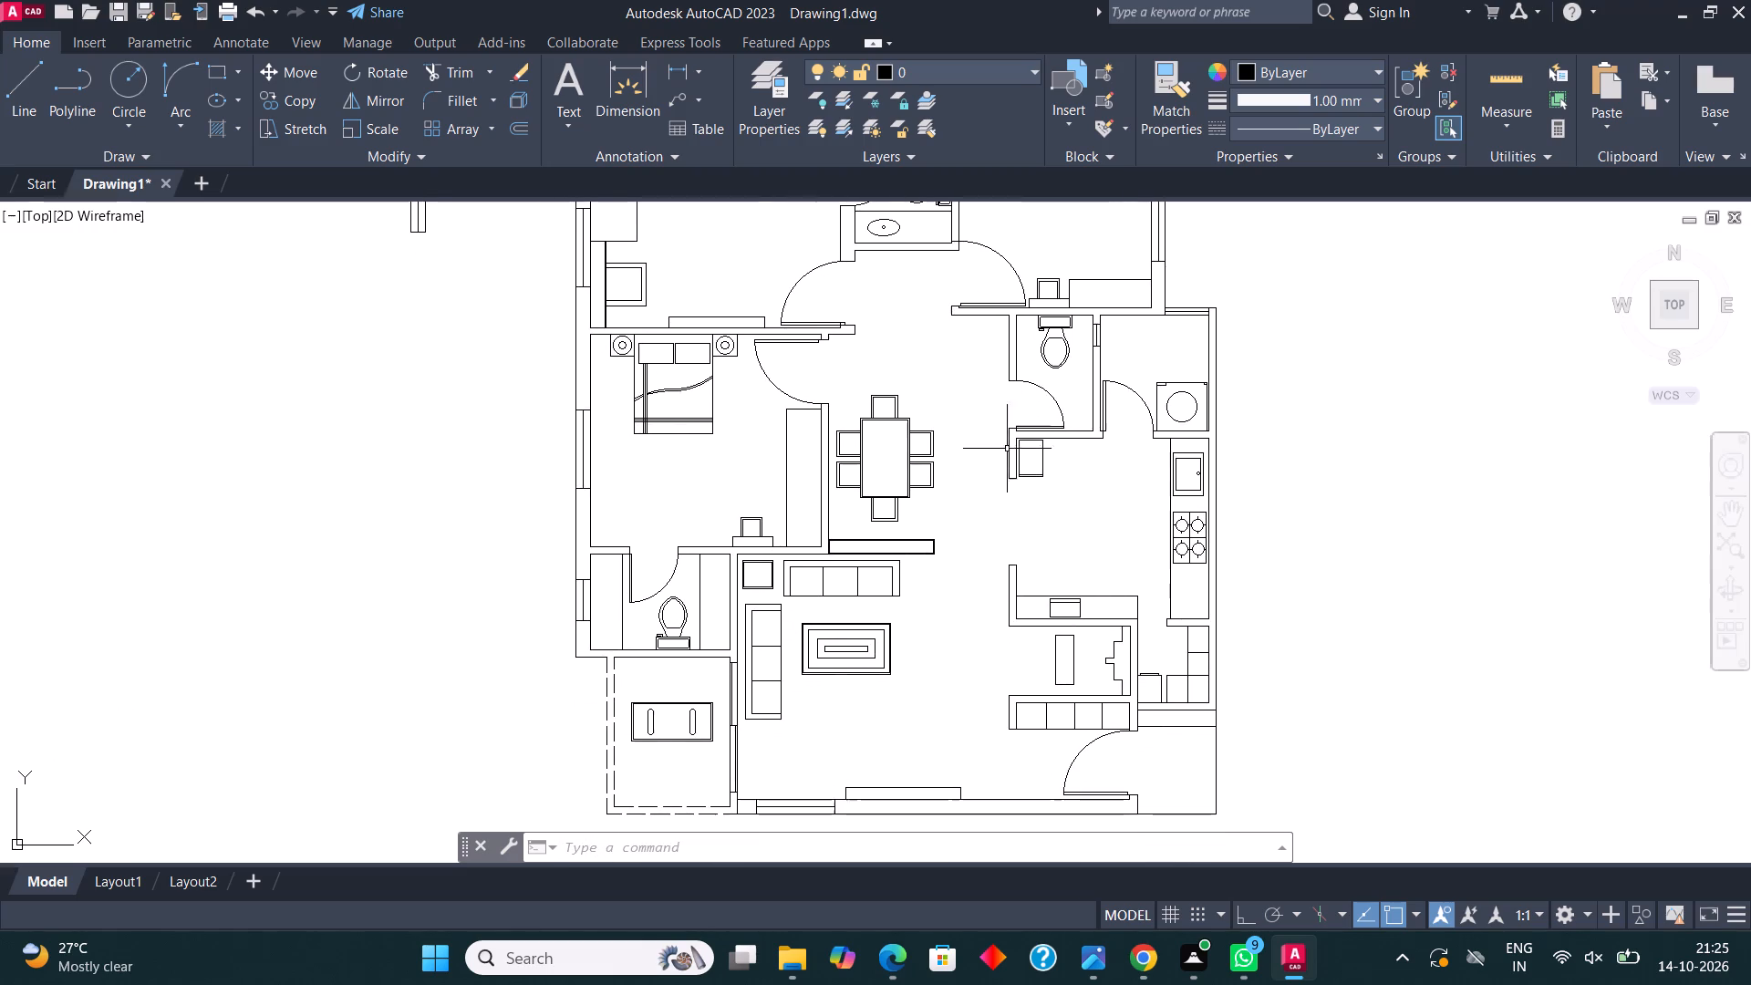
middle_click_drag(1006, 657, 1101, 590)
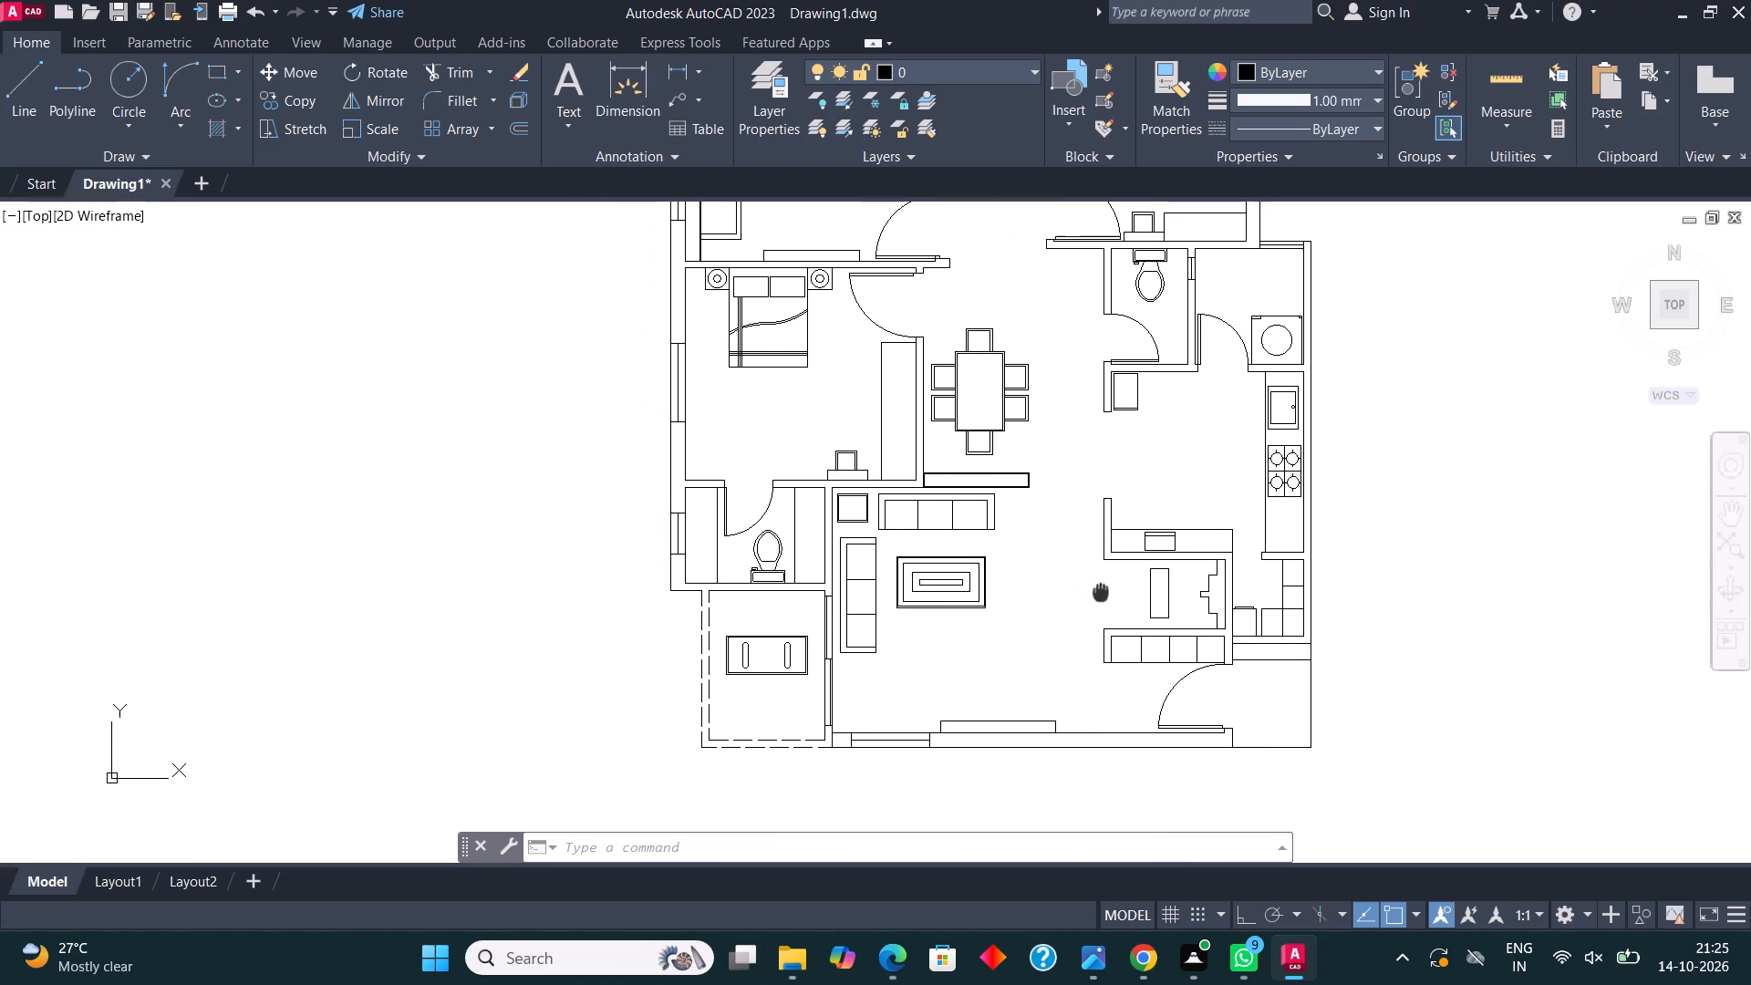
Delete the spare window rectangle lying outside the plan, beside the upper left bedroom.
middle_click_drag(1101, 590, 1023, 759)
middle_click_drag(1002, 530, 1088, 808)
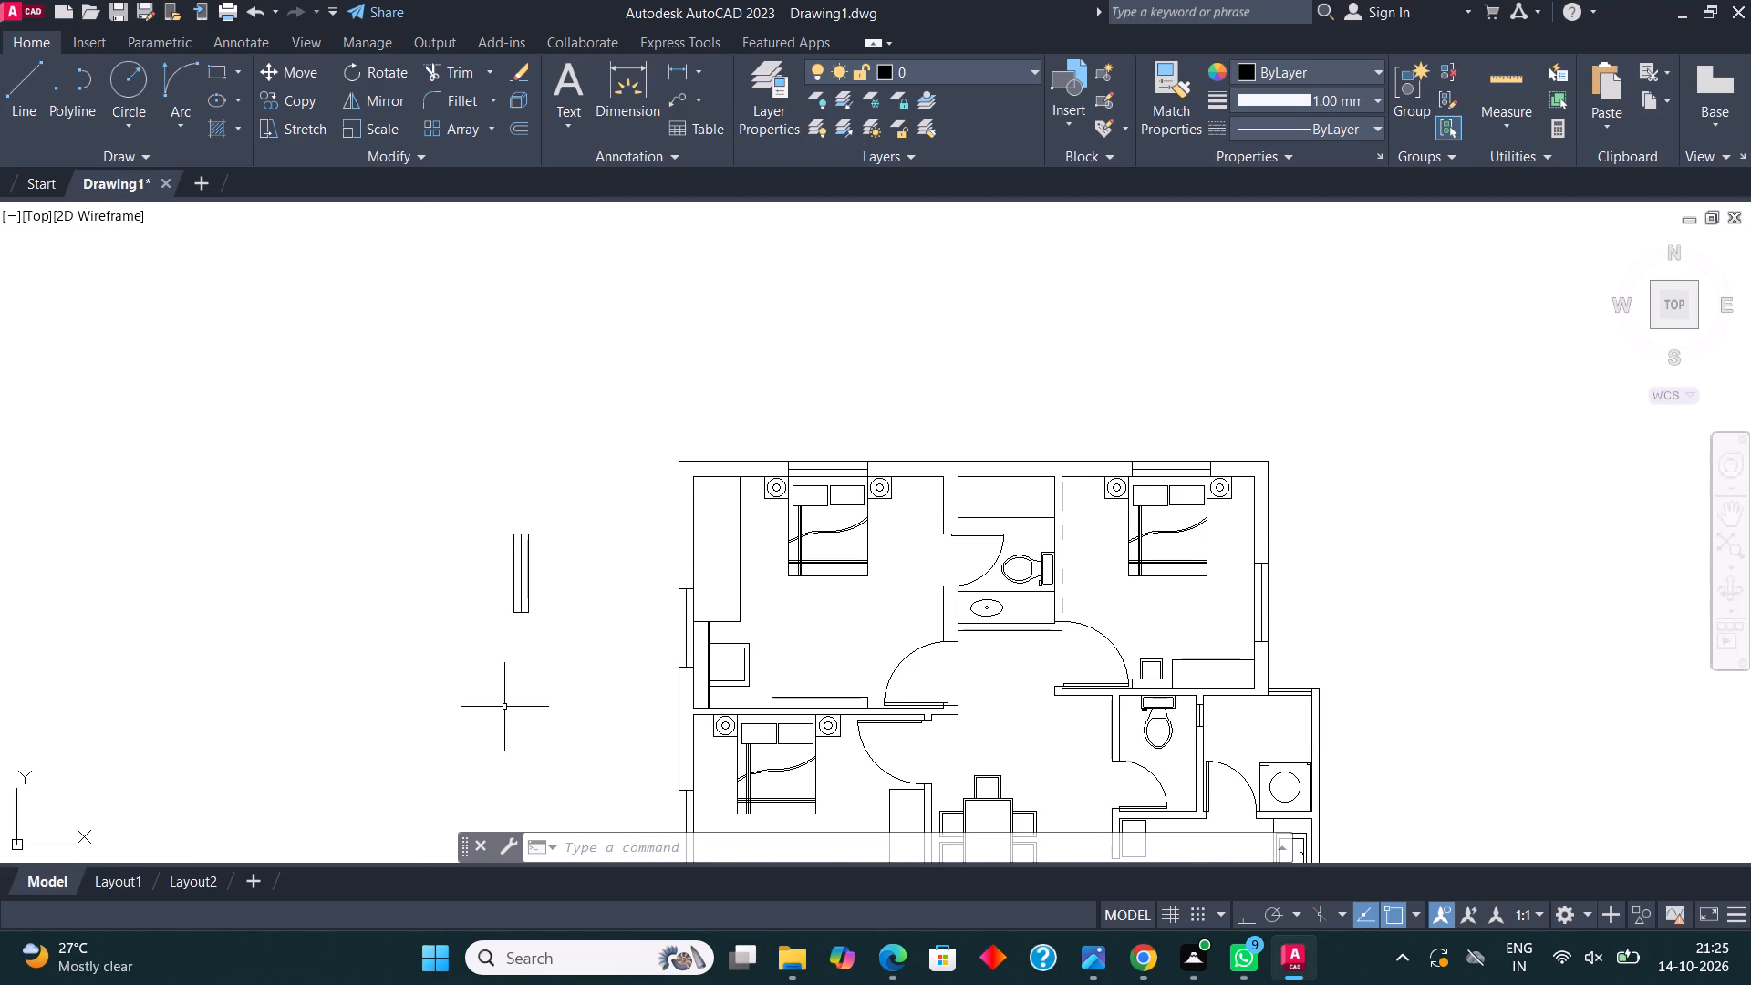
left_click_drag(574, 673, 553, 638)
left_click(460, 498)
key("Delete")
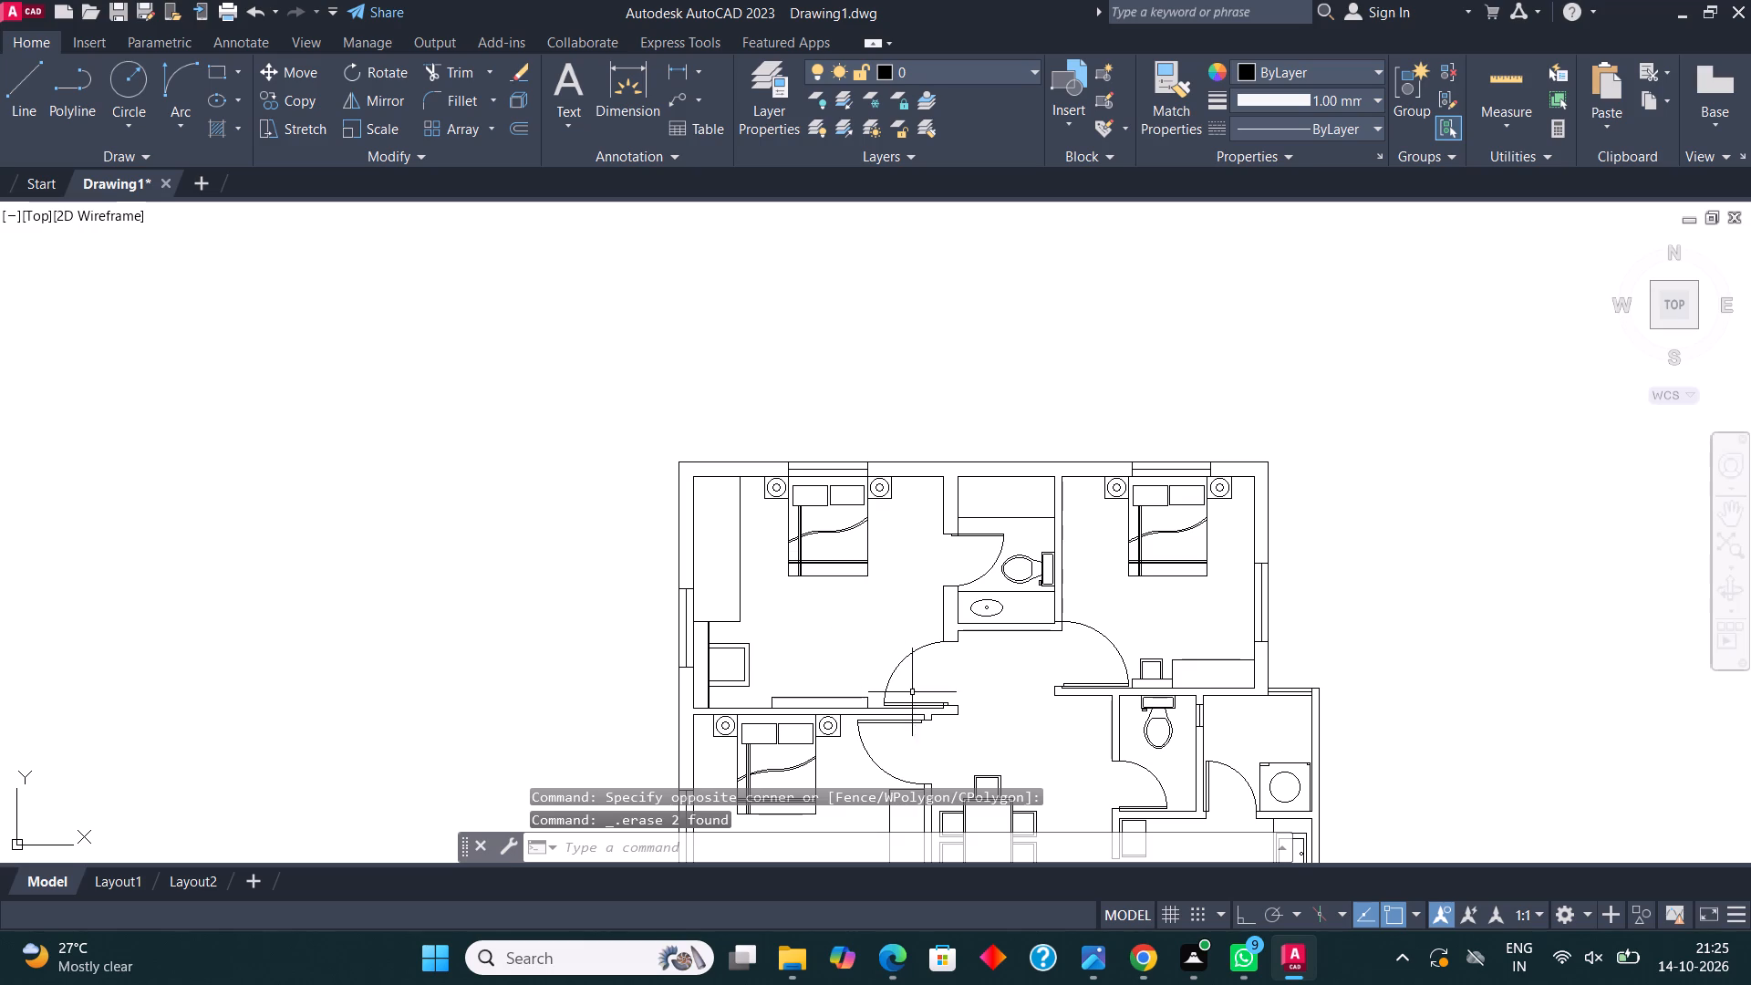
Create multiline text reading MASTER BEDROOM 1 in the open floor below the upper left bedroom's bed.
middle_click_drag(826, 655, 862, 606)
scroll(859, 603, "up", 2)
middle_click_drag(844, 596, 808, 596)
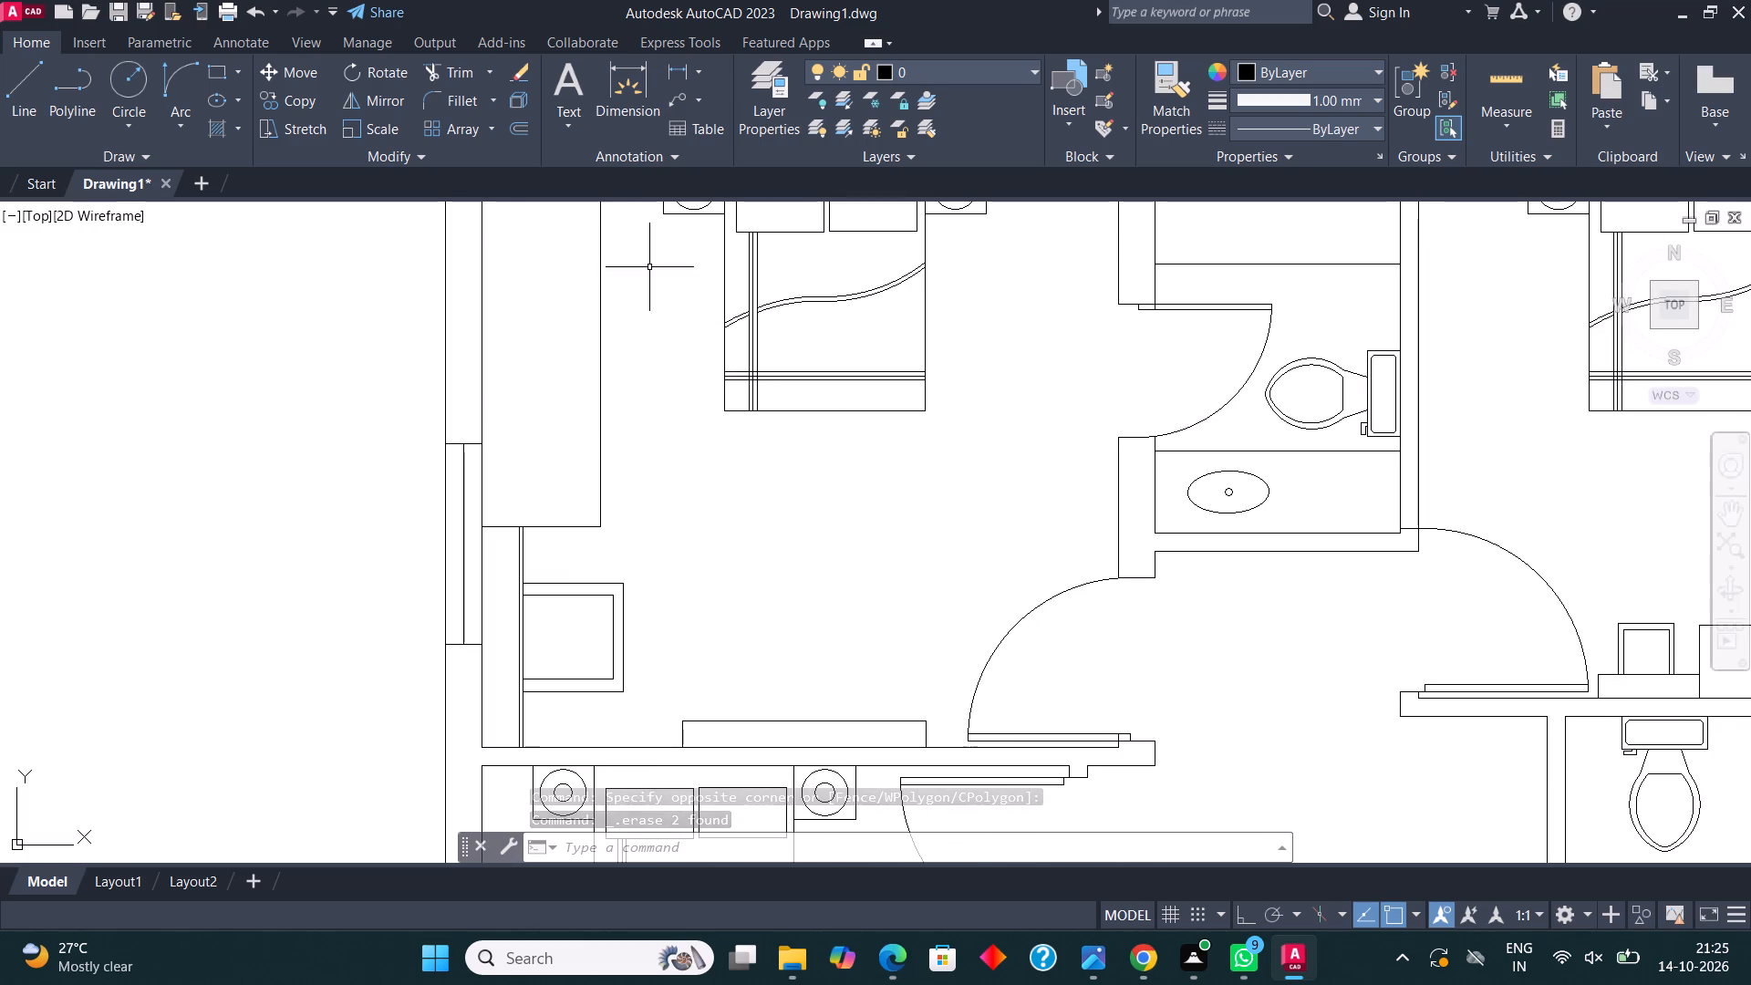
left_click(576, 81)
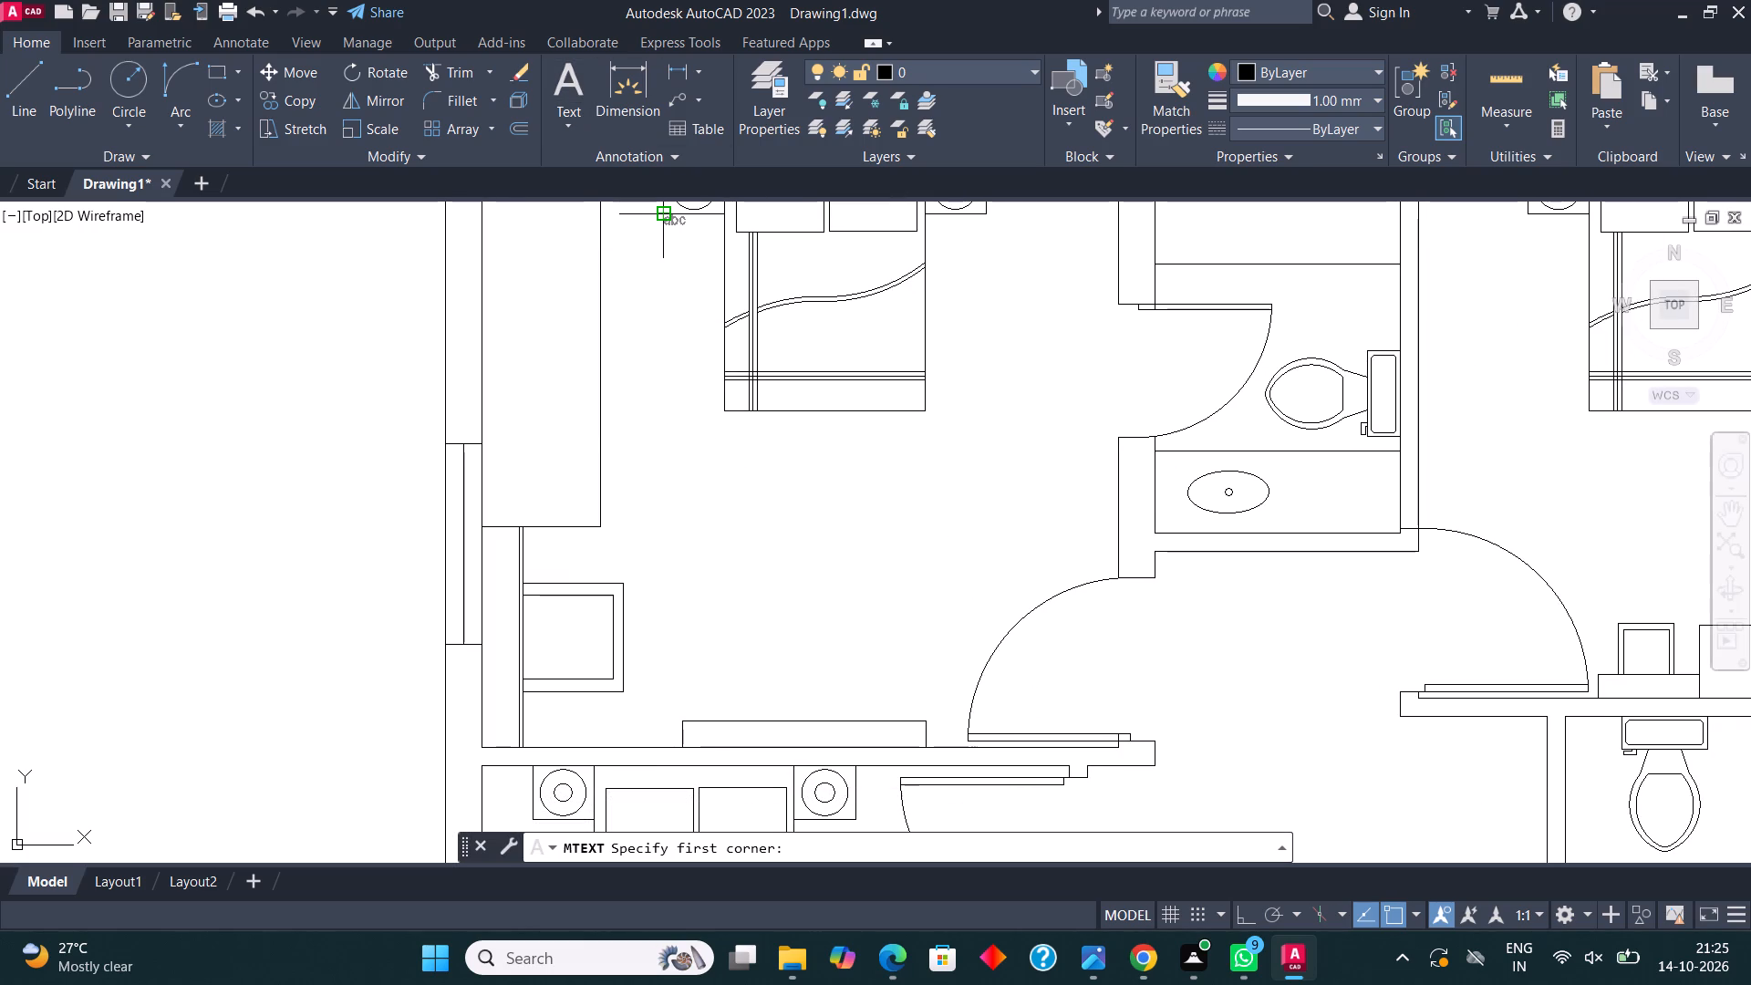
left_click(683, 579)
left_click(931, 478)
type("MASTER")
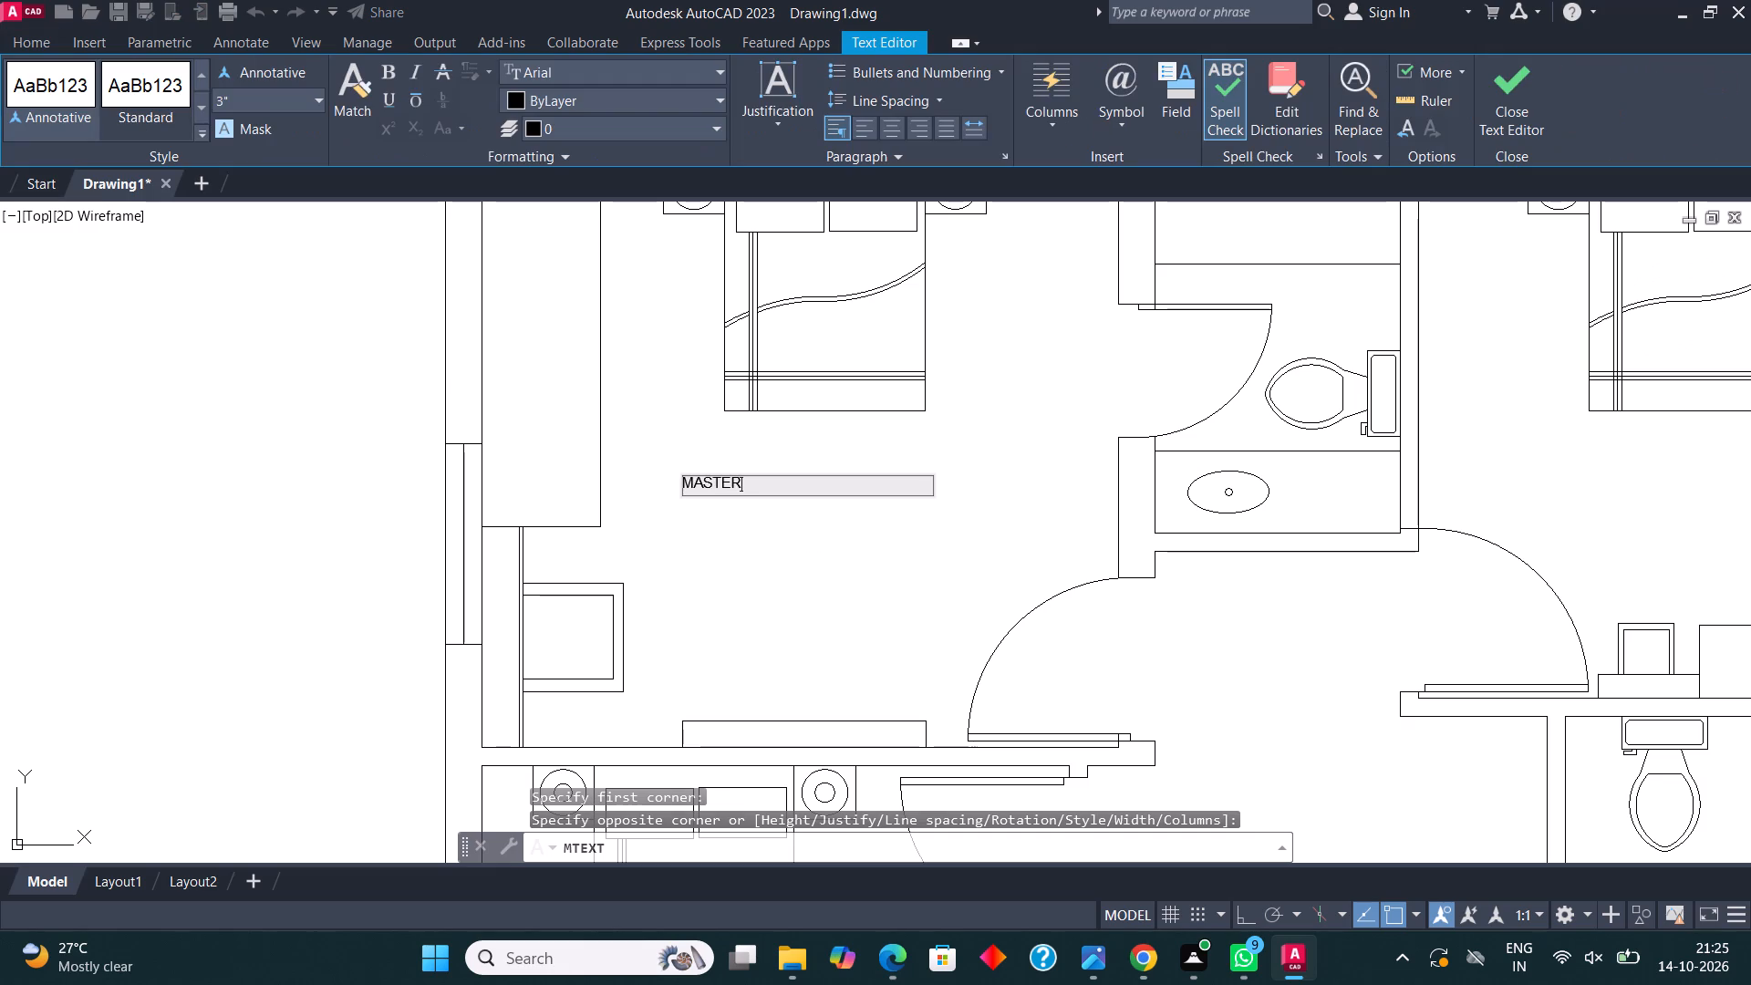
key("space")
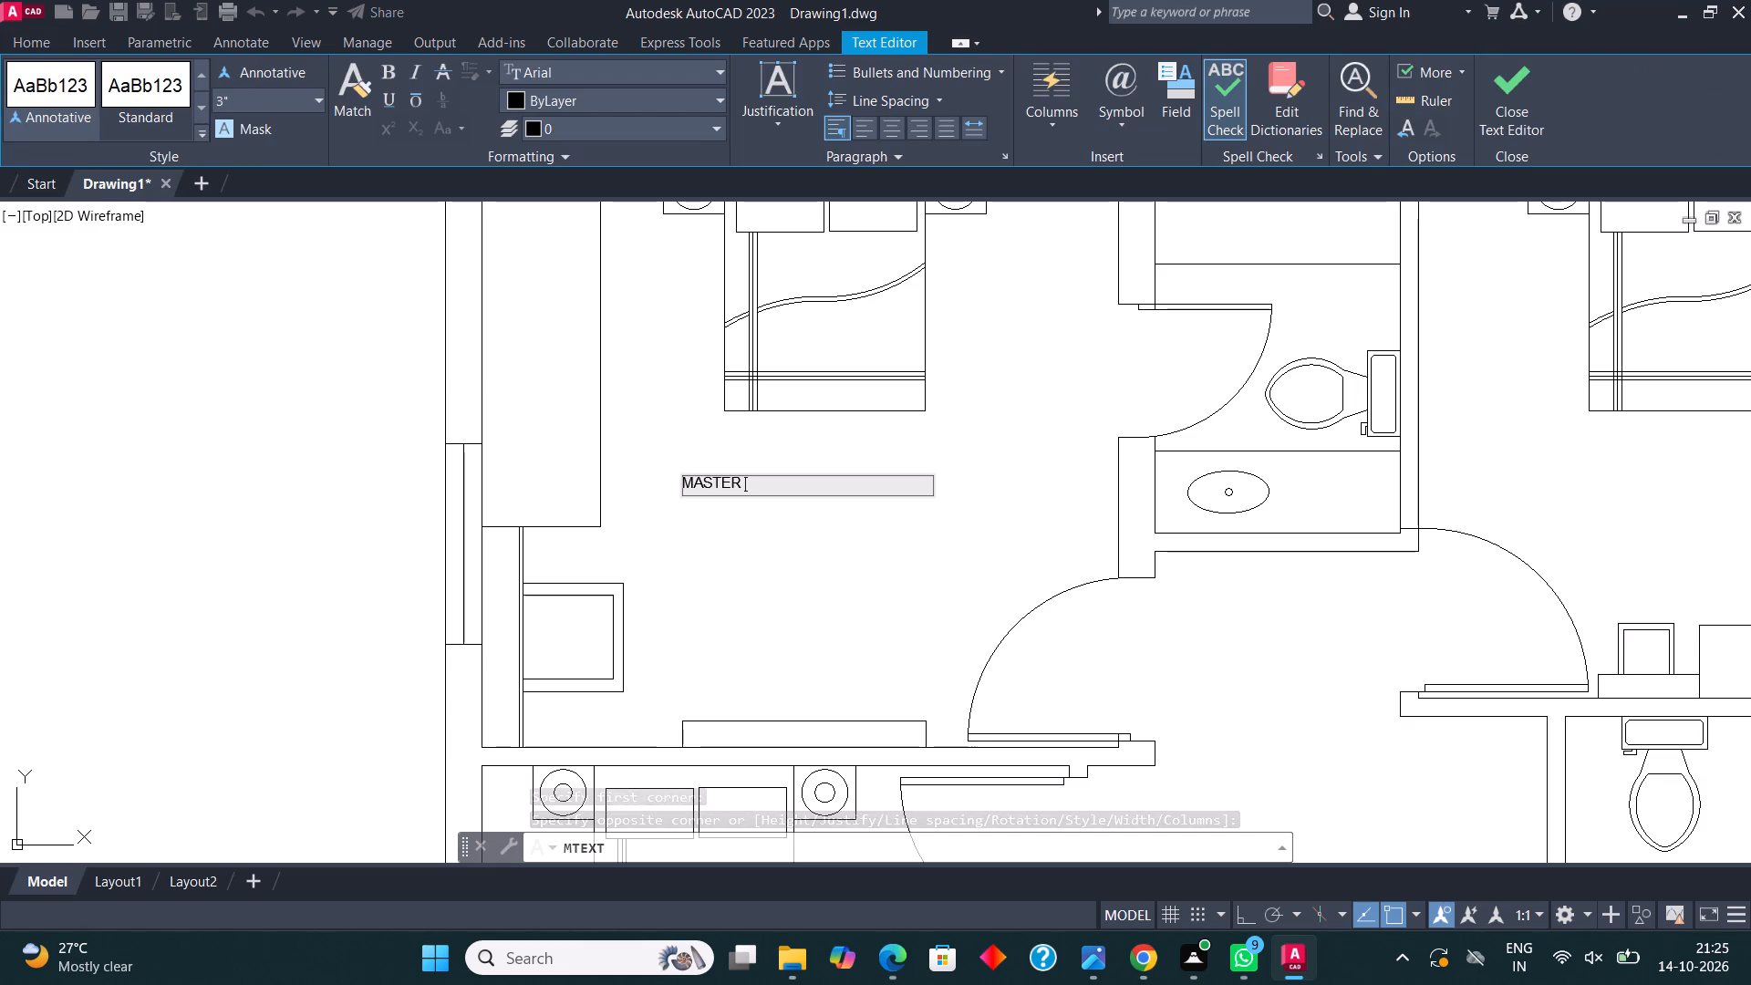
type("BEDROOM 1")
key("Return")
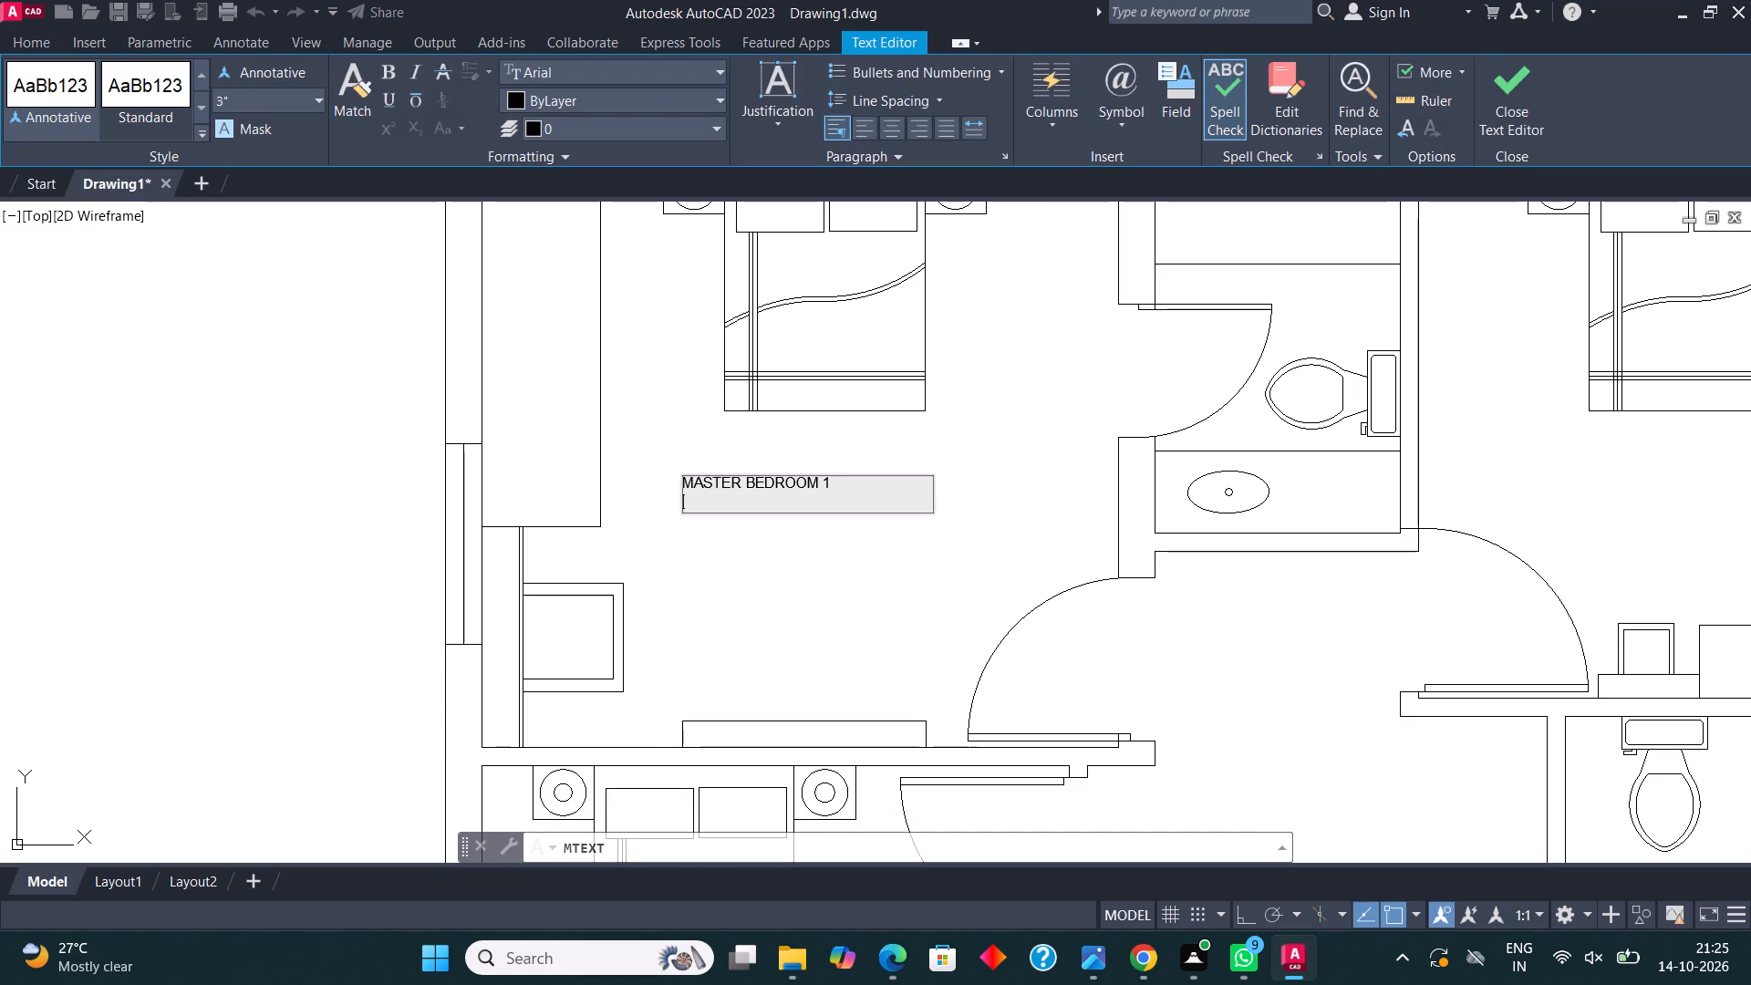
Add a second line, 13'*12', indented to sit centred under MASTER BEDROOM 1, and finish the text.
key("space")
key("space")
key("space")
key("space")
key("space")
key("space")
type("13'")
type("*12'")
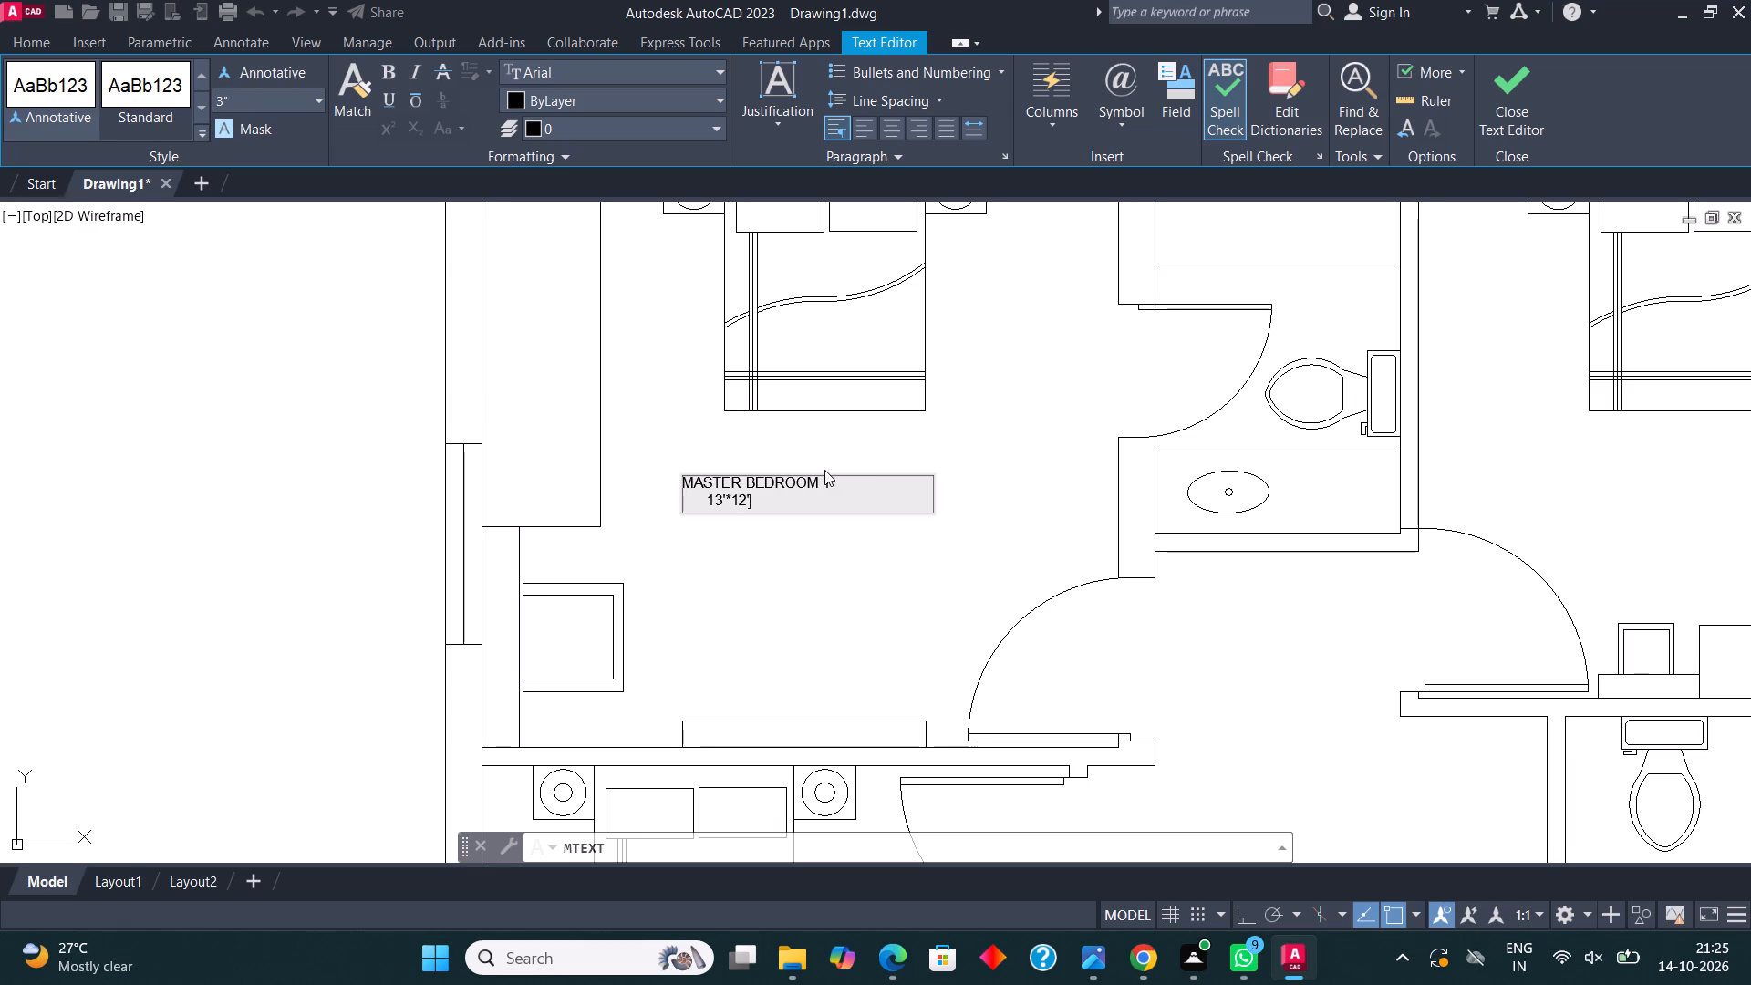
left_click(705, 504)
key("space")
key("space")
key("space")
key("space")
key("space")
left_click(1524, 98)
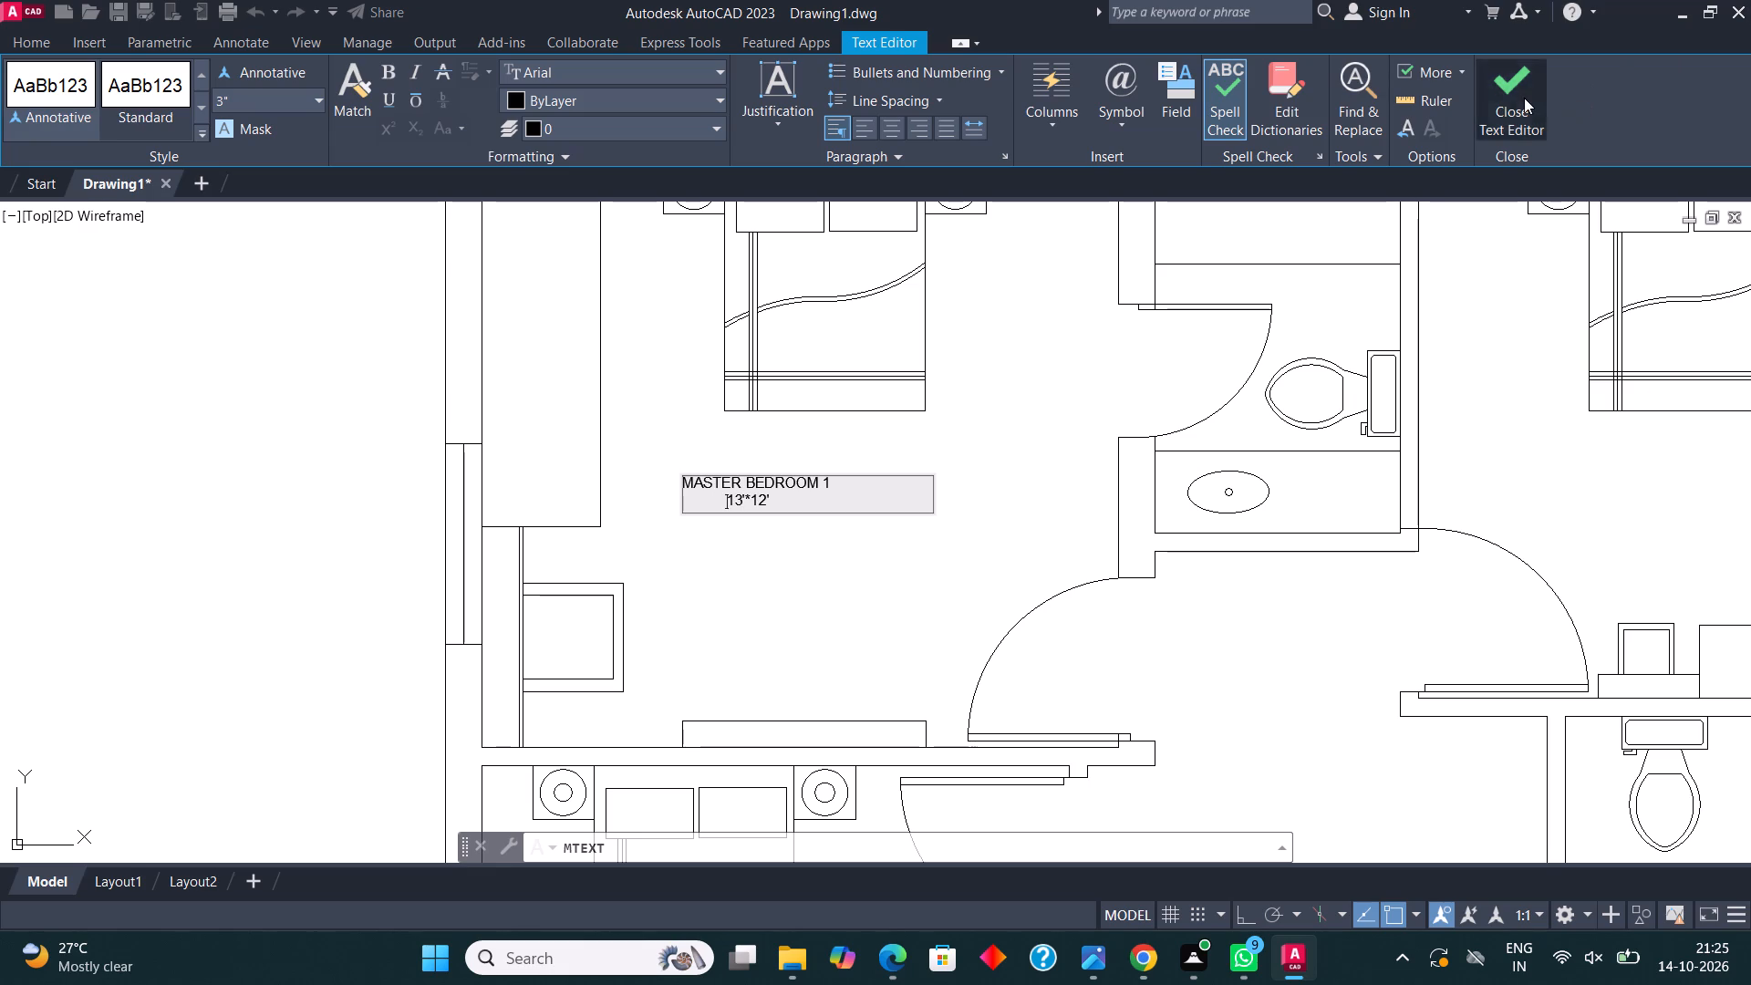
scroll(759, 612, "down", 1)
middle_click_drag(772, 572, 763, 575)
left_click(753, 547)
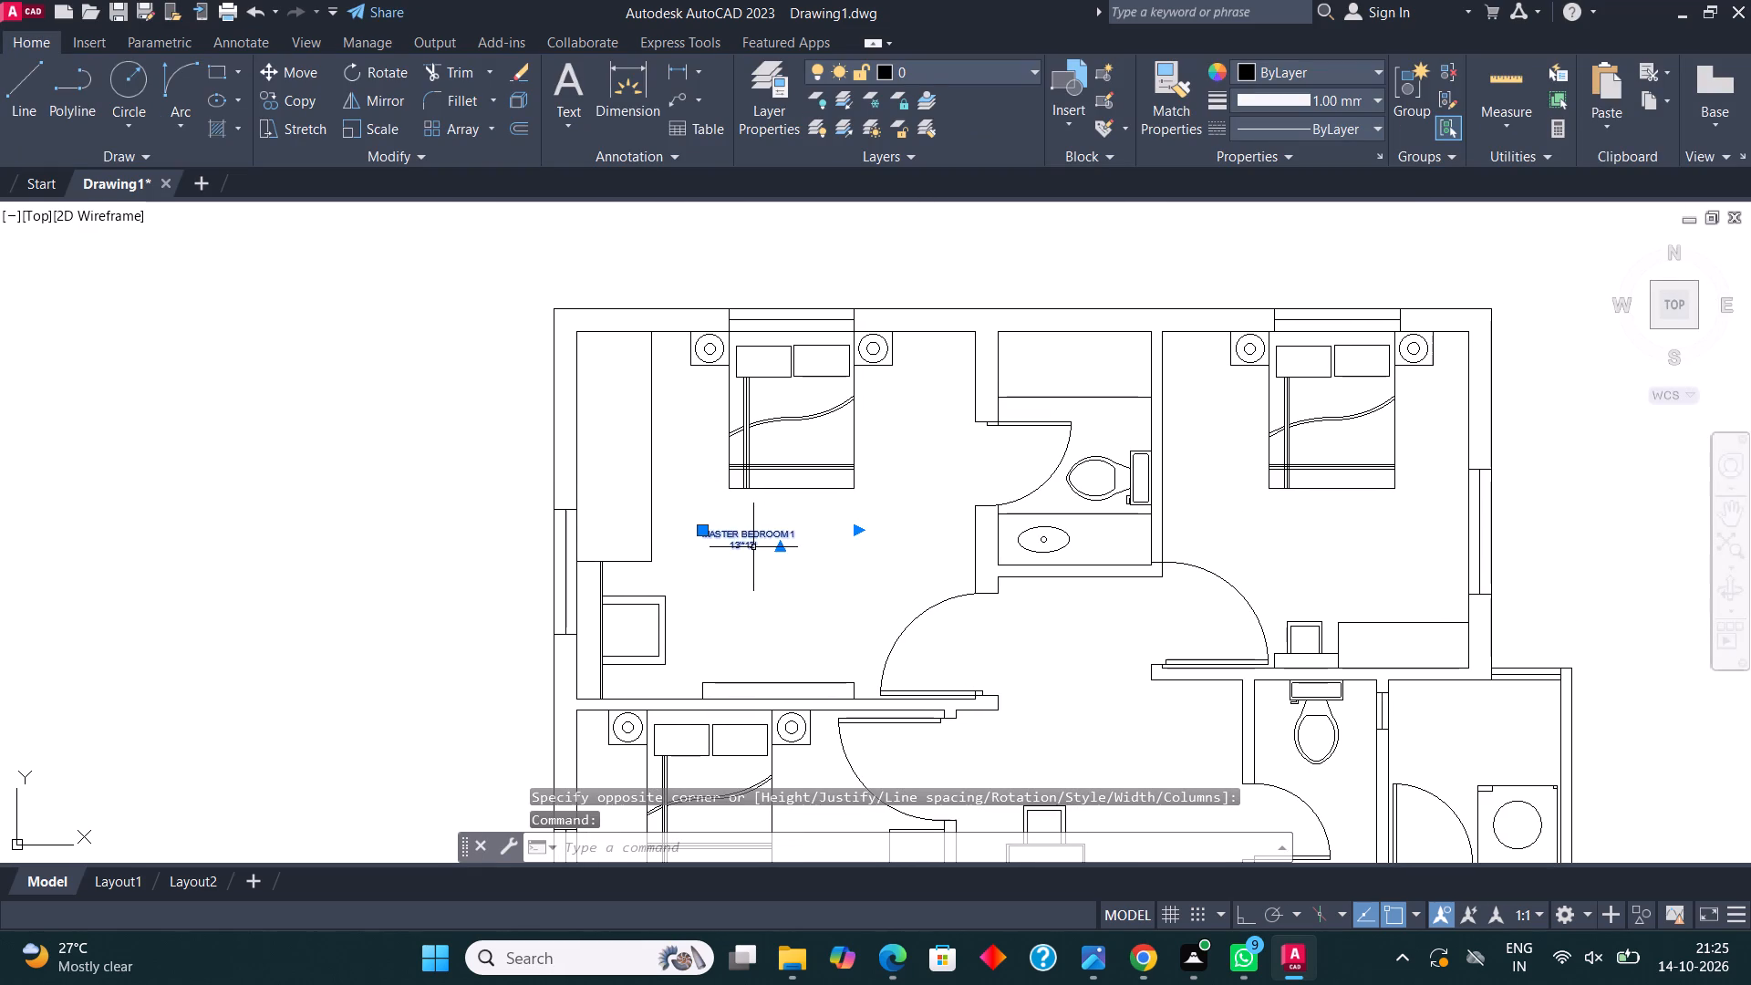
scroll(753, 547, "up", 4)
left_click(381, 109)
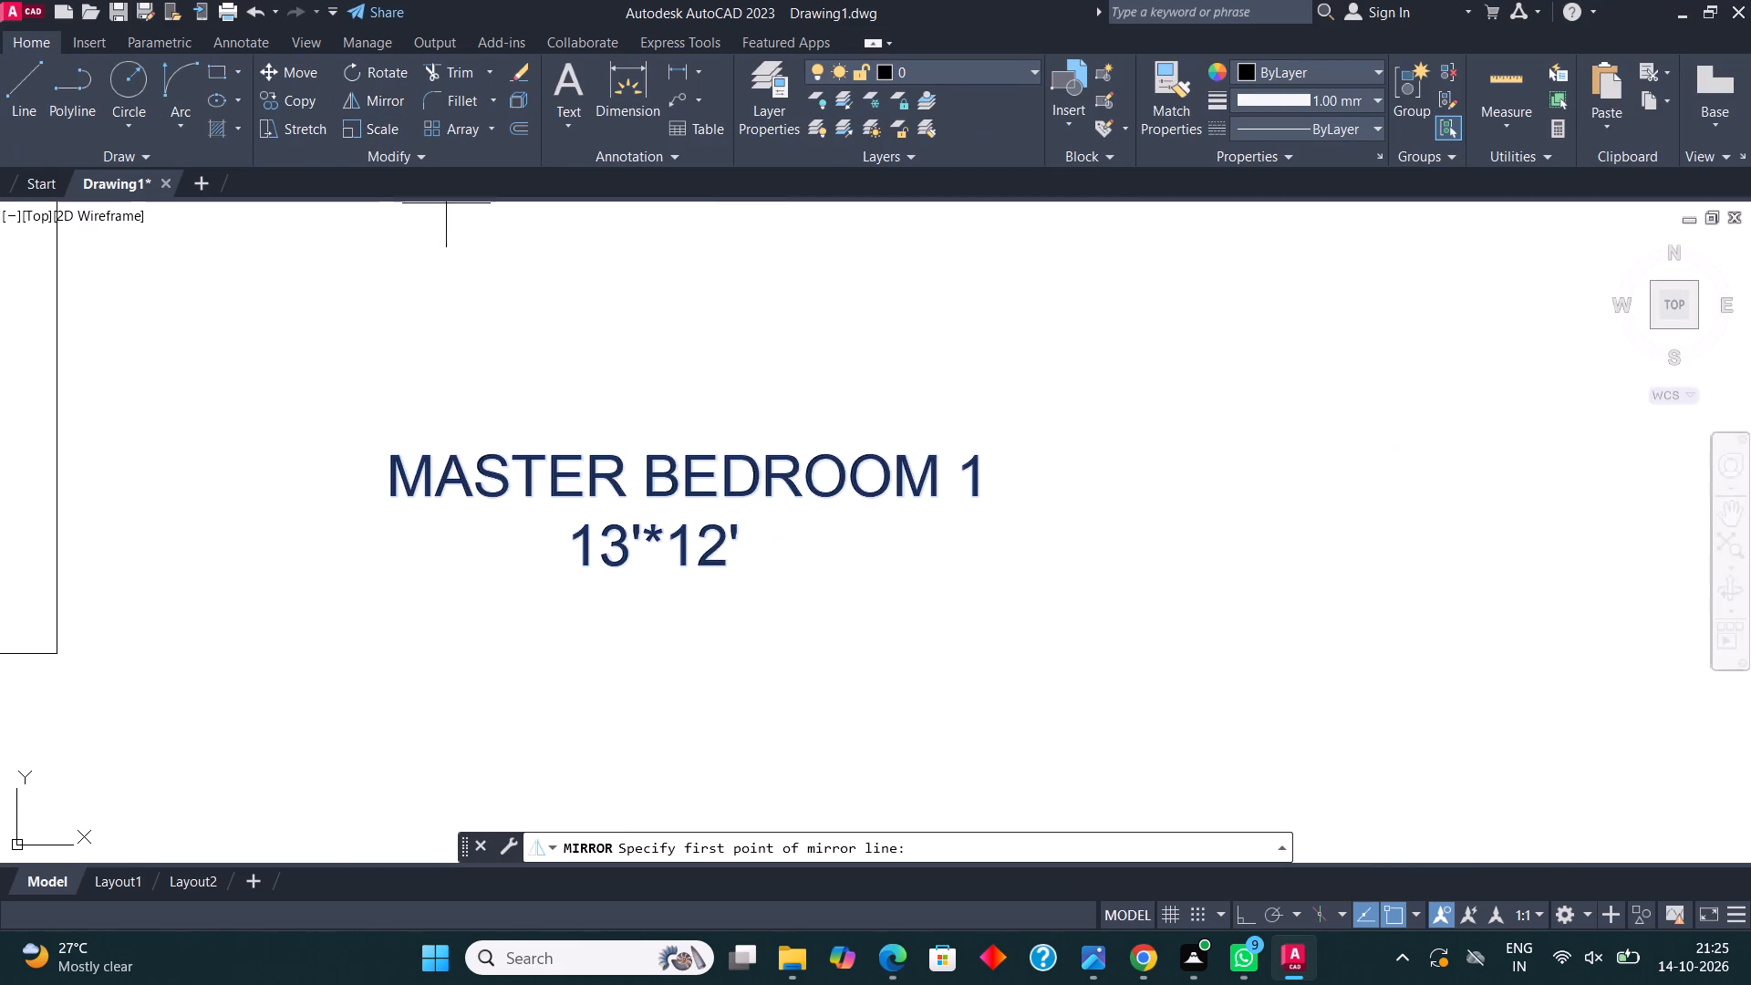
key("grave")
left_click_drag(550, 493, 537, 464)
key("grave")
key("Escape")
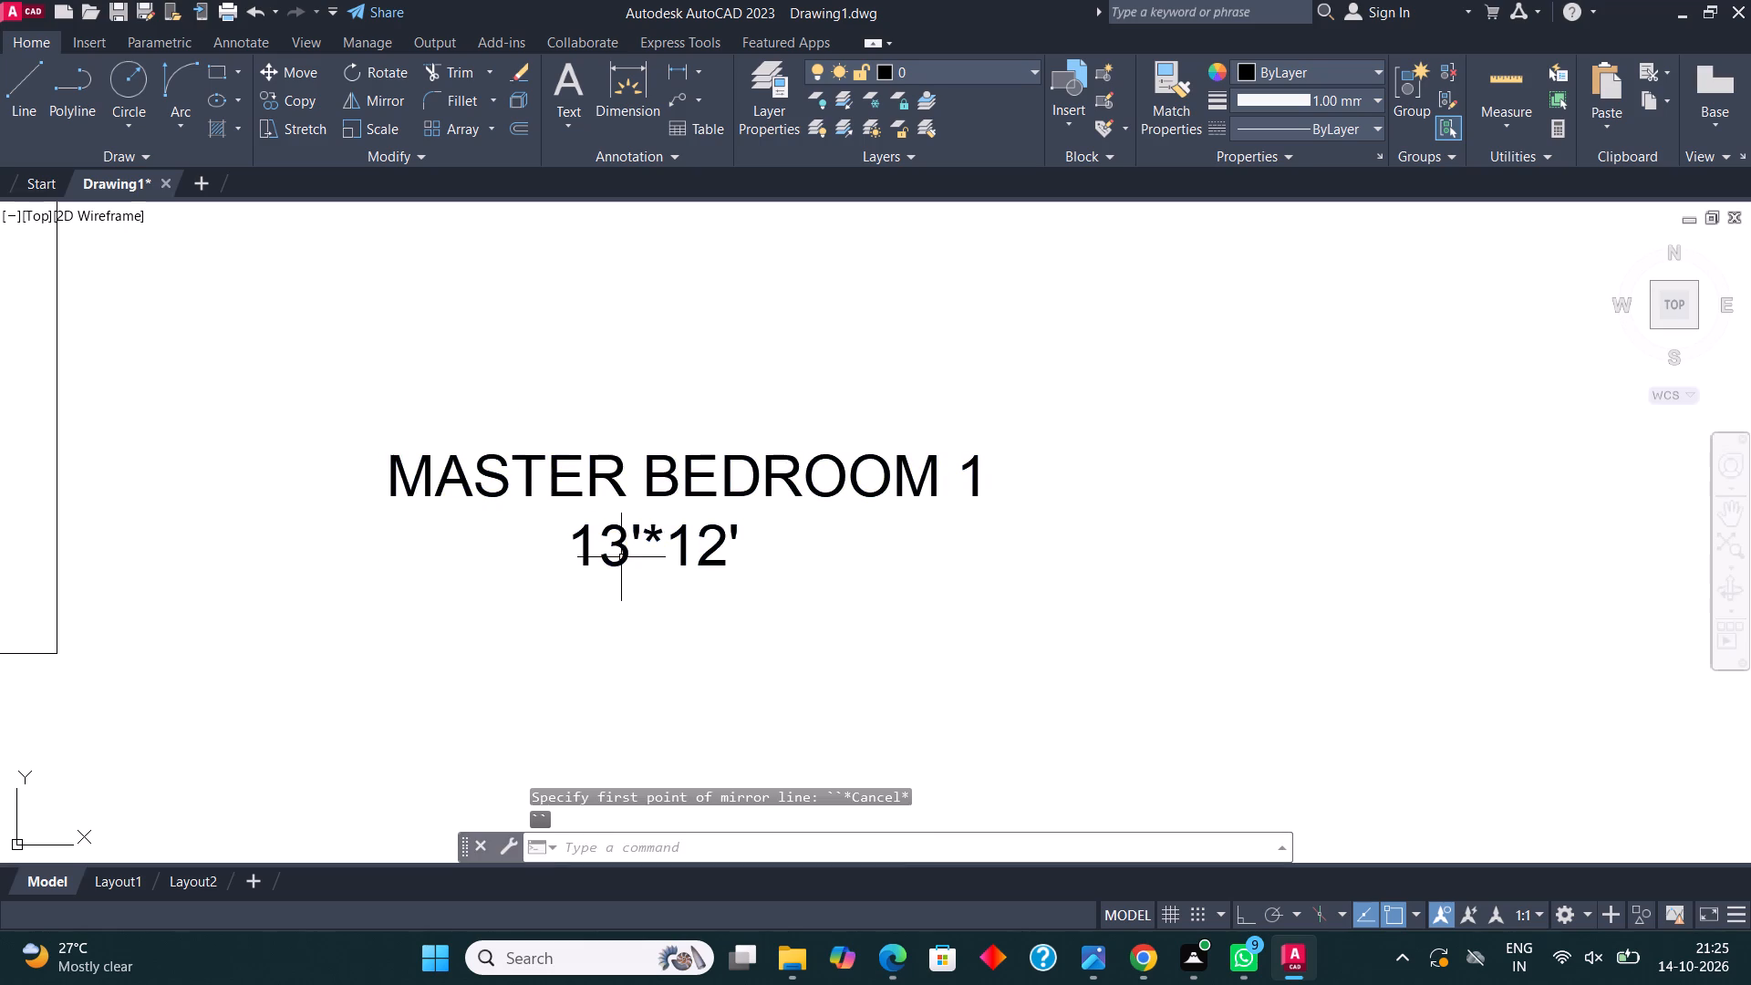
Scale up the MASTER BEDROOM 1 label from a base point at its size line to a text height of about 5".
left_click(564, 462)
left_click(383, 122)
scroll(545, 564, "down", 2)
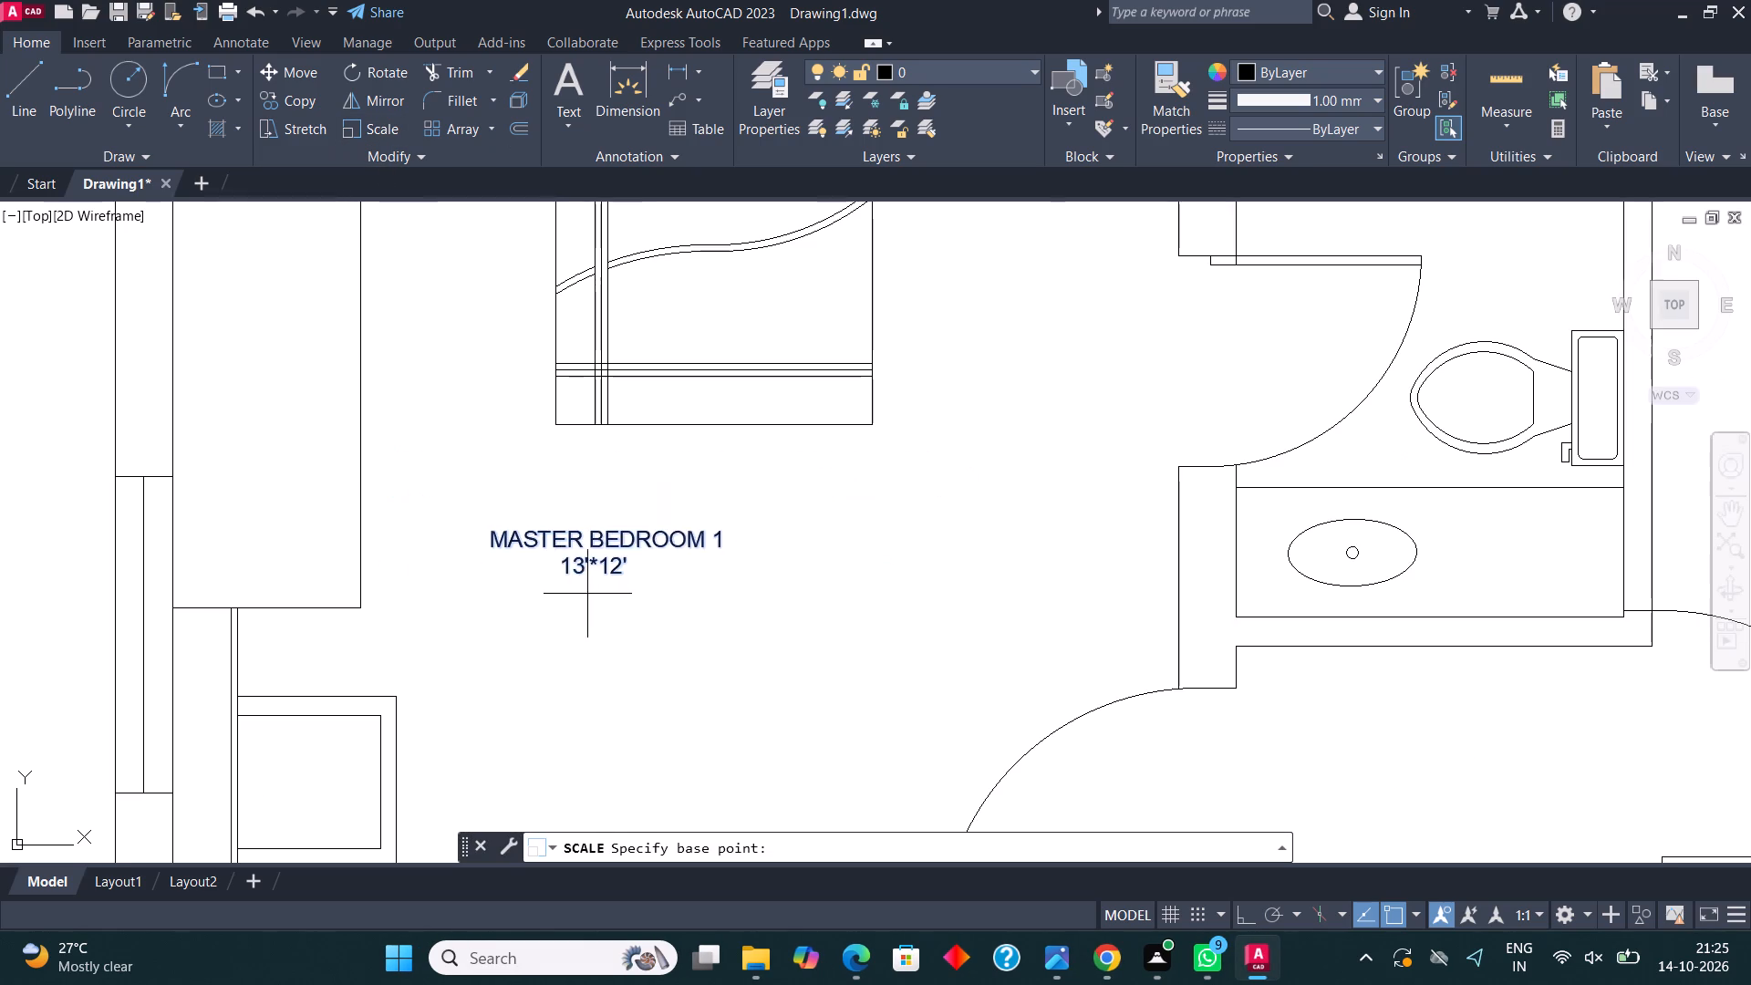
left_click(594, 561)
left_click(916, 602)
Copy the MASTER BEDROOM 1 label into the top toilet, the upper right bedroom and the kitchen.
scroll(923, 616, "down", 2)
middle_click_drag(917, 608, 895, 591)
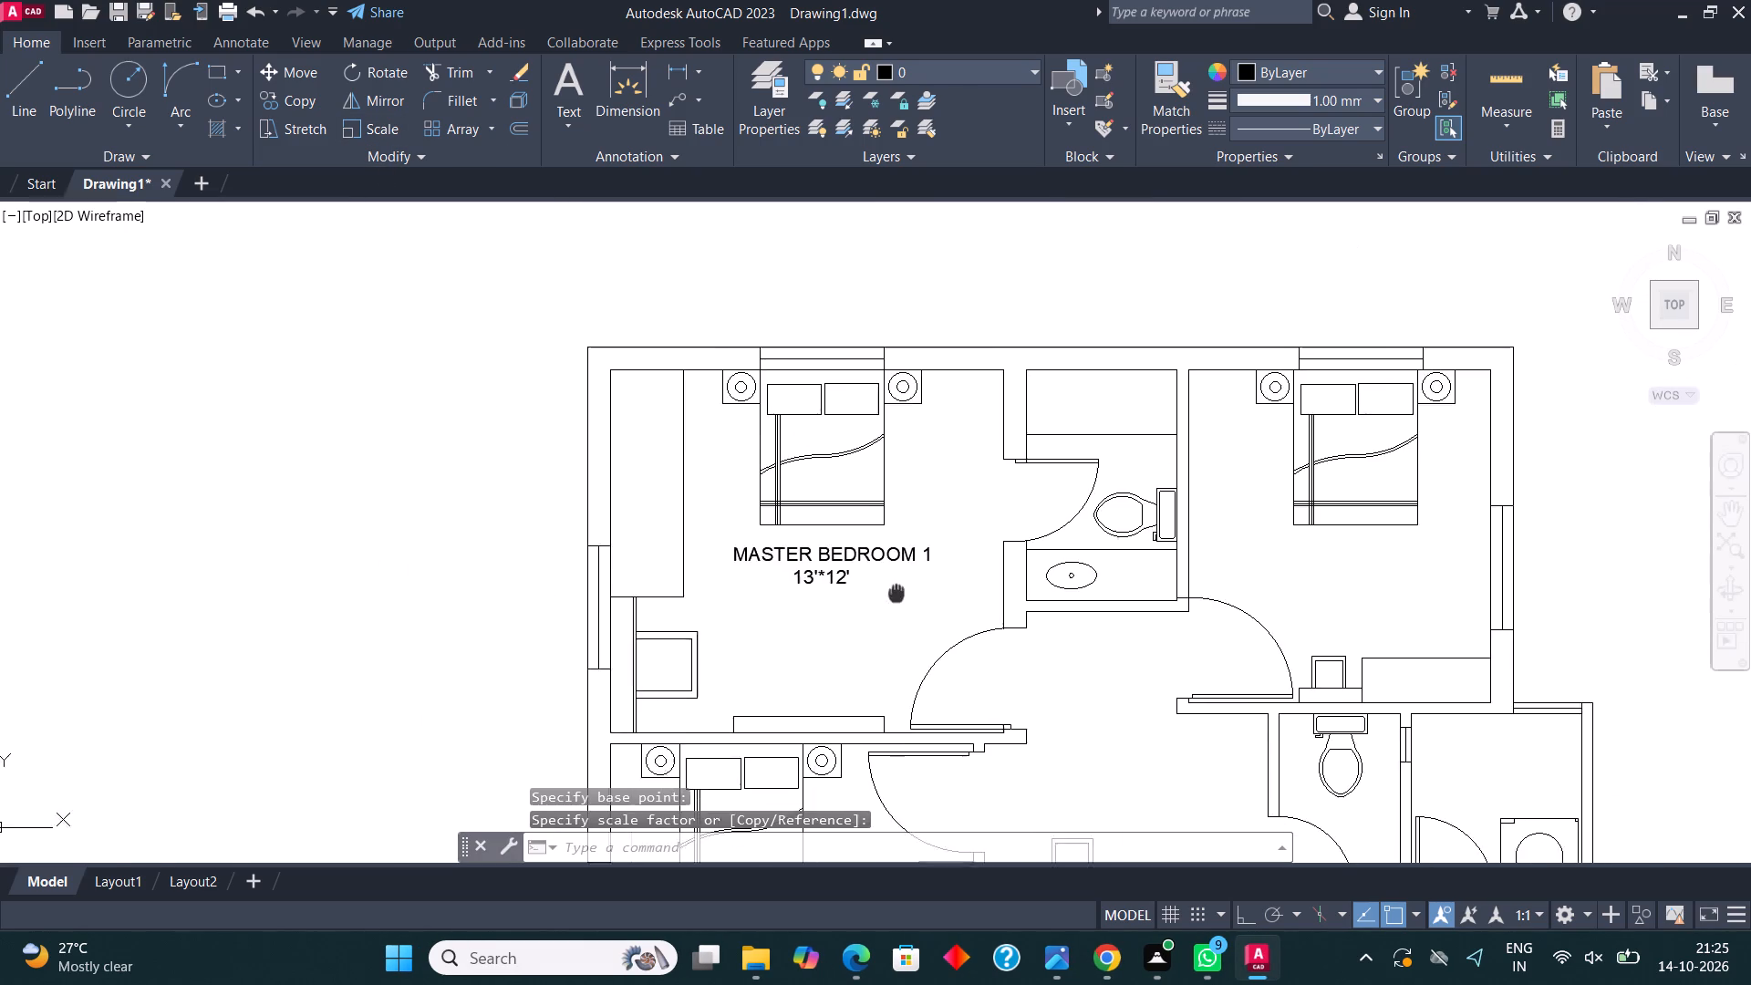
middle_click_drag(895, 591, 791, 579)
scroll(791, 579, "down", 1)
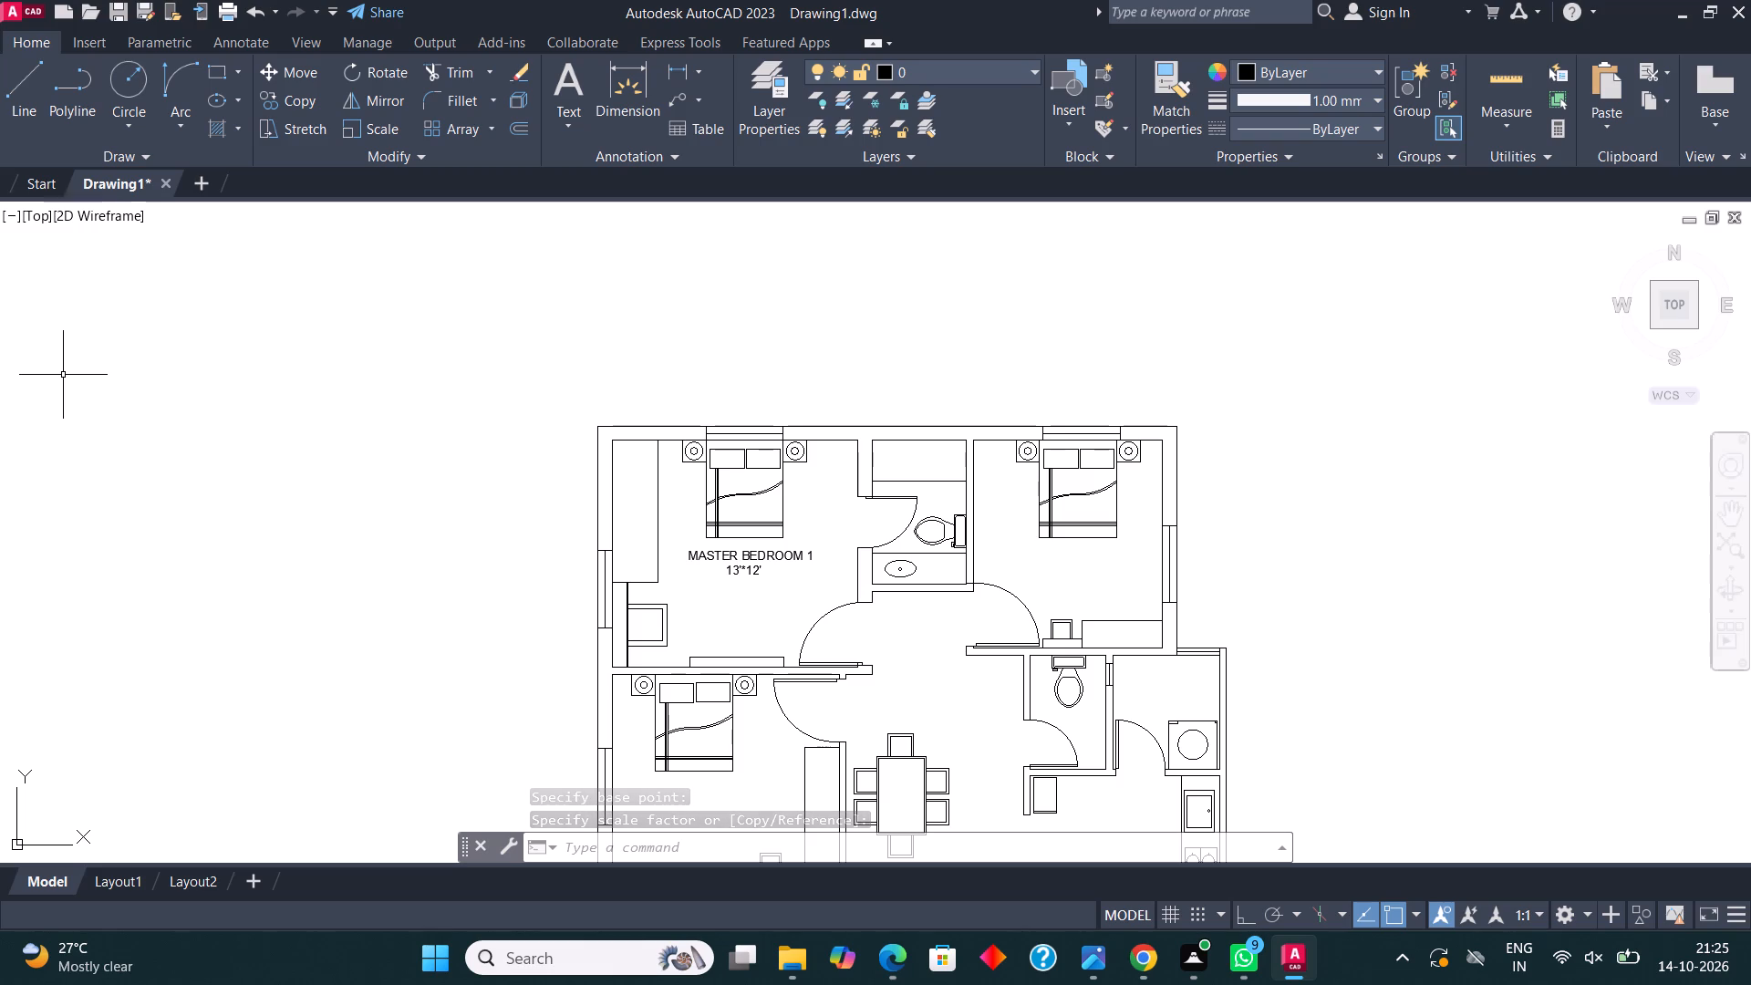
left_click(728, 552)
left_click(298, 90)
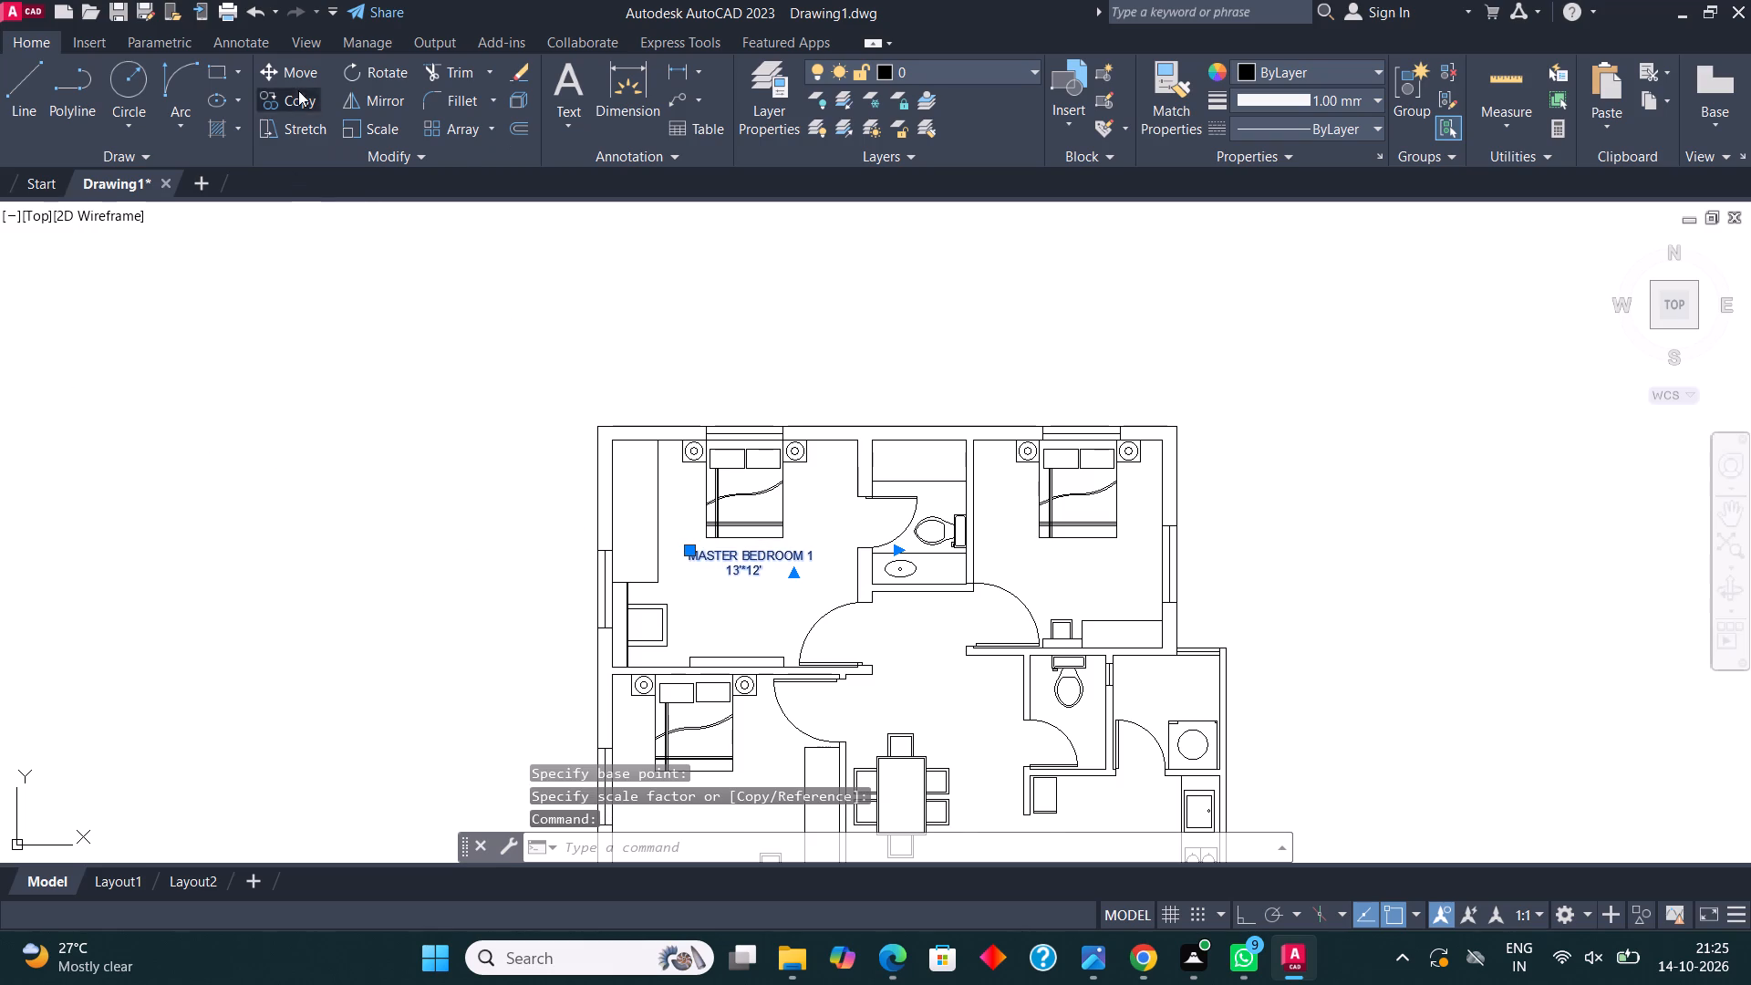
left_click(770, 586)
scroll(912, 469, "up", 3)
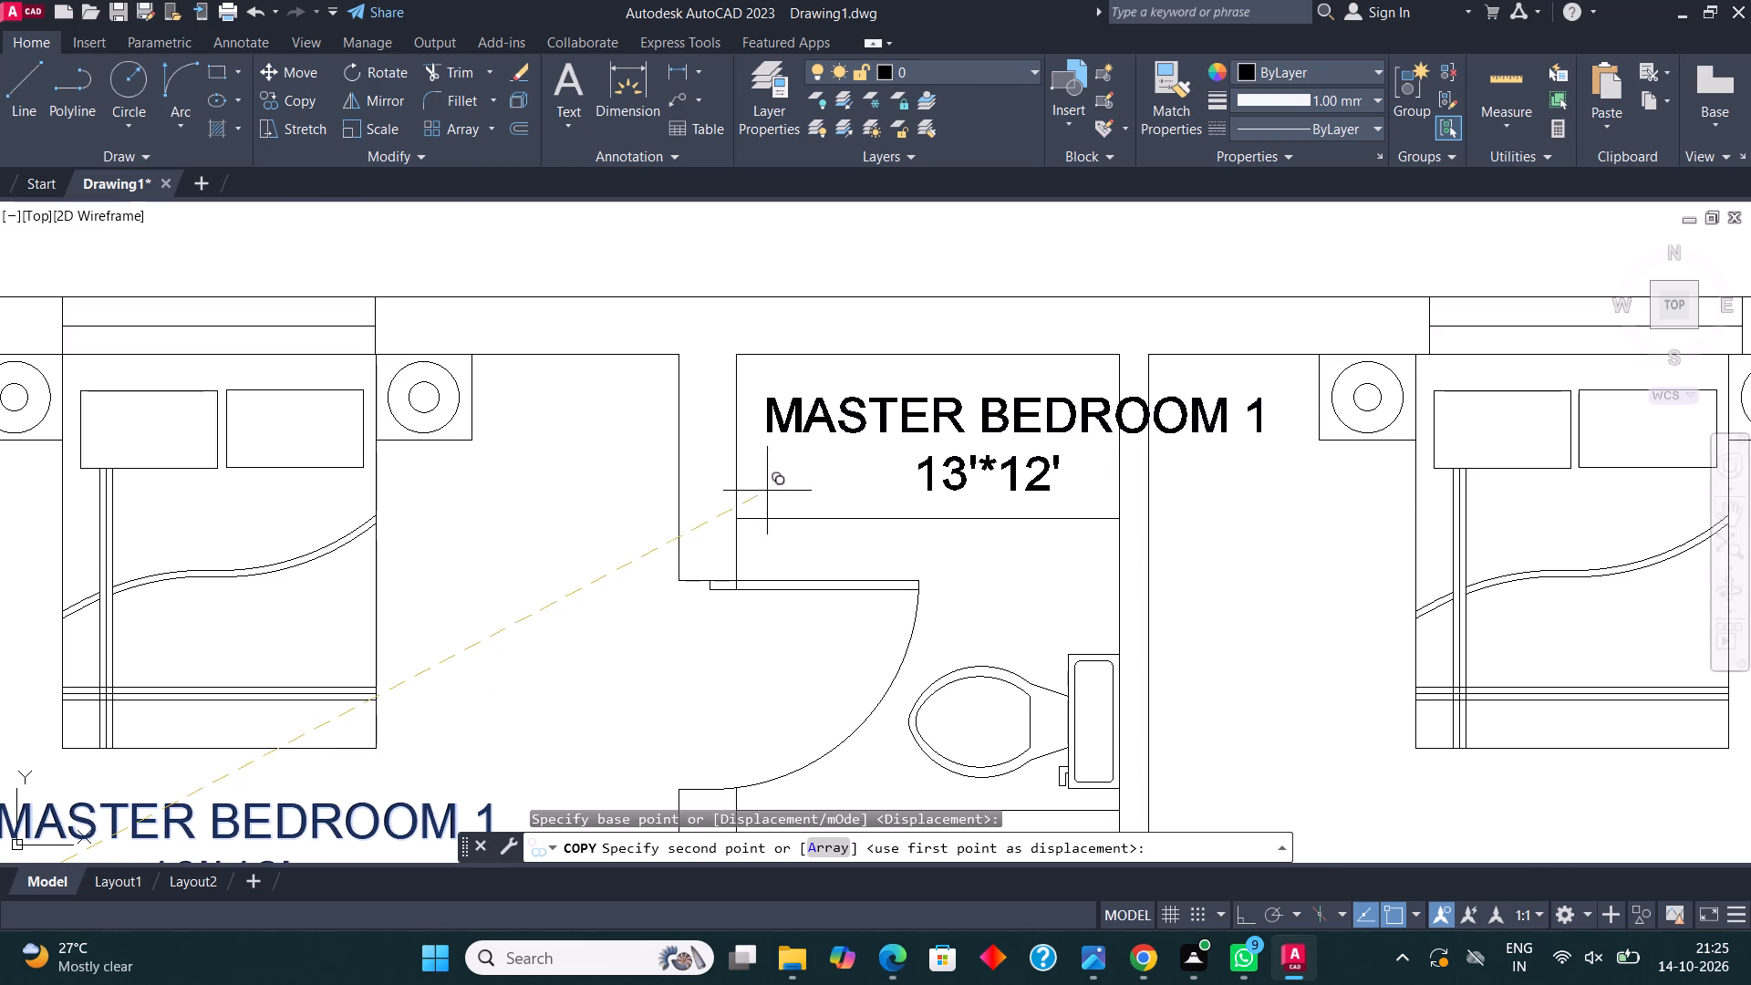
left_click(693, 498)
scroll(641, 426, "down", 3)
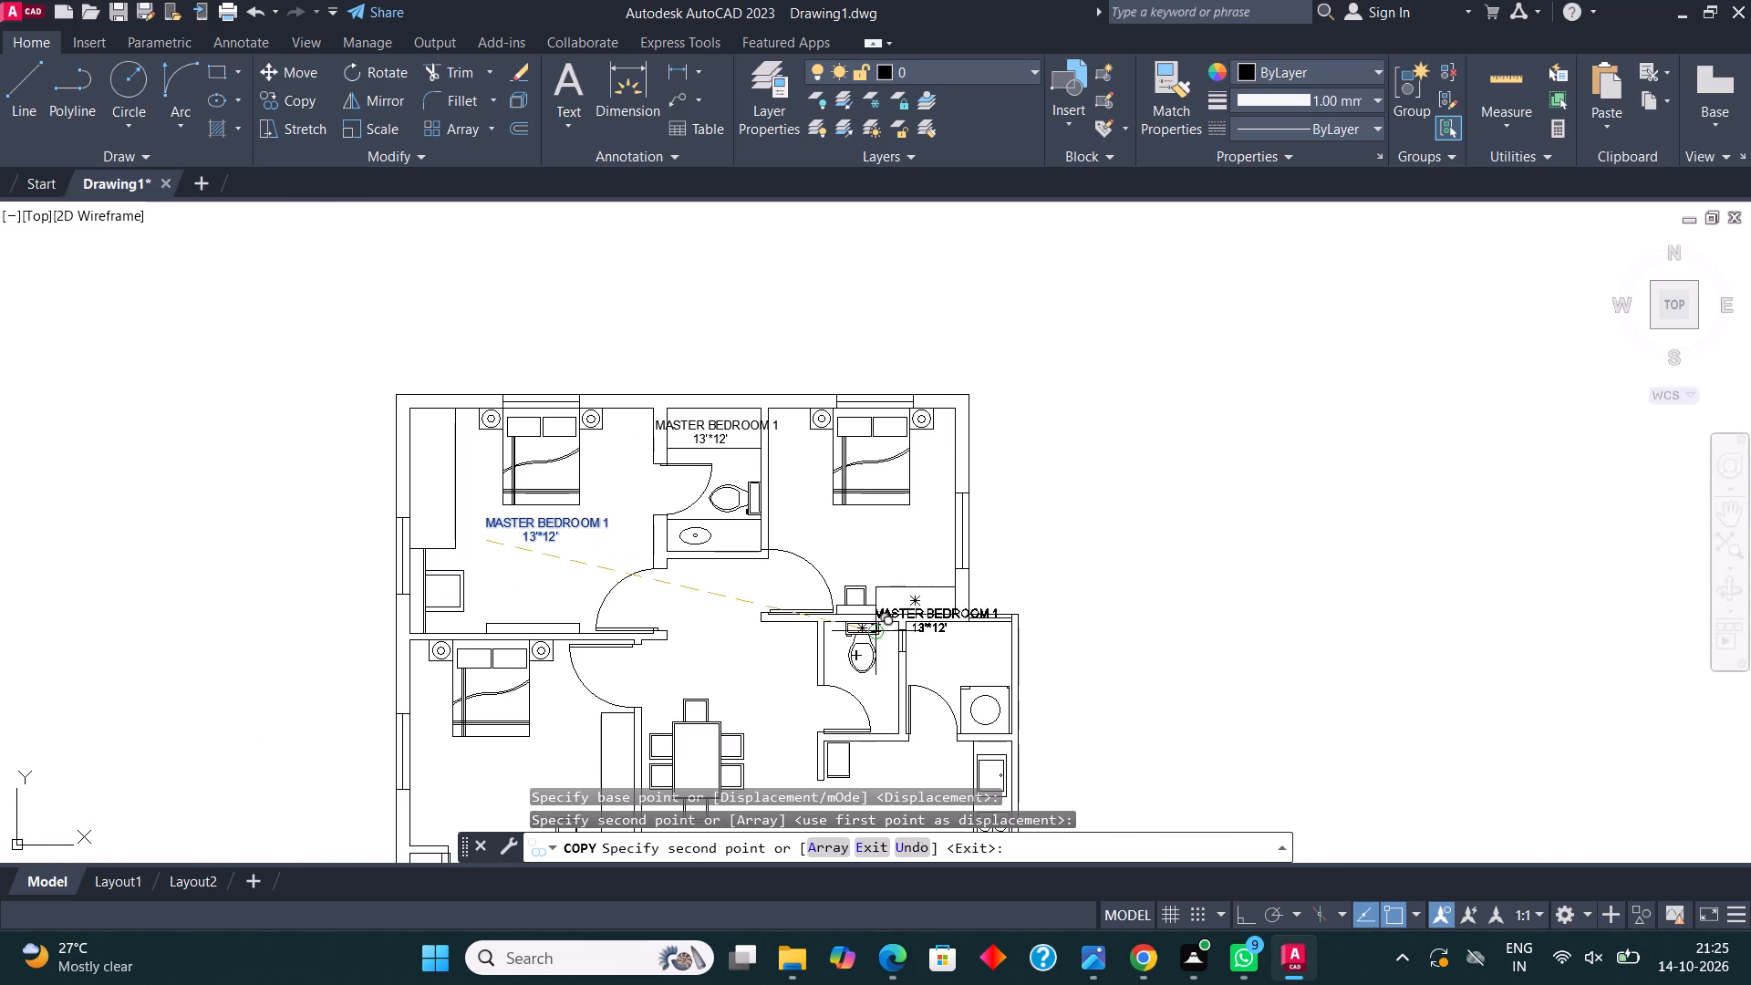
scroll(807, 524, "up", 2)
left_click(829, 565)
scroll(829, 565, "down", 2)
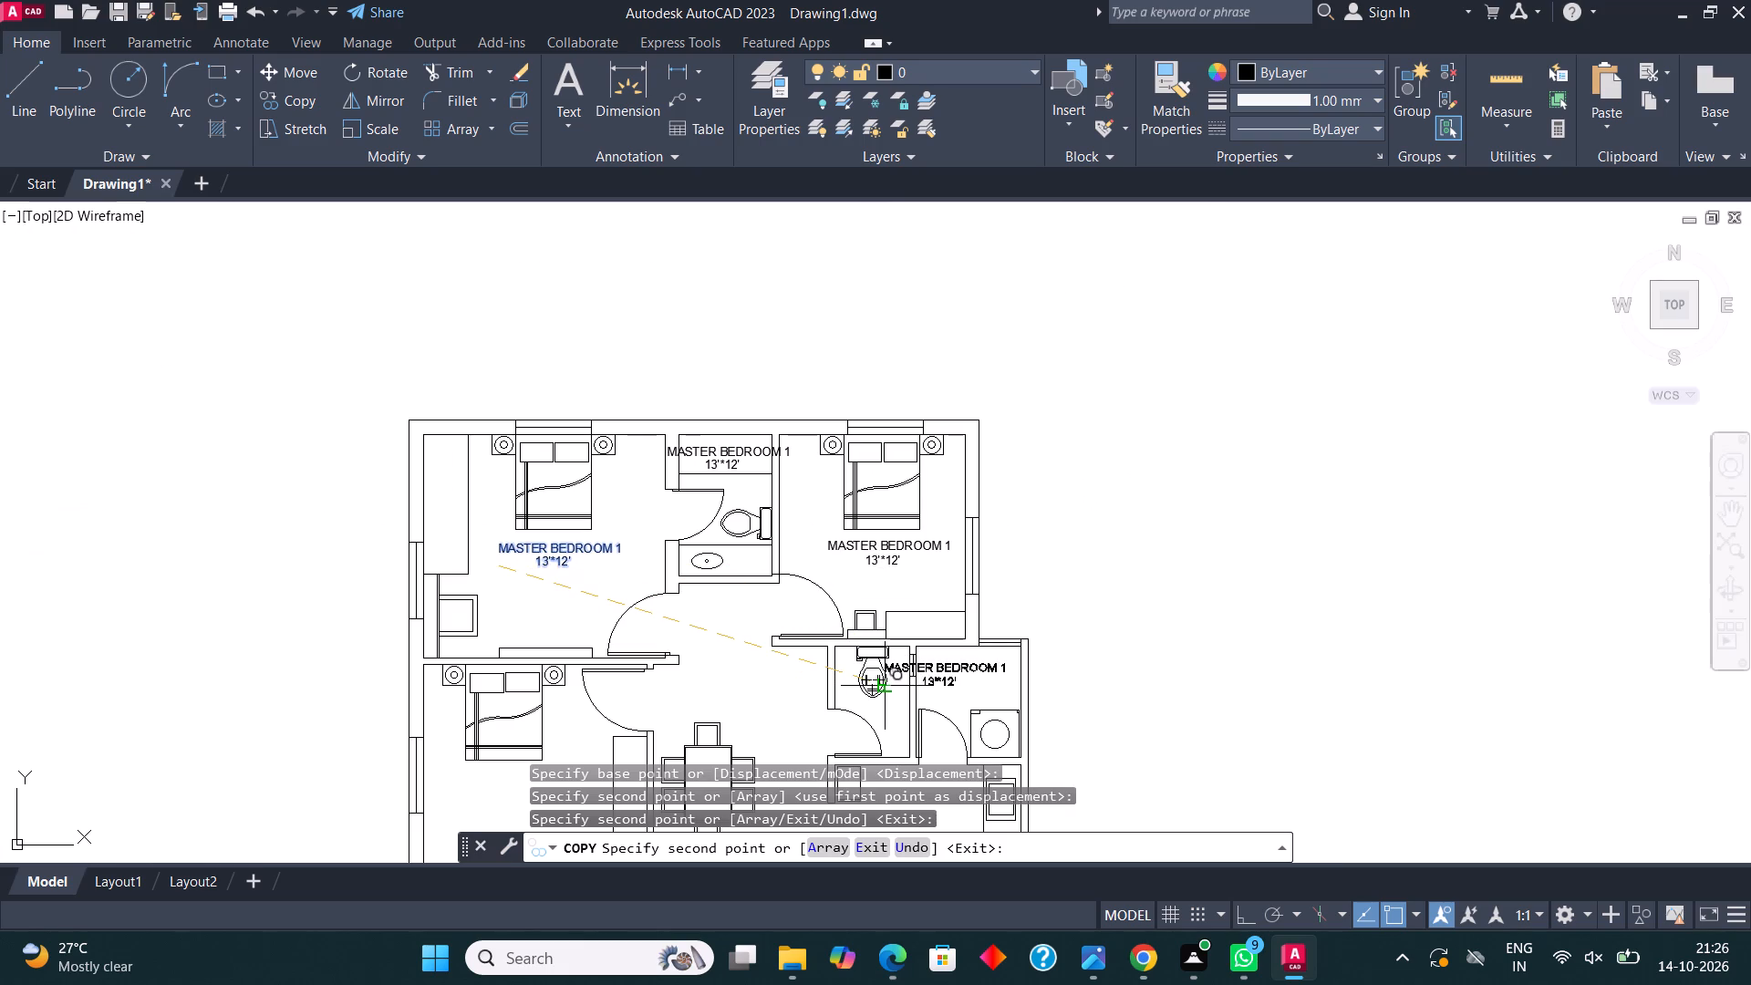
middle_click_drag(882, 625, 927, 330)
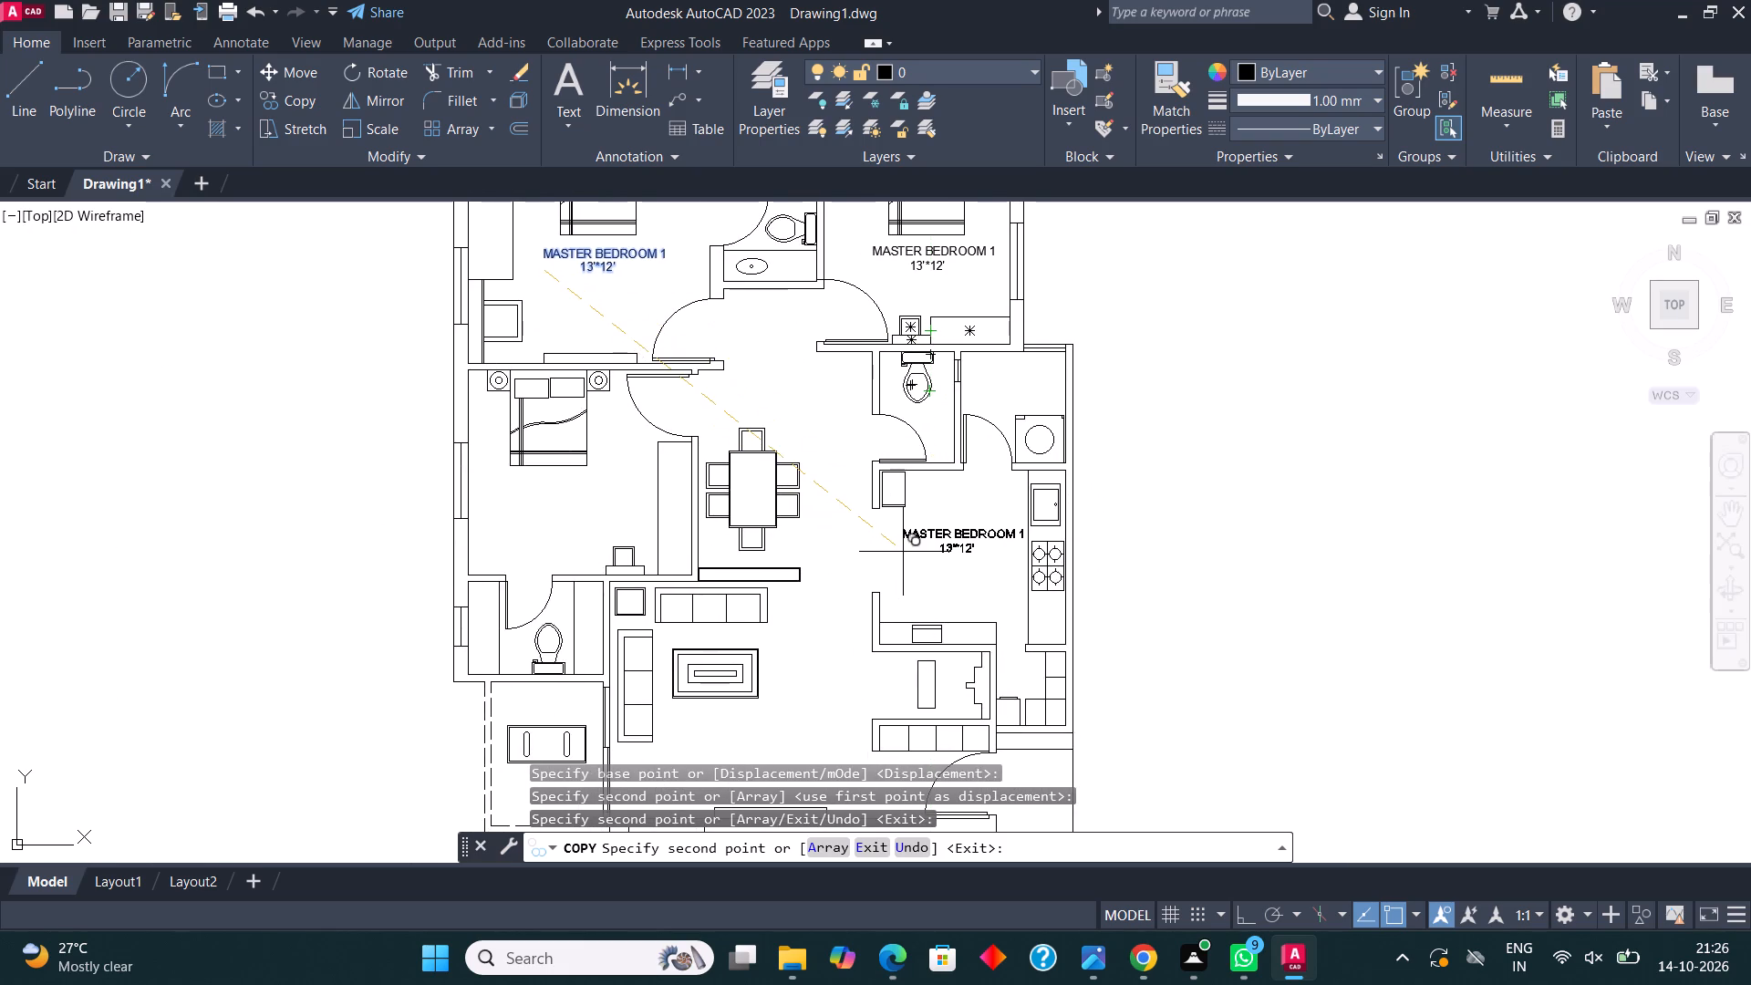
left_click(903, 552)
scroll(919, 655, "down", 2)
key("Escape")
Replace the entire text of the label copy in the top toilet with TOILET.
scroll(870, 465, "up", 3)
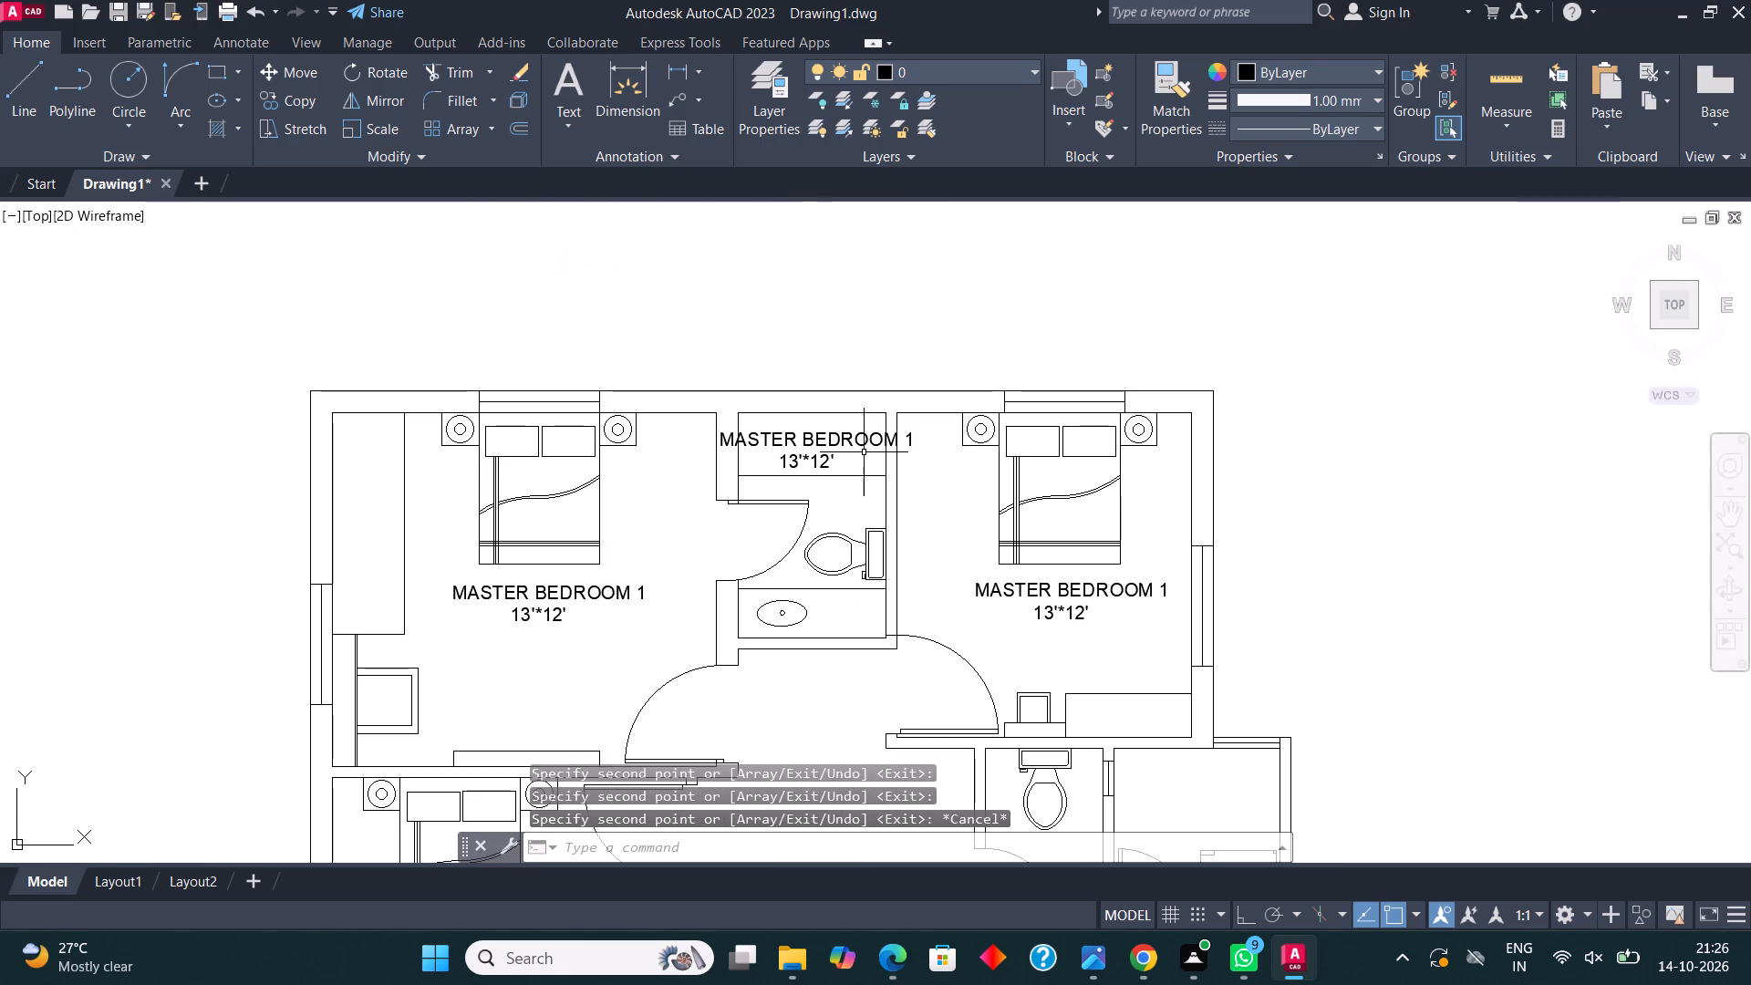
scroll(800, 454, "up", 2)
left_click(805, 433)
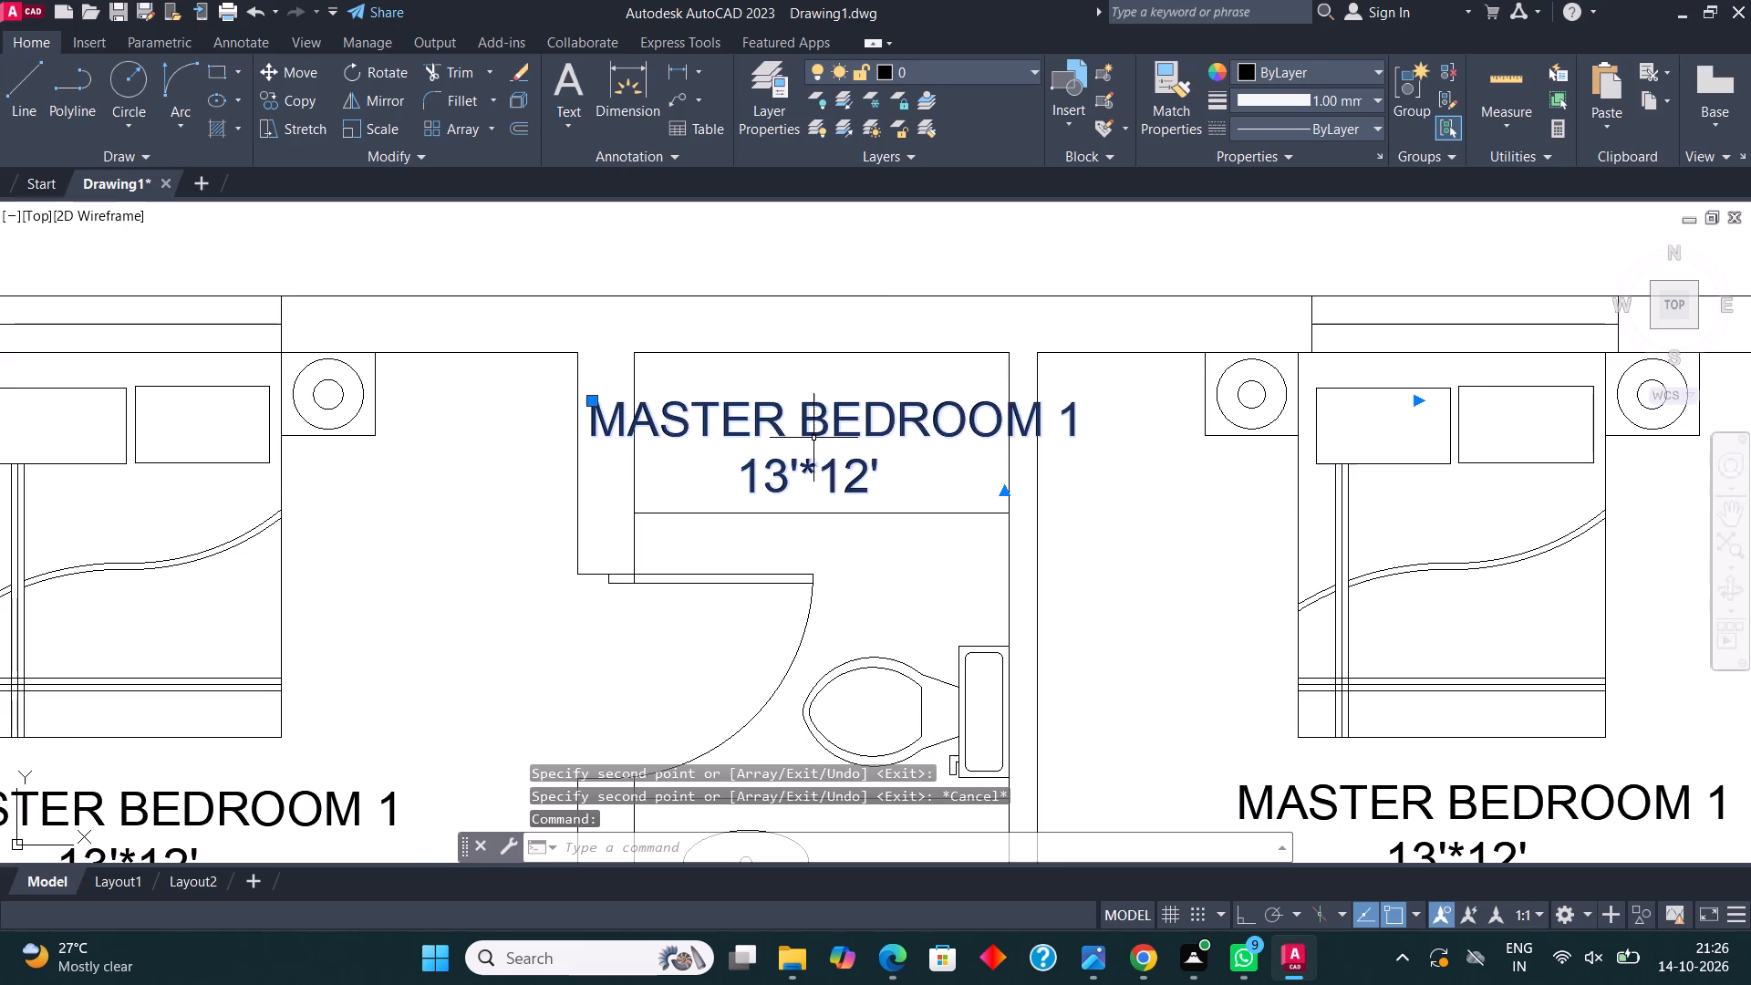
right_click(813, 438)
left_click(904, 359)
left_click(907, 465)
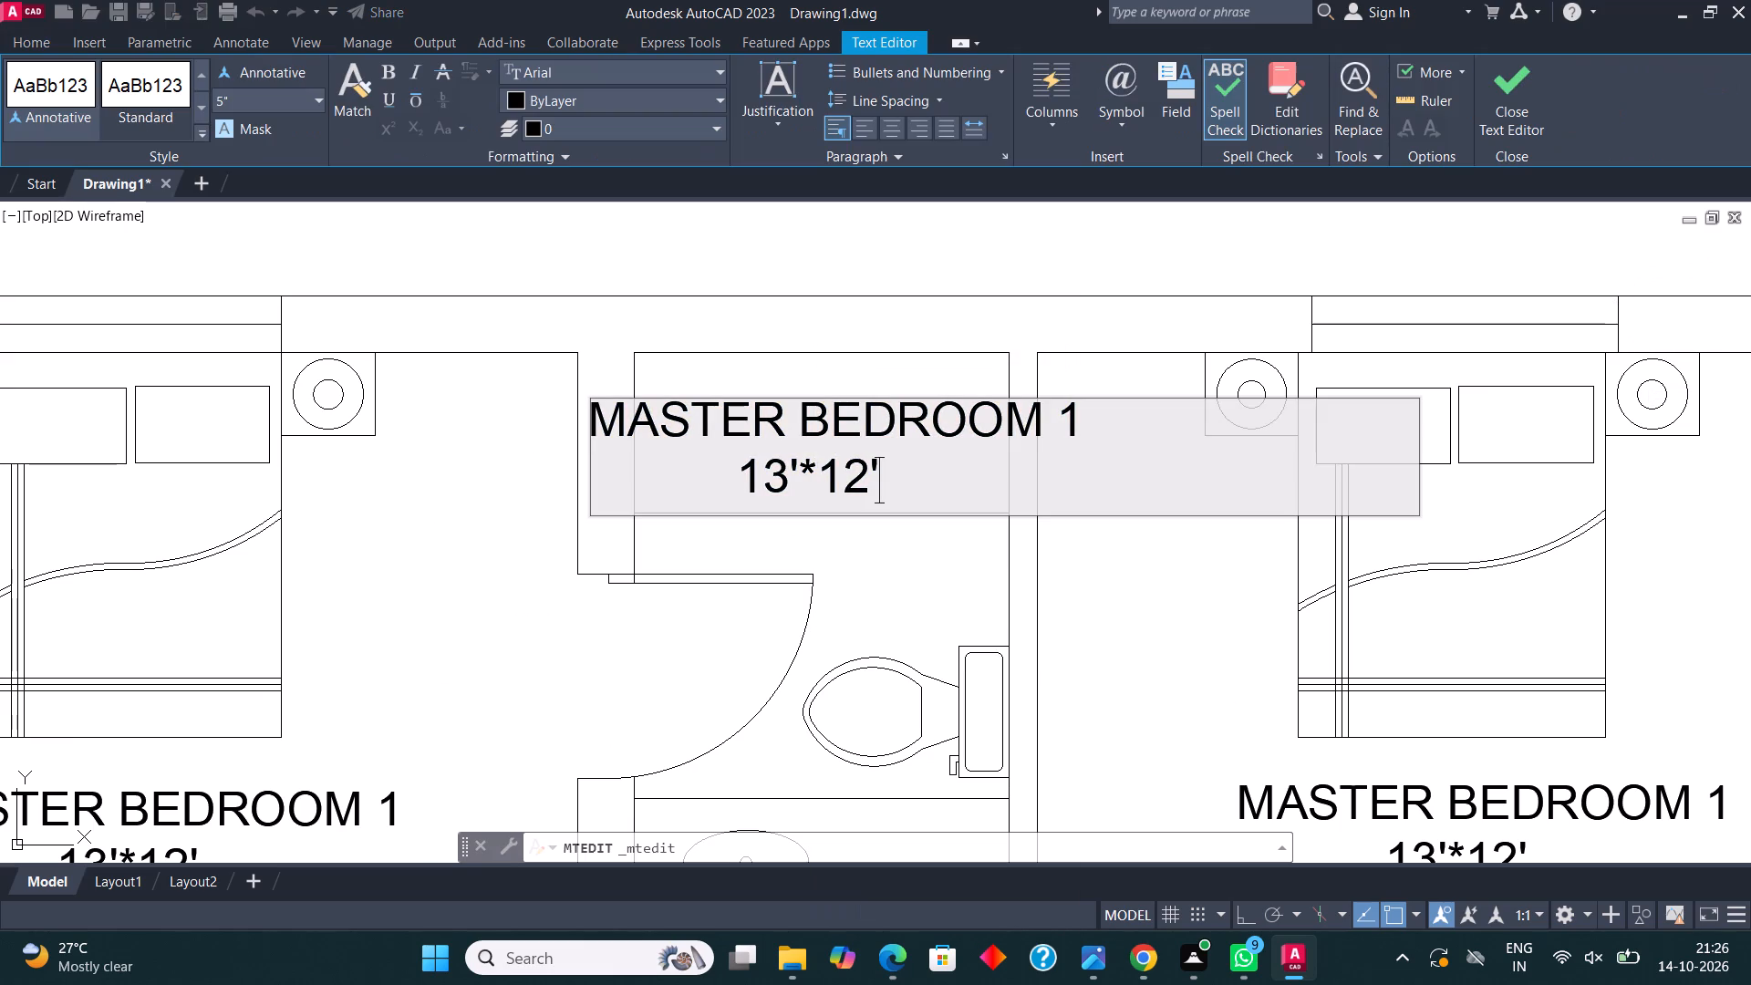
key("BackSpace")
key("BackSpace")
key("BackSpace")
key("BackSpace")
key("BackSpace")
key("BackSpace")
key("BackSpace")
key("BackSpace")
key("BackSpace")
key("BackSpace")
key("BackSpace")
key("BackSpace")
key("BackSpace")
key("BackSpace")
key("BackSpace")
key("BackSpace")
key("BackSpace")
key("BackSpace")
key("BackSpace")
key("BackSpace")
key("o")
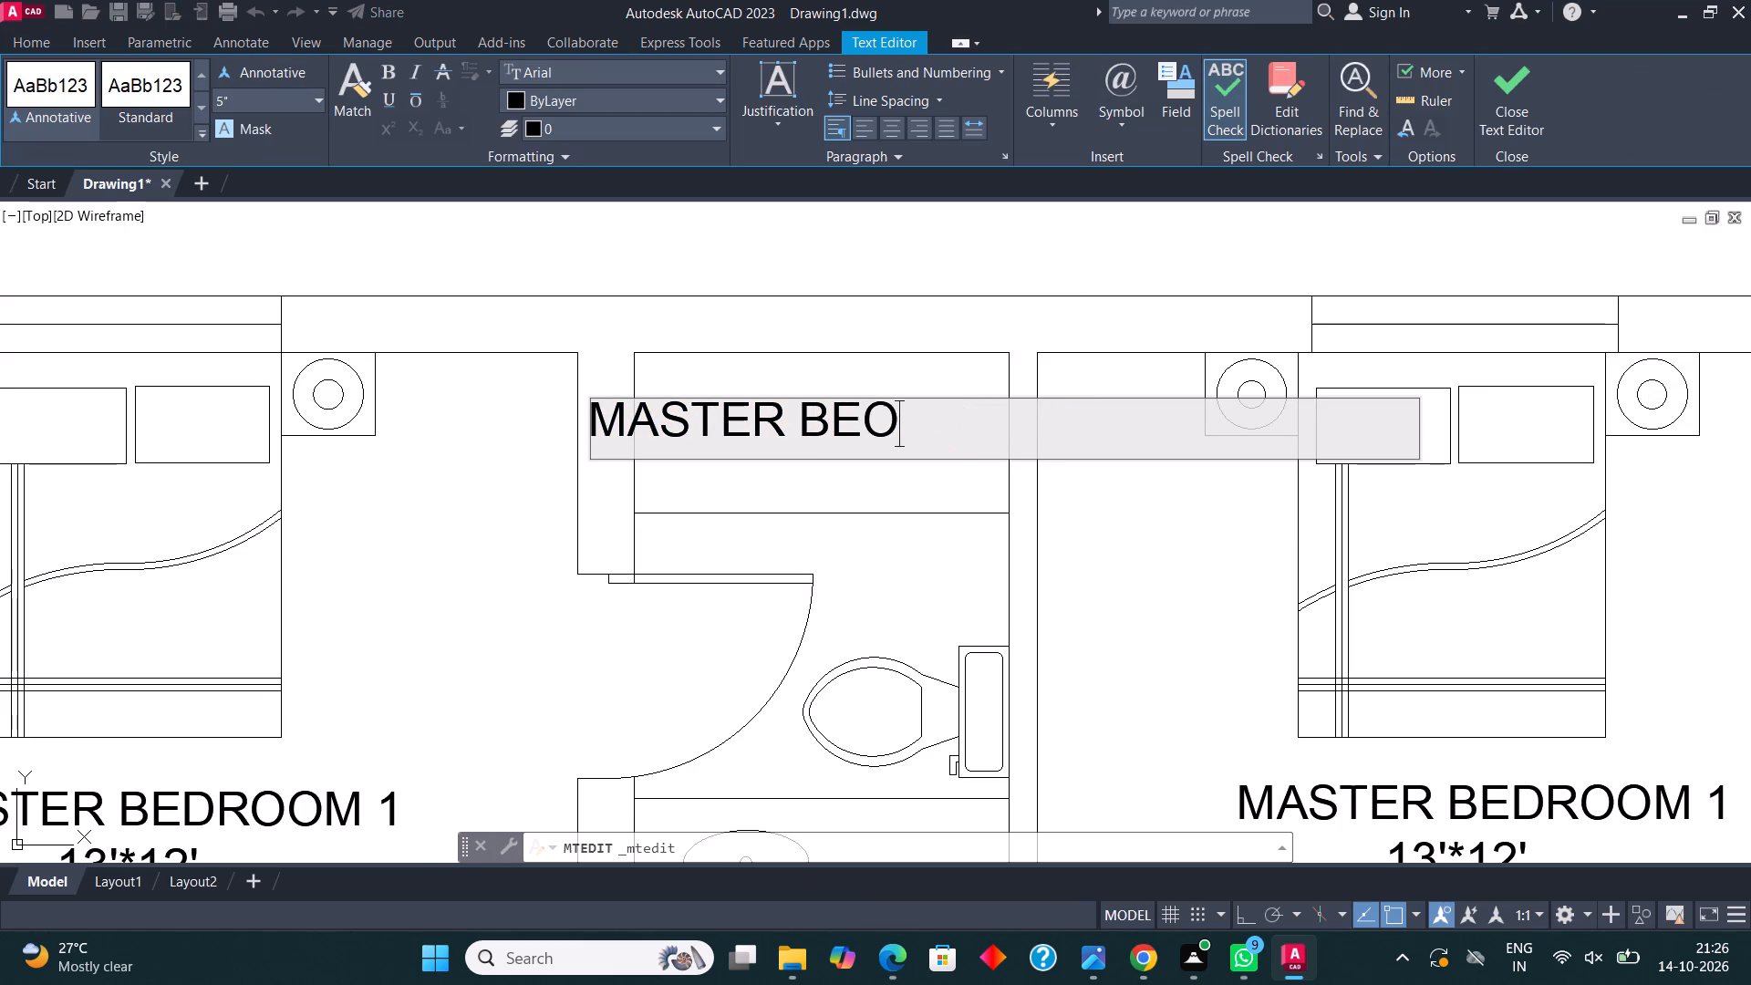
key("BackSpace")
type("TOILET")
key("BackSpace")
key("BackSpace")
key("BackSpace")
key("BackSpace")
key("BackSpace")
key("BackSpace")
key("BackSpace")
key("BackSpace")
key("BackSpace")
key("BackSpace")
key("BackSpace")
key("BackSpace")
key("BackSpace")
key("BackSpace")
key("BackSpace")
key("BackSpace")
key("BackSpace")
key("BackSpace")
key("BackSpace")
key("BackSpace")
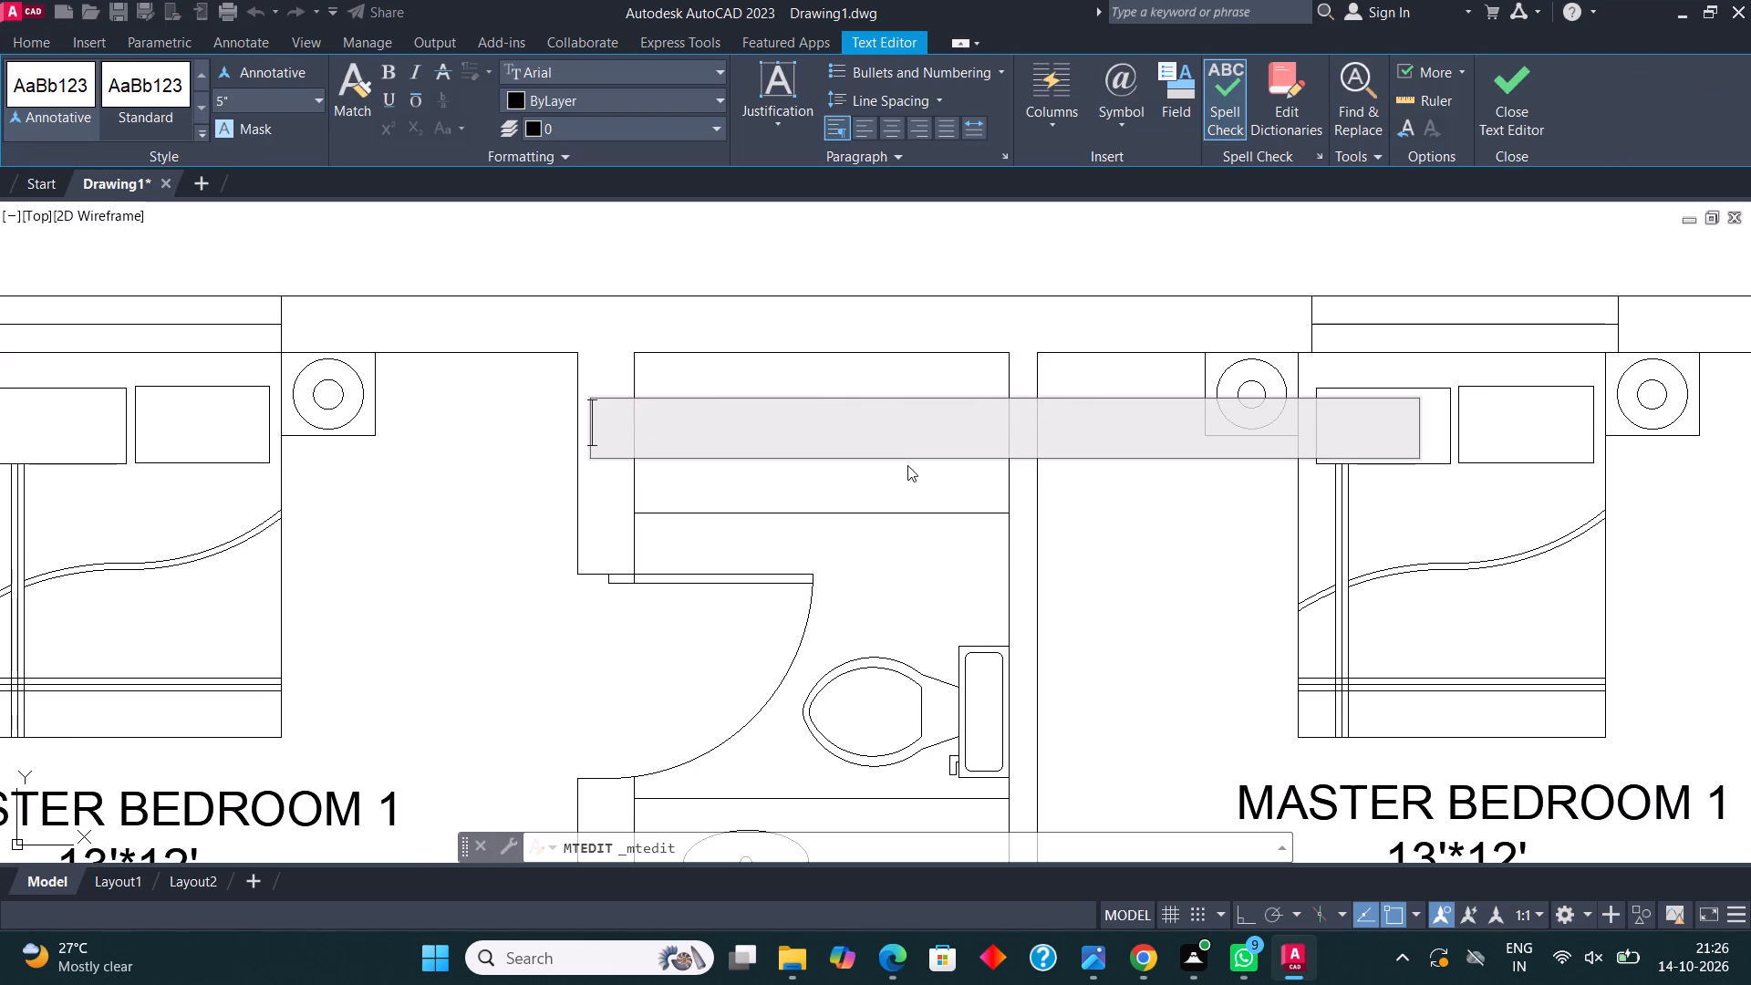
type("TOILET")
Add the size 5'*7'7.5" as a second line under TOILET and finish the text edit.
key("Return")
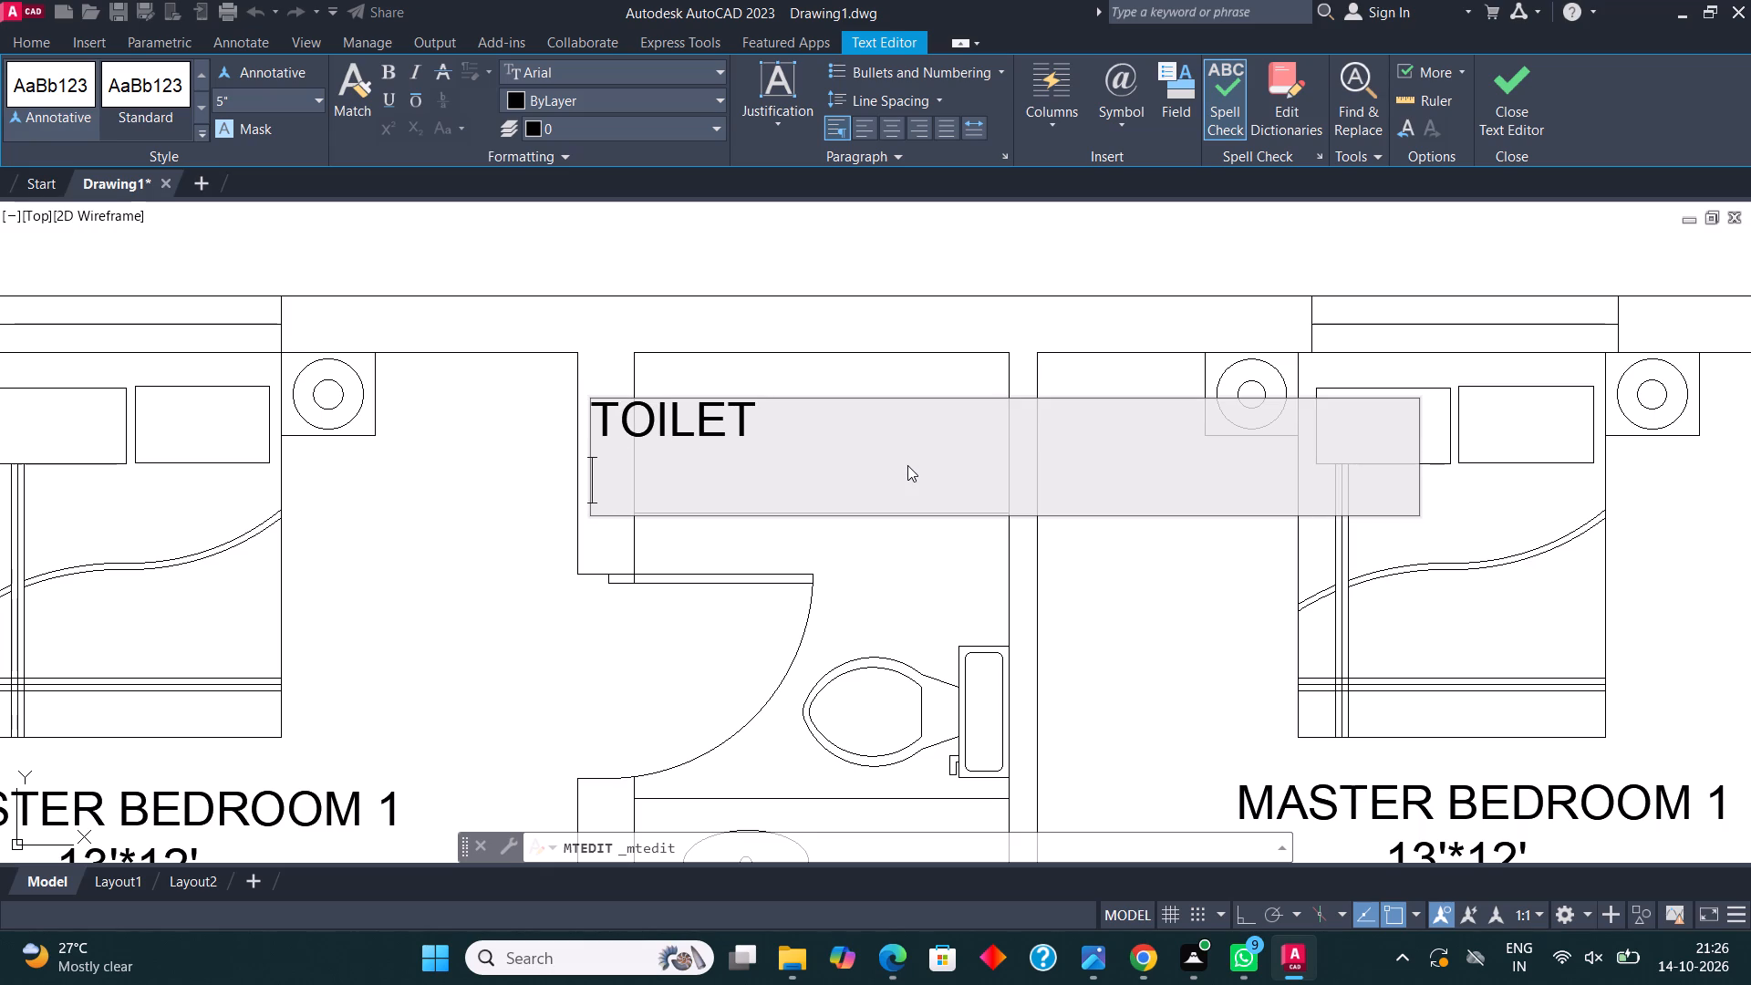
type("5'*")
type("7'7.5")
key("shift+quotedbl")
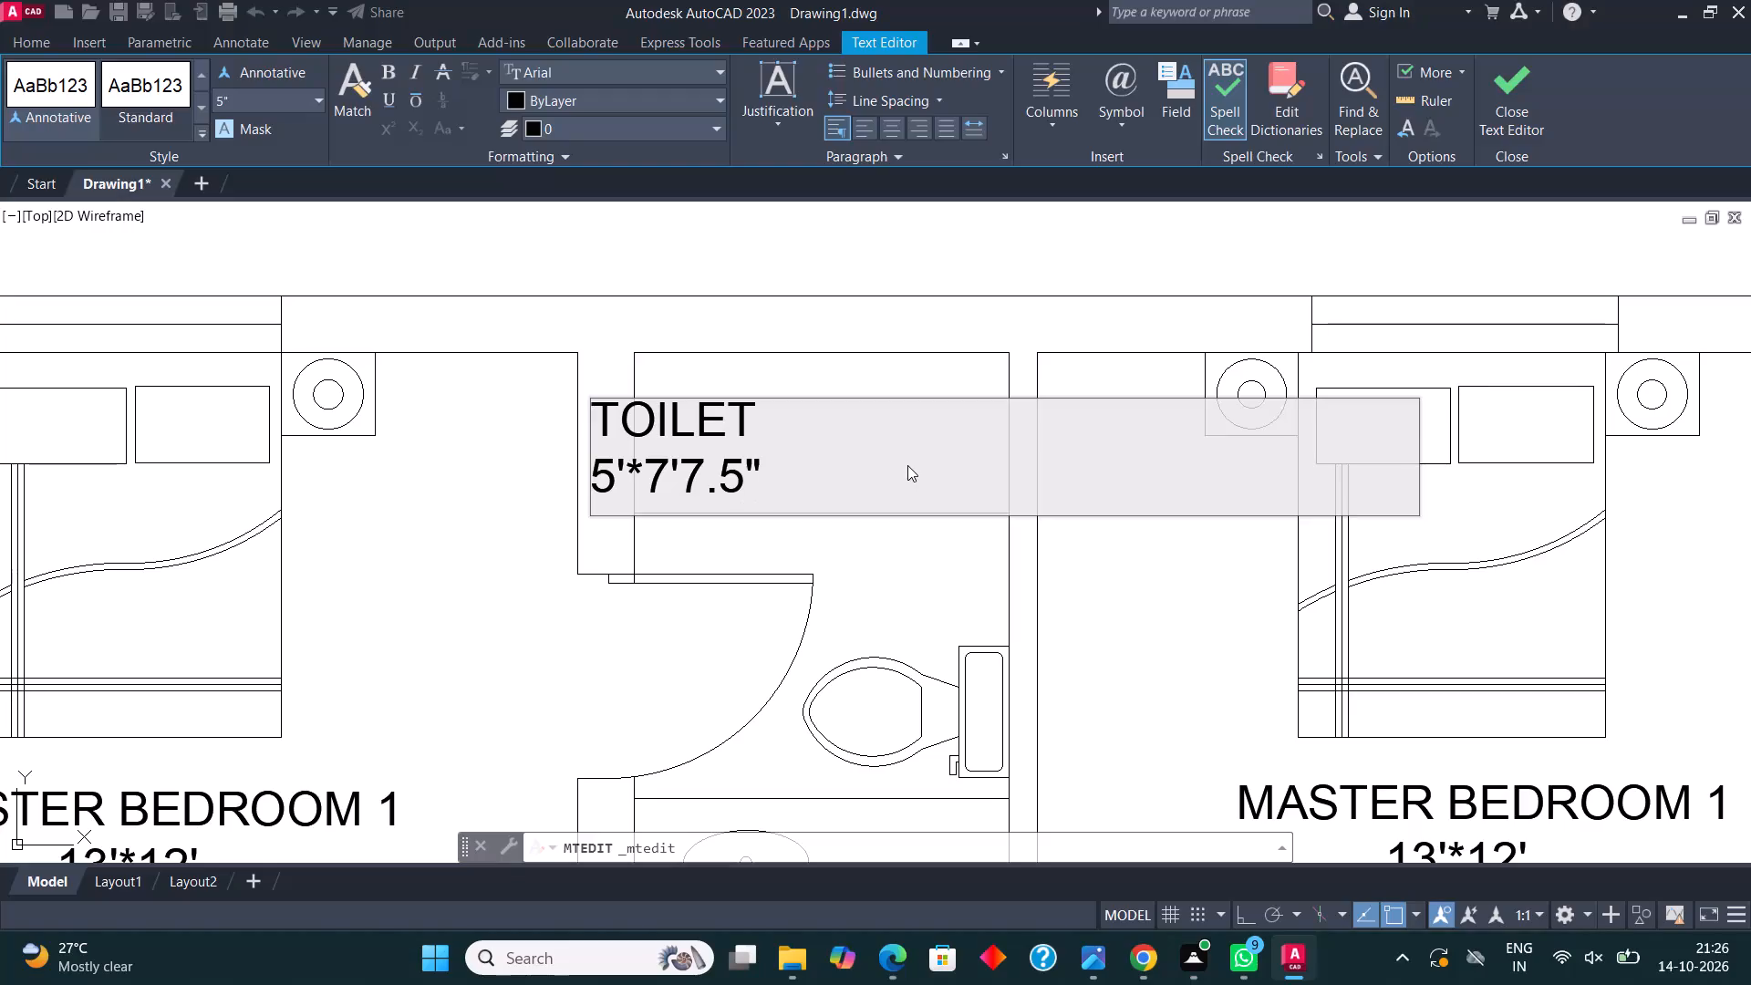
left_click(1513, 106)
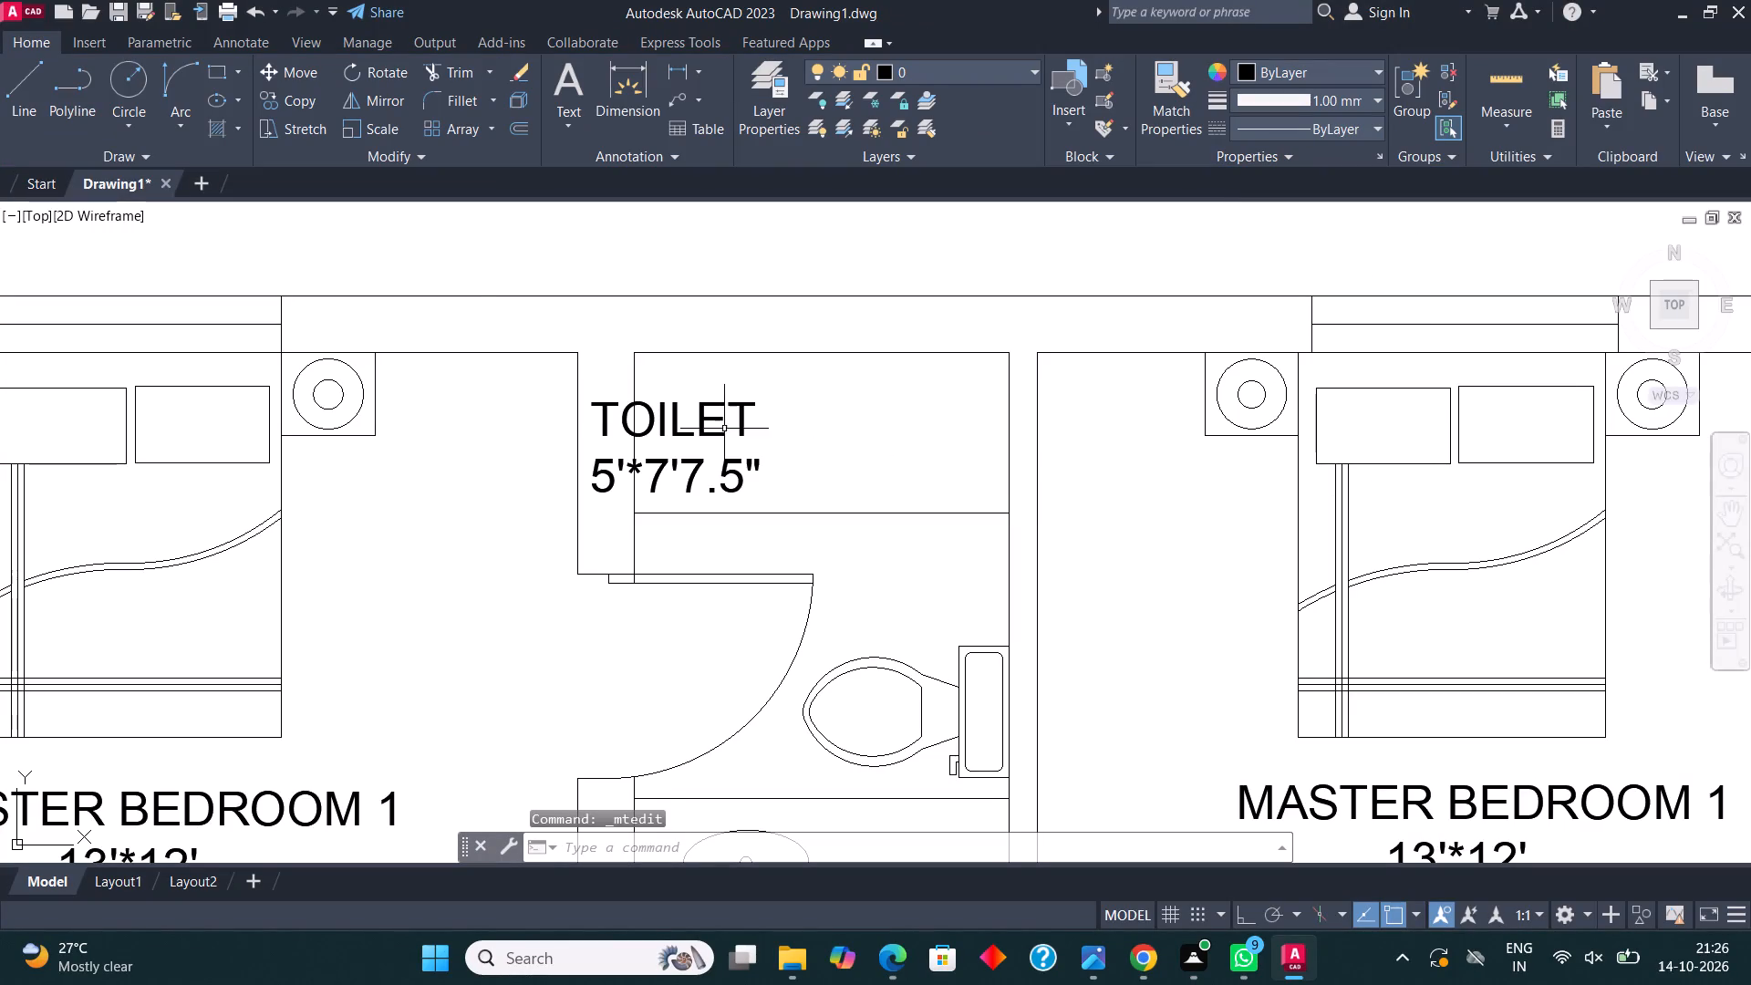
Move the TOILET label off the wall so it sits inside the top toilet's upper area.
left_click(724, 429)
left_click(297, 64)
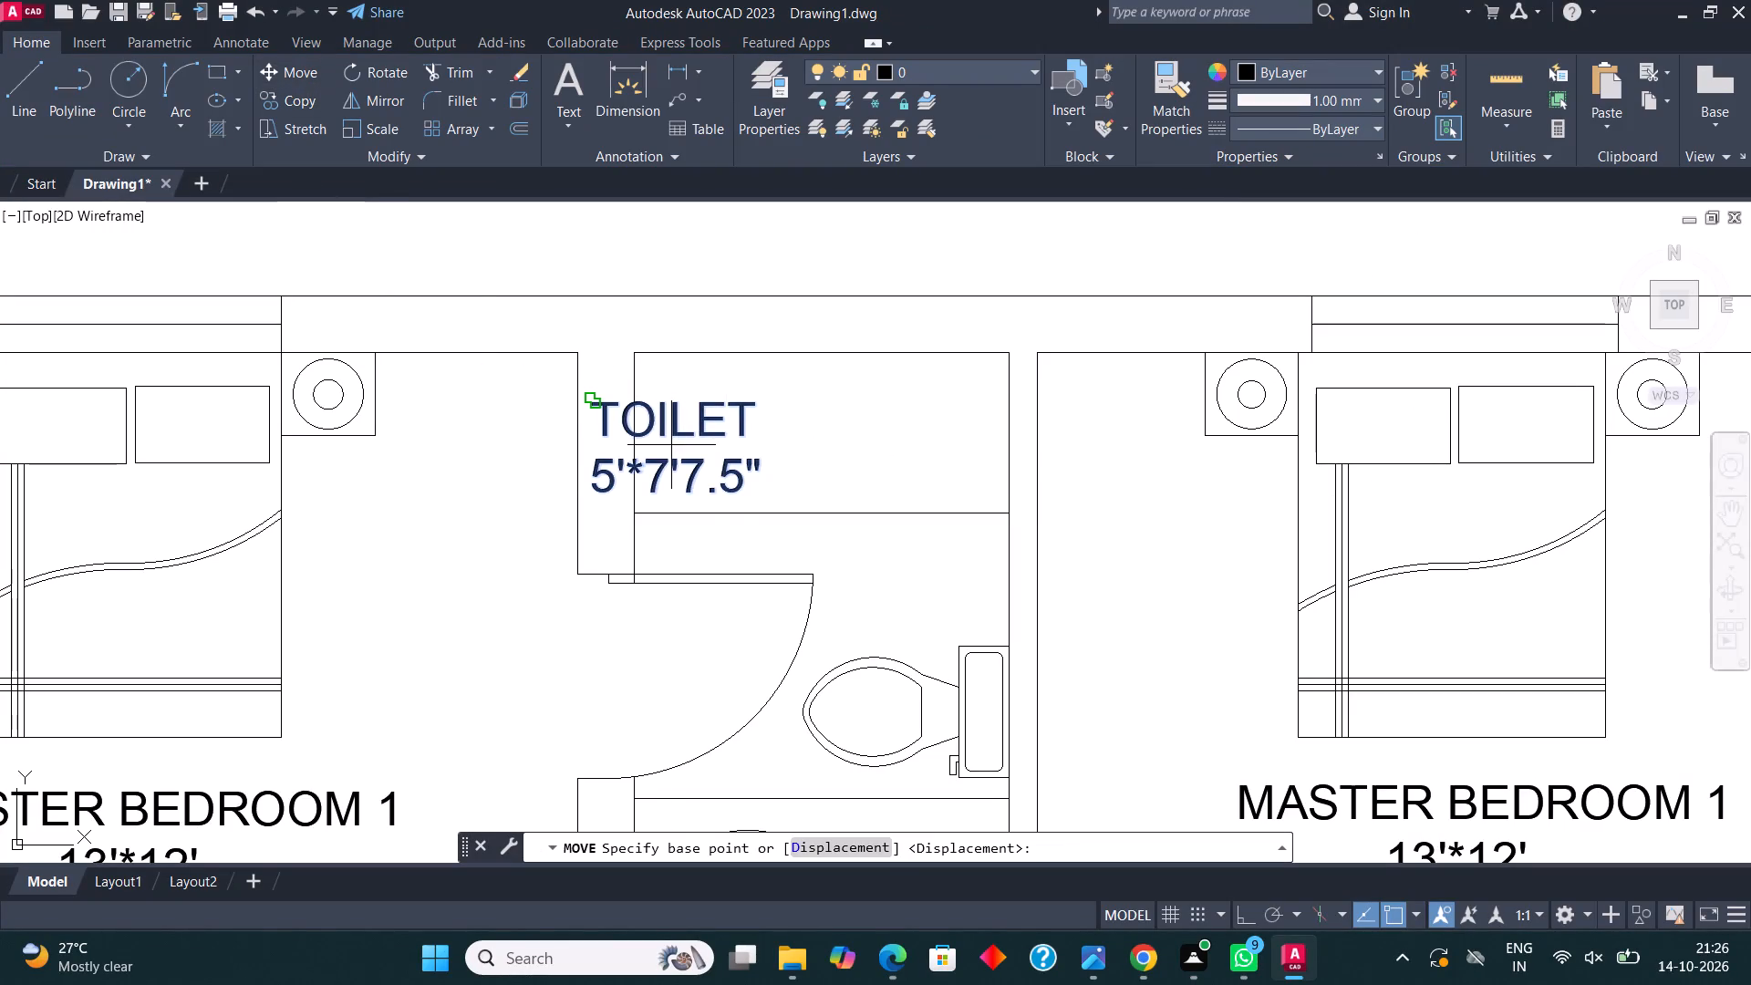
left_click(671, 445)
left_click(751, 406)
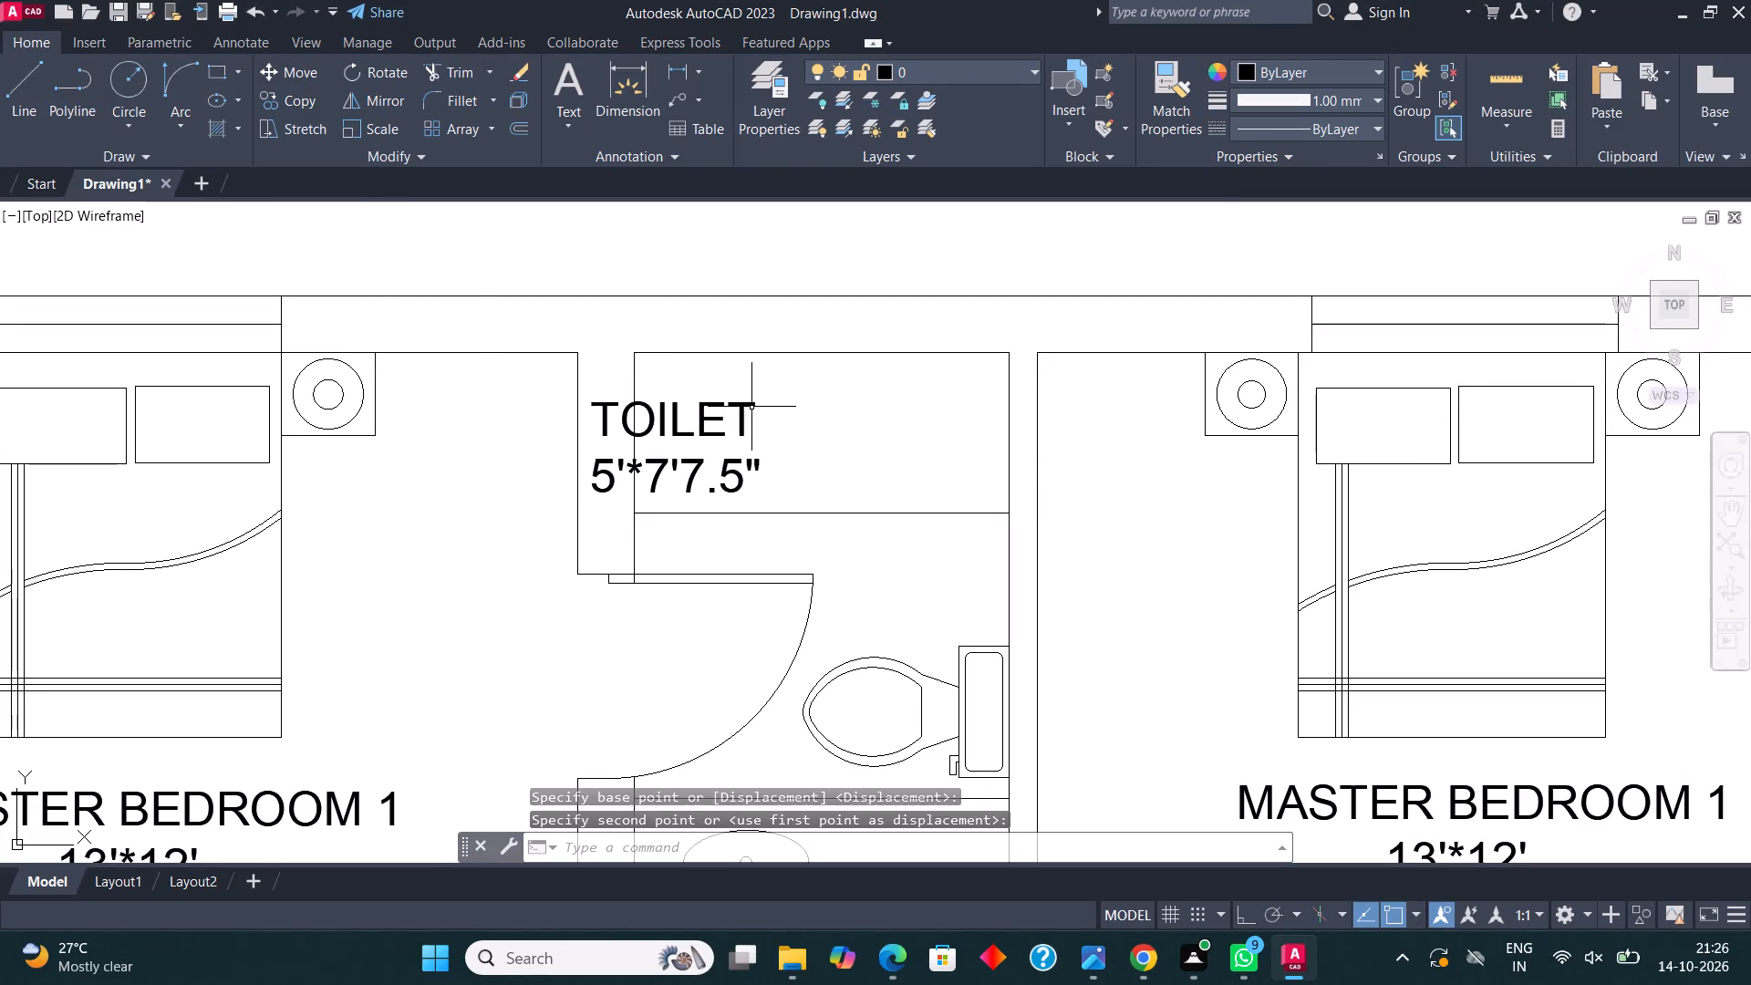
left_click(673, 432)
left_click(295, 83)
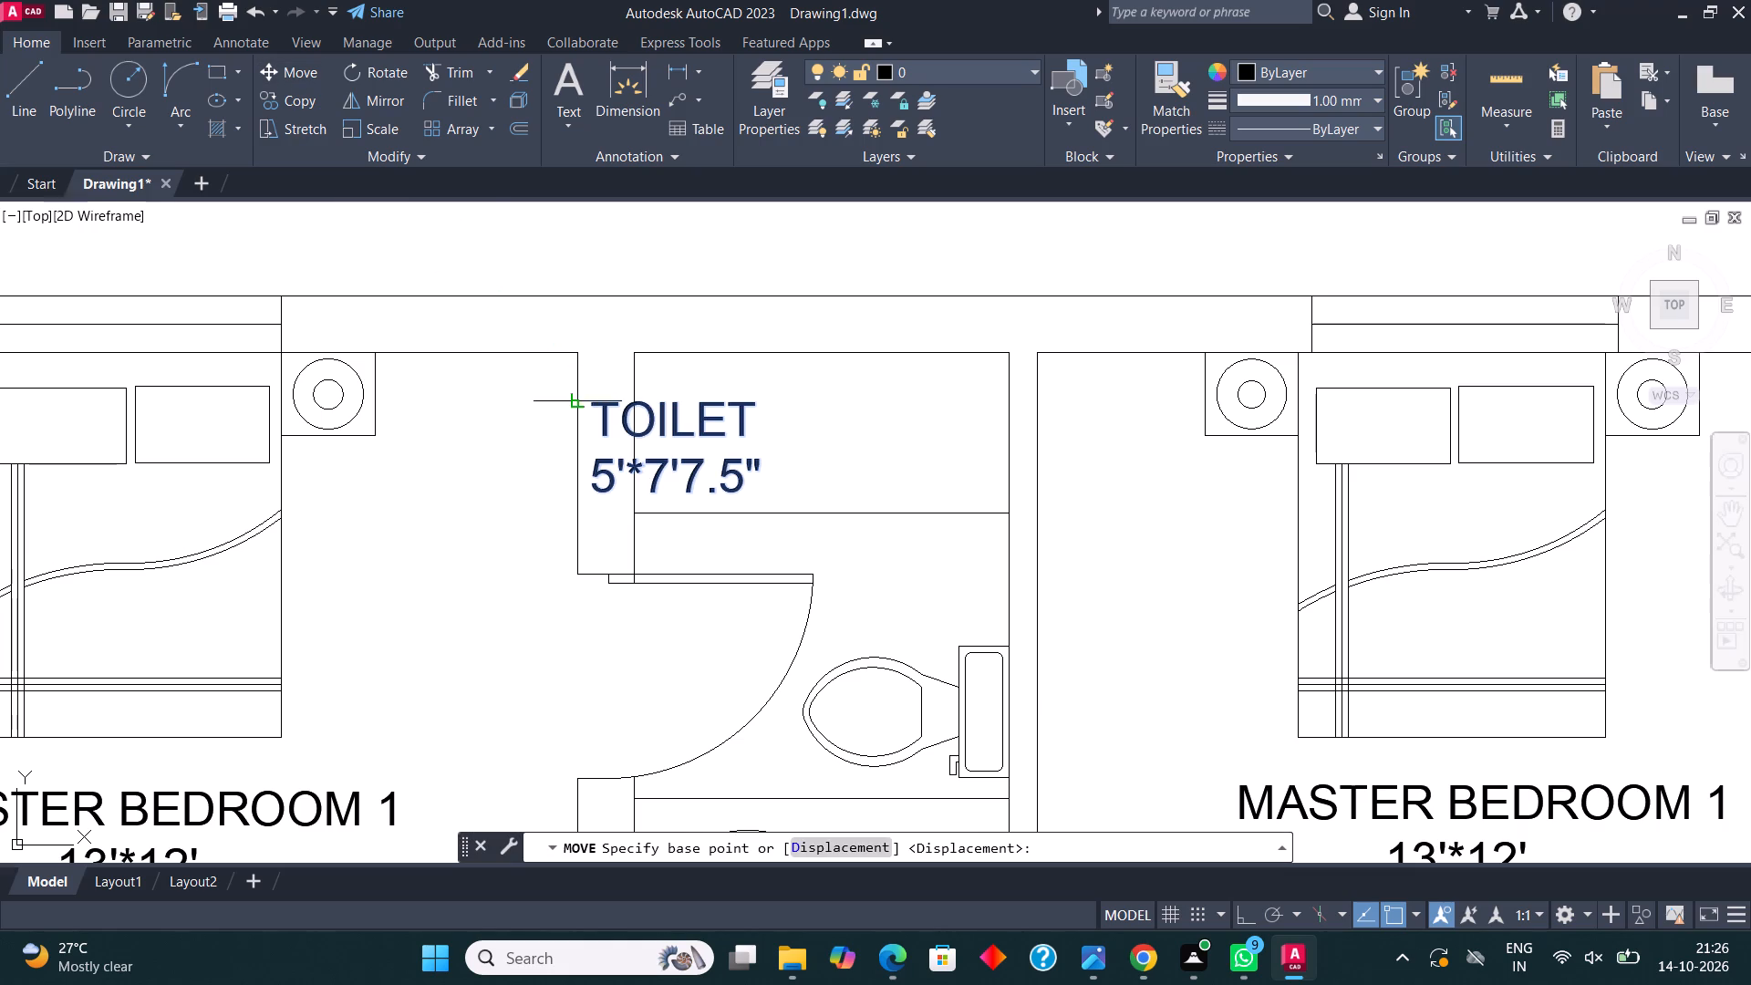
left_click_drag(597, 411, 607, 411)
scroll(670, 410, "up", 4)
left_click(742, 420)
Move the TOILET label to the middle of the top toilet's upper compartment.
scroll(559, 333, "down", 4)
scroll(614, 371, "up", 3)
left_click(614, 371)
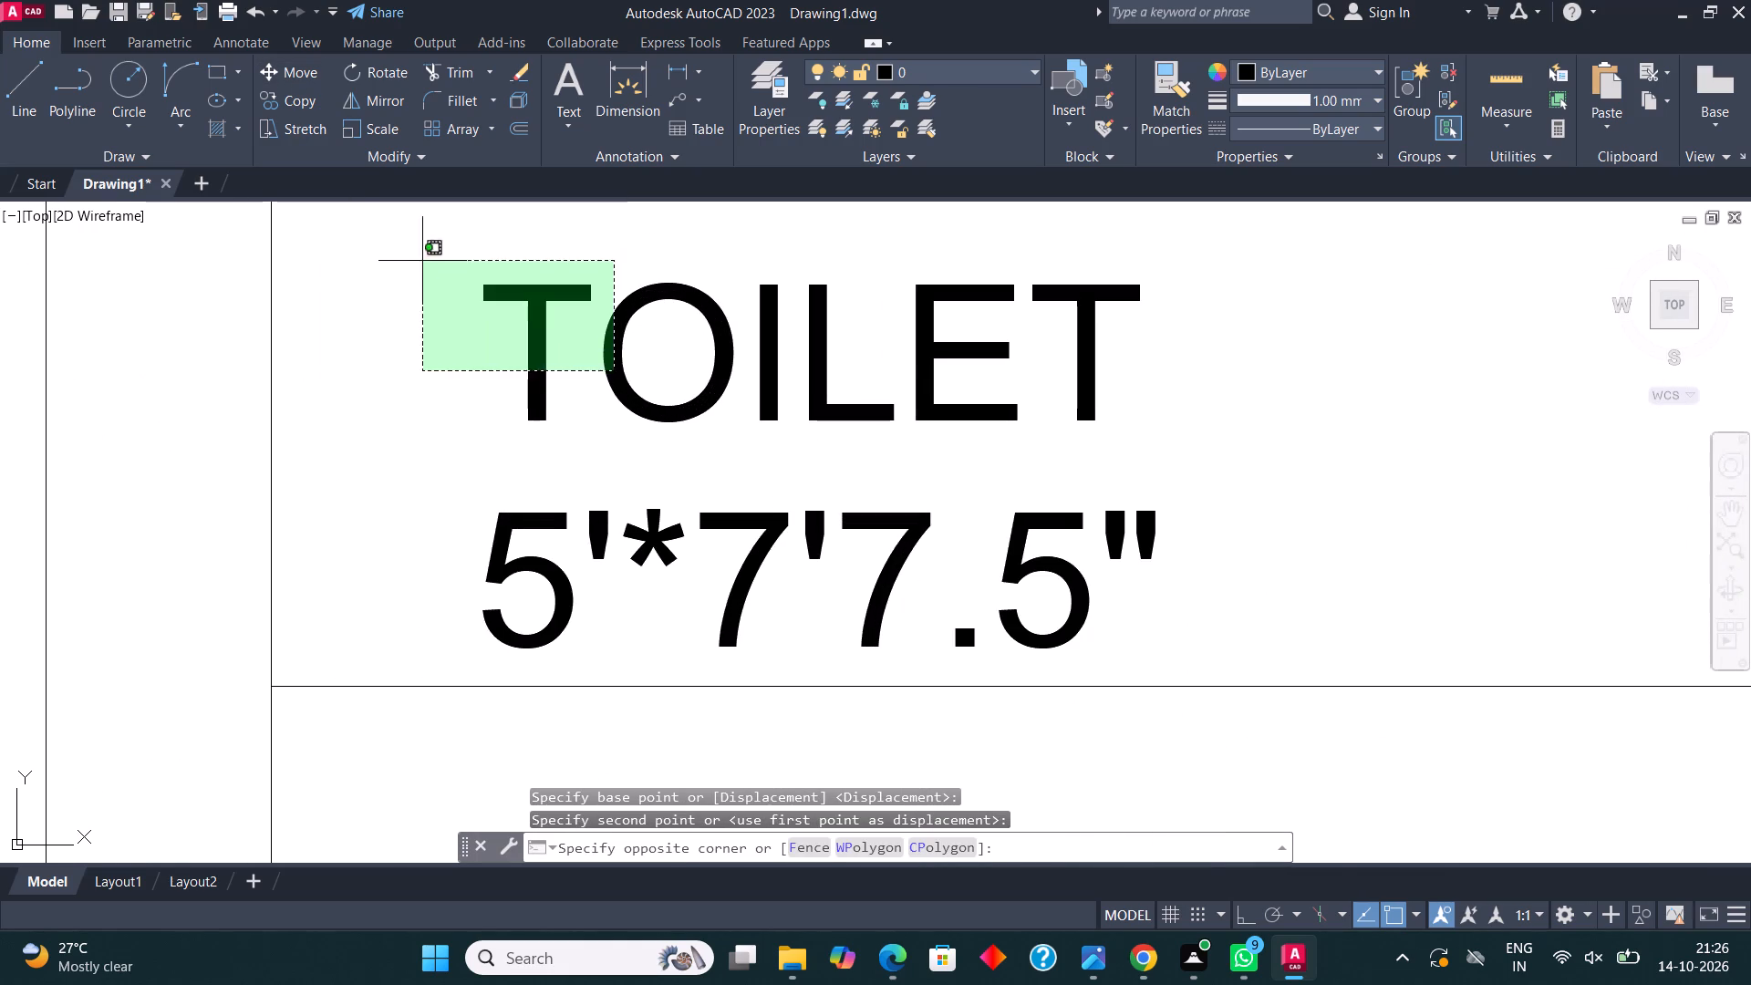
left_click(438, 297)
left_click(321, 85)
left_click(285, 74)
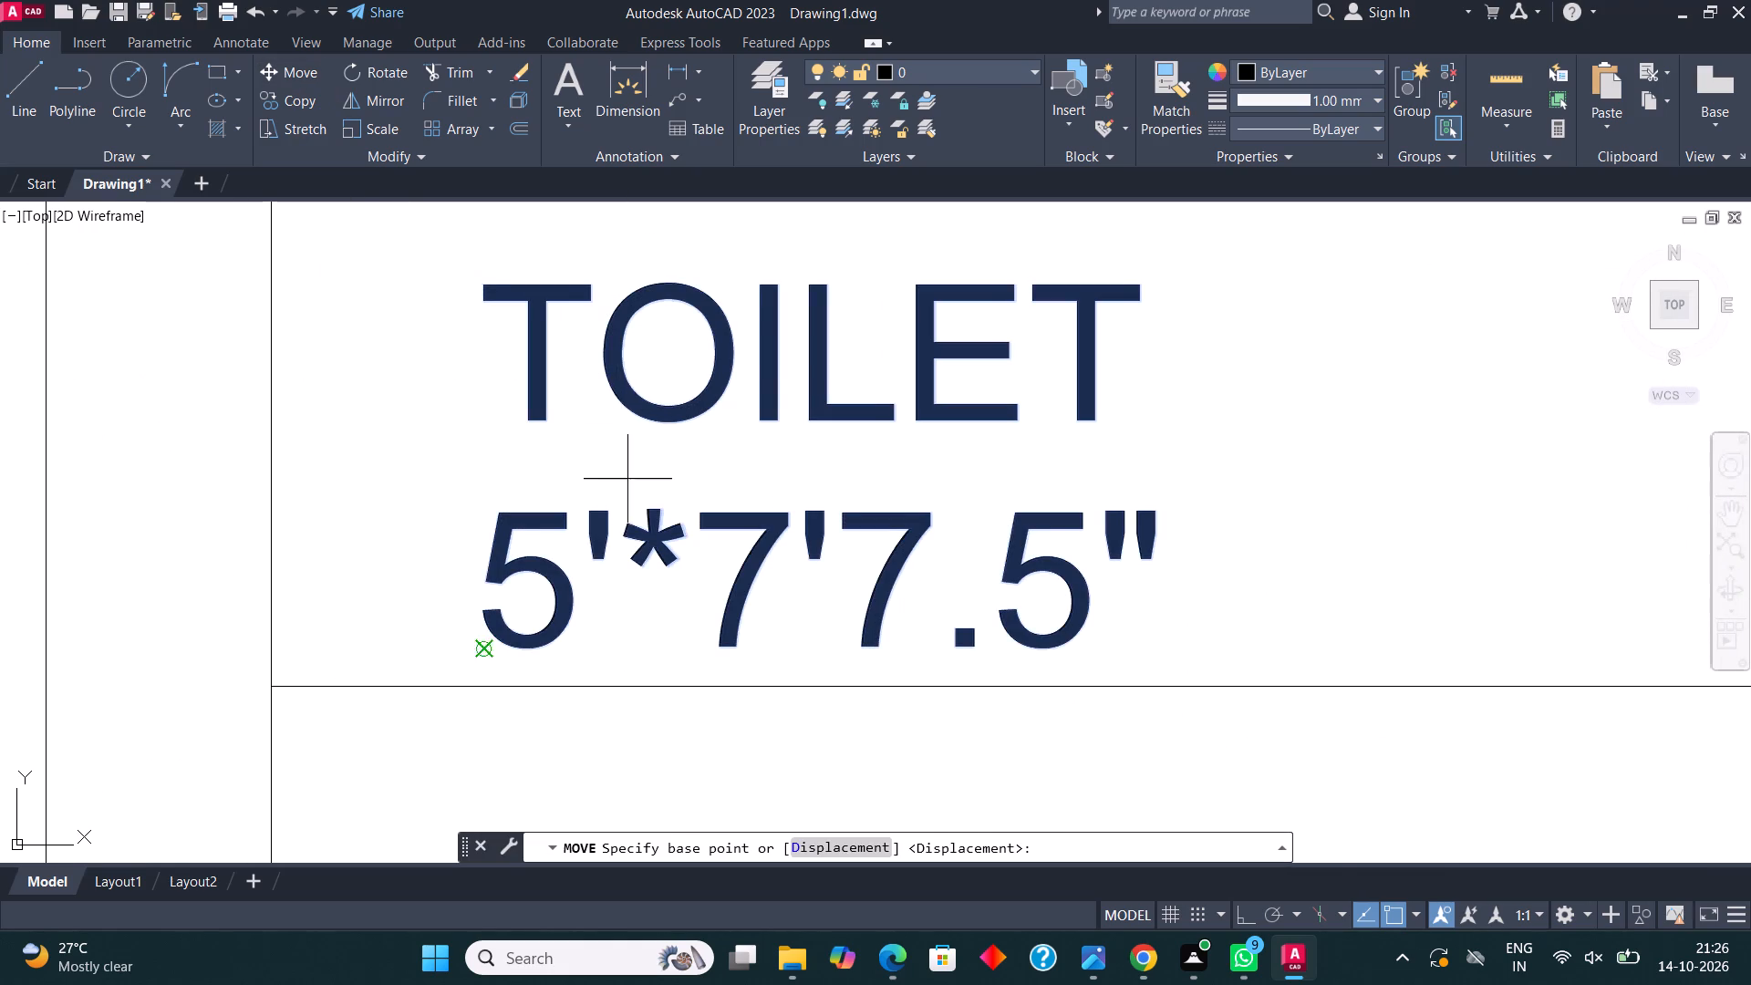
left_click(632, 491)
left_click(911, 499)
scroll(664, 519, "down", 3)
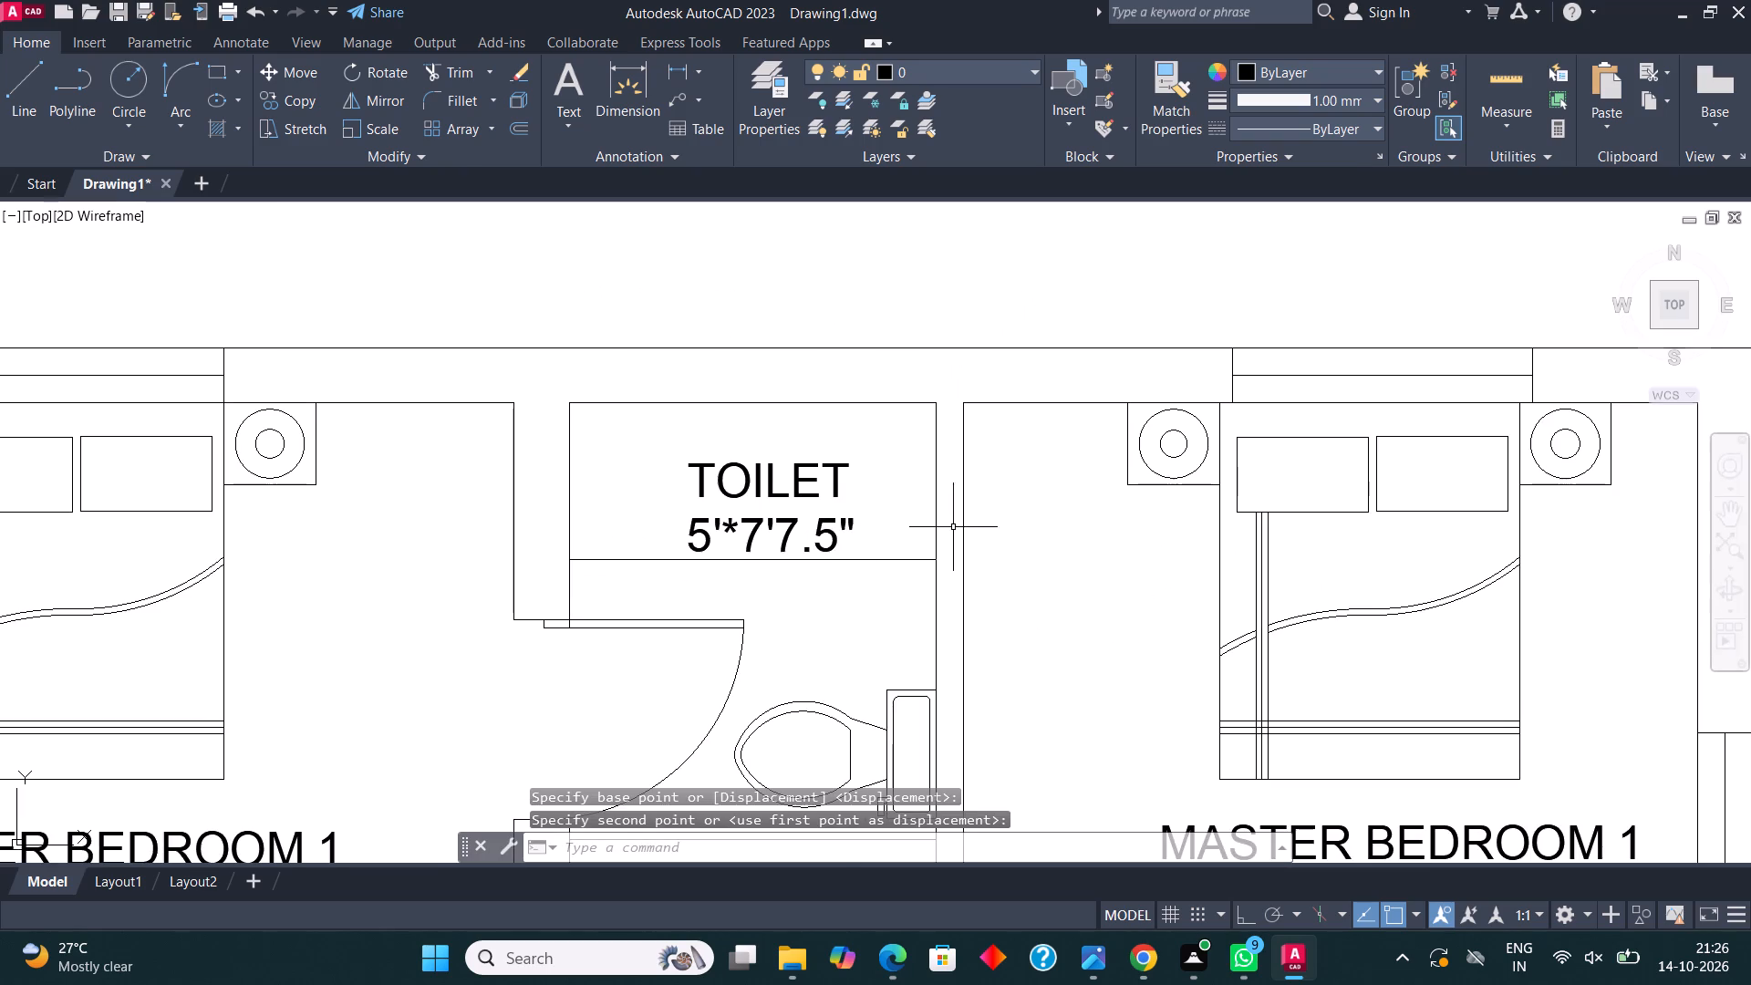
Replace the MASTER BEDROOM 1 label text in the upper right bedroom with BEDROOM 3.
middle_click_drag(918, 511, 896, 495)
scroll(896, 494, "down", 3)
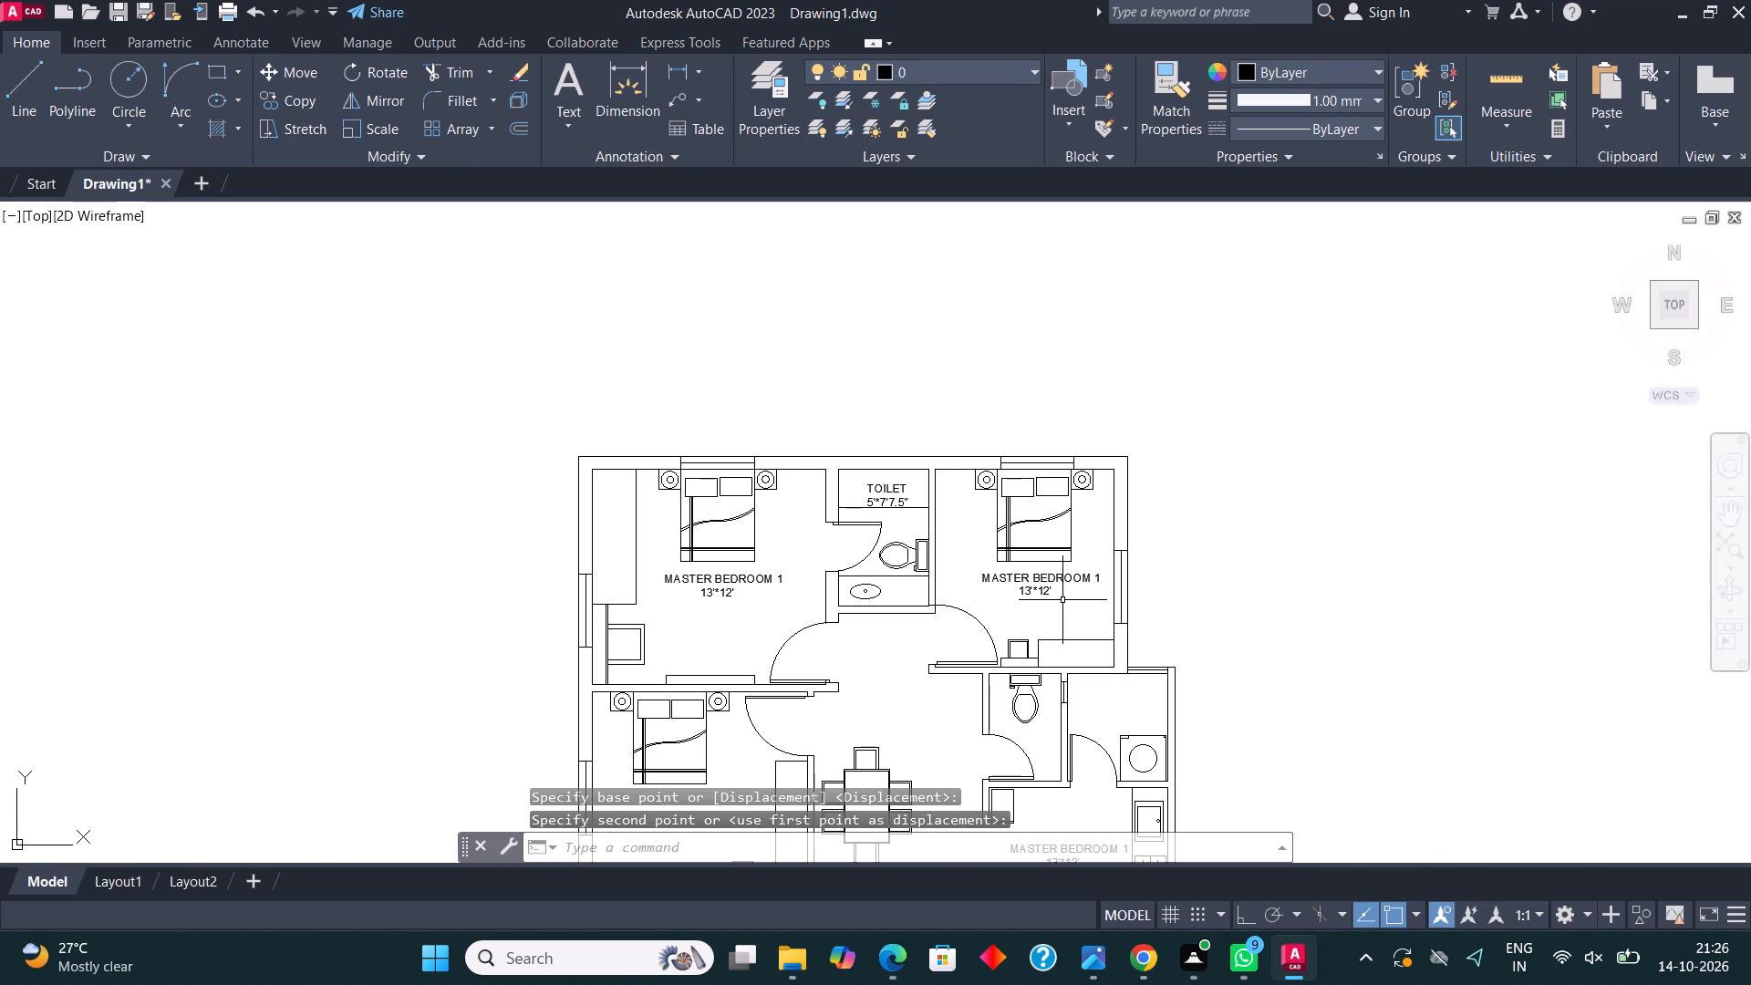
scroll(1034, 617, "up", 4)
left_click(978, 469)
right_click(978, 469)
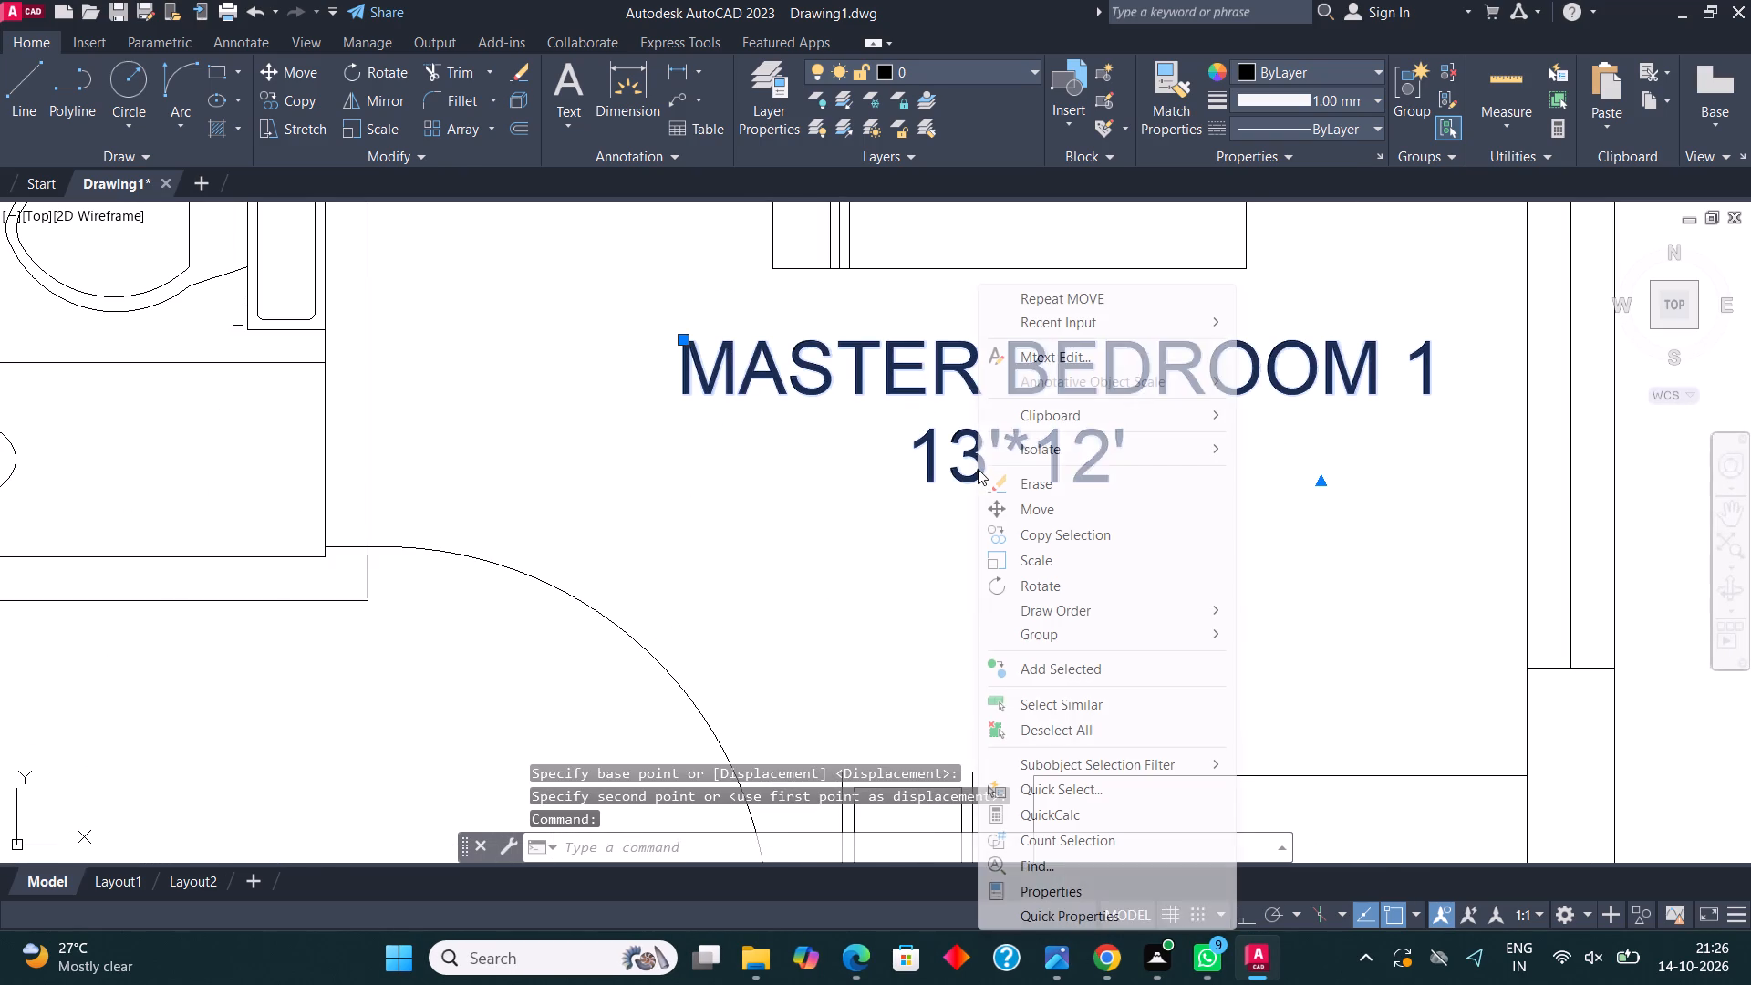
left_click(1063, 360)
left_click(1135, 464)
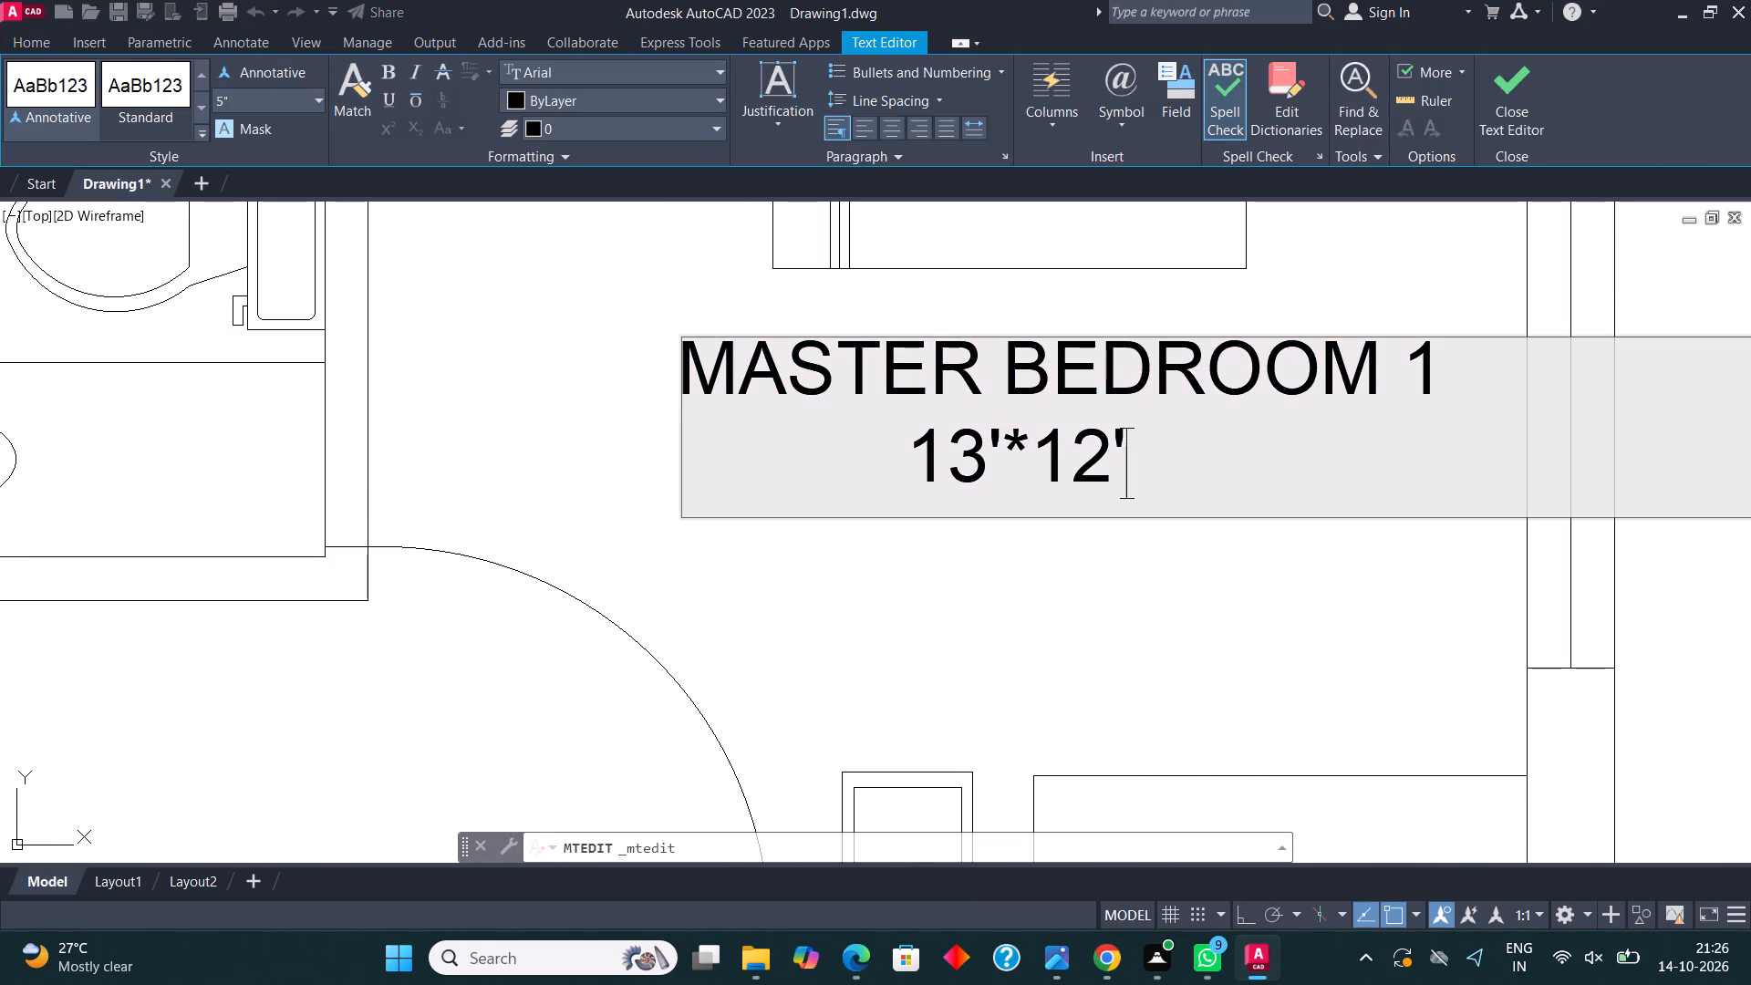
key("BackSpace")
key("BackSpace")
key("BackSpace")
key("BackSpace")
key("BackSpace")
key("BackSpace")
key("BackSpace")
key("BackSpace")
key("BackSpace")
key("BackSpace")
key("BackSpace")
key("BackSpace")
key("BackSpace")
key("BackSpace")
key("BackSpace")
key("BackSpace")
key("BackSpace")
key("BackSpace")
key("BackSpace")
key("BackSpace")
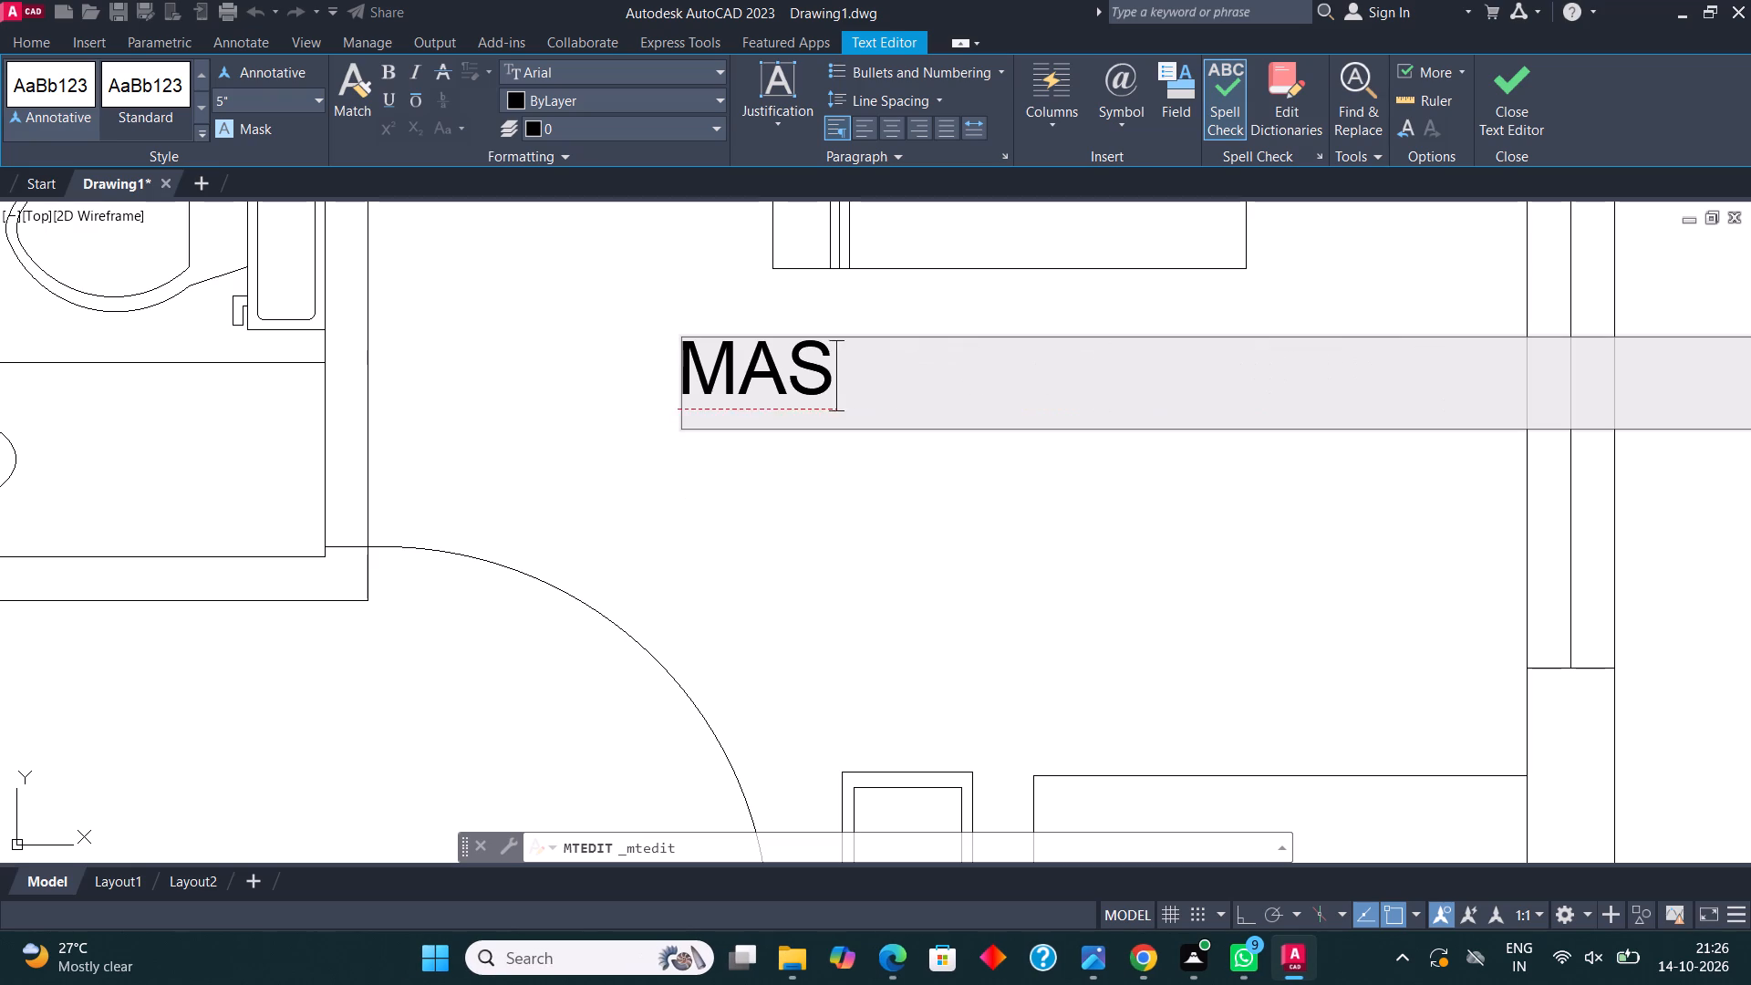
type("BEDR")
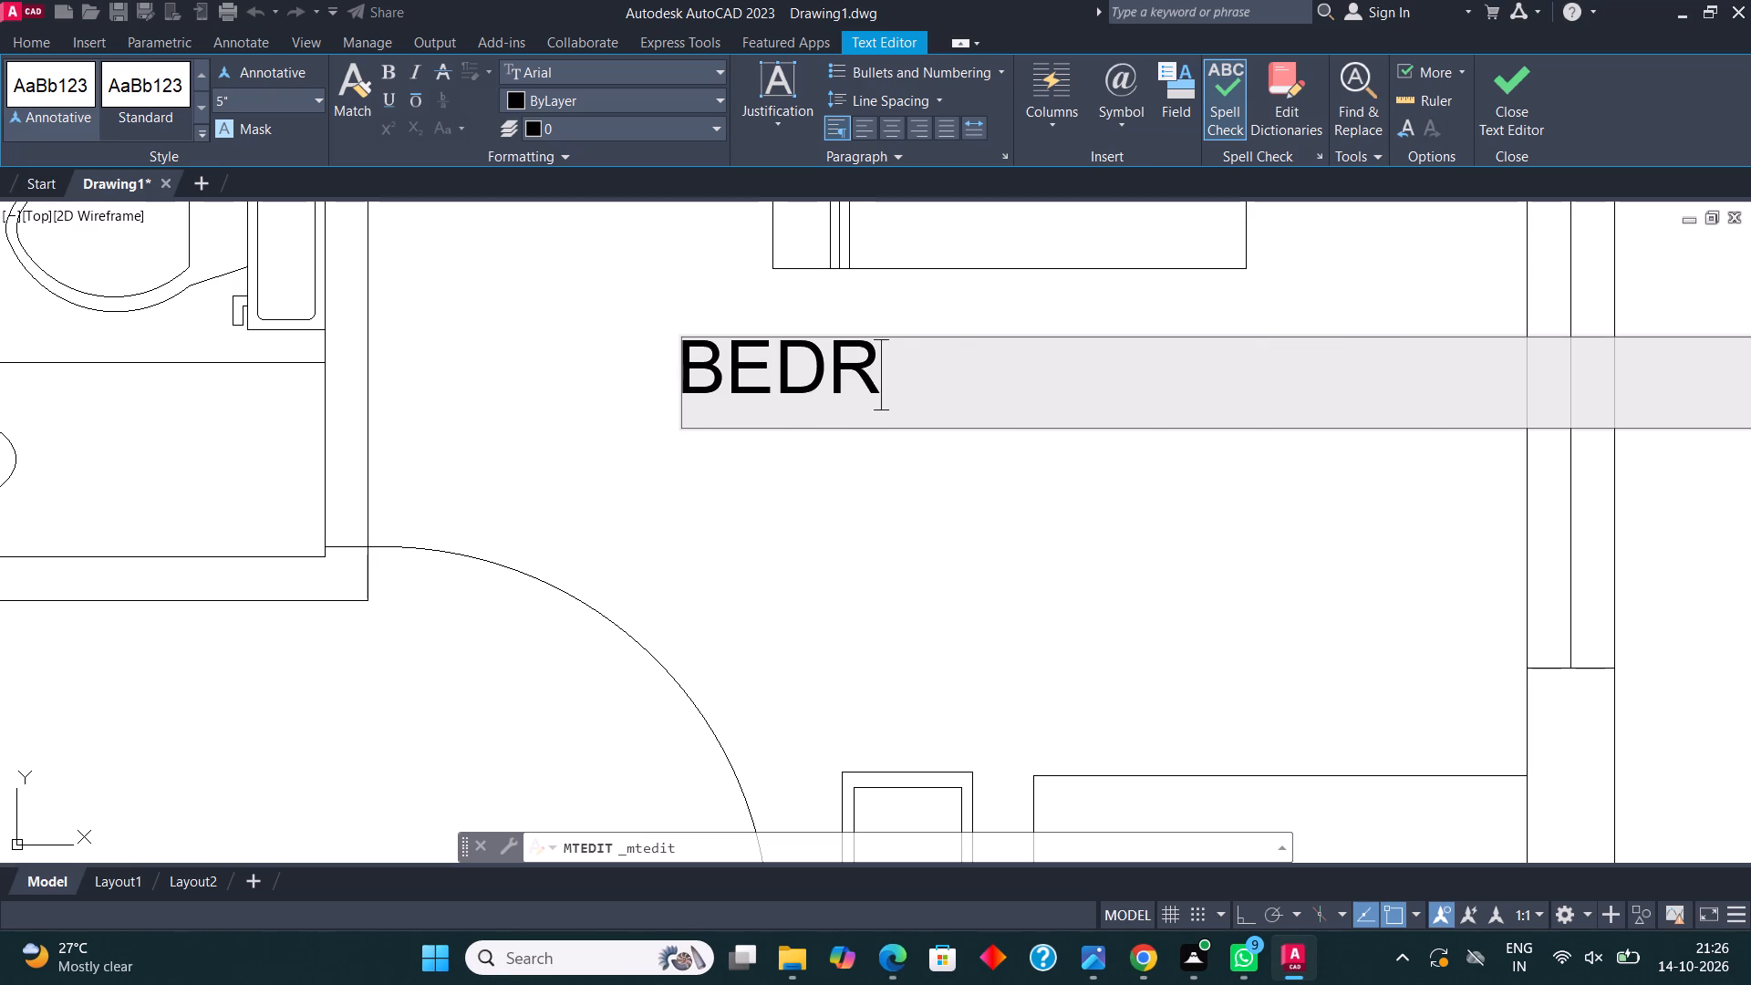
type("OOM")
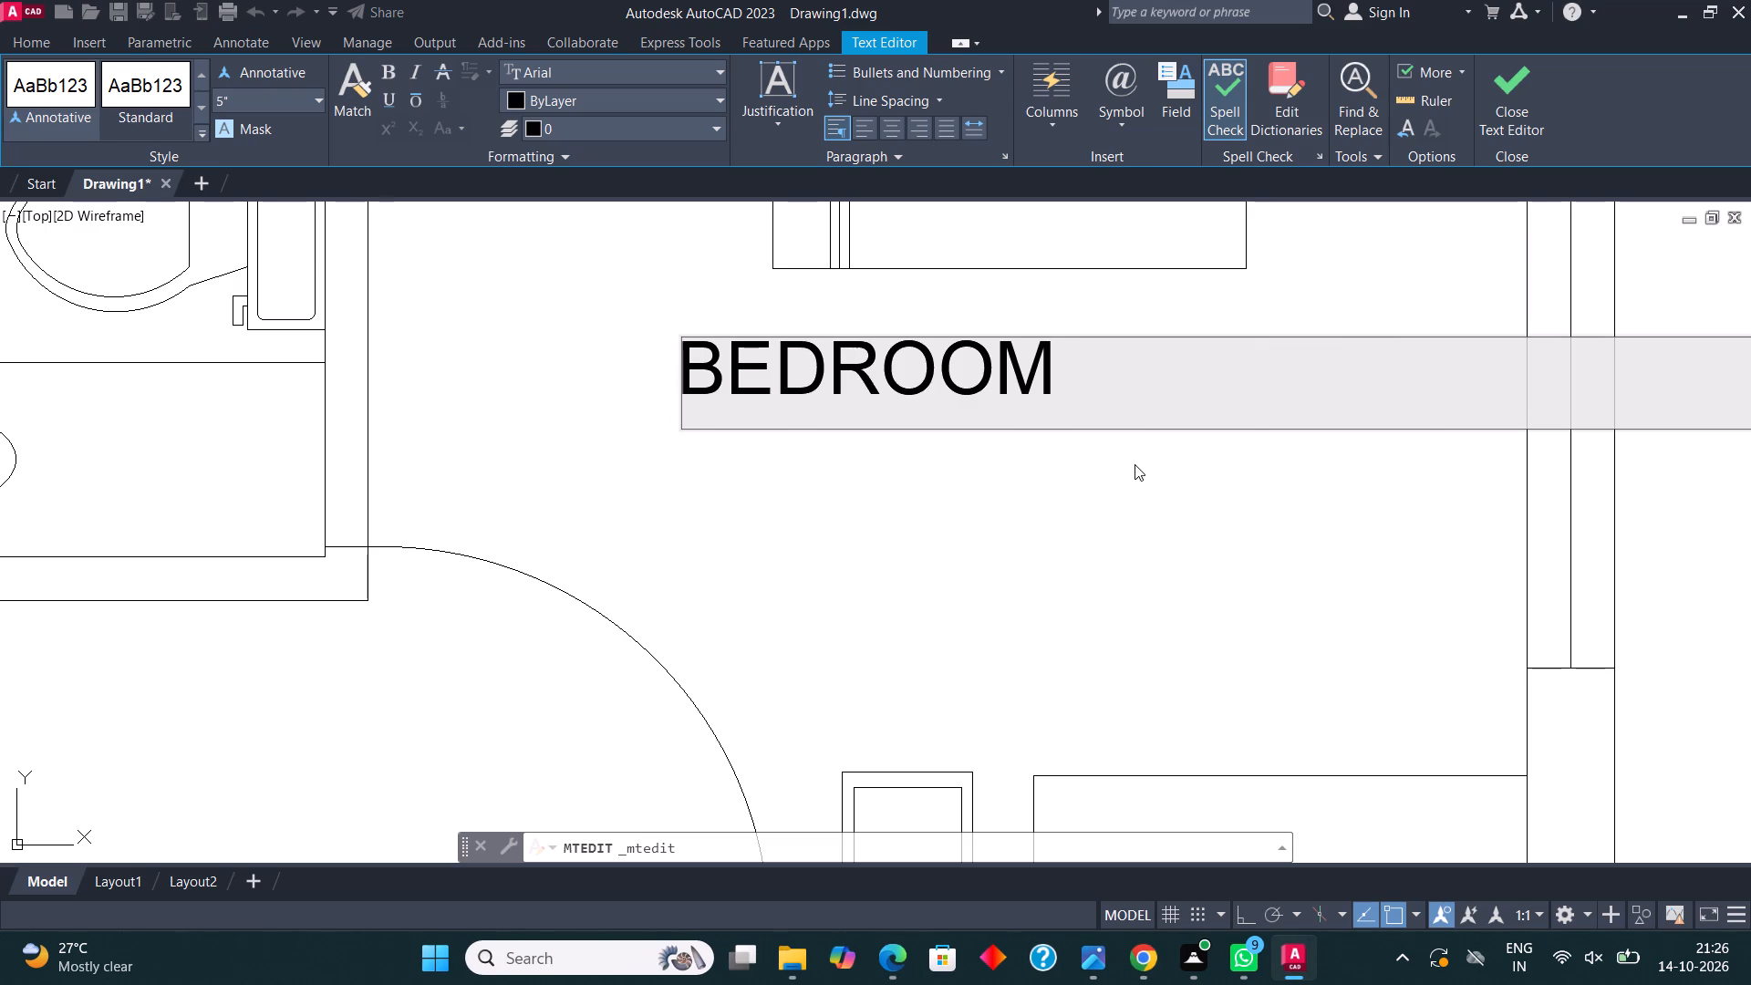
key("space")
type("3")
Add the size 10'*11' as an indented second line under BEDROOM 3 and finish the text edit.
key("Return")
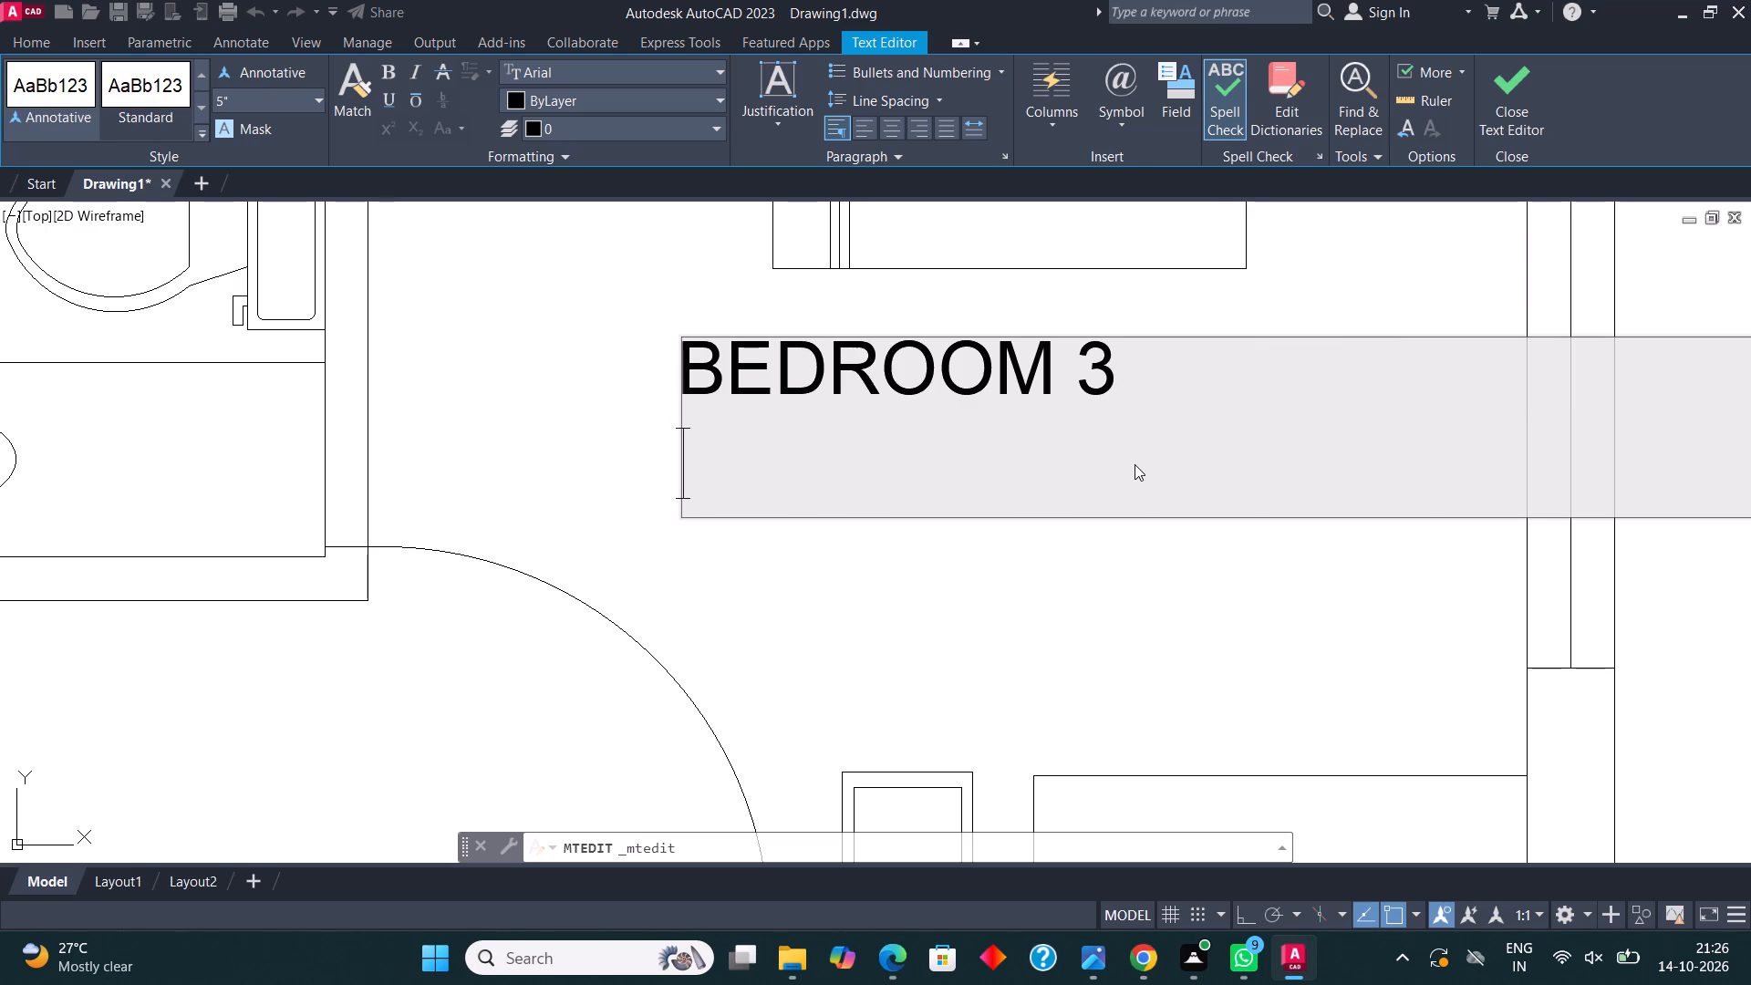
type("10'")
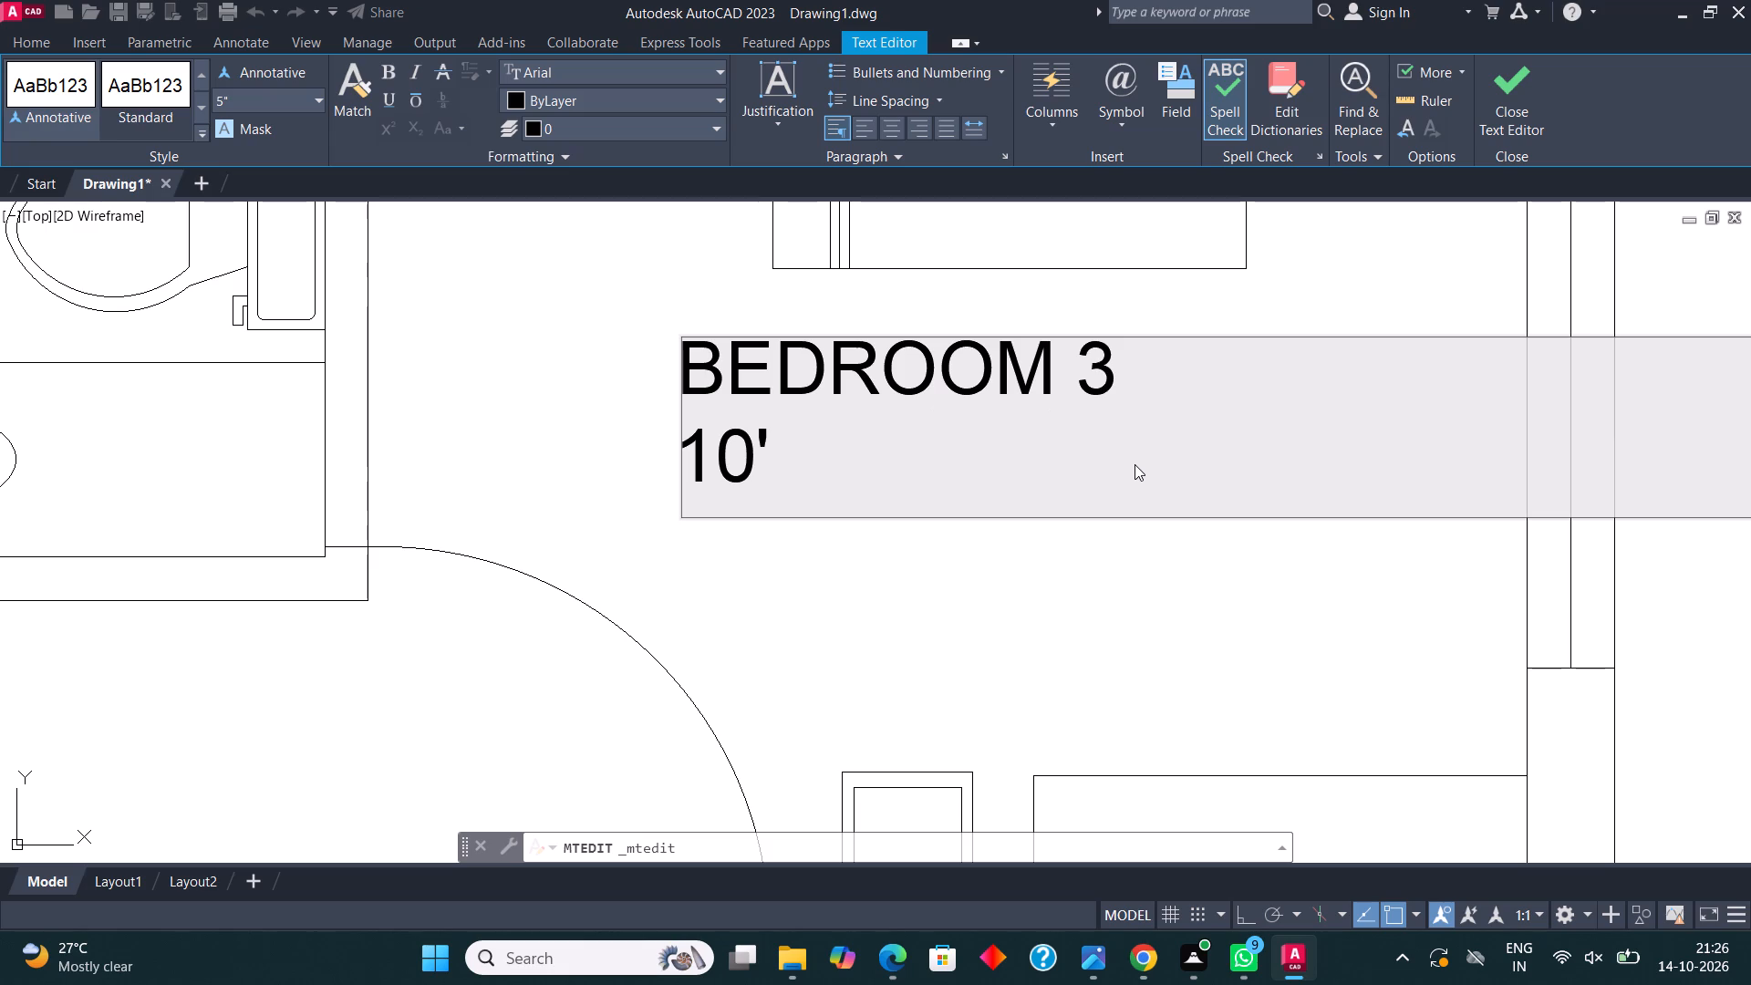
type("*11'")
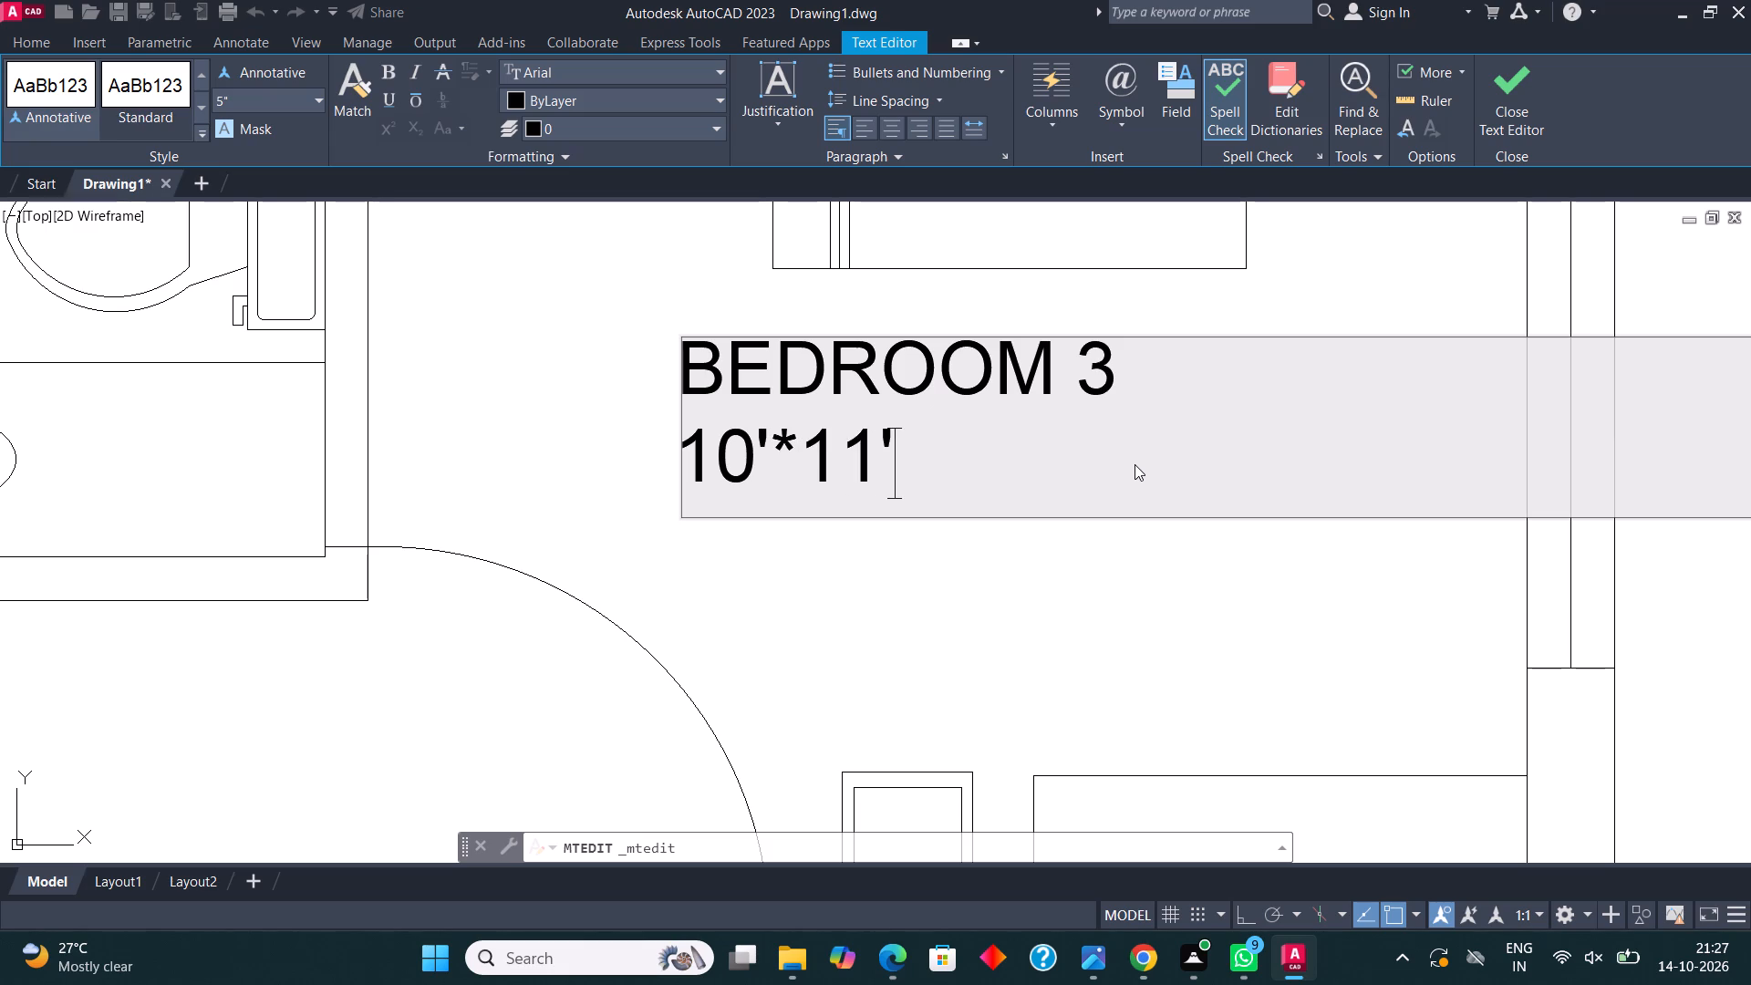
left_click(694, 448)
key("space")
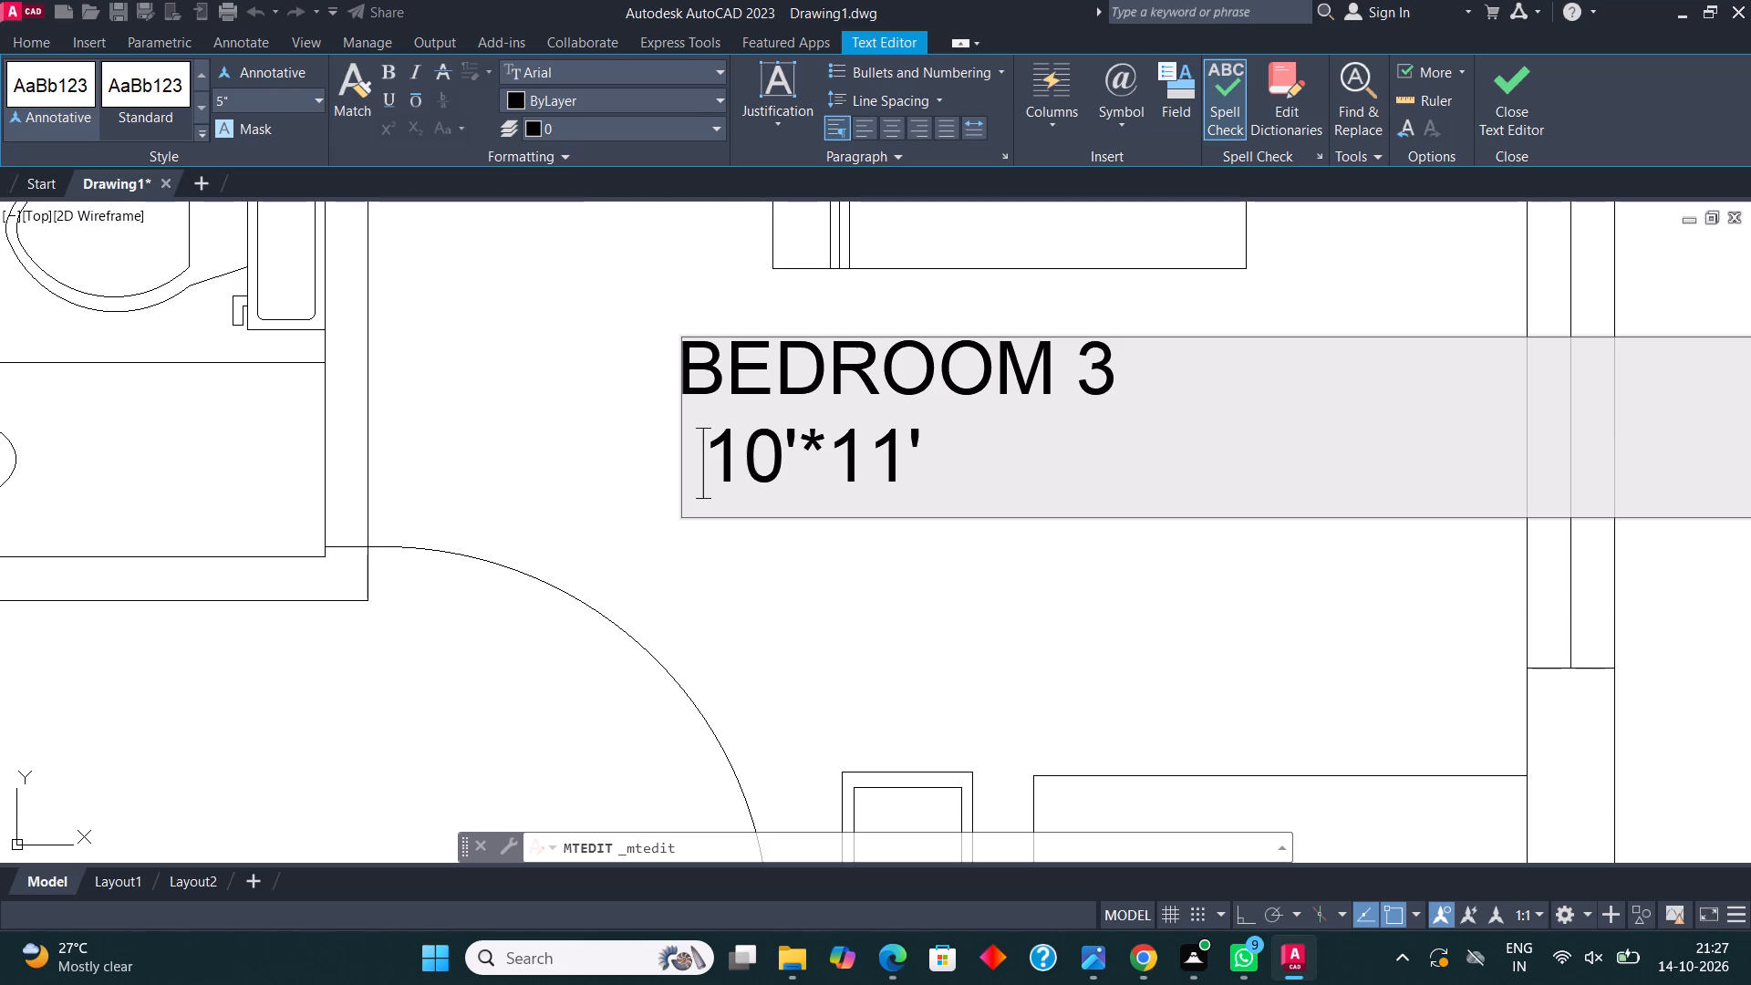
key("space")
key("space")
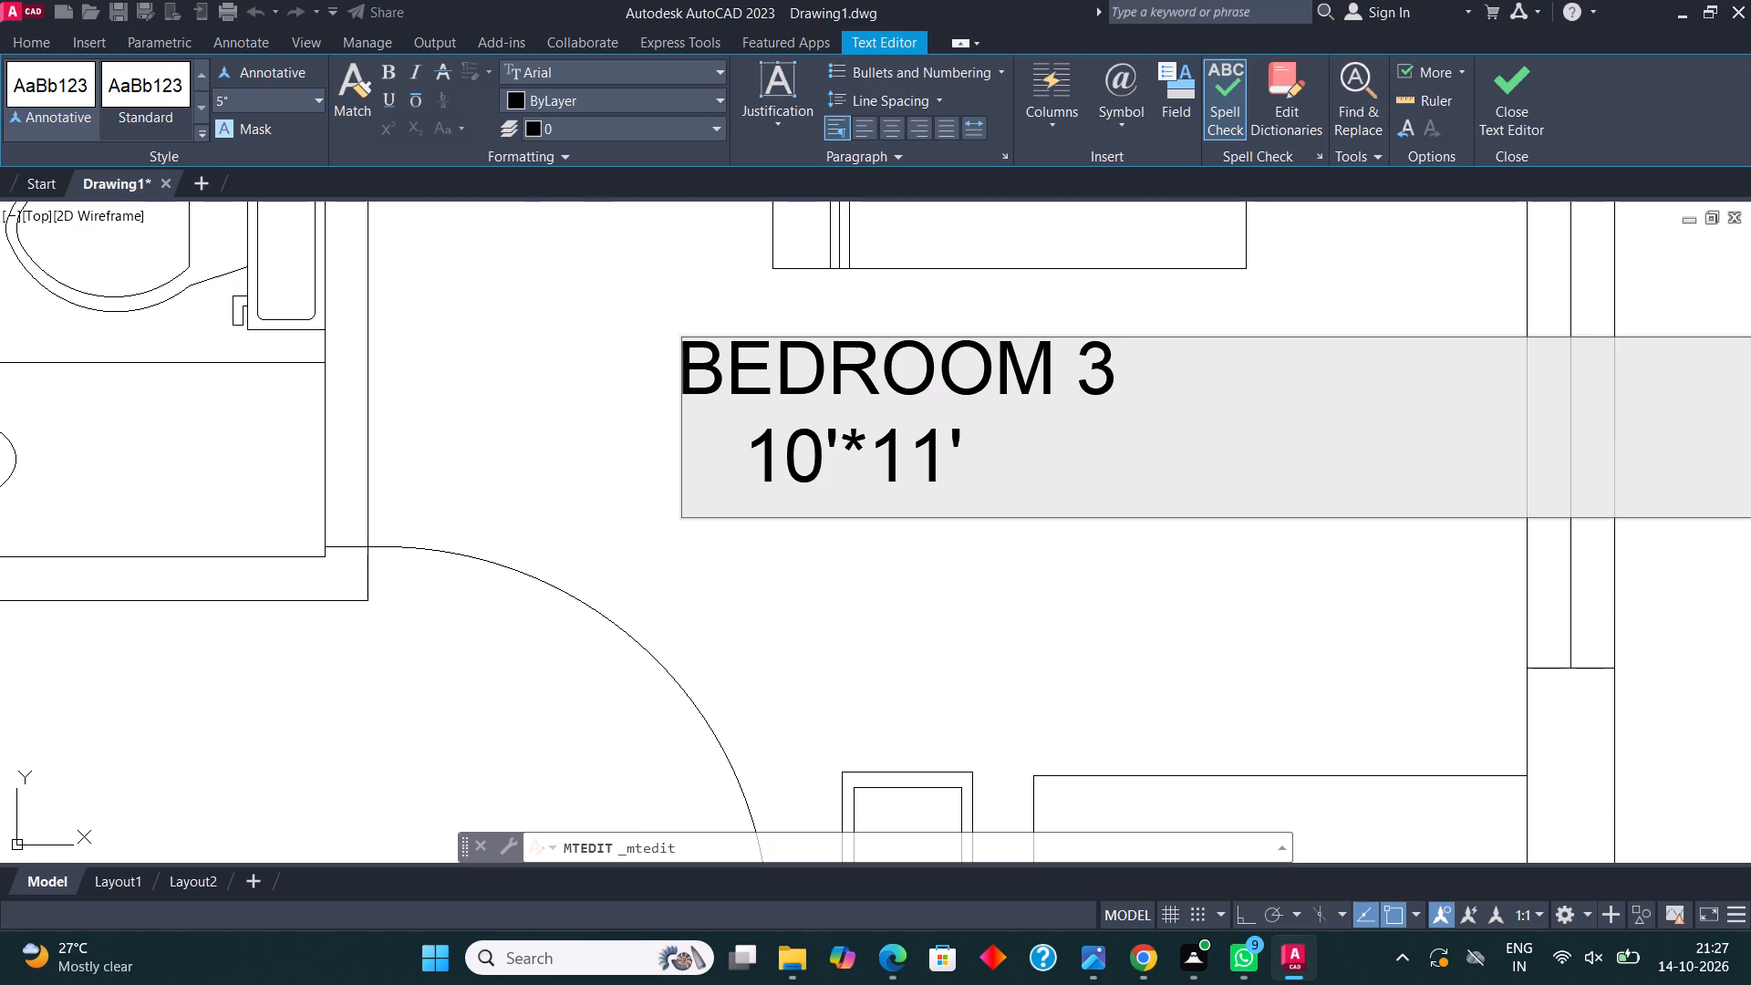
left_click(1519, 89)
Copy the top TOILET label into the toilet below BEDROOM 3 and the adjacent washing machine area.
scroll(1034, 444, "down", 3)
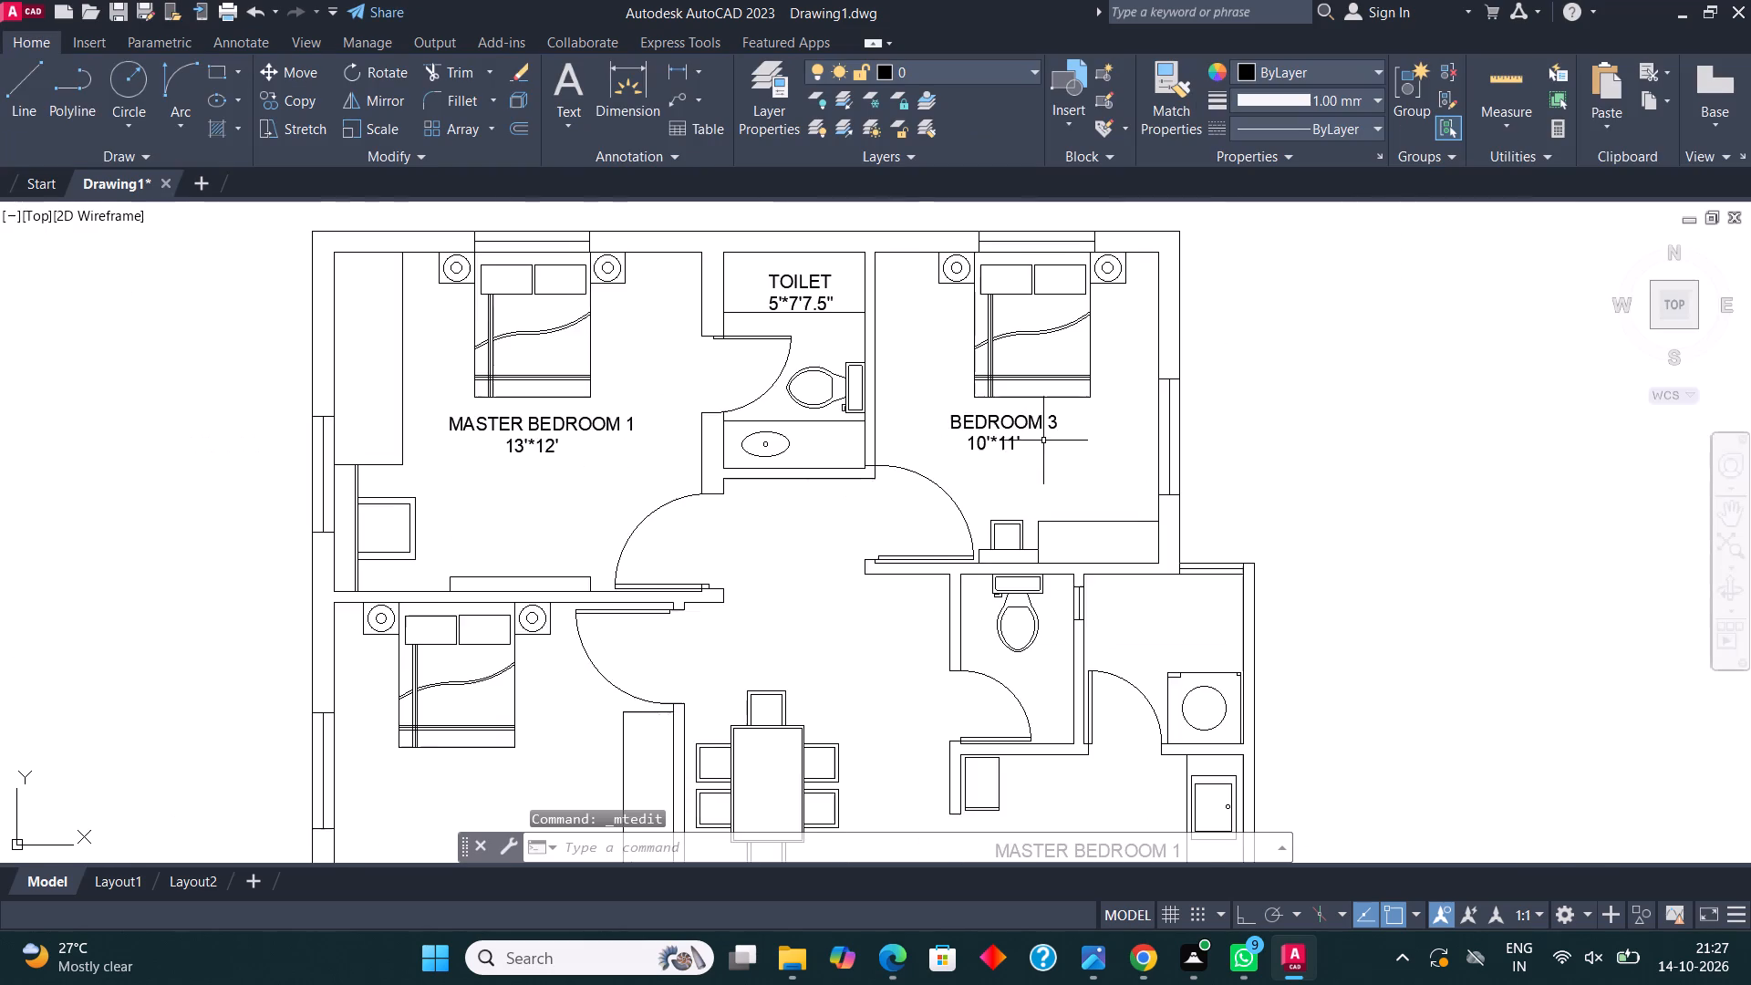
middle_click_drag(981, 450, 918, 389)
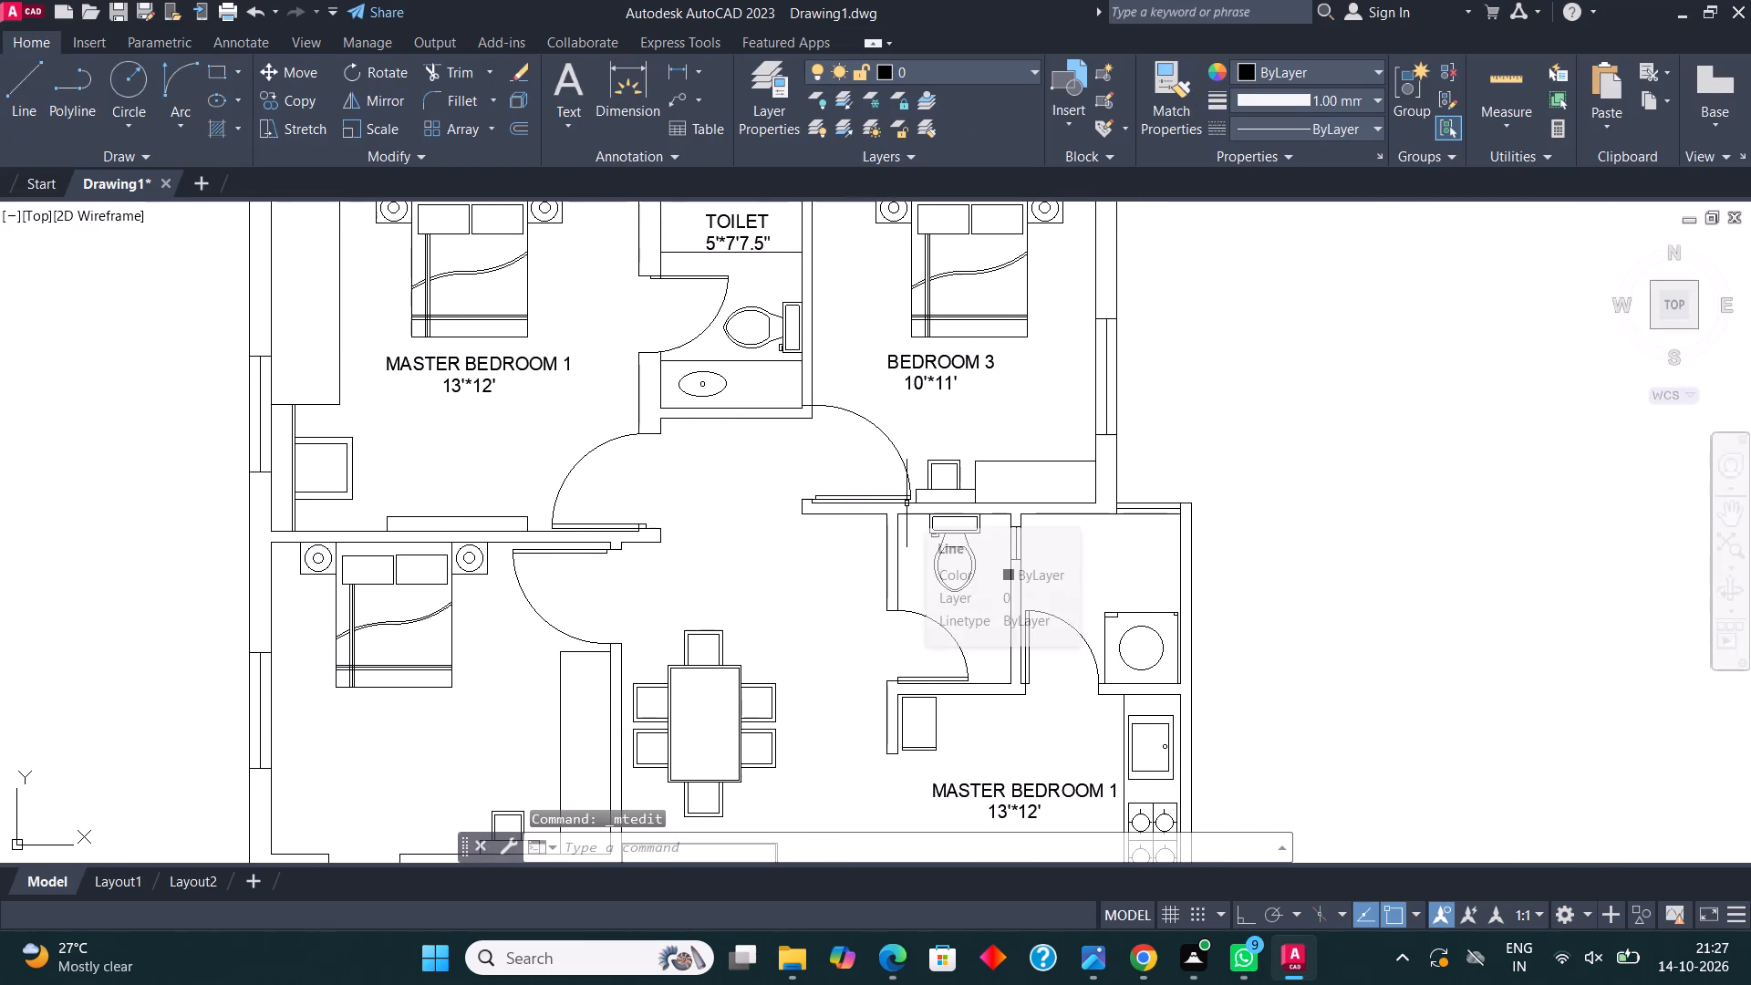
middle_click_drag(562, 454, 591, 504)
left_click(742, 276)
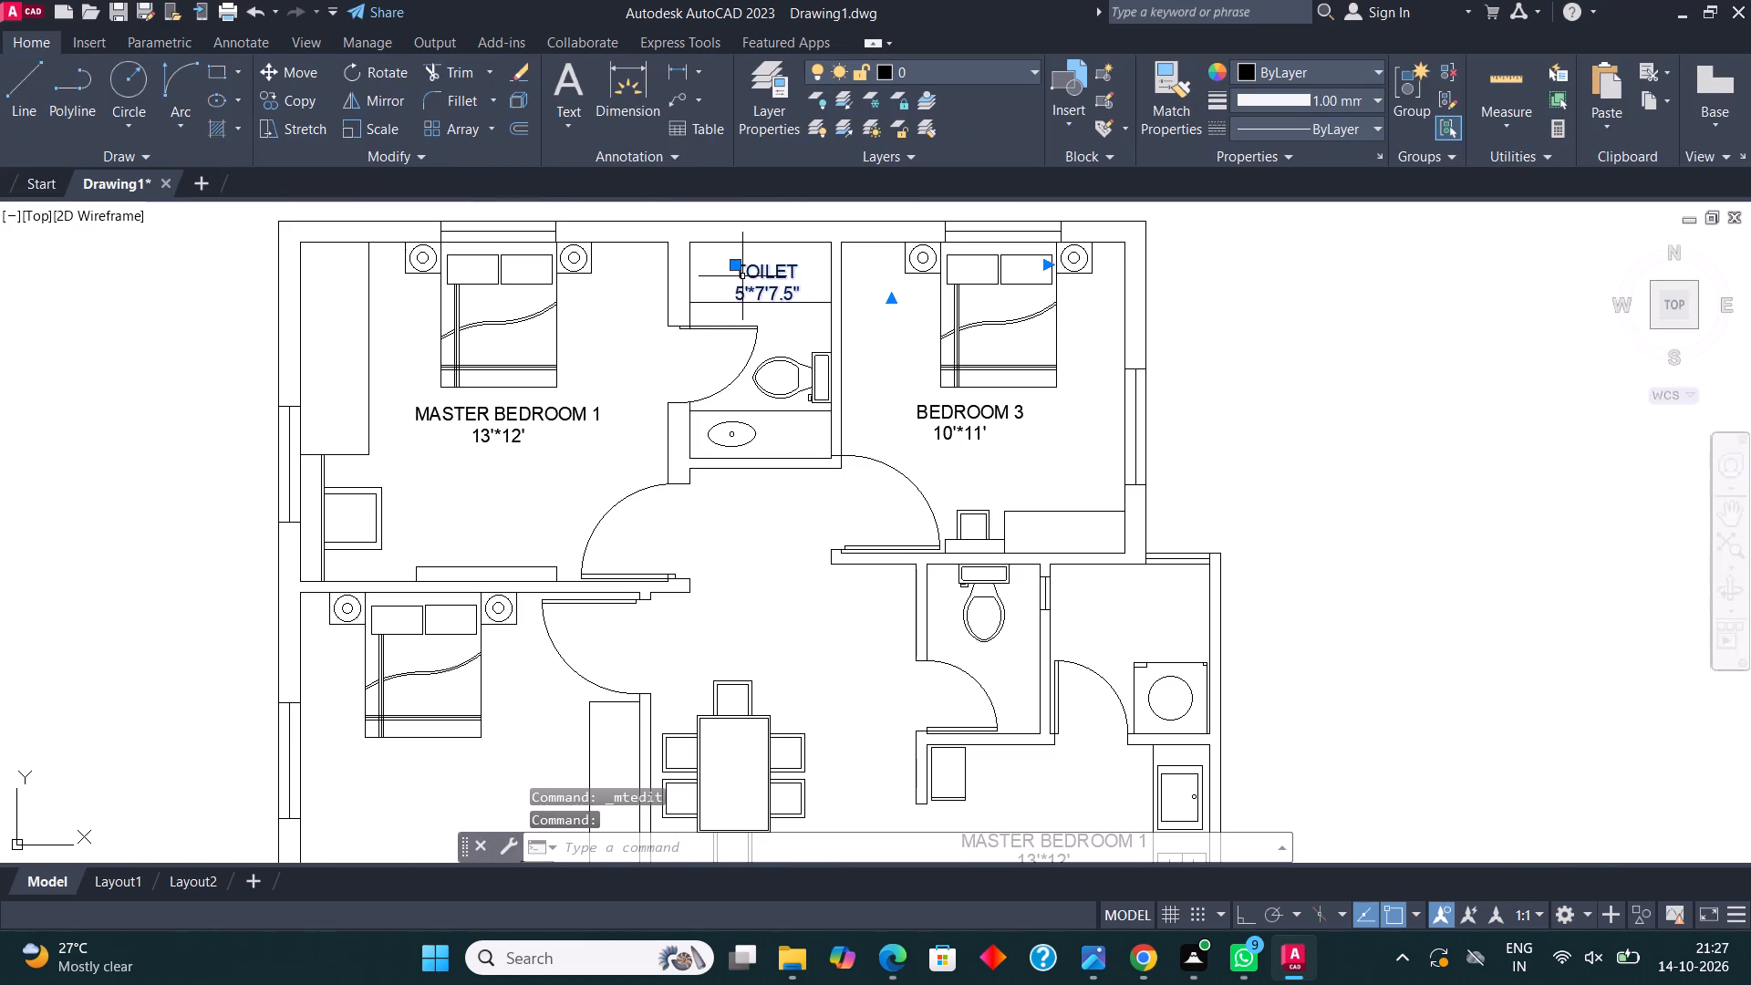
left_click(295, 94)
left_click(758, 285)
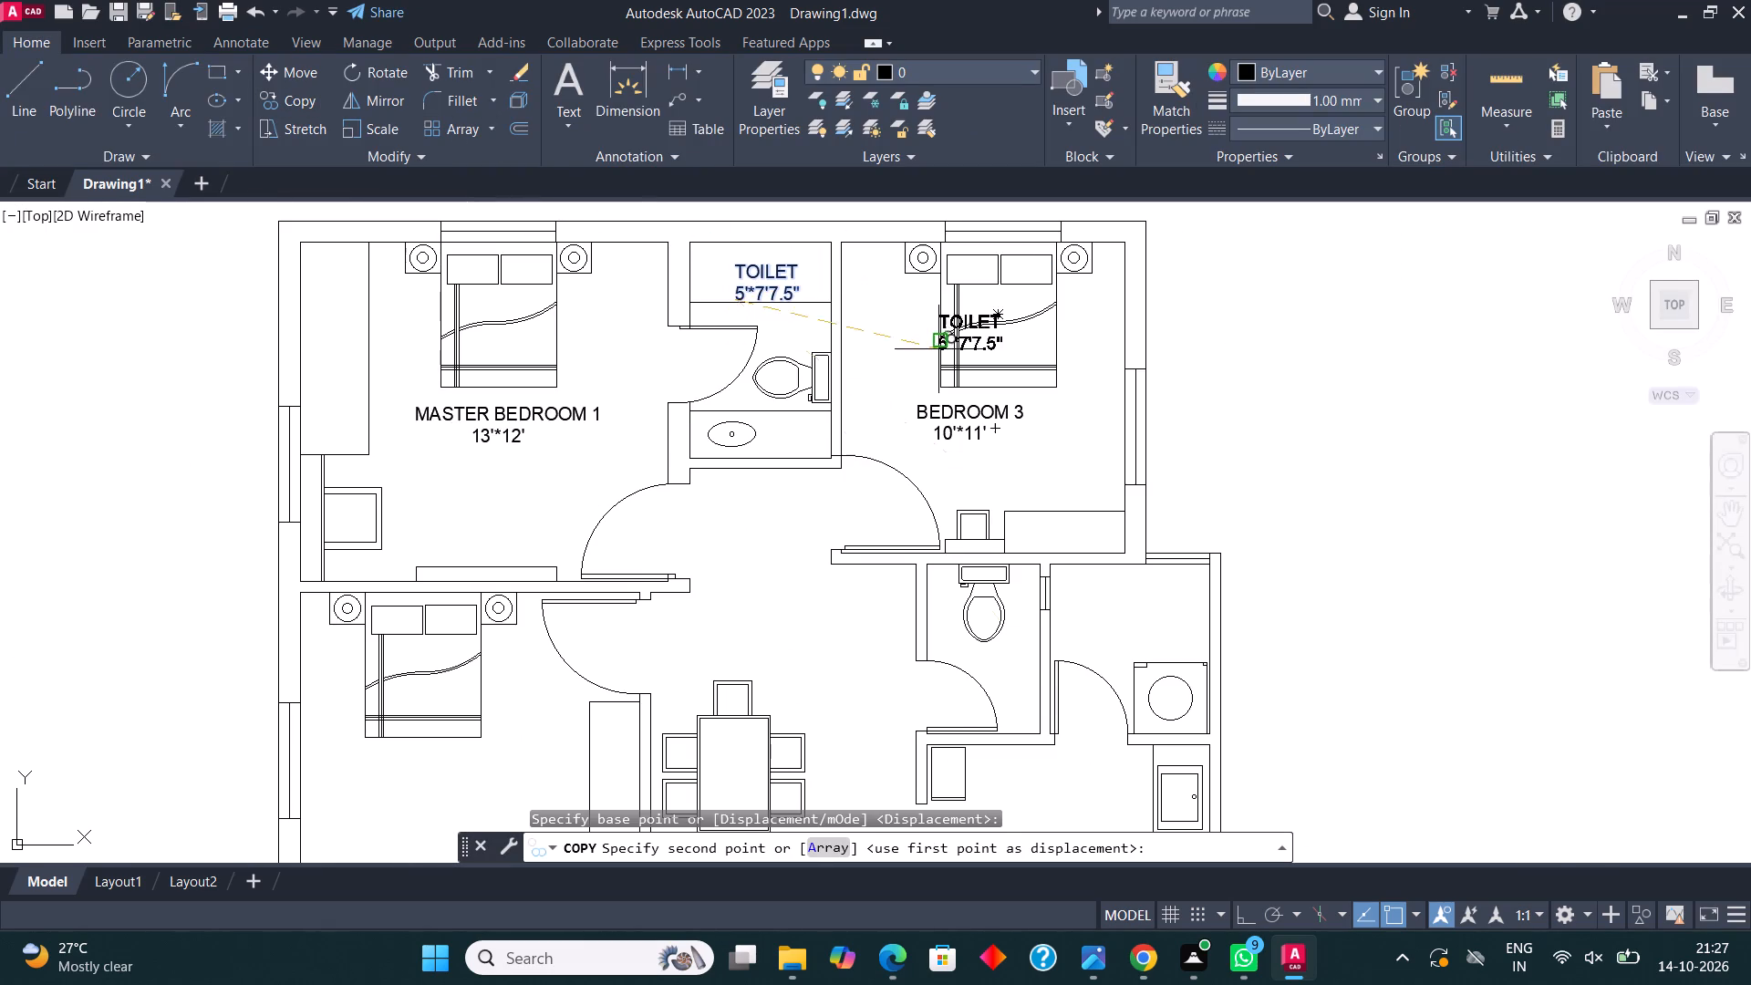
scroll(976, 673, "up", 3)
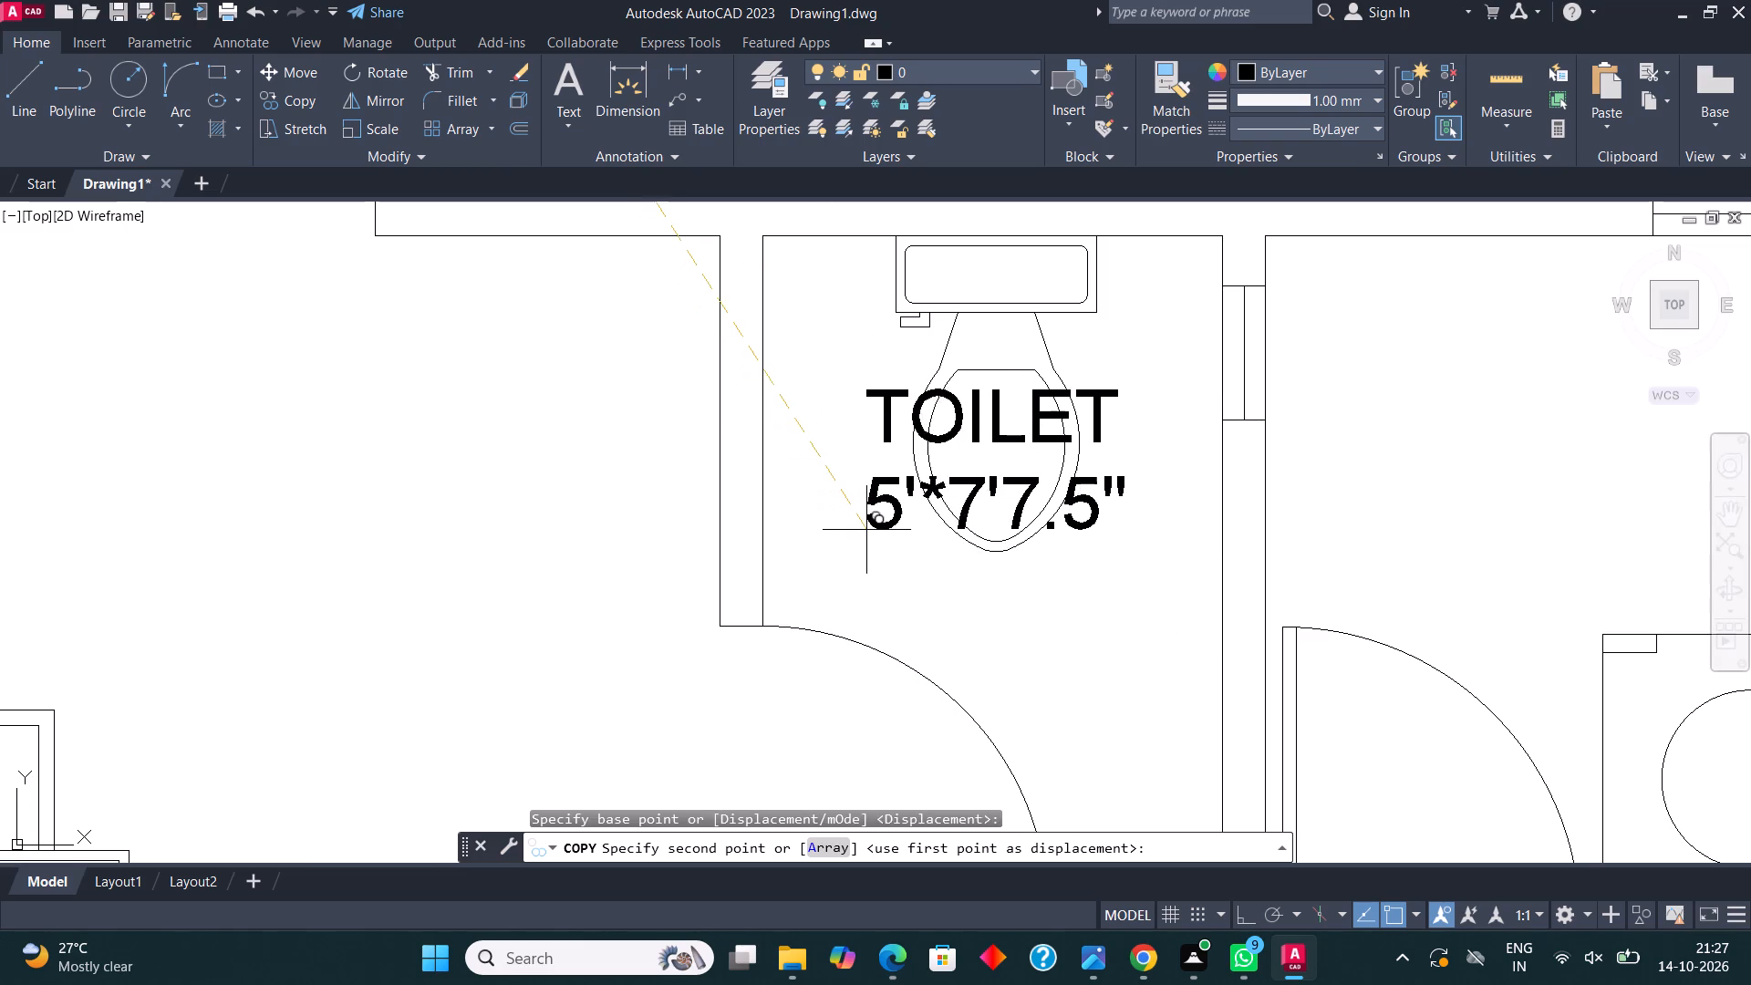
left_click(872, 534)
scroll(701, 589, "down", 2)
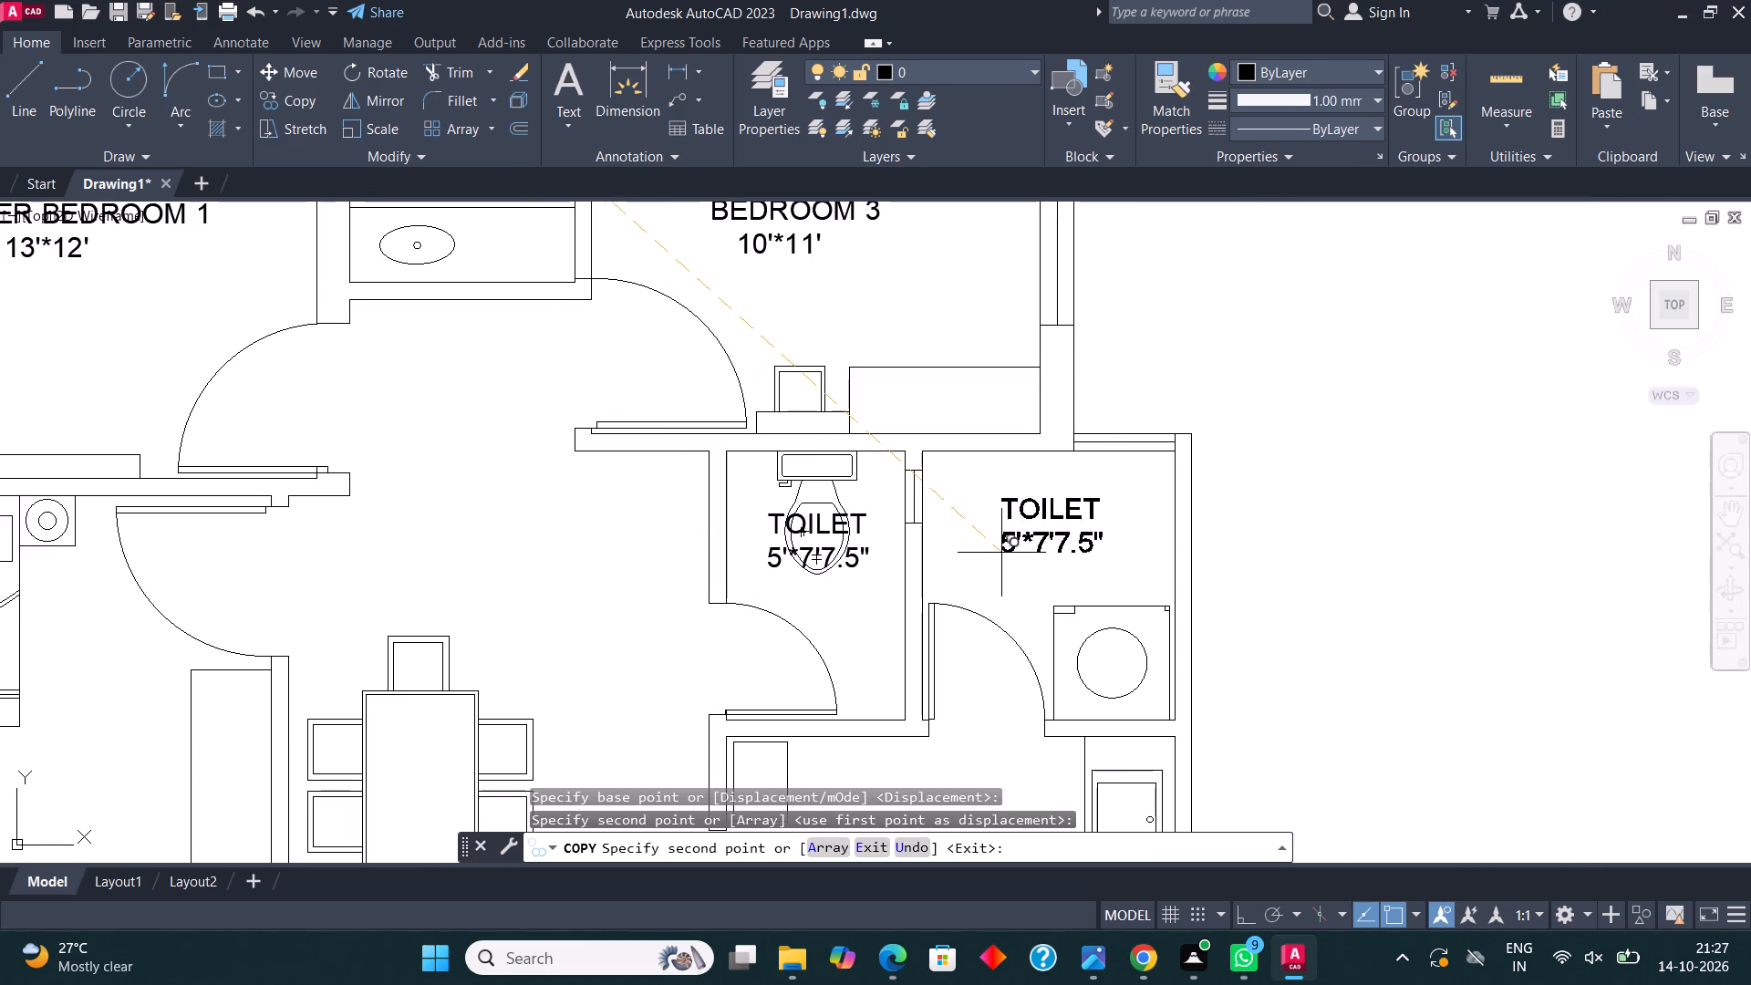
left_click(1001, 551)
Place further copies of the TOILET label above the dining table and below the bed in the lower left bedroom.
scroll(1003, 478, "down", 2)
scroll(1009, 638, "up", 1)
scroll(1023, 607, "down", 1)
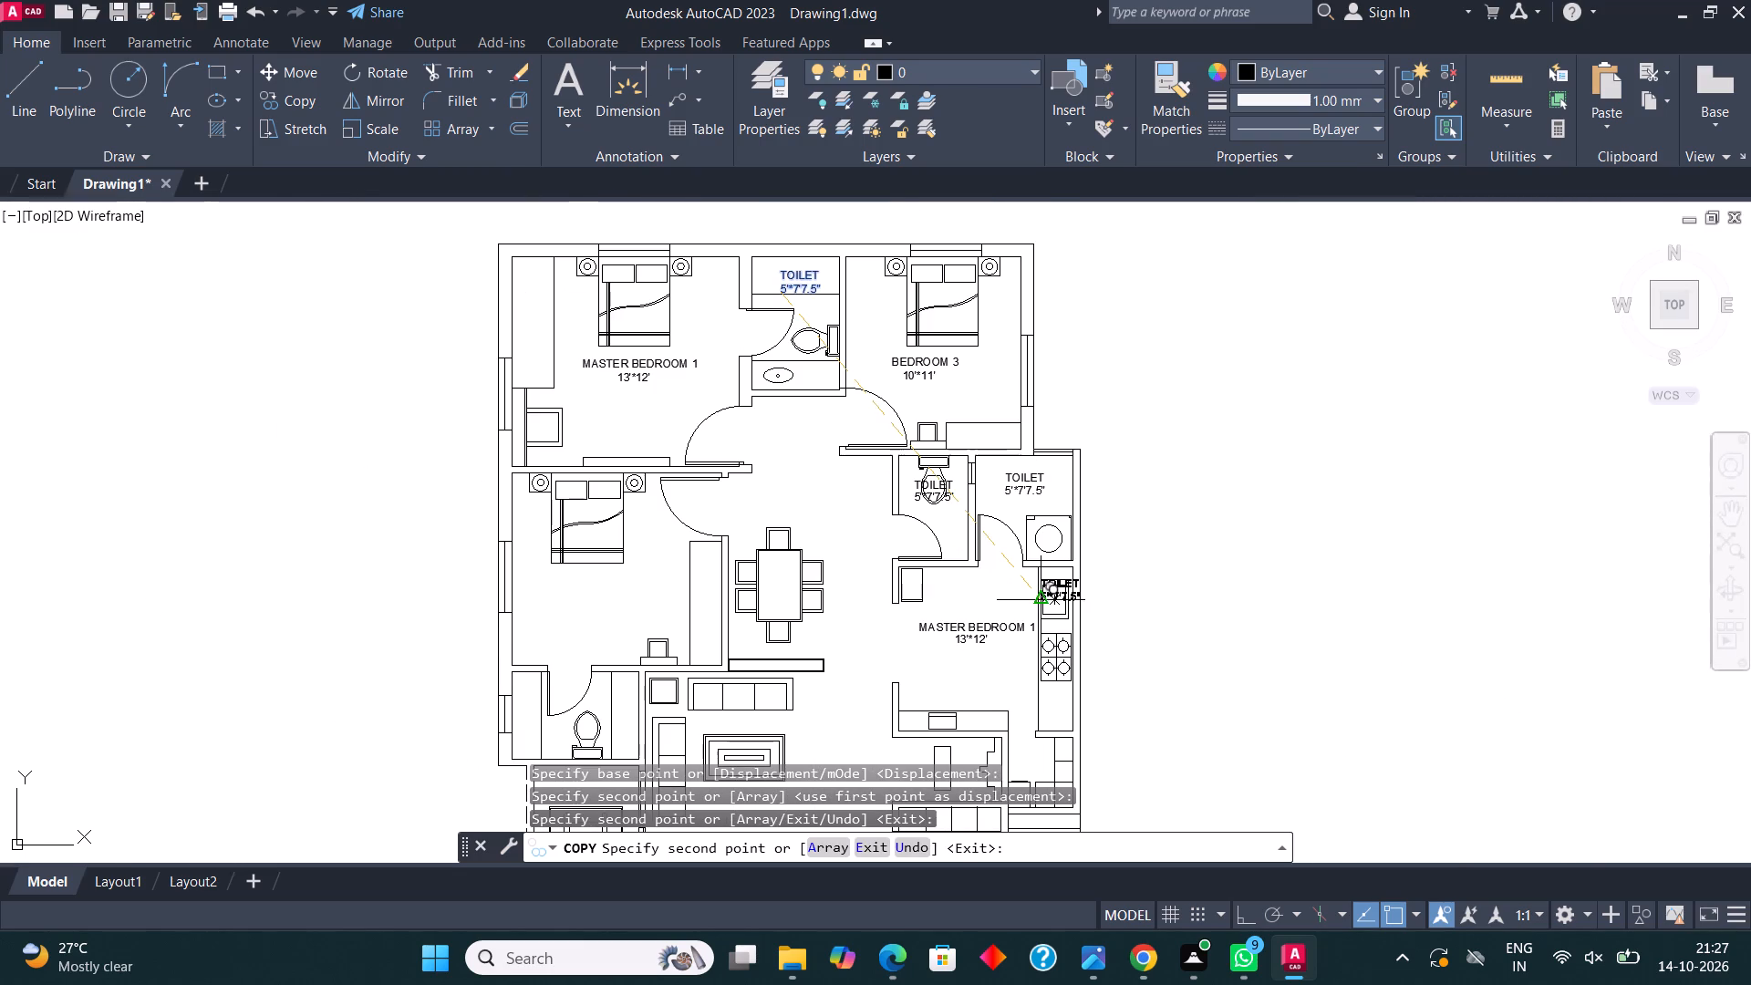
scroll(759, 516, "up", 1)
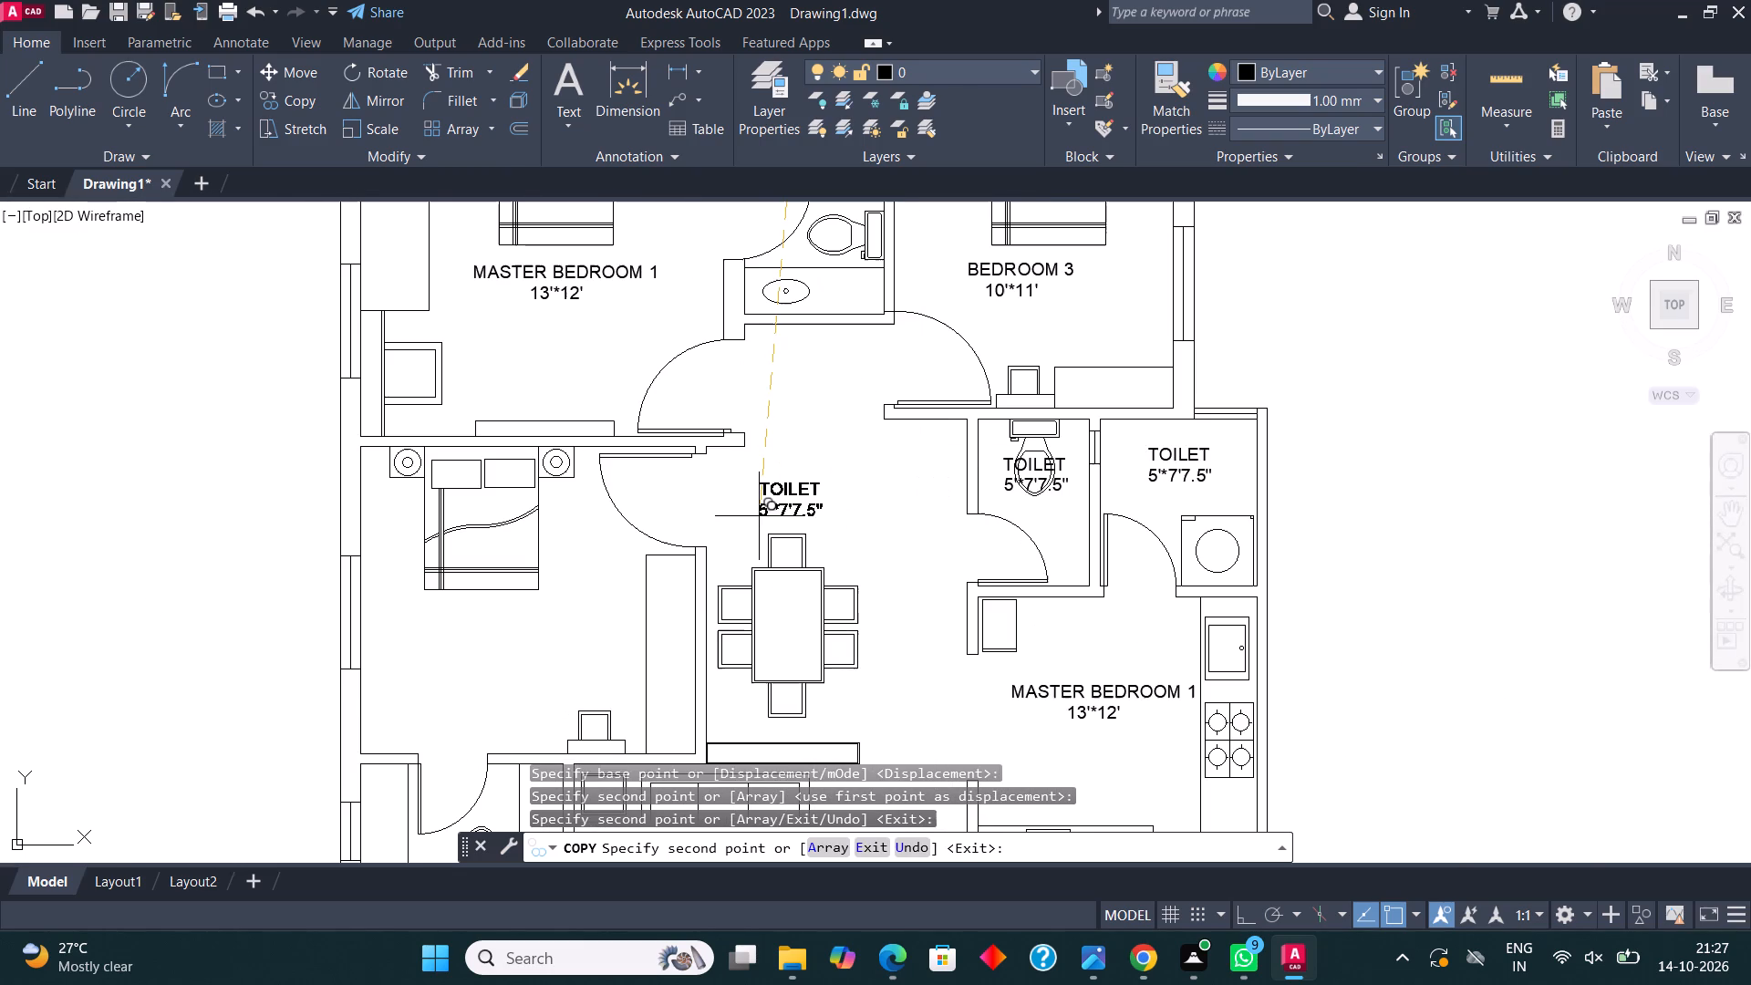
left_click(759, 516)
scroll(777, 532, "down", 1)
middle_click_drag(792, 532, 872, 517)
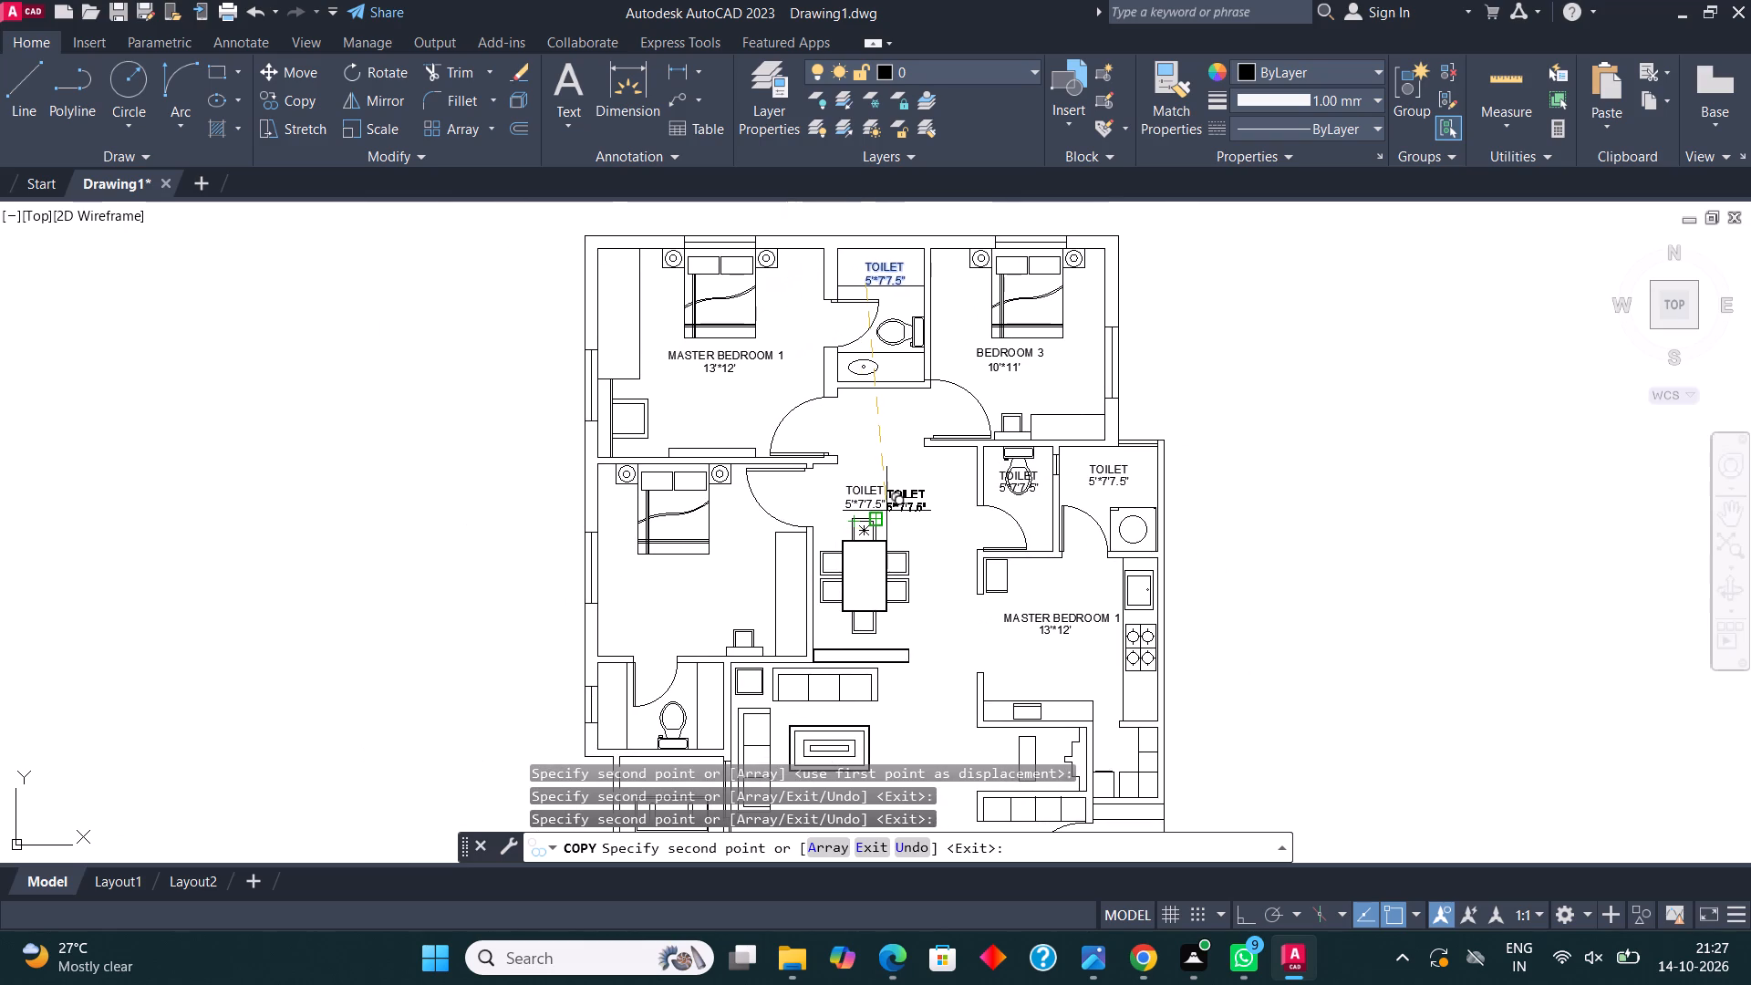
scroll(670, 567, "up", 1)
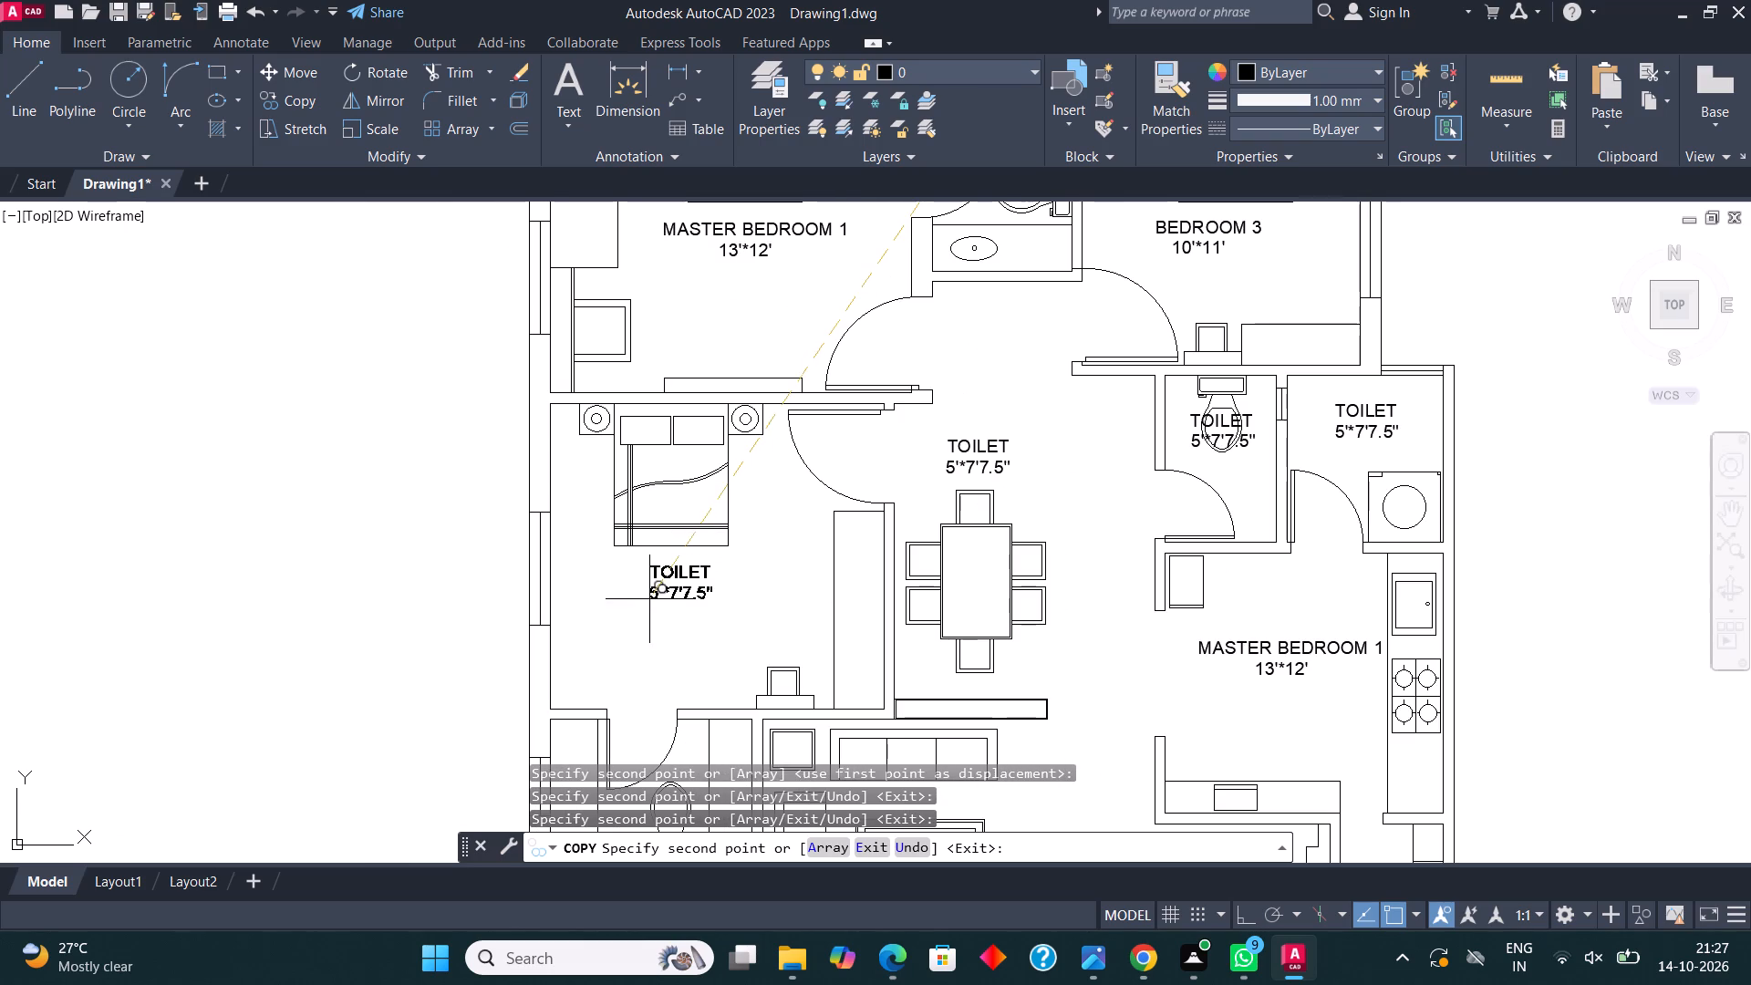
left_click(644, 601)
Place copies of the TOILET label in the lower left toilet and in the dashed-outline area below it.
scroll(840, 465, "down", 2)
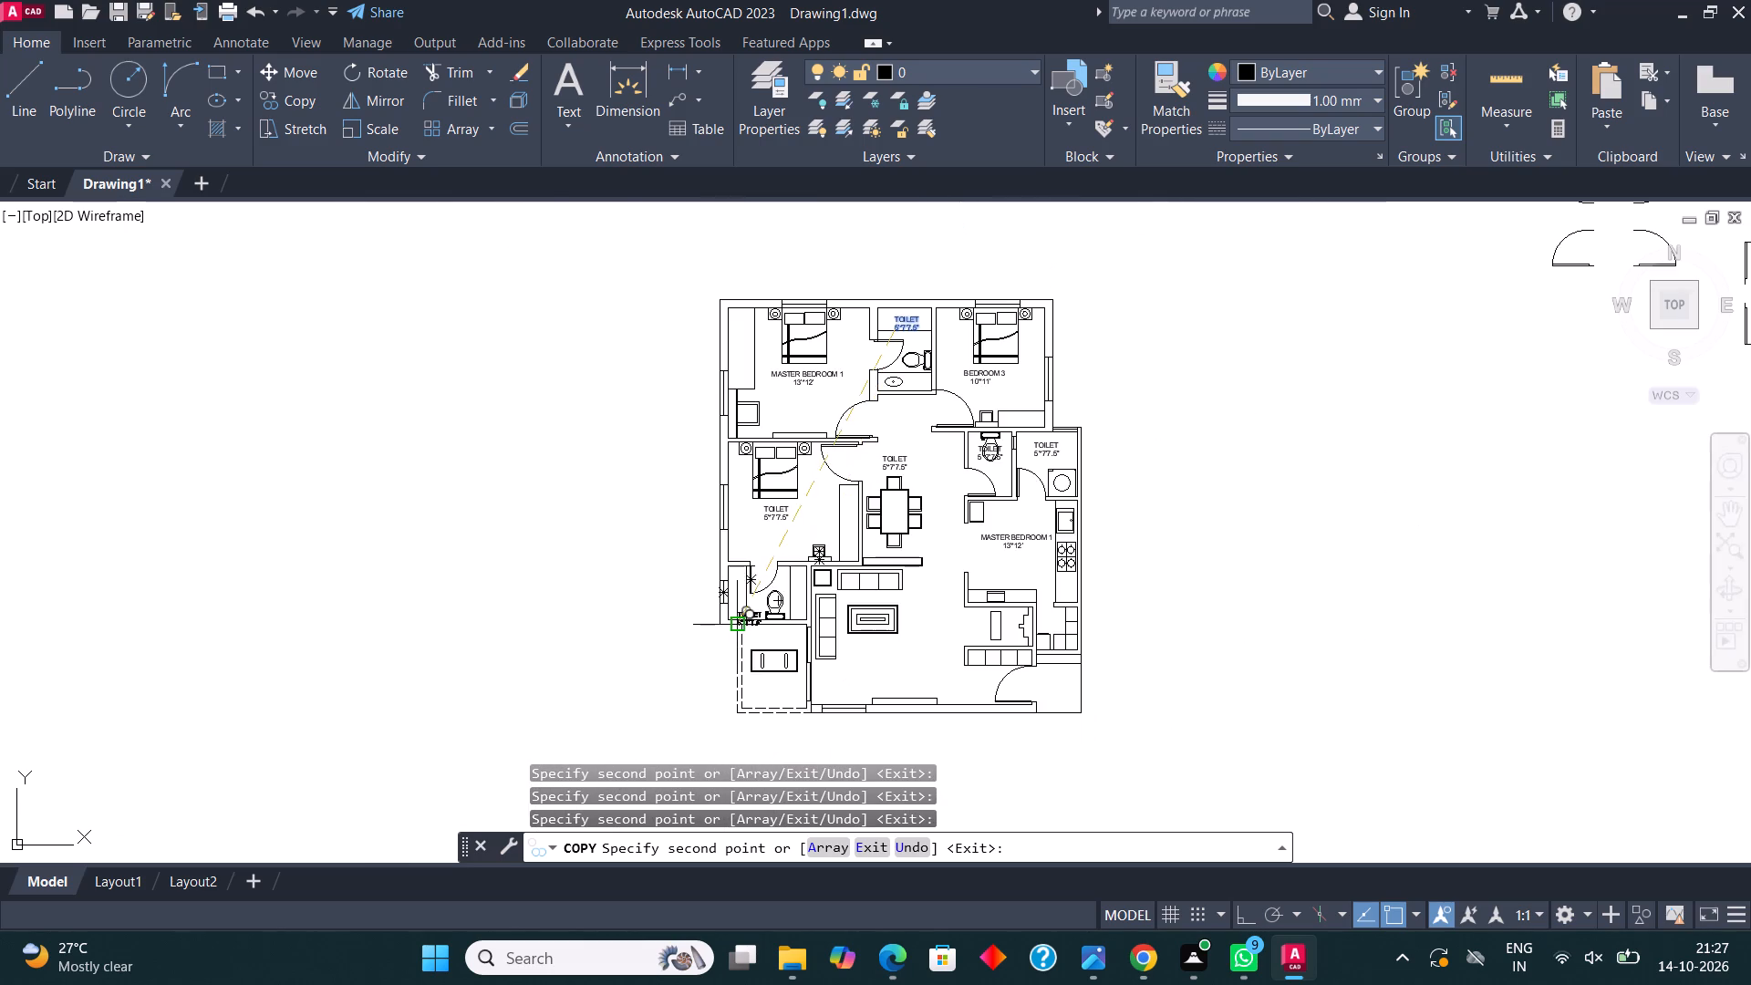
scroll(732, 622, "up", 4)
left_click(711, 602)
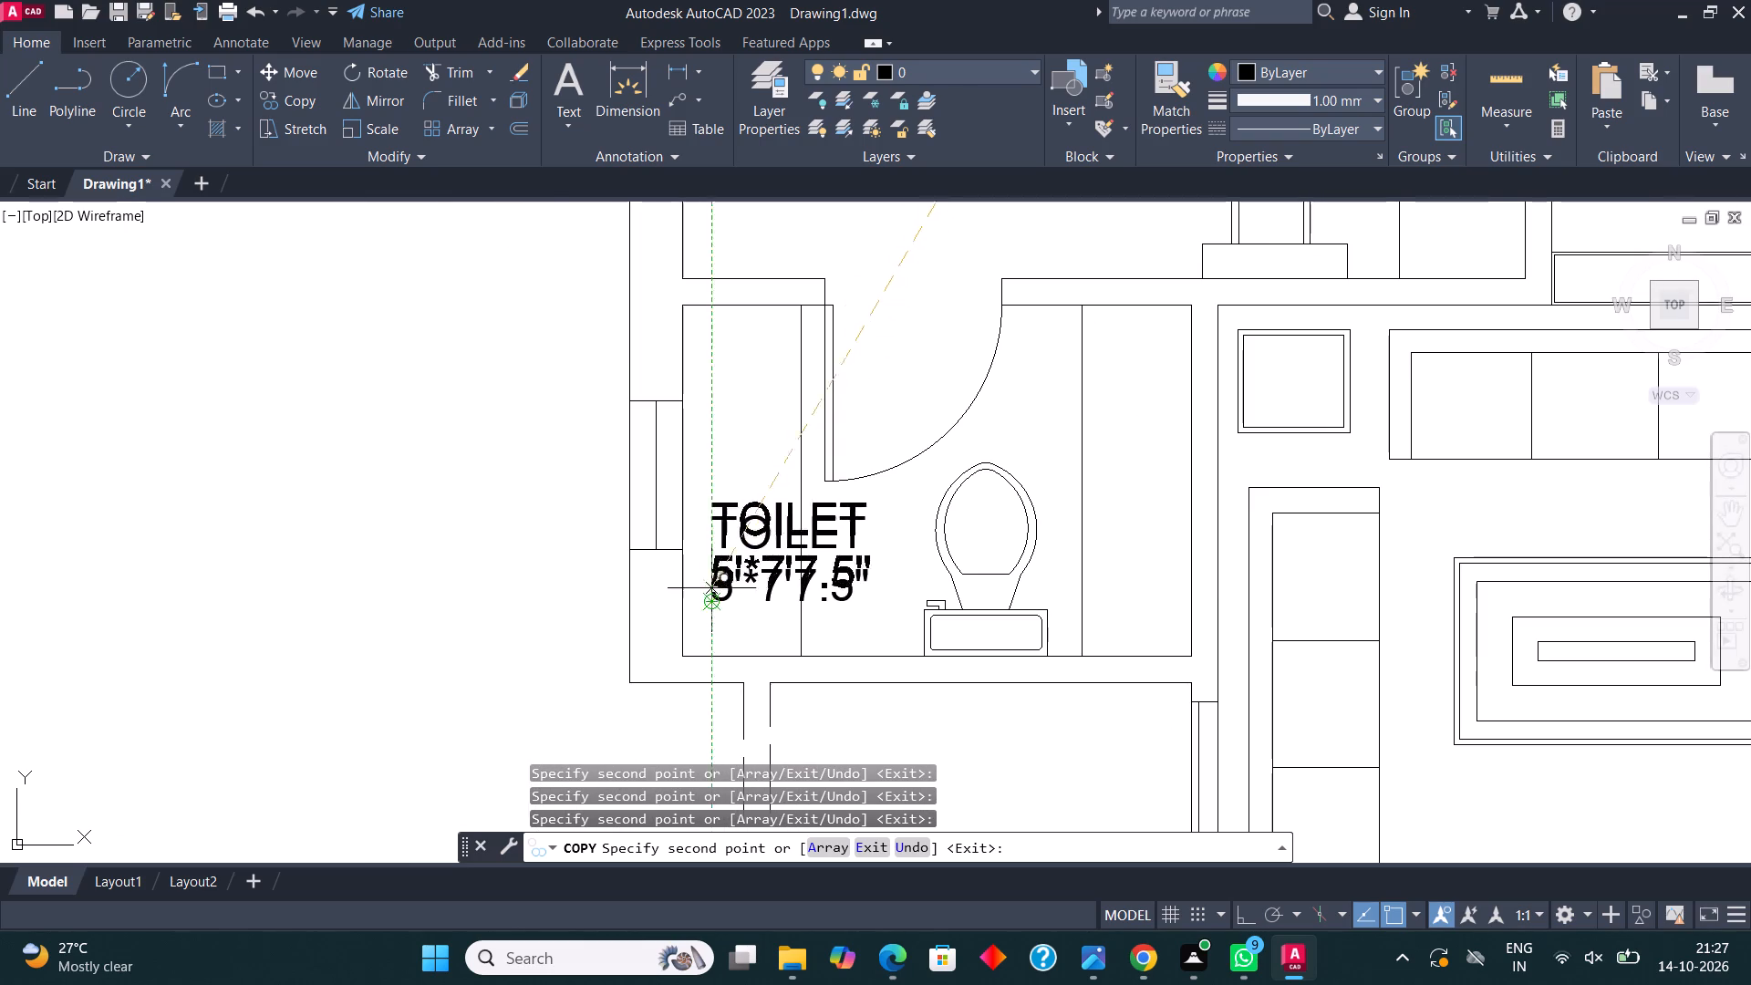
scroll(757, 468, "down", 2)
scroll(824, 614, "up", 1)
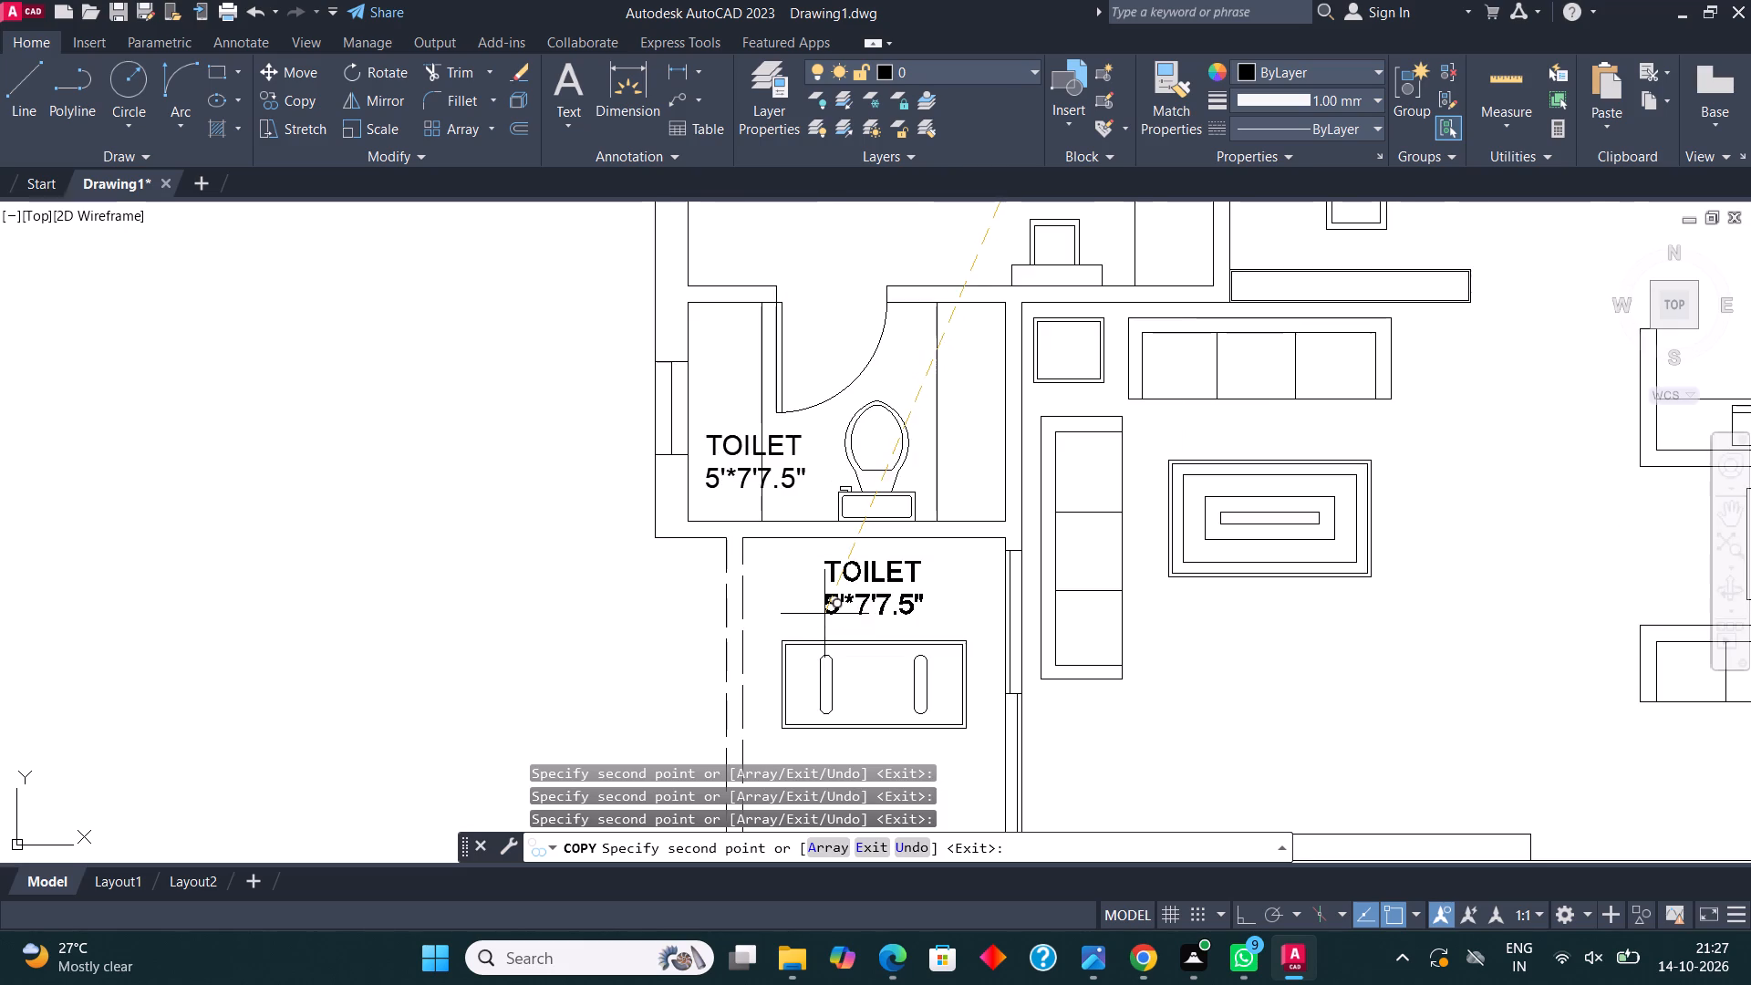
scroll(830, 588, "down", 2)
scroll(819, 681, "up", 3)
left_click(826, 645)
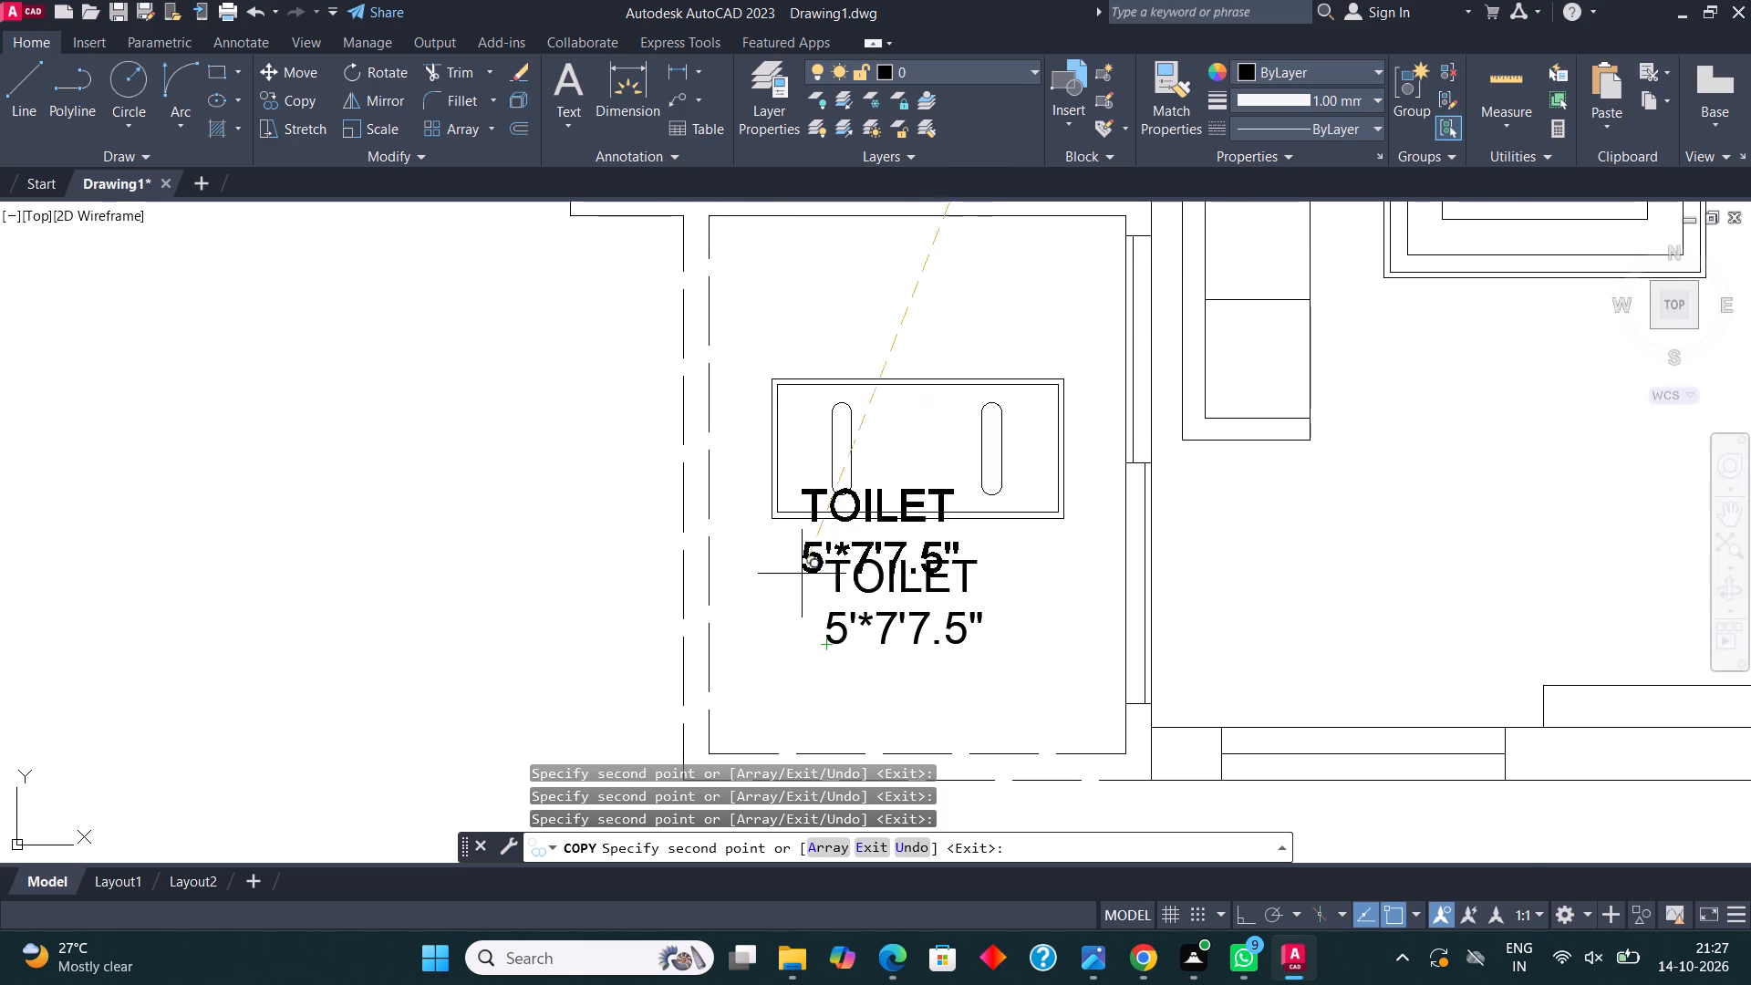
Place copies of the TOILET label in the living room below the centre table and just inside the entrance door.
scroll(799, 558, "down", 3)
scroll(962, 551, "up", 3)
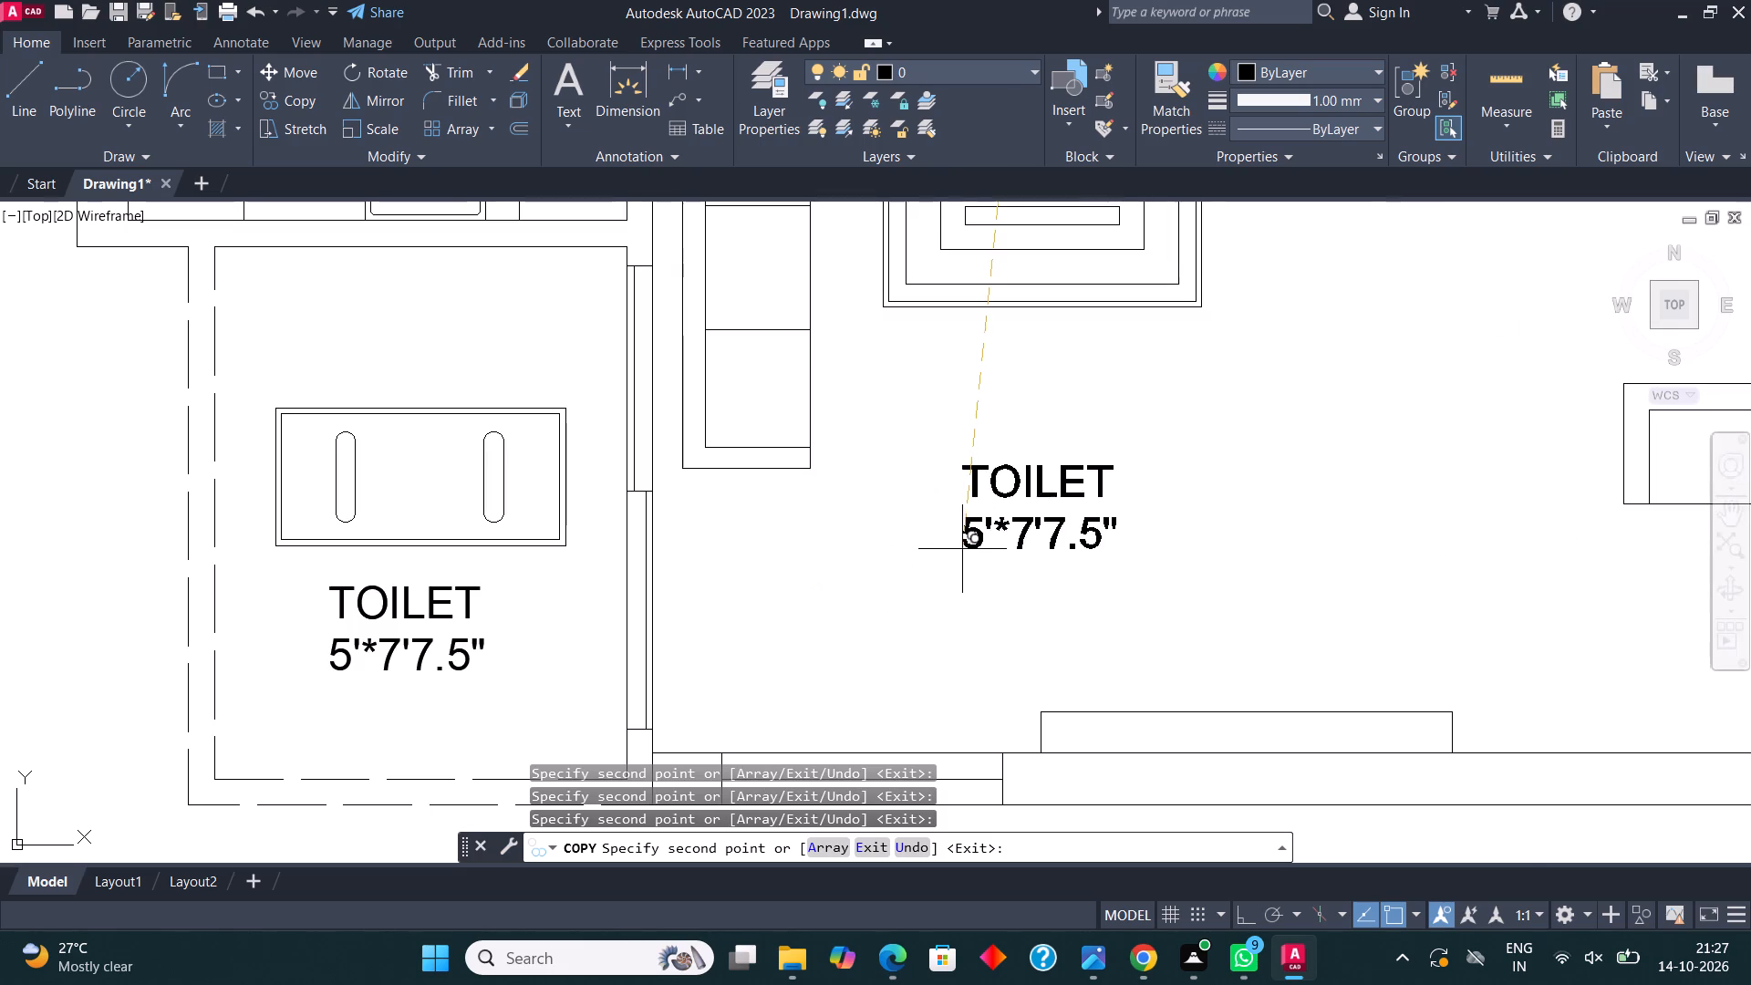
left_click(938, 483)
scroll(786, 529, "down", 2)
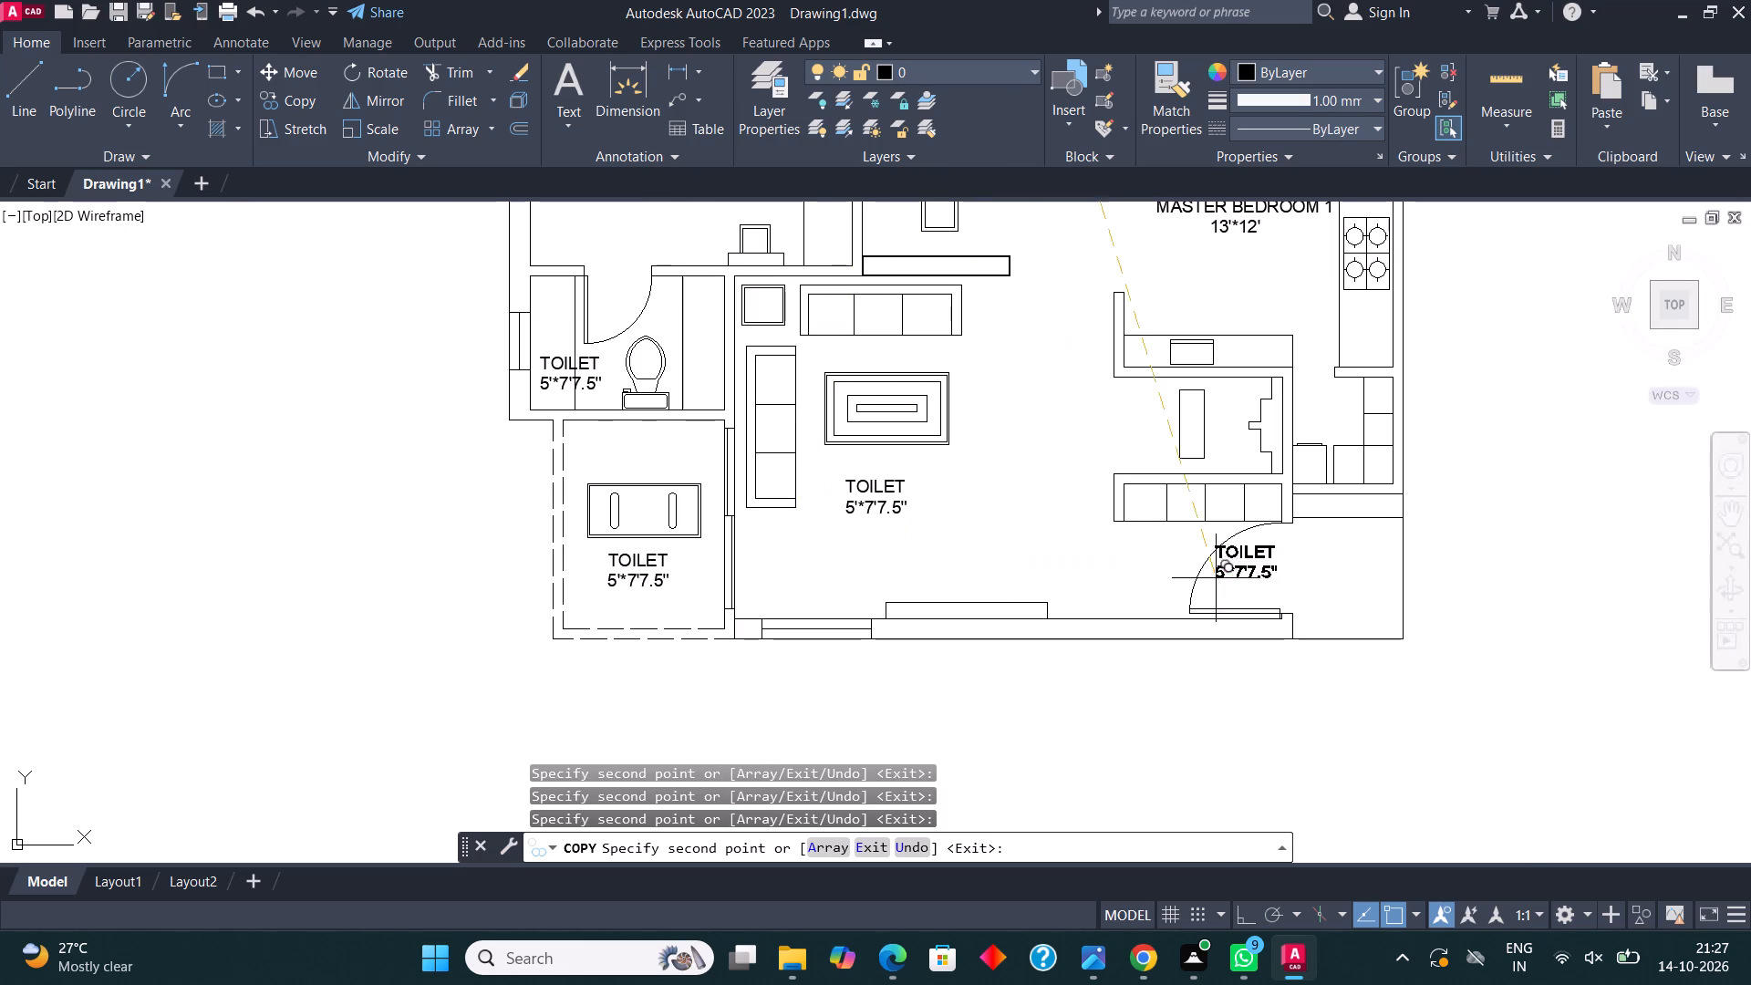
scroll(1145, 569, "up", 2)
left_click(1089, 575)
Place copies of the TOILET label in the small room below the kitchen and in the space outside the entrance door.
scroll(1099, 706, "down", 2)
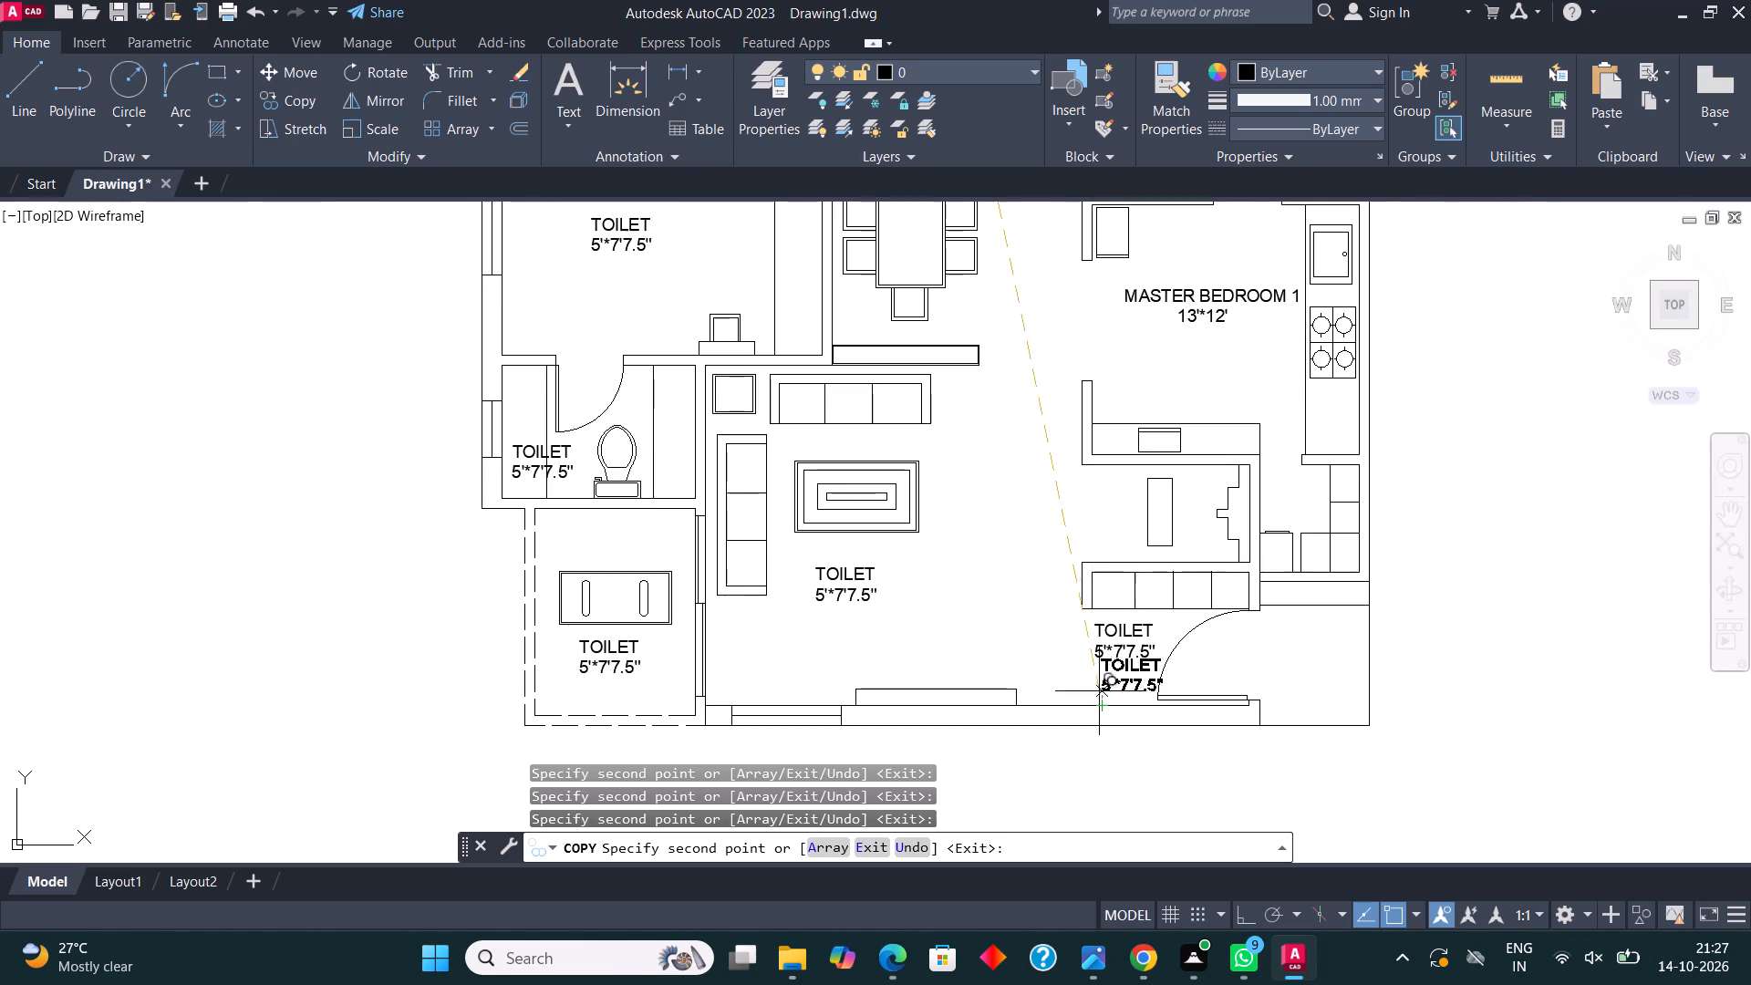
scroll(1103, 545, "up", 1)
left_click(1136, 528)
scroll(1007, 549, "down", 2)
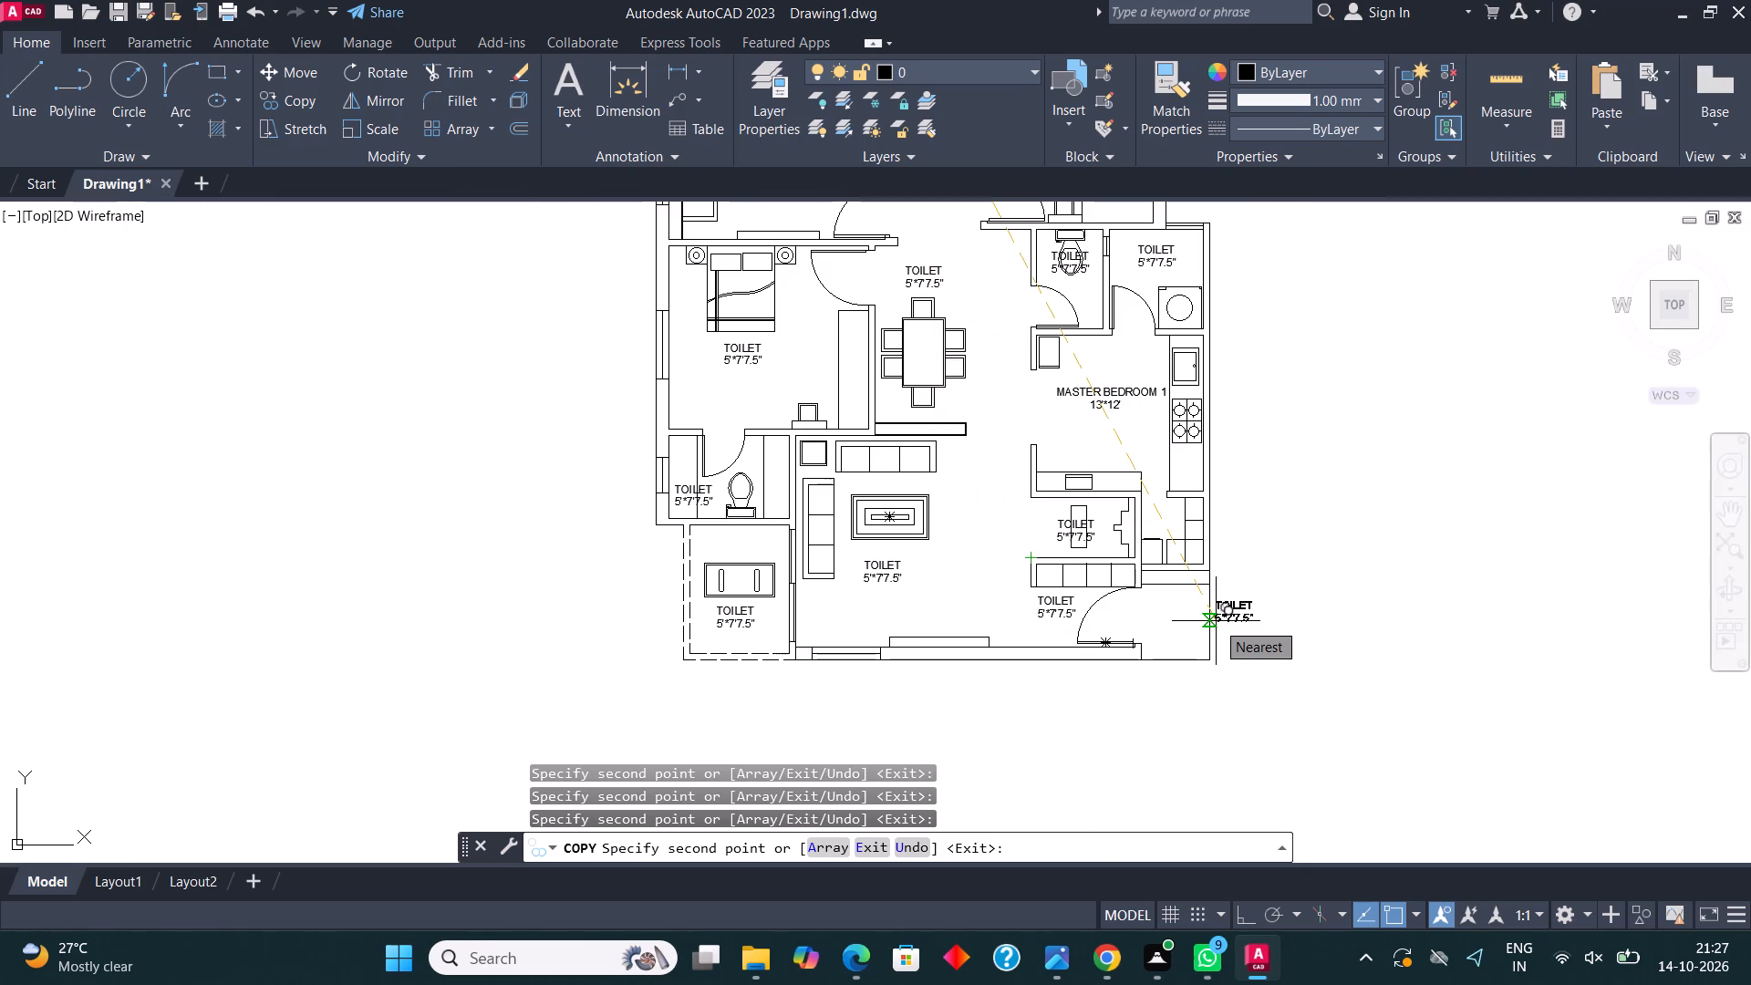
scroll(1214, 621, "up", 2)
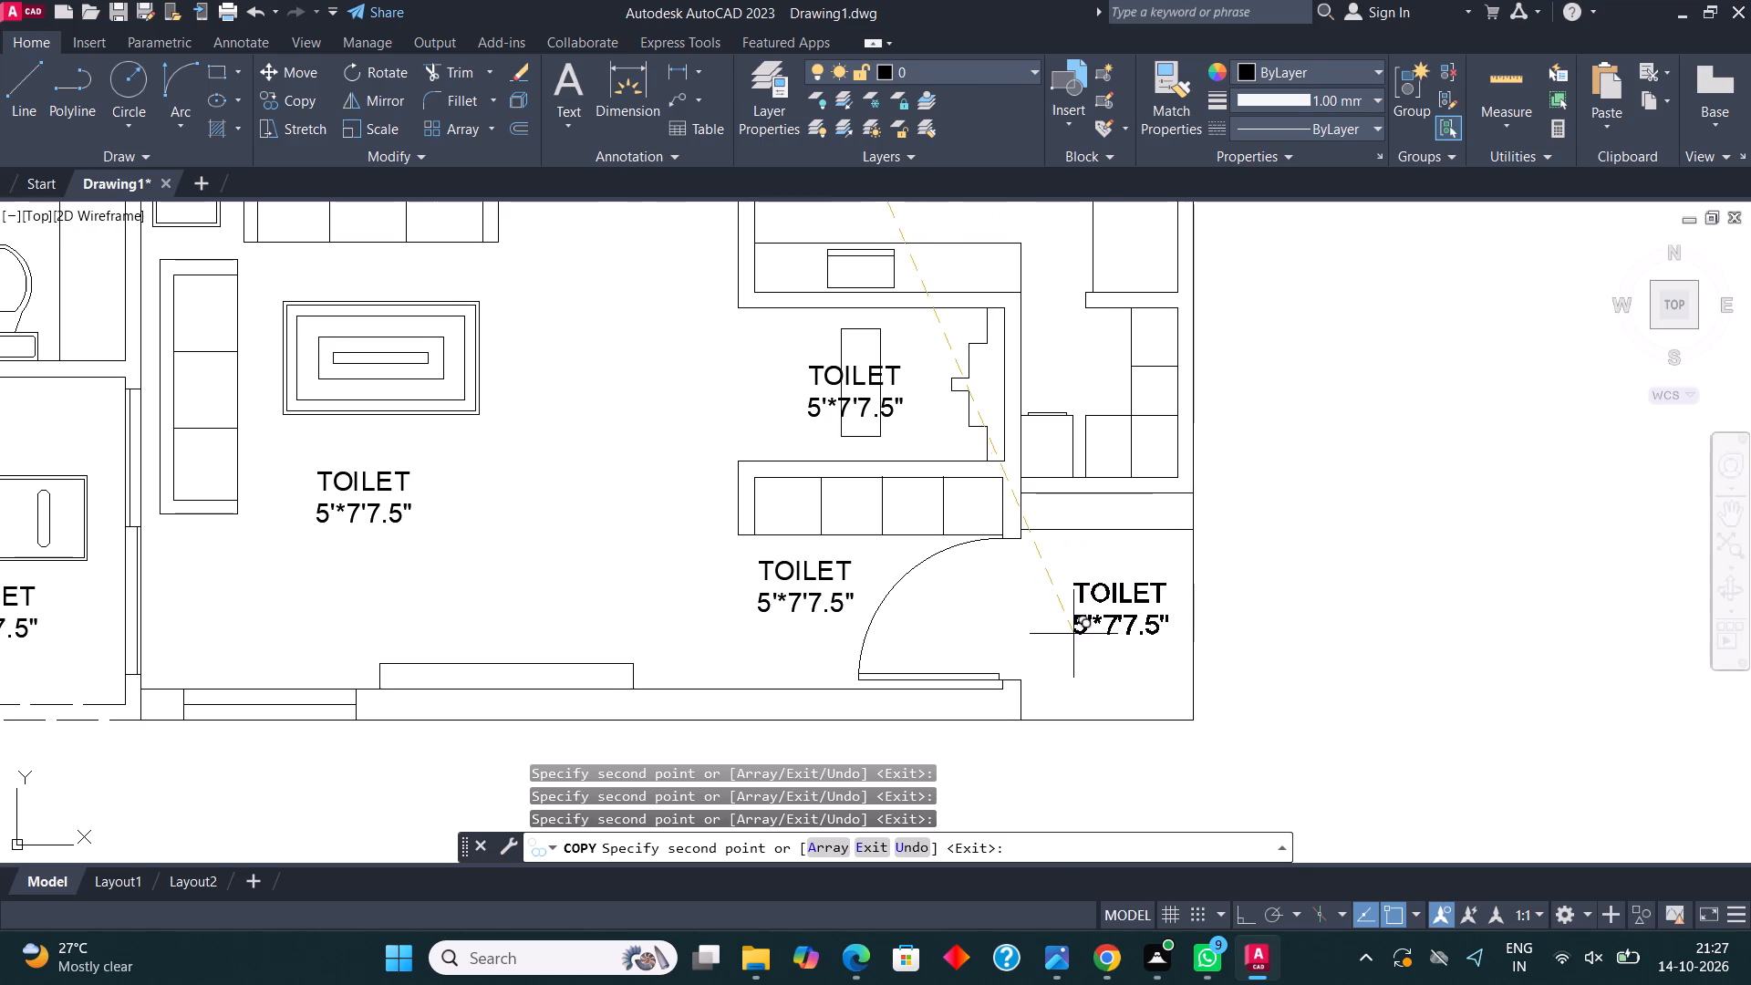
left_click(1059, 643)
Place a last copy of the TOILET label in the narrow space beside the small room below the kitchen and end copying.
scroll(1092, 690, "down", 2)
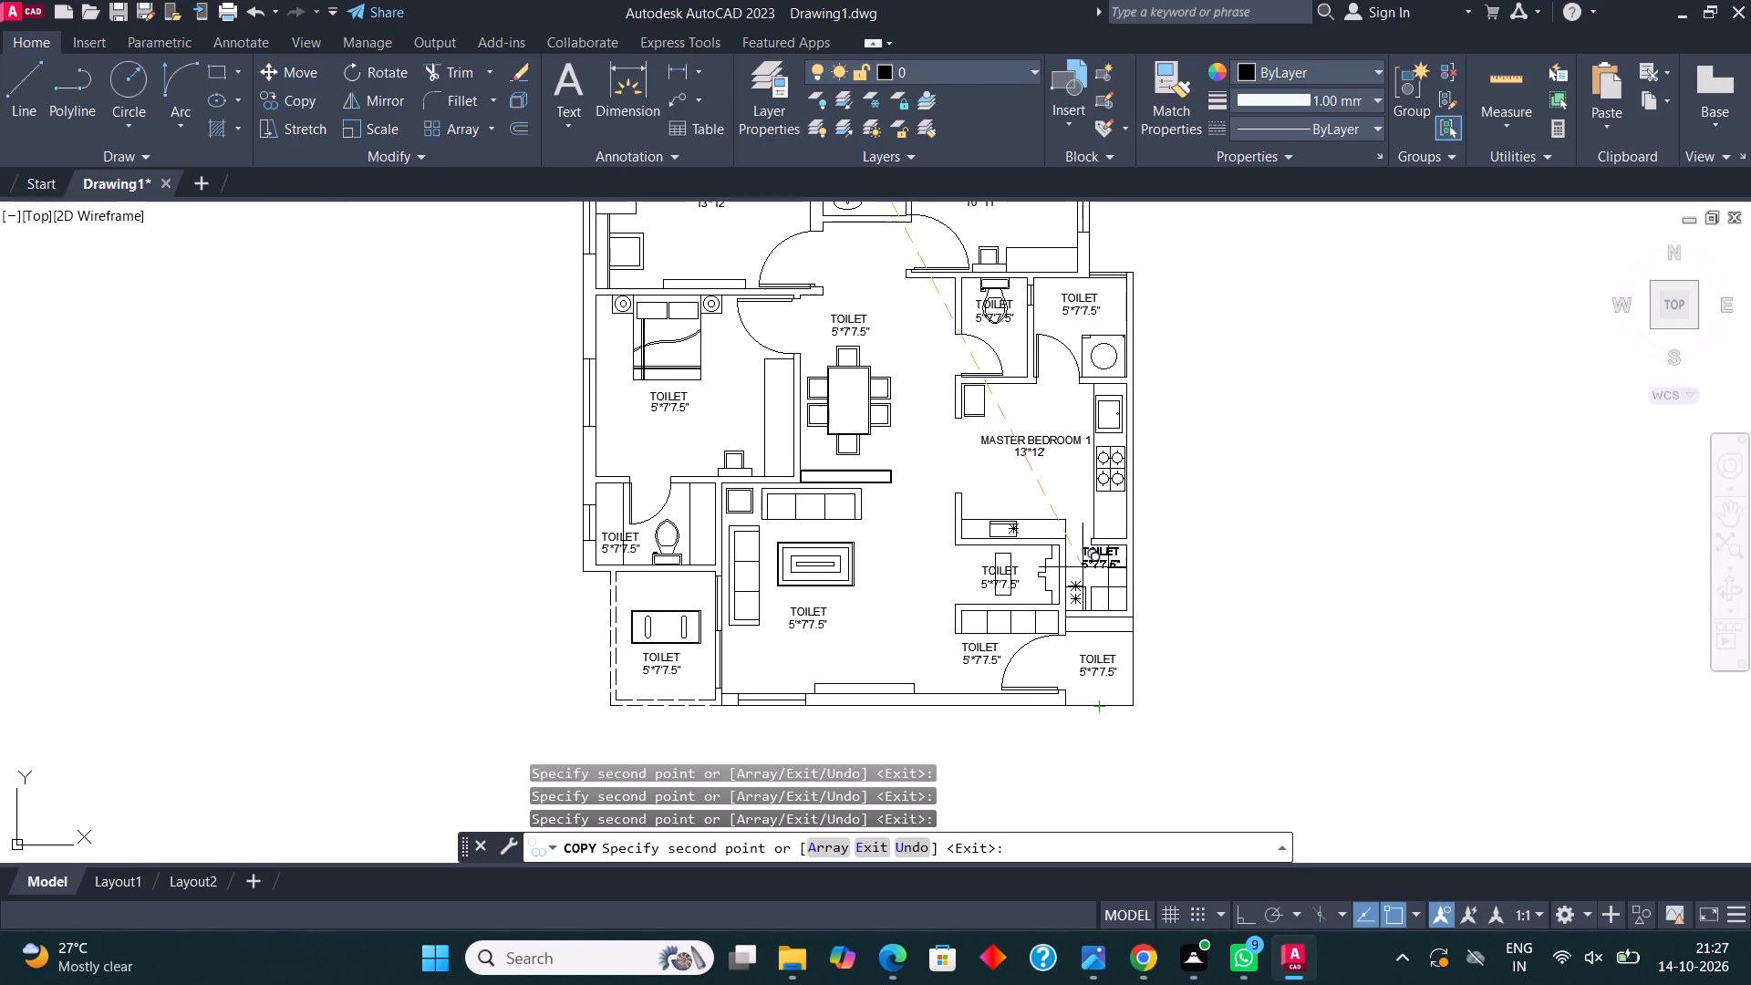
scroll(1088, 568, "up", 5)
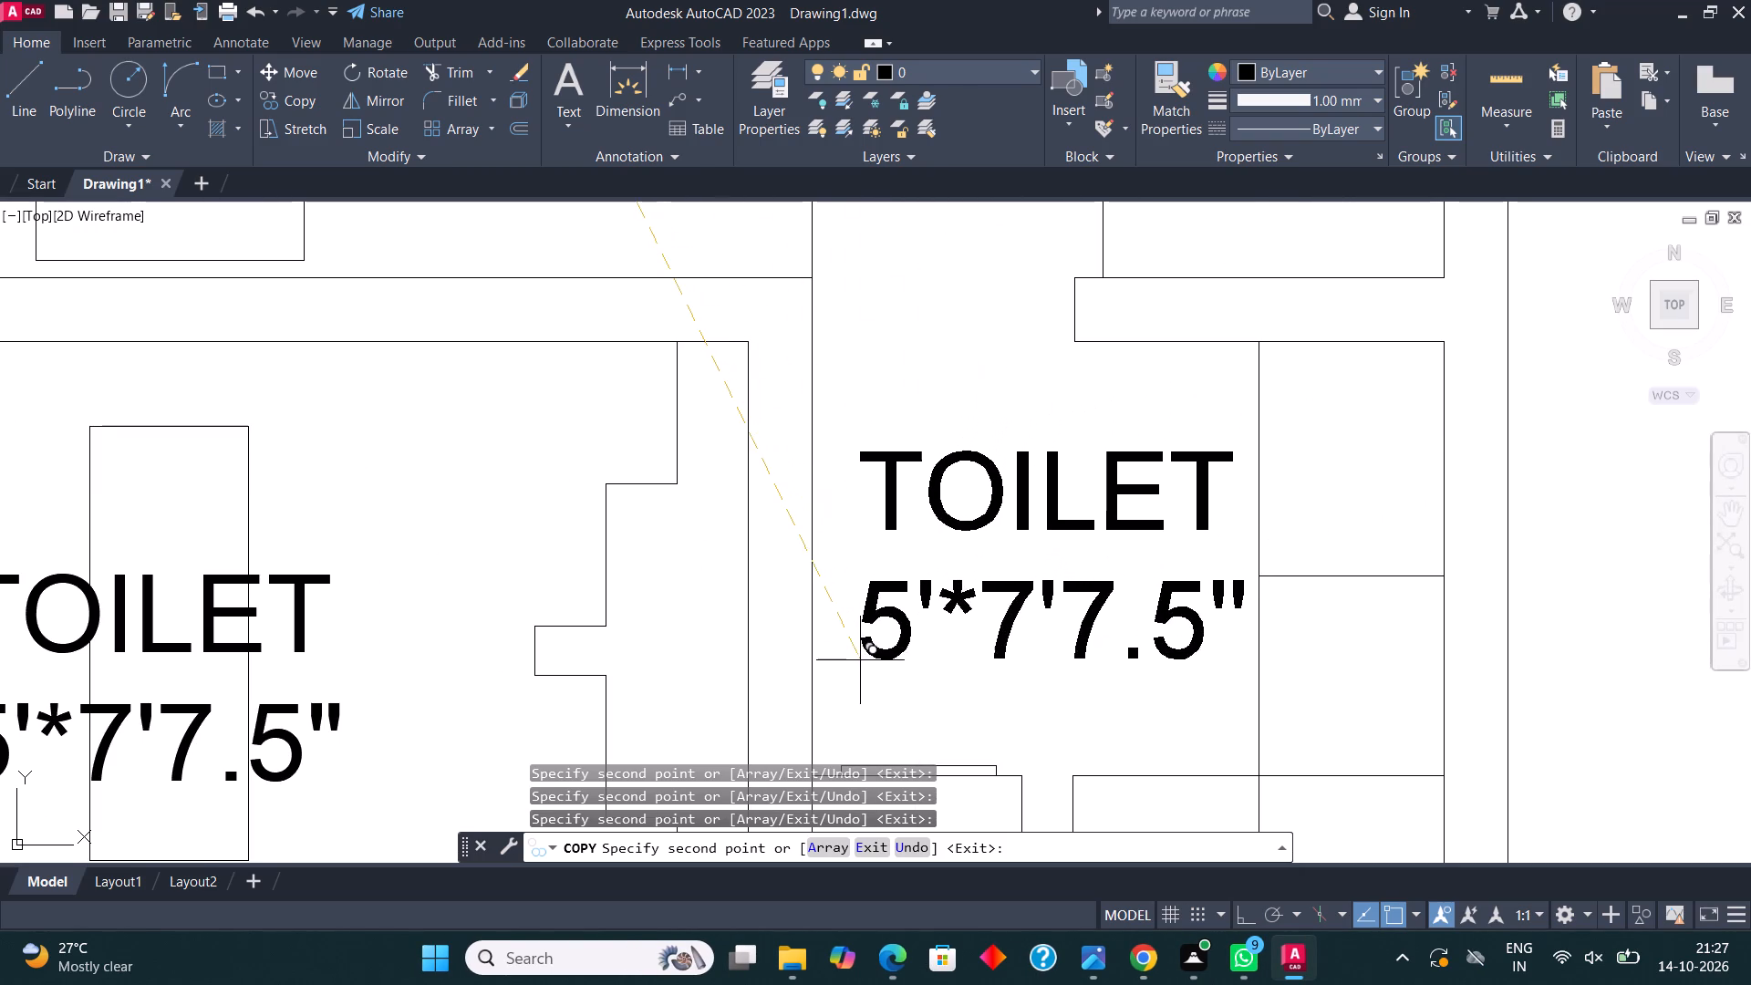
left_click(860, 660)
scroll(883, 625, "down", 4)
middle_click_drag(948, 443, 1186, 526)
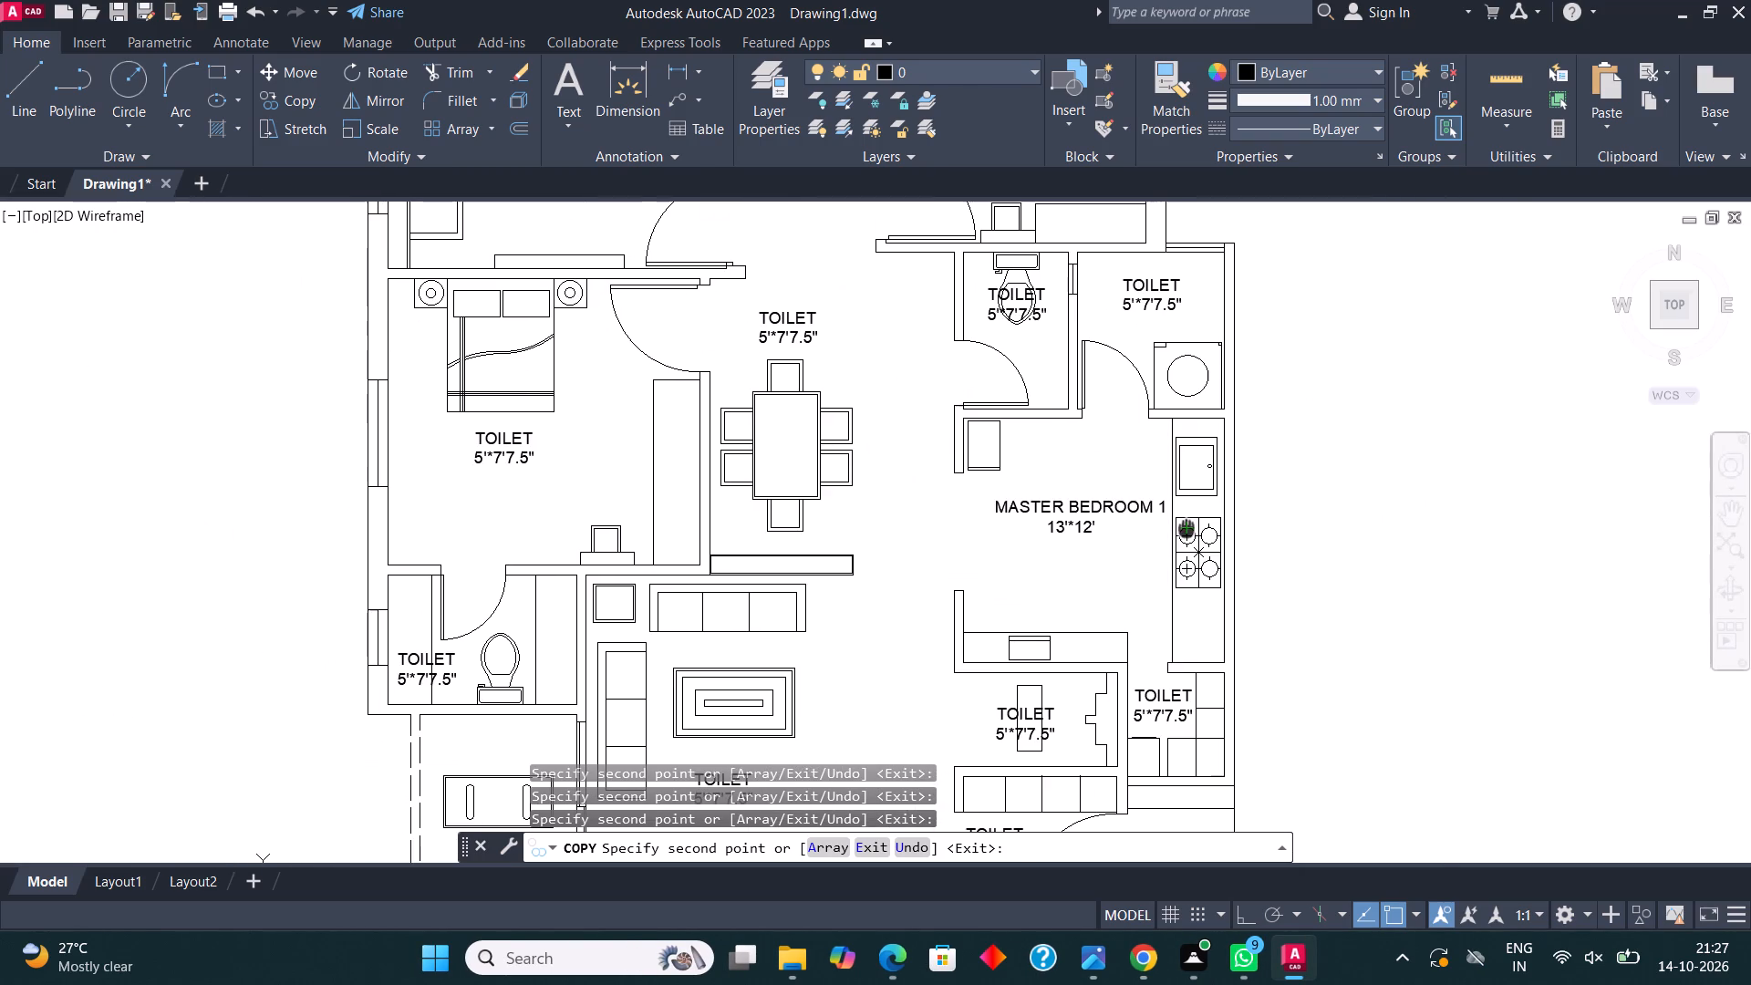
scroll(1130, 679, "down", 1)
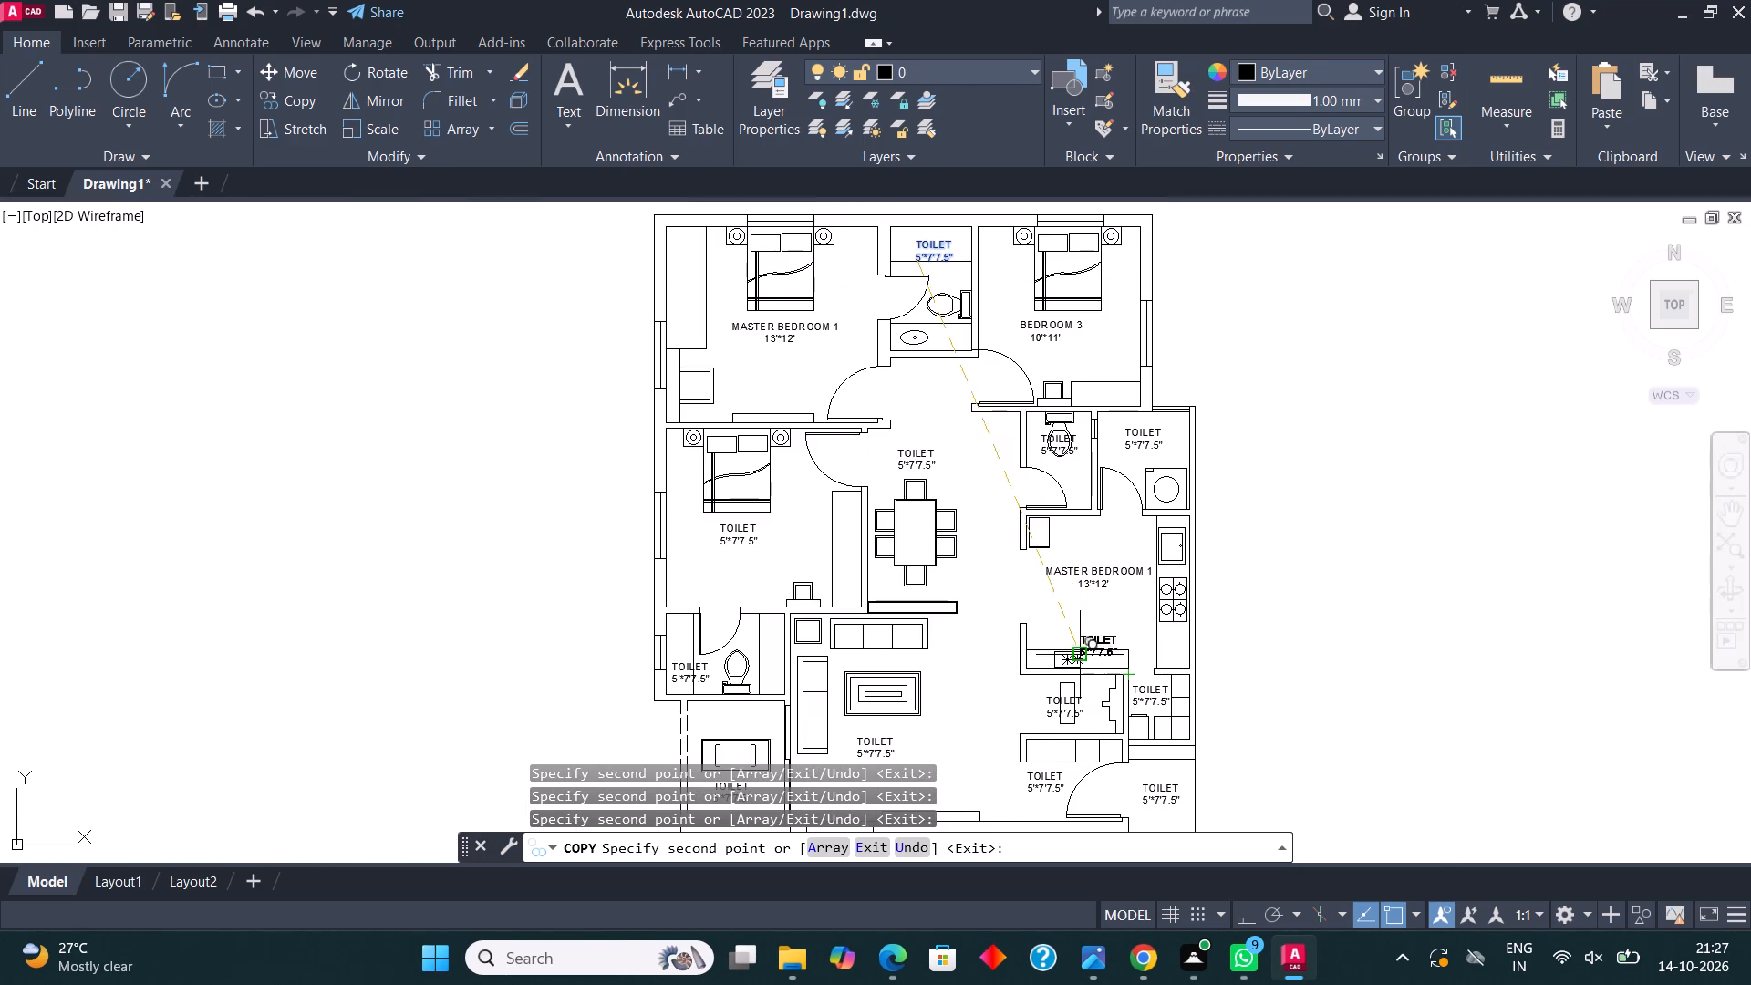
middle_click_drag(1037, 503, 1077, 597)
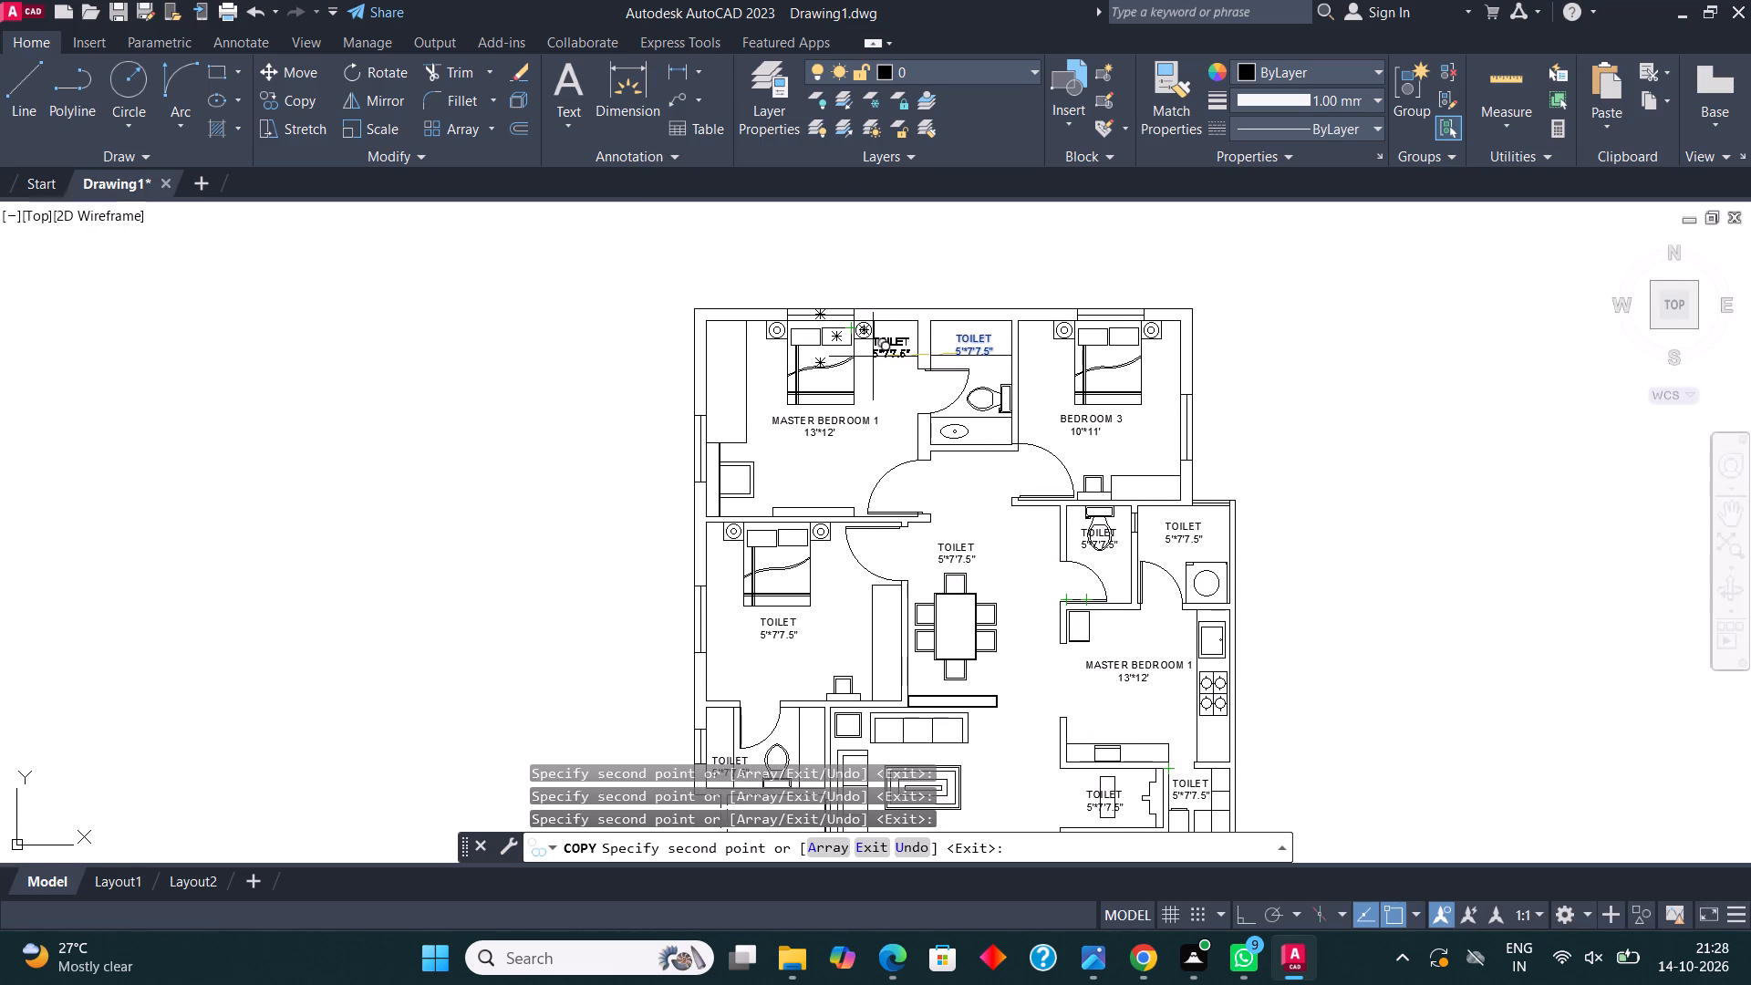
key("Escape")
Replace the label below the bed in the lower left bedroom with BEDROOM 2 and 12'6"*11' on a second line.
middle_click_drag(778, 563, 854, 441)
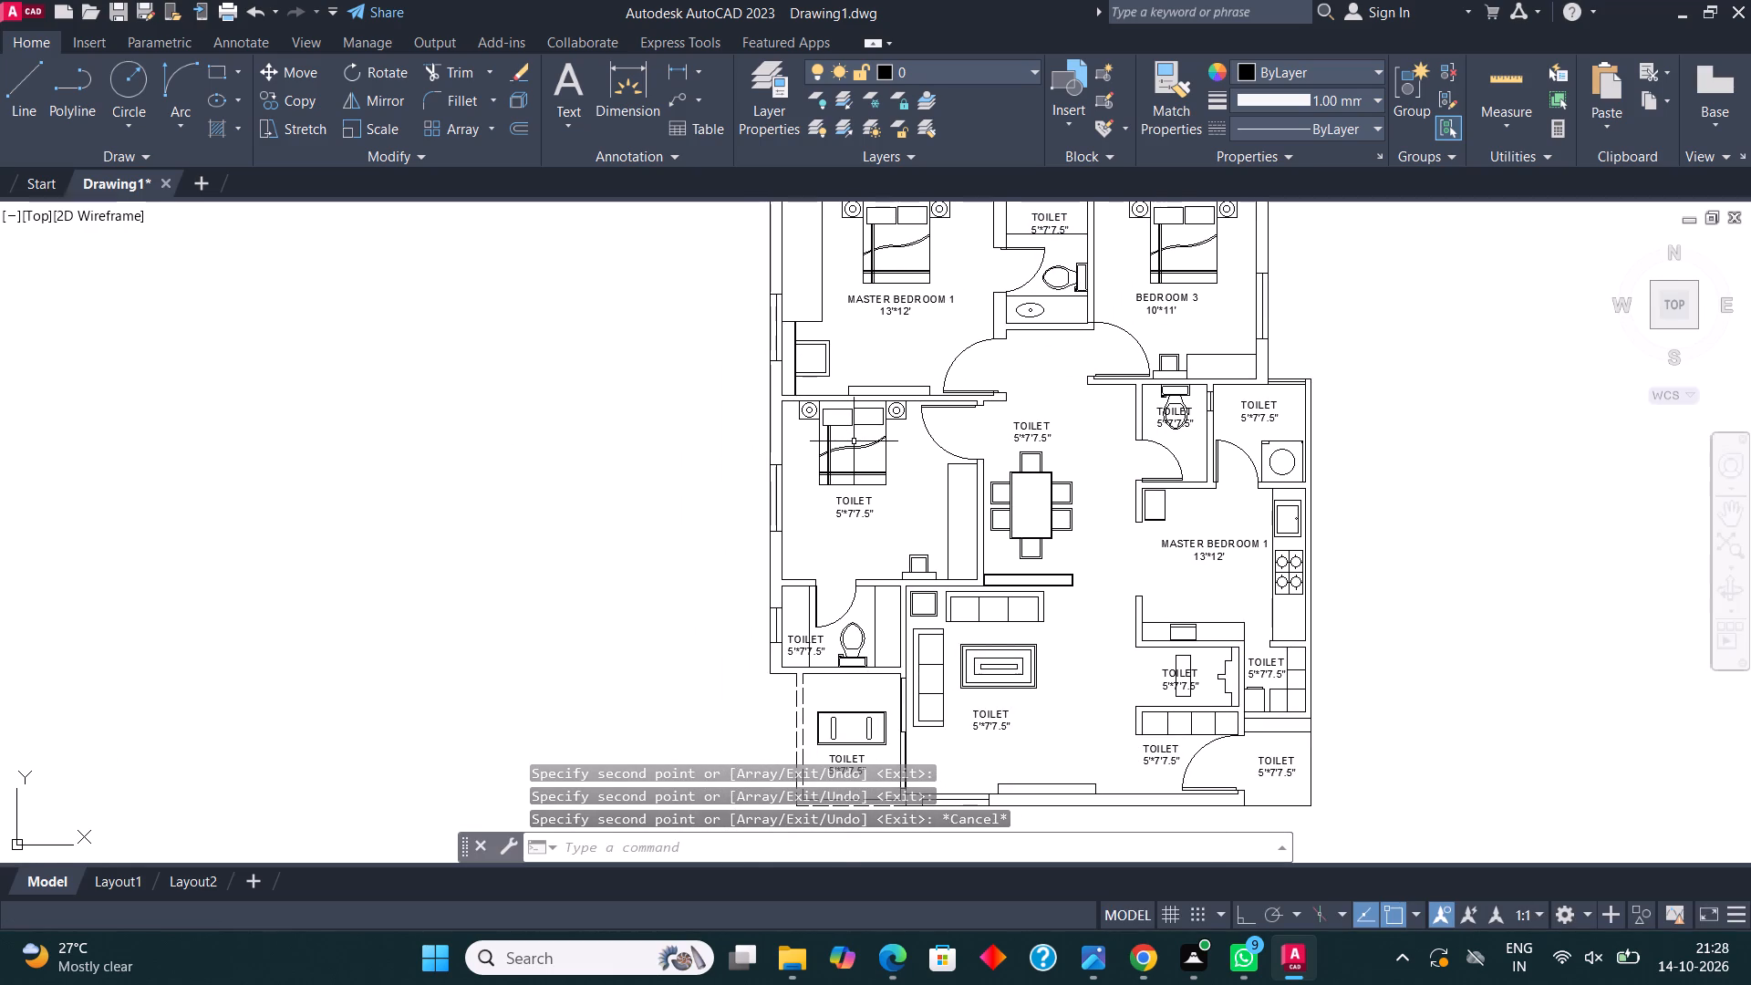
scroll(873, 493, "up", 3)
left_click(817, 522)
right_click(819, 523)
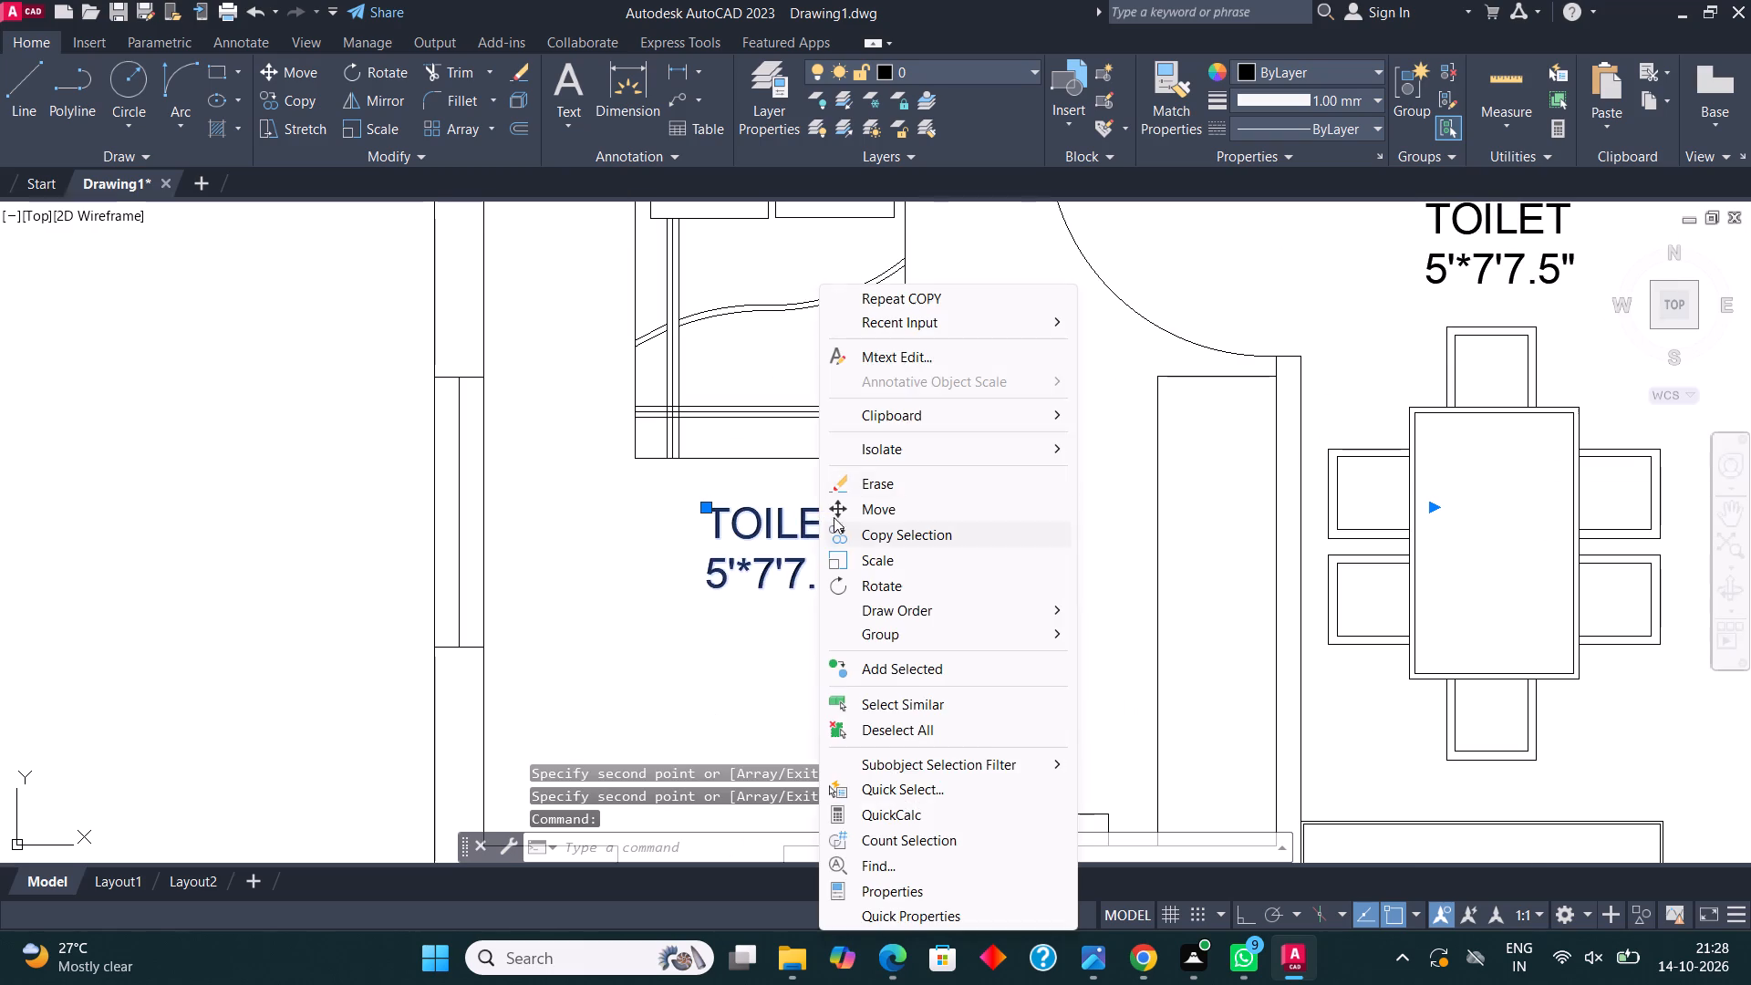
left_click(926, 357)
left_click(877, 571)
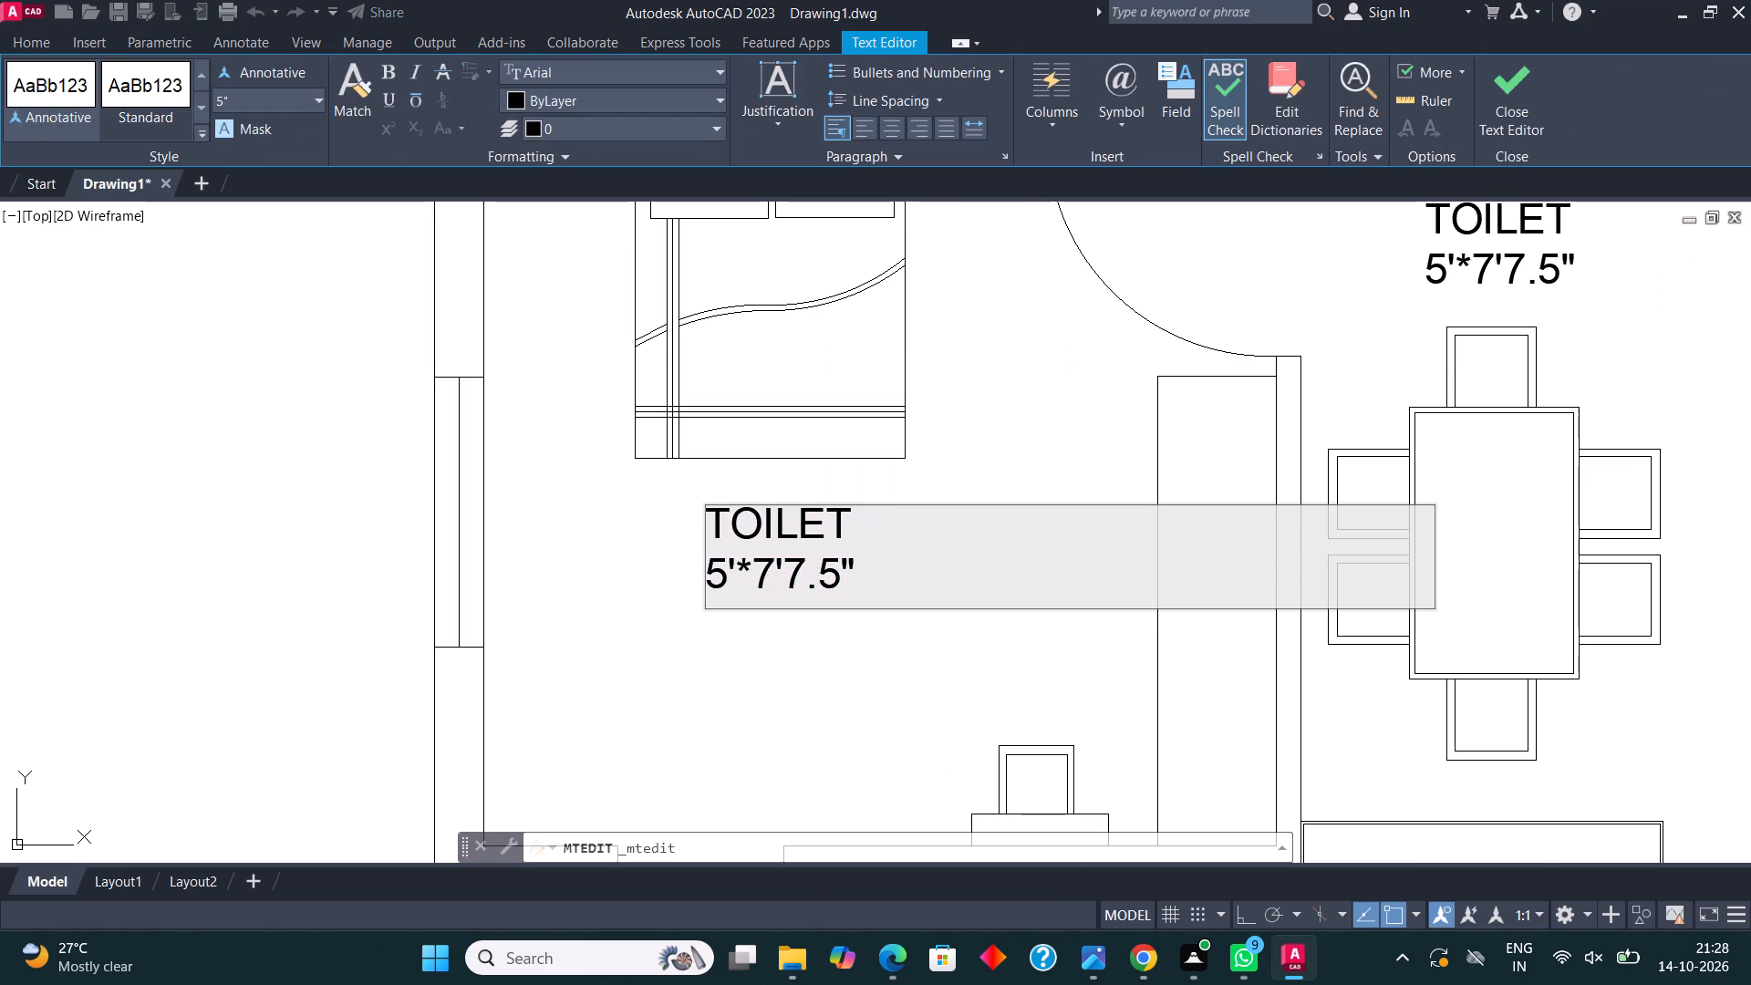
key("BackSpace")
key("BackSpace")
key("BackSpace")
key("BackSpace")
key("BackSpace")
key("BackSpace")
key("BackSpace")
key("BackSpace")
key("BackSpace")
key("BackSpace")
key("BackSpace")
key("BackSpace")
key("BackSpace")
key("BackSpace")
key("BackSpace")
key("BackSpace")
key("BackSpace")
key("BackSpace")
key("BackSpace")
key("BackSpace")
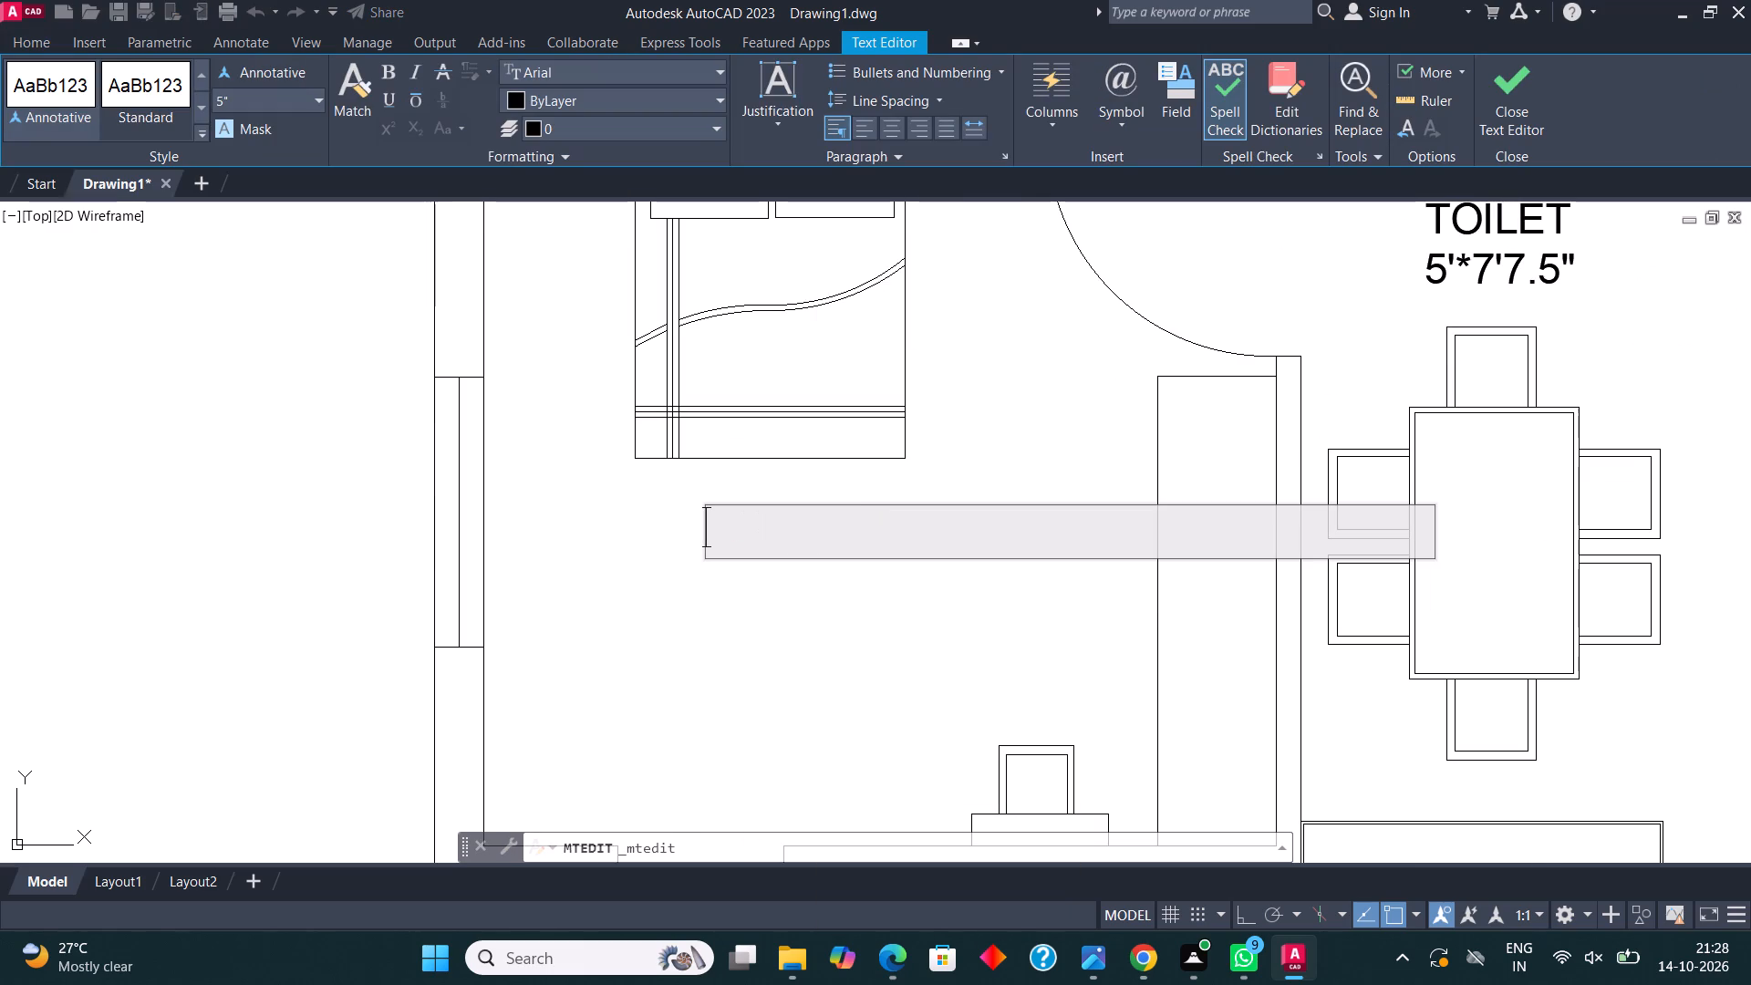
type("BEDROOM")
key("space")
key("2")
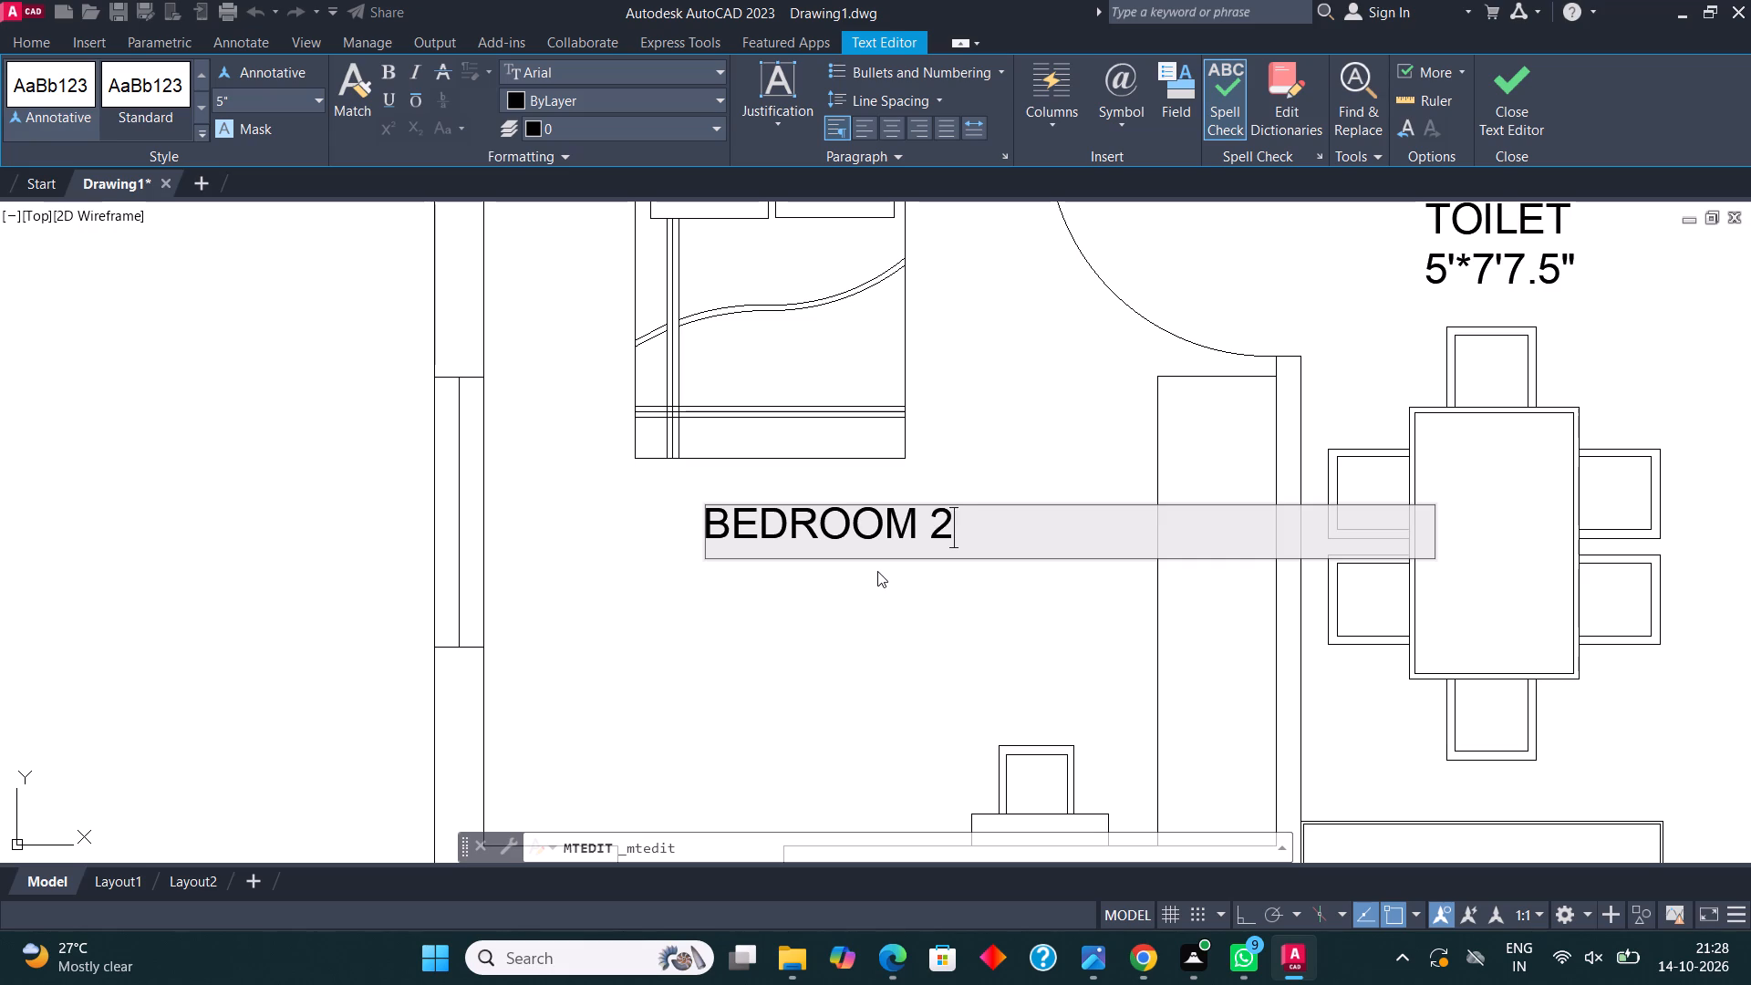
key("Return")
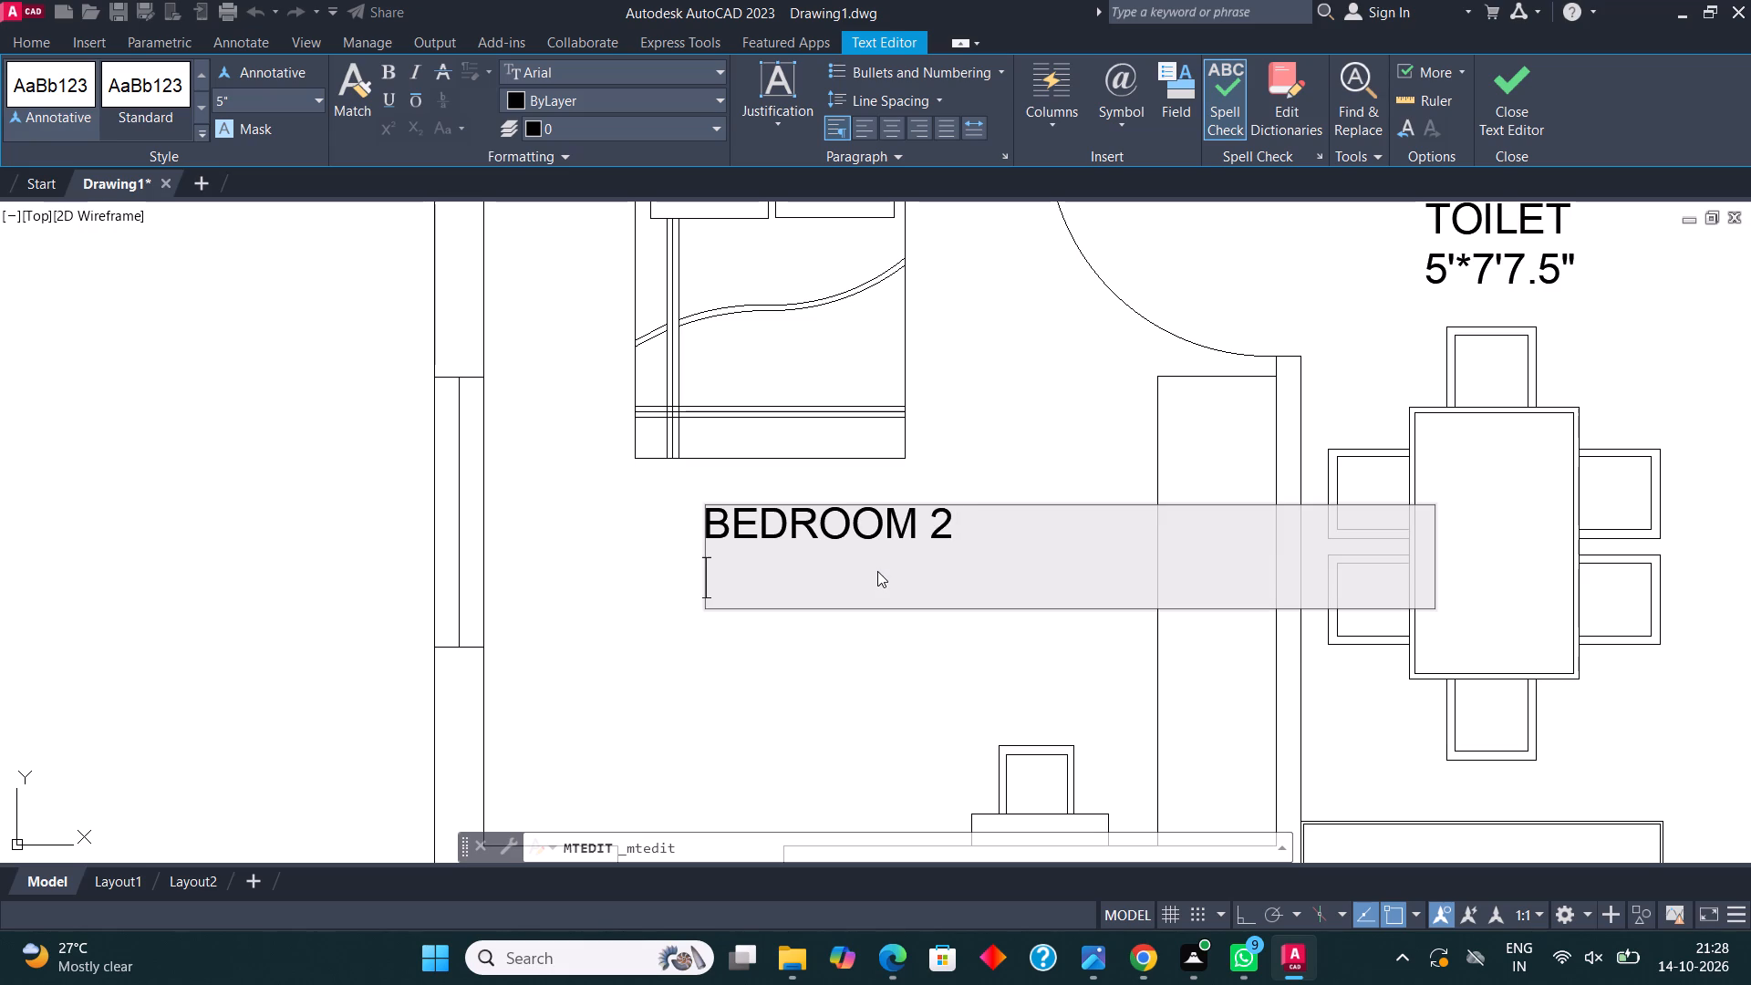
type("12'6\"*11'")
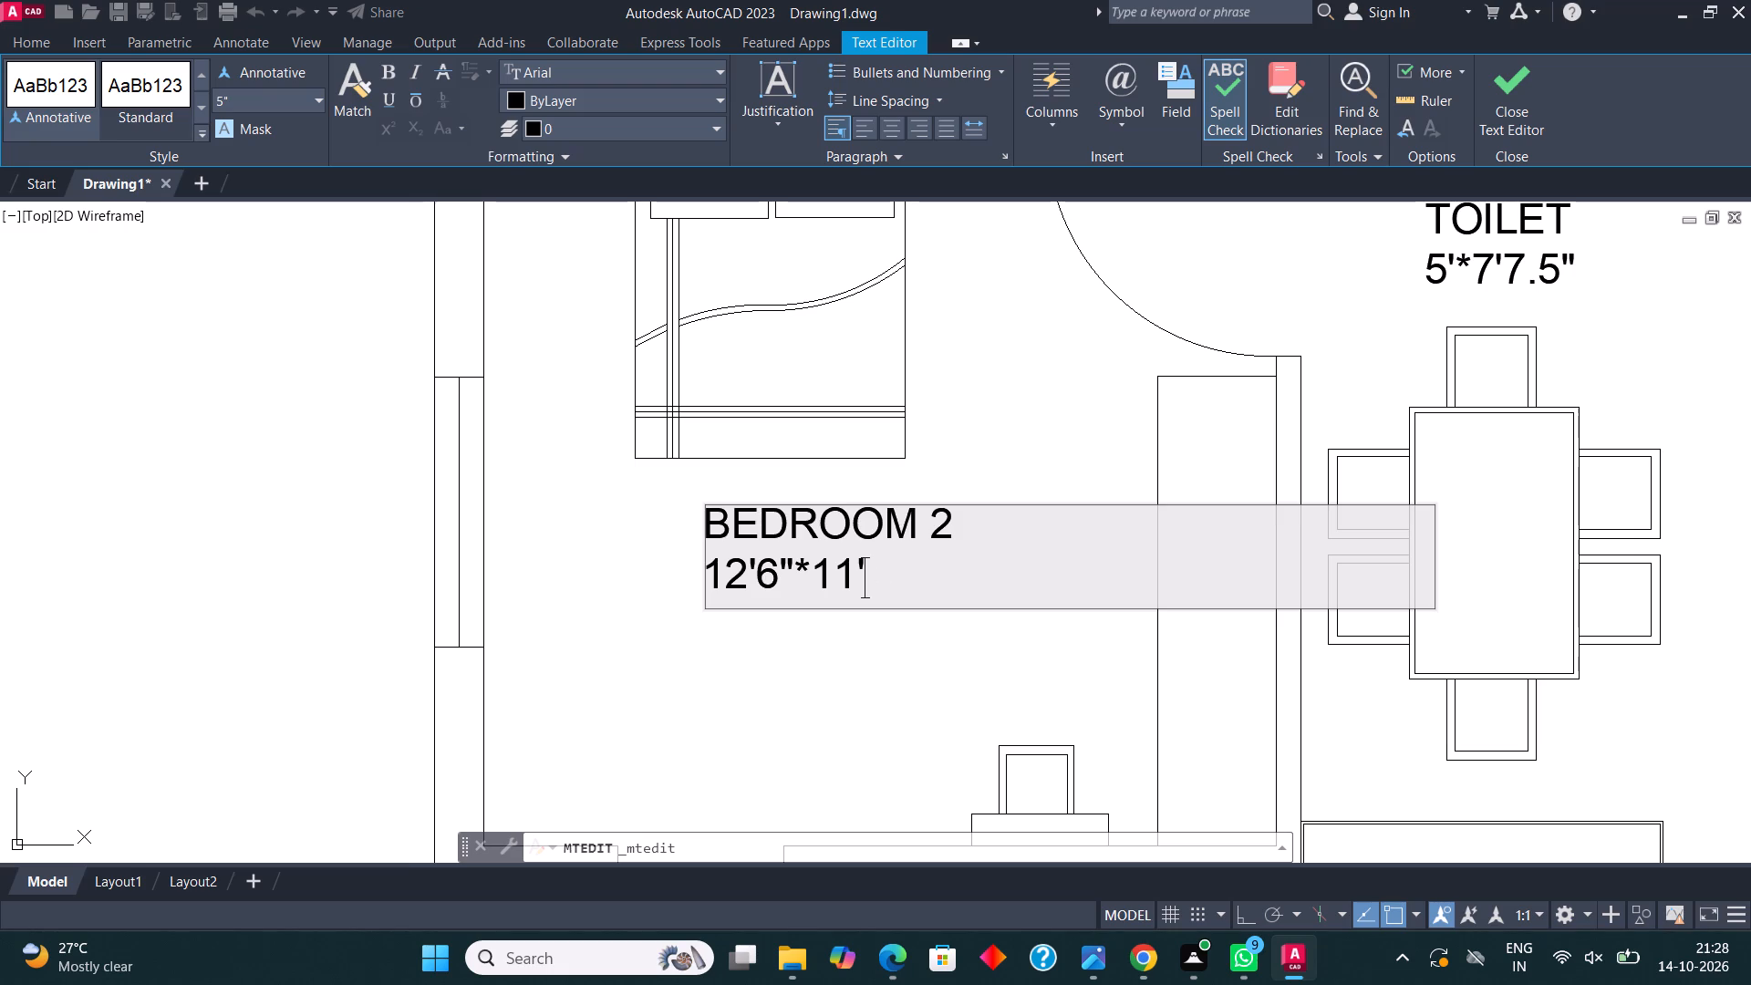
Indent the dimension line of the BEDROOM 2 label by two spaces to centre it under the name, and finish the text edit.
left_click(714, 575)
left_click(710, 567)
key("space")
key("space")
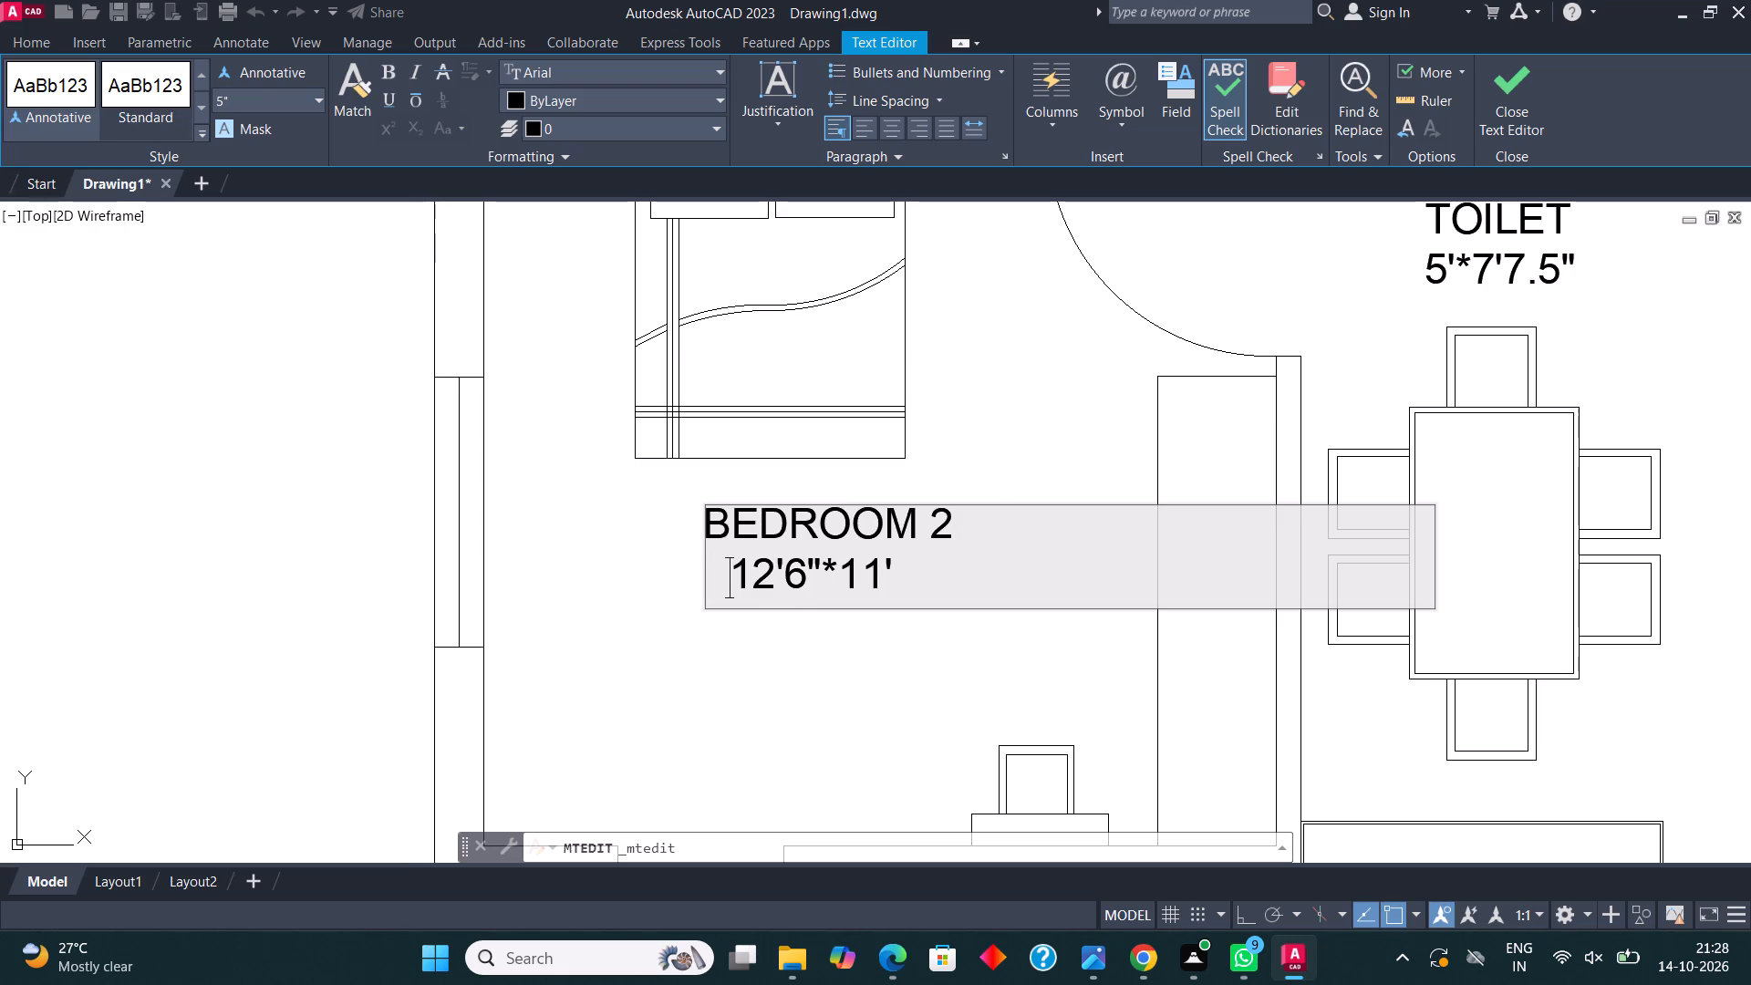
left_click(1520, 90)
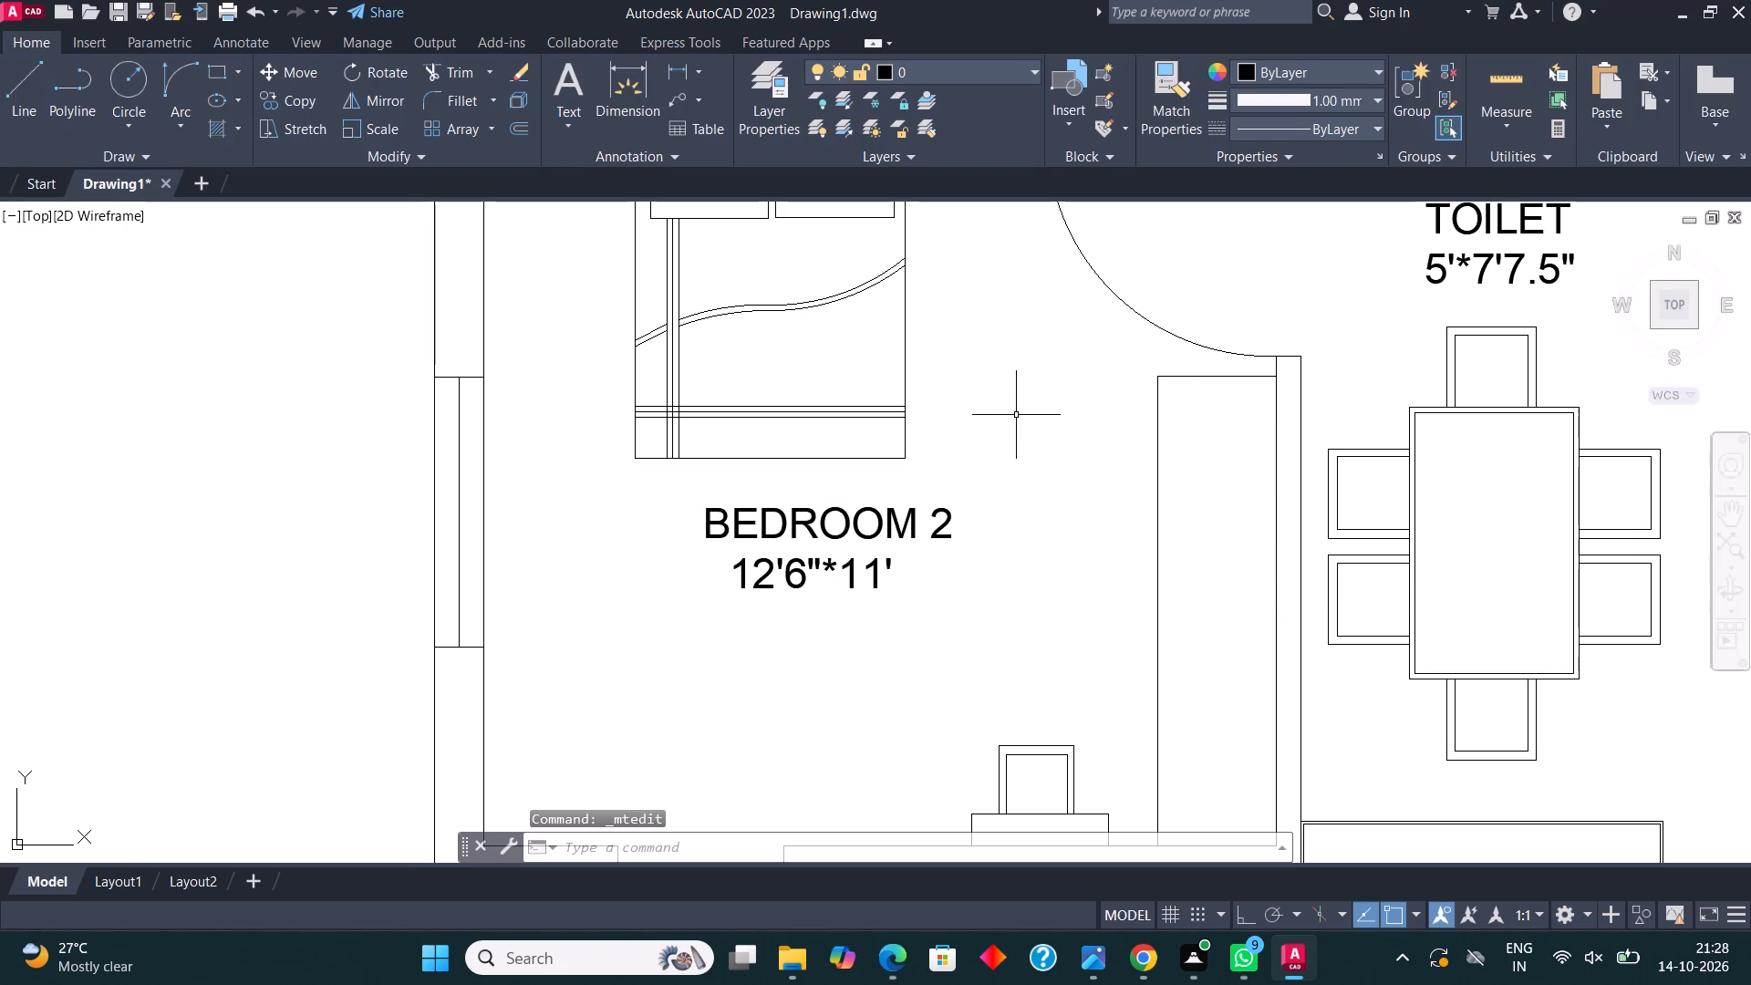
Change the dimensions in the TOILET label of the toilet below Bedroom 2 to 7'3"*5'.
scroll(799, 515, "down", 2)
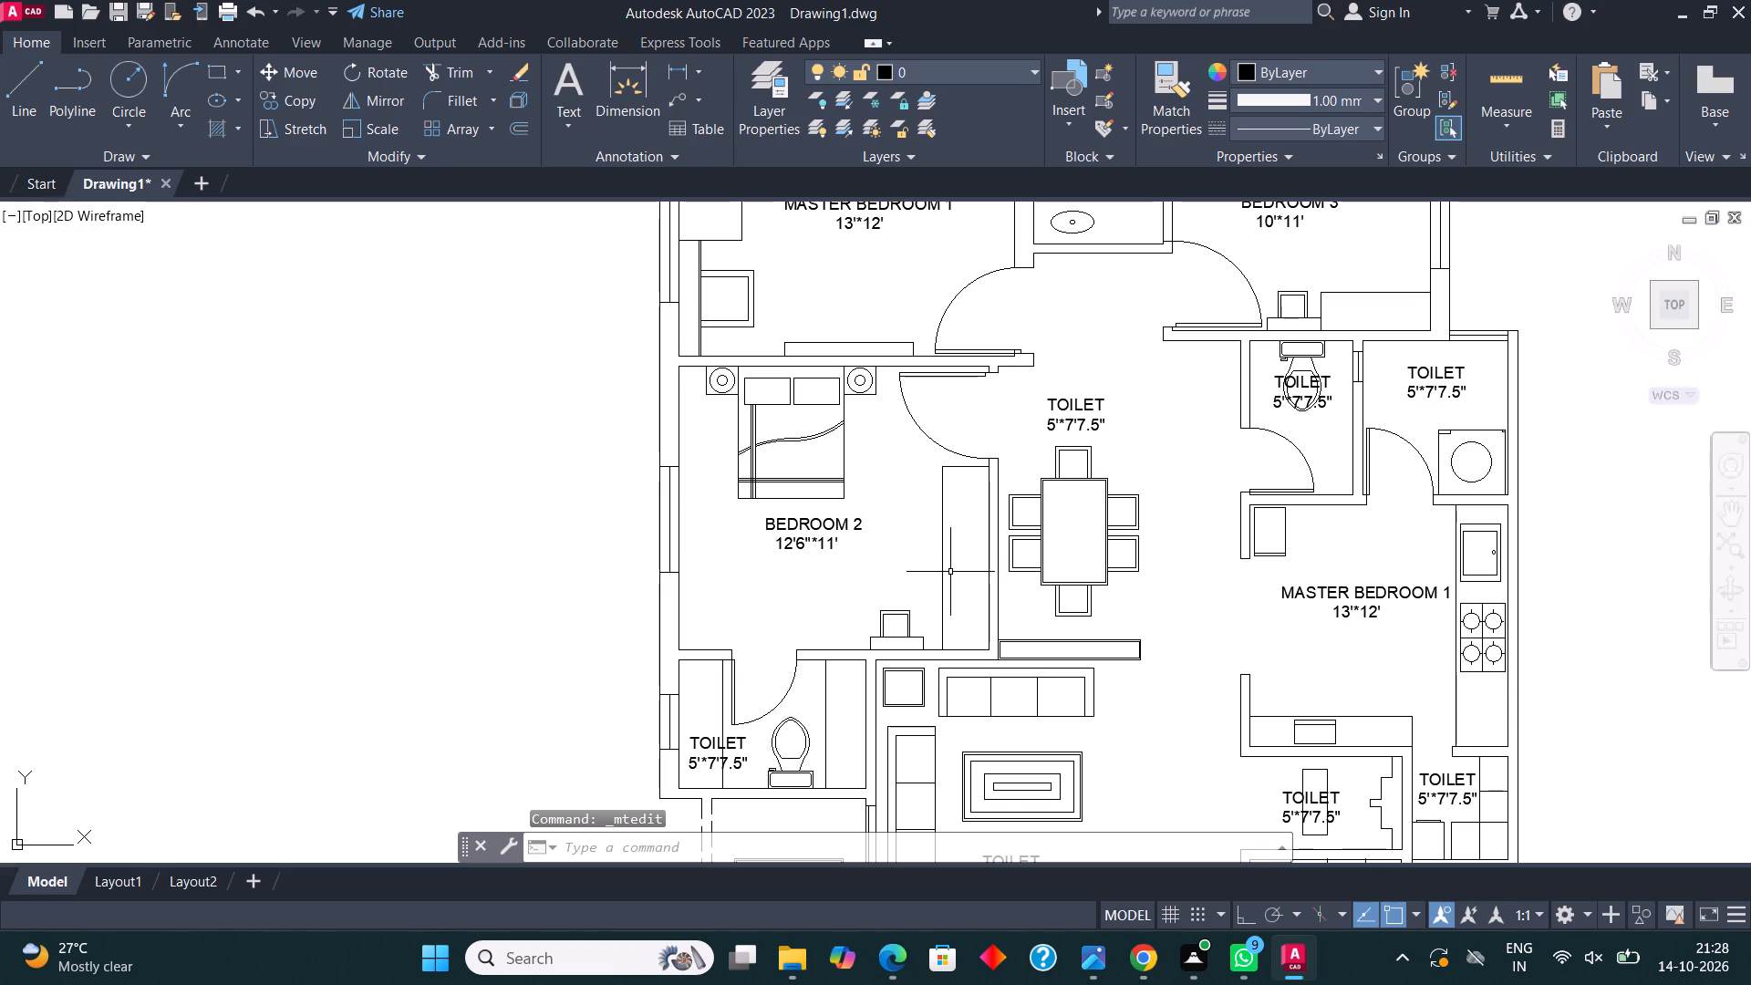
middle_click_drag(943, 570, 971, 393)
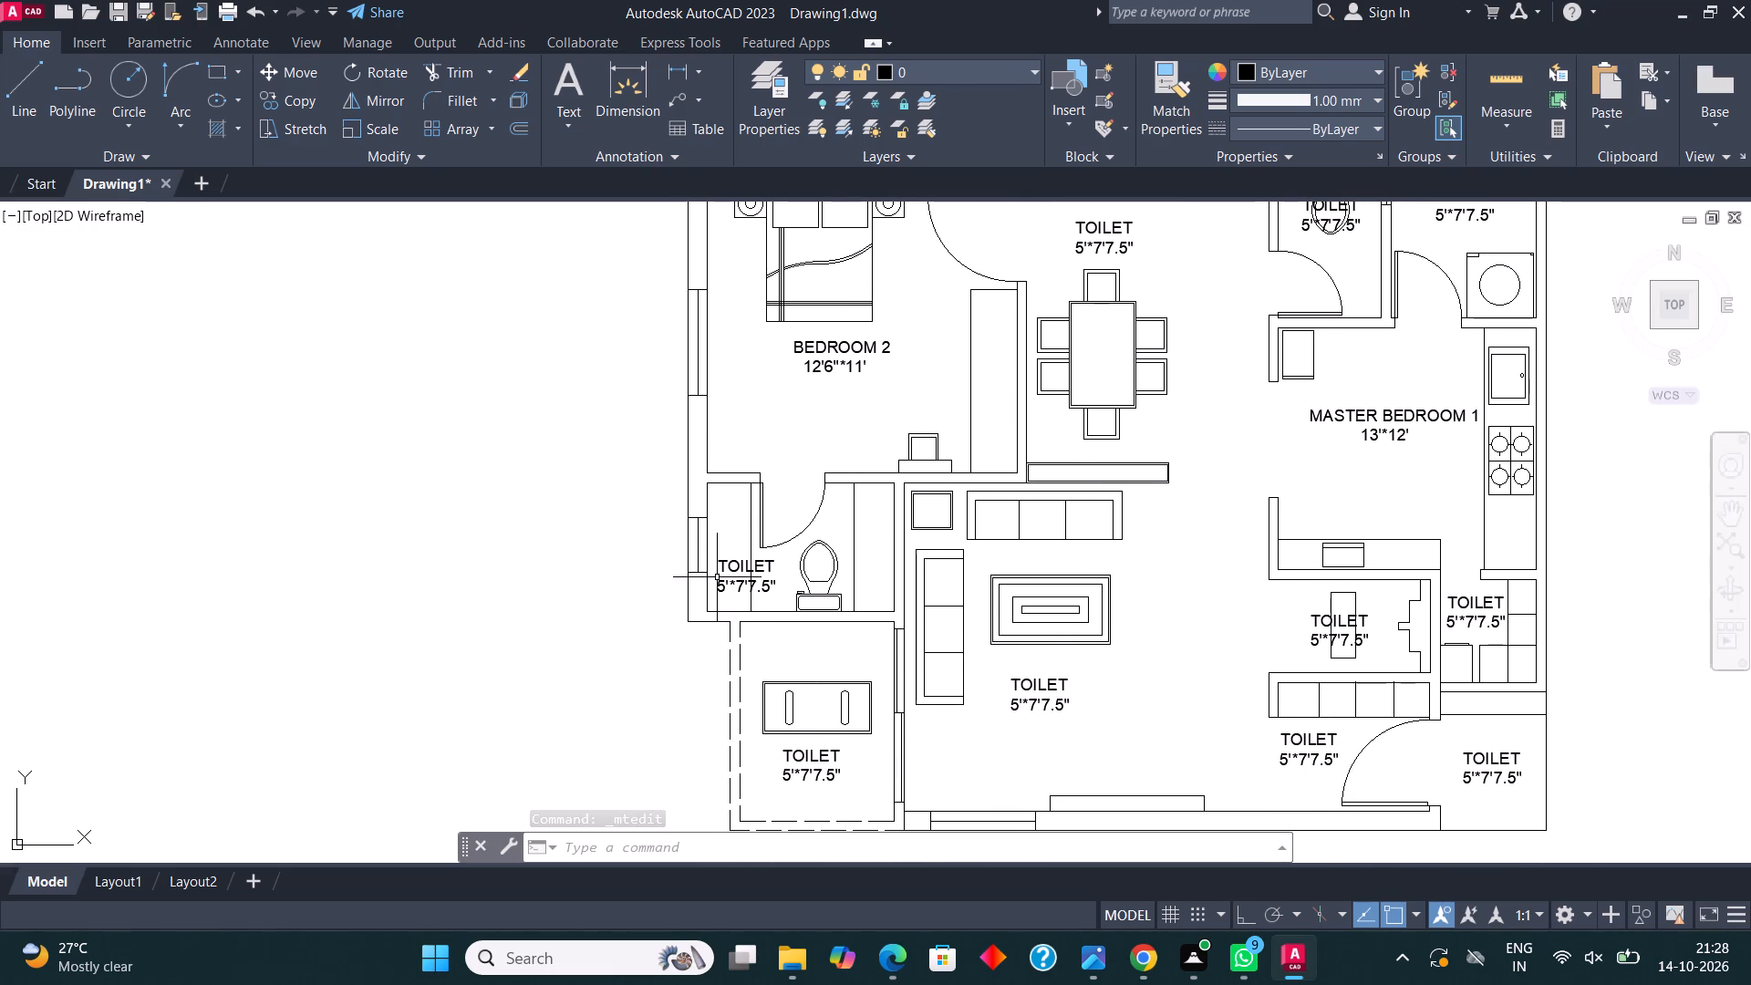
scroll(715, 577, "up", 3)
left_click(730, 548)
right_click(730, 548)
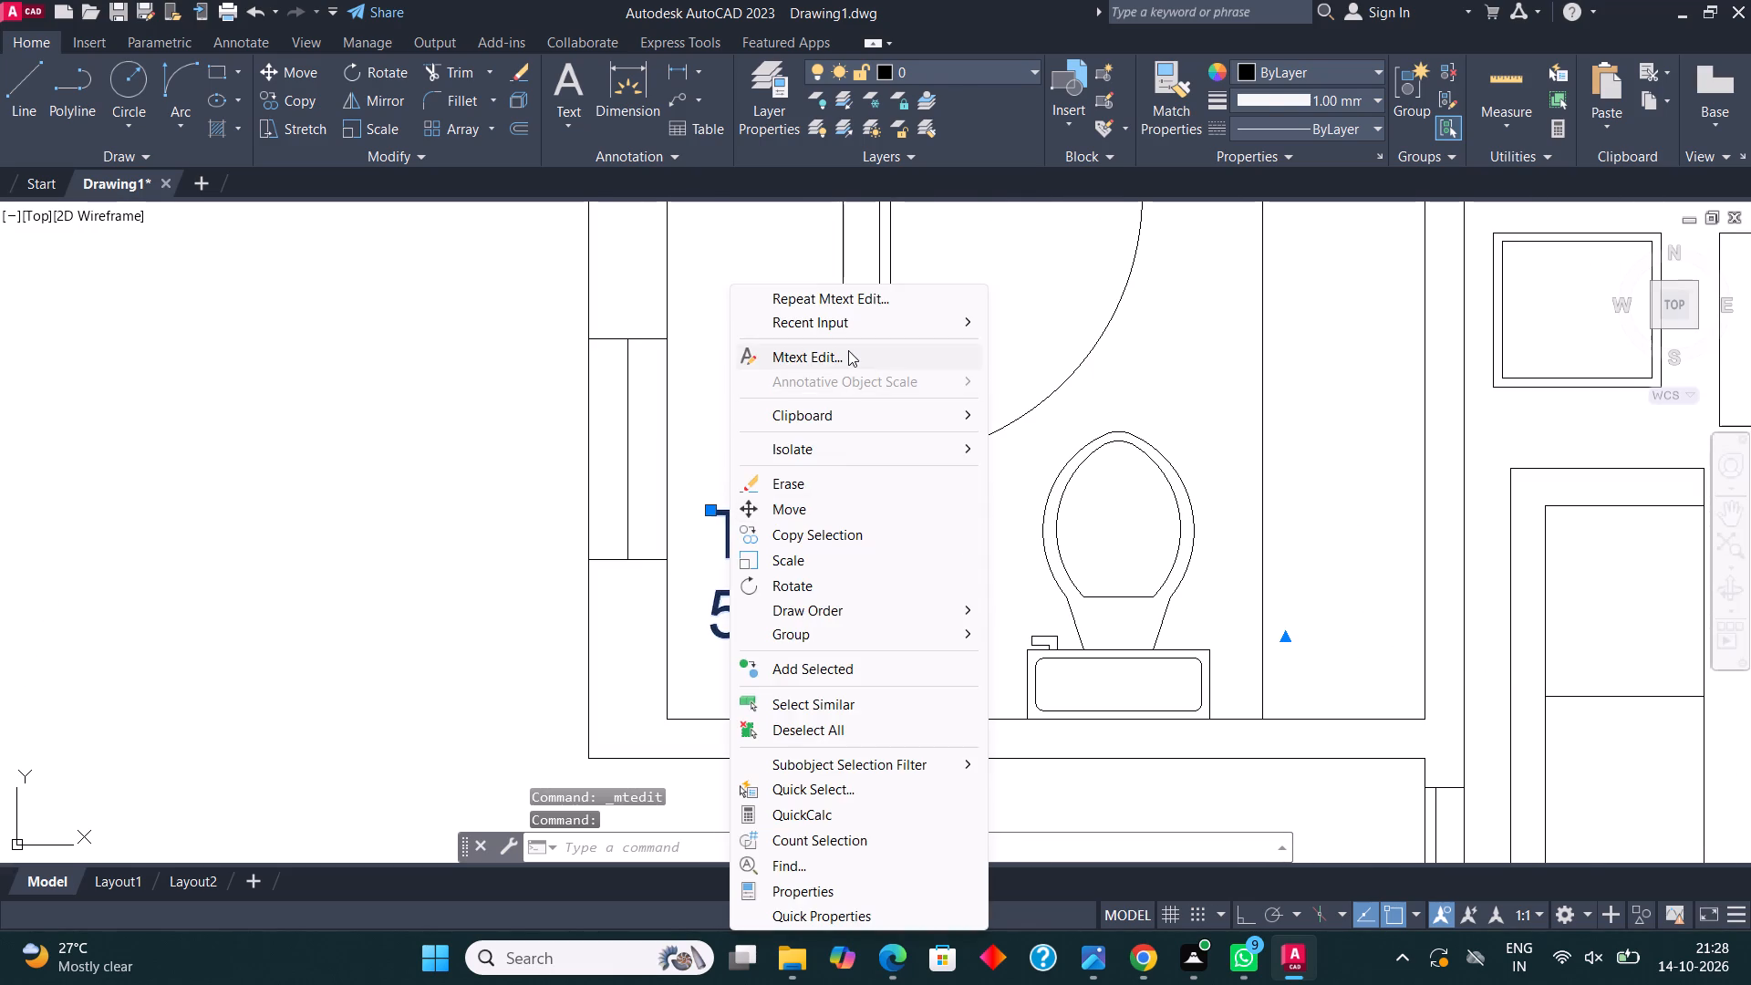
left_click(848, 350)
left_click(989, 616)
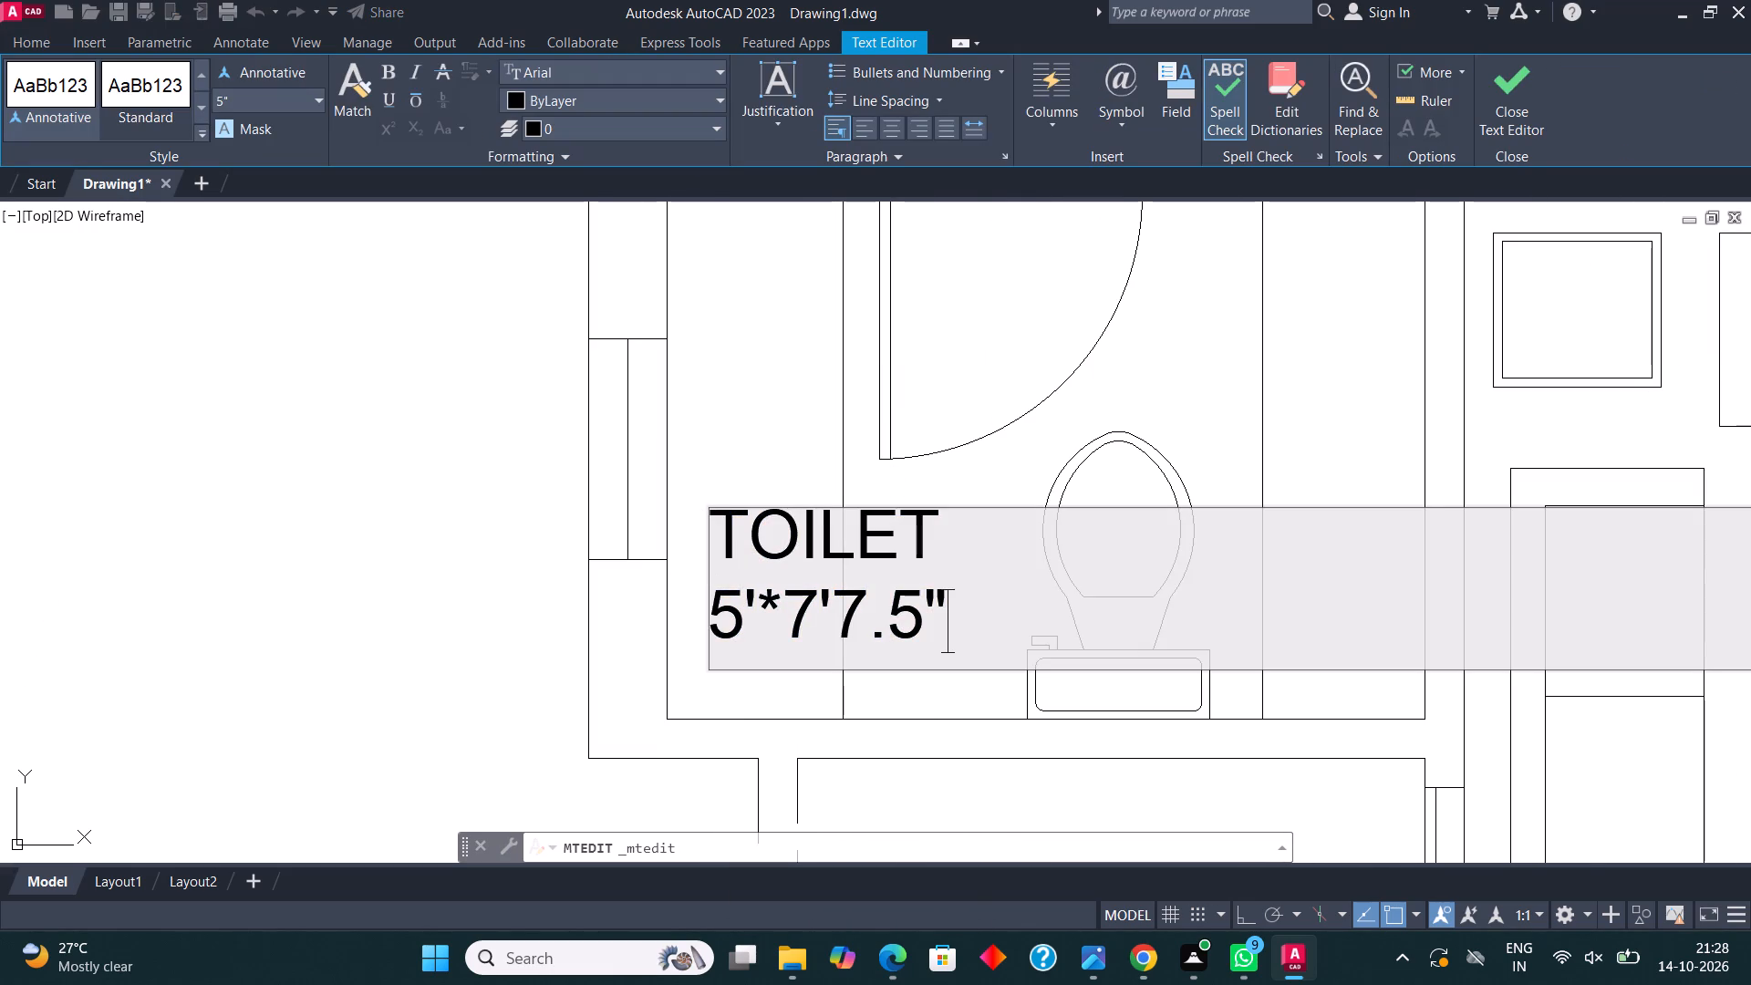
key("BackSpace")
key("BackSpace")
key("BackSpace")
key("BackSpace")
key("BackSpace")
key("BackSpace")
key("BackSpace")
key("BackSpace")
key("BackSpace")
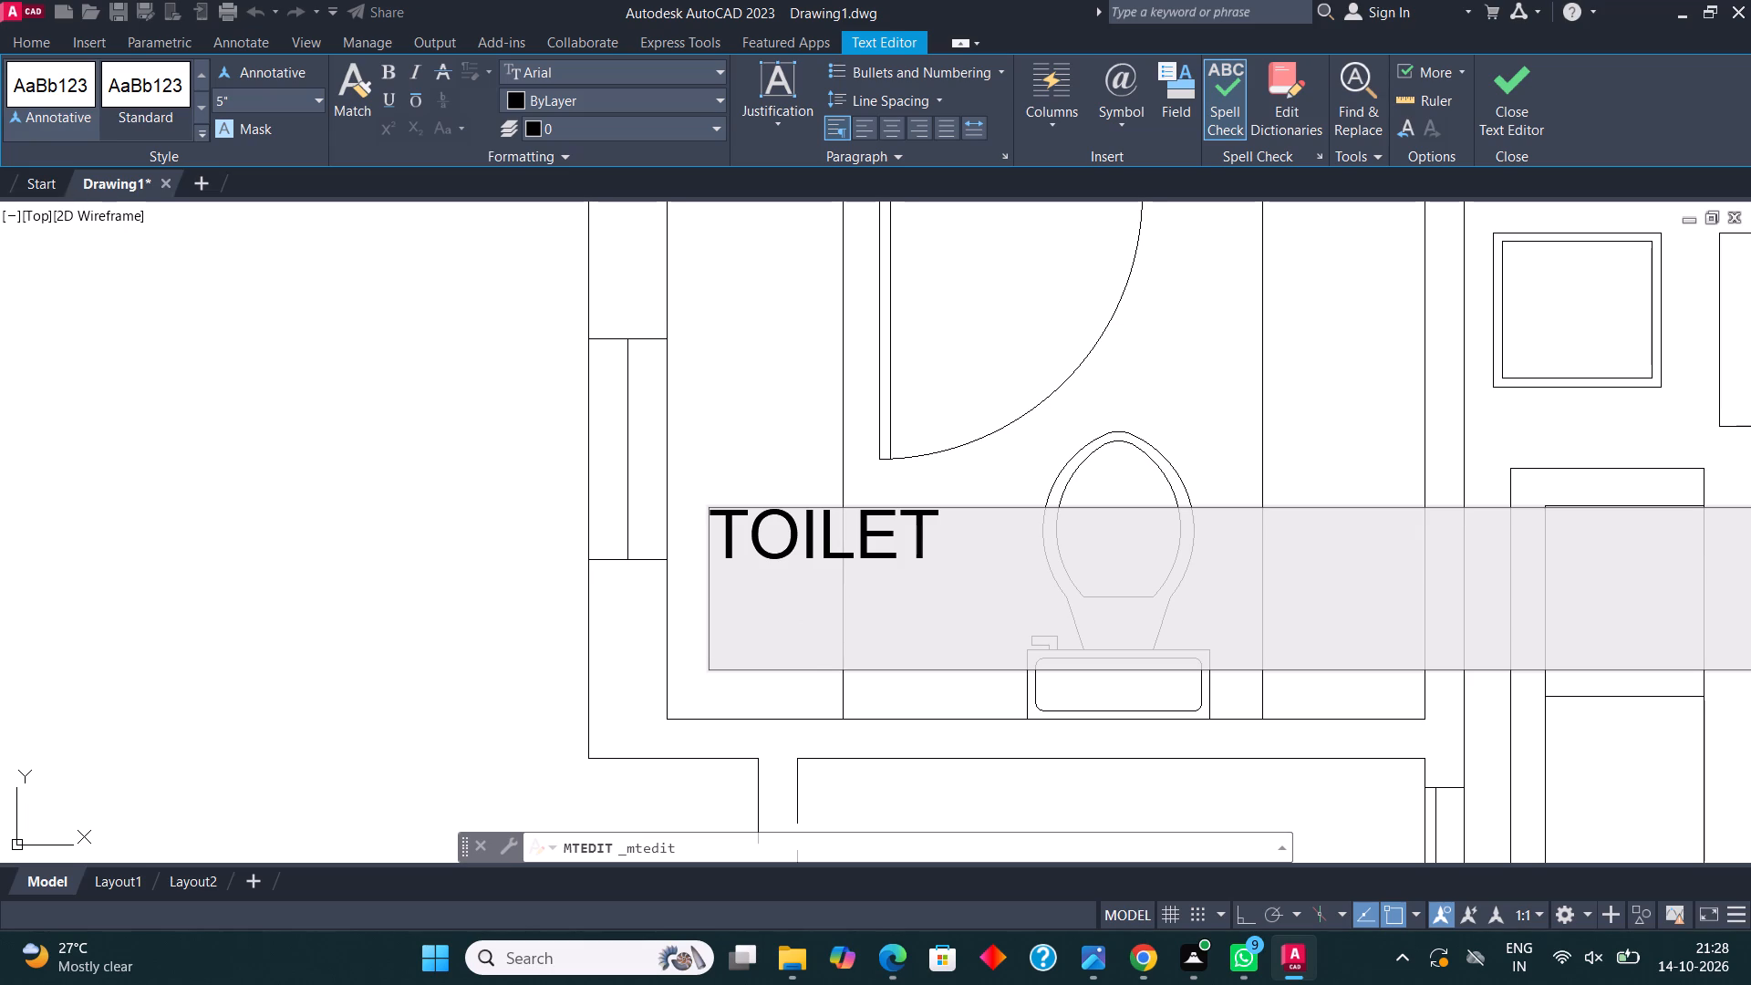
key("7")
key("apostrophe")
type("3\"*")
type("5'")
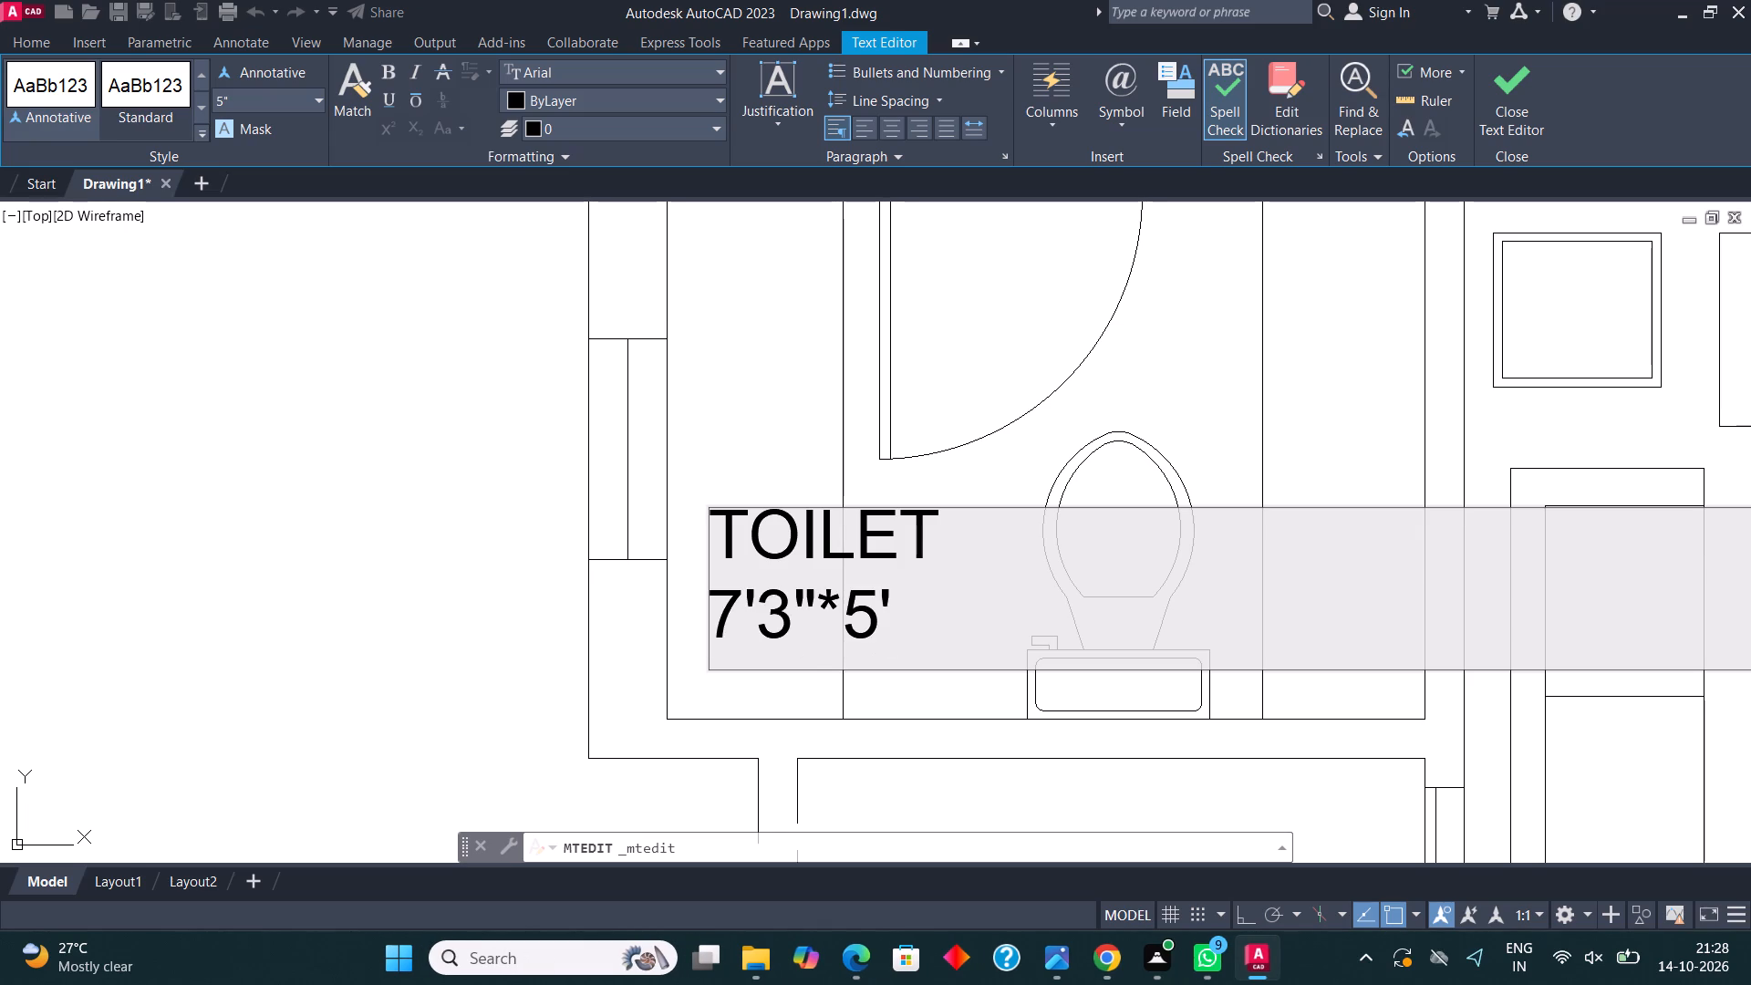
left_click(707, 606)
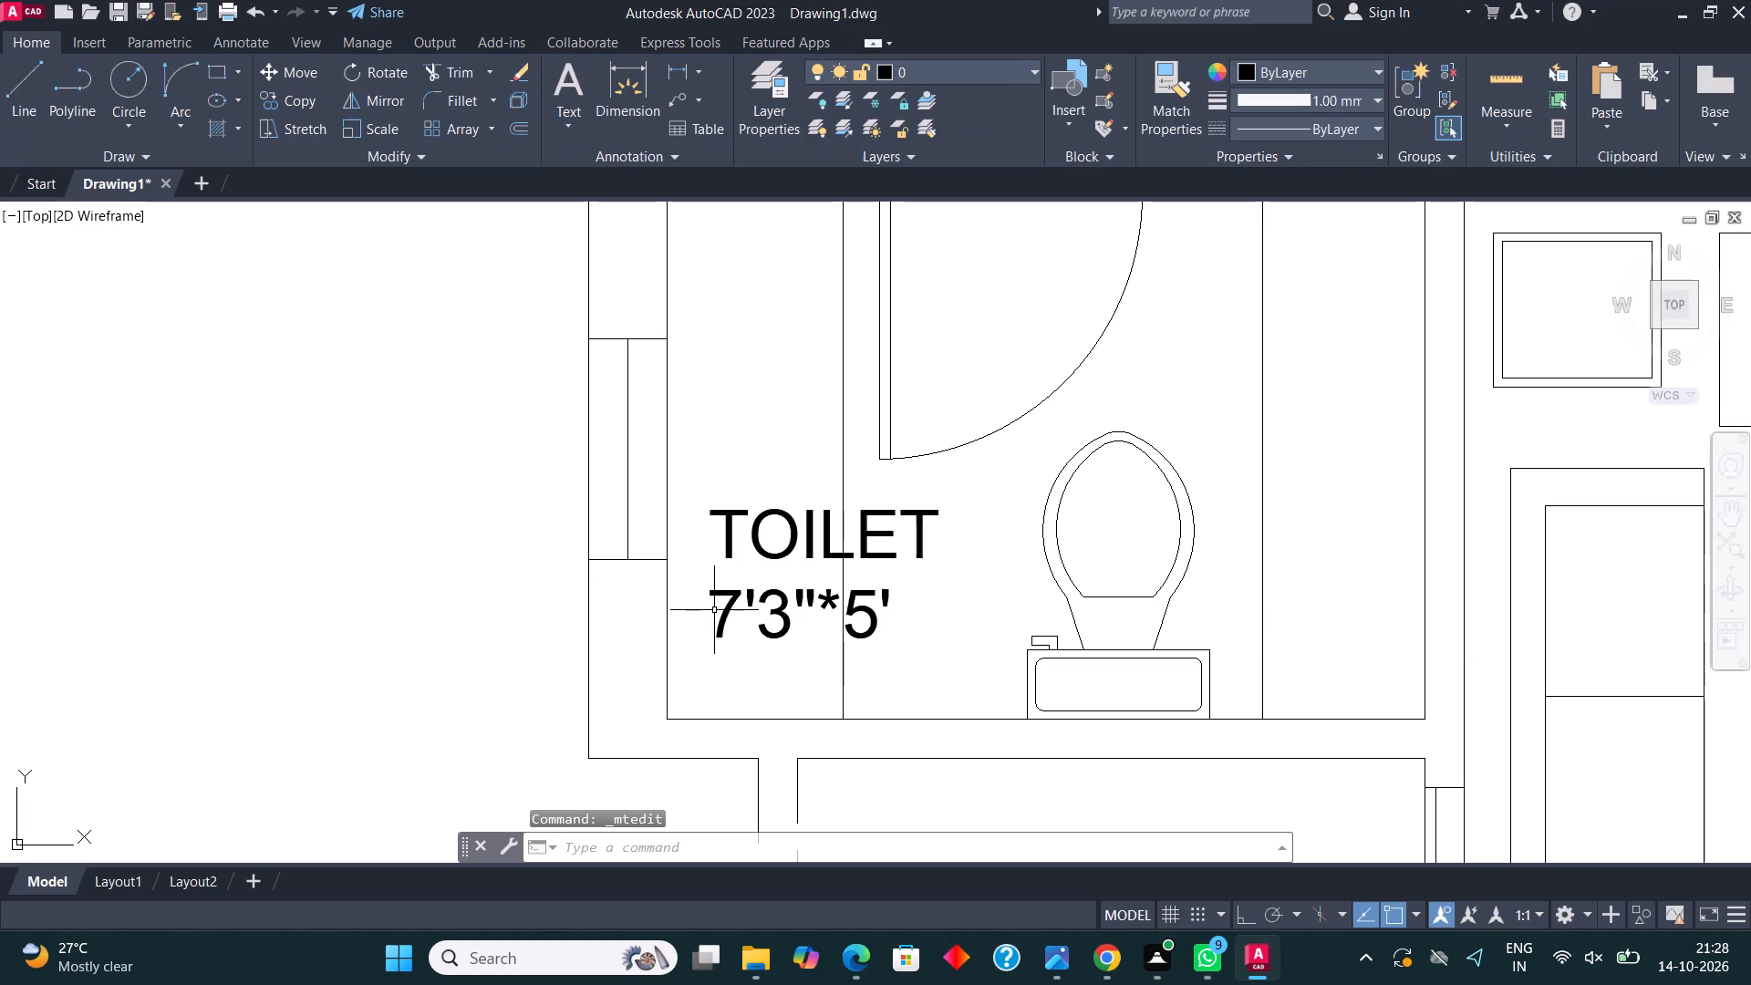
Indent the 7'3"*5' dimension line by one space under the TOILET name and finish the text edit.
left_click(770, 544)
left_click(759, 530)
right_click(761, 530)
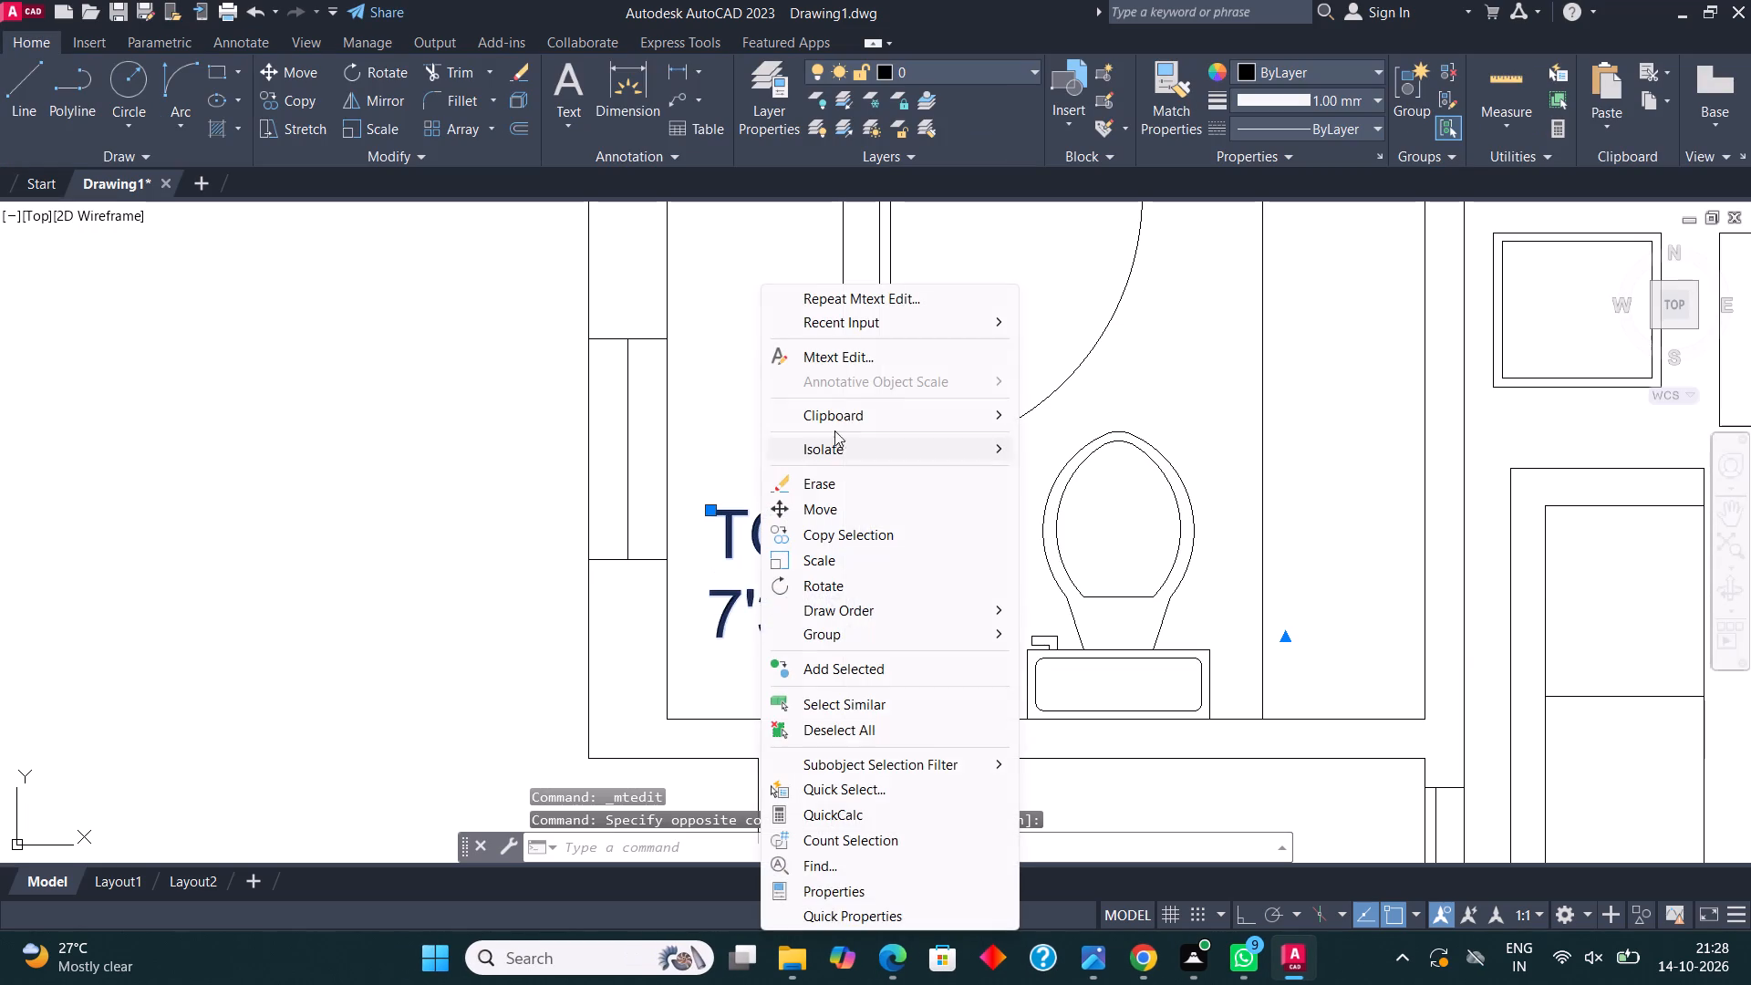
left_click(879, 353)
left_click(714, 614)
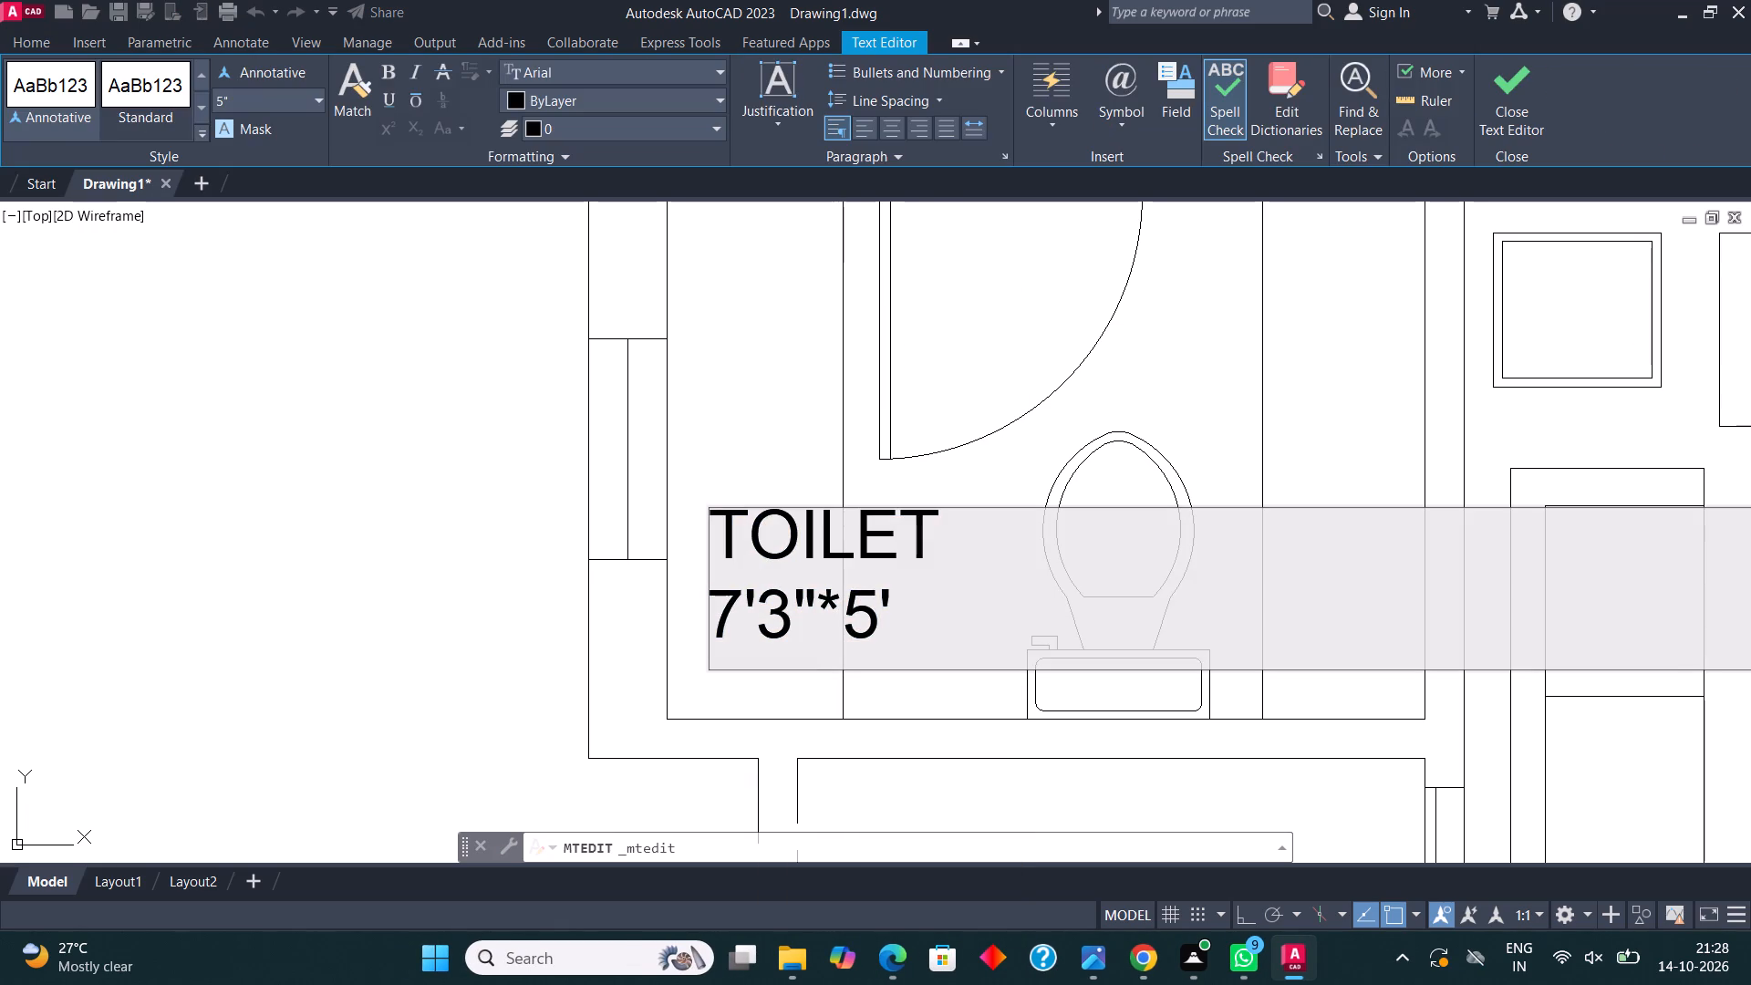
key("space")
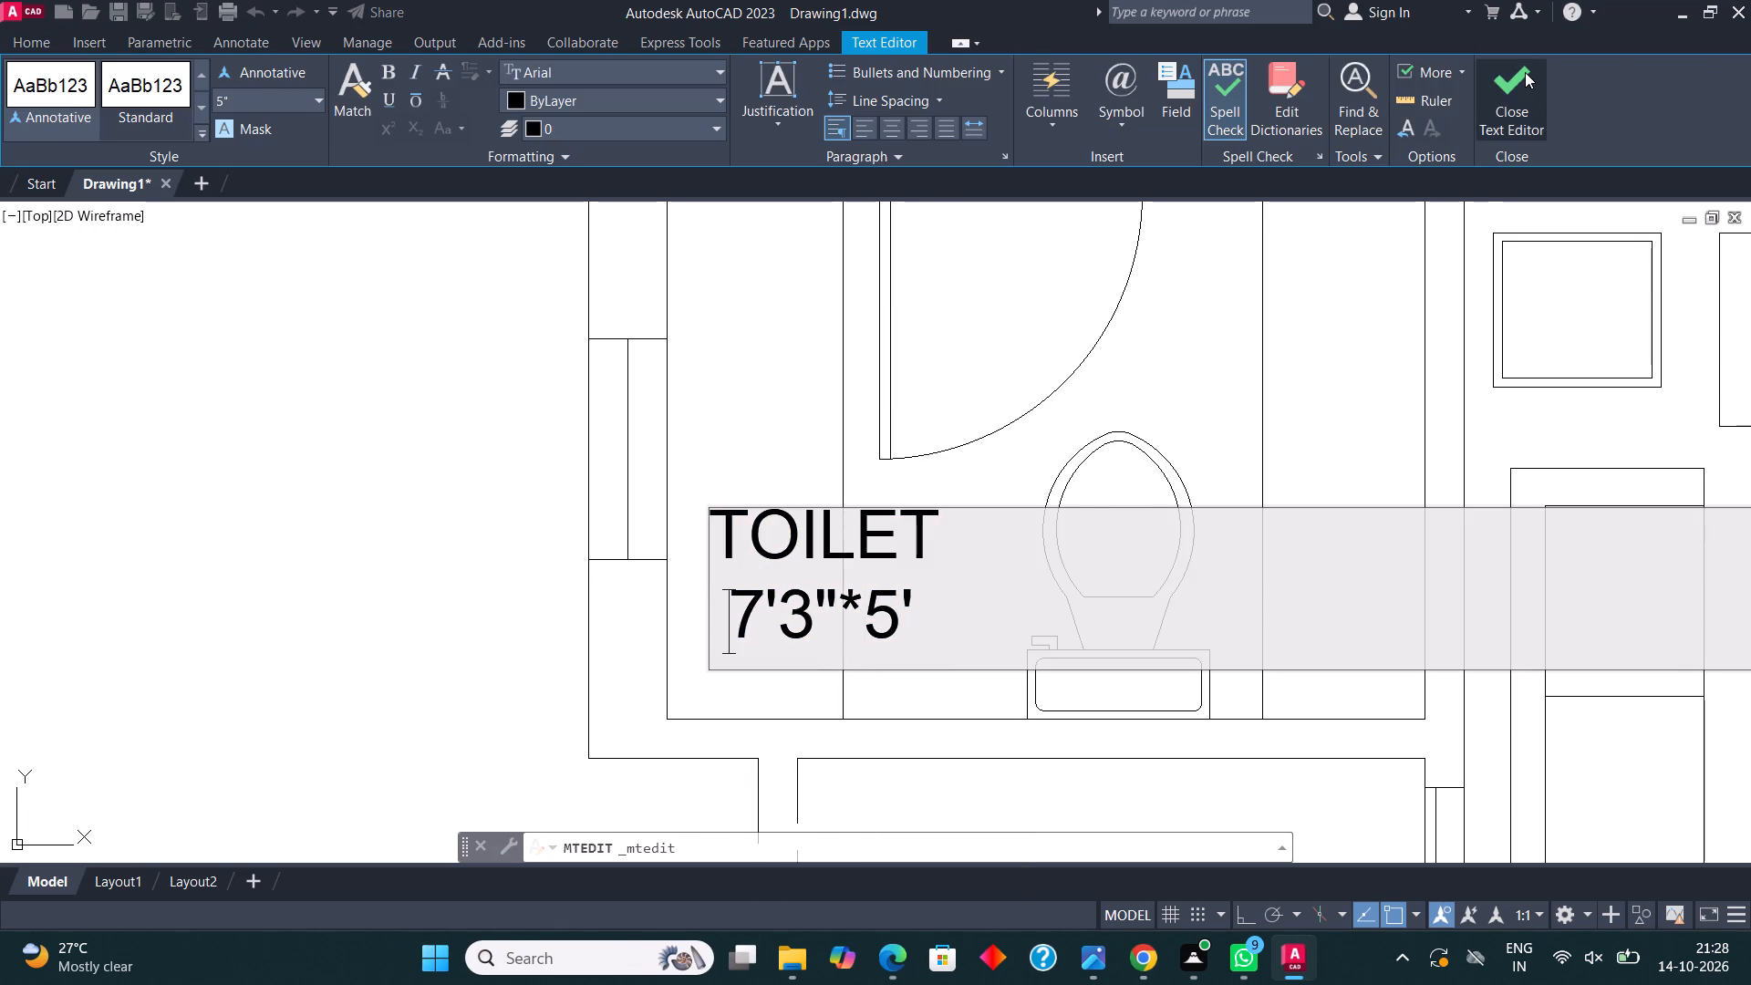
left_click(1525, 72)
Replace the label in the dashed-outline area with BALCONY and 6'*7'9" on a second line.
scroll(954, 412, "down", 4)
scroll(967, 554, "up", 4)
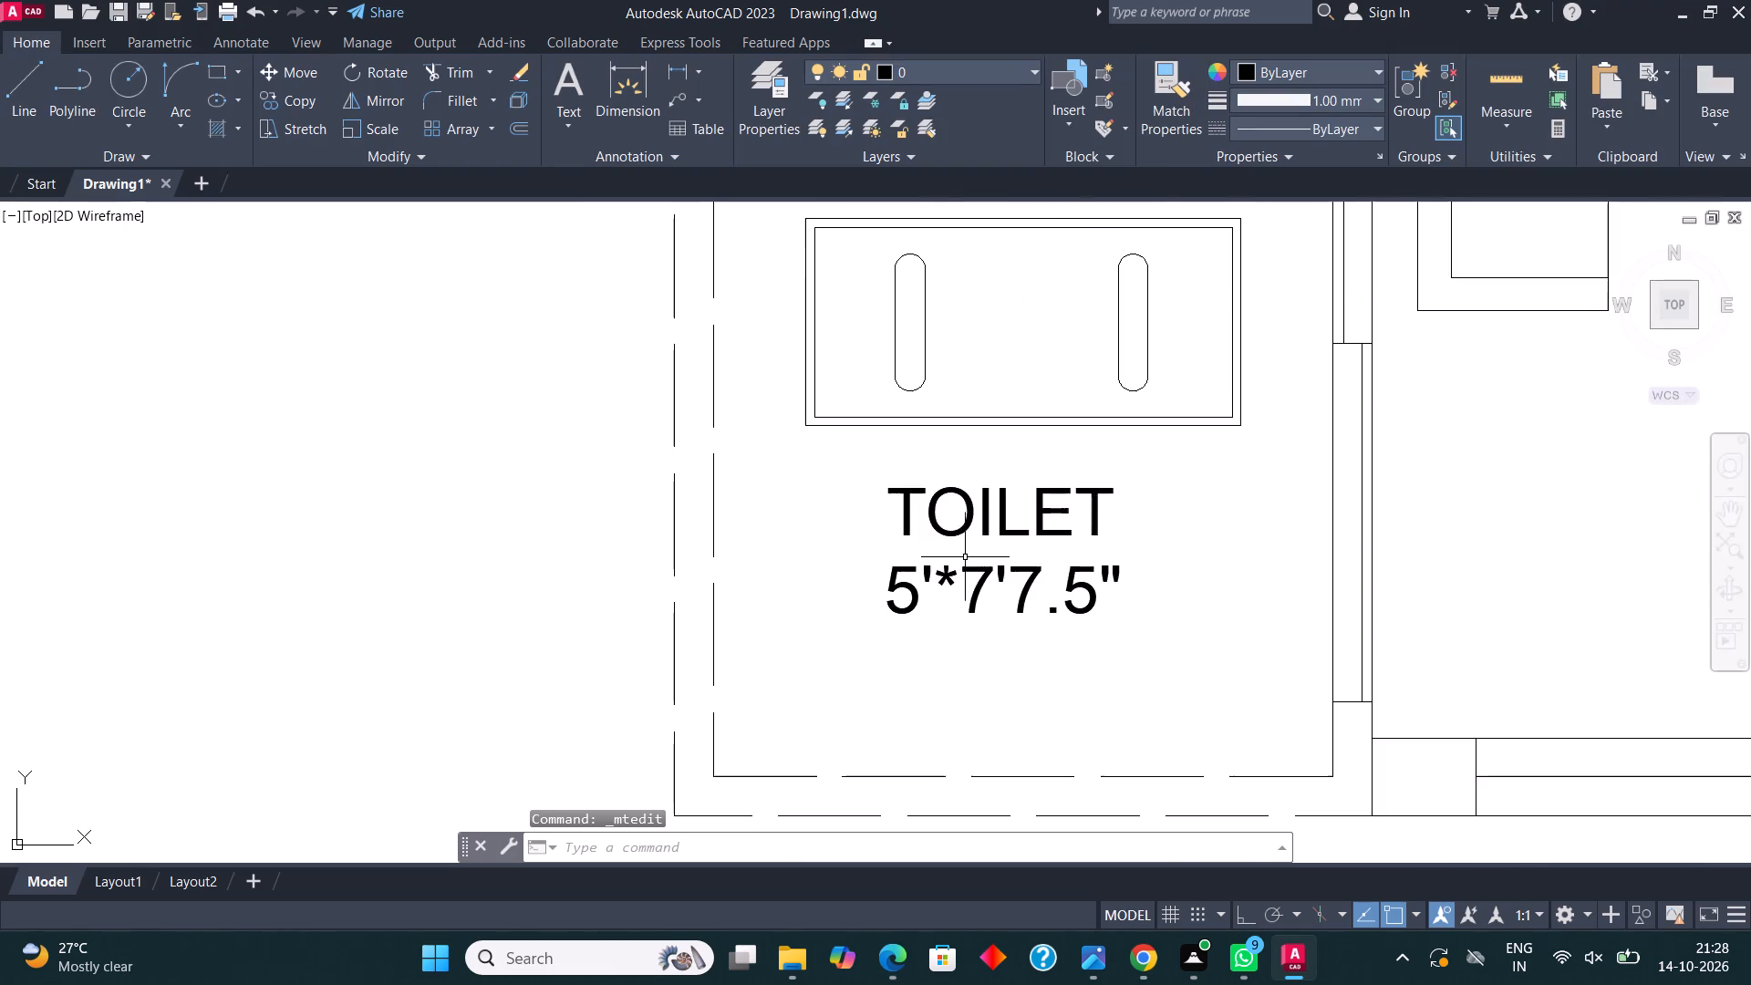
left_click(961, 528)
right_click(959, 528)
left_click(1058, 352)
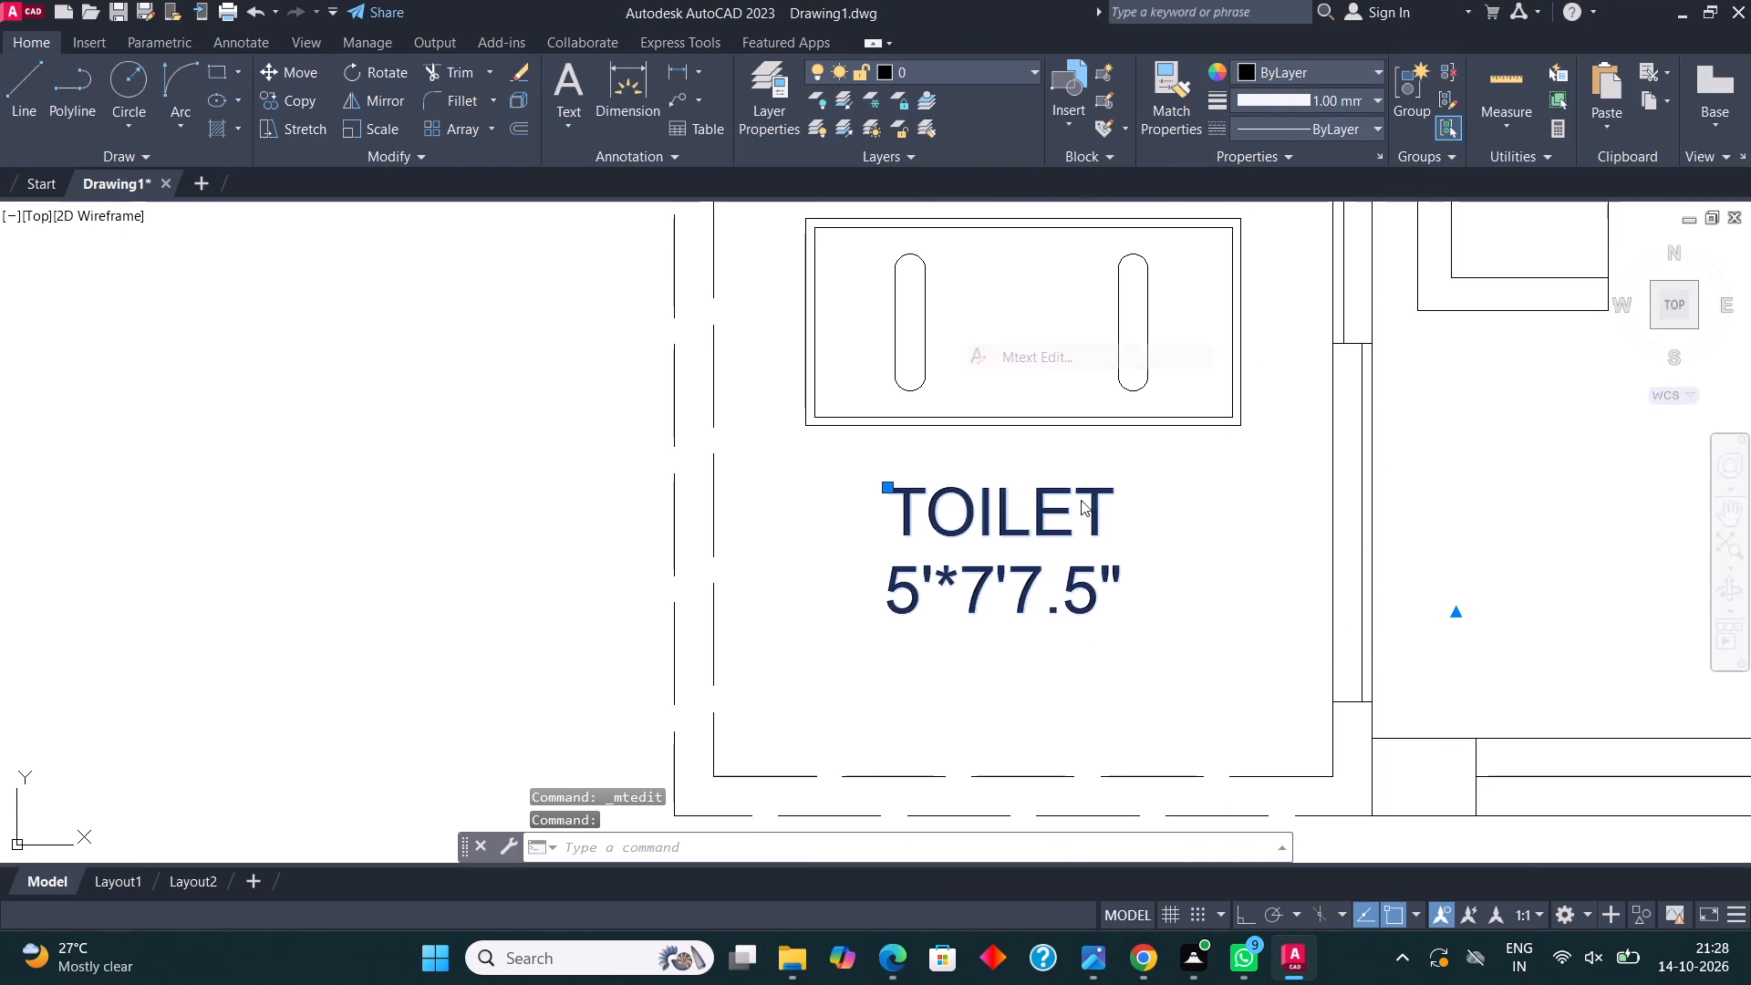
left_click(1135, 601)
key("BackSpace")
key("BackSpace")
key("BackSpace")
key("BackSpace")
key("BackSpace")
key("BackSpace")
key("BackSpace")
key("BackSpace")
key("BackSpace")
key("BackSpace")
key("BackSpace")
key("BackSpace")
key("BackSpace")
key("BackSpace")
key("BackSpace")
key("BackSpace")
key("BackSpace")
key("BackSpace")
key("BackSpace")
key("BackSpace")
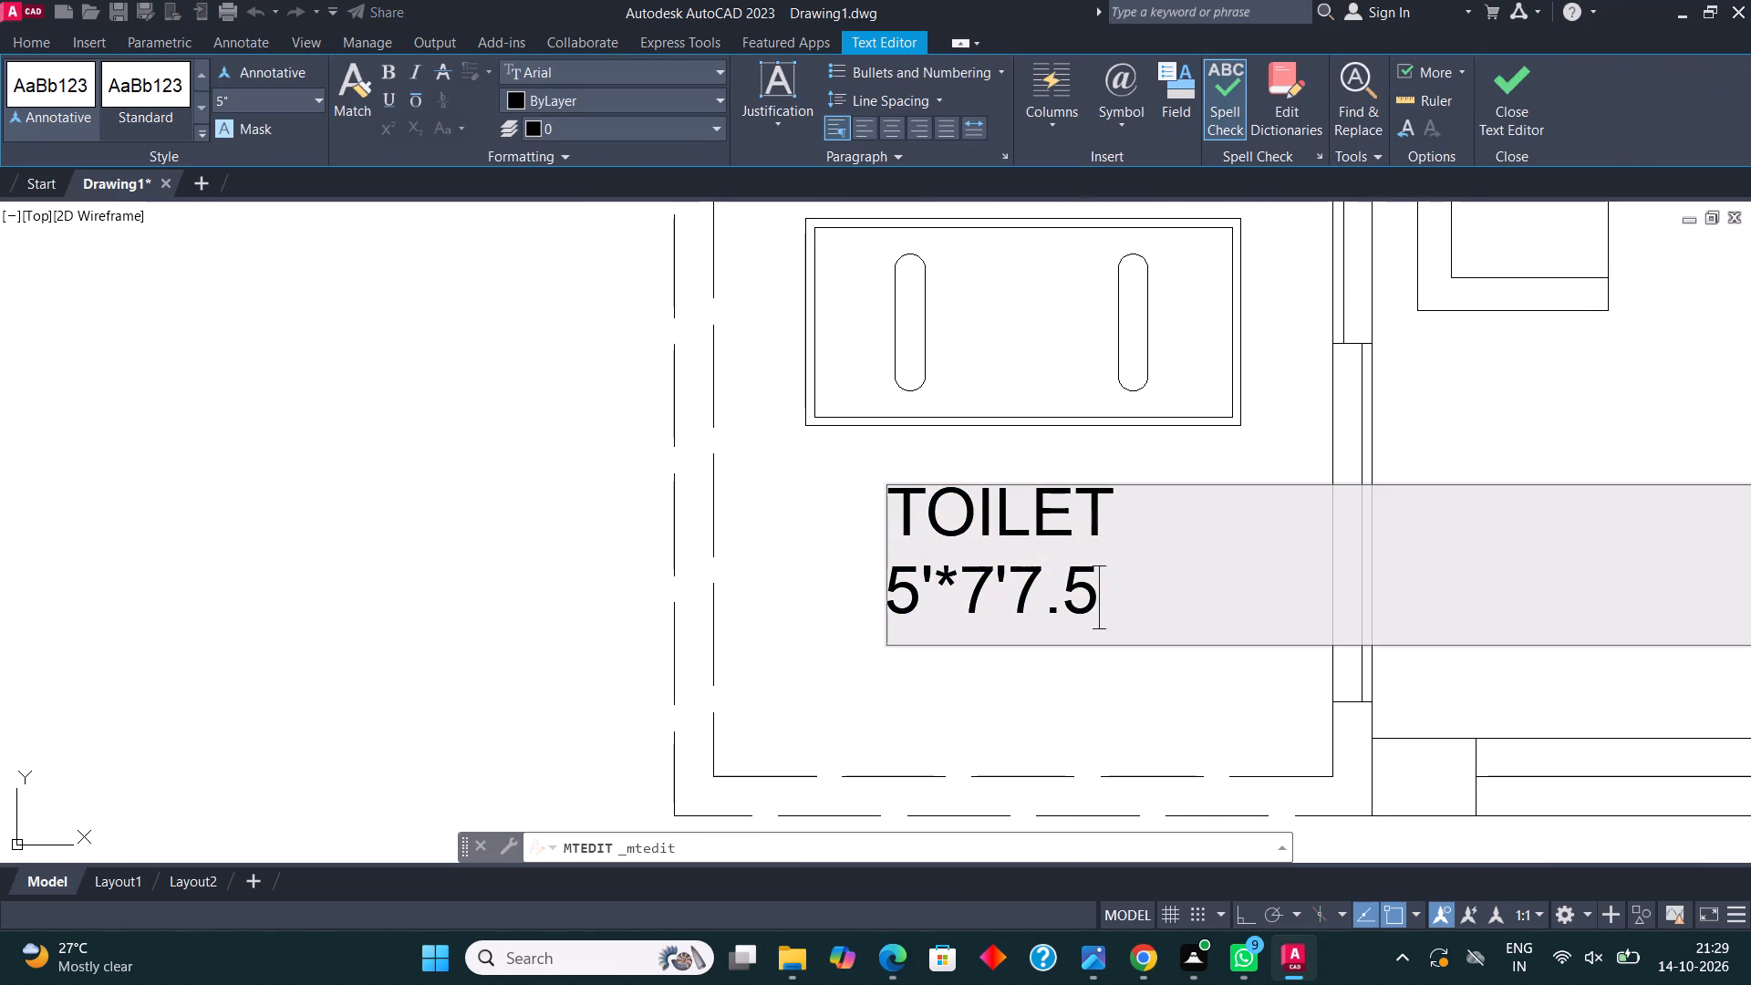
type("BALCONY")
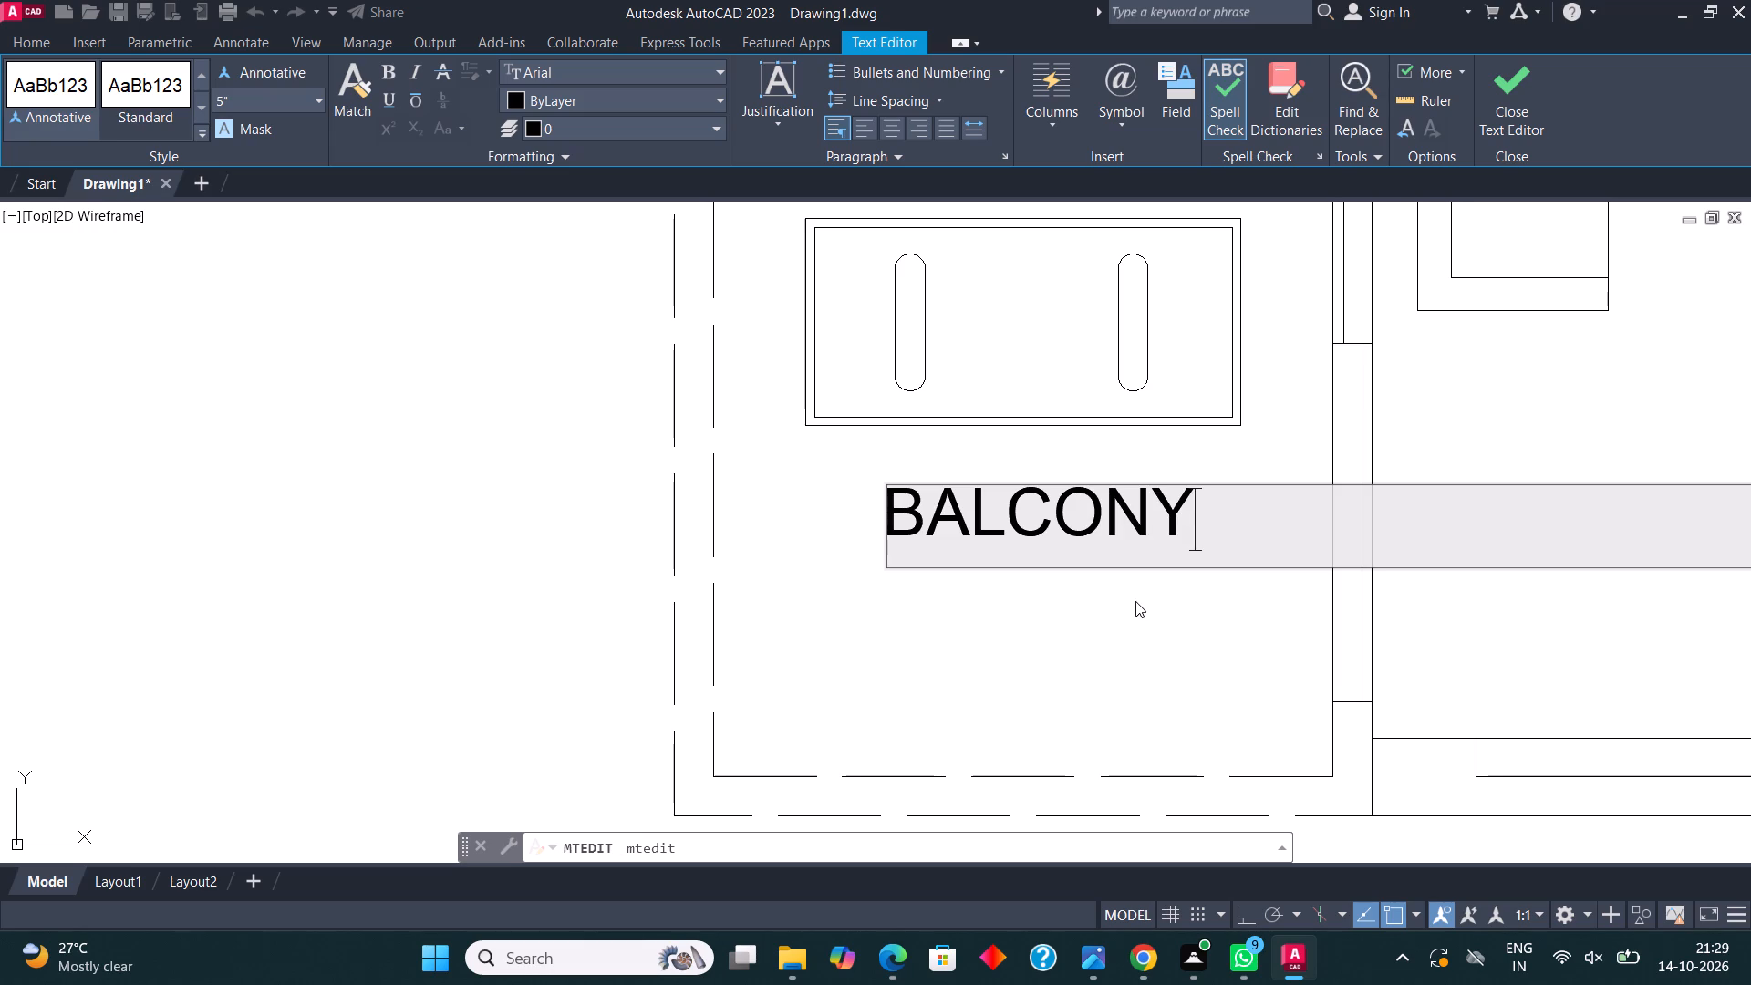
key("Return")
type("6'*")
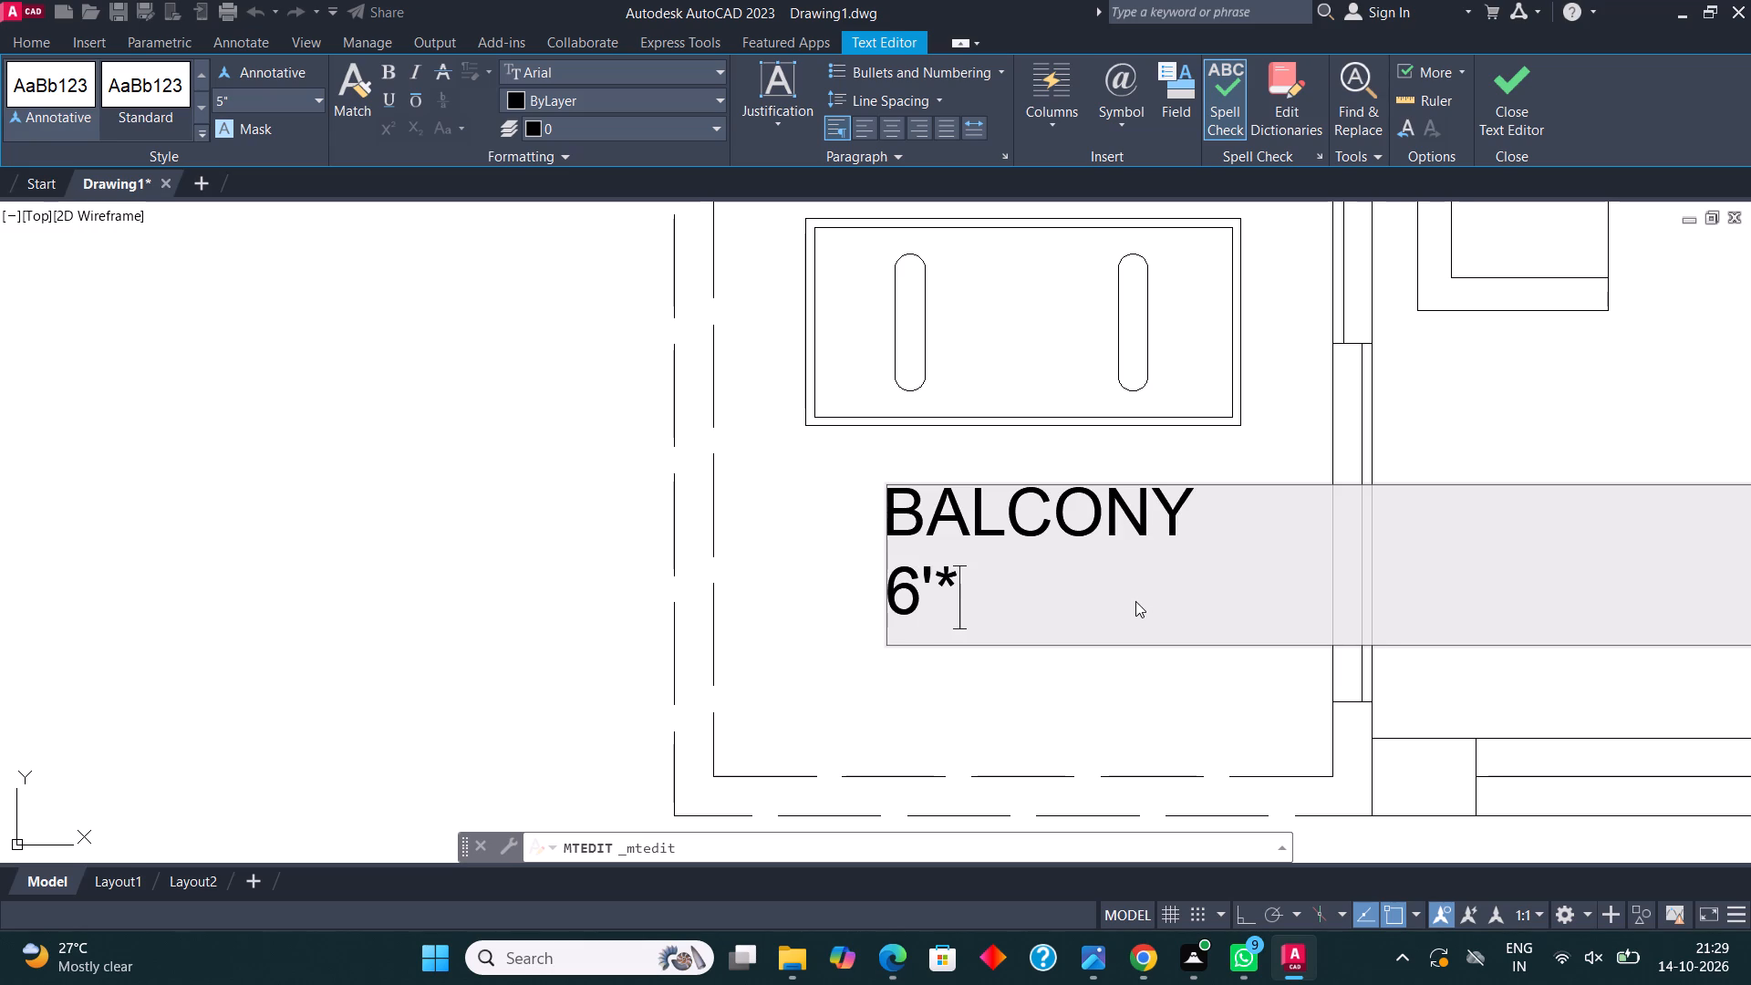
type("7'")
type("9\"")
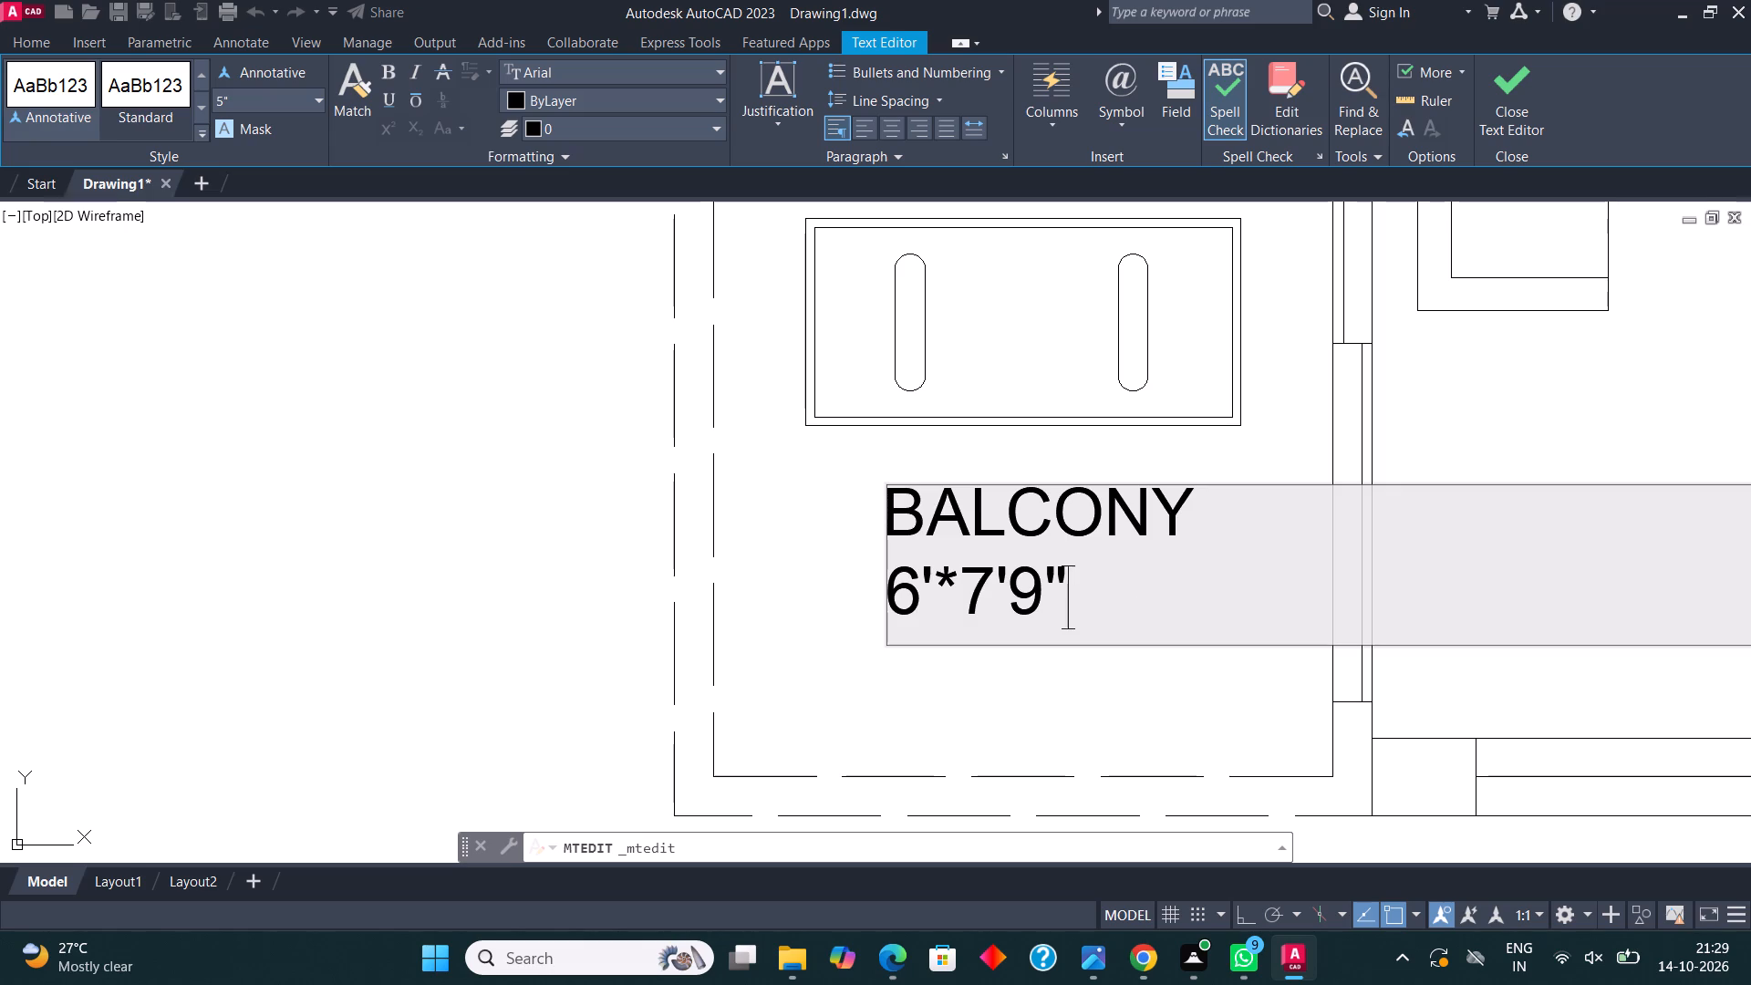
Indent the 6'*7'9" dimension line by three spaces under the BALCONY name and finish the text edit.
left_click(889, 584)
key("space")
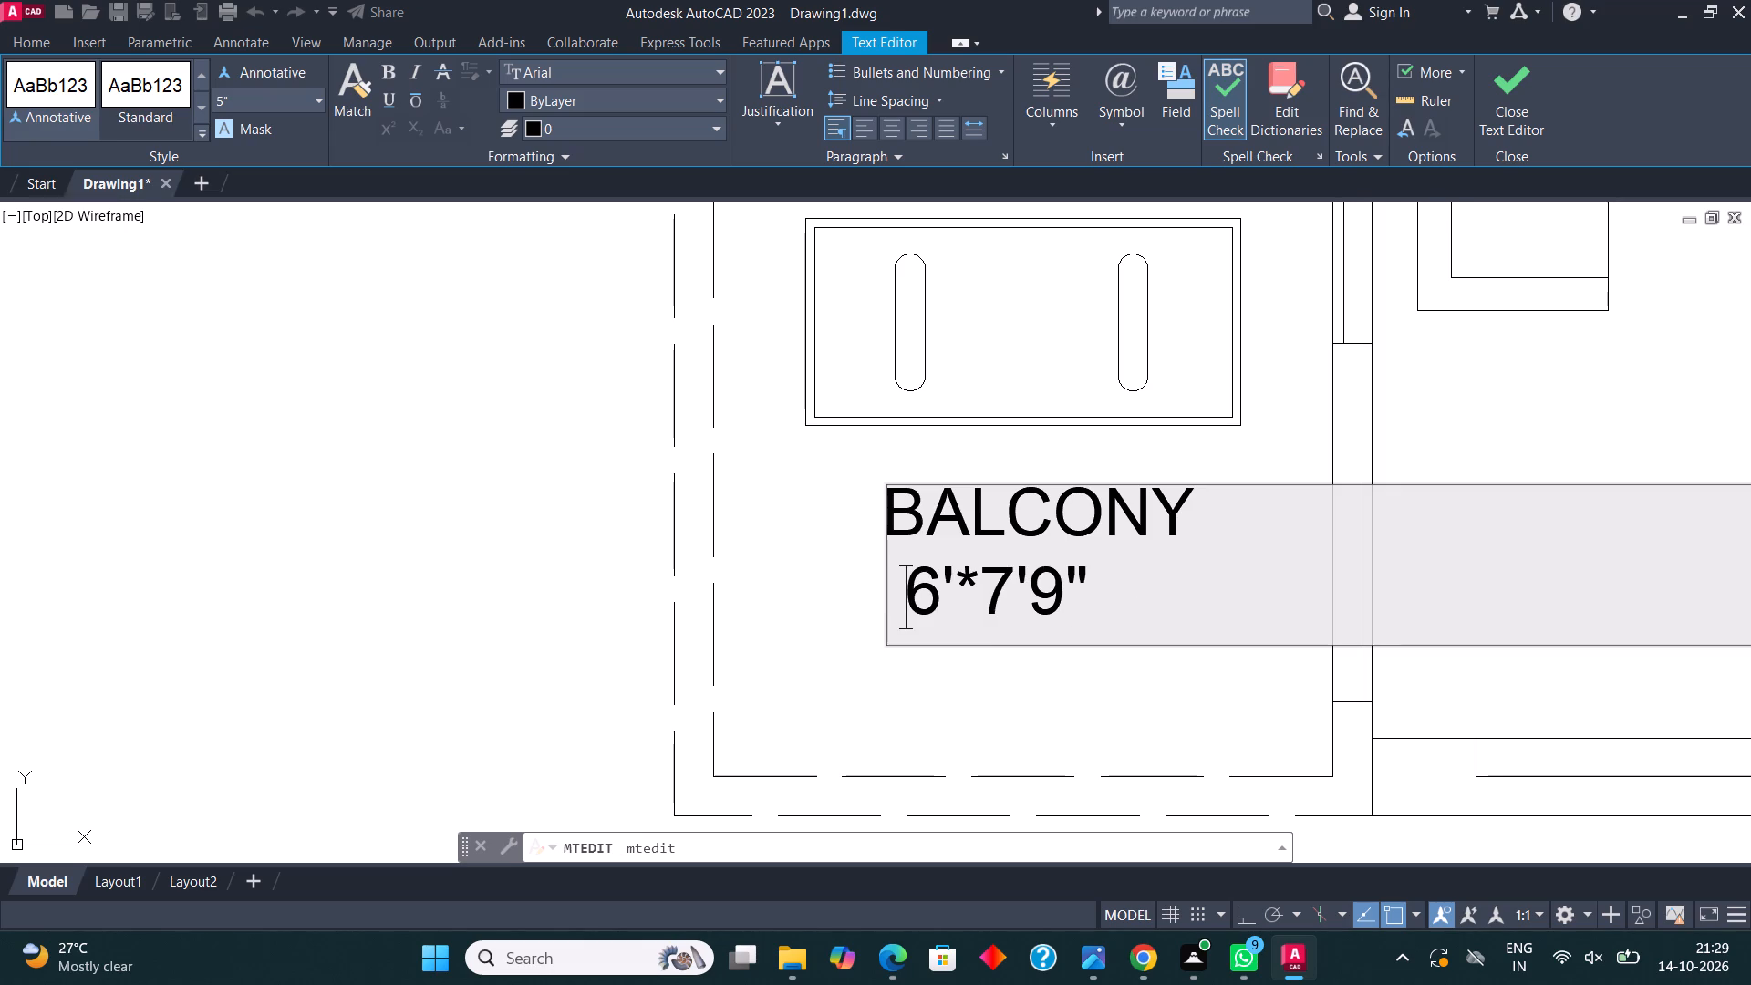
key("space")
key("space")
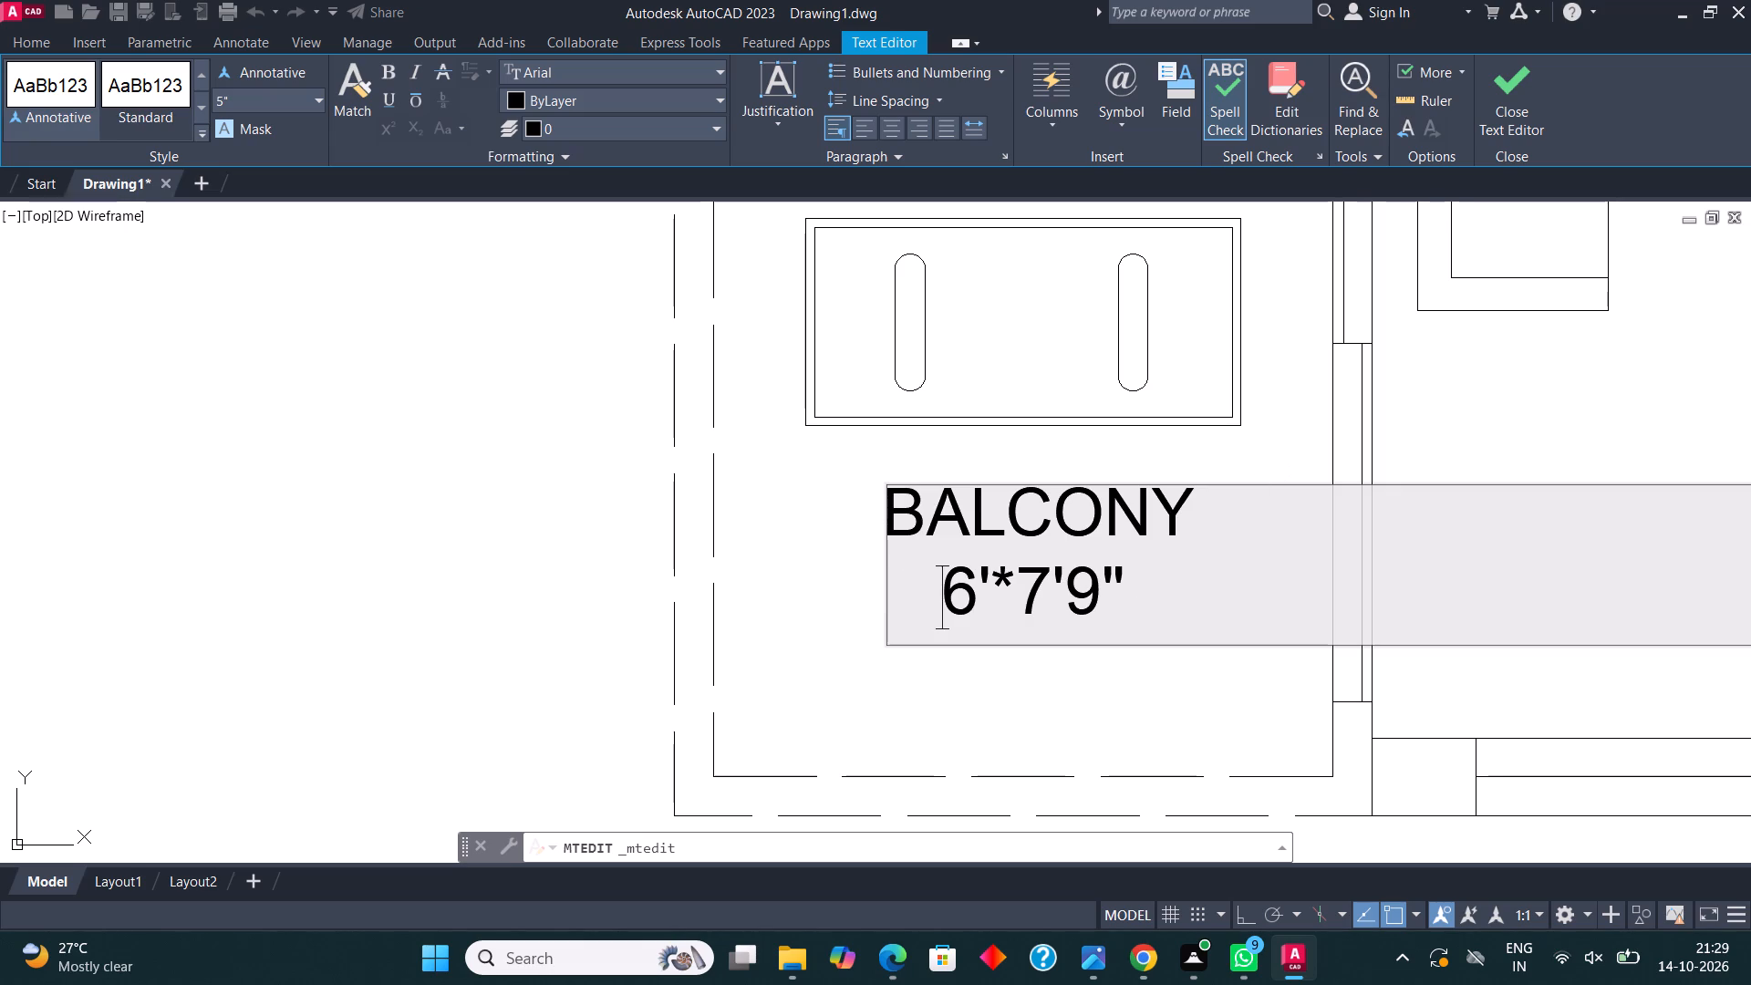
left_click(1156, 576)
left_click(1518, 88)
Replace the TOILET label below the centre table in the sofa area with DRAWING ROOM and 15'*12'4.5" on a second line.
scroll(772, 524, "down", 3)
scroll(1056, 468, "up", 3)
left_click(1044, 430)
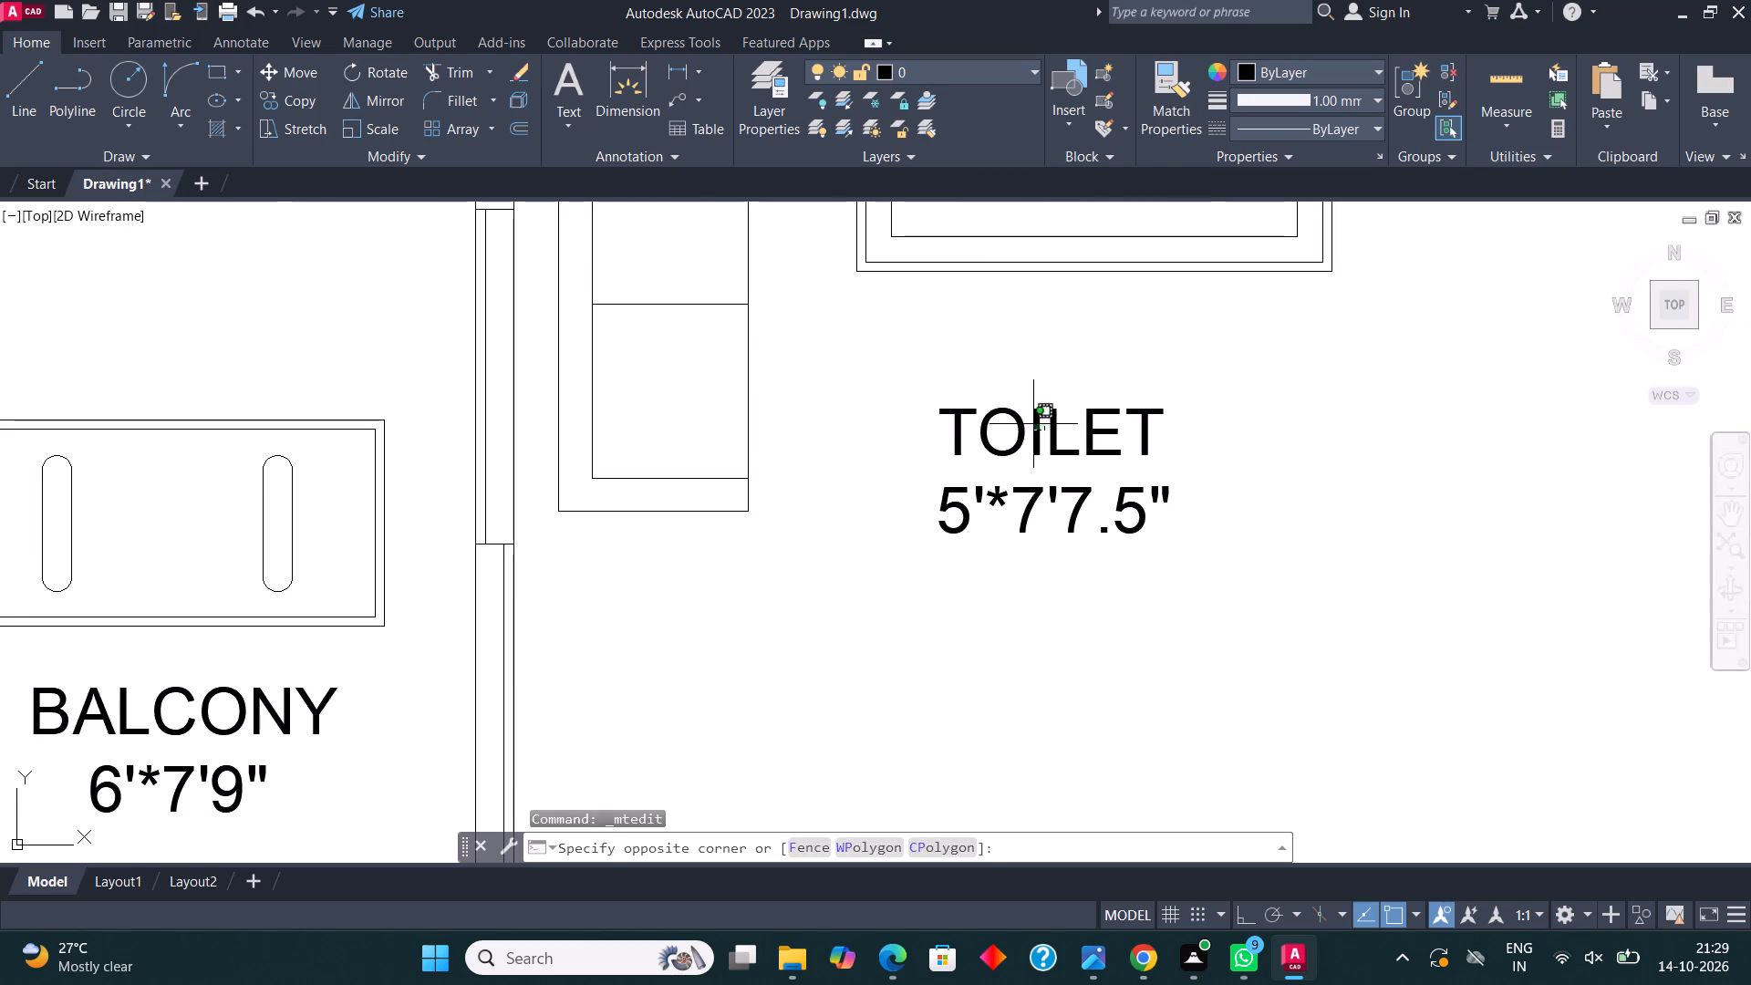
left_click(1033, 424)
right_click(1032, 424)
left_click(1143, 358)
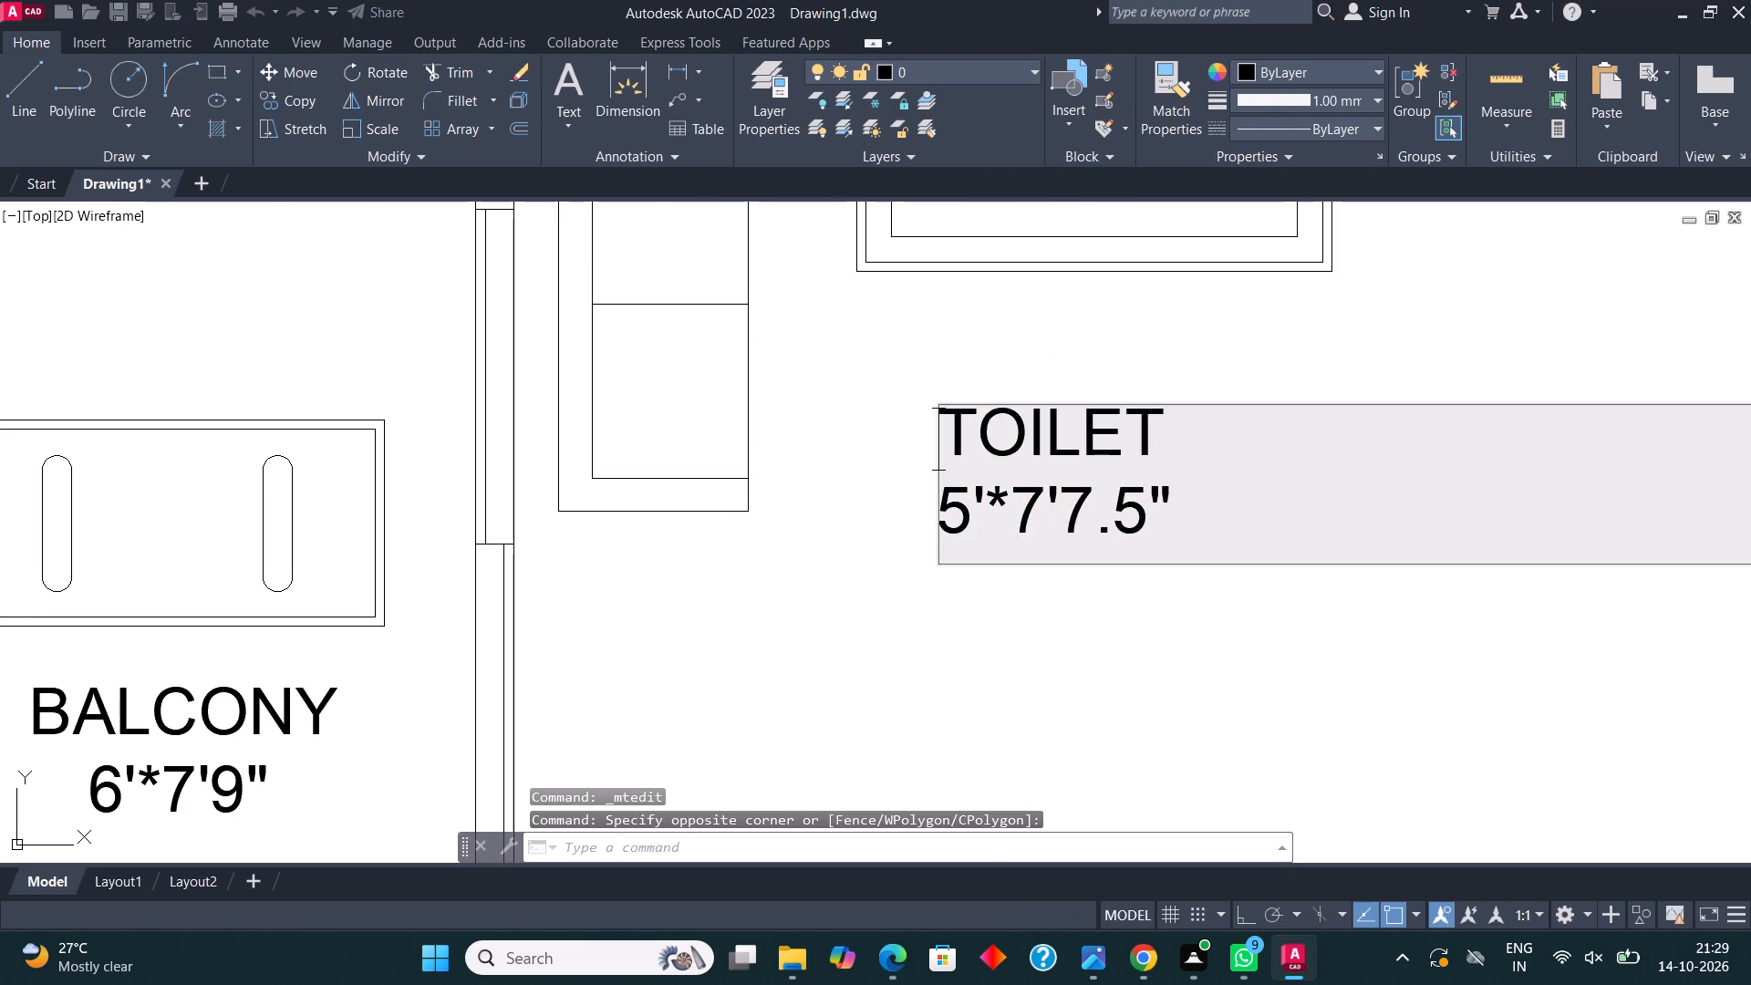
left_click(1191, 528)
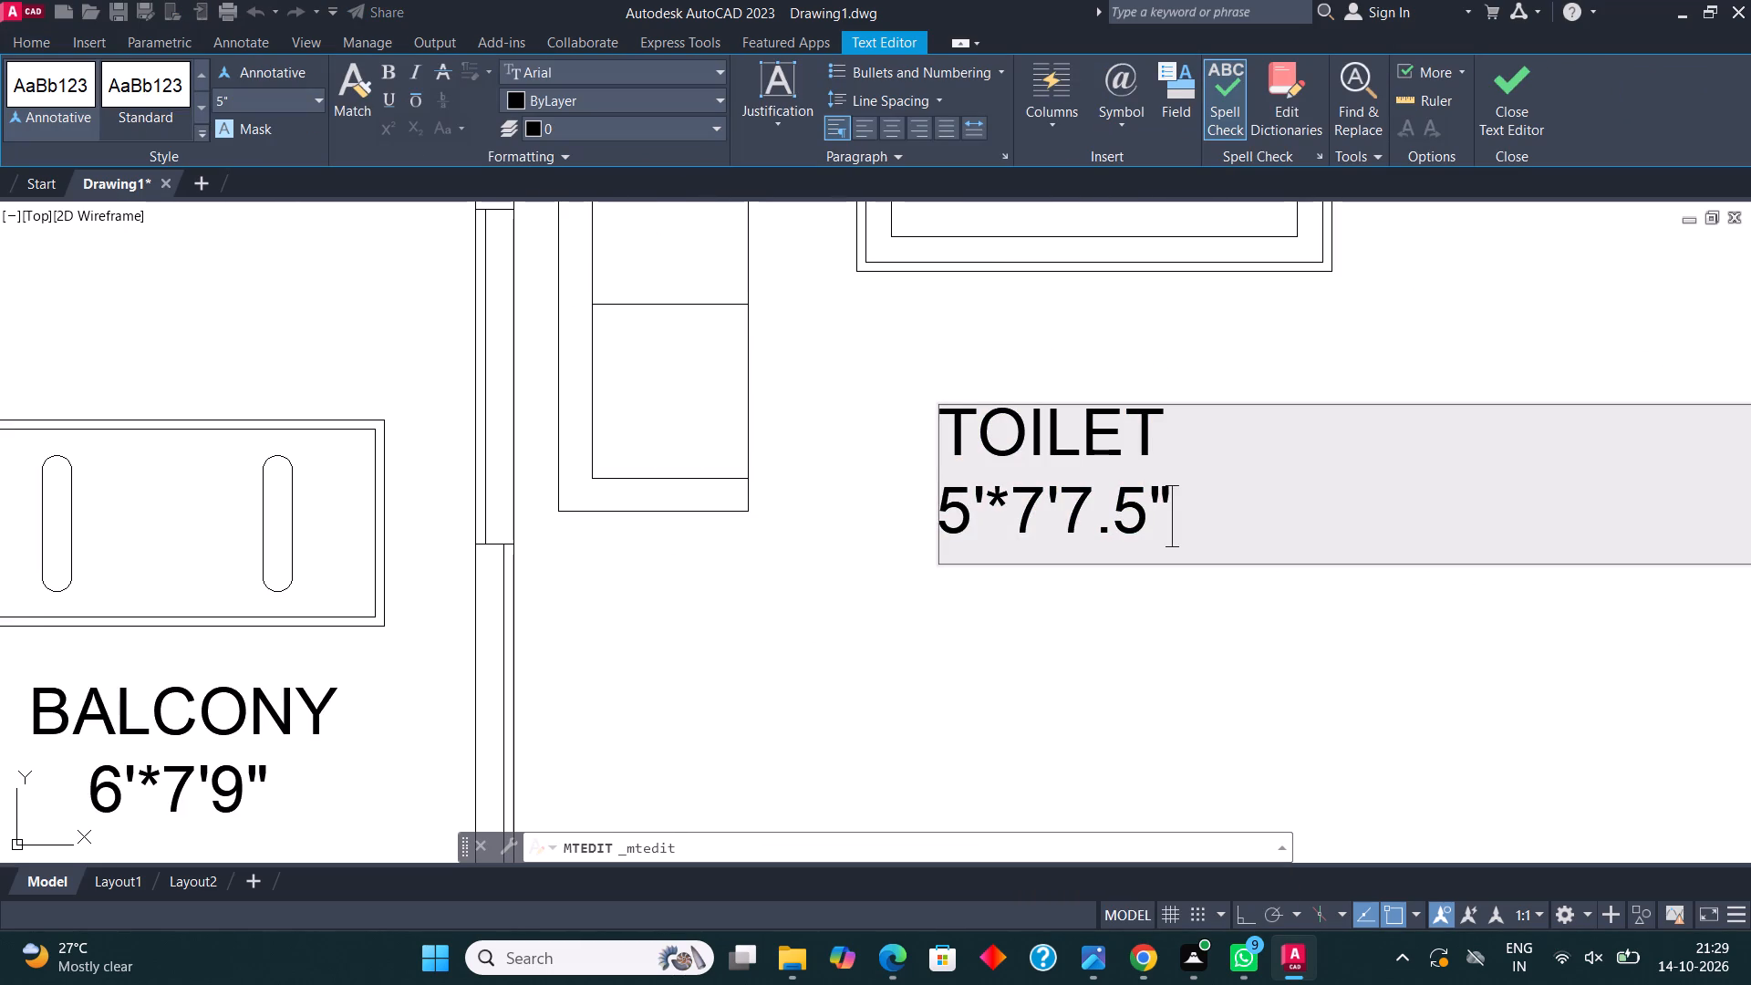
key("BackSpace")
key("BackSpace")
key("BackSpace")
key("BackSpace")
key("BackSpace")
key("BackSpace")
key("BackSpace")
key("BackSpace")
key("BackSpace")
key("BackSpace")
key("BackSpace")
key("BackSpace")
key("BackSpace")
key("BackSpace")
key("BackSpace")
key("BackSpace")
key("BackSpace")
key("BackSpace")
key("BackSpace")
key("BackSpace")
type("DRAWING")
key("space")
type("ROOM")
key("Return")
type("15'")
type("*12")
type("'4.5\"")
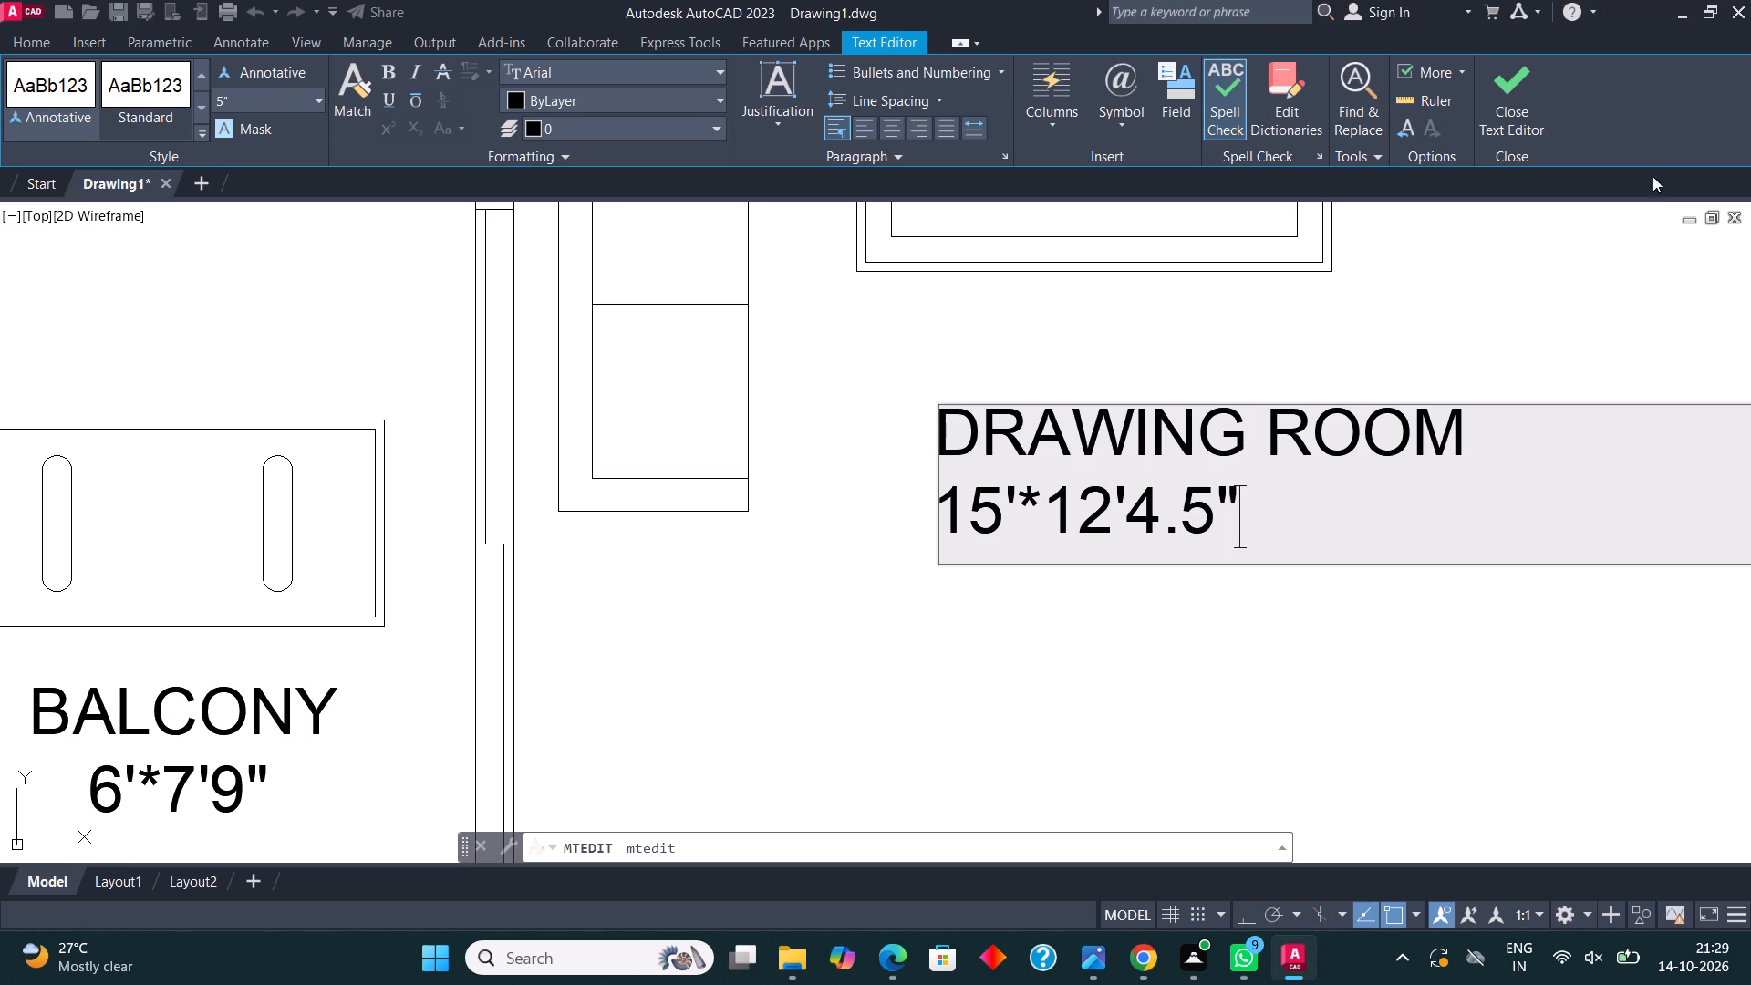
left_click(1485, 88)
Replace the TOILET label inside the entrance door, below the row of cabinets, with VESTIBULE and 5'*5' on a second line.
scroll(1017, 457, "down", 4)
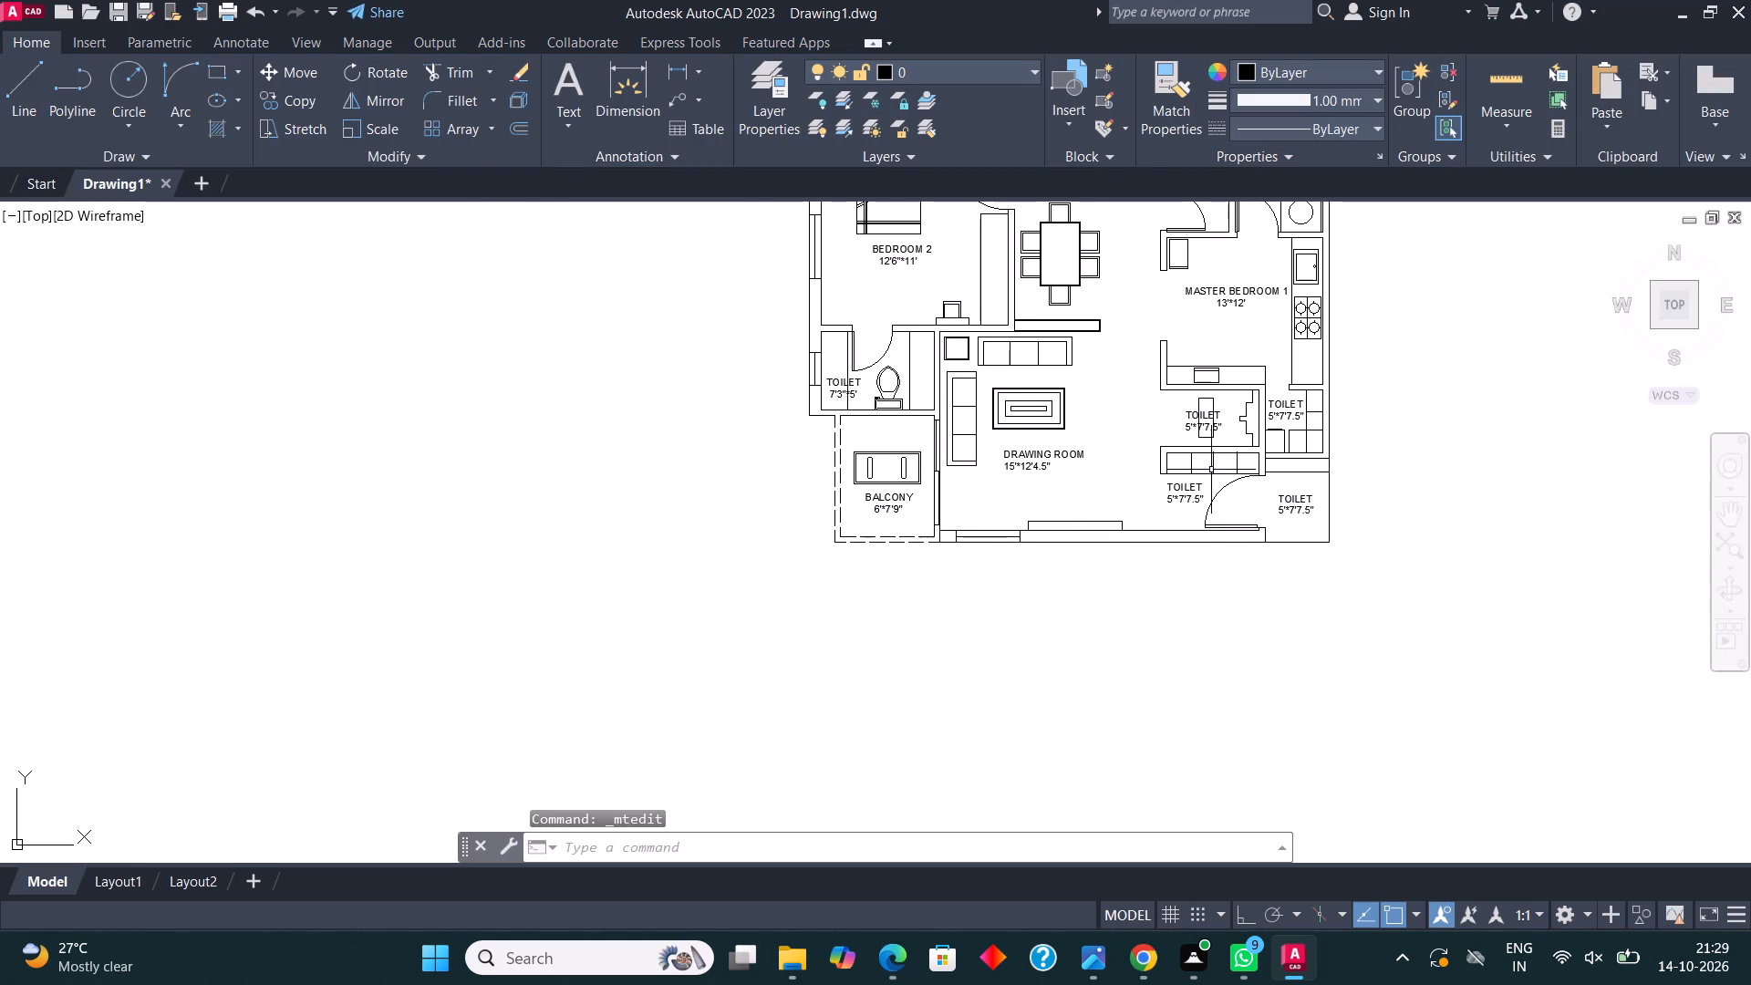
middle_click_drag(1208, 469, 1150, 479)
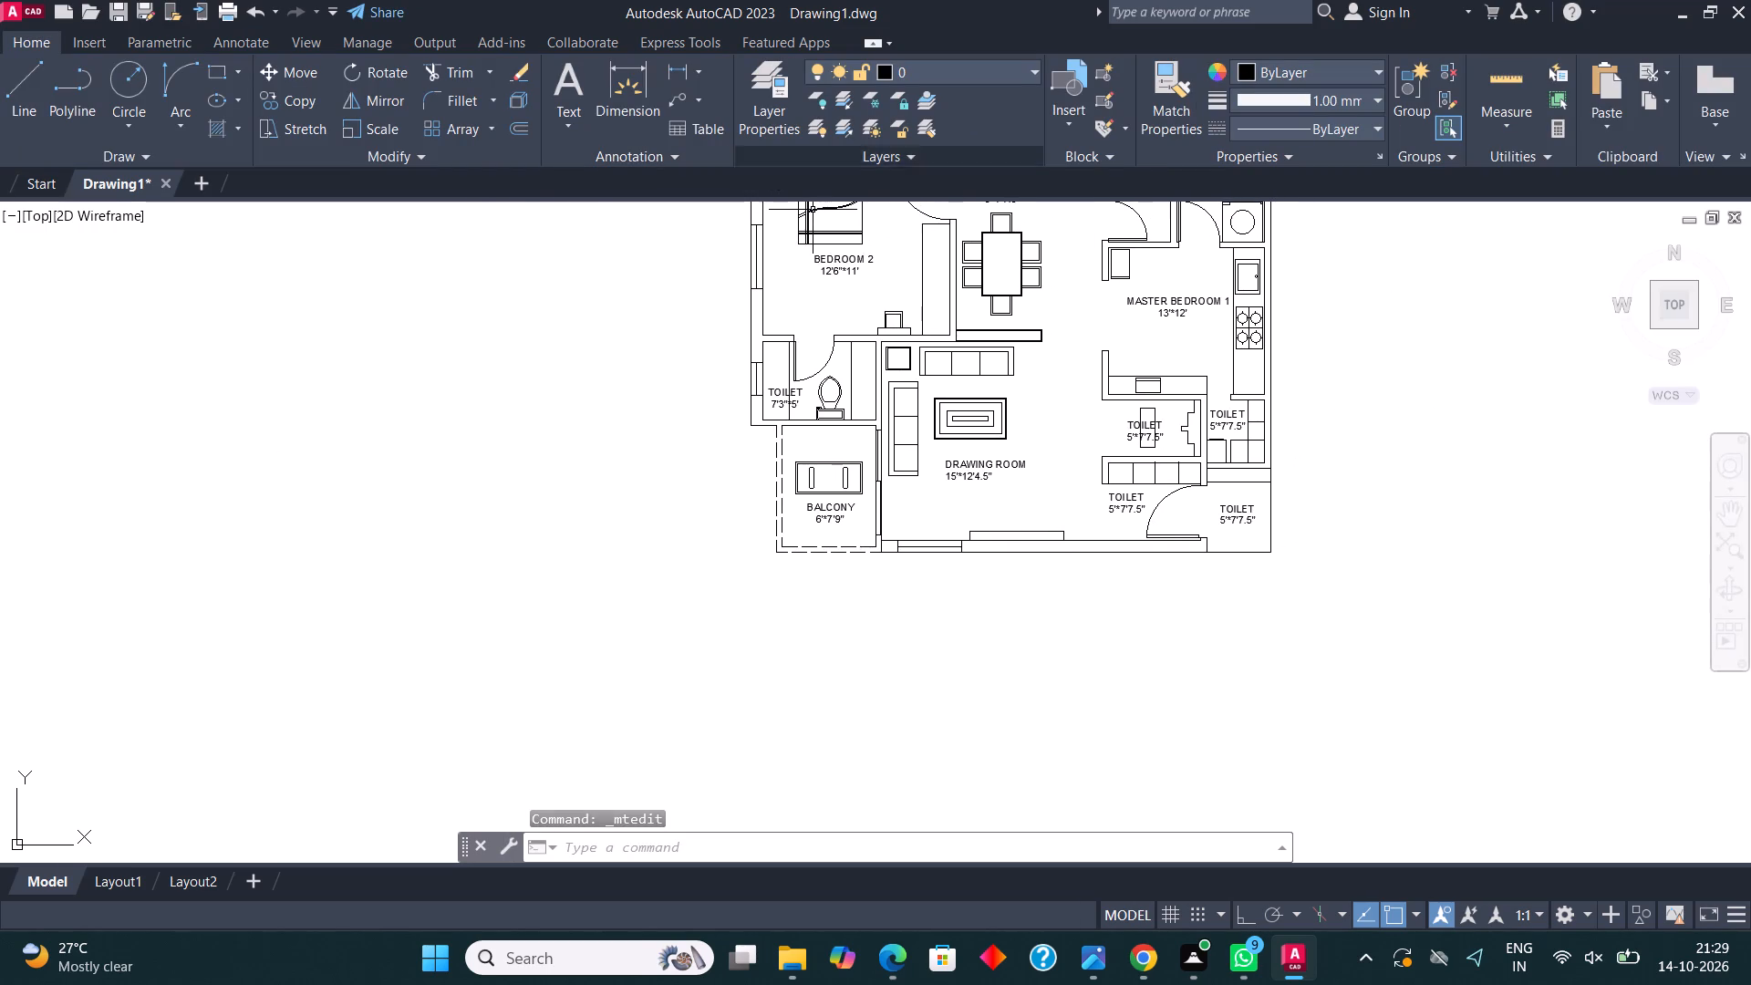
scroll(1121, 489, "up", 3)
middle_click_drag(1062, 465, 878, 417)
scroll(1003, 482, "up", 1)
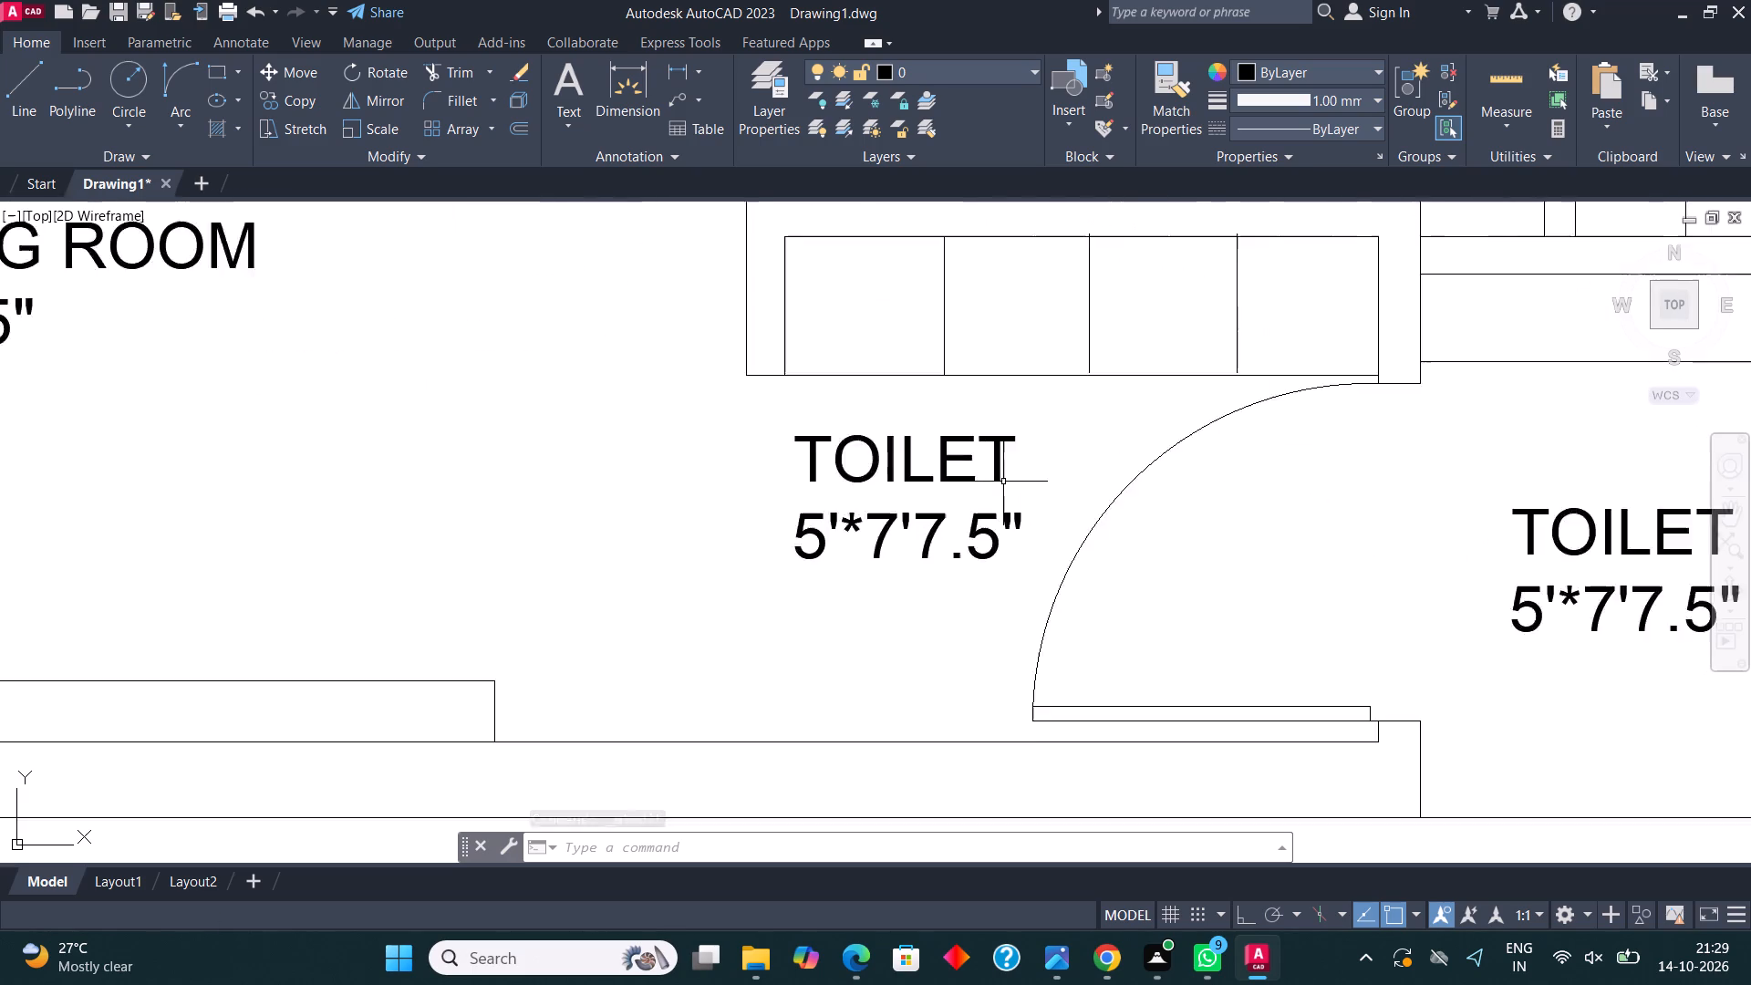
scroll(1003, 482, "up", 1)
left_click(944, 473)
right_click(944, 473)
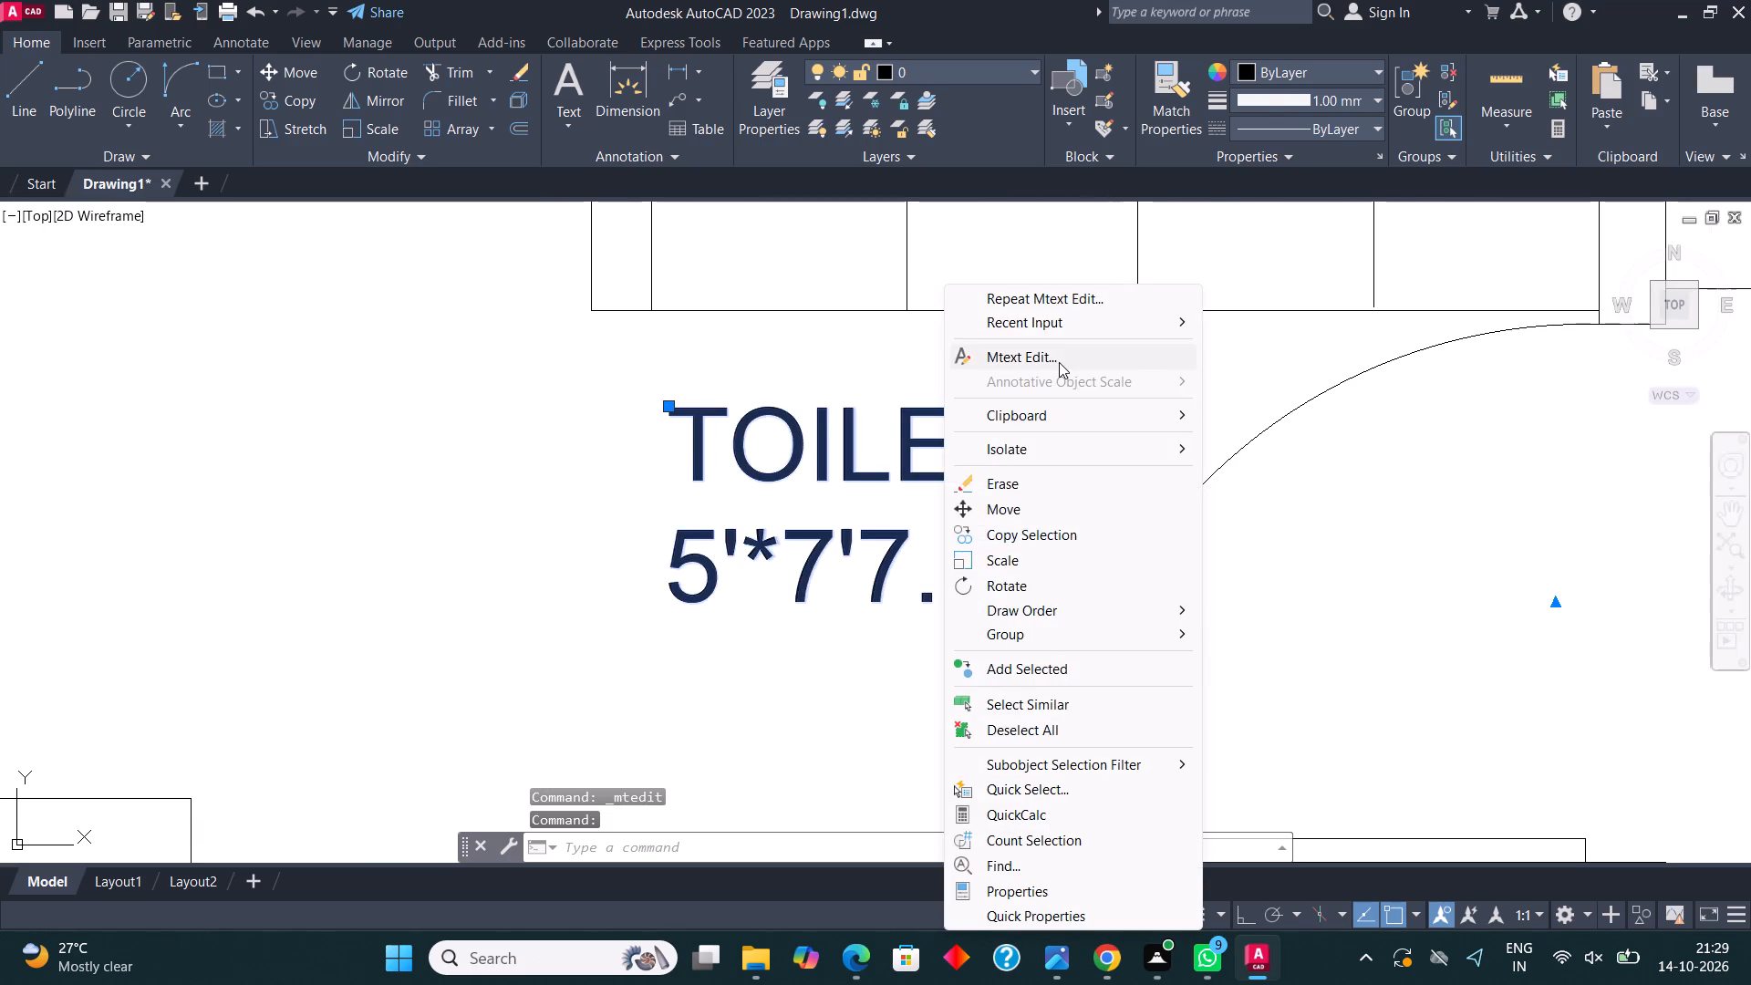
left_click(1059, 362)
left_click(1061, 561)
key("BackSpace")
key("BackSpace")
key("BackSpace")
key("BackSpace")
key("BackSpace")
key("BackSpace")
key("BackSpace")
key("BackSpace")
key("BackSpace")
key("BackSpace")
key("BackSpace")
key("BackSpace")
key("BackSpace")
key("BackSpace")
key("BackSpace")
key("BackSpace")
key("BackSpace")
key("BackSpace")
key("BackSpace")
key("BackSpace")
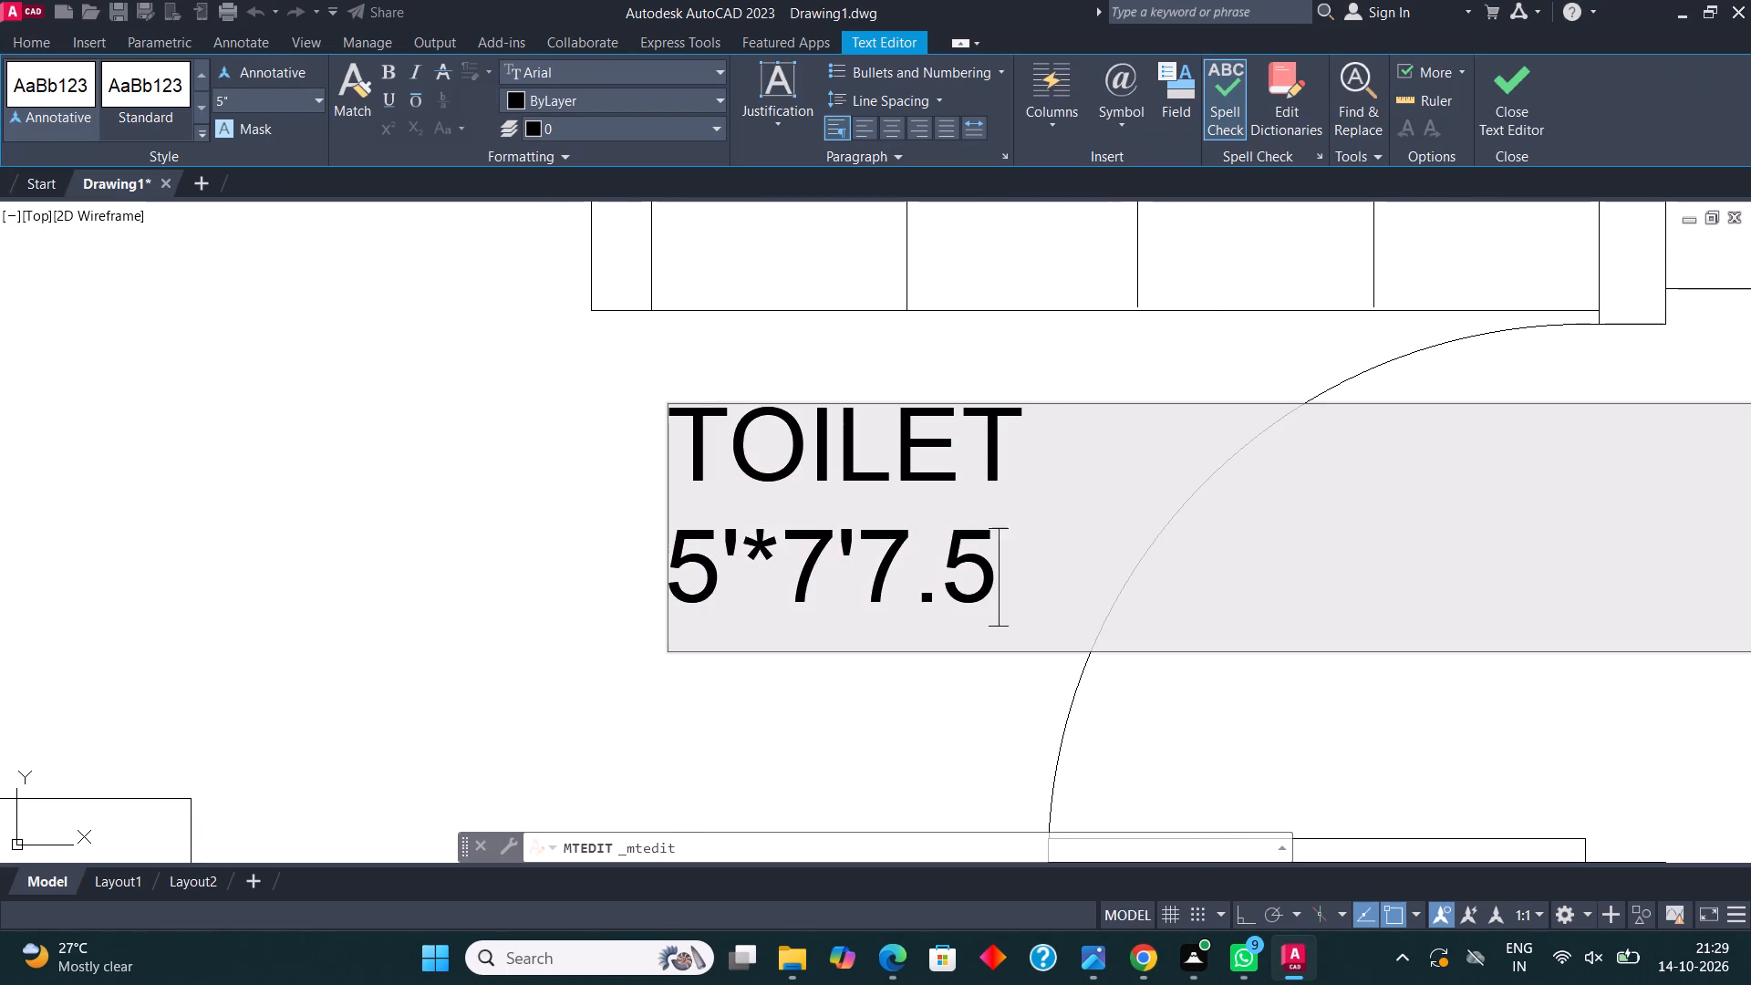
type("VES")
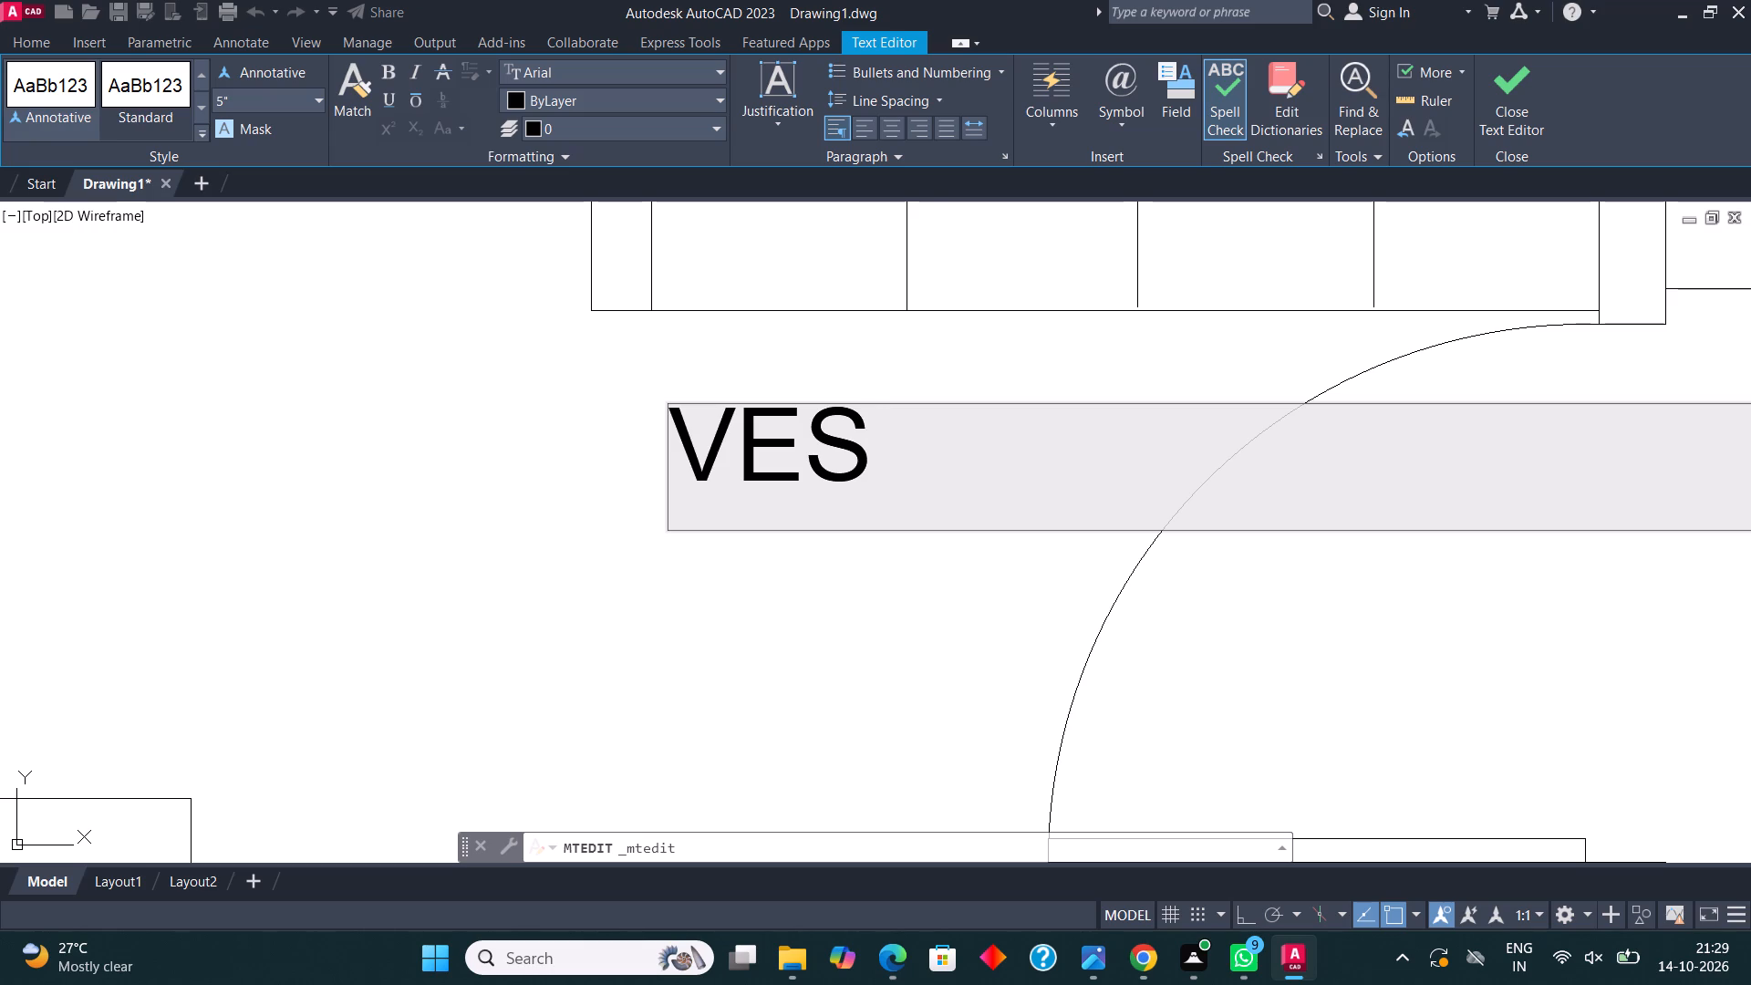
type("TI")
type("BULE")
key("Return")
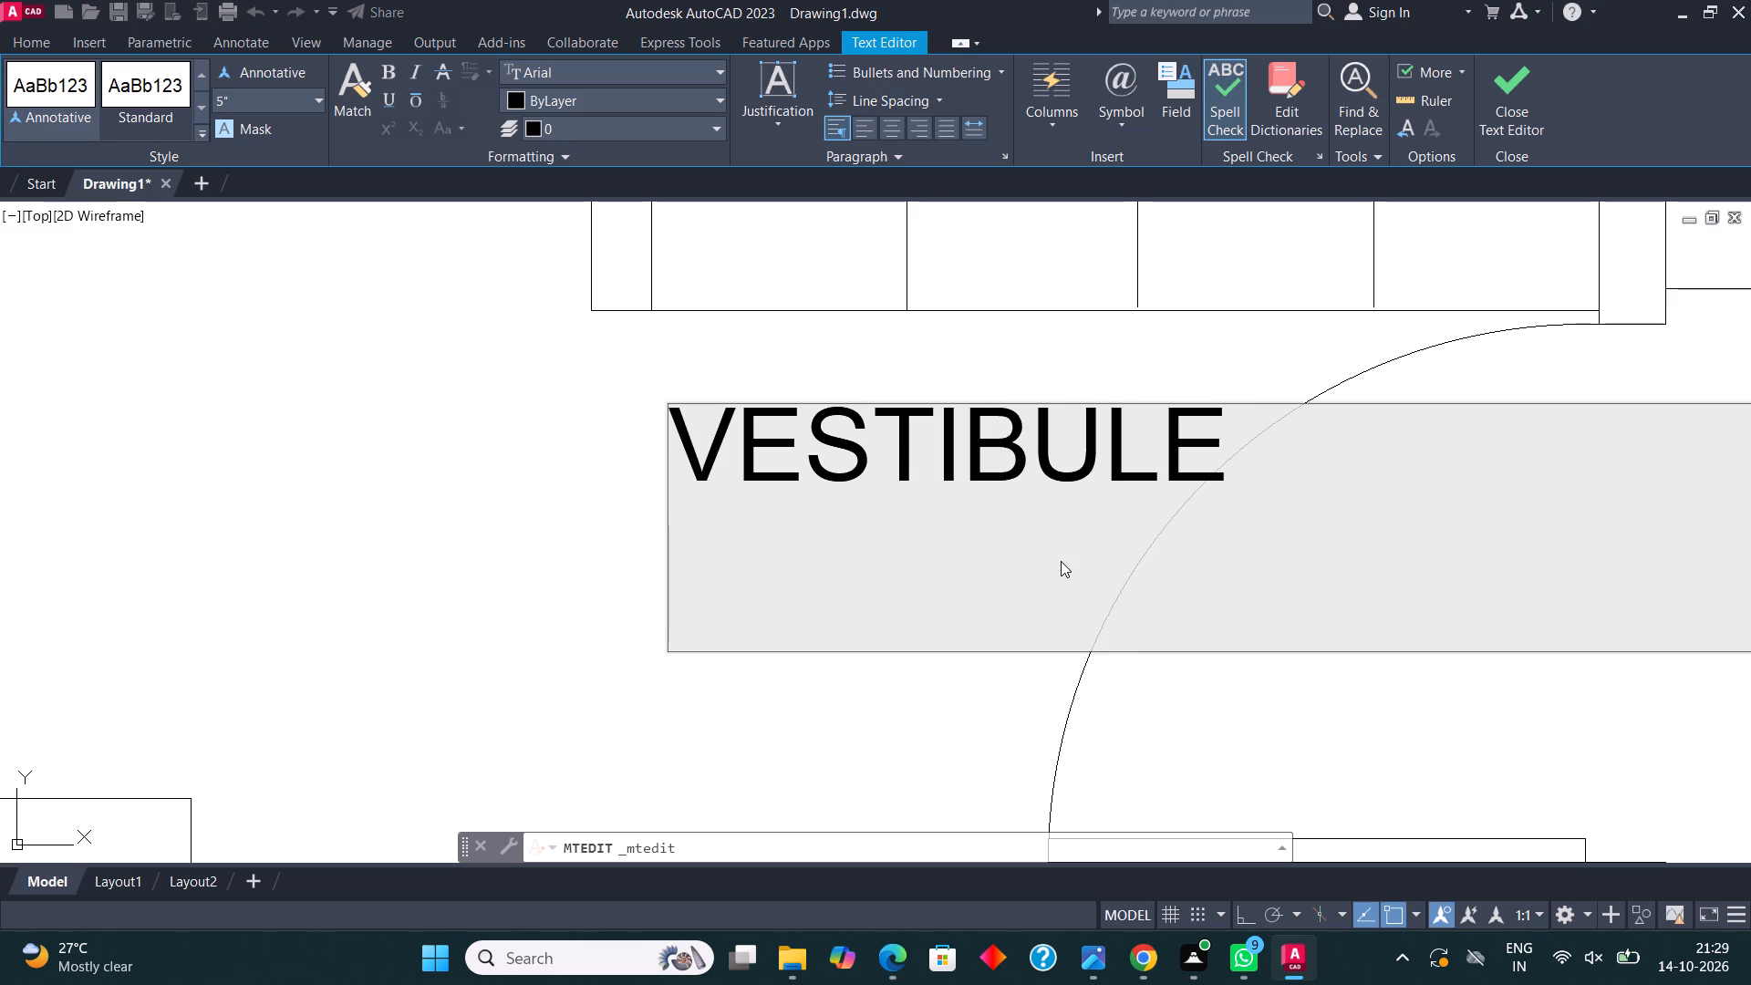
type("5'*5'")
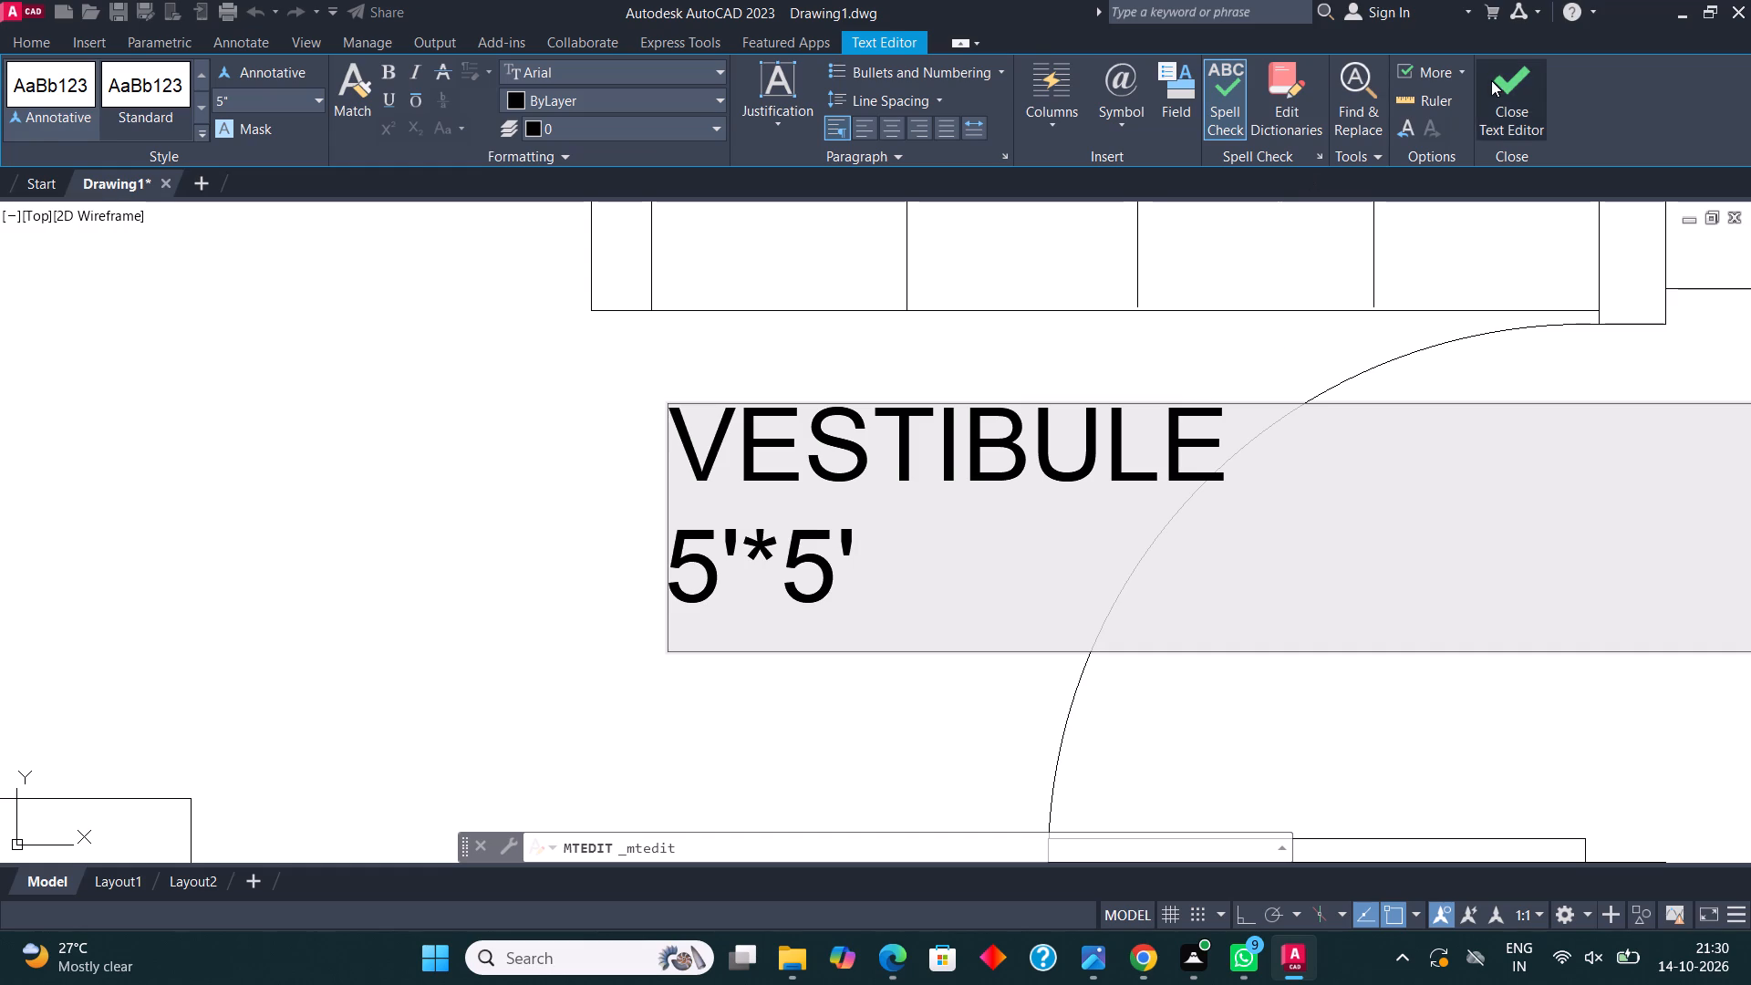
left_click(1493, 80)
Replace the TOILET label in the area outside the entrance door with B and 103 on a second line.
scroll(866, 489, "down", 3)
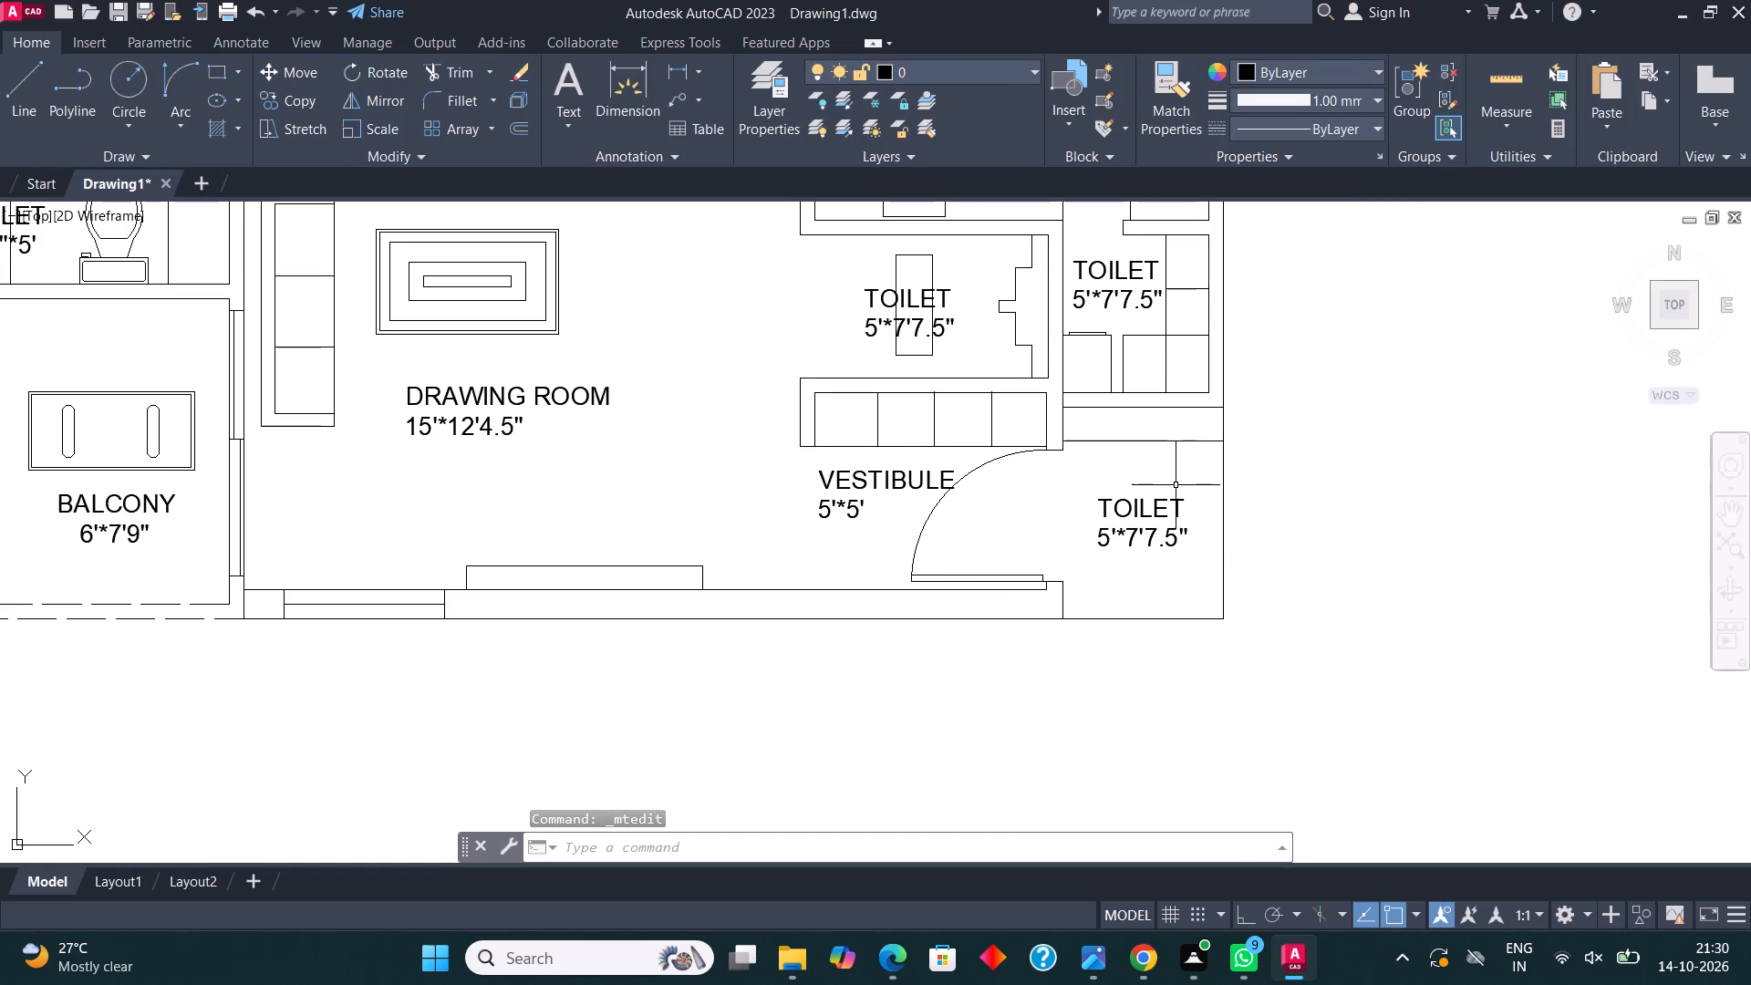
middle_click_drag(1166, 481, 1124, 489)
scroll(1120, 506, "up", 2)
left_click(1084, 528)
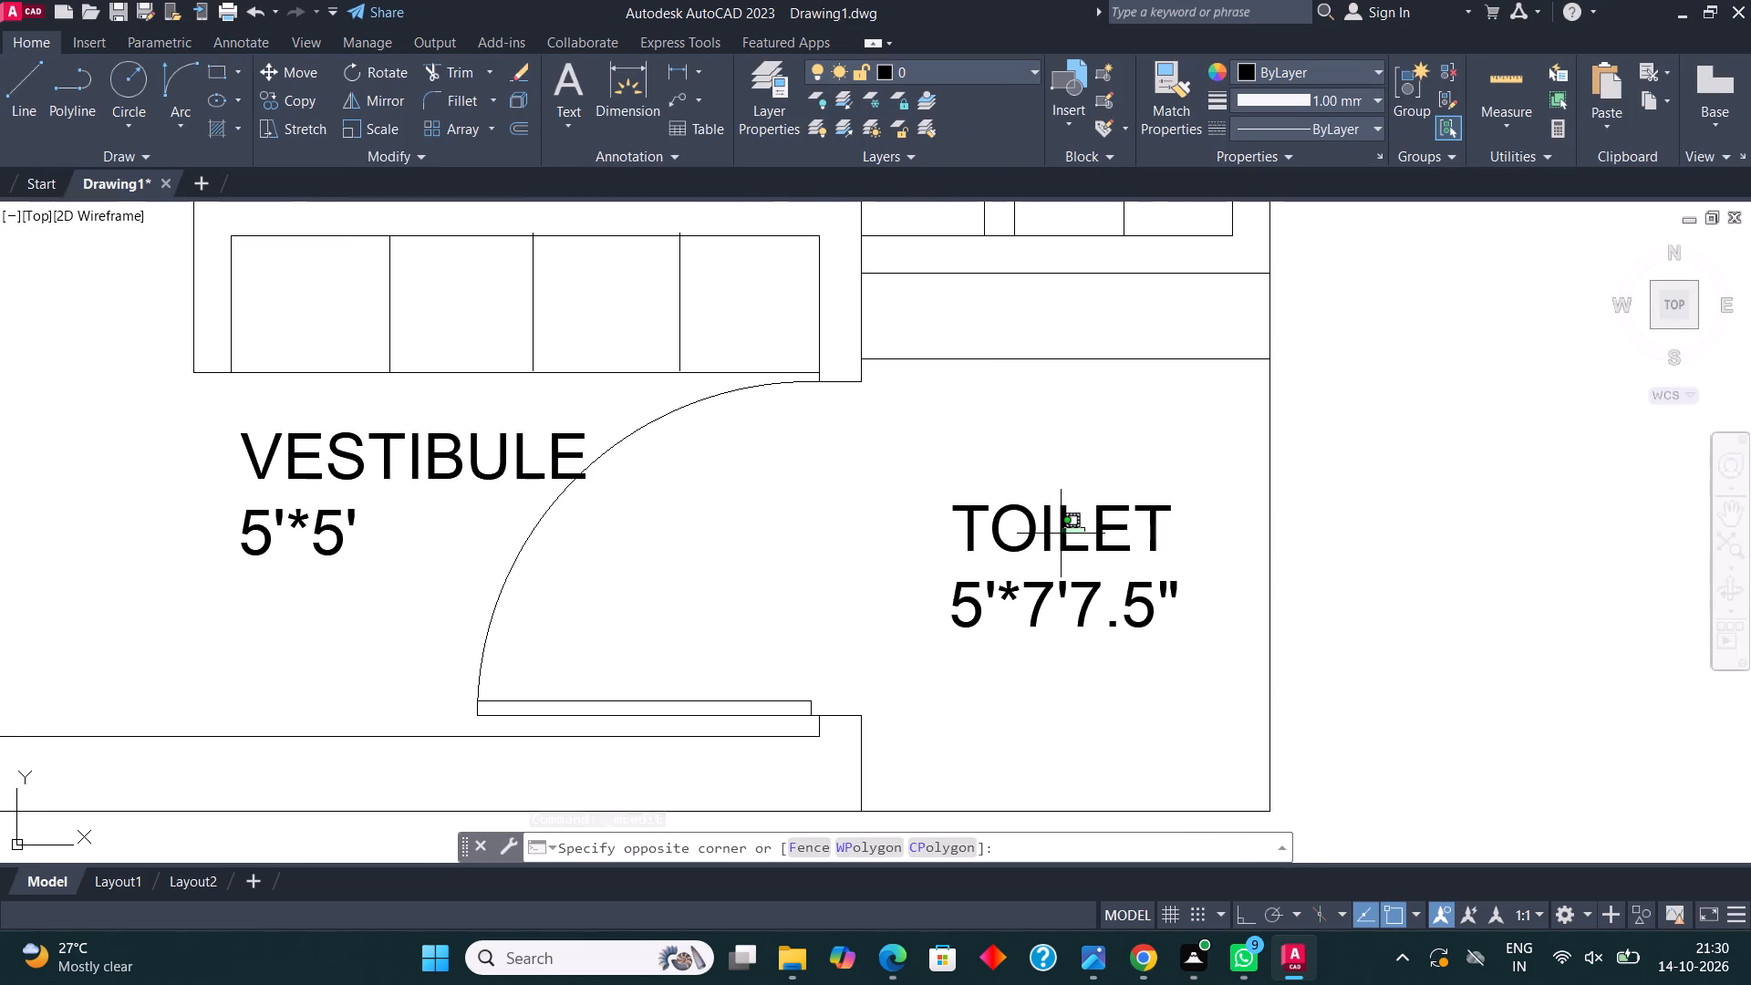
left_click(1061, 535)
right_click(1060, 535)
left_click(1142, 362)
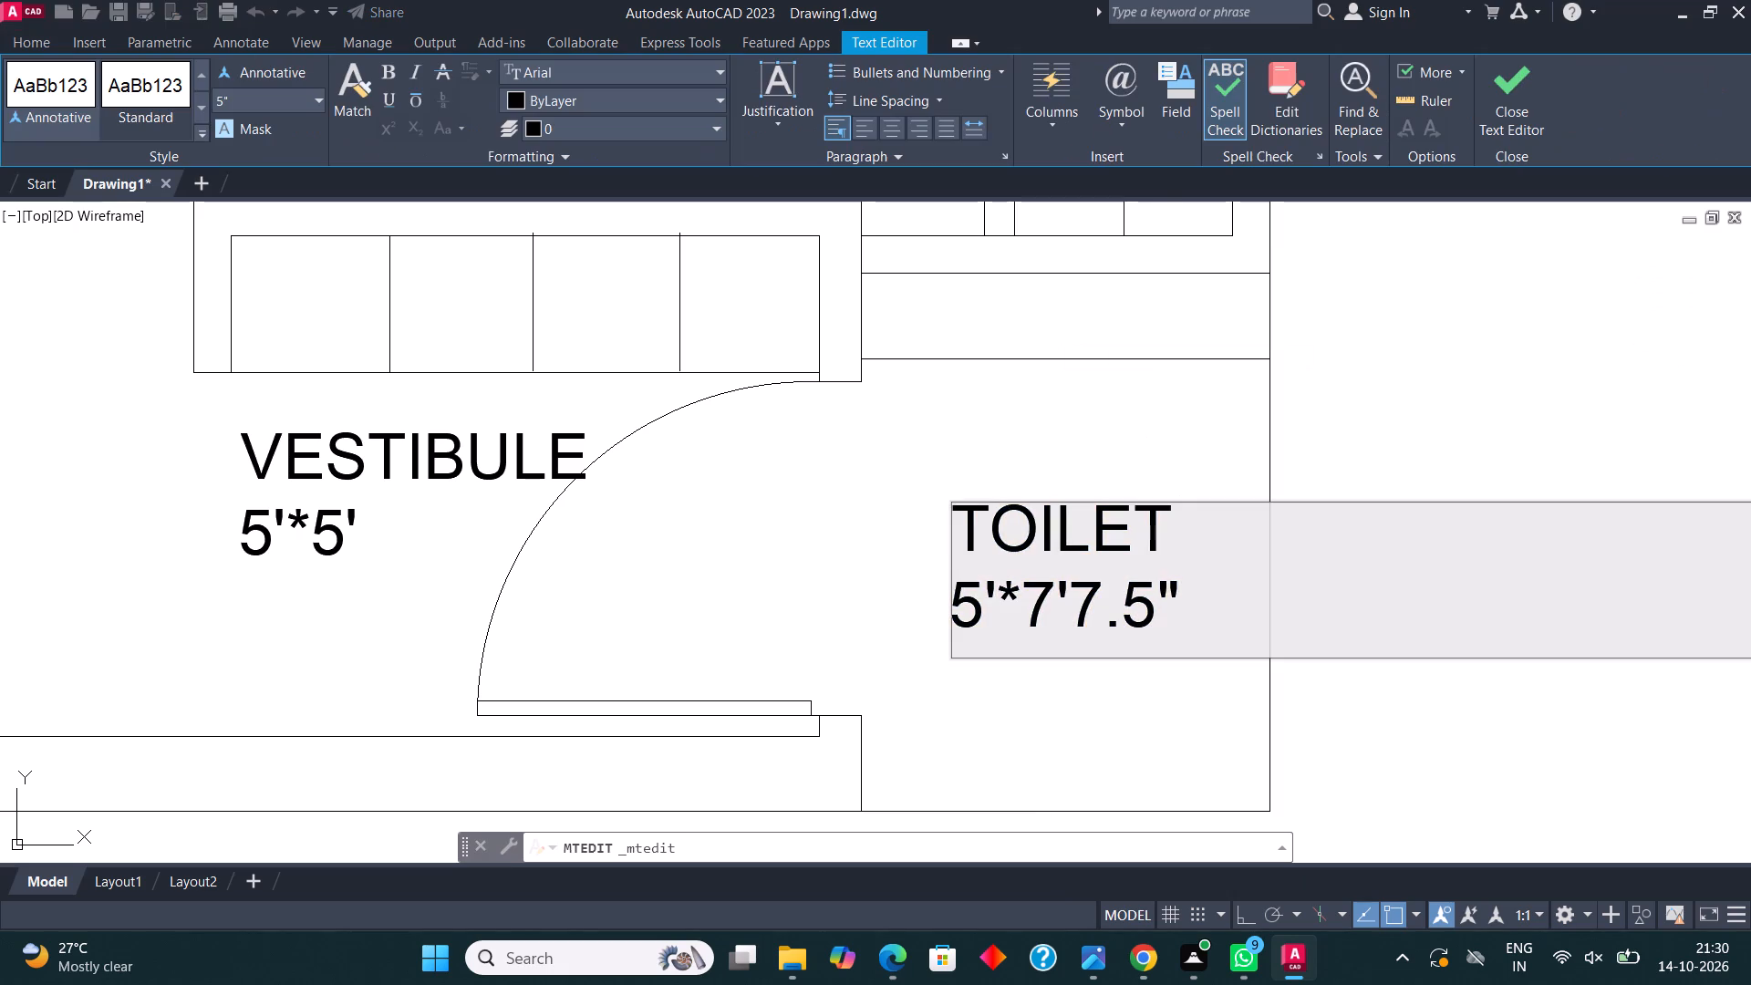
left_click(1202, 628)
key("BackSpace")
key("BackSpace")
key("BackSpace")
key("BackSpace")
key("BackSpace")
key("BackSpace")
key("BackSpace")
key("BackSpace")
key("BackSpace")
key("BackSpace")
key("BackSpace")
key("BackSpace")
key("BackSpace")
key("BackSpace")
key("BackSpace")
key("BackSpace")
key("BackSpace")
key("BackSpace")
key("BackSpace")
key("BackSpace")
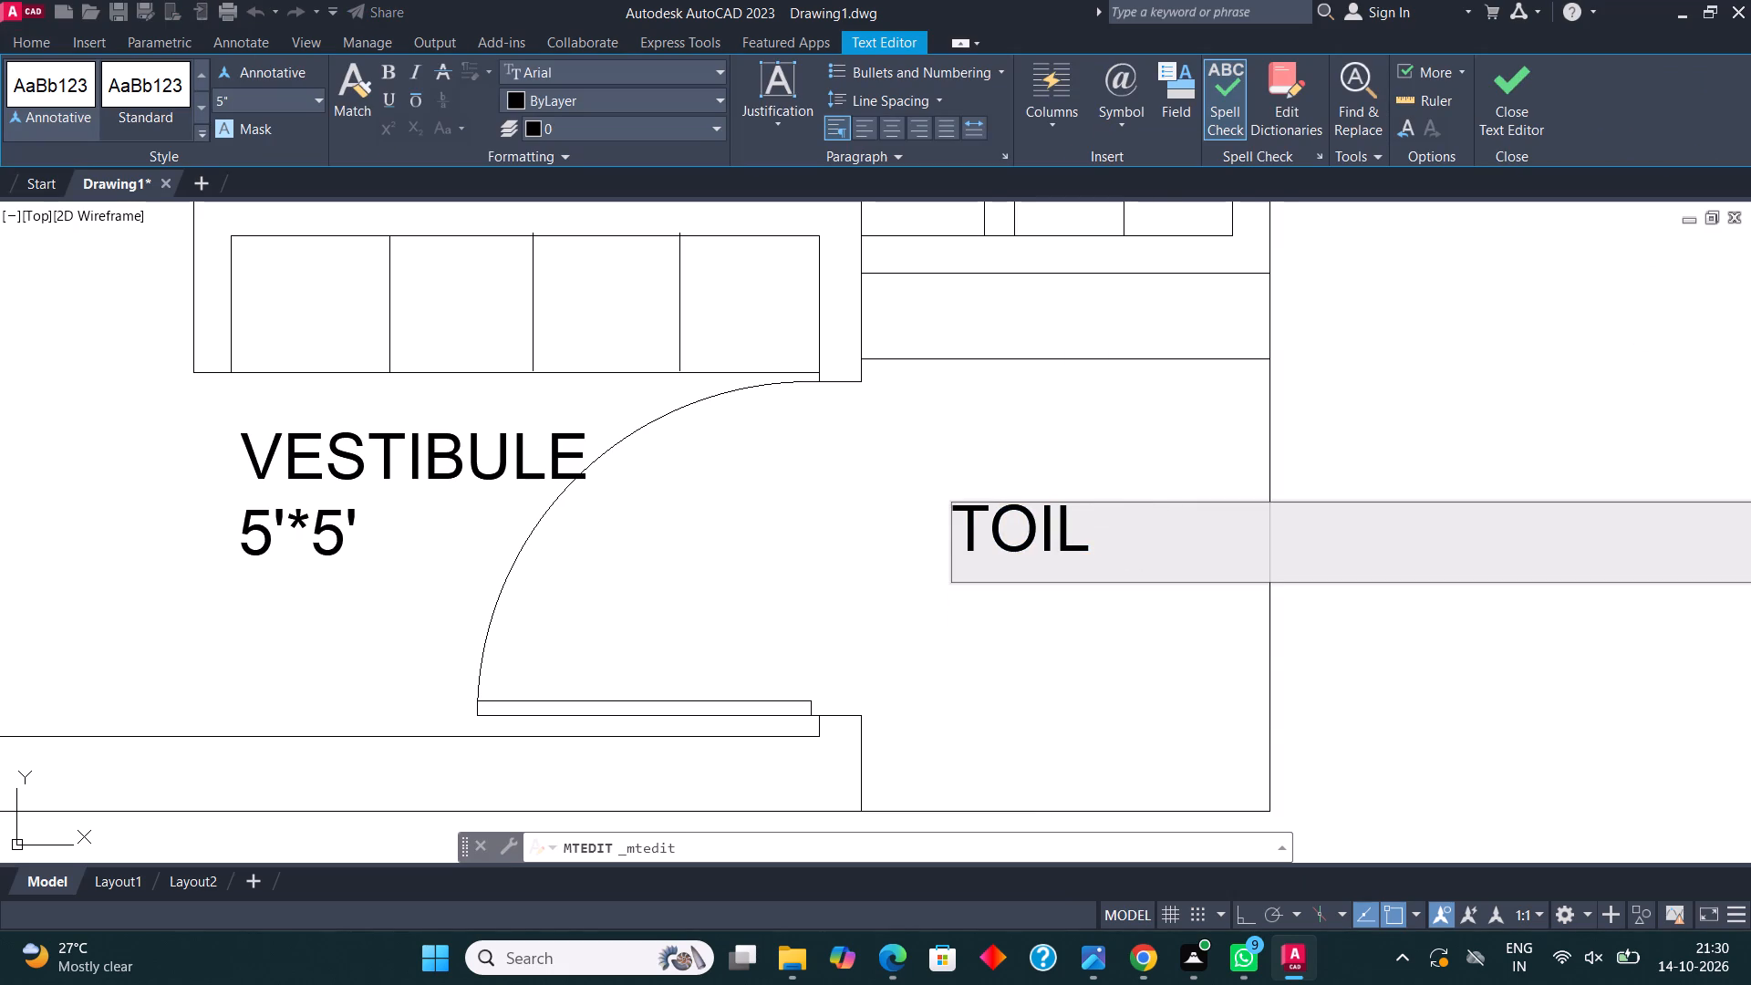
key("b")
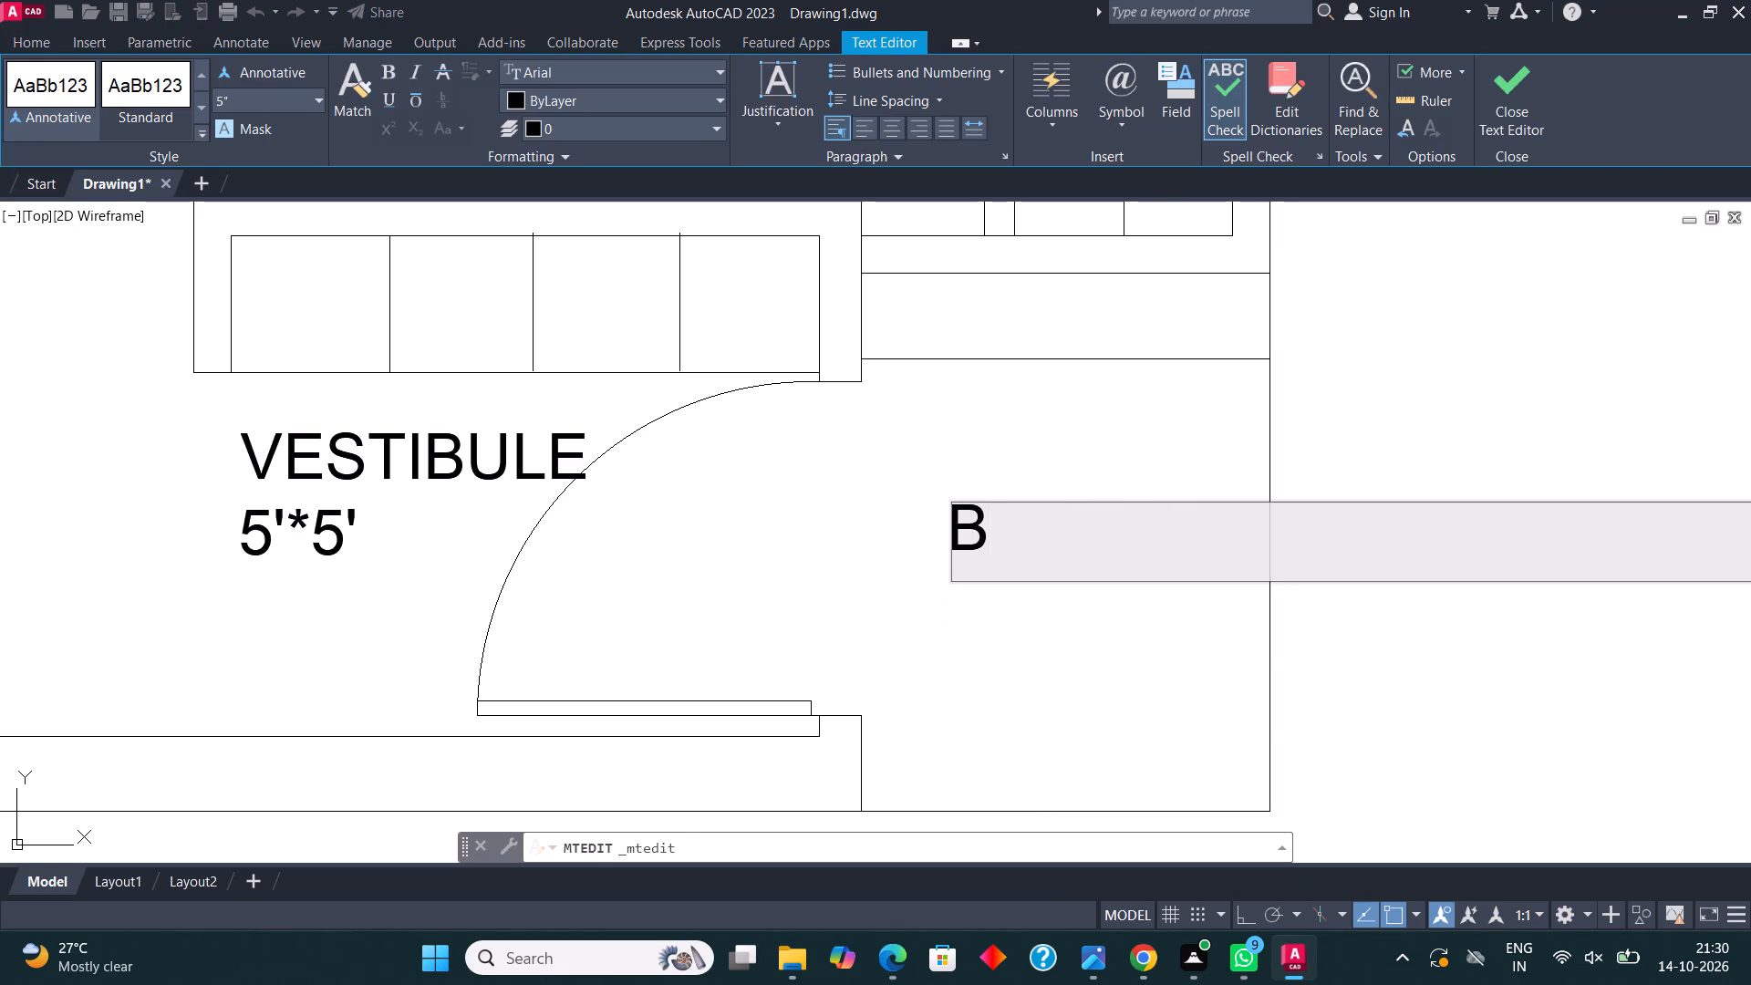
key("Return")
type("10")
key("3")
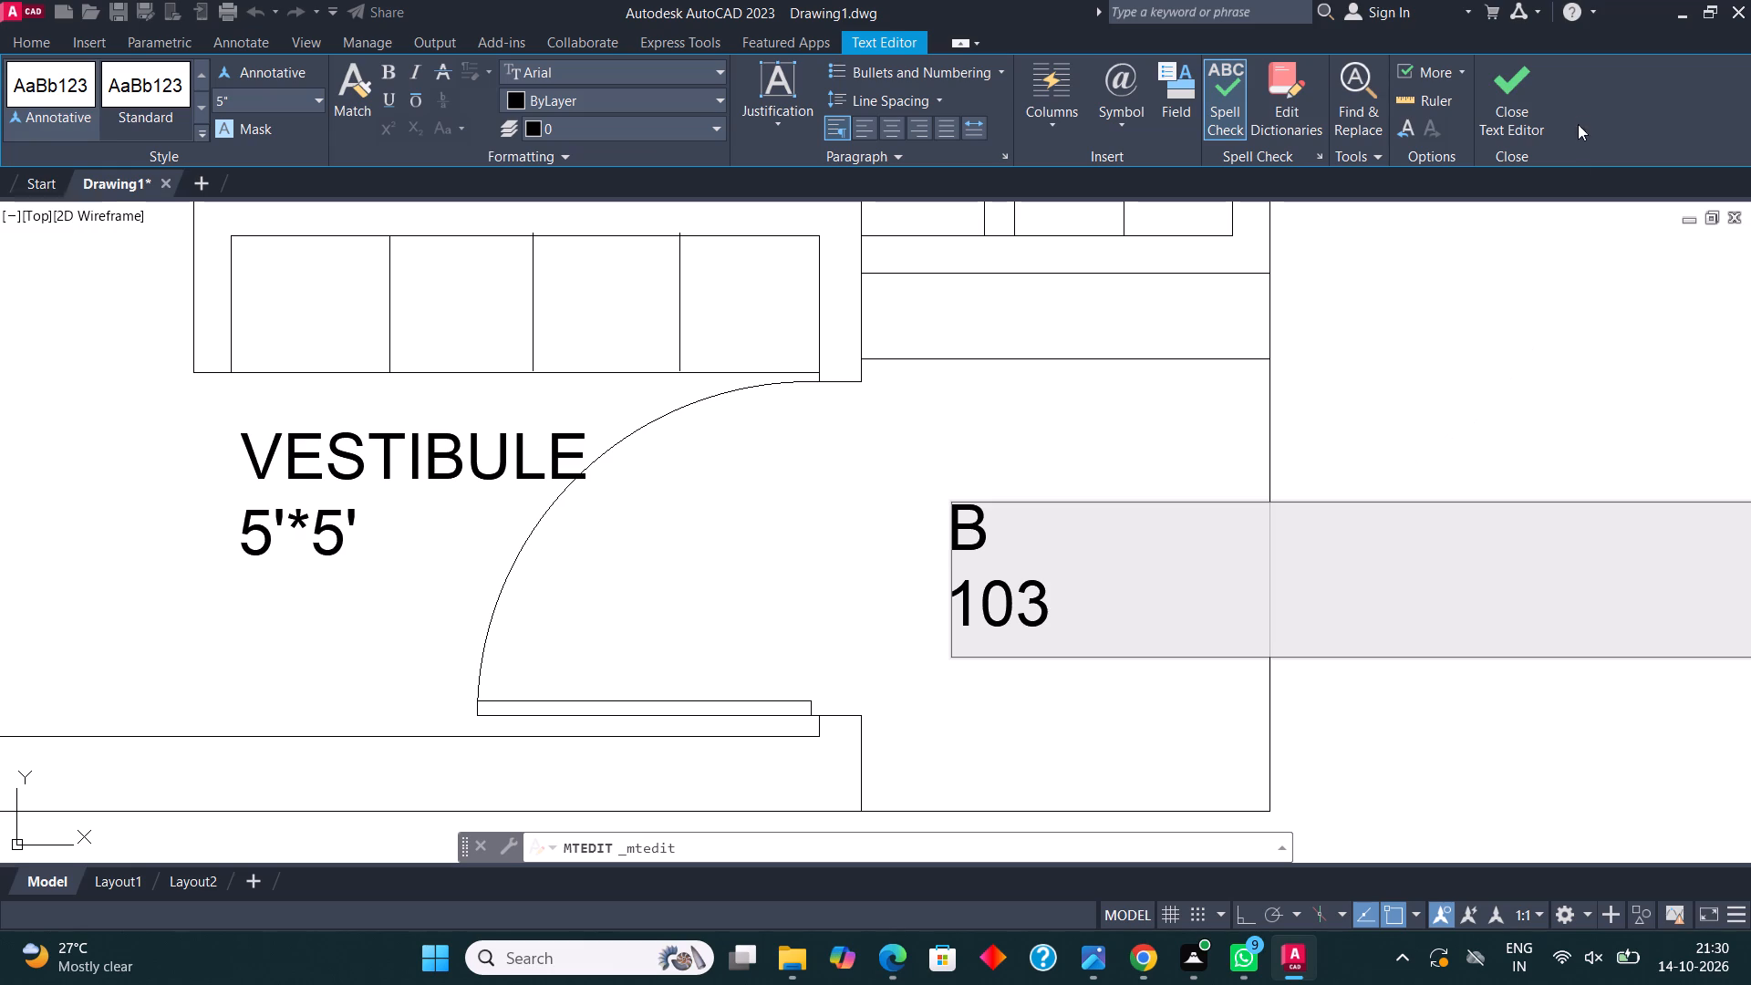
left_click(1490, 79)
Copy the B 103 label straight up into the narrow strip above the entrance area.
scroll(1032, 557, "down", 2)
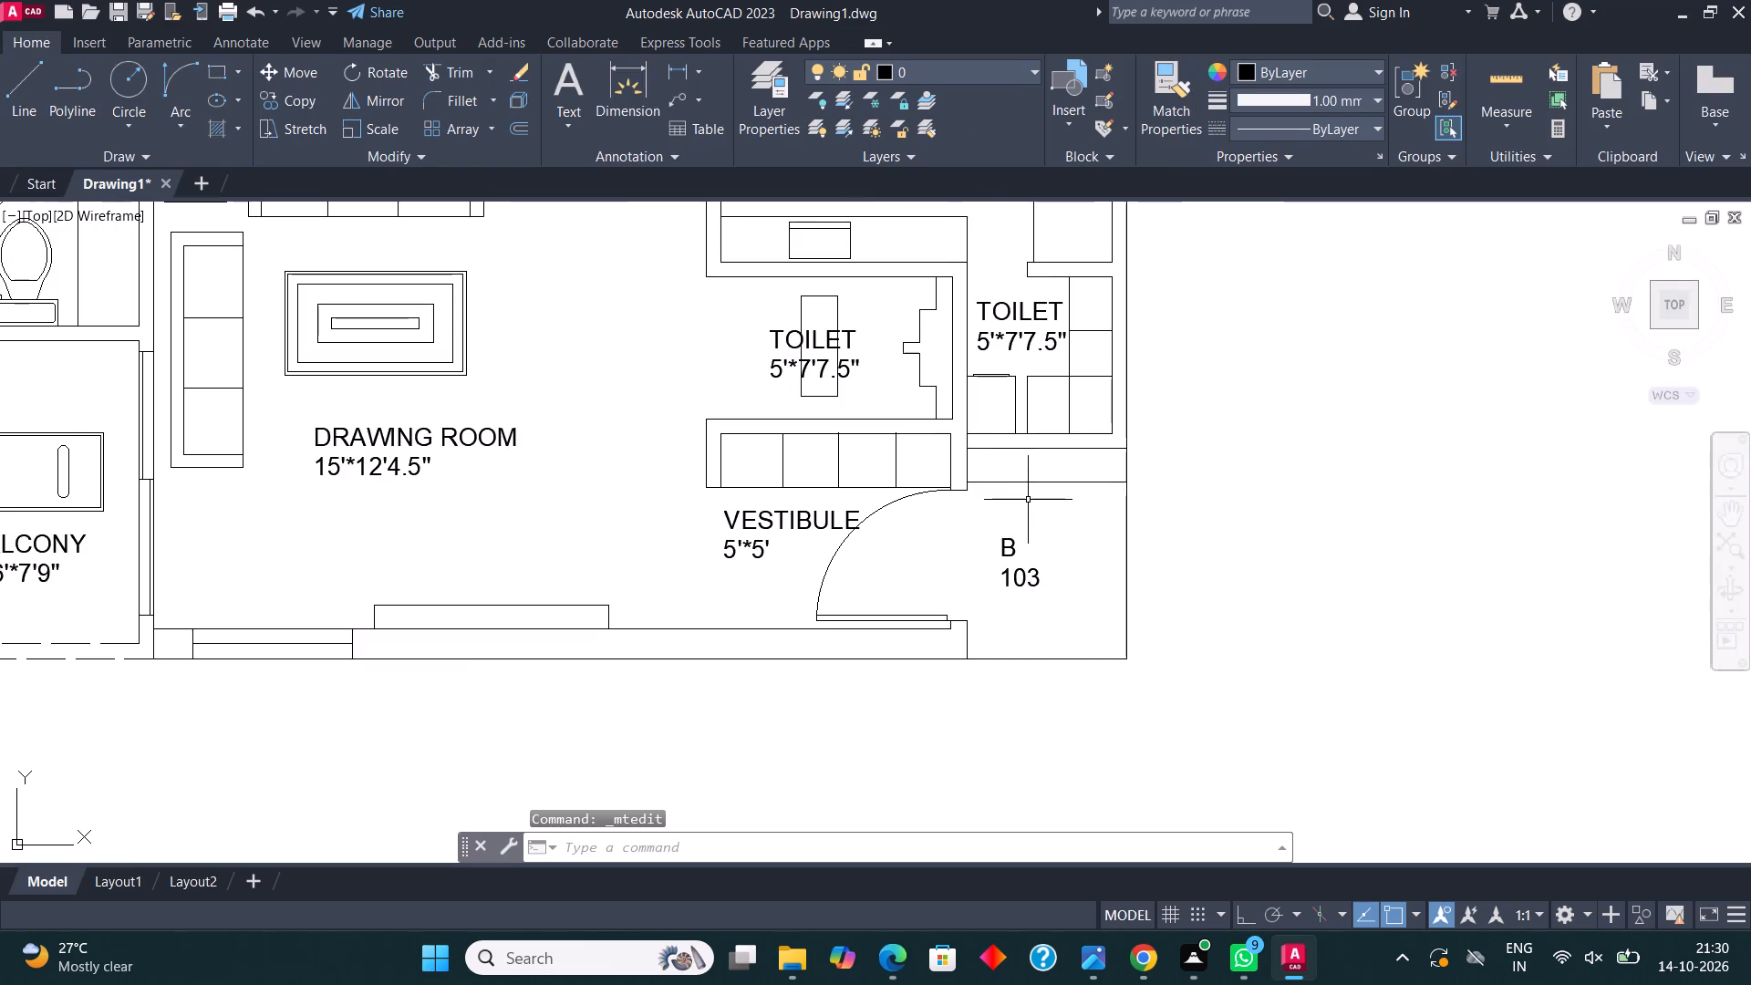
scroll(1028, 513, "up", 2)
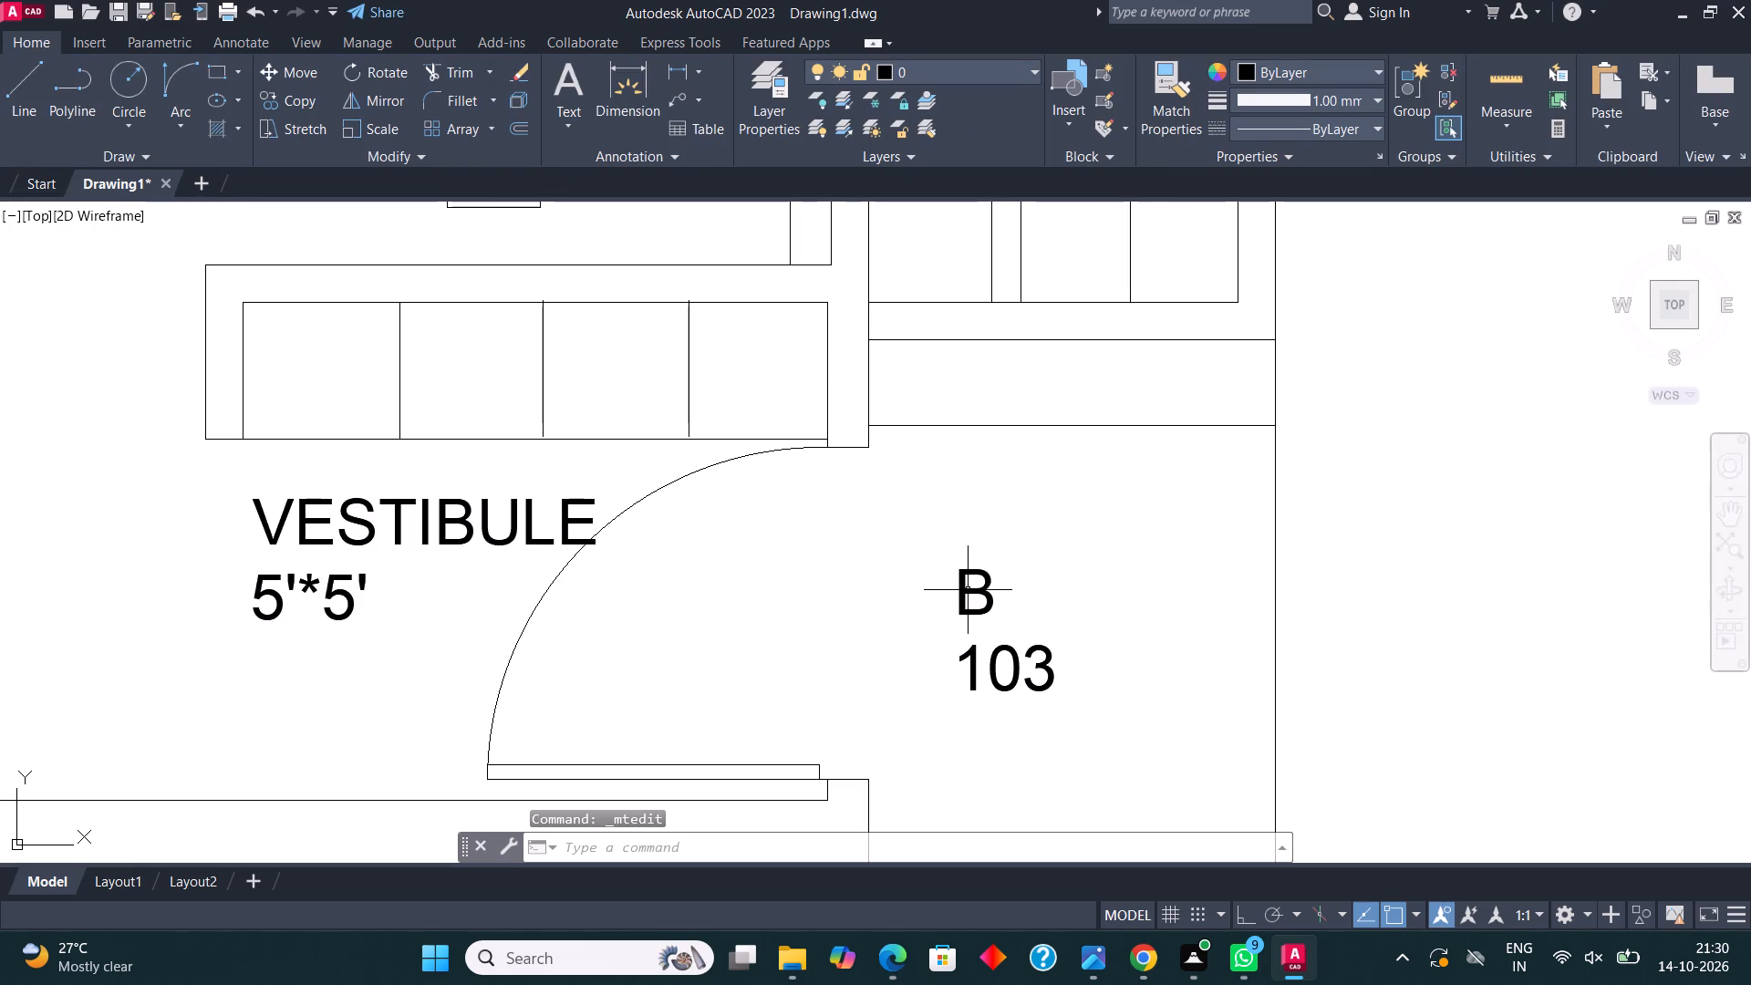
left_click(968, 590)
left_click(308, 95)
left_click(950, 625)
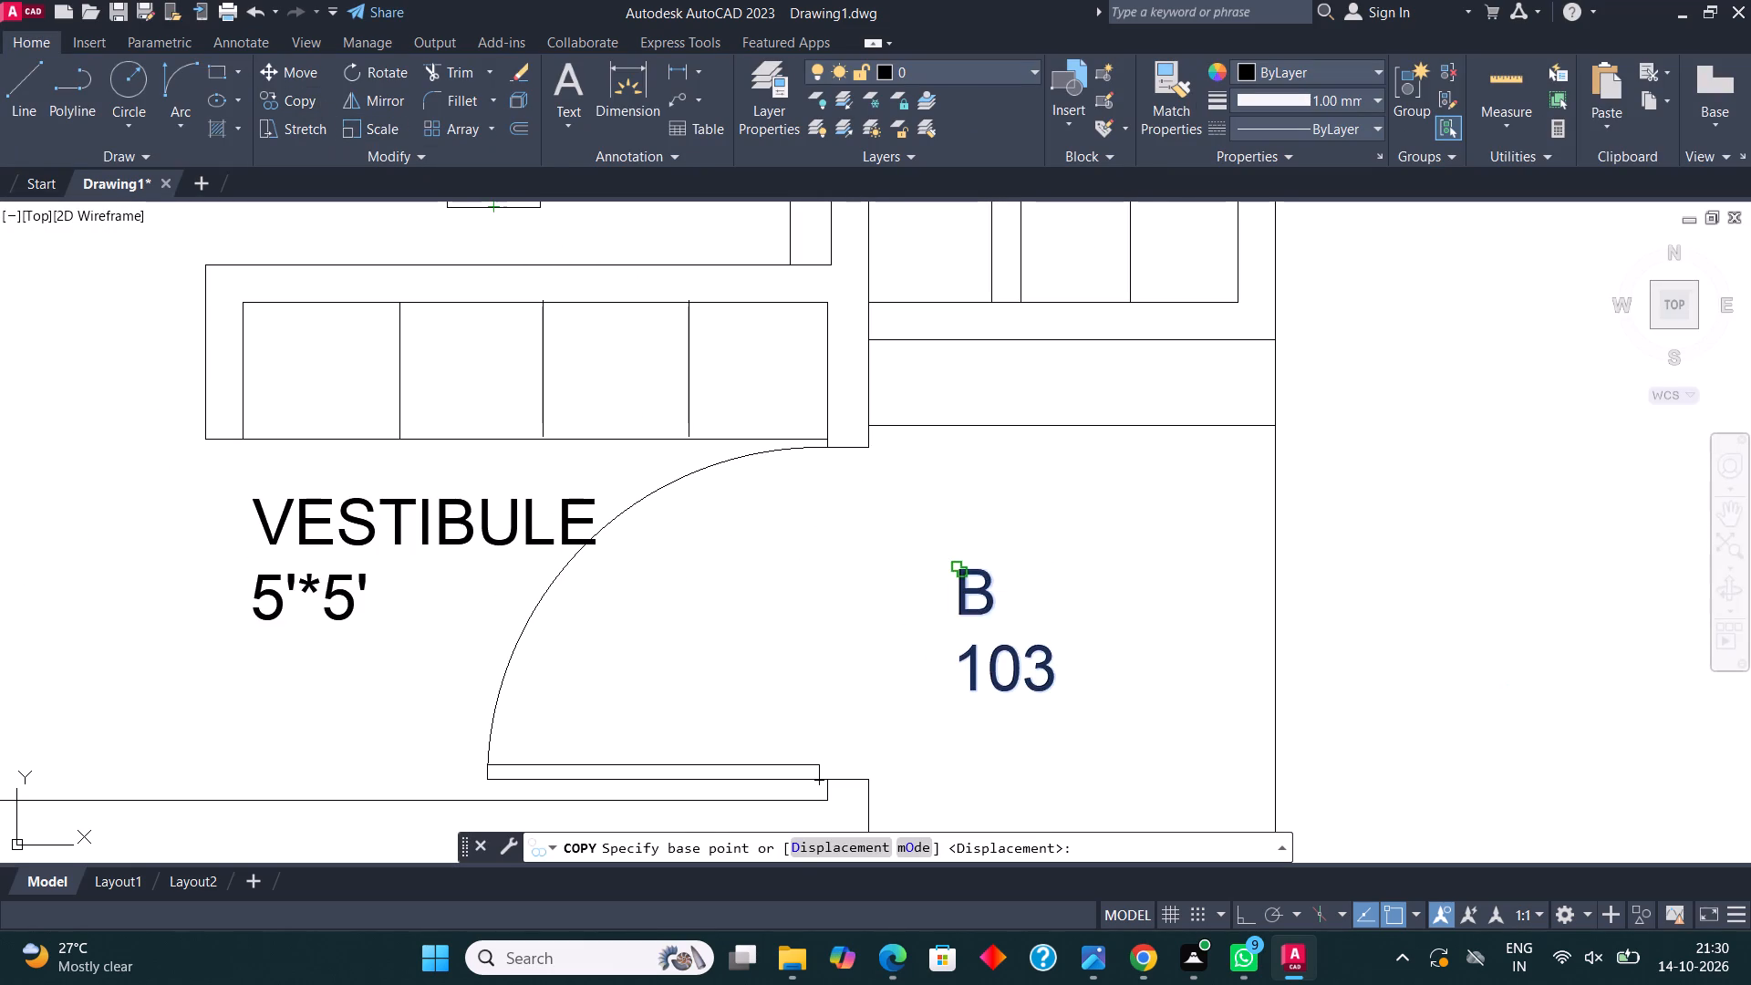
scroll(958, 348, "up", 2)
left_click(946, 352)
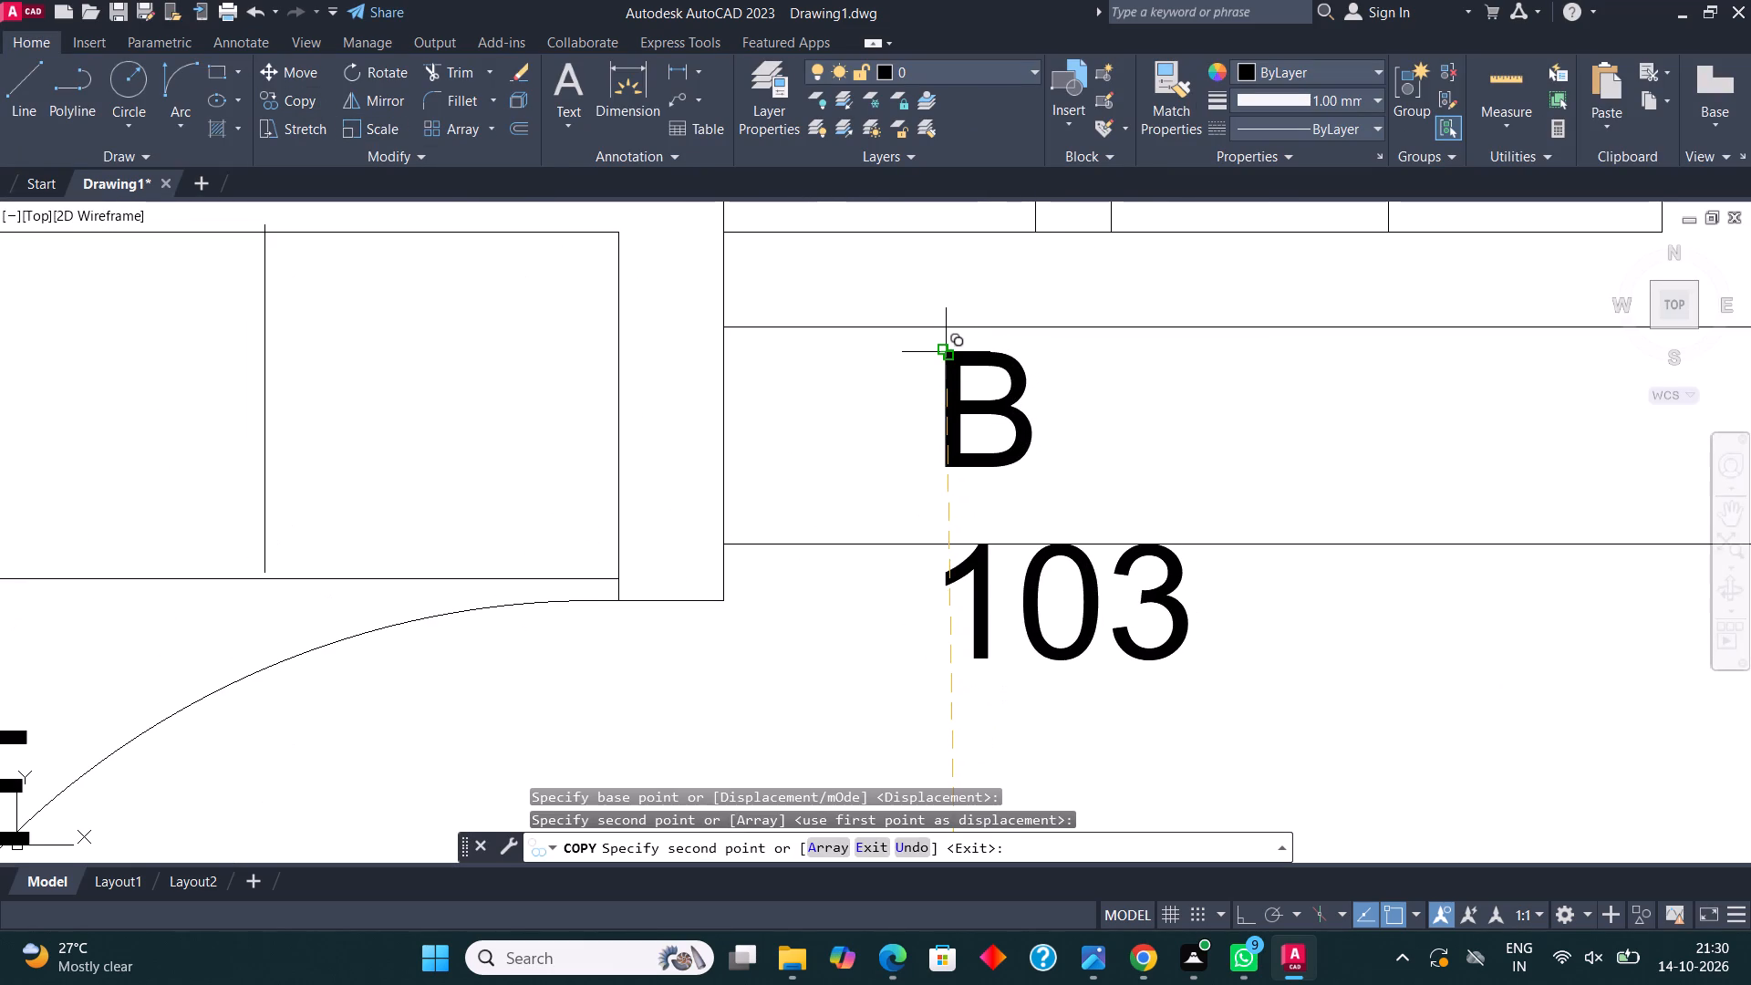
key("Escape")
Replace the text of the copied B 103 label in the narrow strip with SHOE RACK.
left_click(1010, 414)
right_click(1009, 414)
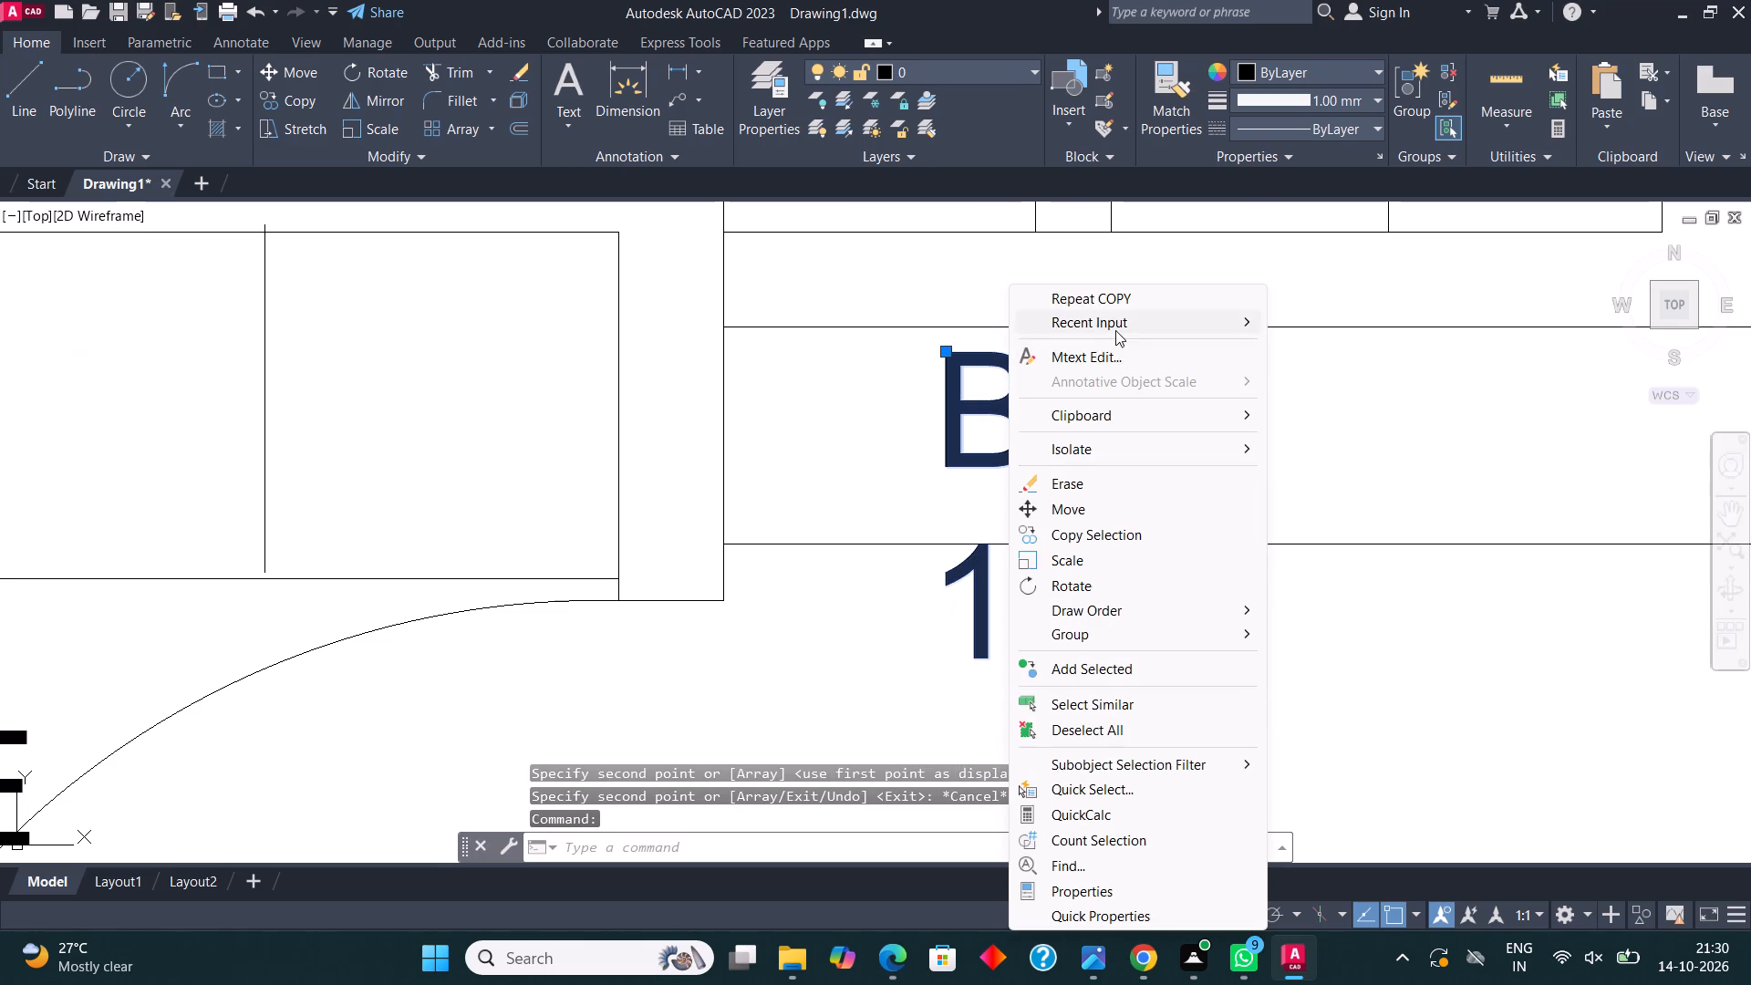
left_click(1104, 358)
left_click(1229, 623)
key("BackSpace")
key("BackSpace")
key("BackSpace")
key("BackSpace")
key("BackSpace")
key("BackSpace")
key("BackSpace")
key("BackSpace")
key("BackSpace")
key("BackSpace")
key("BackSpace")
key("BackSpace")
key("BackSpace")
key("BackSpace")
key("BackSpace")
key("BackSpace")
key("BackSpace")
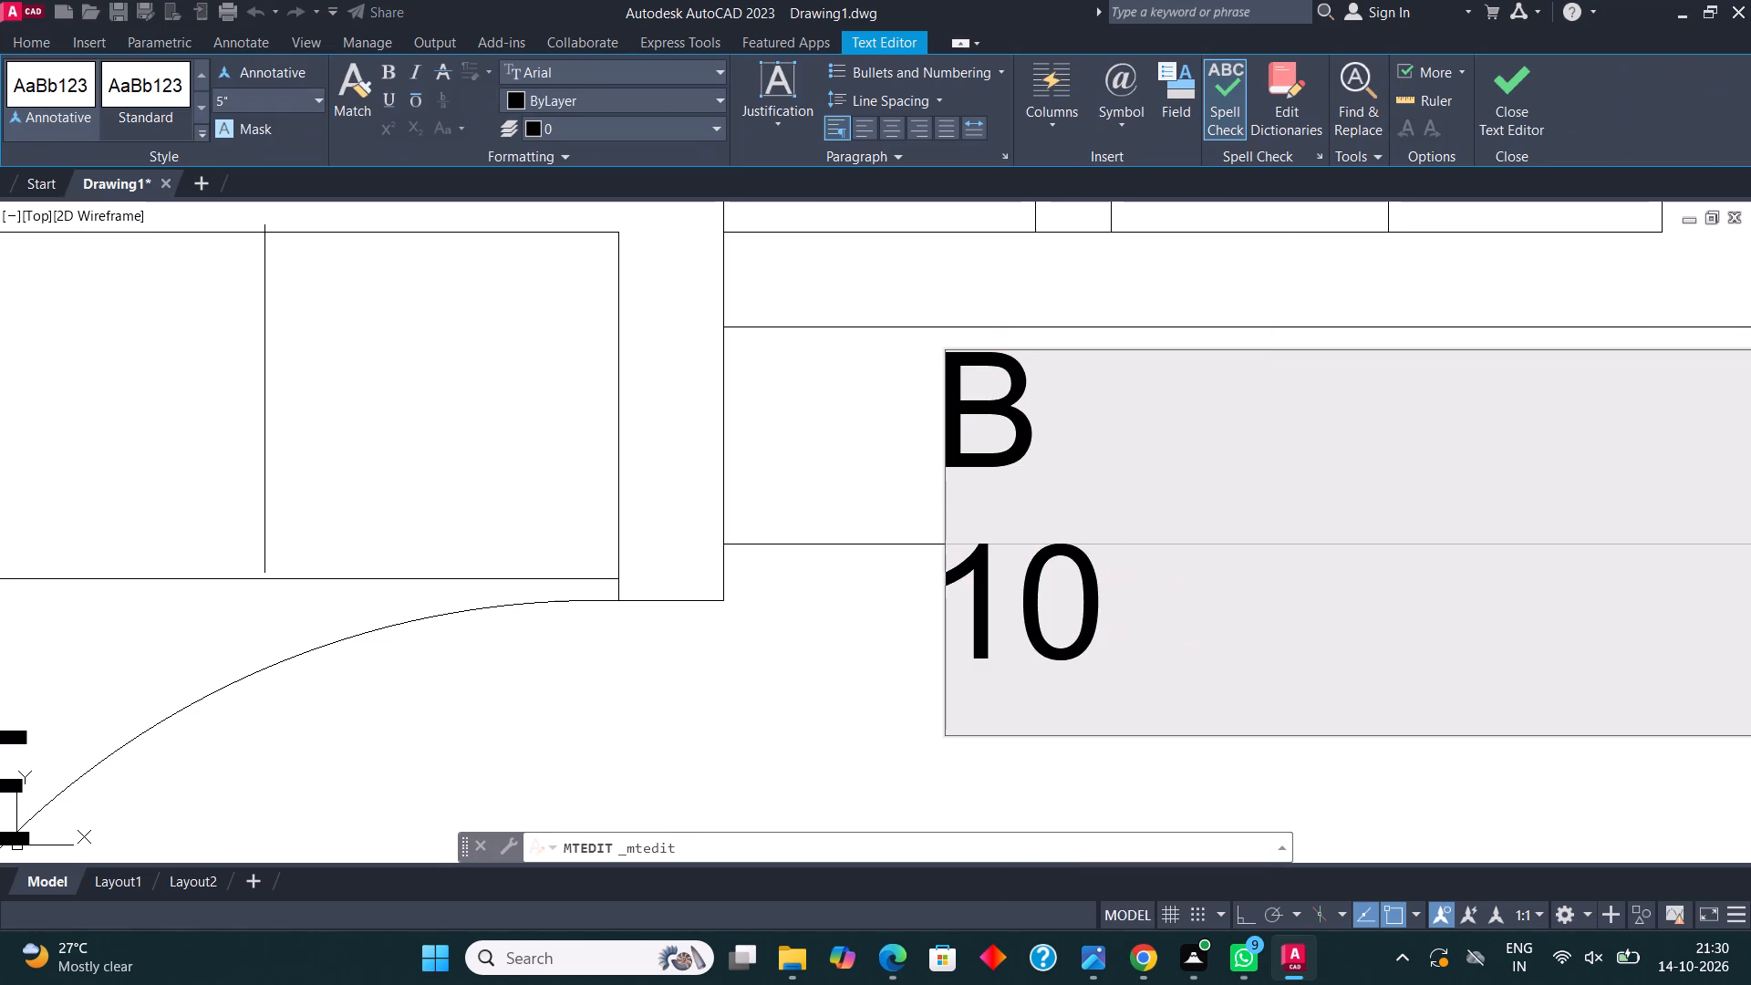
type("SK")
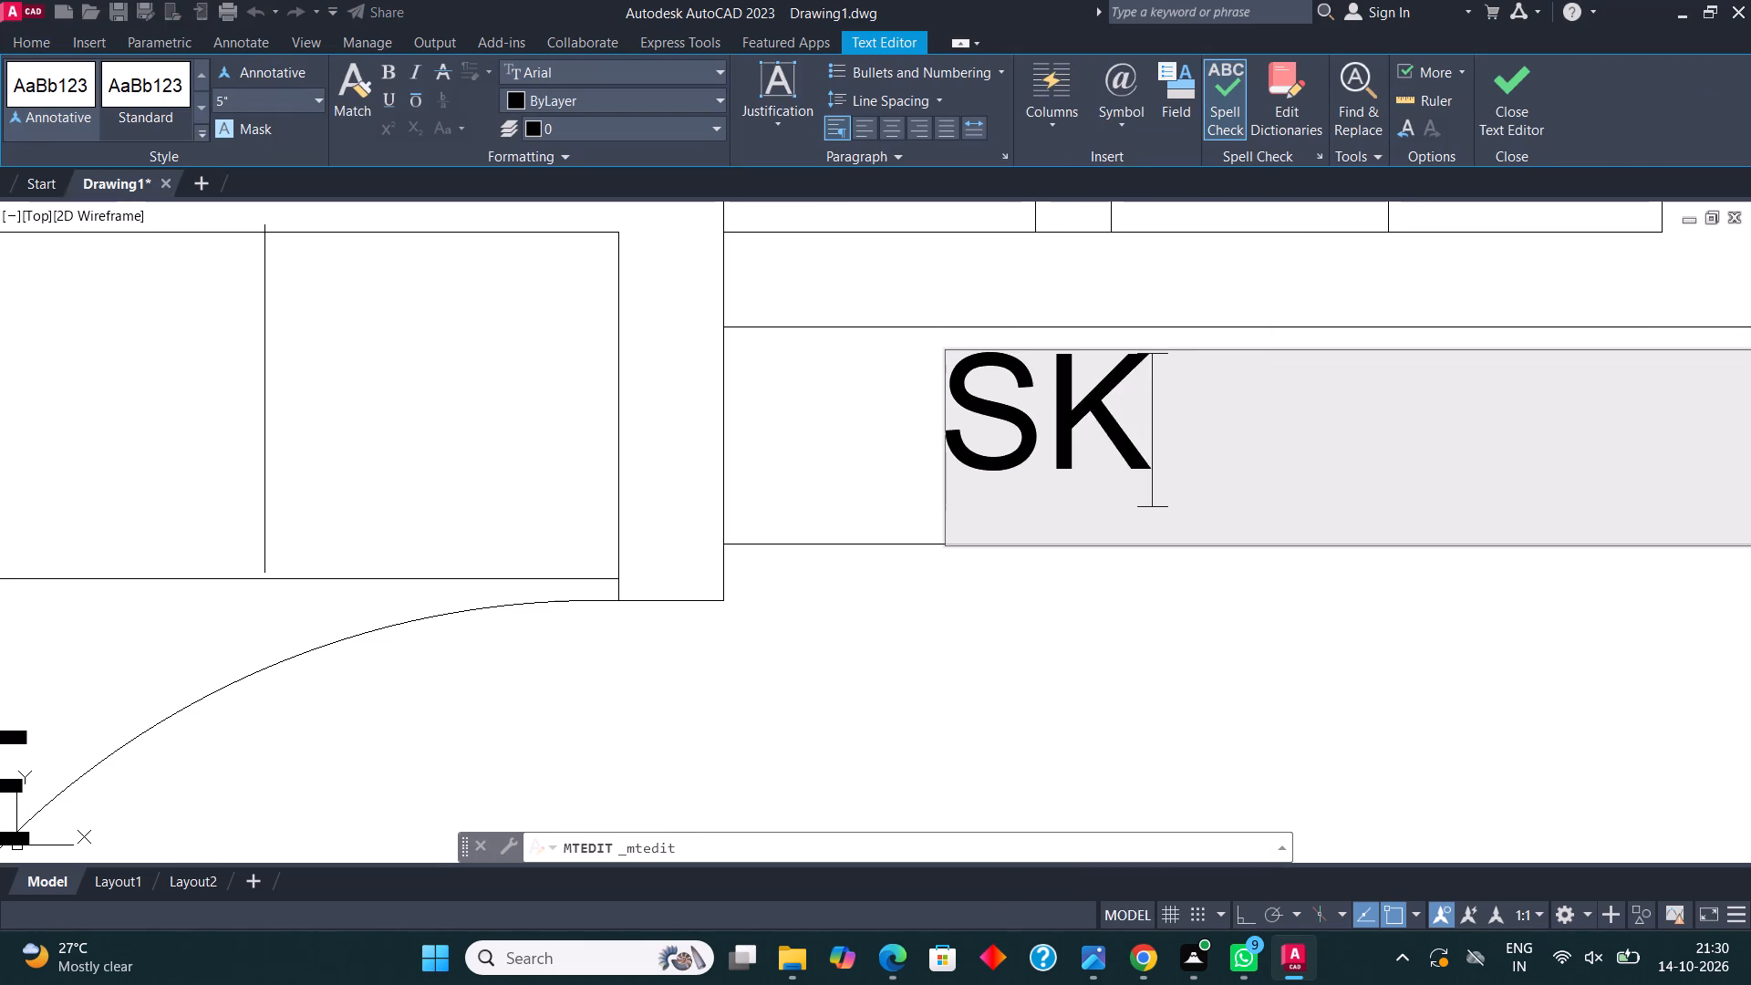
key("BackSpace")
type("HOE")
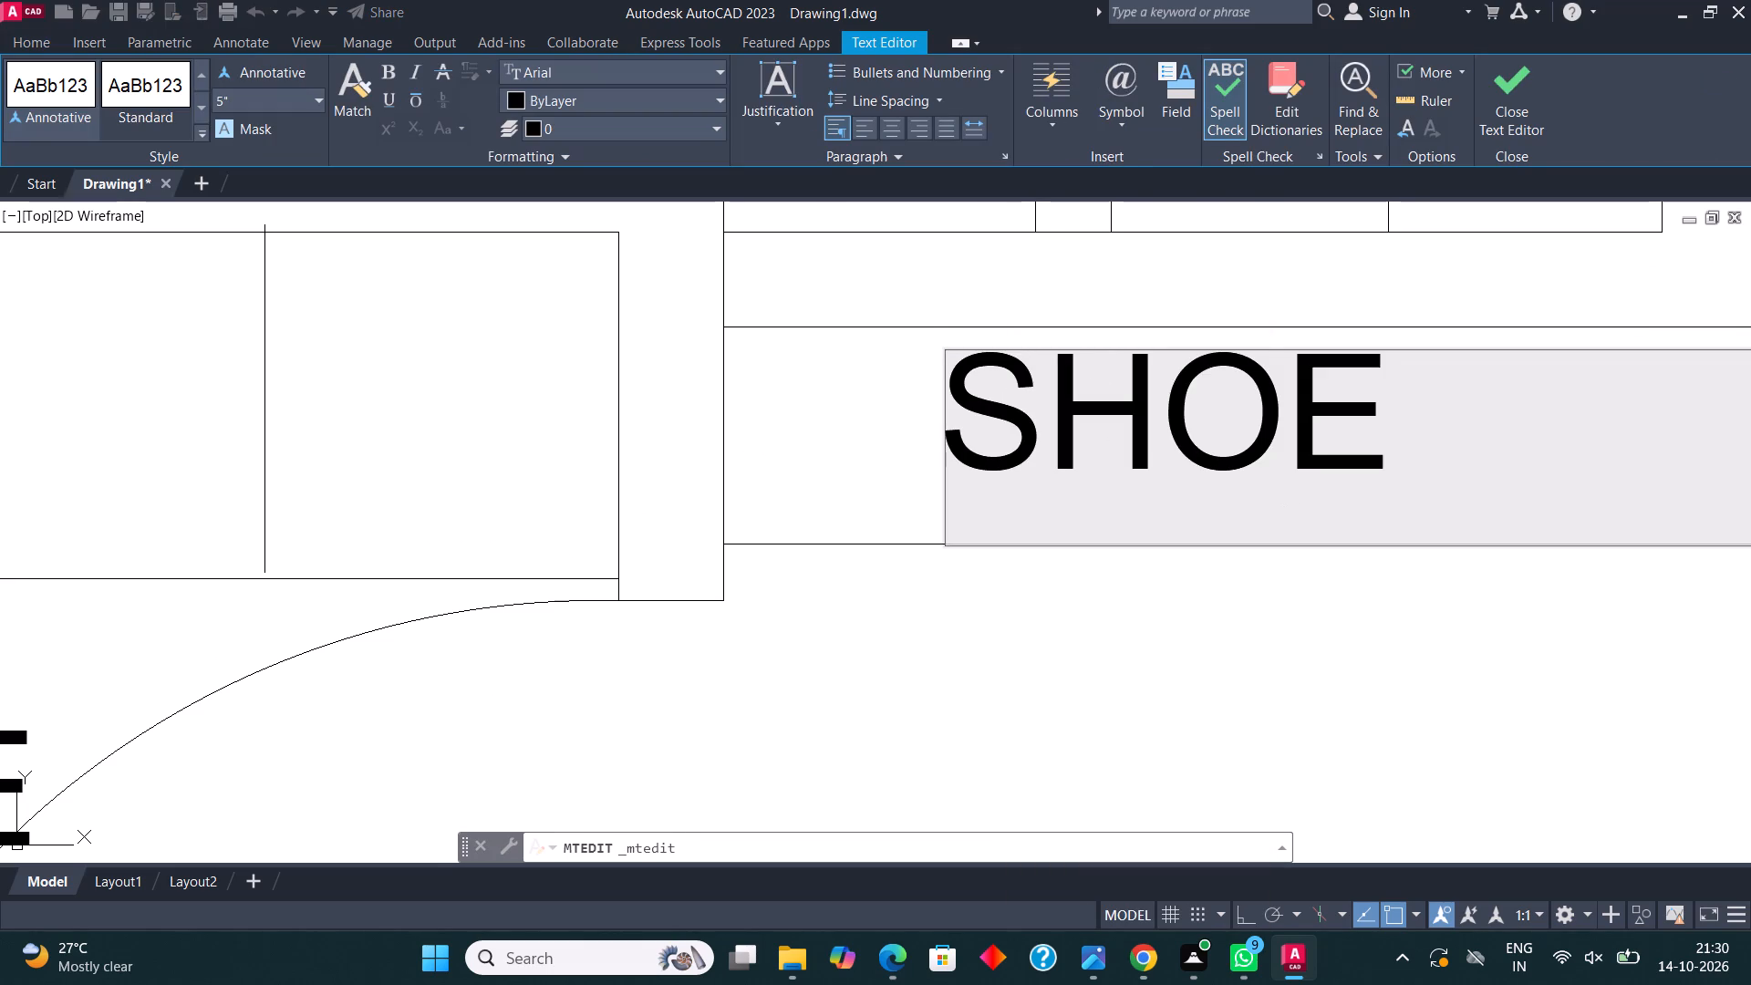
key("space")
type("RAC")
key("k")
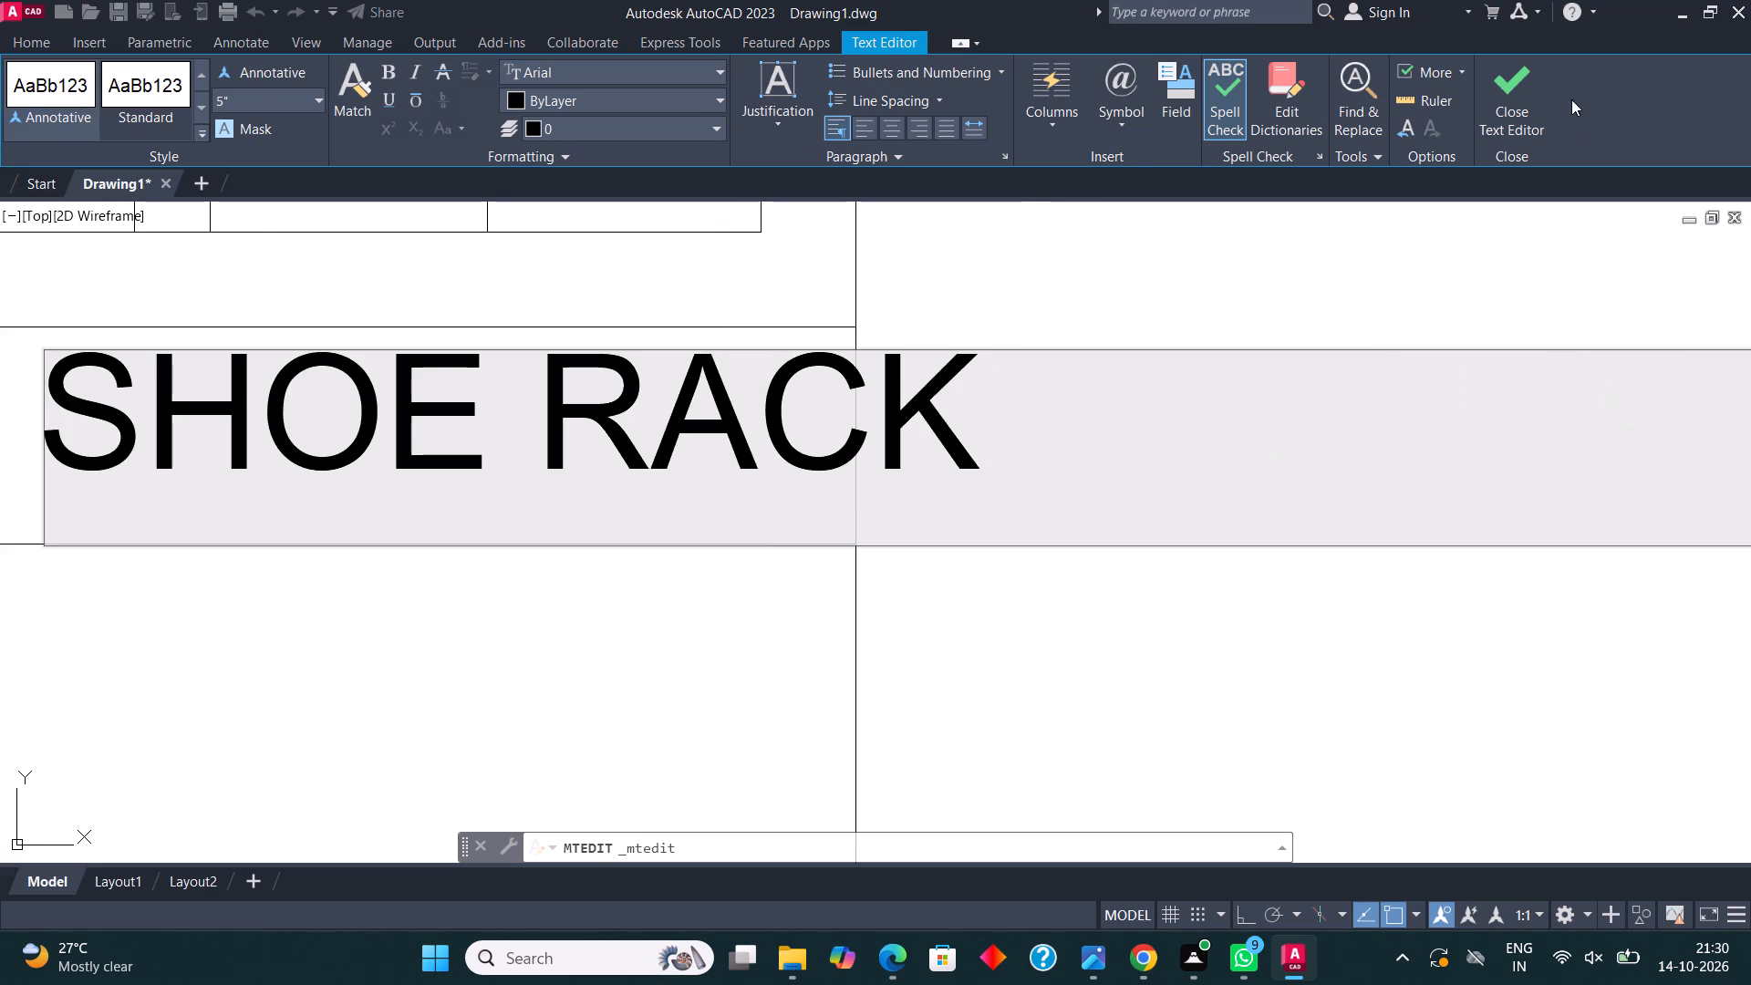
left_click(1515, 94)
Move the SHOE RACK label horizontally so it fits between the walls of the narrow strip.
scroll(1227, 526, "down", 2)
scroll(974, 502, "up", 1)
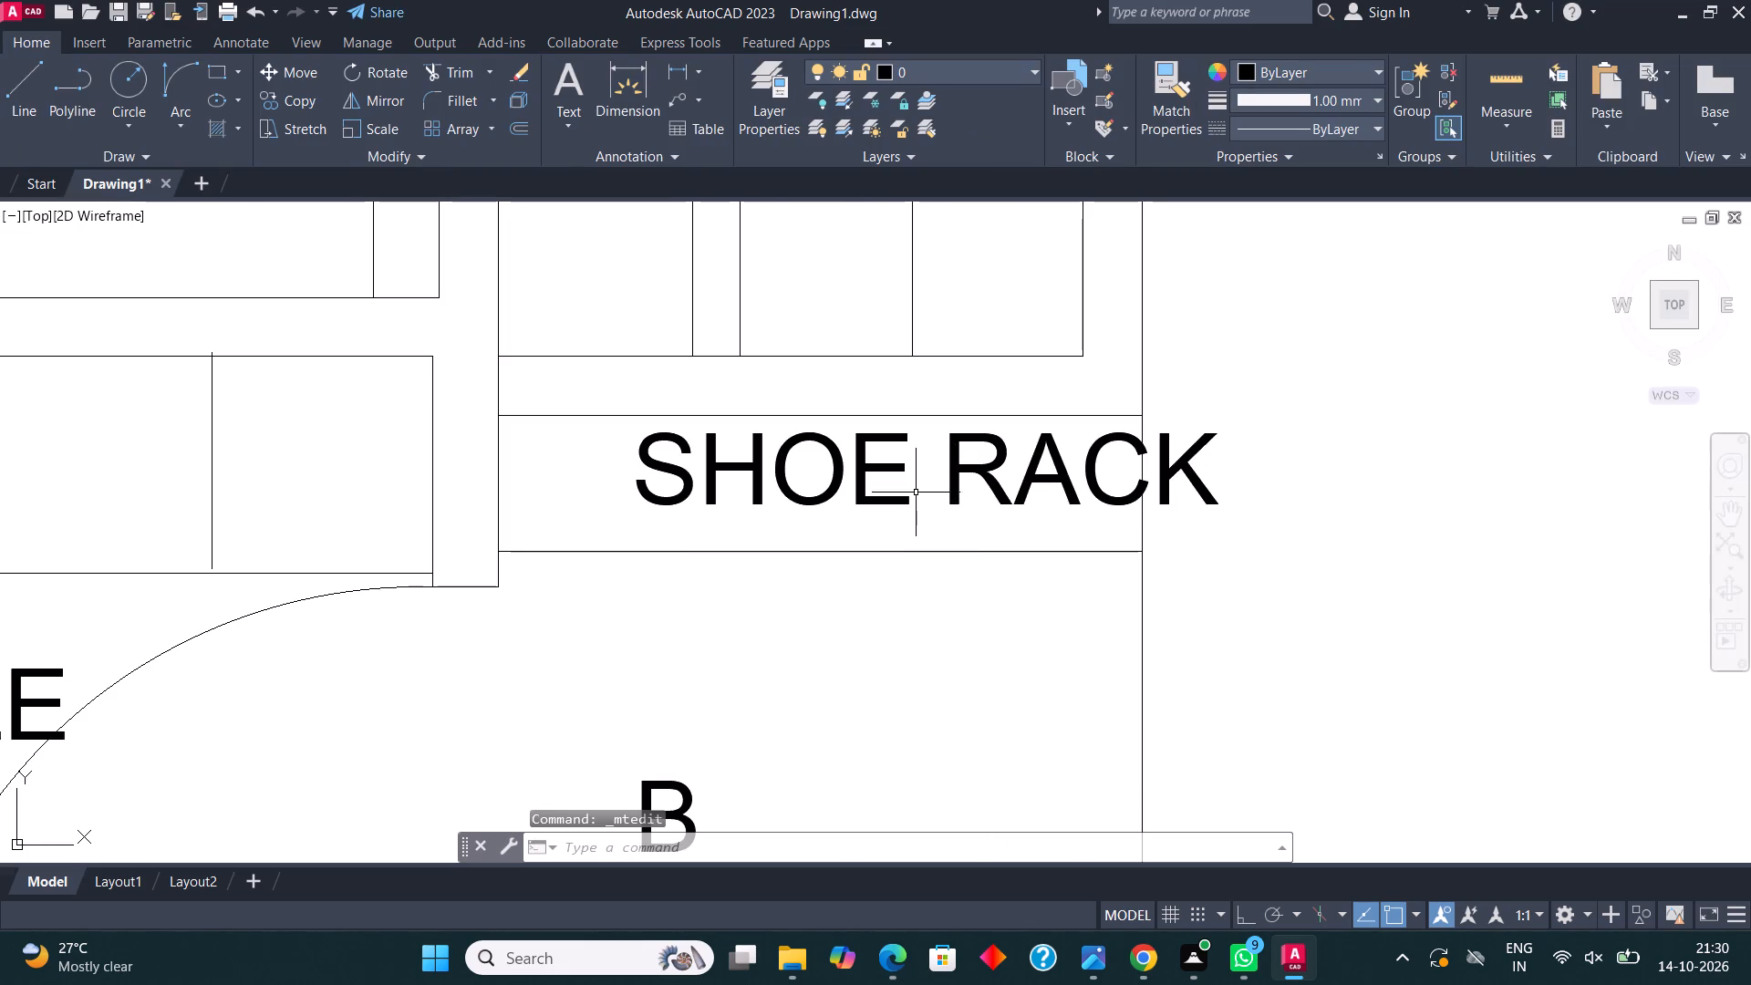
left_click(886, 477)
left_click(873, 459)
left_click(302, 61)
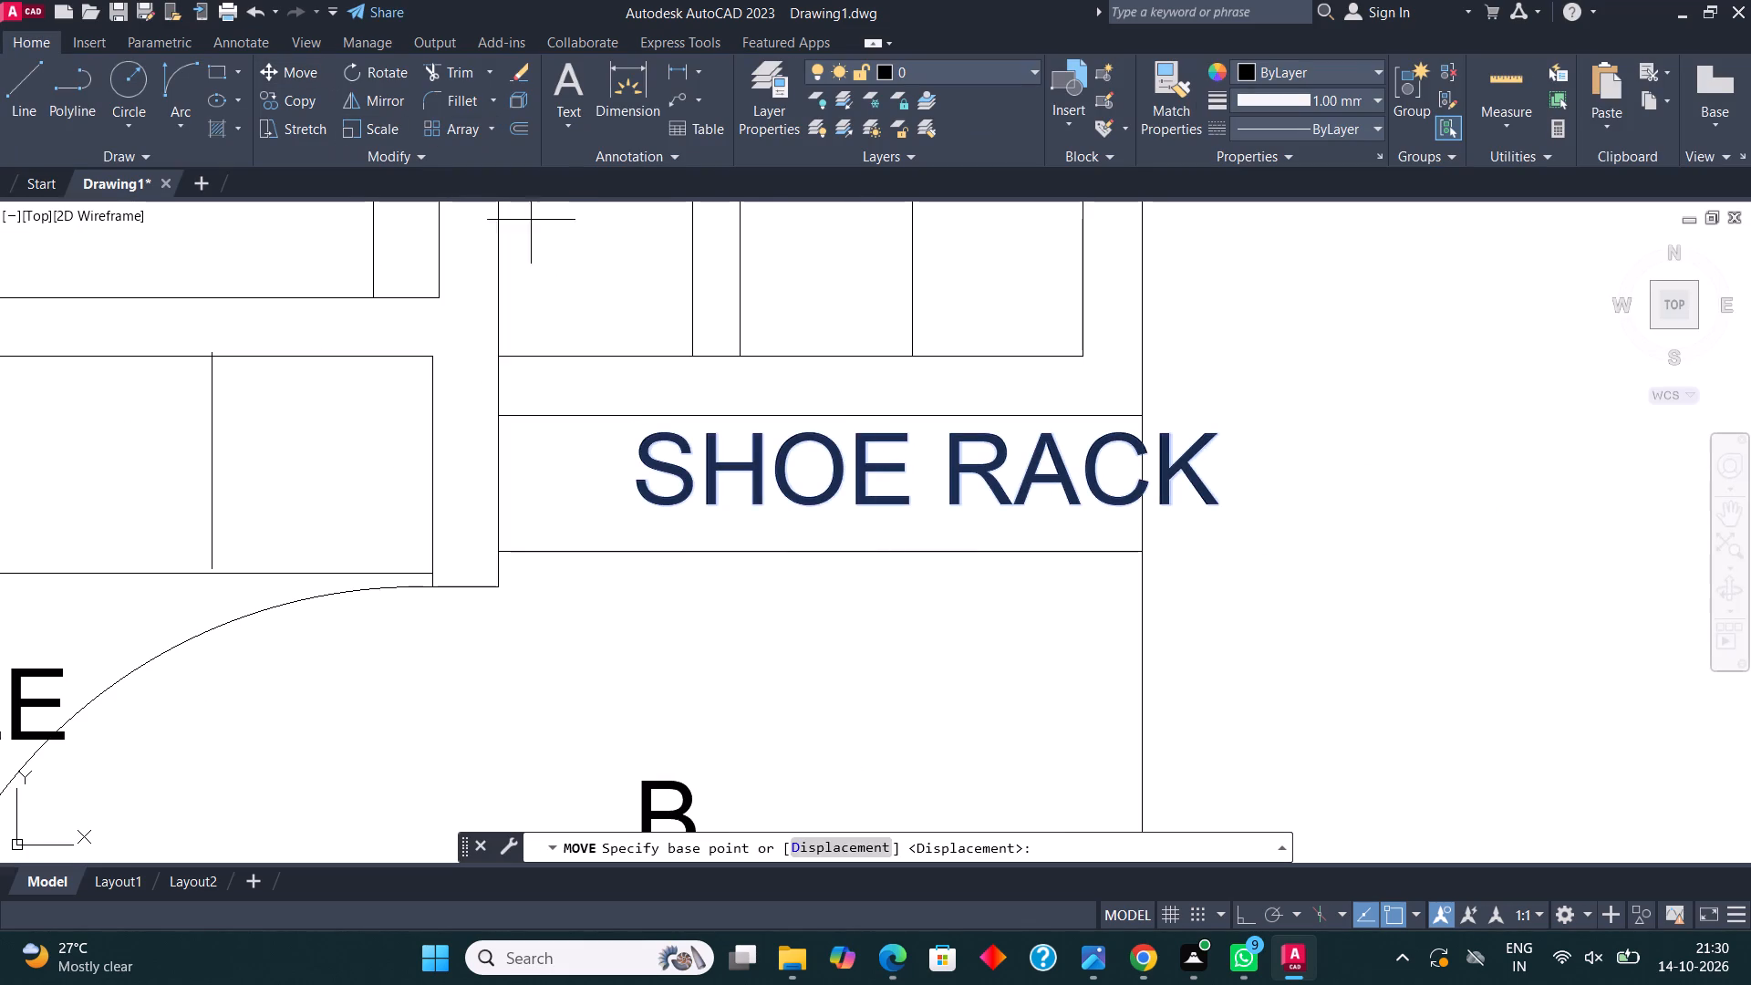
left_click(950, 507)
left_click(826, 508)
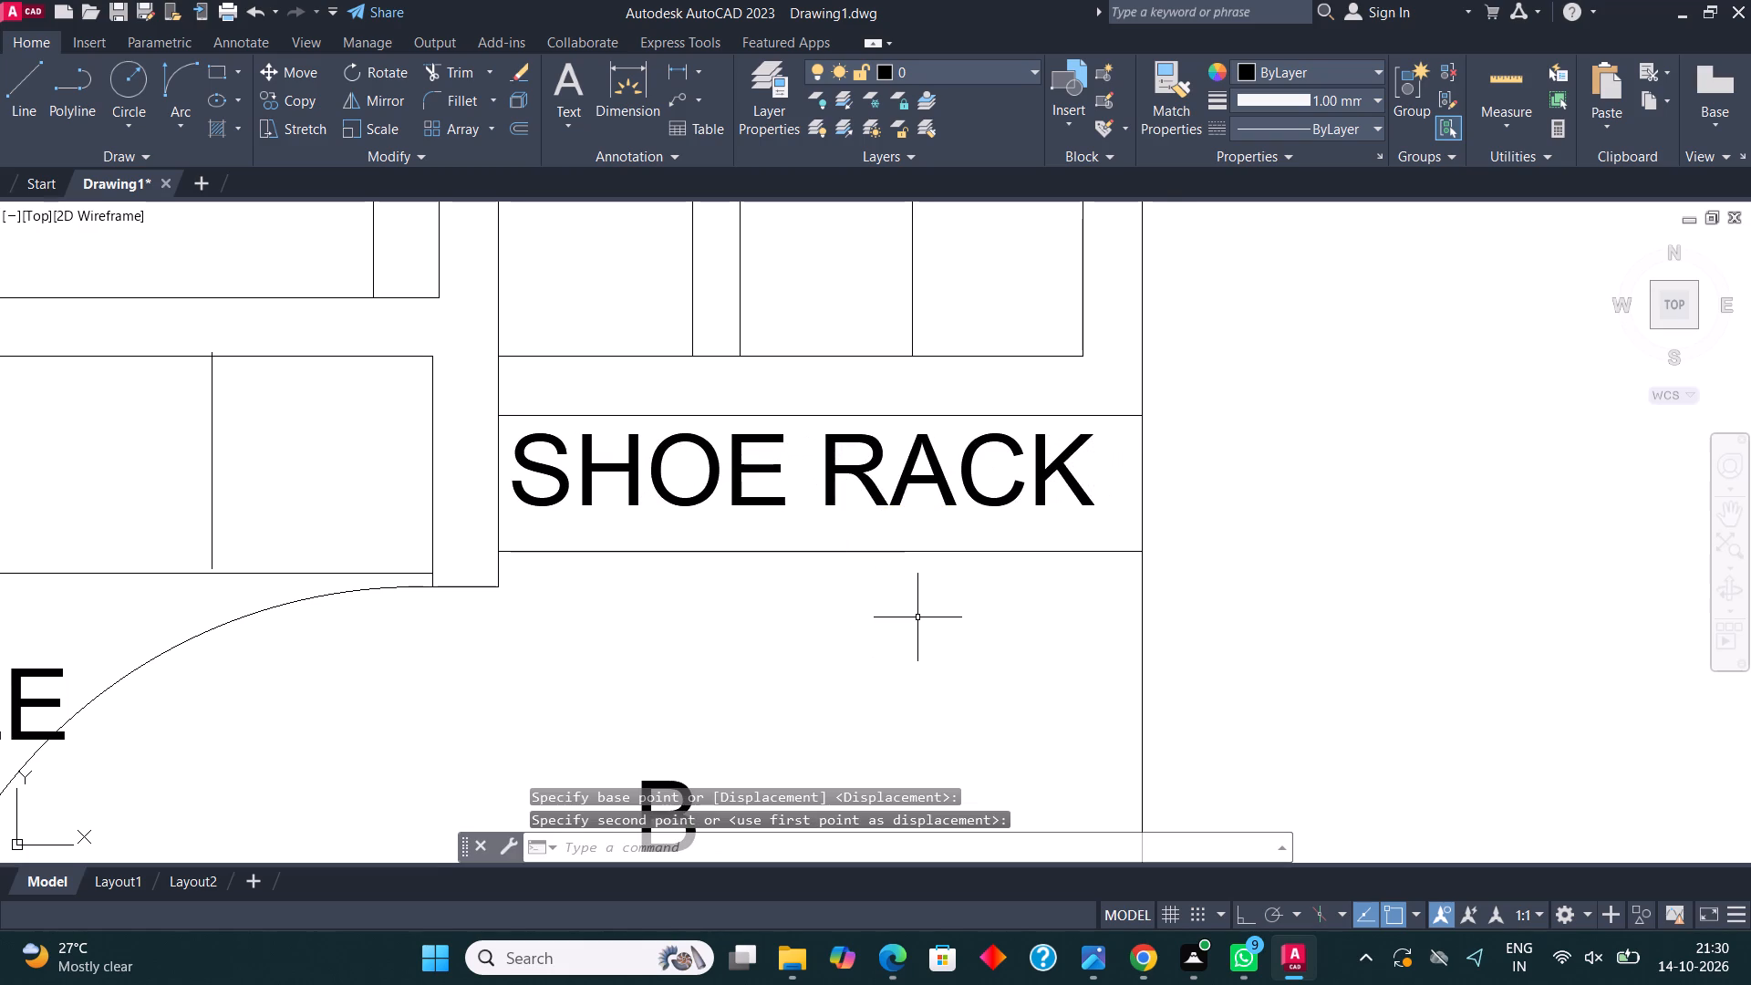
Replace the TOILET label in the room directly above the shoe rack with STORE and 5'*4' on a second line.
scroll(927, 692, "down", 2)
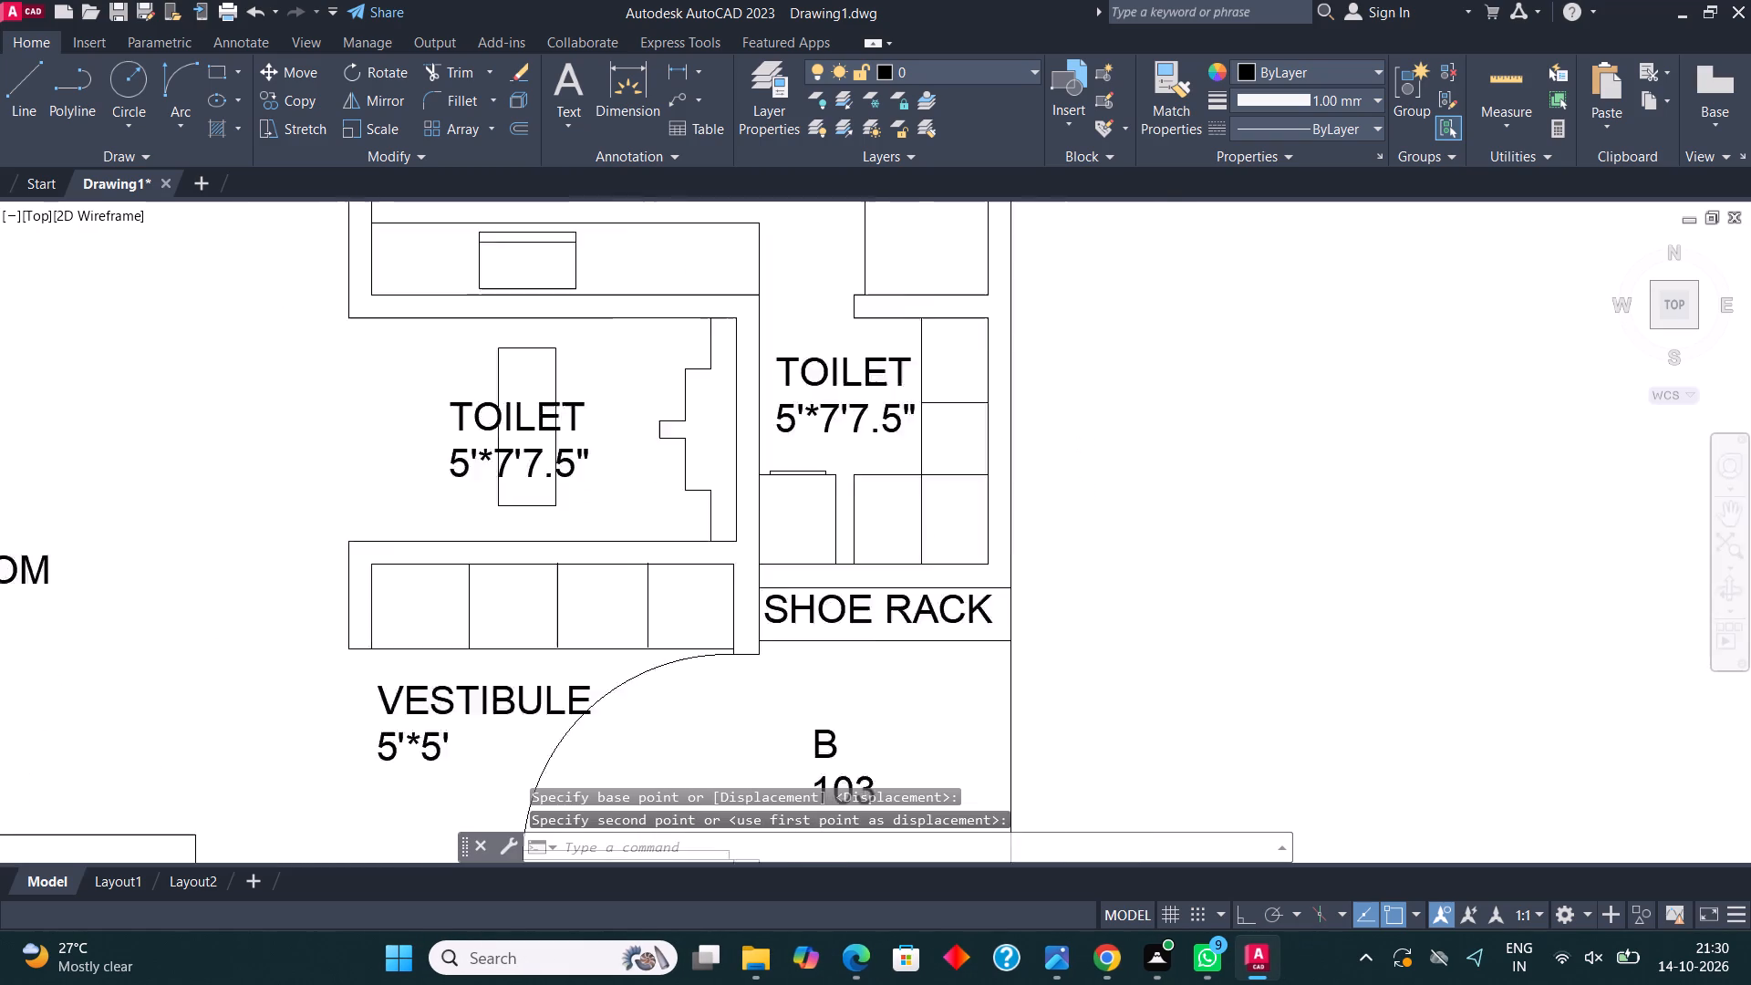
scroll(927, 701, "down", 1)
scroll(843, 482, "up", 3)
left_click(857, 519)
right_click(859, 519)
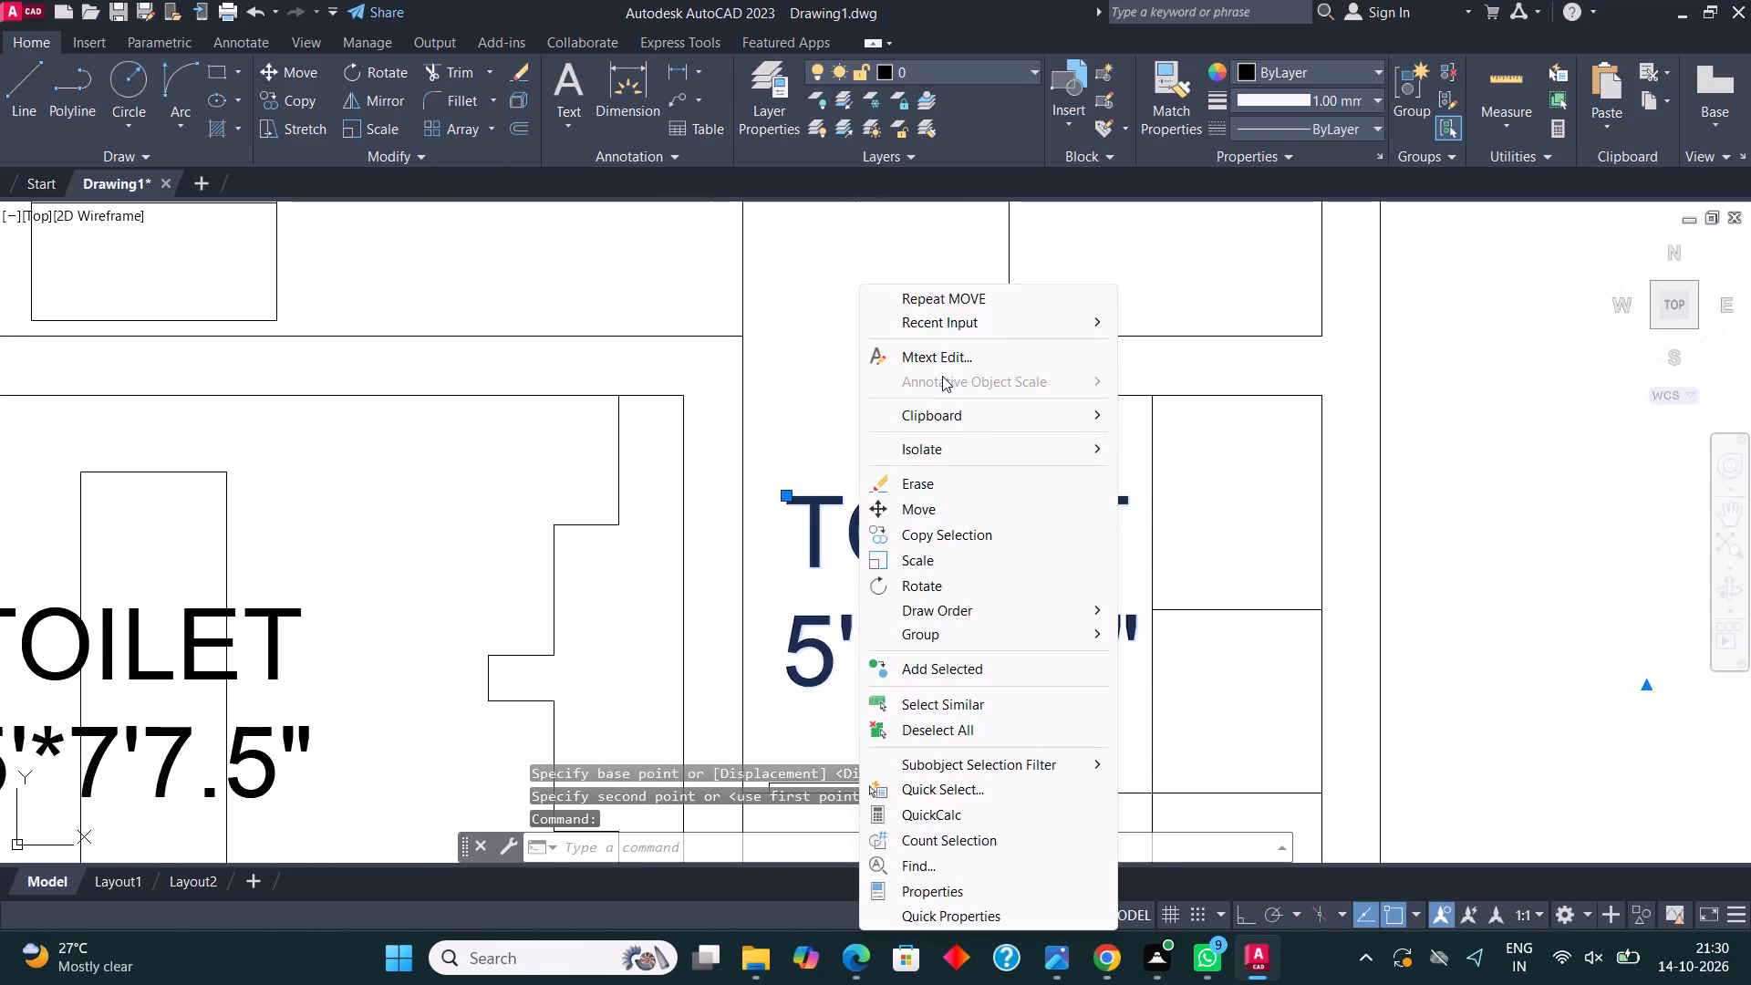
left_click(946, 360)
left_click(1152, 658)
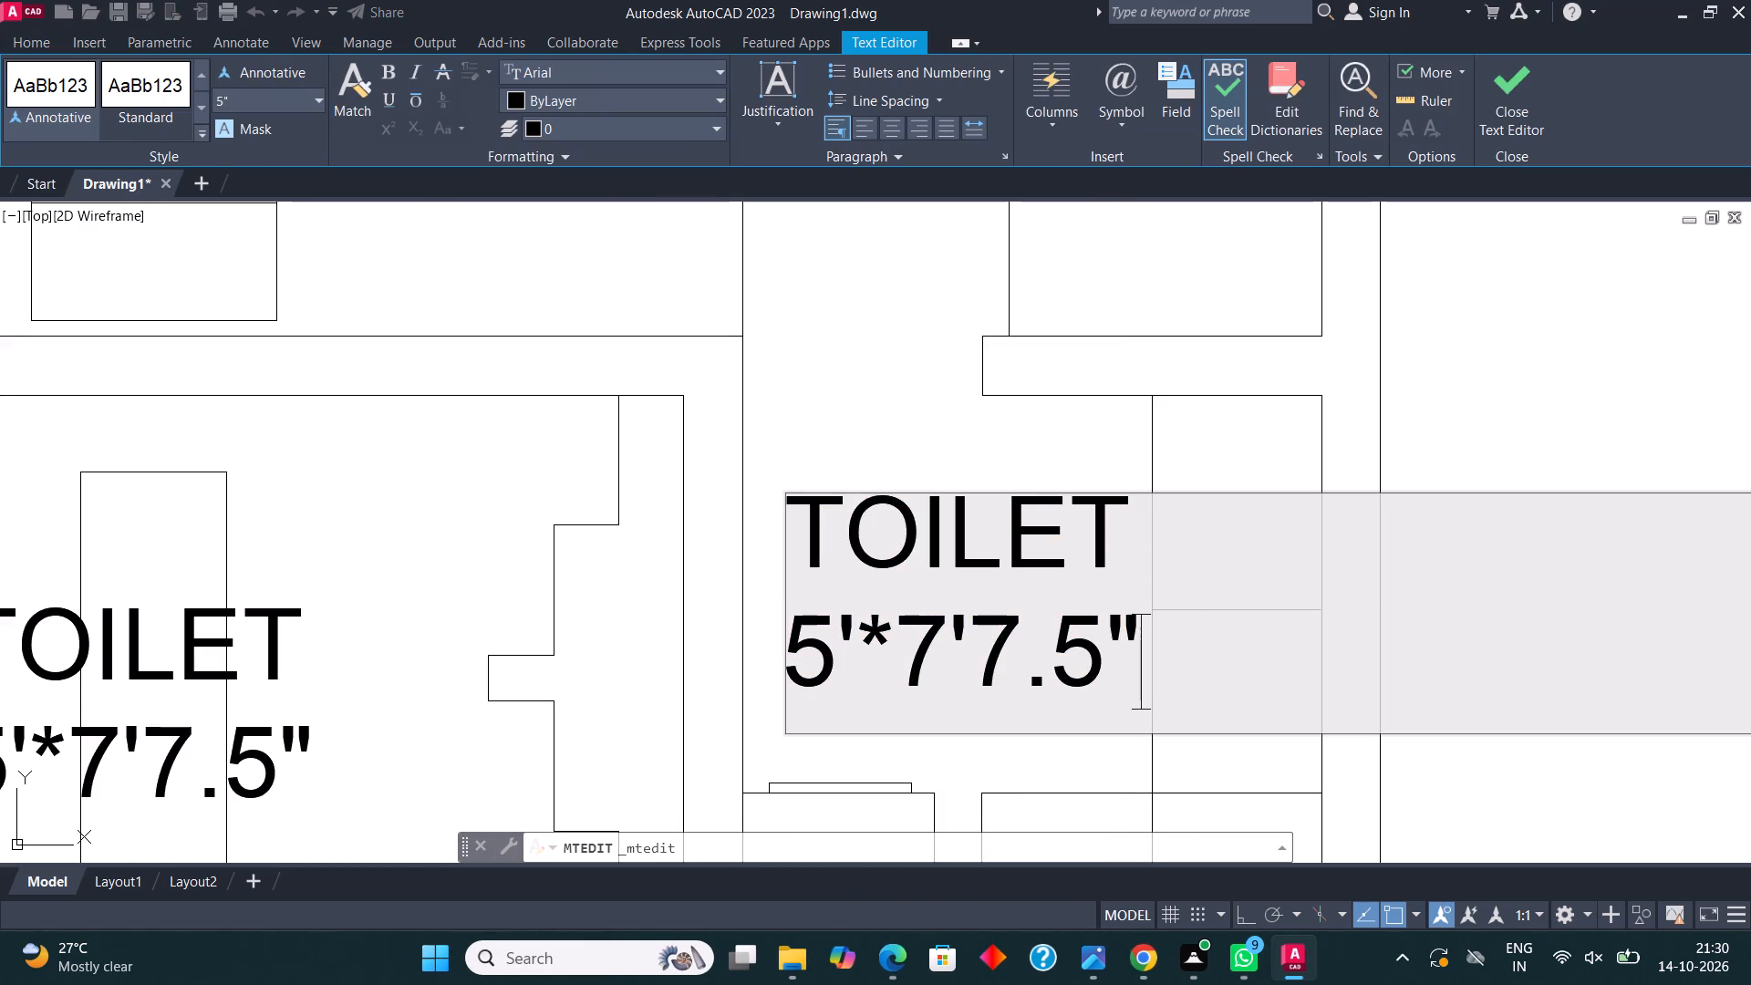
key("BackSpace")
key("BackSpace")
key("BackSpace")
key("BackSpace")
key("BackSpace")
key("BackSpace")
key("BackSpace")
key("BackSpace")
key("BackSpace")
key("BackSpace")
key("BackSpace")
key("BackSpace")
key("BackSpace")
key("BackSpace")
key("BackSpace")
key("BackSpace")
key("BackSpace")
key("BackSpace")
key("BackSpace")
key("BackSpace")
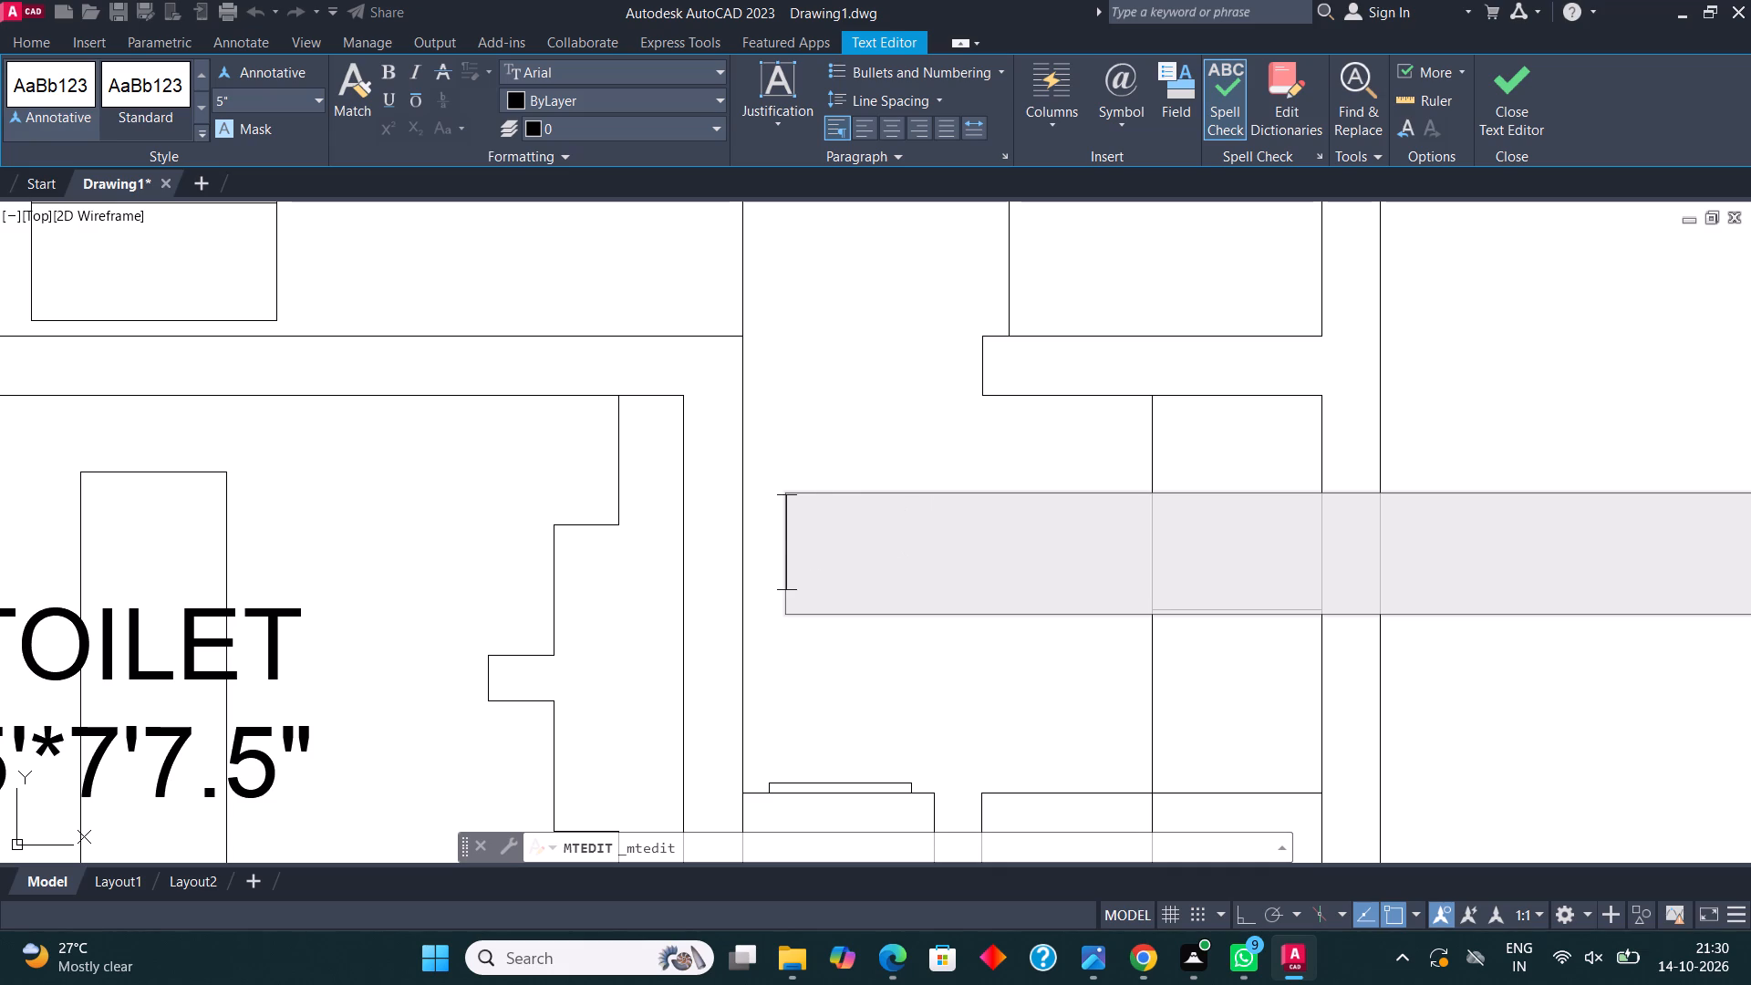
type("STORE")
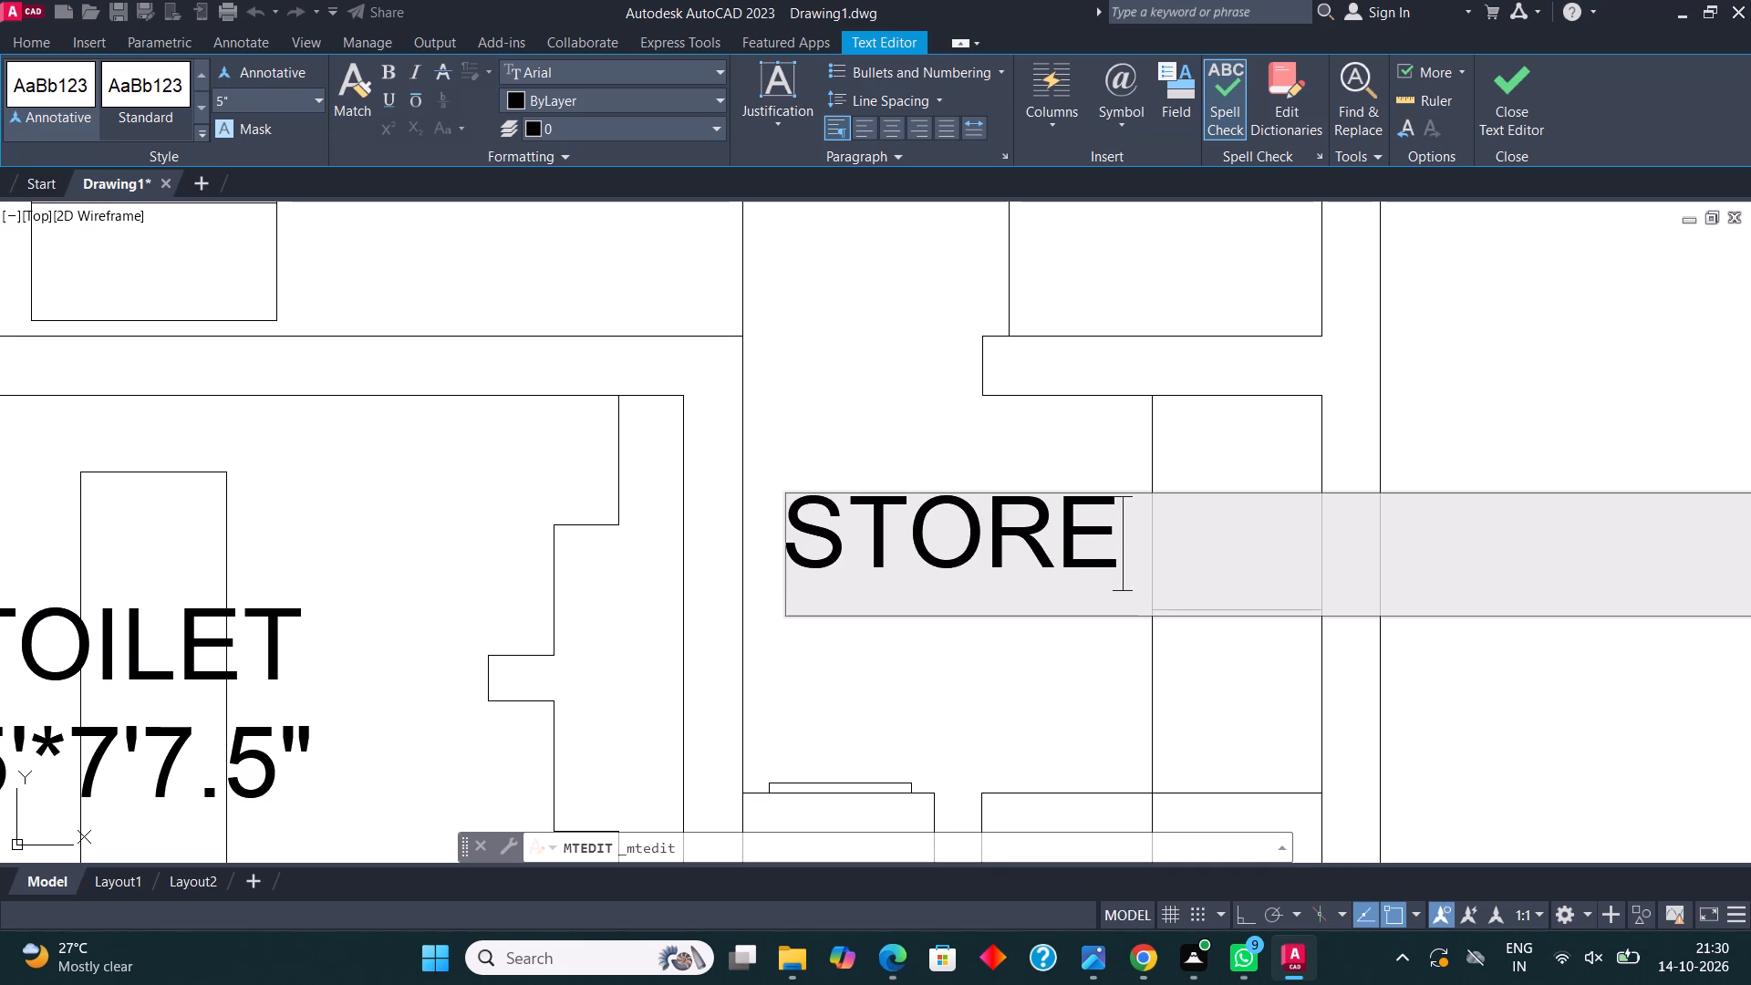
key("Return")
type("5'")
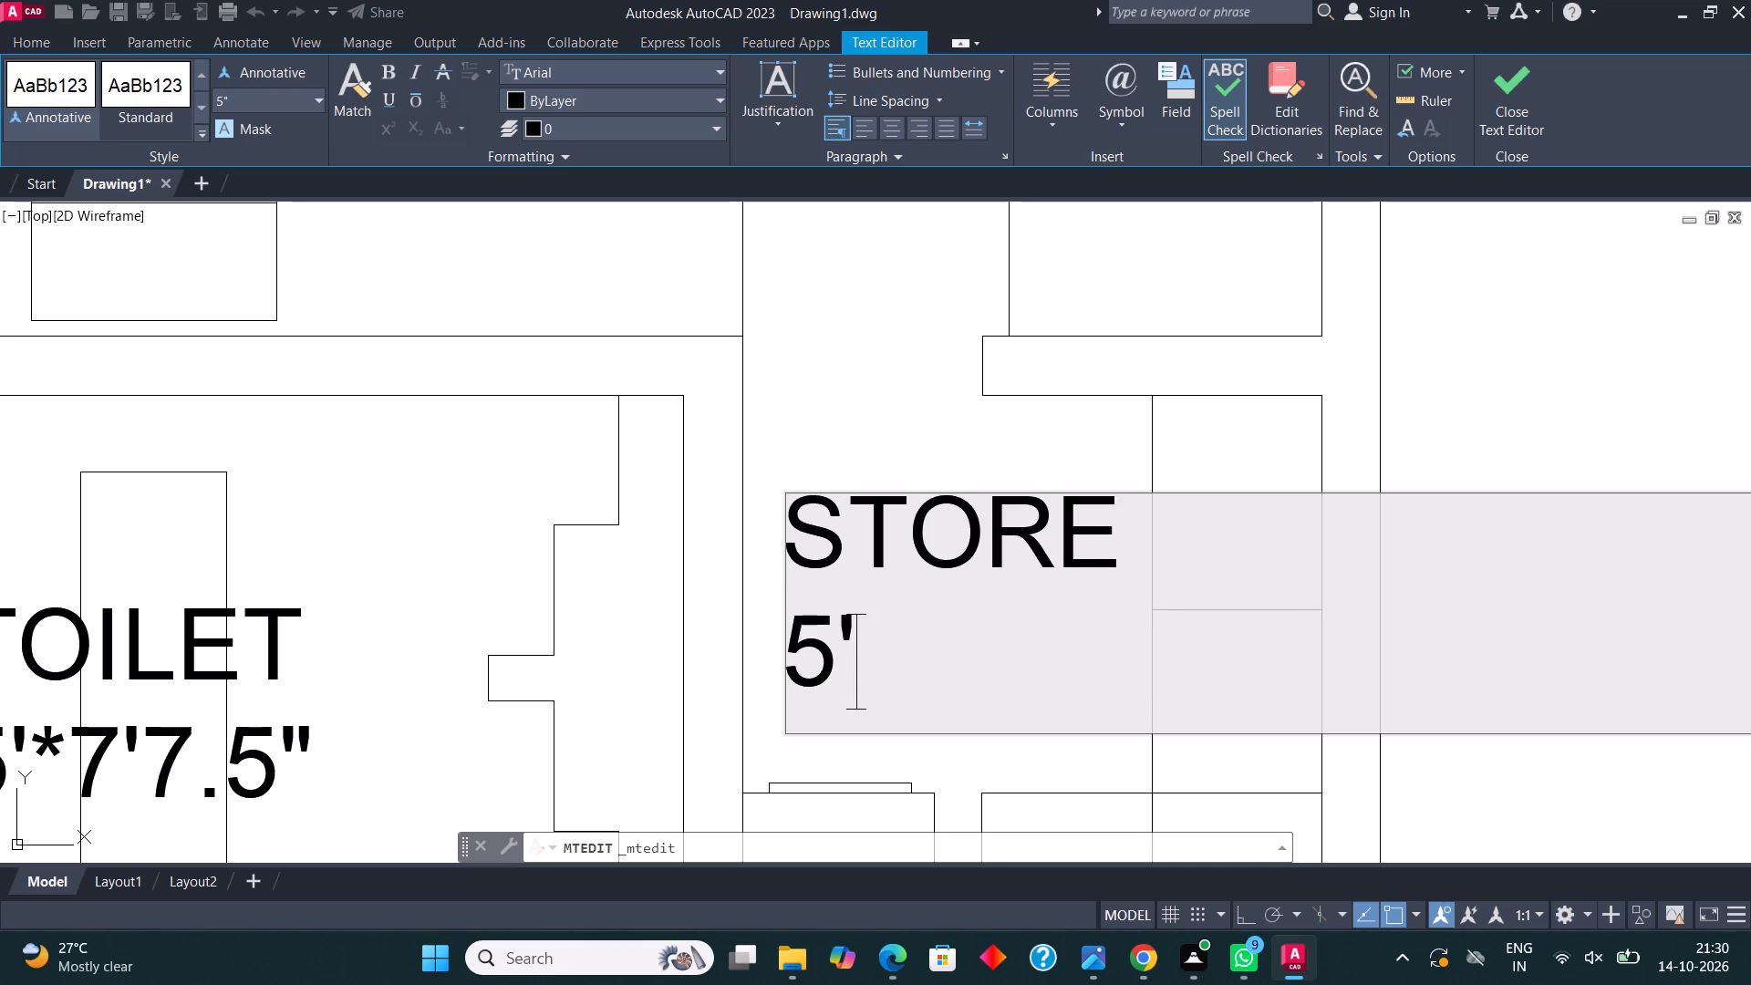
type("*4'")
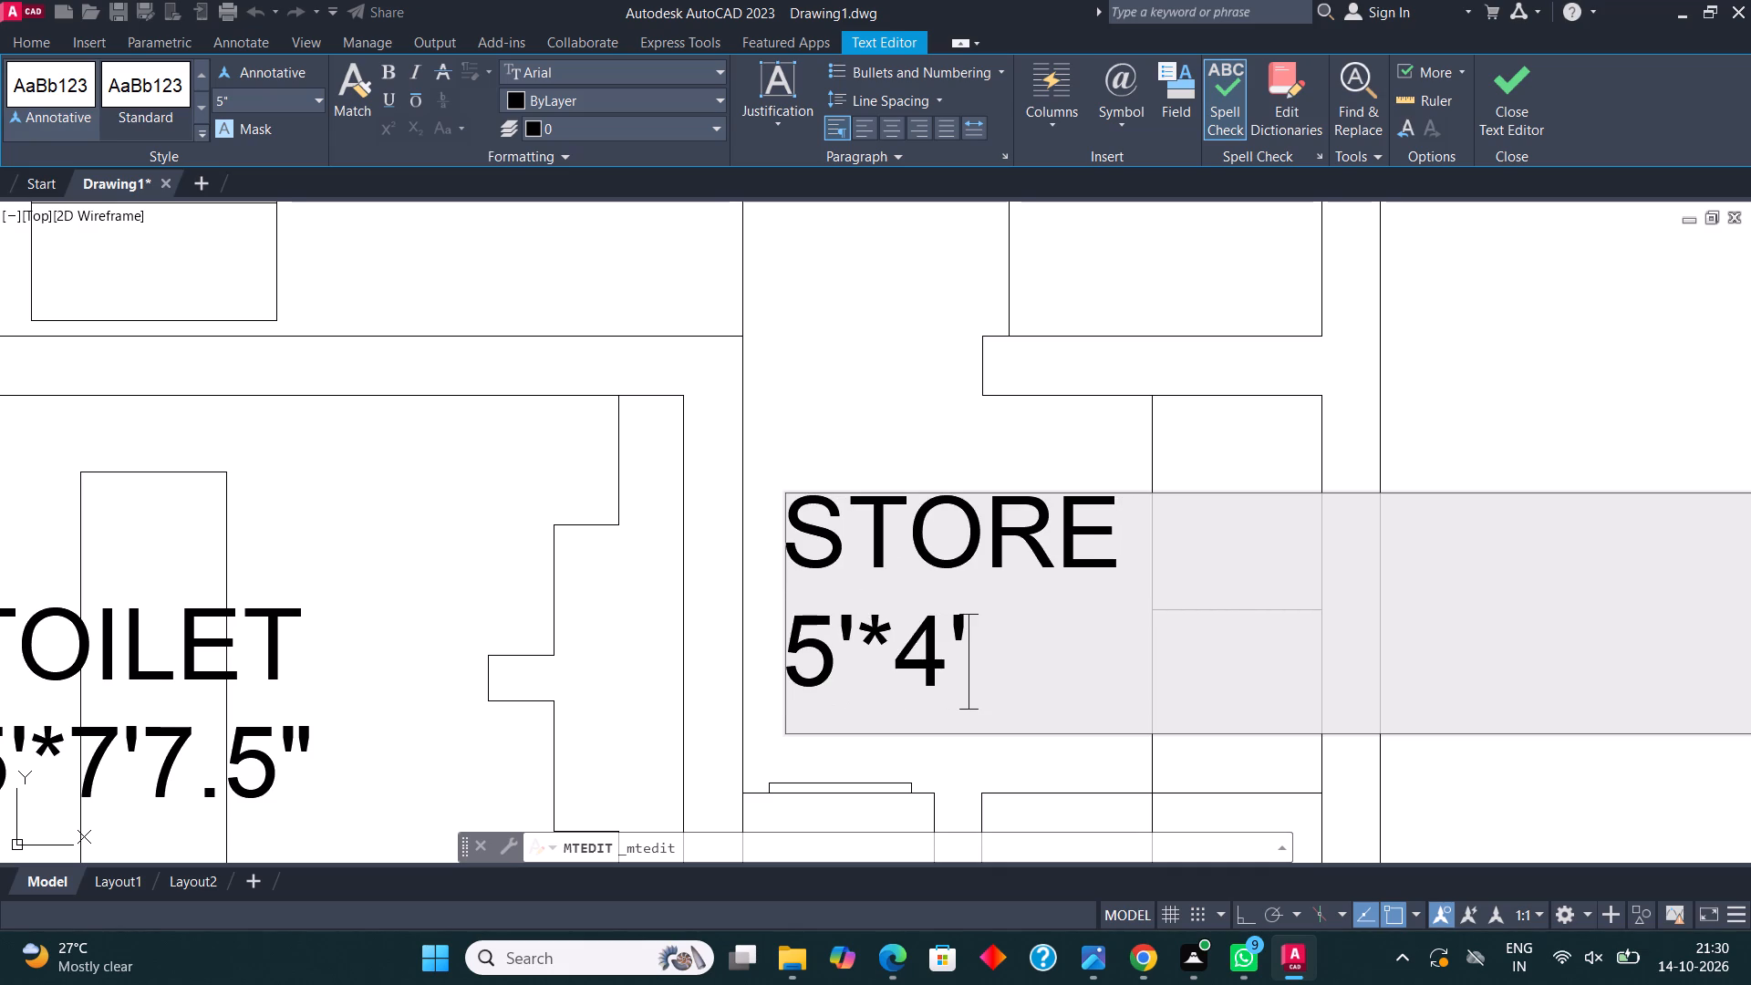
left_click(1506, 79)
Replace the TOILET label in the room beside the store with PUJA and 5'*3'7.5" on a second line.
scroll(1133, 493, "down", 2)
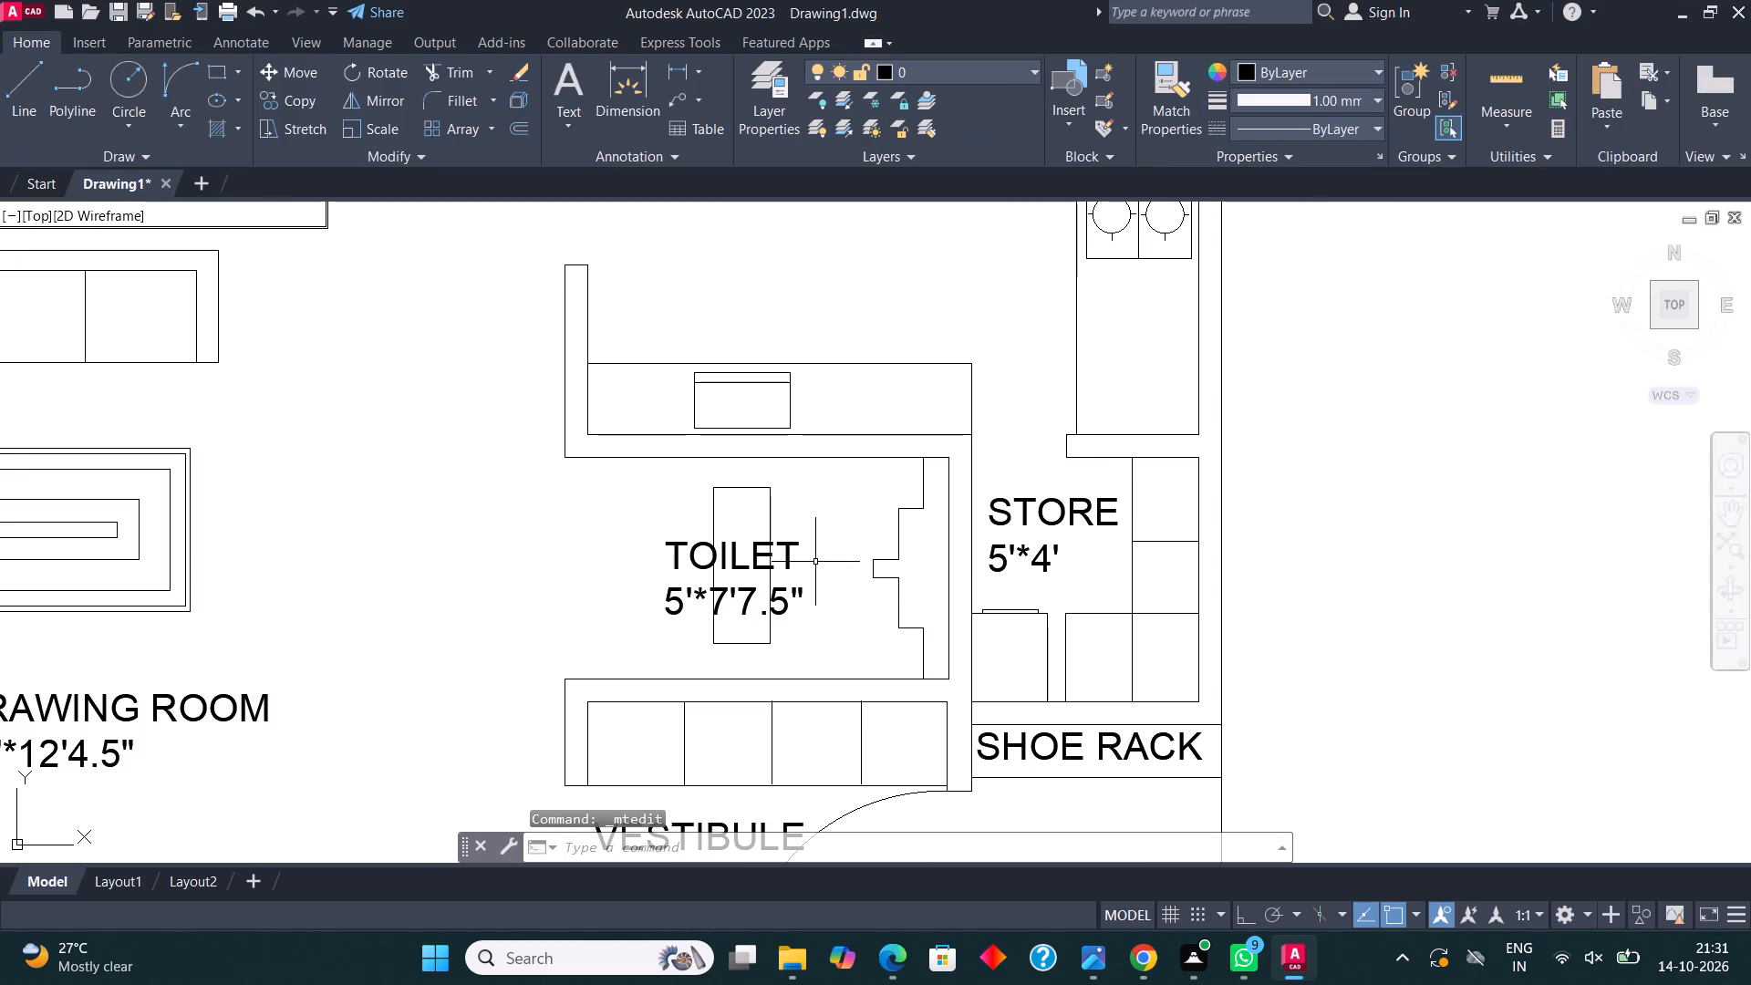
middle_click_drag(816, 559, 971, 520)
scroll(965, 516, "up", 1)
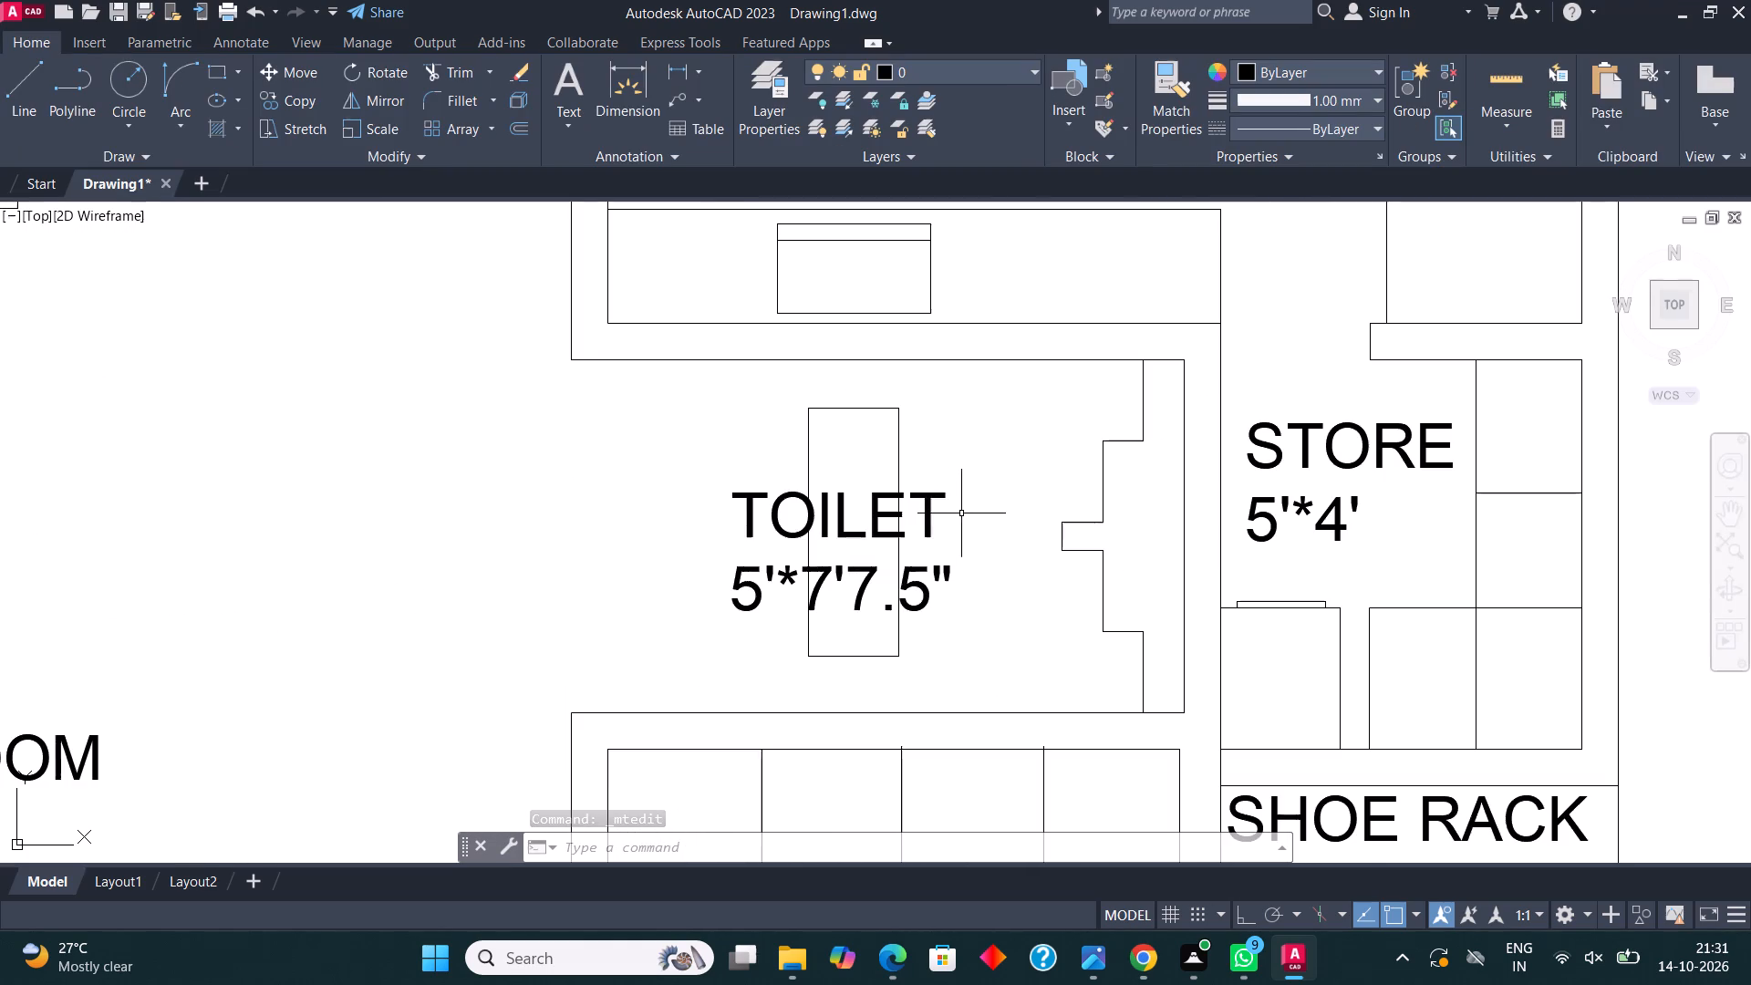
left_click(922, 494)
right_click(921, 494)
left_click(998, 358)
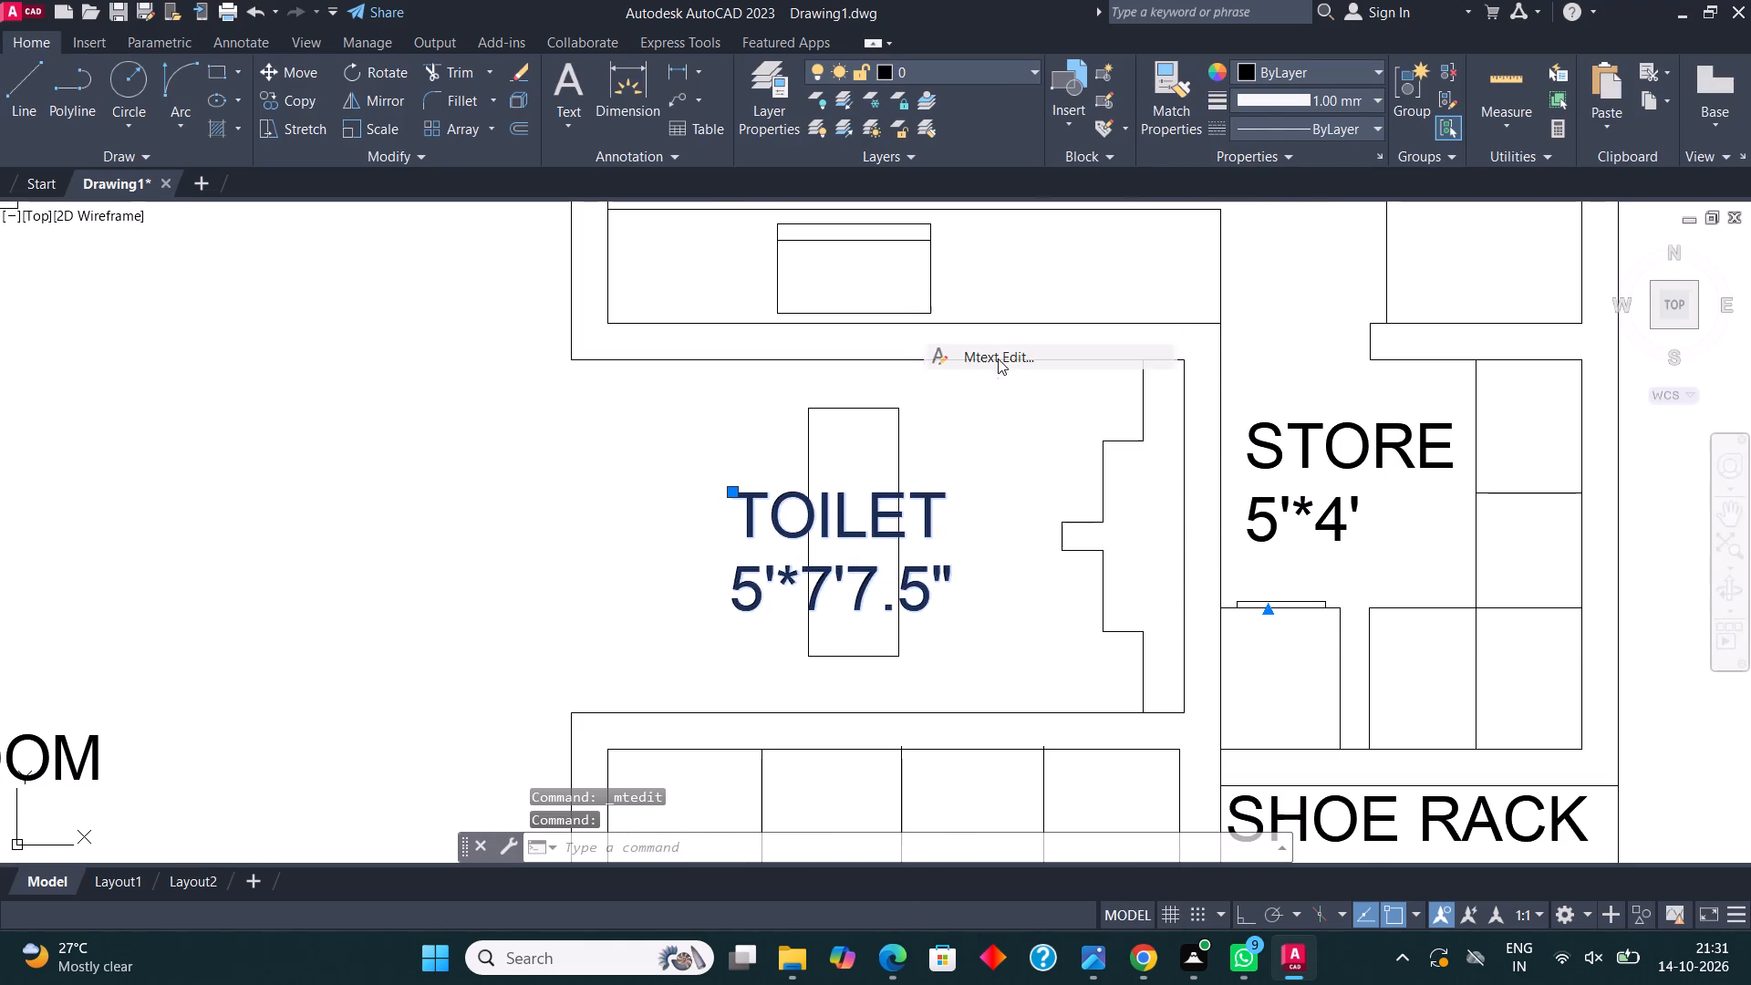
left_click(1002, 582)
key("BackSpace")
key("BackSpace")
key("BackSpace")
key("BackSpace")
key("BackSpace")
key("BackSpace")
key("BackSpace")
key("BackSpace")
key("BackSpace")
key("BackSpace")
key("BackSpace")
key("BackSpace")
key("BackSpace")
key("BackSpace")
key("BackSpace")
key("BackSpace")
key("BackSpace")
key("BackSpace")
key("BackSpace")
key("BackSpace")
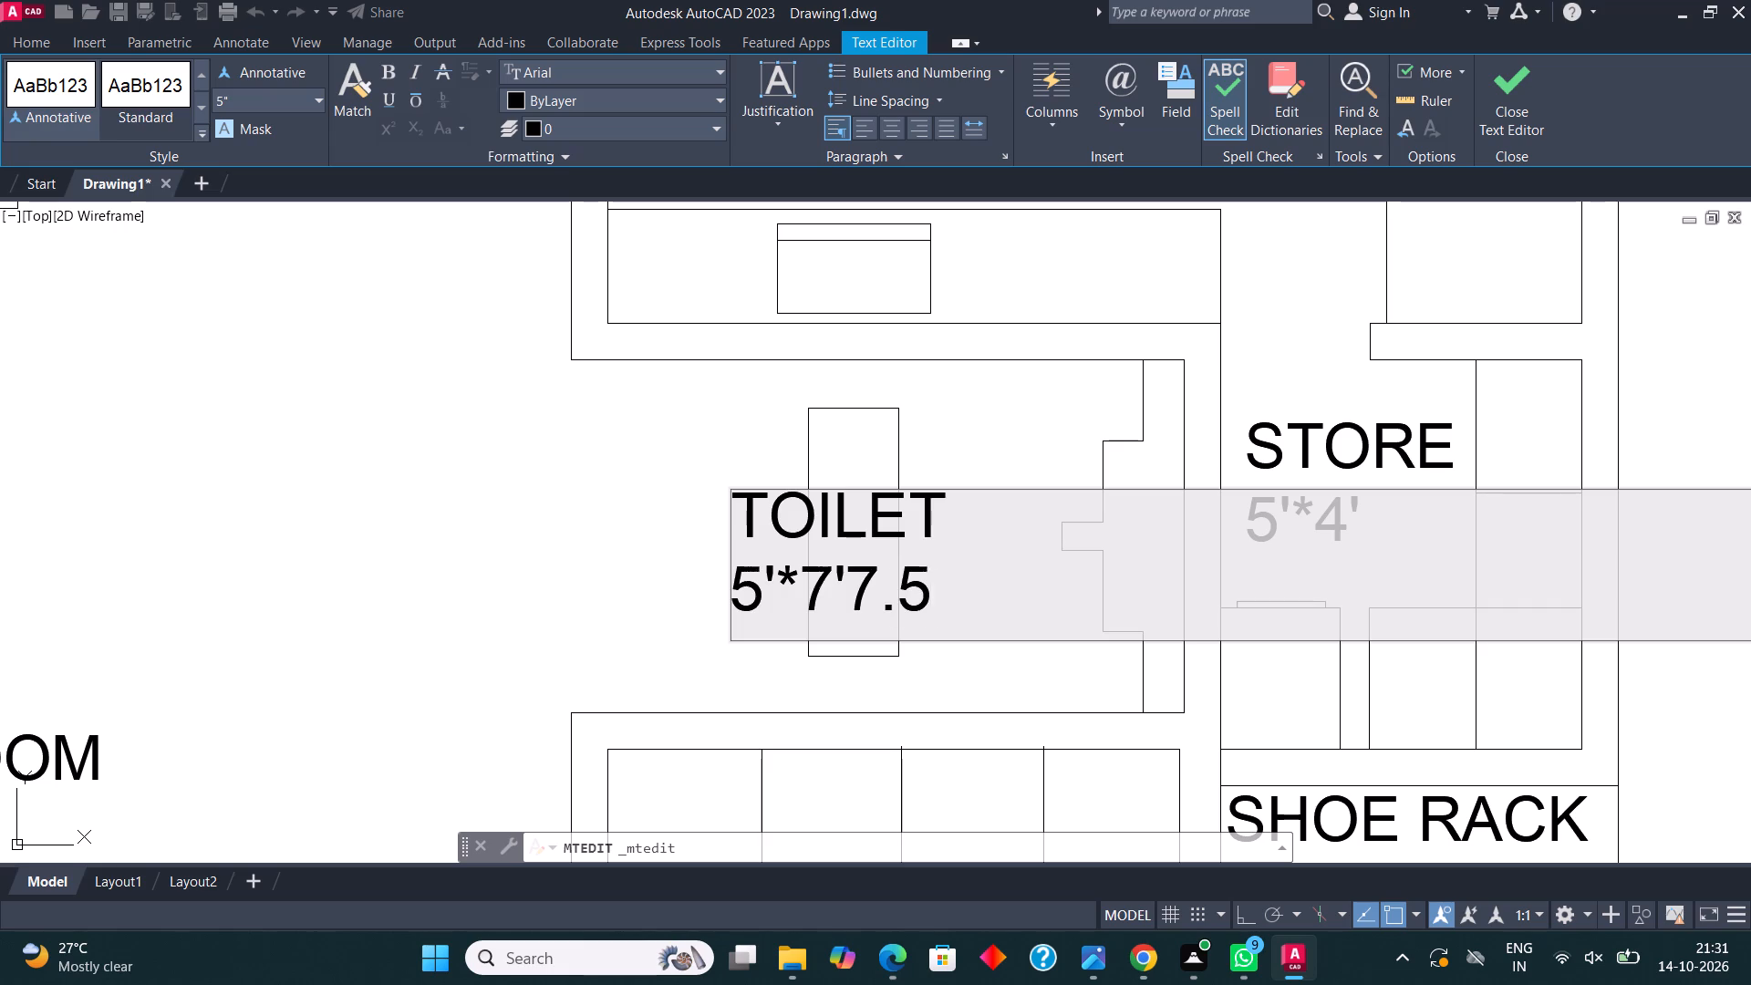
type("PU")
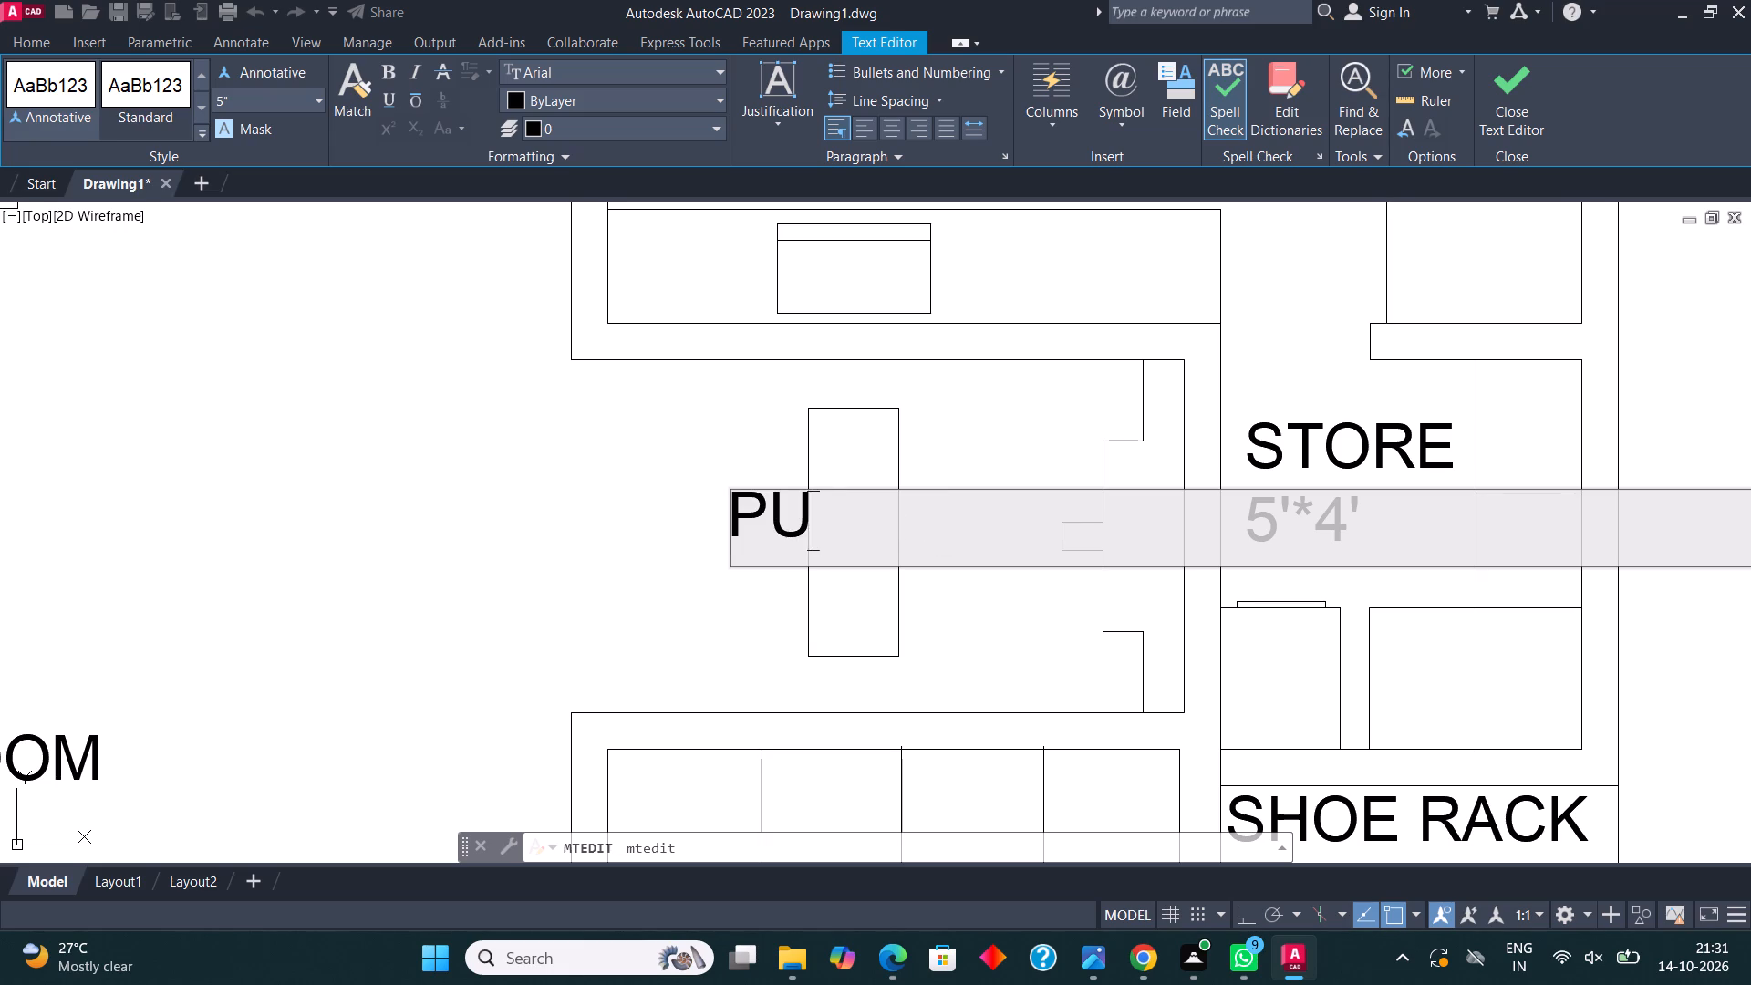
type("JA")
key("Return")
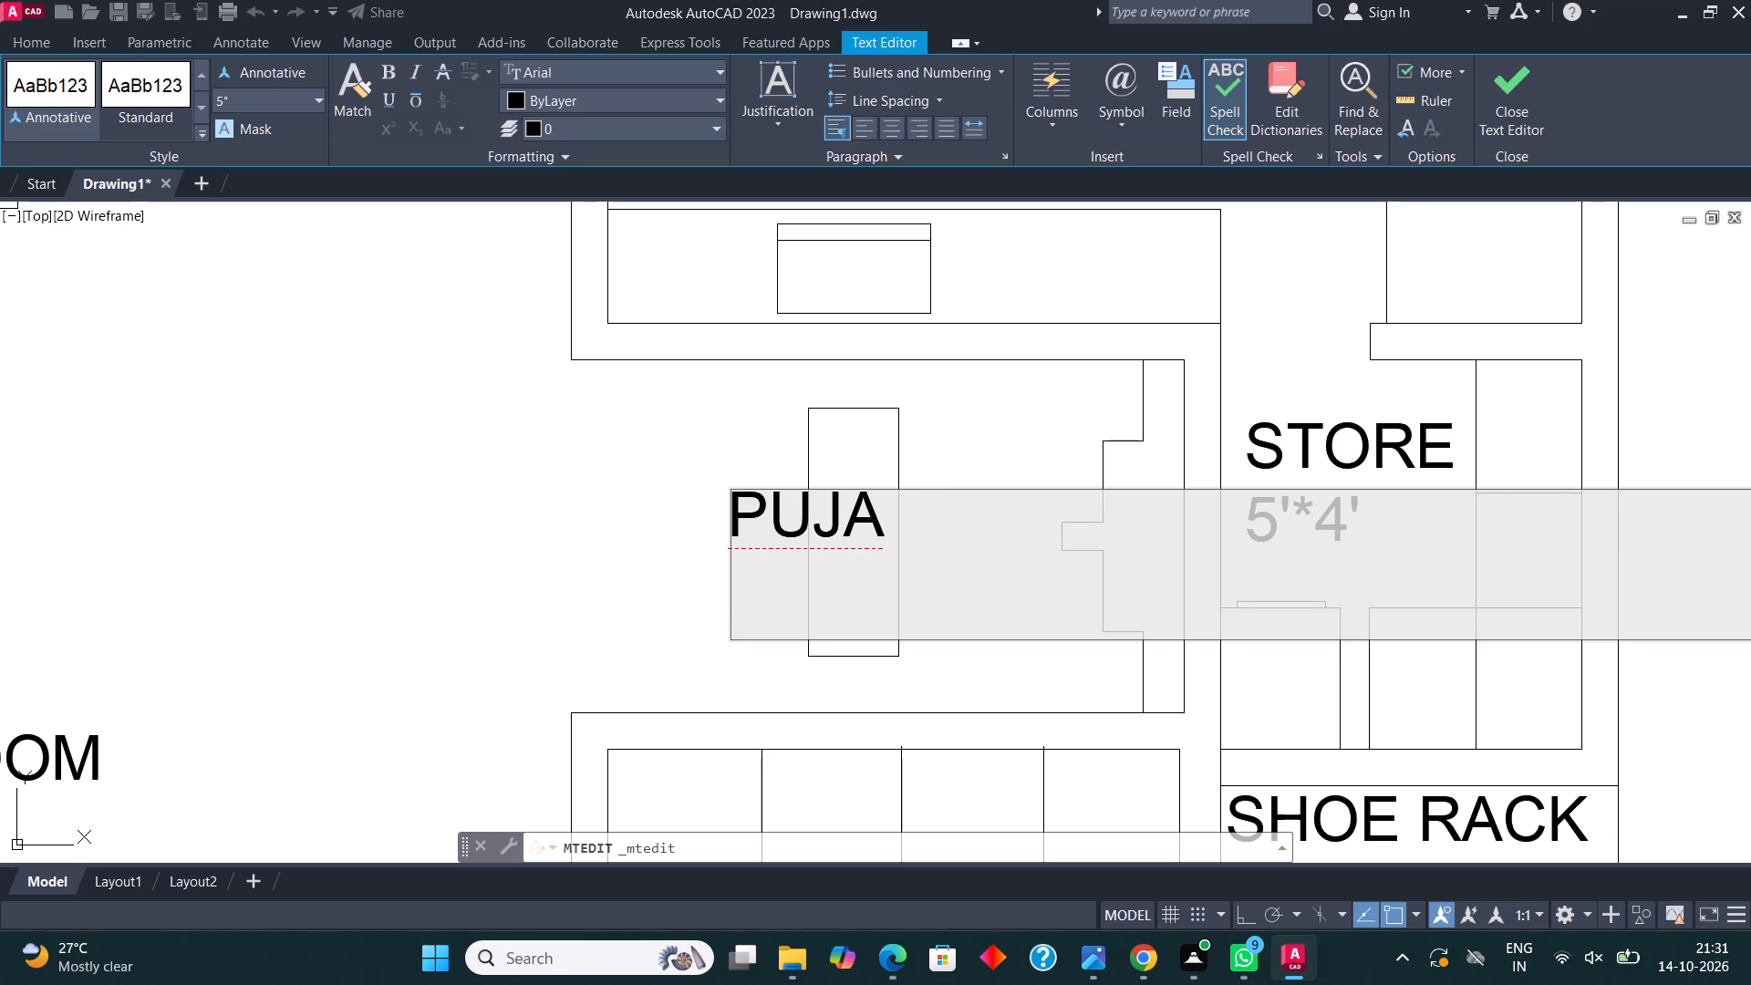
type("5'*")
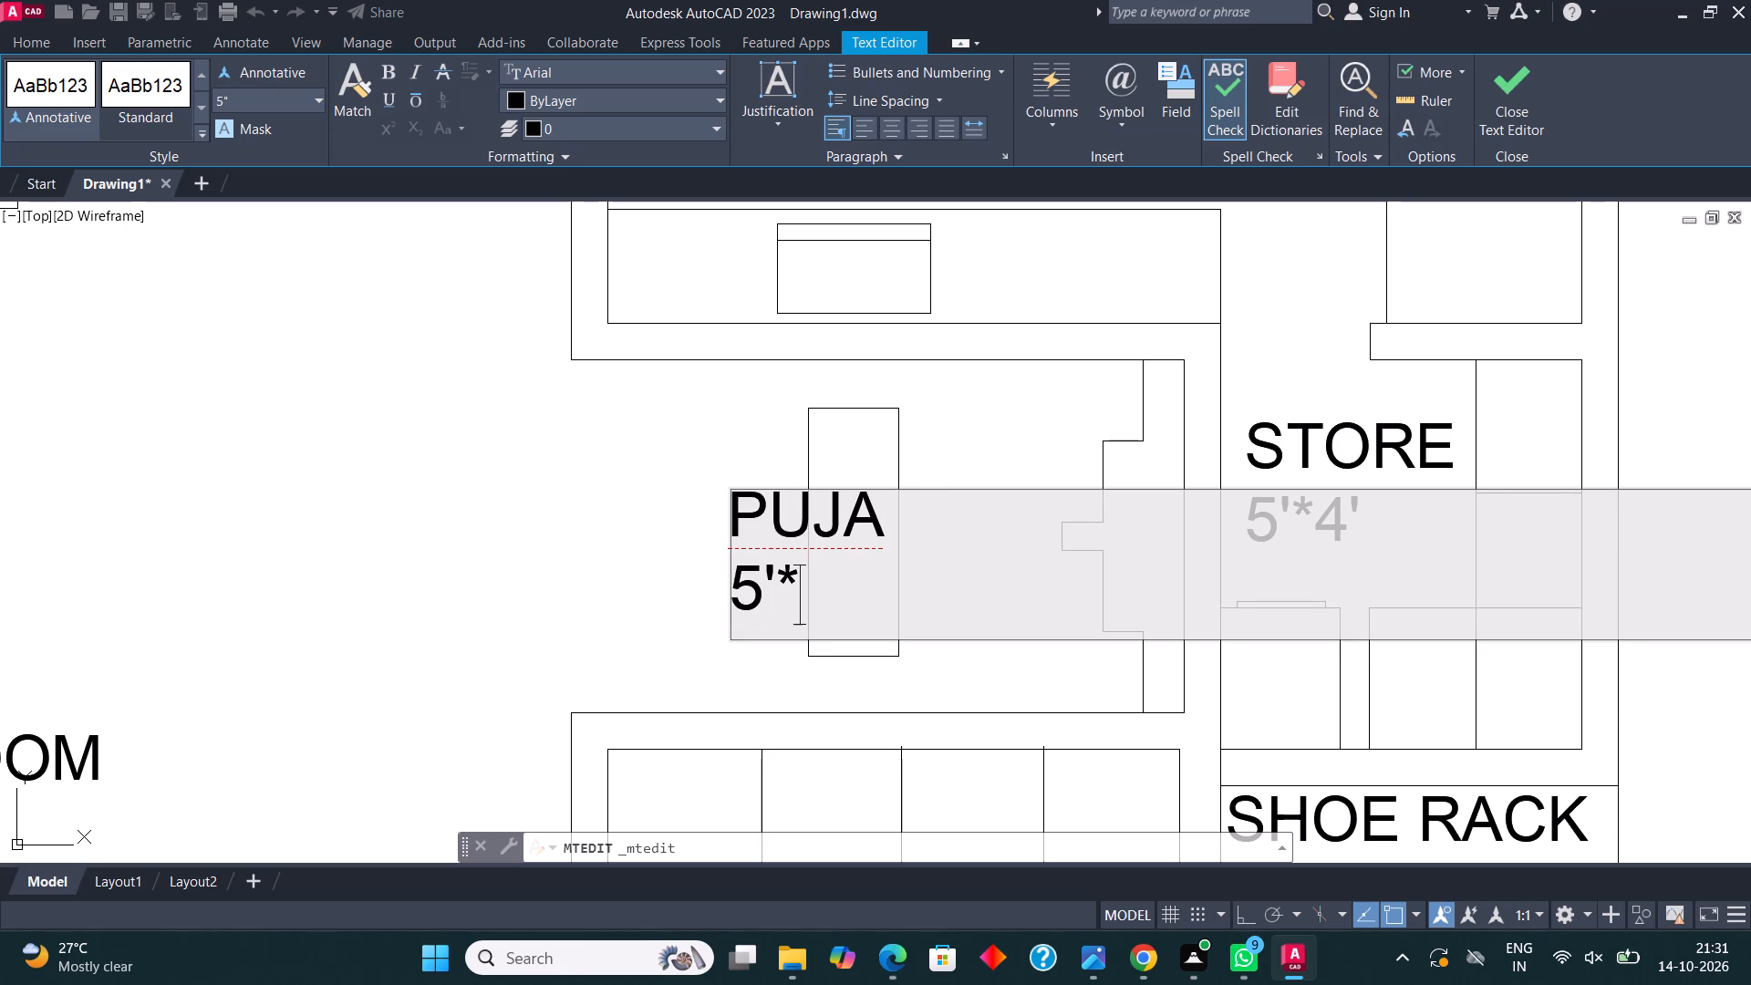
type("3'")
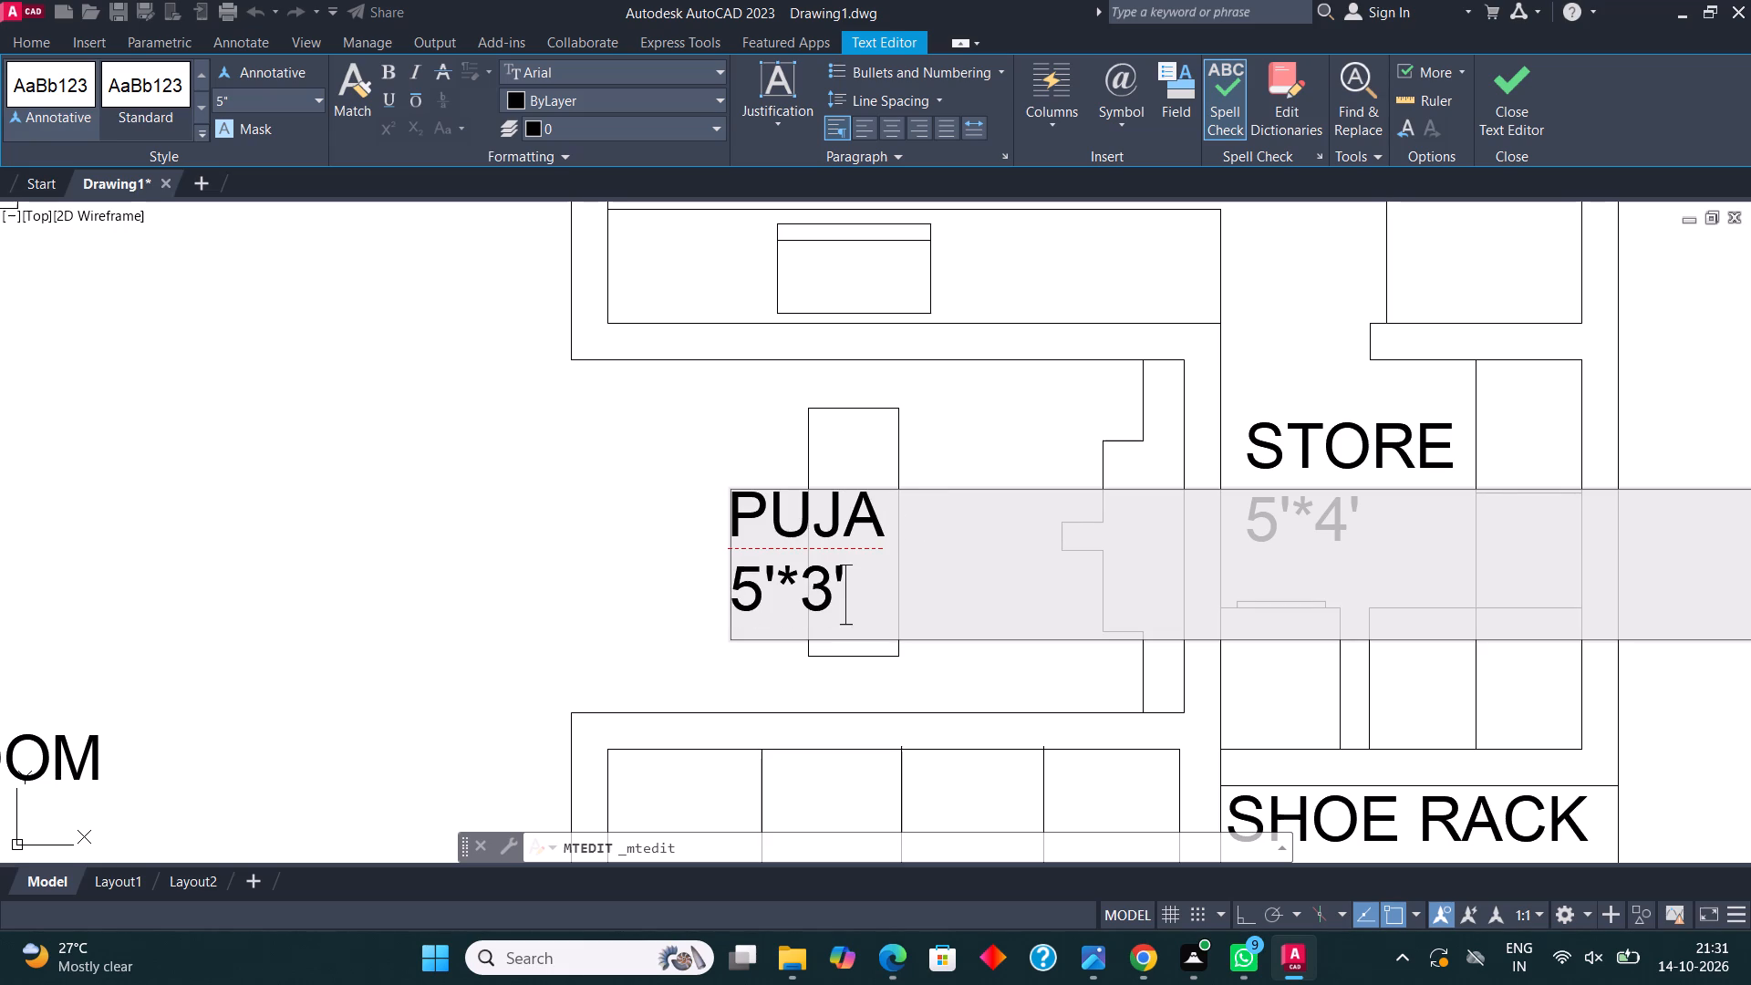
type("7.5\"")
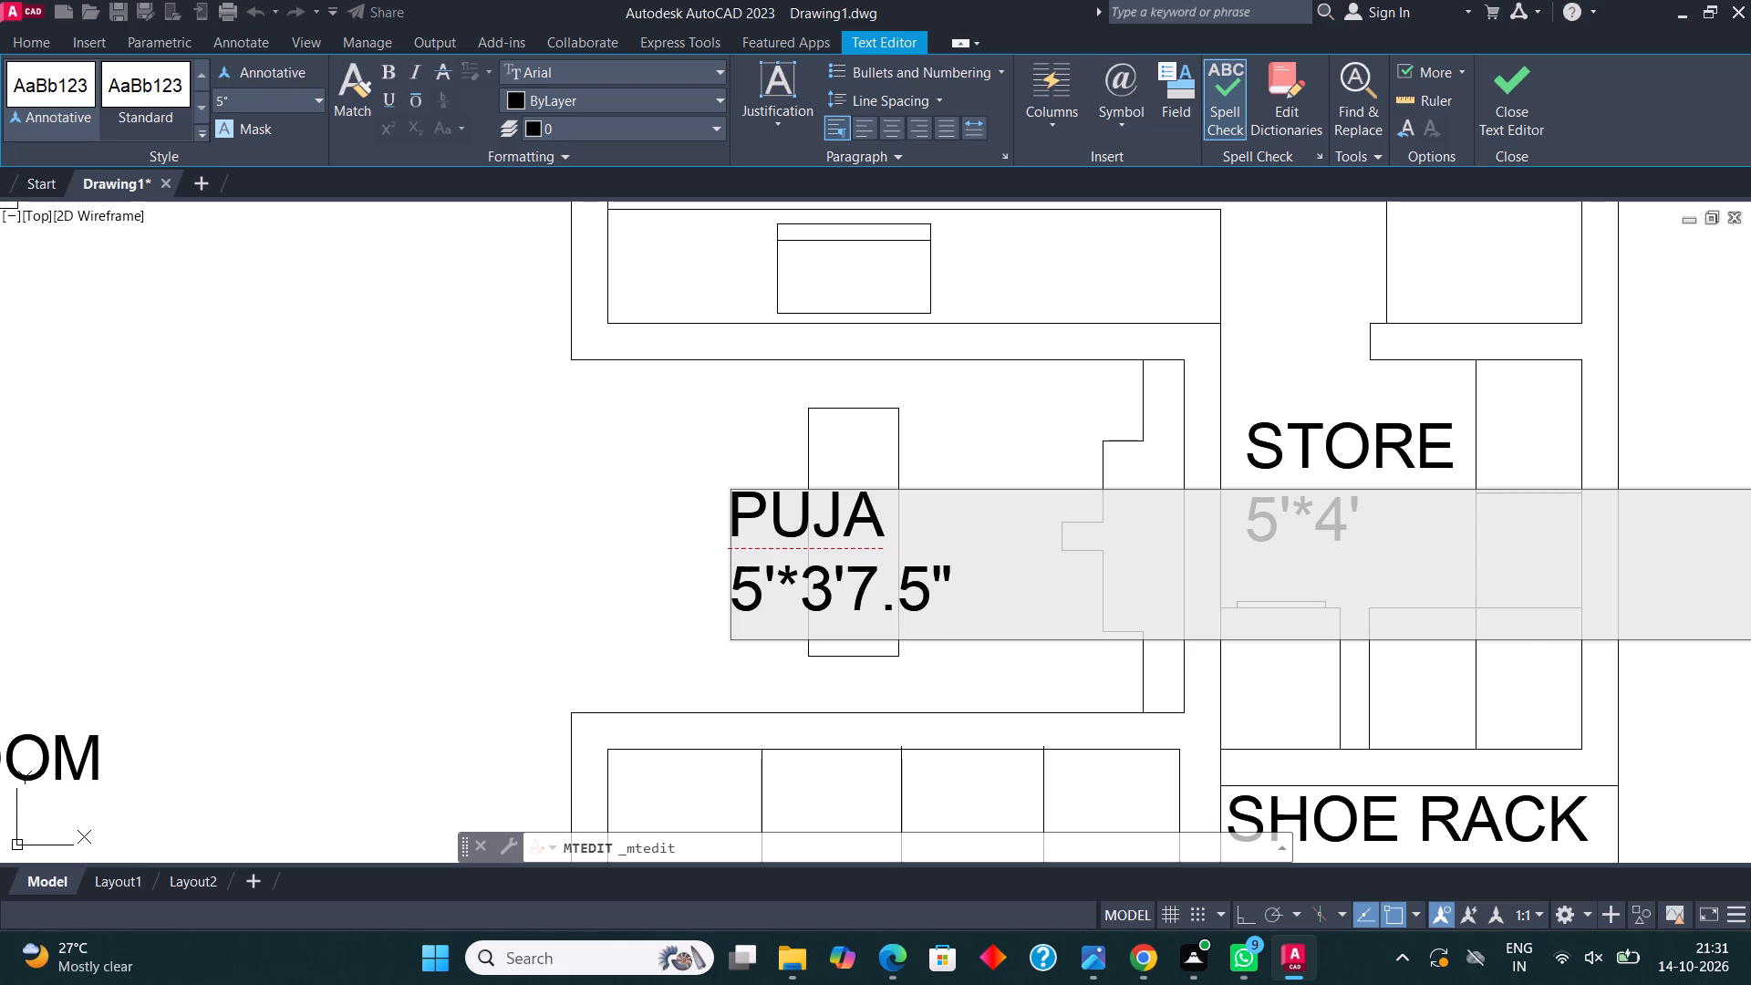
left_click(1536, 67)
Replace the MASTER BEDROOM 1 label in the room with the stove and sink with KITCHEN and 10'*9' on a second line.
scroll(852, 639, "down", 1)
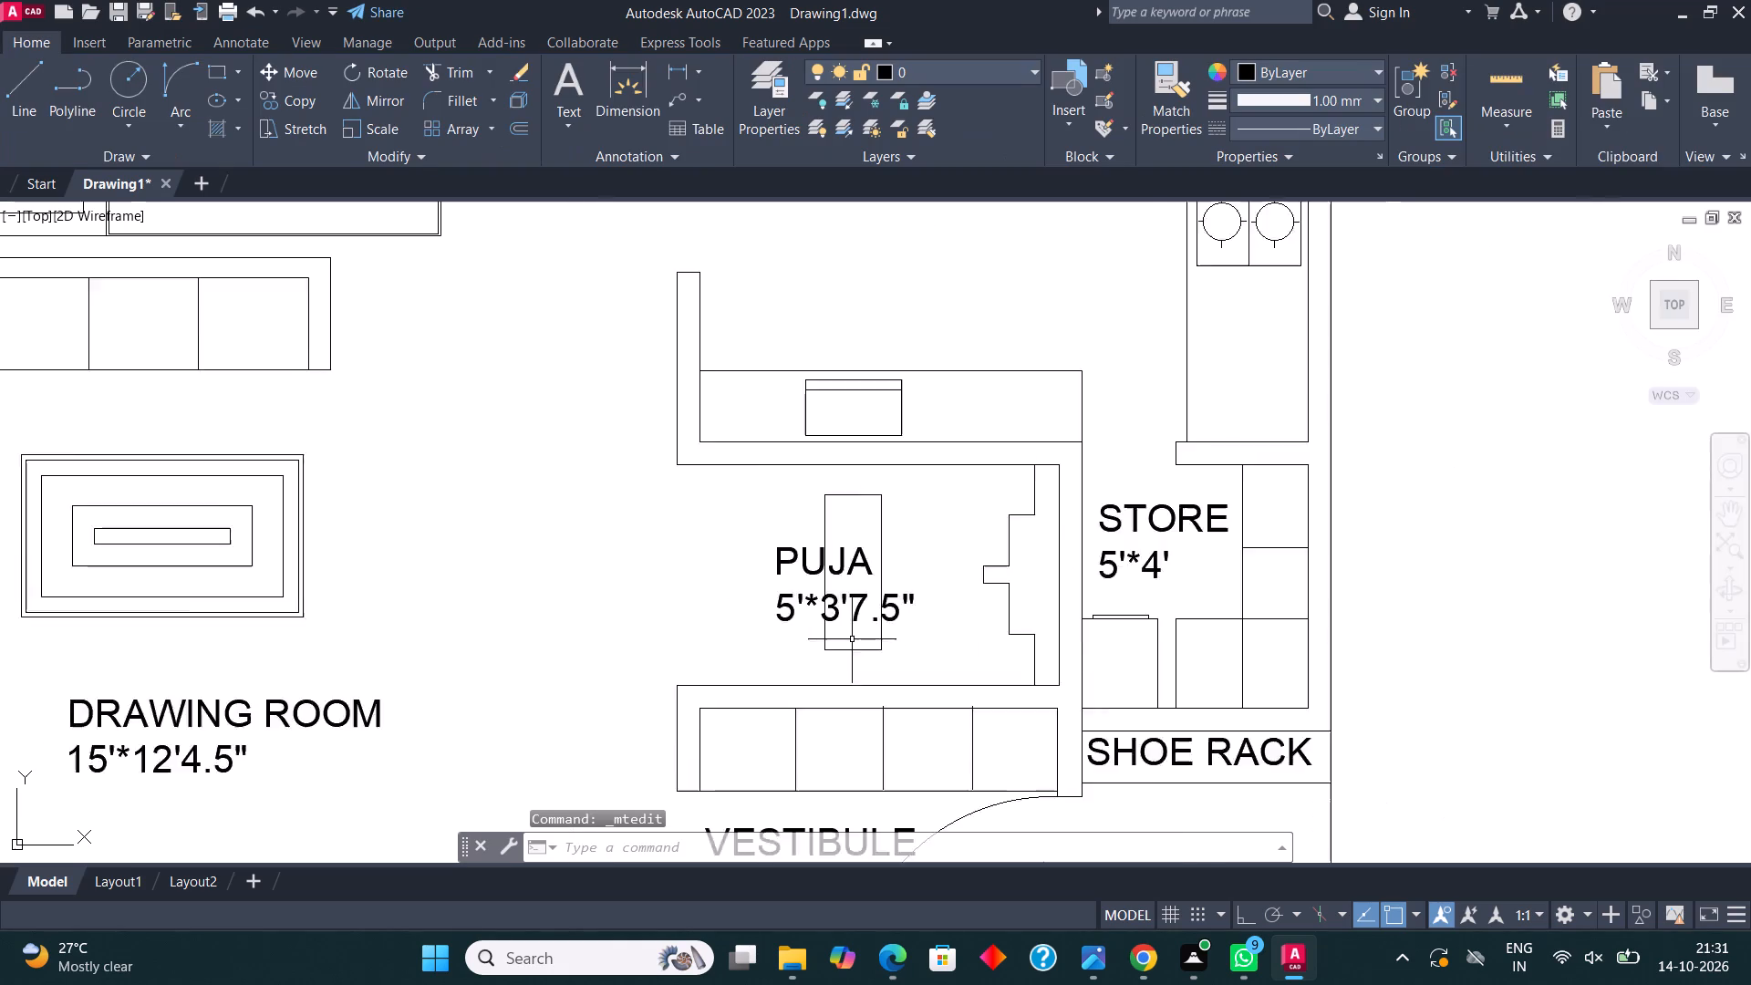
scroll(852, 639, "down", 2)
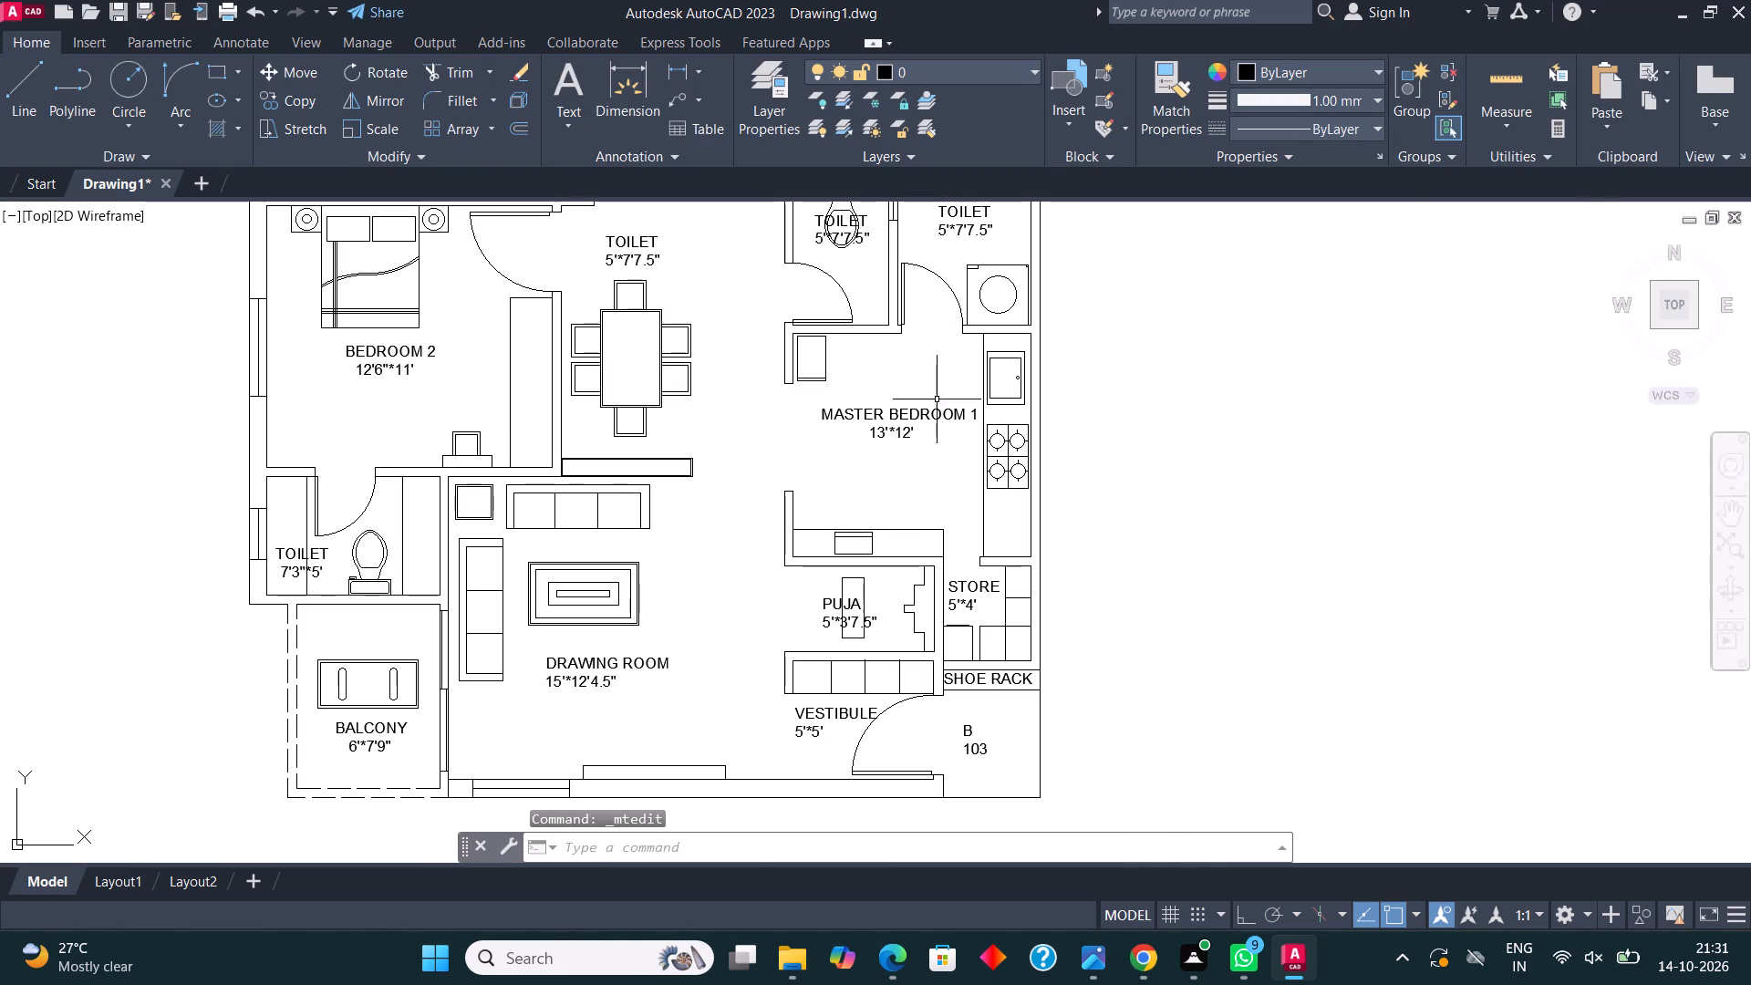
middle_click_drag(919, 401, 957, 460)
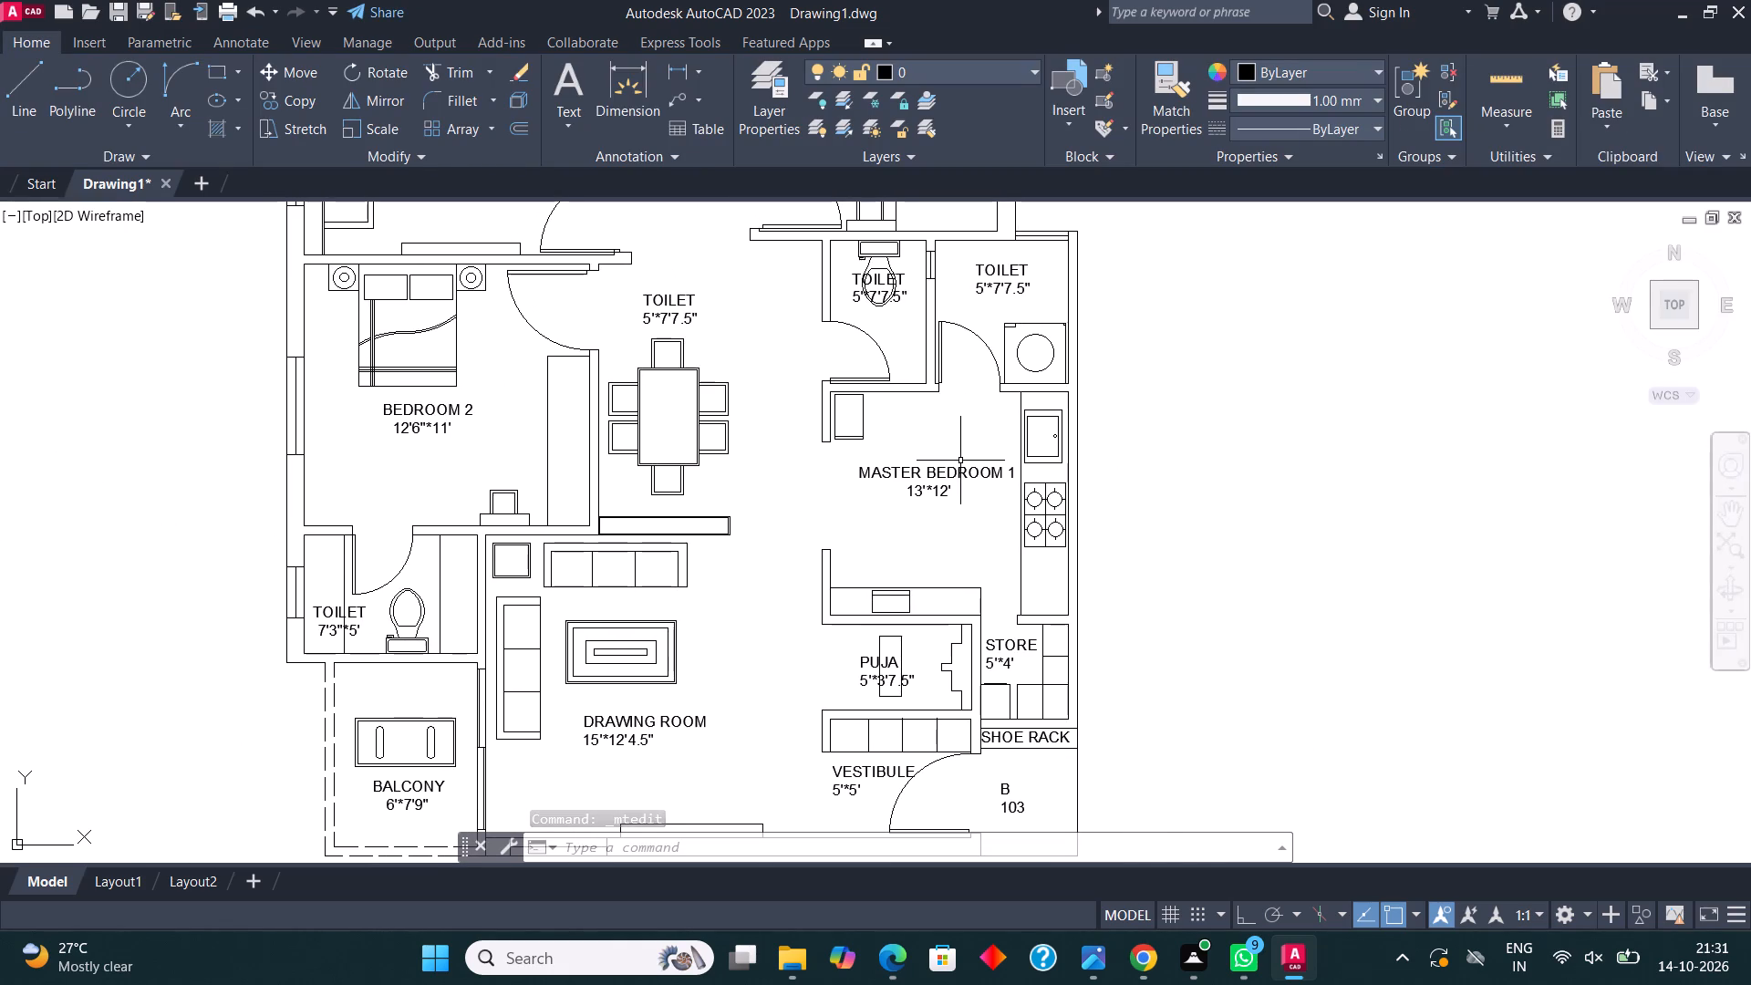
scroll(976, 469, "up", 2)
left_click(941, 474)
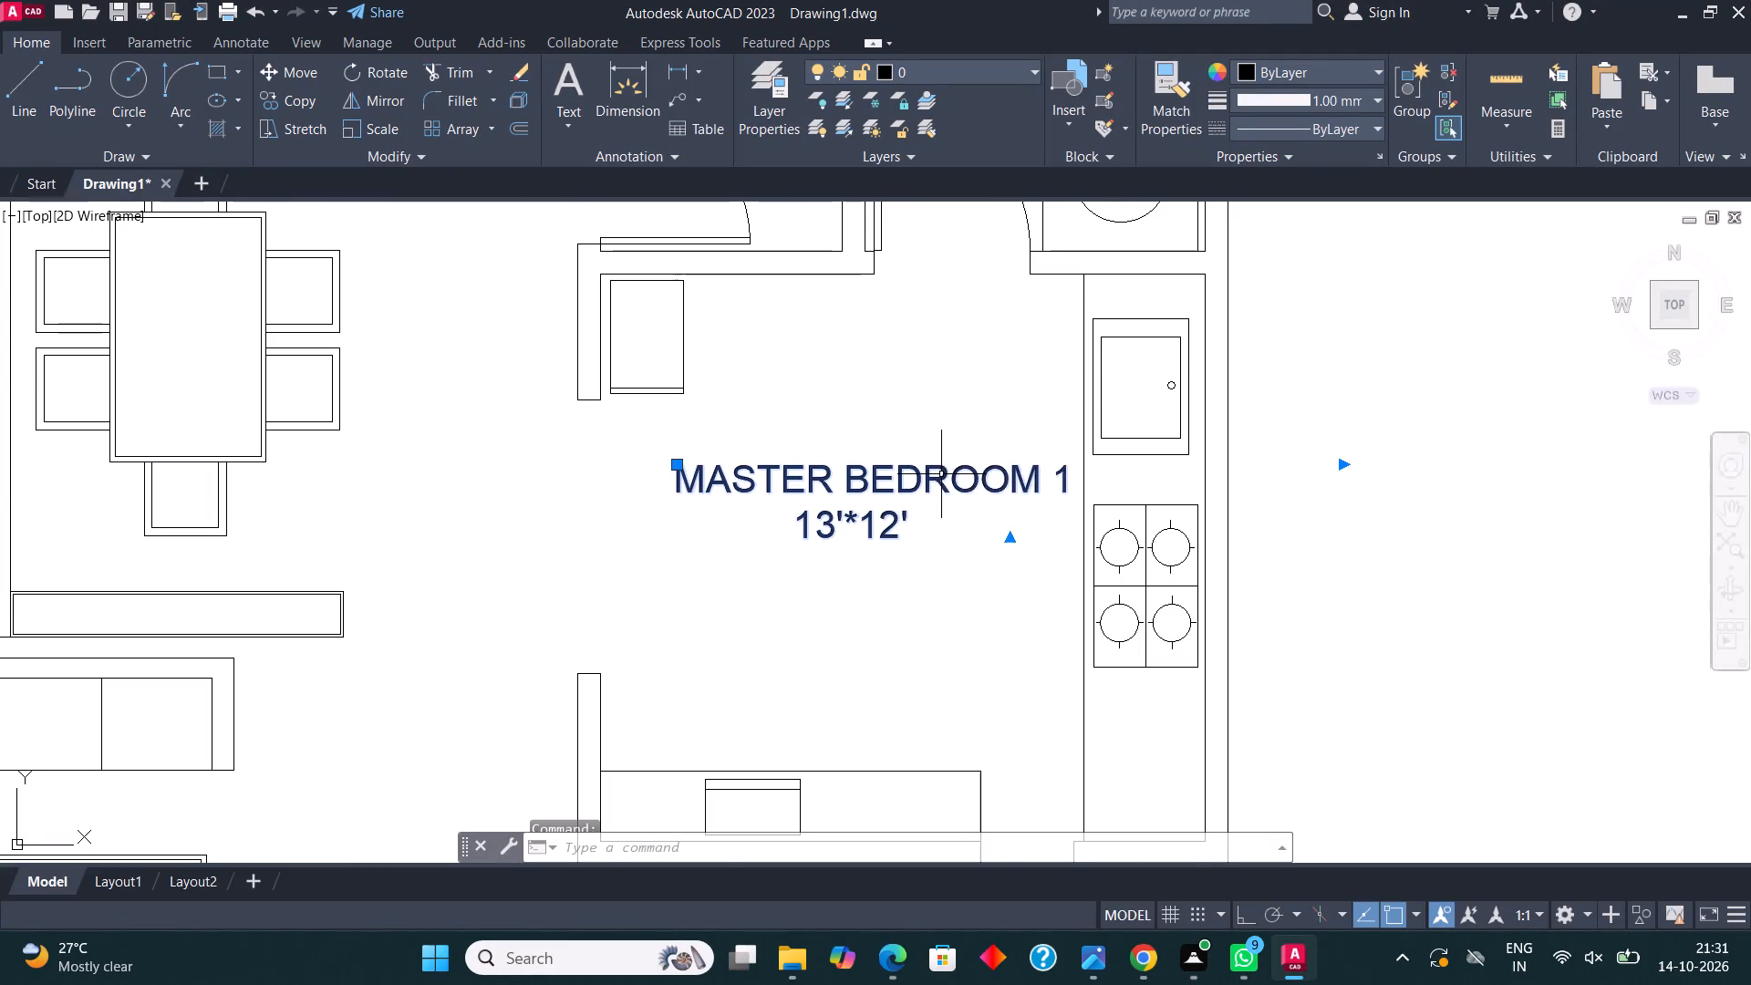
right_click(941, 474)
left_click(1017, 357)
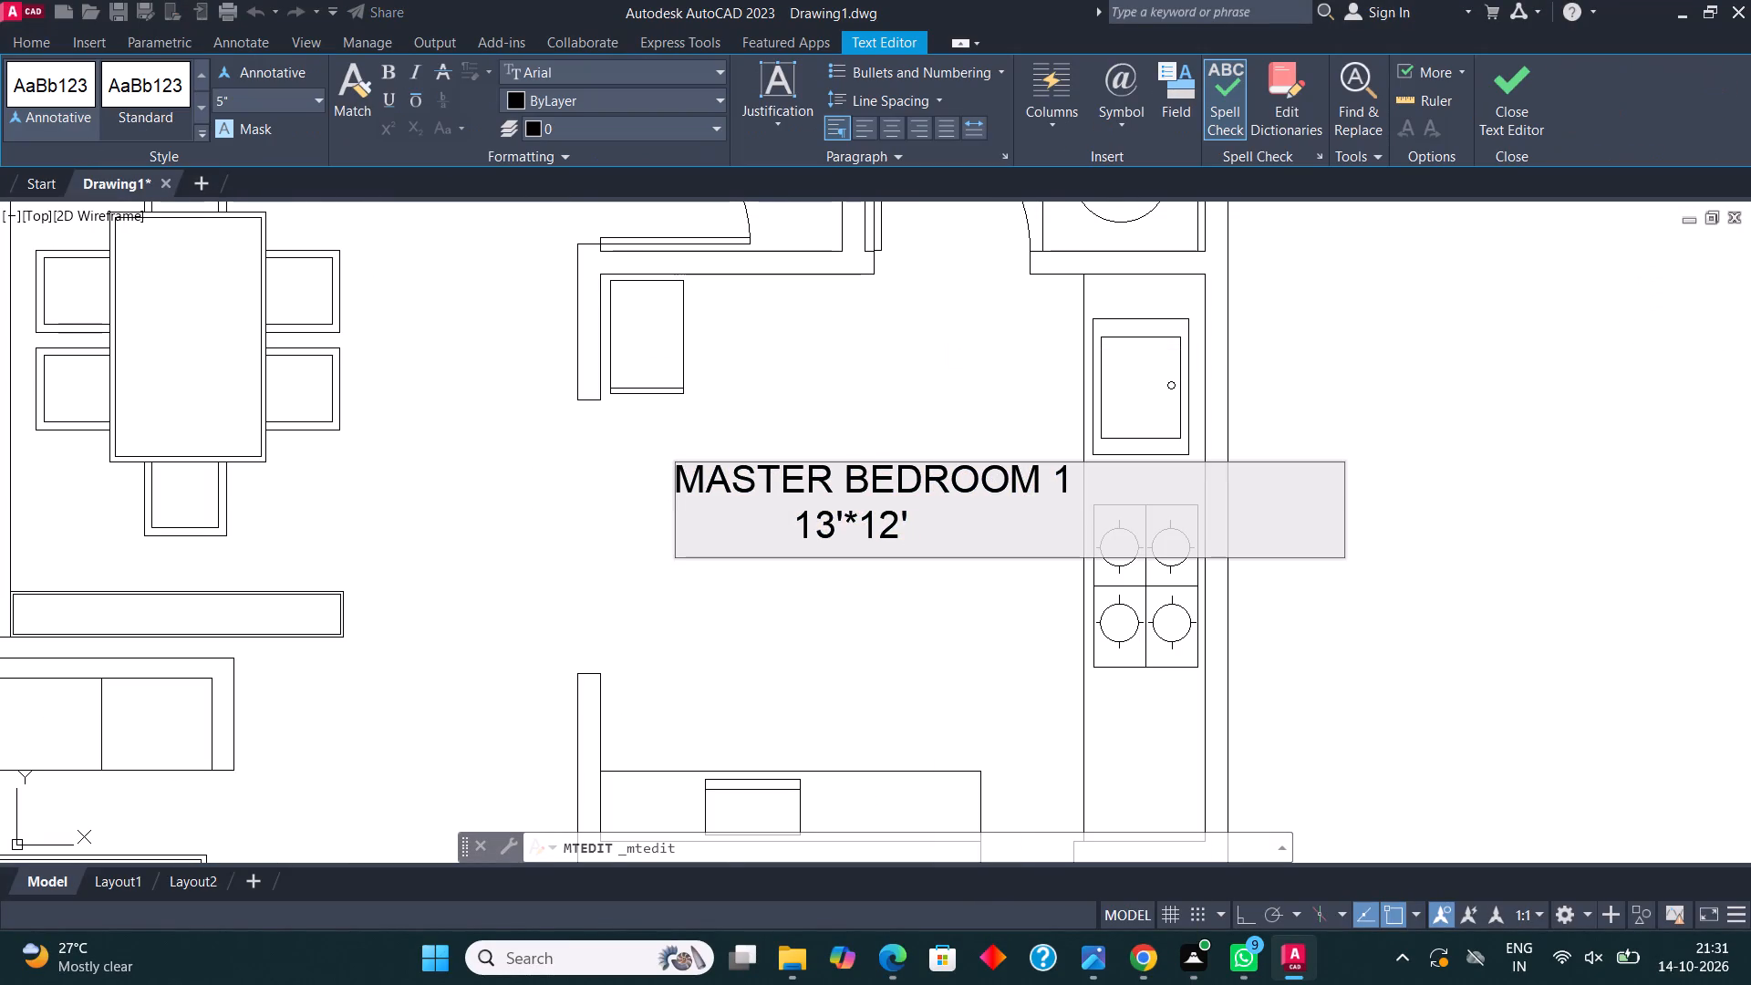
left_click(950, 537)
key("BackSpace")
key("BackSpace")
key("BackSpace")
key("BackSpace")
key("BackSpace")
key("BackSpace")
key("BackSpace")
key("BackSpace")
key("BackSpace")
key("BackSpace")
key("BackSpace")
key("BackSpace")
key("BackSpace")
key("BackSpace")
key("BackSpace")
key("BackSpace")
key("BackSpace")
key("BackSpace")
key("BackSpace")
key("BackSpace")
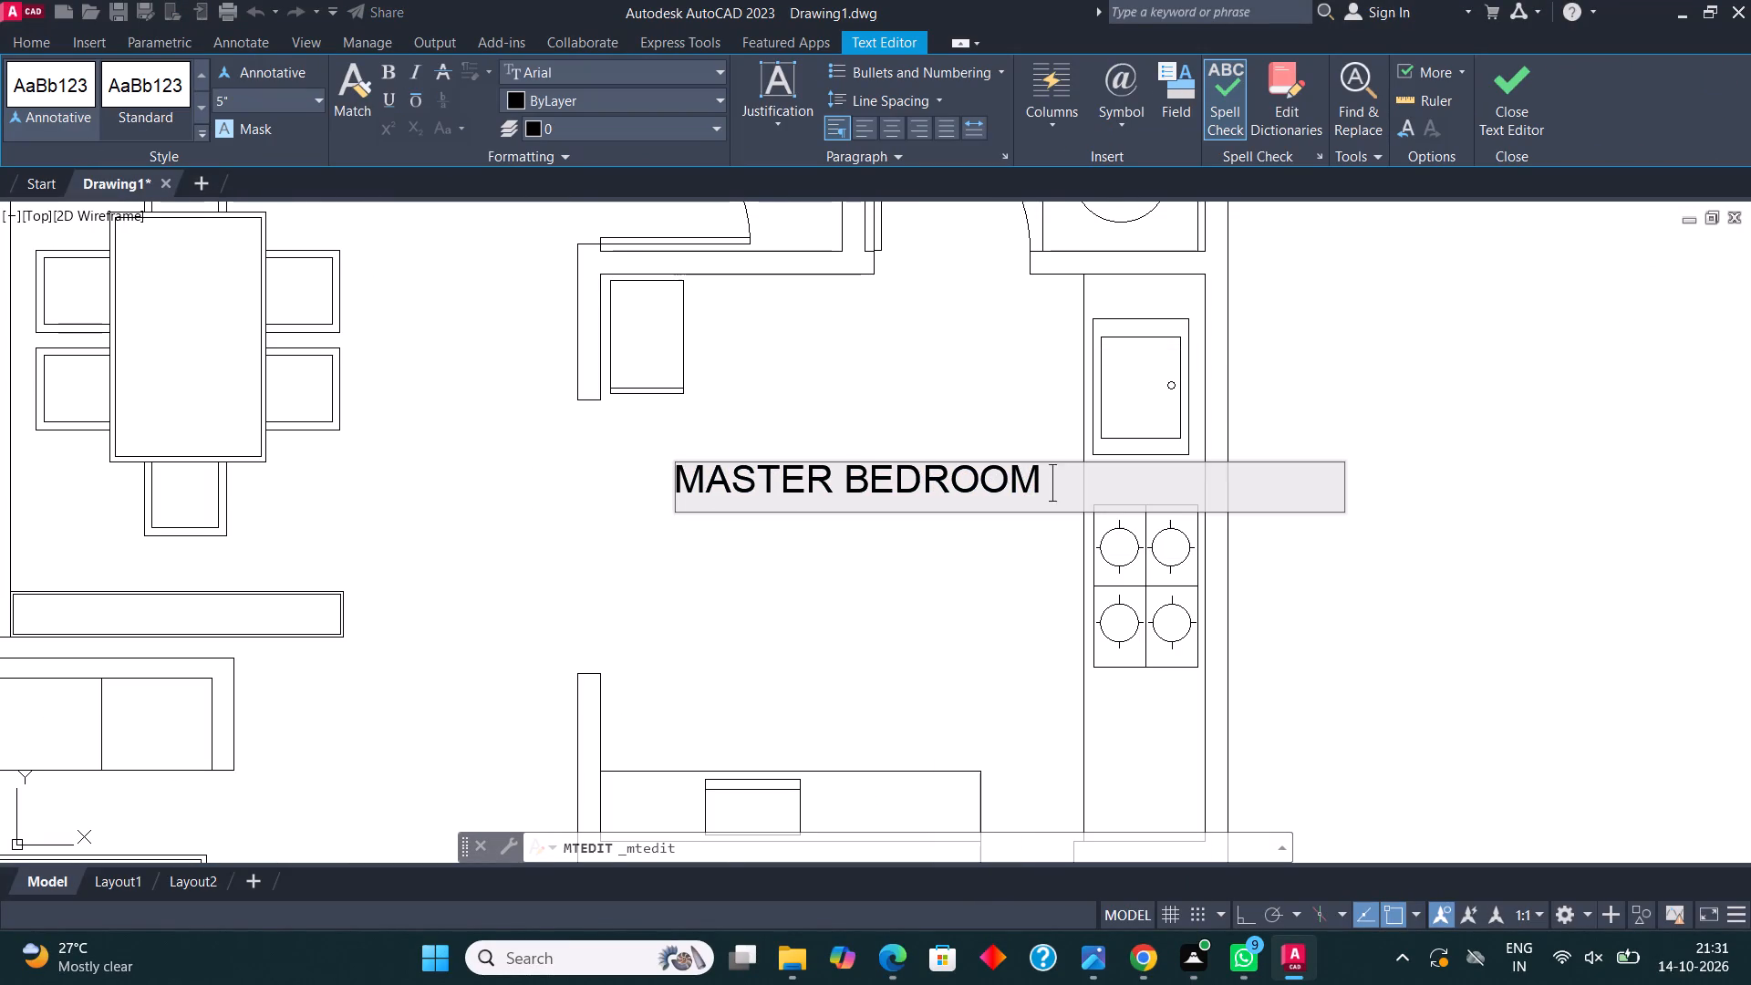
type("KITCHEN")
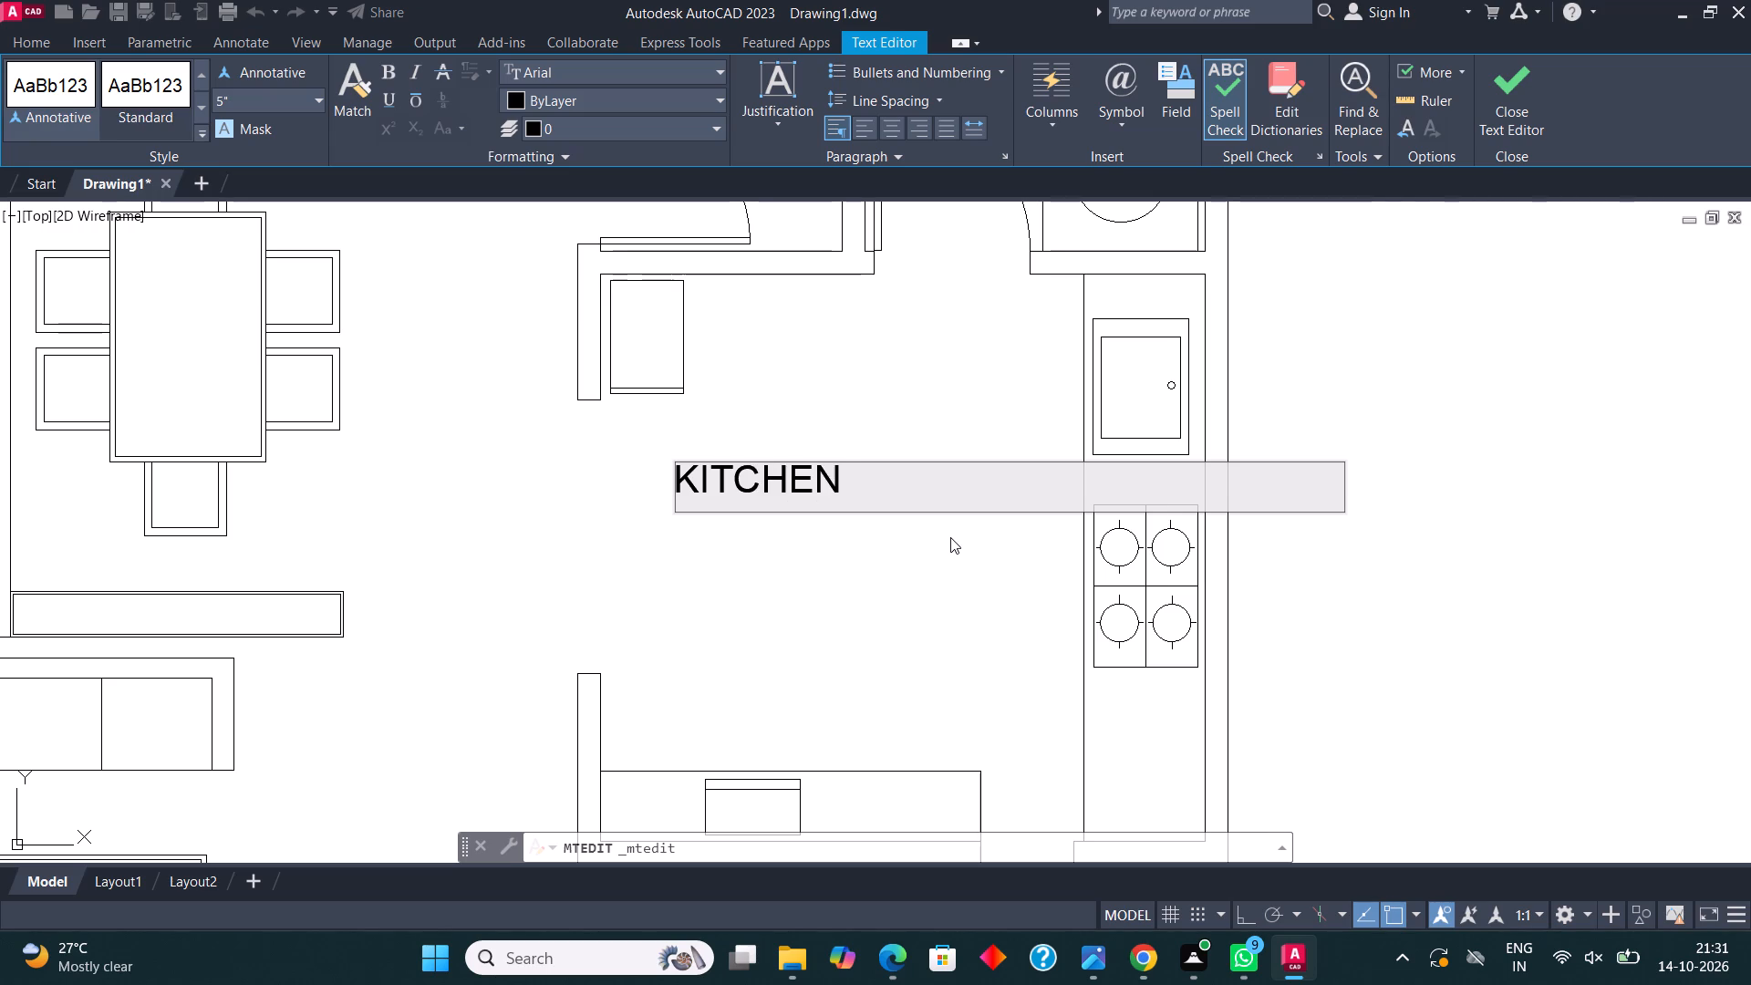
key("Return")
type("10'*")
type("9'")
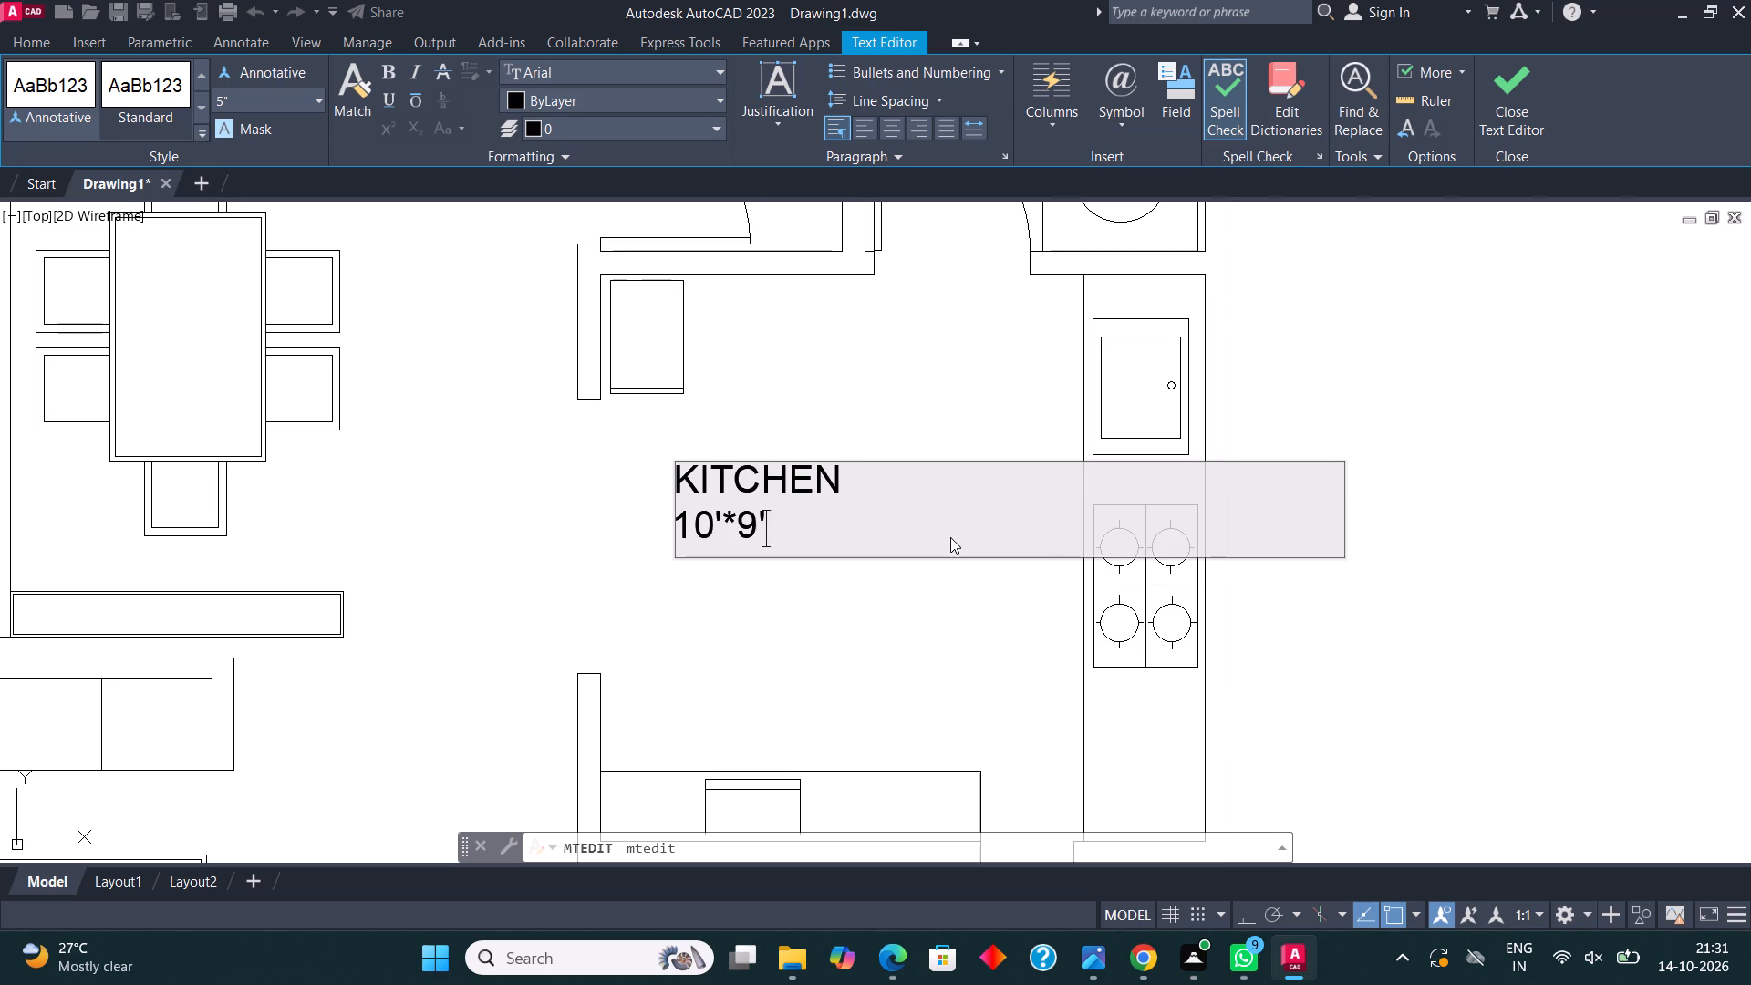
left_click(1524, 89)
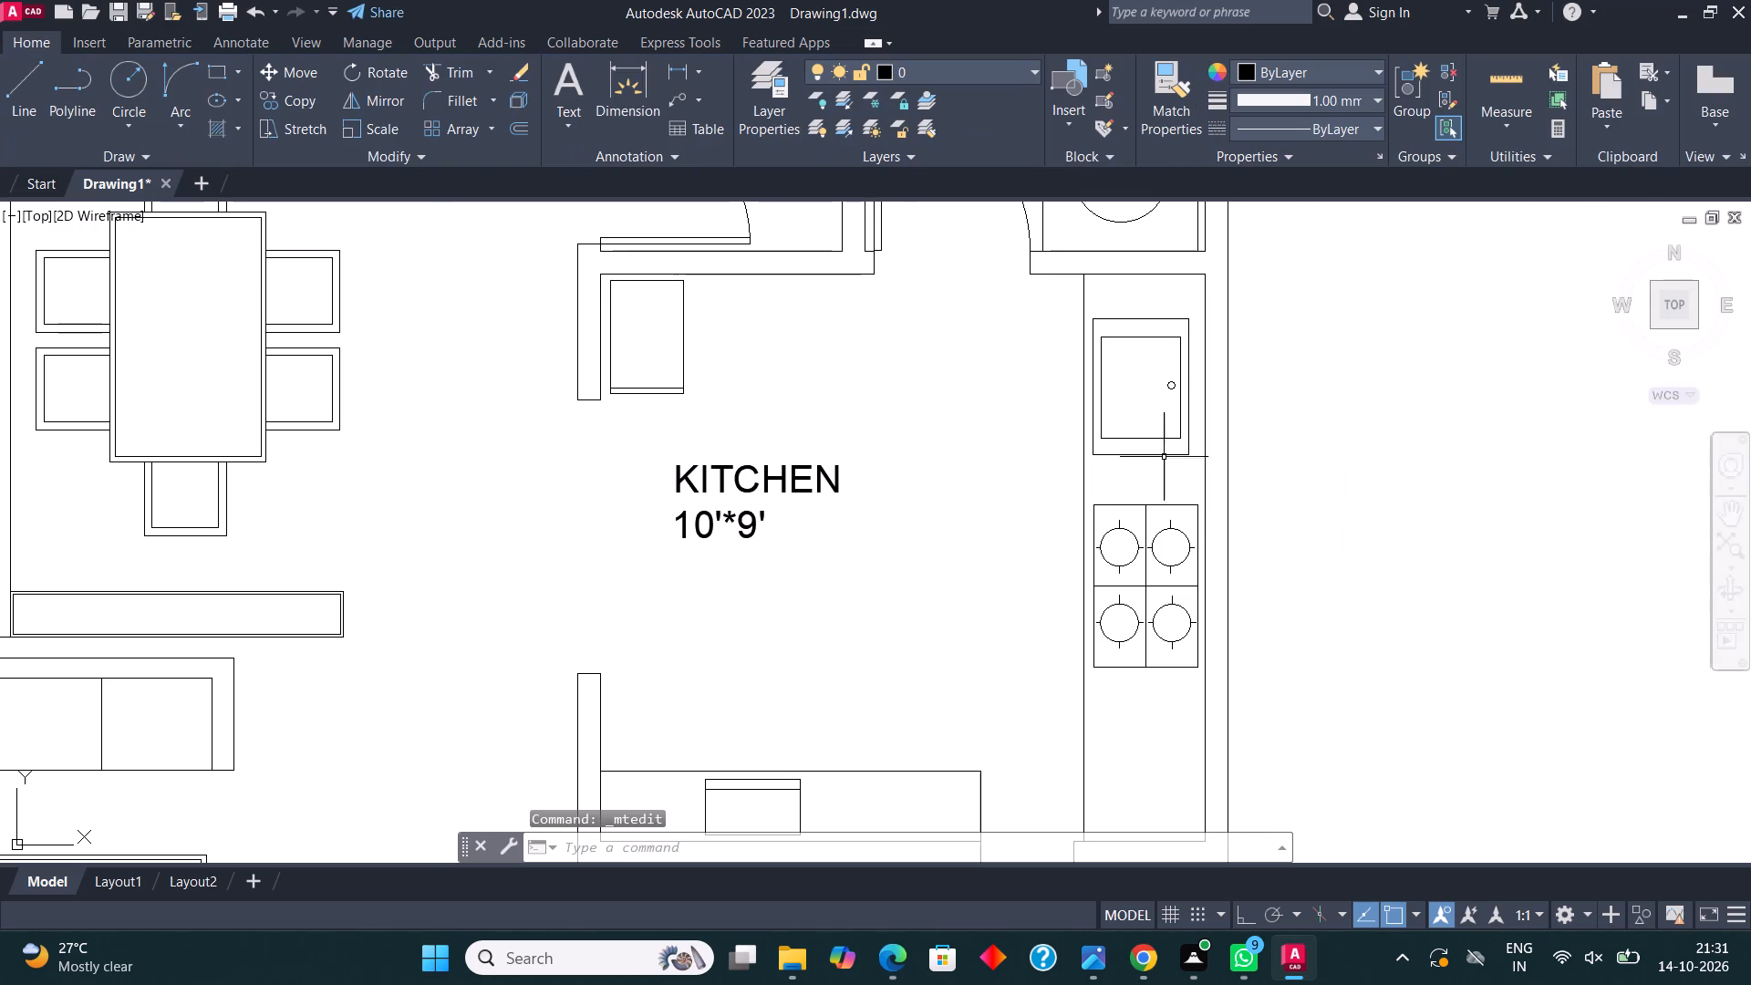
Replace the TOILET label in the washing machine room with WASH centred above 5'7.5"*6'4.5" on a second line.
scroll(1140, 491, "down", 2)
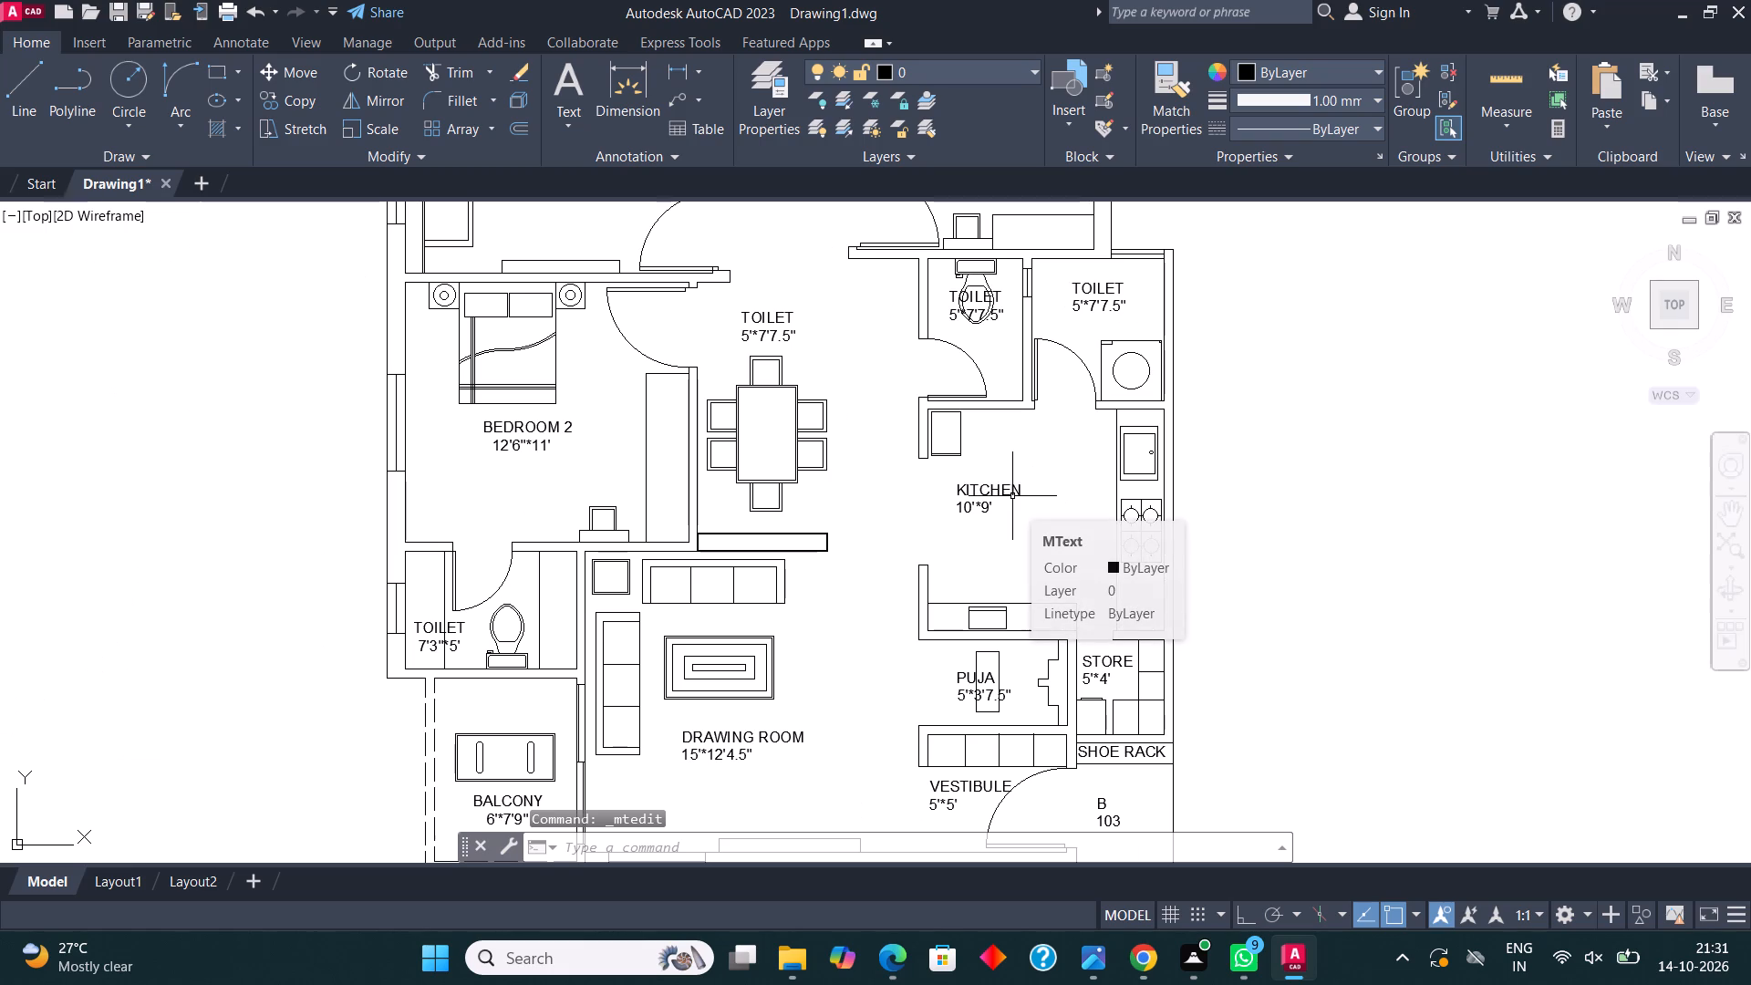
middle_click_drag(1138, 306, 1138, 353)
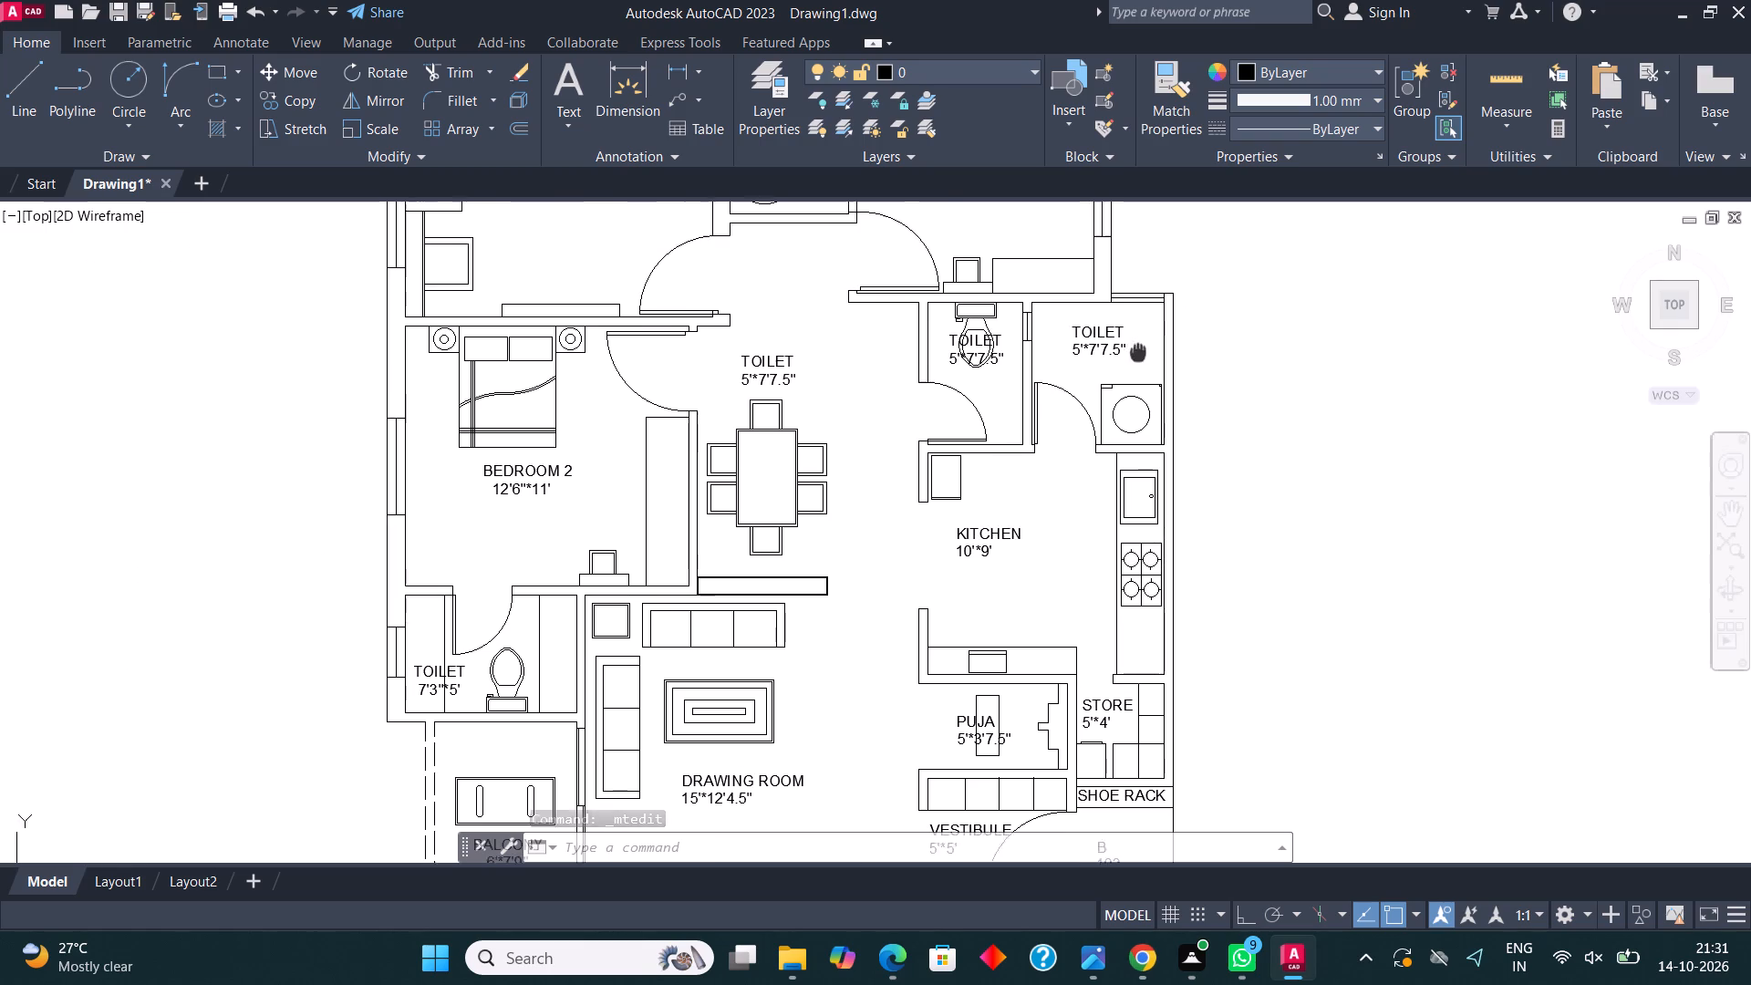
middle_click_drag(1138, 353, 1006, 480)
scroll(957, 472, "up", 2)
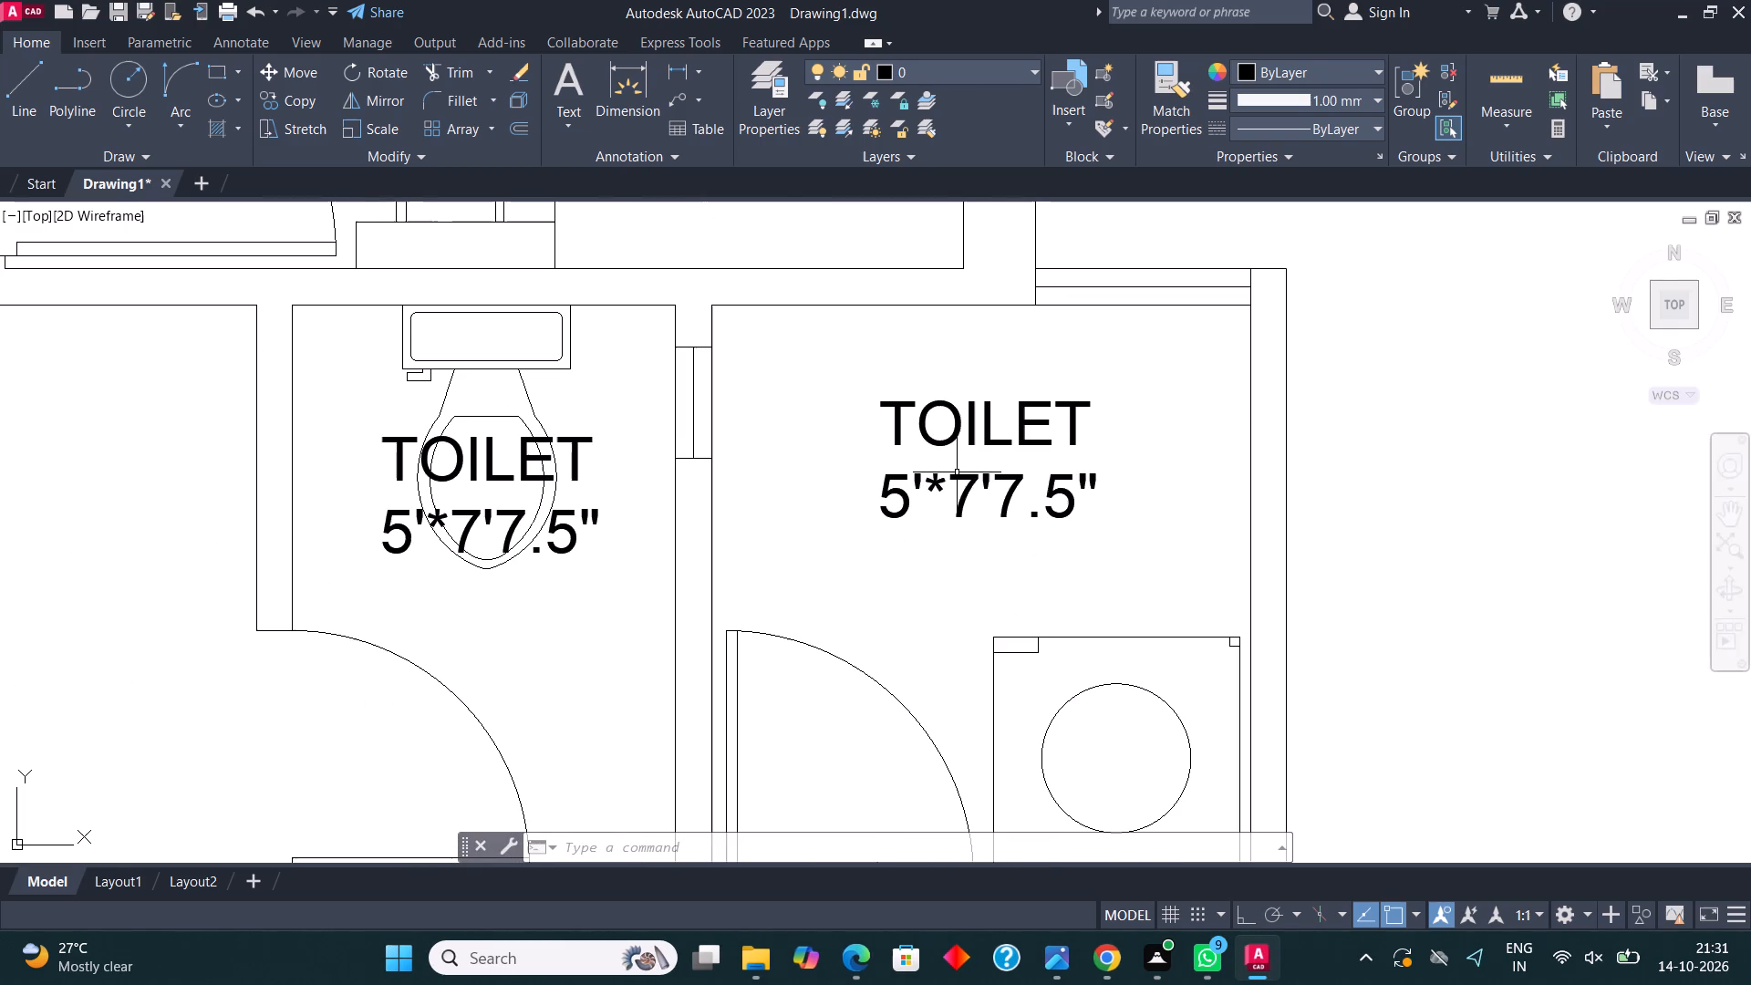
scroll(957, 472, "up", 1)
left_click(938, 433)
left_click(919, 449)
right_click(917, 449)
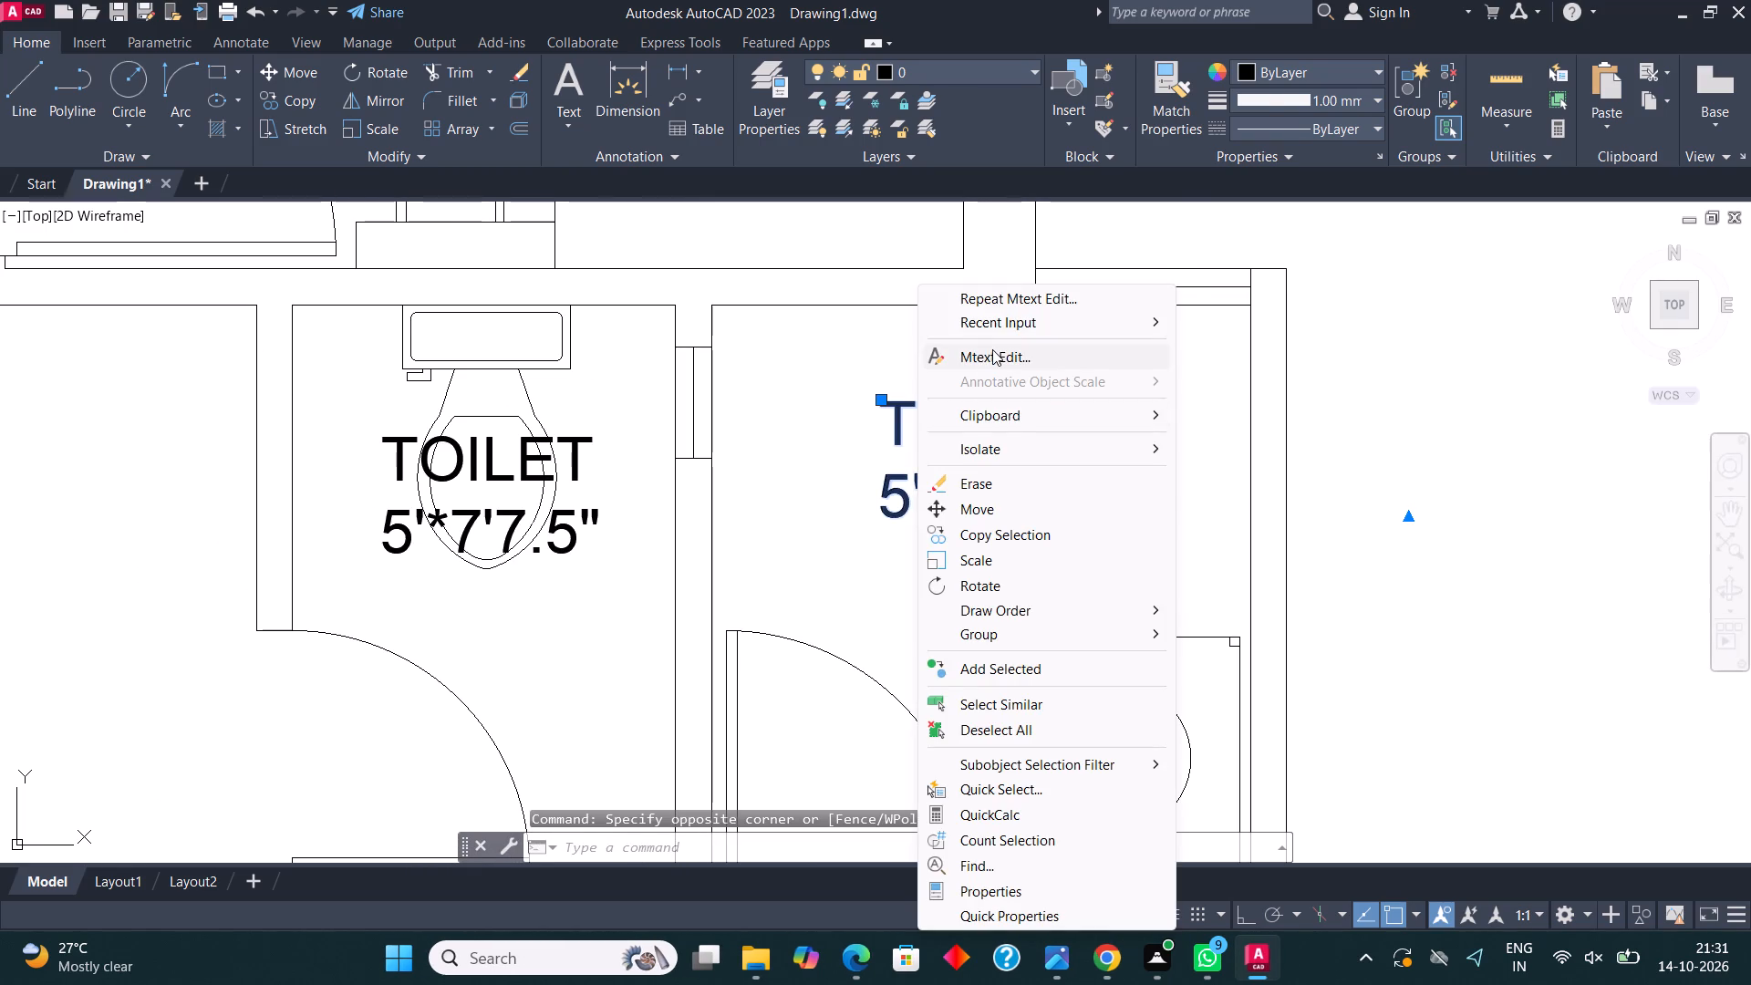
left_click(992, 349)
left_click(1110, 476)
key("BackSpace")
key("BackSpace")
key("BackSpace")
key("BackSpace")
key("BackSpace")
key("BackSpace")
key("BackSpace")
key("BackSpace")
key("BackSpace")
key("BackSpace")
key("BackSpace")
key("BackSpace")
key("BackSpace")
key("BackSpace")
key("BackSpace")
key("BackSpace")
key("BackSpace")
key("BackSpace")
key("BackSpace")
key("BackSpace")
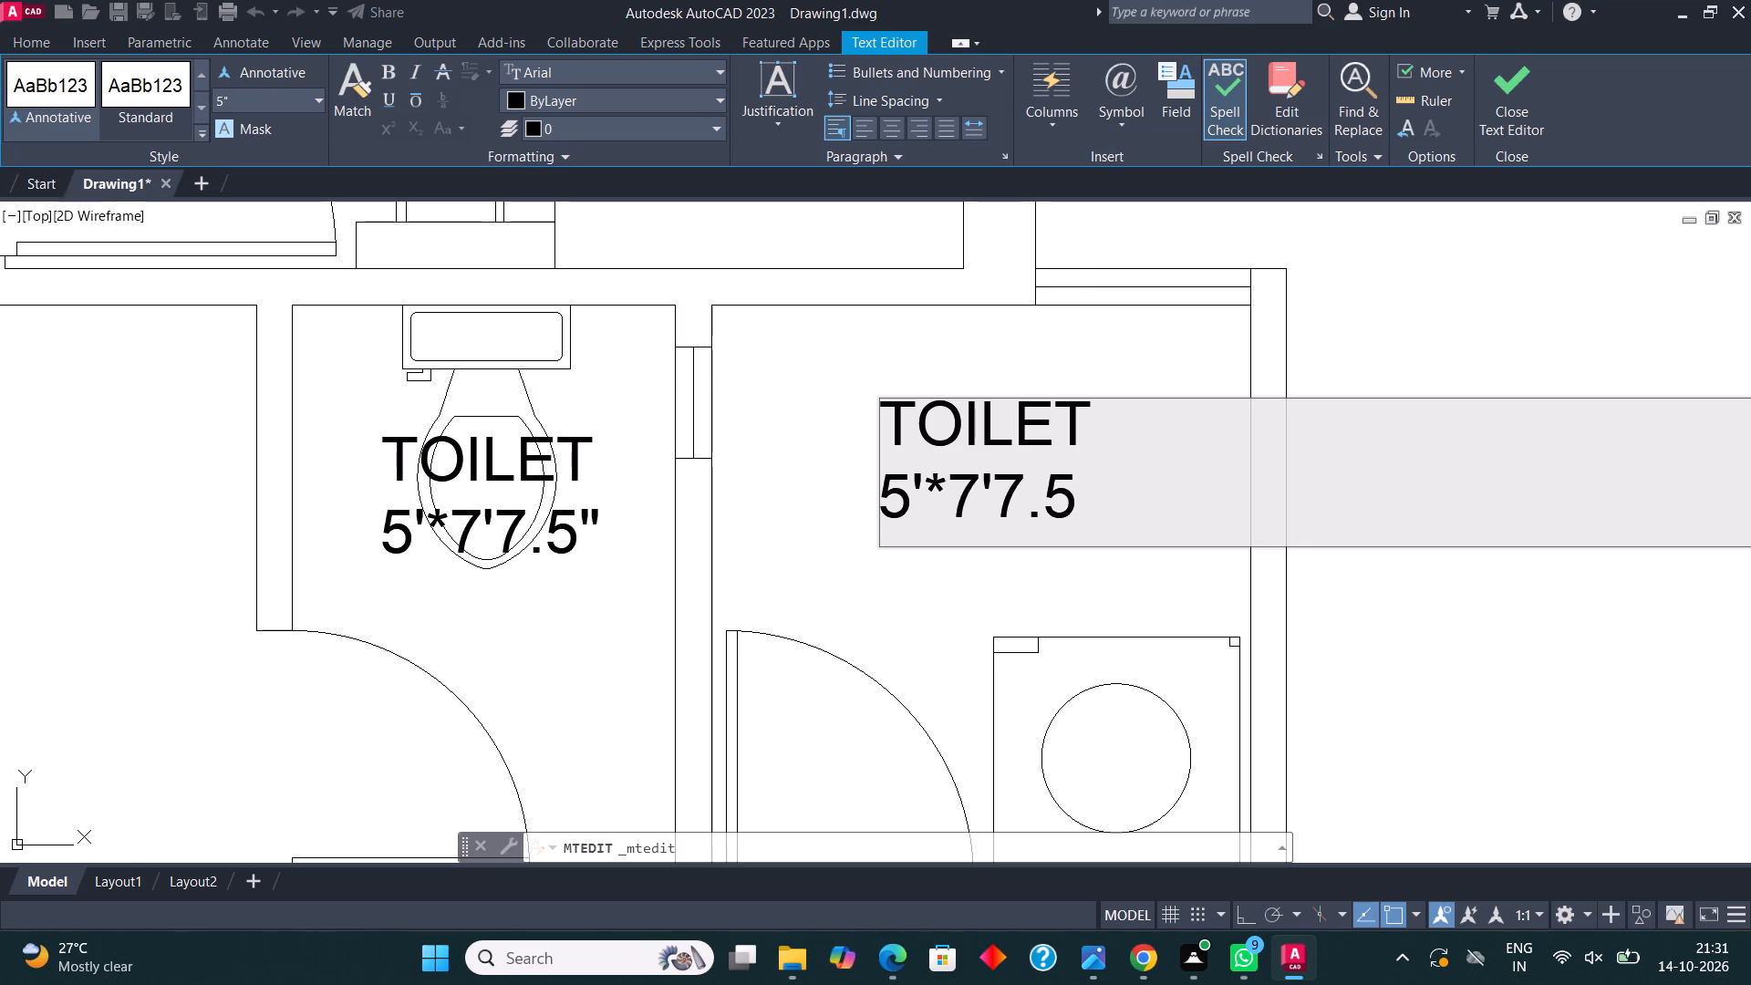
type("WASH")
key("Return")
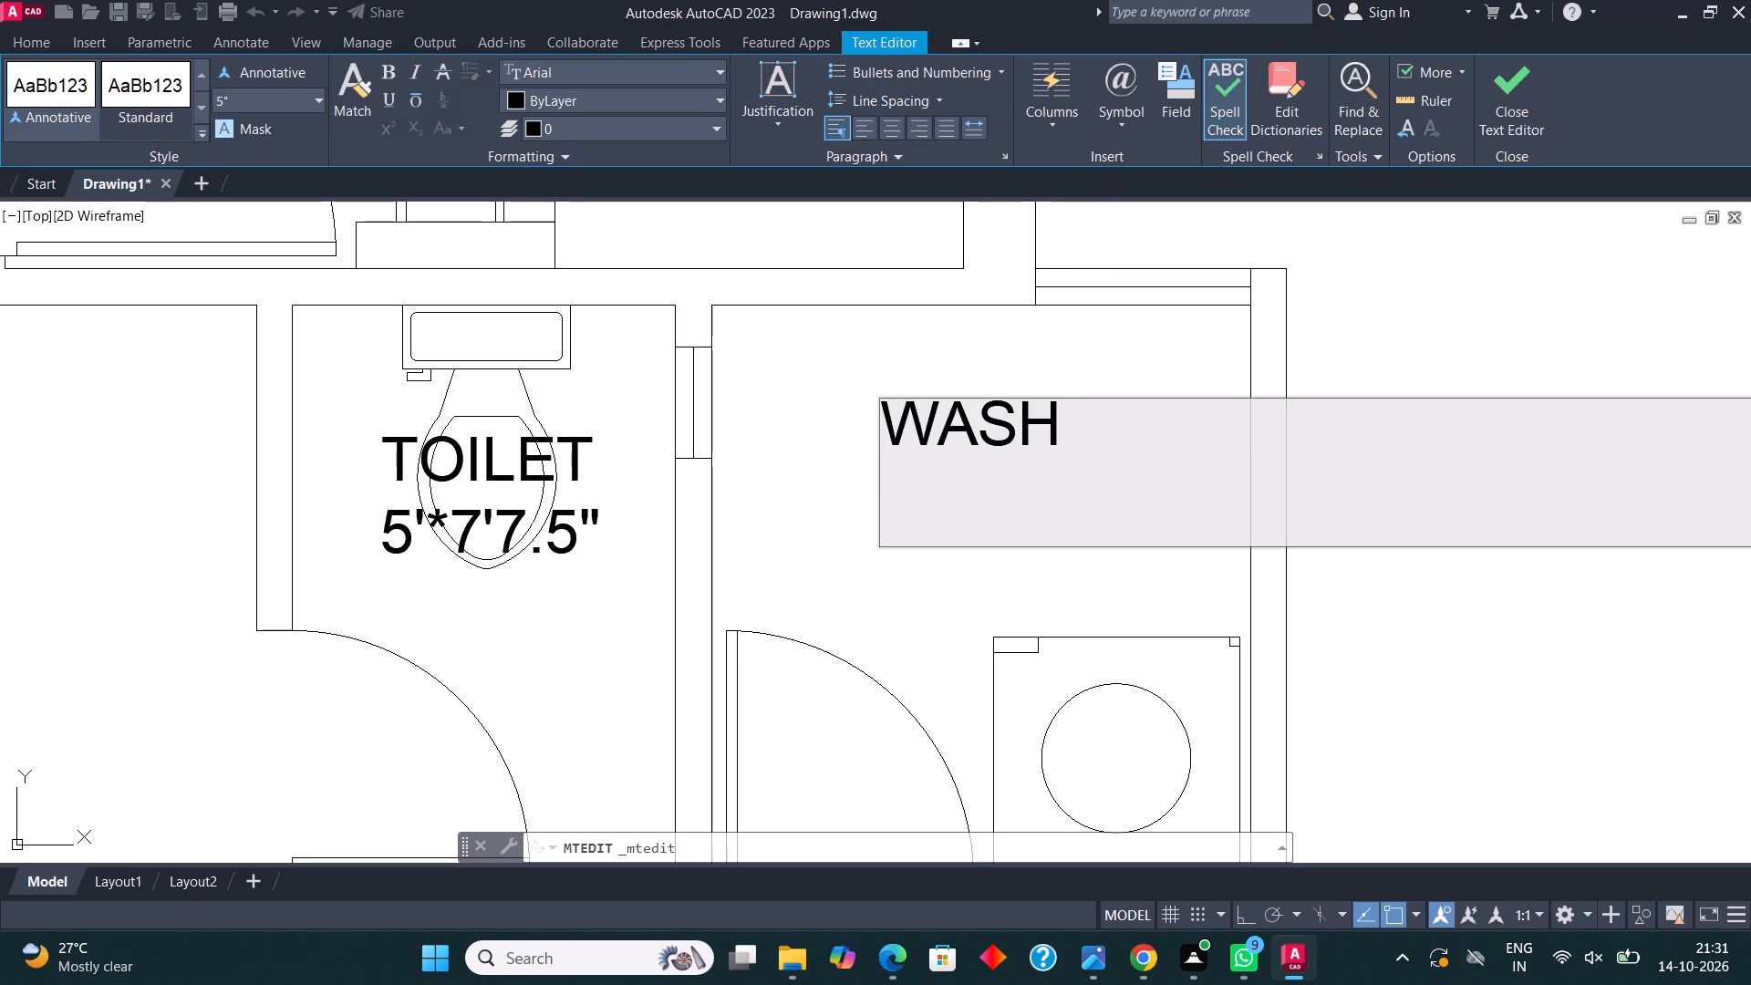
type("5'")
type("7.5\"")
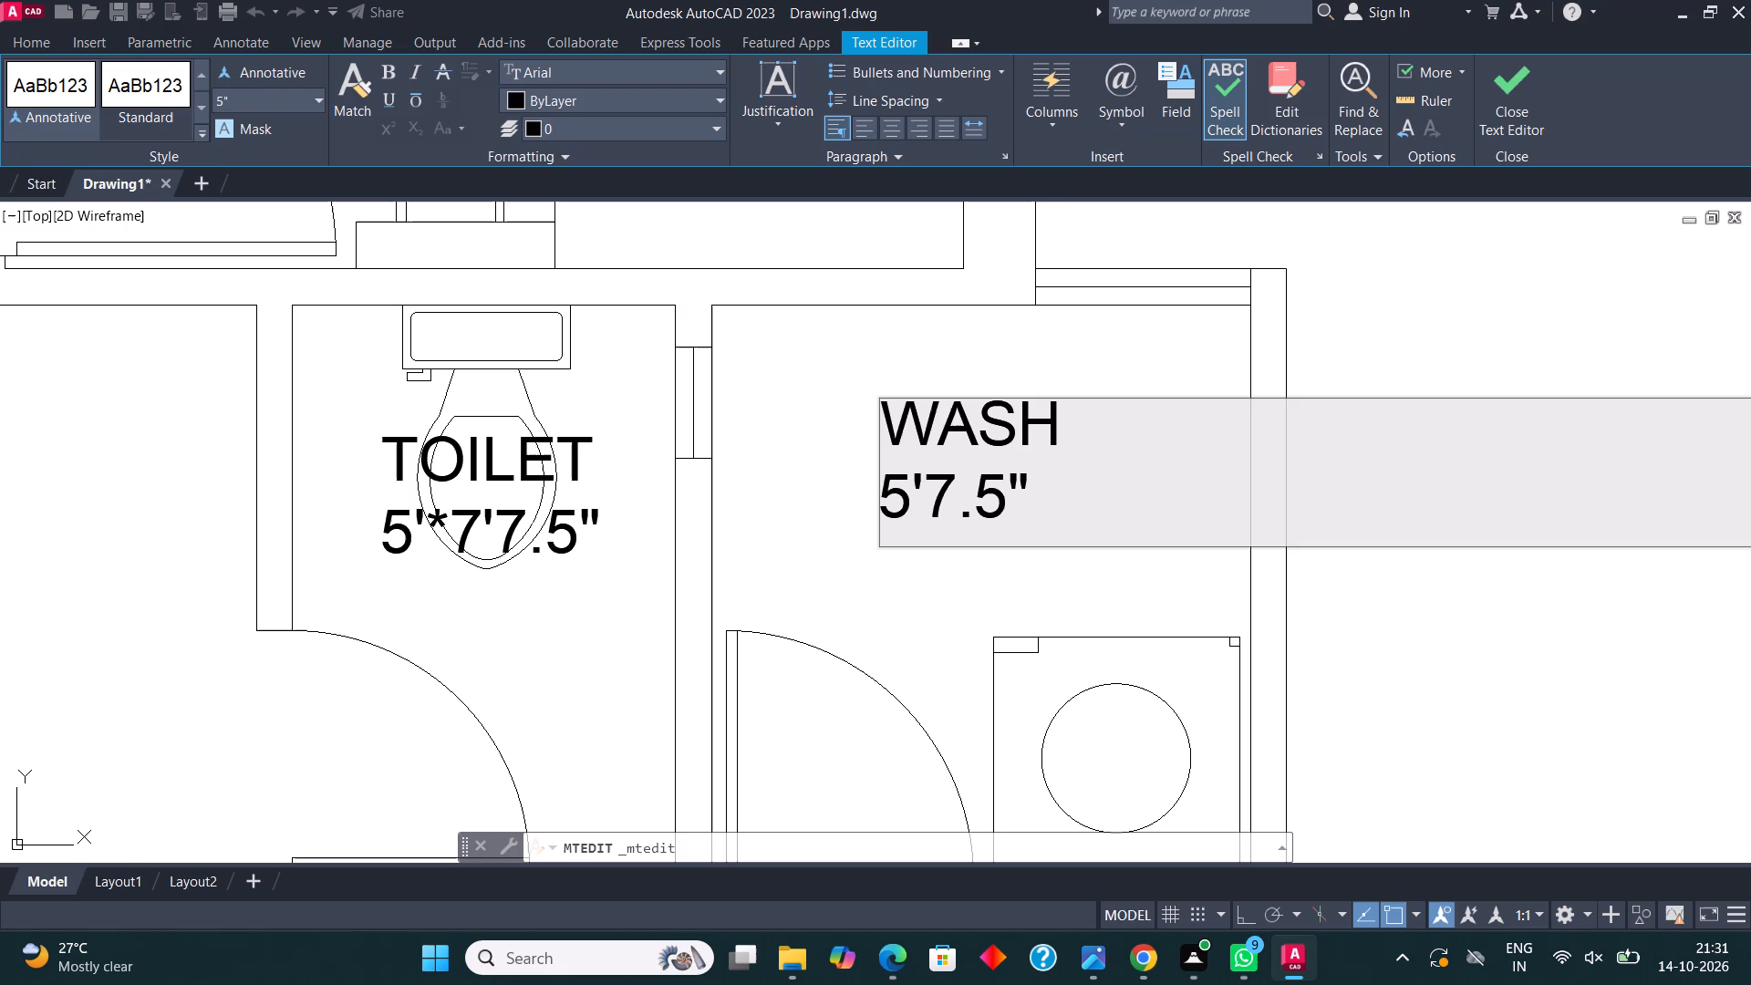
type("*6'")
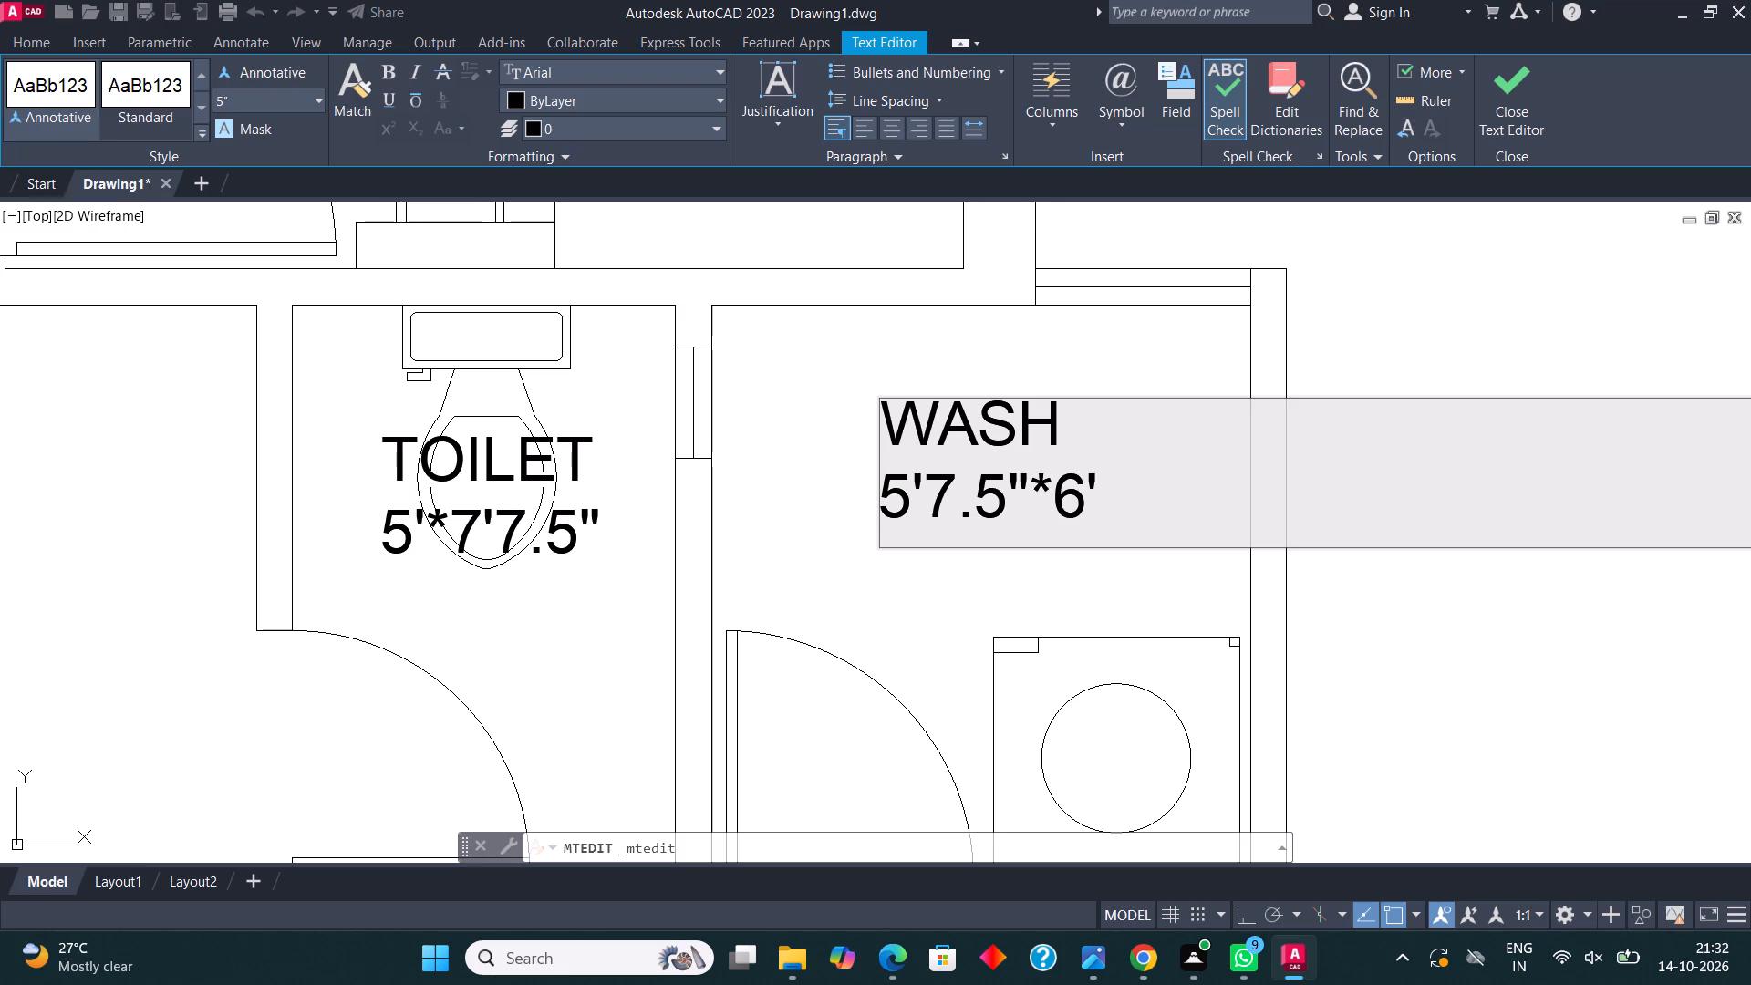
type("4.5\"")
left_click(892, 418)
key("space")
key("space")
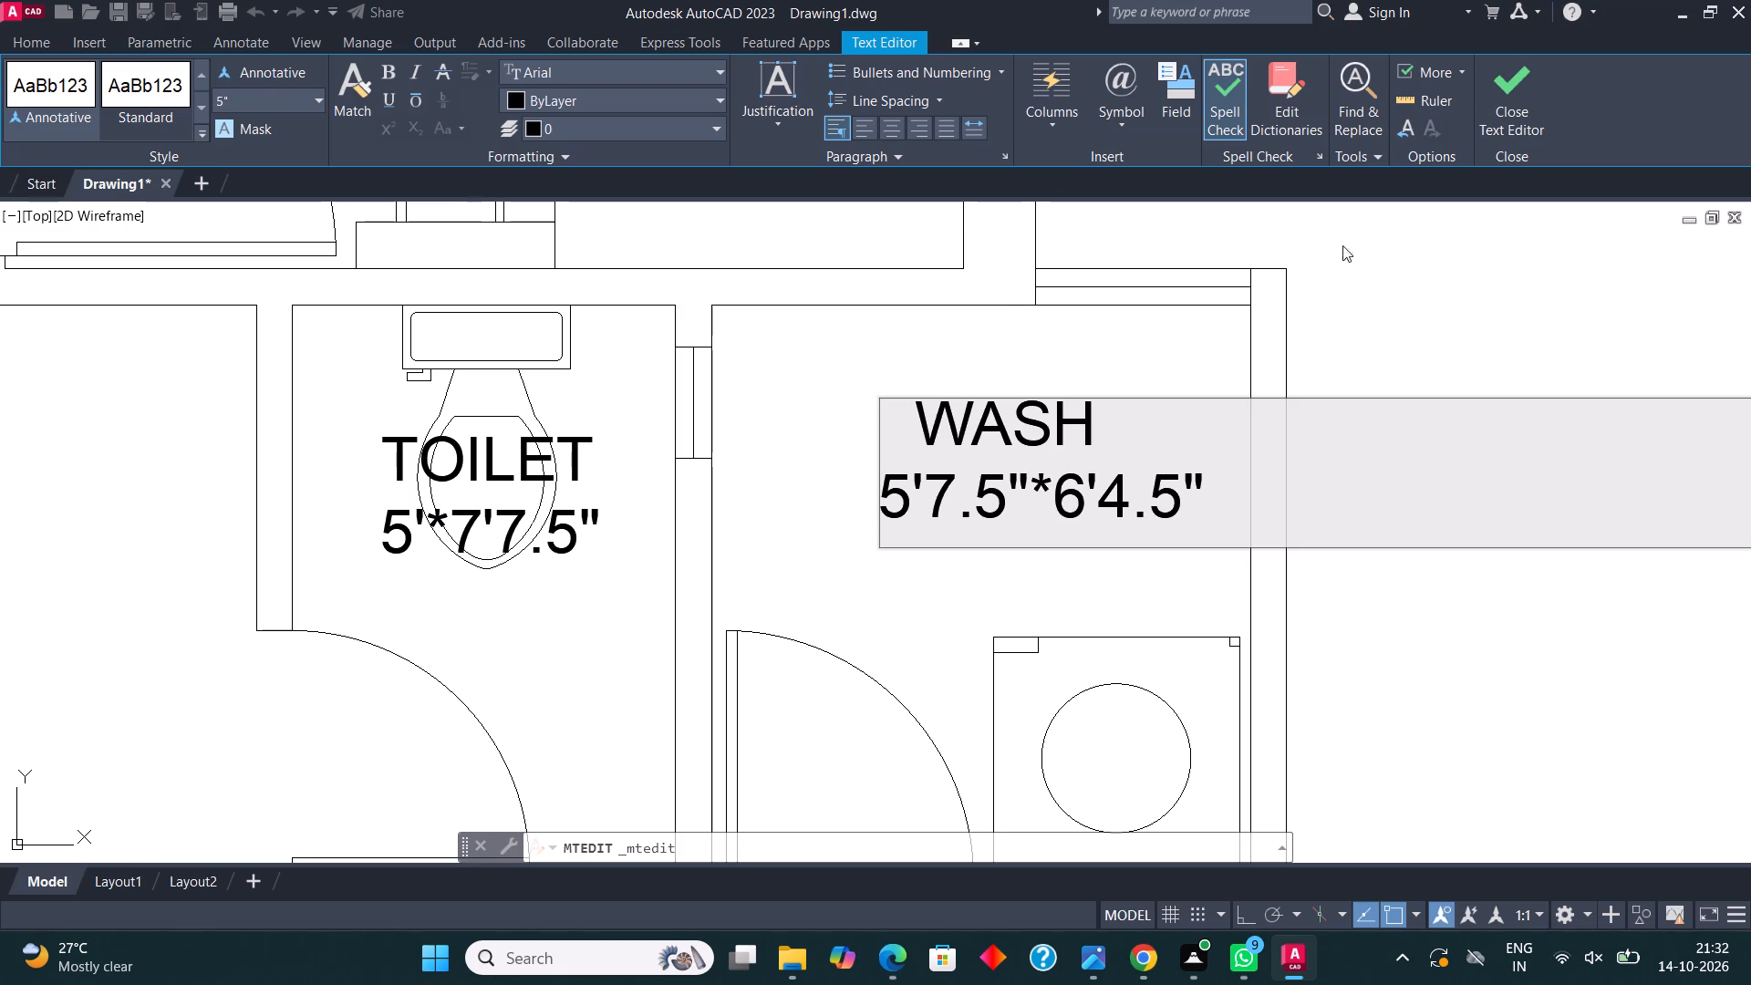
left_click(1511, 83)
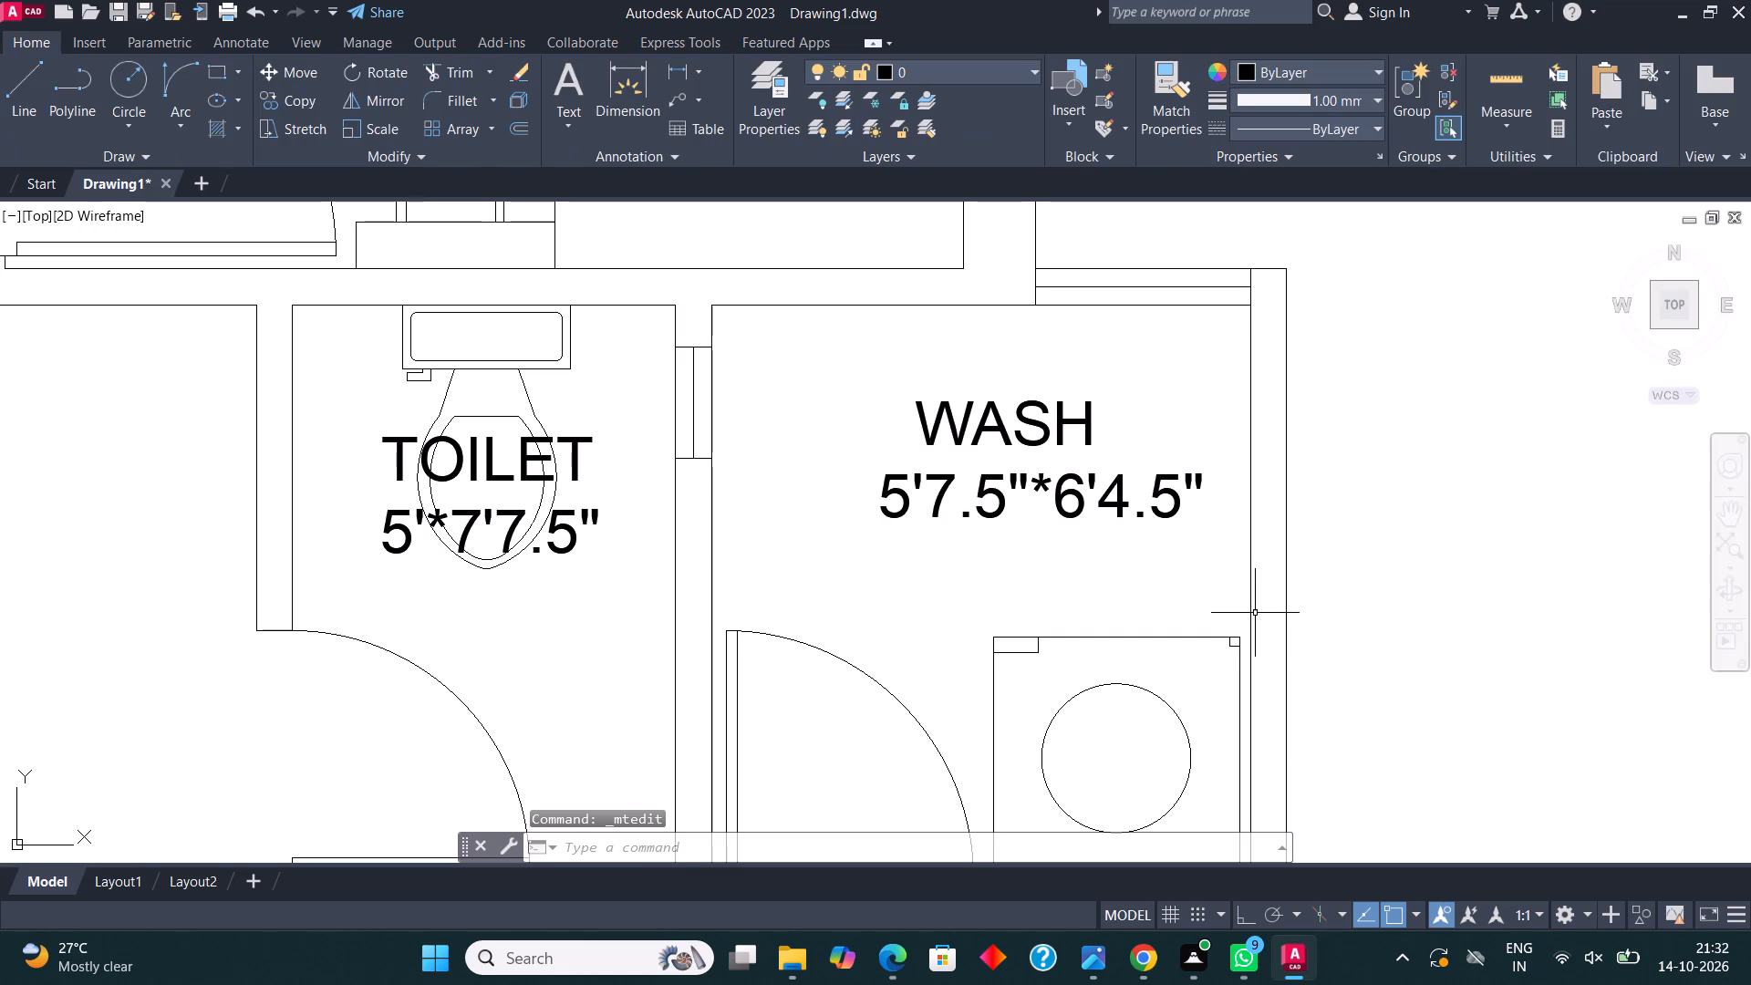
Change the dimensions in the TOILET label beside the wash room to 4'*6', indented to centre beneath the name.
scroll(1252, 611, "down", 2)
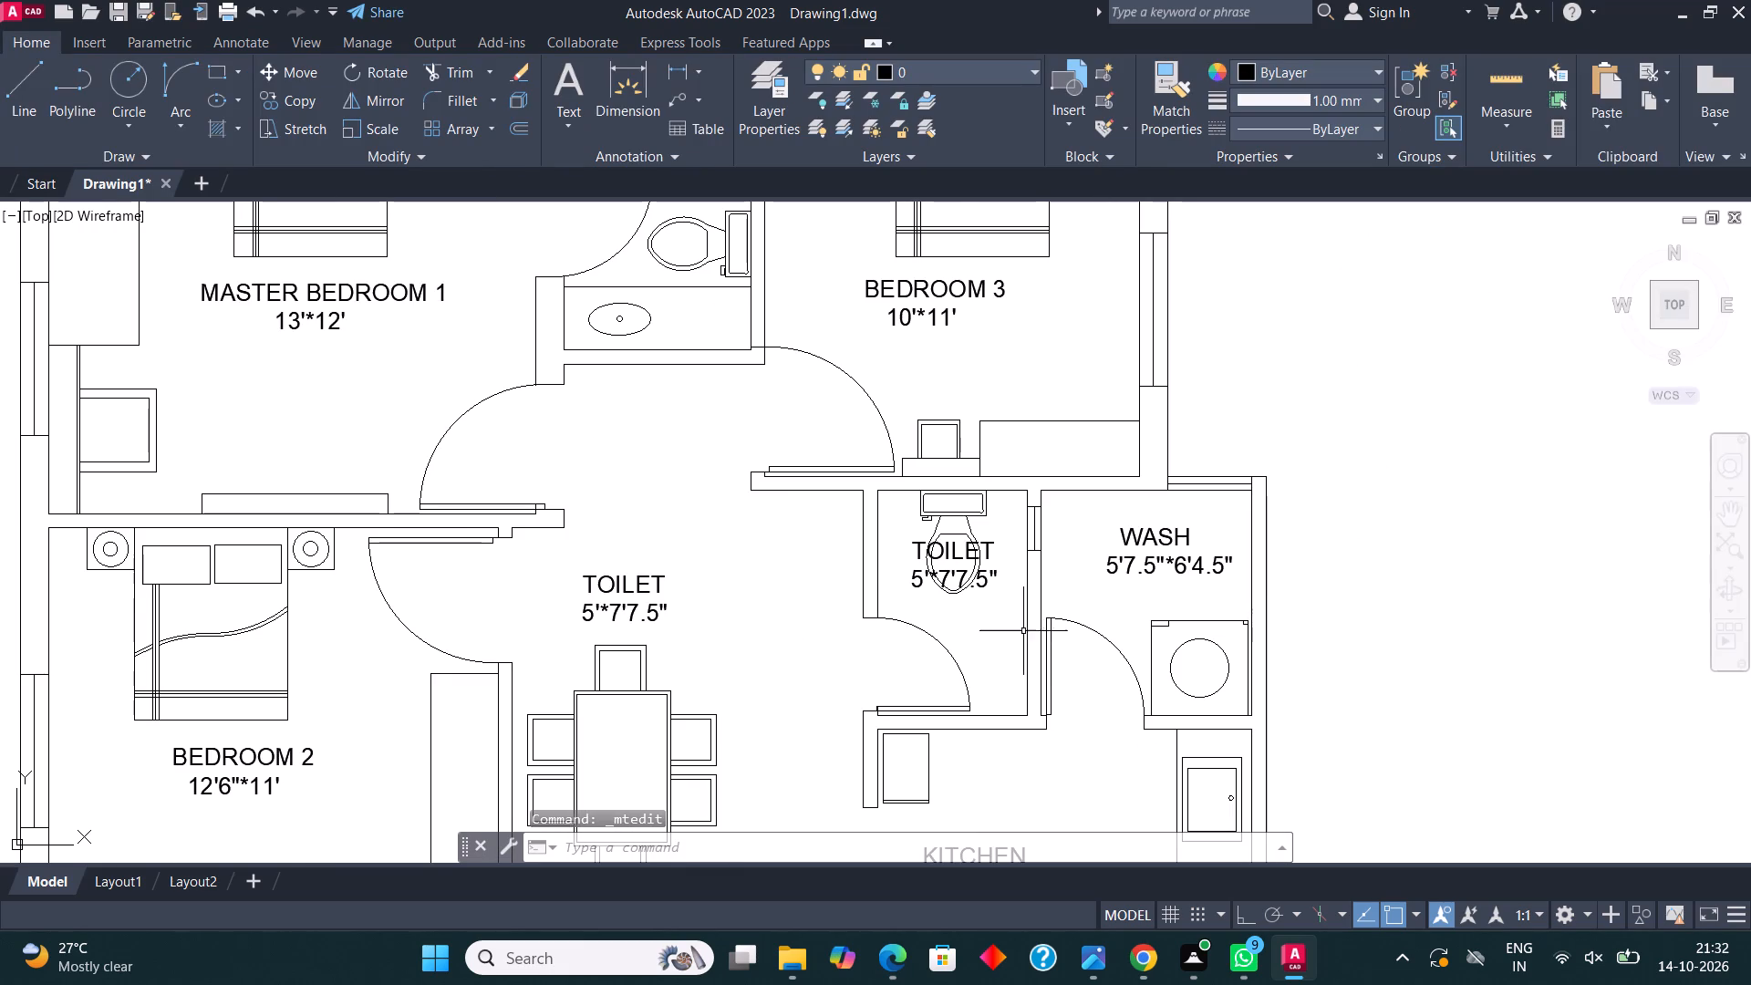
scroll(925, 568, "up", 2)
left_click(906, 517)
right_click(904, 517)
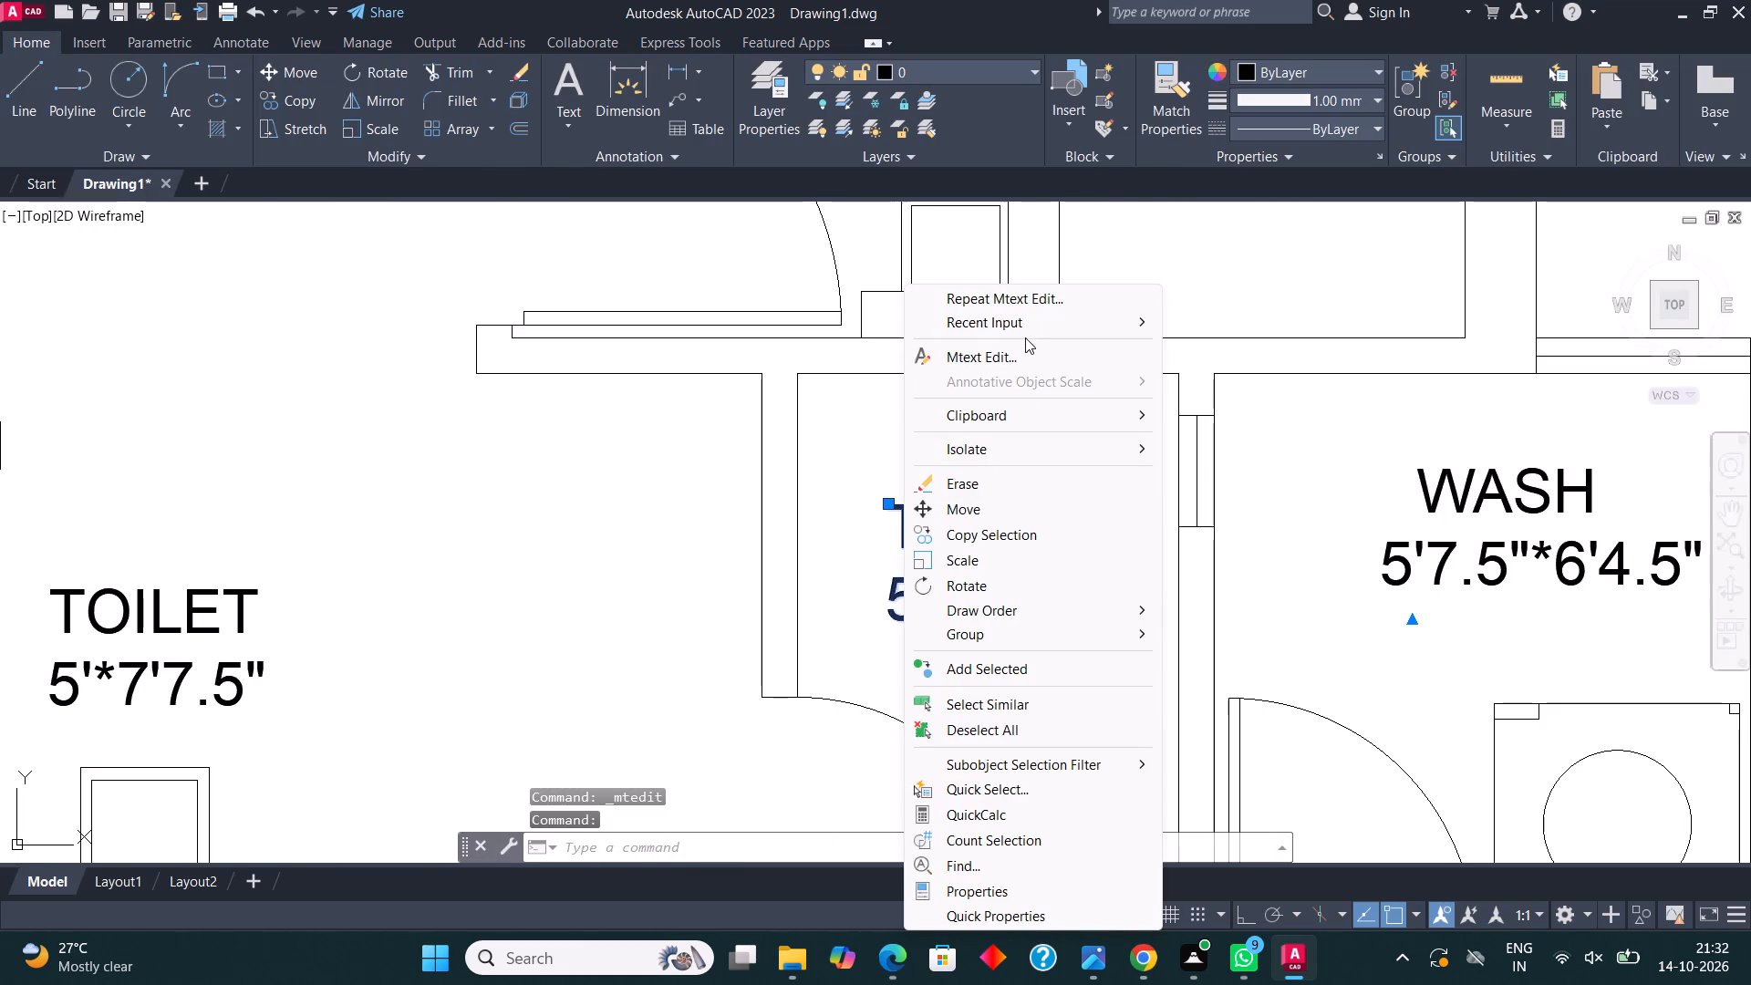
left_click(1023, 359)
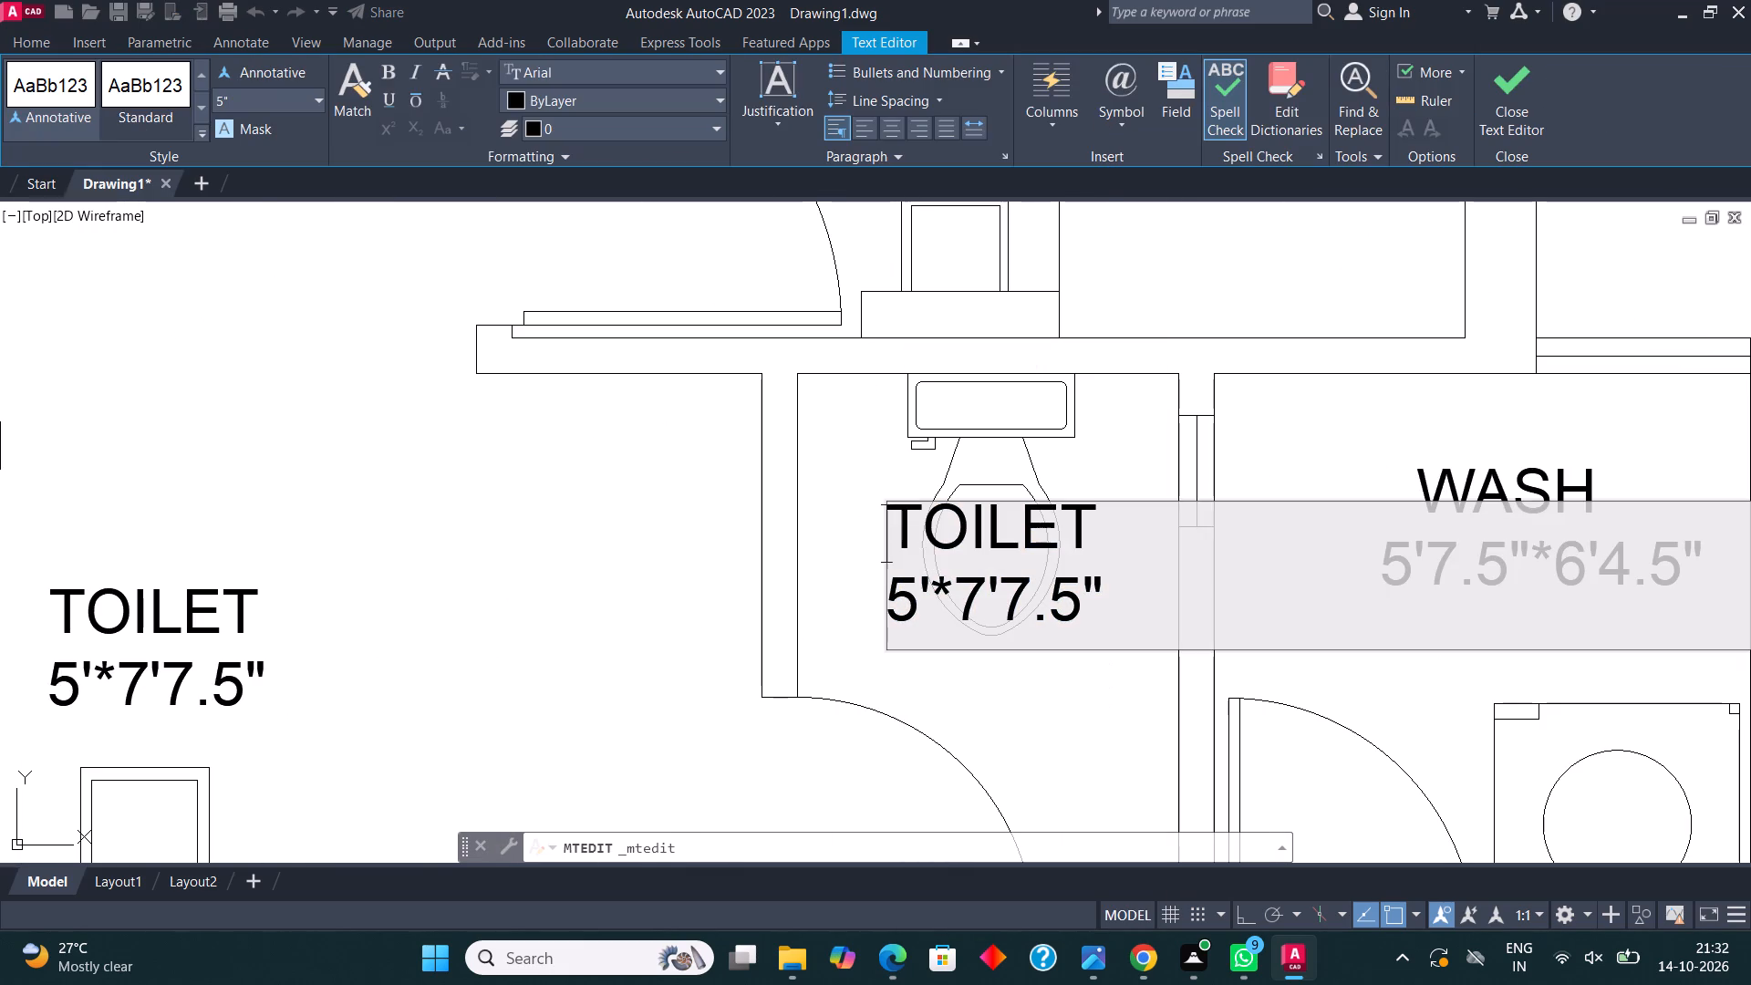
left_click(1124, 613)
key("BackSpace")
key("BackSpace")
key("BackSpace")
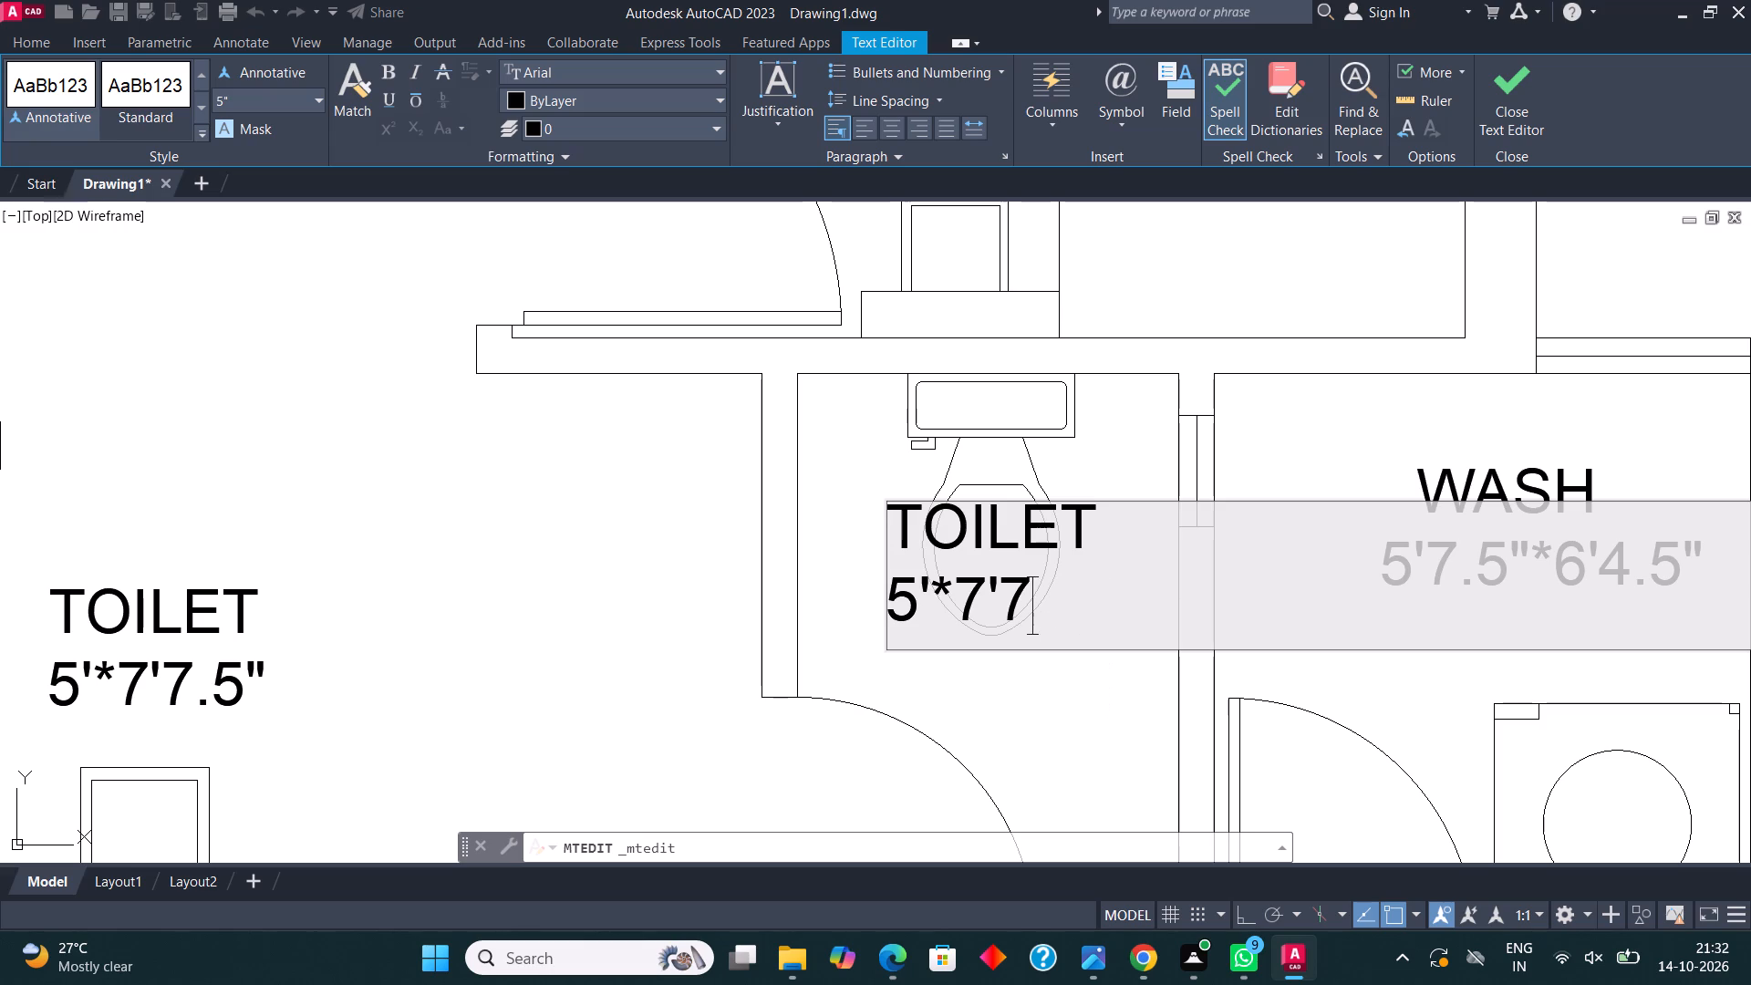
key("BackSpace")
key("BackSpace")
key("BackSpace")
key("BackSpace")
key("BackSpace")
key("BackSpace")
type("4'")
key("asterisk")
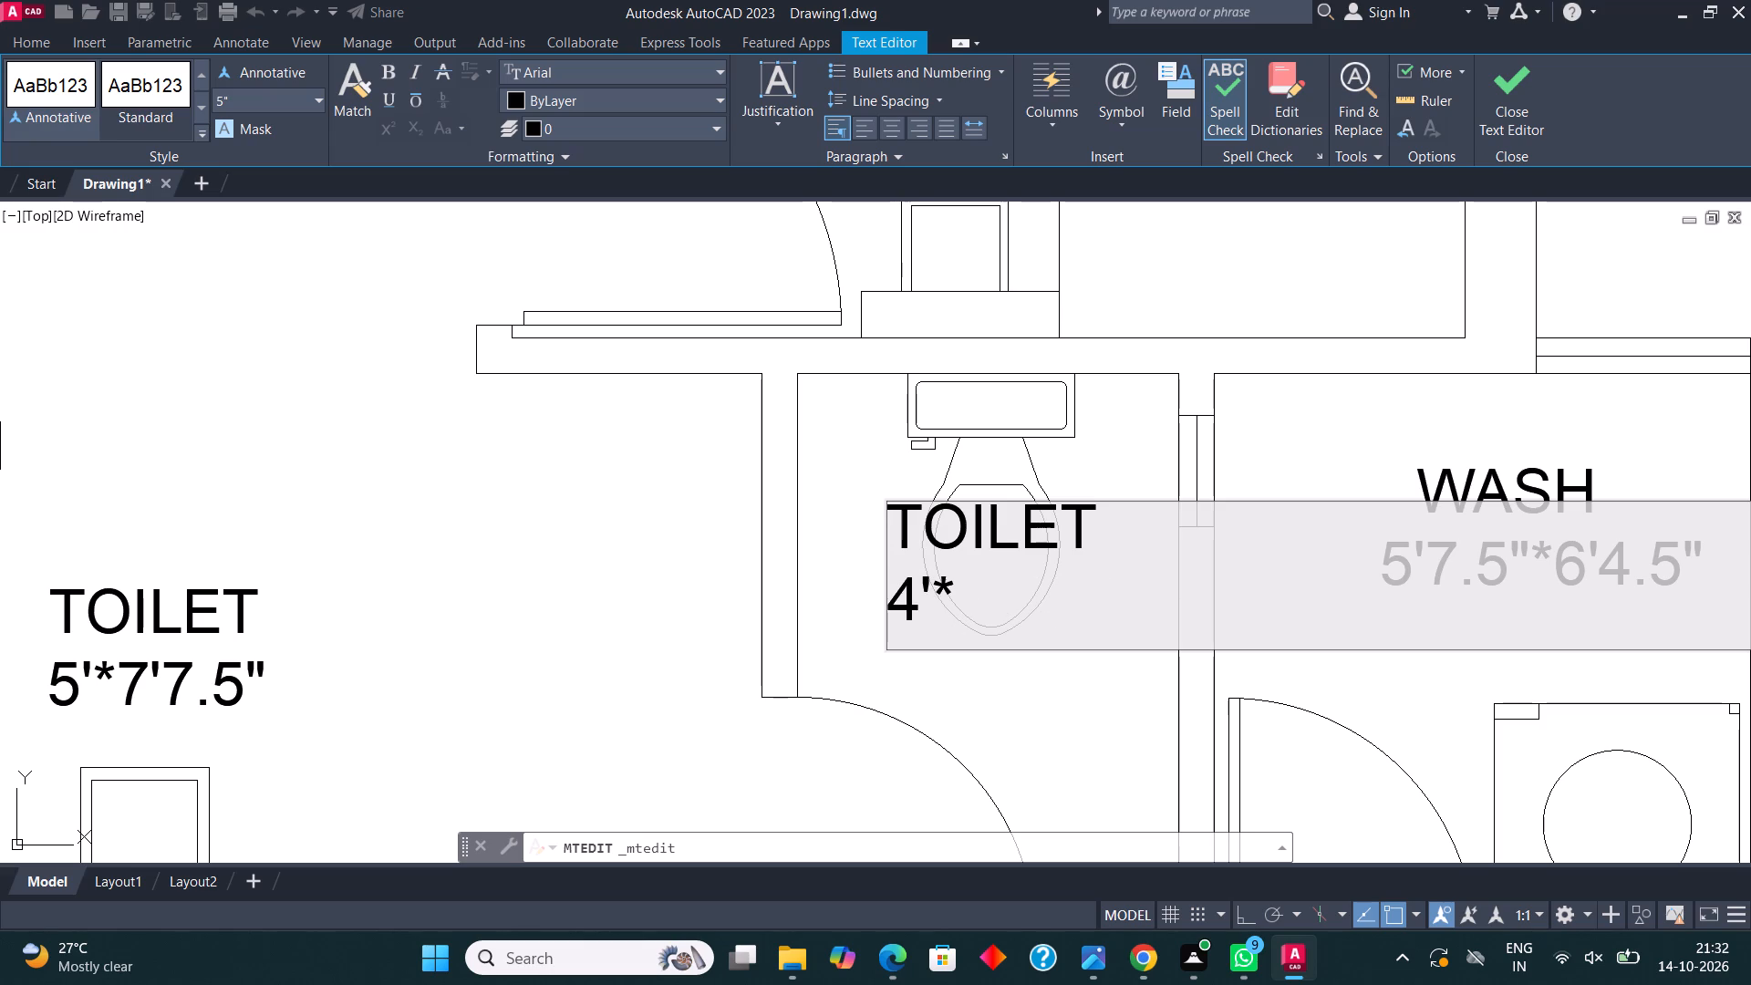
type("6'")
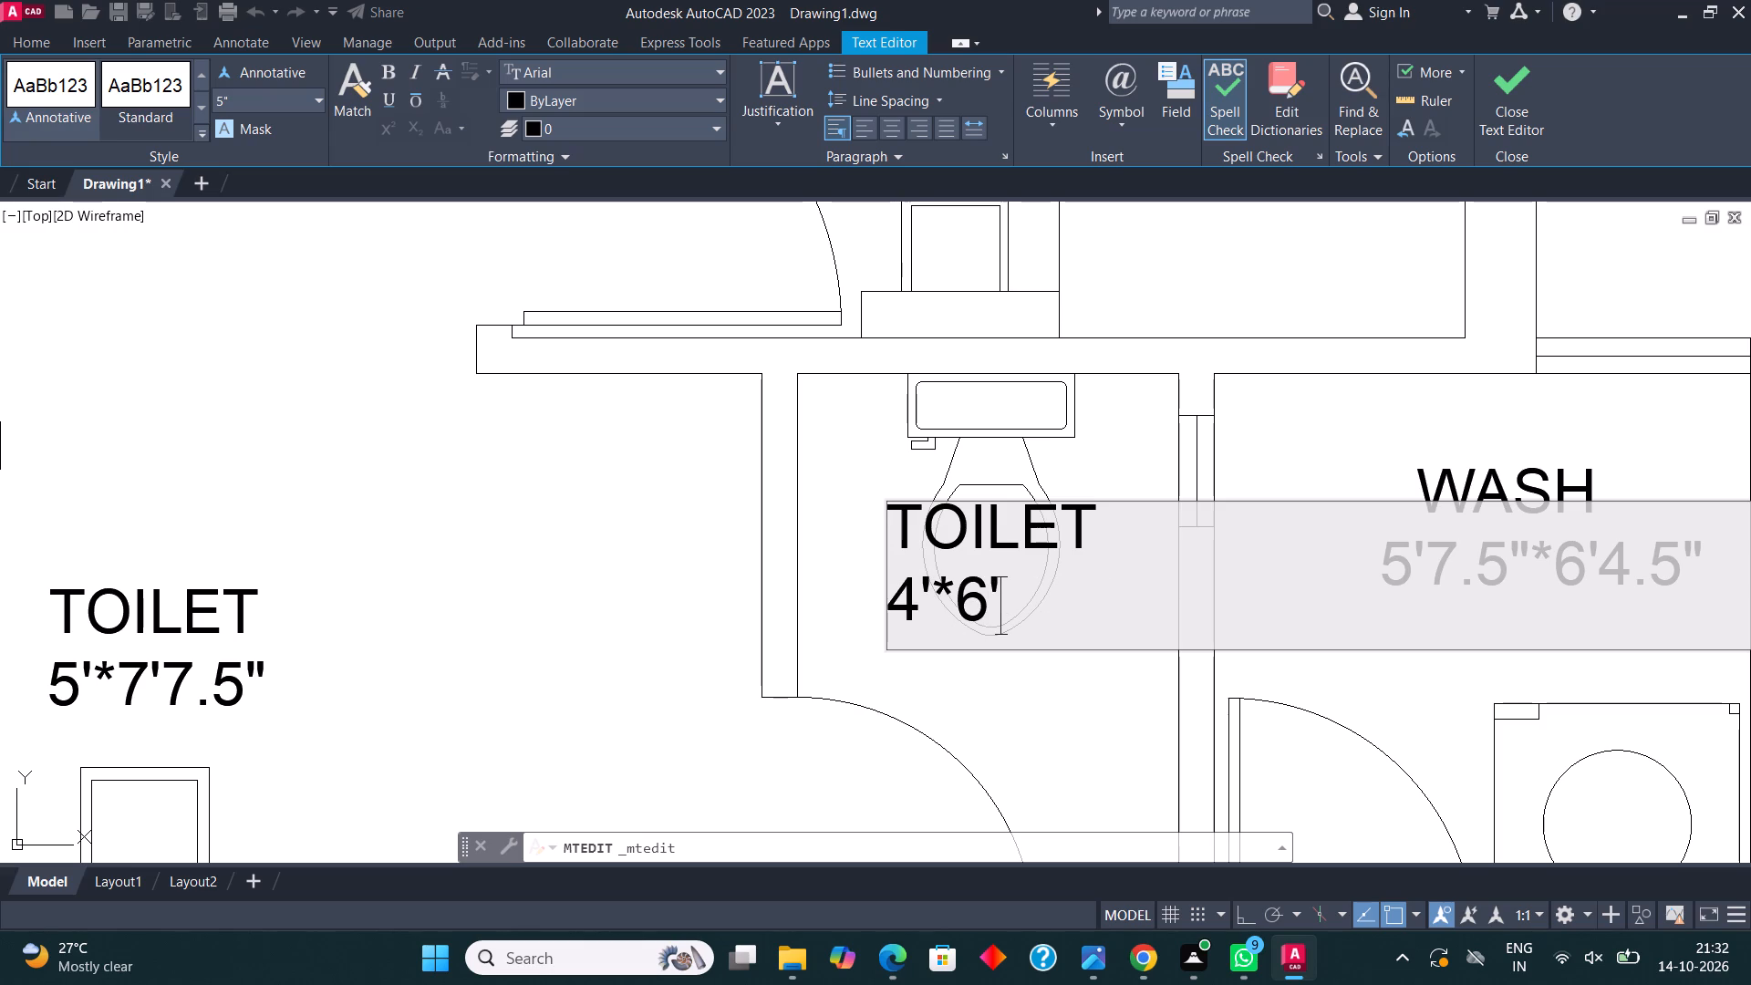
left_click(889, 588)
key("space")
key("space")
key("space")
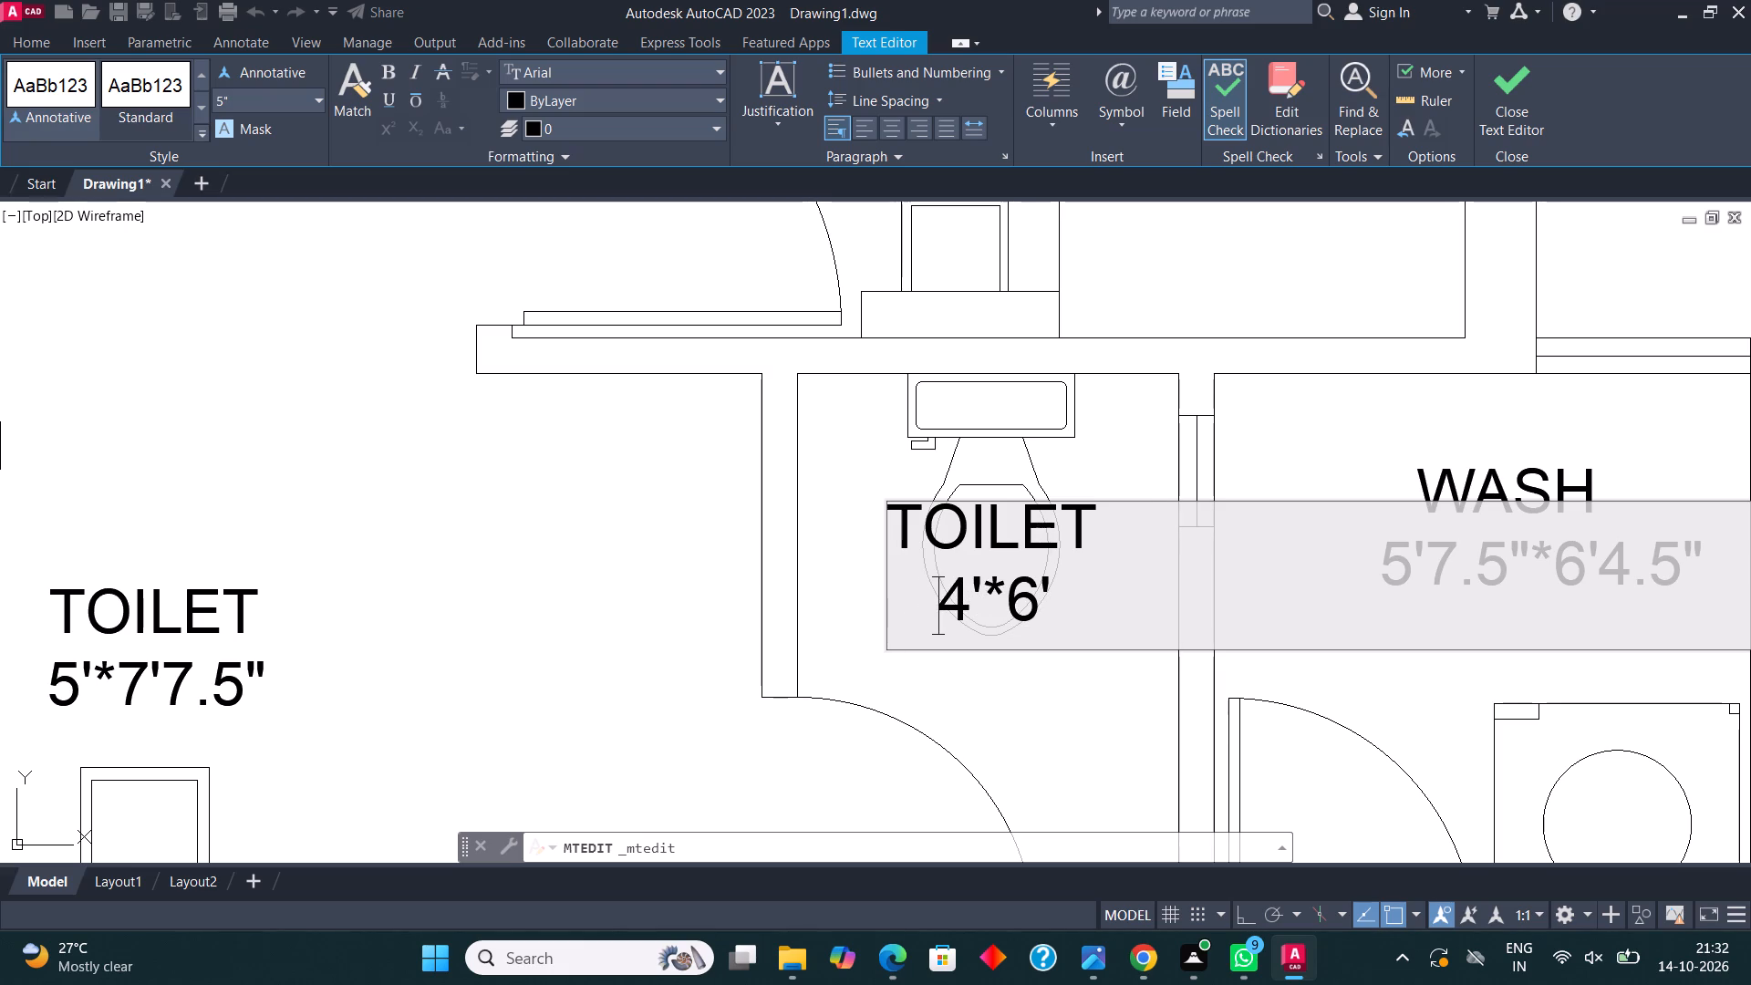
left_click(1496, 83)
Replace the TOILET label above the dining table with DINING centred above 9'9"*12'4.5" on a second line.
scroll(1065, 565, "down", 2)
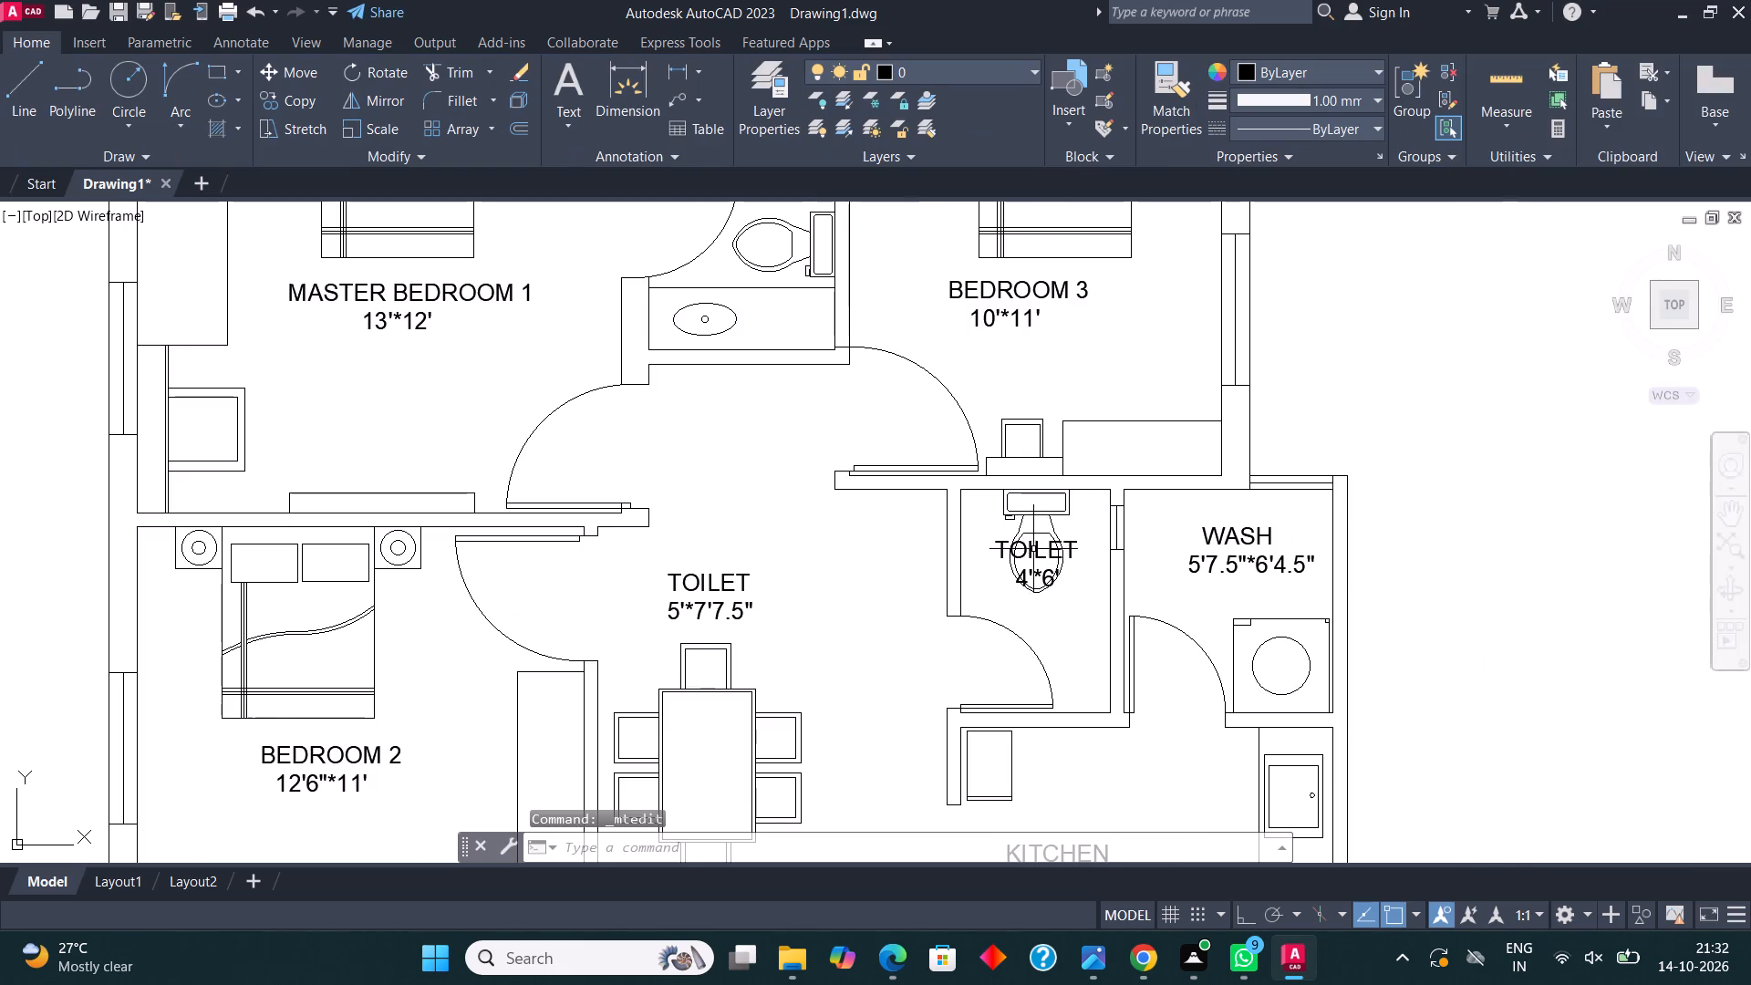
scroll(1039, 551, "down", 2)
middle_click_drag(1031, 549, 1052, 500)
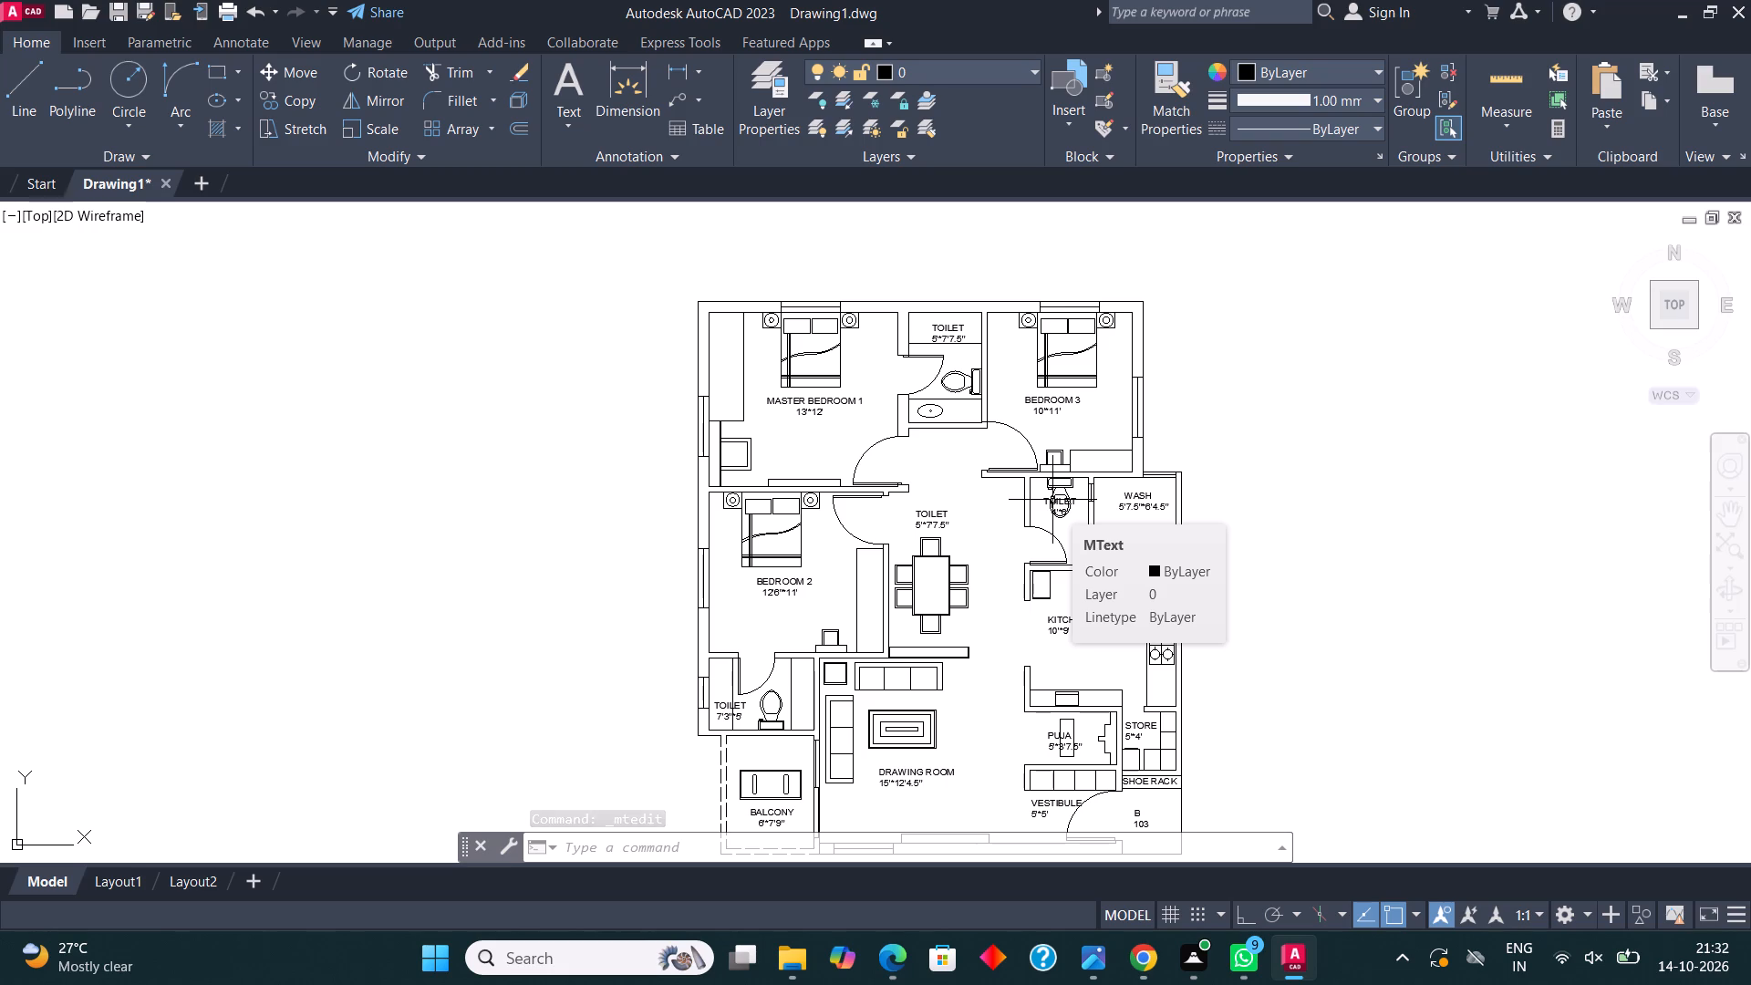
scroll(920, 515, "up", 3)
left_click(920, 506)
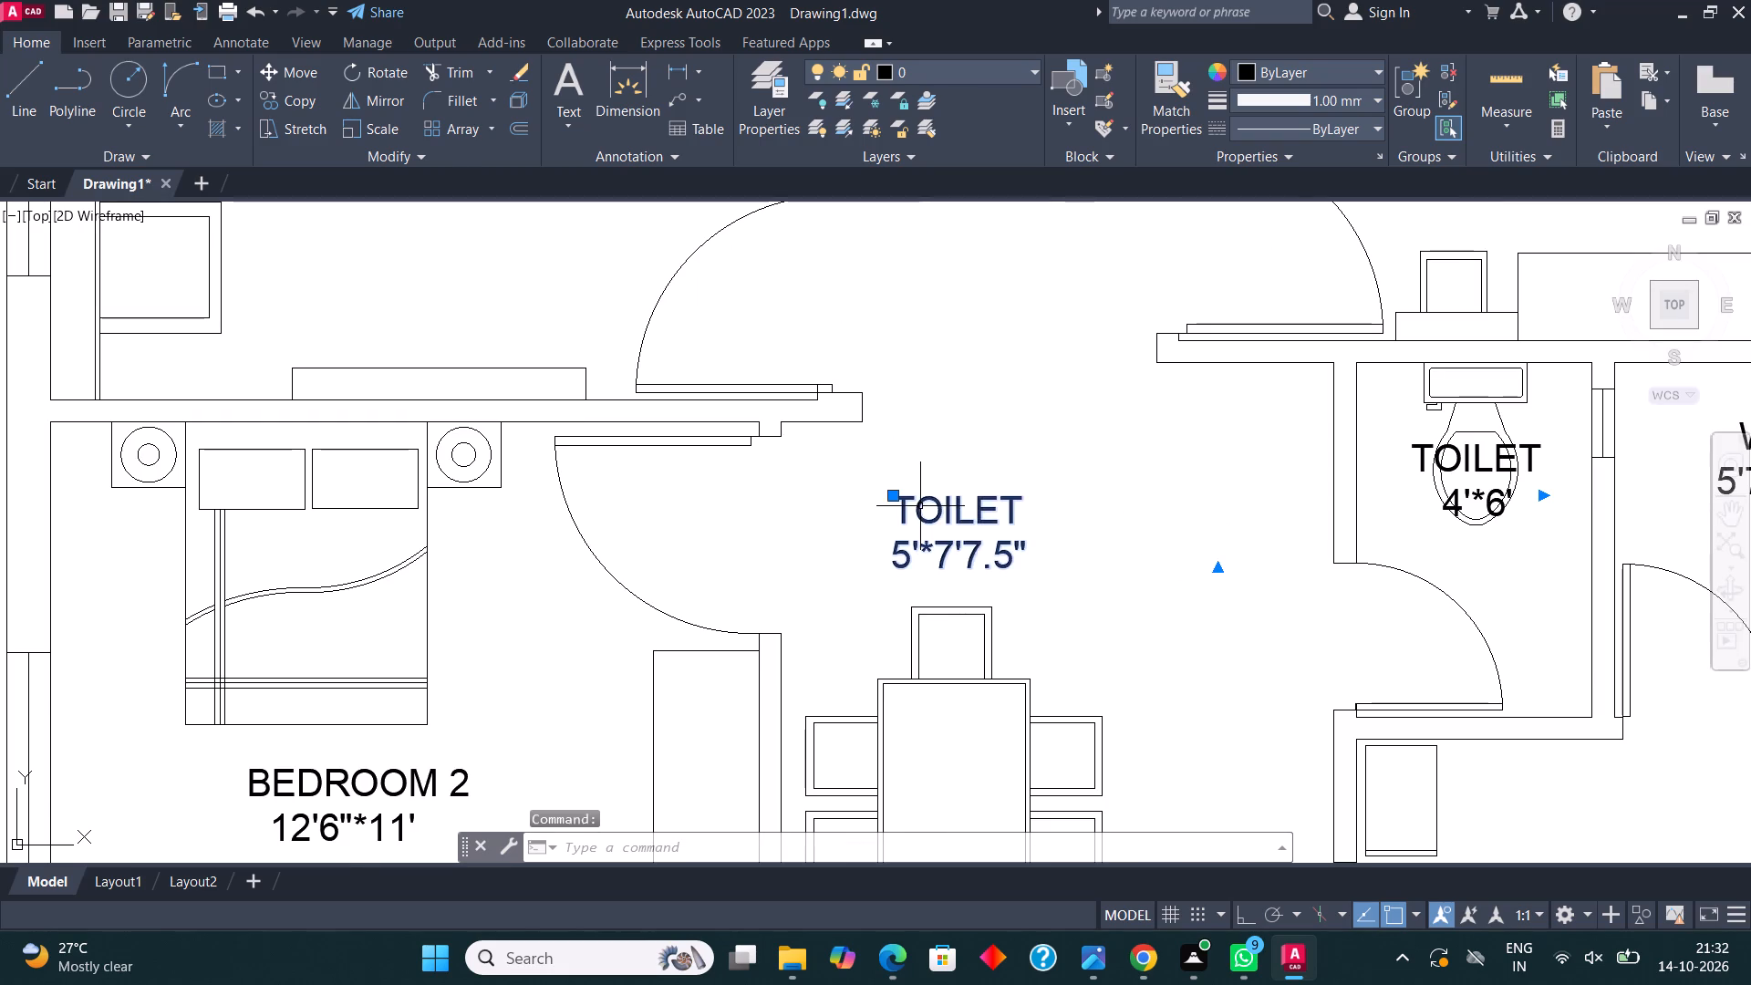
right_click(920, 506)
left_click(1001, 360)
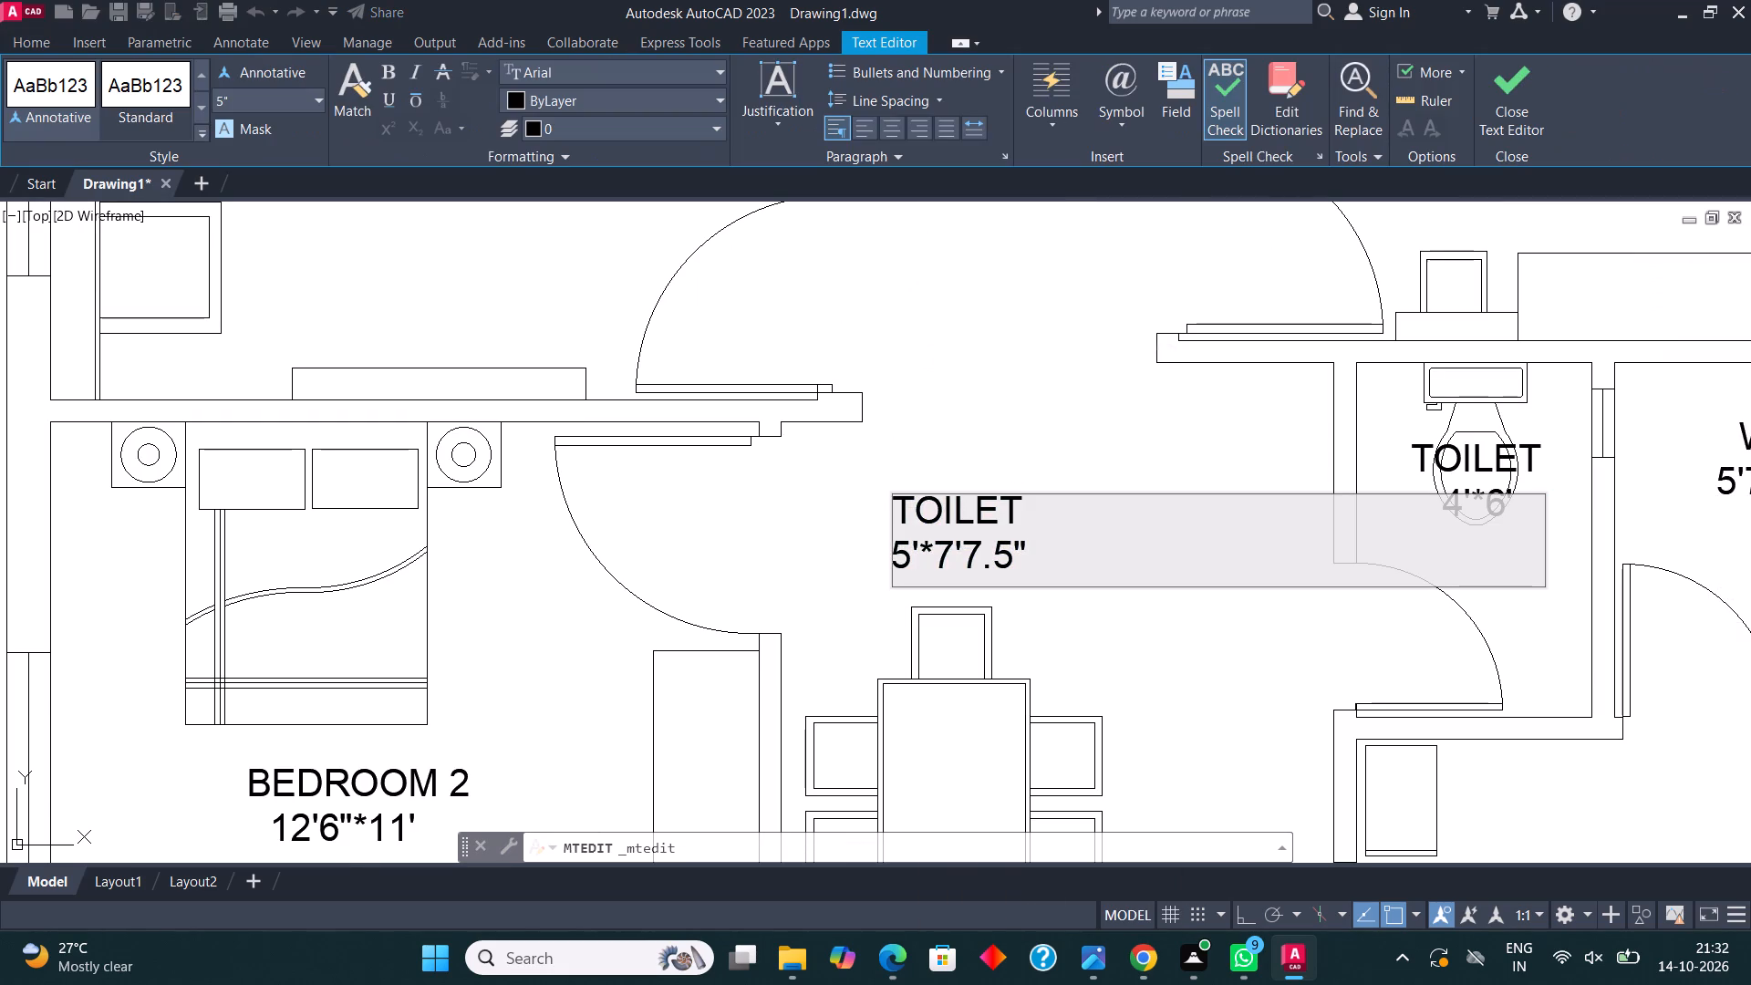
left_click(1043, 557)
key("BackSpace")
key("BackSpace")
key("BackSpace")
key("BackSpace")
key("BackSpace")
key("BackSpace")
key("BackSpace")
key("BackSpace")
key("BackSpace")
key("BackSpace")
key("BackSpace")
key("BackSpace")
key("BackSpace")
key("BackSpace")
key("BackSpace")
key("BackSpace")
key("BackSpace")
key("BackSpace")
key("BackSpace")
key("BackSpace")
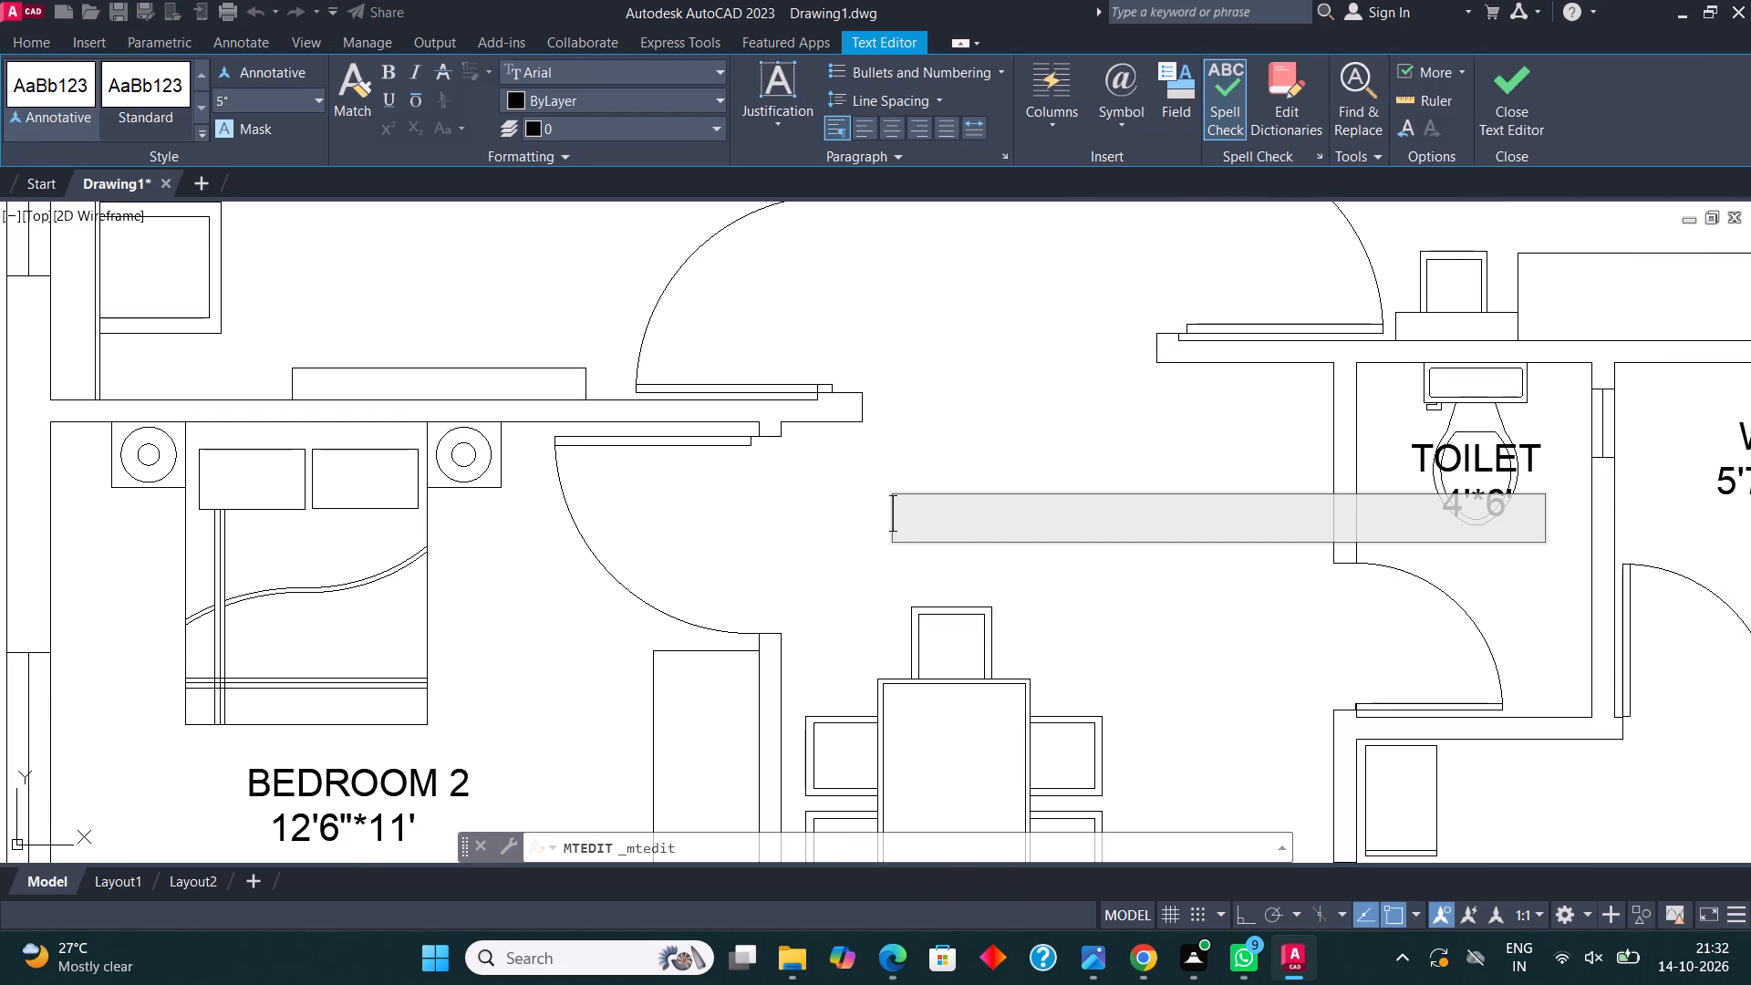
type("DINING")
key("Return")
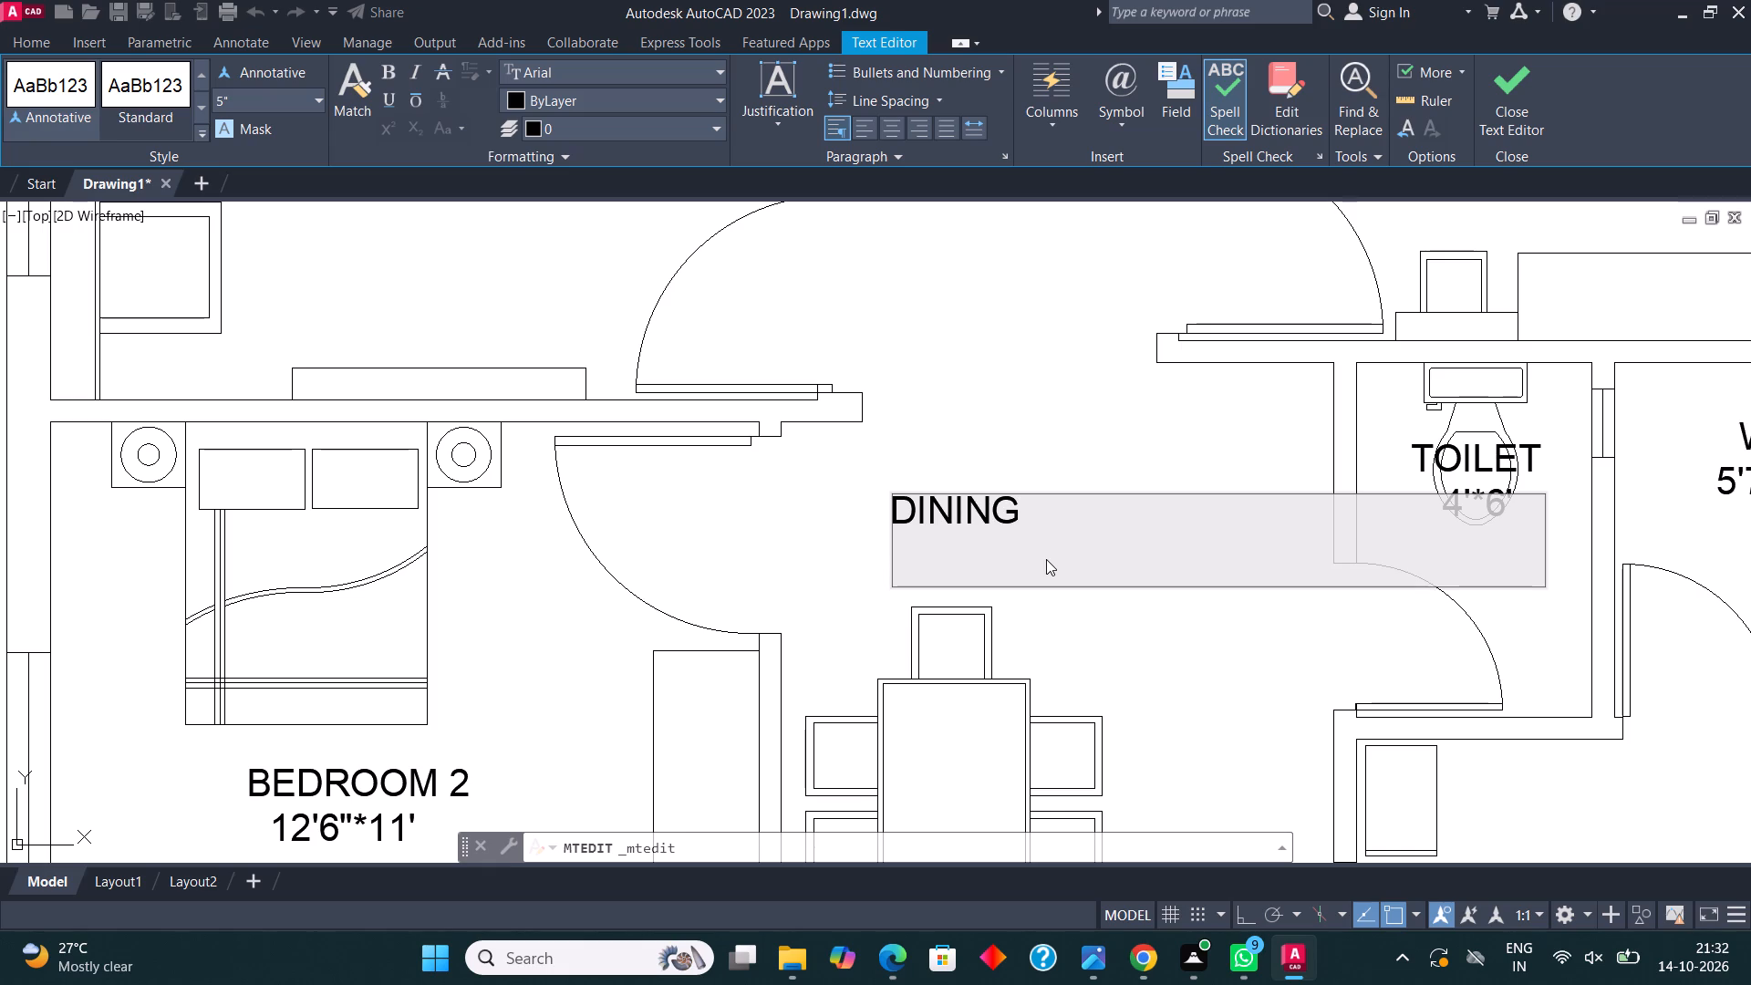
type("9'")
key("9")
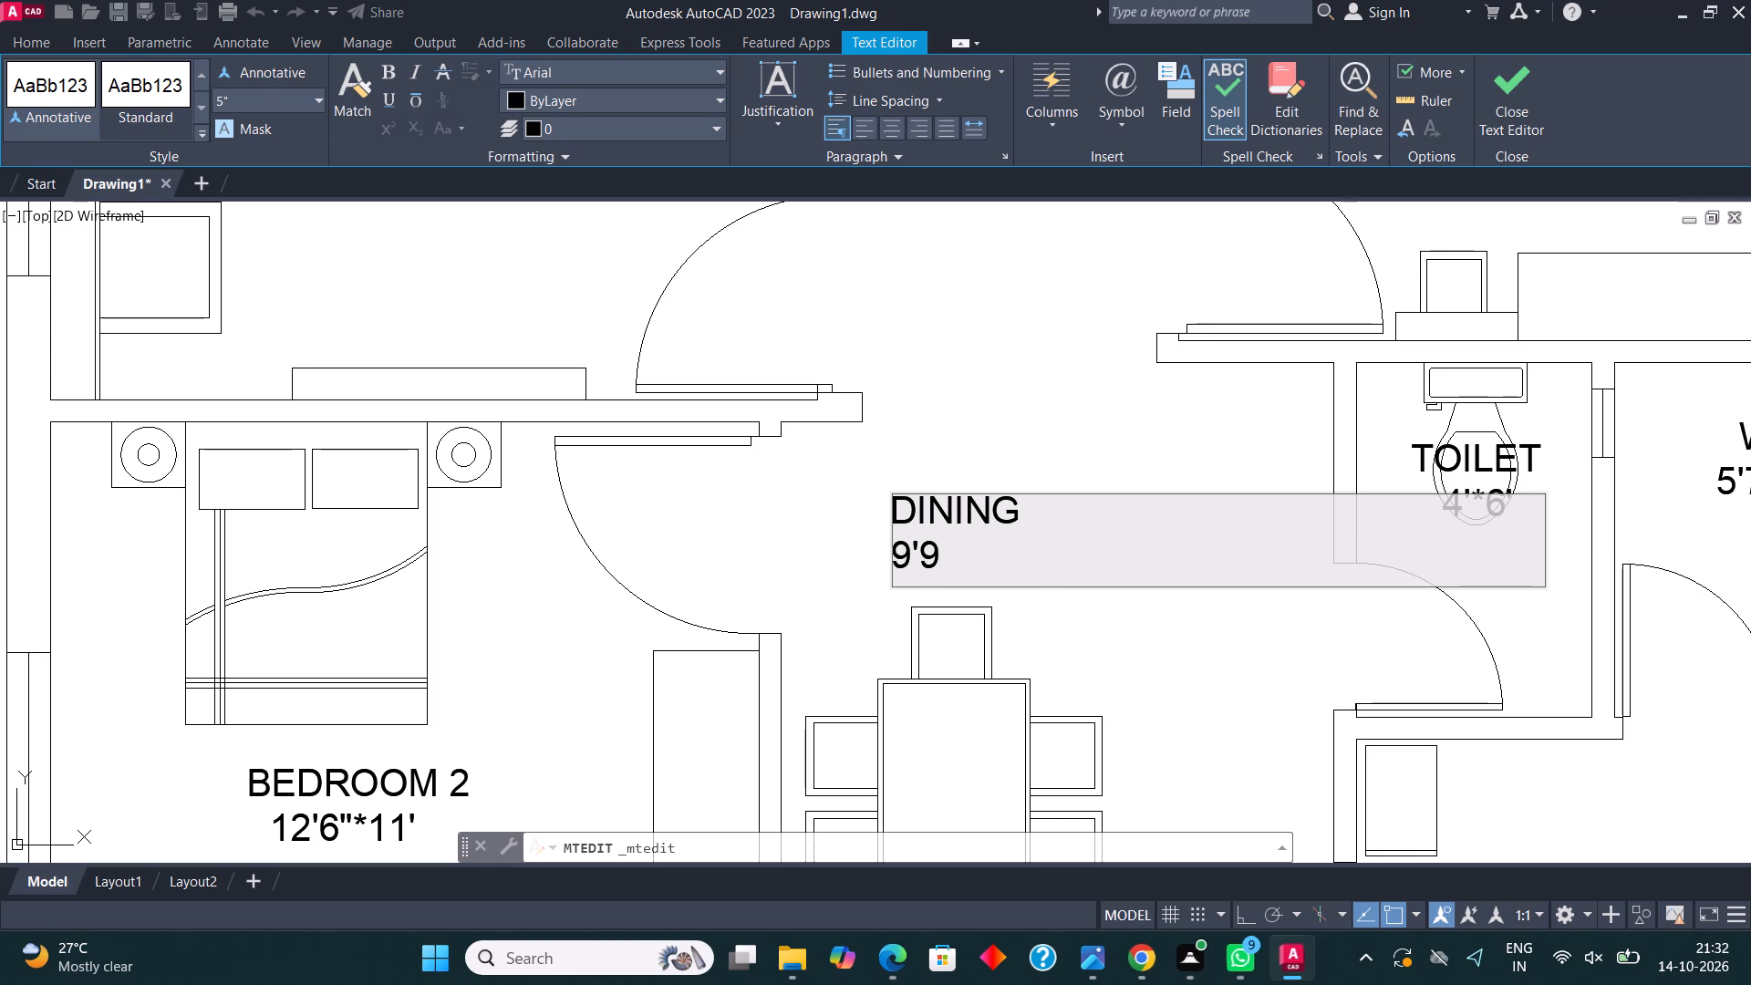
key("shift+quotedbl")
key("asterisk")
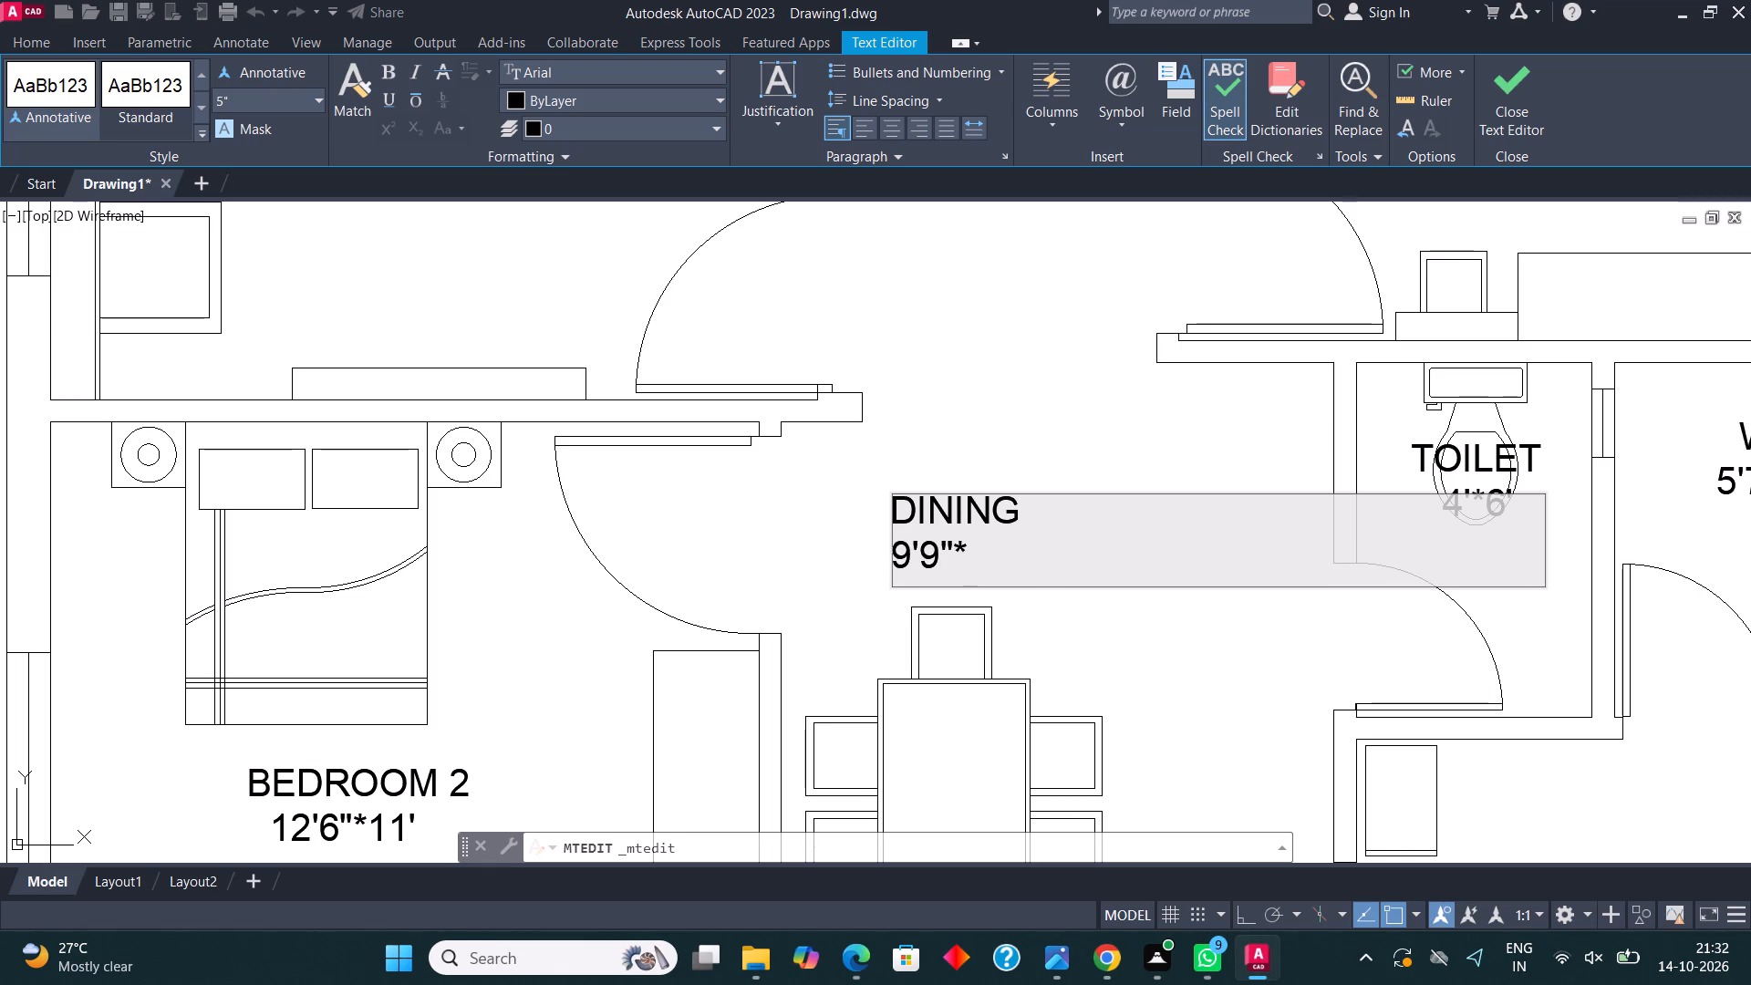
type("12'")
type("4.5\"")
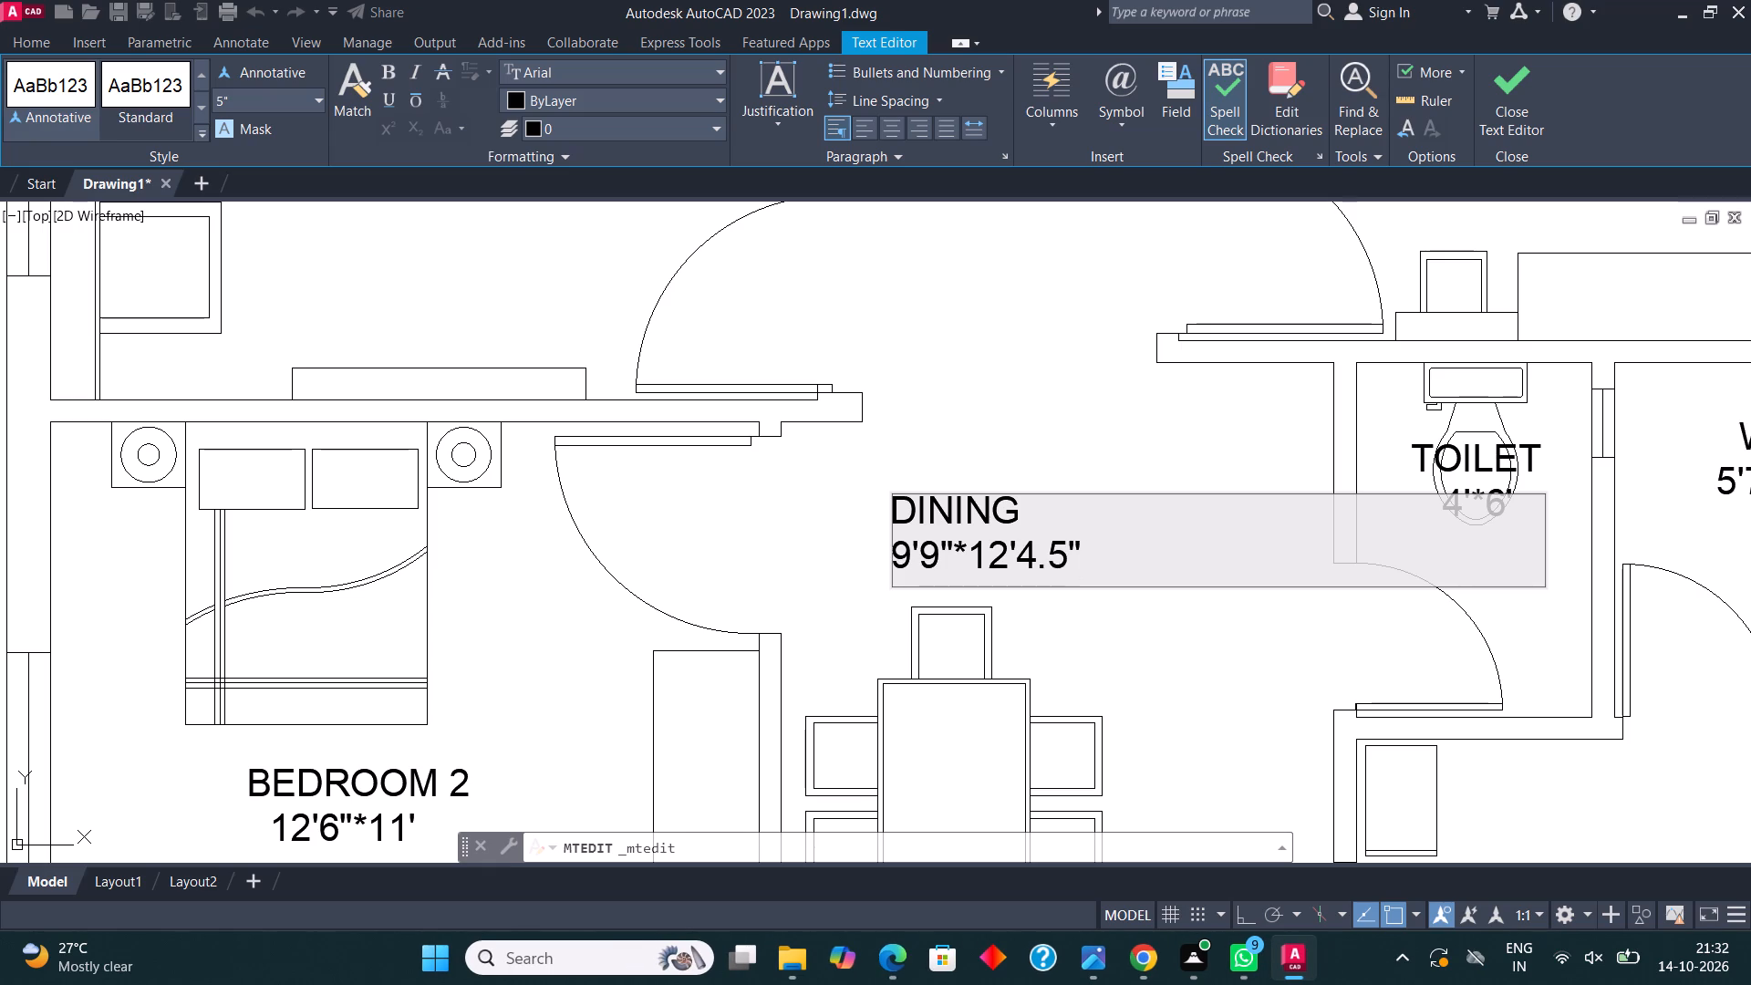
left_click(896, 508)
key("space")
key("space")
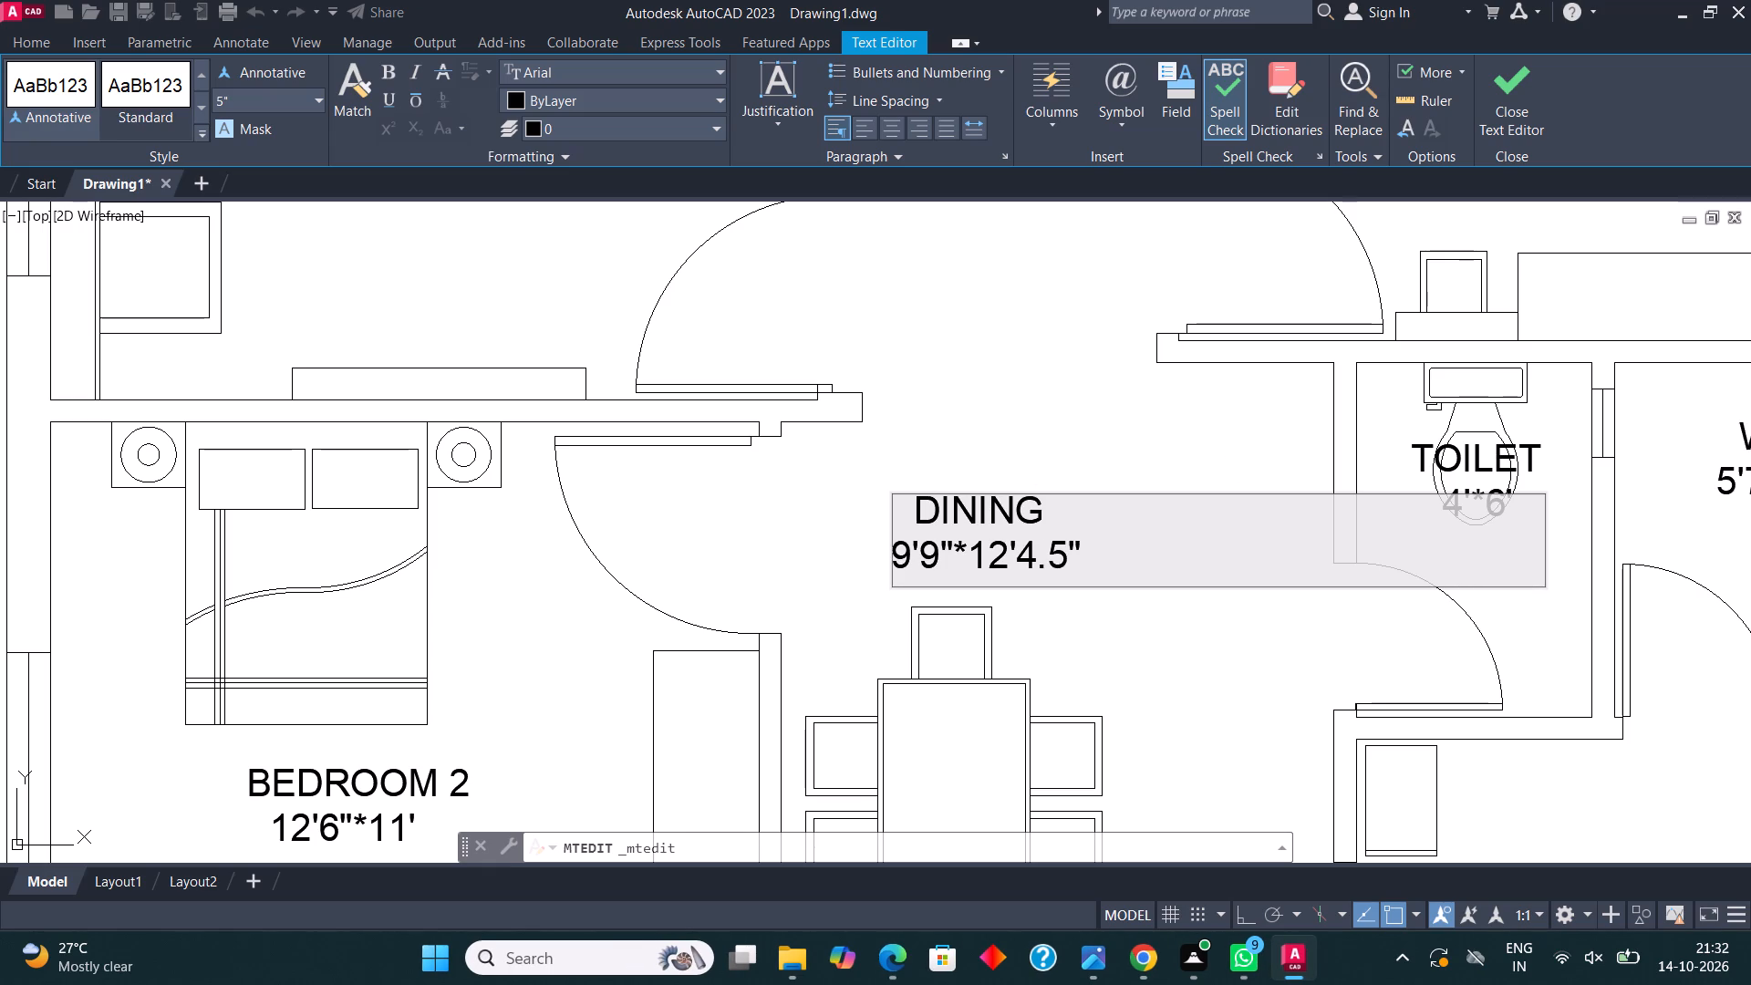
left_click(1506, 92)
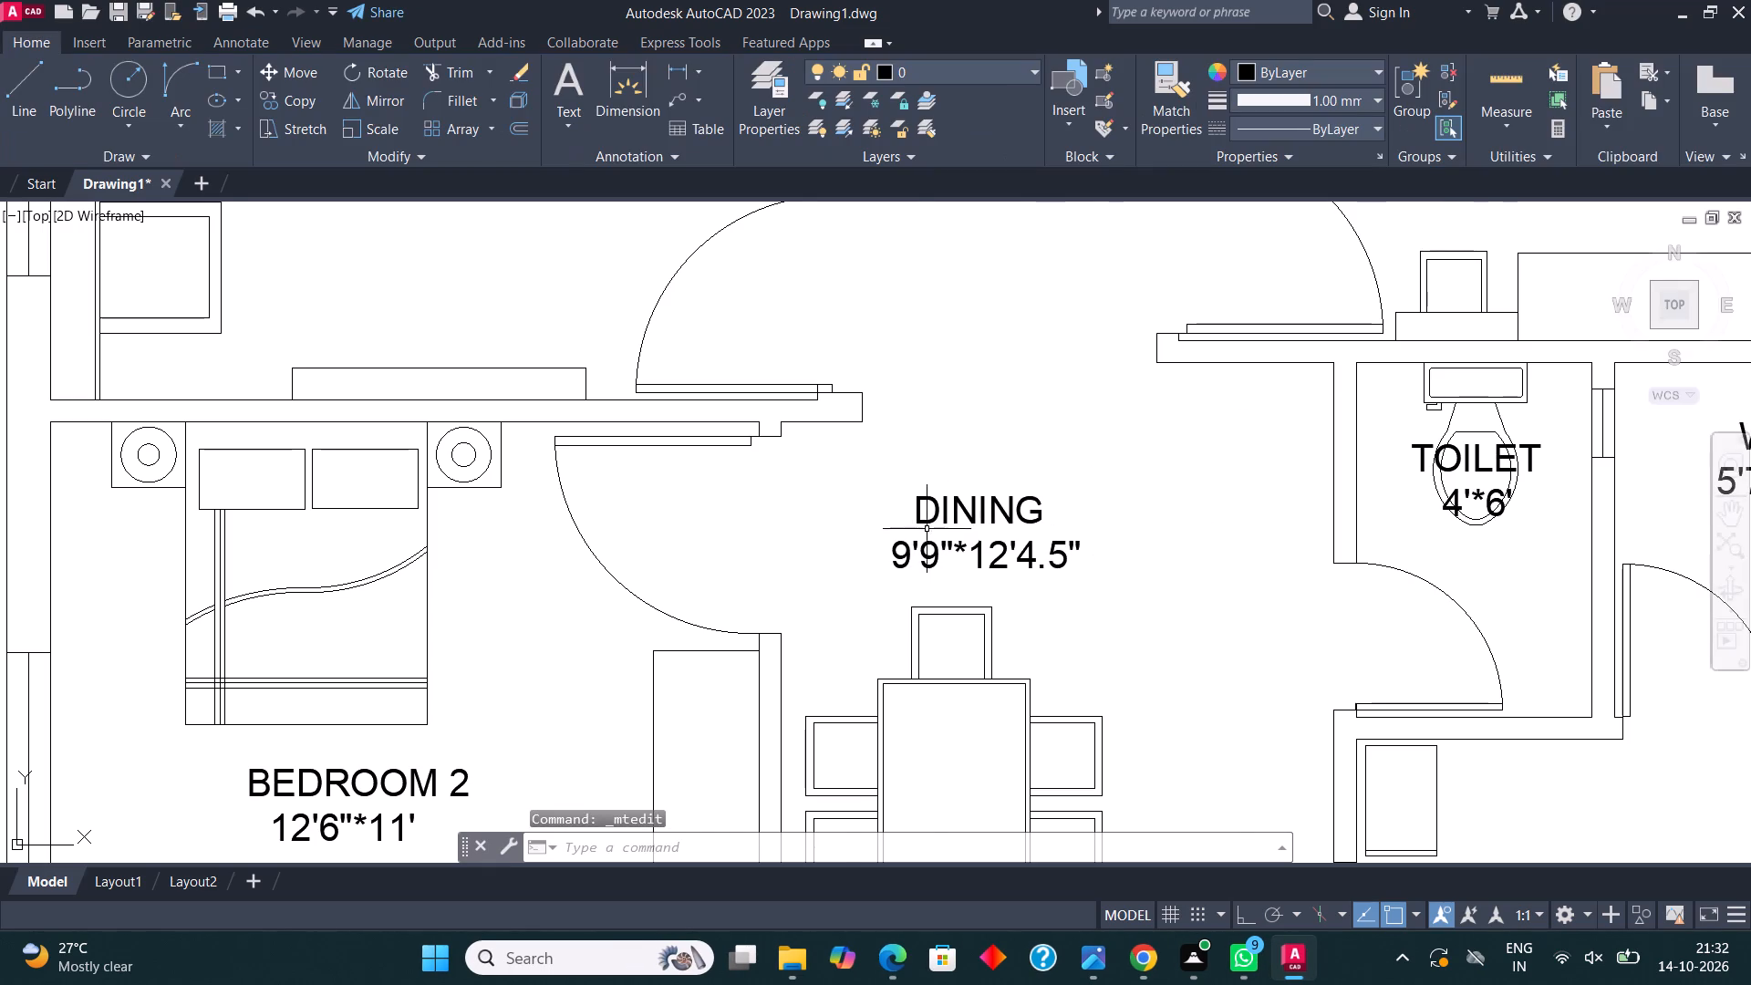
scroll(925, 522, "down", 2)
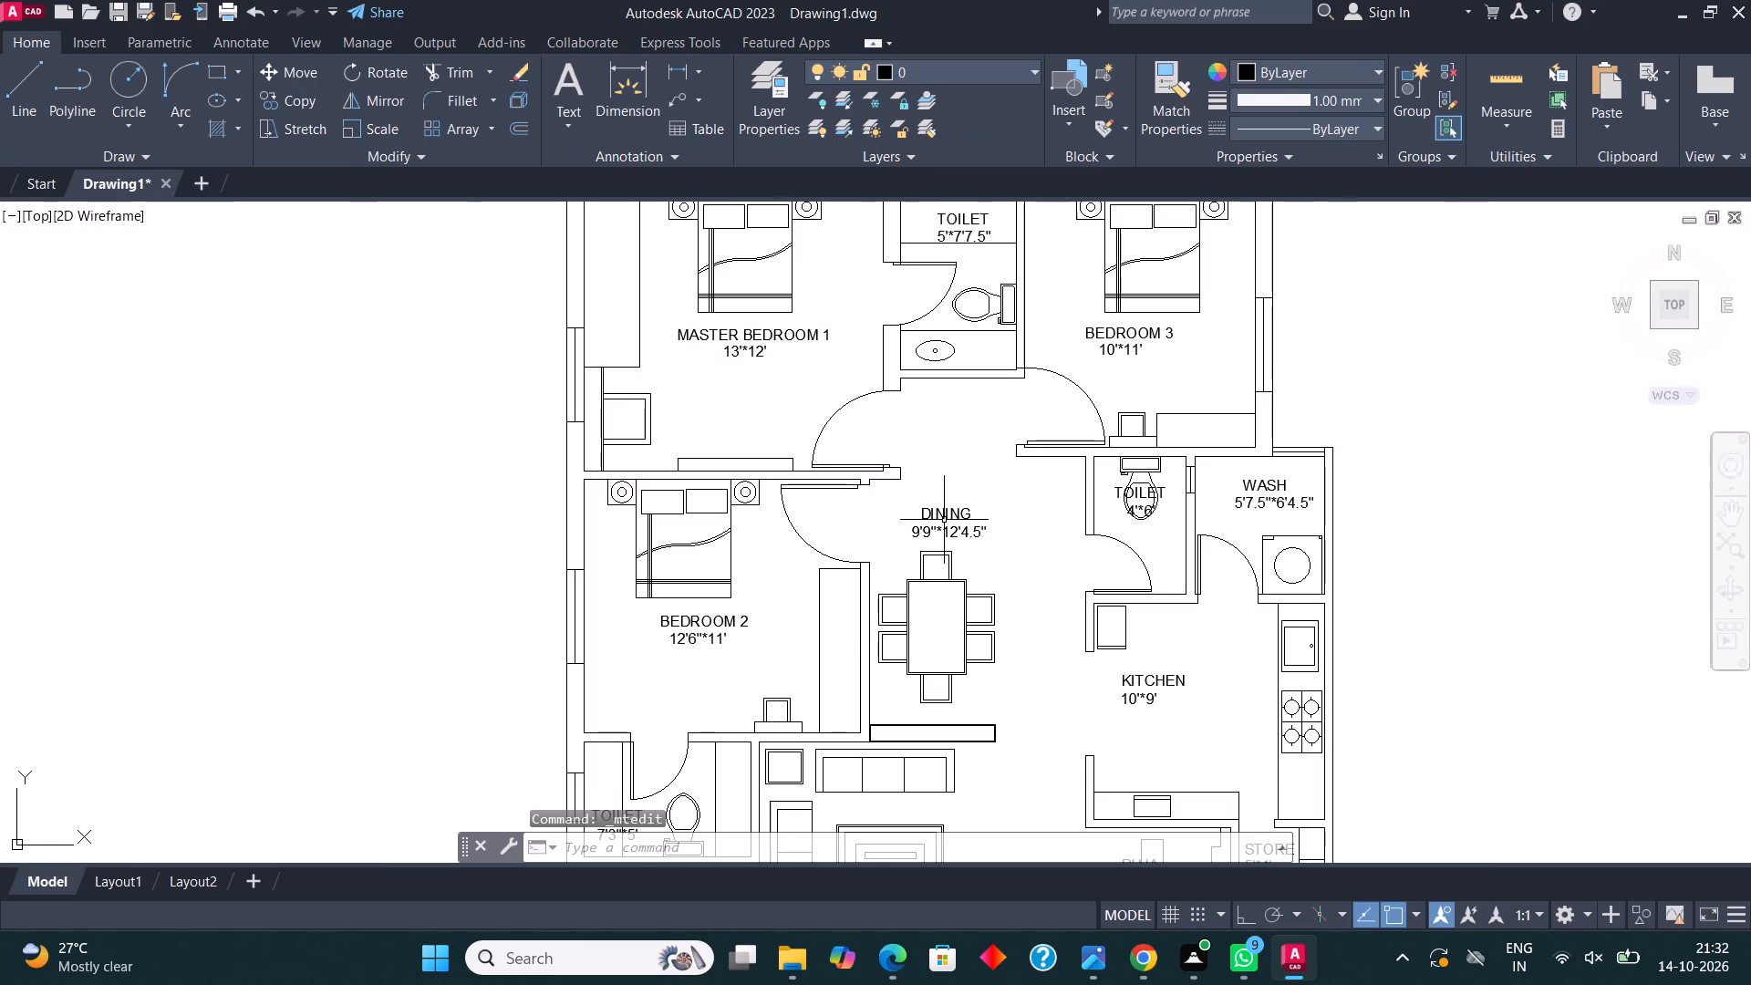
middle_click_drag(806, 366, 781, 494)
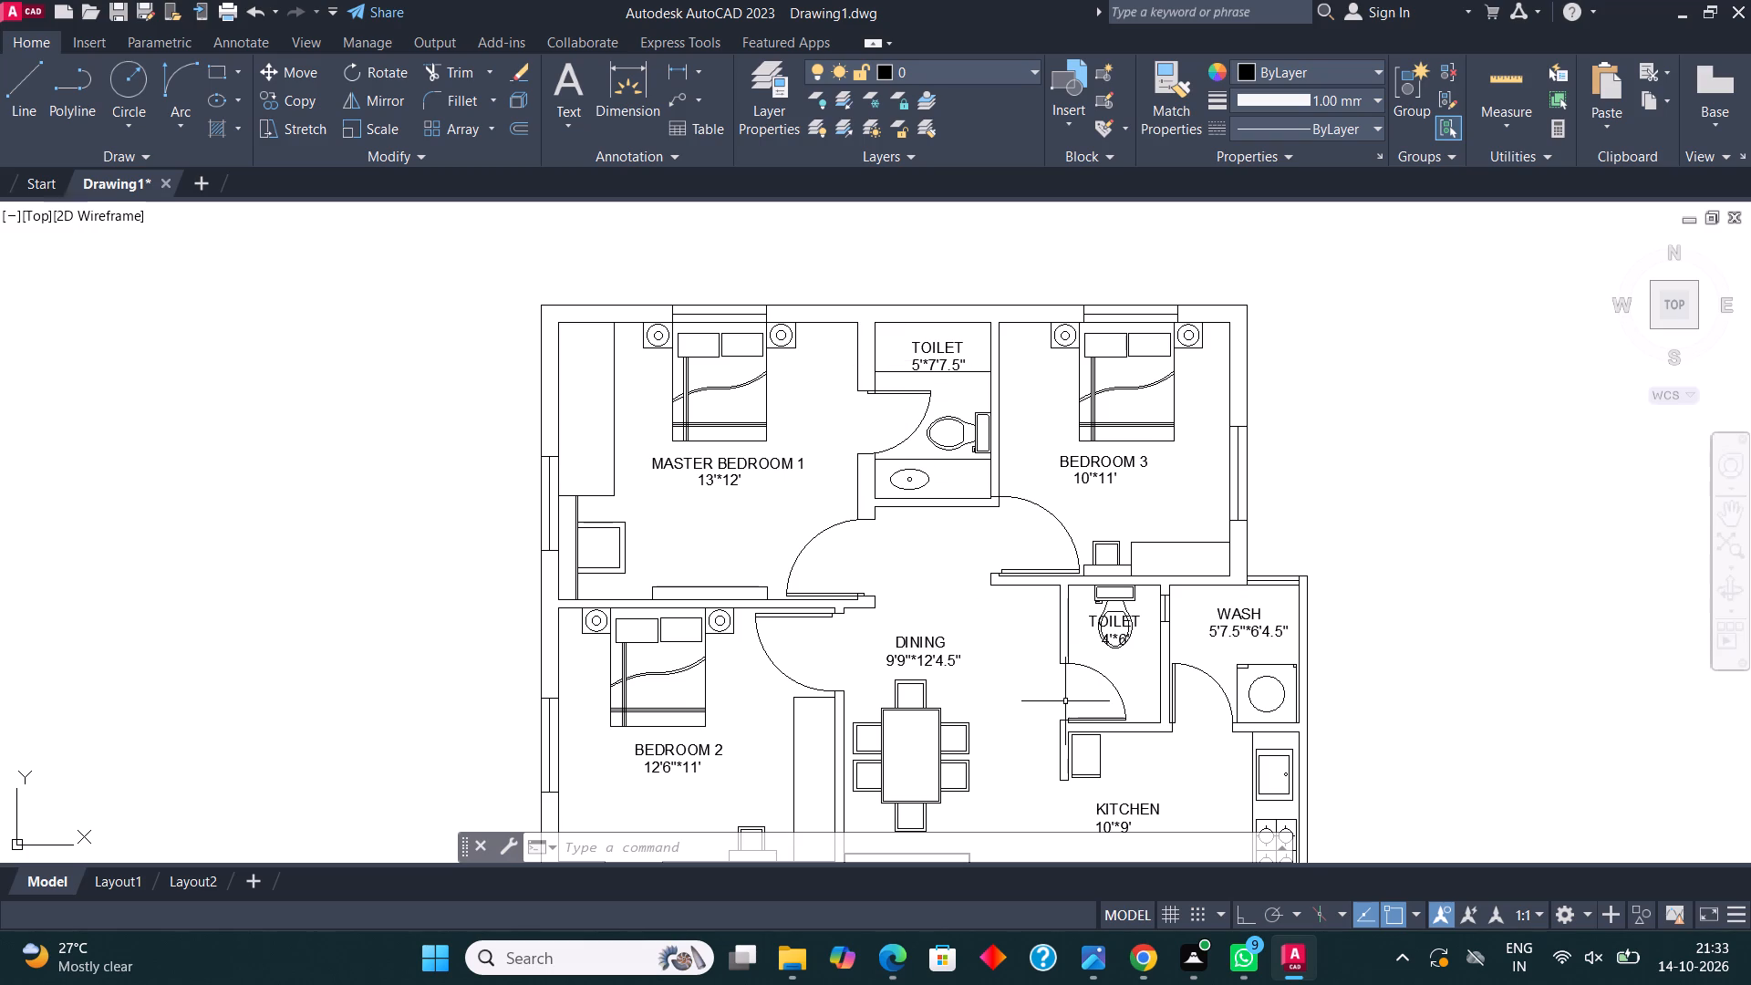
Look over the labelled floor plan from the dining area down to the balcony, vestibule and entrance.
middle_click_drag(1074, 715, 1159, 501)
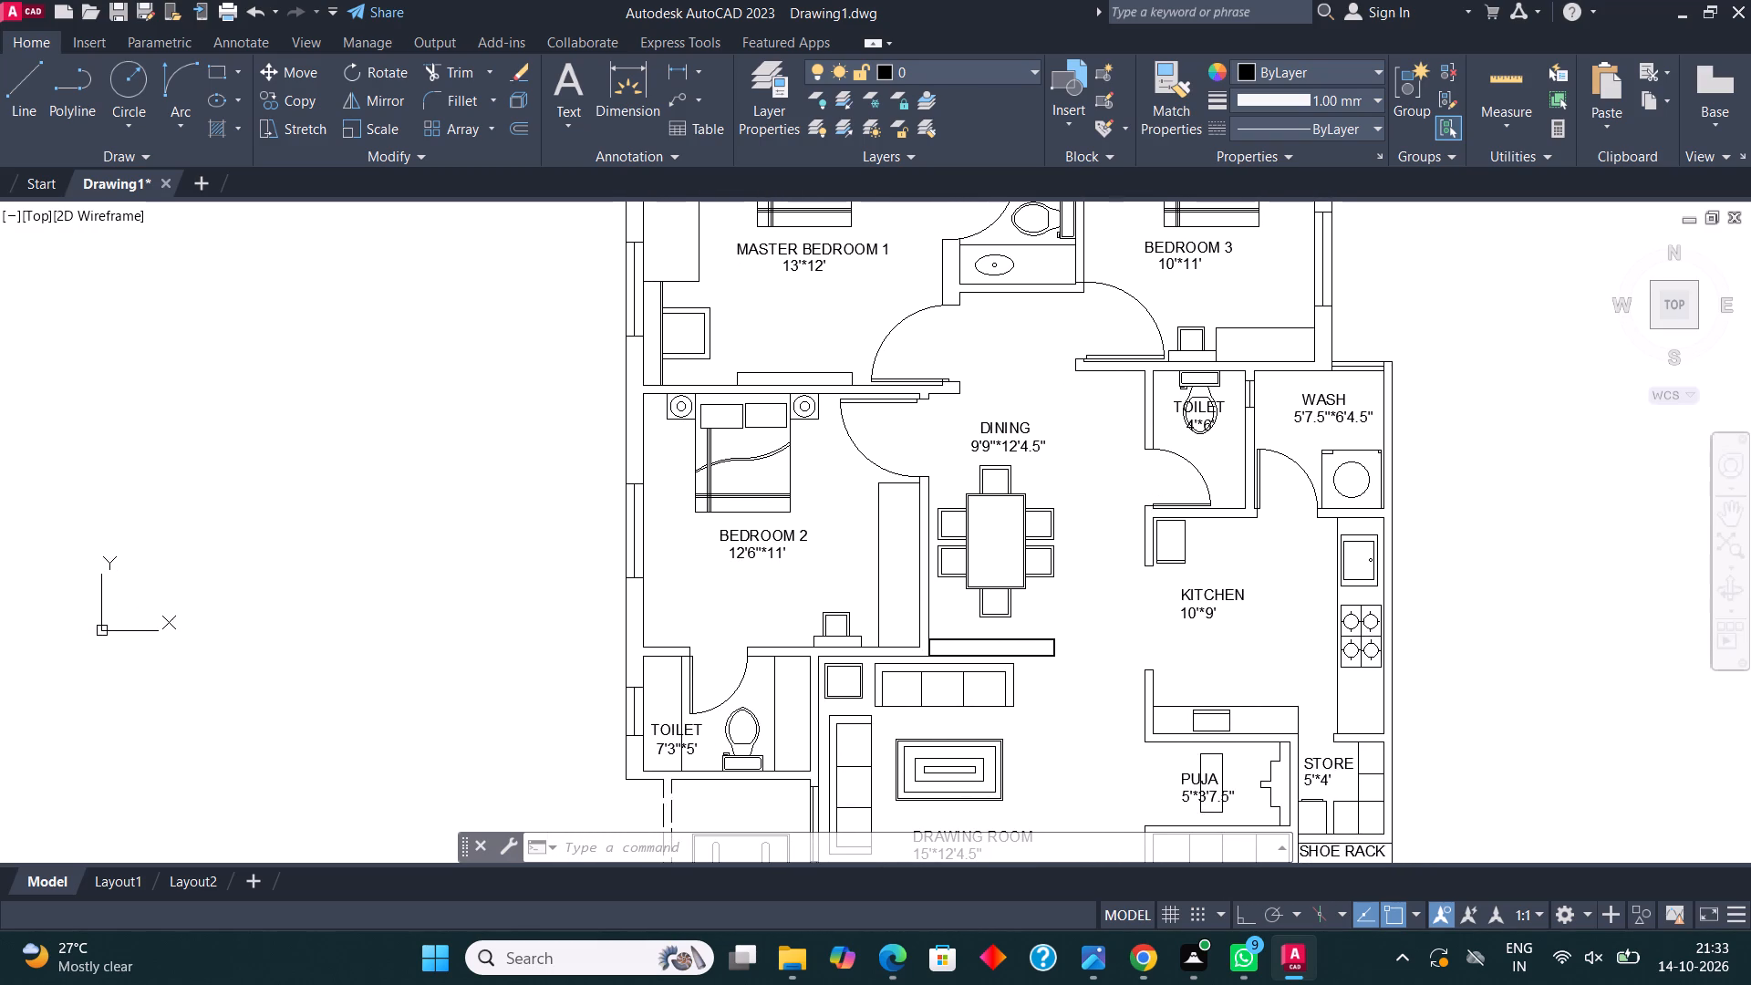
middle_click_drag(1048, 585, 1024, 430)
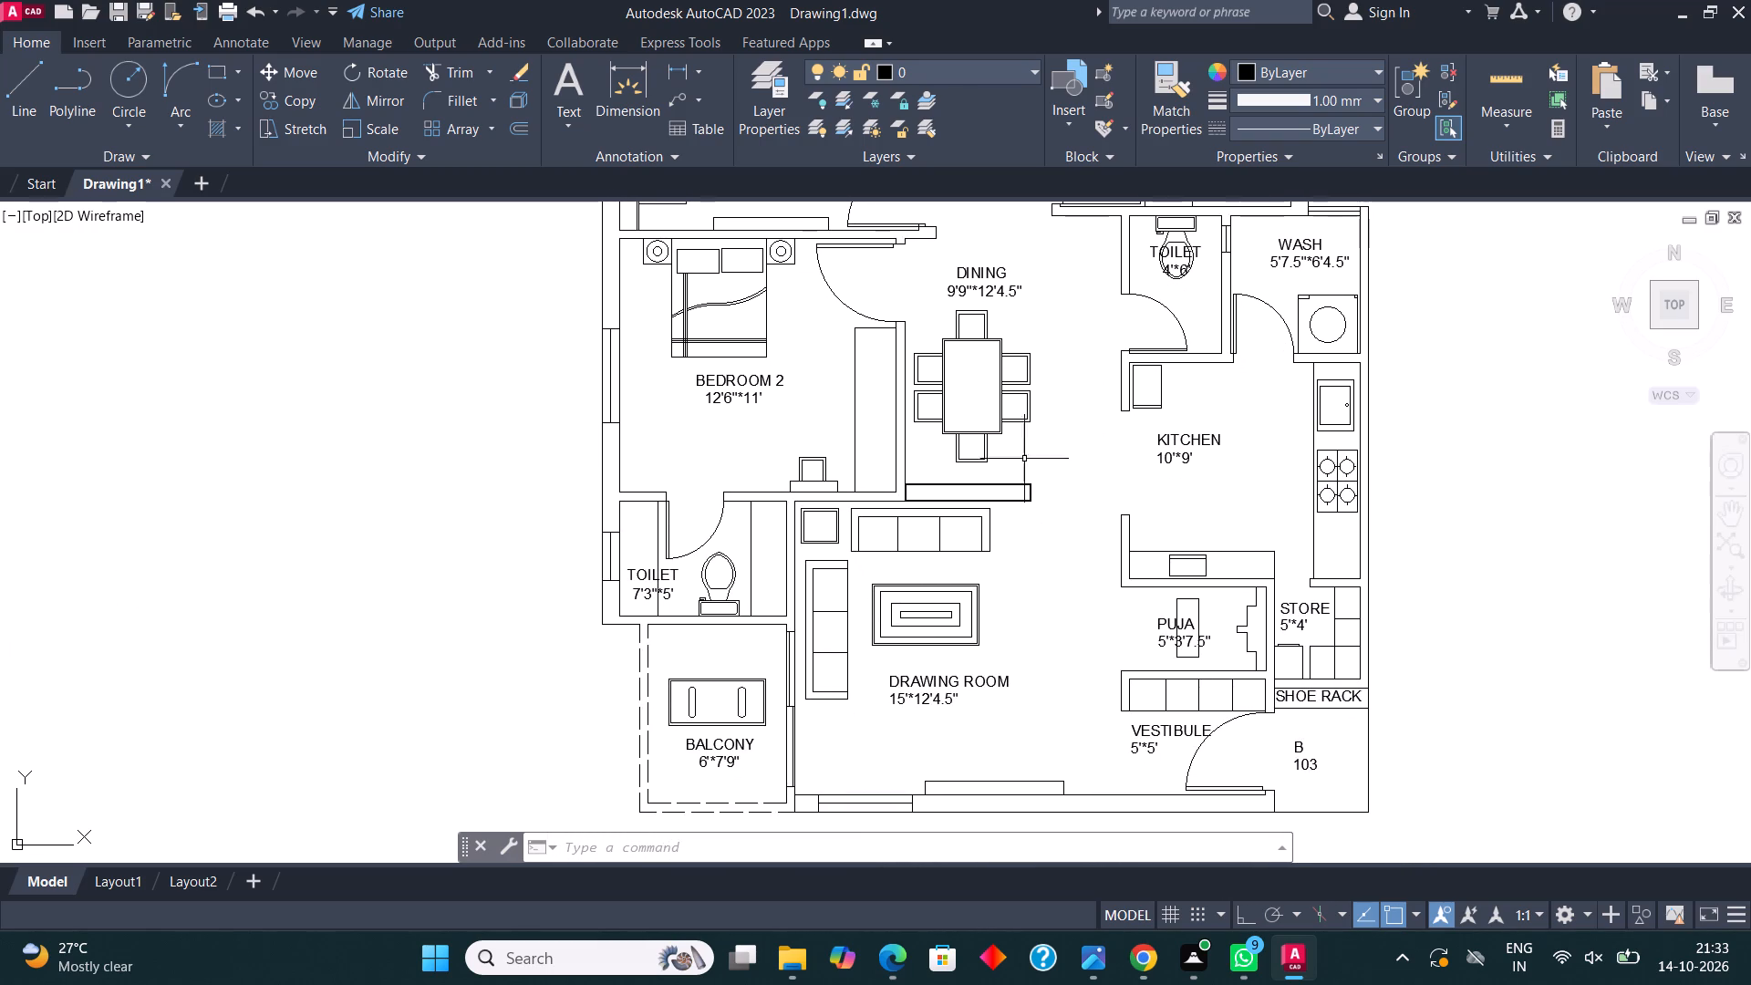
middle_click_drag(1160, 636, 1101, 652)
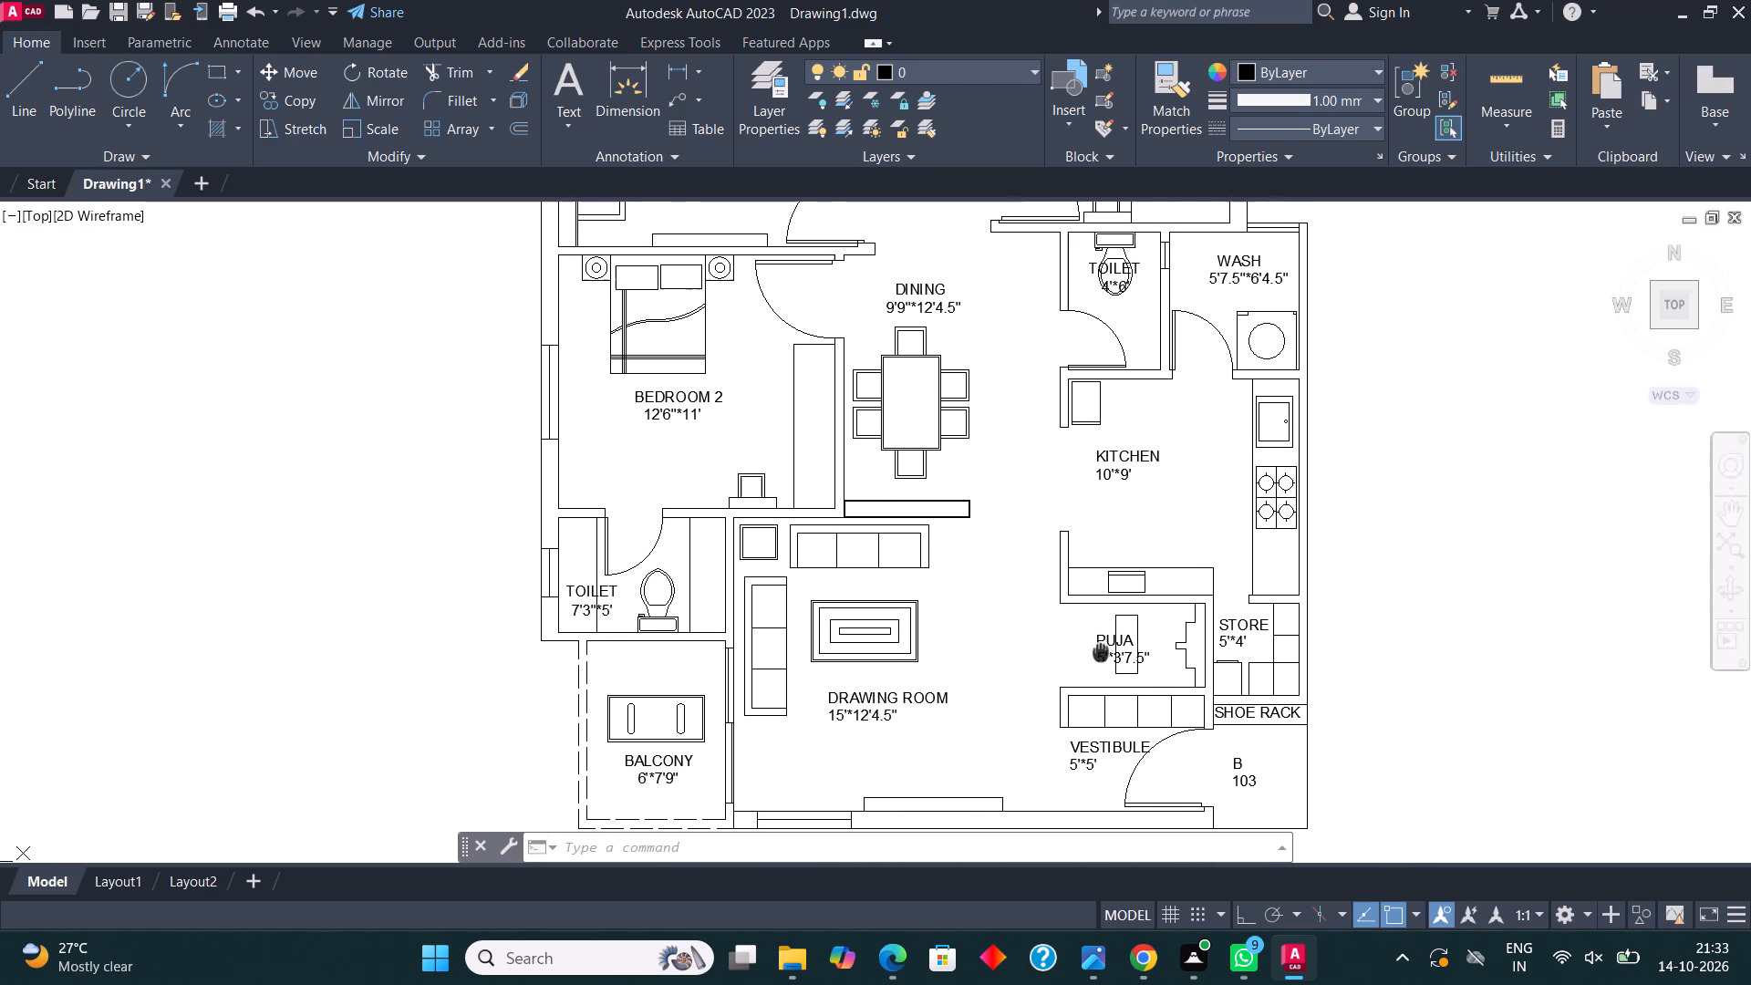
middle_click_drag(1101, 652, 914, 581)
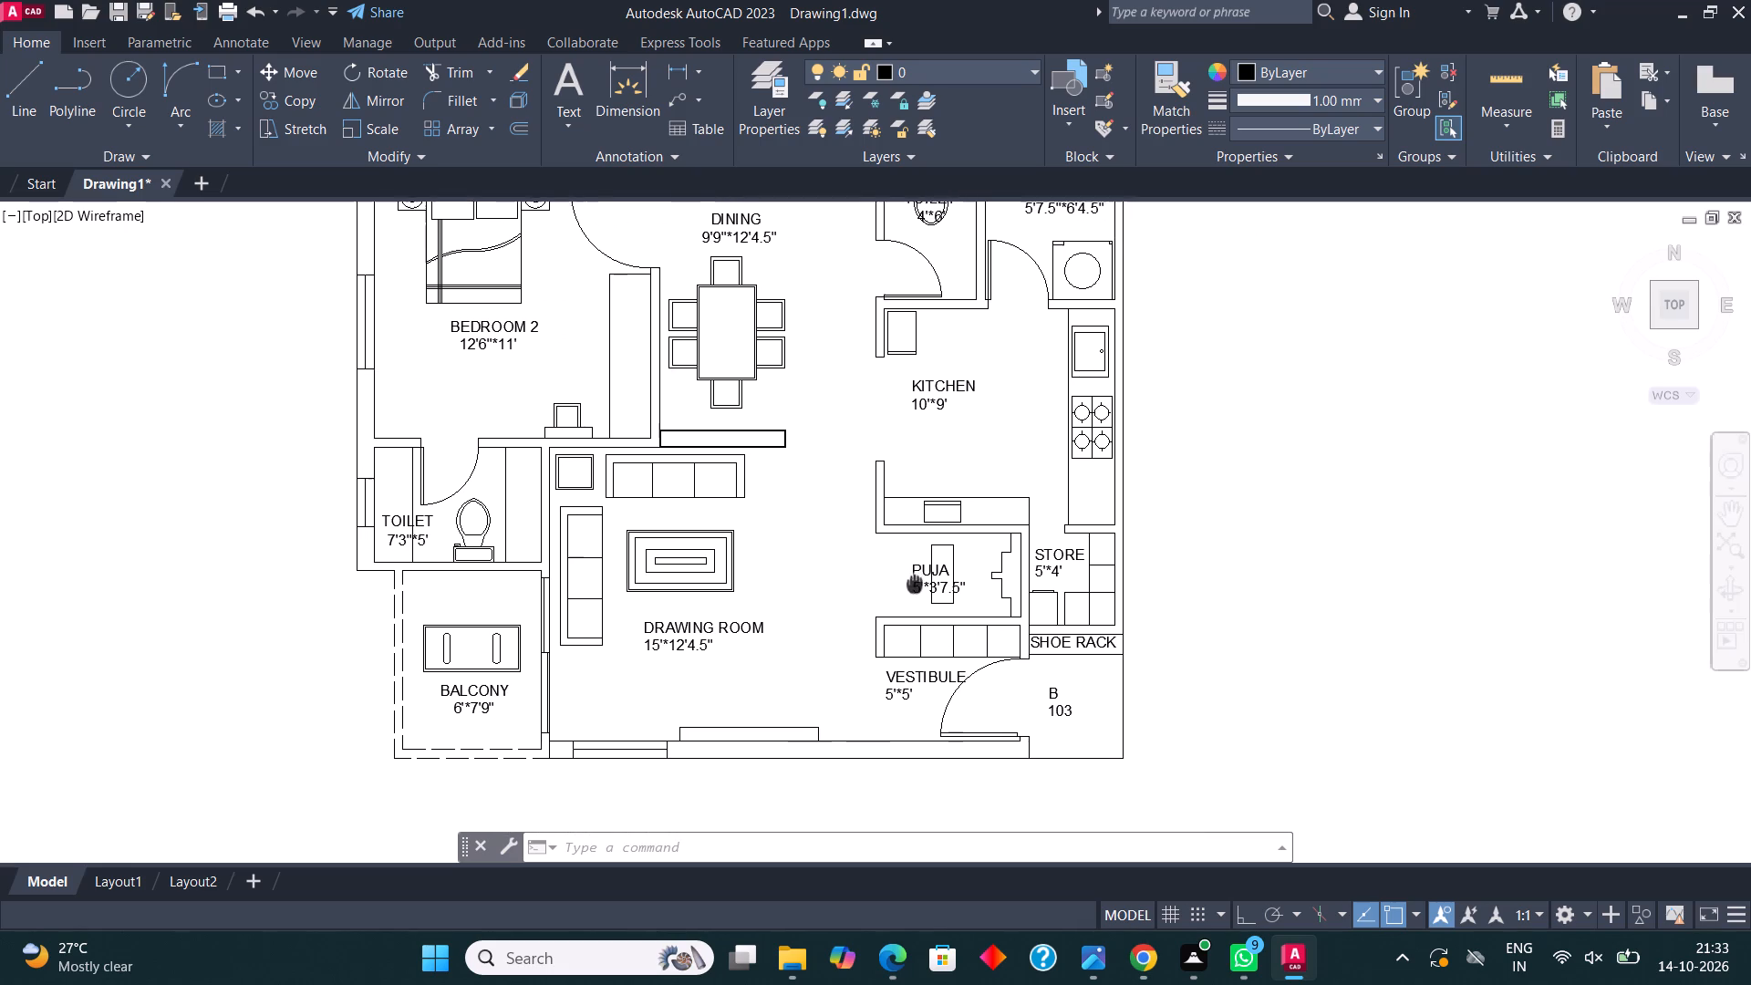
middle_click_drag(914, 581, 916, 575)
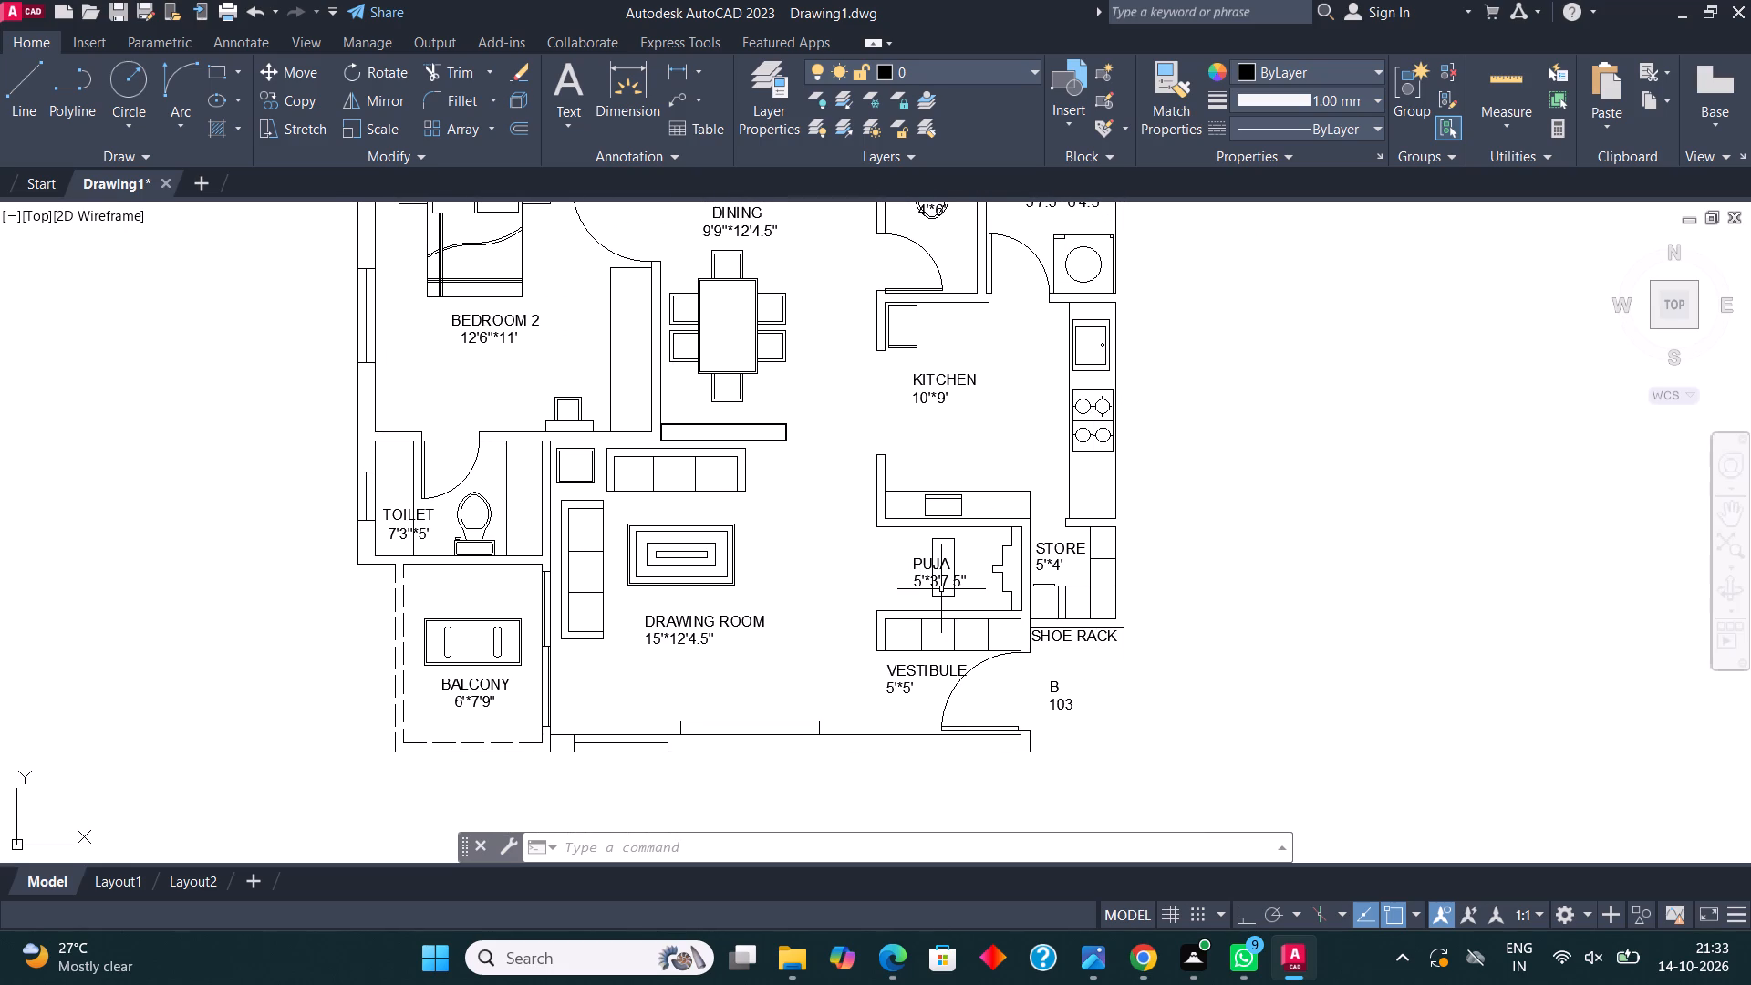
middle_click_drag(891, 428, 929, 488)
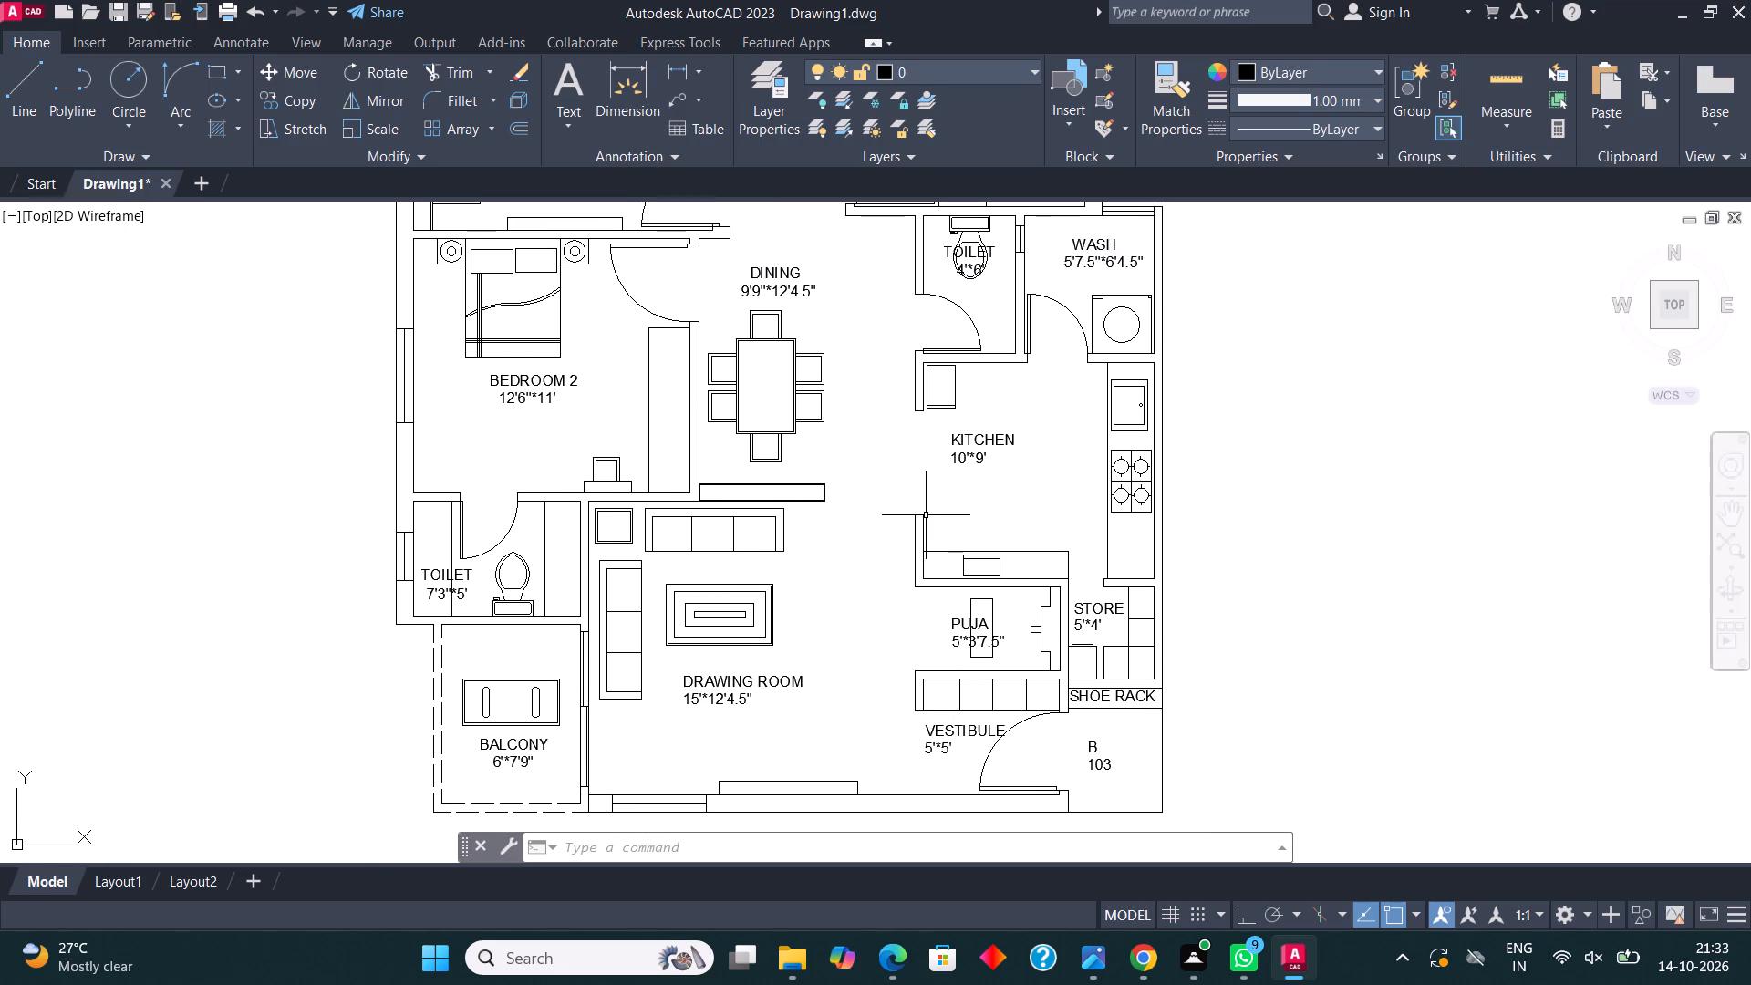
scroll(920, 586, "down", 2)
middle_click_drag(948, 378, 1112, 605)
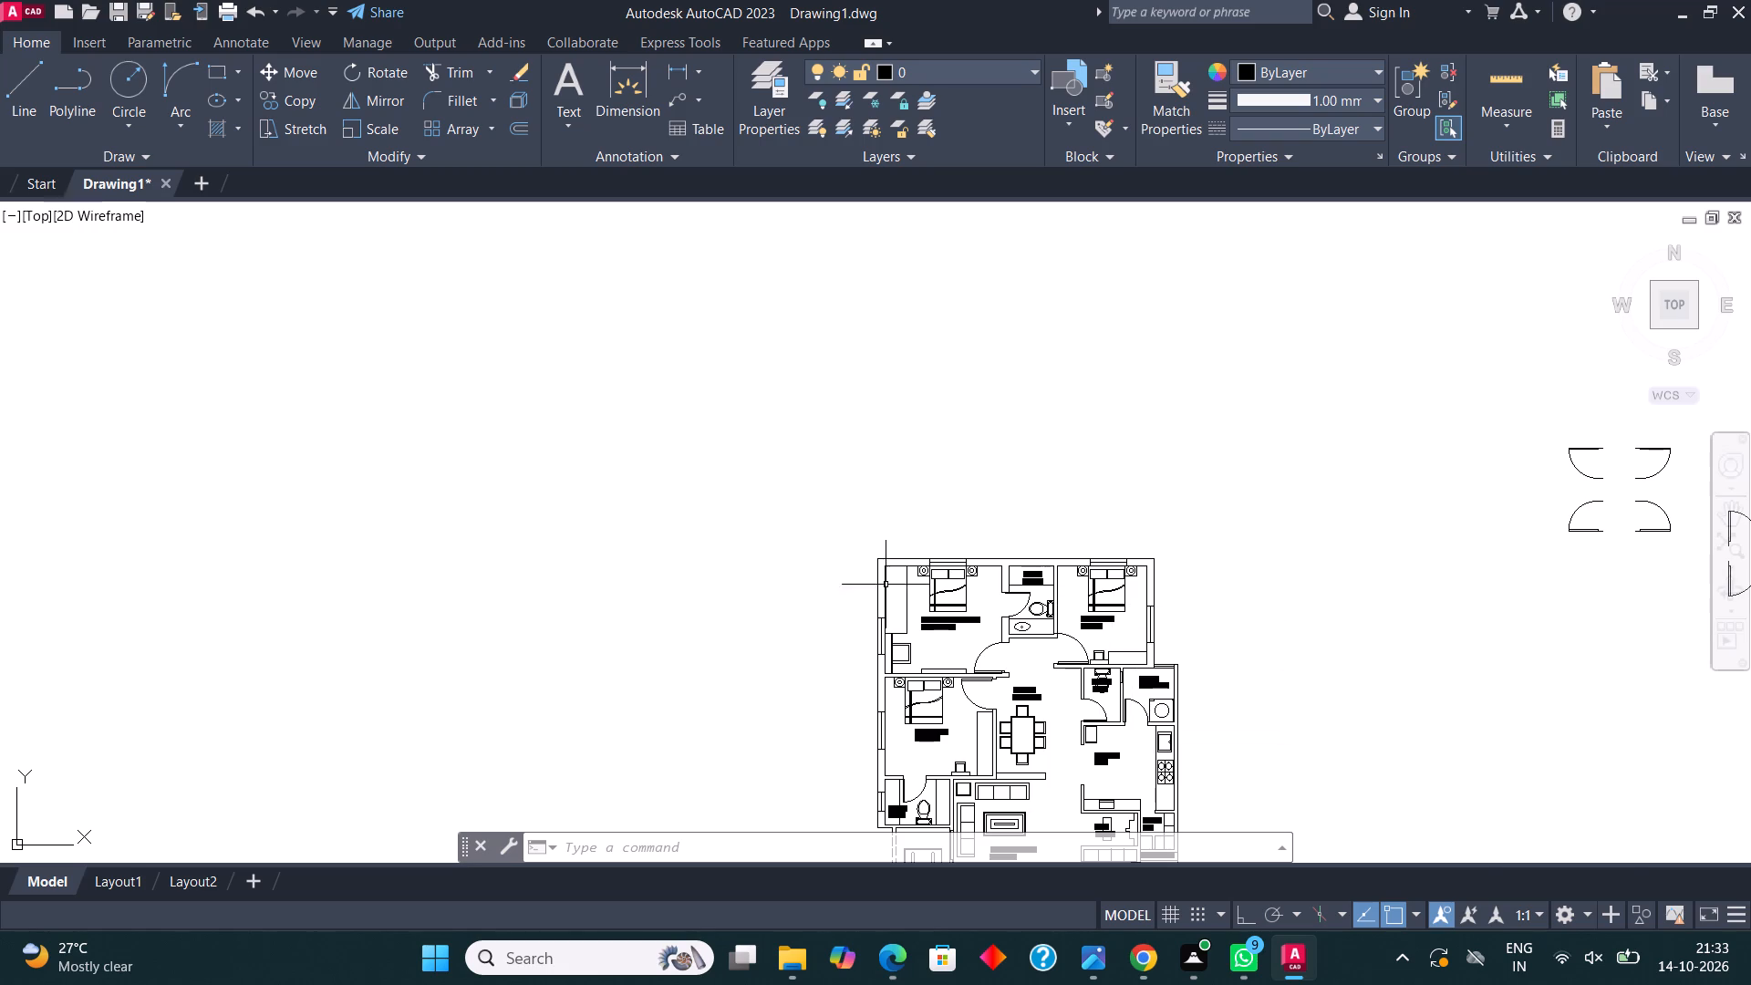
Draw a small upright rectangle in the inner upper-left wall corner of MASTER BEDROOM 1.
scroll(878, 588, "up", 4)
middle_click_drag(982, 495, 905, 529)
scroll(905, 529, "up", 2)
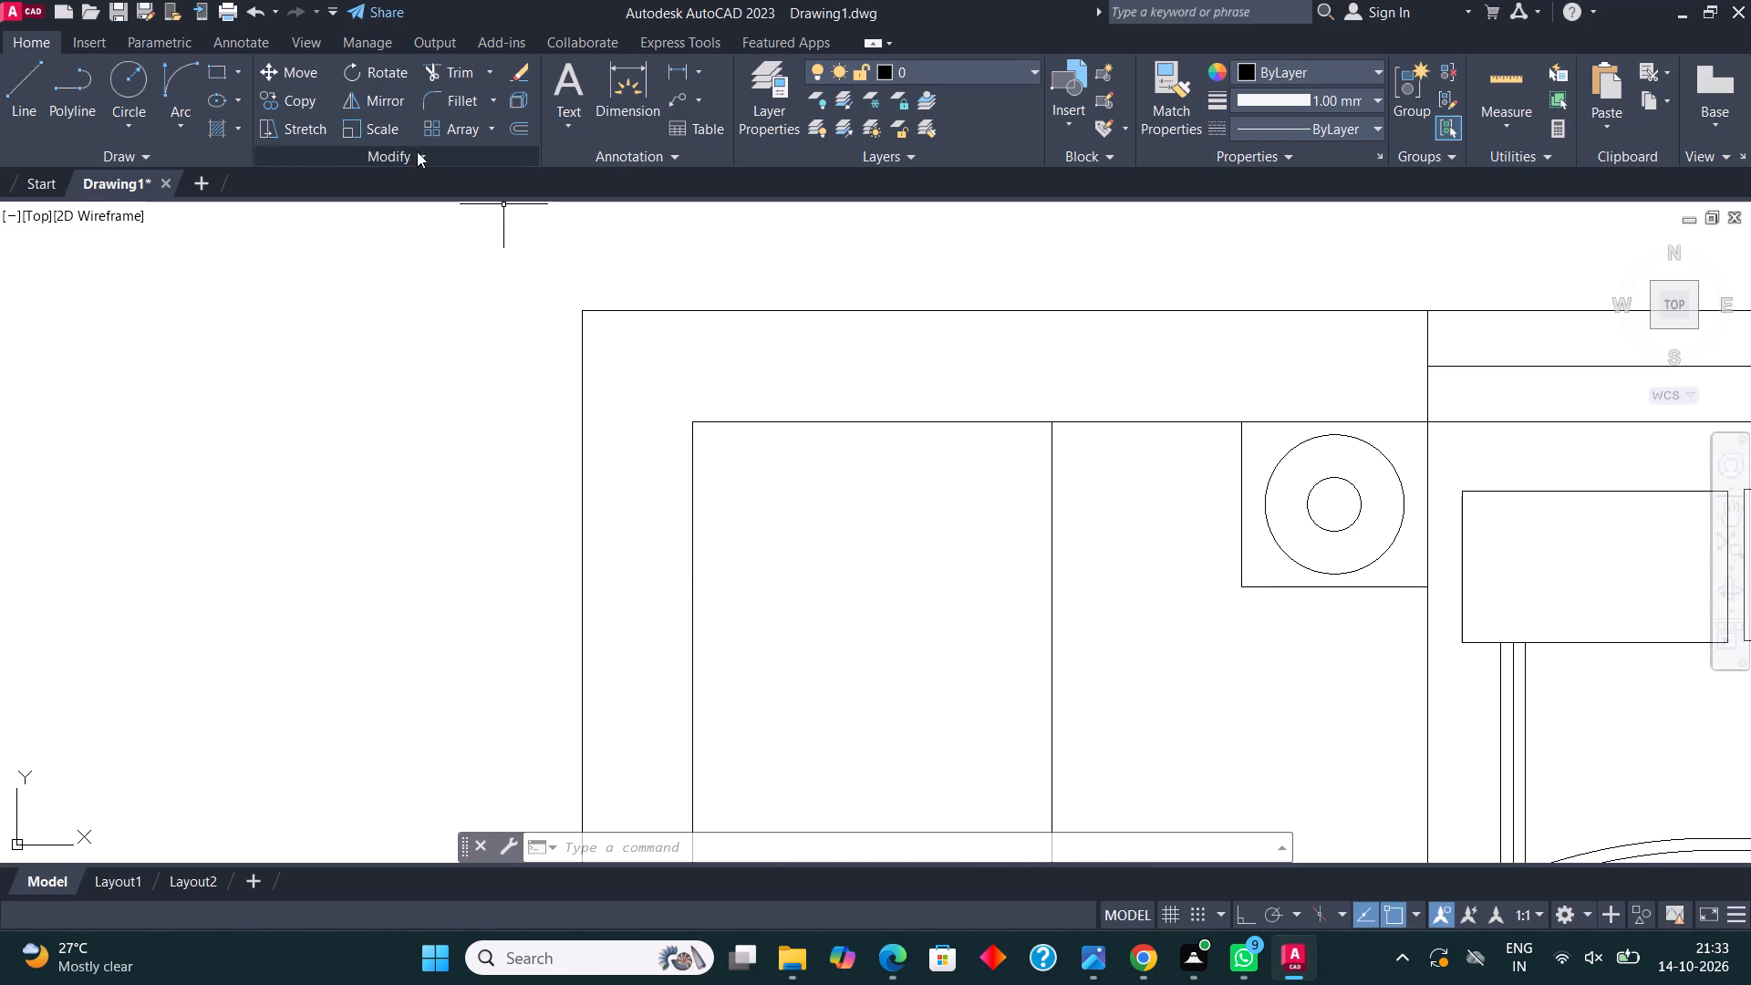
left_click(217, 71)
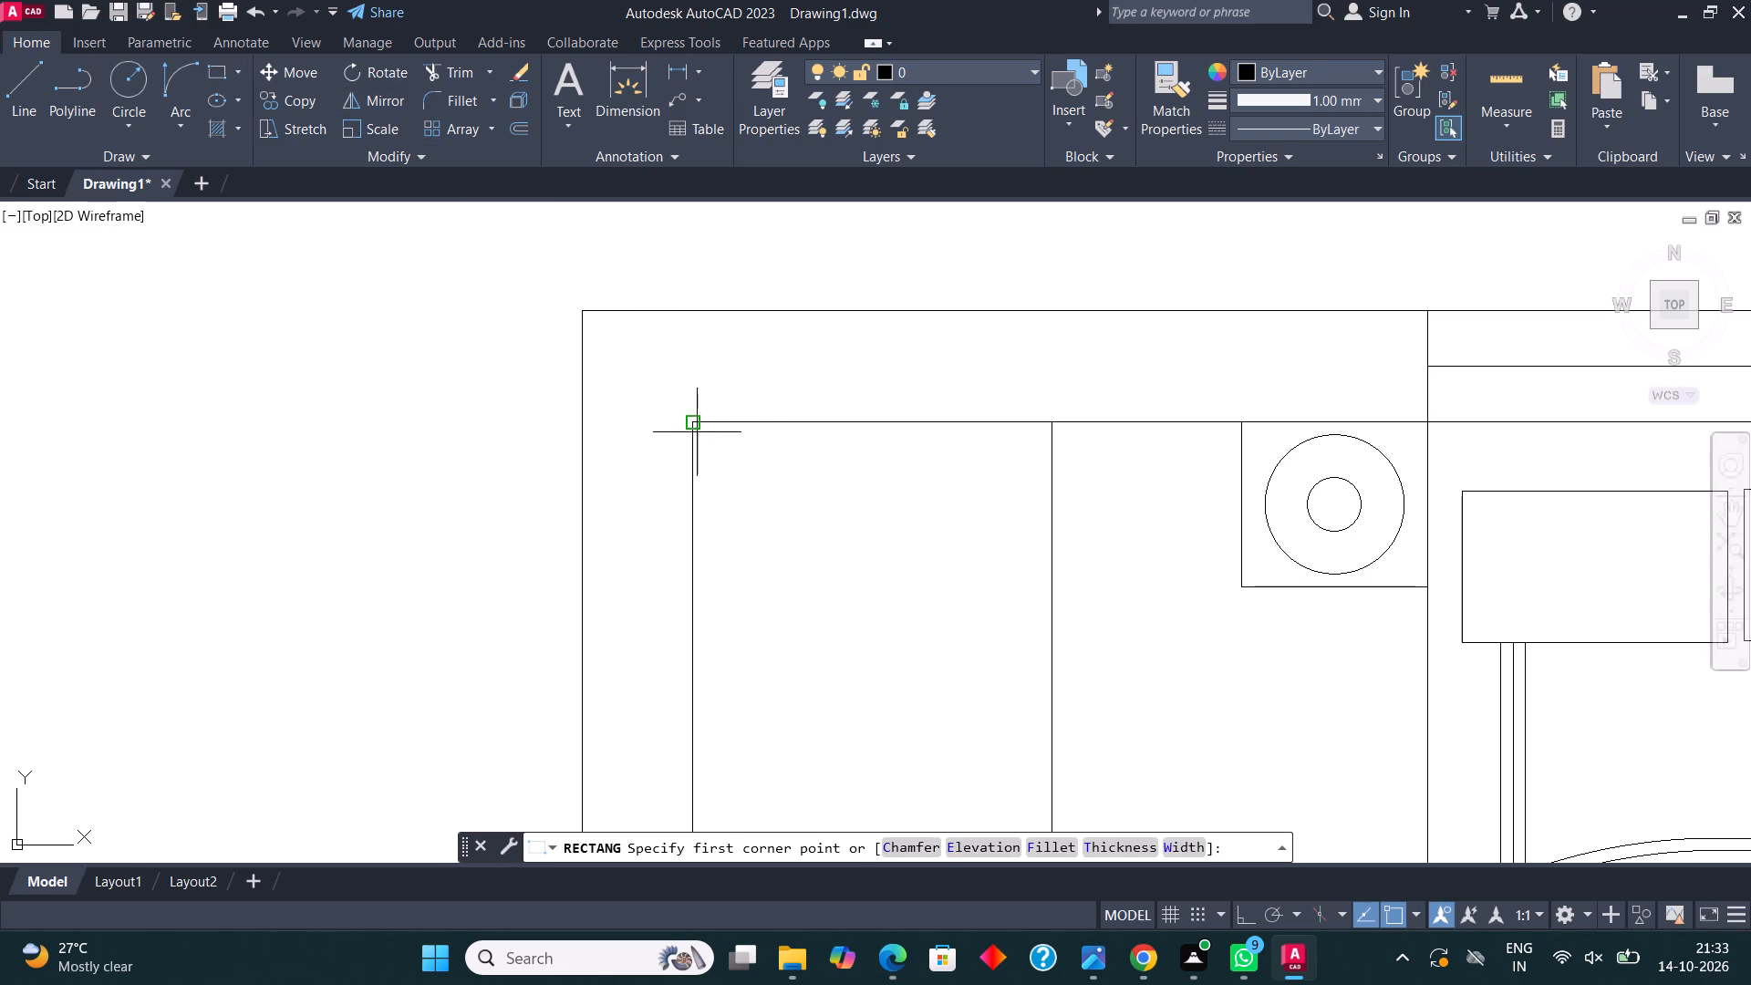
left_click(694, 427)
scroll(706, 504, "down", 2)
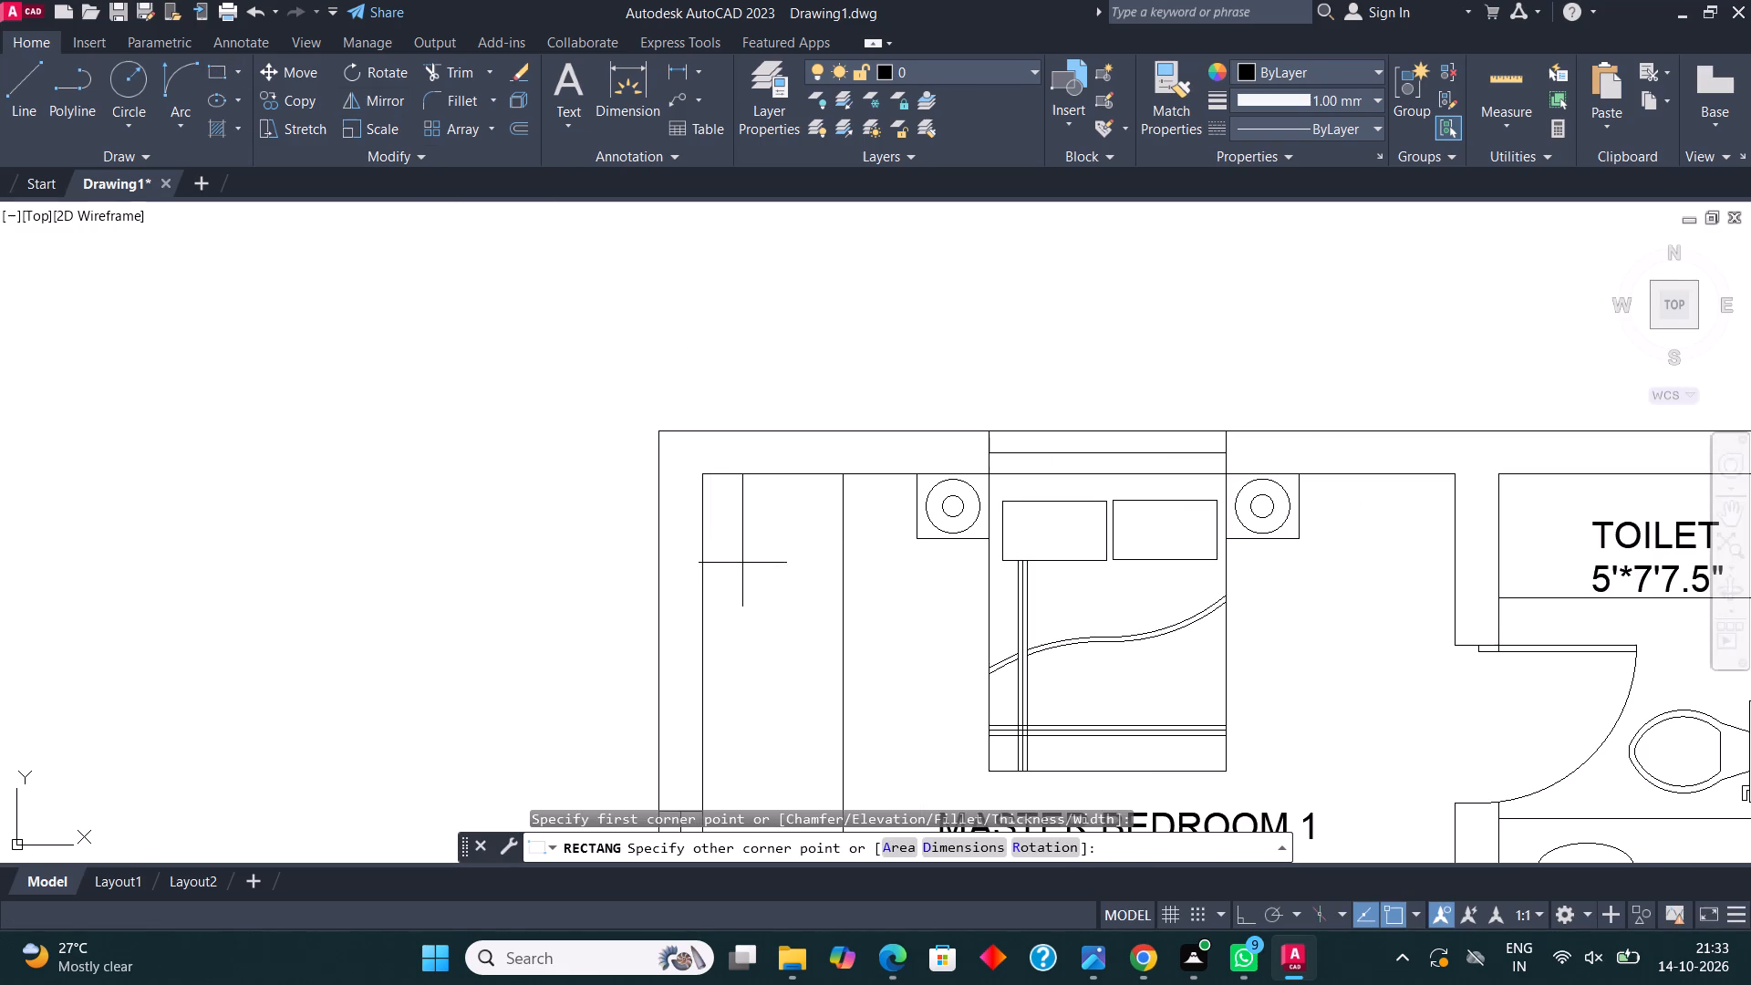
left_click(742, 561)
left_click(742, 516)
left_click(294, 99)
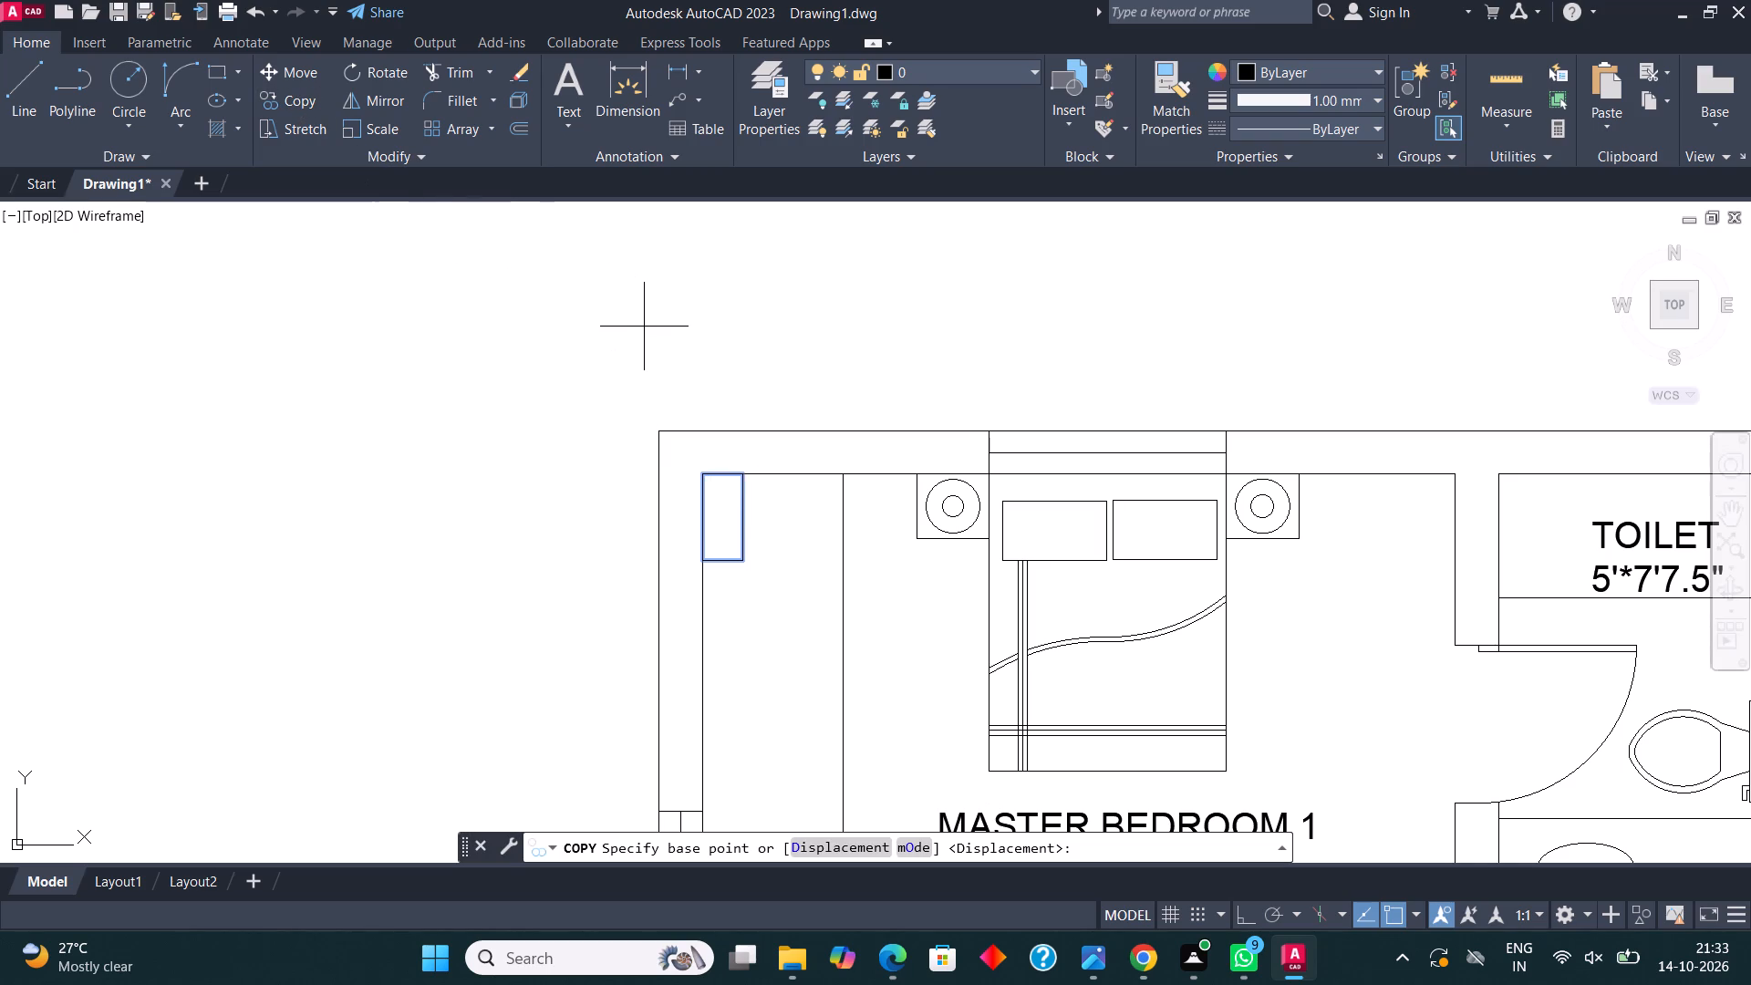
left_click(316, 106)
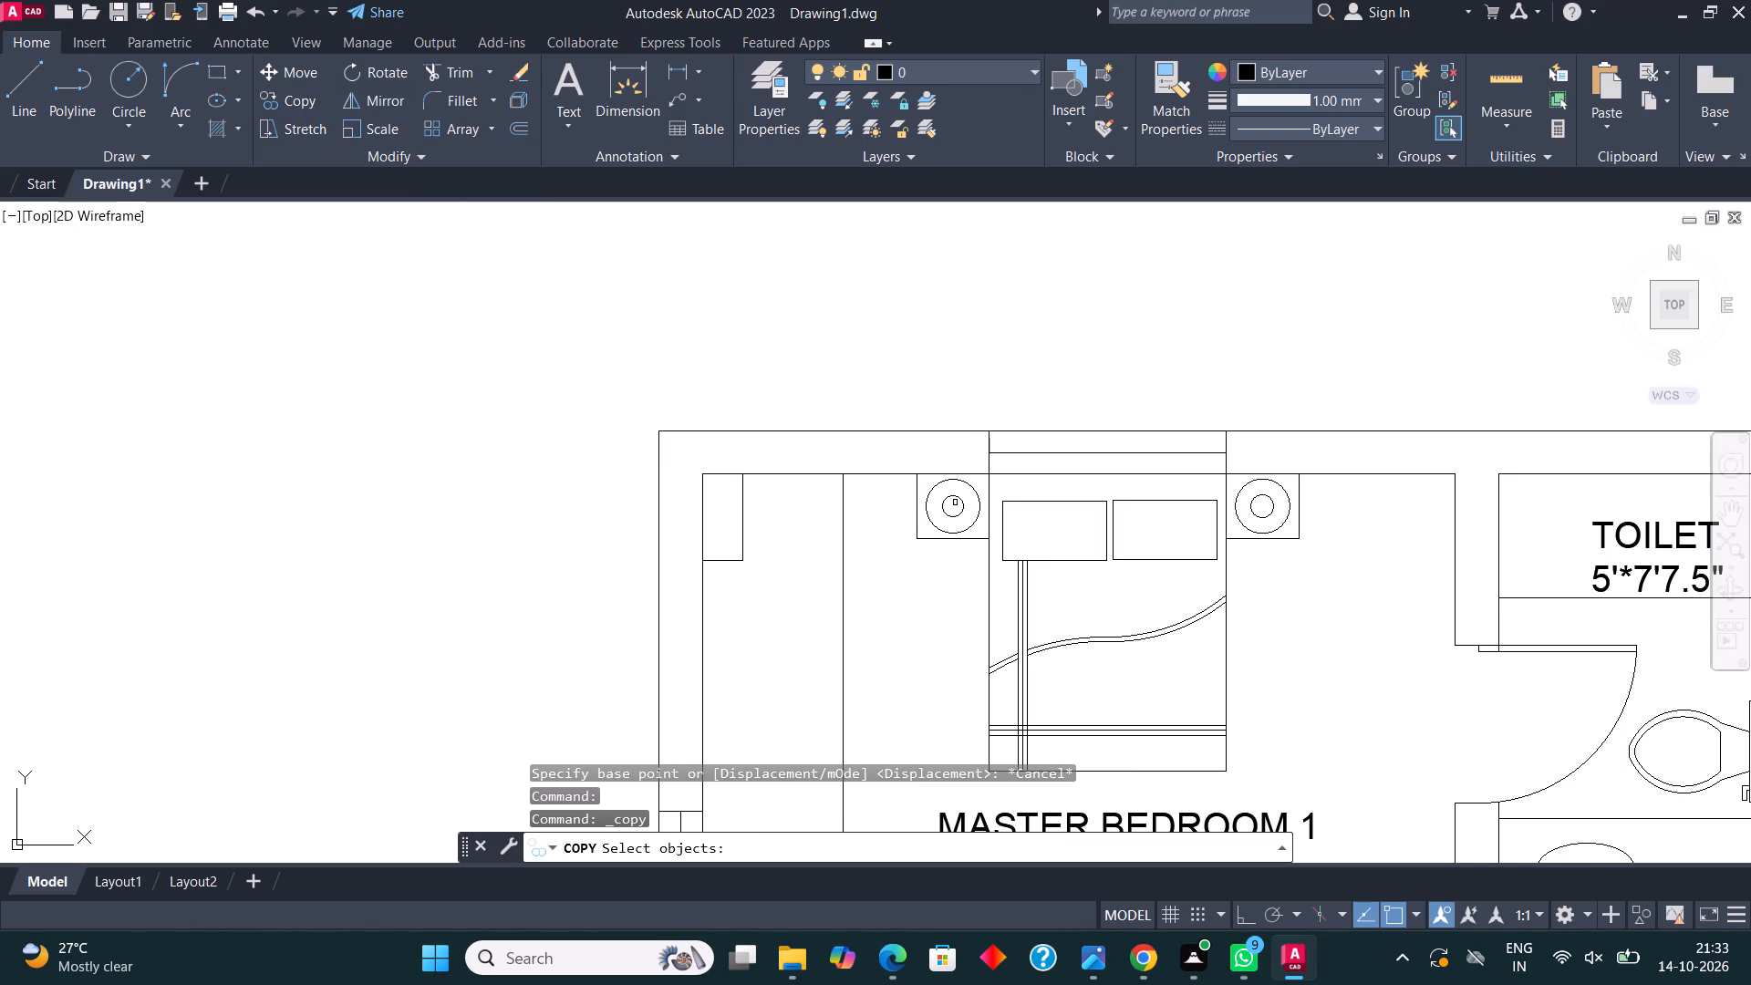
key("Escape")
Copy the small corner rectangle from its upper-right corner into the inner upper-right wall corners of MASTER BEDROOM 1 and BEDROOM 3.
left_click_drag(757, 540, 741, 515)
left_click(731, 503)
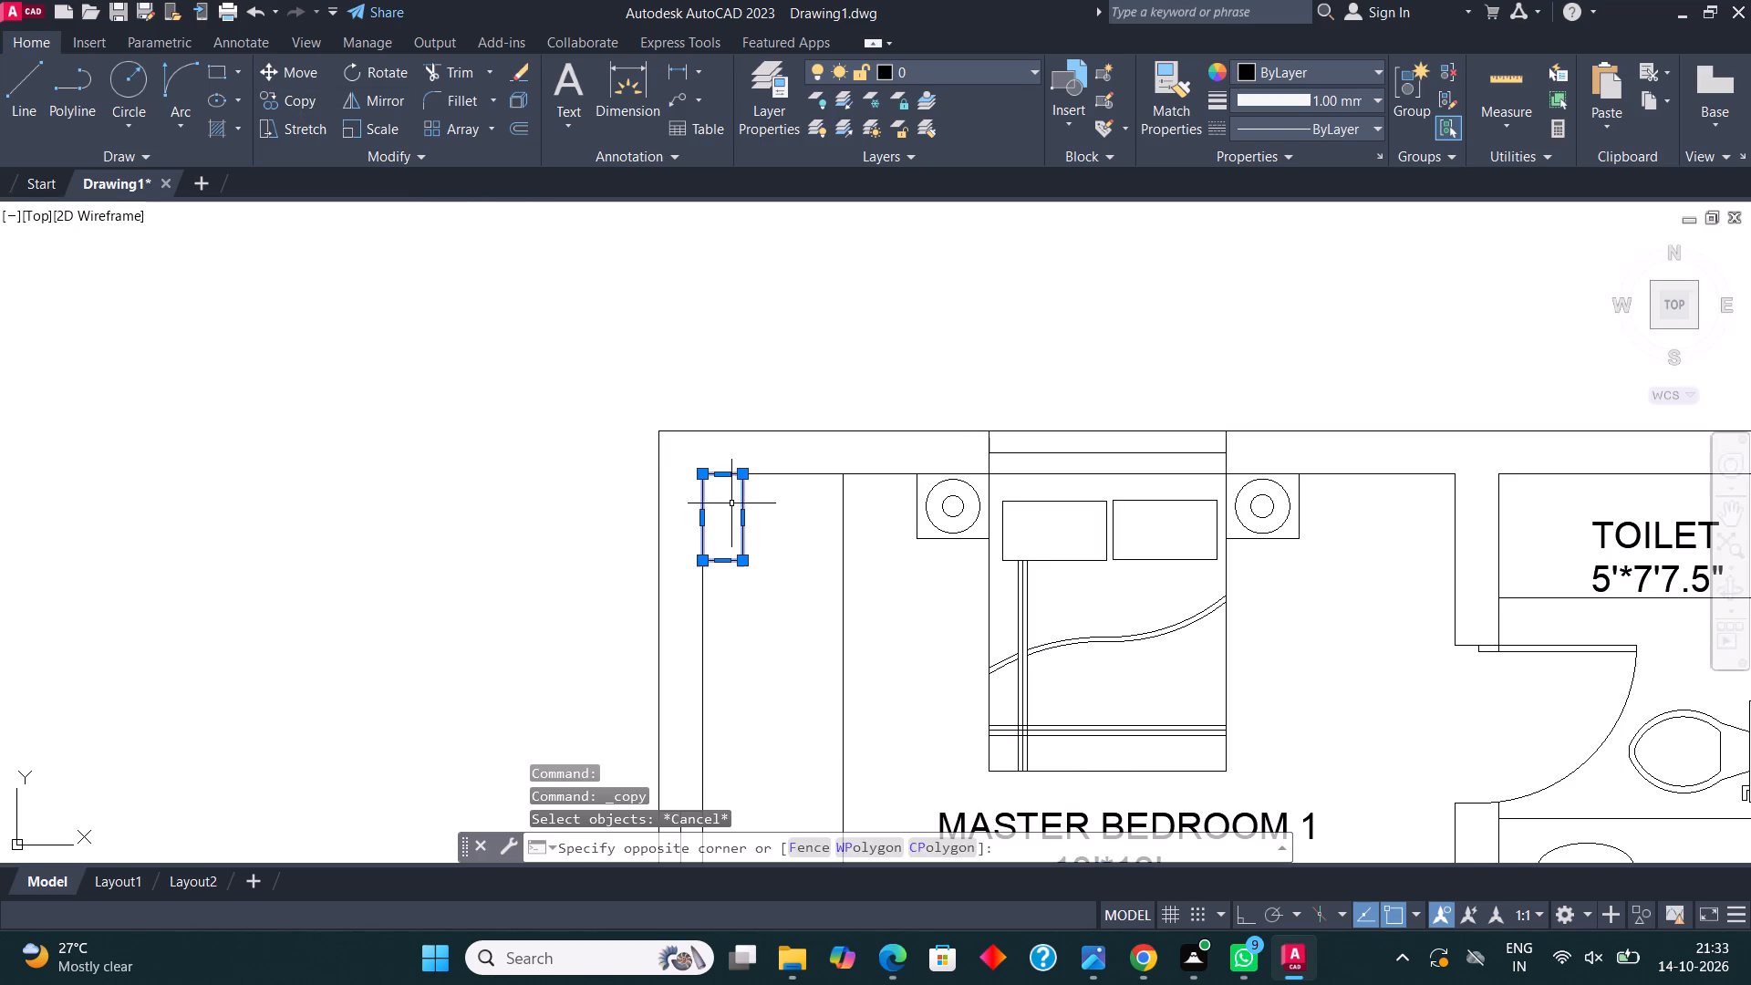
left_click(296, 96)
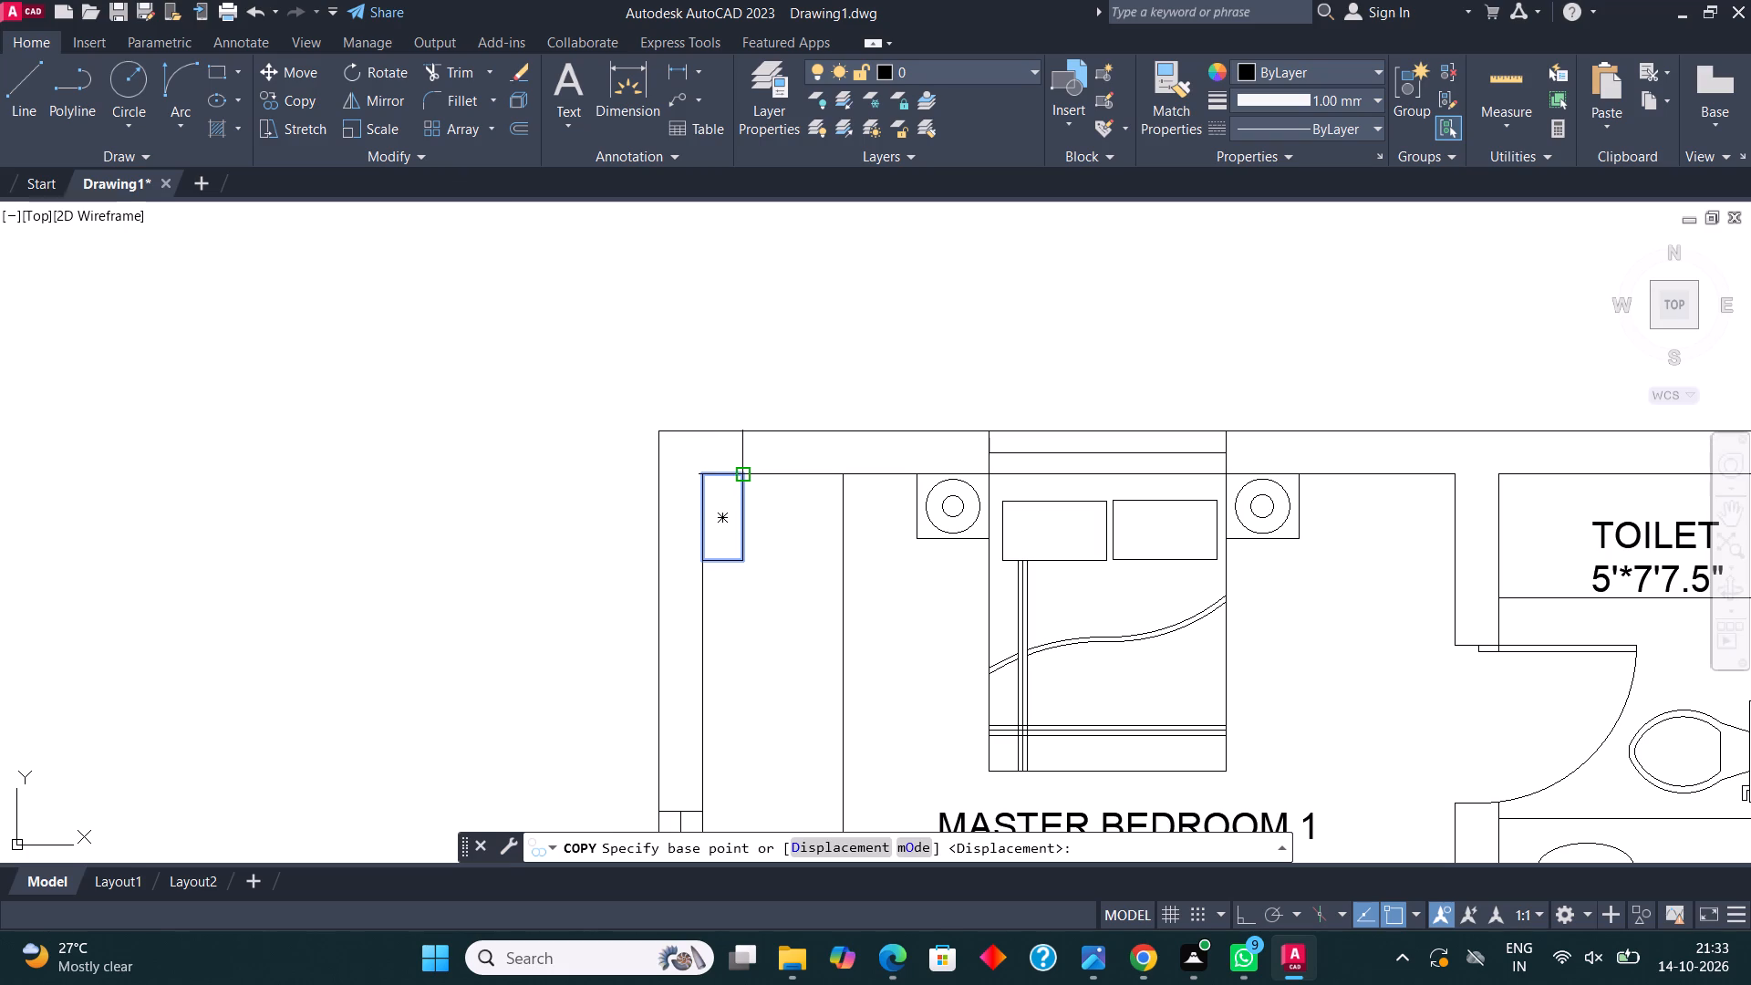
left_click(746, 477)
scroll(744, 487, "down", 1)
scroll(1156, 496, "up", 2)
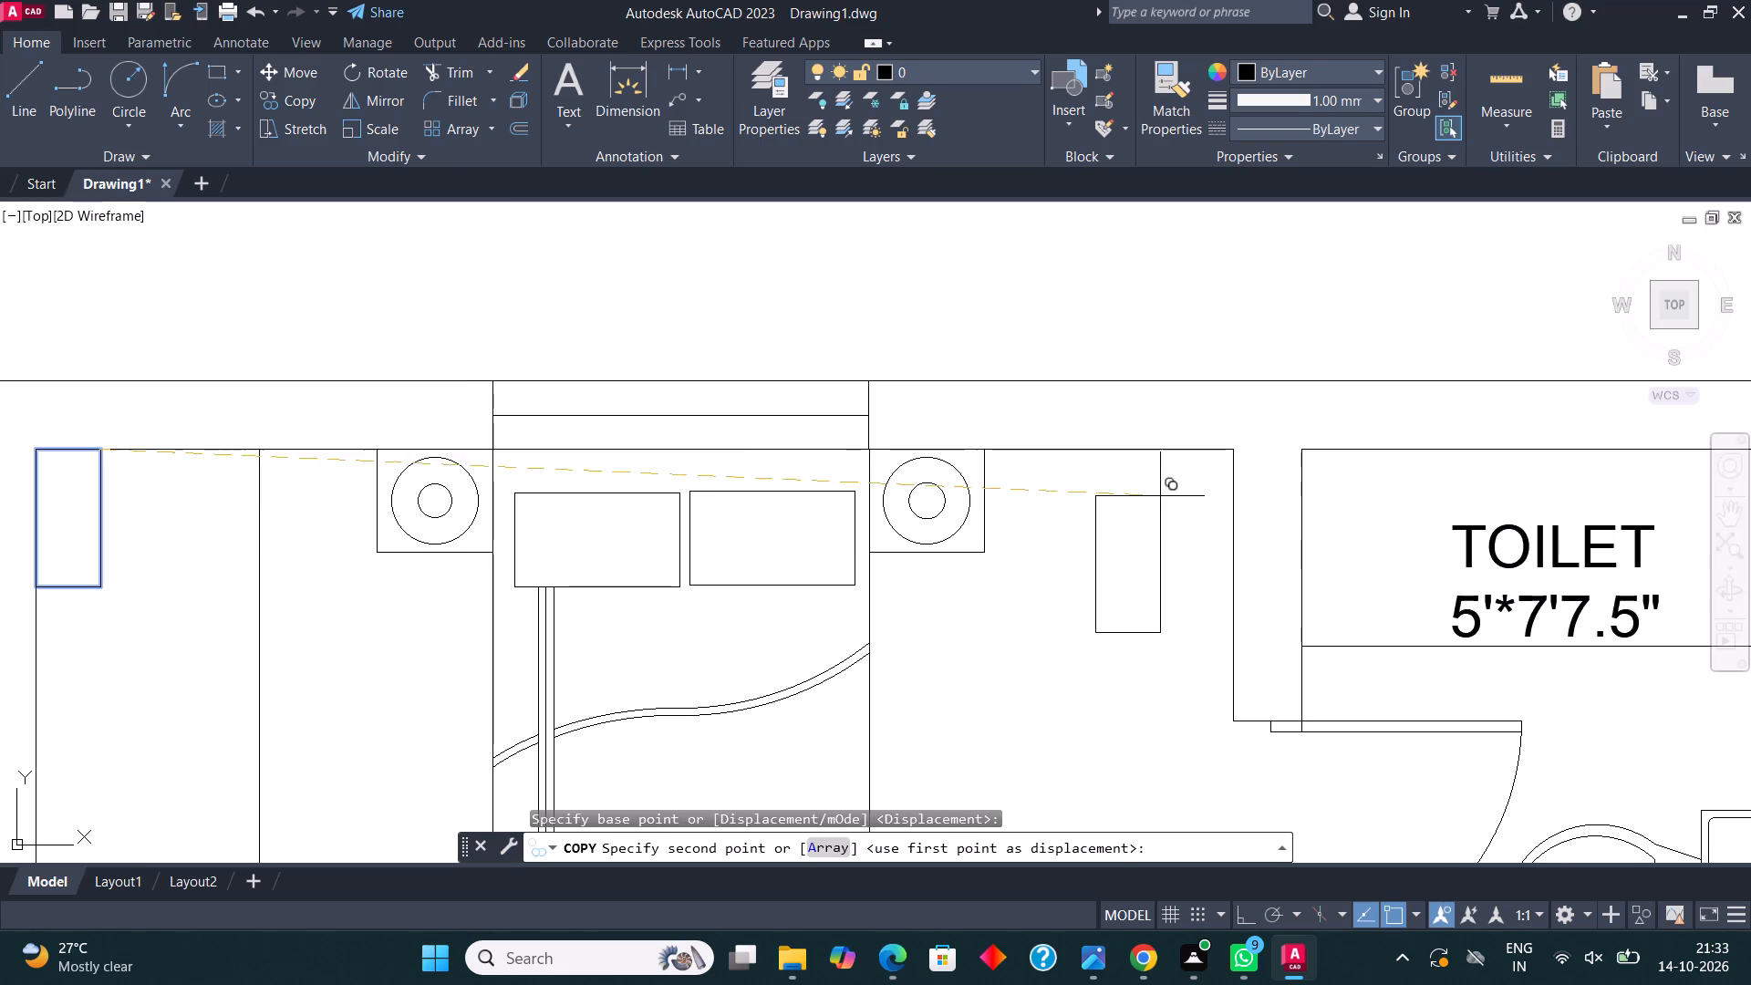
left_click(1231, 457)
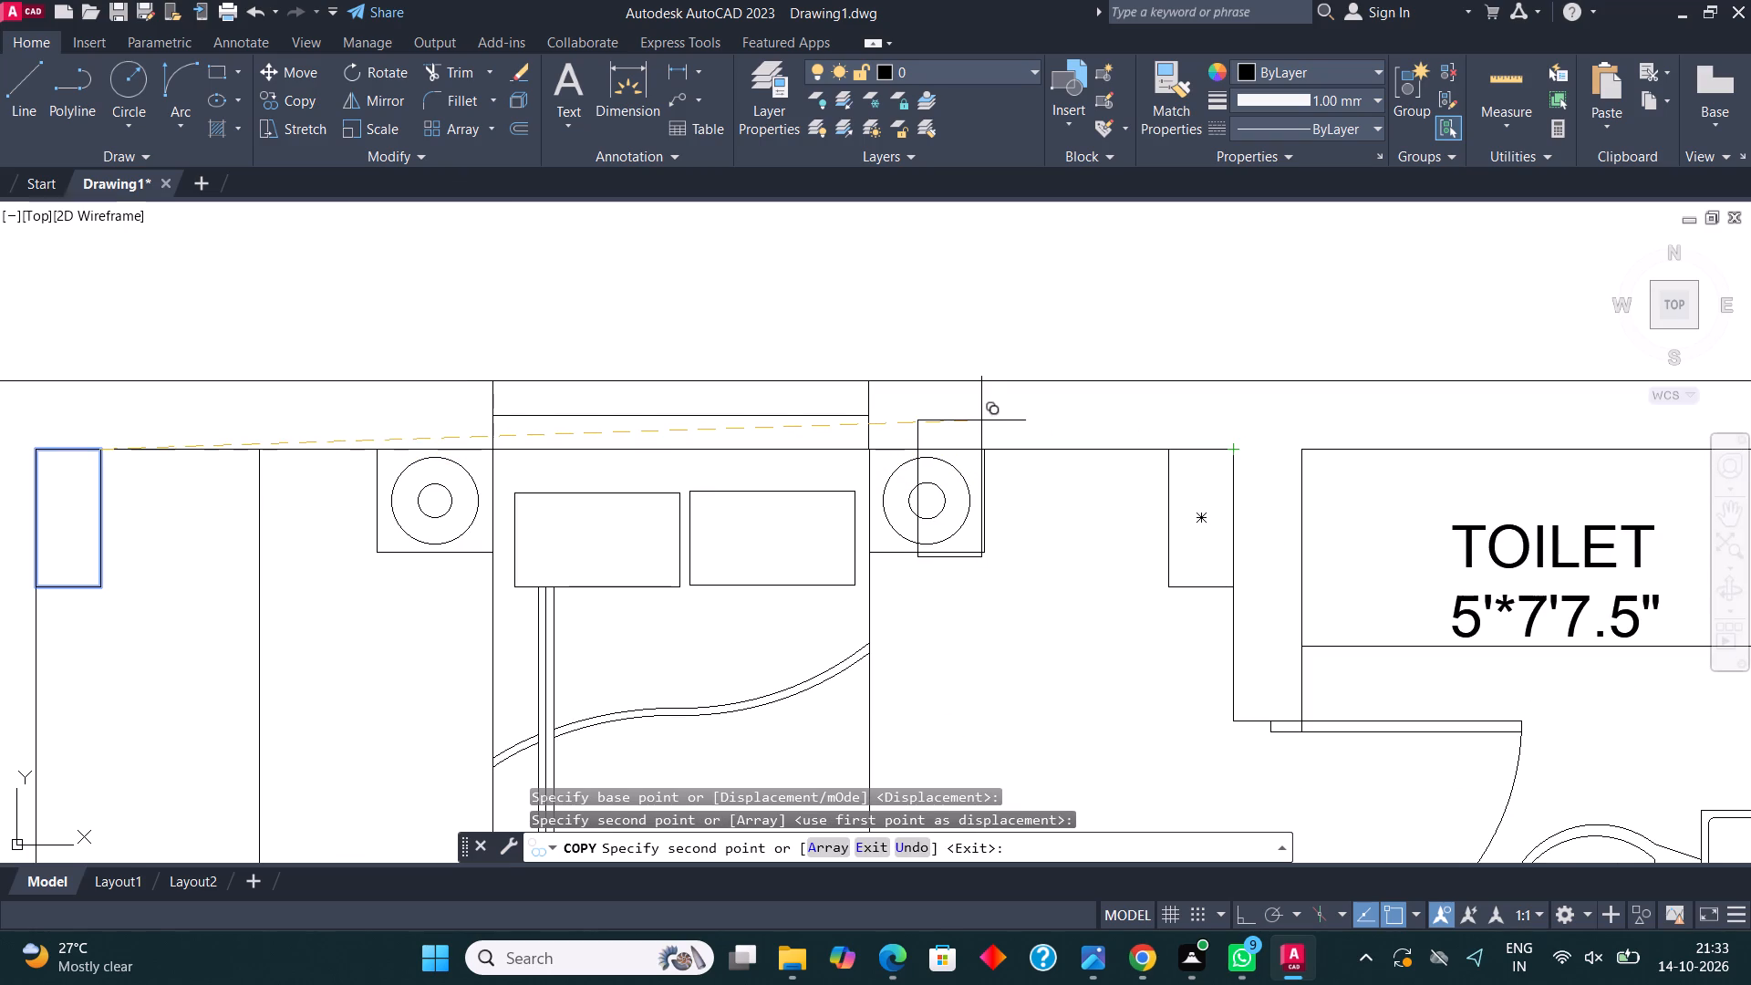
scroll(981, 420, "down", 3)
scroll(1394, 444, "up", 3)
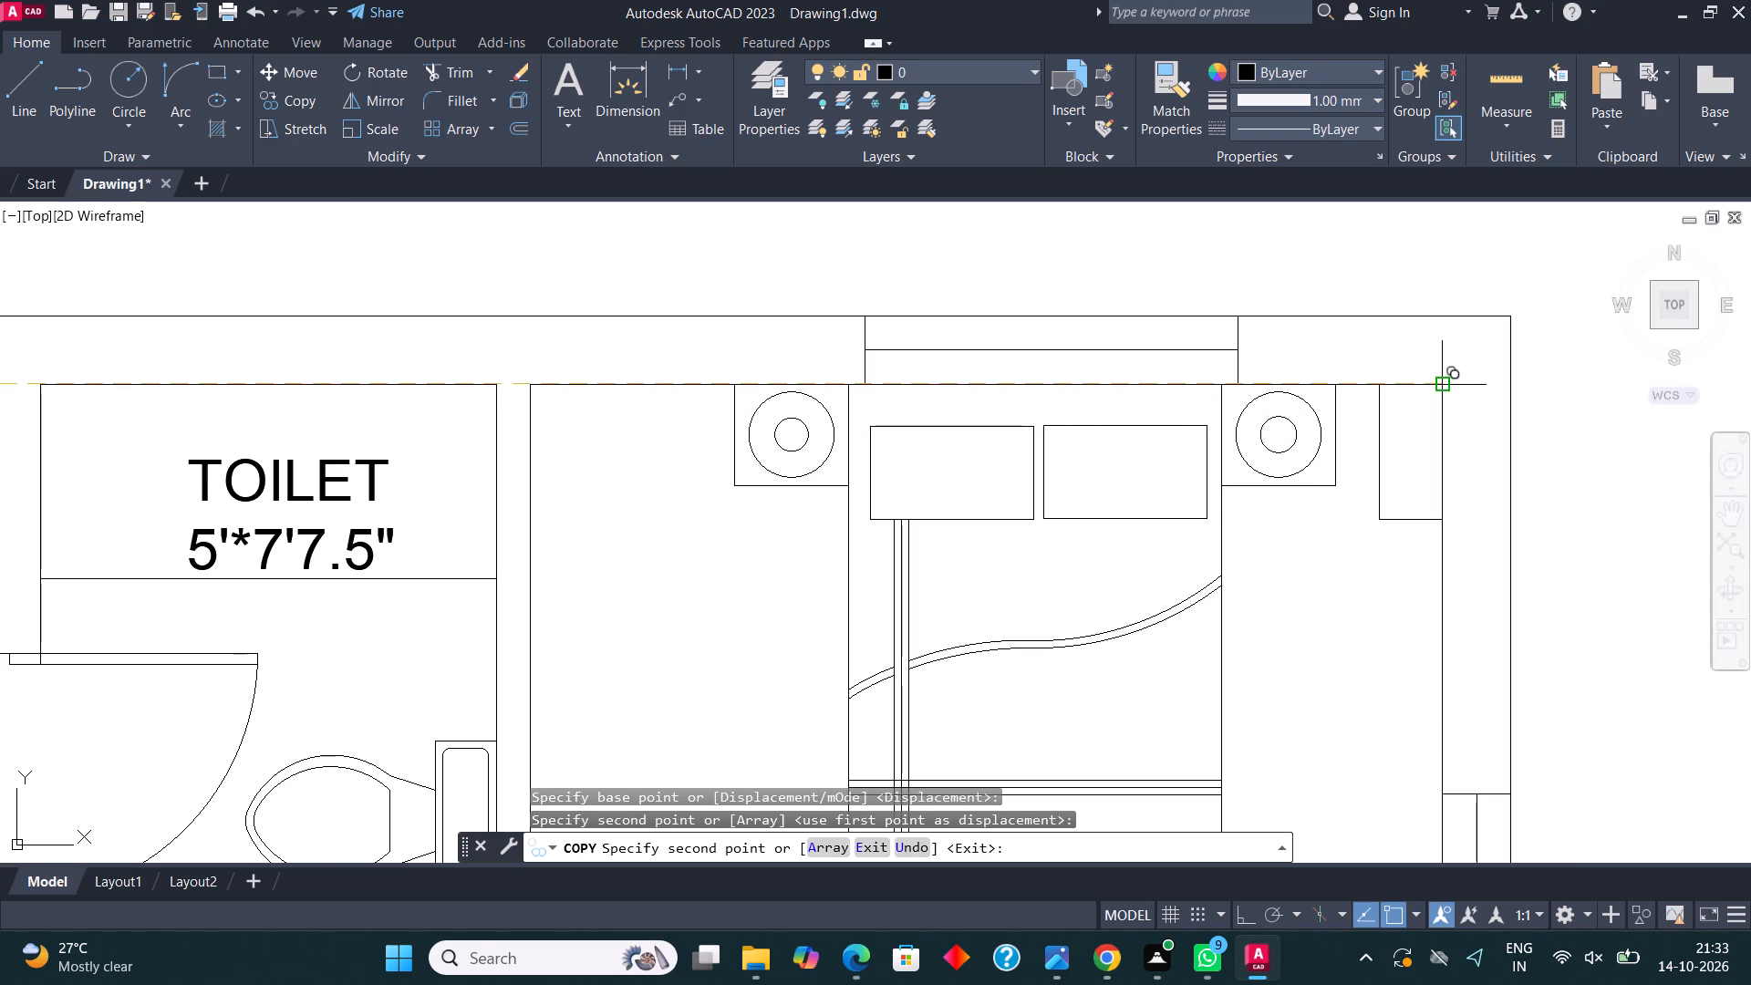
left_click(1438, 386)
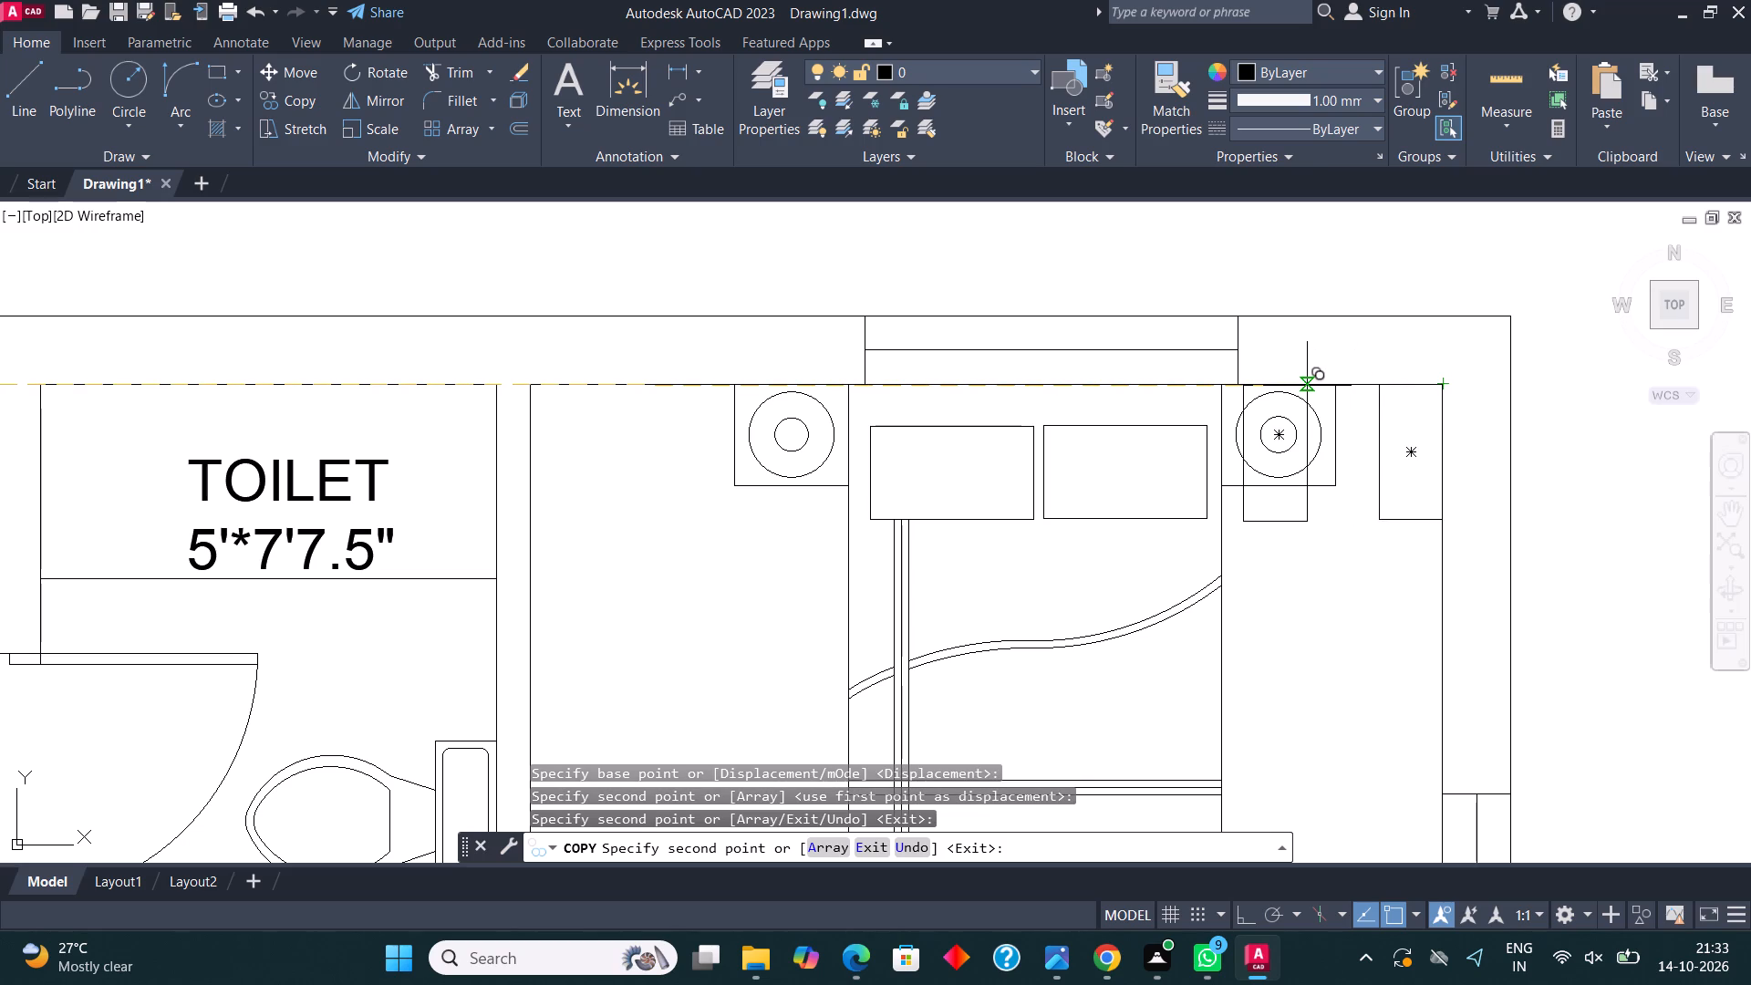
Place another copy of the rectangle in the inner lower-left wall corner of the 7'3"*5' TOILET.
scroll(1307, 386, "down", 2)
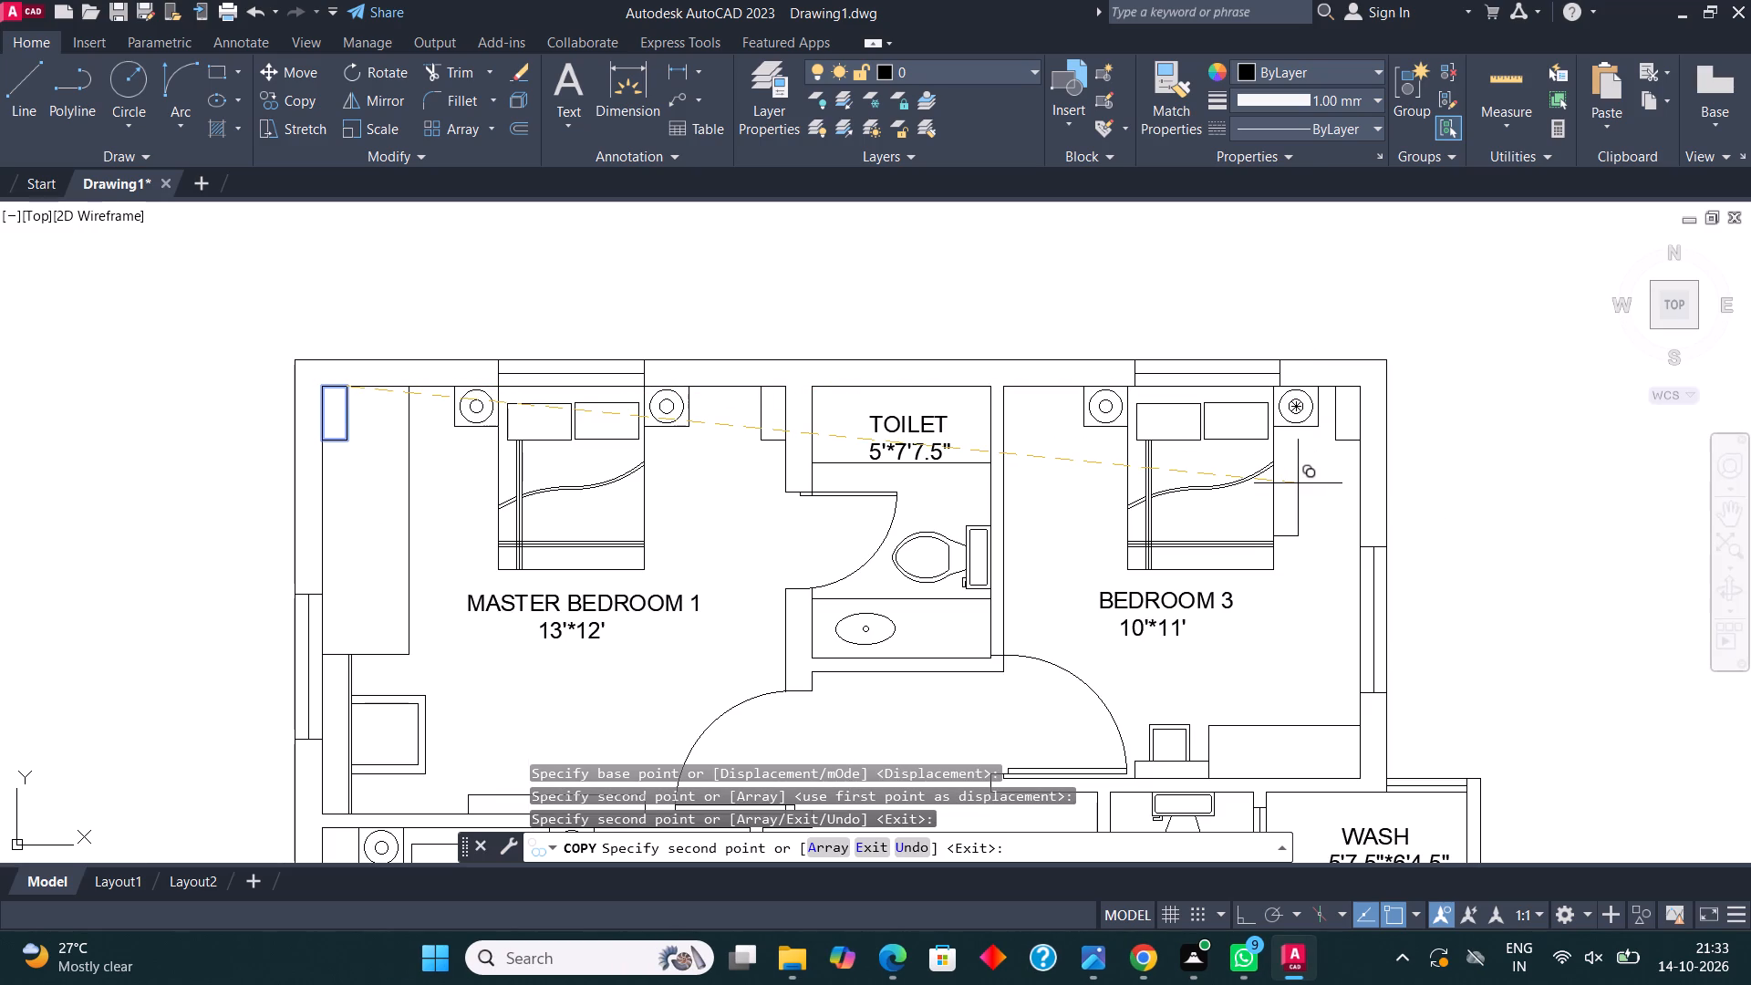
middle_click_drag(947, 545, 1062, 501)
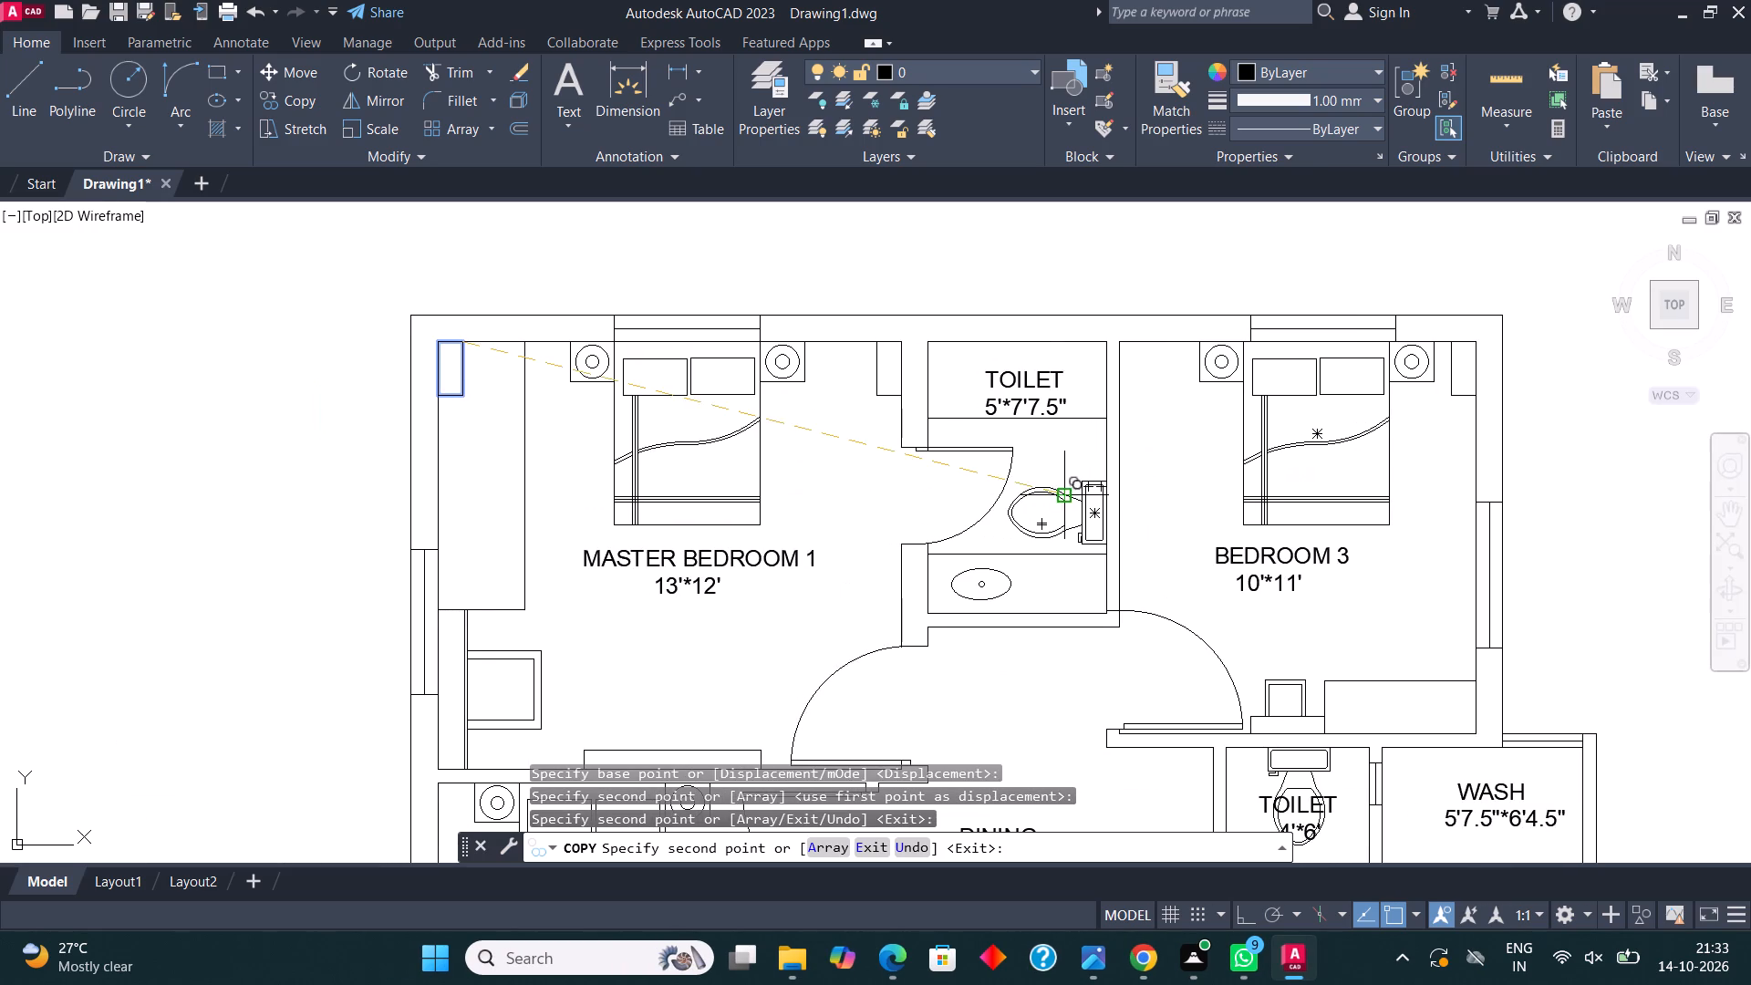
scroll(1144, 422, "down", 3)
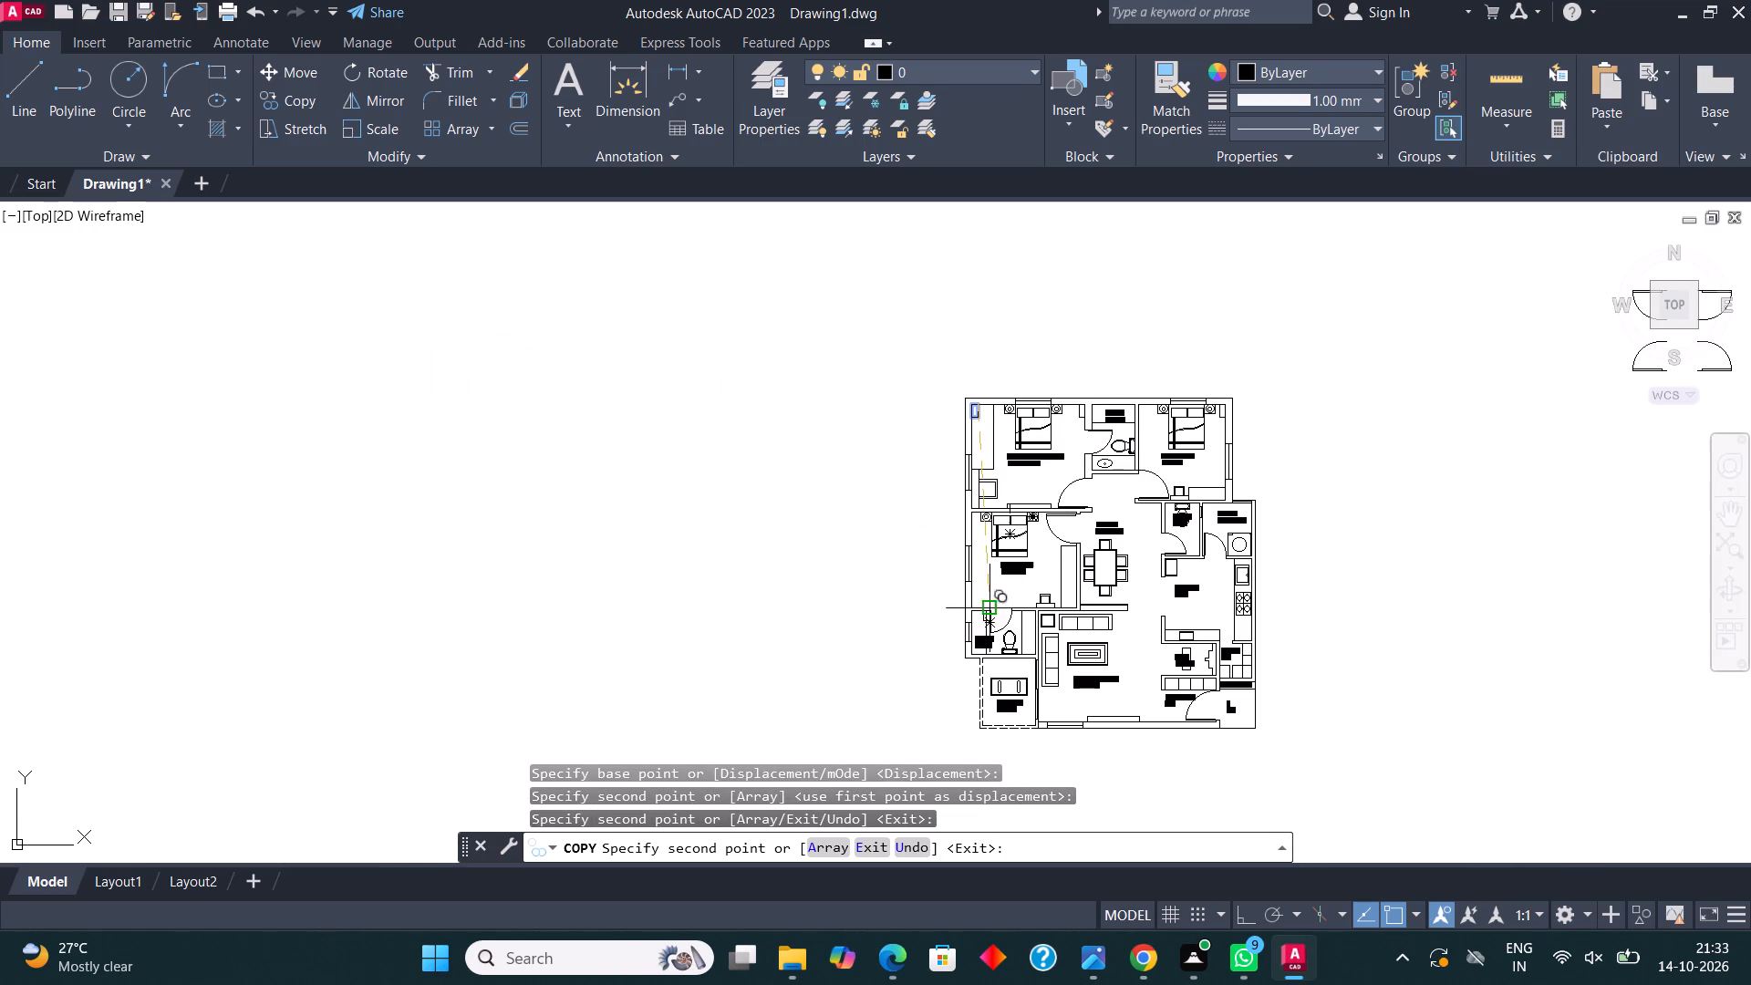
scroll(966, 655, "up", 7)
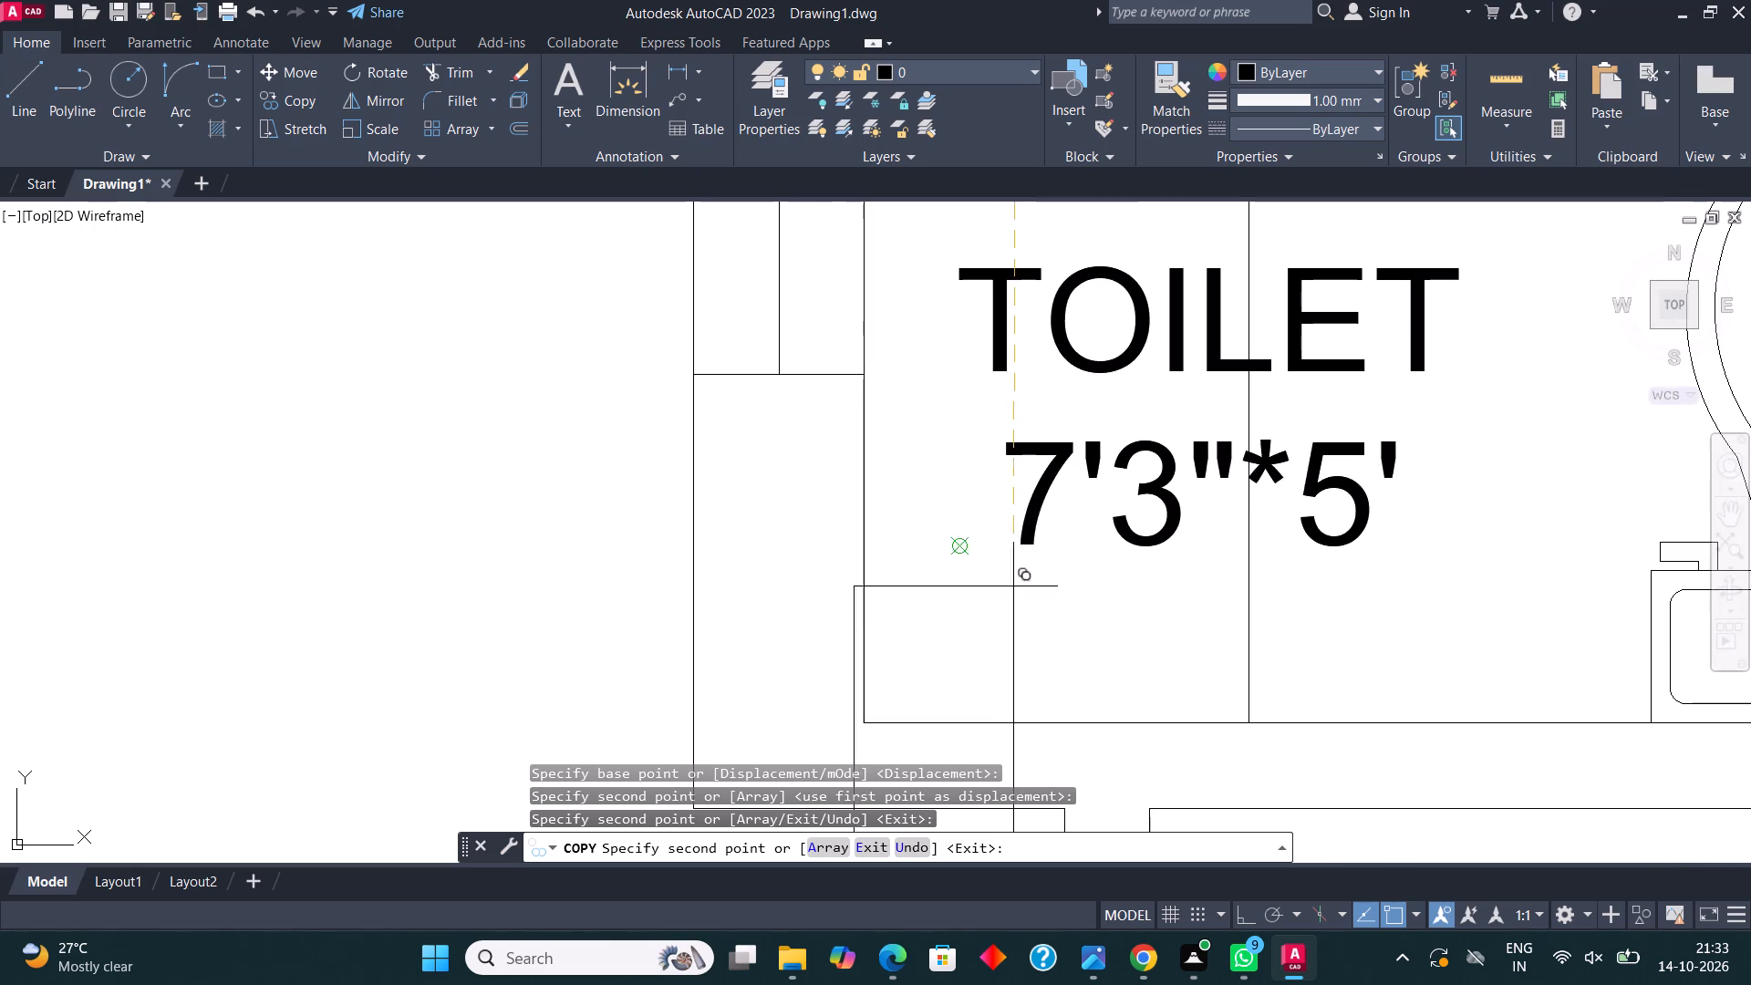
left_click(1024, 381)
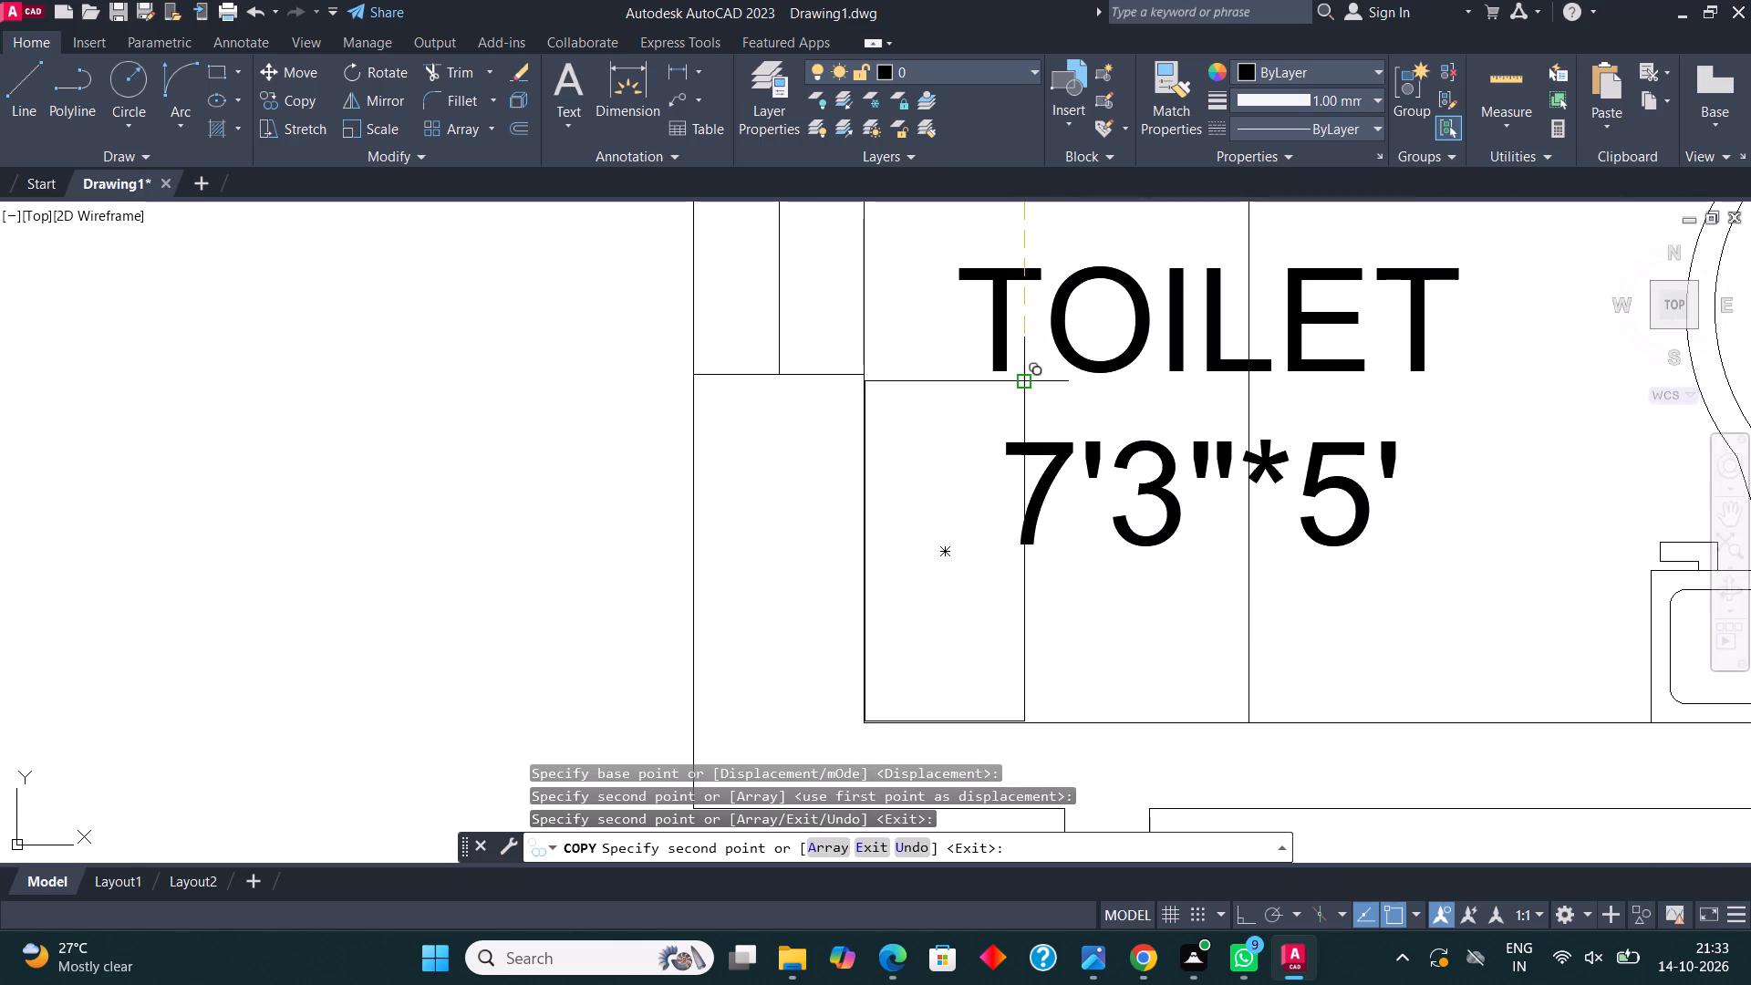
Place another copy of the rectangle on the kitchen side of the short wall stub above PUJA, resting on the counter edge.
scroll(805, 341, "down", 3)
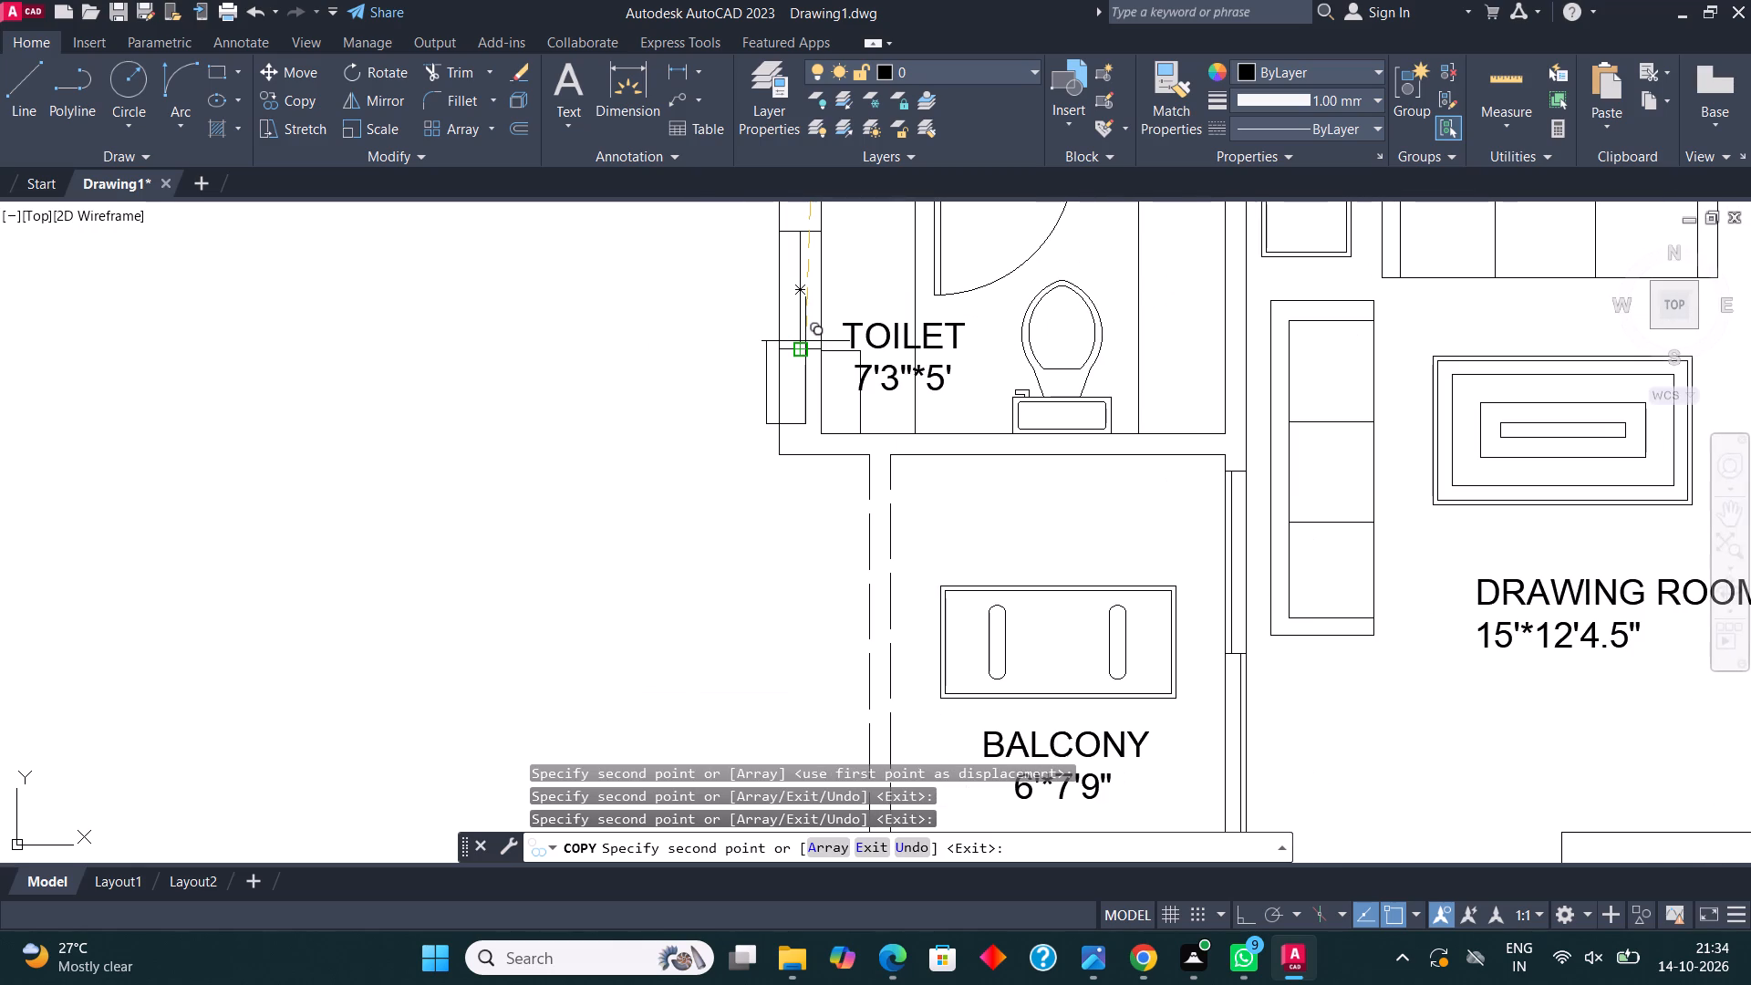
scroll(804, 358, "down", 1)
middle_click_drag(1250, 421, 913, 473)
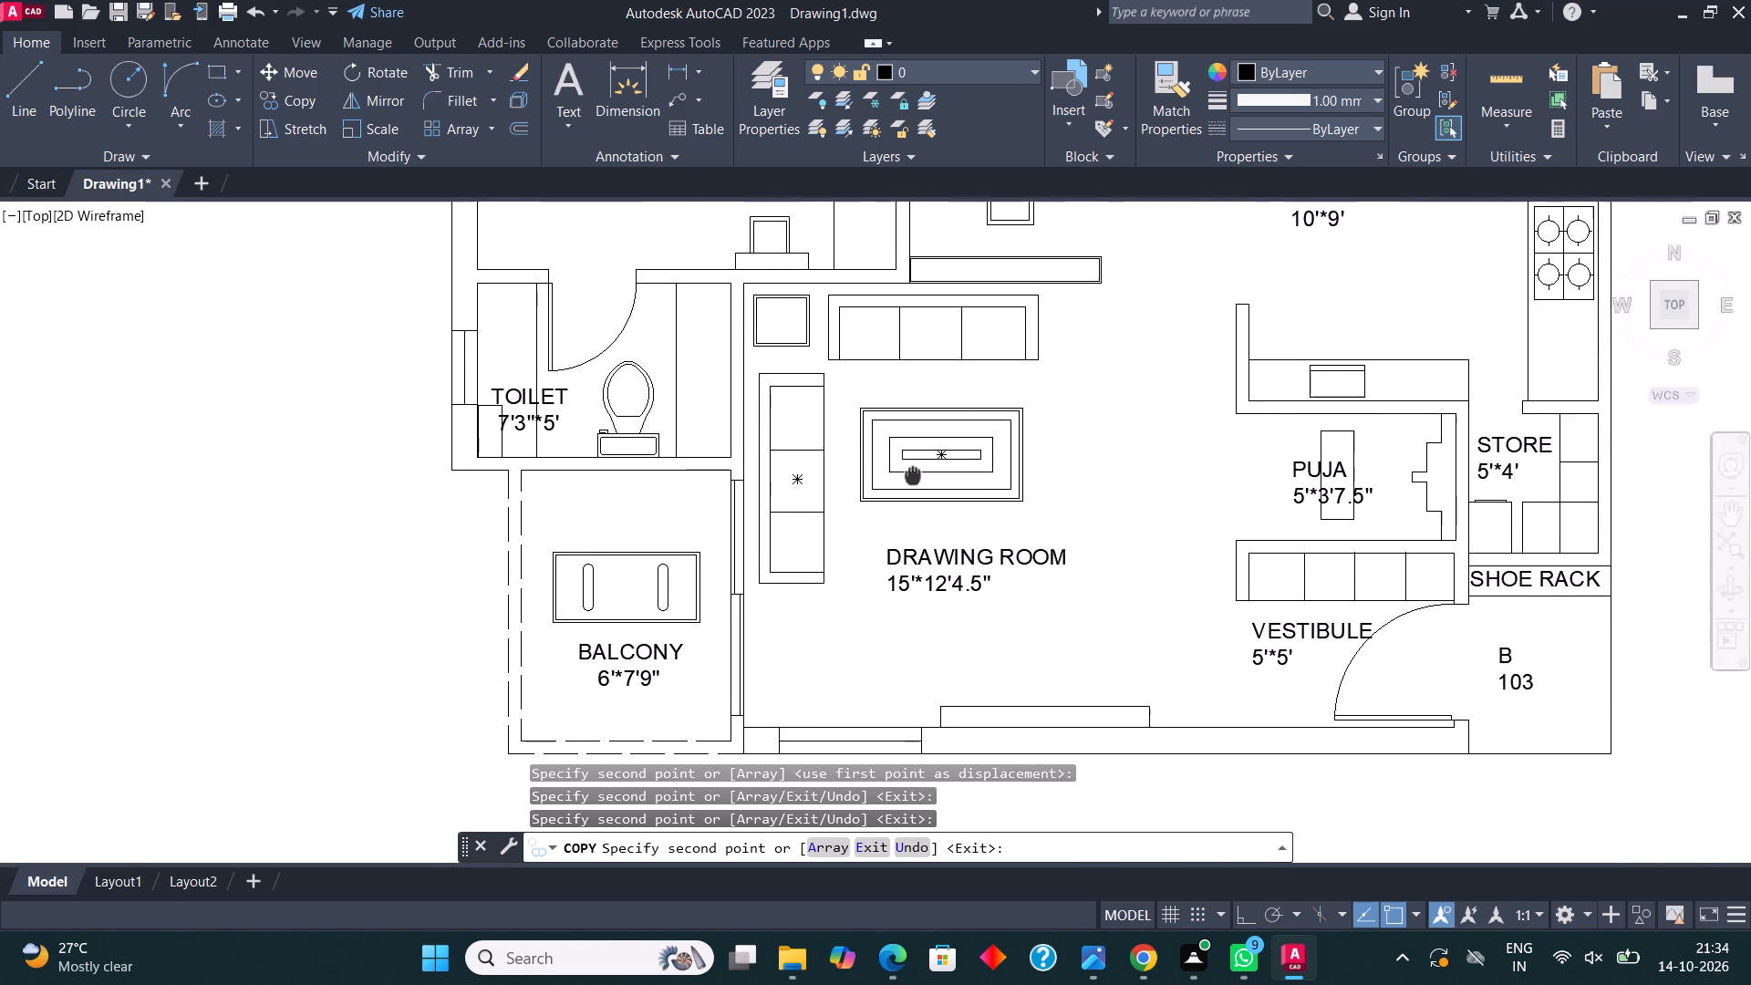
middle_click_drag(913, 473, 841, 480)
scroll(1204, 316, "up", 3)
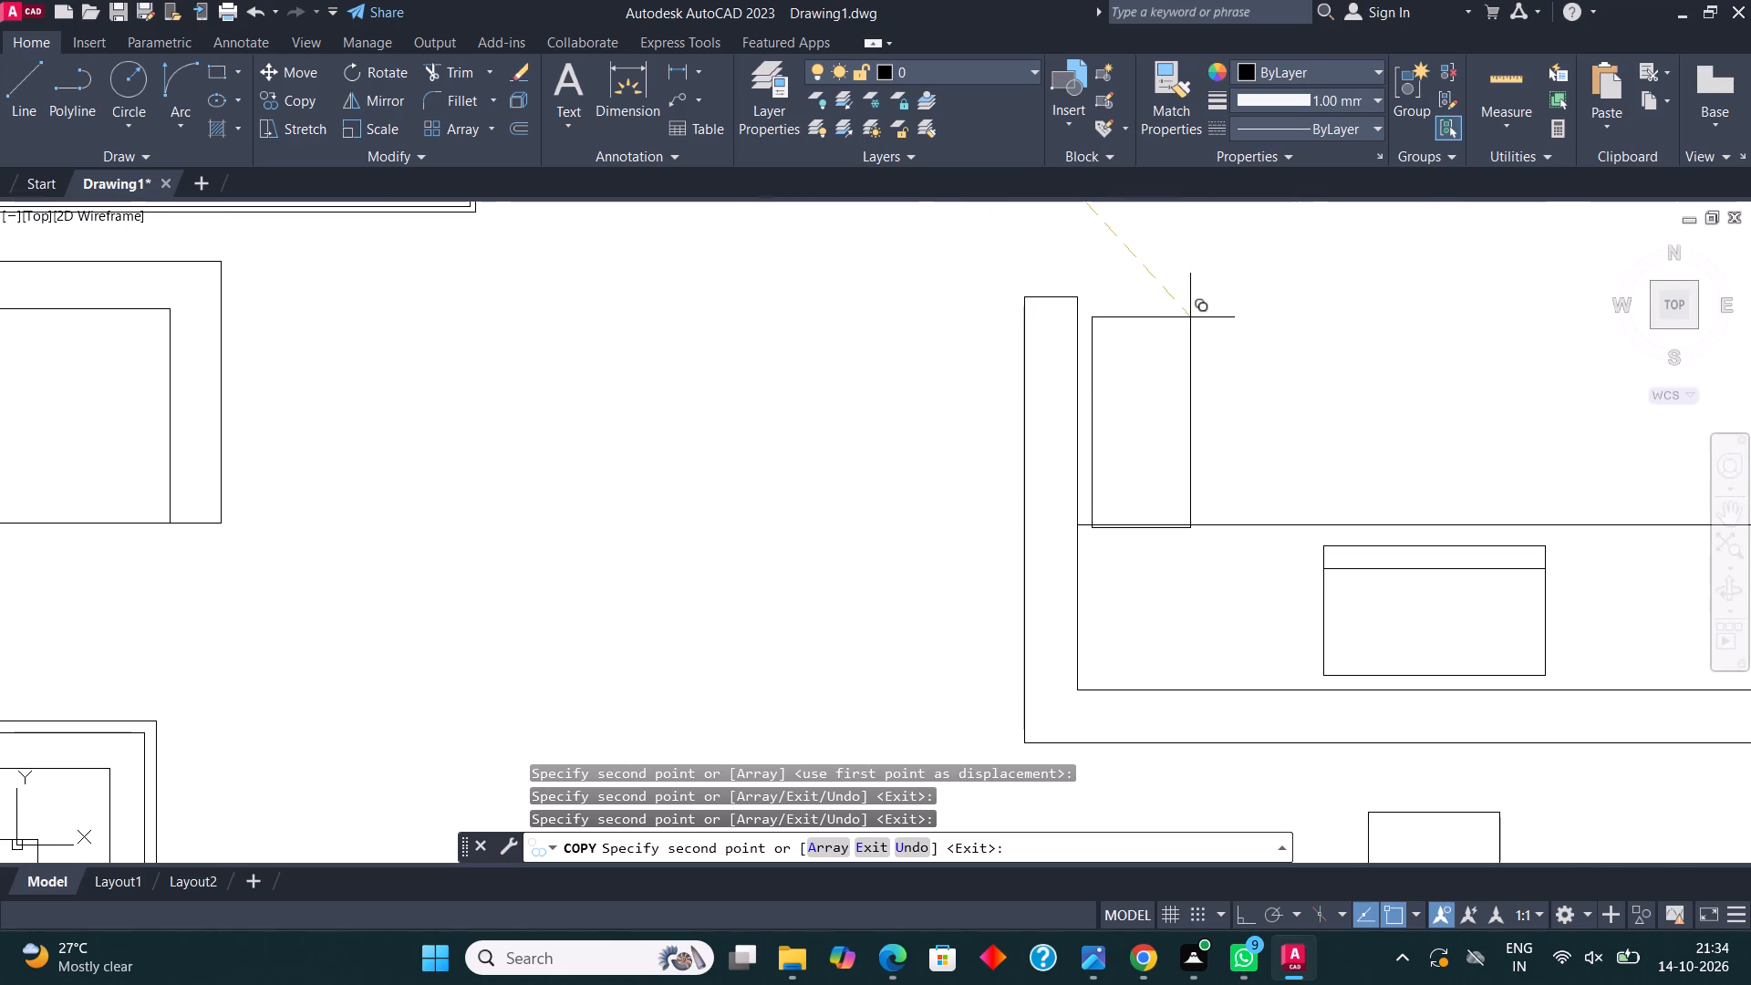
left_click(1176, 299)
Place another copy of the rectangle at the dining-side end of the wall between MASTER BEDROOM 1 and BEDROOM 2.
scroll(1035, 327, "down", 3)
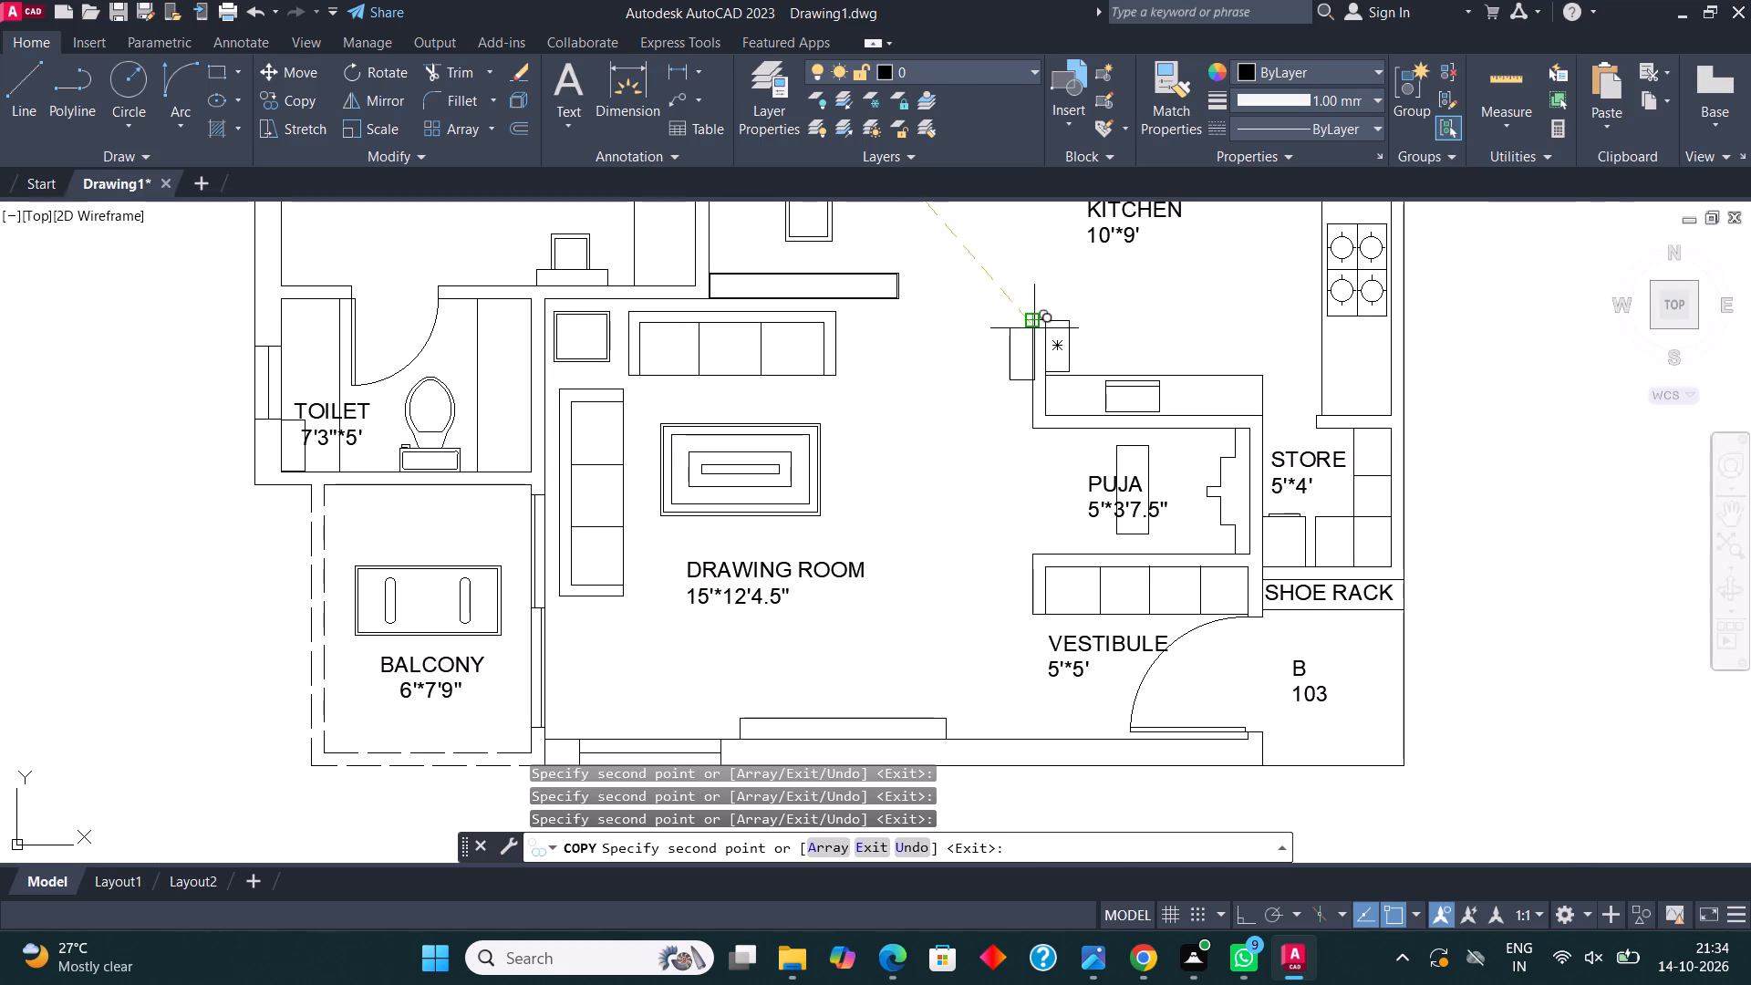
scroll(1038, 333, "down", 1)
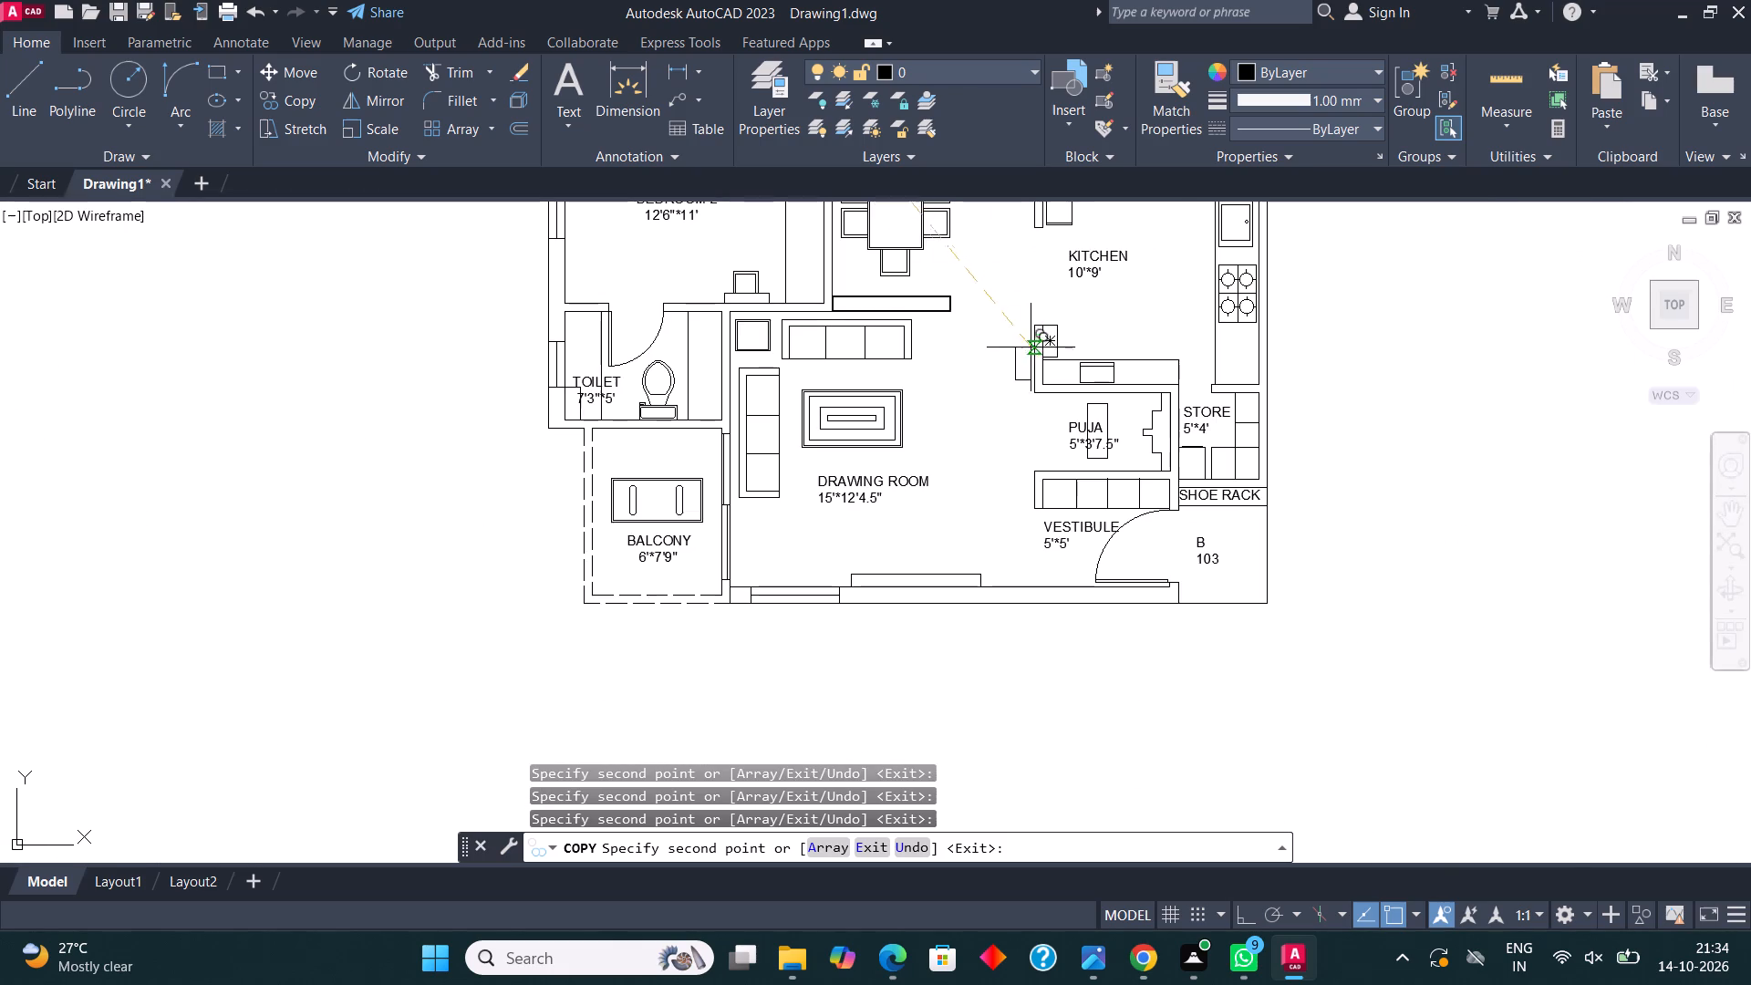
middle_click_drag(875, 344, 973, 700)
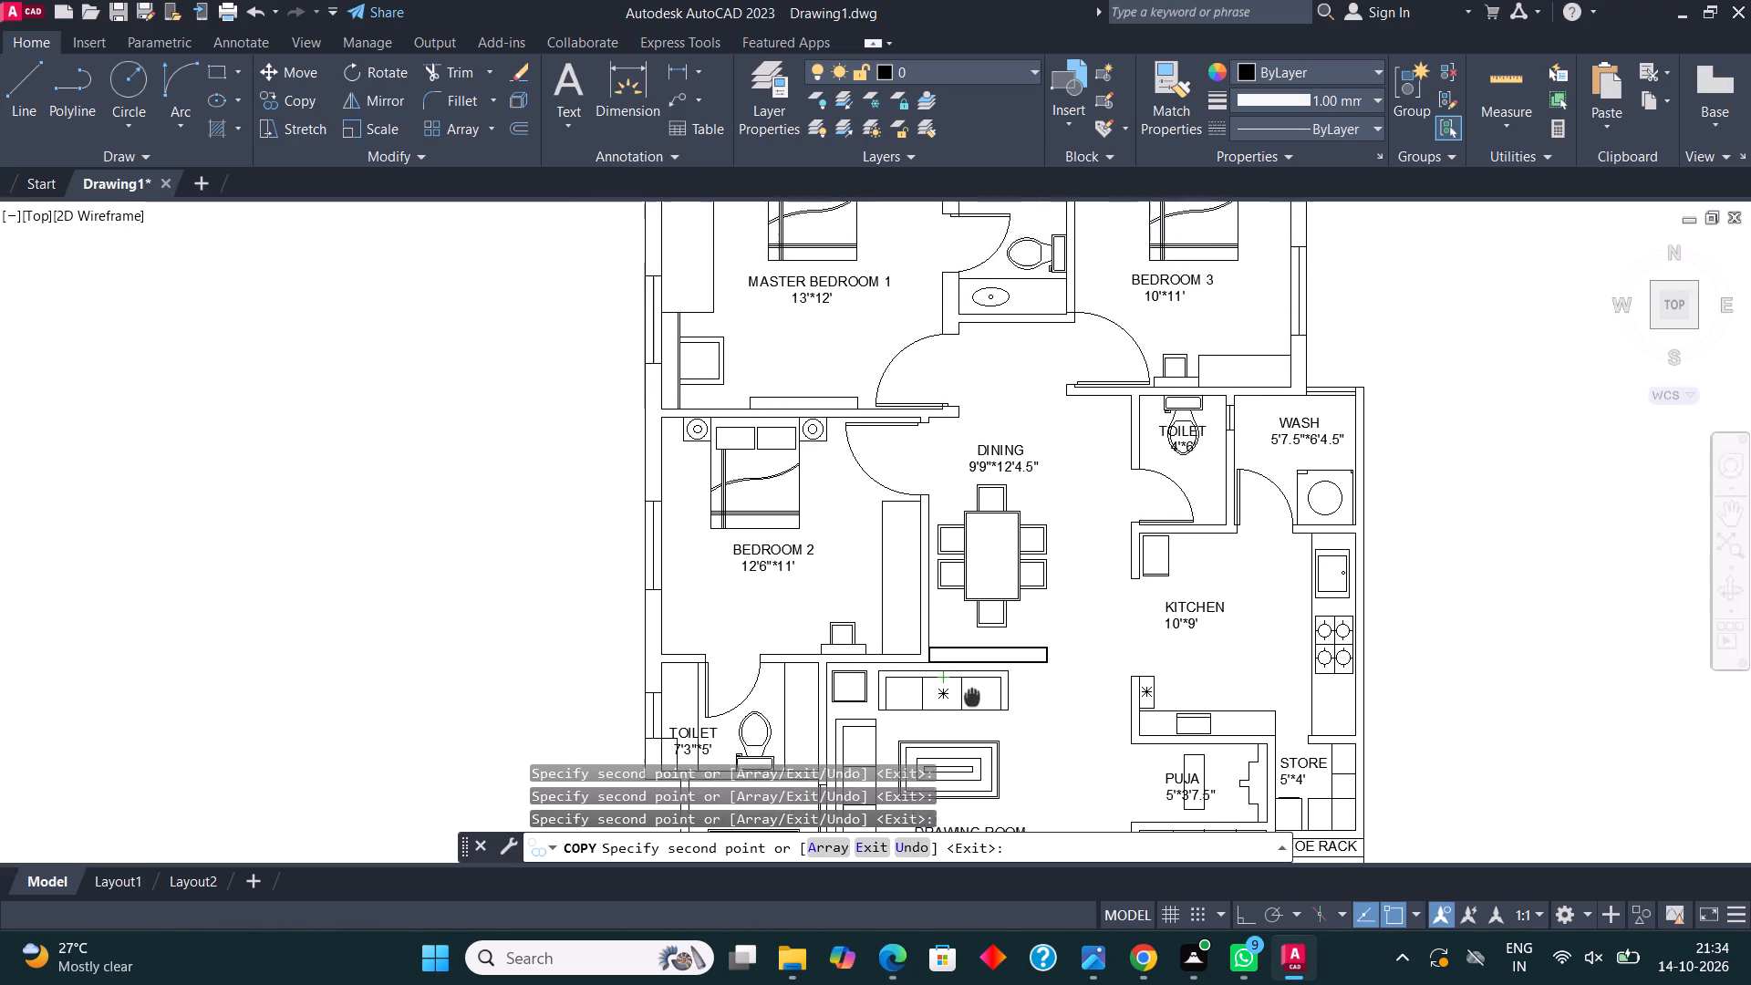
middle_click_drag(973, 700, 993, 792)
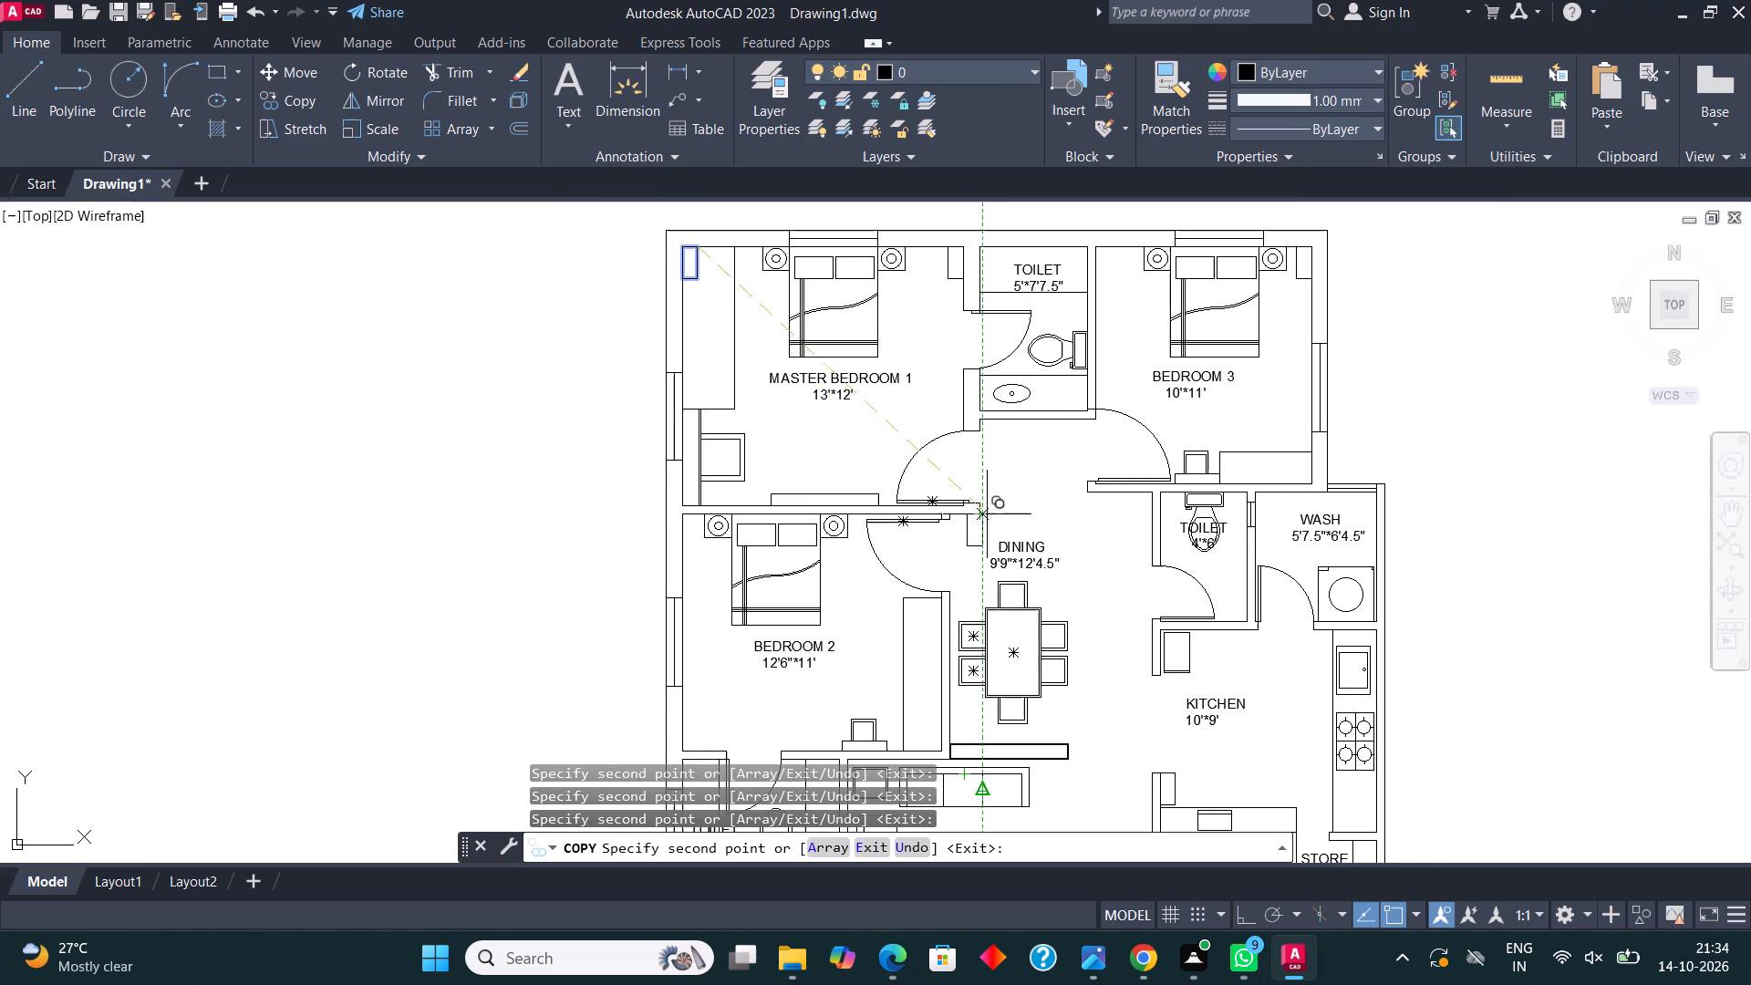
scroll(987, 514, "up", 2)
scroll(921, 461, "up", 3)
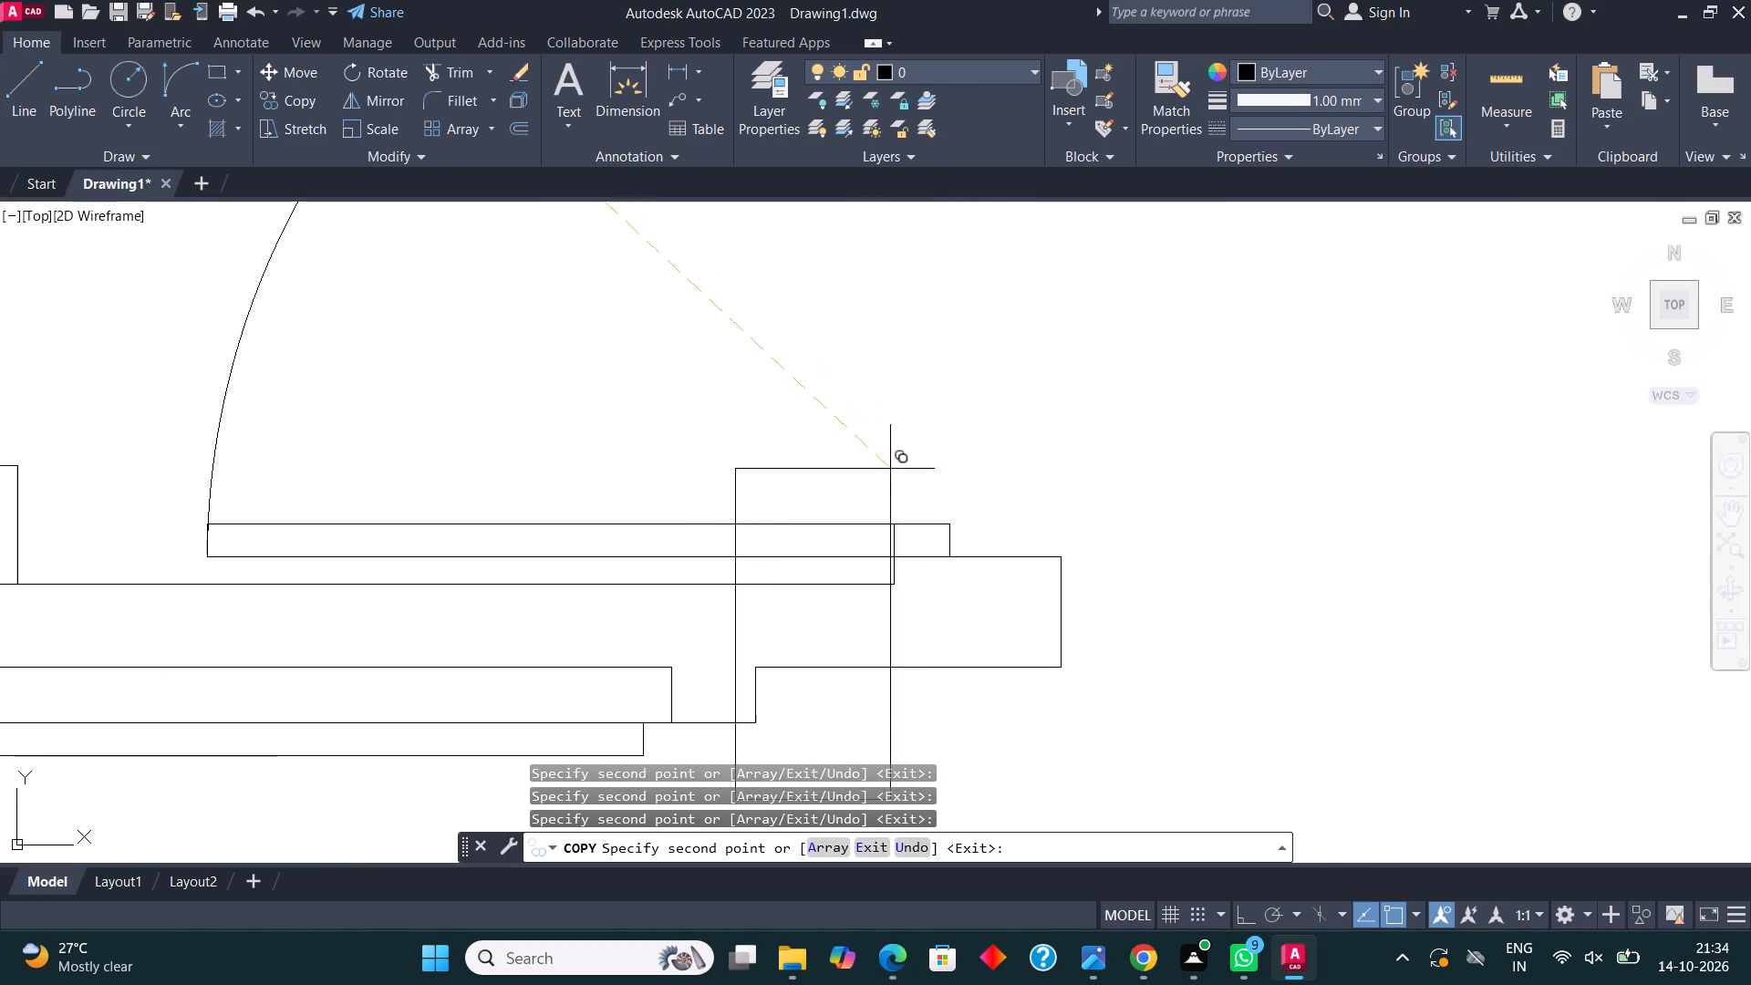
middle_click_drag(1017, 549, 1018, 414)
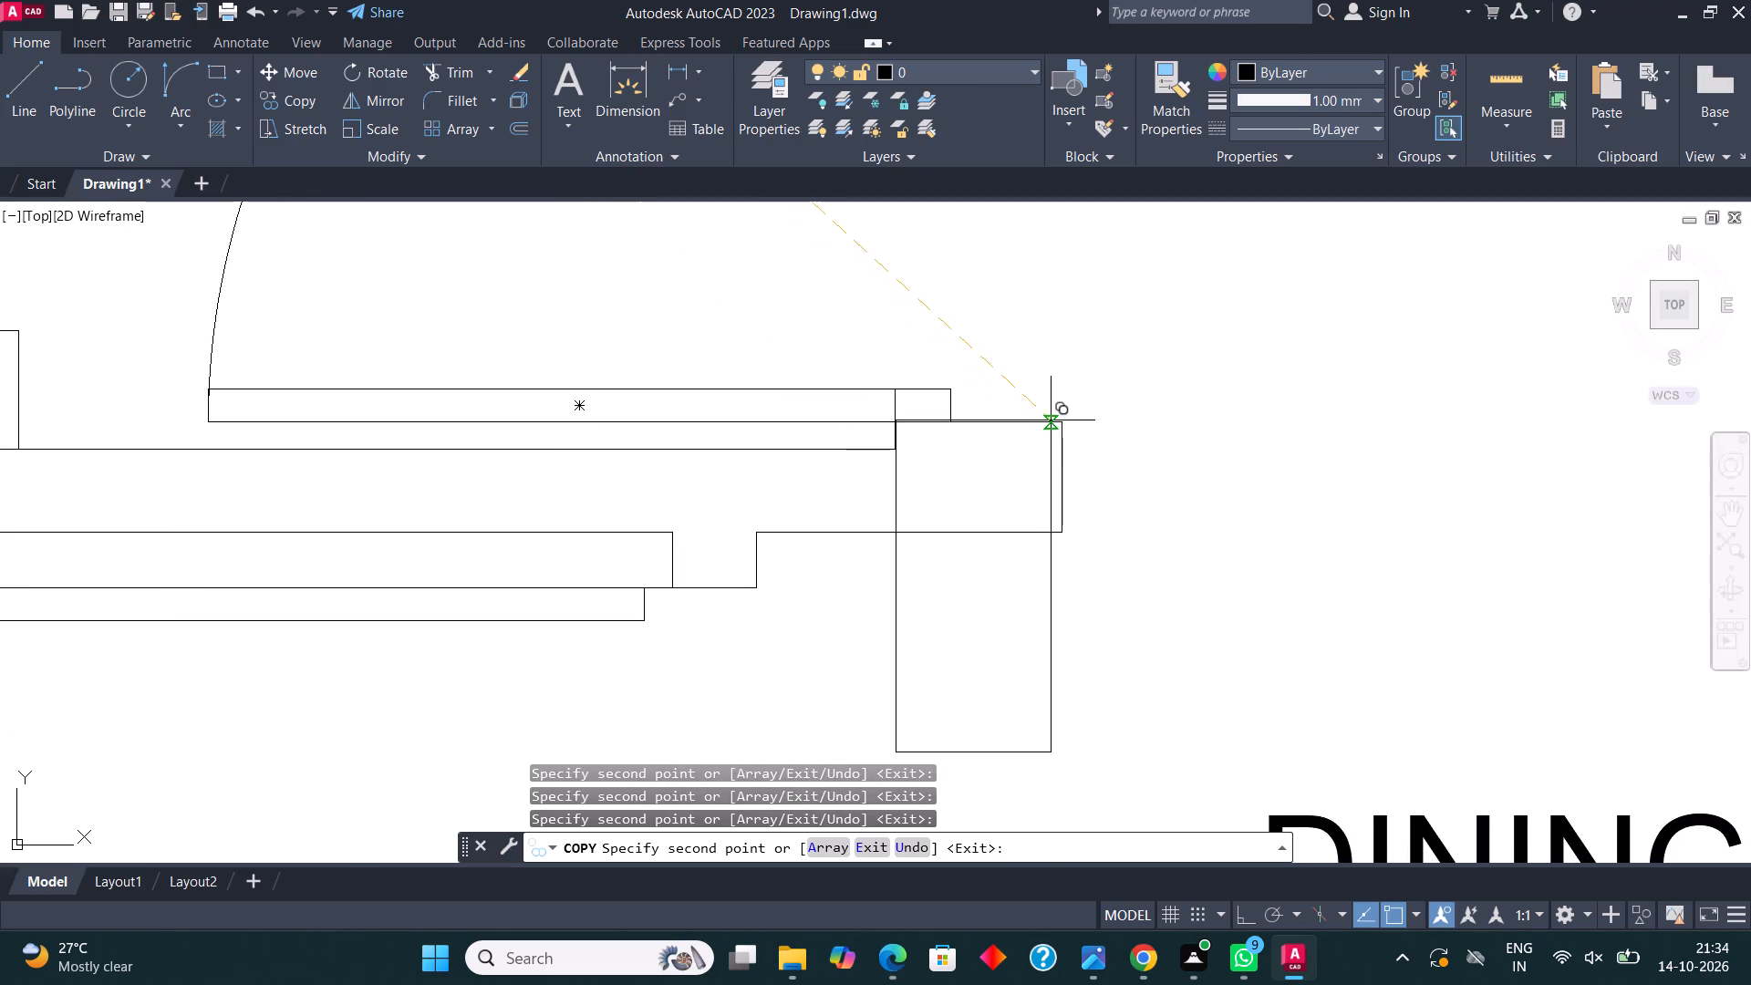
left_click(1051, 424)
Place a spare copy of the rectangle outside the plan beside BEDROOM 2's outer wall and end the Copy command.
scroll(1032, 409, "down", 4)
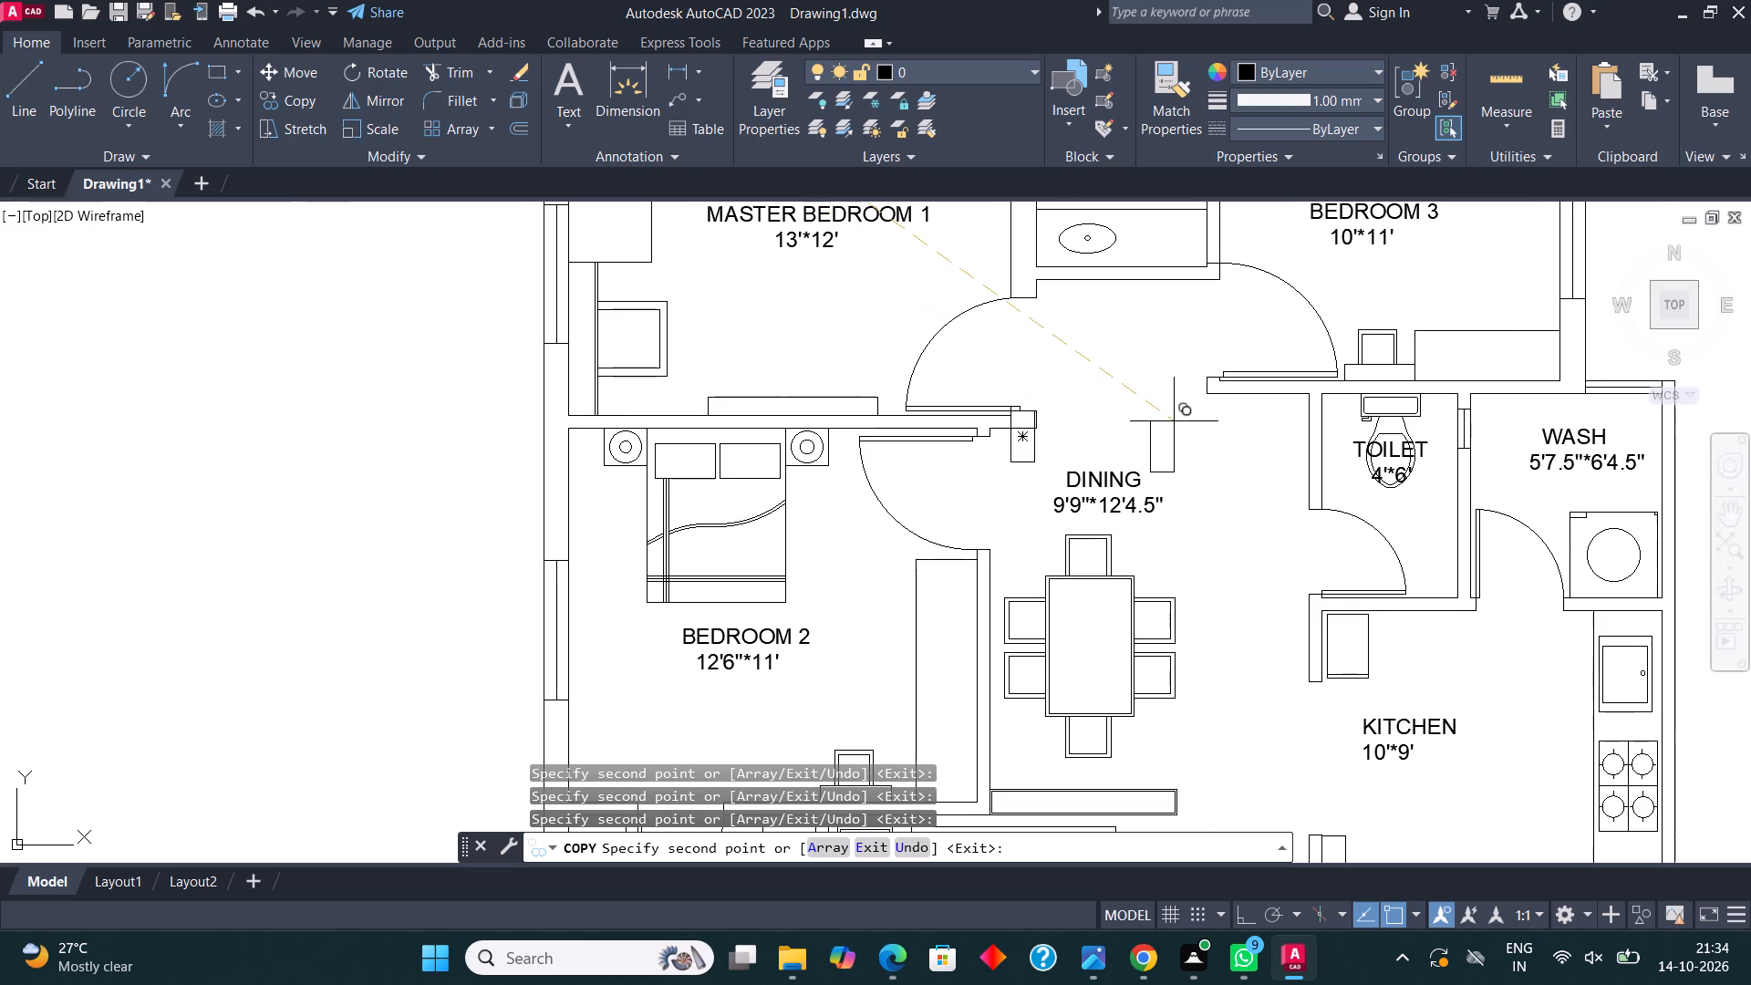
middle_click_drag(1174, 421, 1031, 403)
scroll(959, 493, "down", 1)
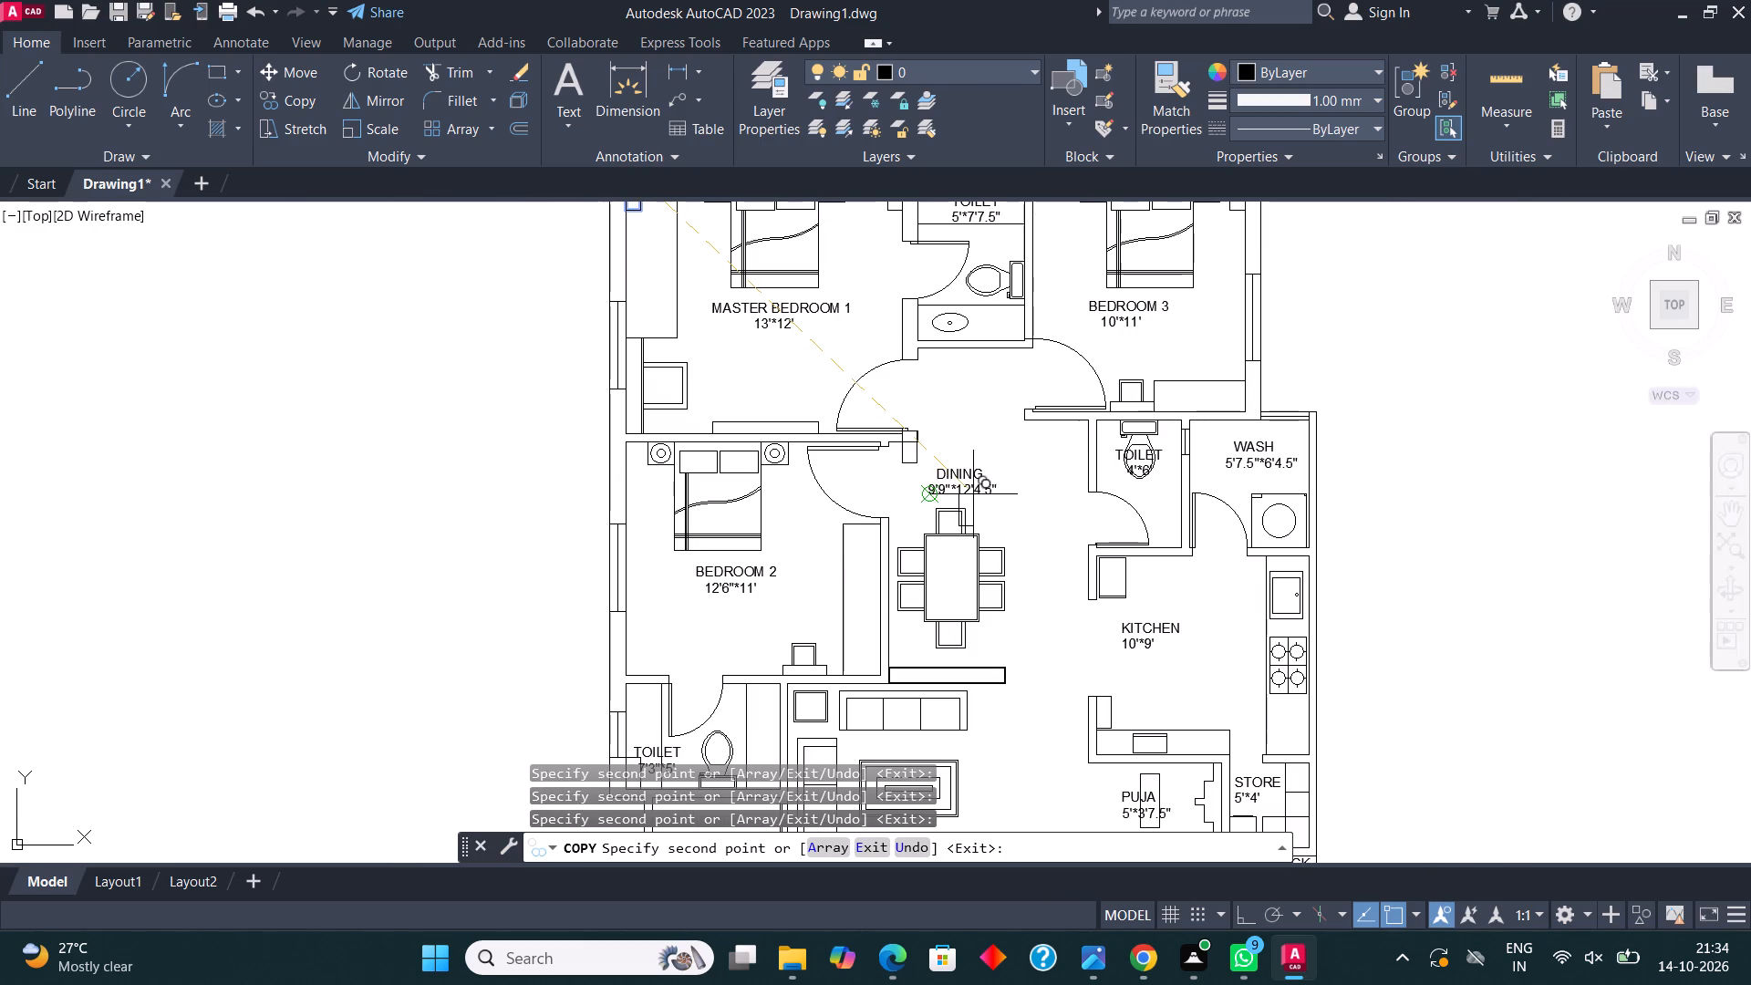
left_click(550, 516)
key("Escape")
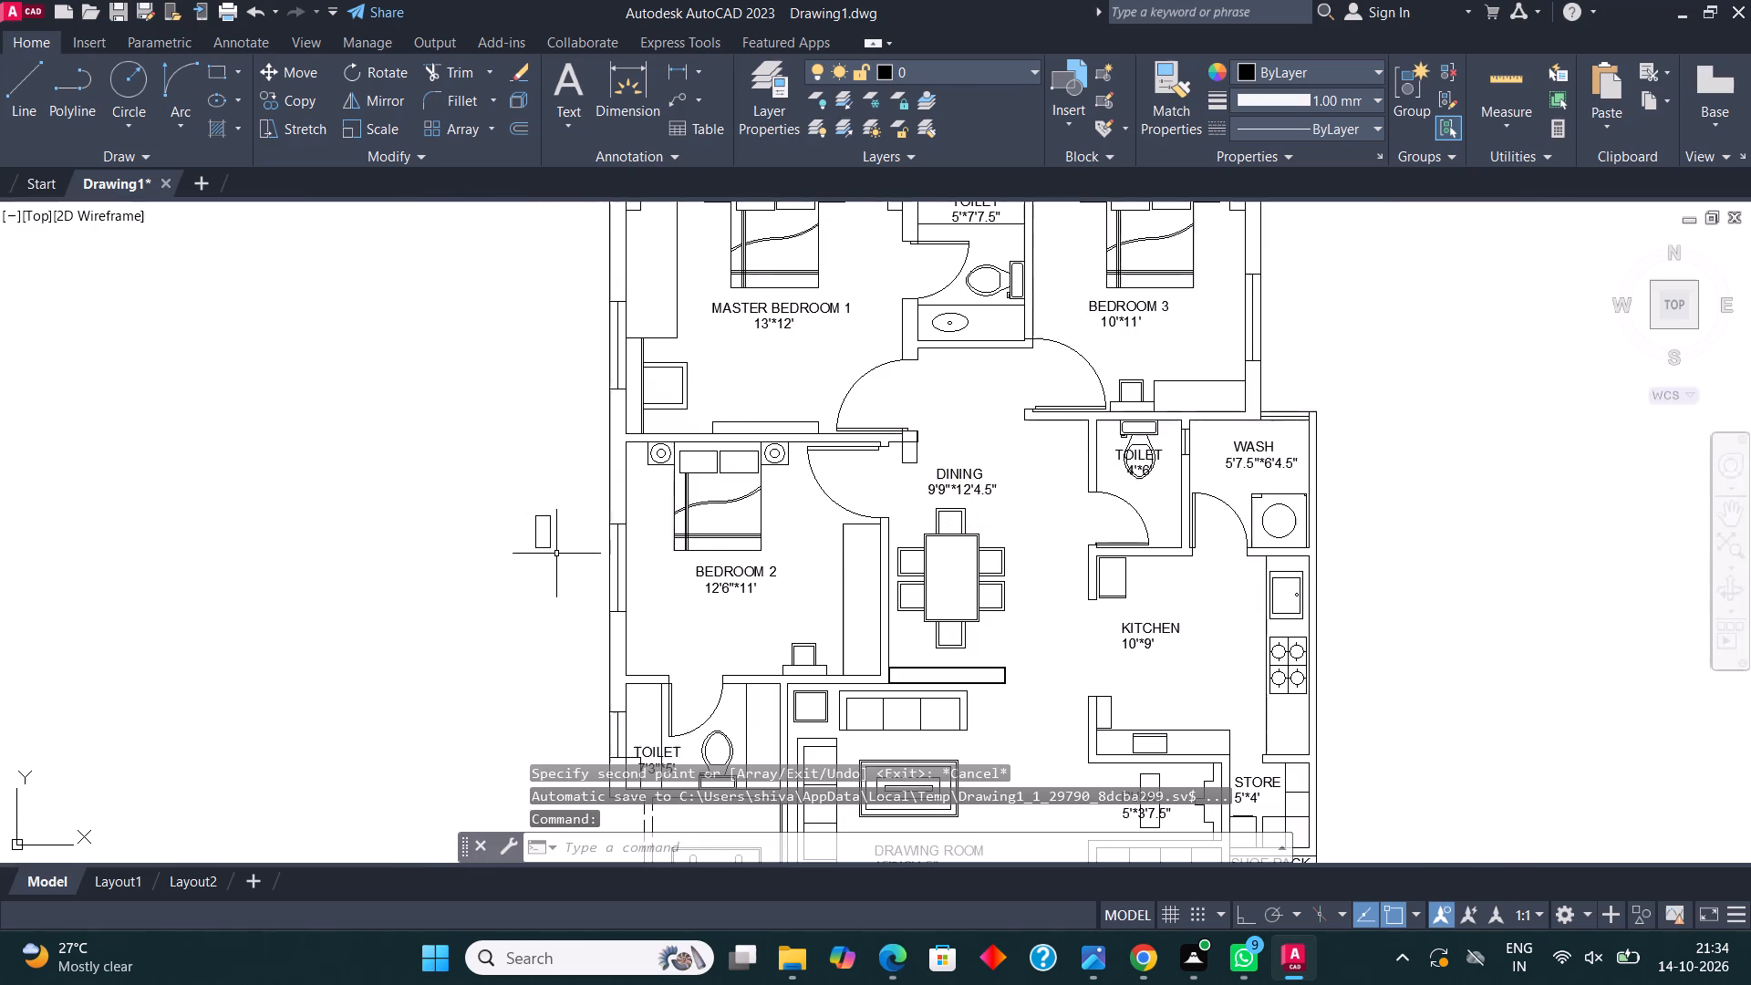
Rotate the spare rectangle outside BEDROOM 2's outer wall by a quarter turn so that it lies horizontally.
left_click_drag(559, 583, 559, 544)
left_click(530, 482)
left_click(383, 68)
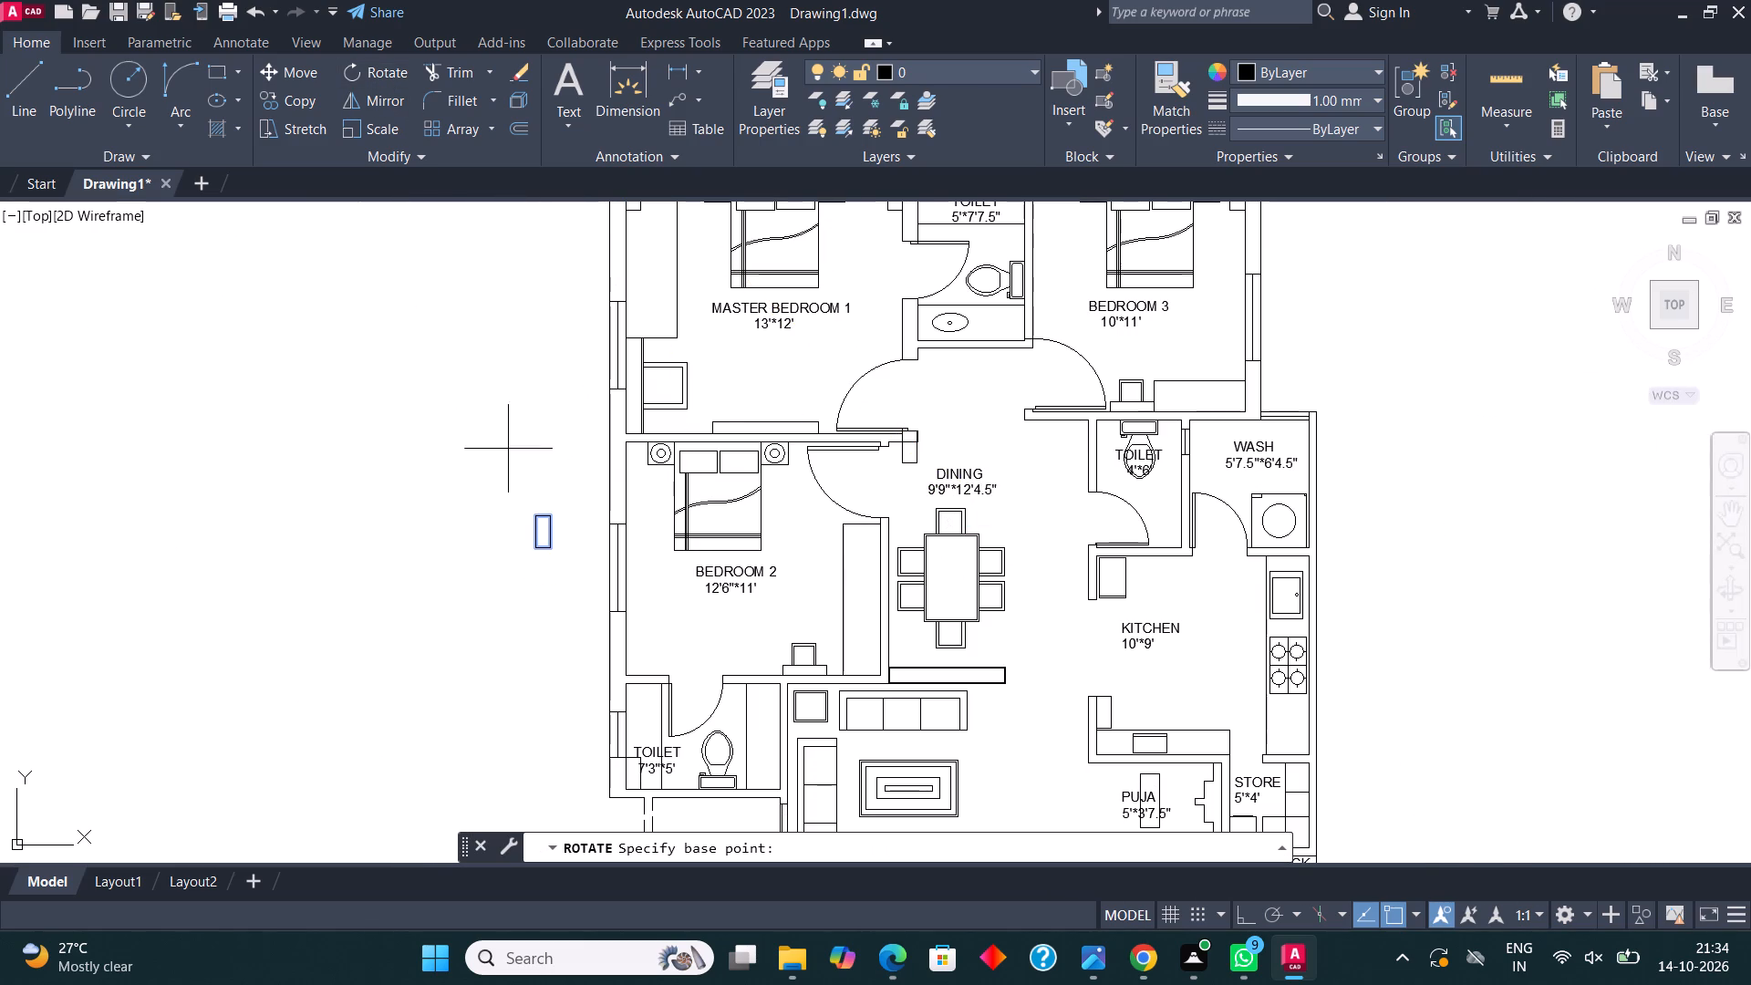
left_click(523, 533)
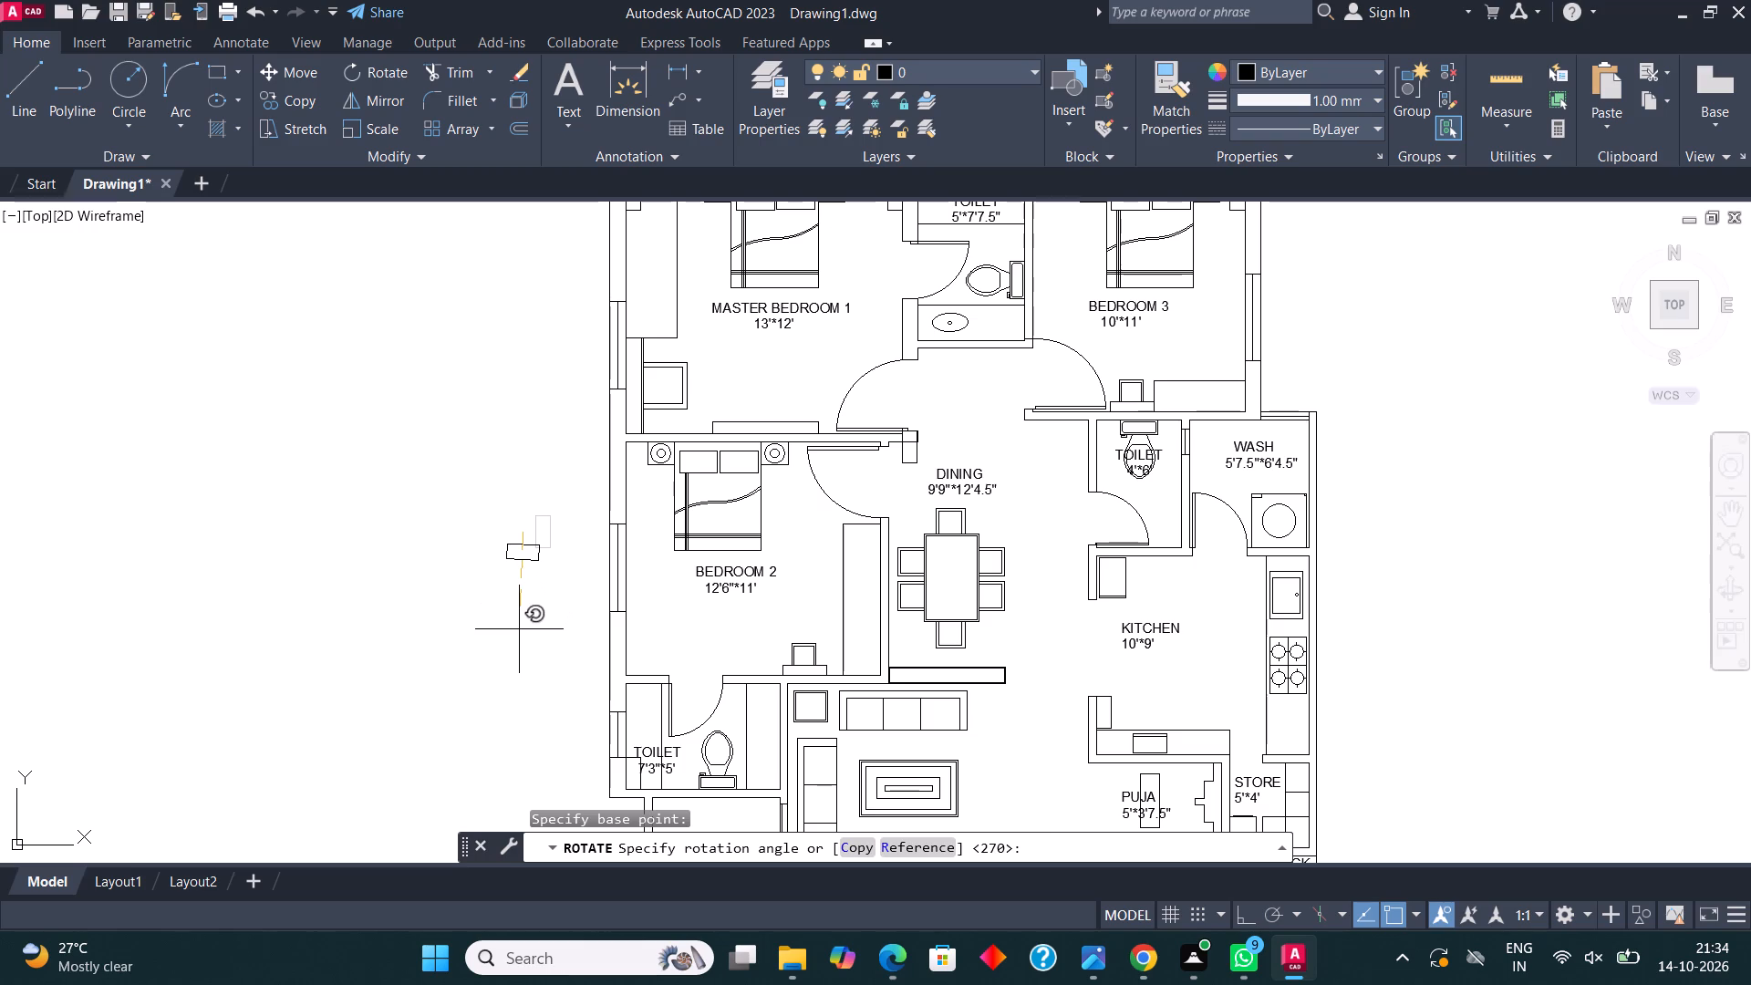
key("F8")
left_click(519, 629)
Copy the horizontal rectangle from its upper-left corner into the outer wall's end beside the VESTIBULE entrance door.
left_click(527, 568)
left_click(503, 512)
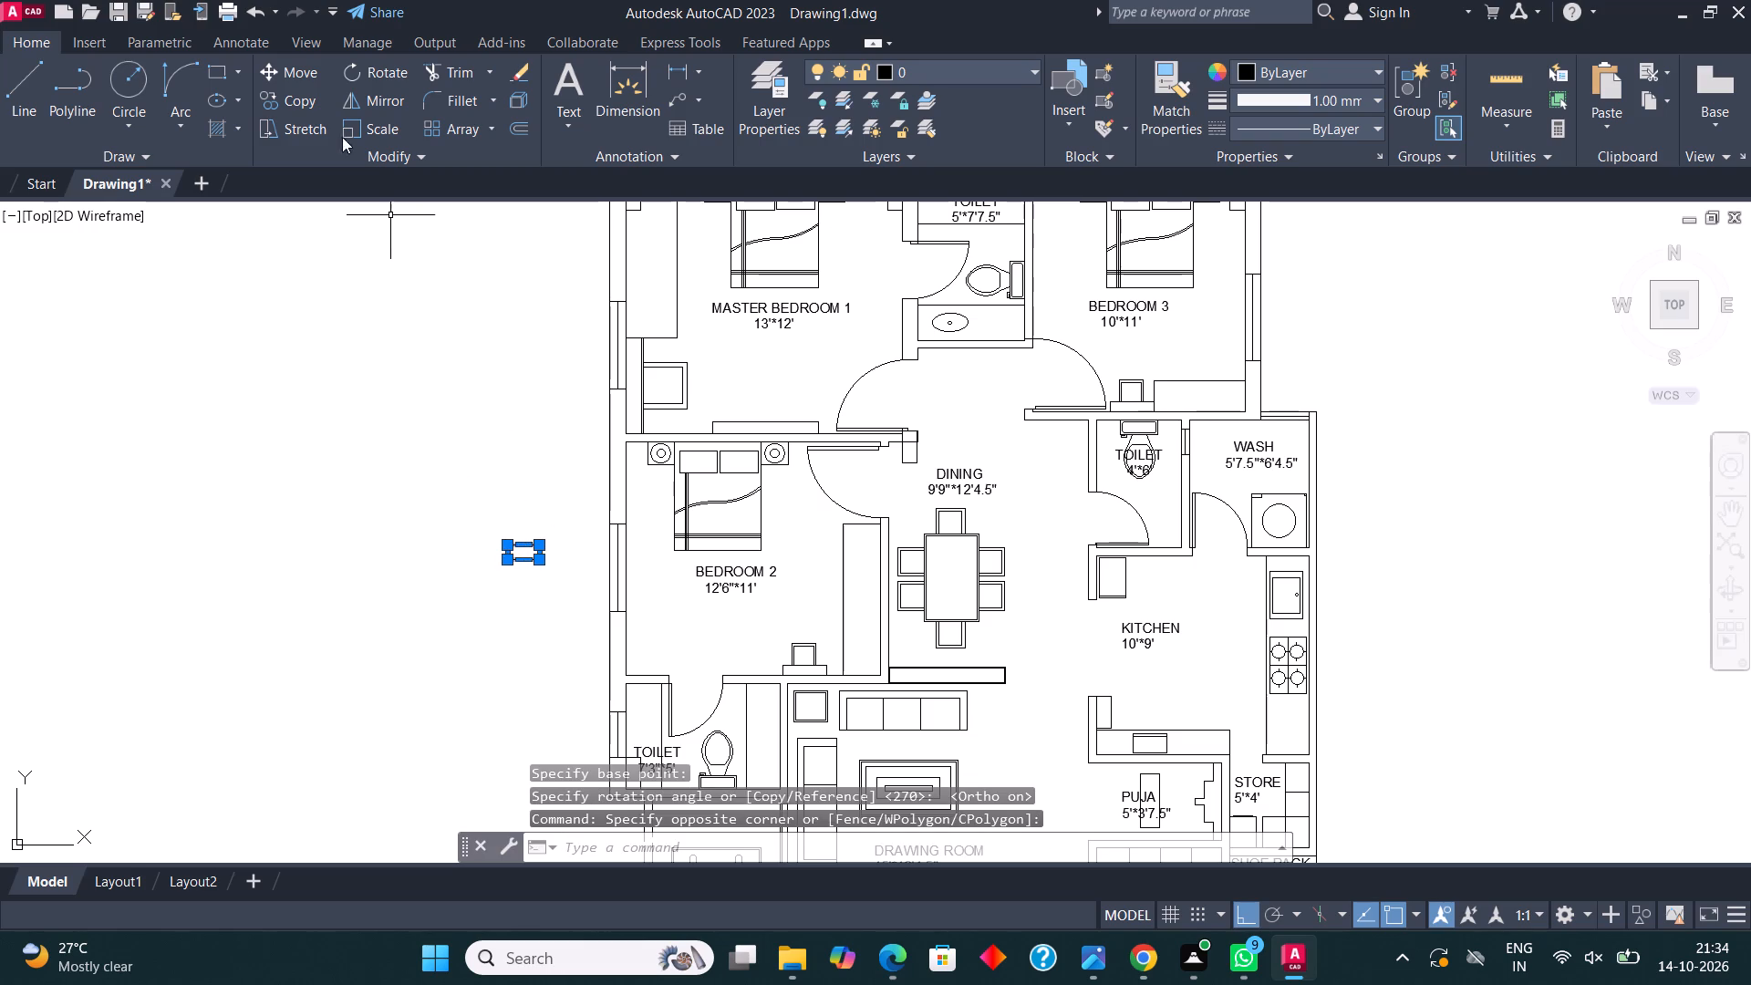
left_click(287, 99)
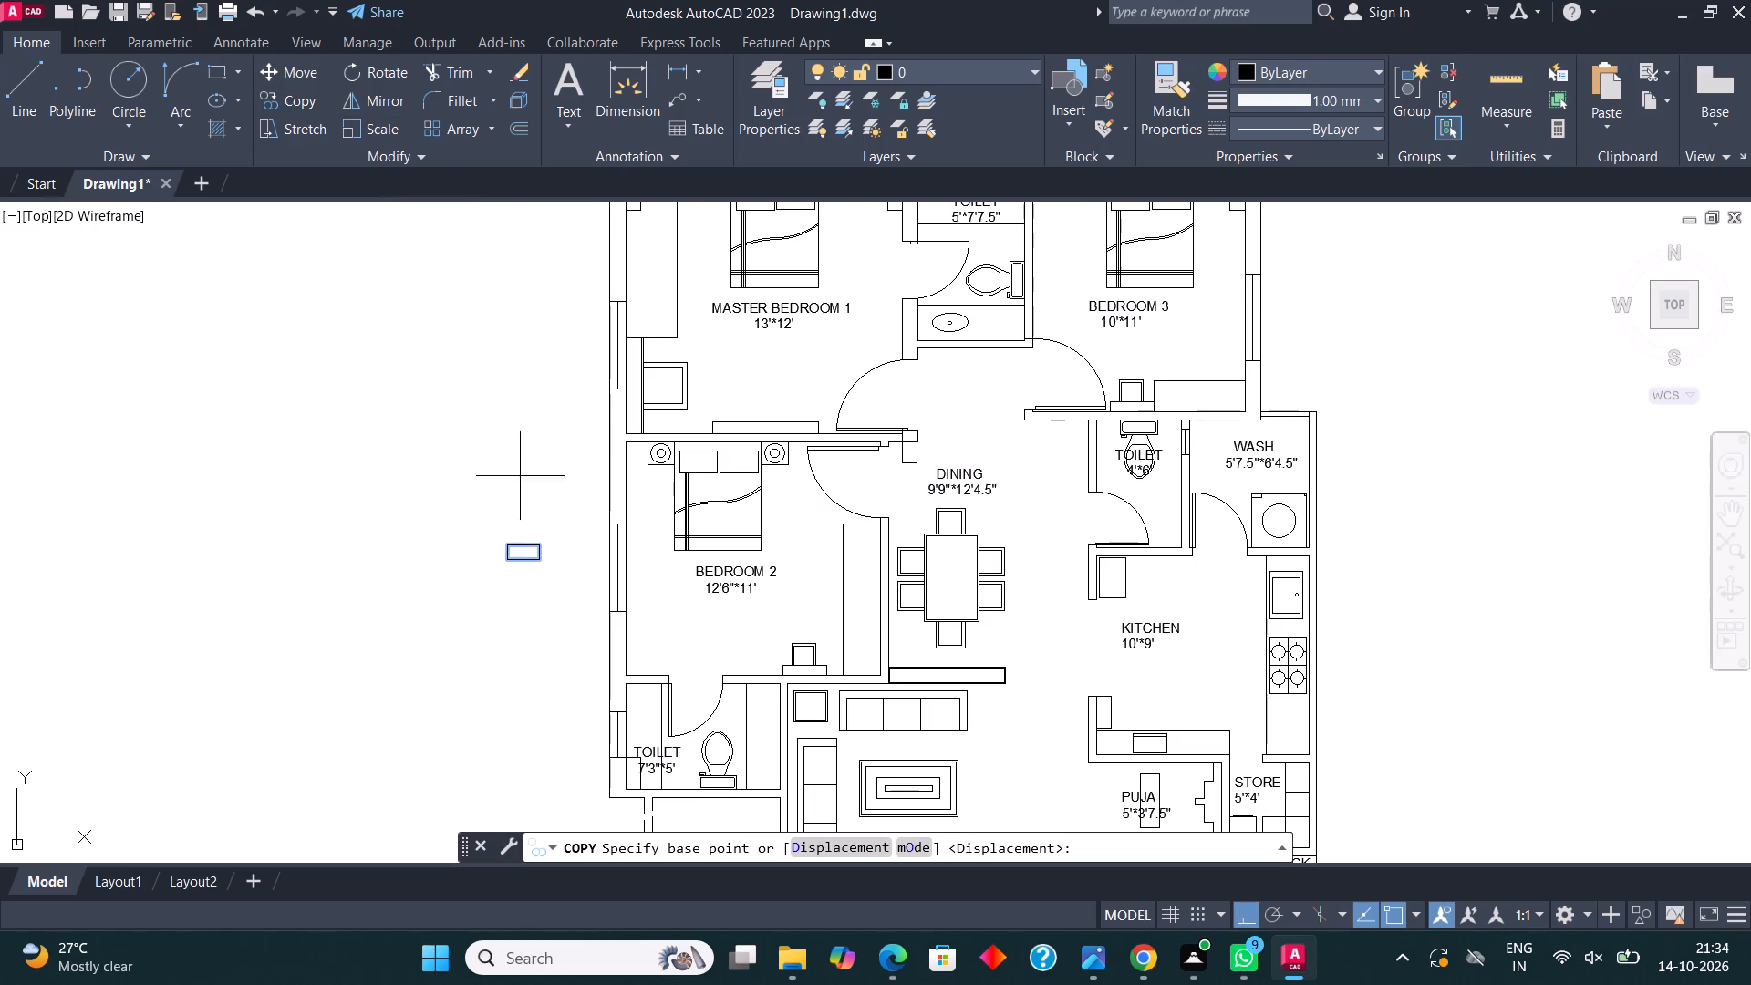
left_click(510, 543)
key("F8")
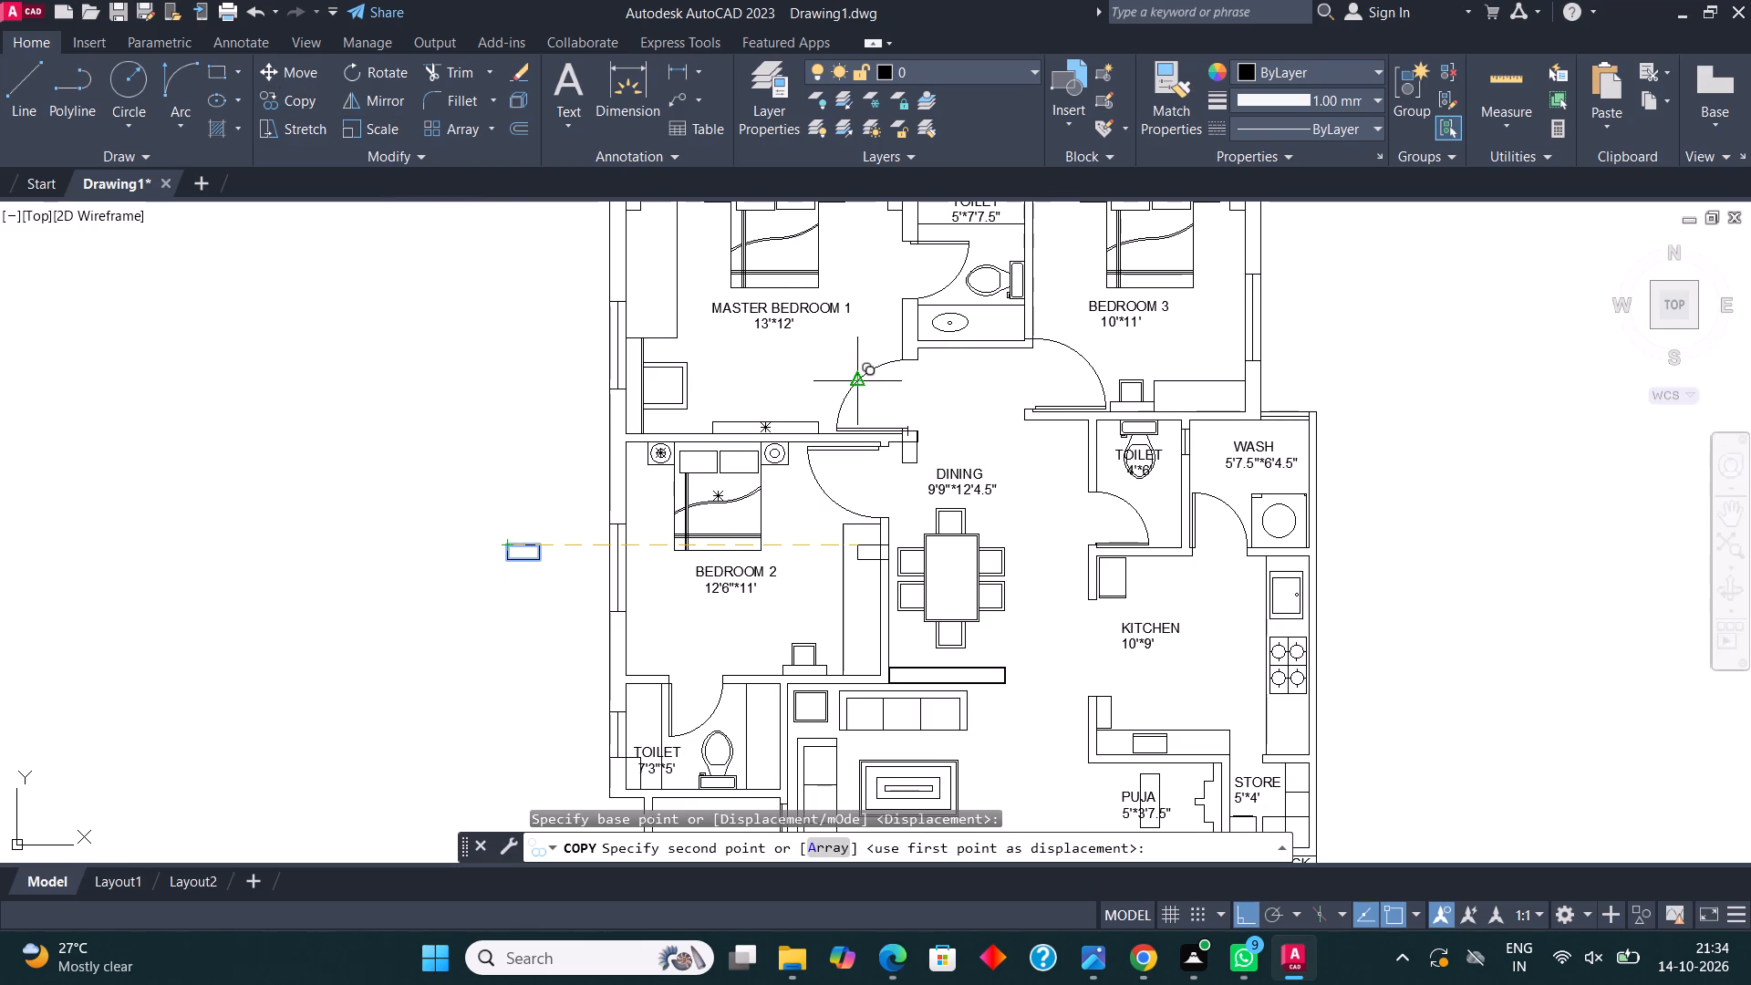
scroll(862, 388, "down", 1)
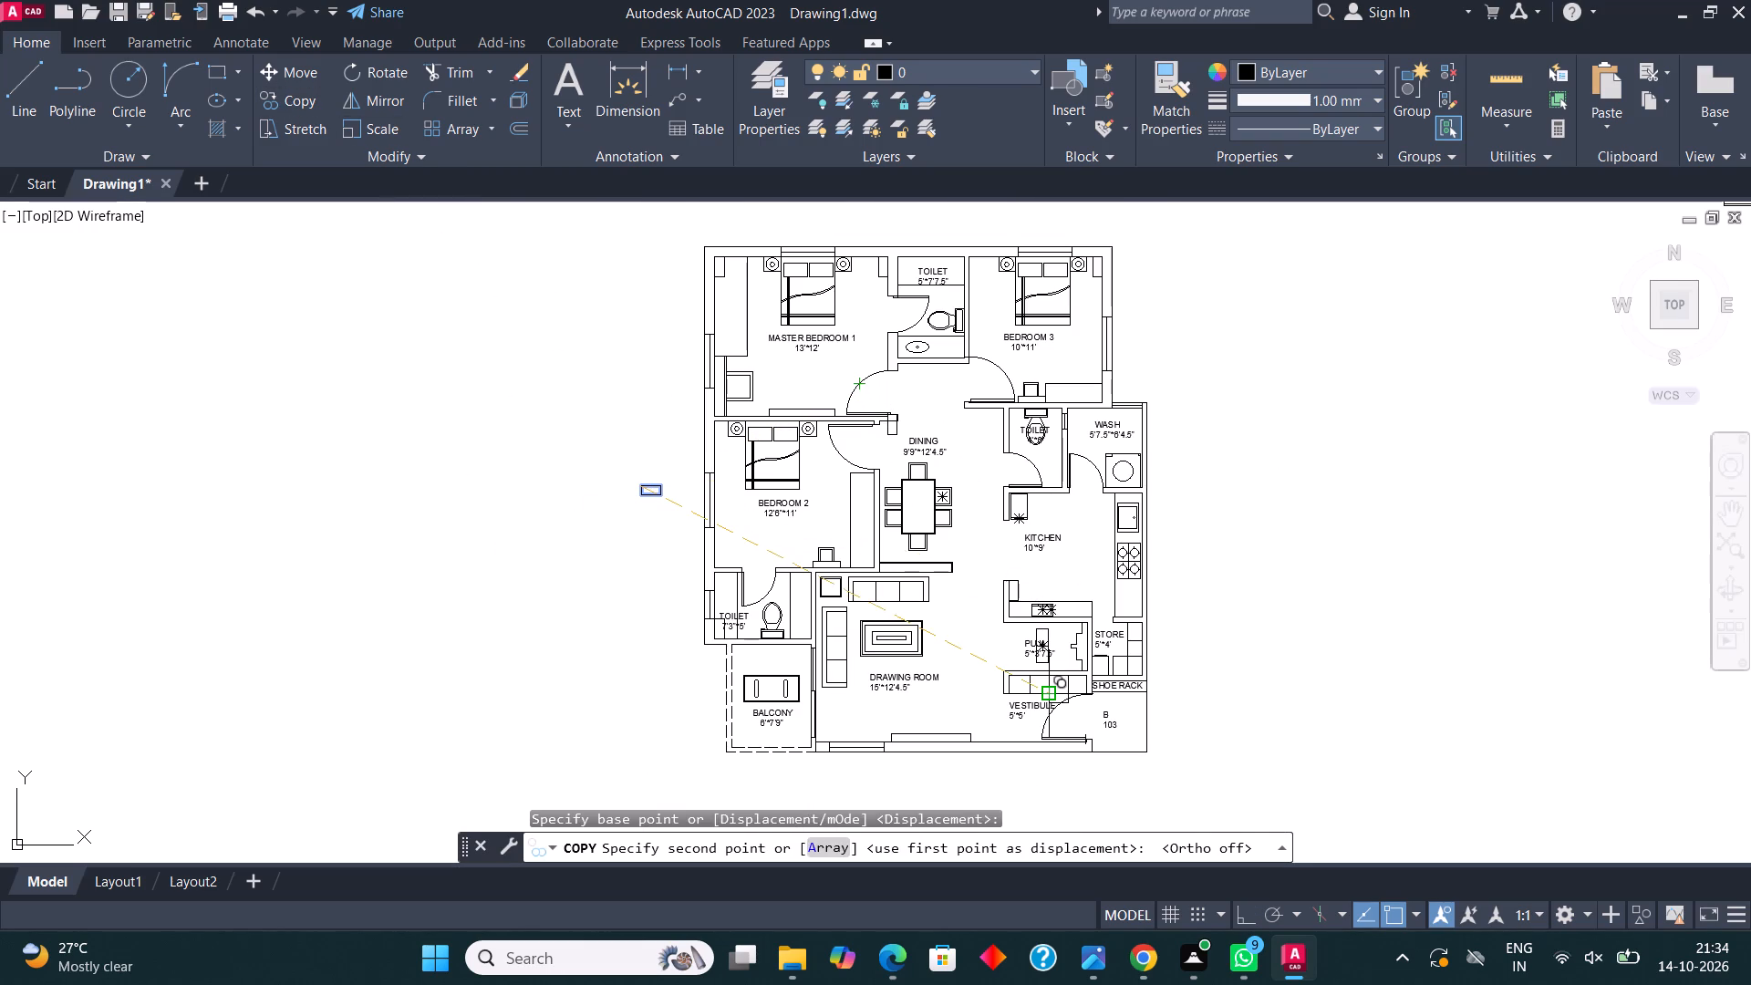
scroll(1055, 765, "up", 3)
scroll(1095, 682, "up", 2)
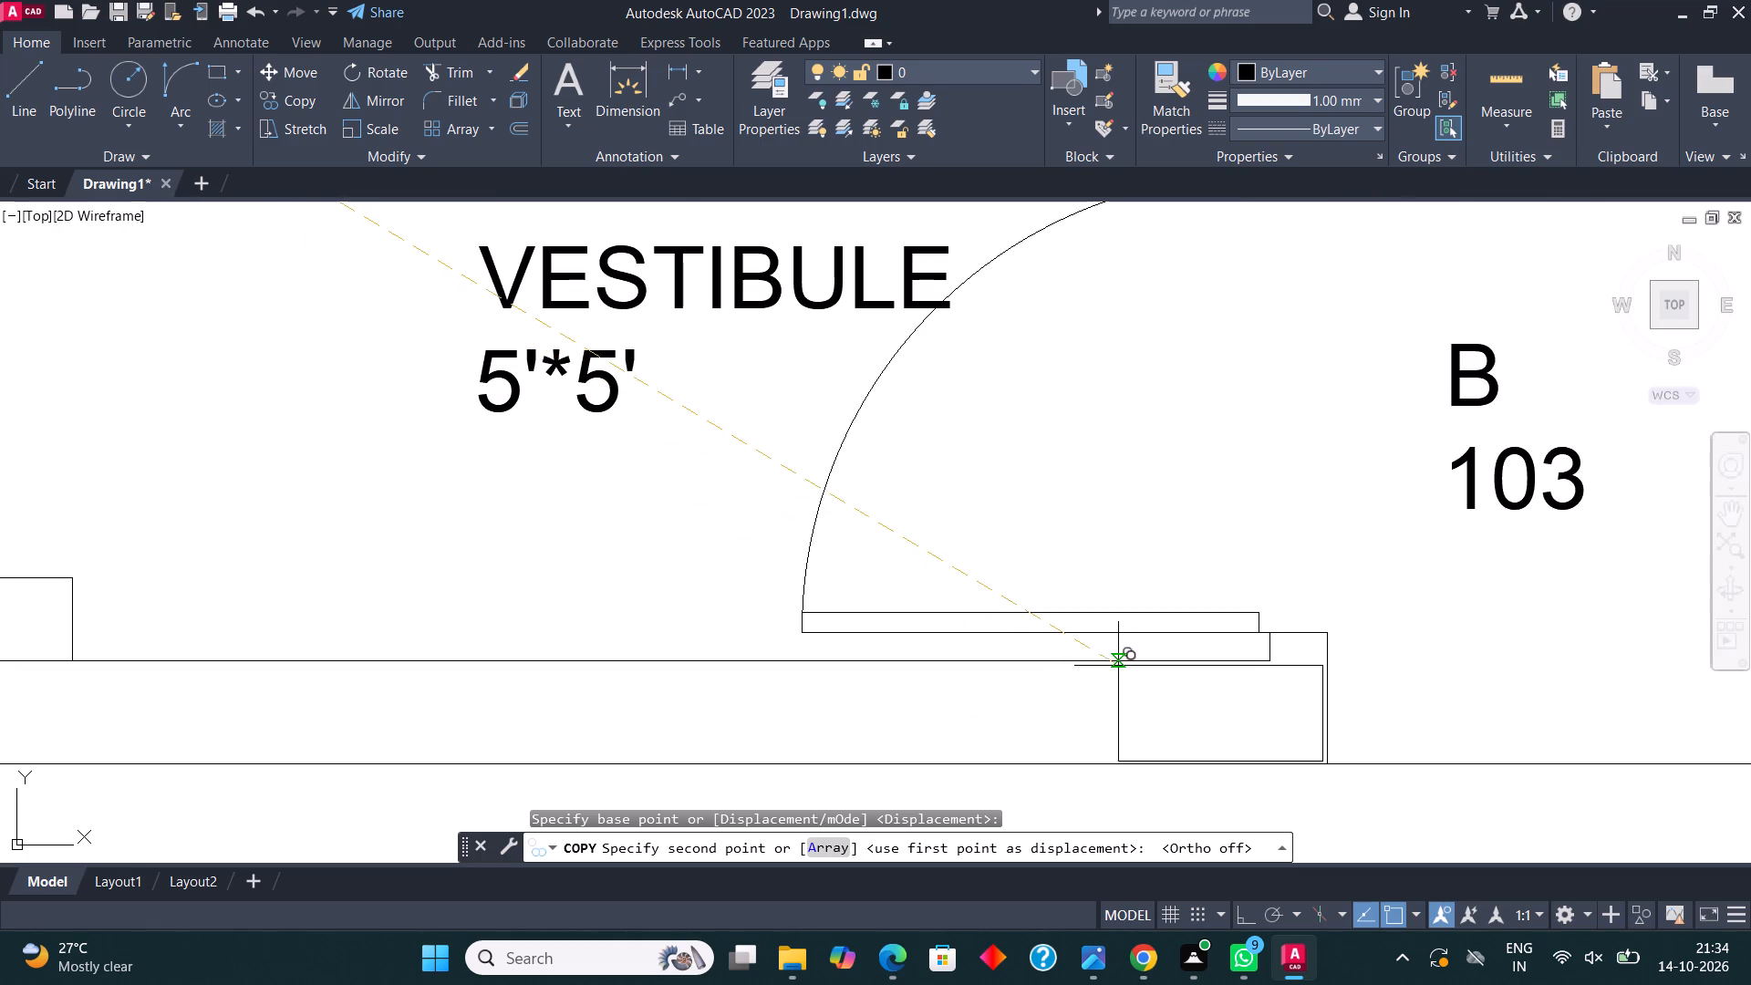
left_click(1122, 666)
Place another copy of the horizontal rectangle in the DRAWING ROOM's lower outer wall, at the middle of the TV unit.
scroll(1121, 566, "down", 1)
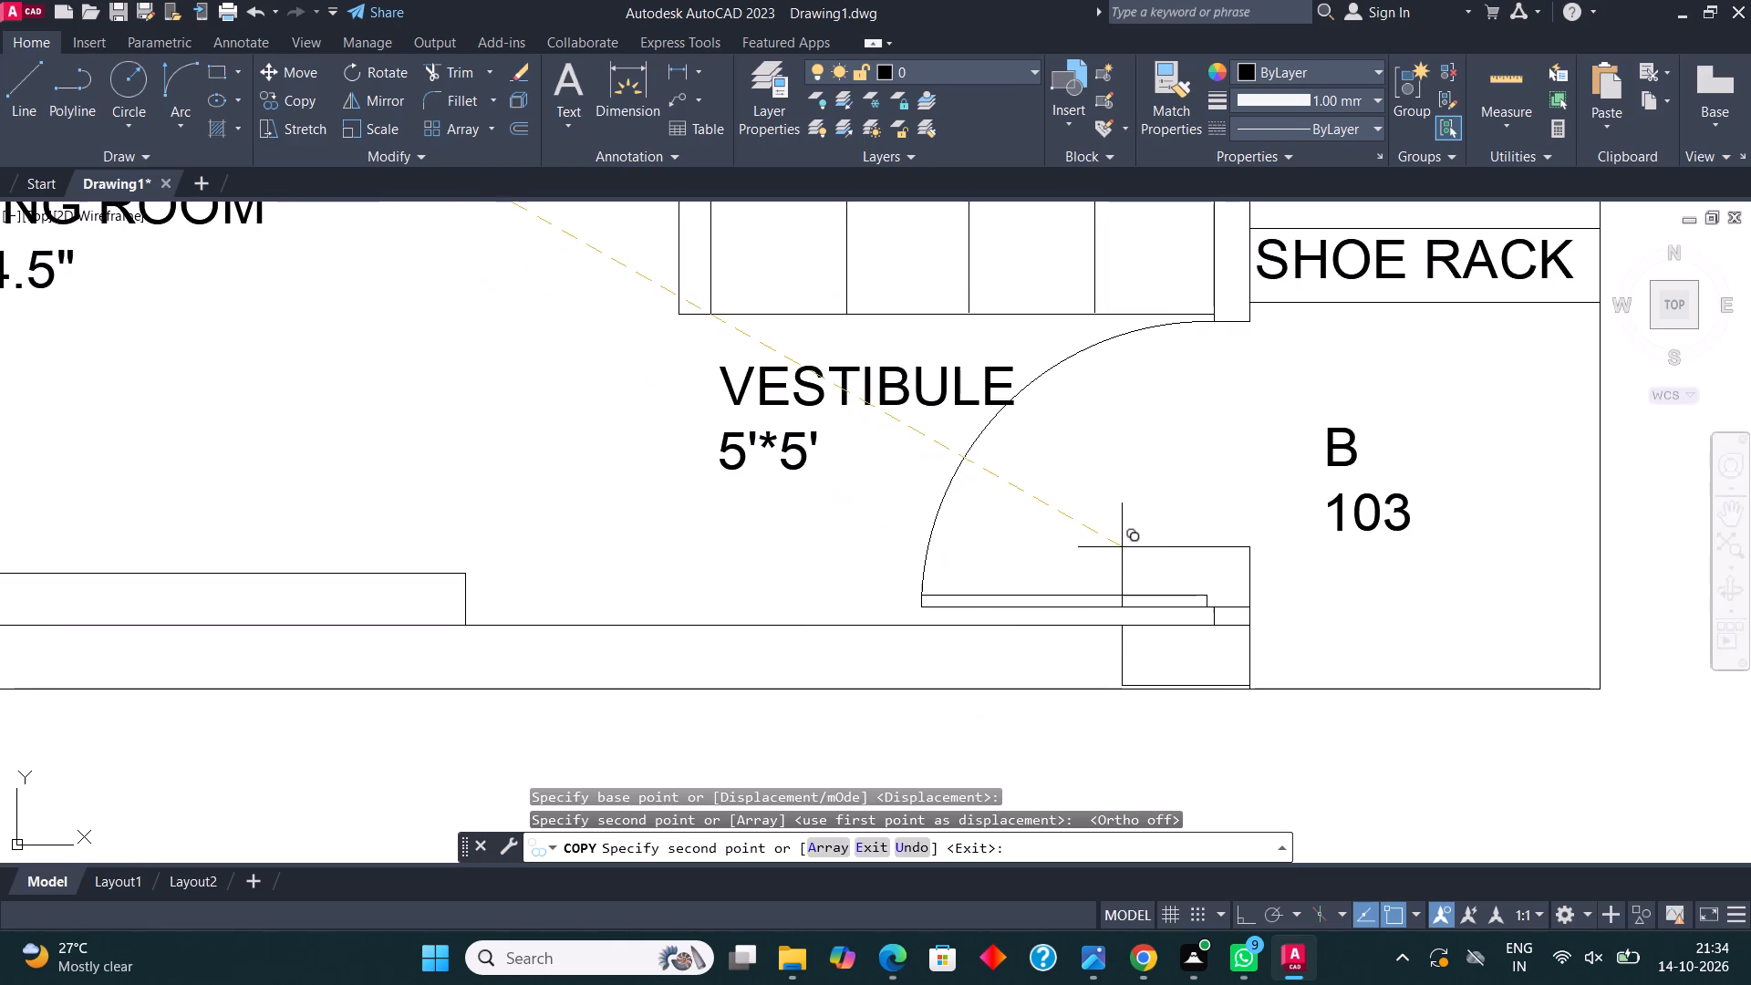
scroll(1170, 550, "down", 1)
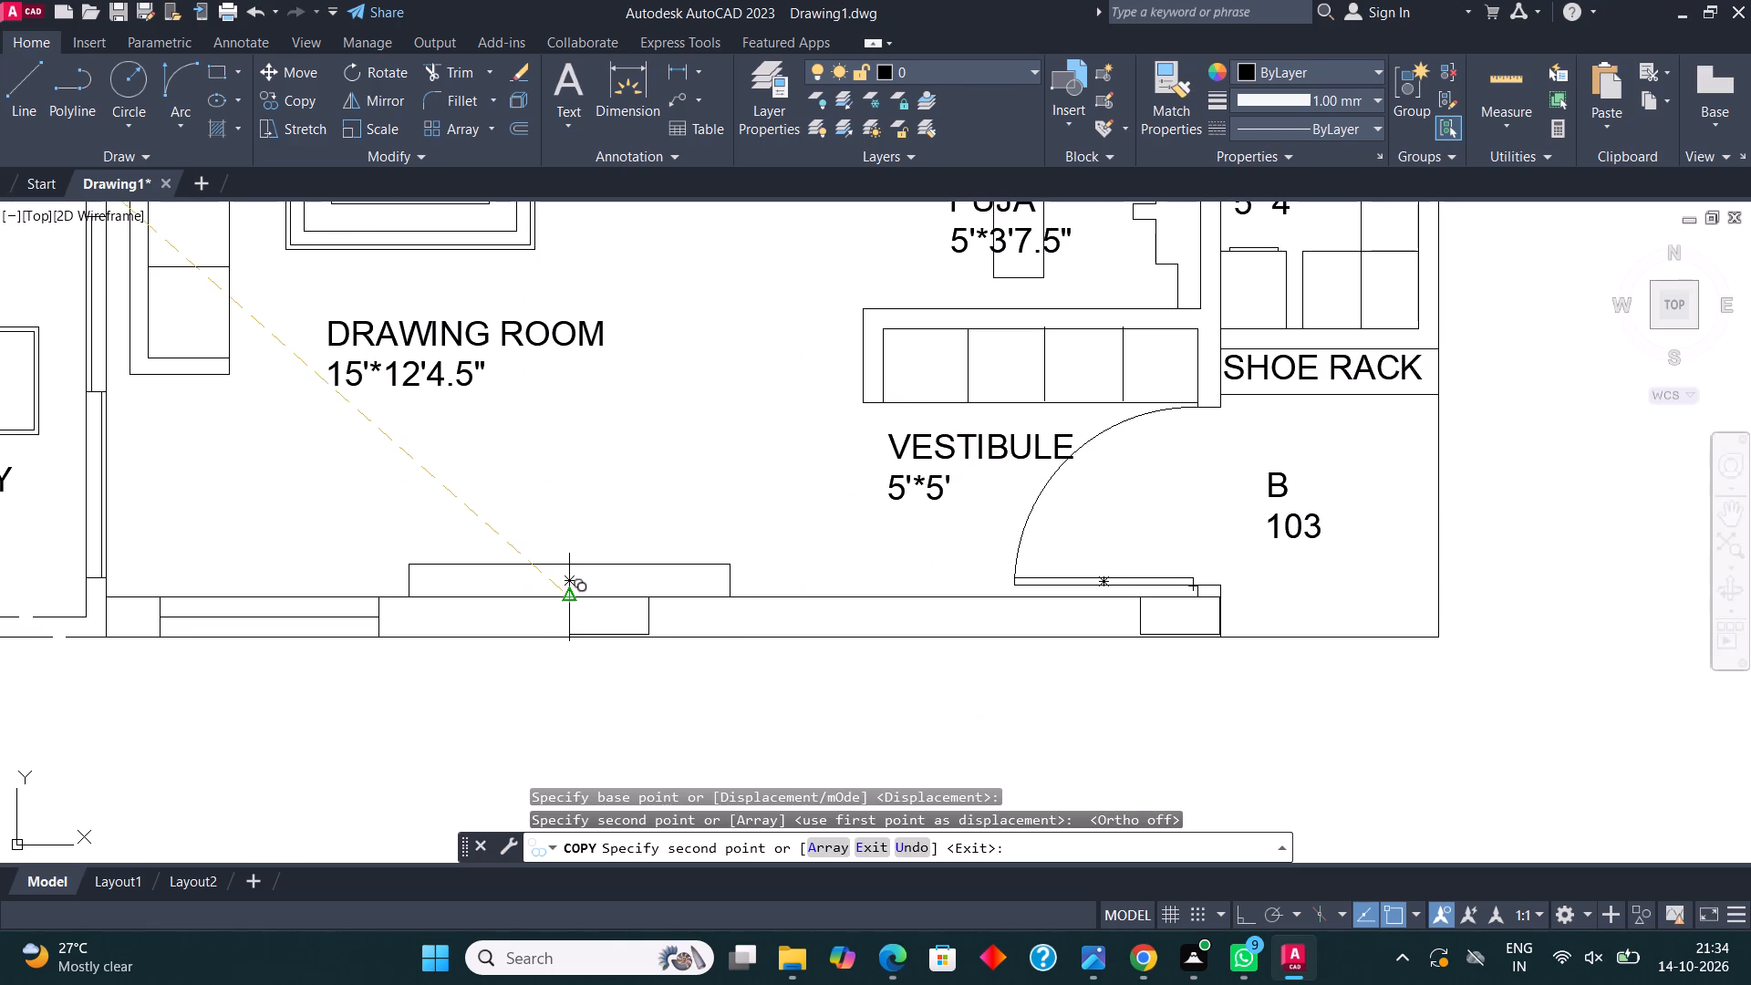
left_click(569, 598)
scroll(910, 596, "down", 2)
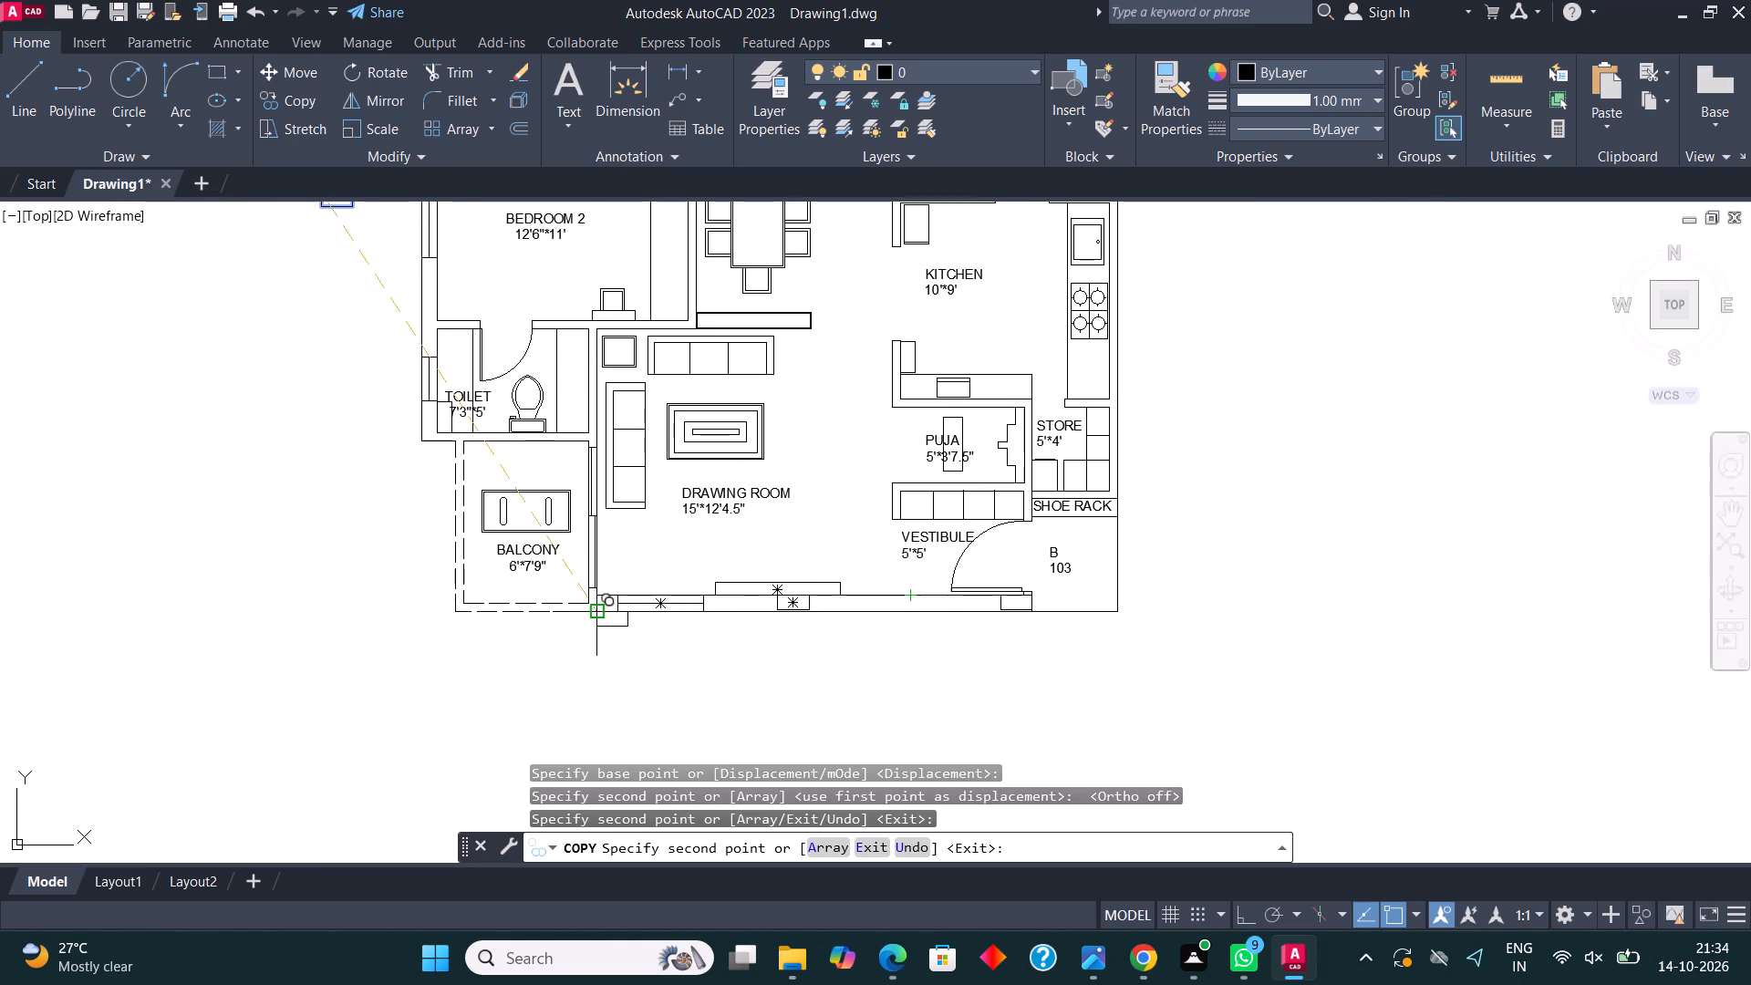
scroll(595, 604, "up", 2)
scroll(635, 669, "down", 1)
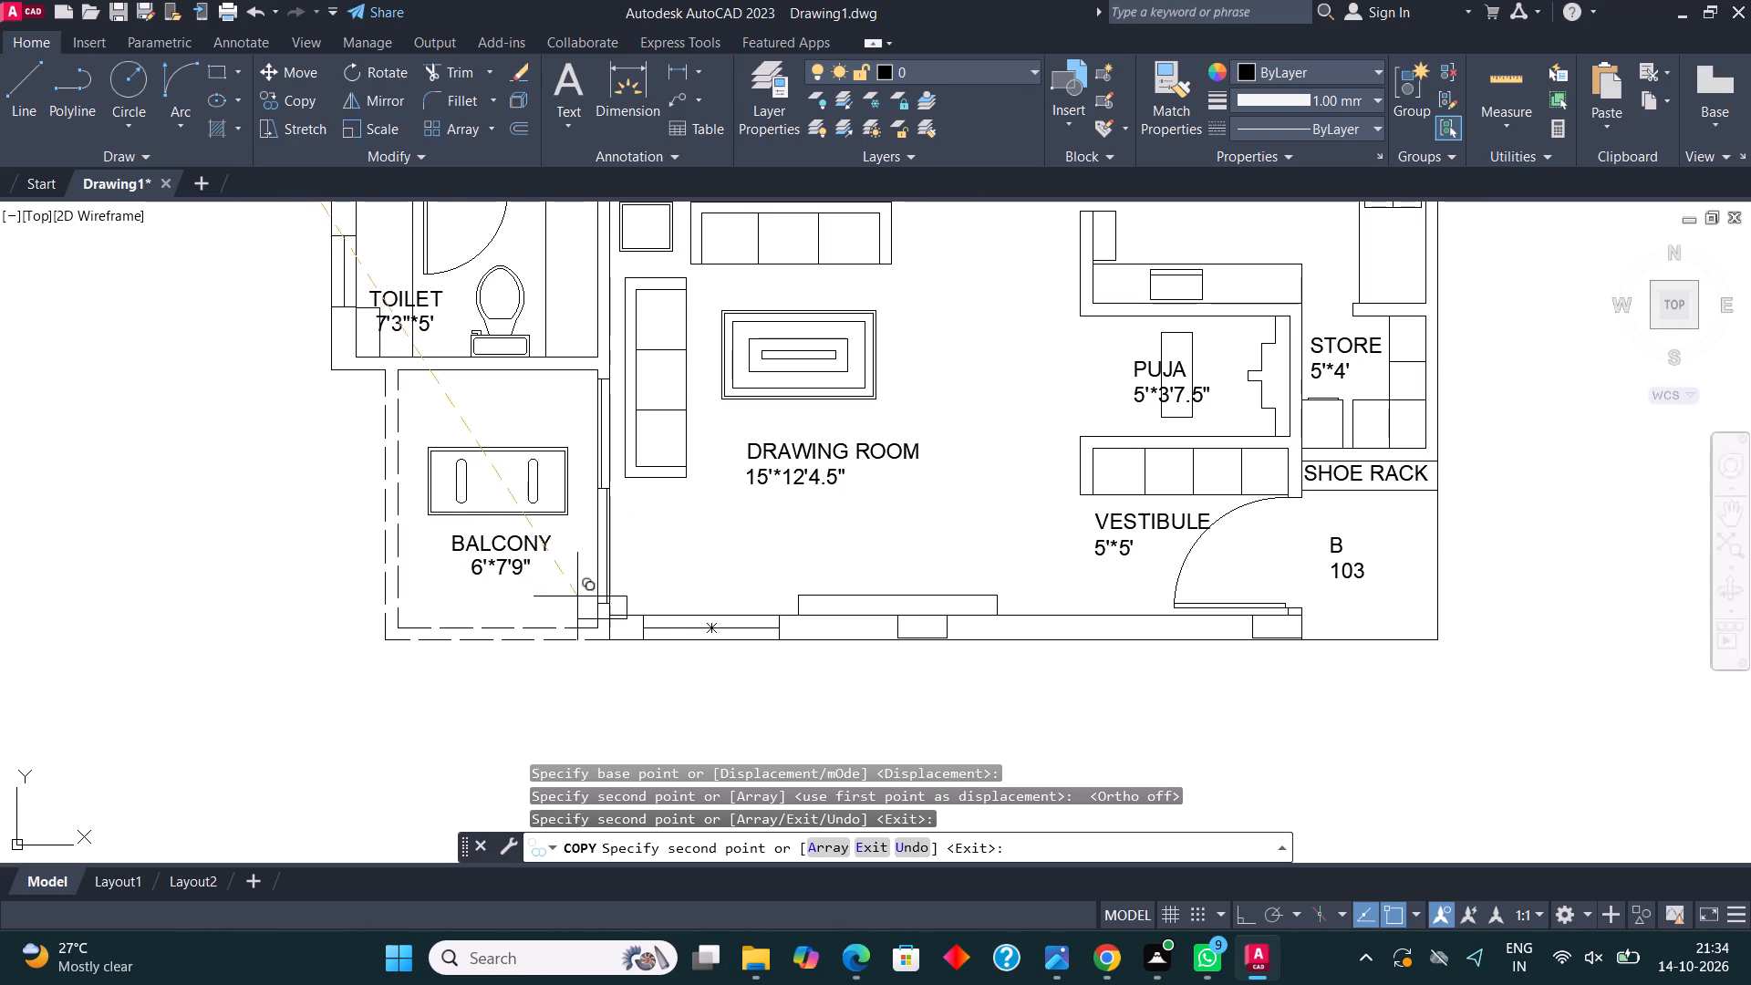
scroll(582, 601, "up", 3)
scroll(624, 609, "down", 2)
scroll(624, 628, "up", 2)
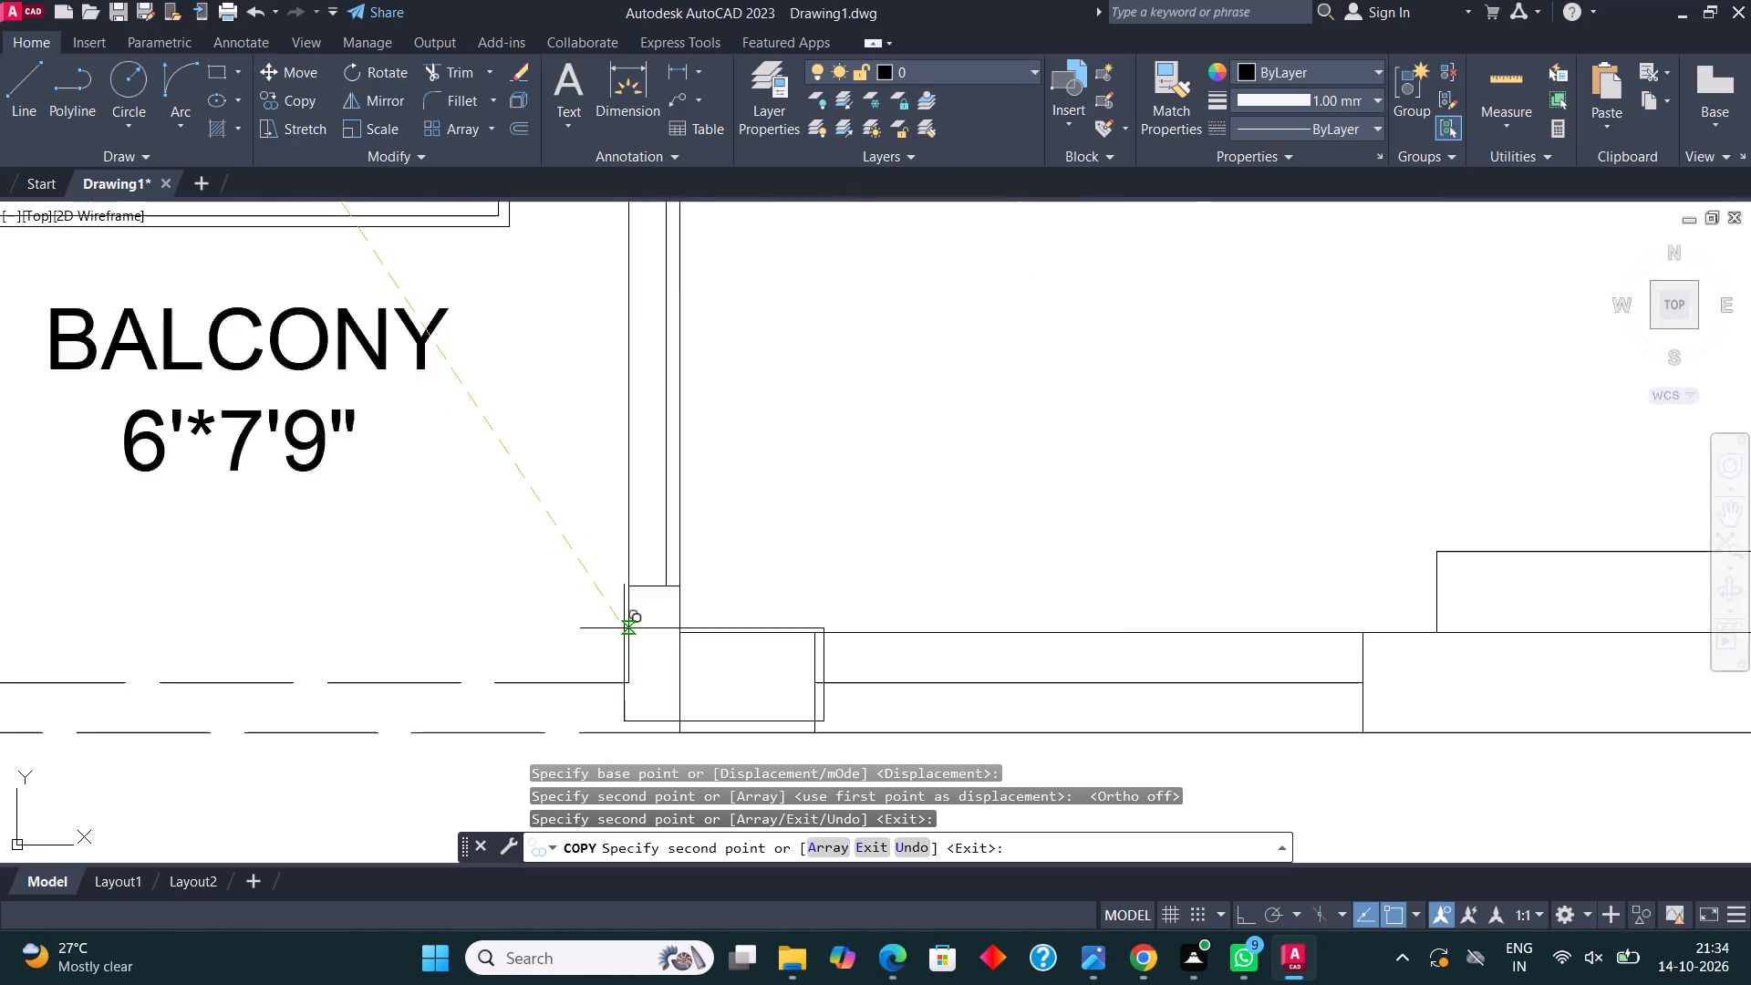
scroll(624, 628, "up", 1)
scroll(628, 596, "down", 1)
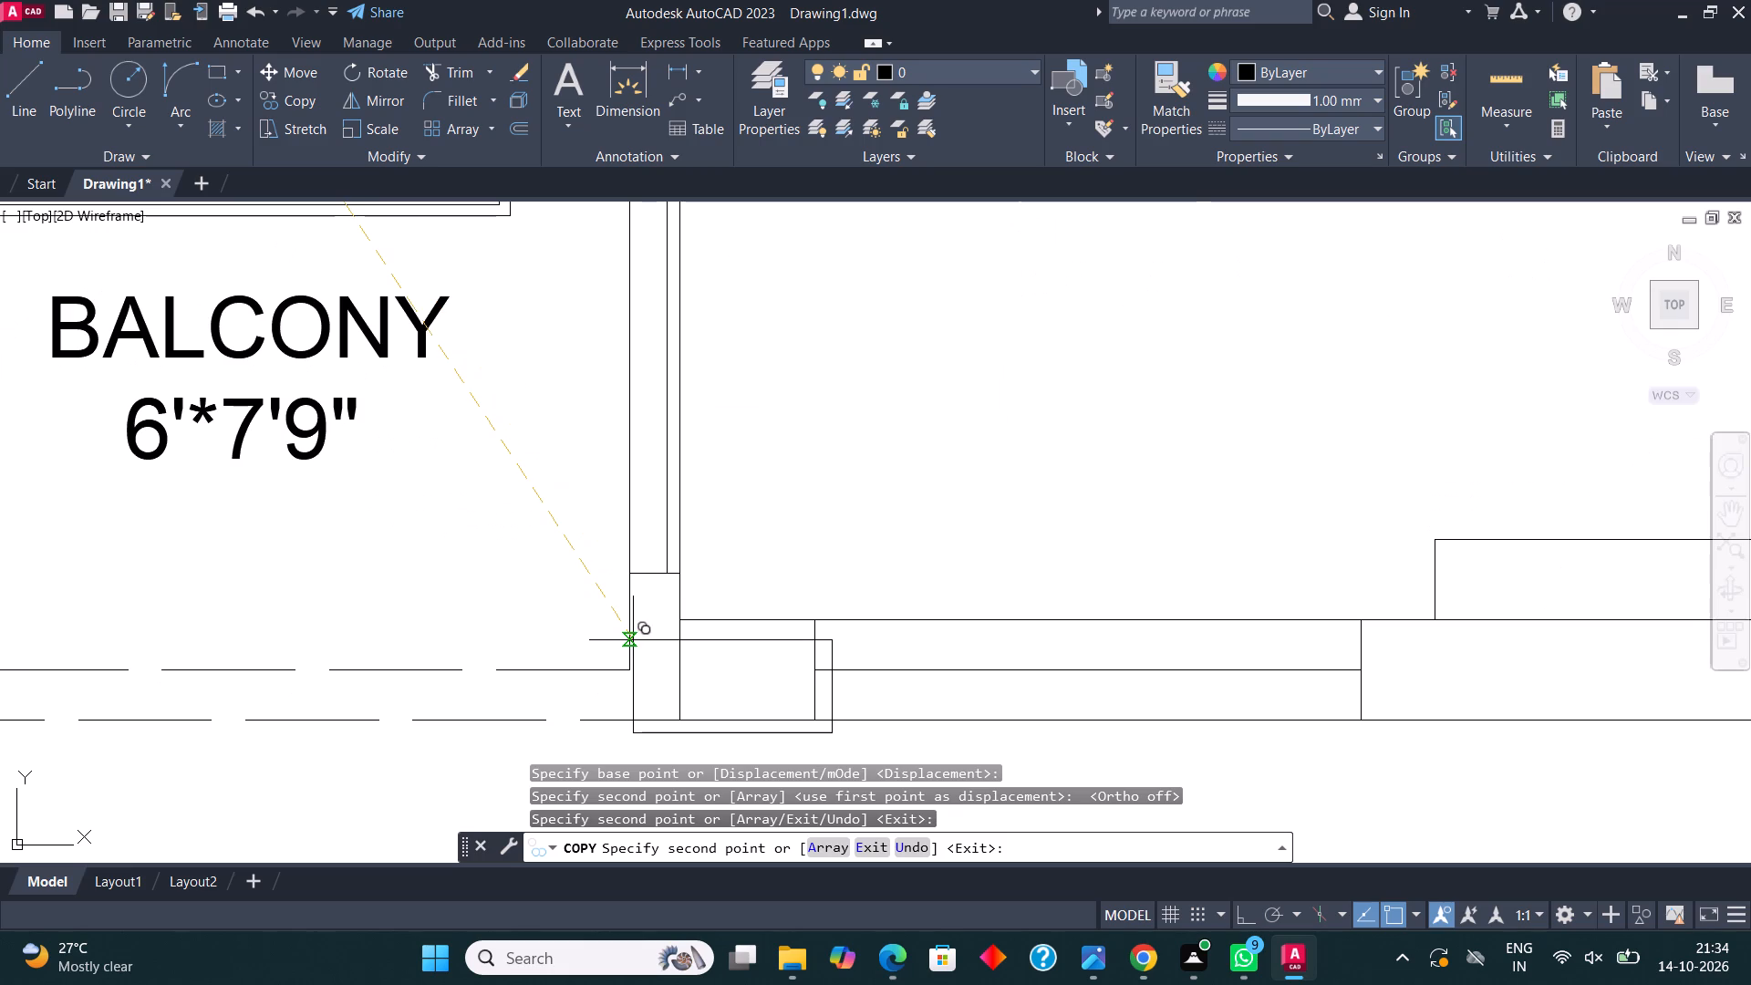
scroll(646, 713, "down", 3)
Place another copy of the horizontal rectangle where the MASTER BEDROOM 1 and BEDROOM 2 dividing wall meets the outer wall.
middle_click_drag(660, 448, 665, 450)
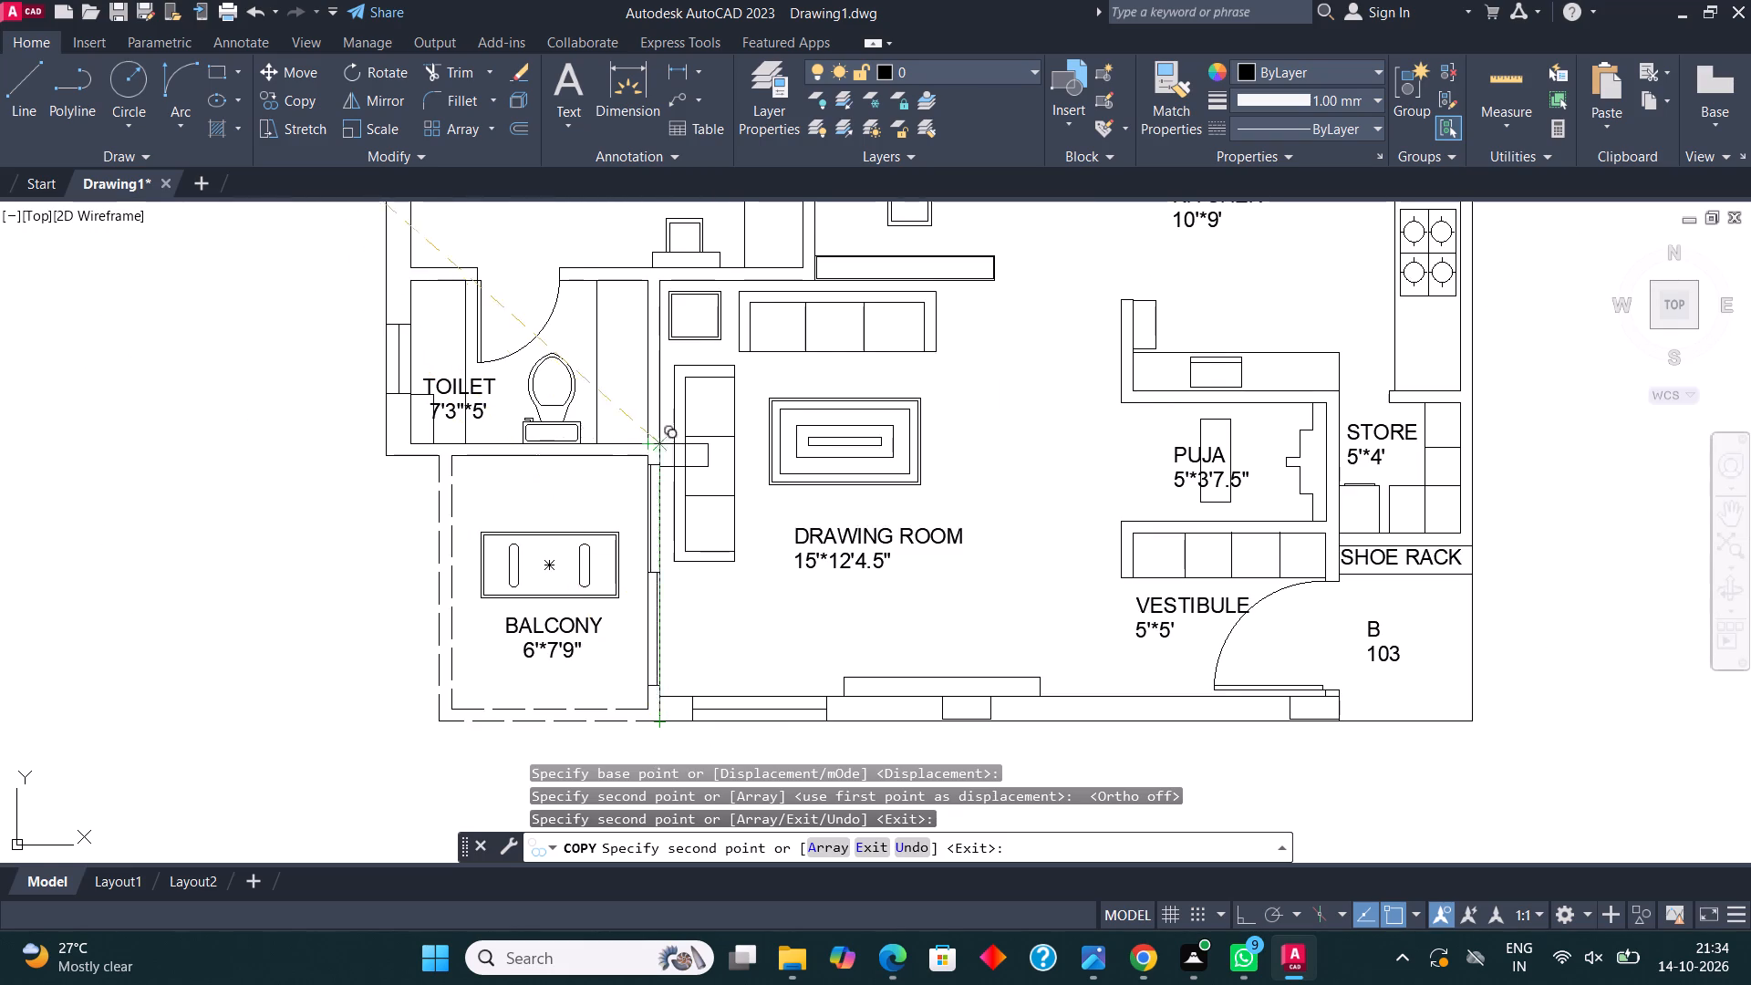
middle_click_drag(665, 450, 777, 604)
scroll(816, 681, "down", 2)
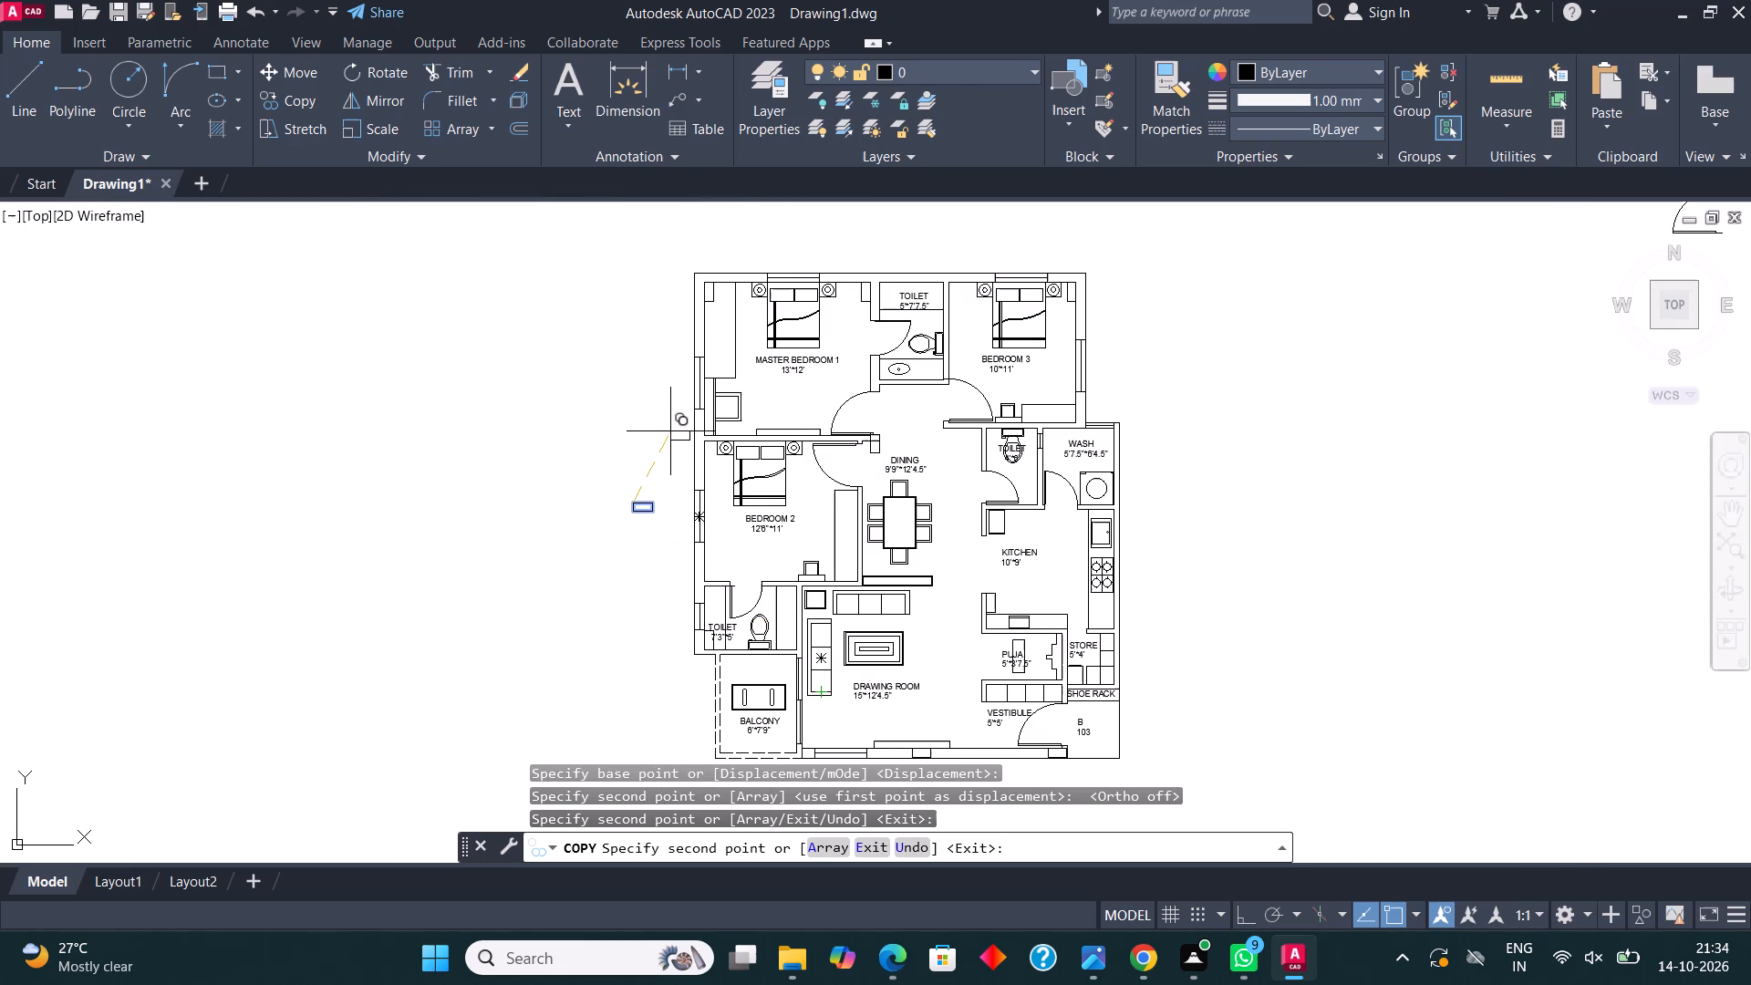
scroll(672, 430, "up", 4)
scroll(850, 461, "up", 2)
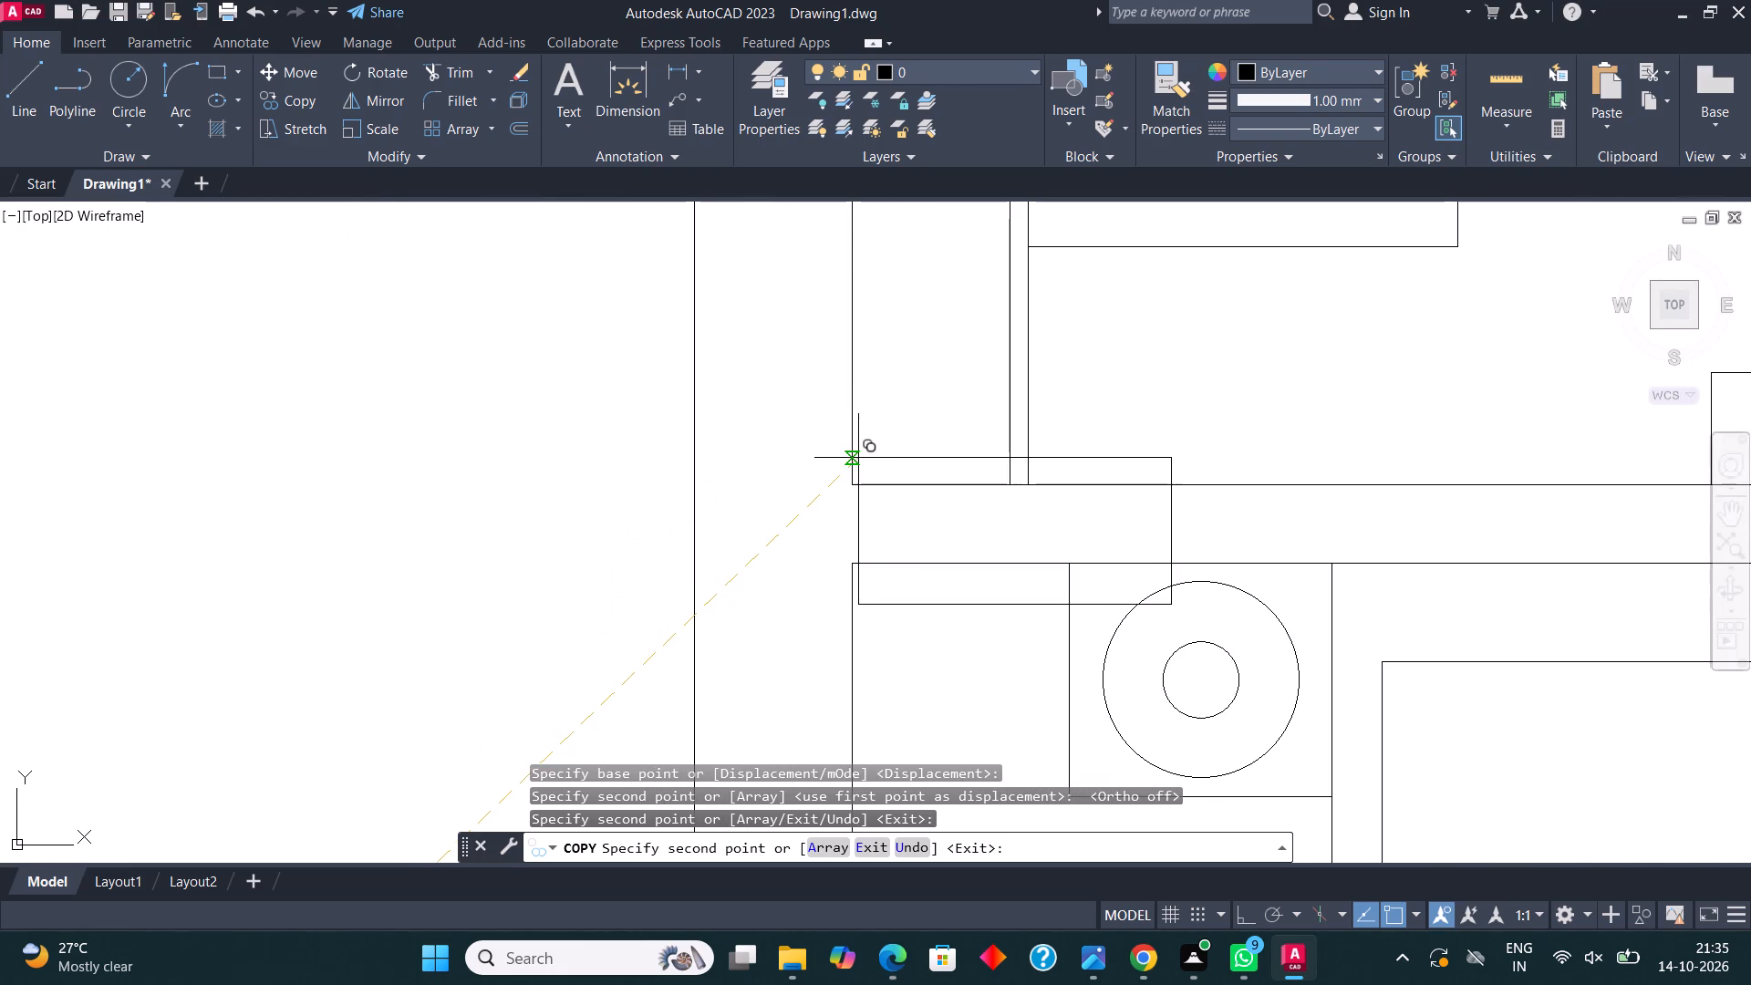
left_click(852, 459)
Place another copy of the horizontal rectangle in the wall above WASH, below BEDROOM 3's outer corner, and end the Copy command.
scroll(634, 425, "down", 2)
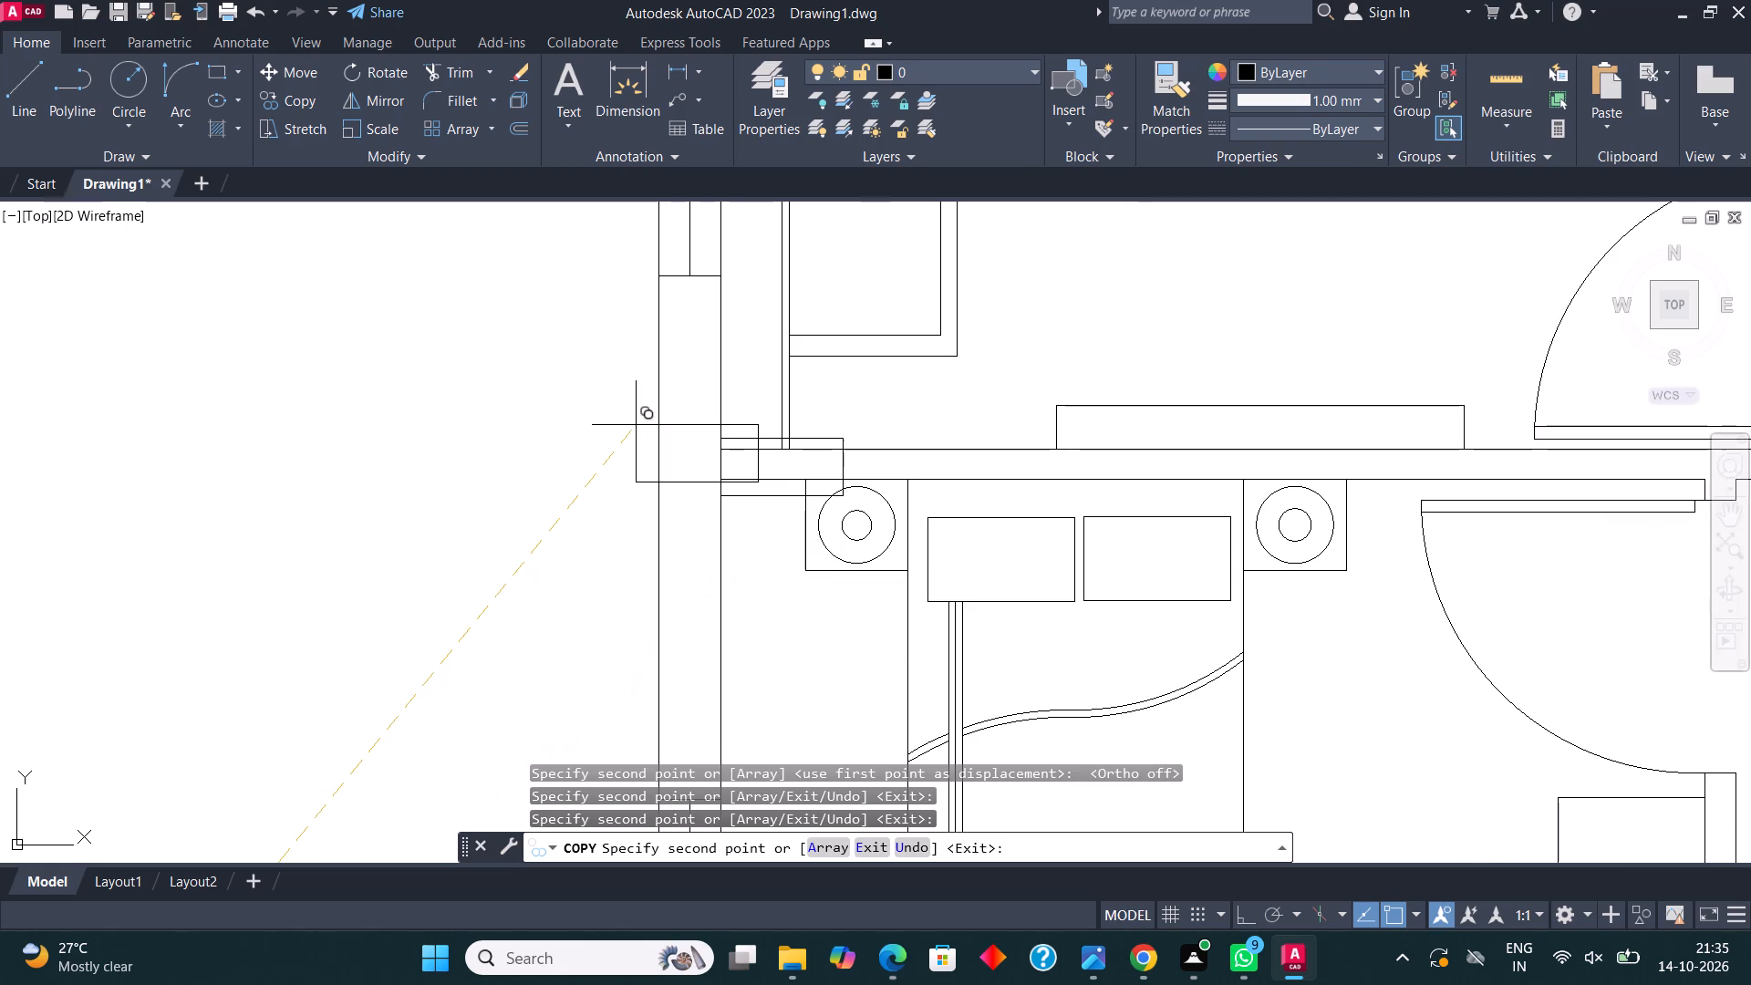
scroll(636, 425, "down", 4)
scroll(1057, 441, "up", 2)
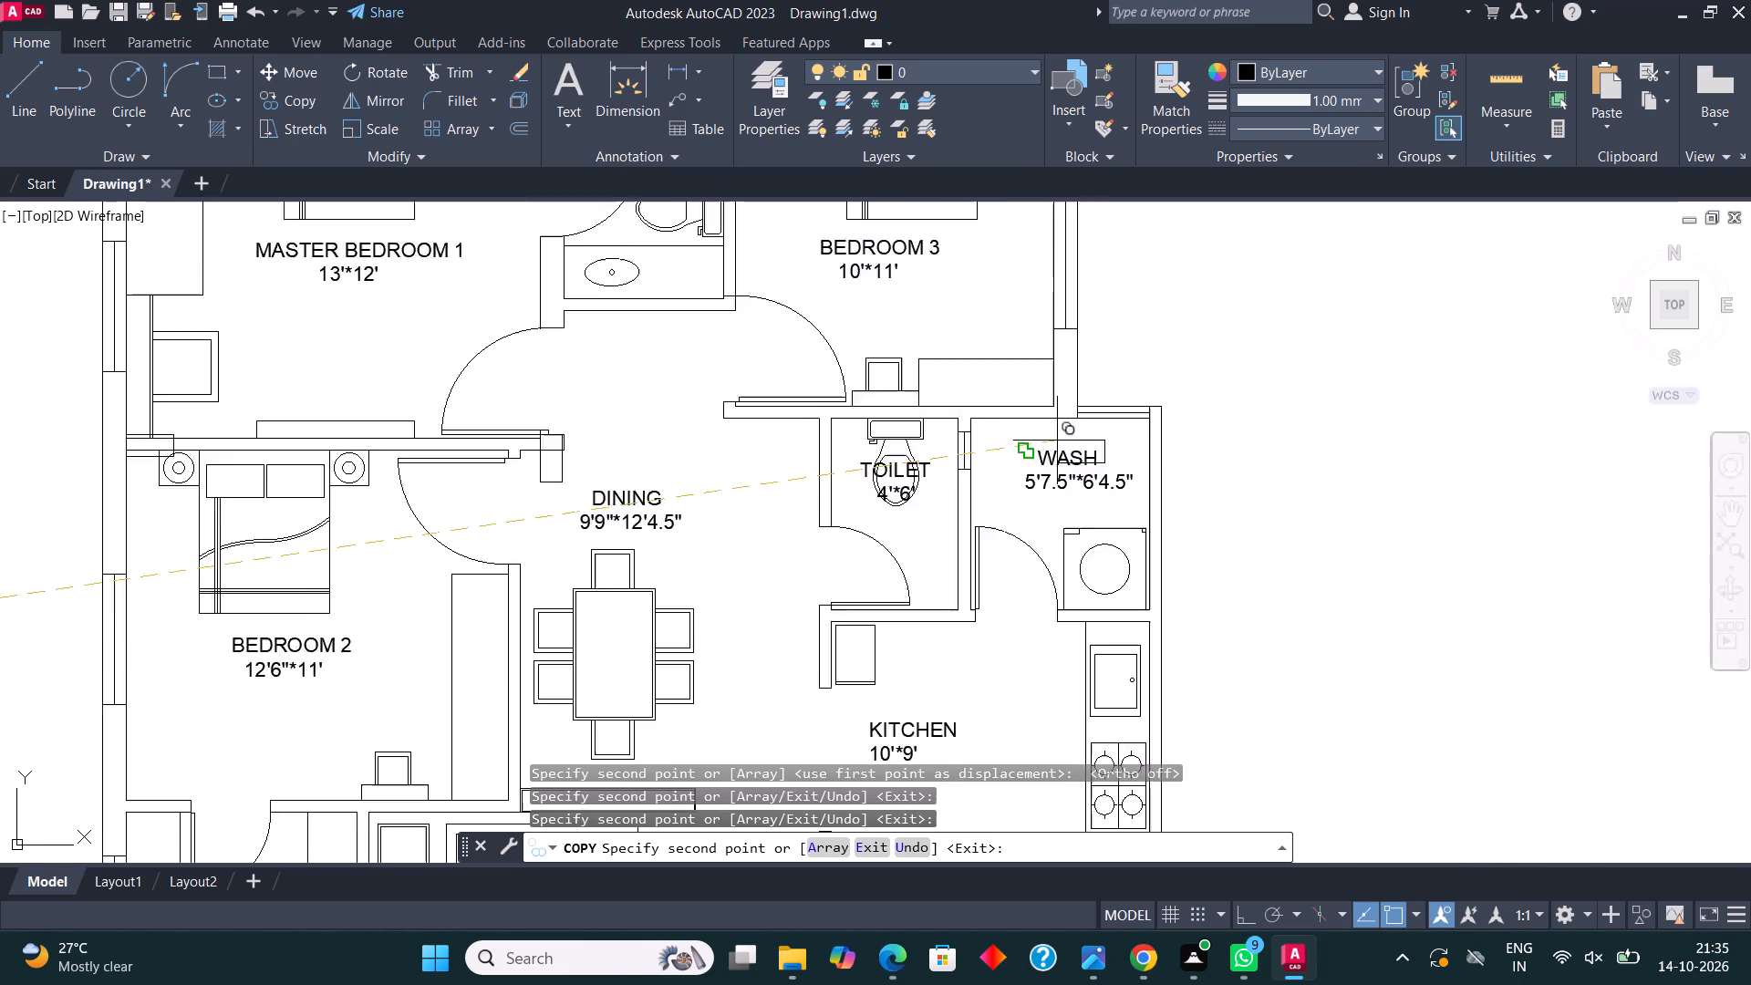
scroll(1057, 441, "up", 2)
left_click(987, 351)
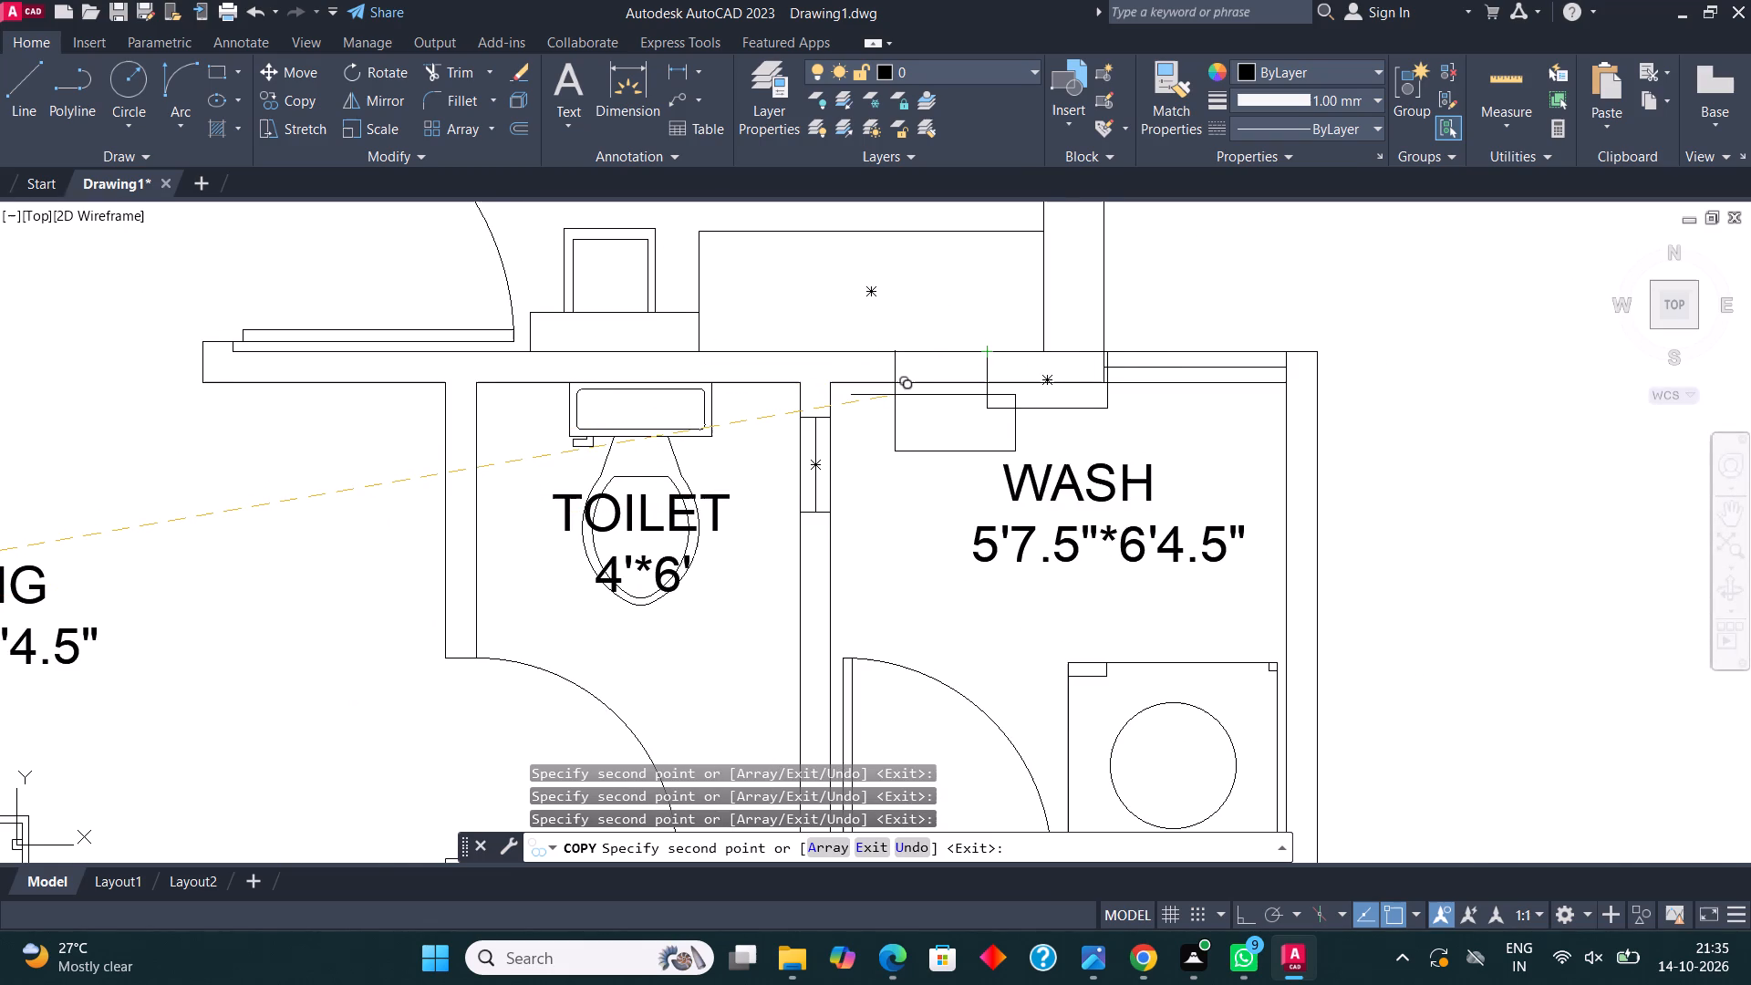
scroll(895, 395, "down", 2)
middle_click_drag(937, 488, 989, 520)
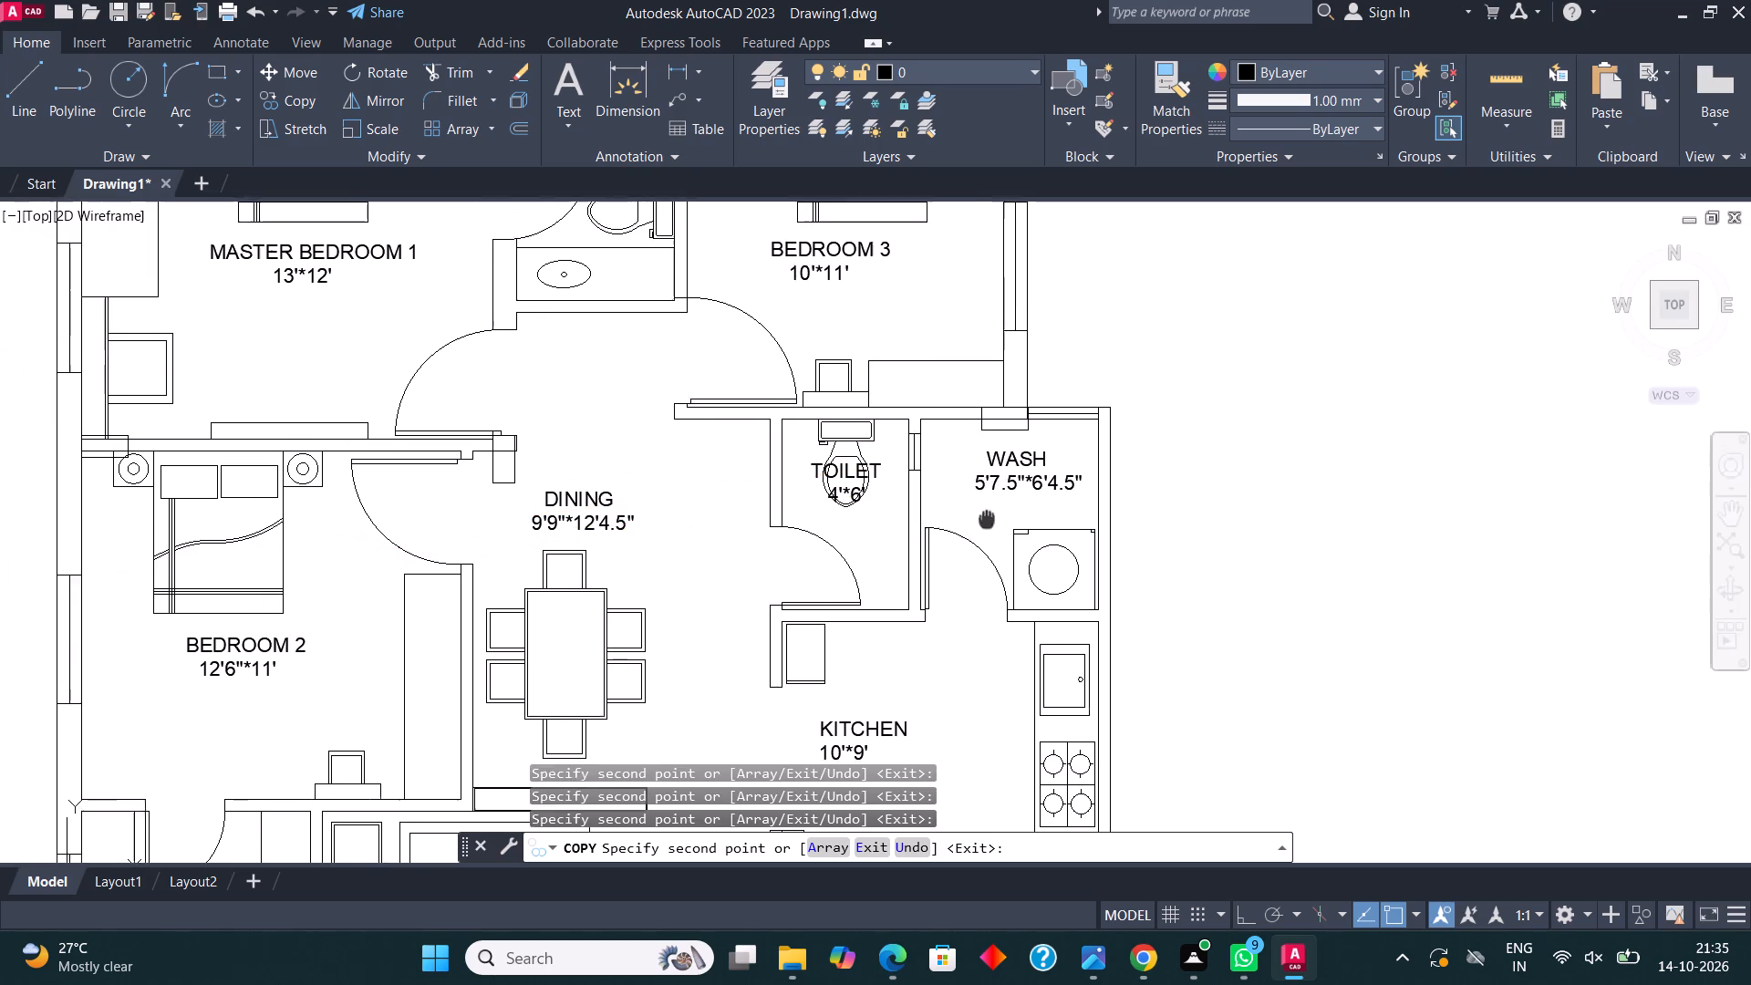
middle_click_drag(989, 520, 1003, 542)
scroll(1036, 420, "up", 3)
key("Escape")
Move the rectangle above WASH so its upper-right corner meets the outer face of BEDROOM 3's wall.
scroll(1060, 547, "up", 1)
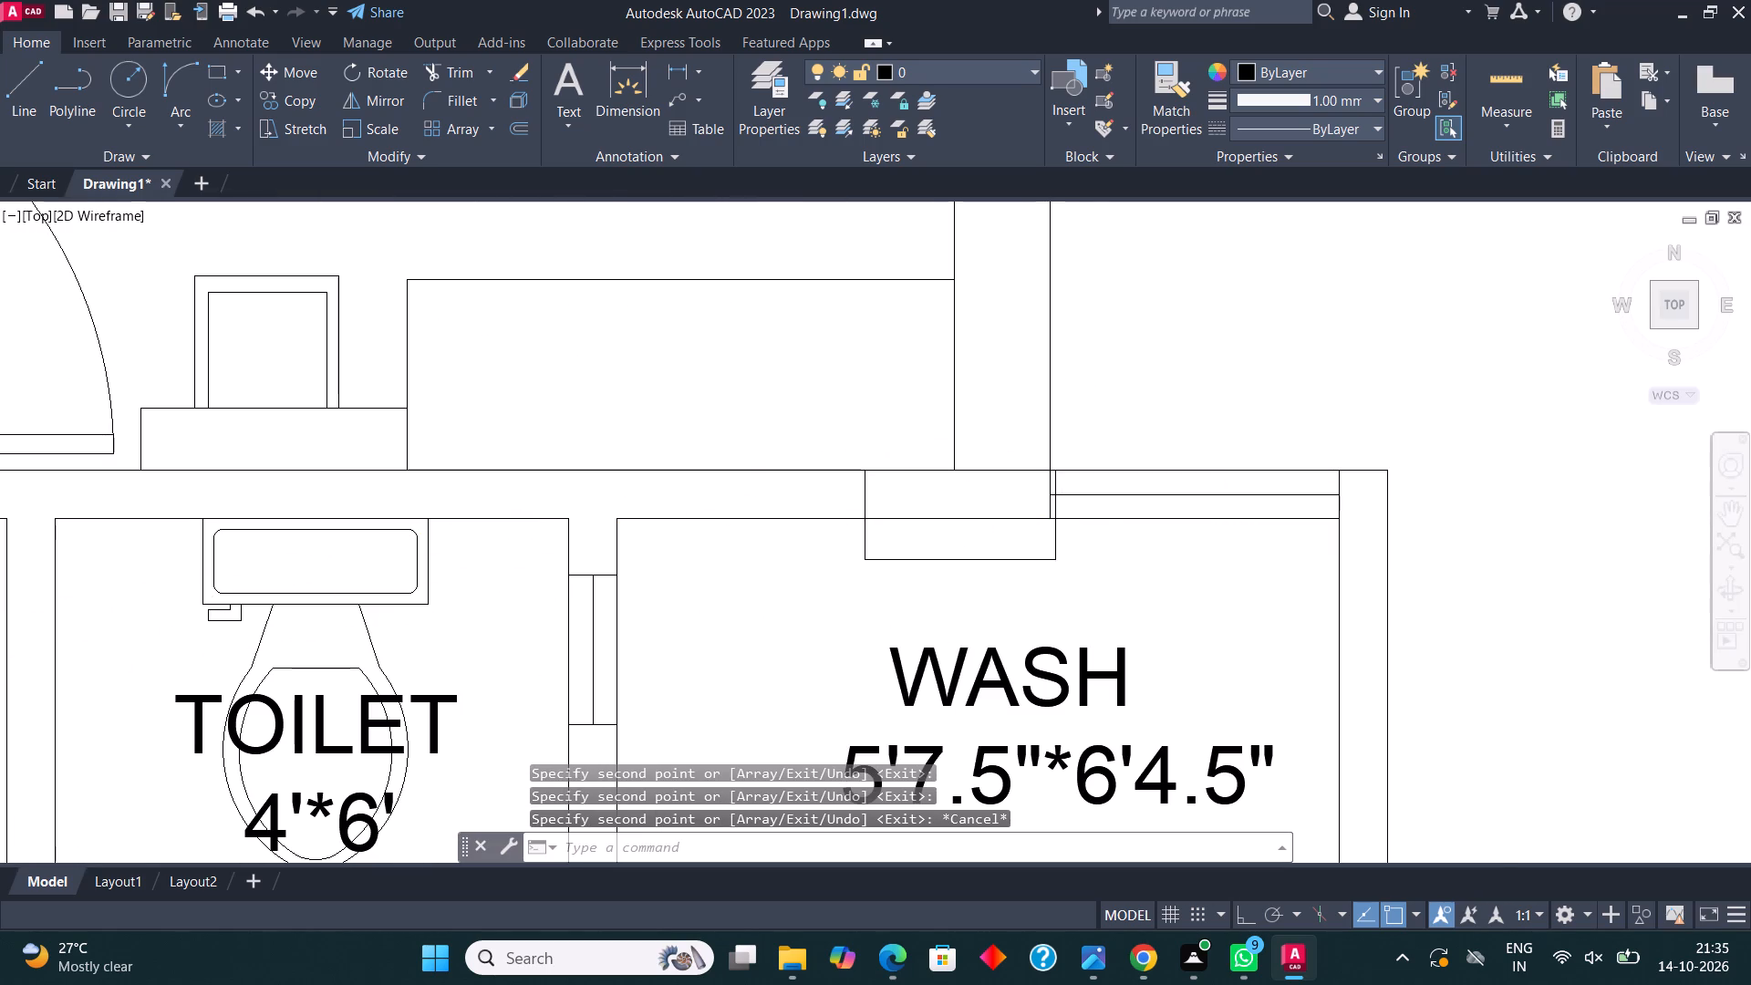
scroll(1060, 547, "up", 2)
left_click(1040, 528)
left_click(981, 522)
left_click(285, 69)
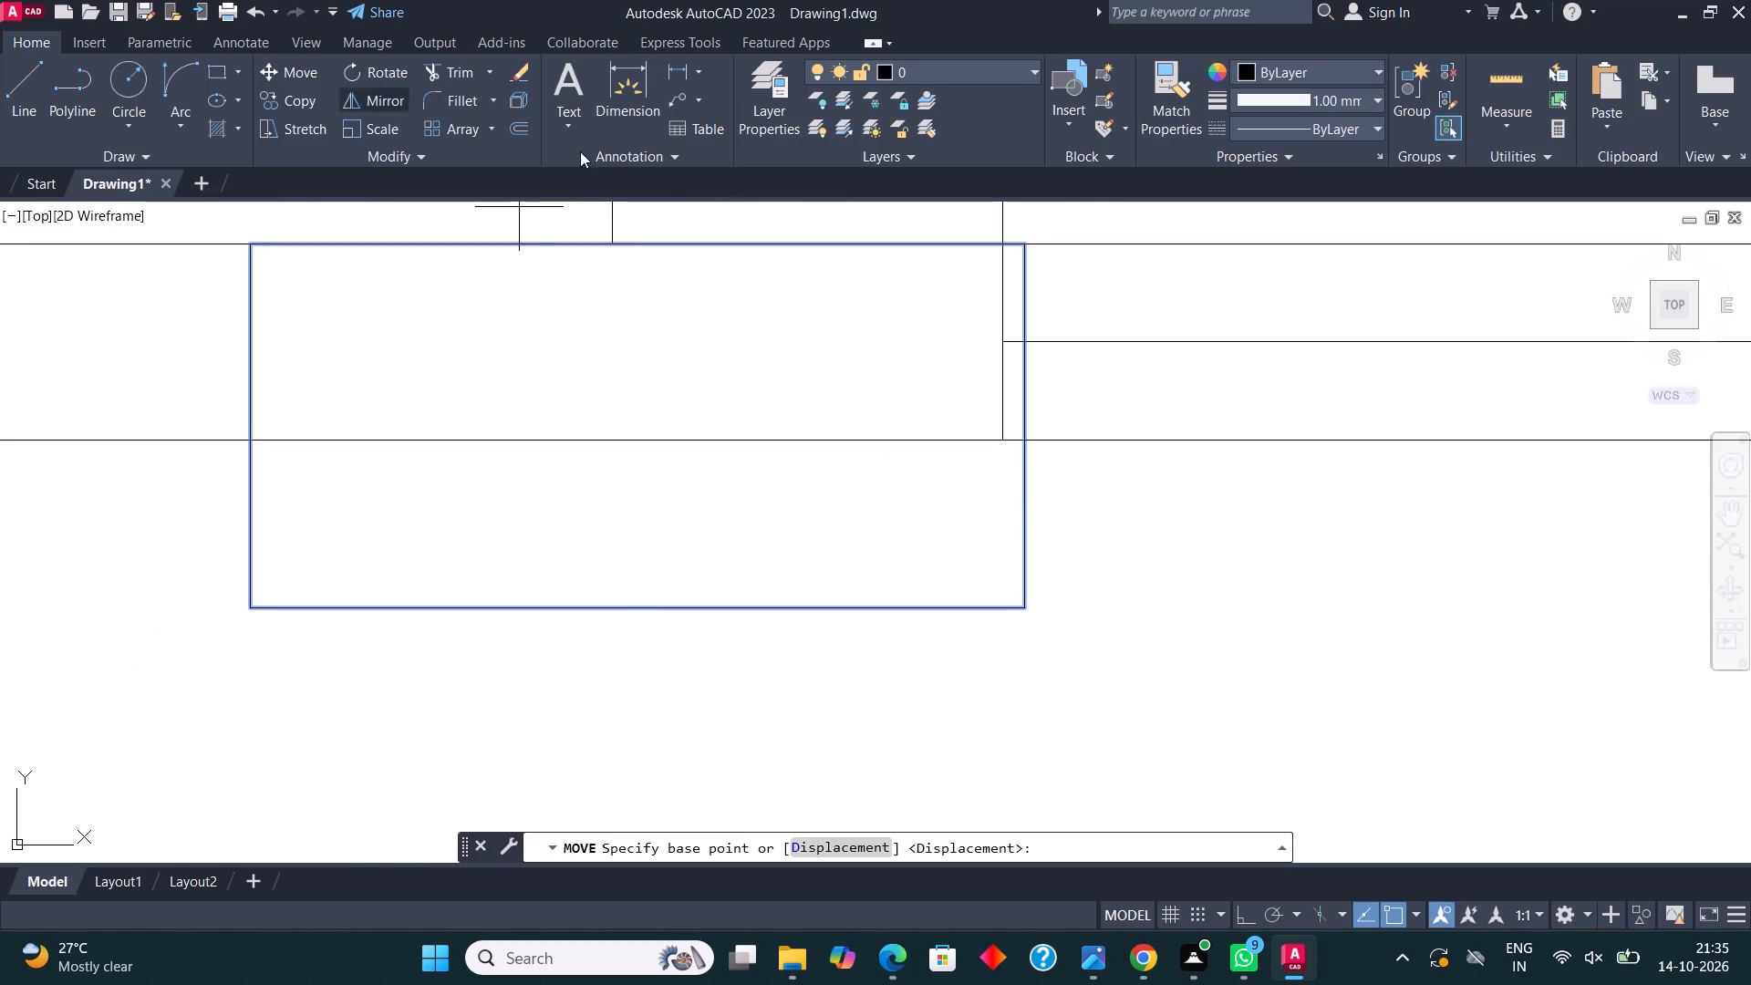
left_click(1015, 245)
left_click(998, 245)
Delete the spare horizontal rectangle outside BEDROOM 2's outer wall.
scroll(1037, 391, "down", 4)
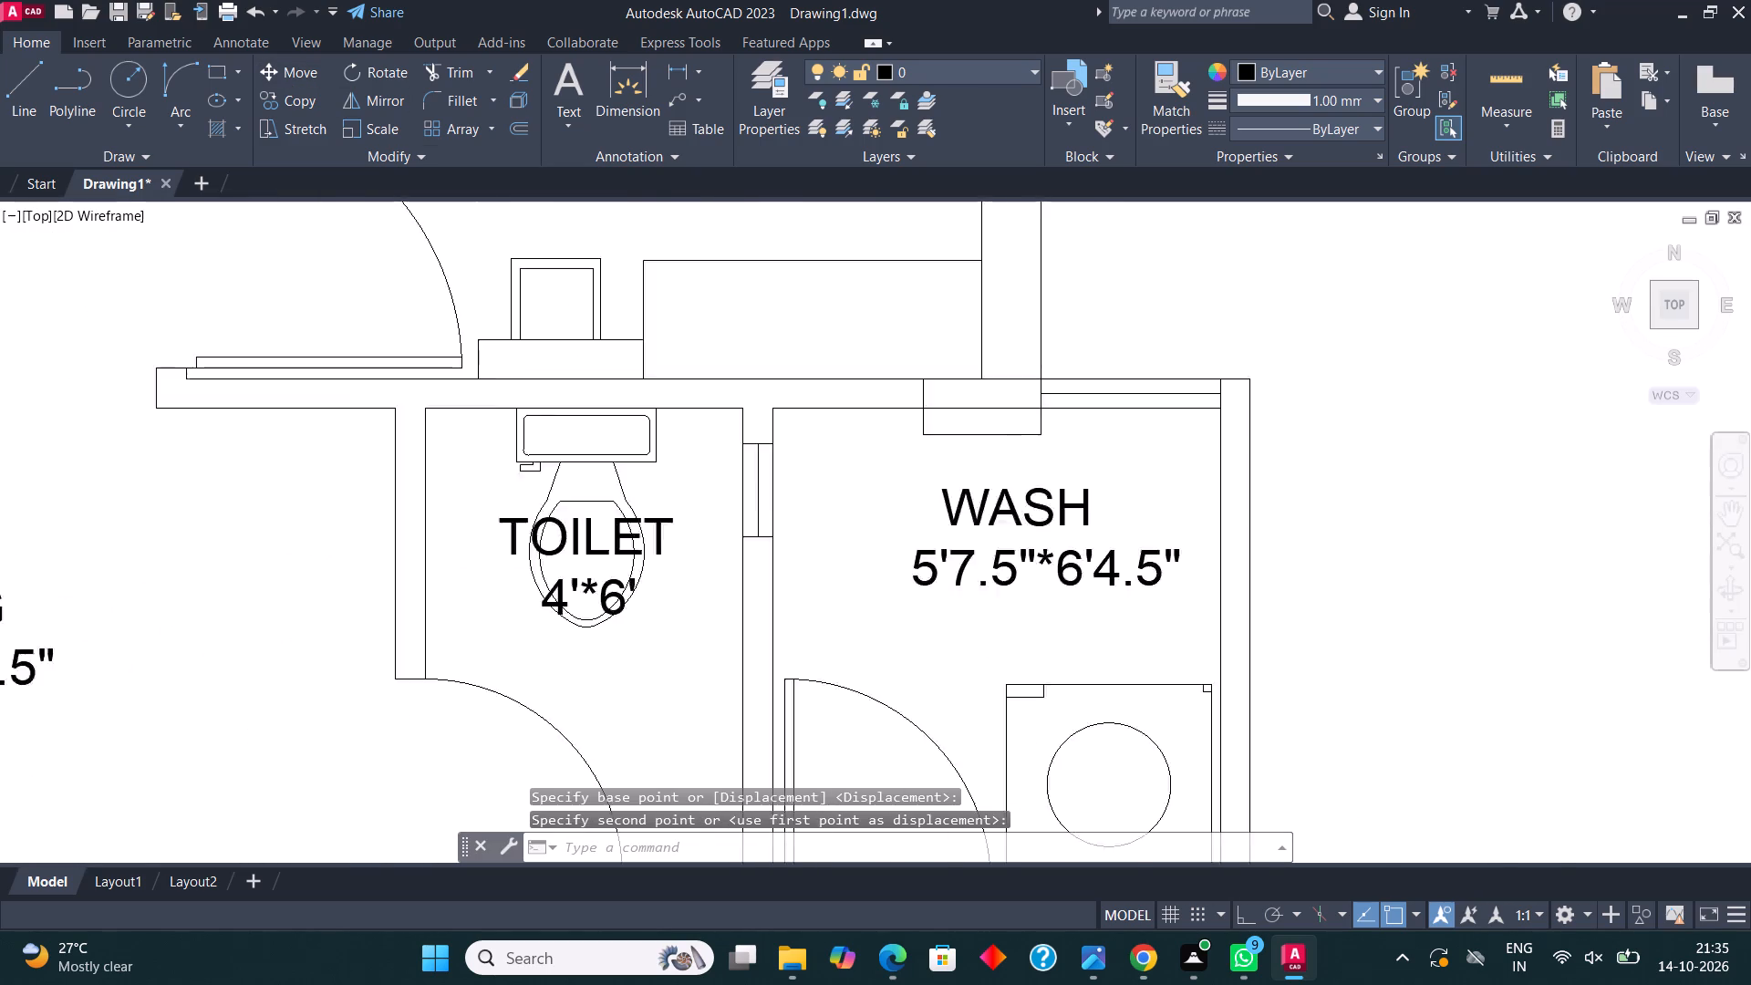
scroll(1062, 415, "down", 1)
scroll(1050, 515, "down", 2)
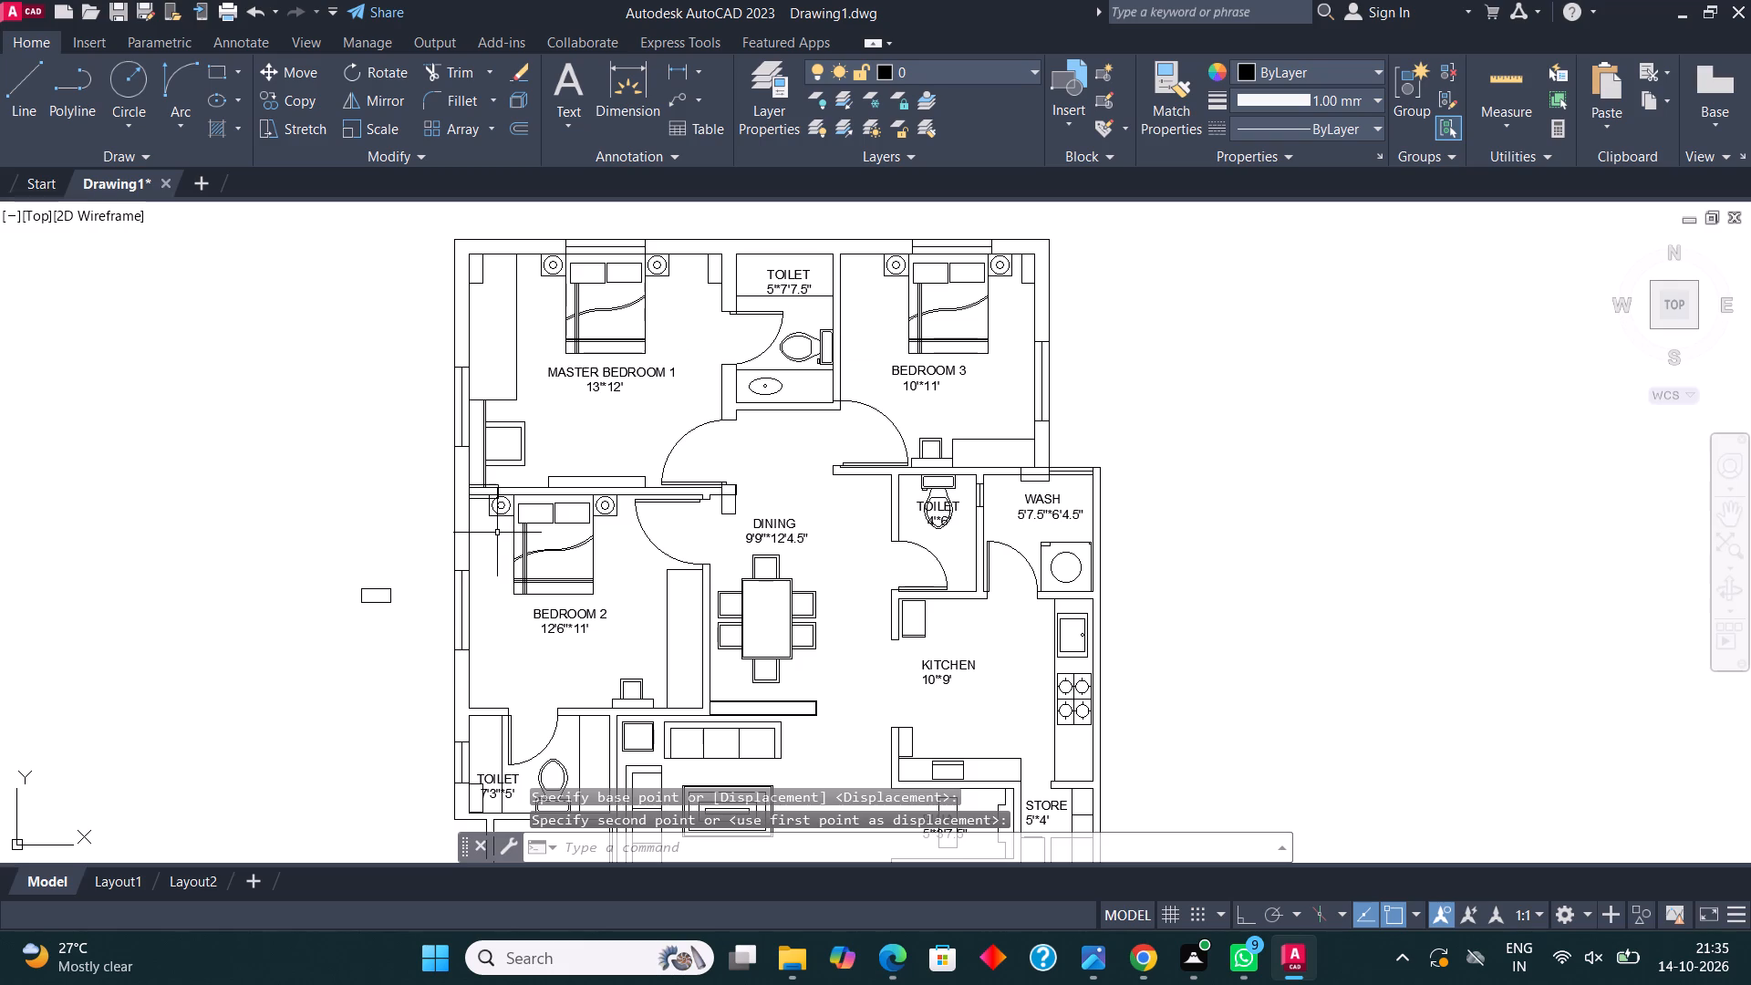
middle_click_drag(500, 535, 576, 538)
left_click_drag(475, 642, 450, 615)
left_click(398, 554)
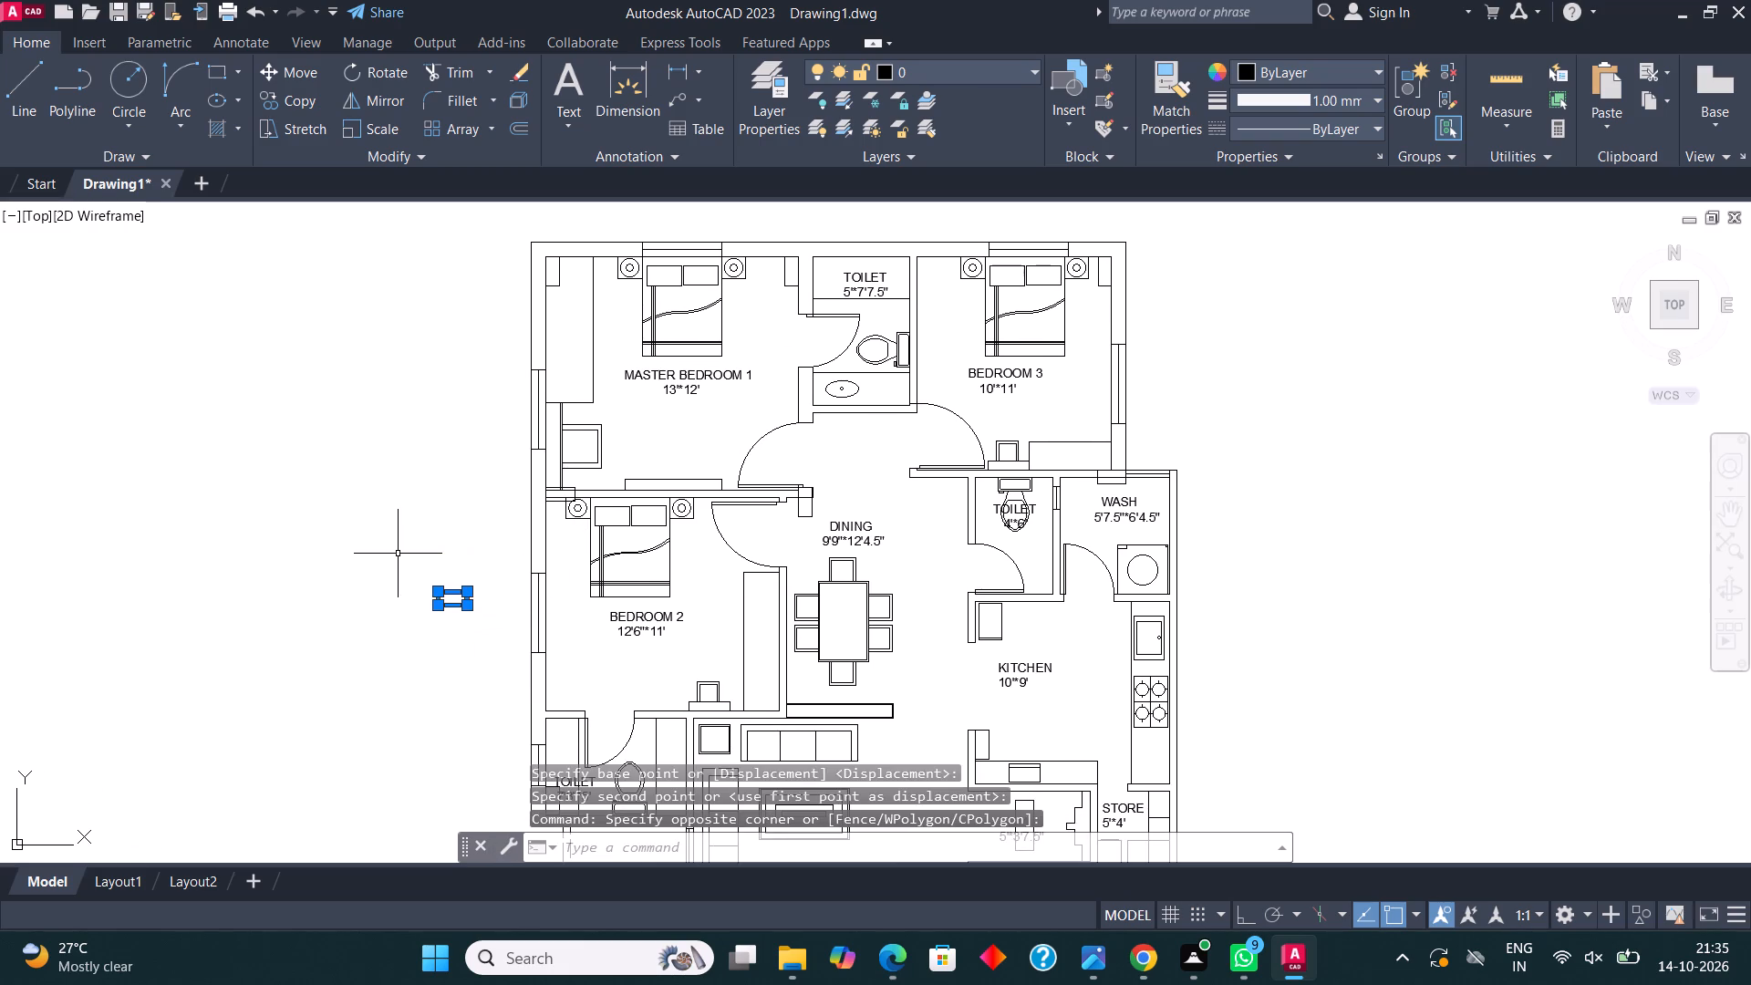
key("Delete")
Shrink the rectangle at the outer end of the MASTER BEDROOM 1 and BEDROOM 2 dividing wall by stretching its upper, lower and right edges inward.
scroll(520, 479, "up", 4)
middle_click_drag(796, 607, 789, 590)
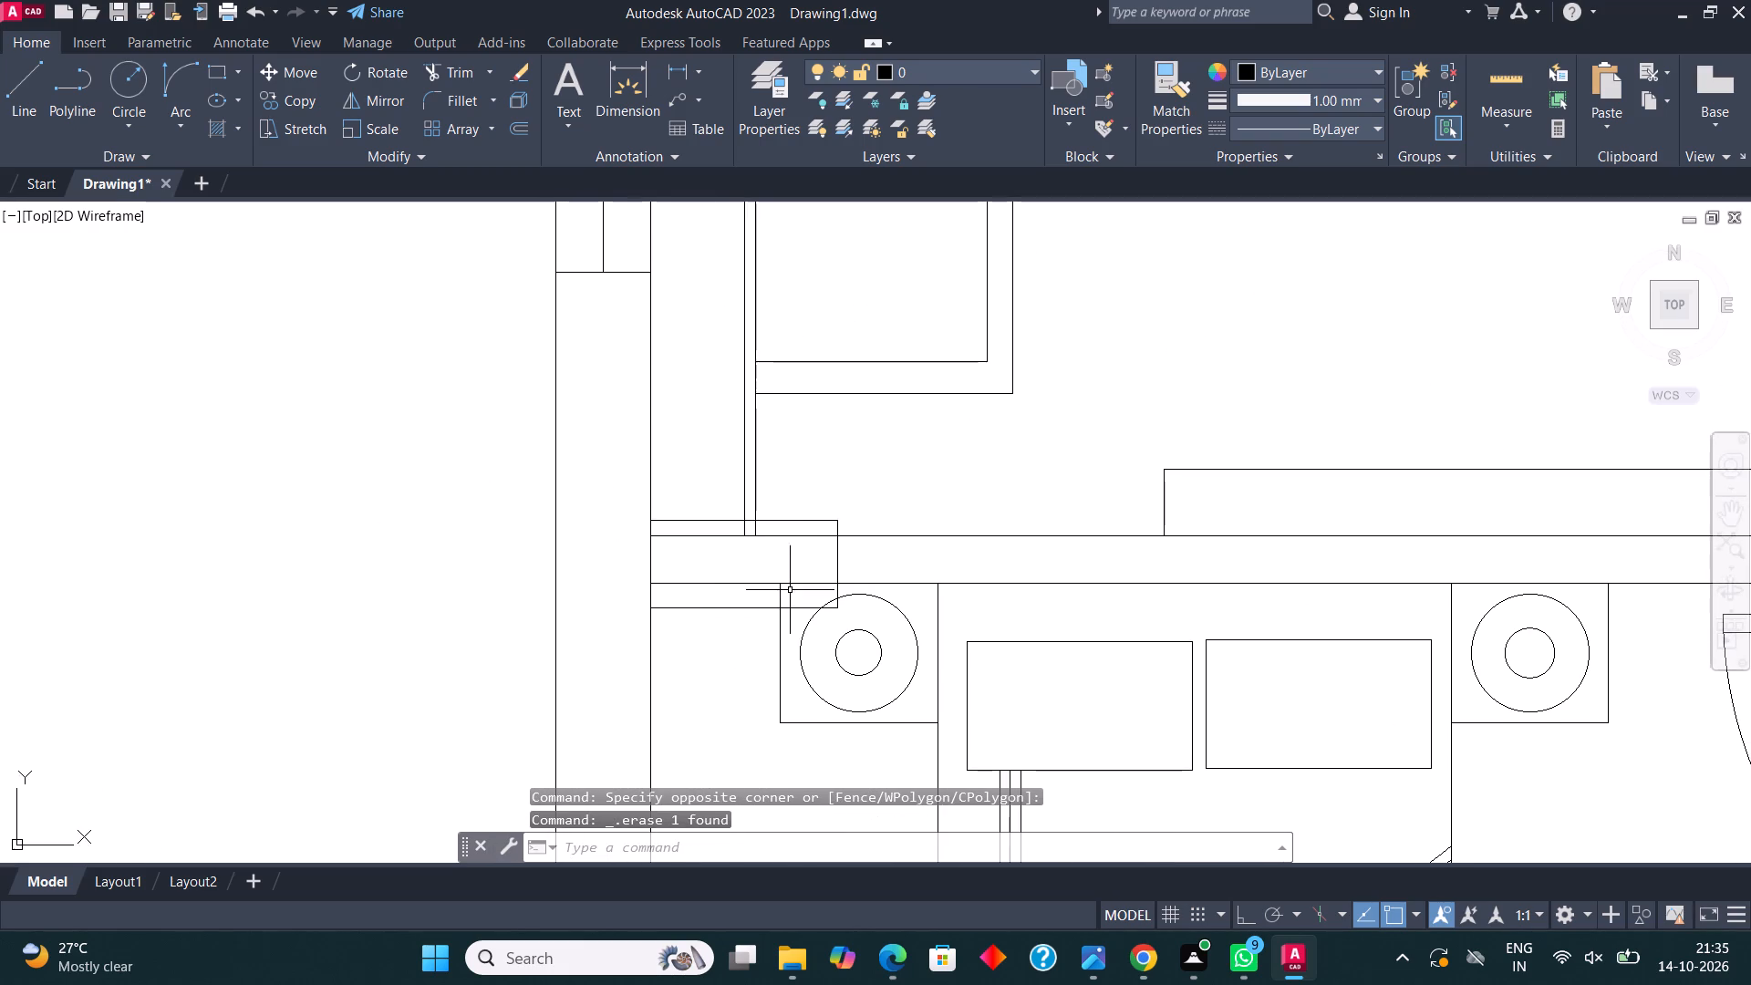
scroll(770, 572, "up", 1)
left_click(656, 489)
left_click(723, 494)
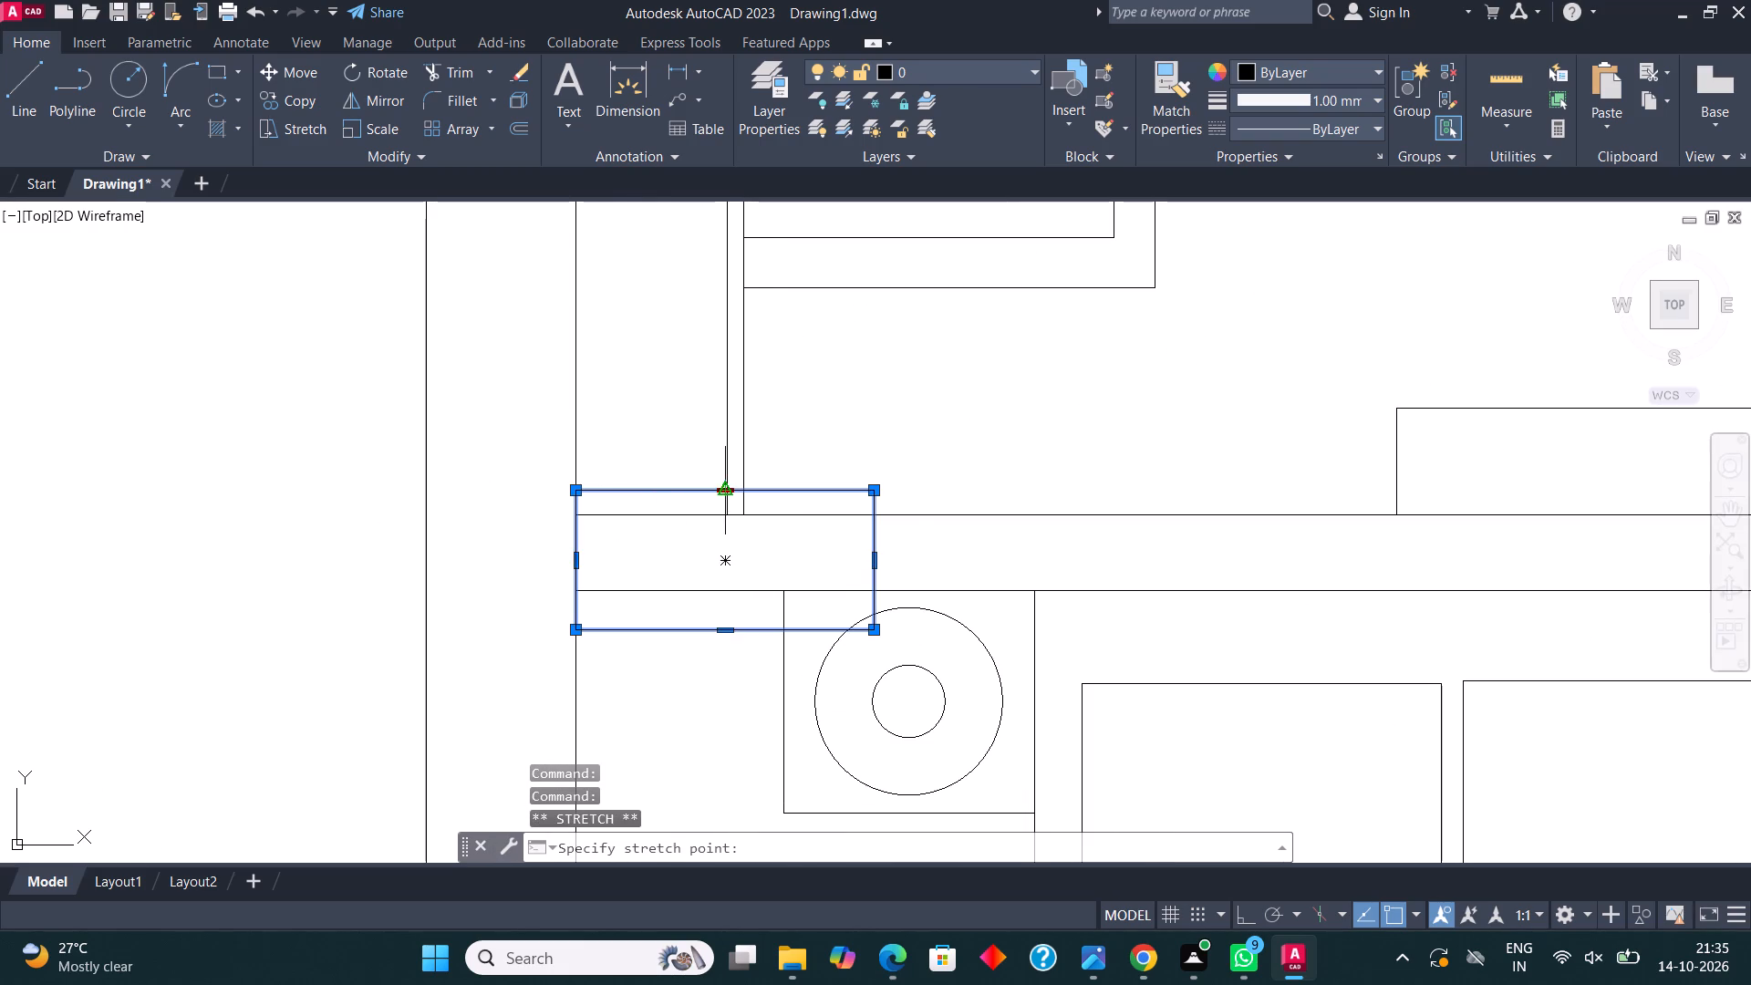
scroll(718, 490, "up", 1)
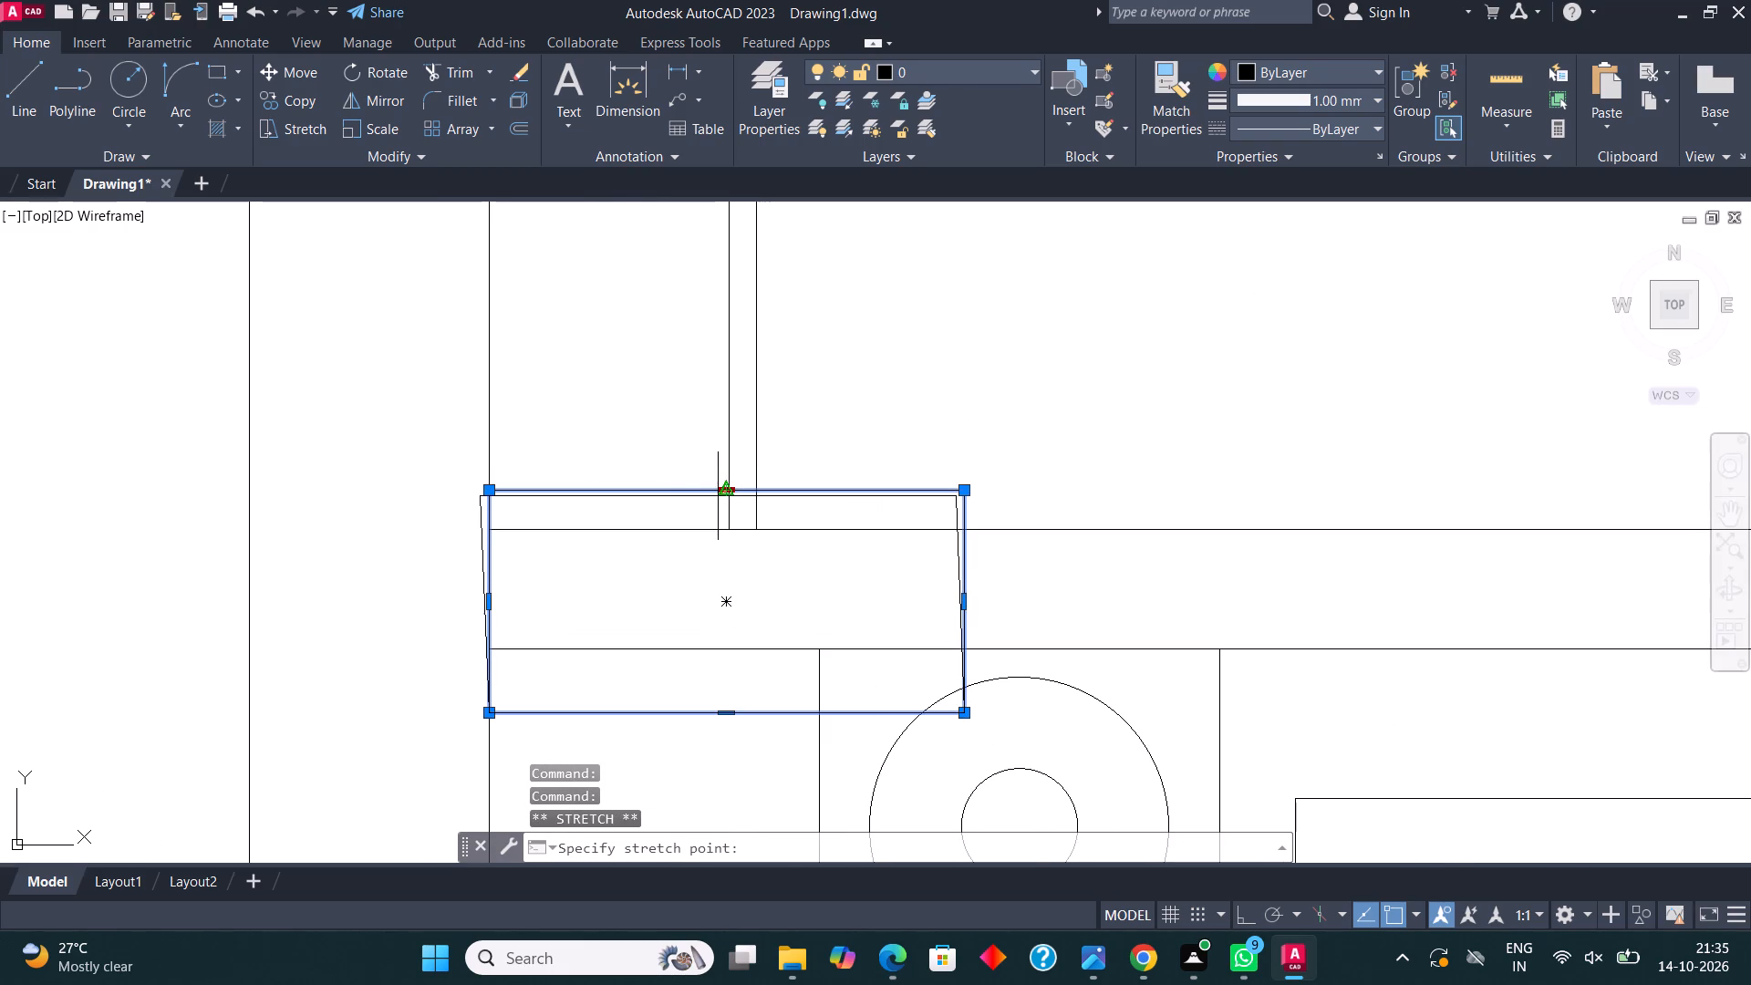
key("F8")
left_click(723, 511)
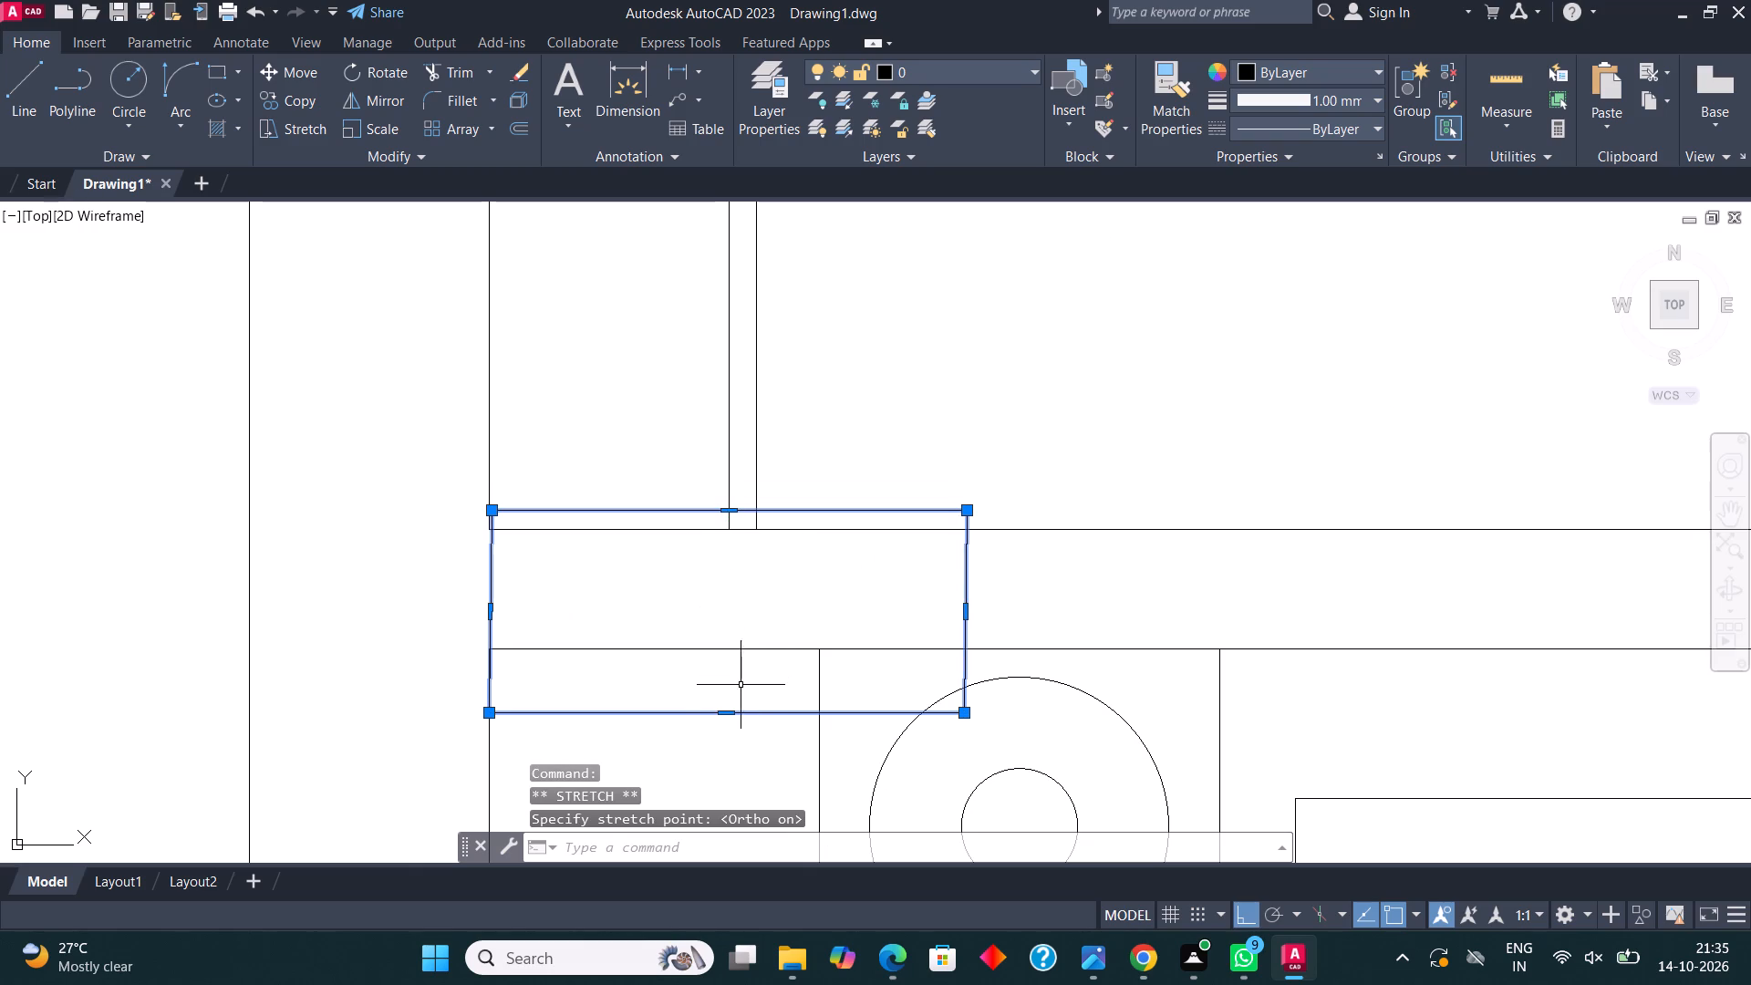
left_click(732, 716)
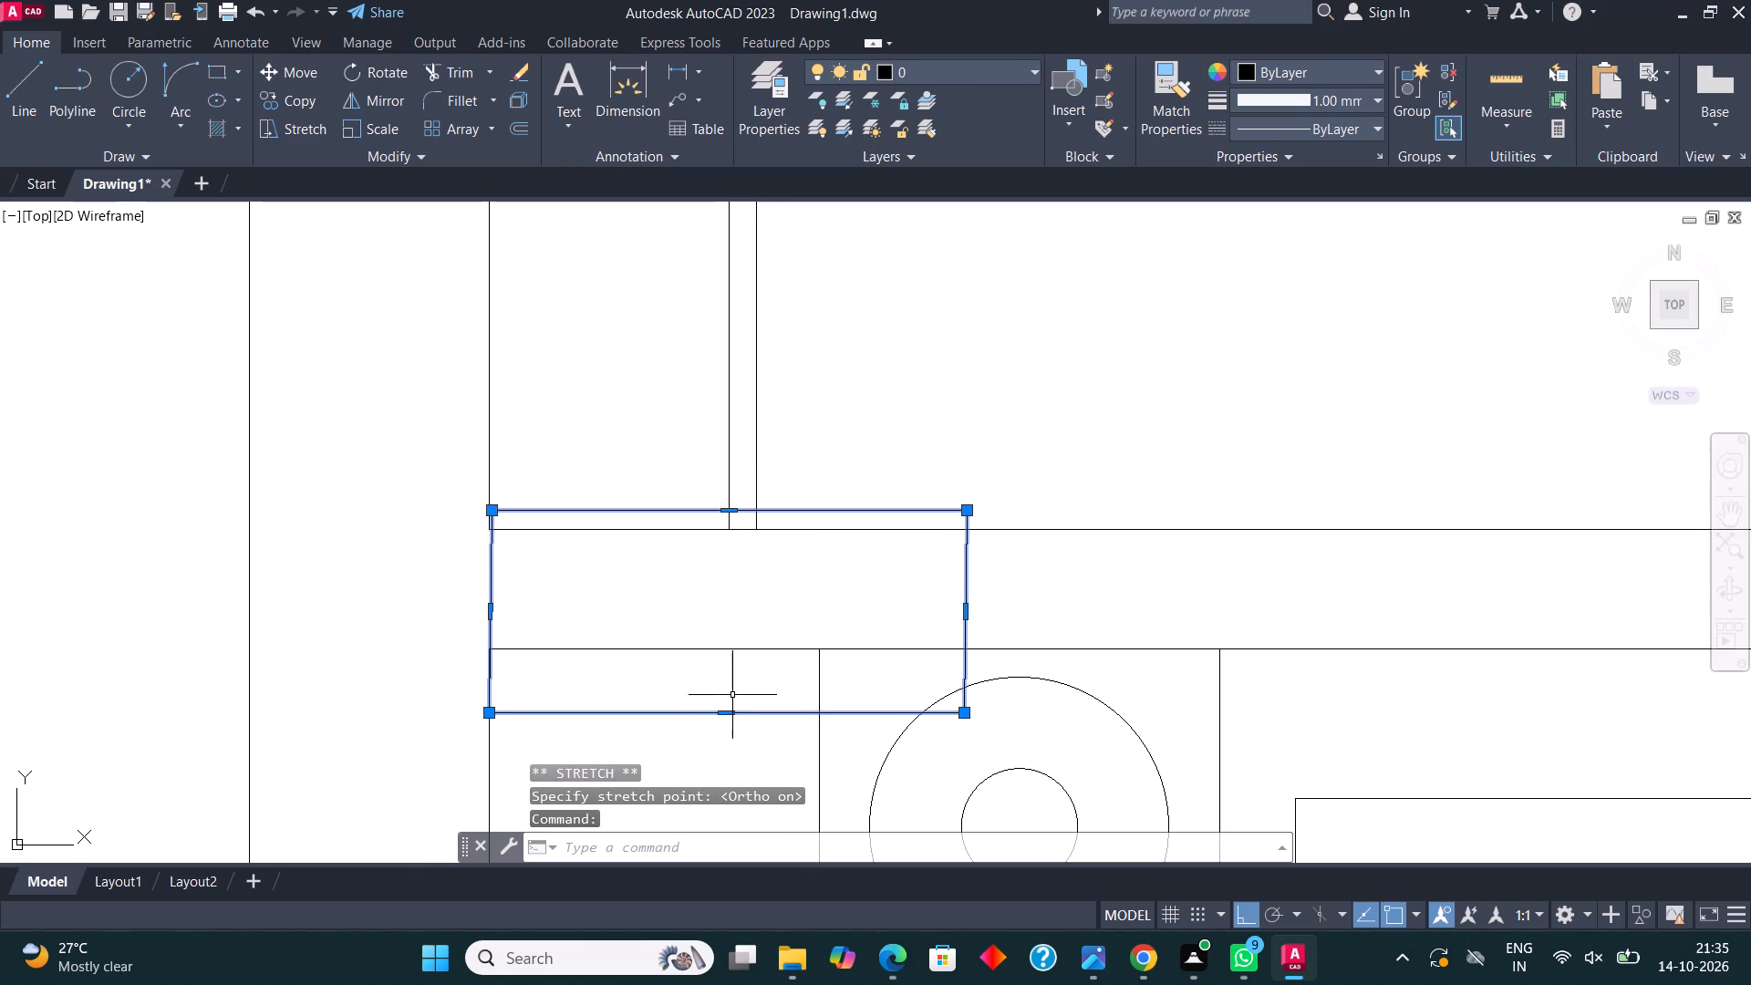
left_click(726, 715)
left_click(730, 677)
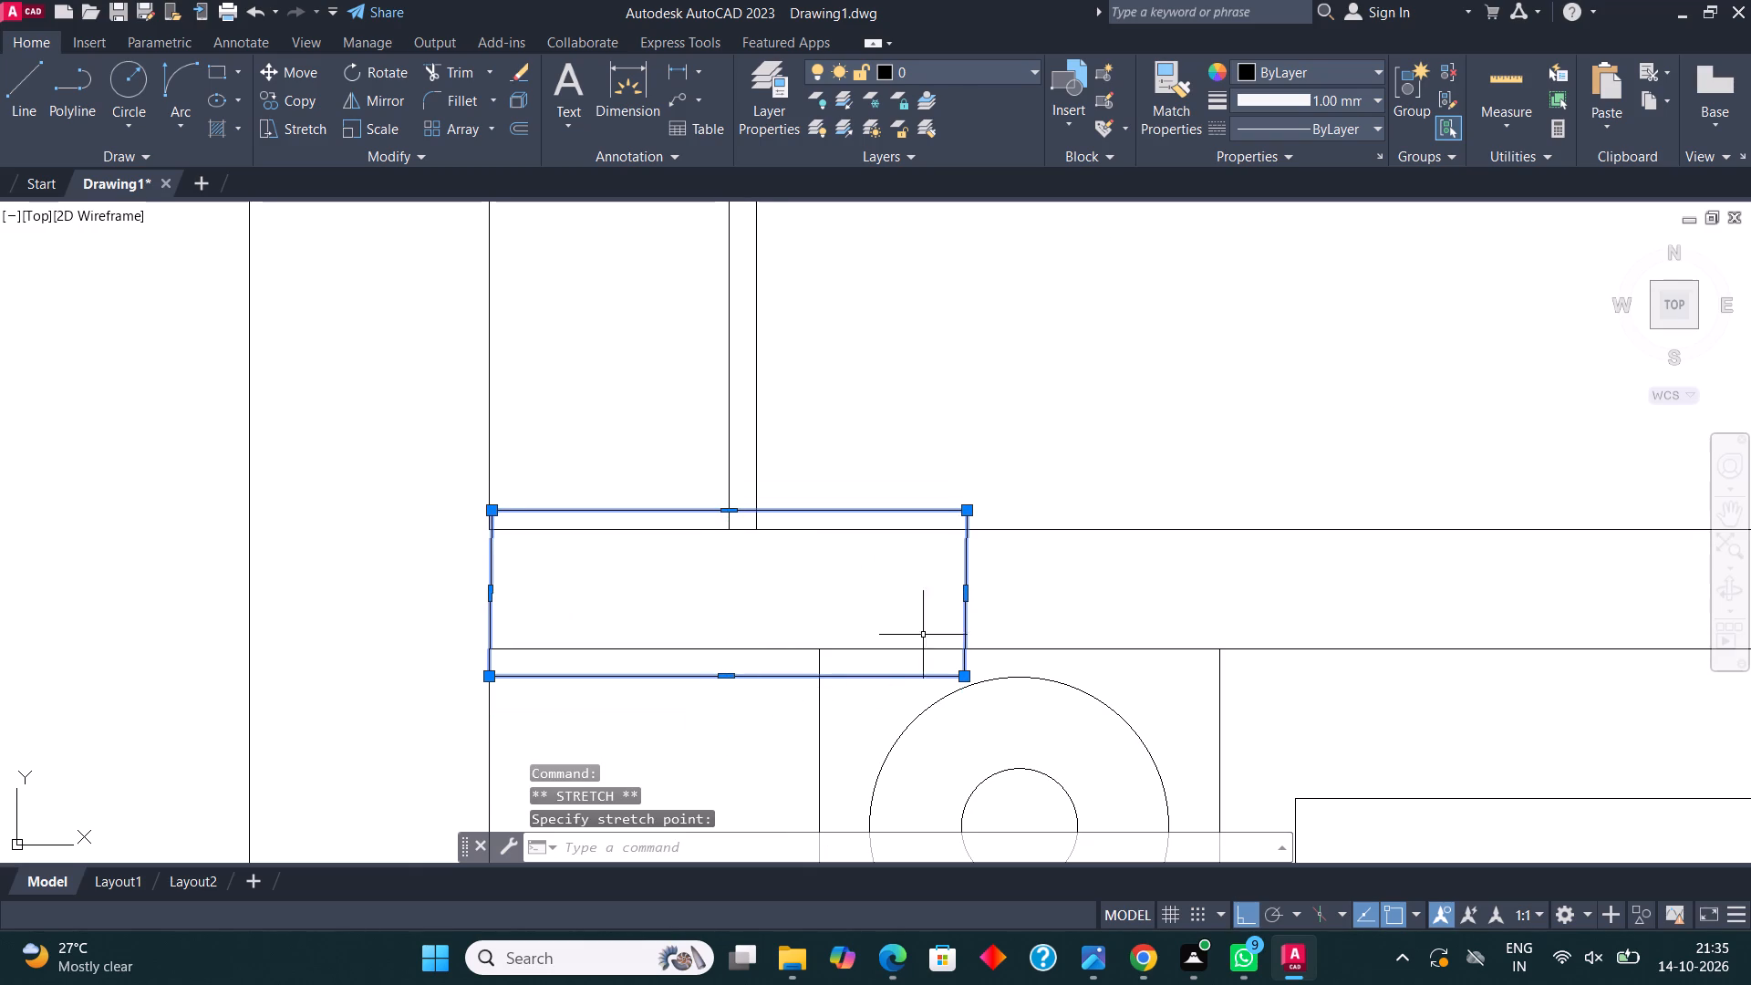
left_click(966, 596)
left_click(830, 595)
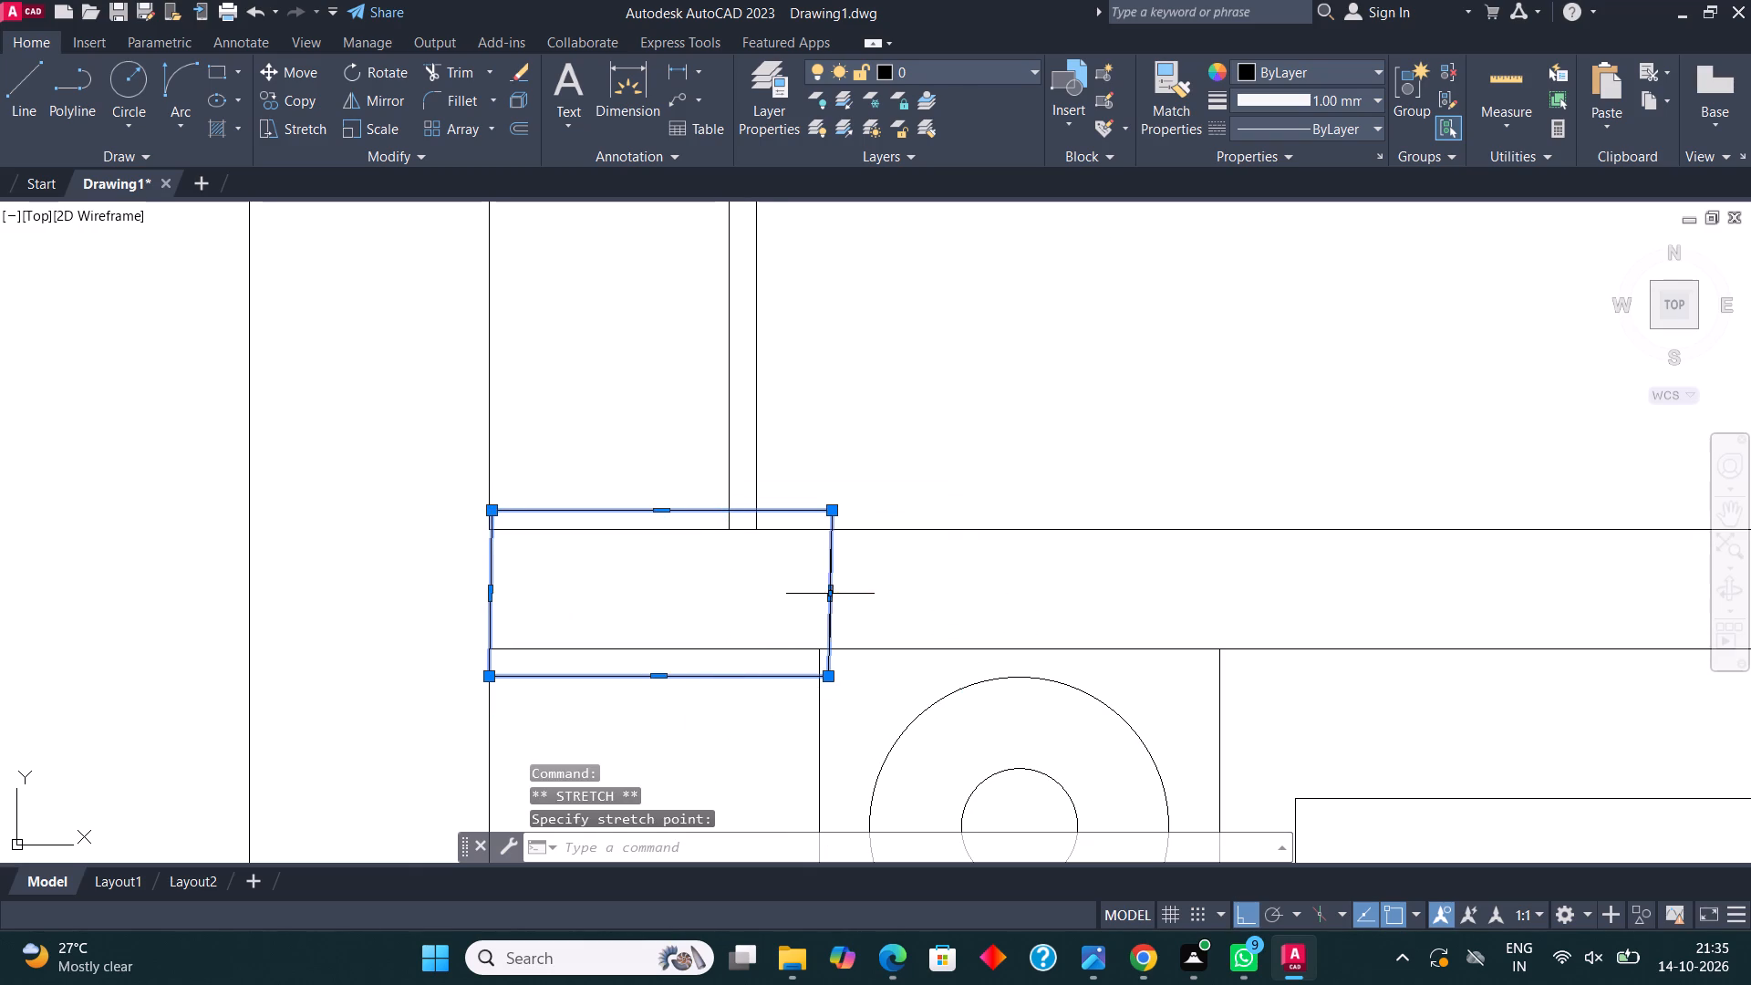
key("Escape")
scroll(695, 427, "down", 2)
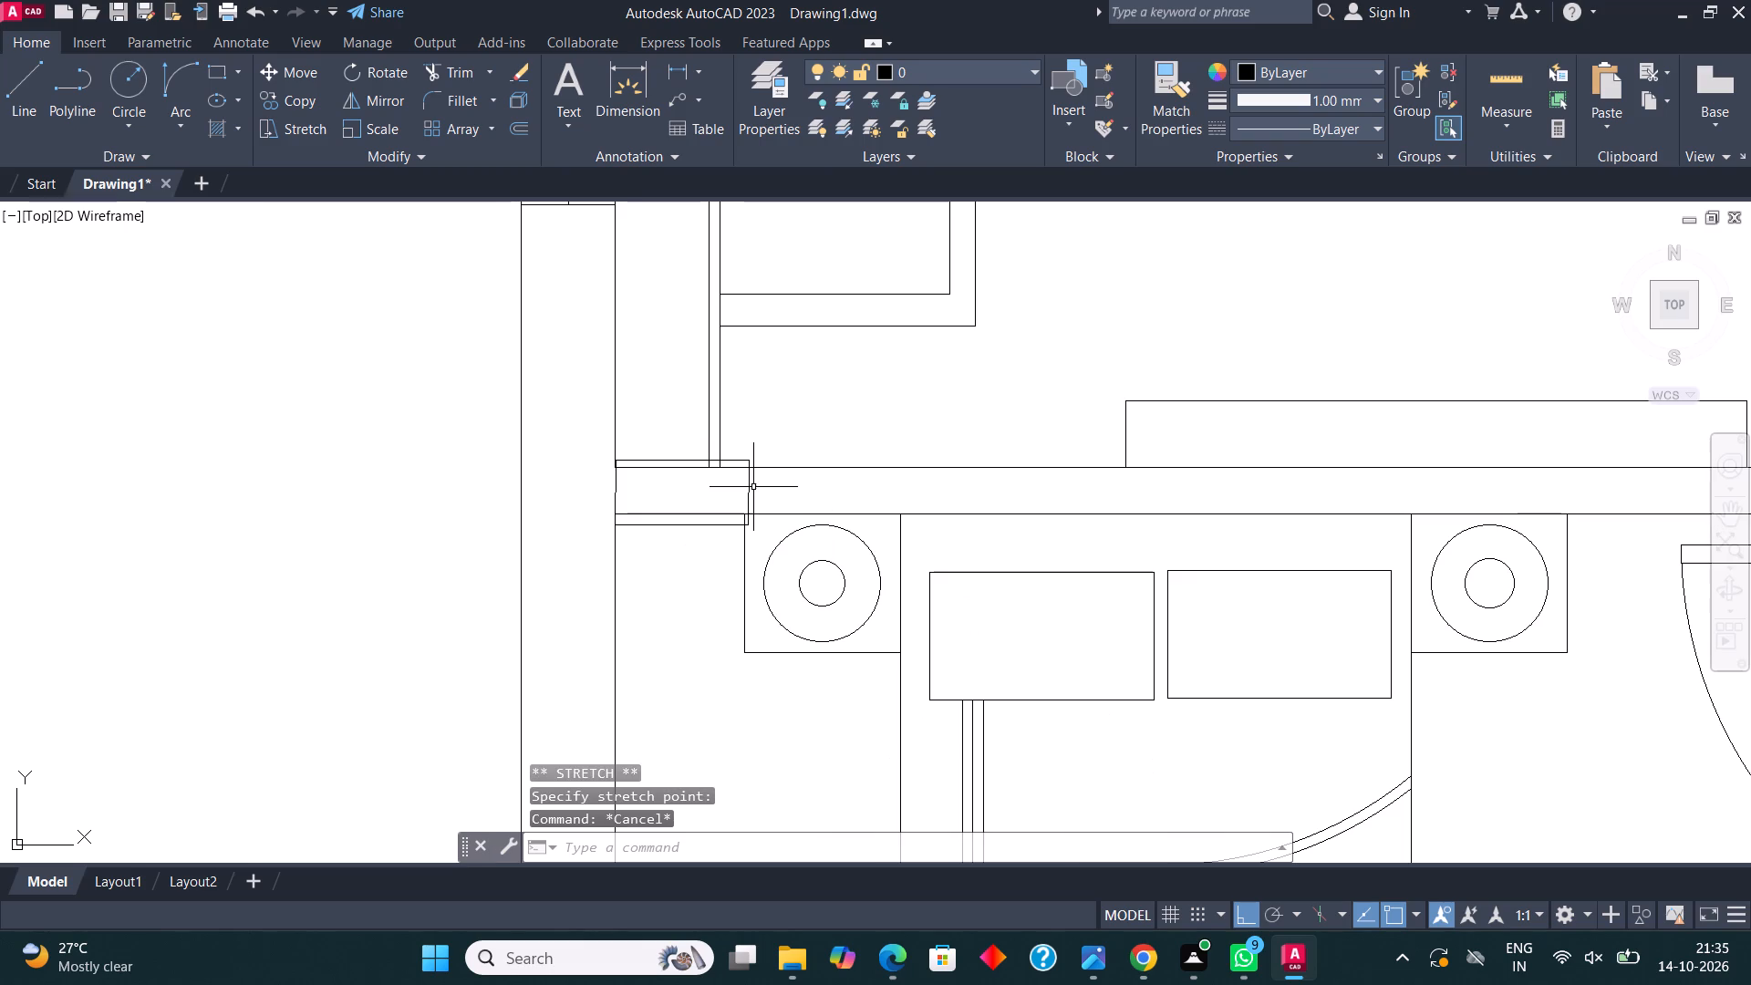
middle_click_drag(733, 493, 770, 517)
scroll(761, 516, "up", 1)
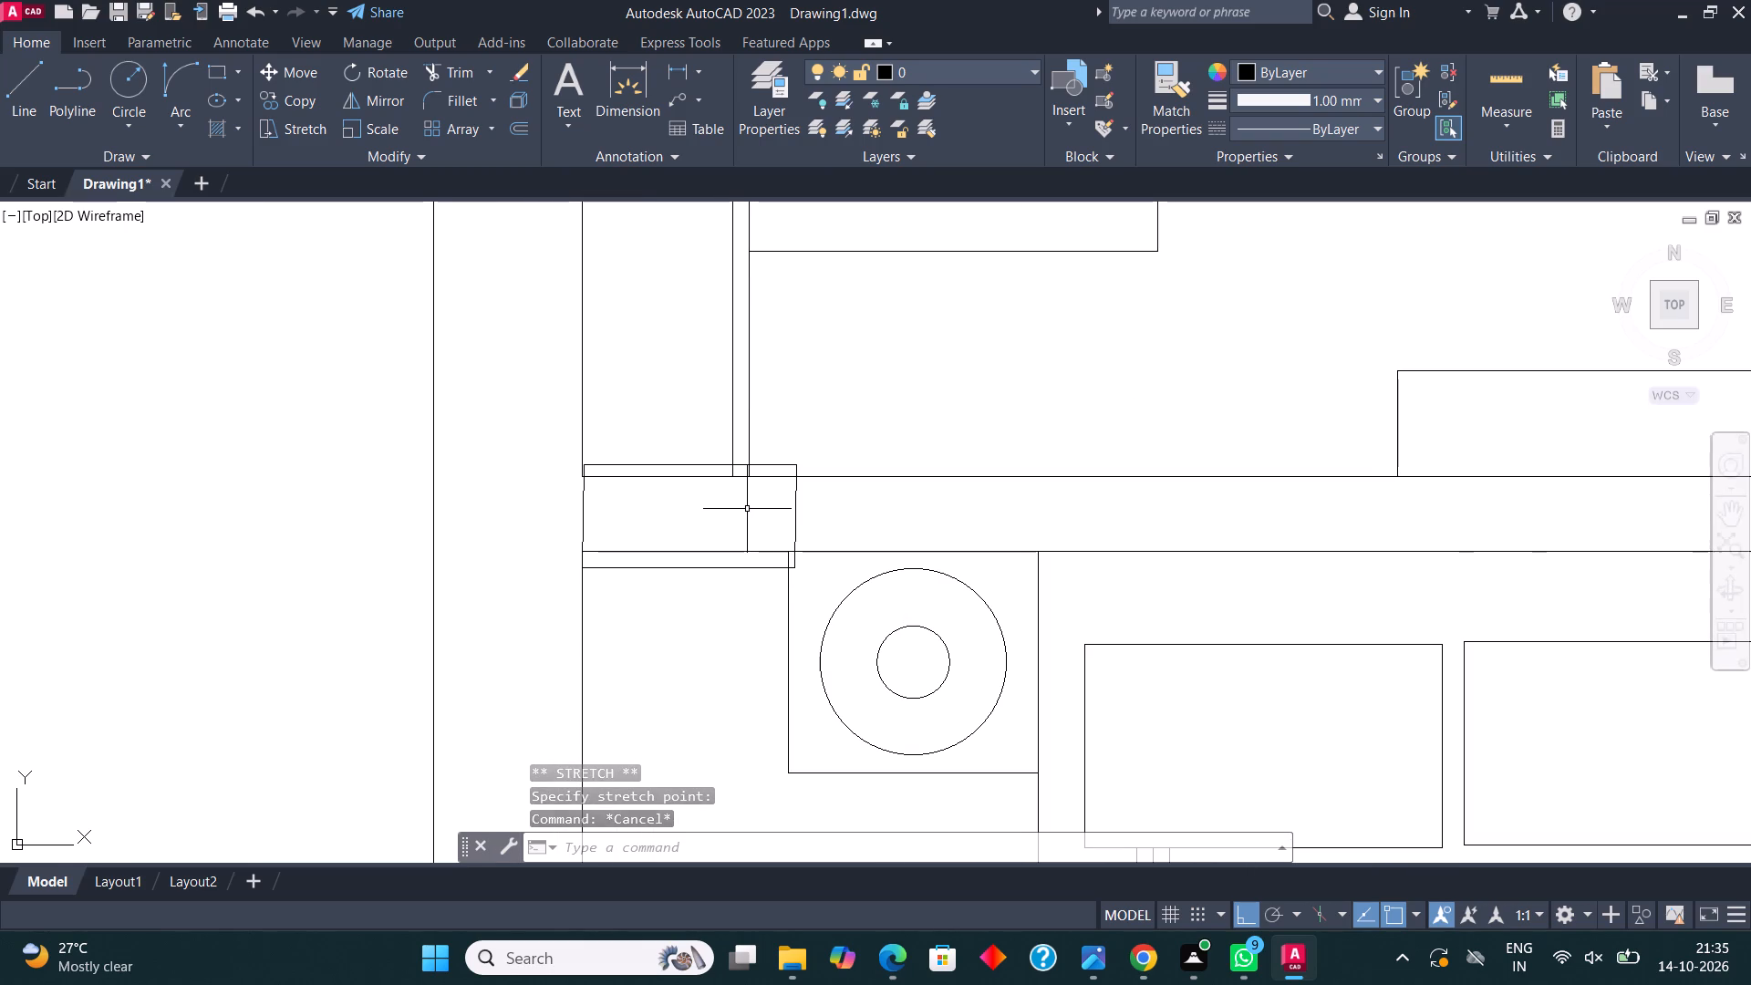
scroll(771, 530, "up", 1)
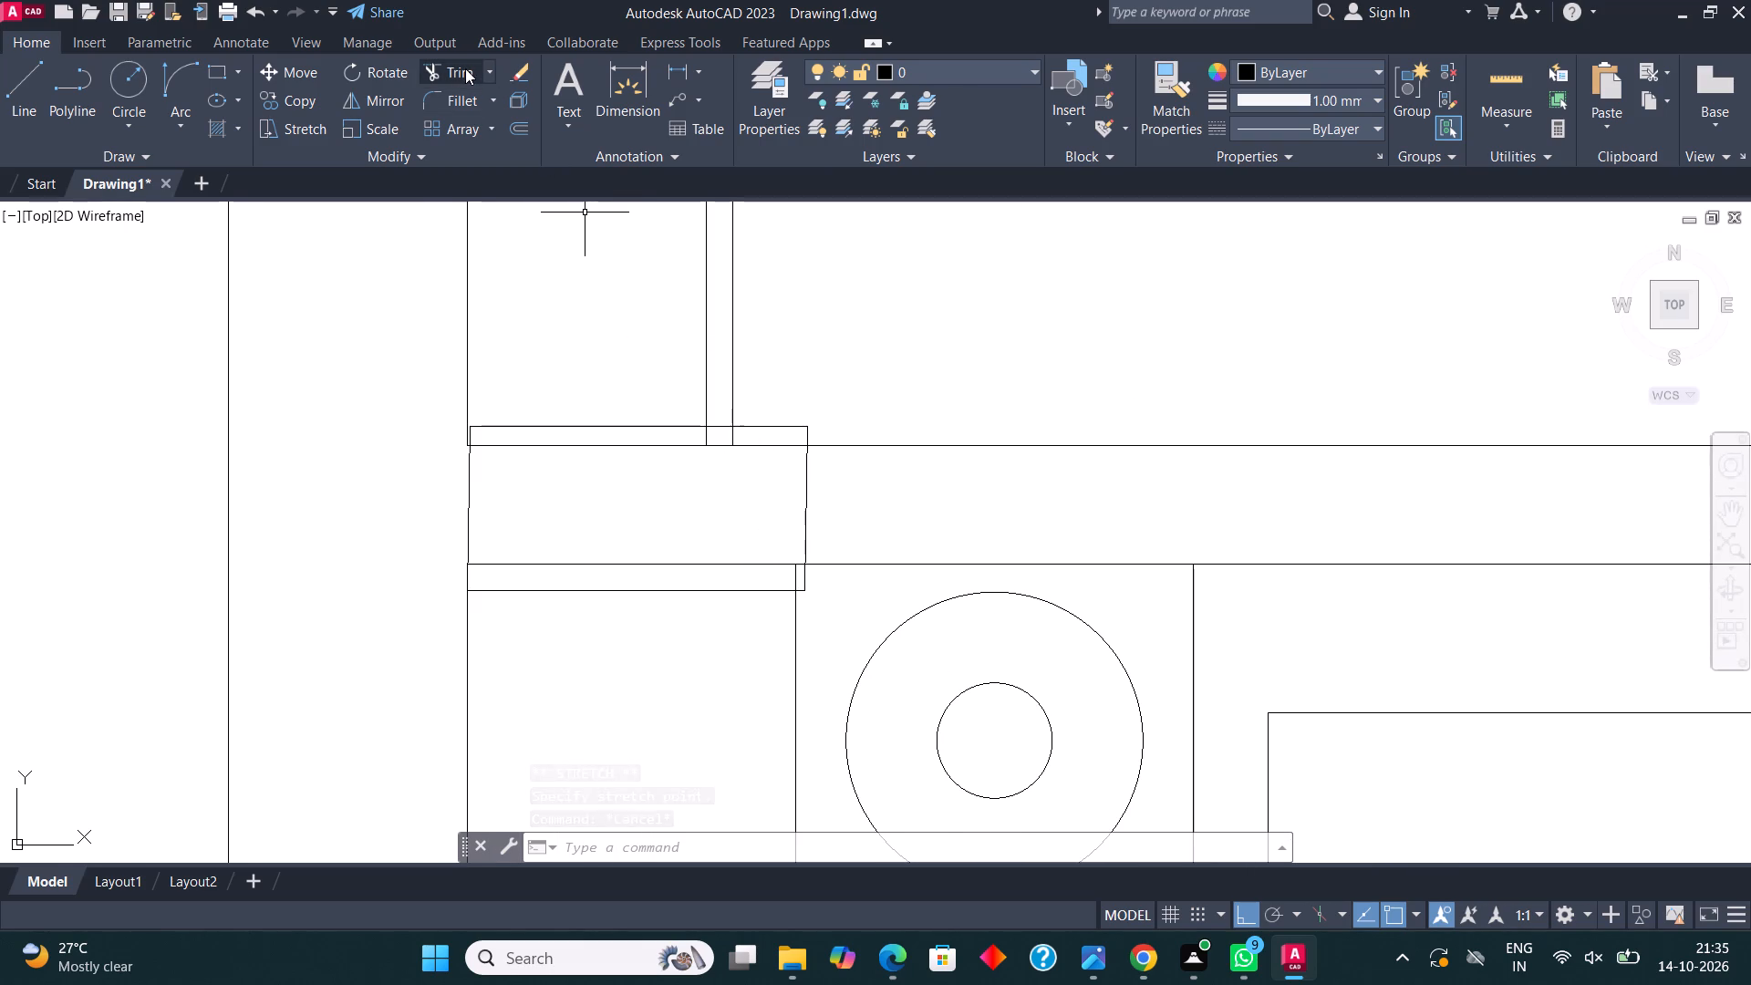
Trim the wall lines crossing inside the rectangle at the outer end of the MASTER BEDROOM 1 and BEDROOM 2 dividing wall.
left_click(465, 68)
left_click(666, 442)
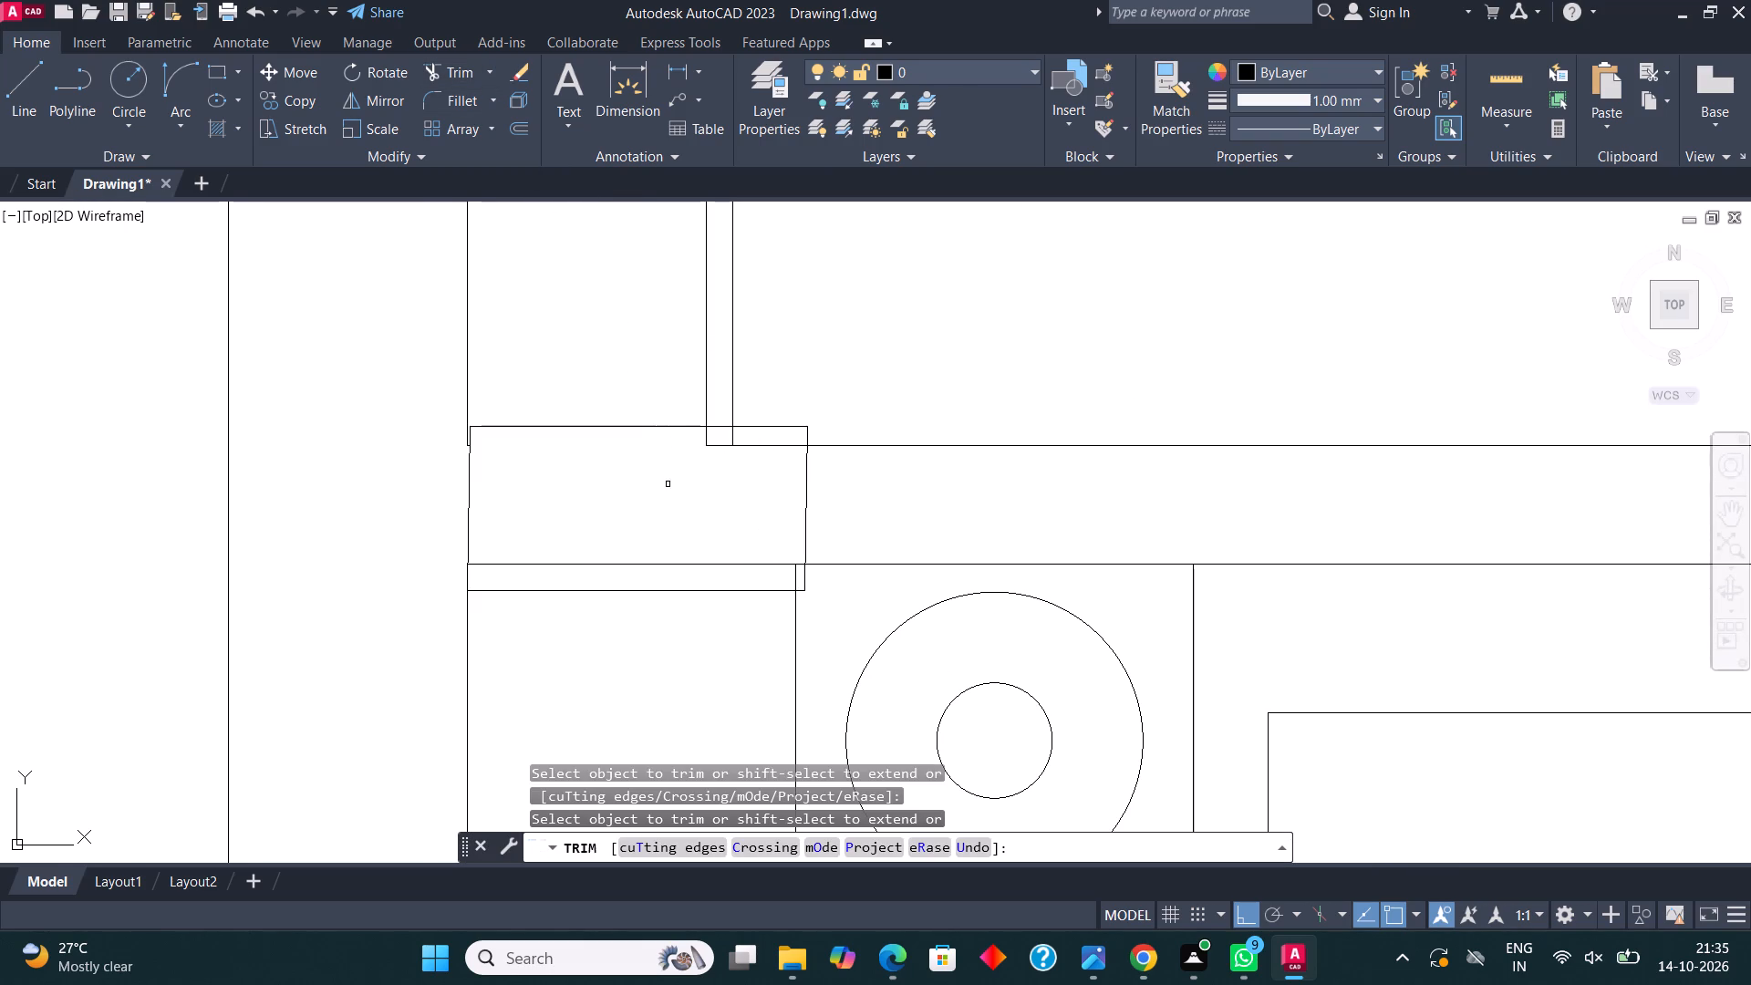
left_click(667, 566)
left_click_drag(695, 436, 751, 467)
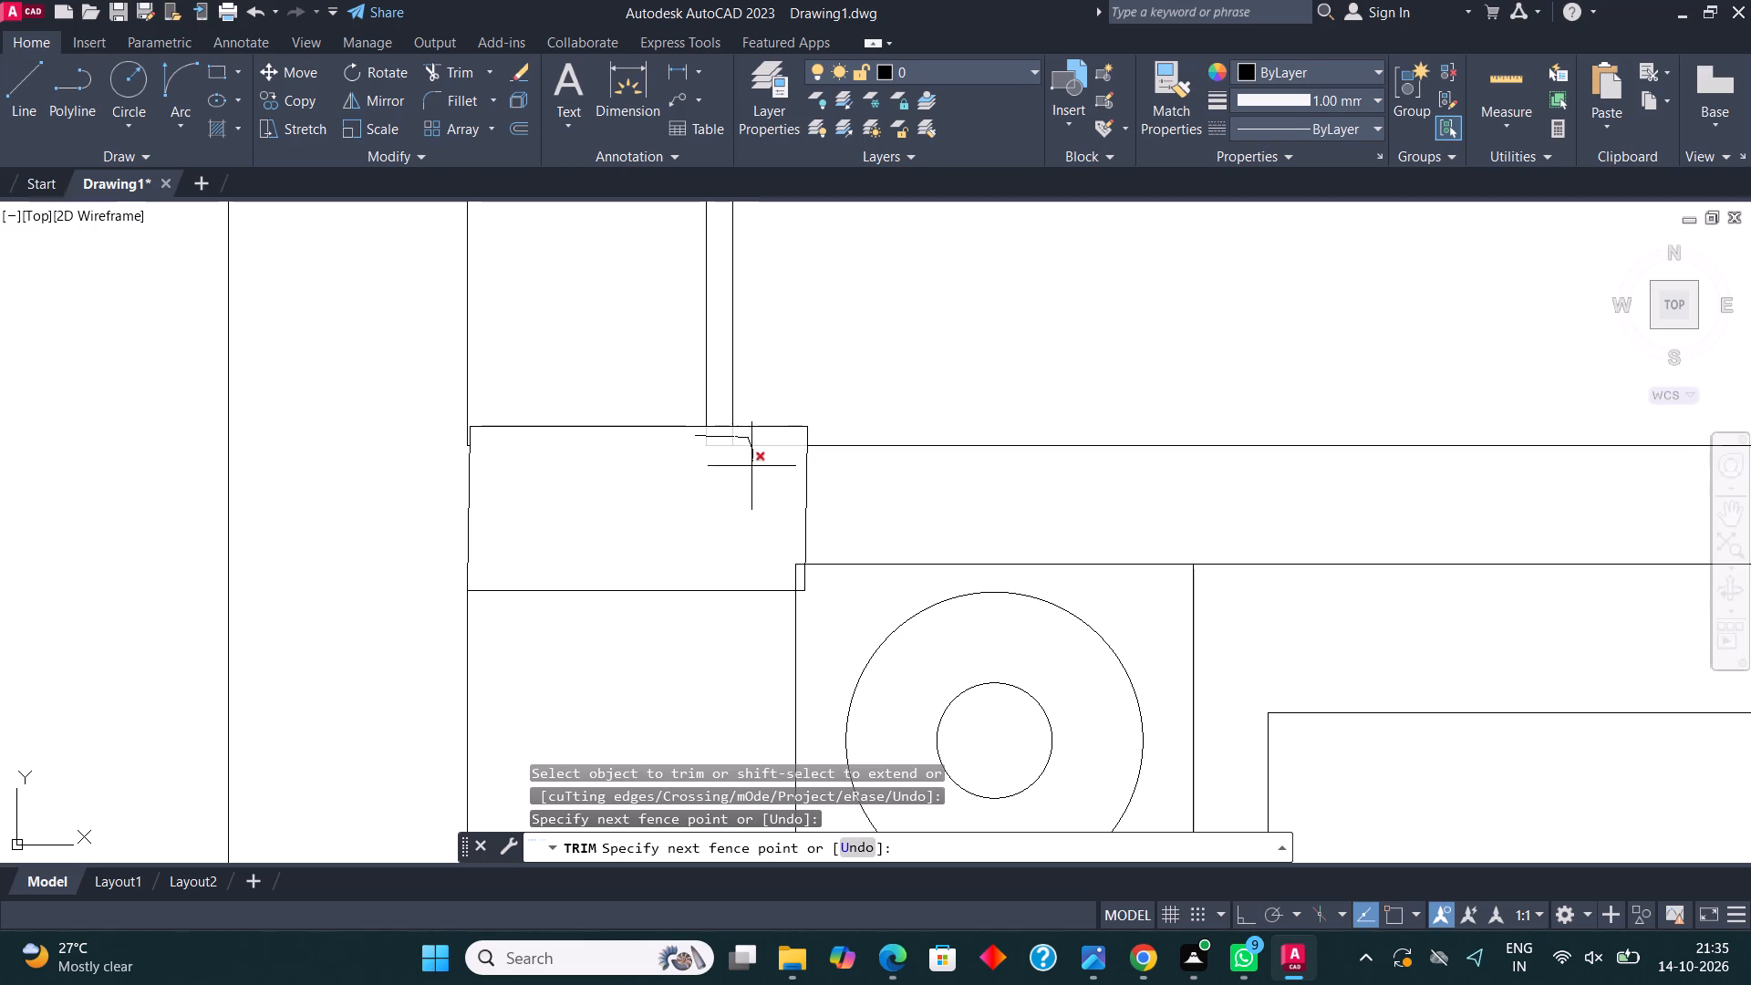
left_click_drag(751, 467, 714, 444)
left_click(794, 571)
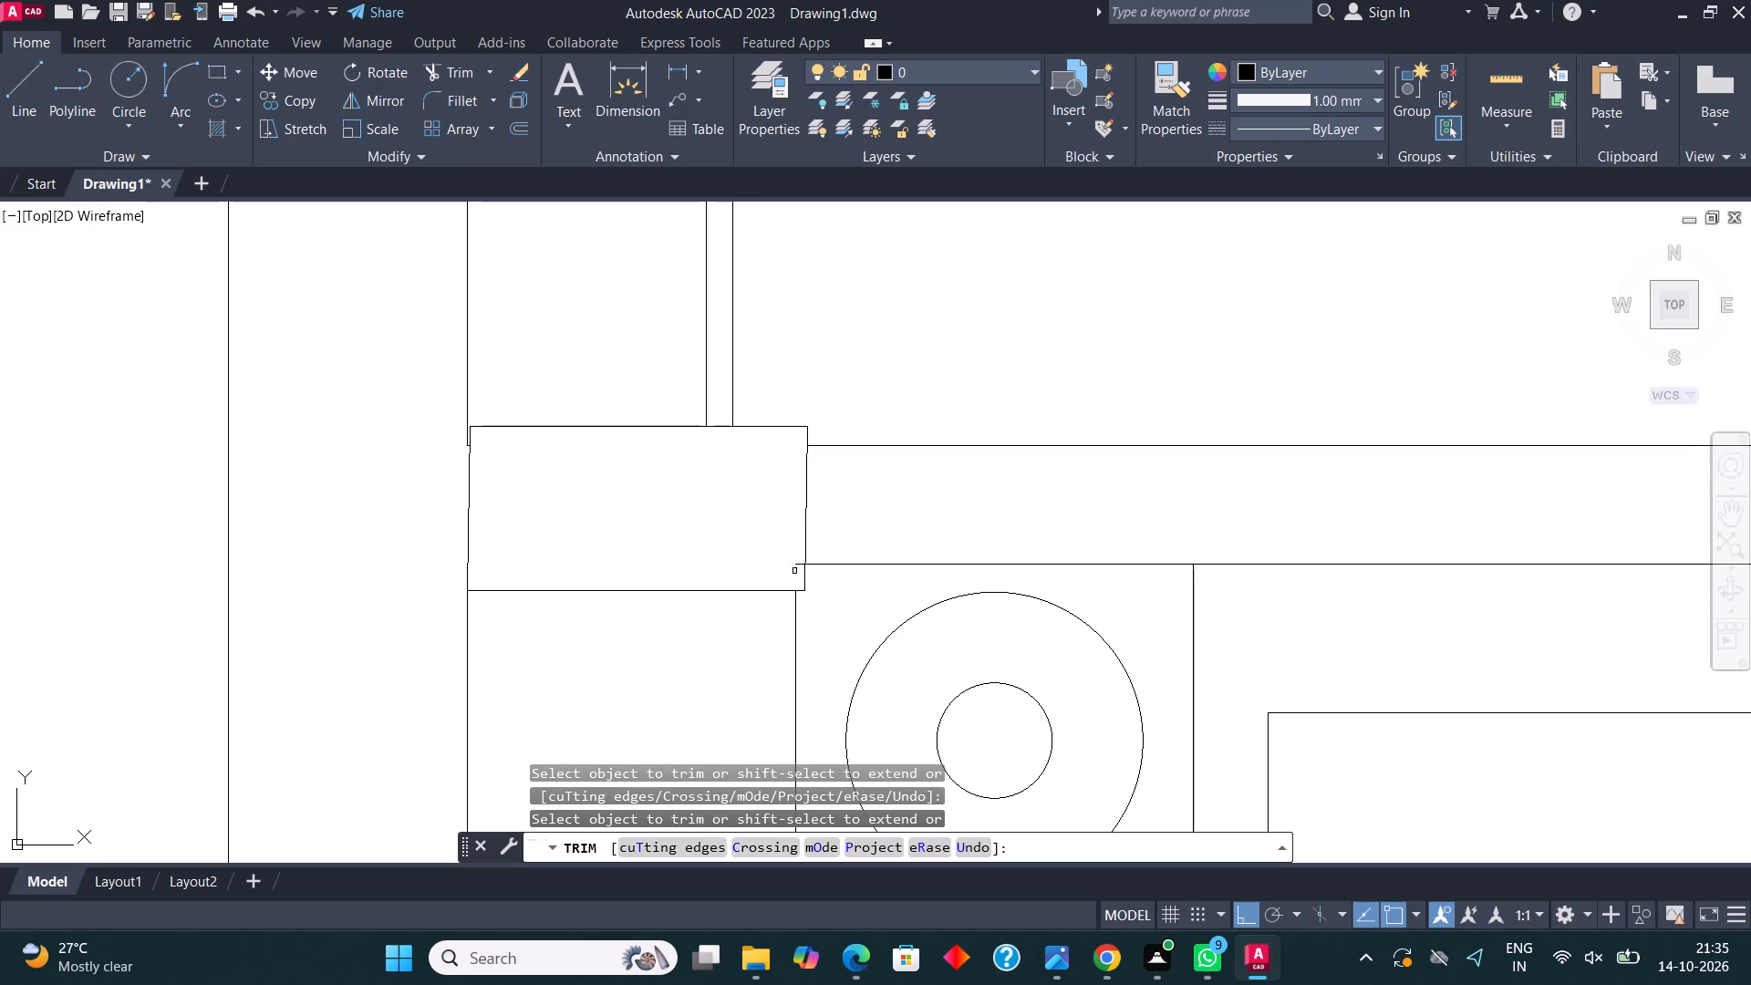
left_click(796, 565)
scroll(468, 452, "up", 2)
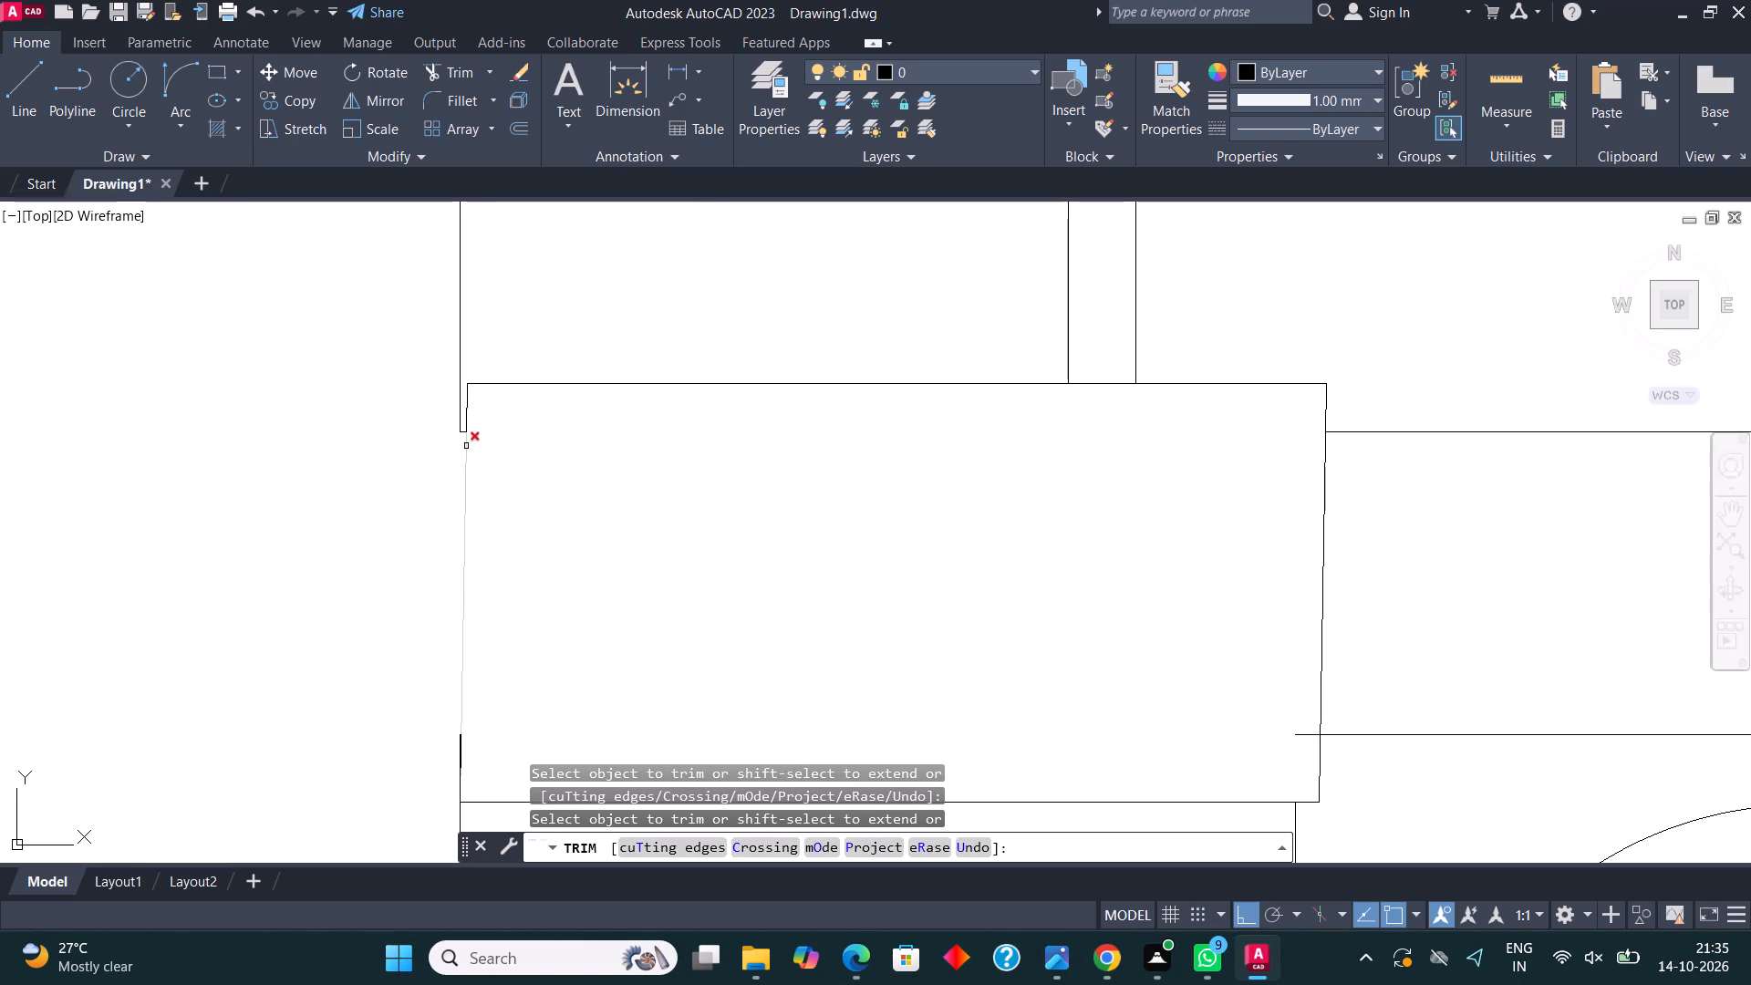
scroll(475, 487, "down", 4)
key("Escape")
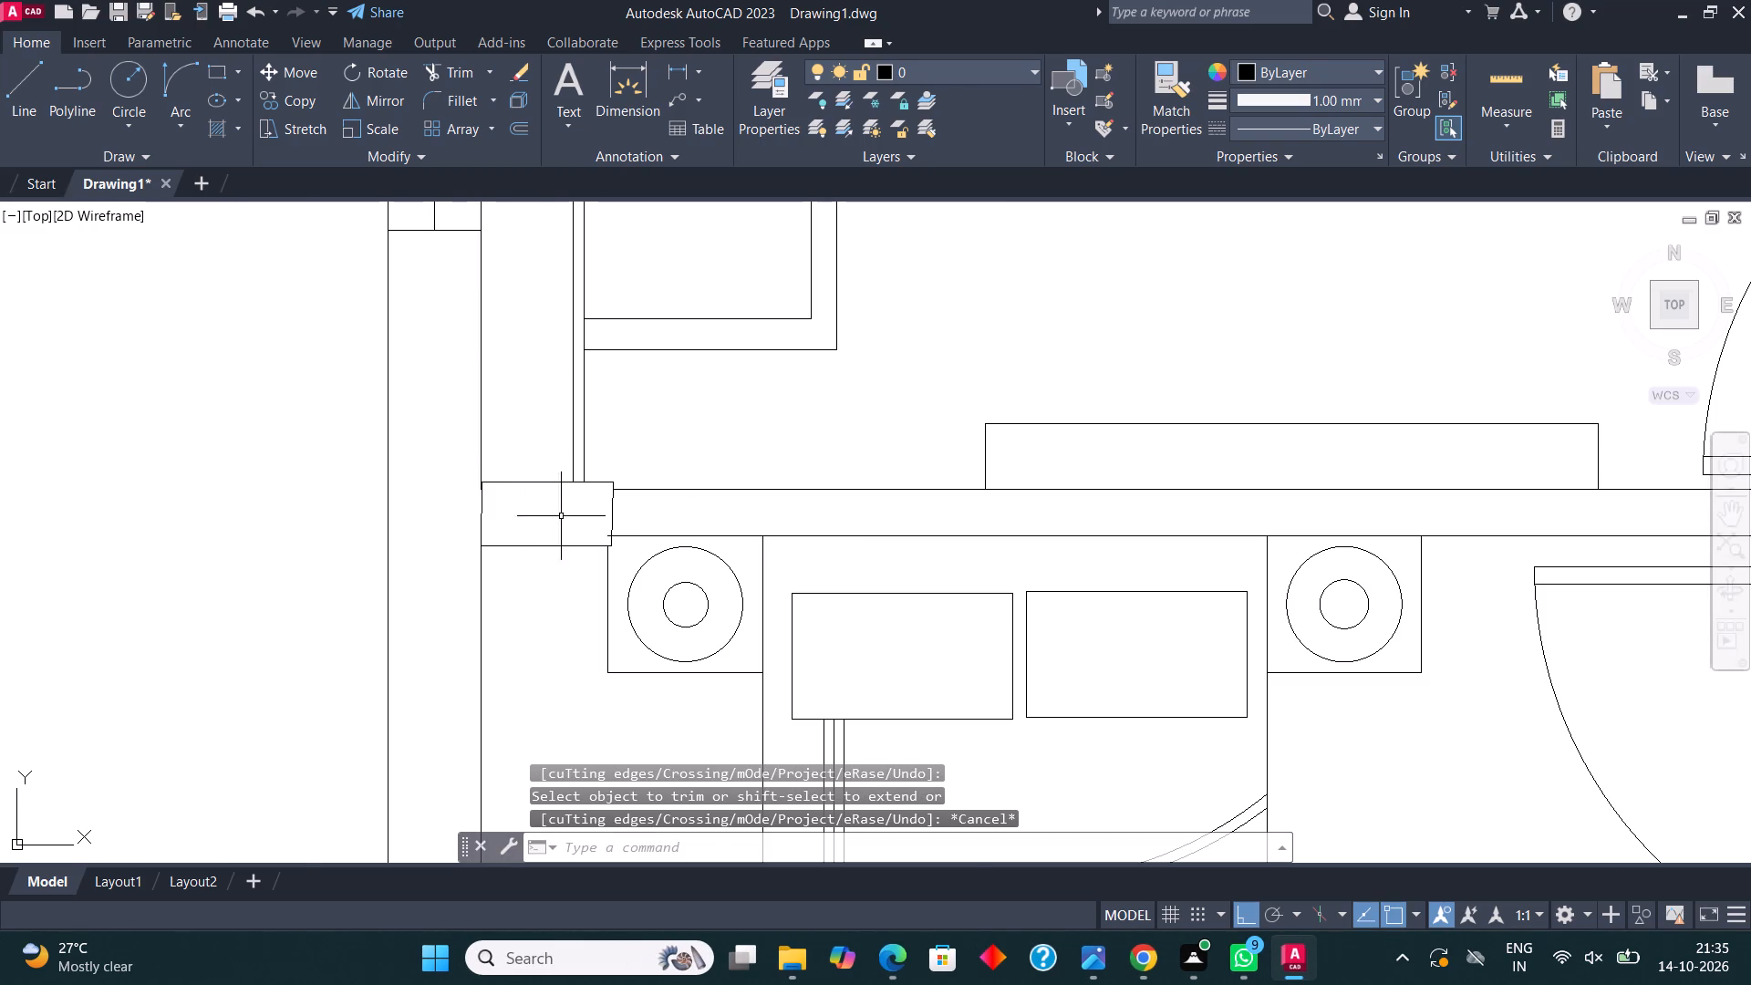
Square up that rectangle by stretching its upper-left corner to the outer wall's inner face and its upper-right corner slightly inward.
scroll(588, 510, "up", 2)
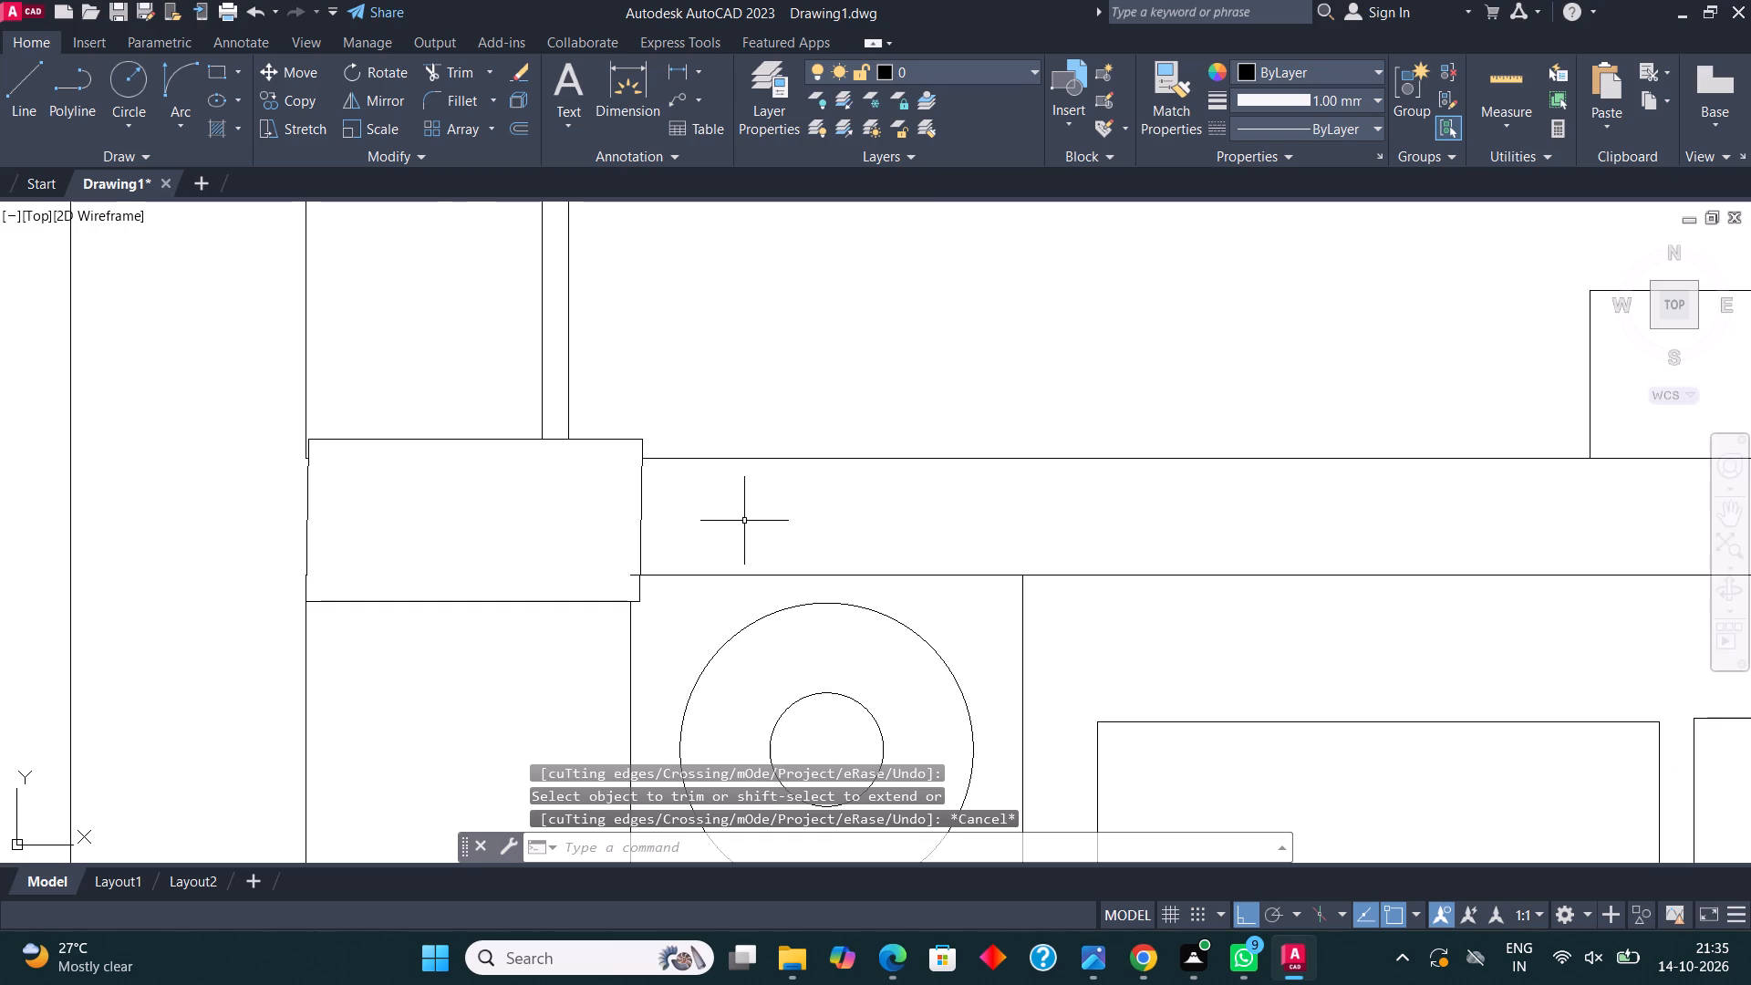
left_click(646, 516)
left_click(637, 518)
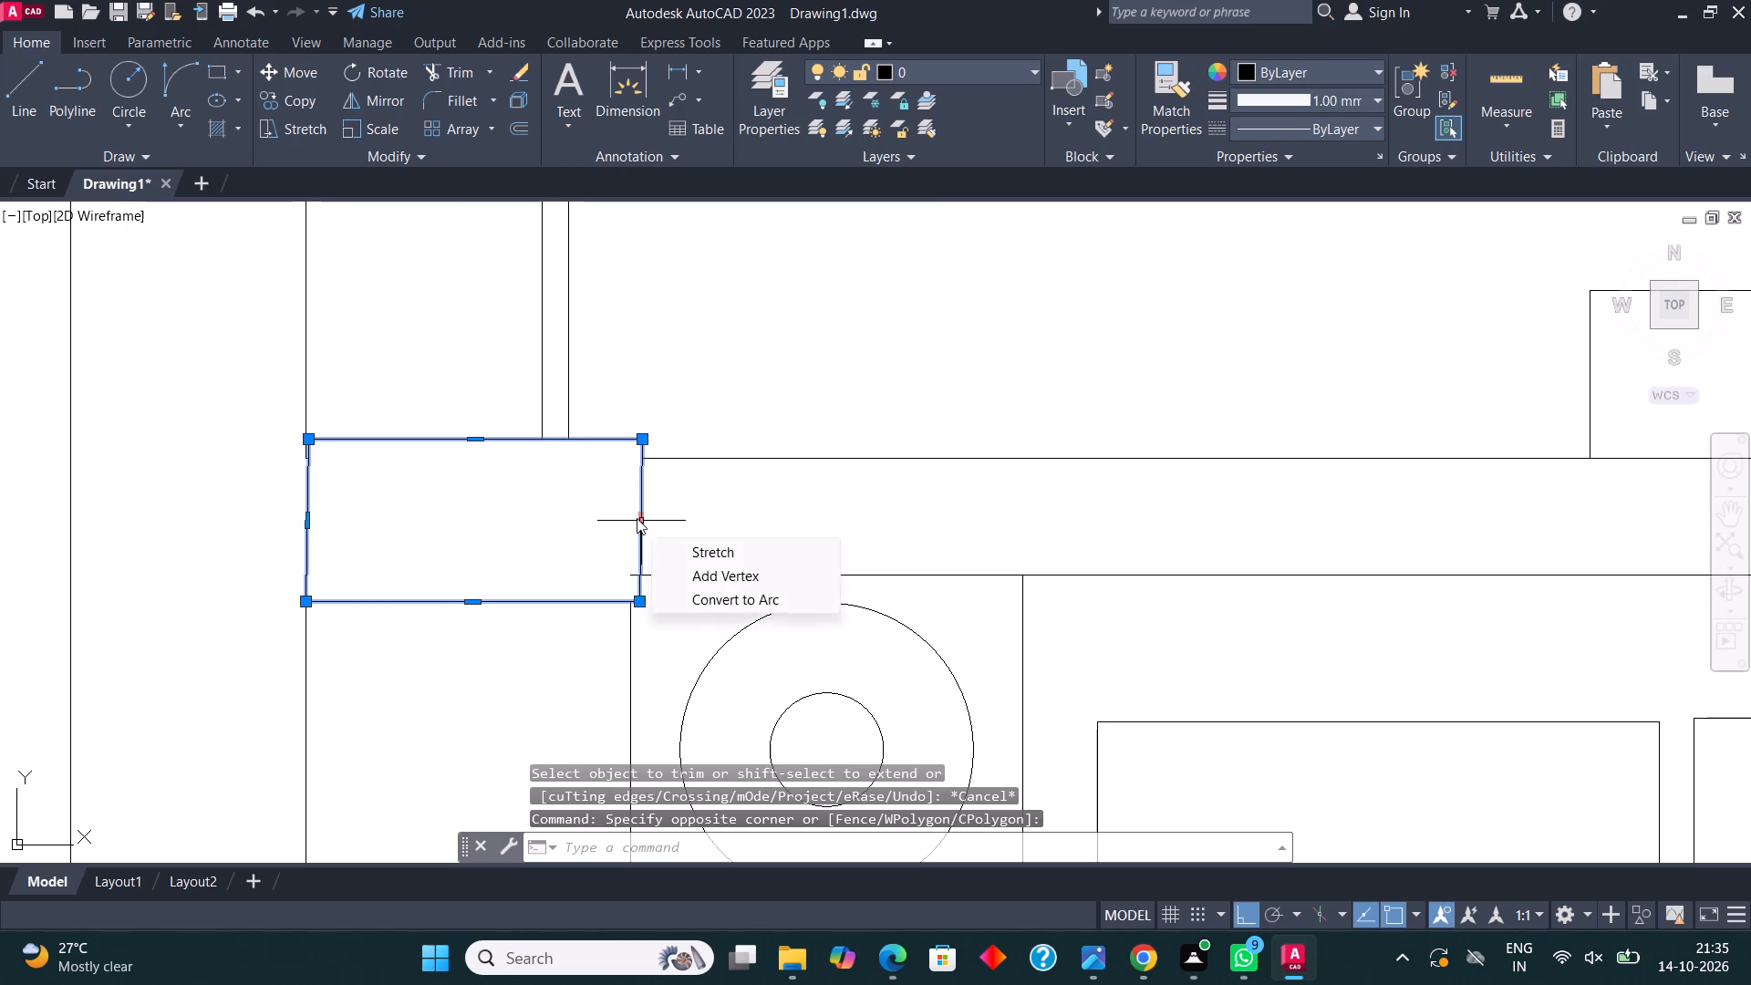
scroll(346, 459, "up", 2)
left_click(275, 418)
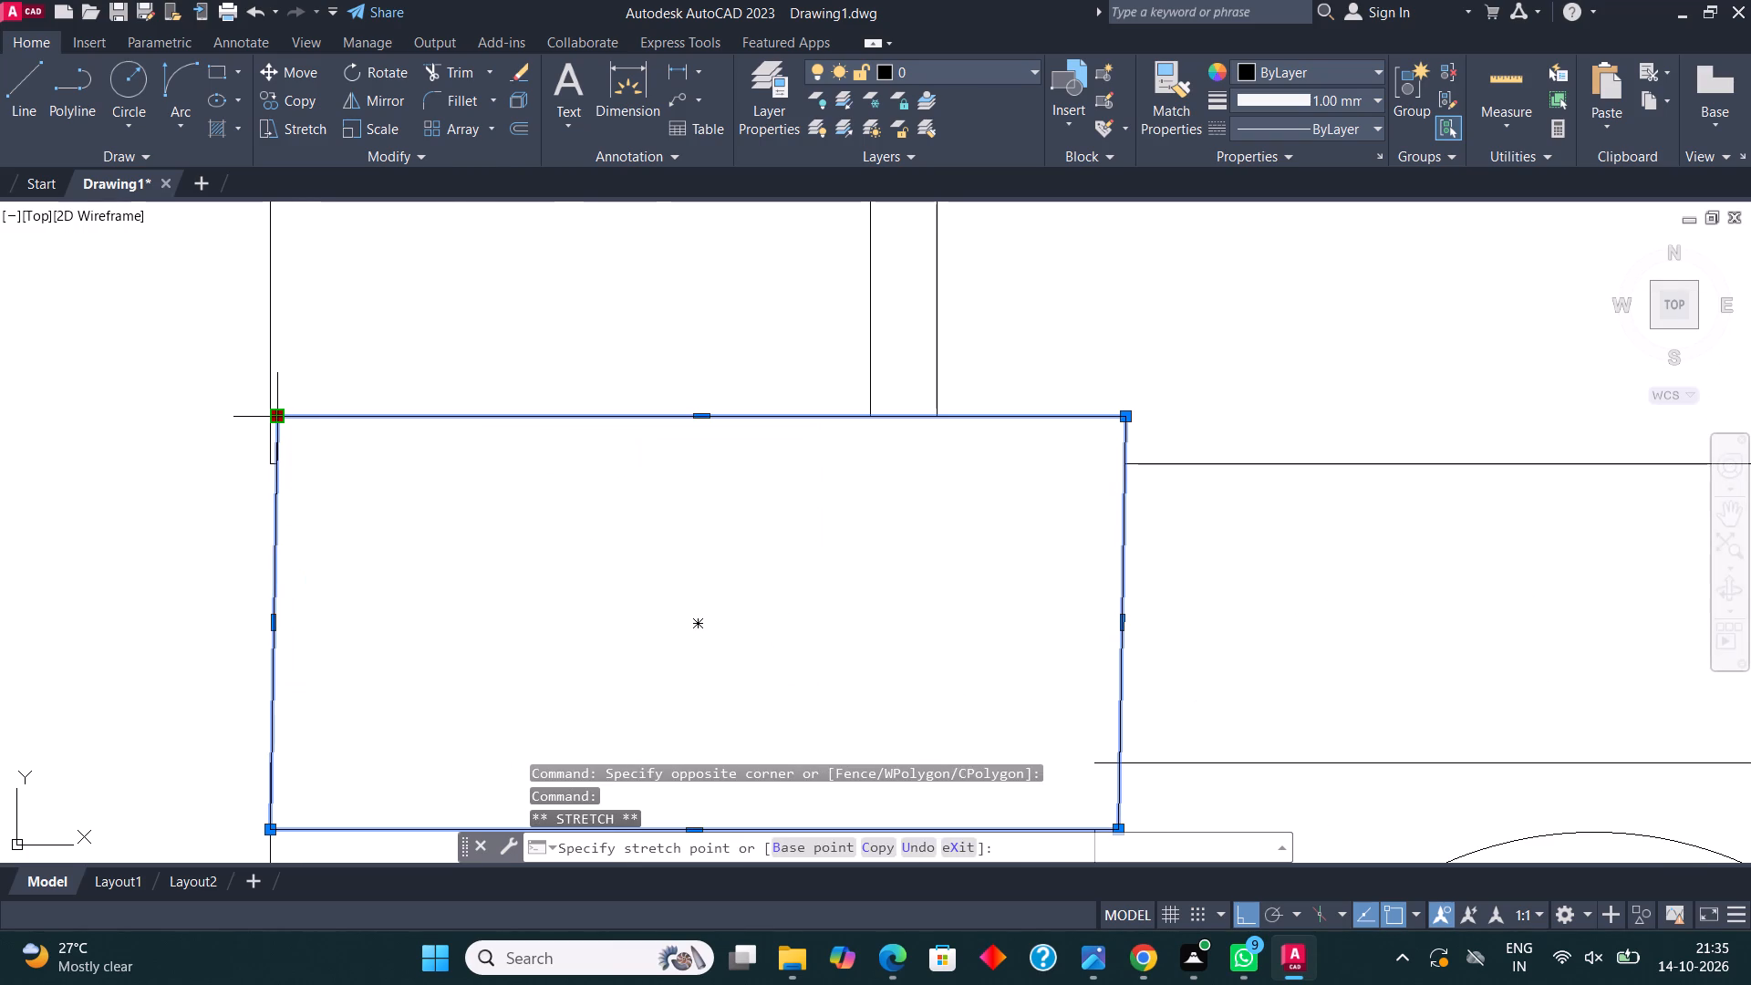
left_click(265, 419)
key("Escape")
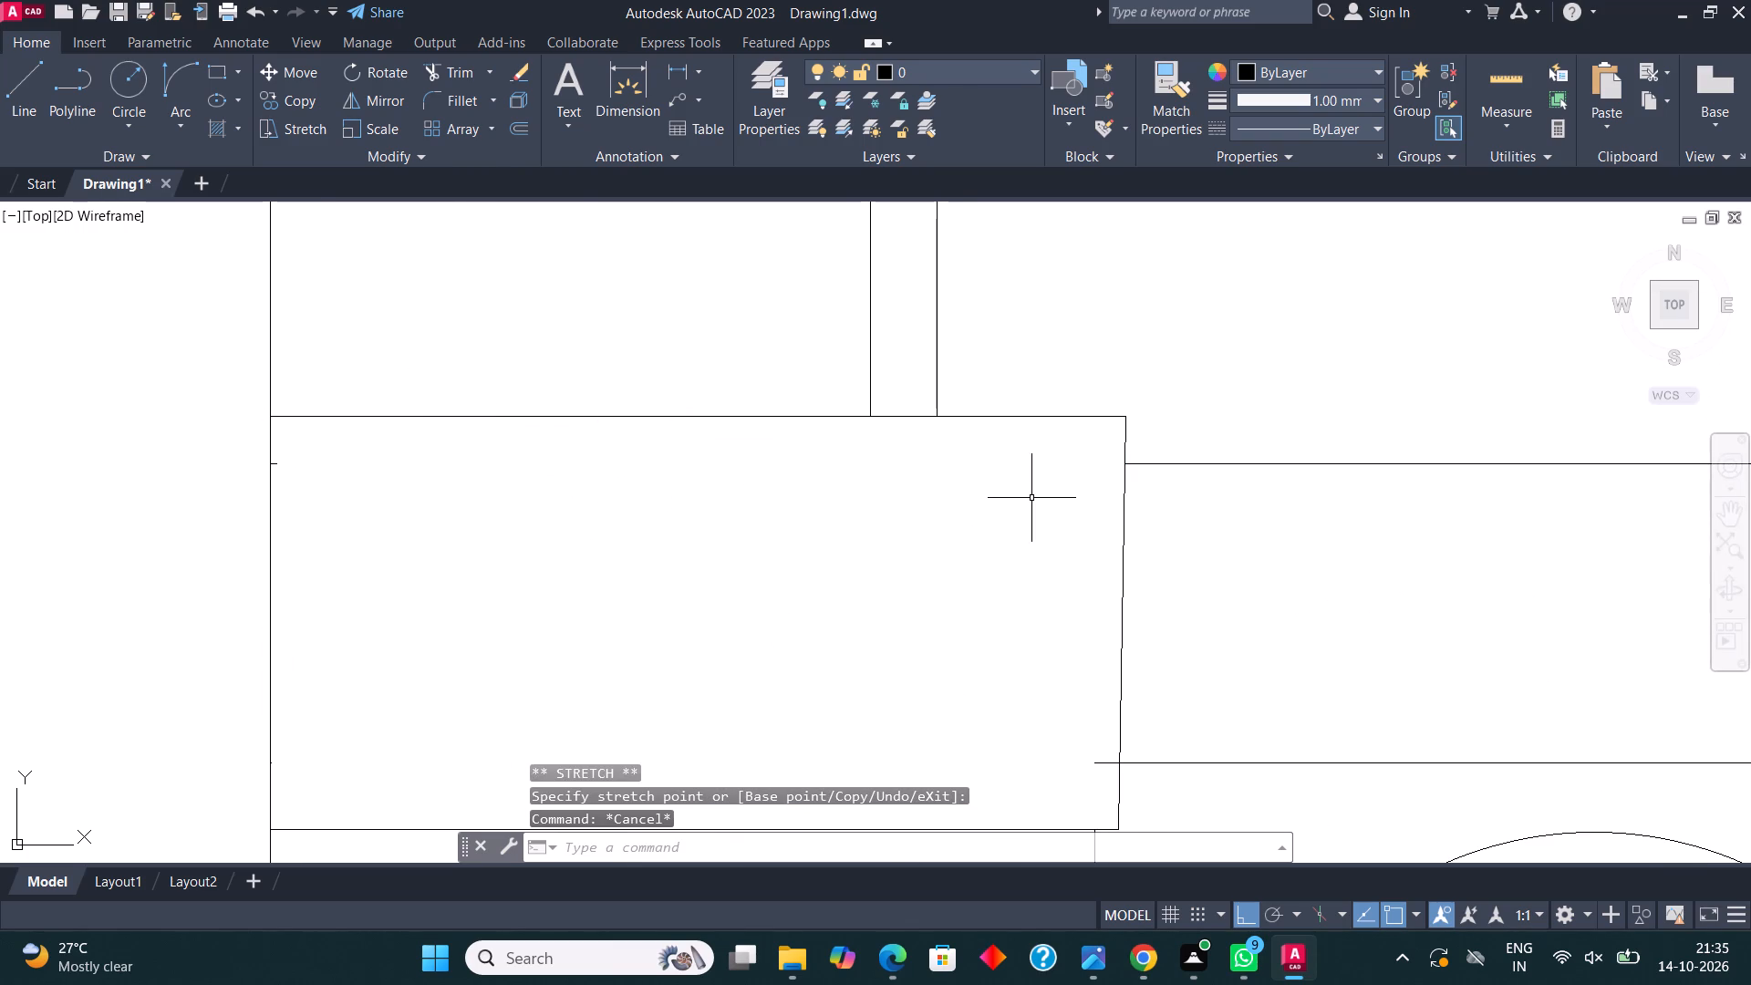
left_click(1127, 549)
left_click(1109, 537)
scroll(1127, 420, "up", 2)
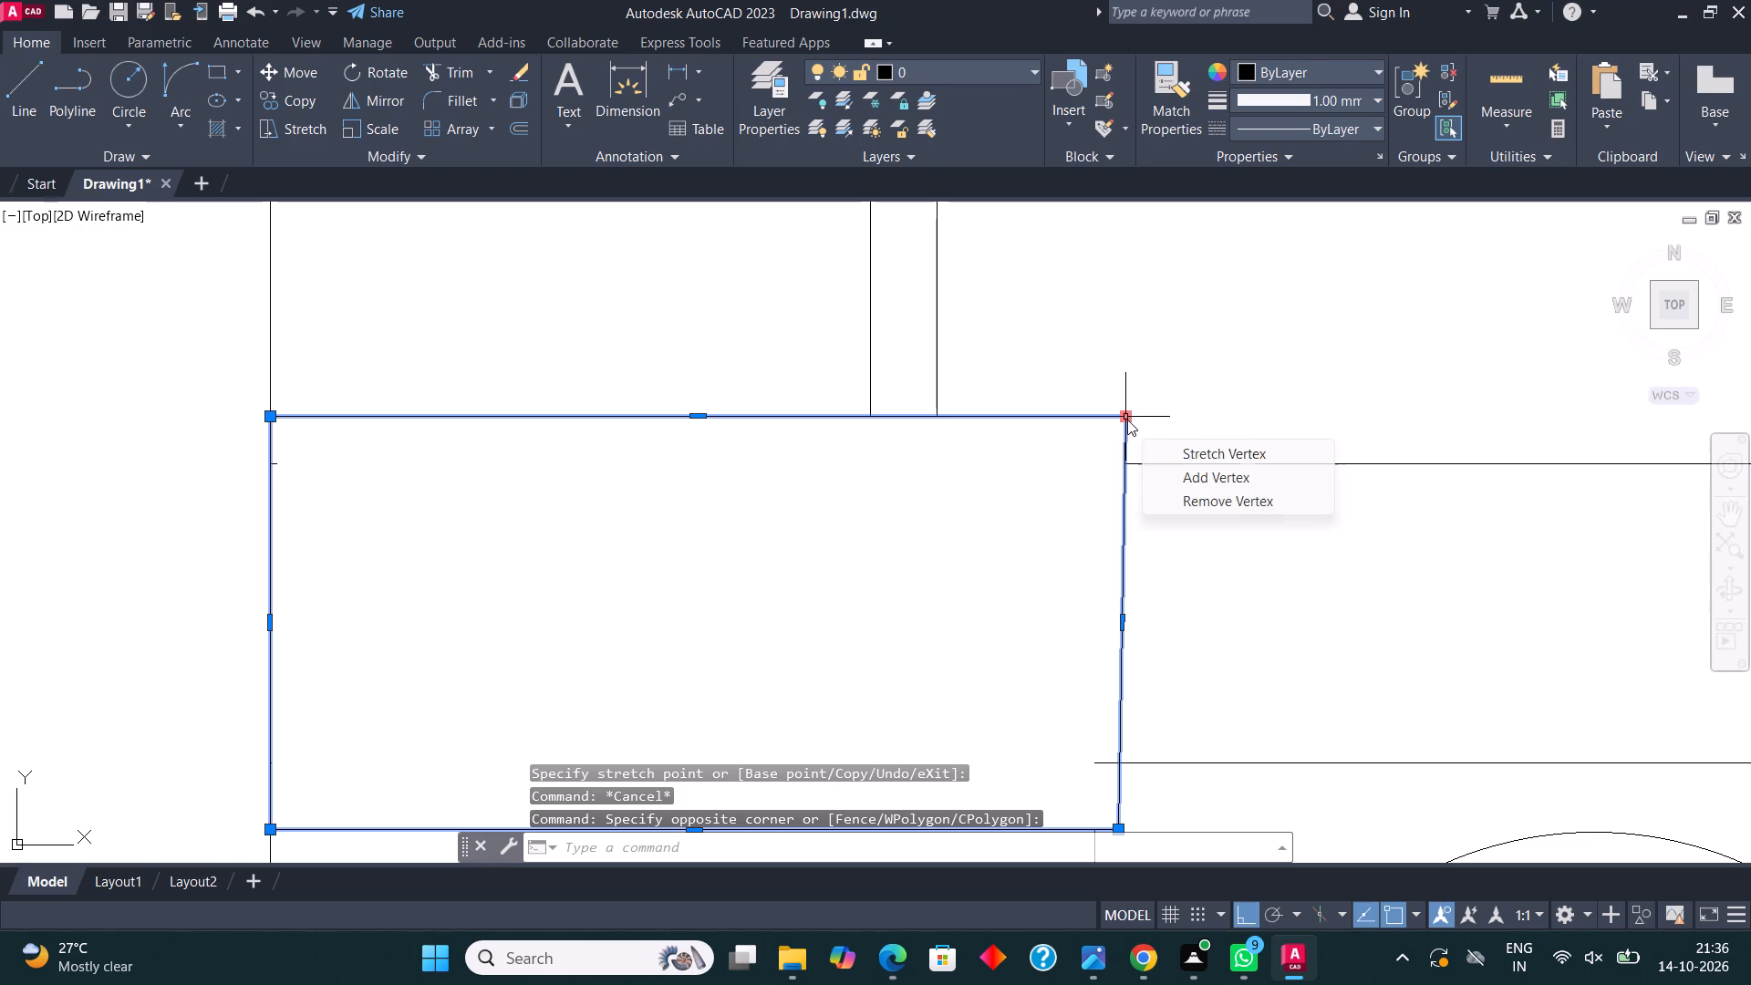
scroll(1127, 420, "up", 1)
left_click(1127, 420)
left_click(1117, 415)
scroll(1030, 395, "down", 2)
key("Escape")
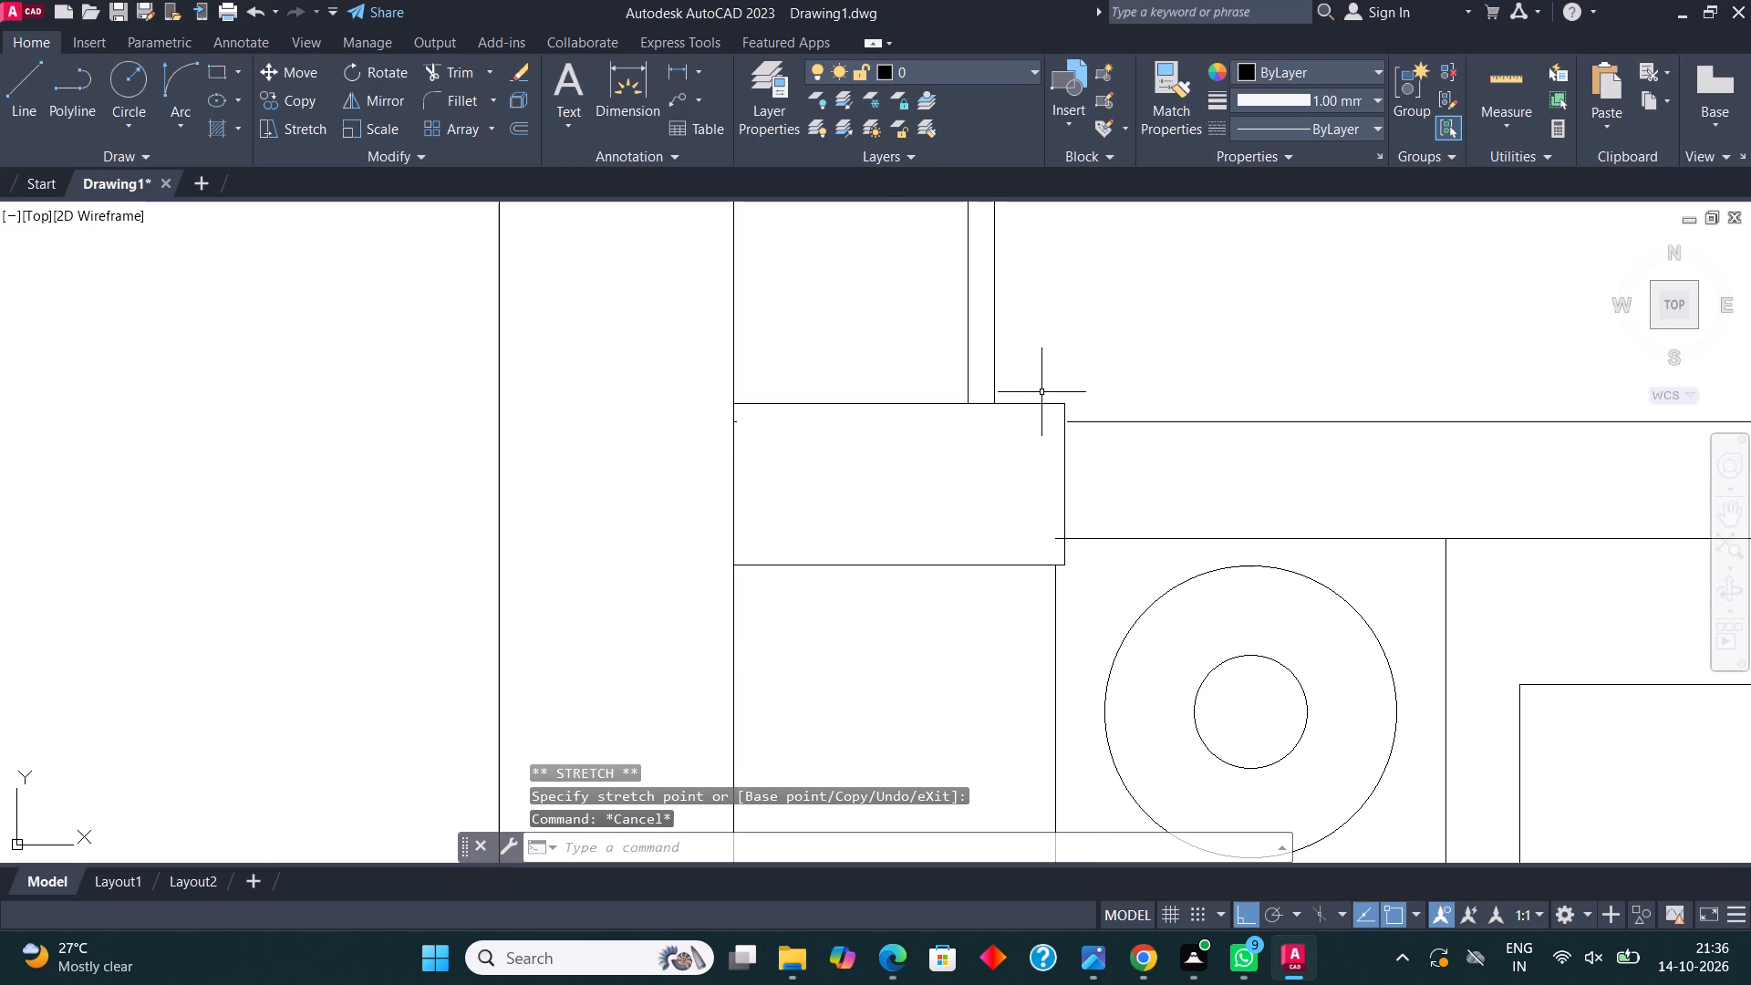
Draw a short line closing the gap between the rectangle's right edge and the dividing wall's upper line.
scroll(1100, 444, "up", 3)
left_click(28, 90)
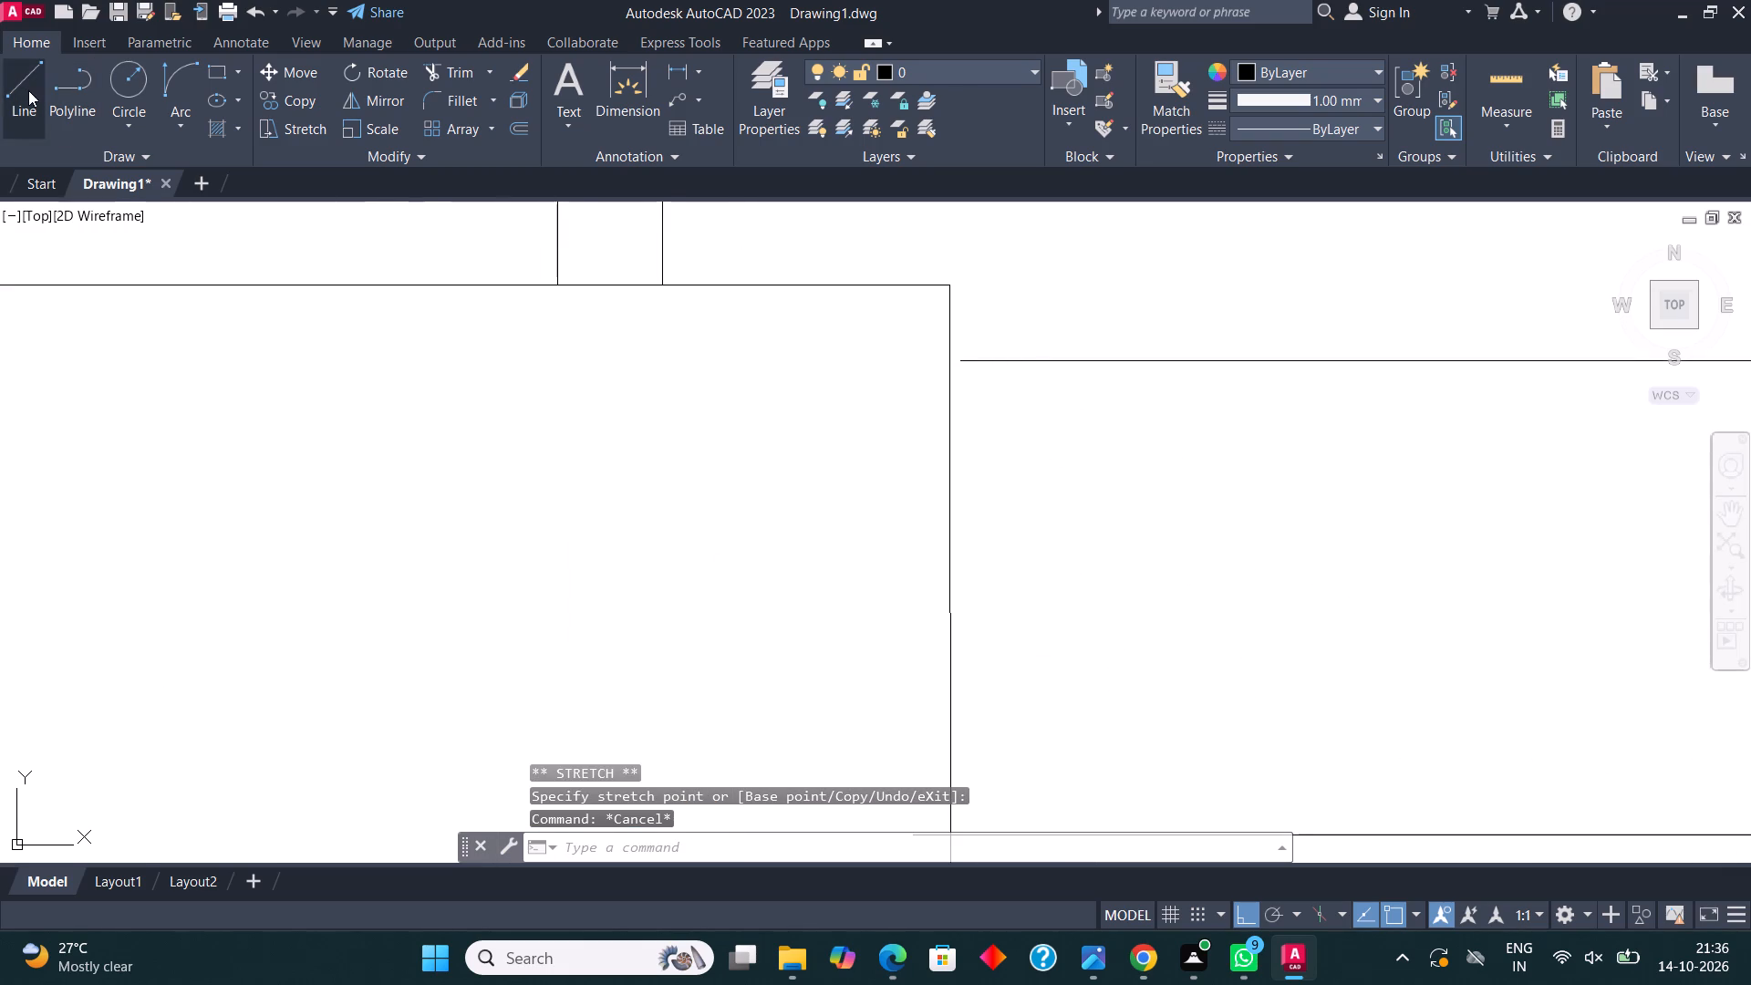
left_click(967, 371)
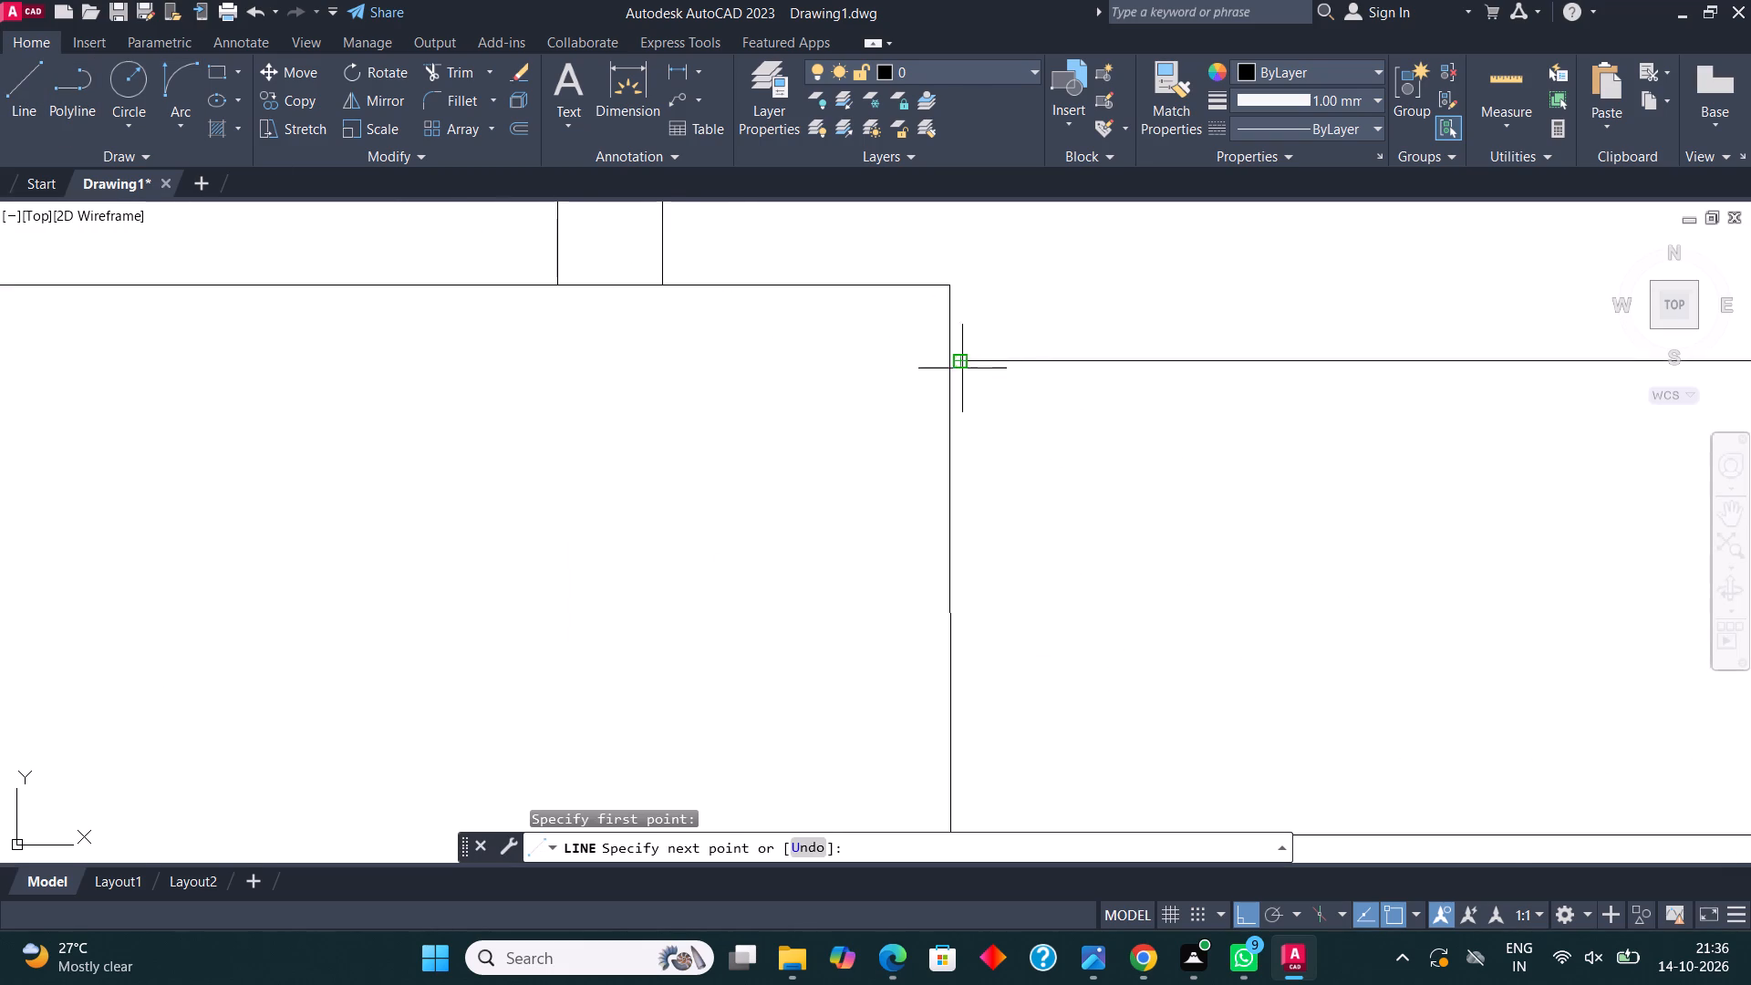
left_click(948, 363)
scroll(933, 326, "down", 2)
scroll(938, 549, "up", 3)
key("Escape")
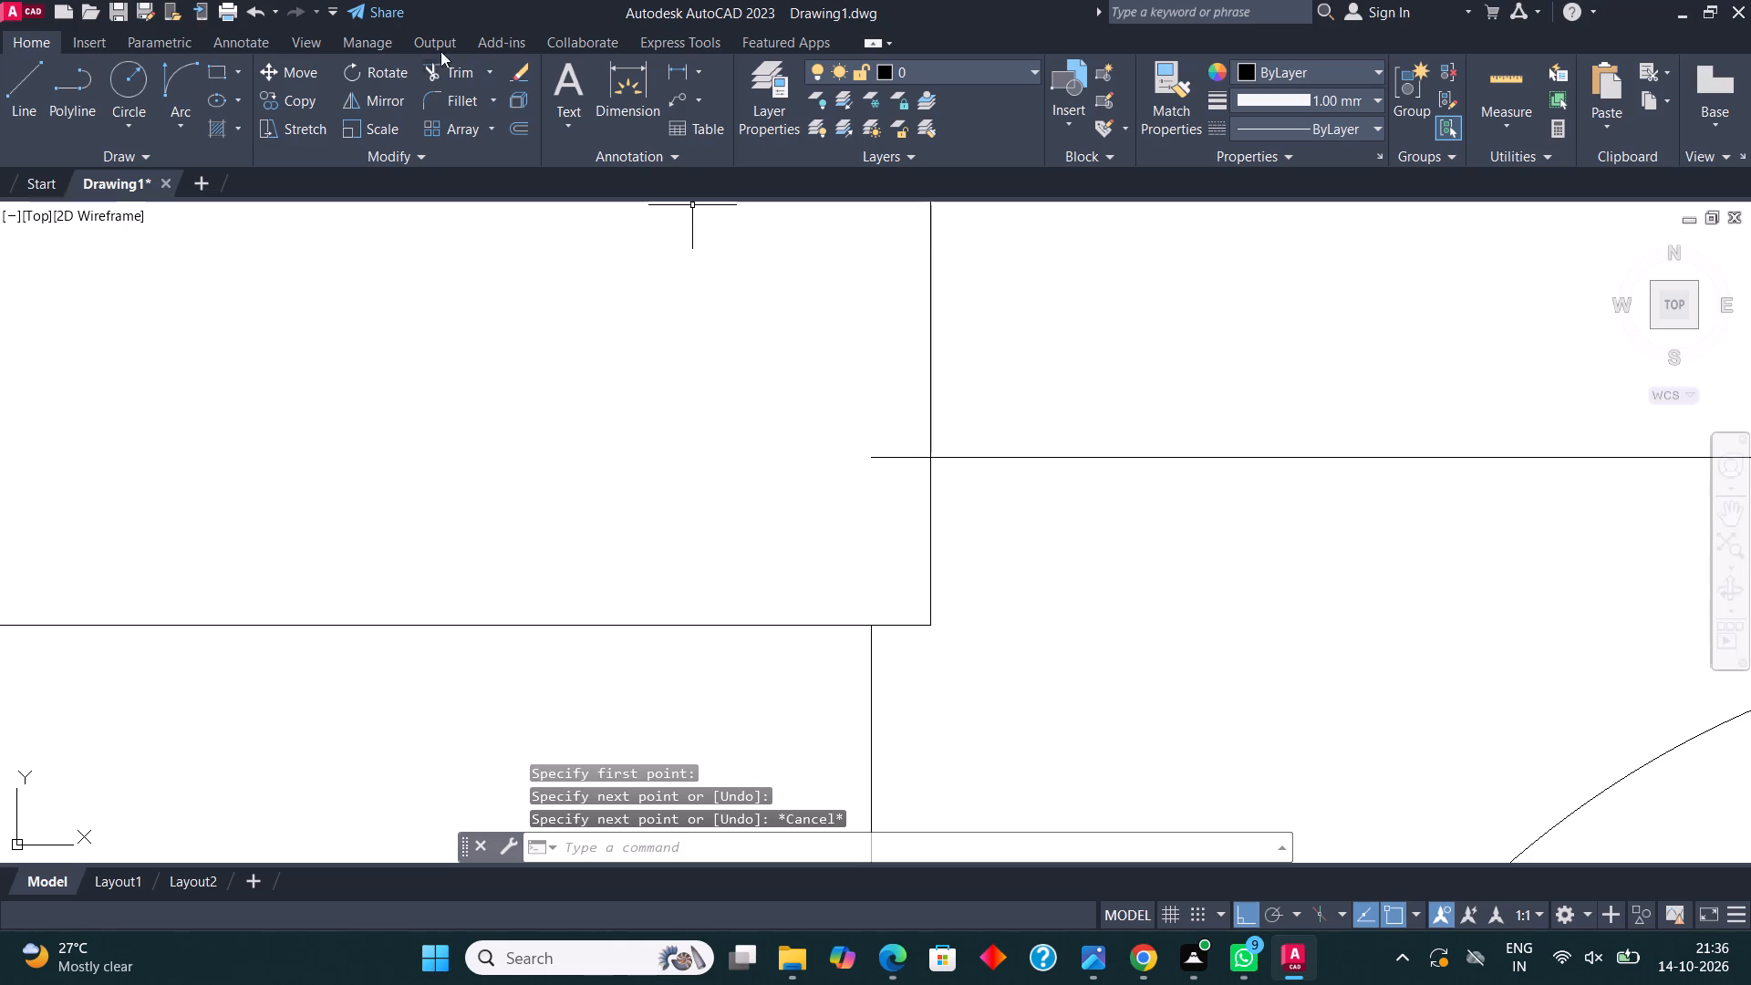
Trim the end of the dividing wall's lower line that projects into the rectangle.
left_click(451, 65)
left_click(935, 408)
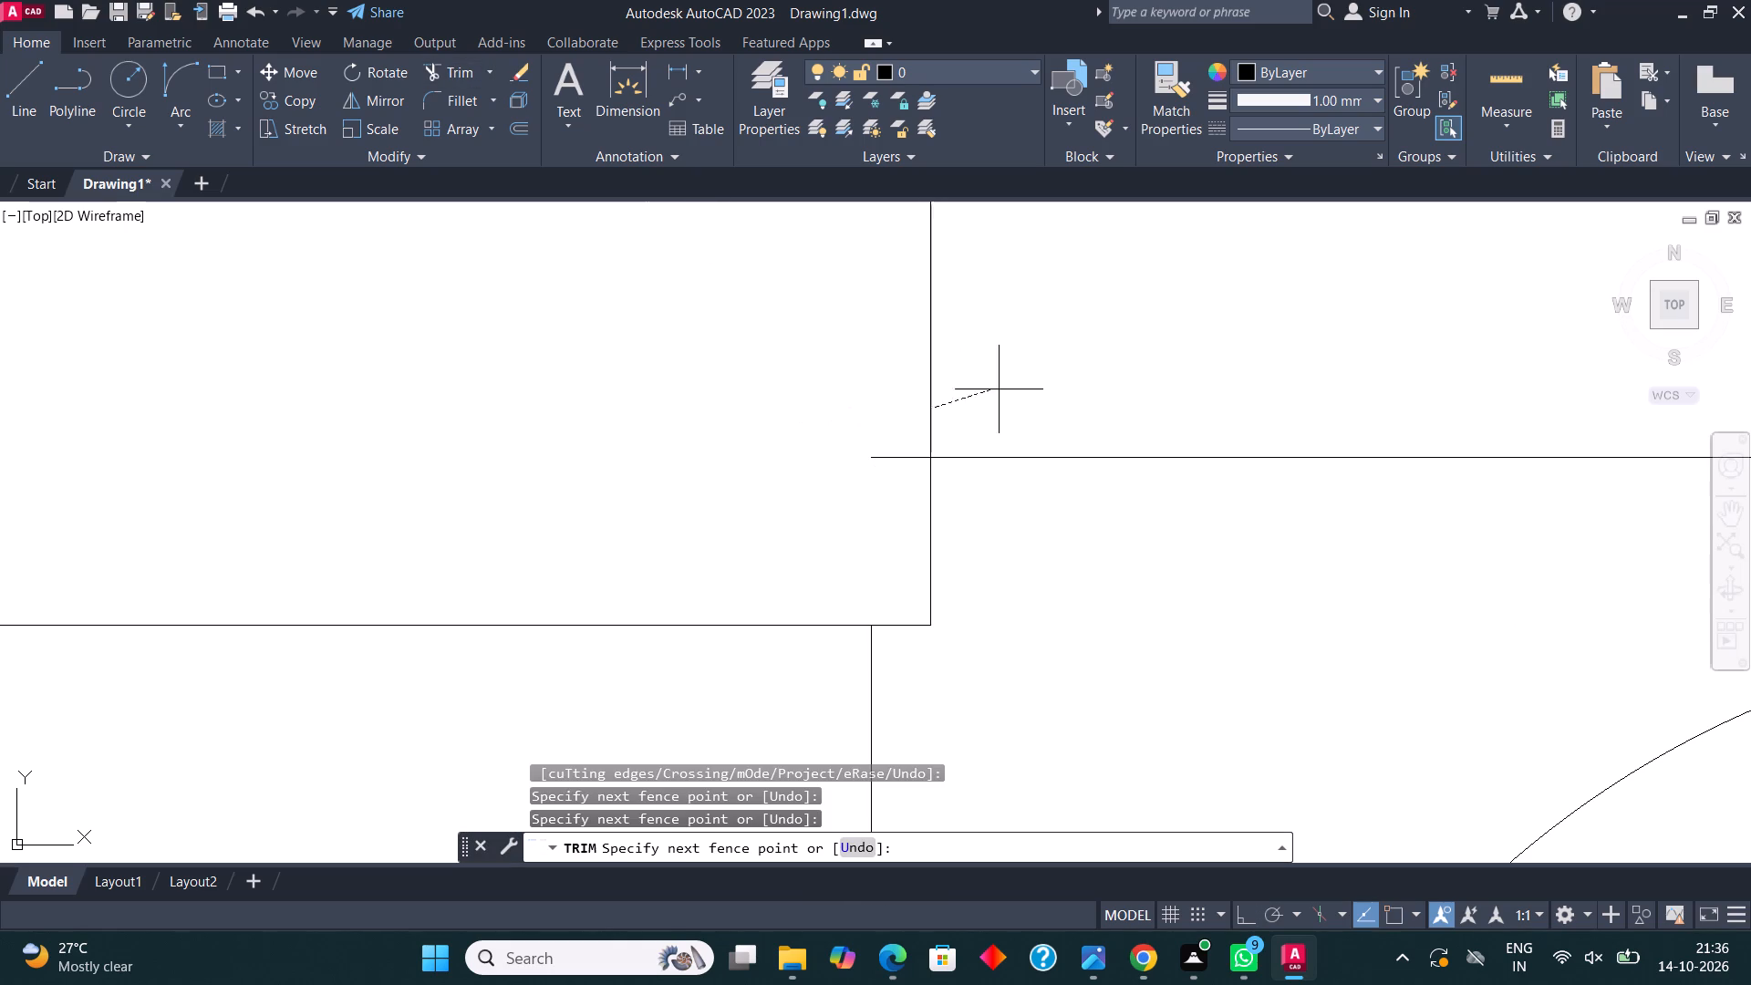
left_click(1078, 388)
left_click_drag(913, 498, 909, 469)
left_click(874, 391)
left_click(882, 506)
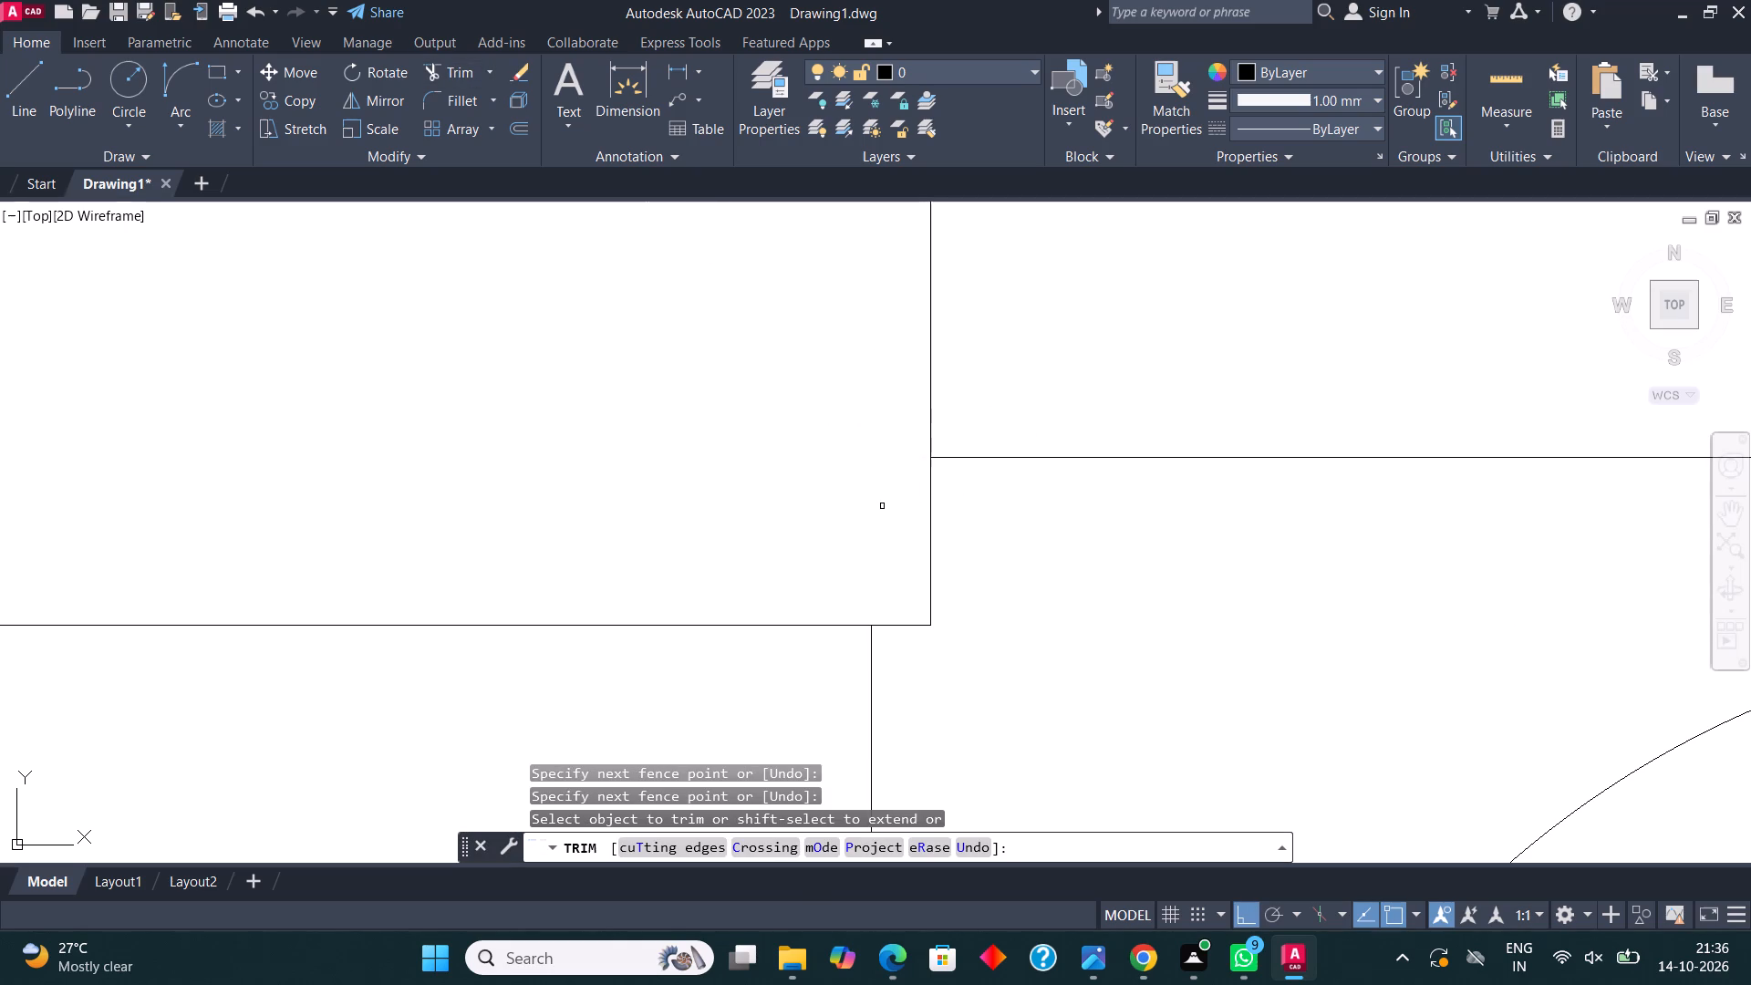
scroll(783, 542, "down", 4)
key("Escape")
Move the vertical rectangle in the lower outer corner of the 7'3"*5' TOILET down onto the lower wall's inner face.
scroll(706, 497, "down", 3)
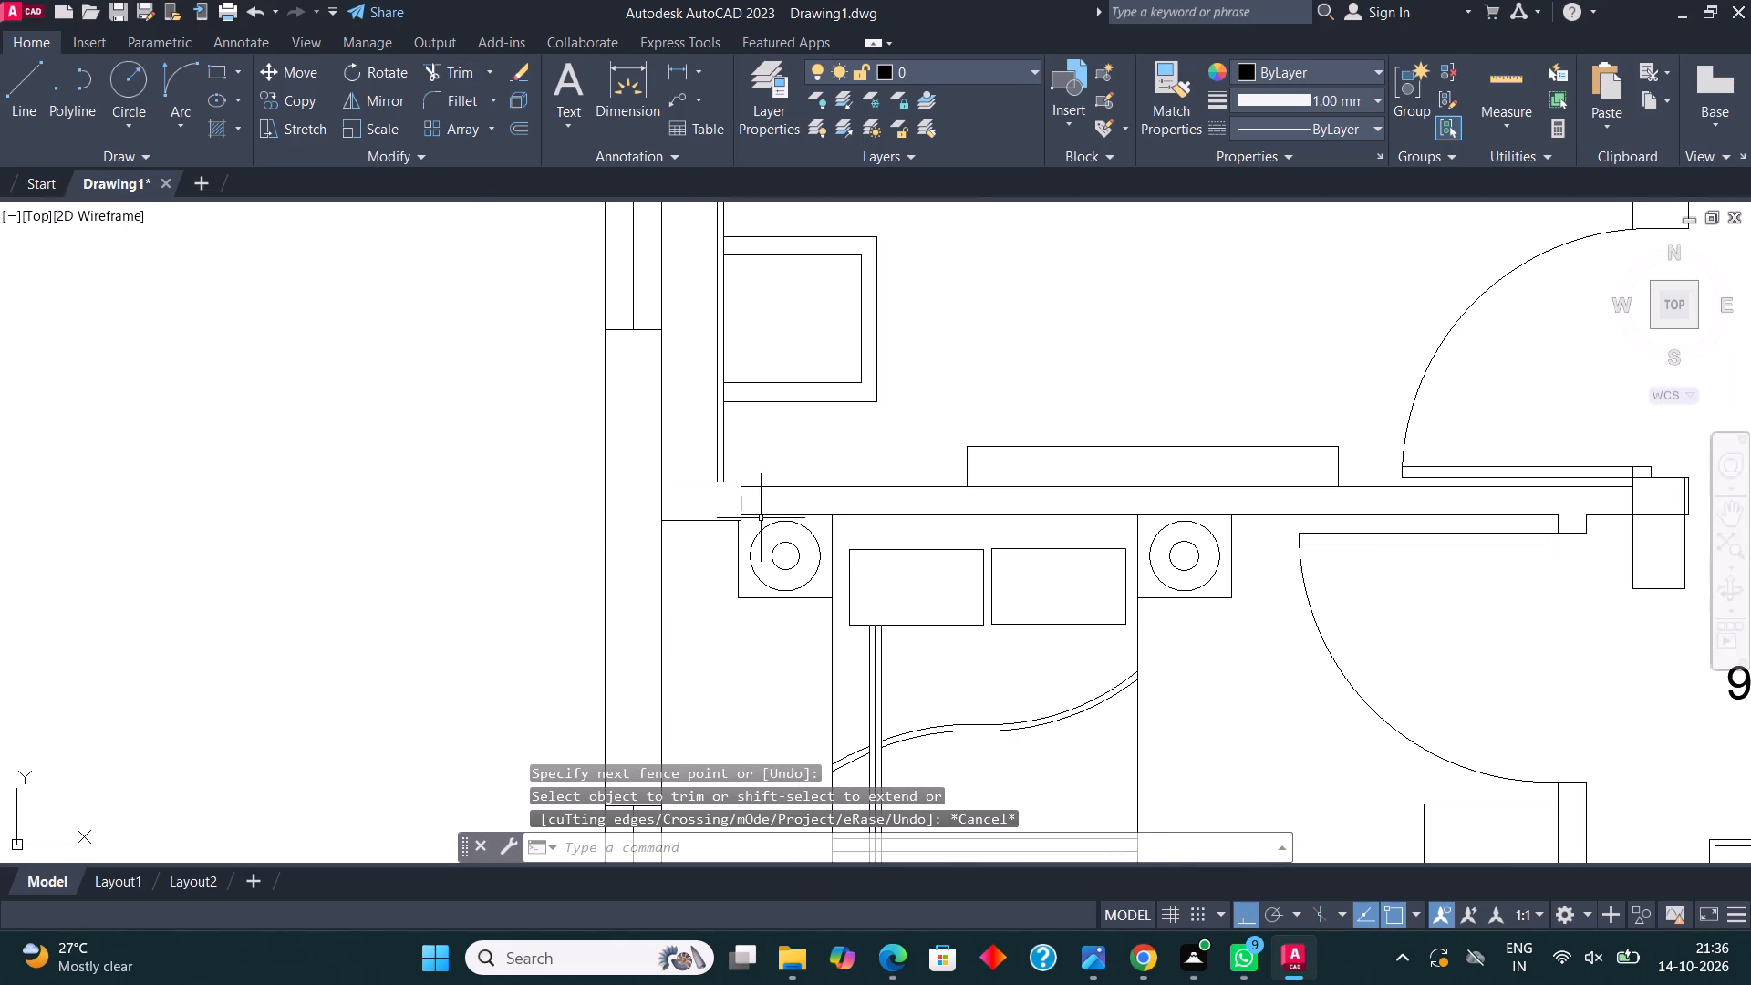
scroll(940, 502, "down", 1)
middle_click_drag(951, 397, 969, 215)
scroll(970, 244, "down", 2)
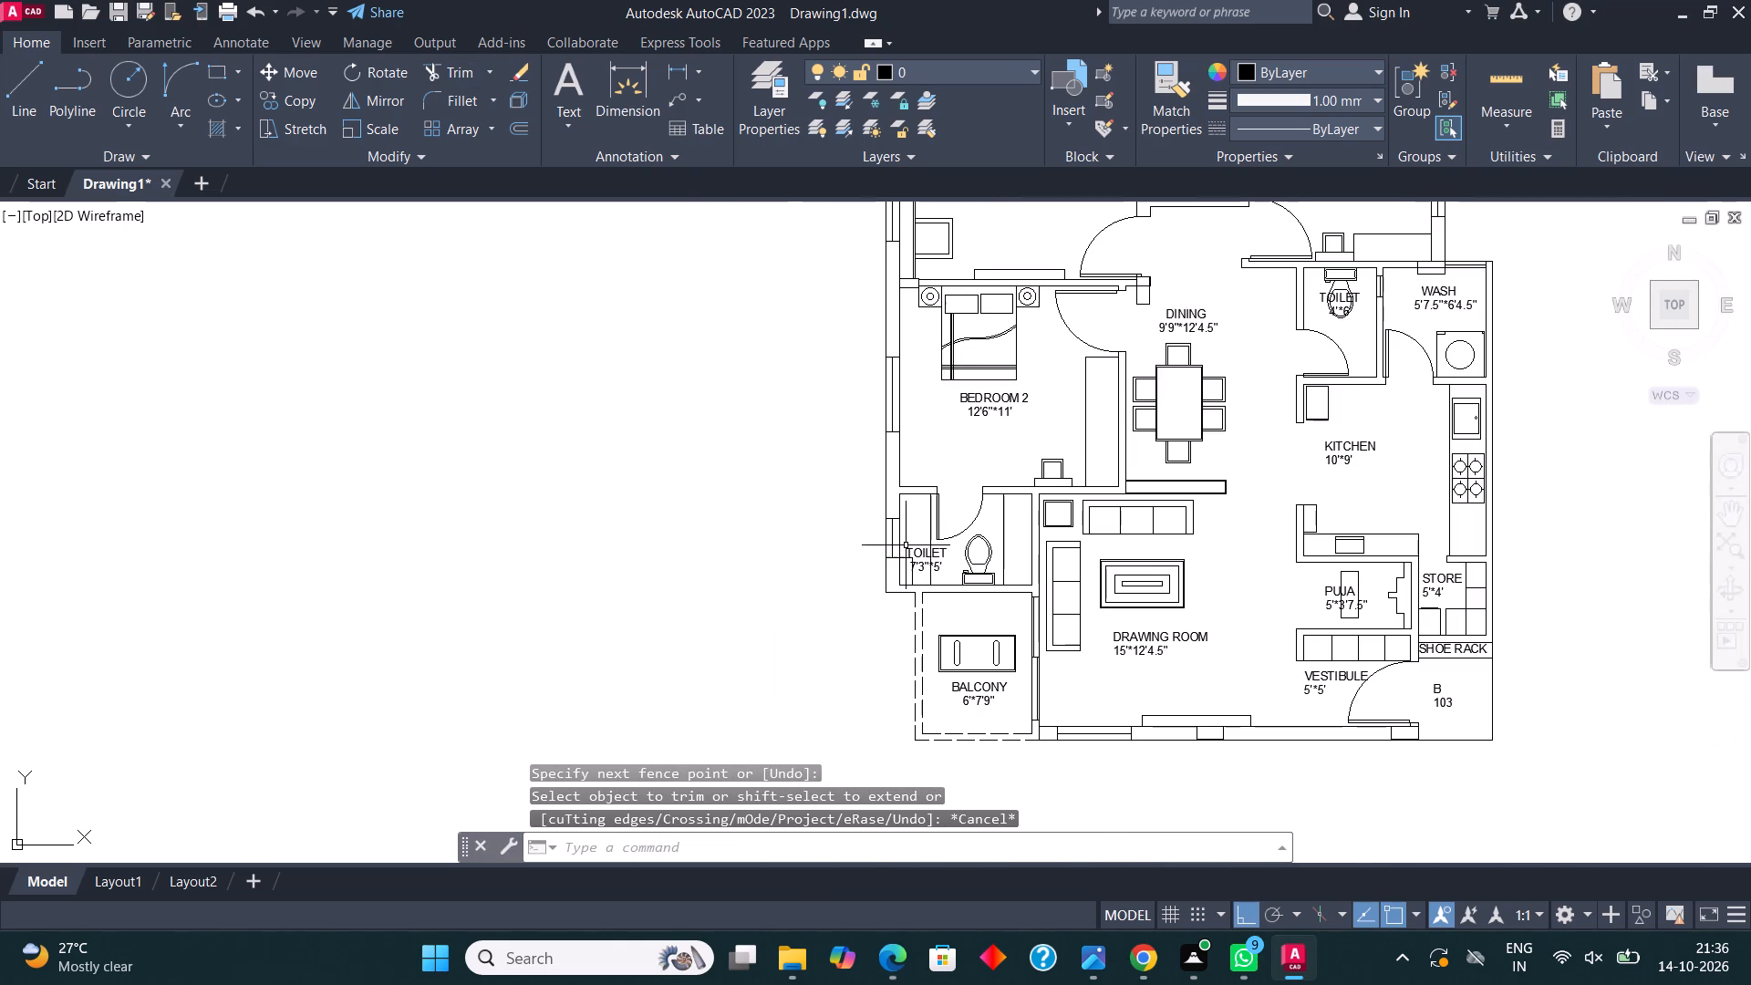
scroll(903, 507, "up", 1)
scroll(890, 608, "up", 4)
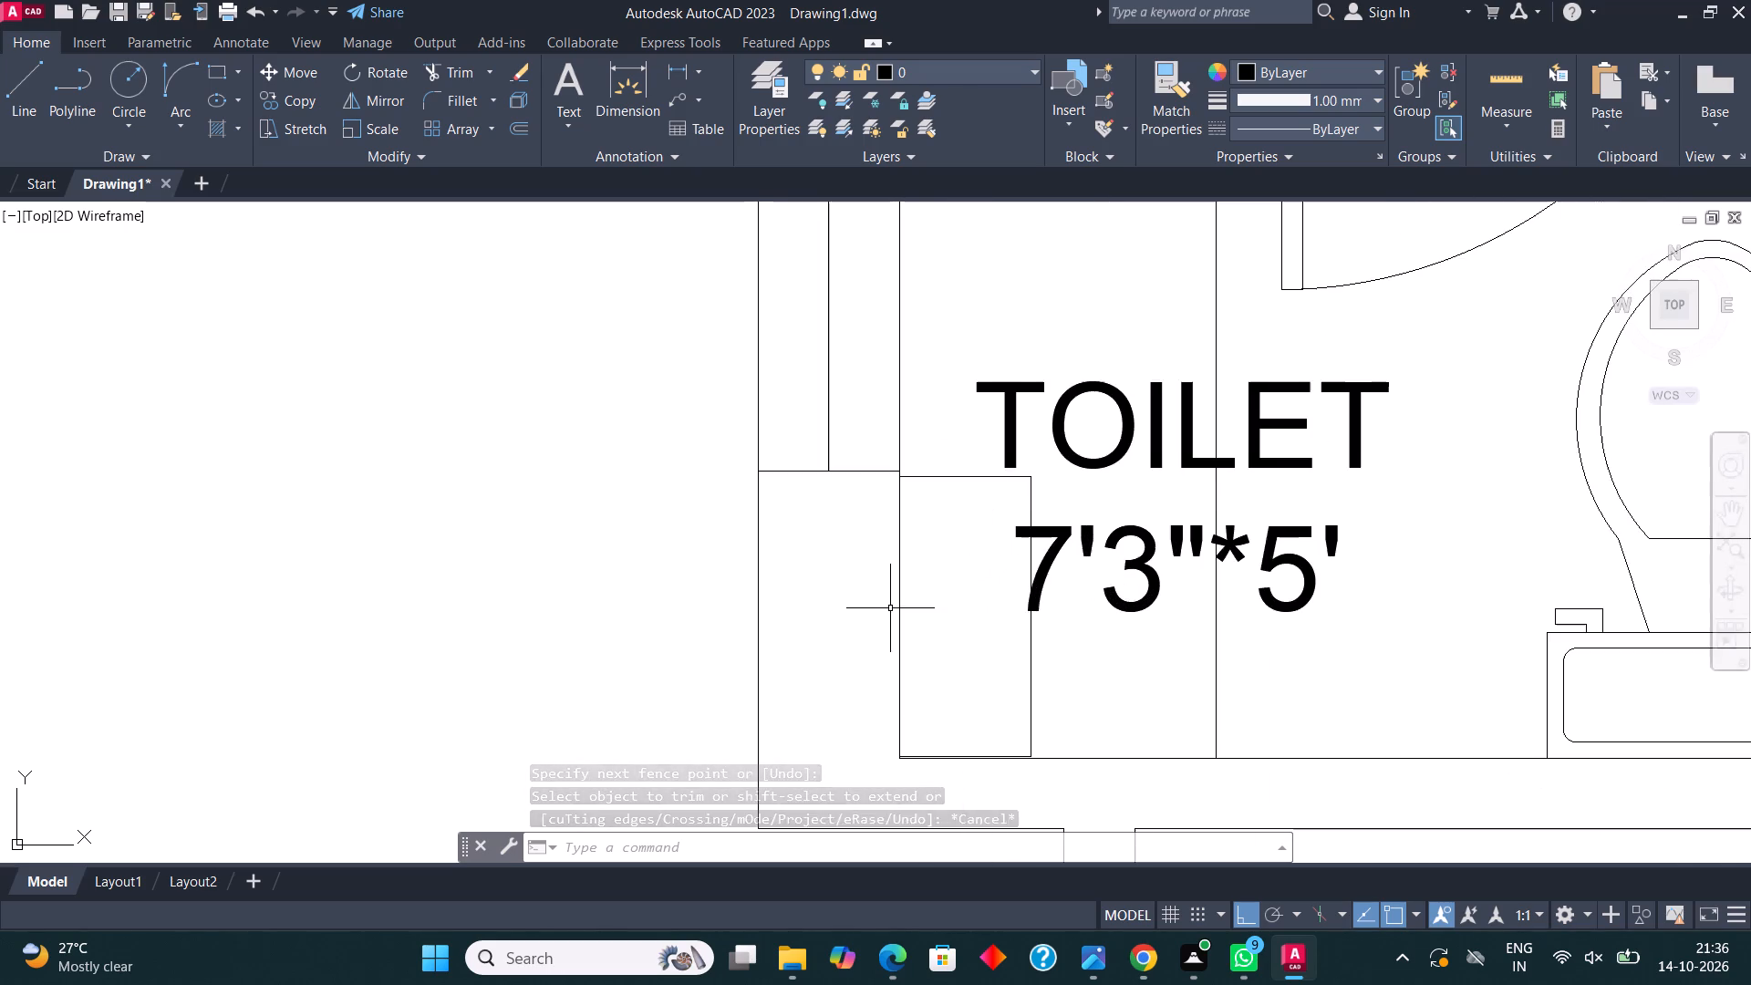
middle_click_drag(946, 643, 927, 473)
scroll(985, 584, "up", 2)
left_click_drag(1061, 570, 1034, 555)
left_click(974, 532)
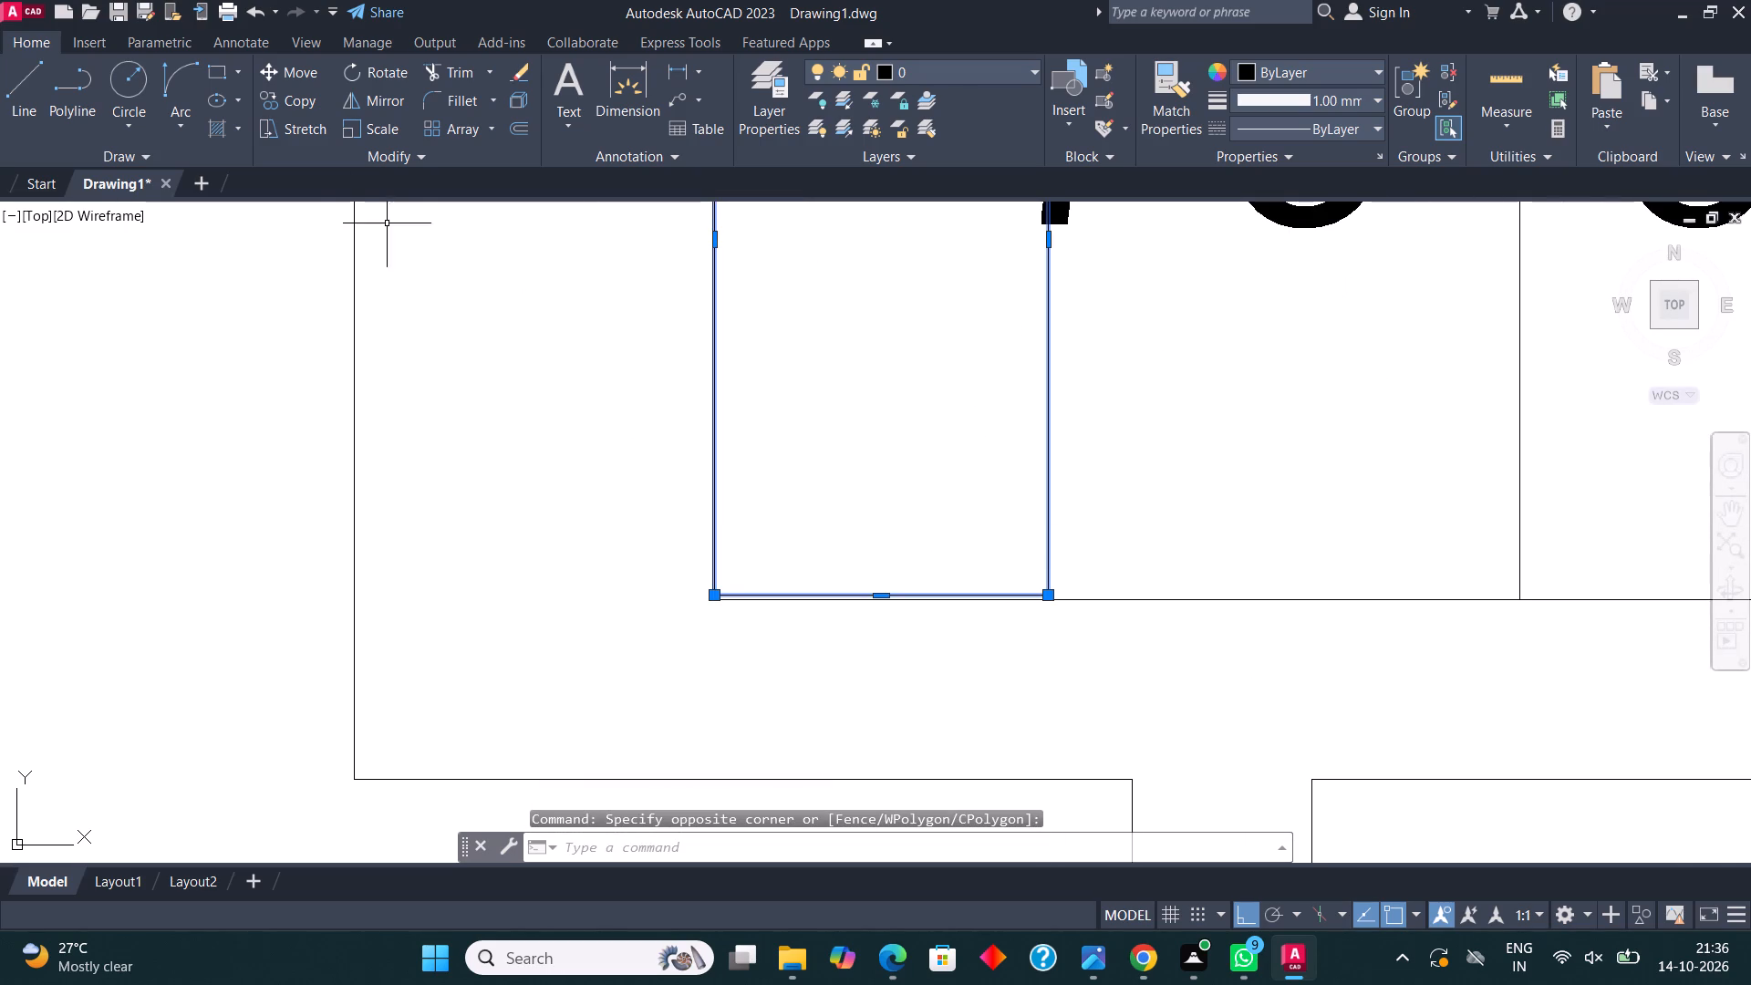
left_click(287, 61)
scroll(747, 618, "up", 3)
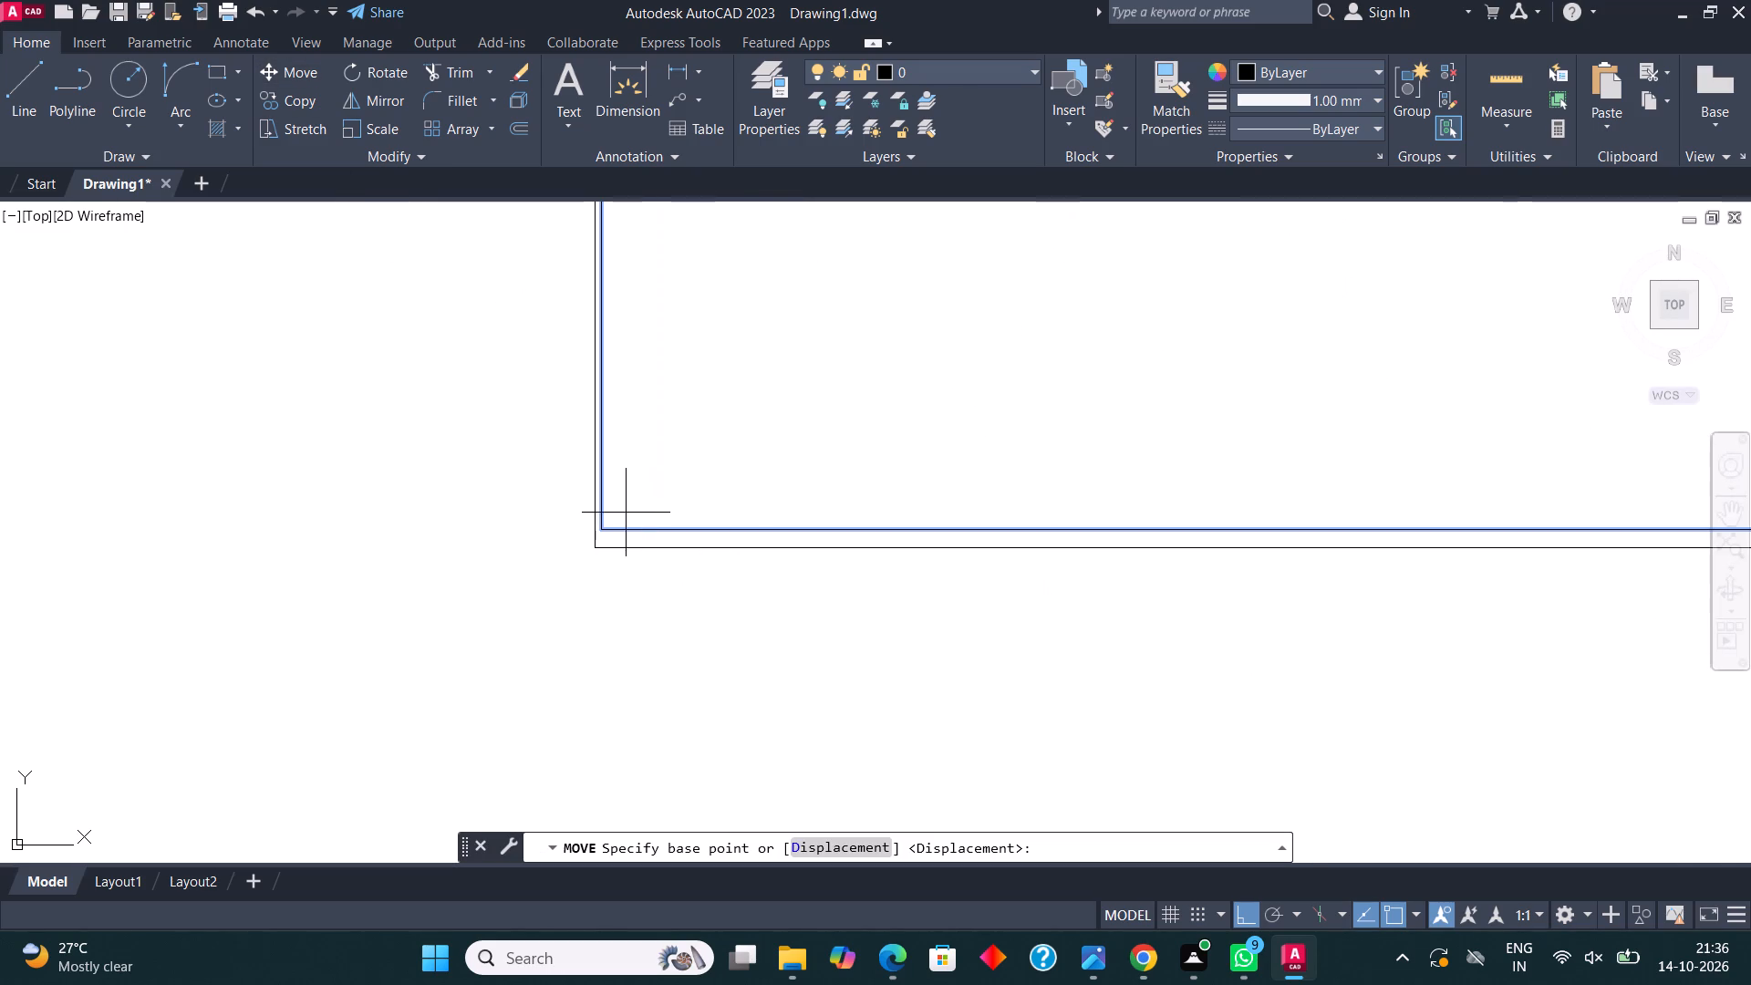
left_click(612, 534)
left_click(604, 555)
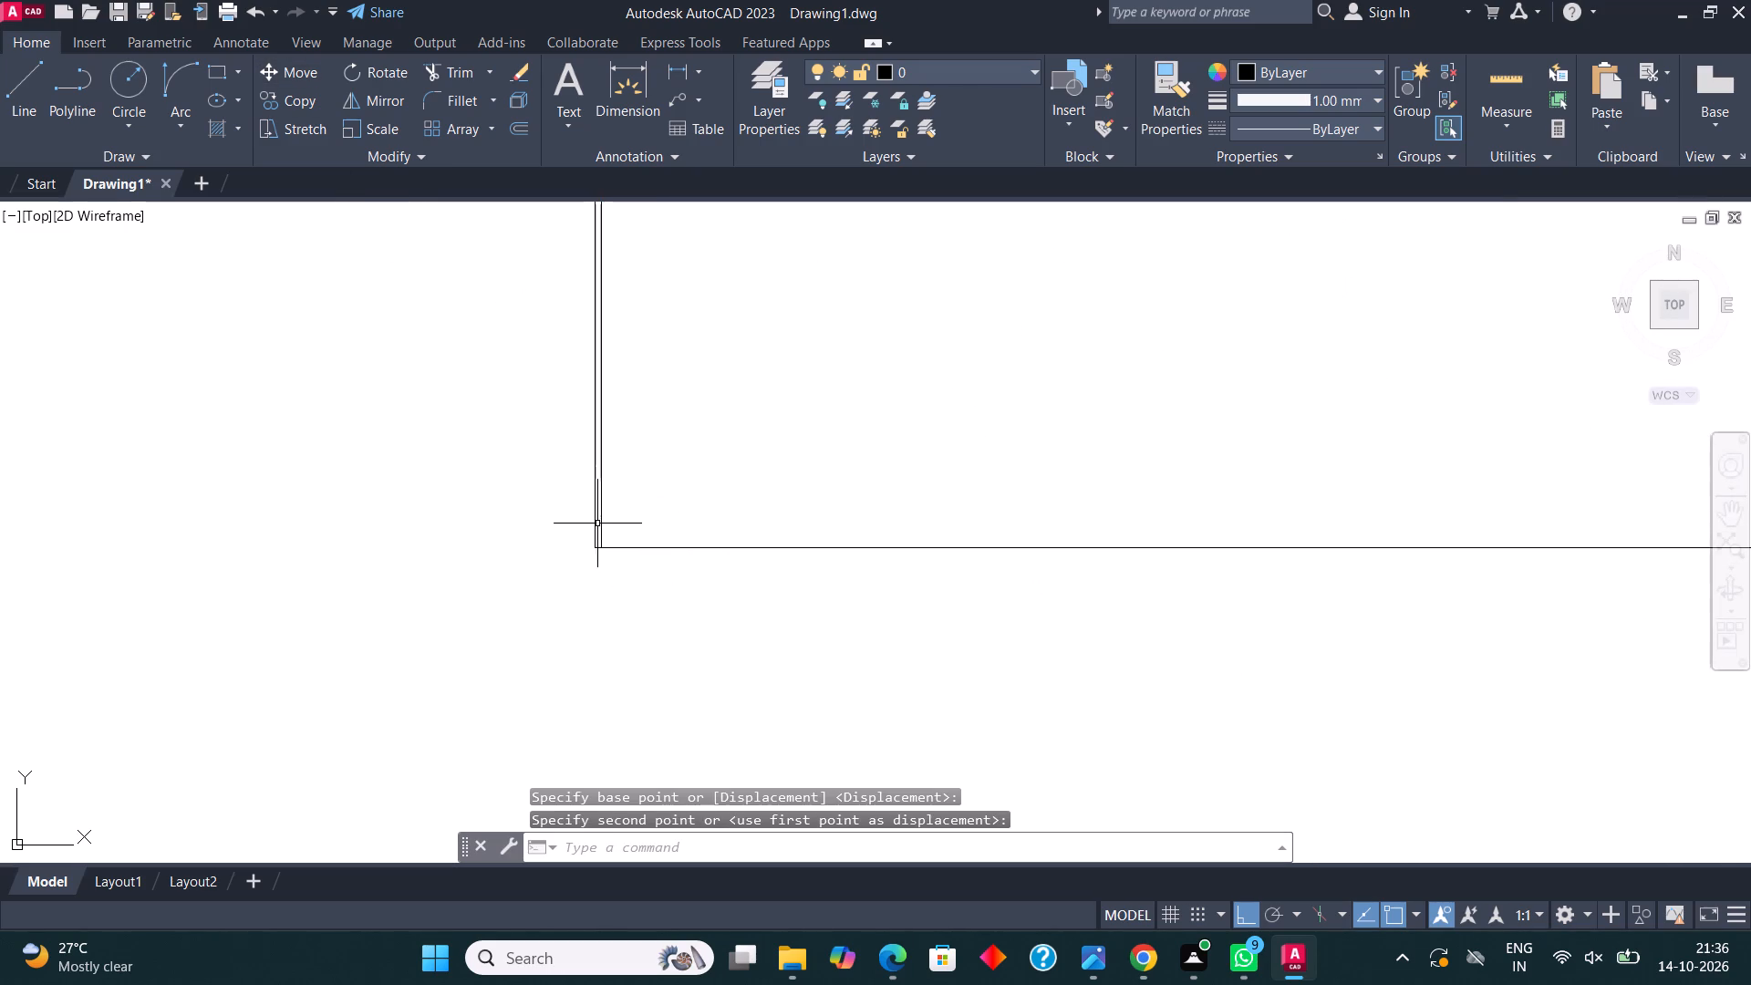
Move the TOILET rectangle sideways so its lower-left corner meets the inner corner of the outer walls.
left_click(599, 520)
scroll(553, 576, "up", 3)
left_click(737, 474)
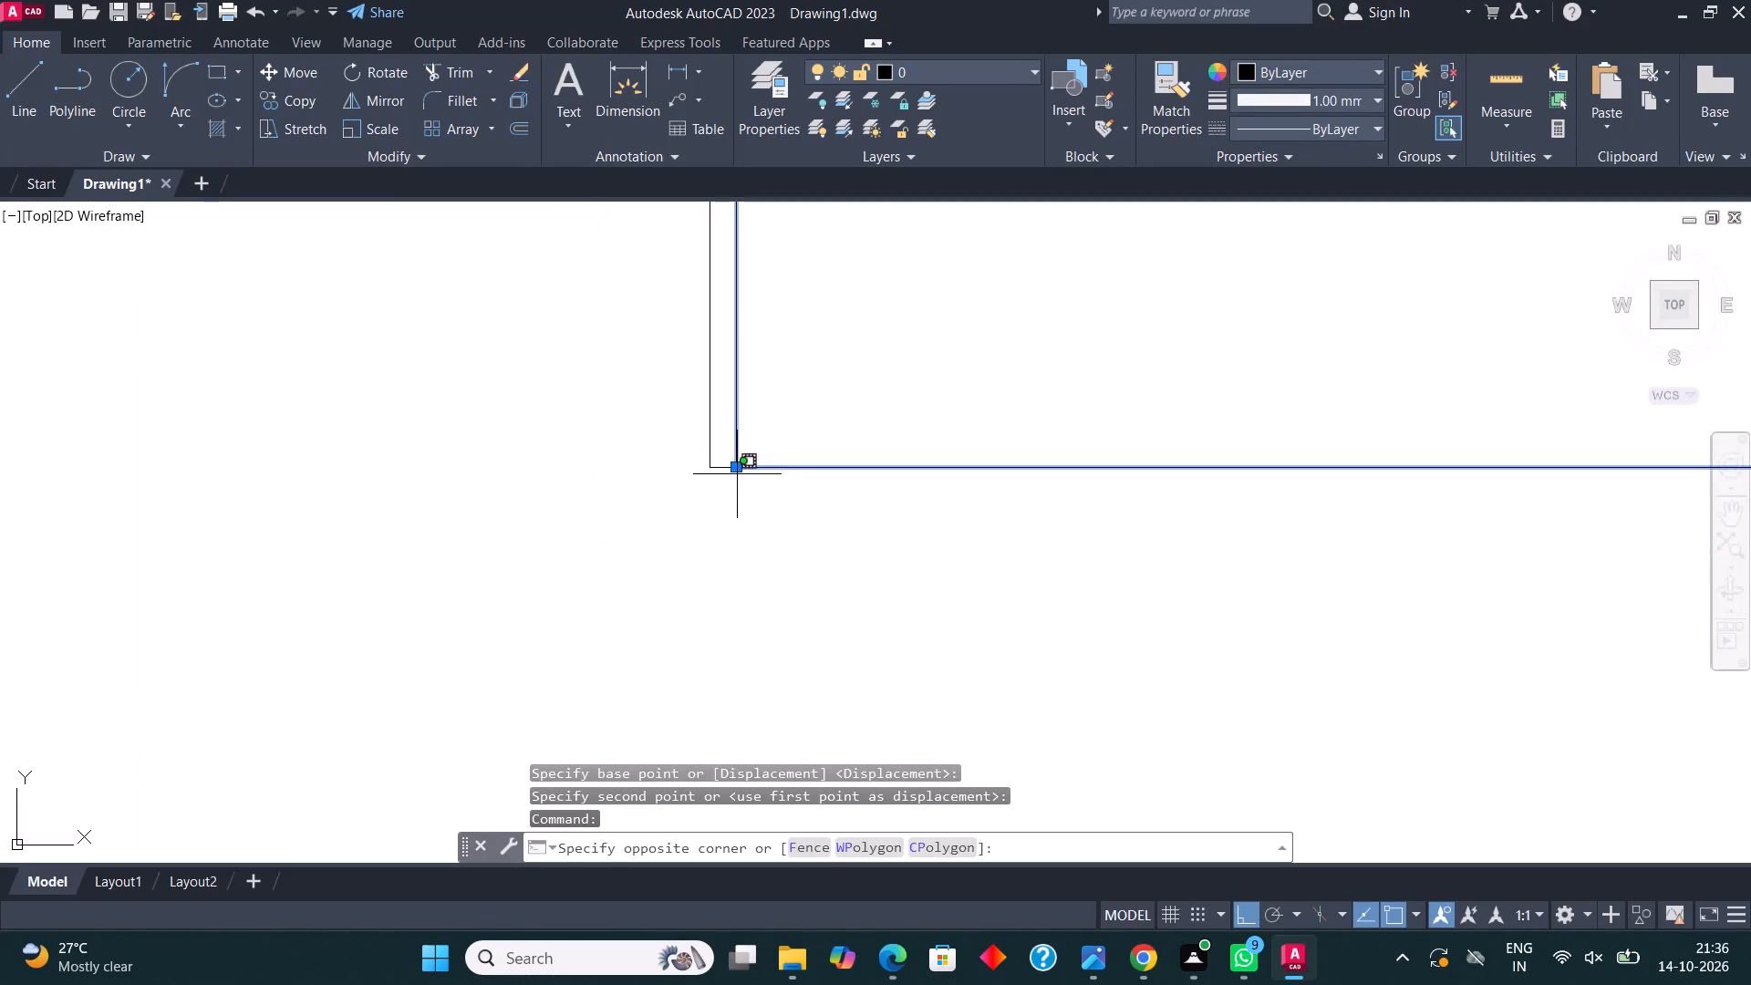
left_click(737, 468)
left_click(704, 465)
key("Escape")
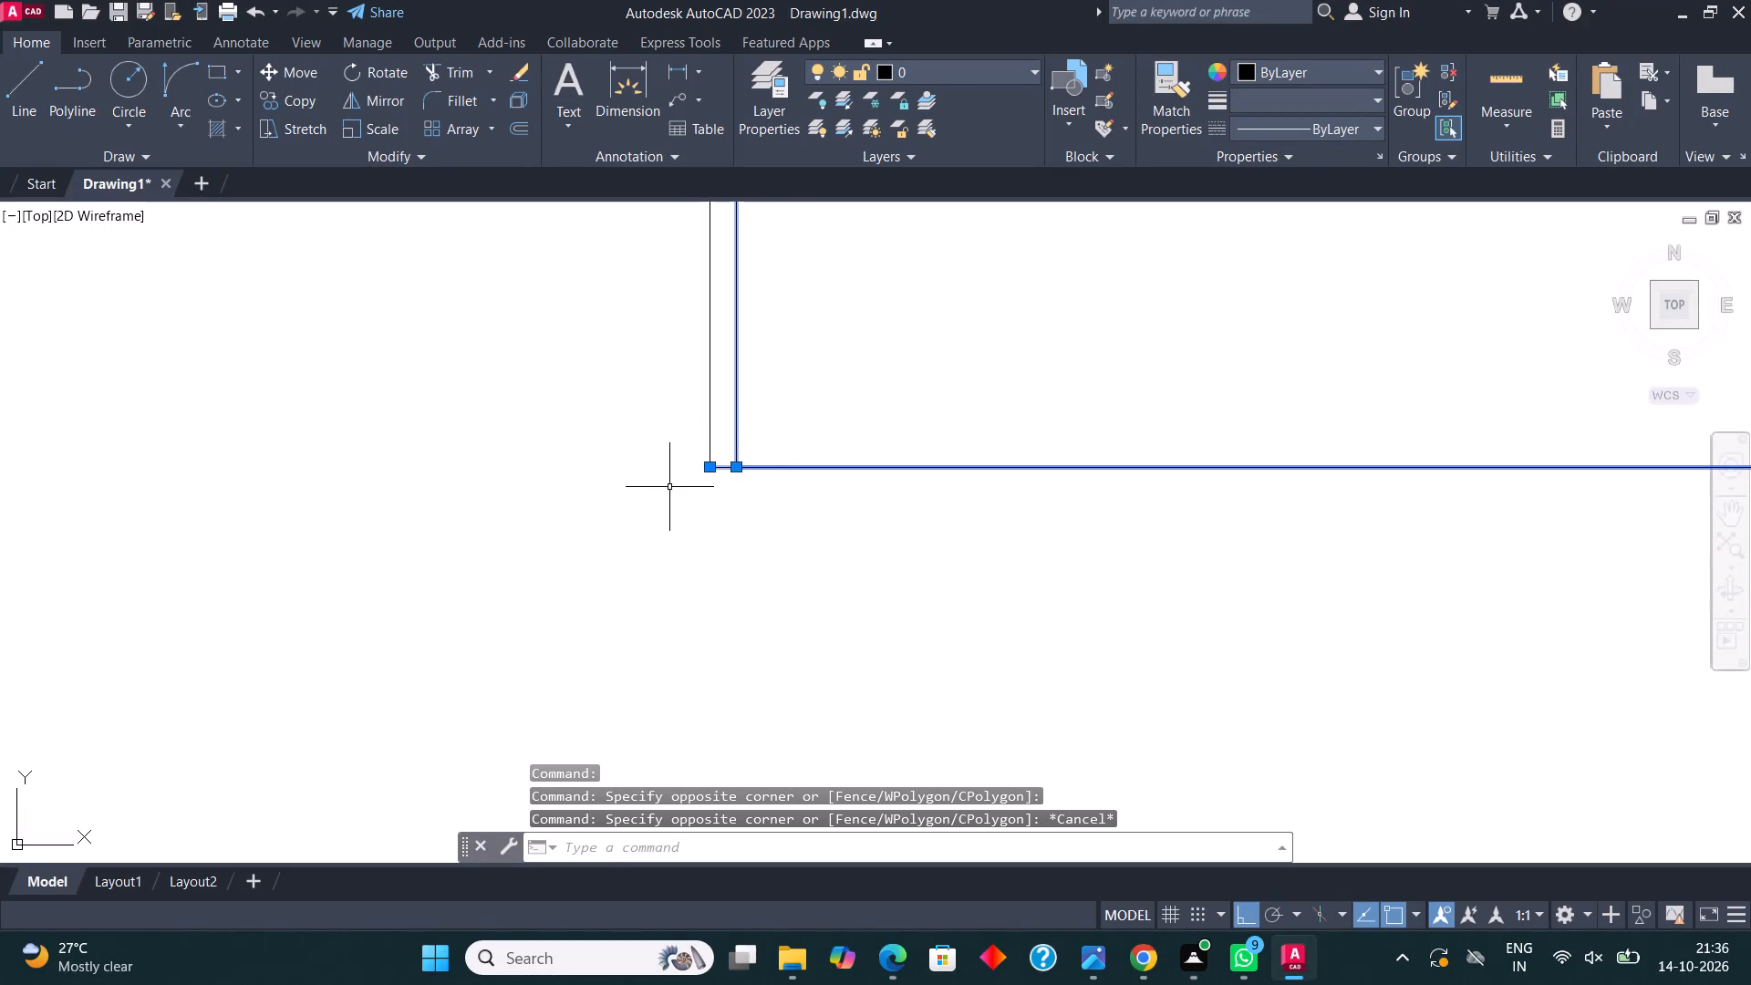
key("Escape")
left_click(738, 431)
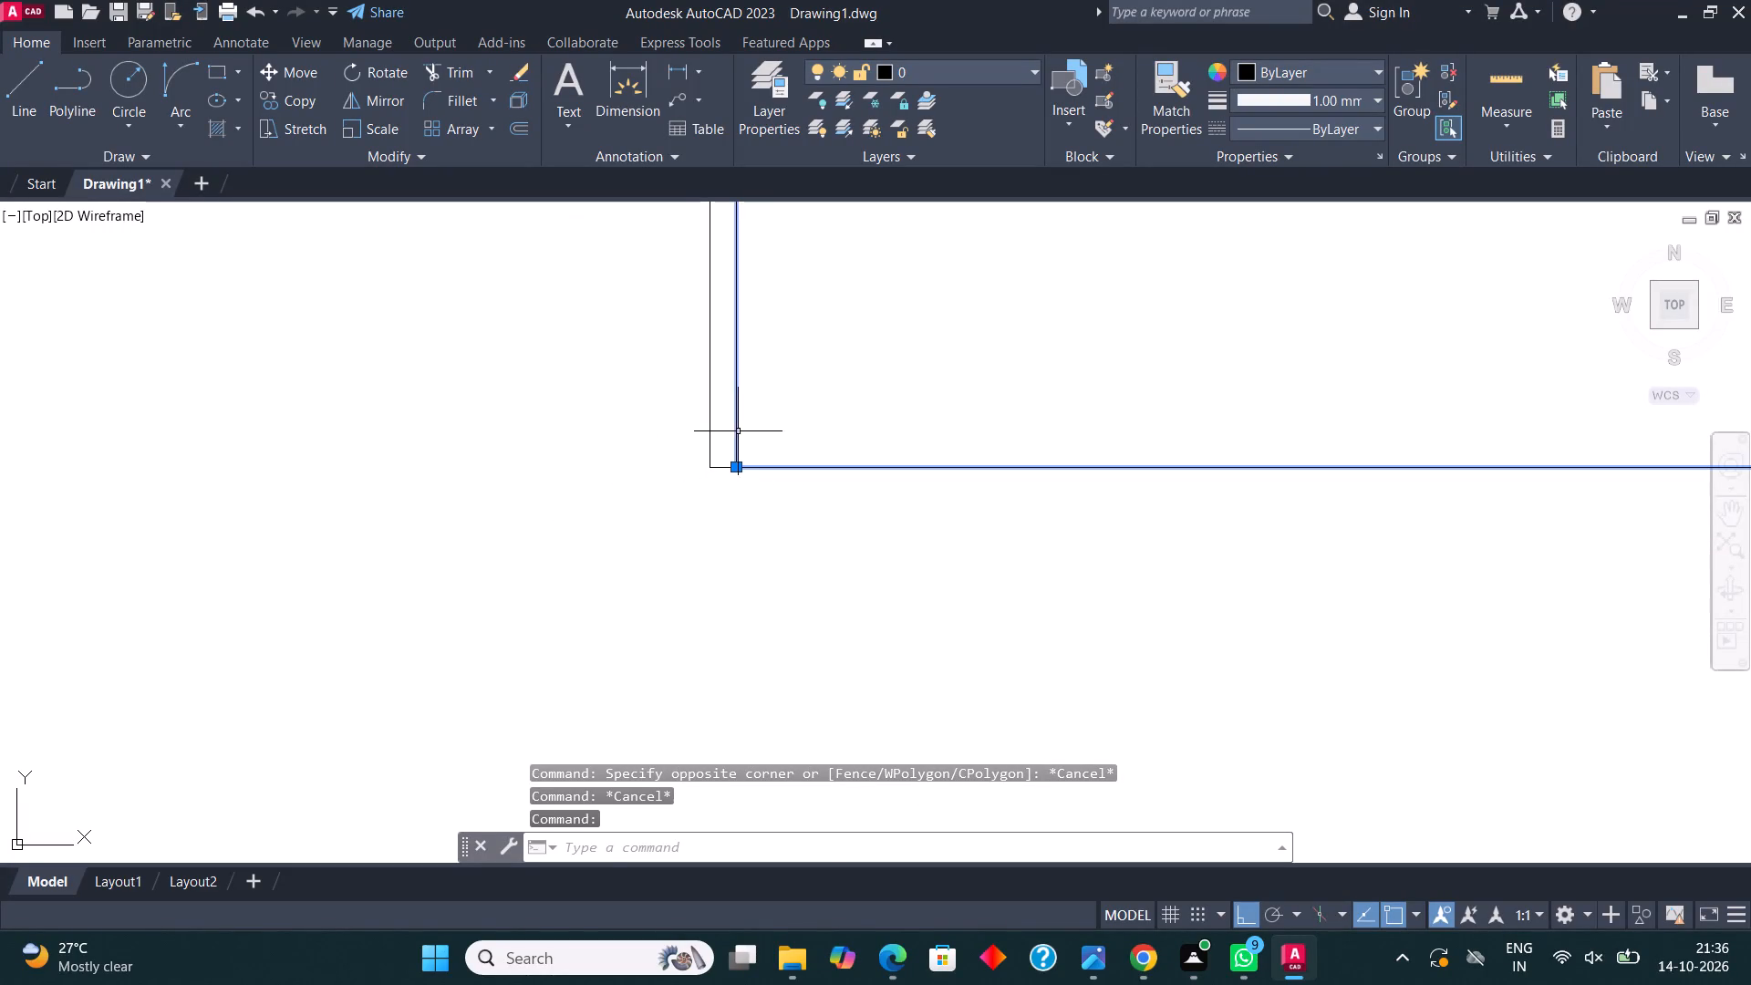
left_click(300, 67)
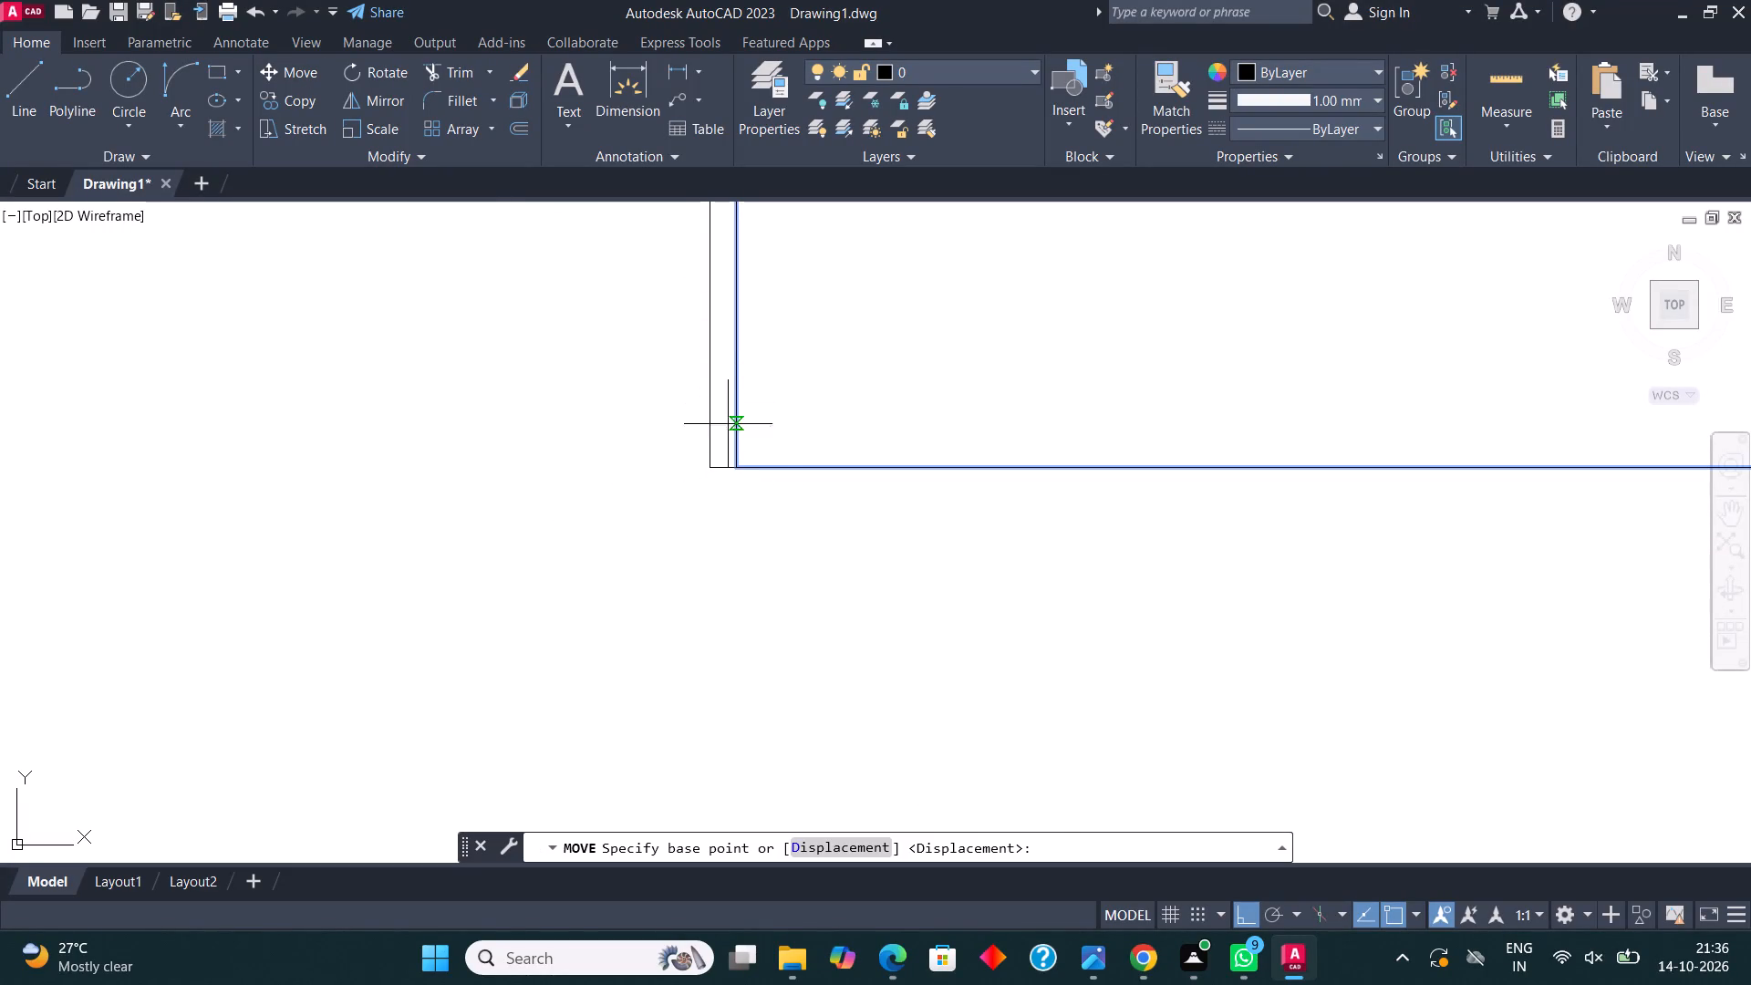
left_click(746, 461)
left_click(702, 464)
scroll(542, 483, "down", 4)
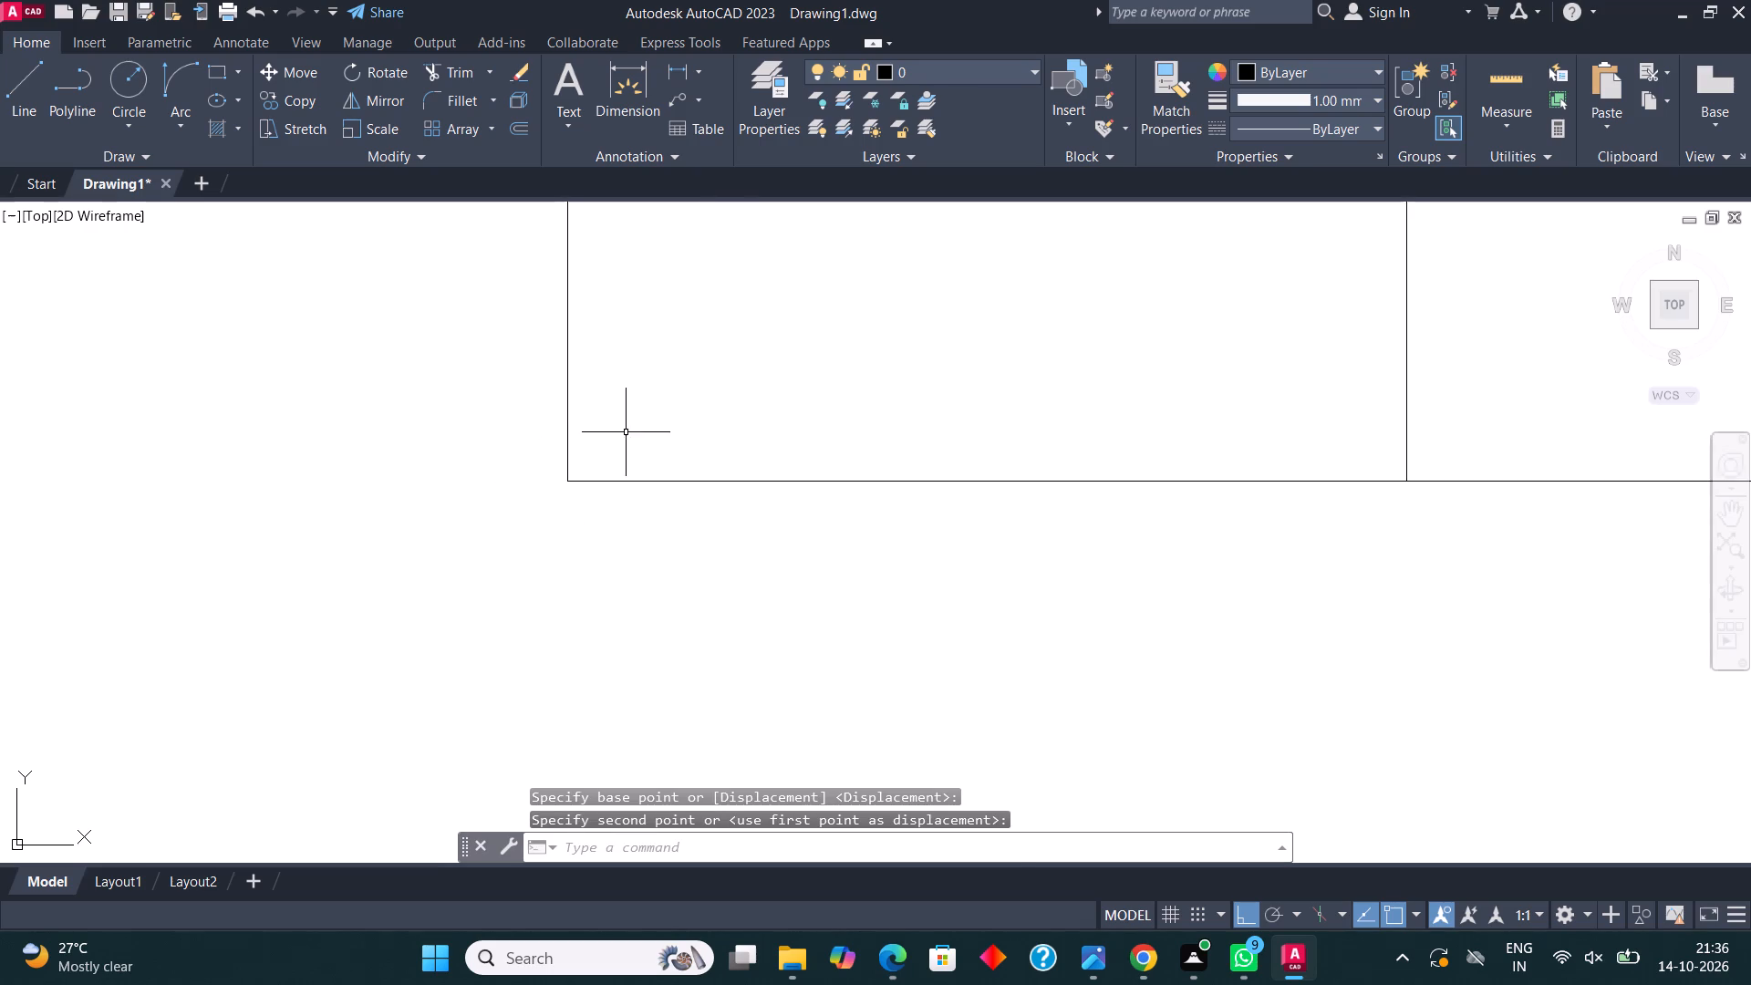
Stretch the lower edge of the rectangle in the DRAWING ROOM's bottom wall down to the wall's outer face.
scroll(634, 432, "down", 9)
scroll(811, 637, "up", 3)
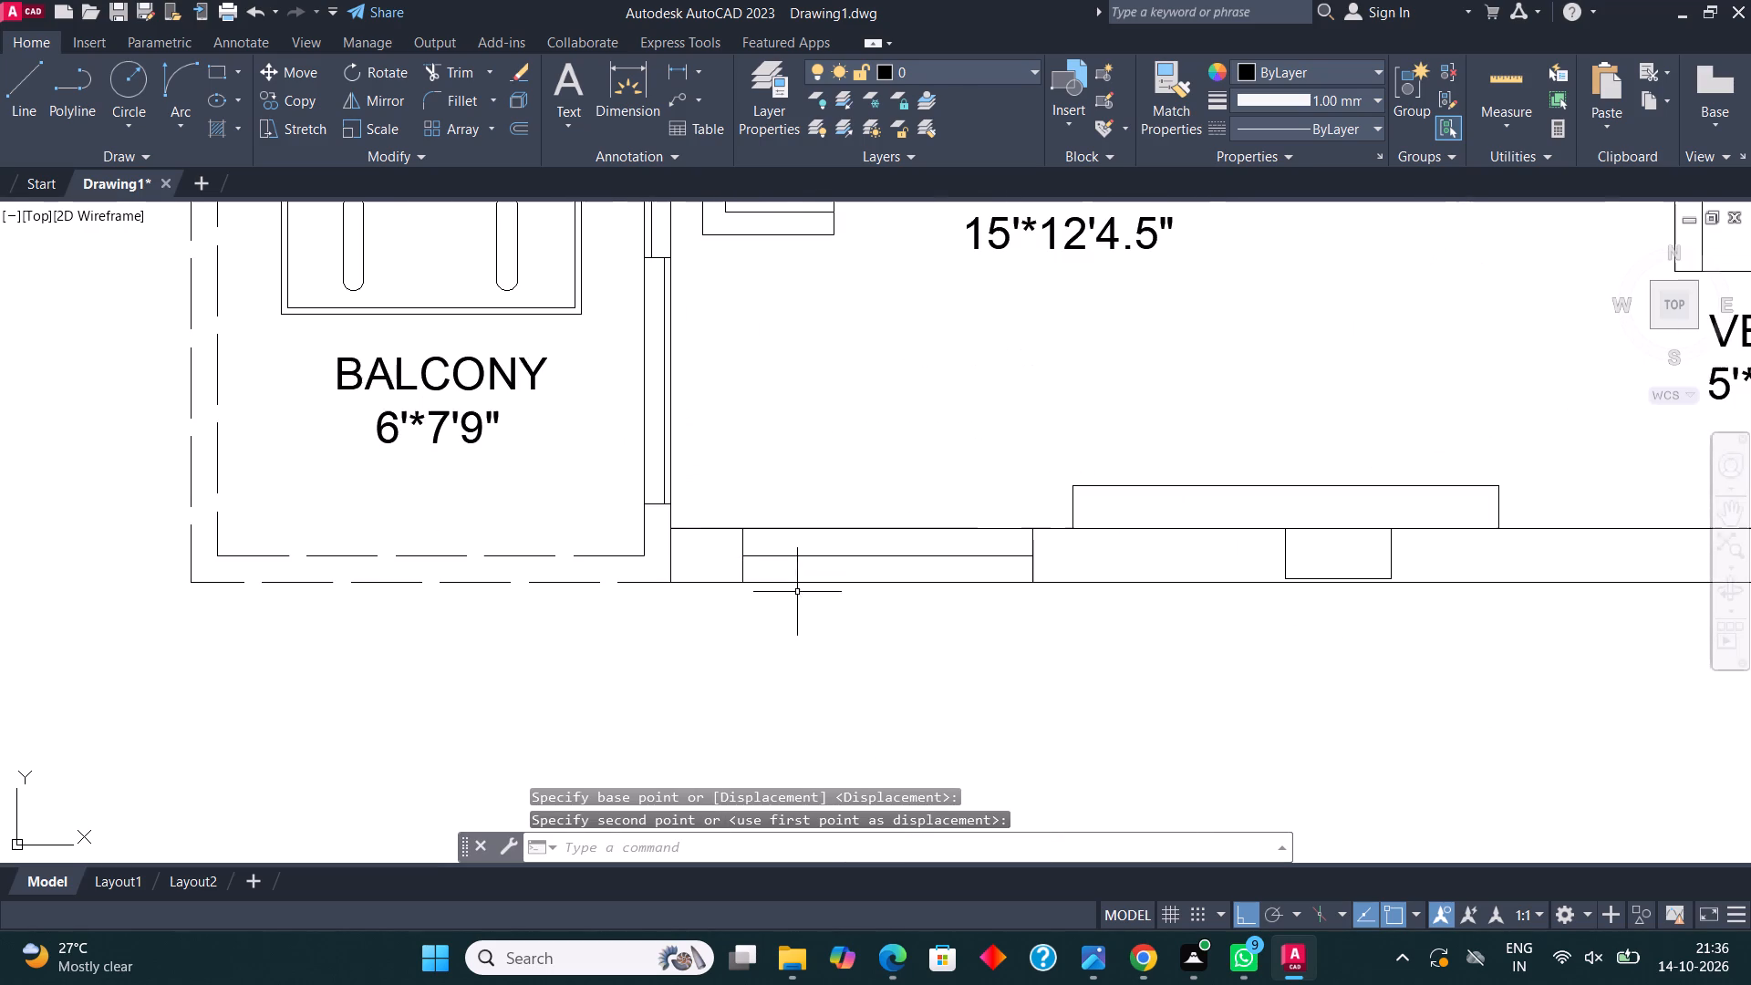
scroll(634, 557, "down", 1)
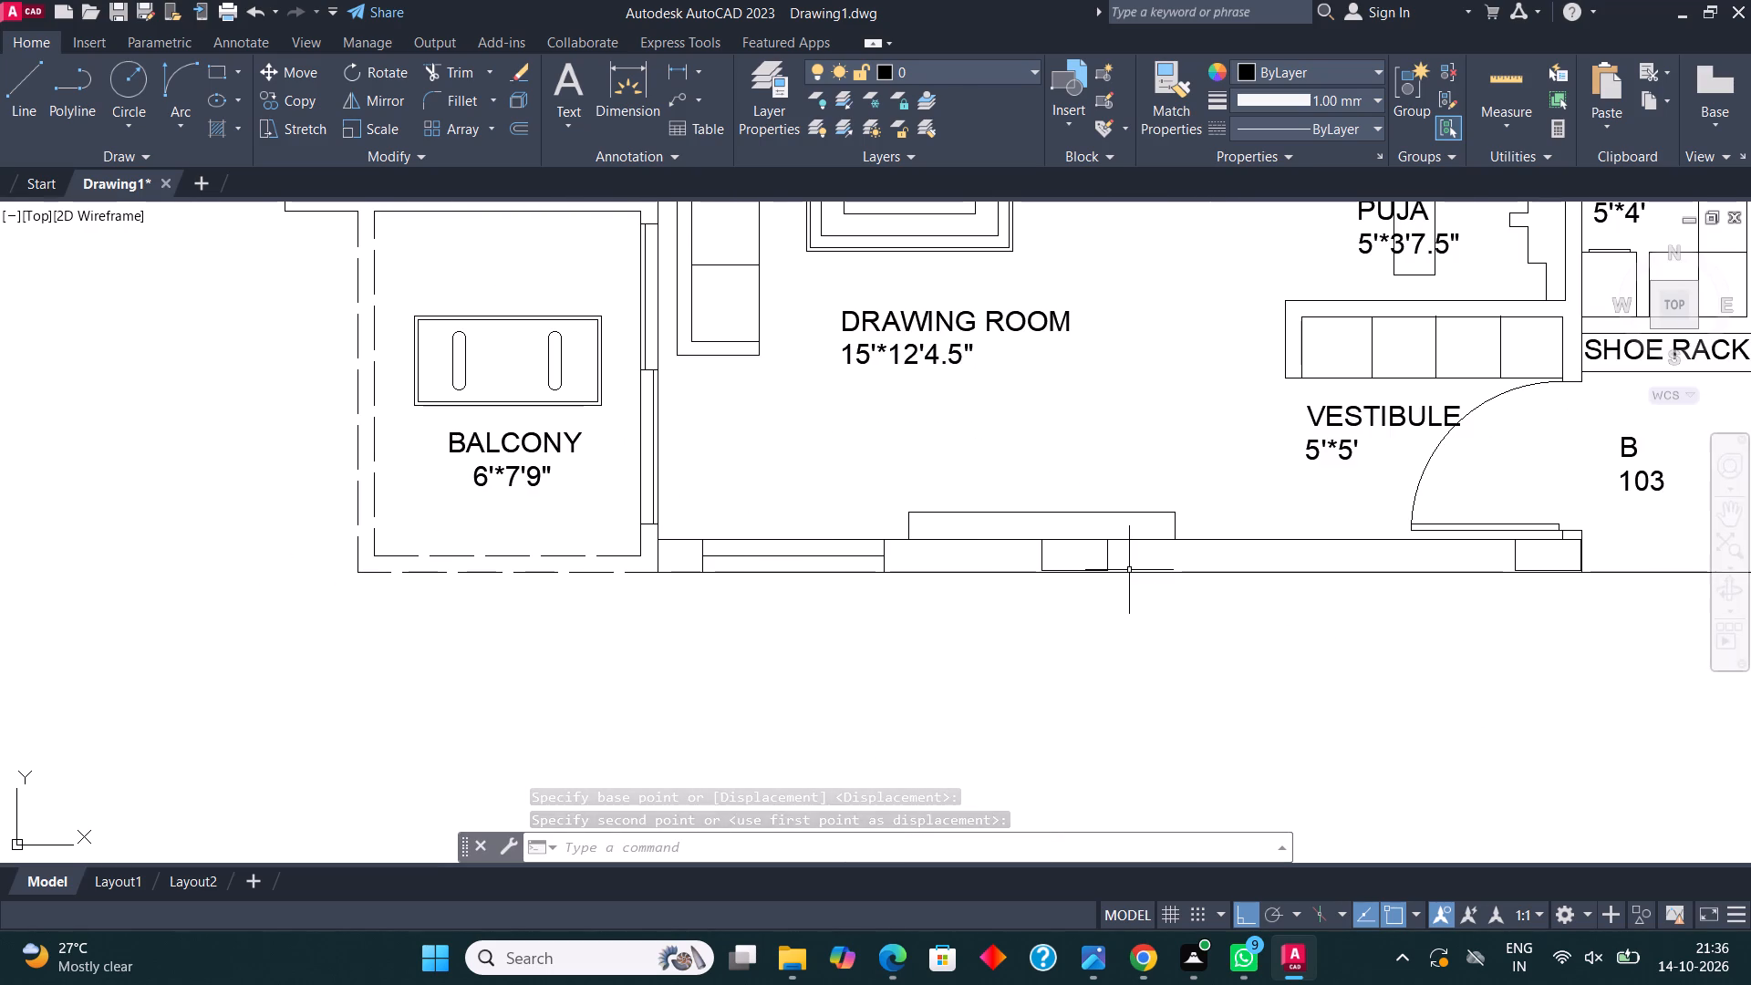
scroll(1098, 578, "up", 4)
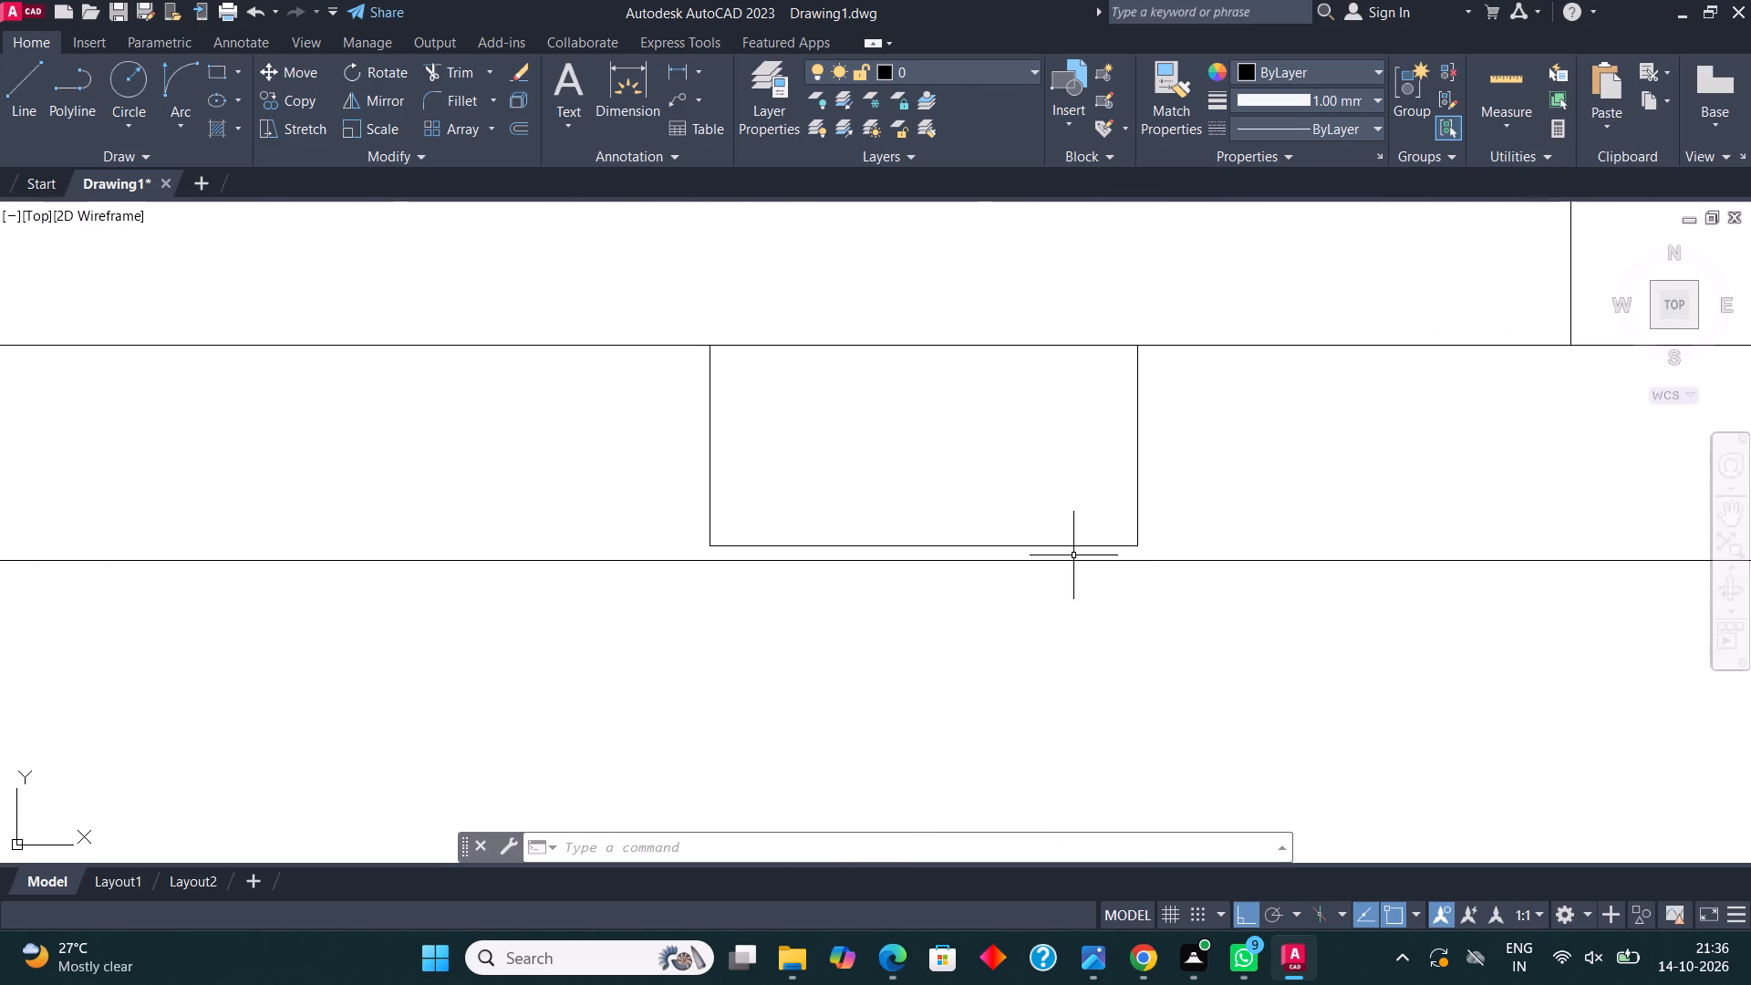
left_click(991, 549)
left_click(923, 547)
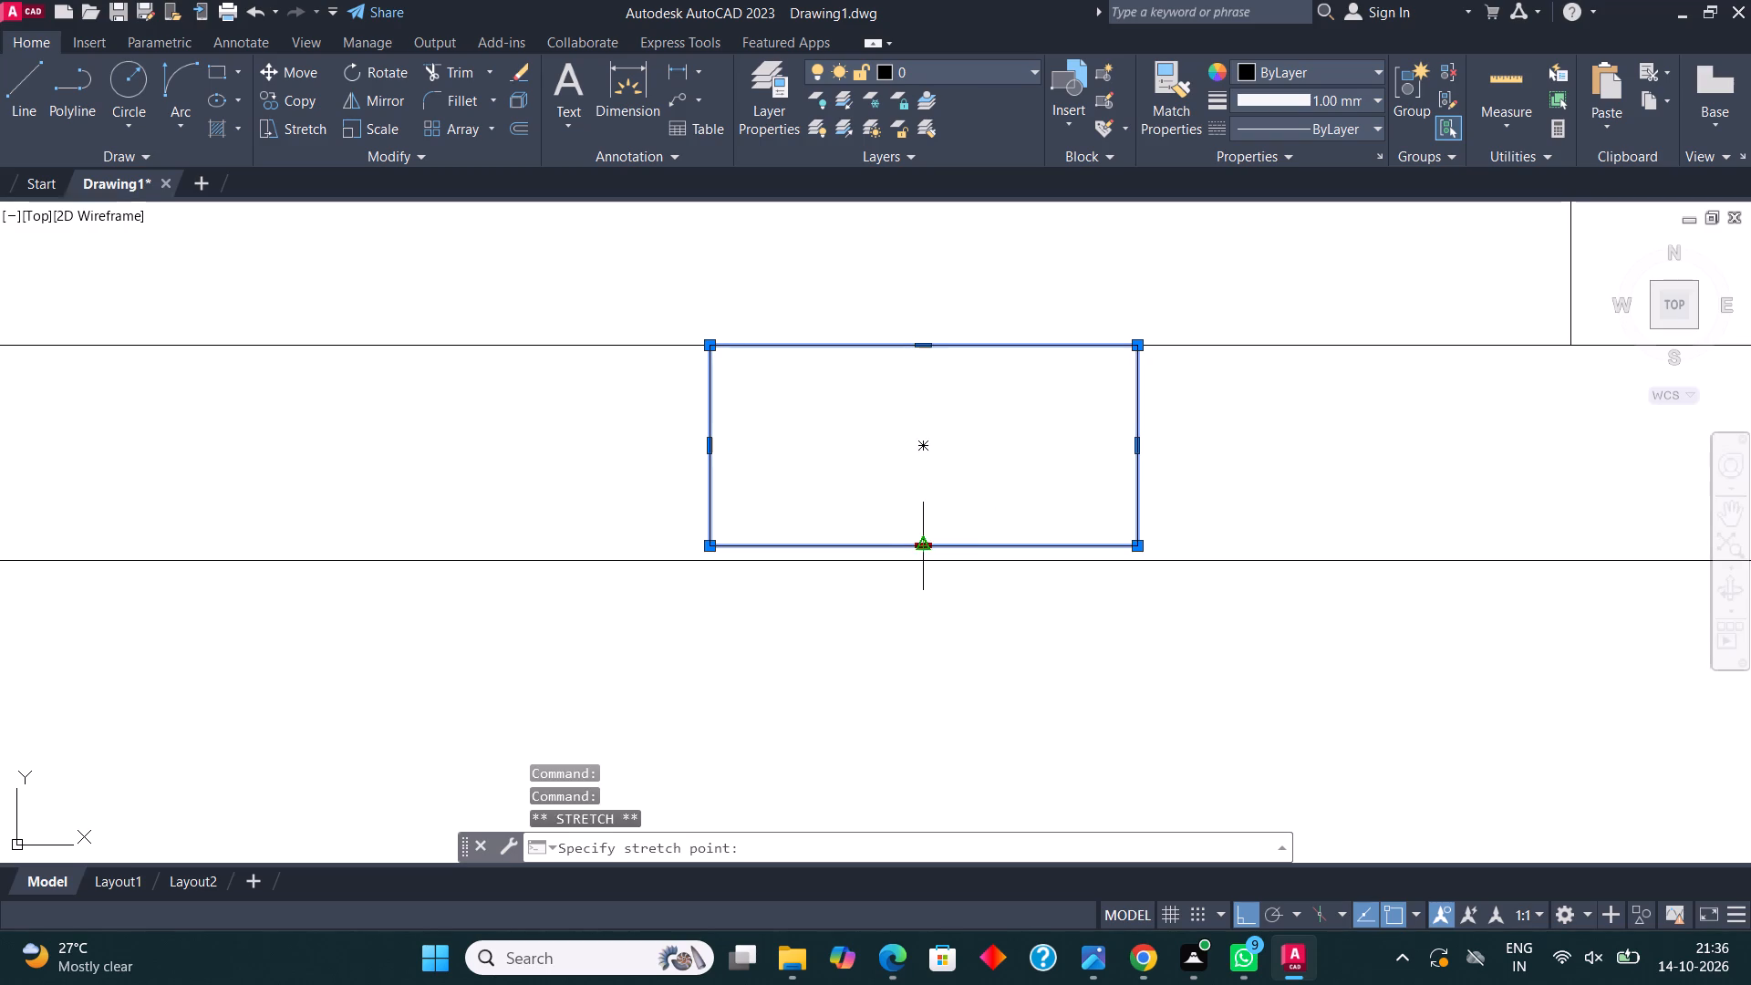
left_click(927, 560)
scroll(834, 572, "down", 4)
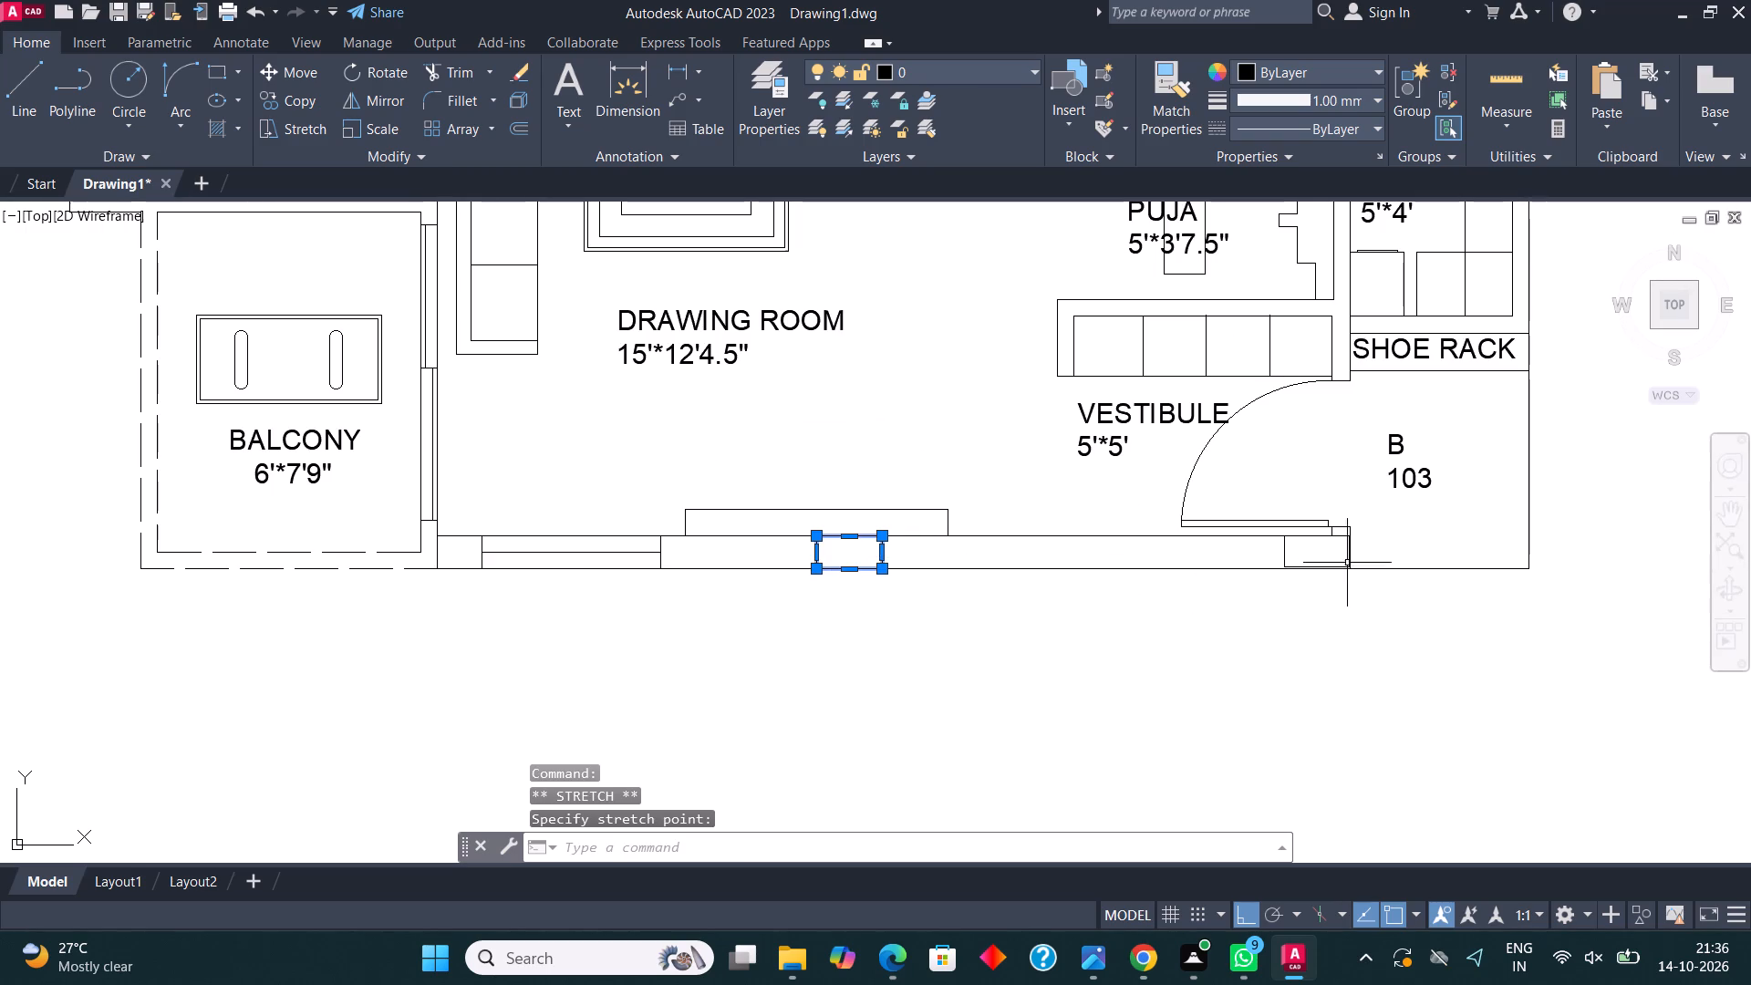
scroll(1350, 564, "up", 3)
key("Escape")
Stretch the lower edge of the rectangle at the VESTIBULE end of the bottom wall down to the wall's outer face.
left_click(1271, 581)
scroll(1335, 565, "up", 2)
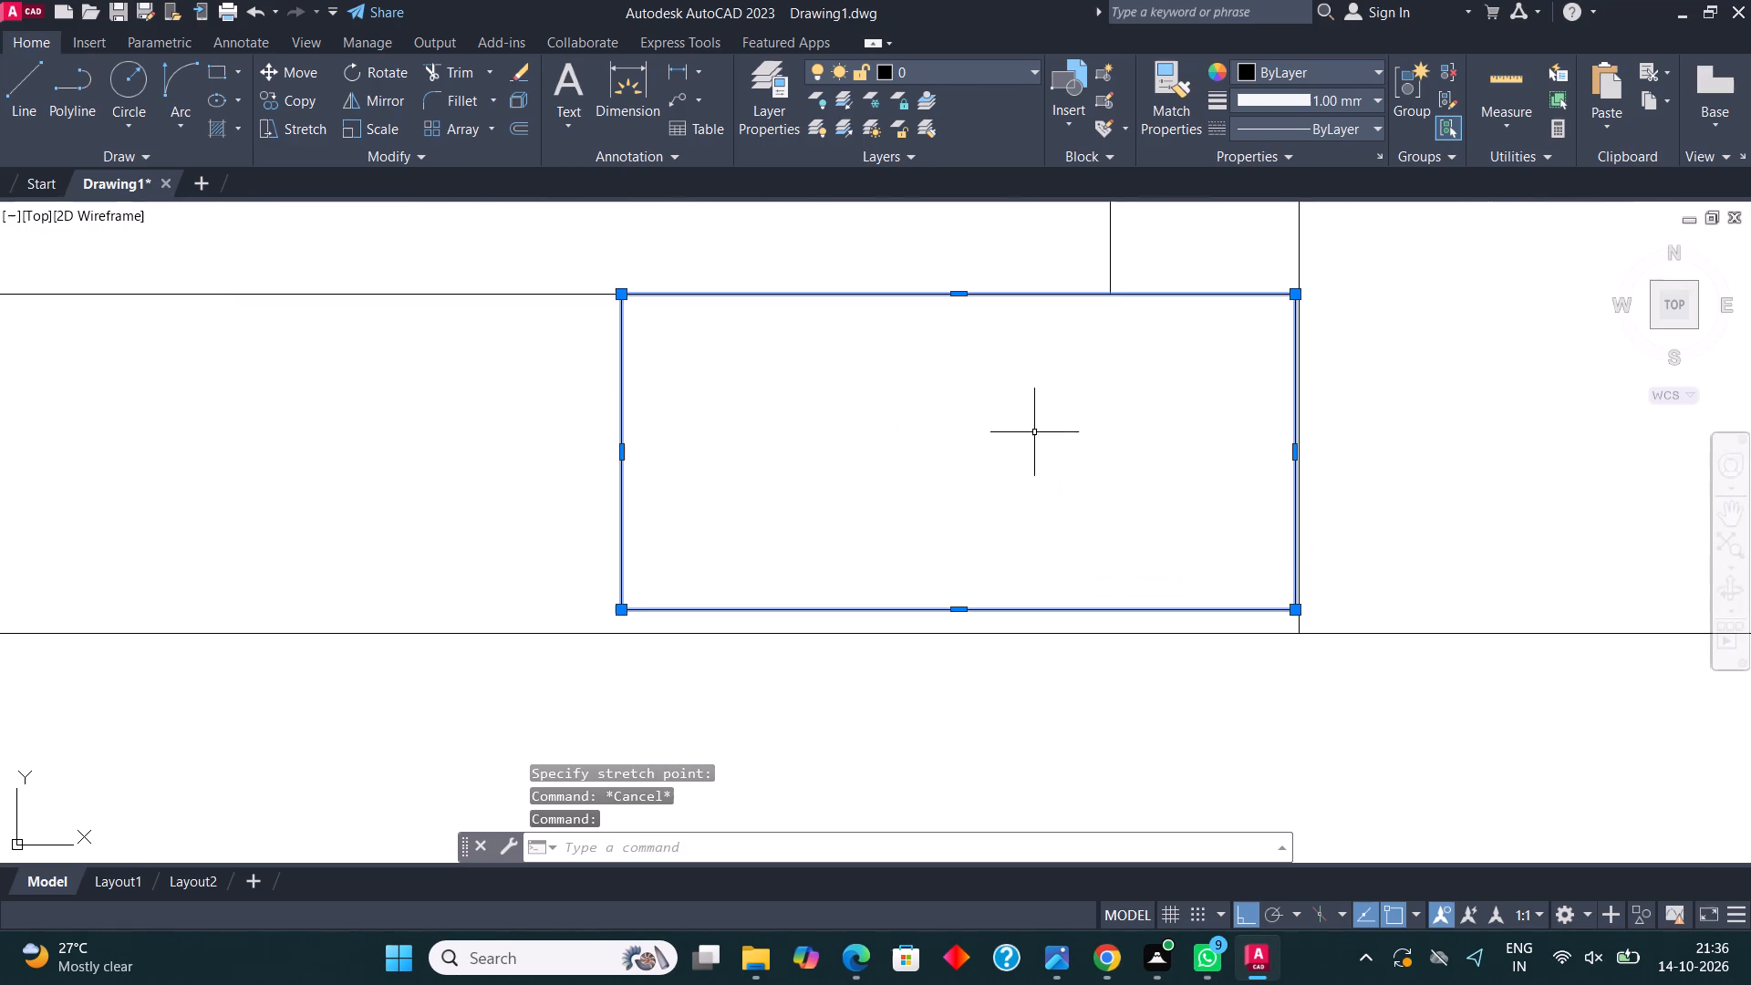
left_click(962, 608)
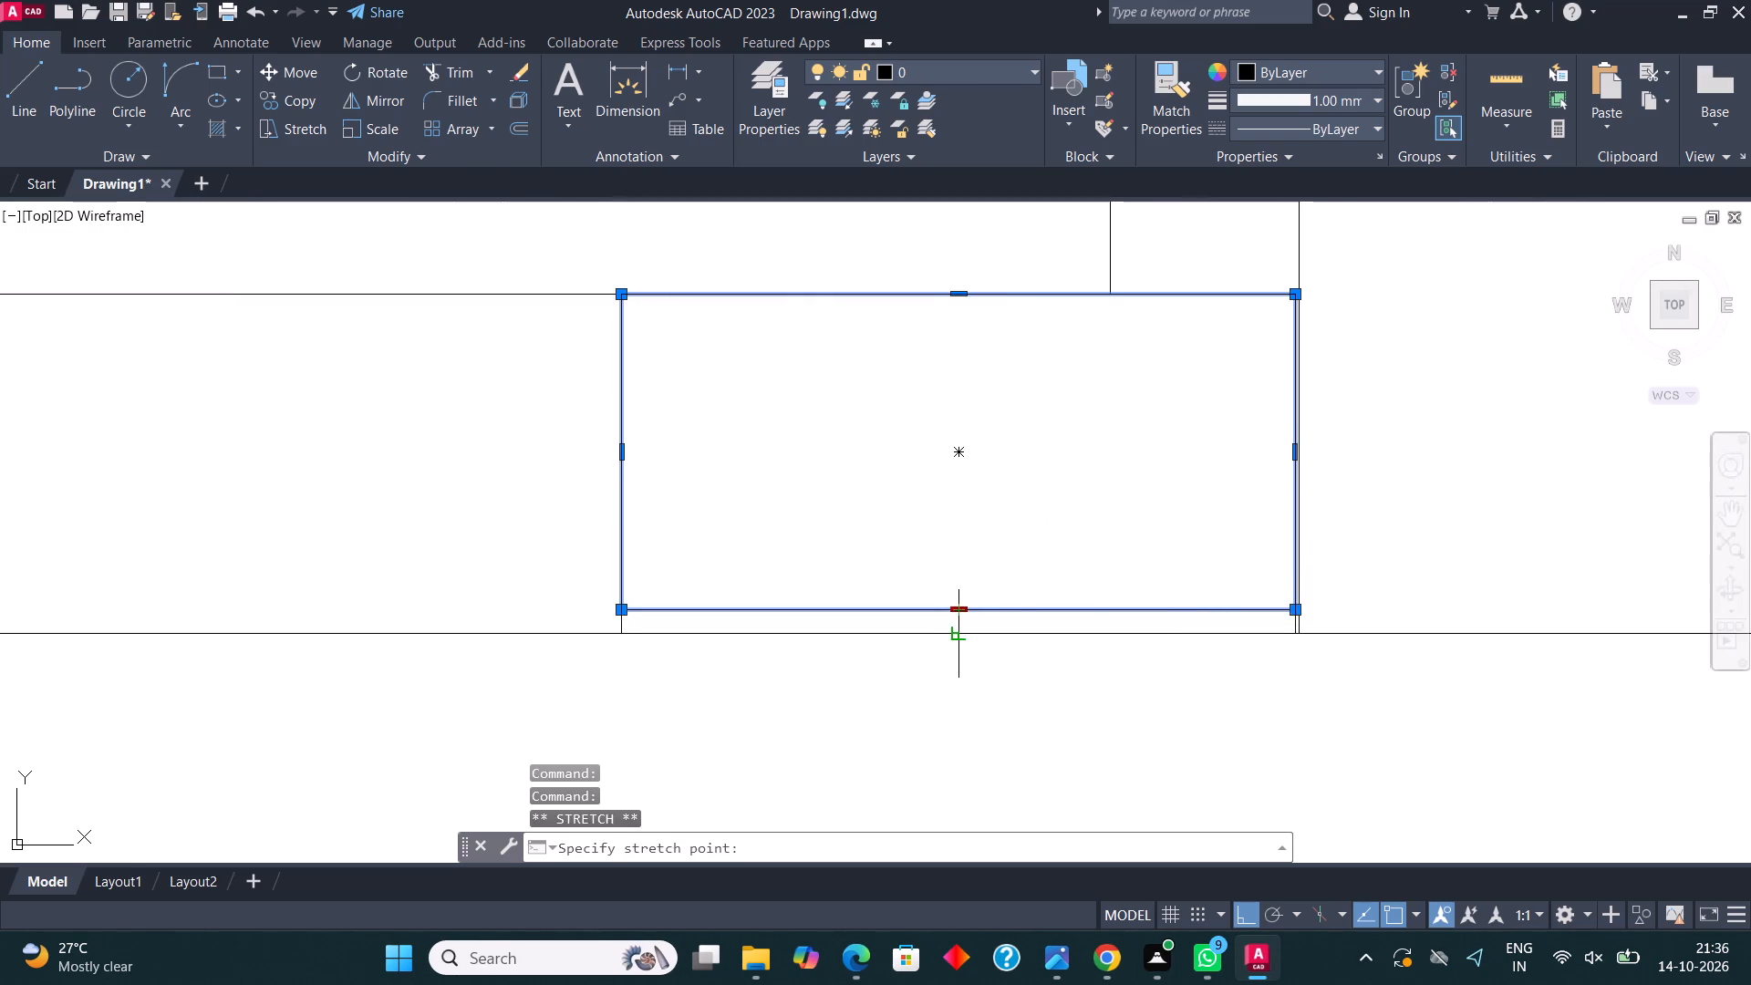
left_click(962, 630)
key("Escape")
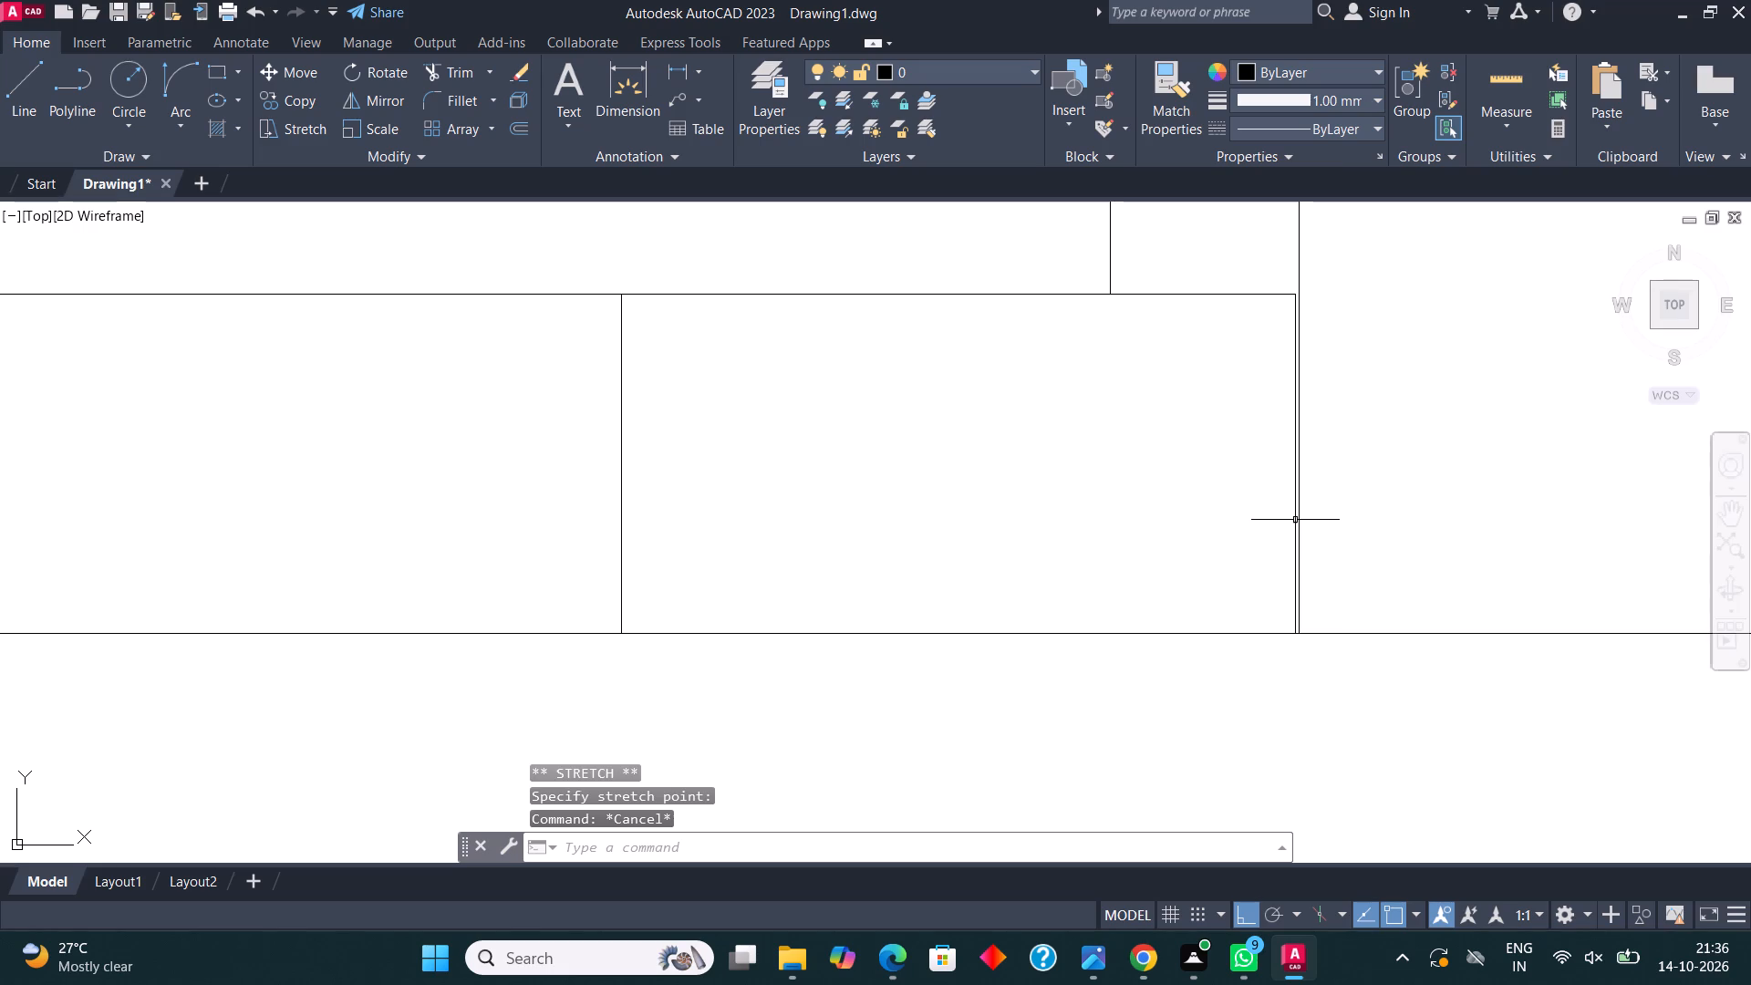
Move the rectangle at the VESTIBULE end of the bottom wall sideways so its lower outer corner meets the wall's end corner.
left_click(1295, 520)
left_click(291, 74)
scroll(1293, 656, "up", 2)
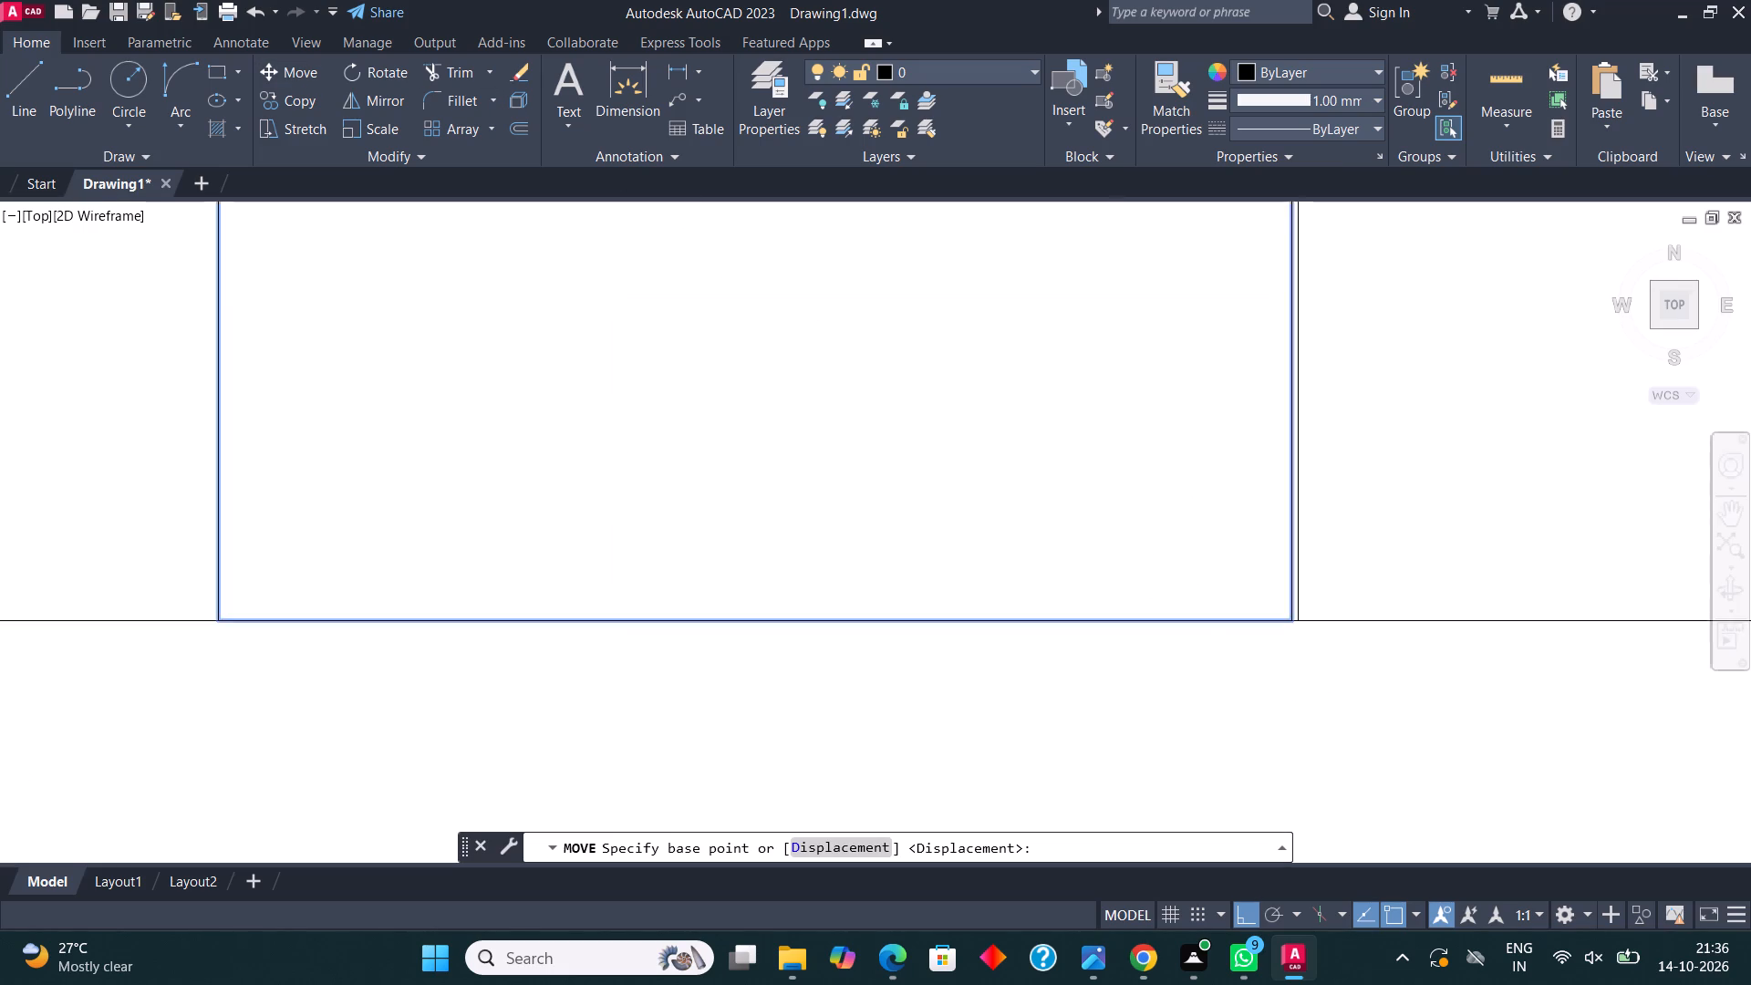
scroll(1293, 656, "up", 3)
left_click(1247, 441)
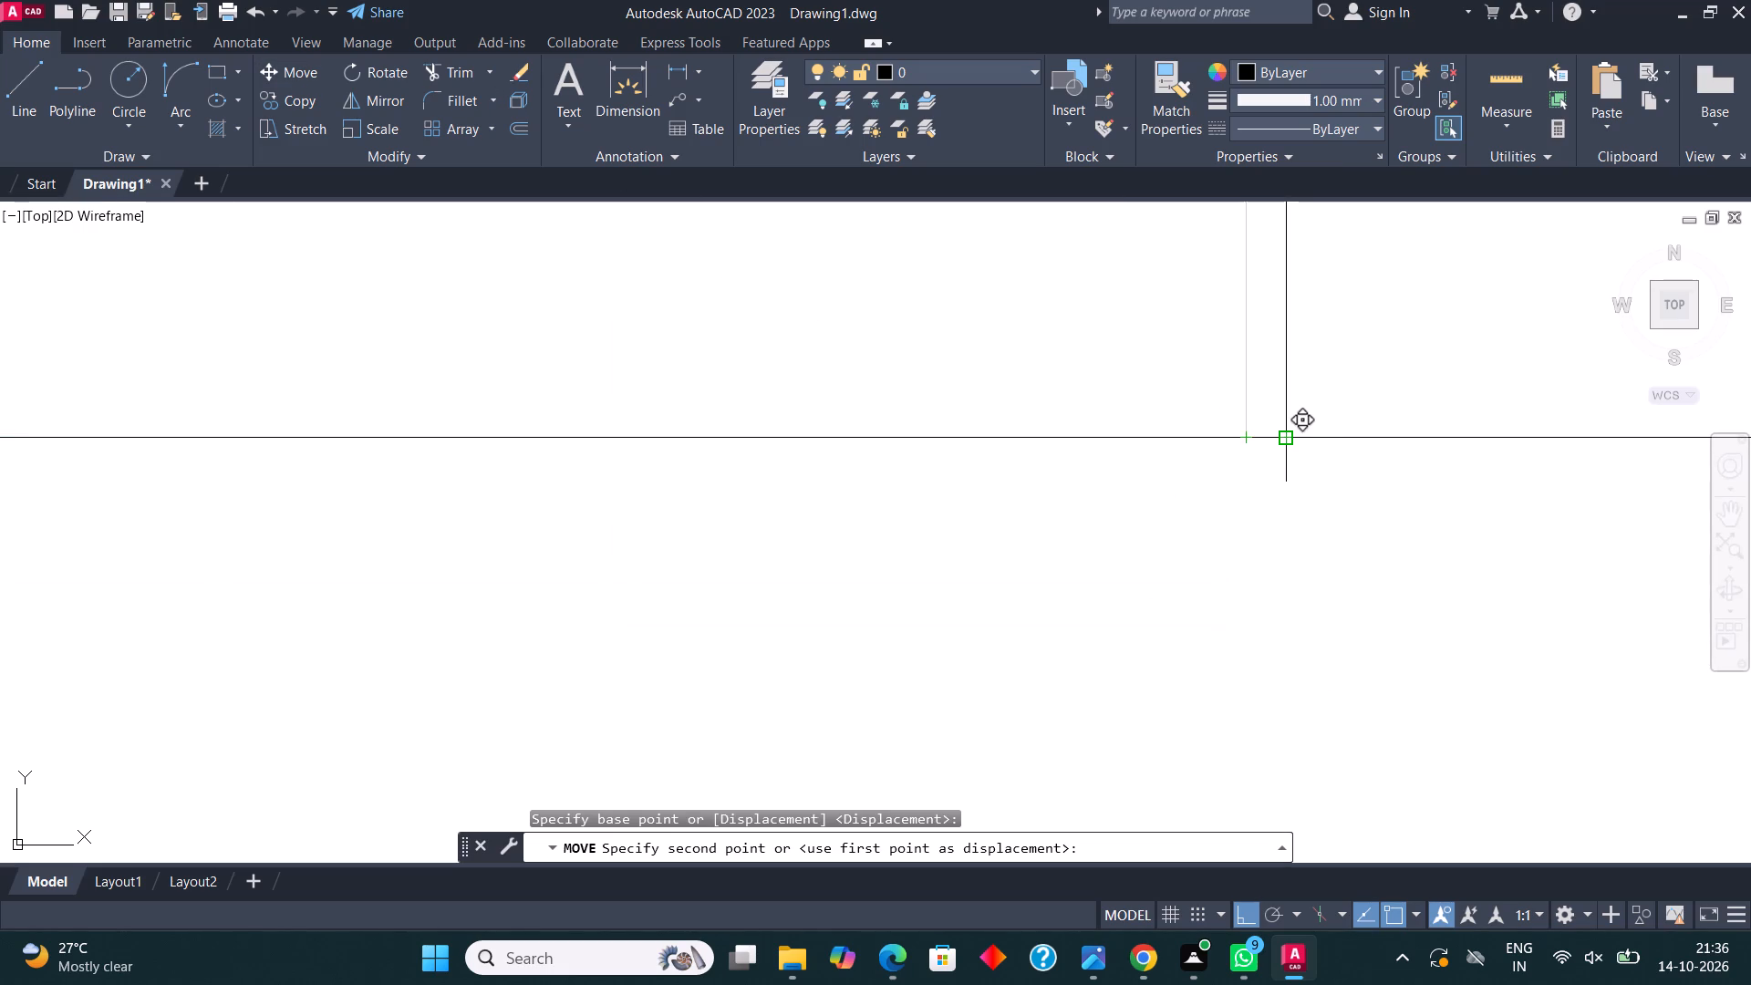
left_click(1283, 435)
scroll(1018, 652, "down", 11)
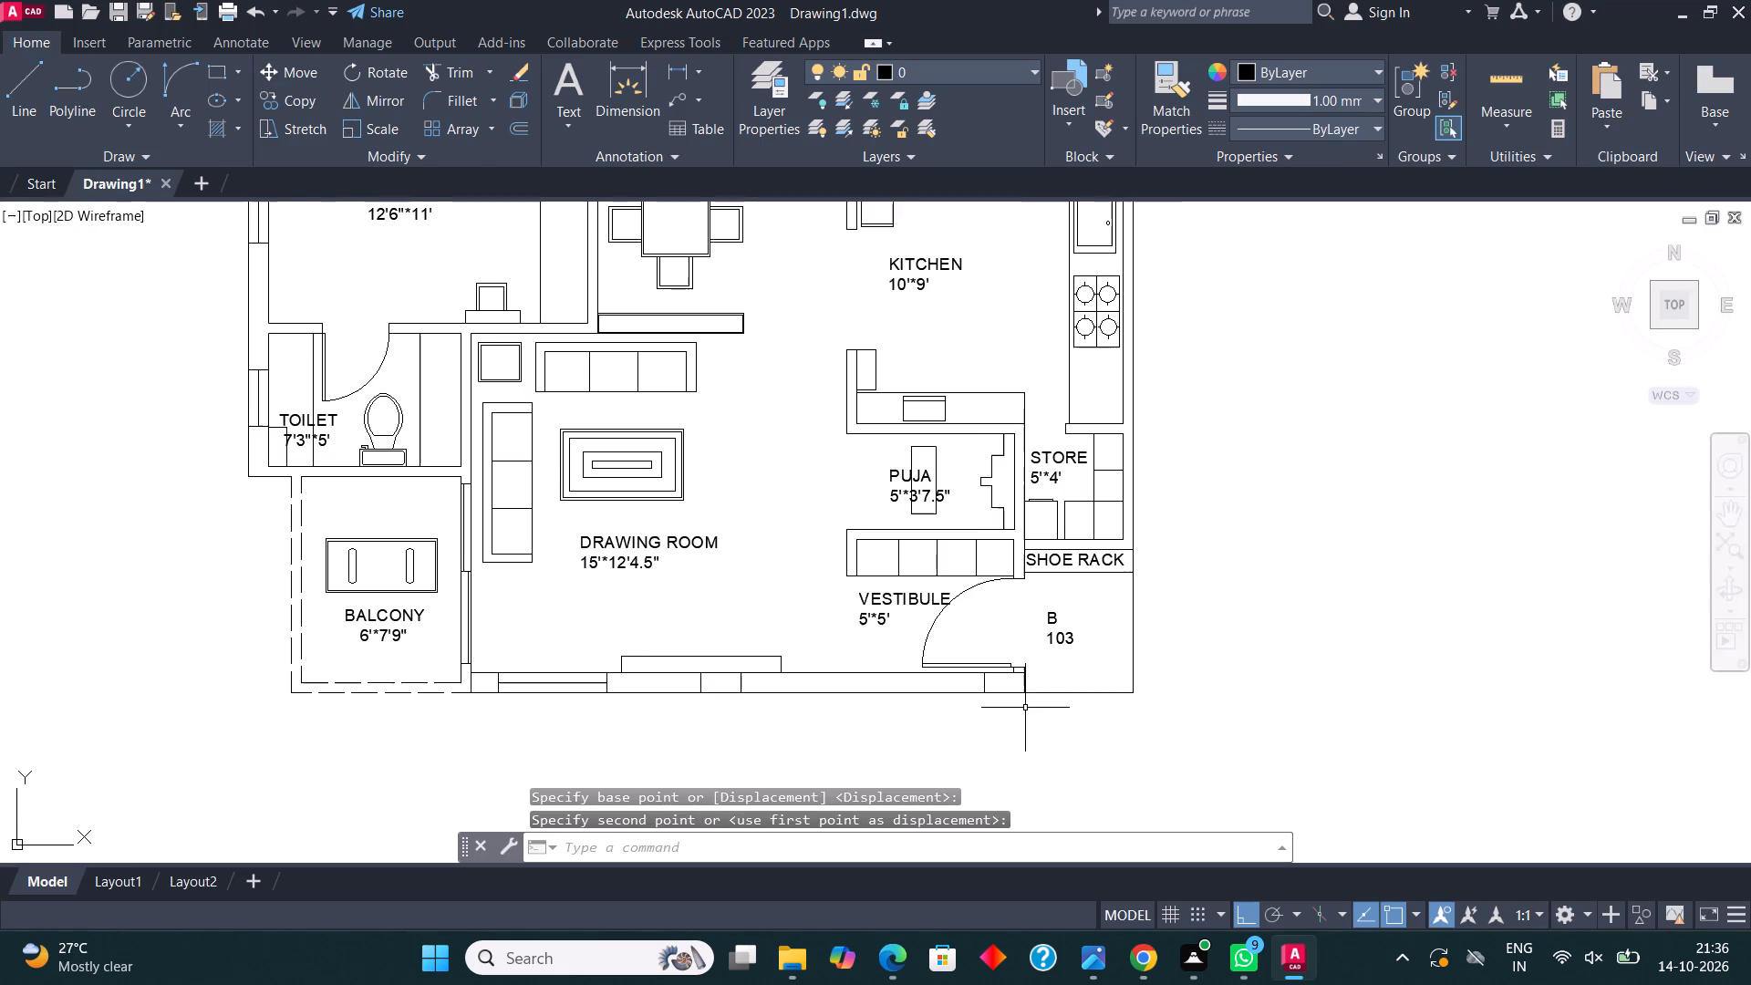
Create a new layer named COLUMN and set its colour to magenta, index 210.
middle_click_drag(1074, 536, 1181, 686)
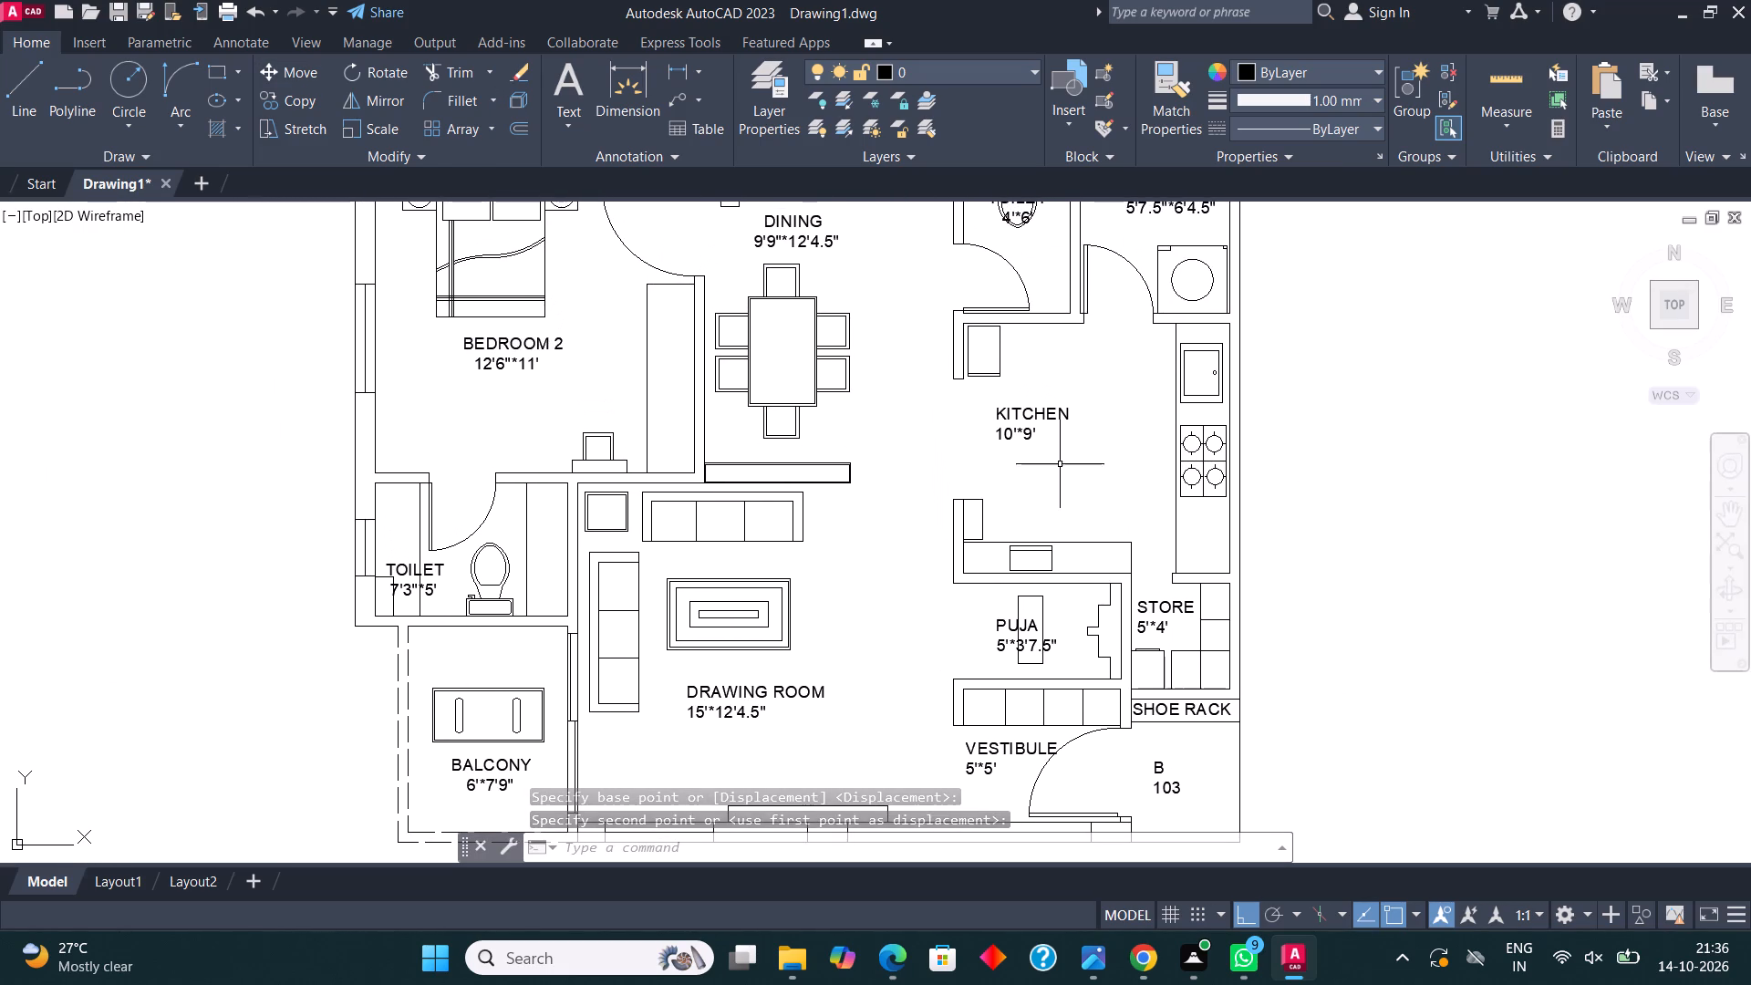
middle_click_drag(1019, 375, 1162, 619)
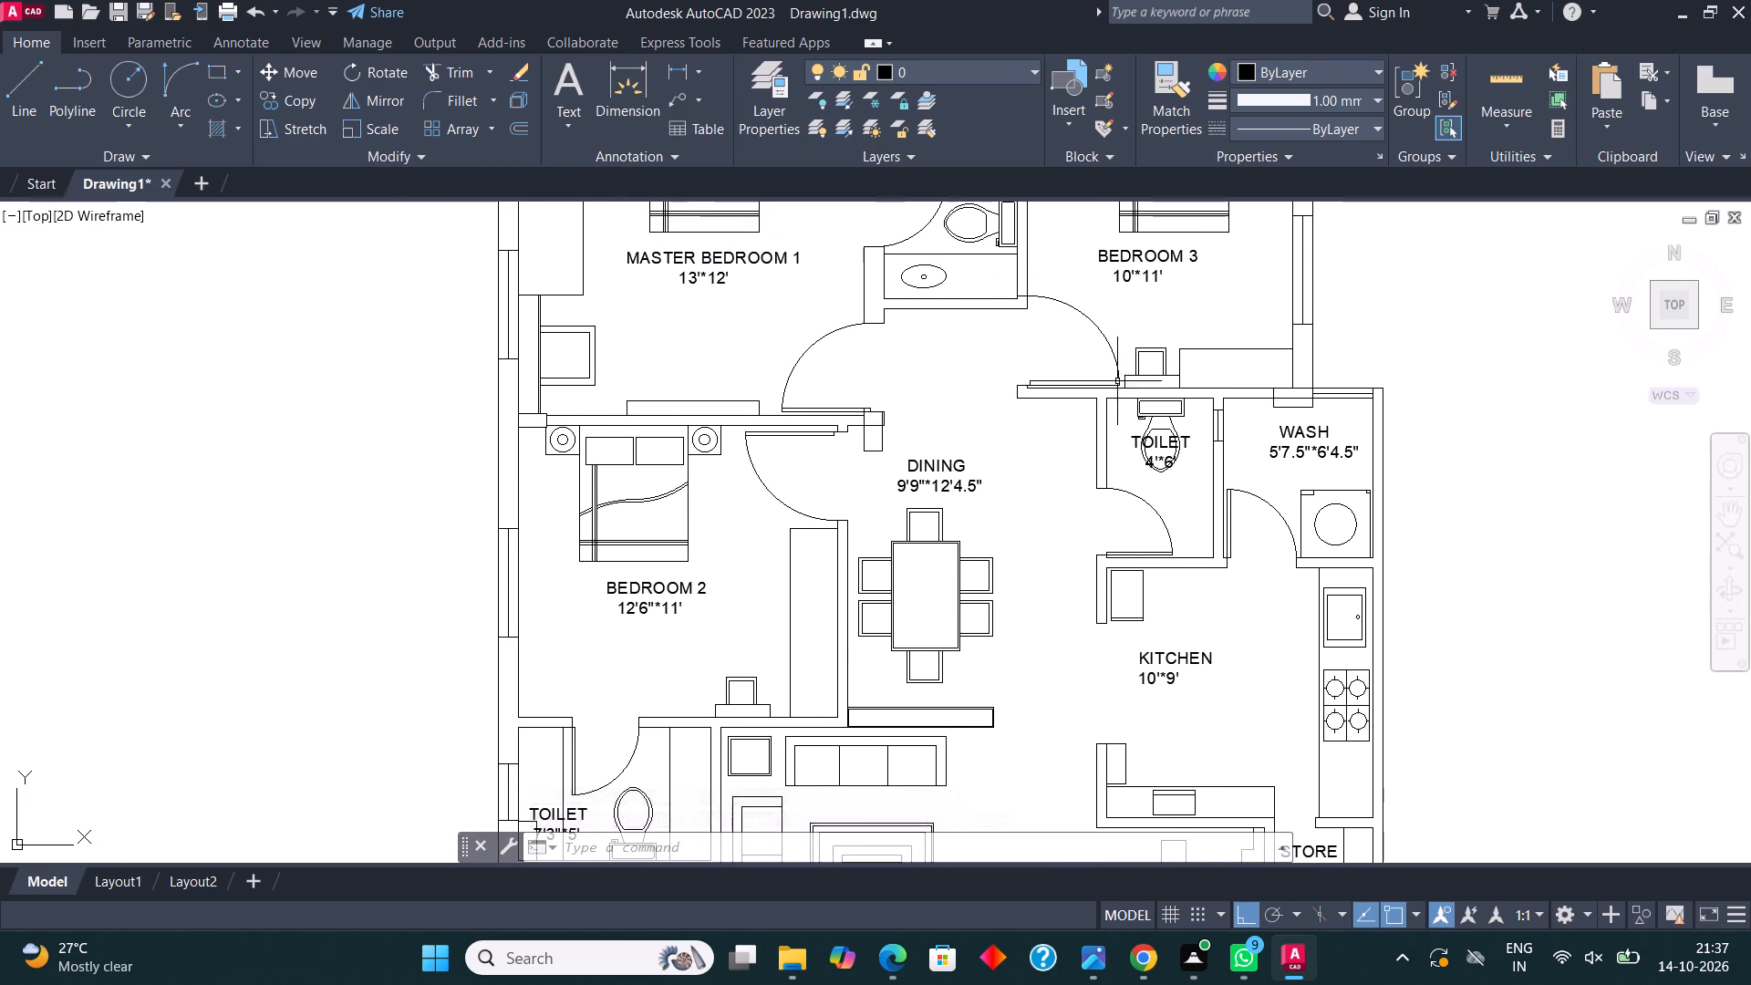
middle_click_drag(1135, 388, 1199, 693)
left_click(888, 67)
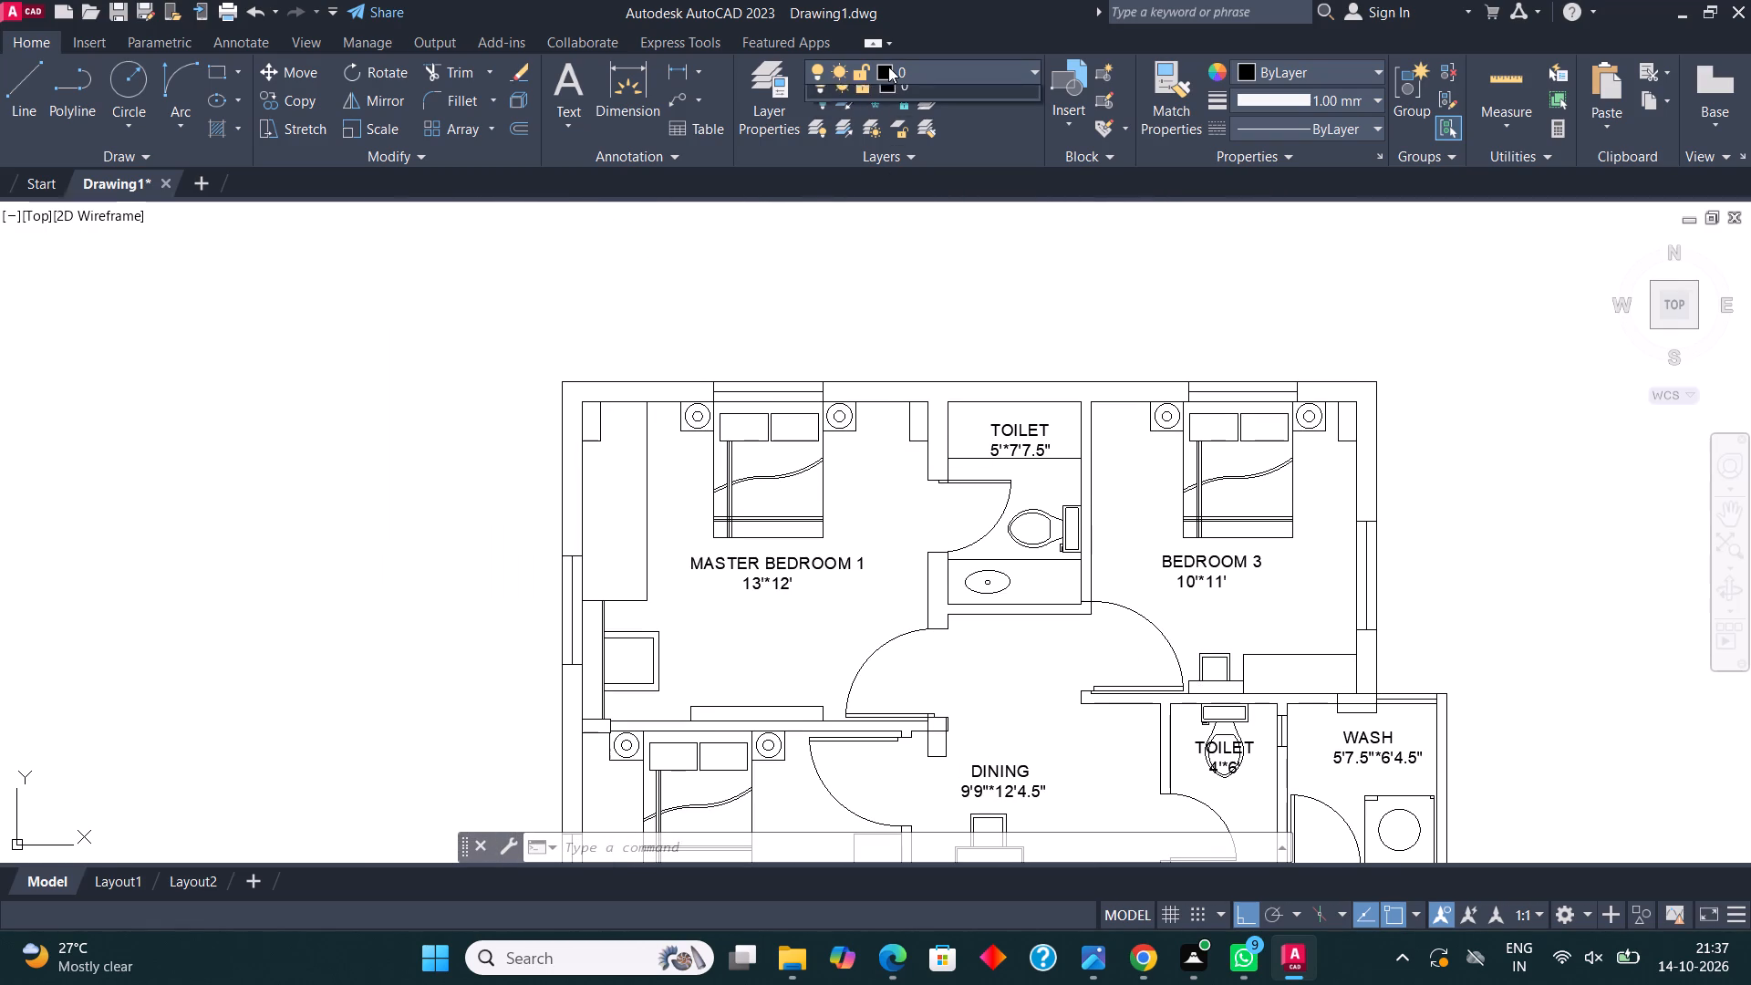
key("Escape")
left_click(776, 82)
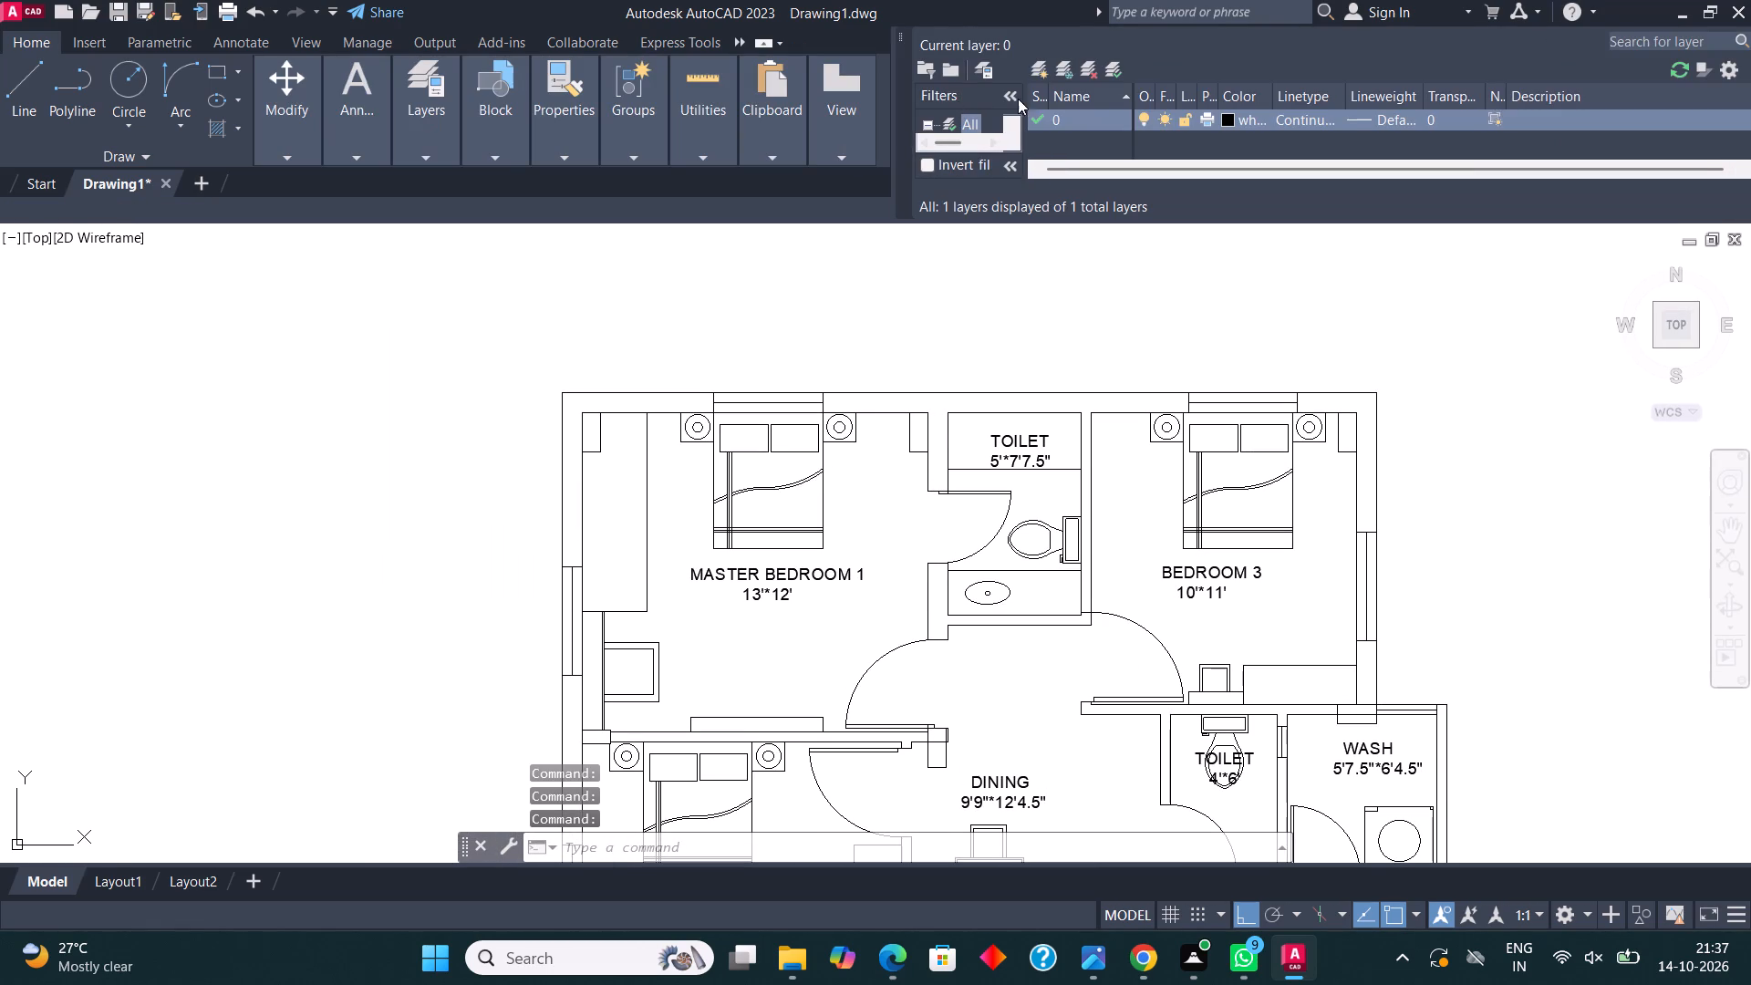
left_click(1036, 62)
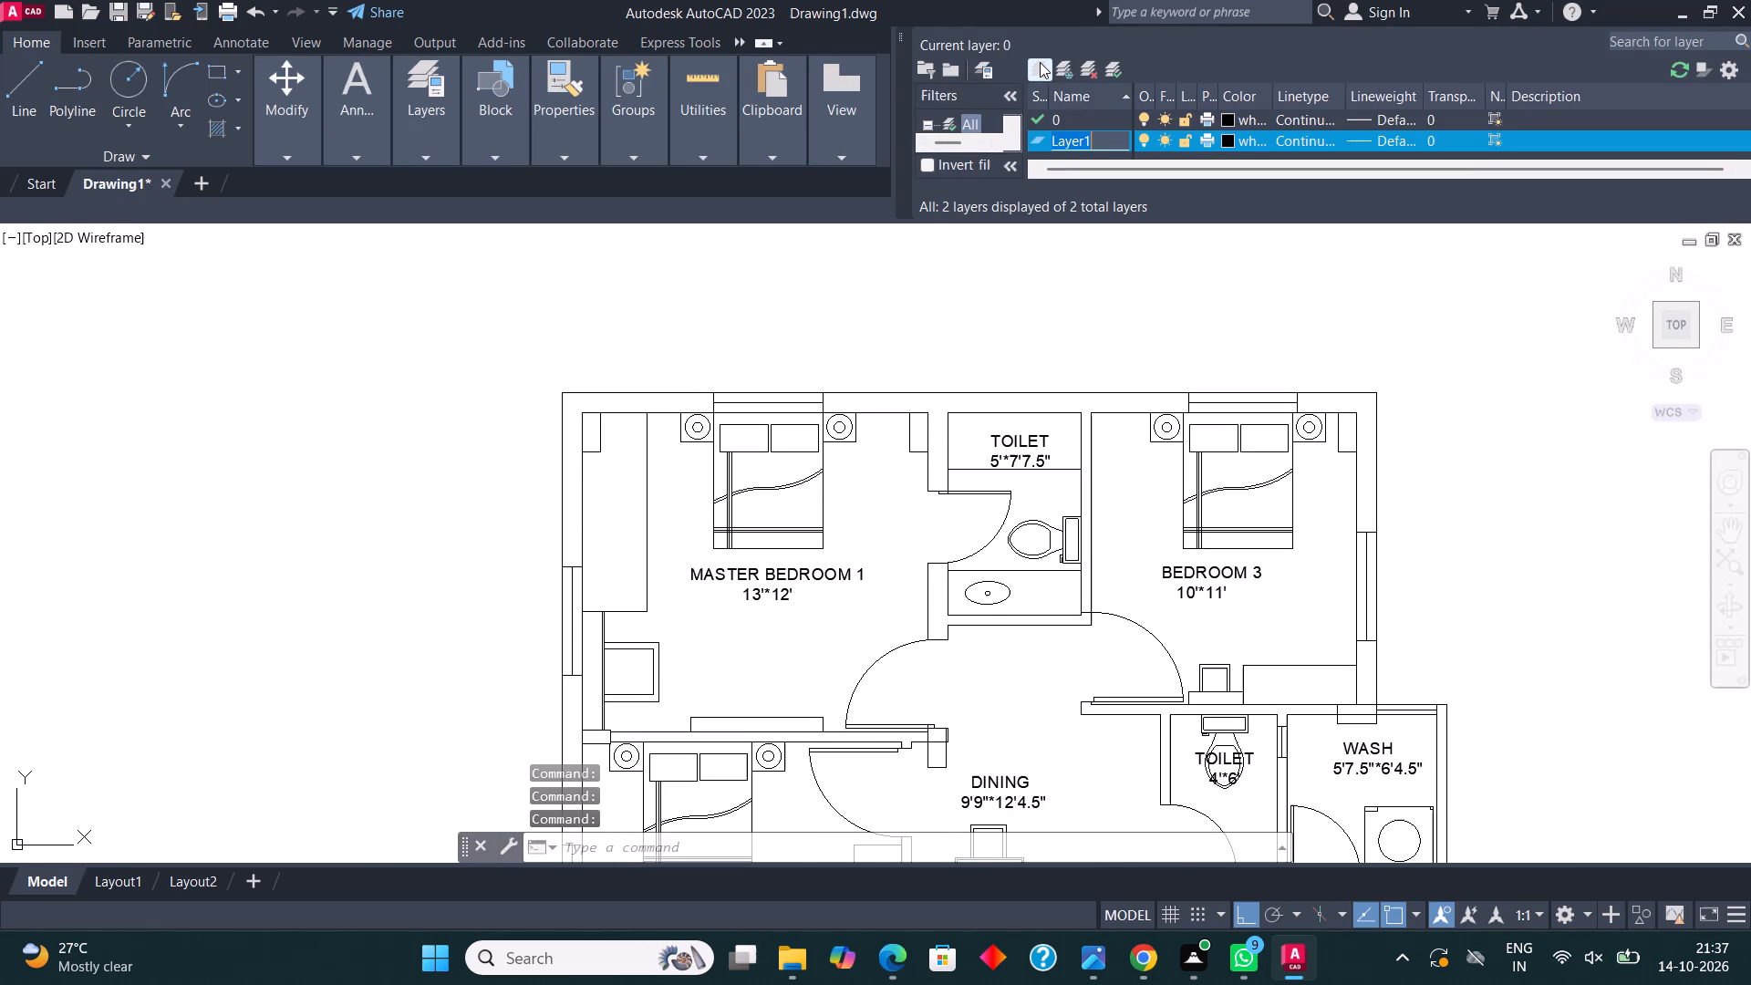
type("COLUMN")
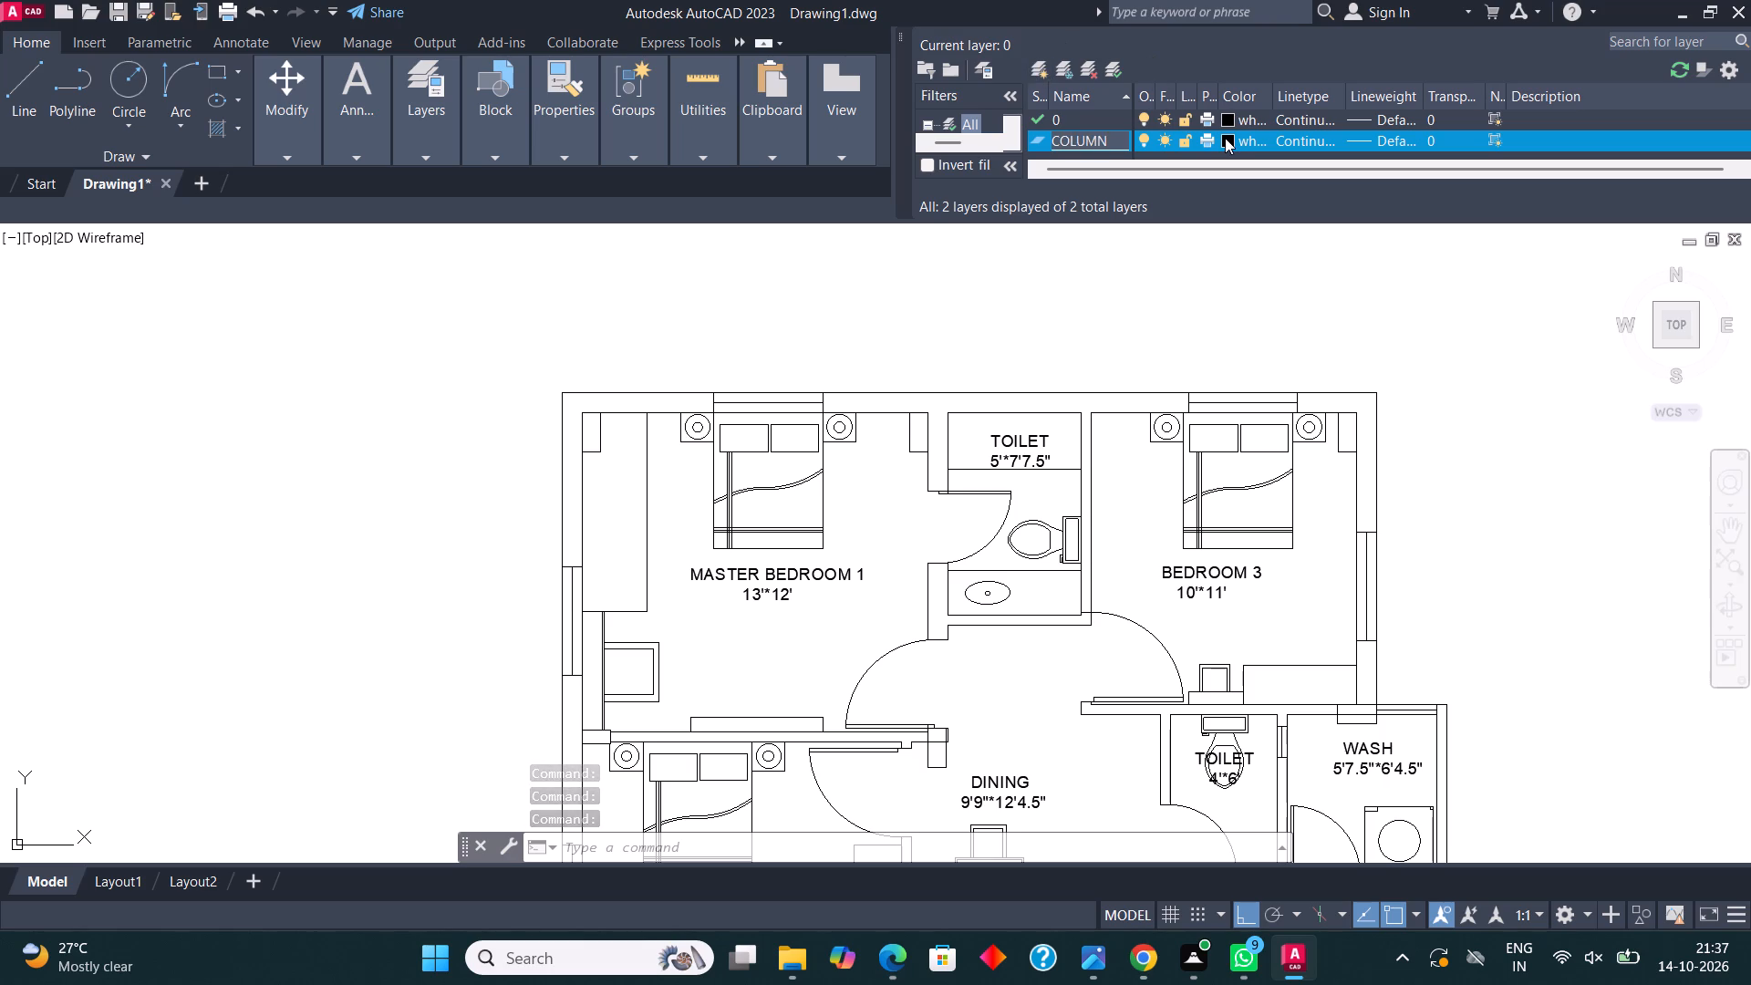
left_click(1225, 138)
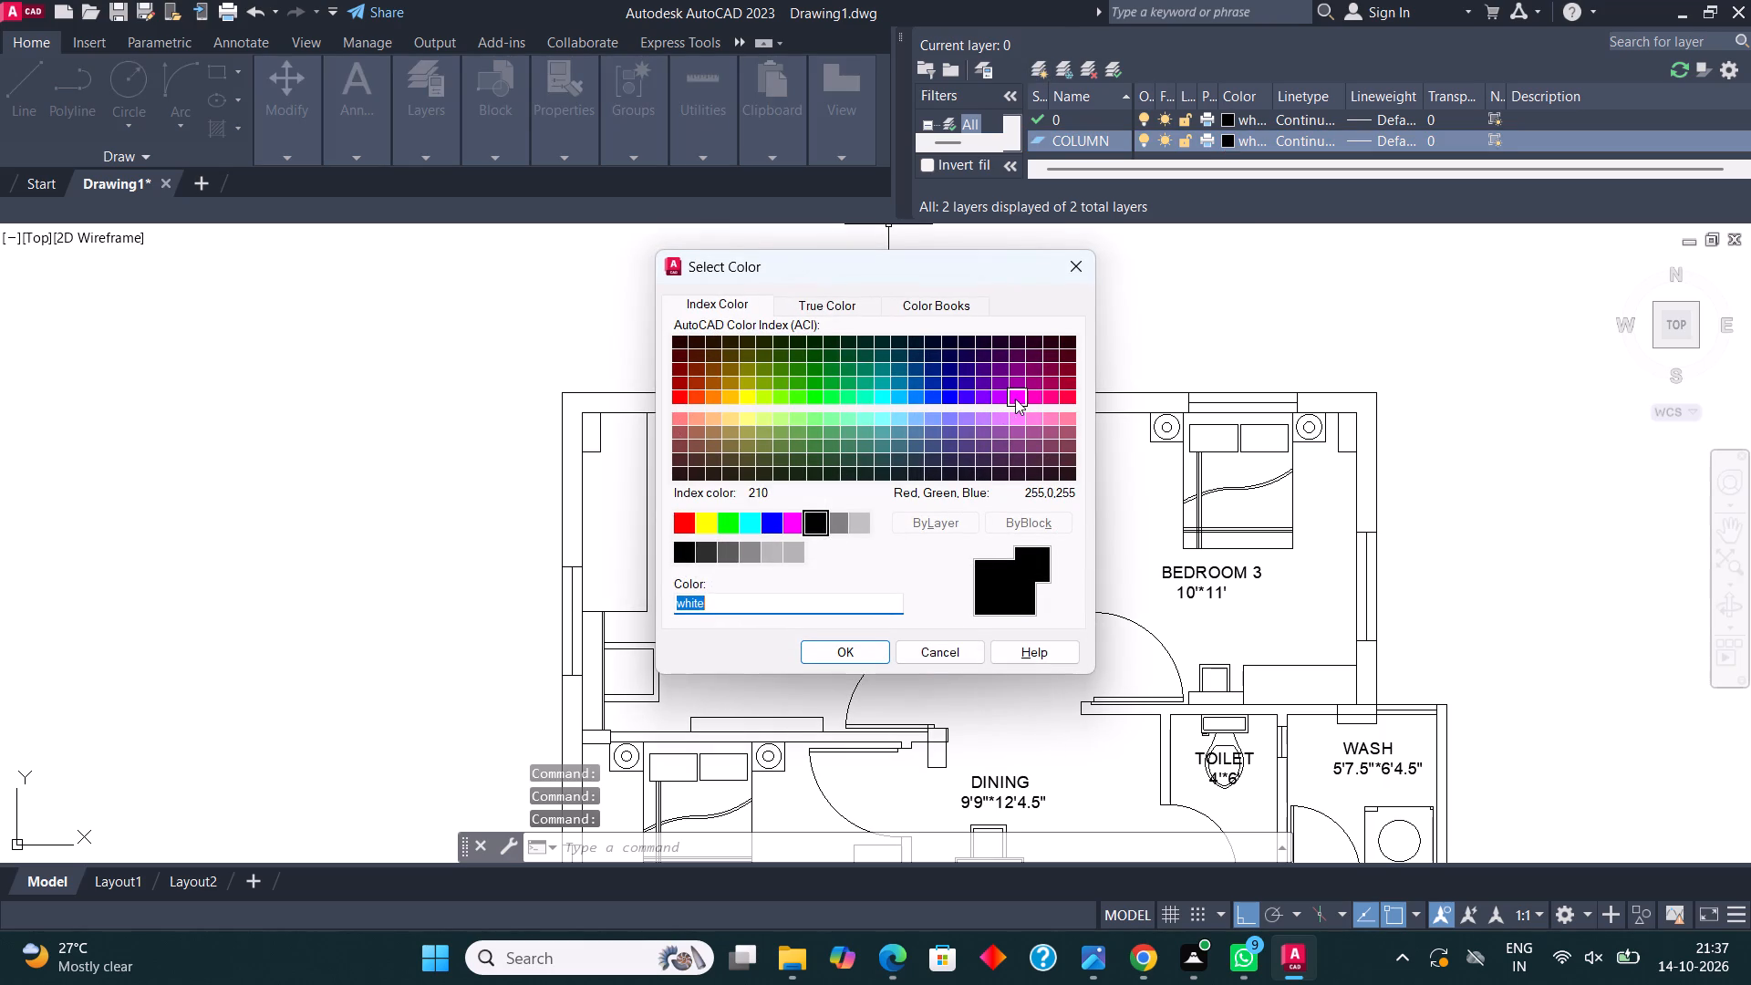
left_click(1016, 397)
left_click(854, 654)
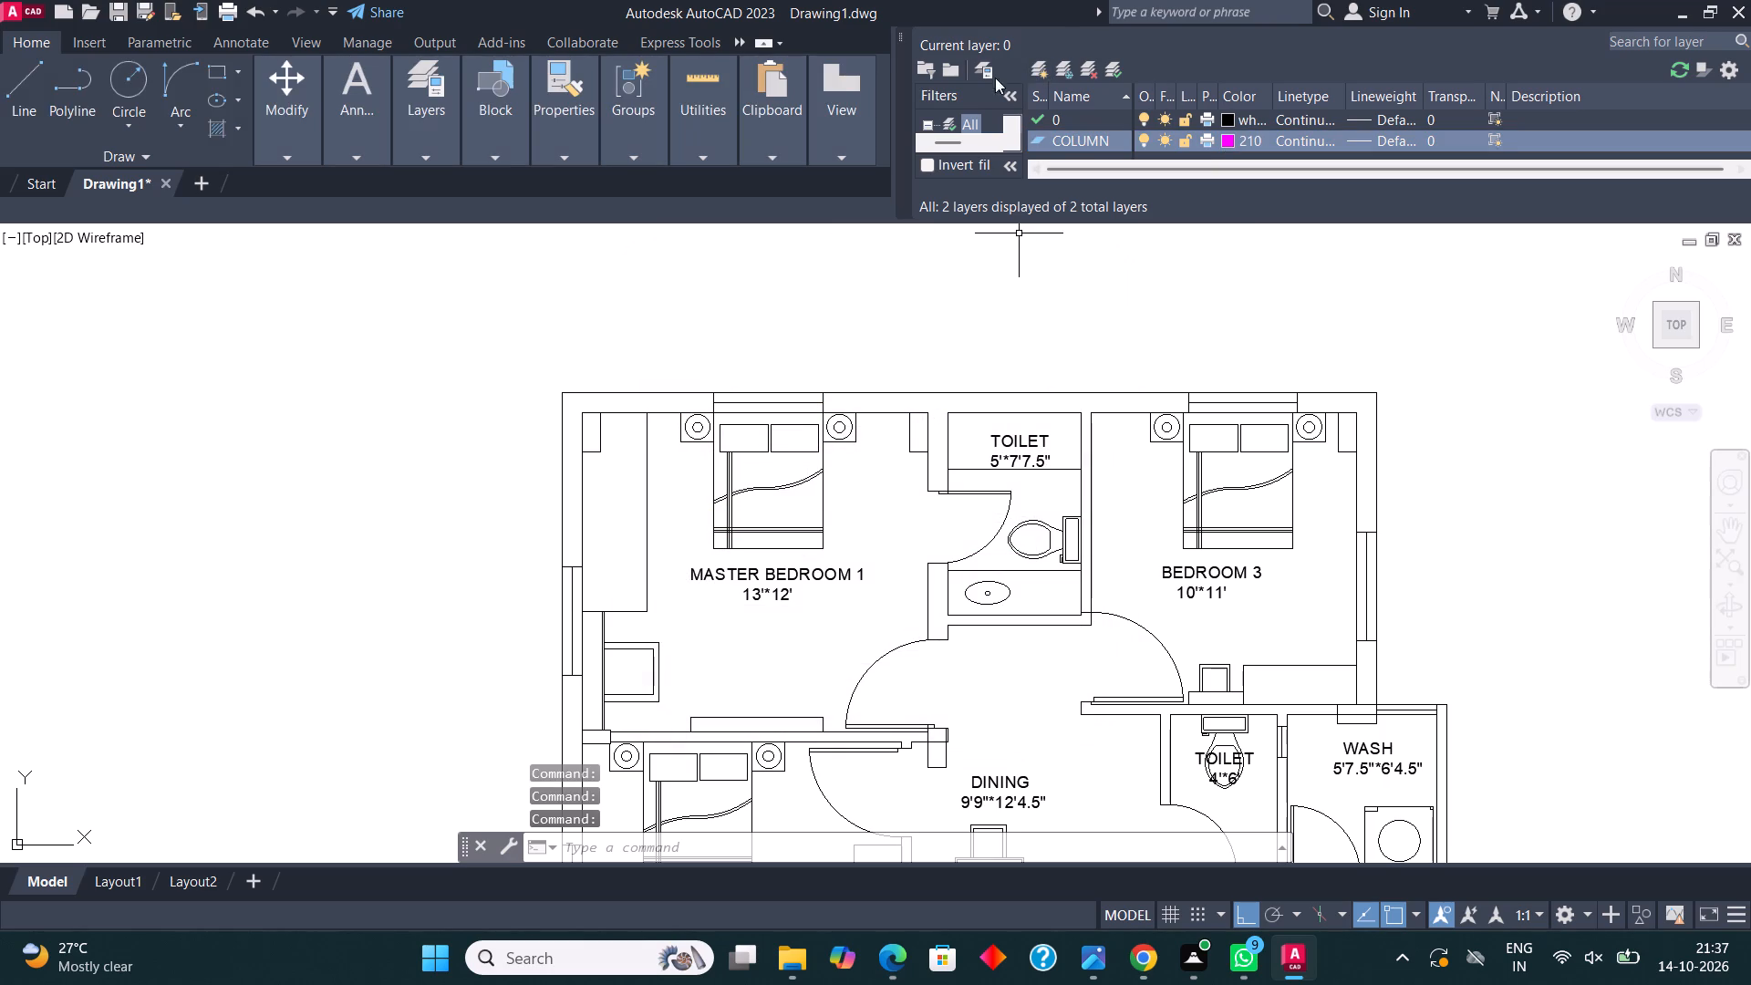
Create a new layer named WALL and set its colour to cyan, index 130.
left_click(1038, 63)
type("WALL")
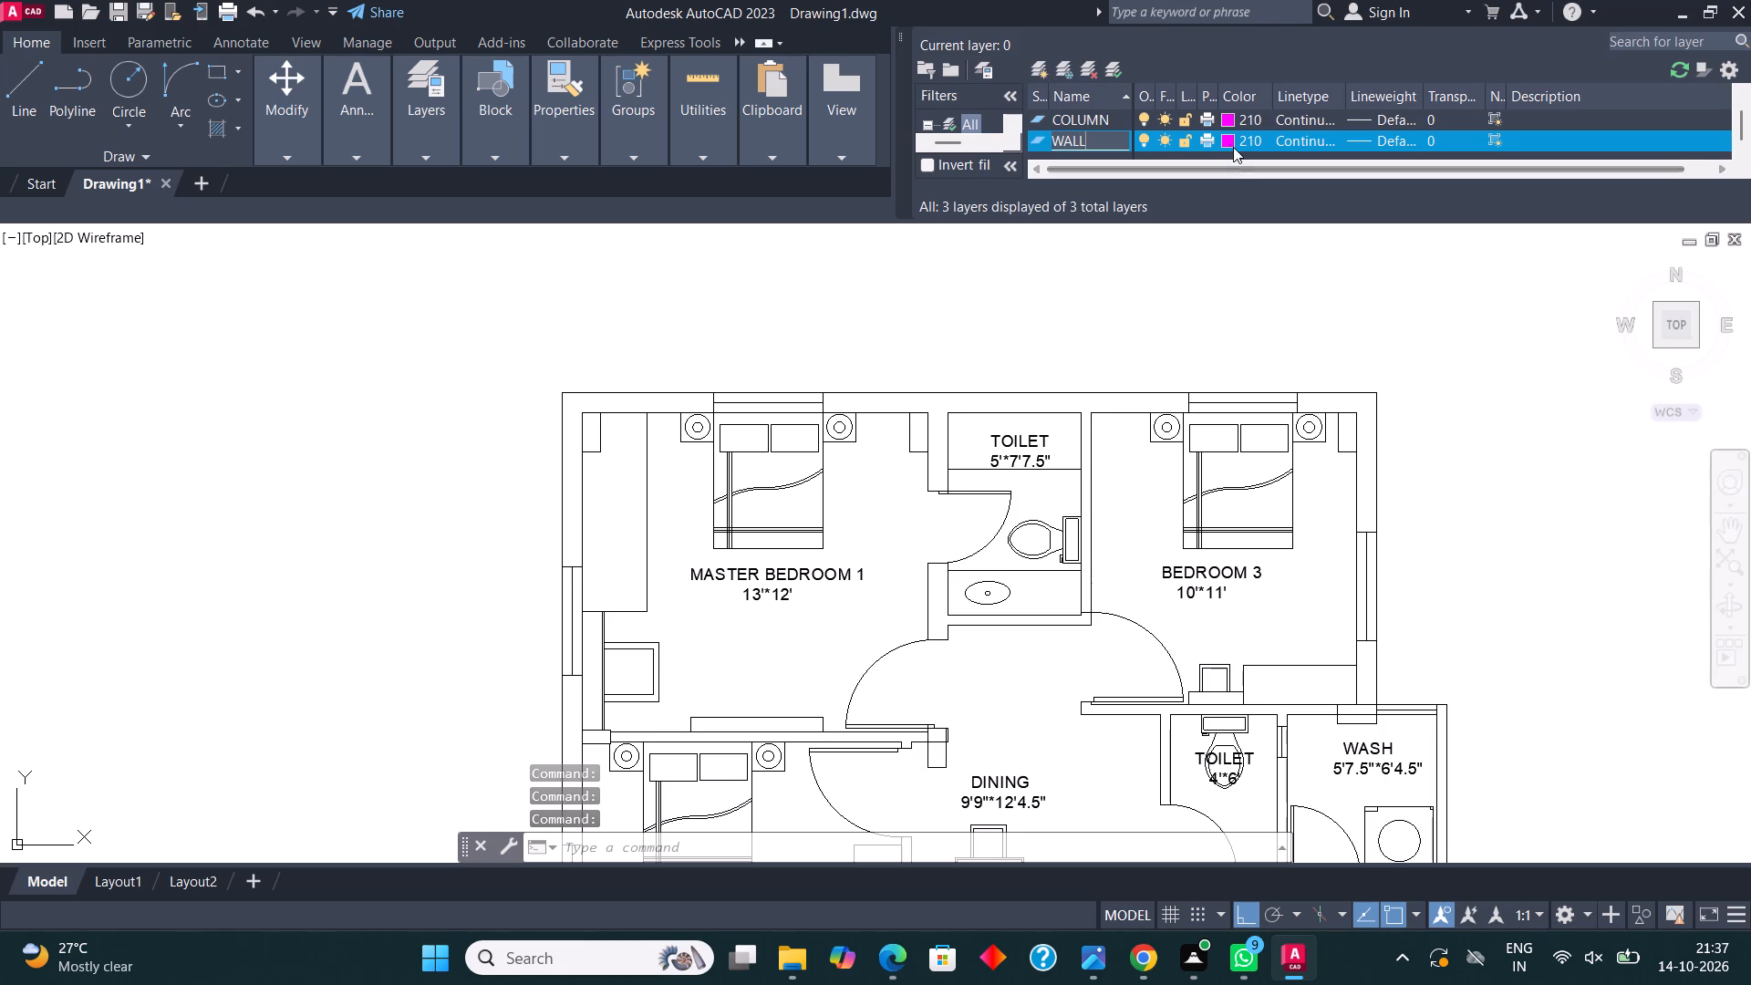
left_click(1228, 140)
left_click(881, 403)
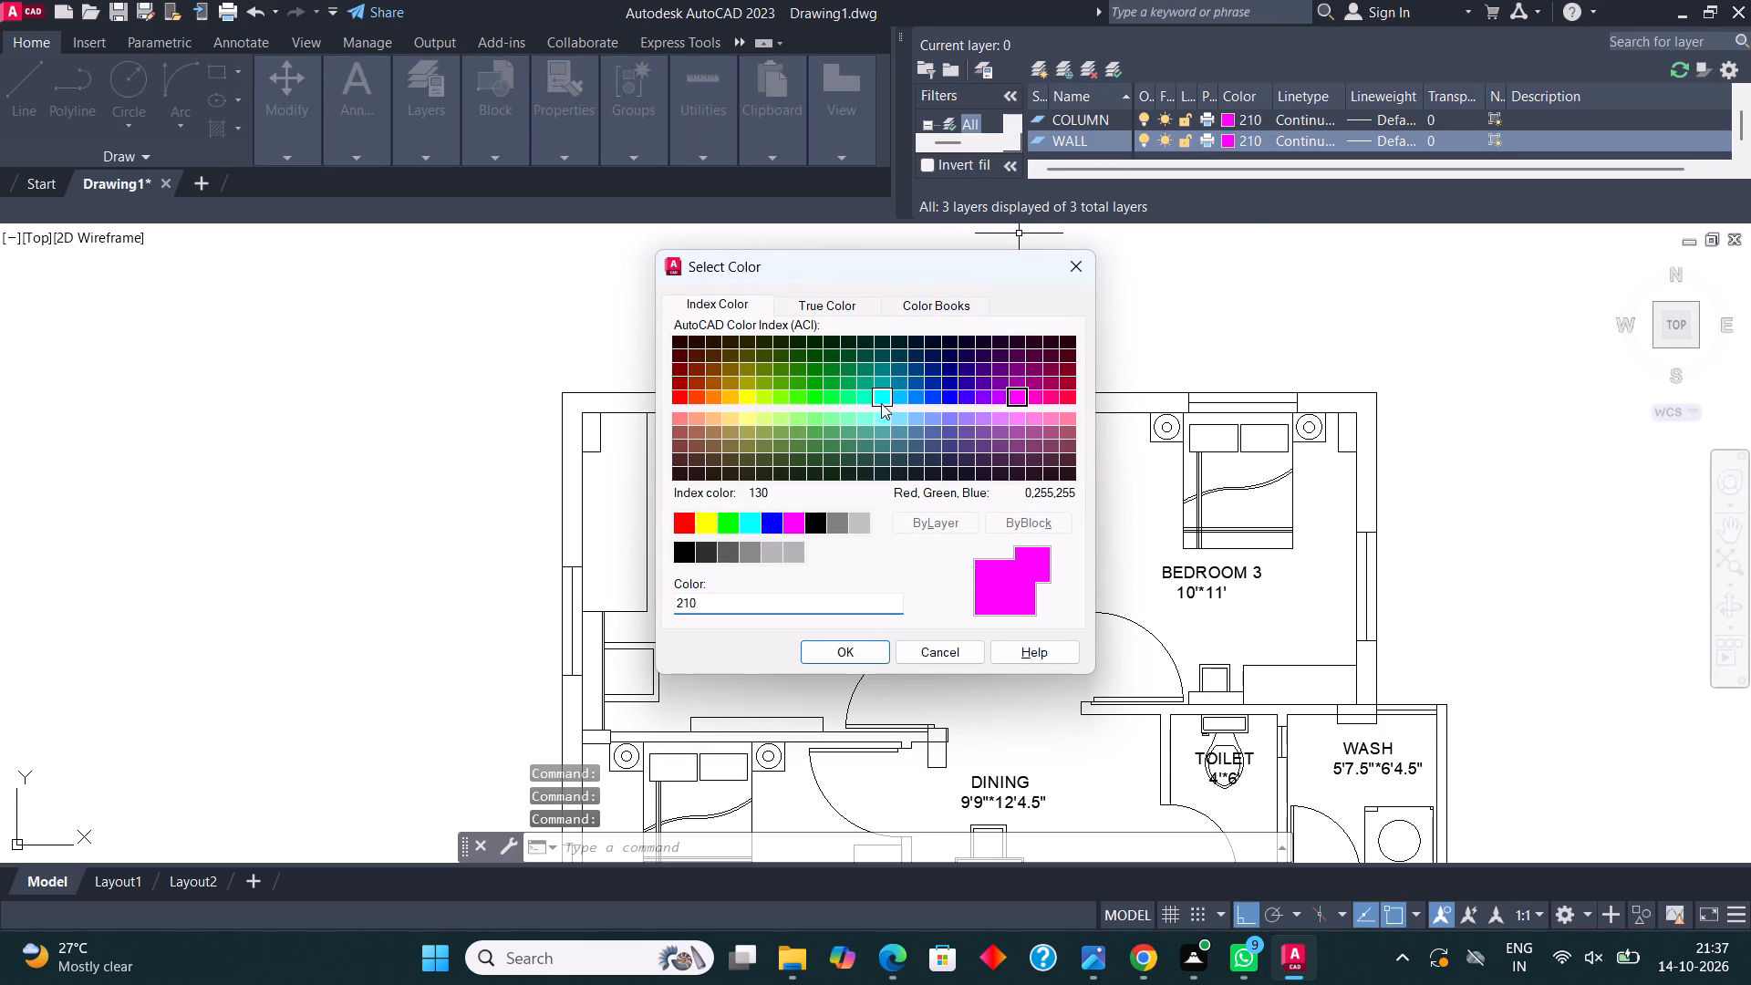
left_click(860, 651)
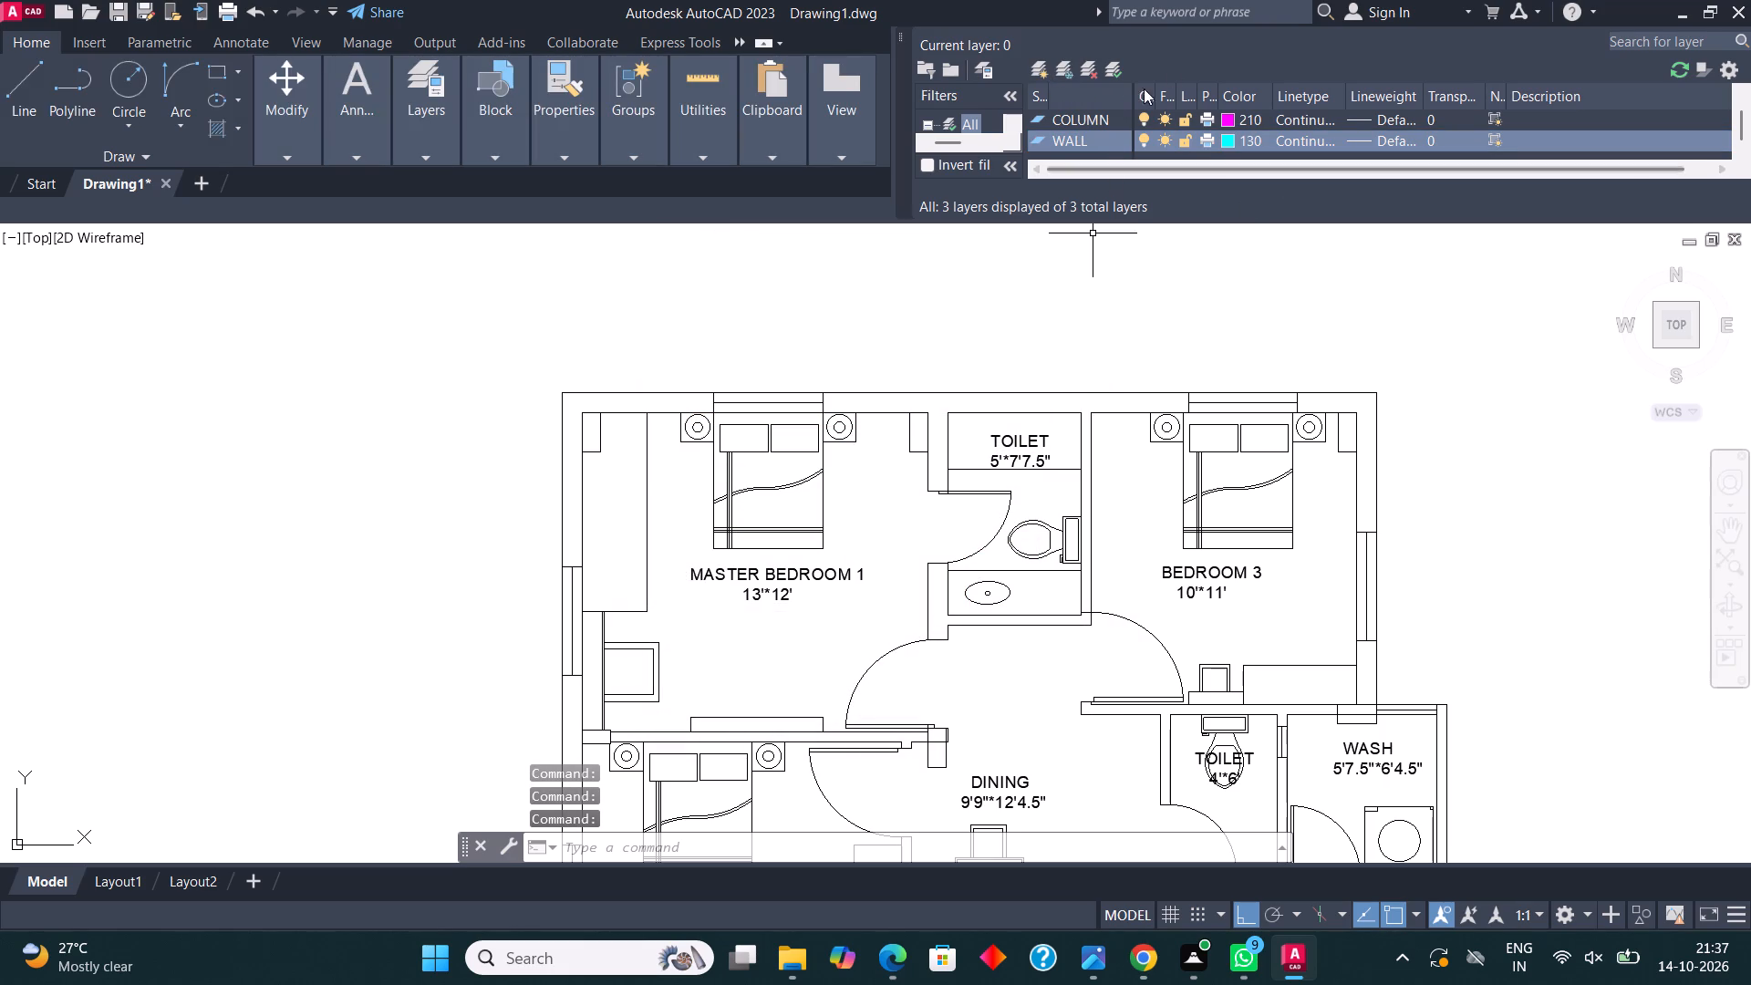
Create a new layer named FUR and set its colour to dark blue, index 142.
left_click(1036, 64)
type("FUR")
left_click(1226, 145)
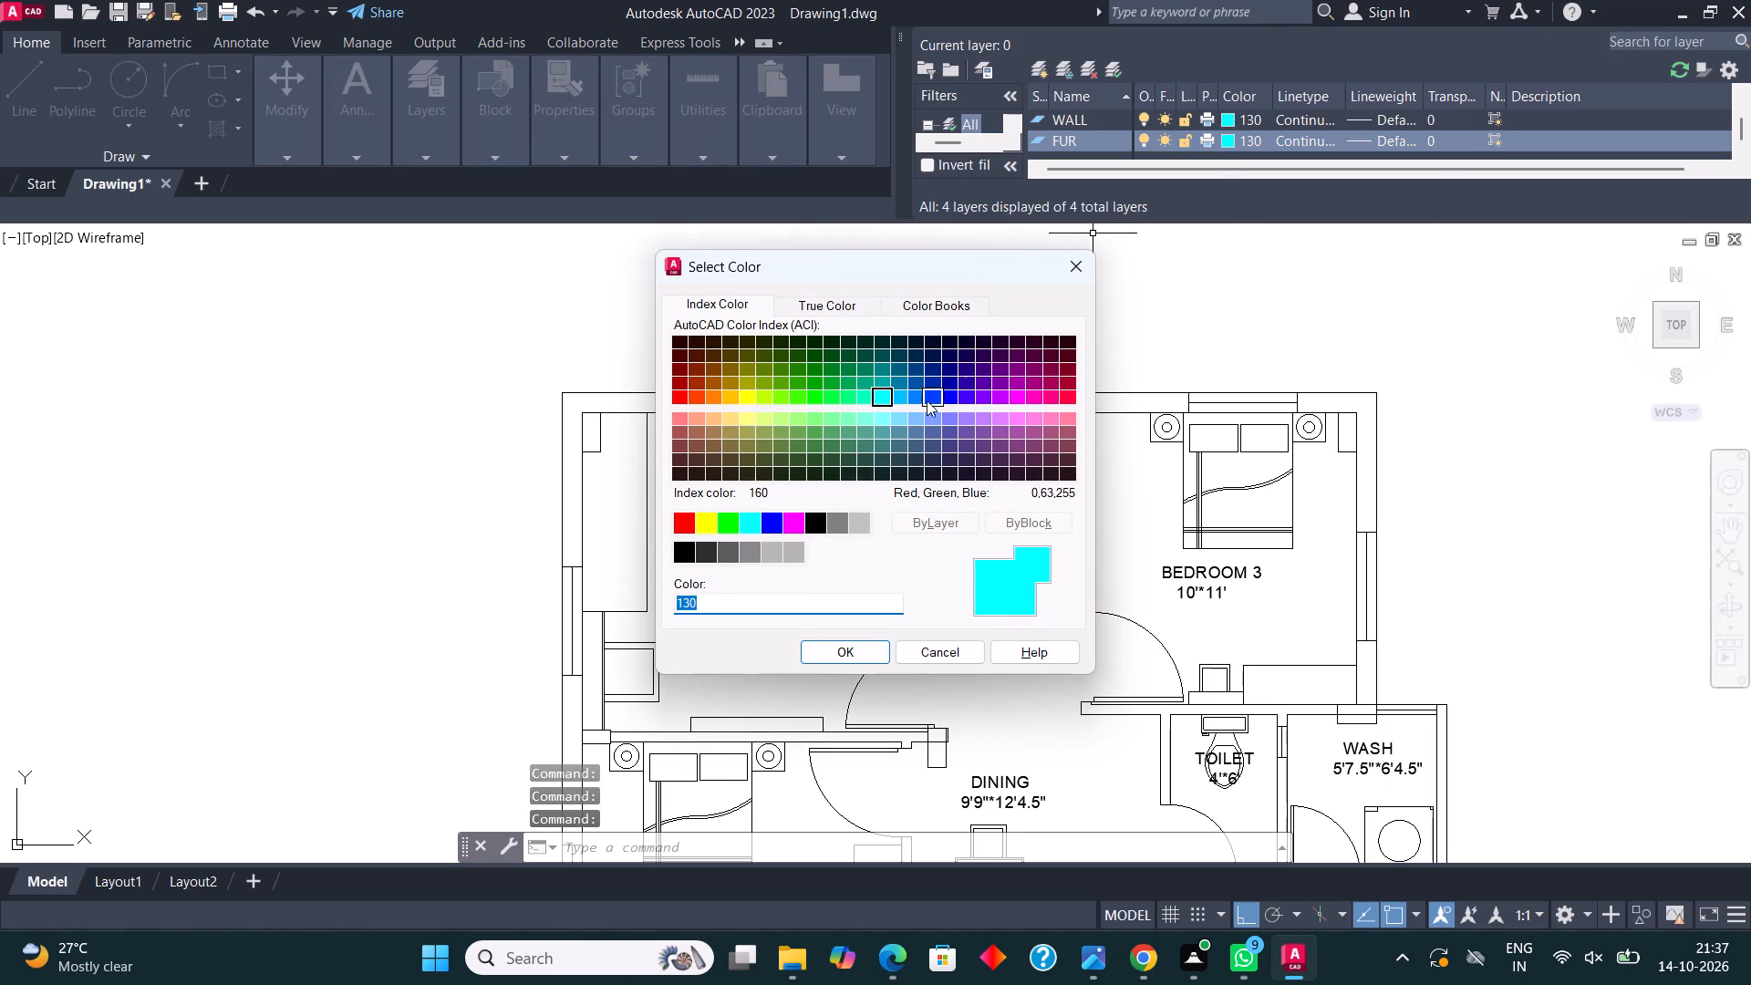
left_click(922, 398)
left_click(897, 383)
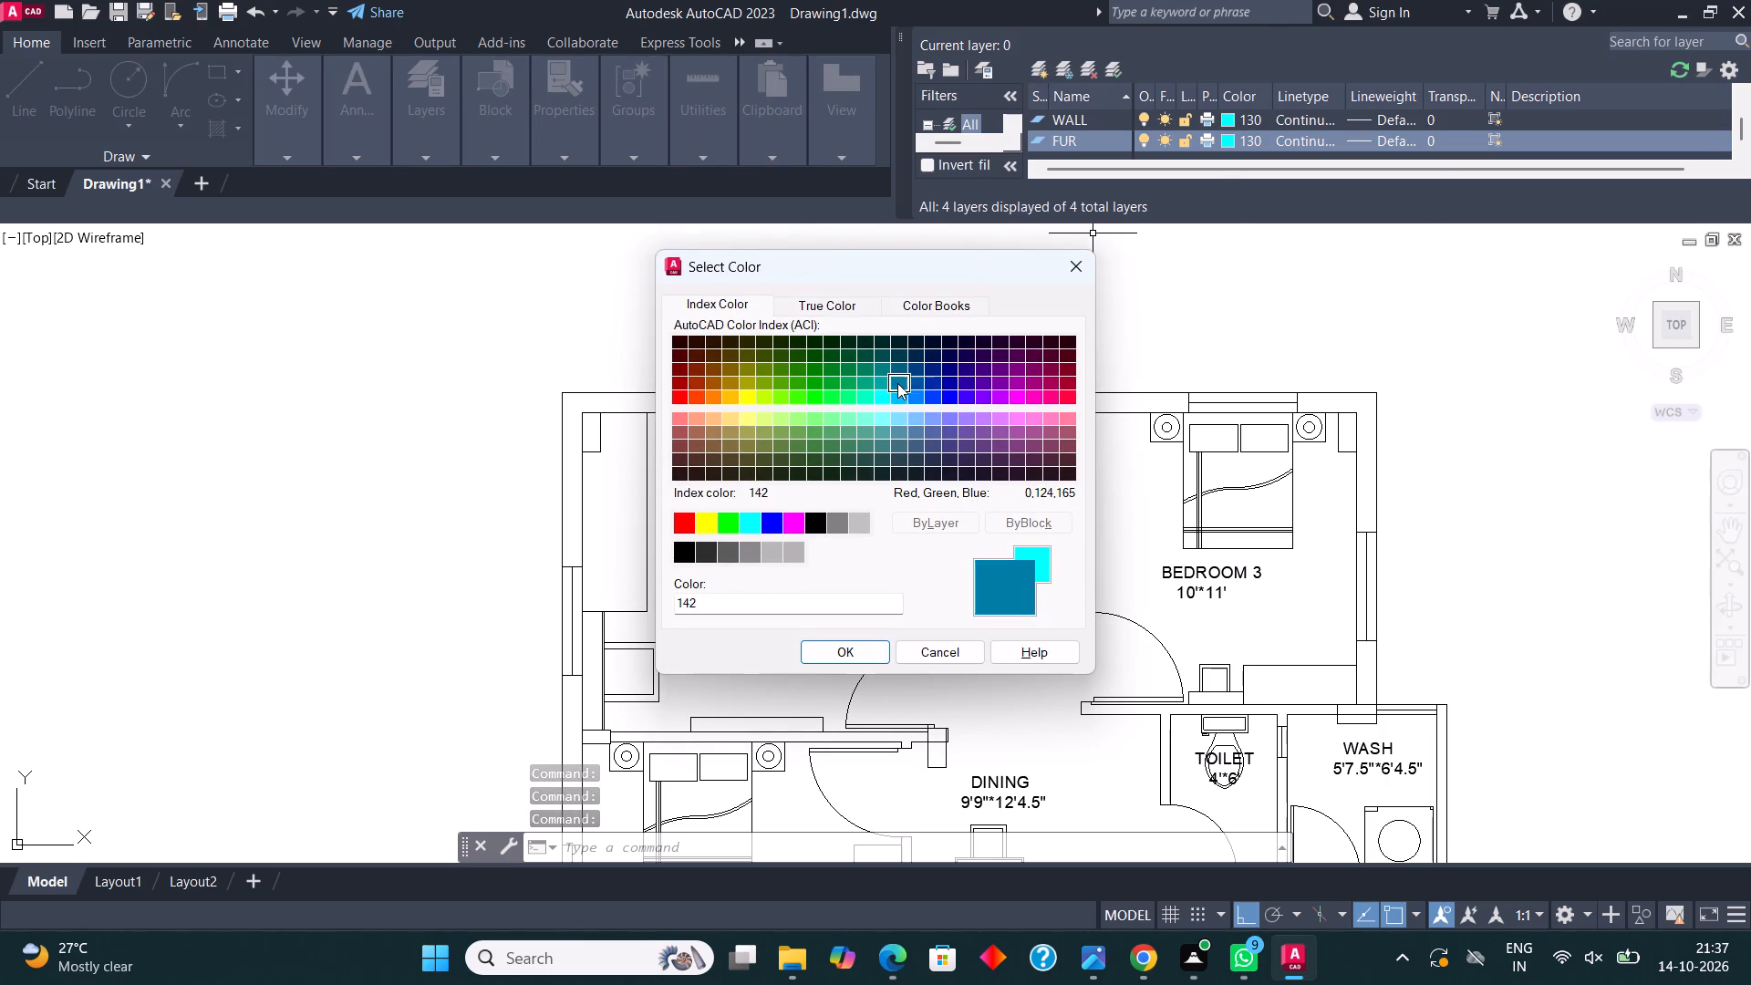
left_click(856, 644)
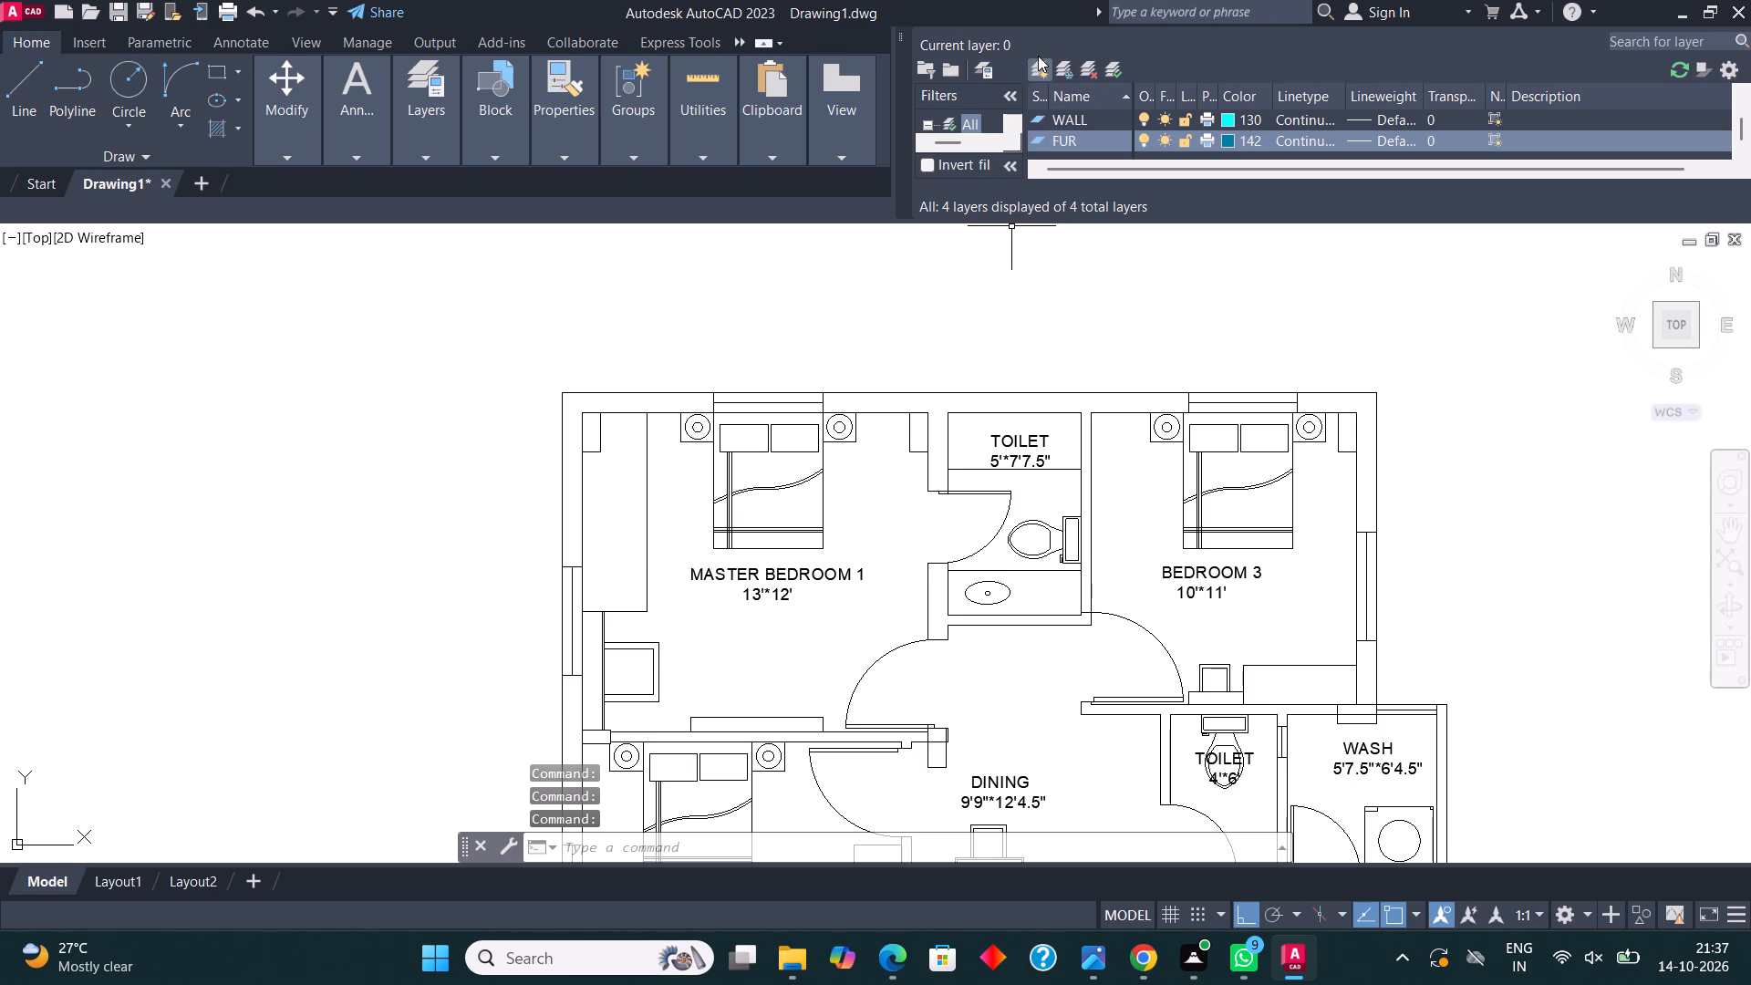
Create a new layer named HAT and set its colour to orange, index 30.
left_click(1038, 56)
left_click(1038, 71)
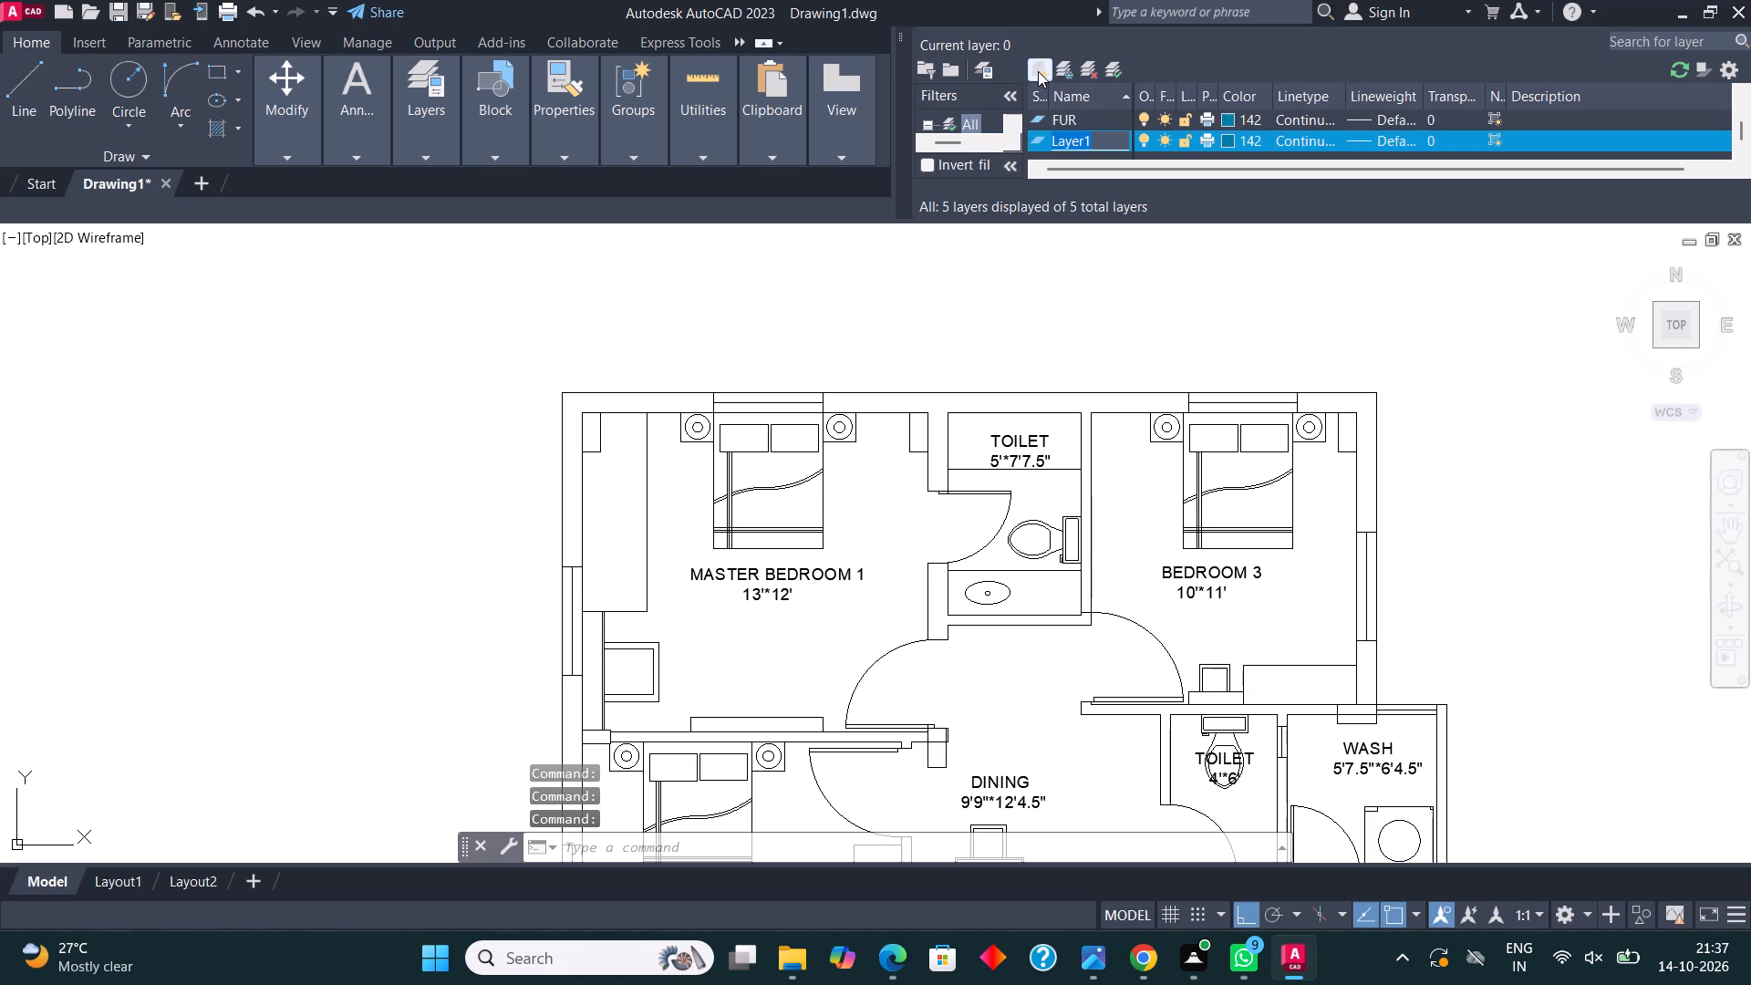
type("HAT")
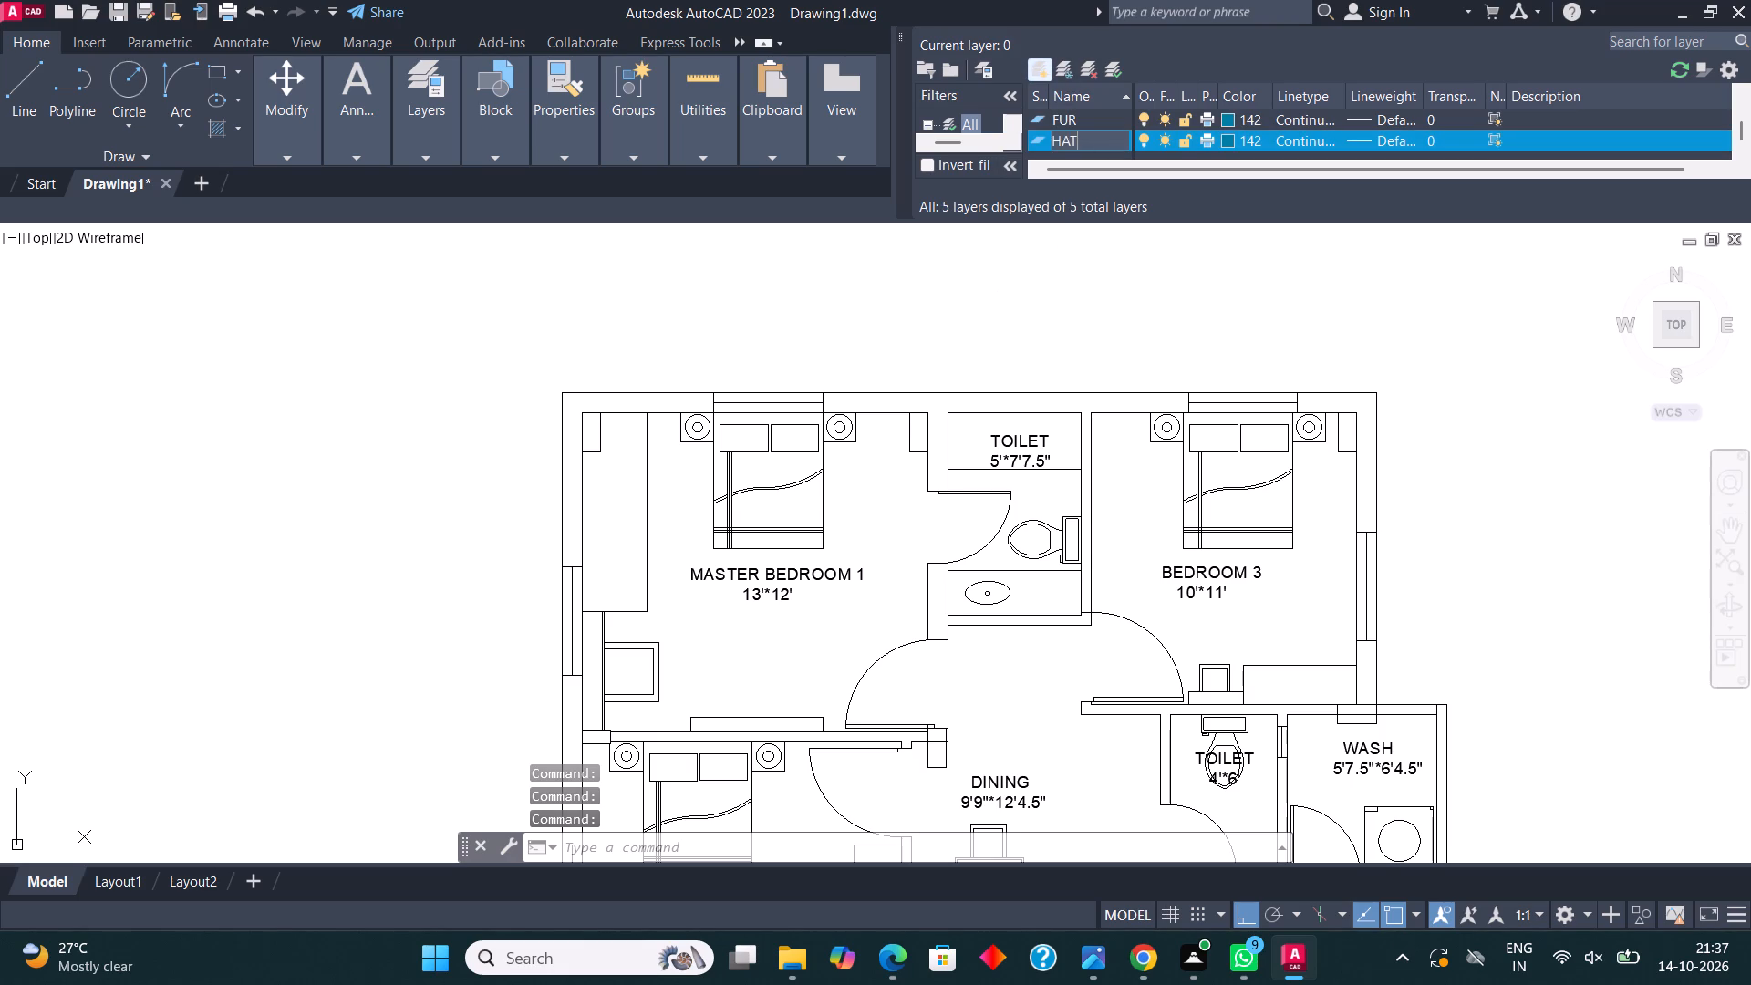
left_click(1230, 146)
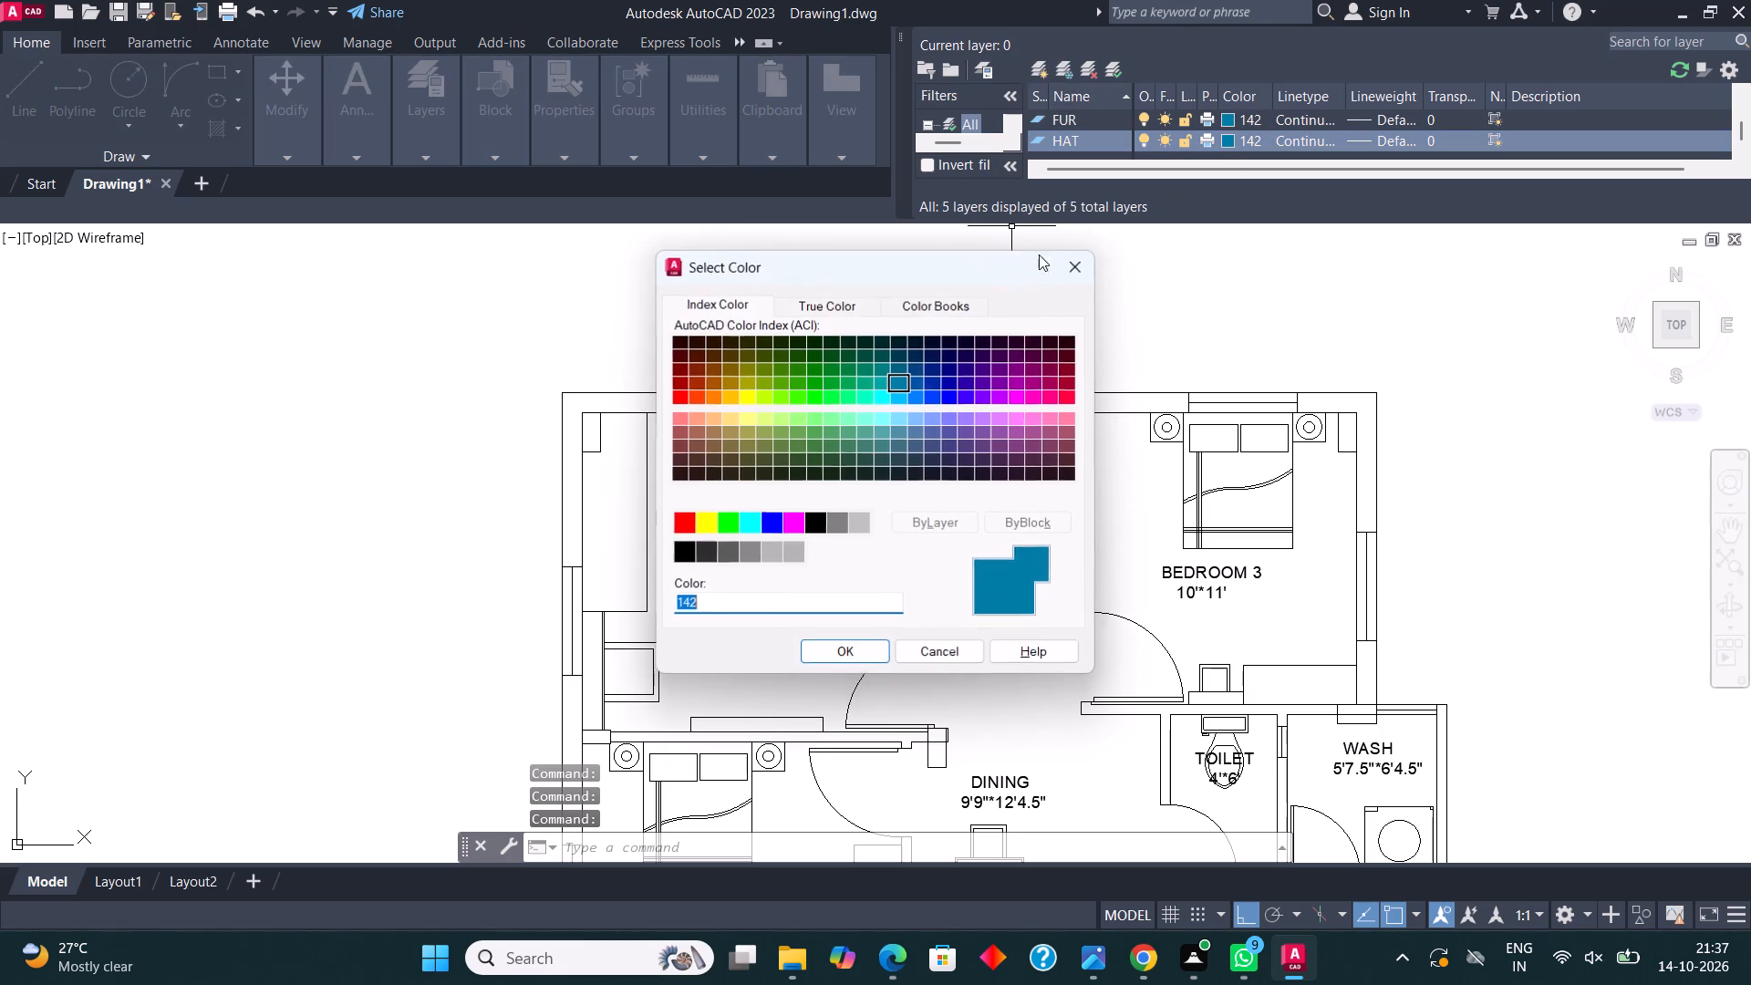
left_click(710, 399)
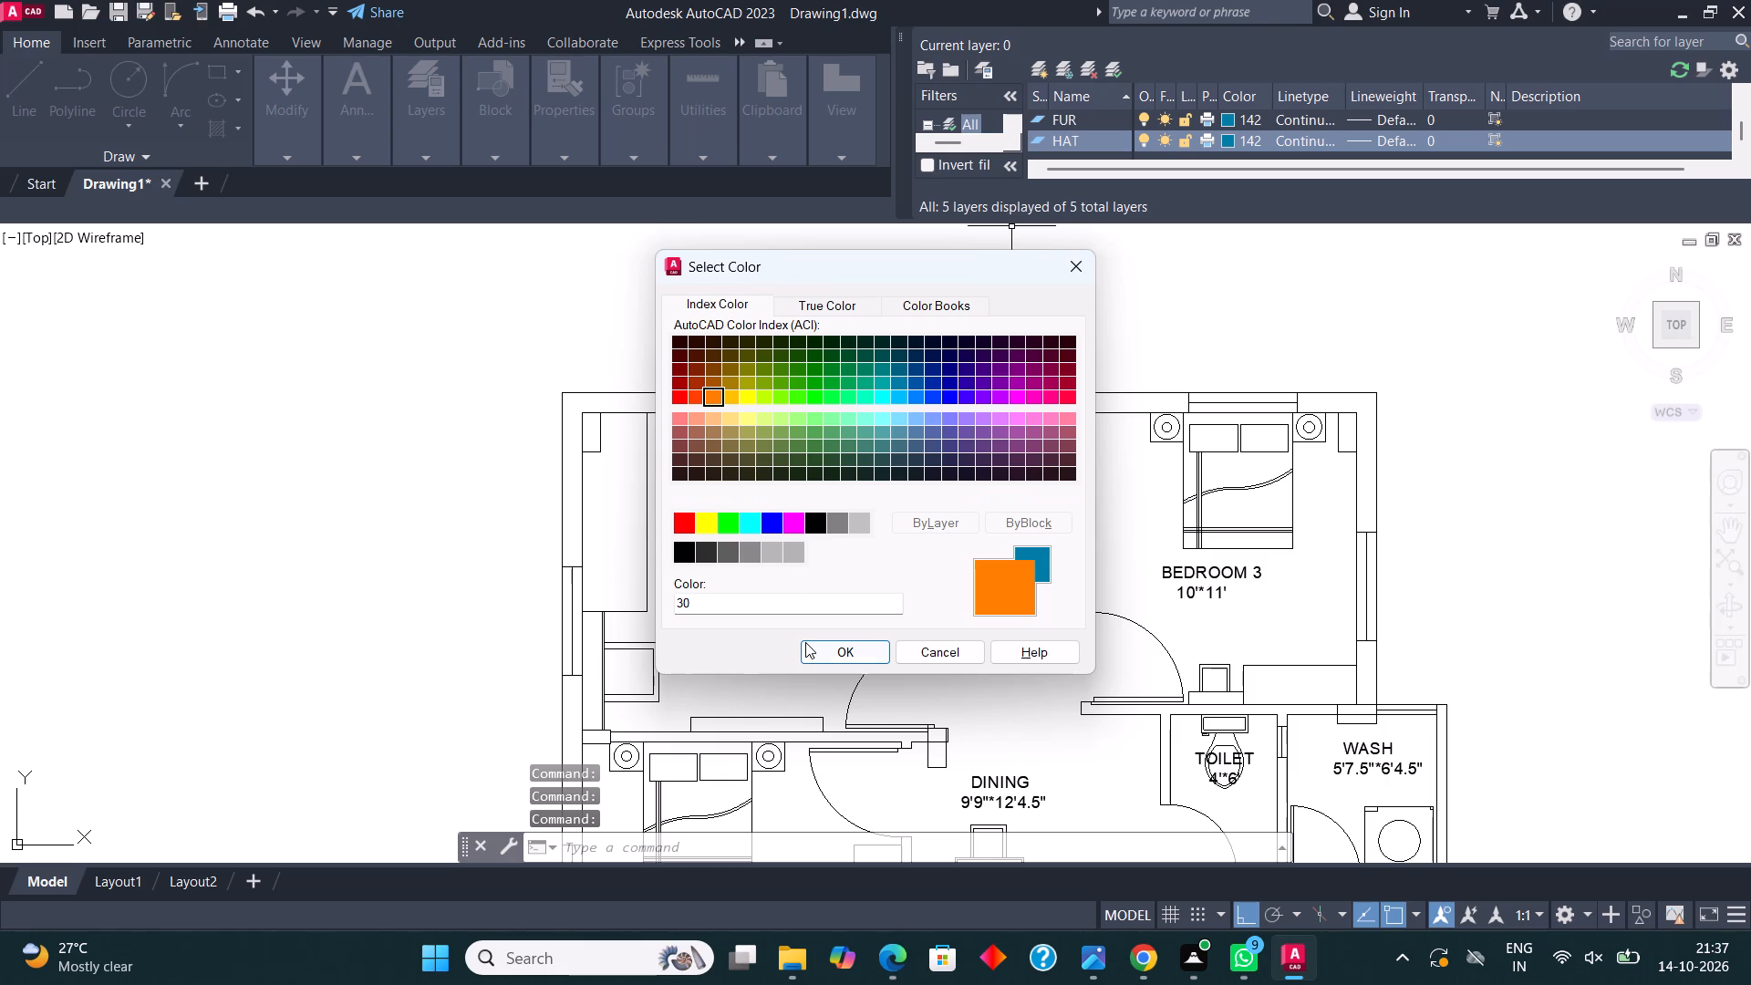
left_click(813, 646)
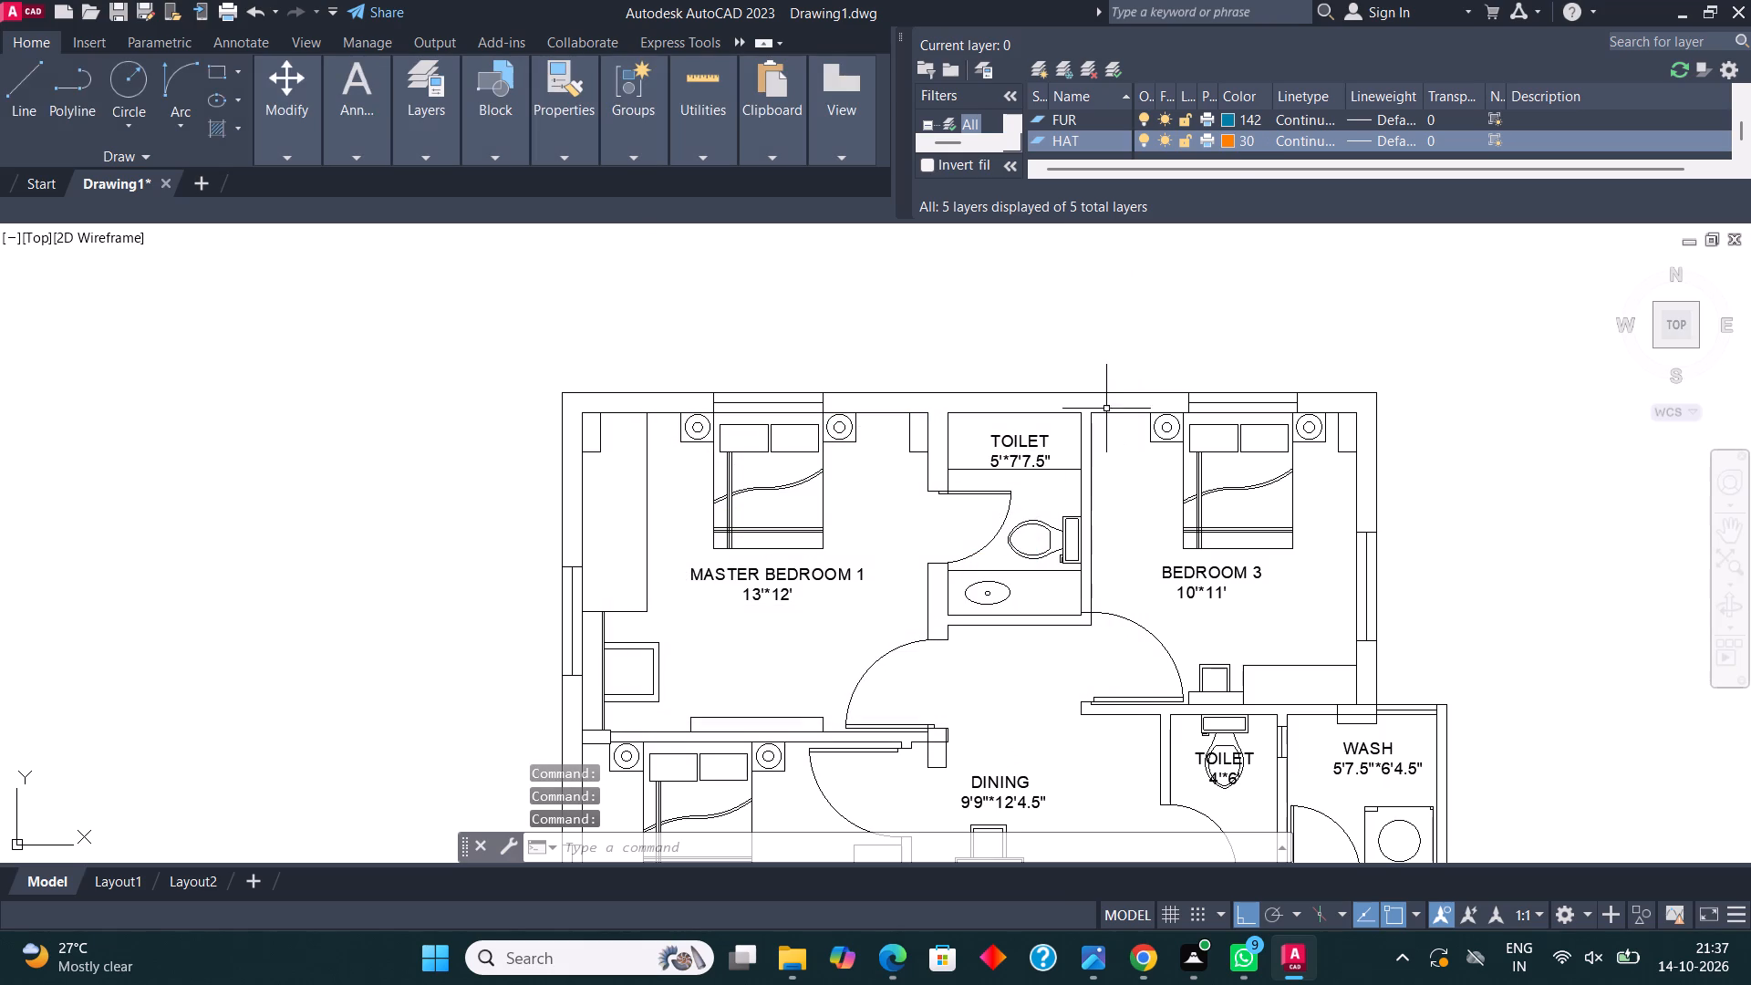
Create a new layer named FUR 2 and set its colour to pink, index 241.
left_click(1028, 78)
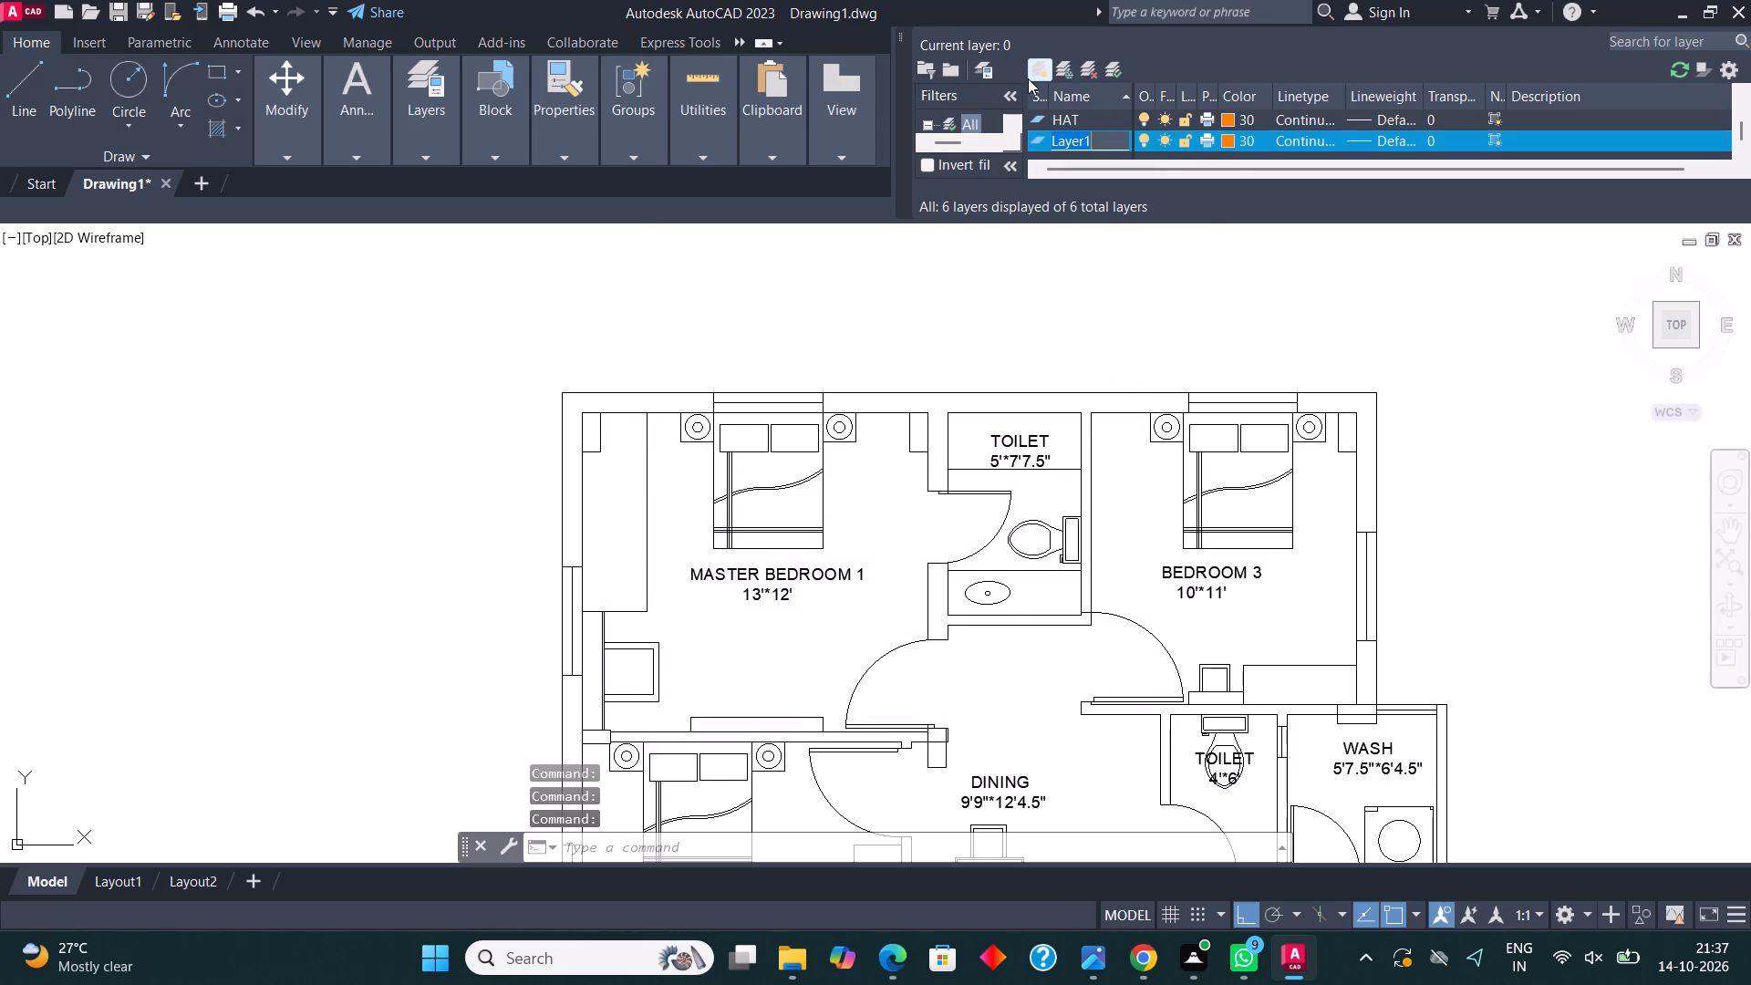
type("FUR 2")
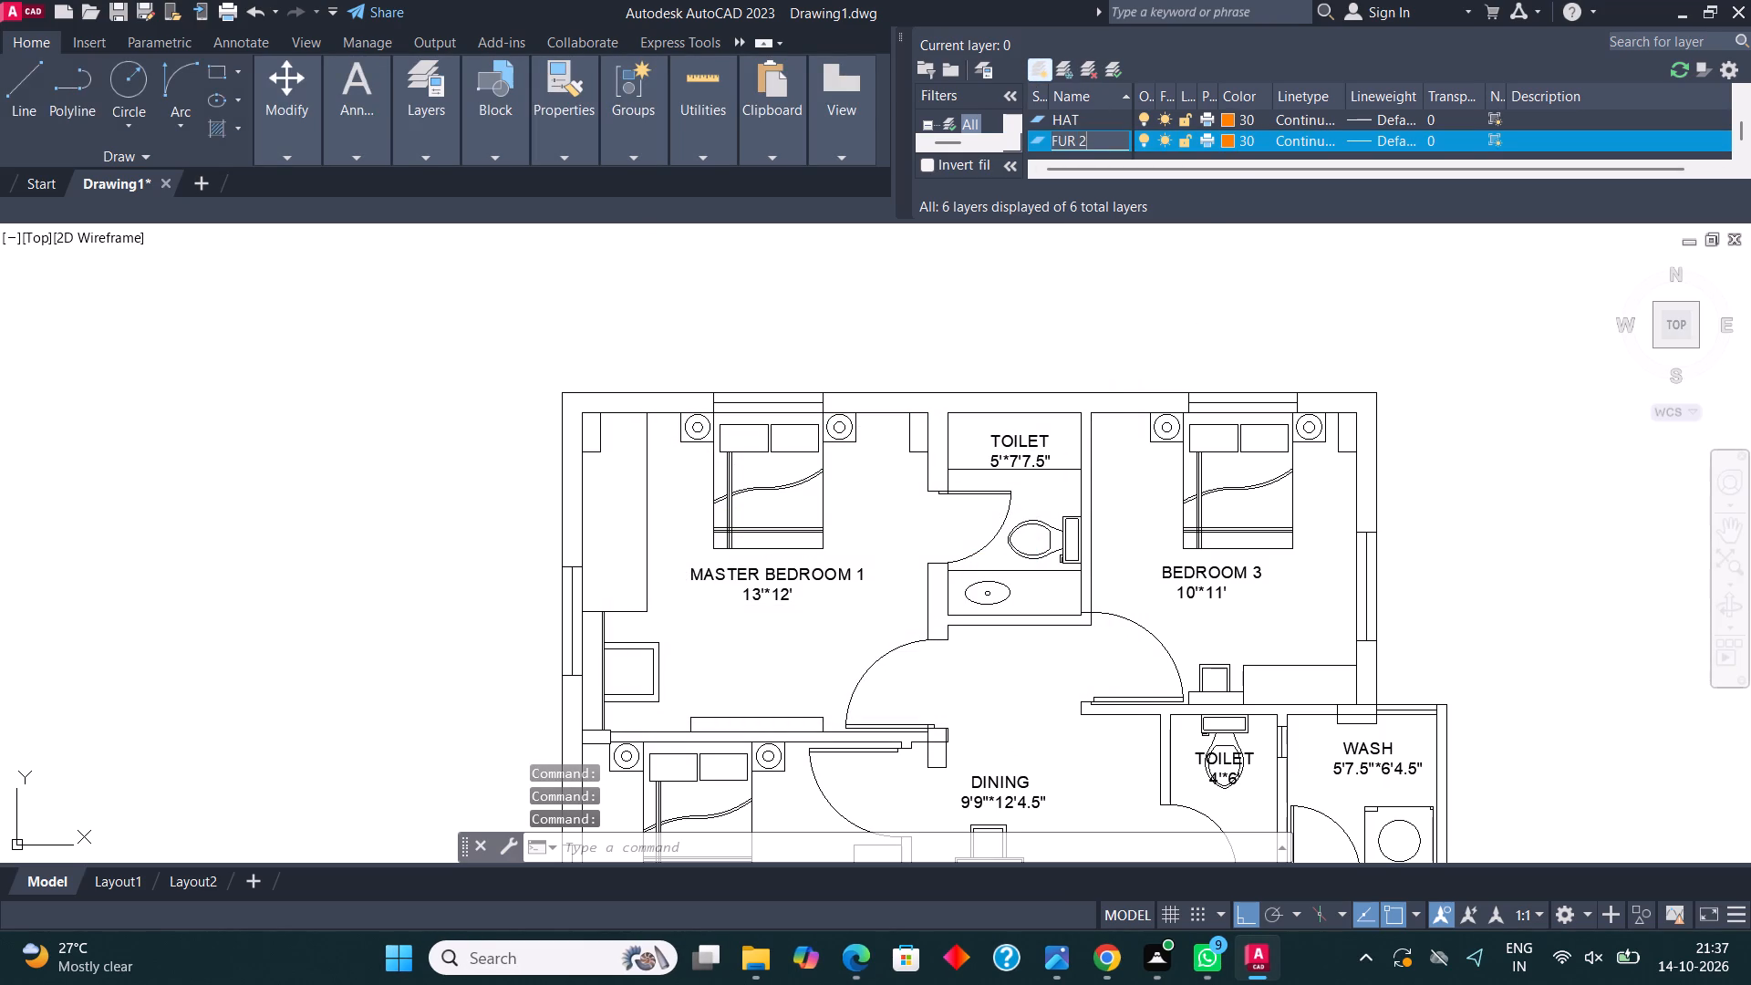
left_click(1229, 138)
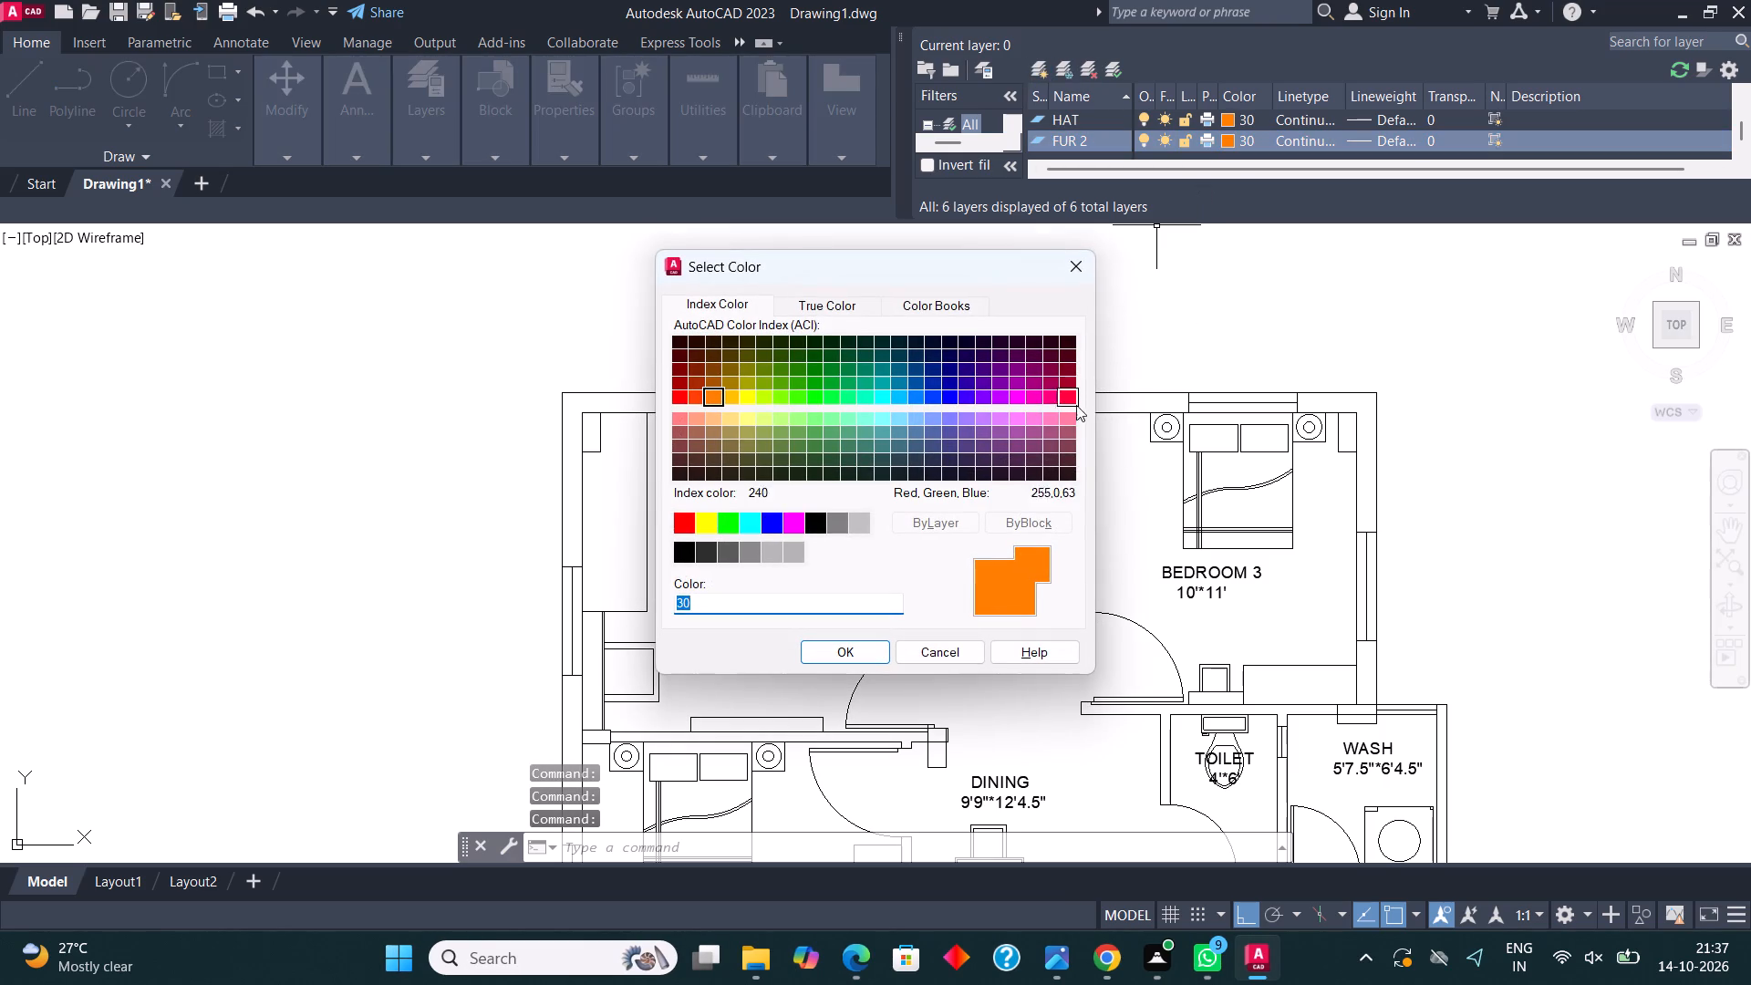
left_click(1068, 418)
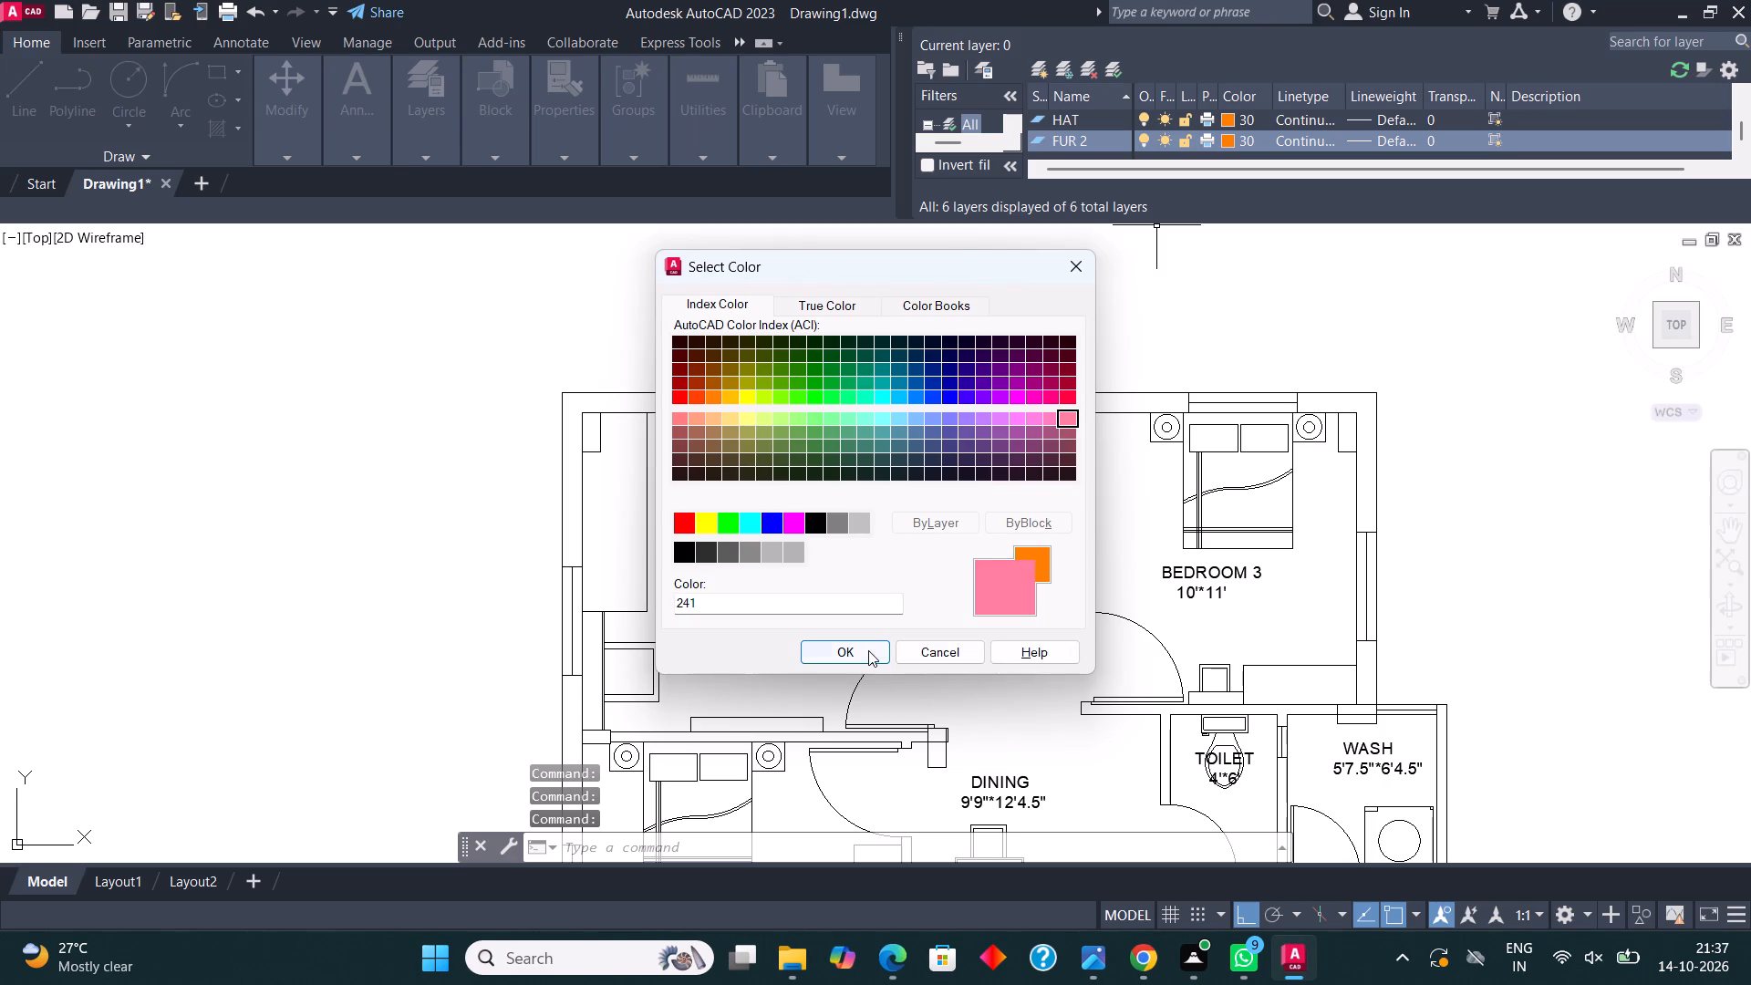
left_click(868, 650)
Create a new layer named DOOR and set its colour to olive, index 52.
left_click(1038, 56)
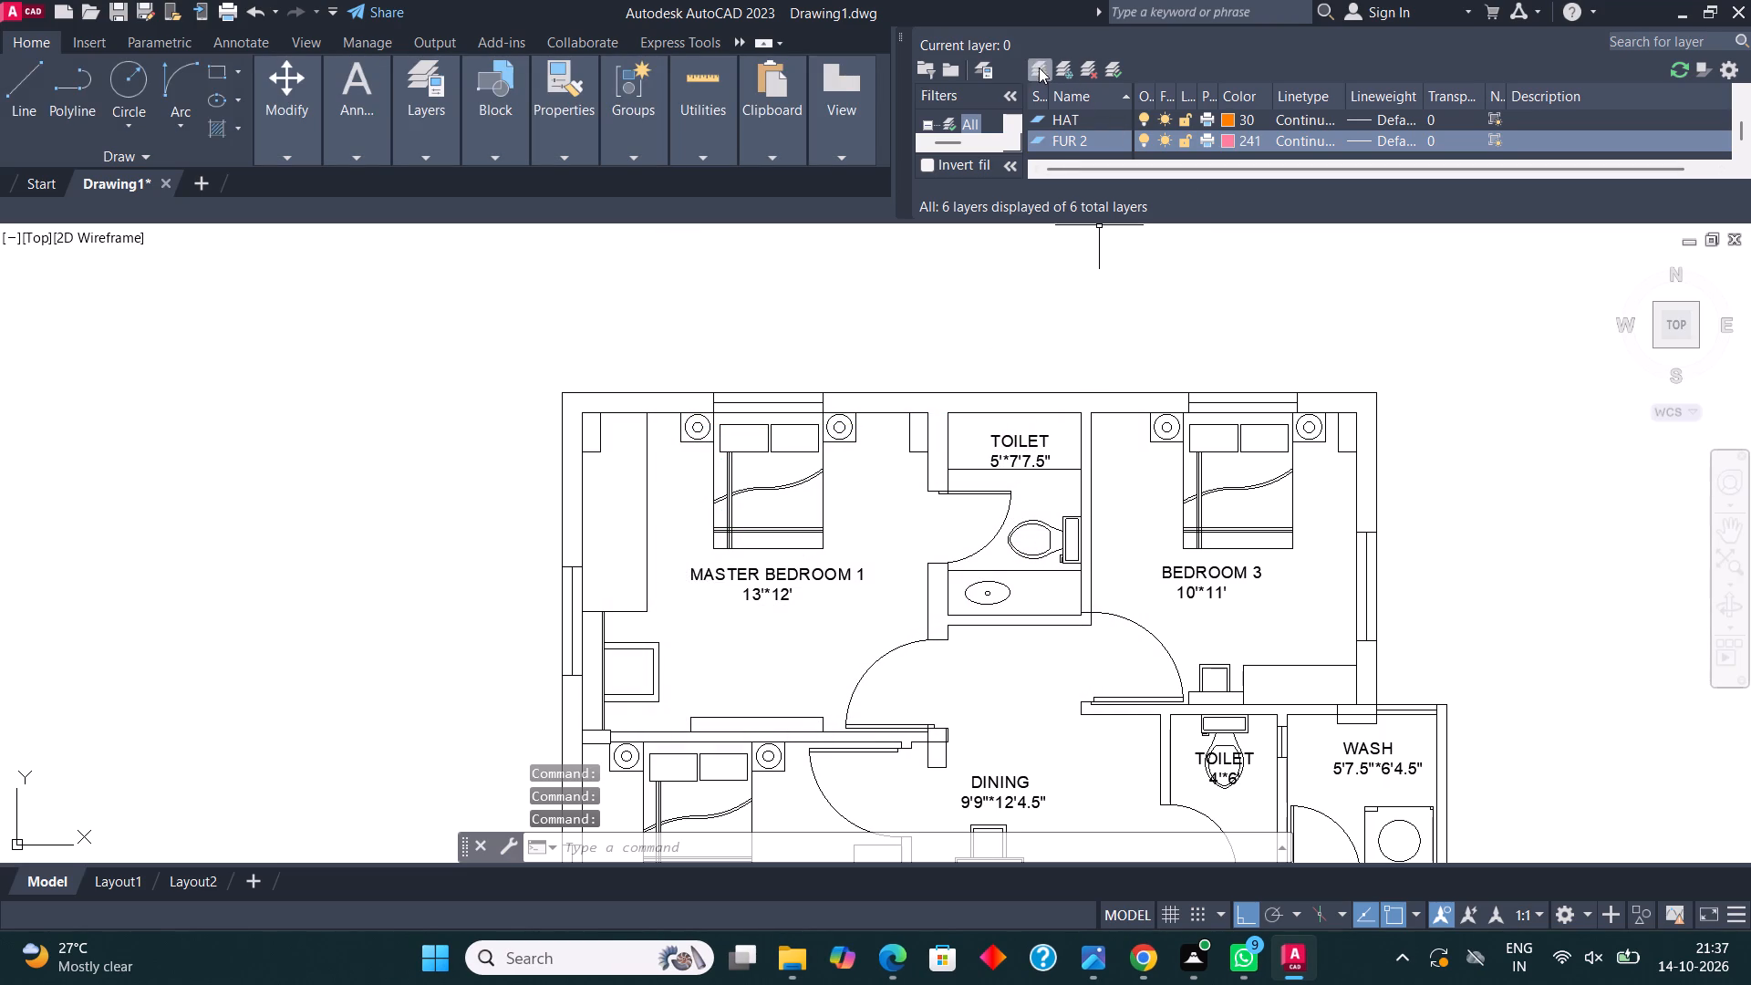
left_click(1039, 67)
type("DOOR")
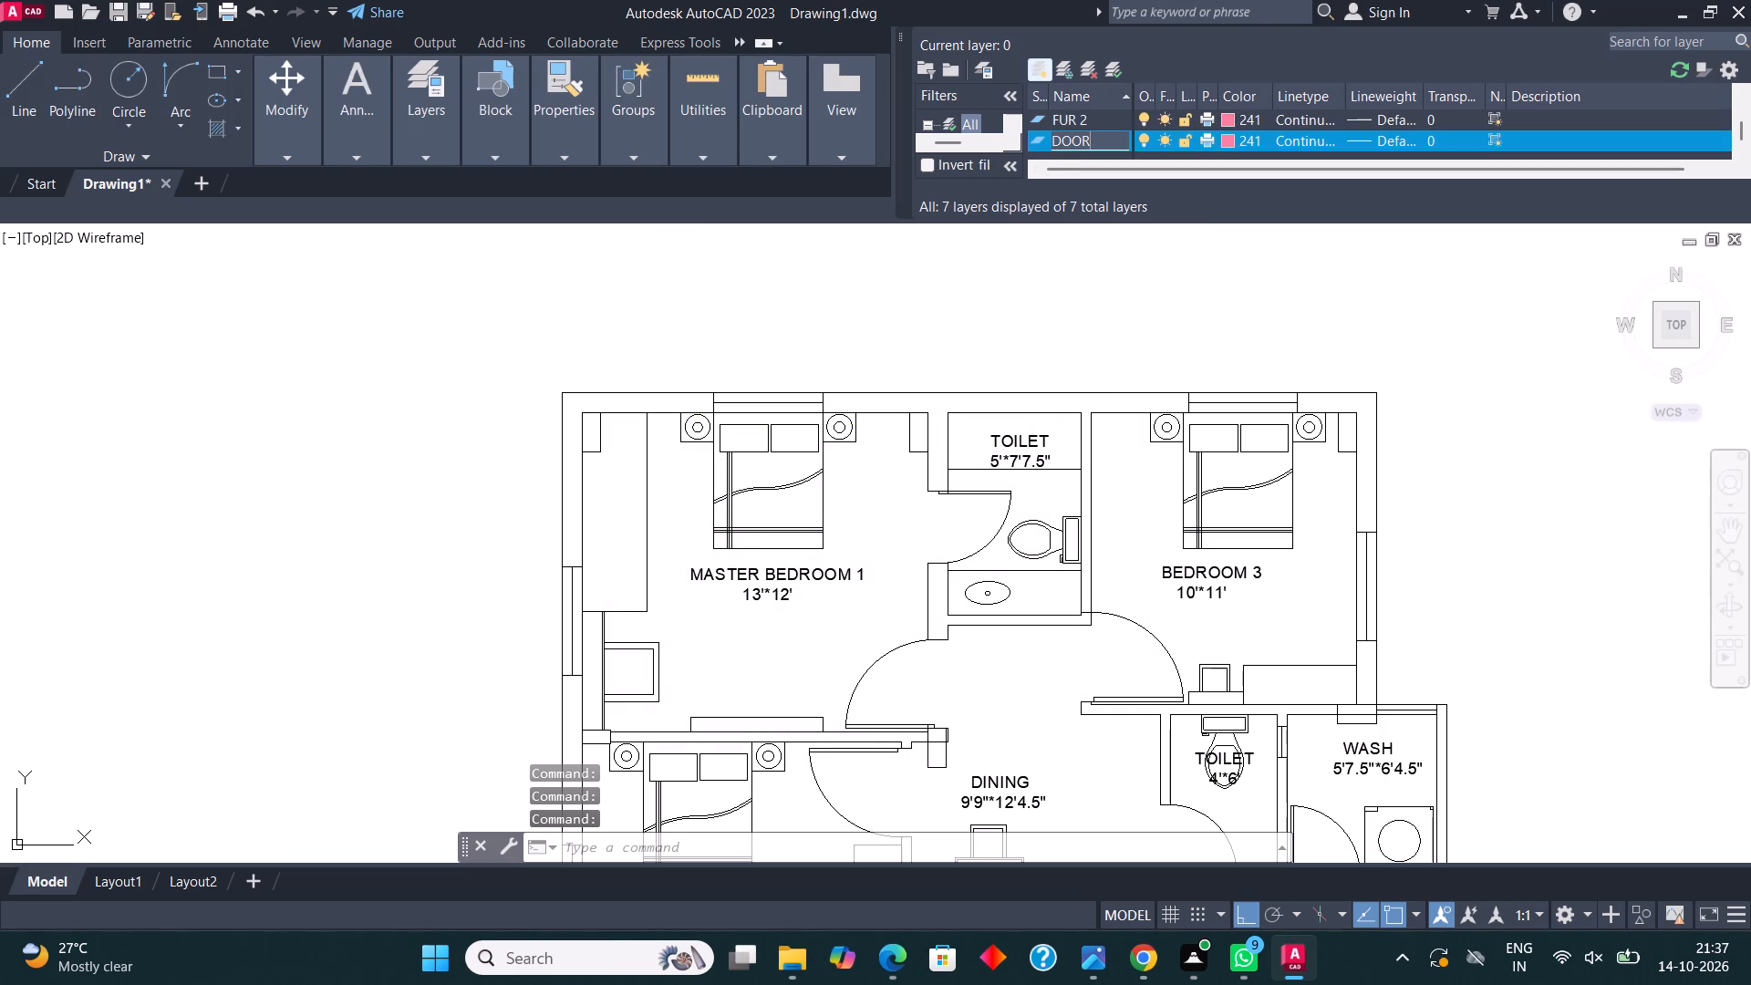
left_click(1228, 137)
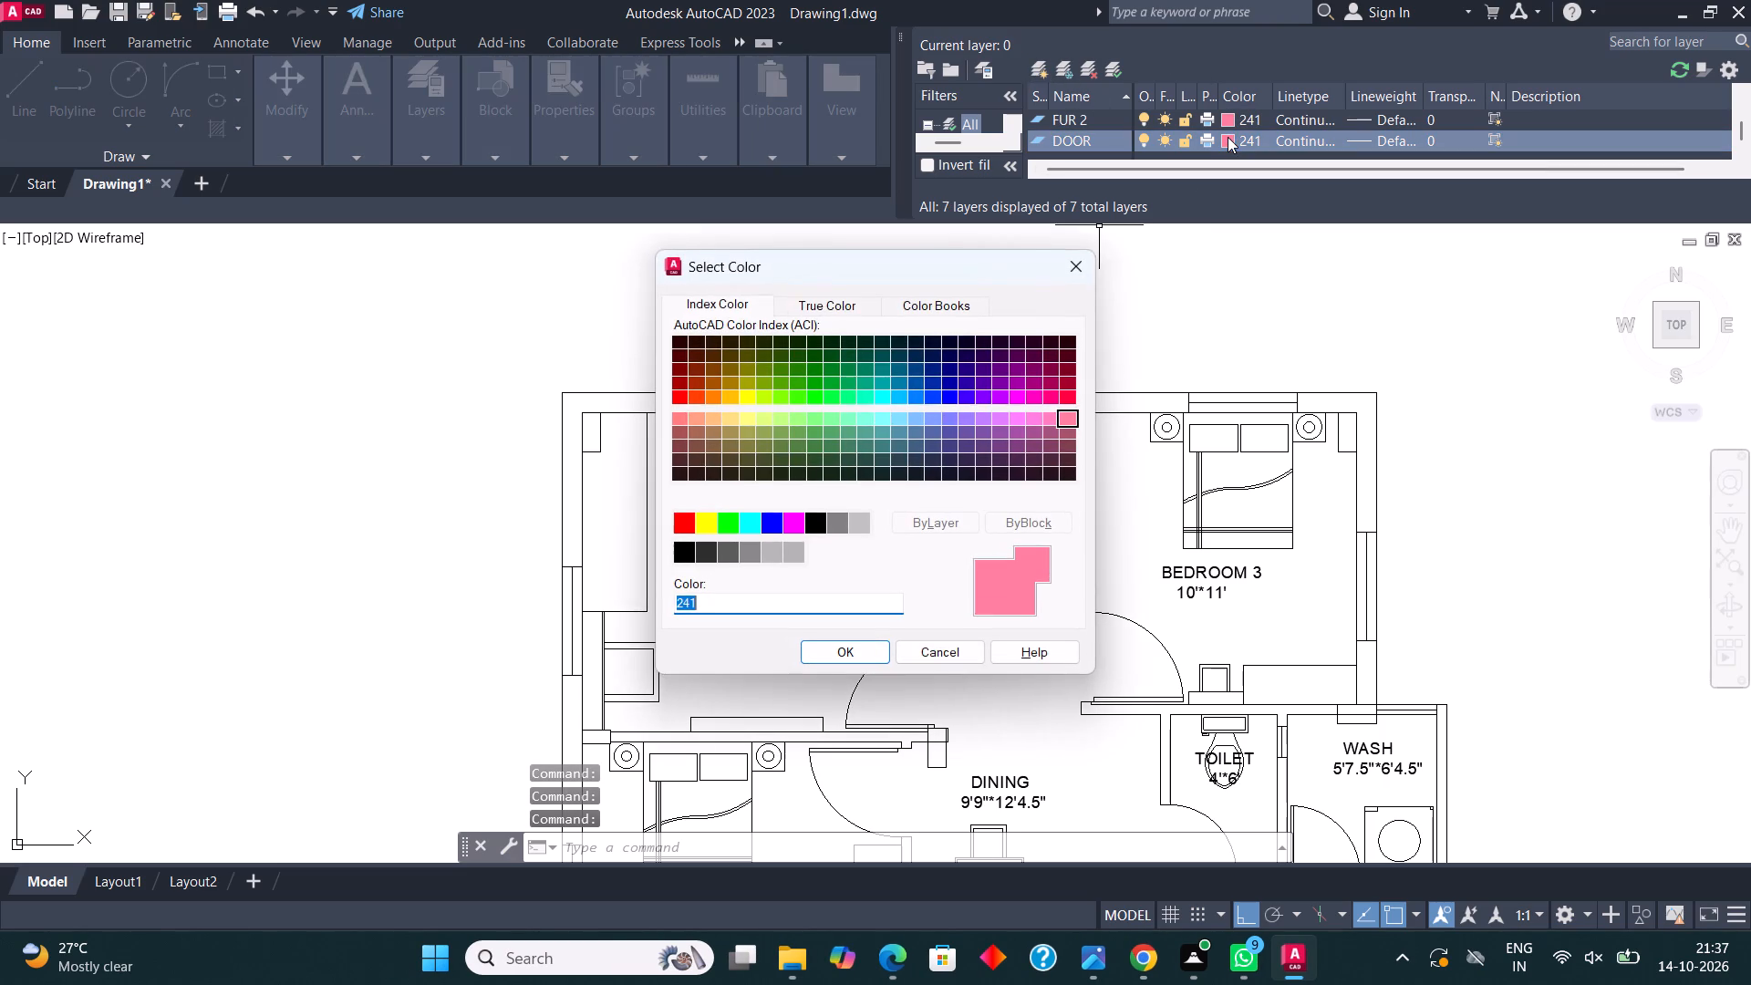
left_click(751, 389)
left_click(848, 654)
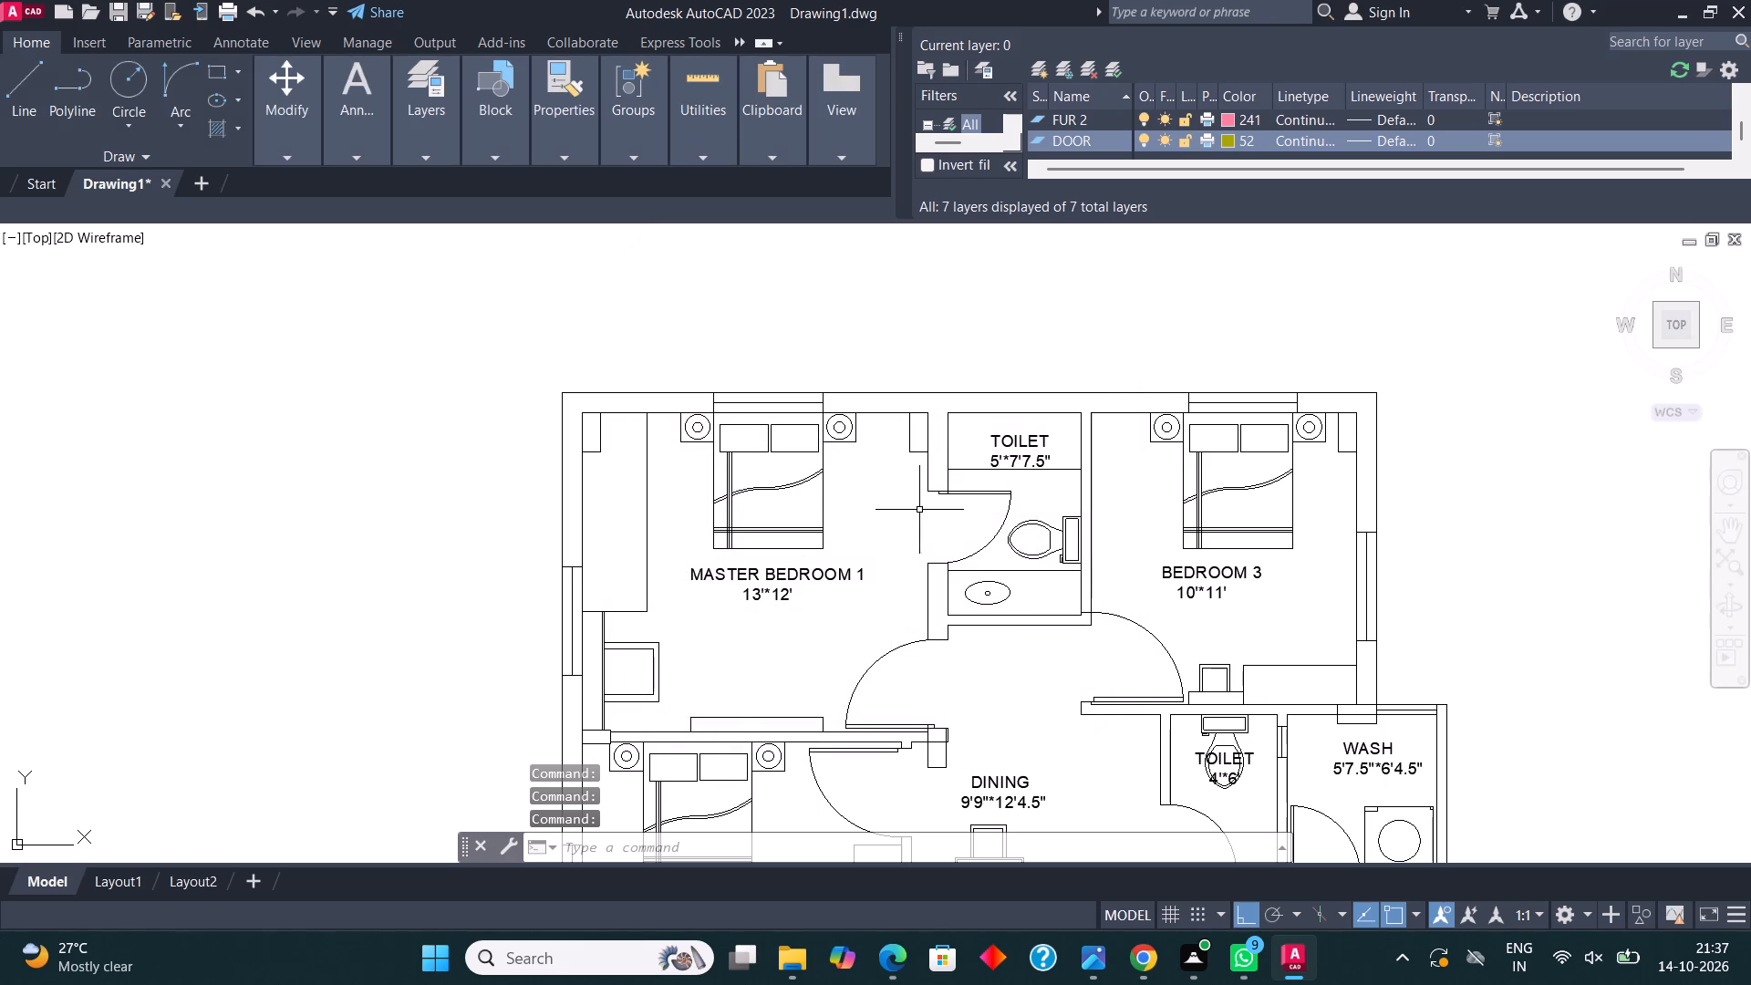
Create a new layer named WIND, set its colour to yellow, index 50, and close the layer manager.
left_click(1043, 66)
type("WIND")
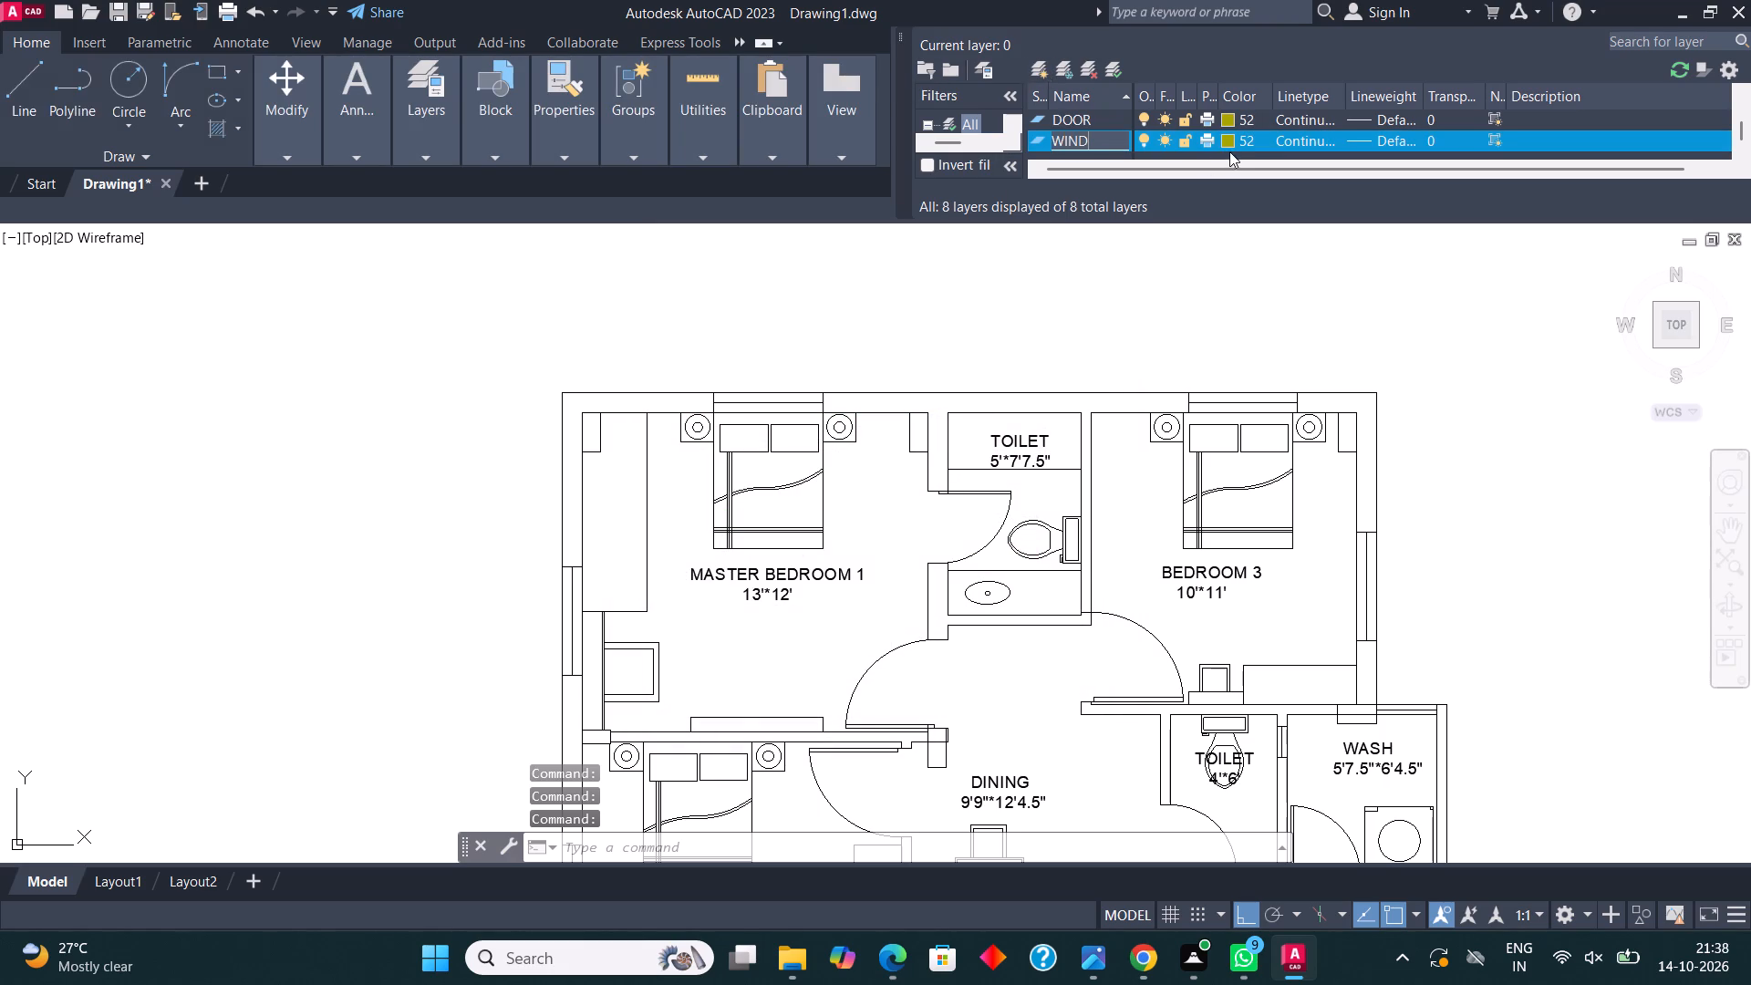
left_click(1223, 137)
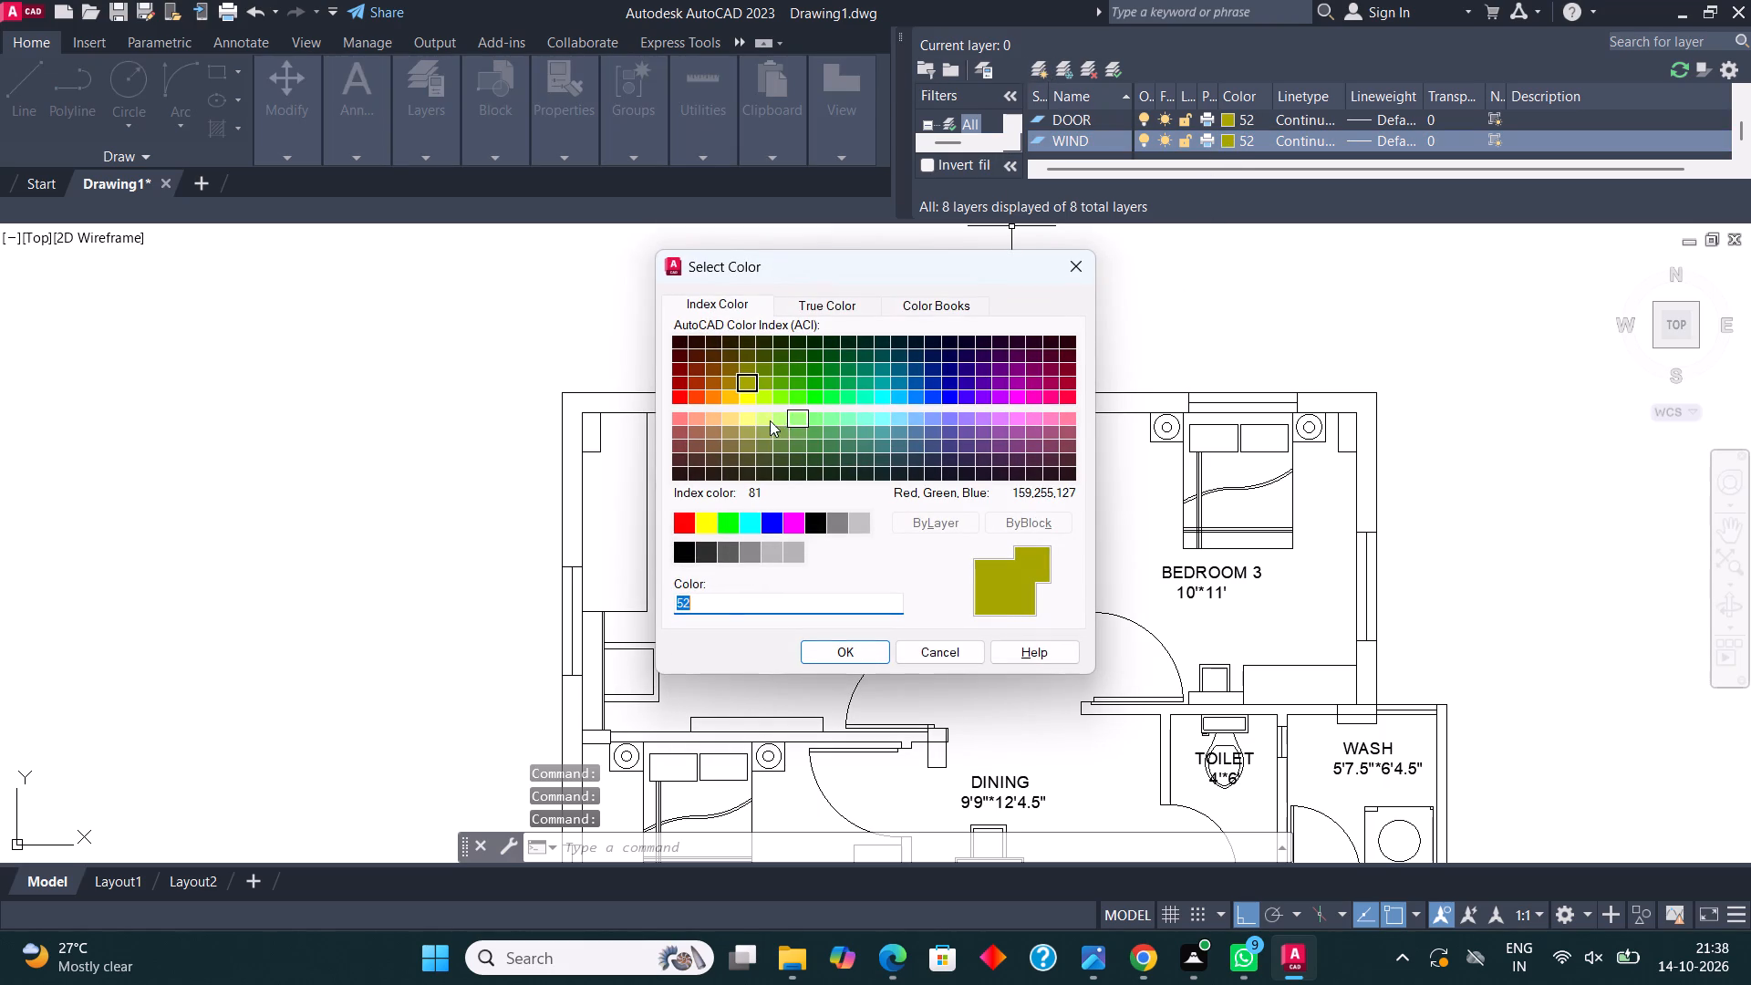
left_click(750, 400)
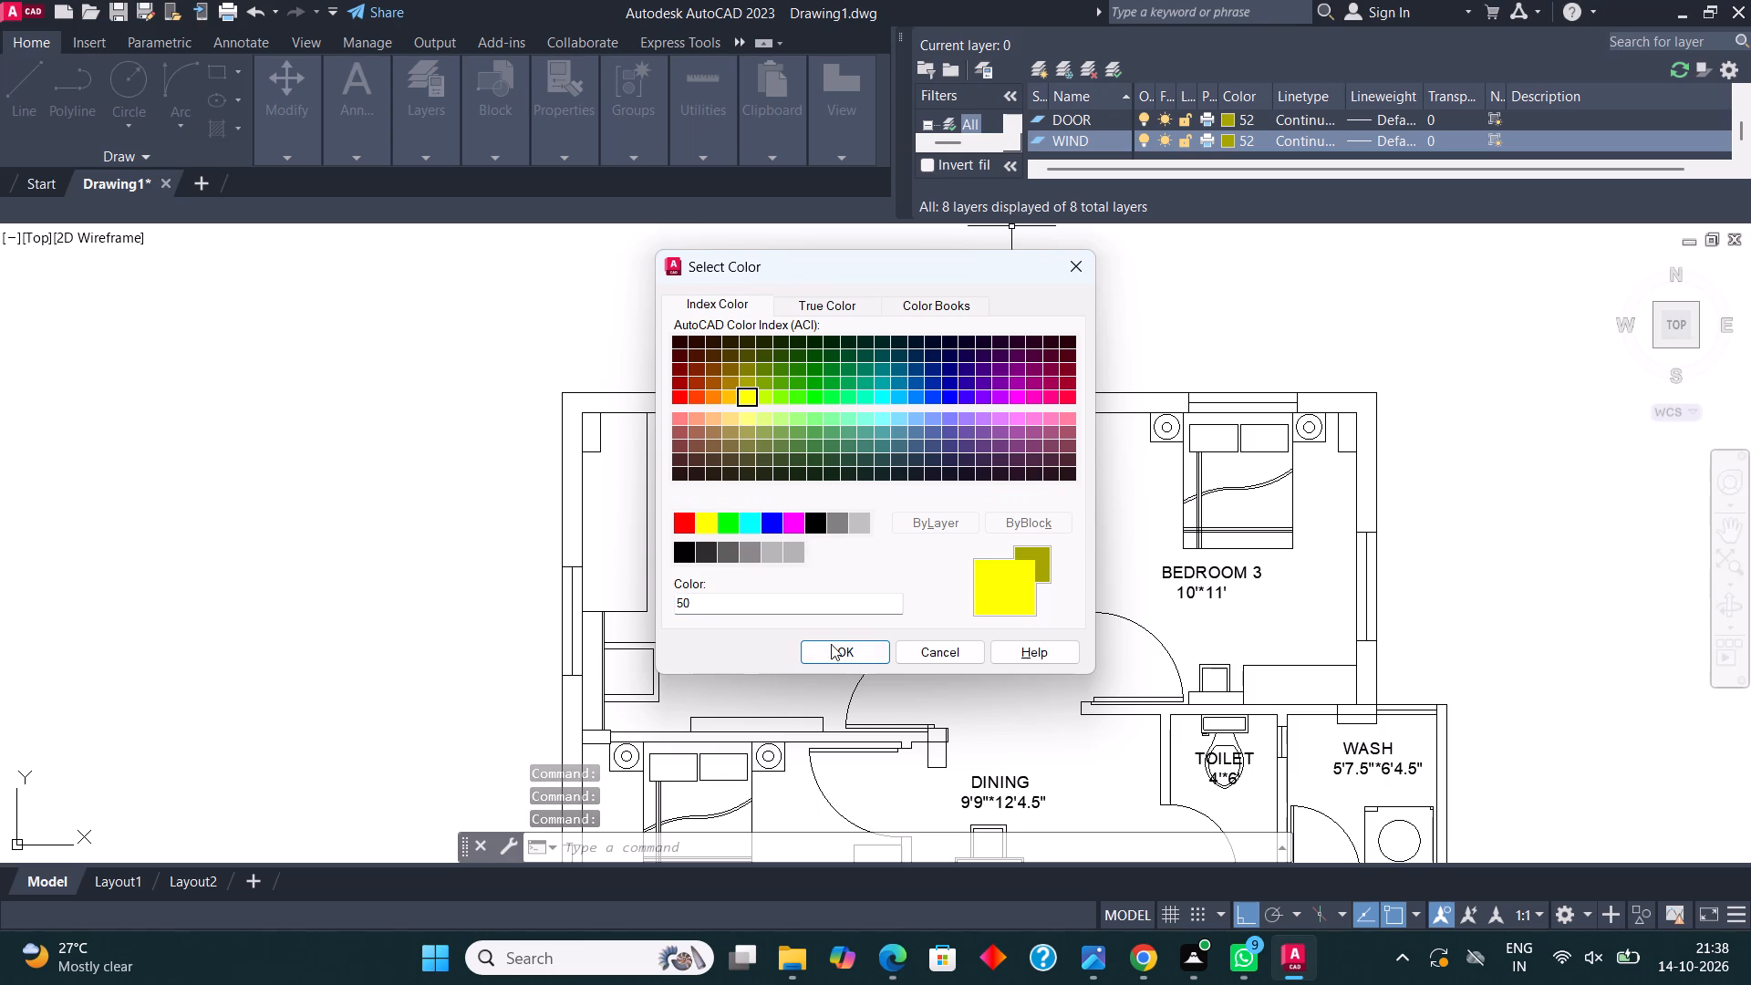
left_click(832, 648)
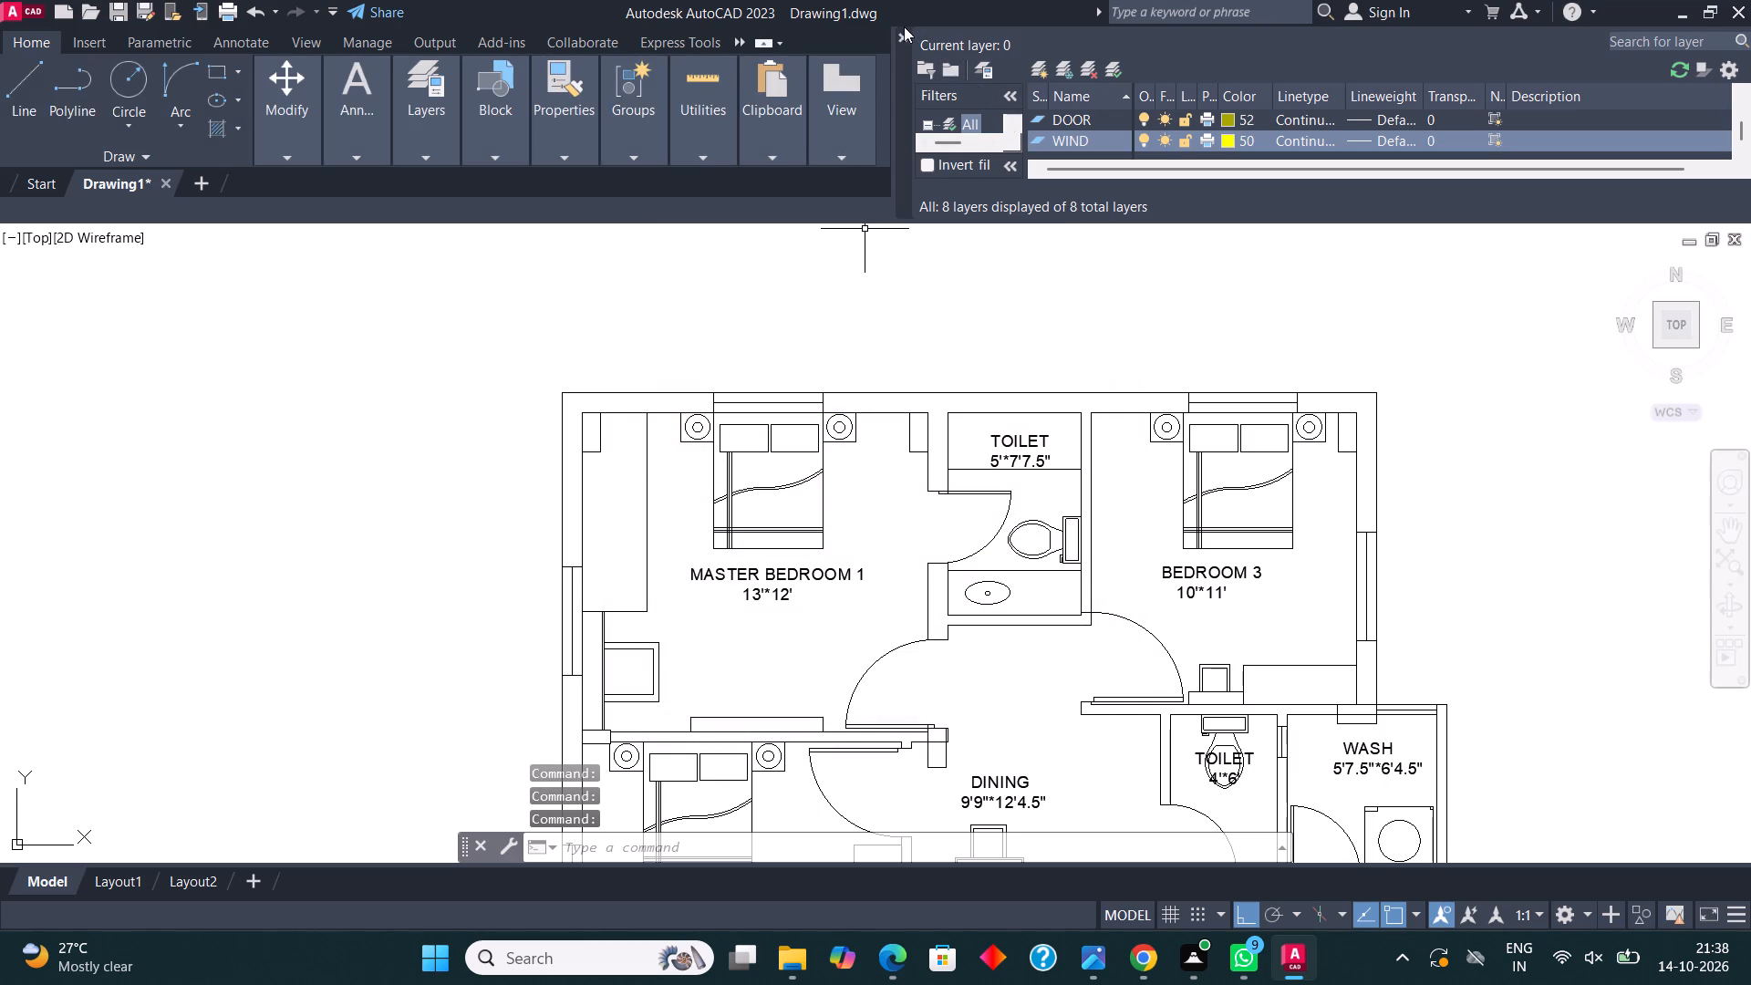
left_click(899, 39)
scroll(720, 382, "up", 3)
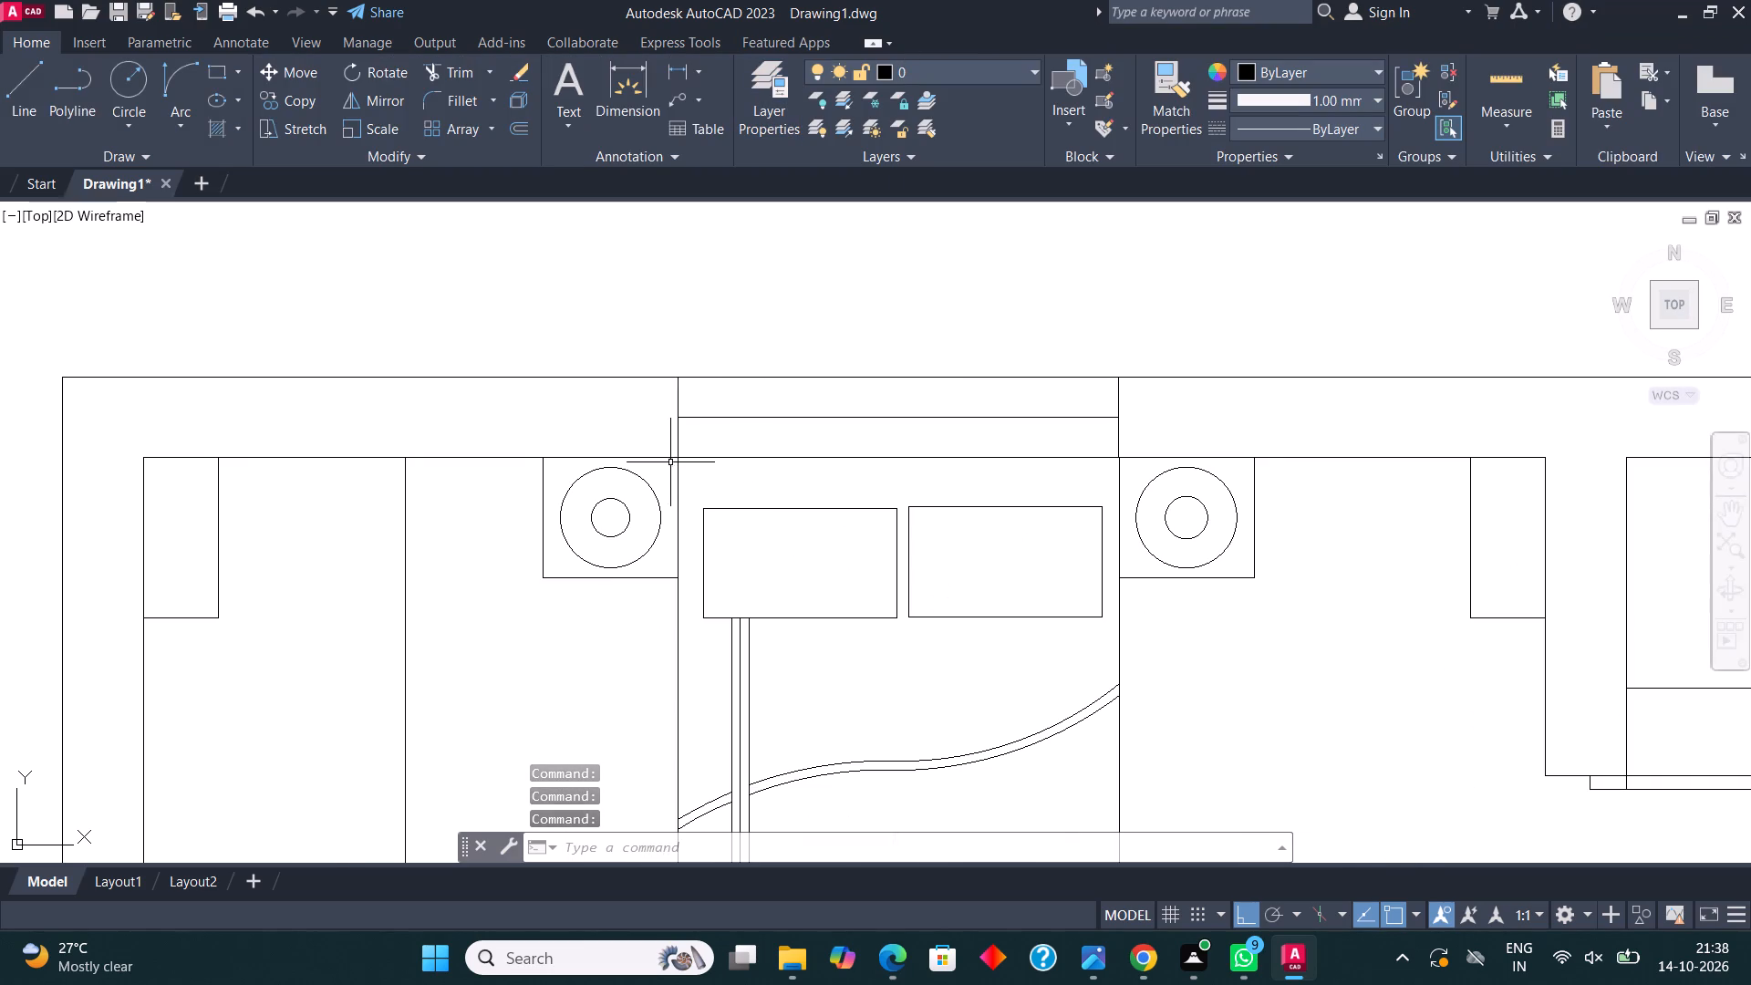
Move the window in Master Bedroom 1's upper wall onto the WIND layer.
left_click(670, 472)
left_click(1128, 335)
left_click(1004, 68)
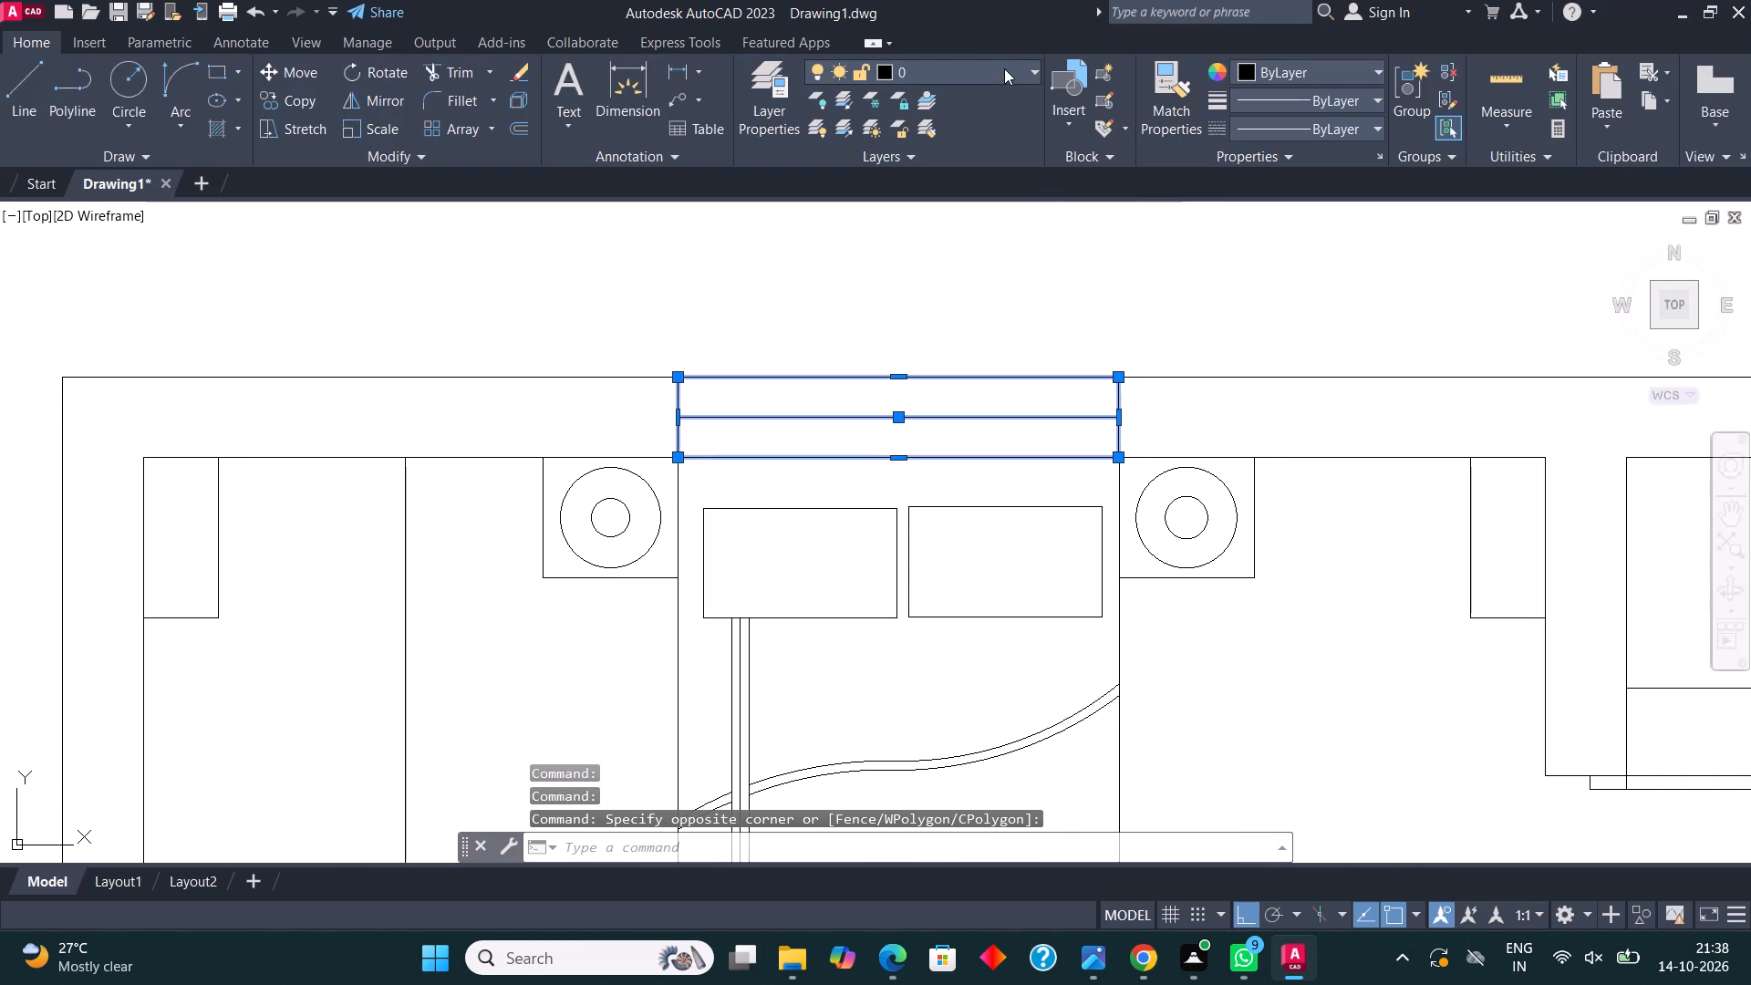
left_click(985, 290)
scroll(854, 403, "down", 3)
key("Escape")
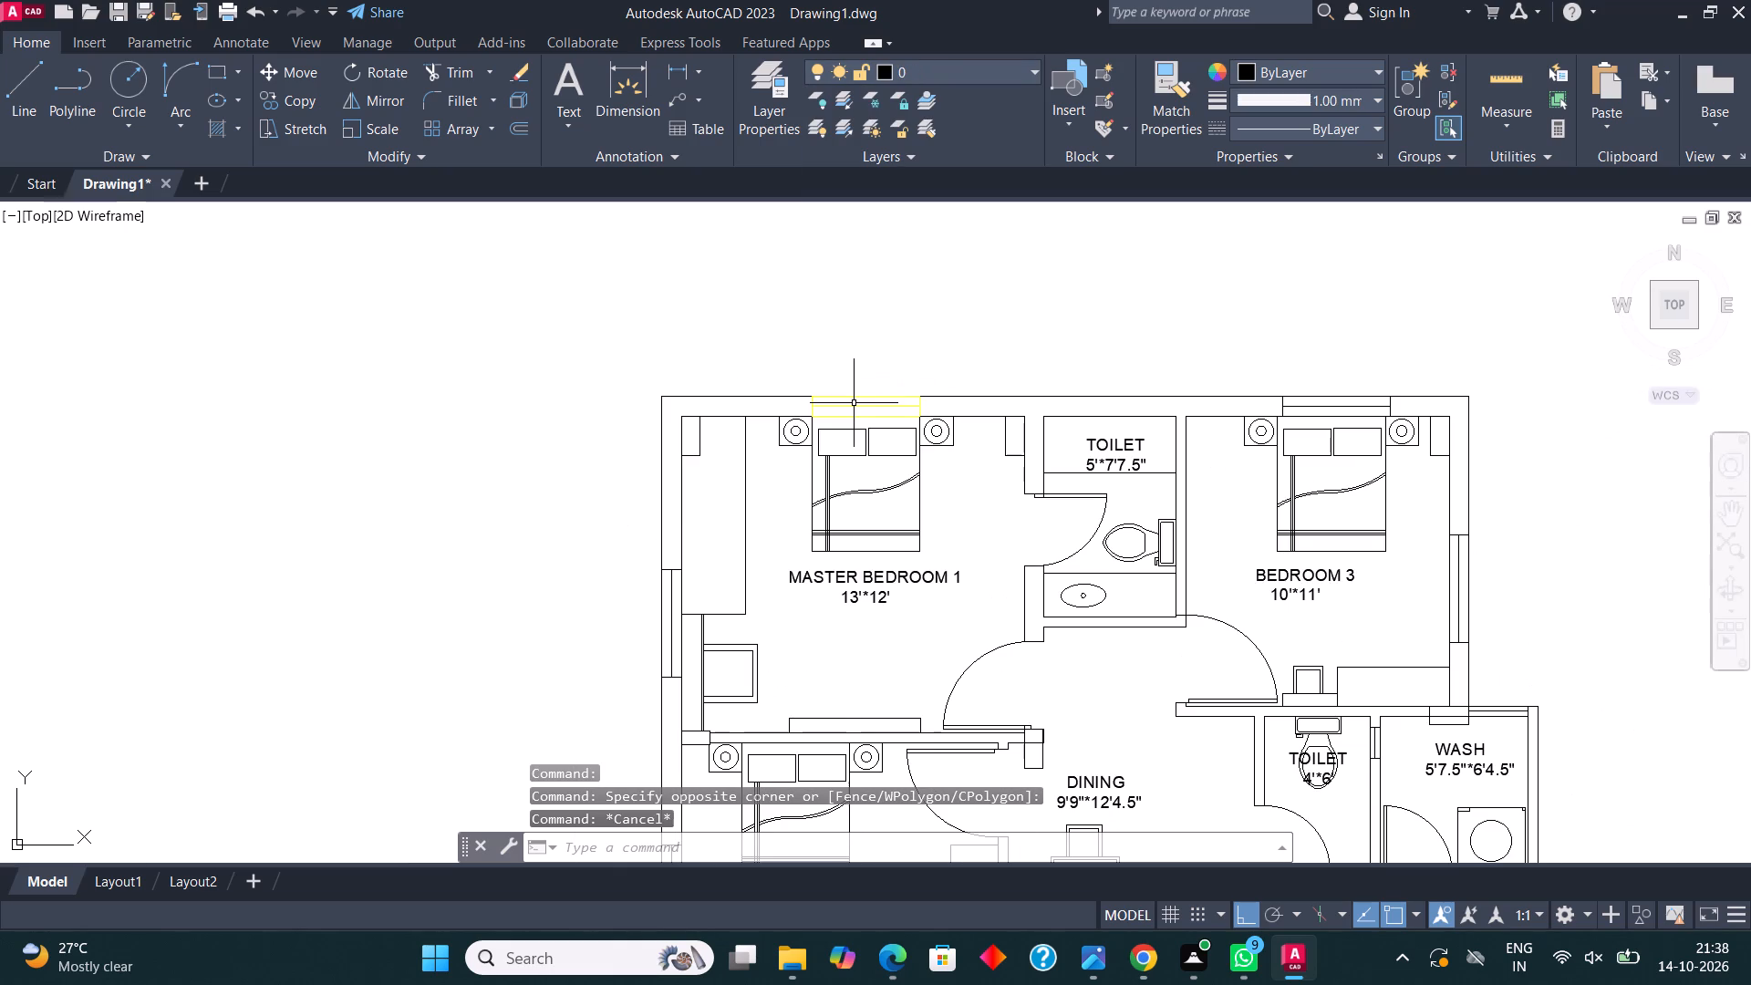
scroll(1083, 375, "up", 2)
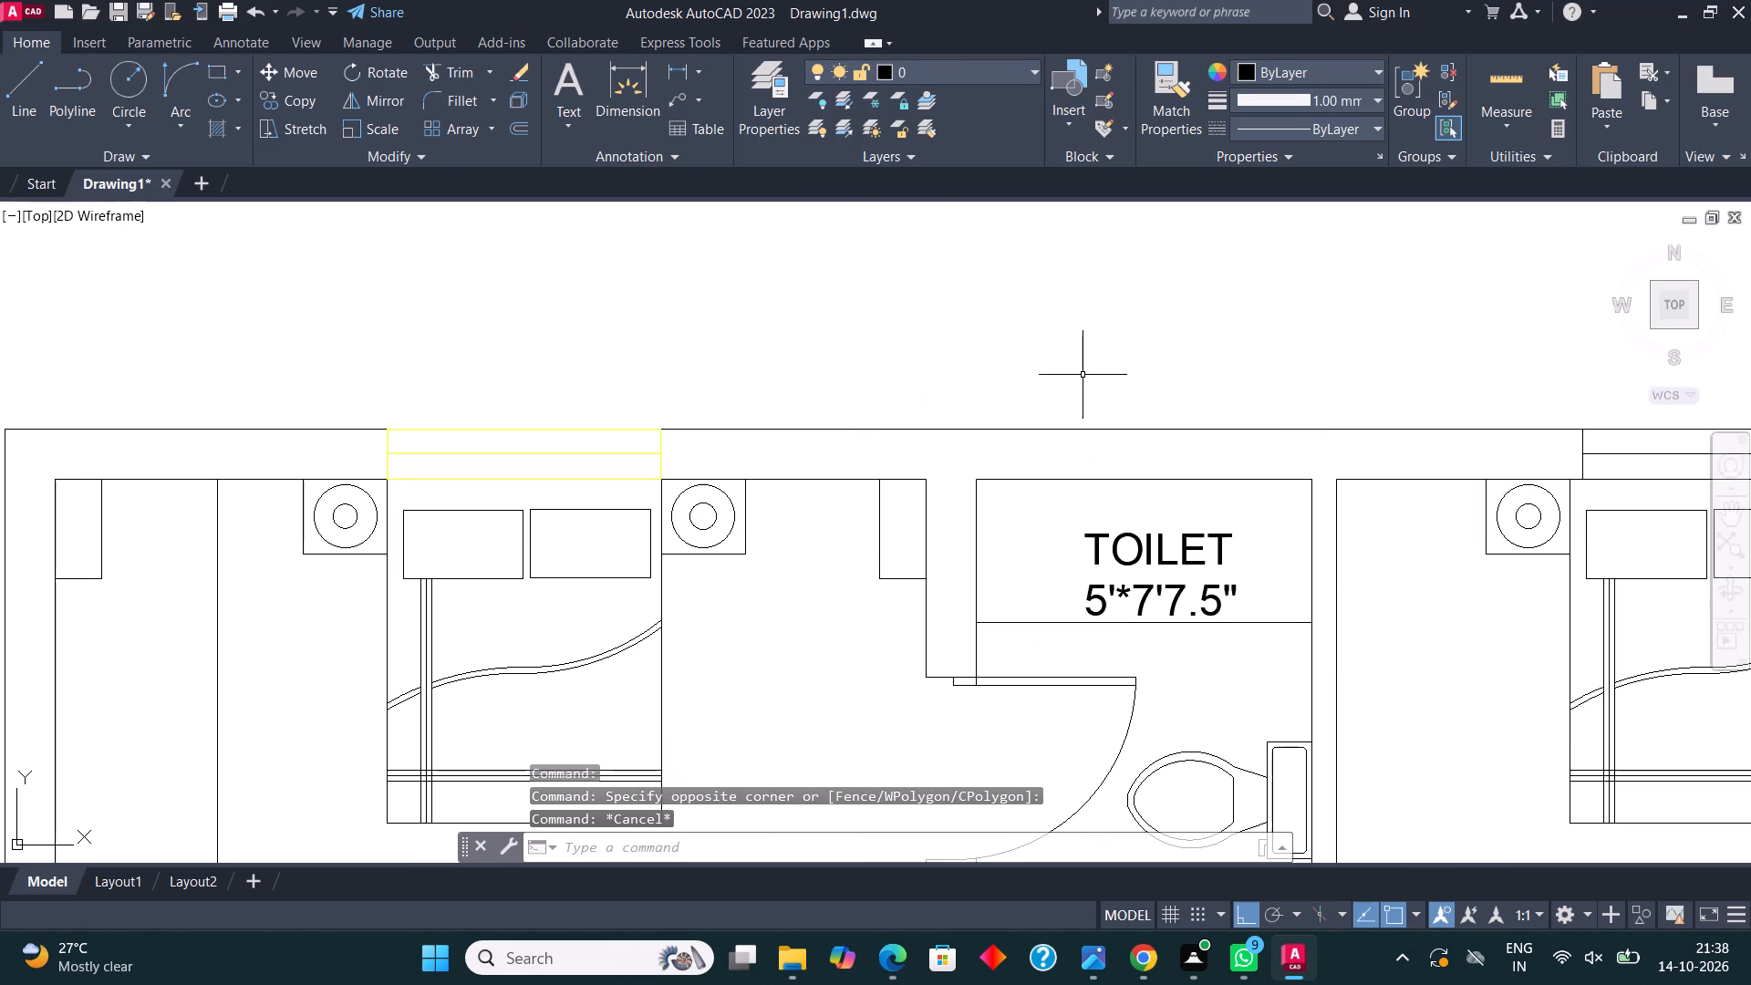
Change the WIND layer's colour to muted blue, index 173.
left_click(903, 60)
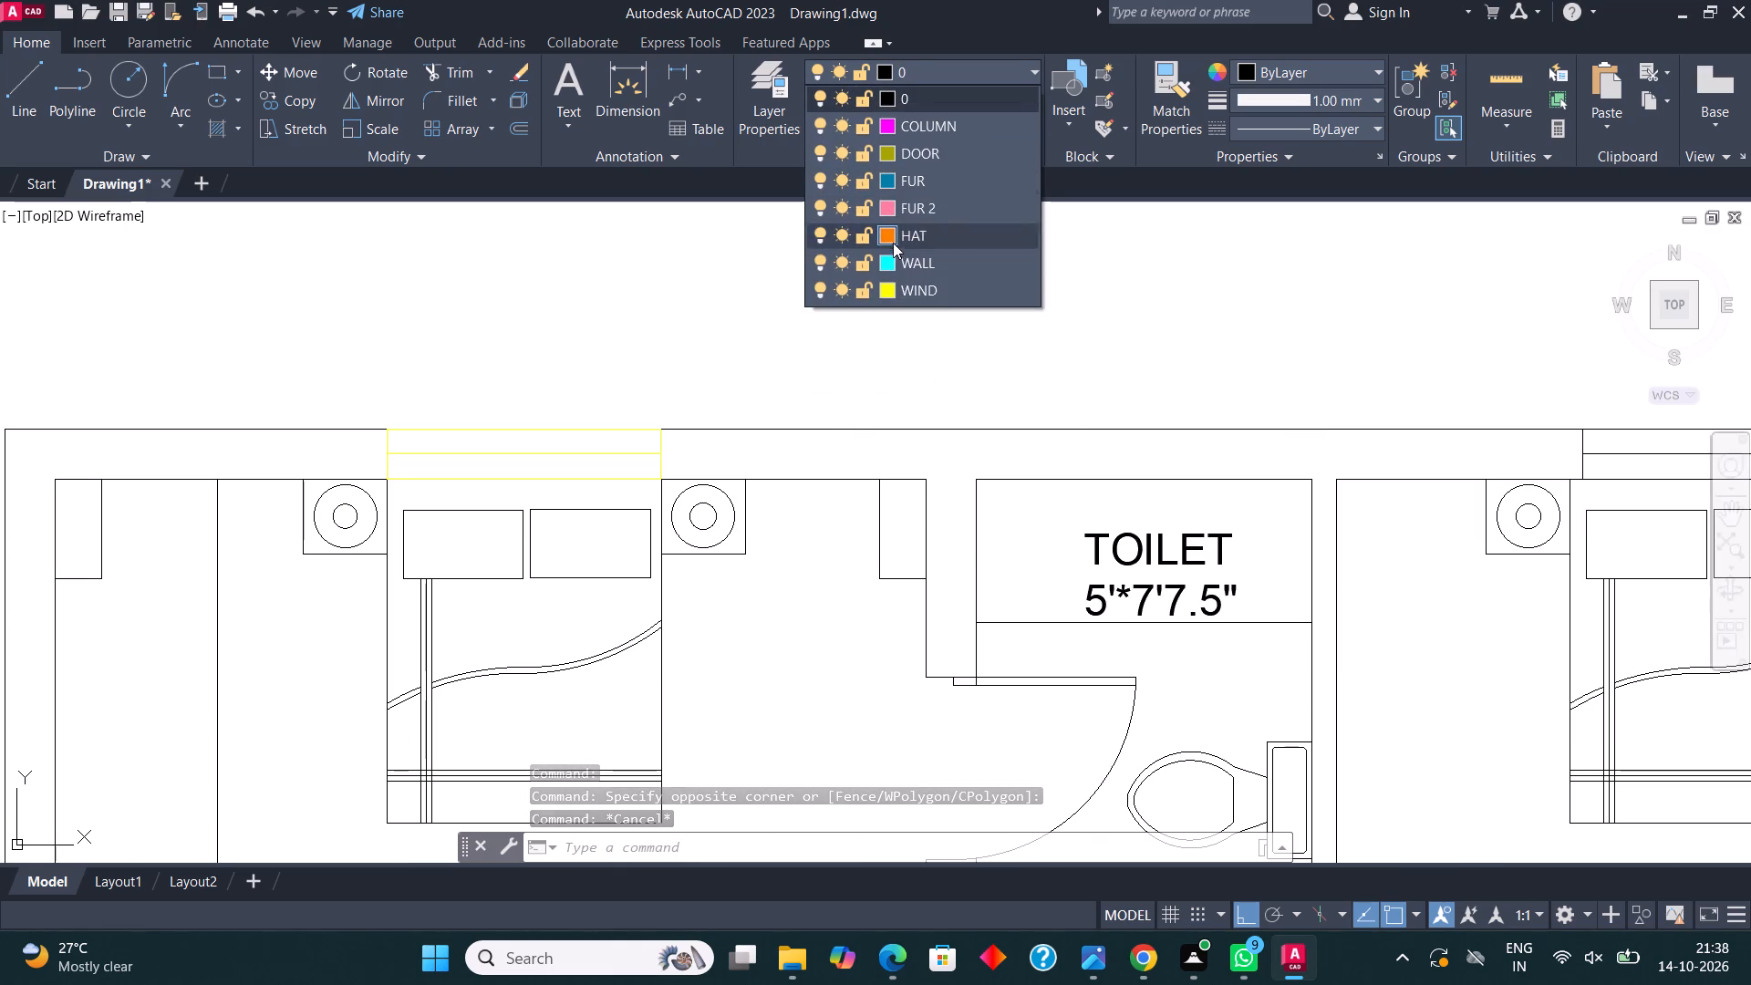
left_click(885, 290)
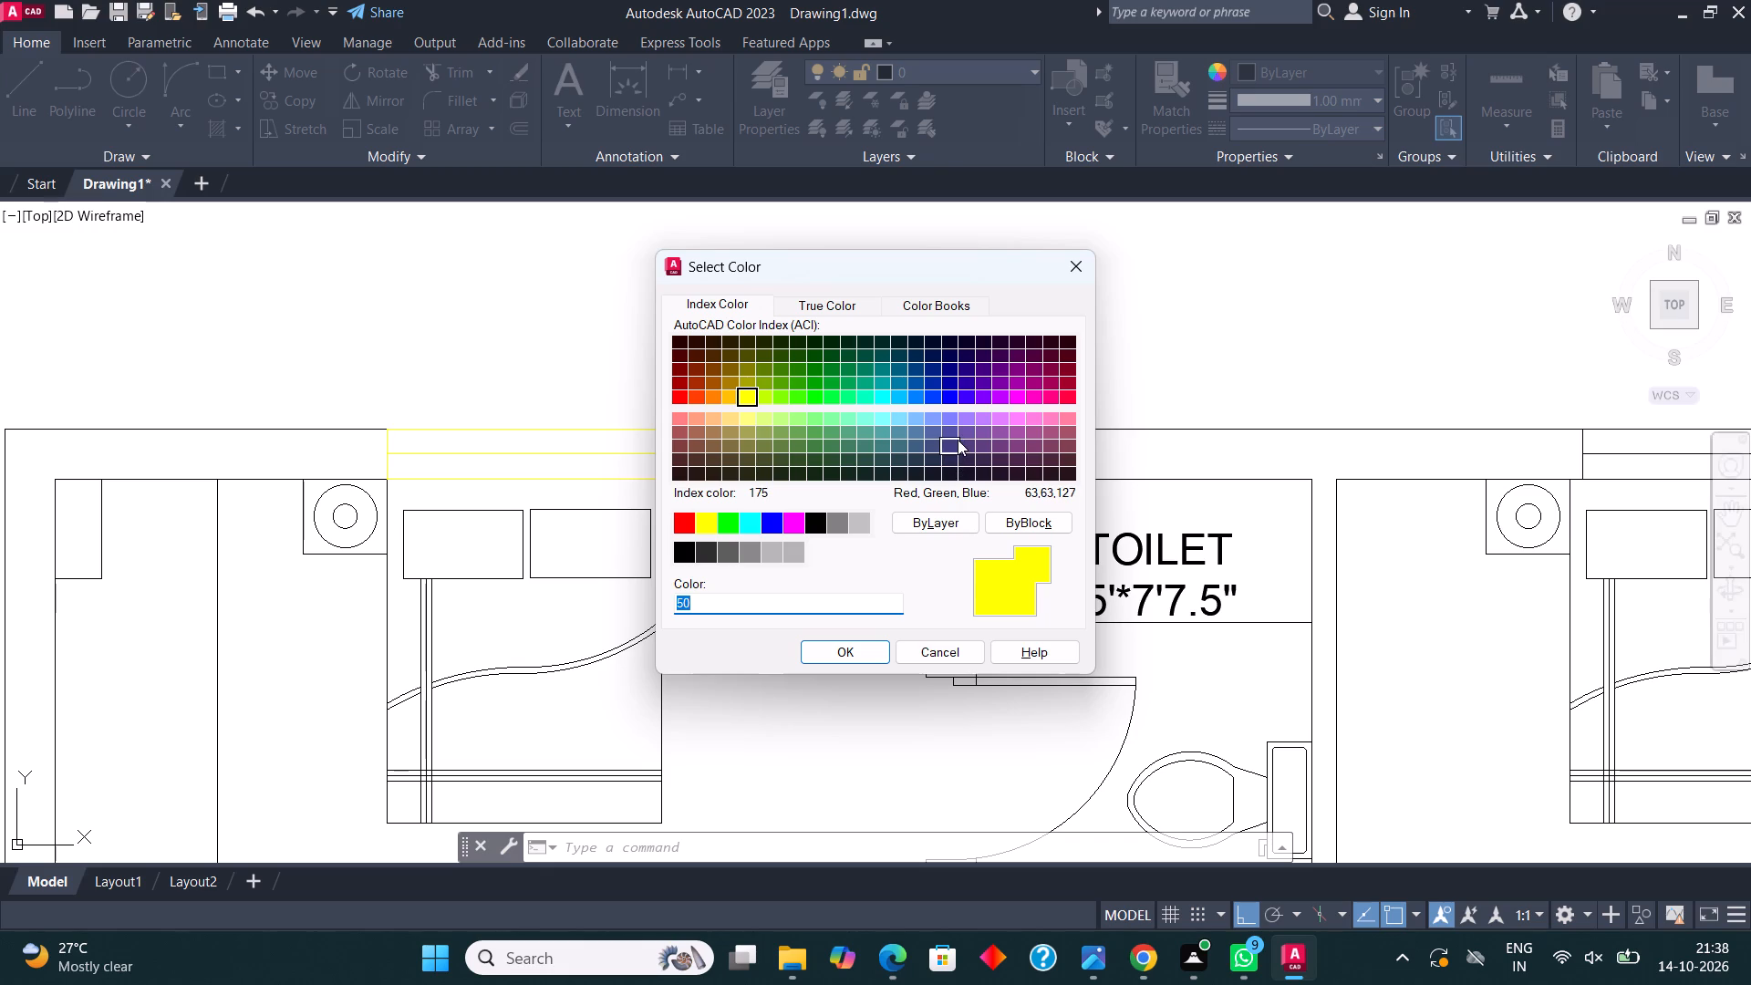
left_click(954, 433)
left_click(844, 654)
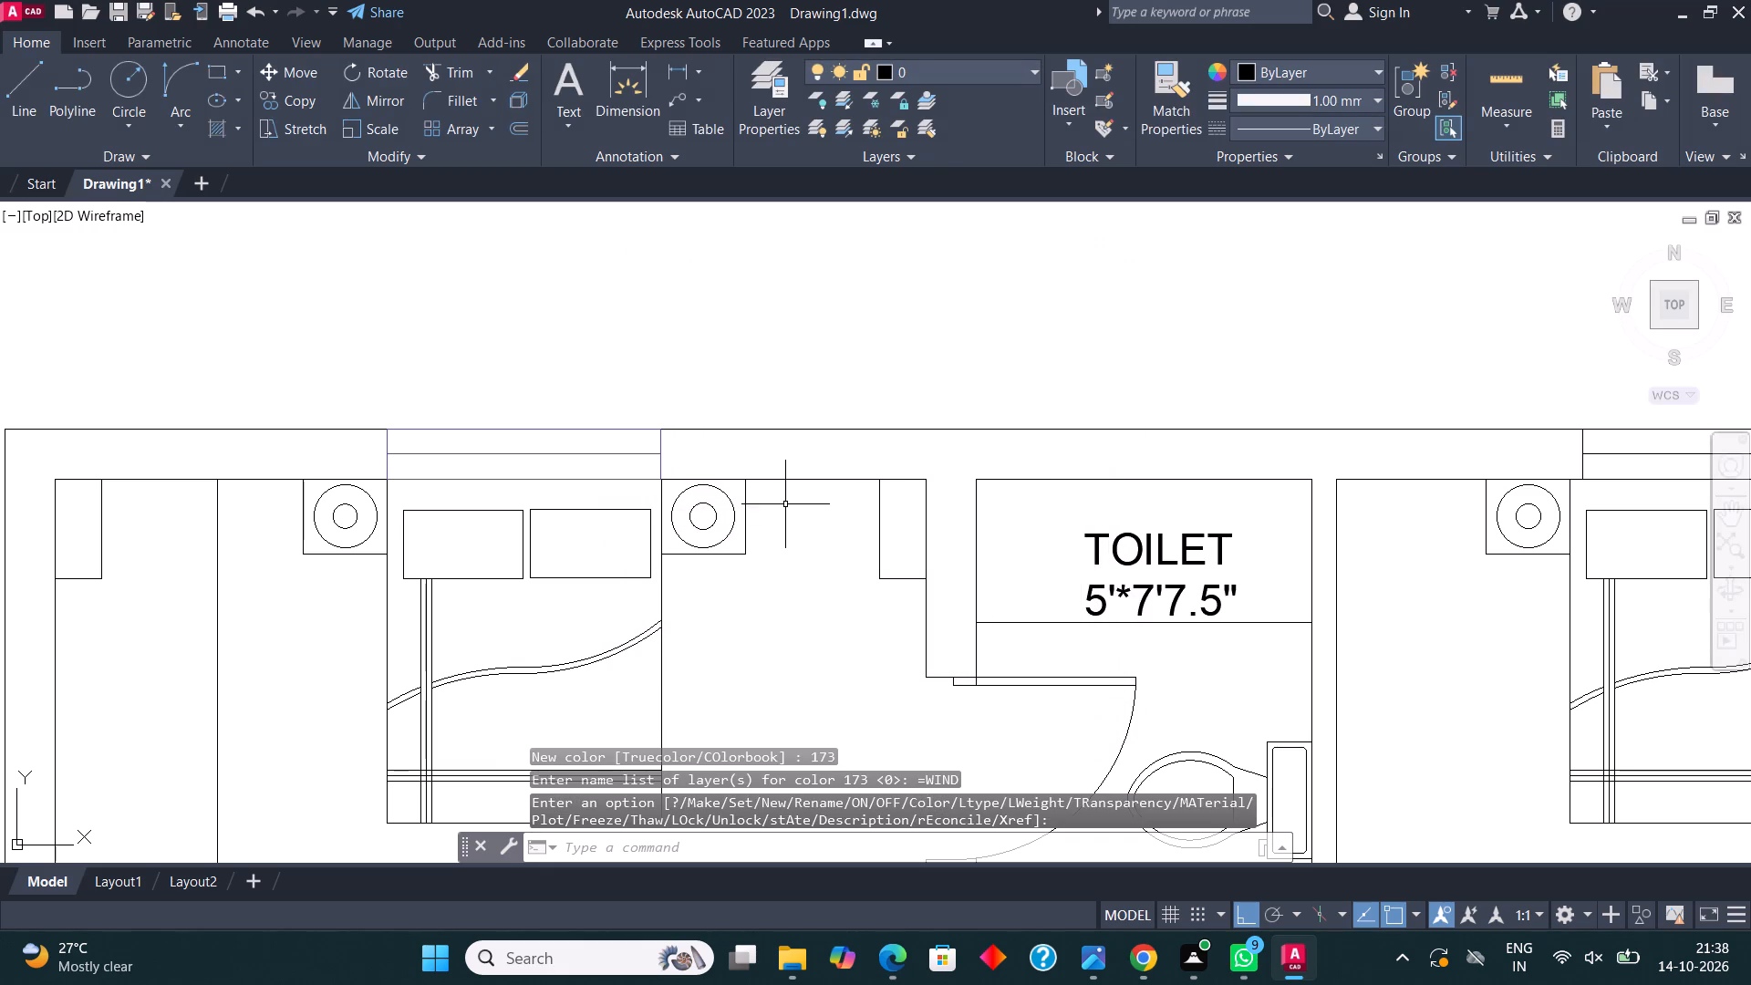
Change the WIND layer's colour to red, index 10.
left_click(967, 70)
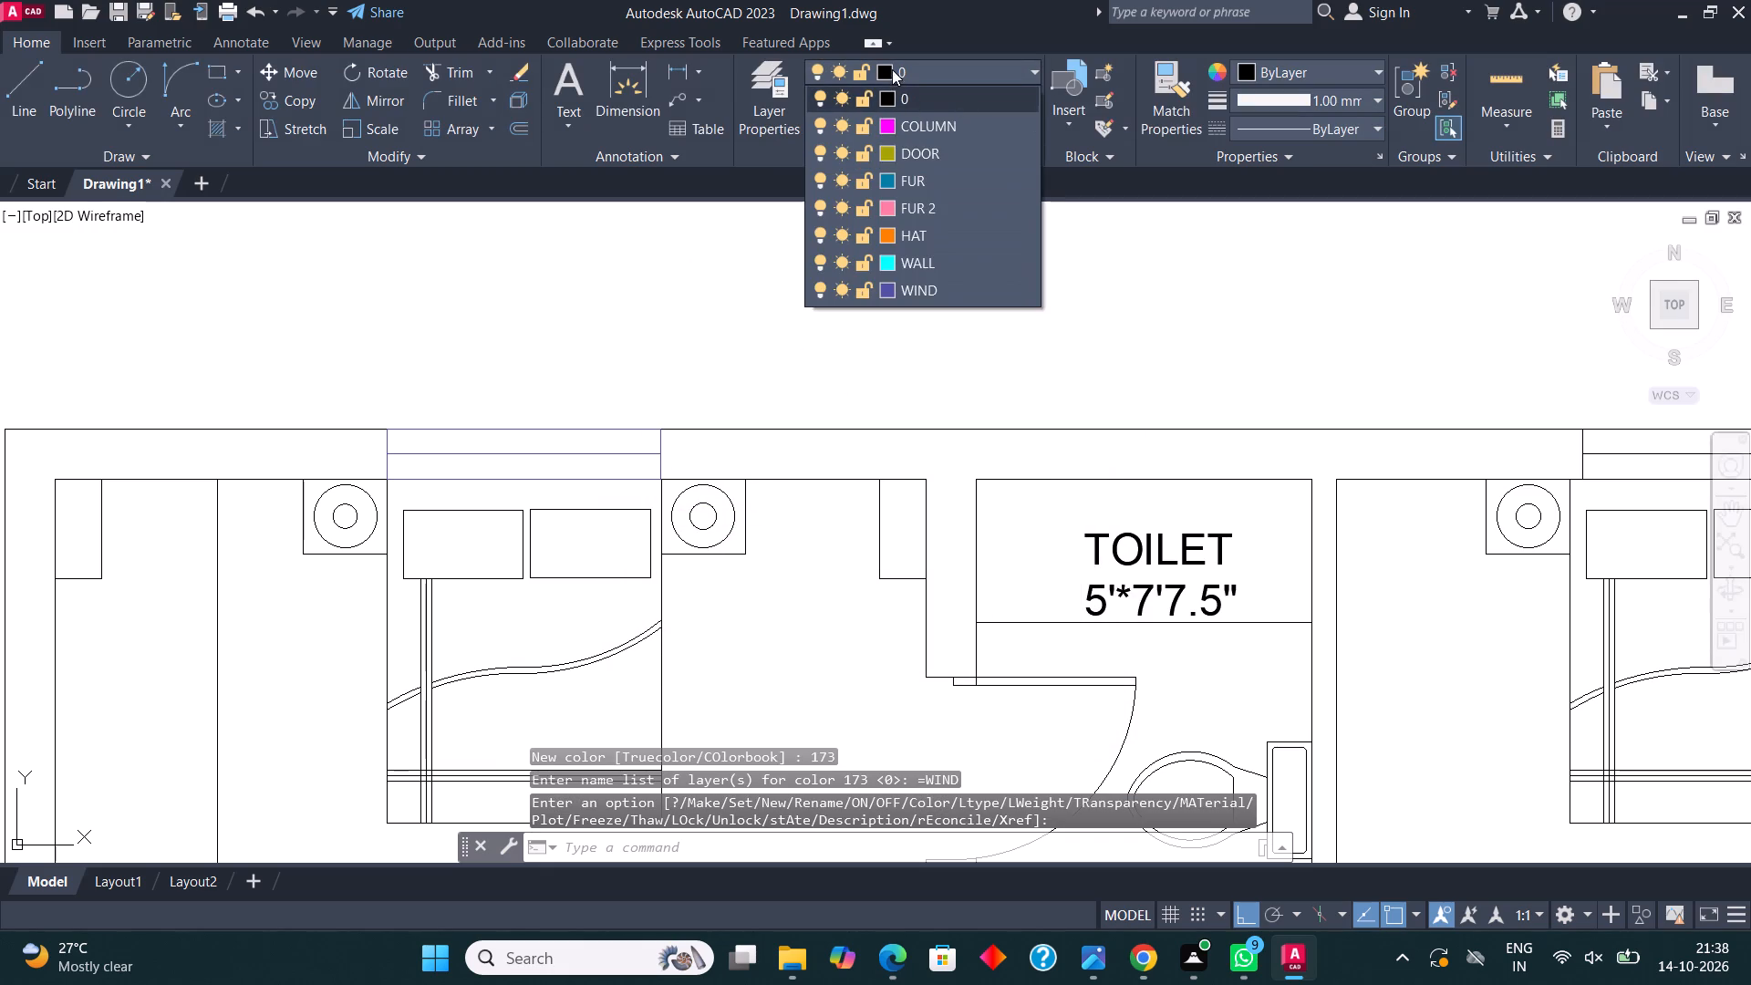
left_click(890, 69)
left_click(948, 69)
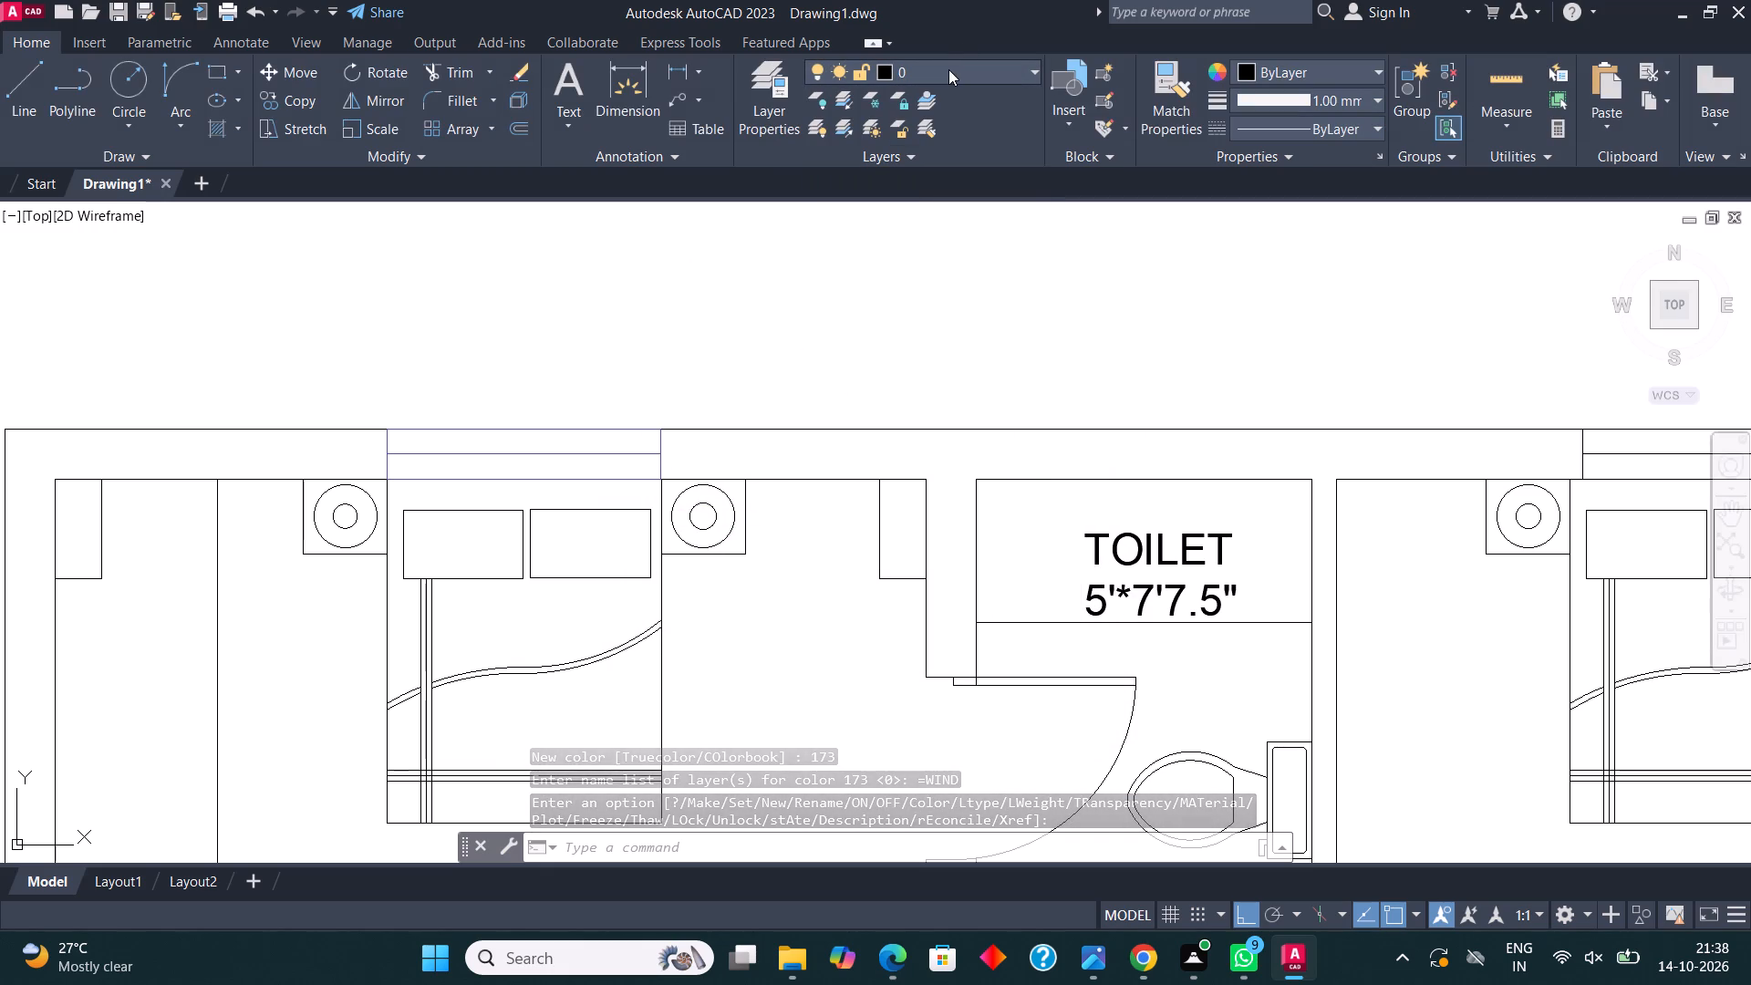
left_click(893, 289)
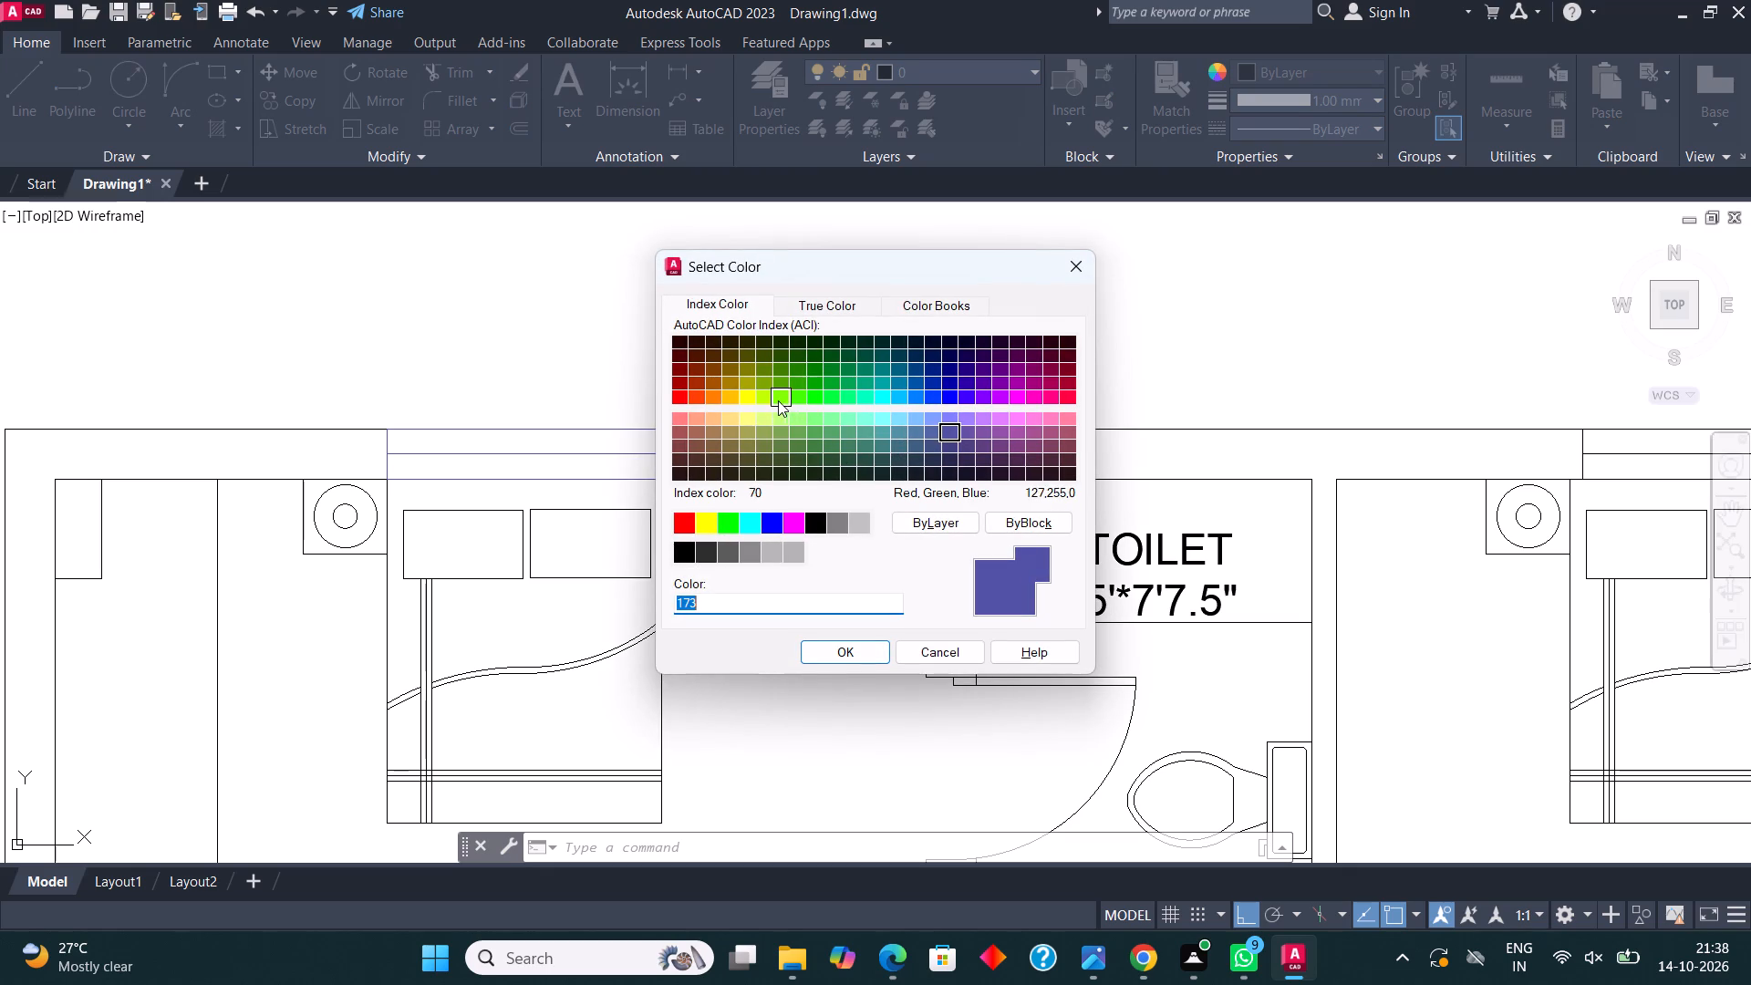
left_click(687, 403)
left_click(681, 400)
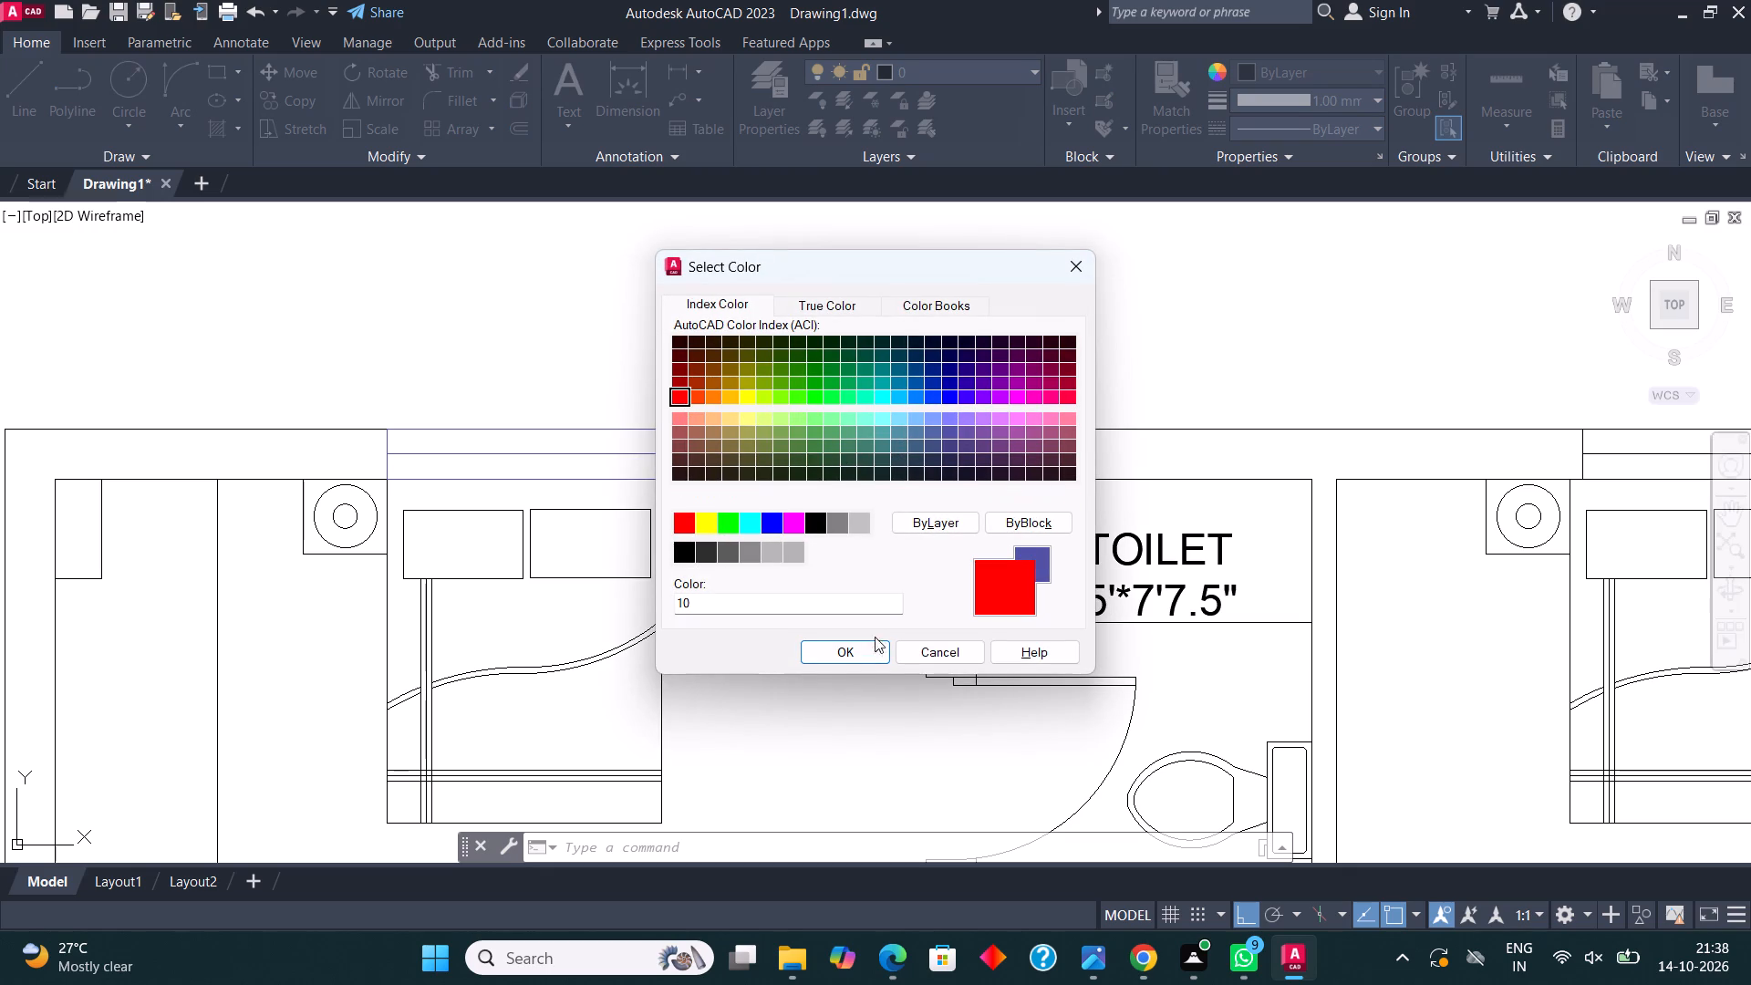
left_click(873, 657)
Move the window above the bed in Bedroom 3's upper wall onto the WIND layer.
scroll(696, 479, "down", 3)
middle_click_drag(947, 453, 946, 376)
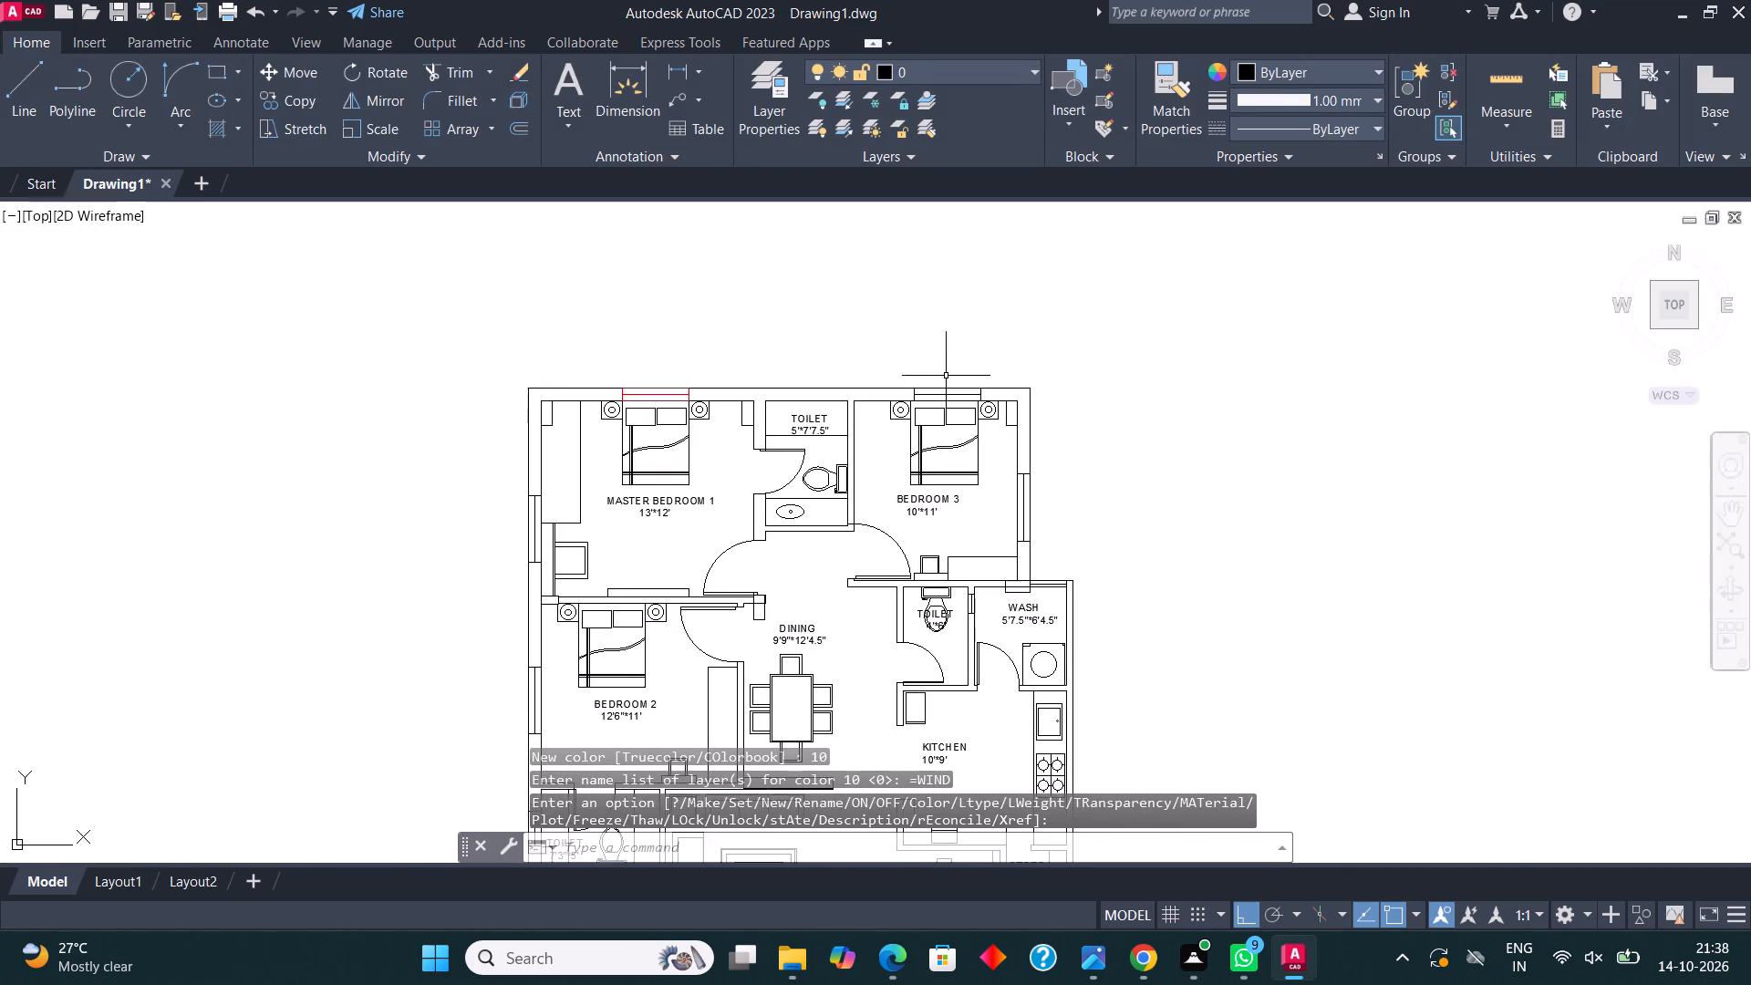
scroll(938, 394, "up", 3)
left_click(800, 429)
left_click(1110, 310)
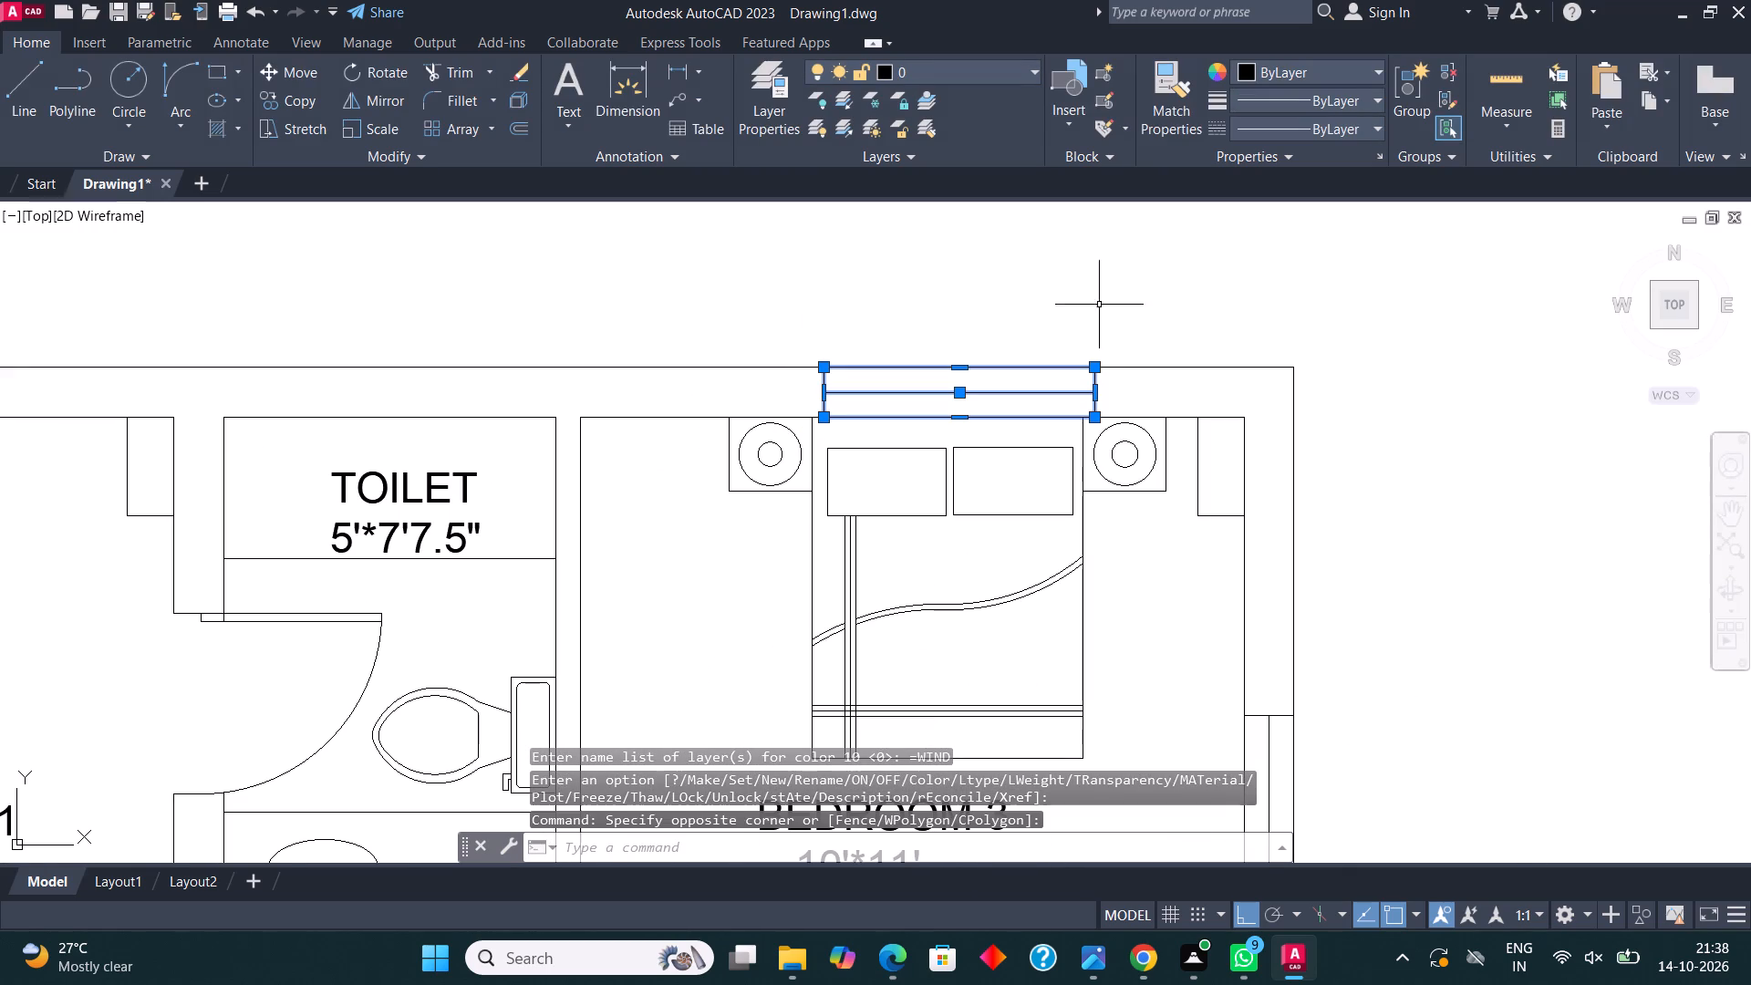
left_click(936, 67)
left_click(948, 282)
scroll(969, 307, "down", 2)
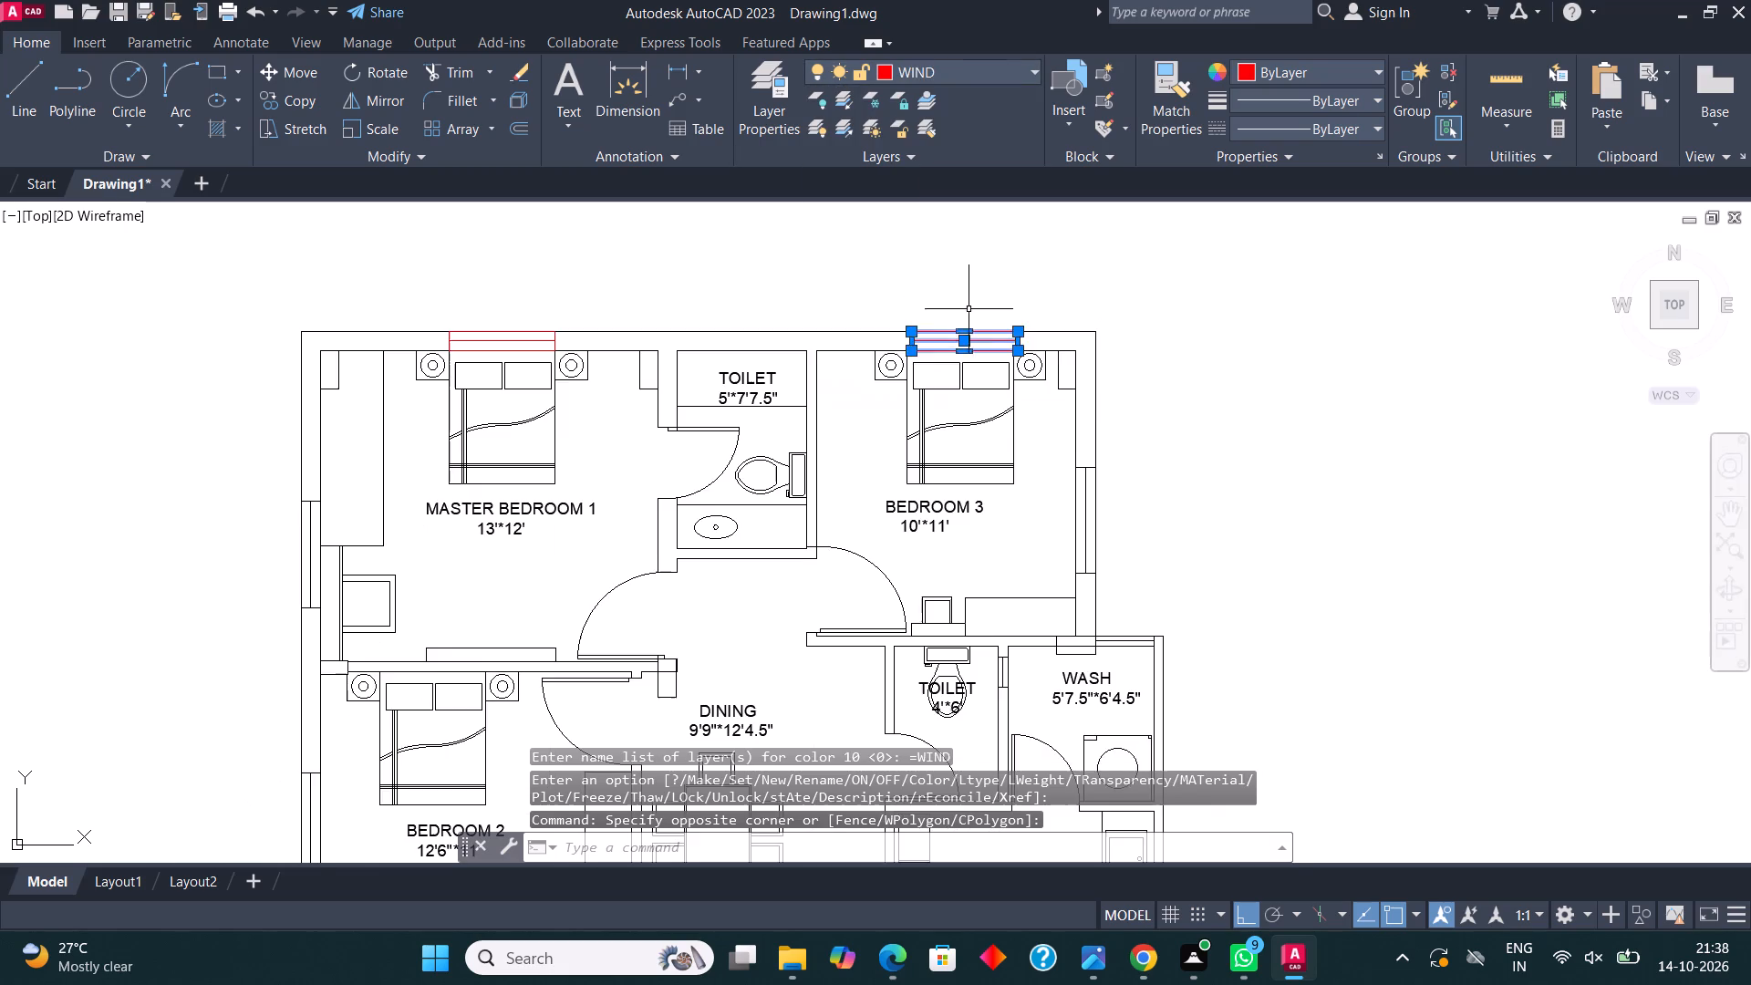
key("Escape")
Move the outer side-wall windows of Bedroom 3 and Master Bedroom 1 onto the WIND layer.
middle_click_drag(1050, 455, 1033, 316)
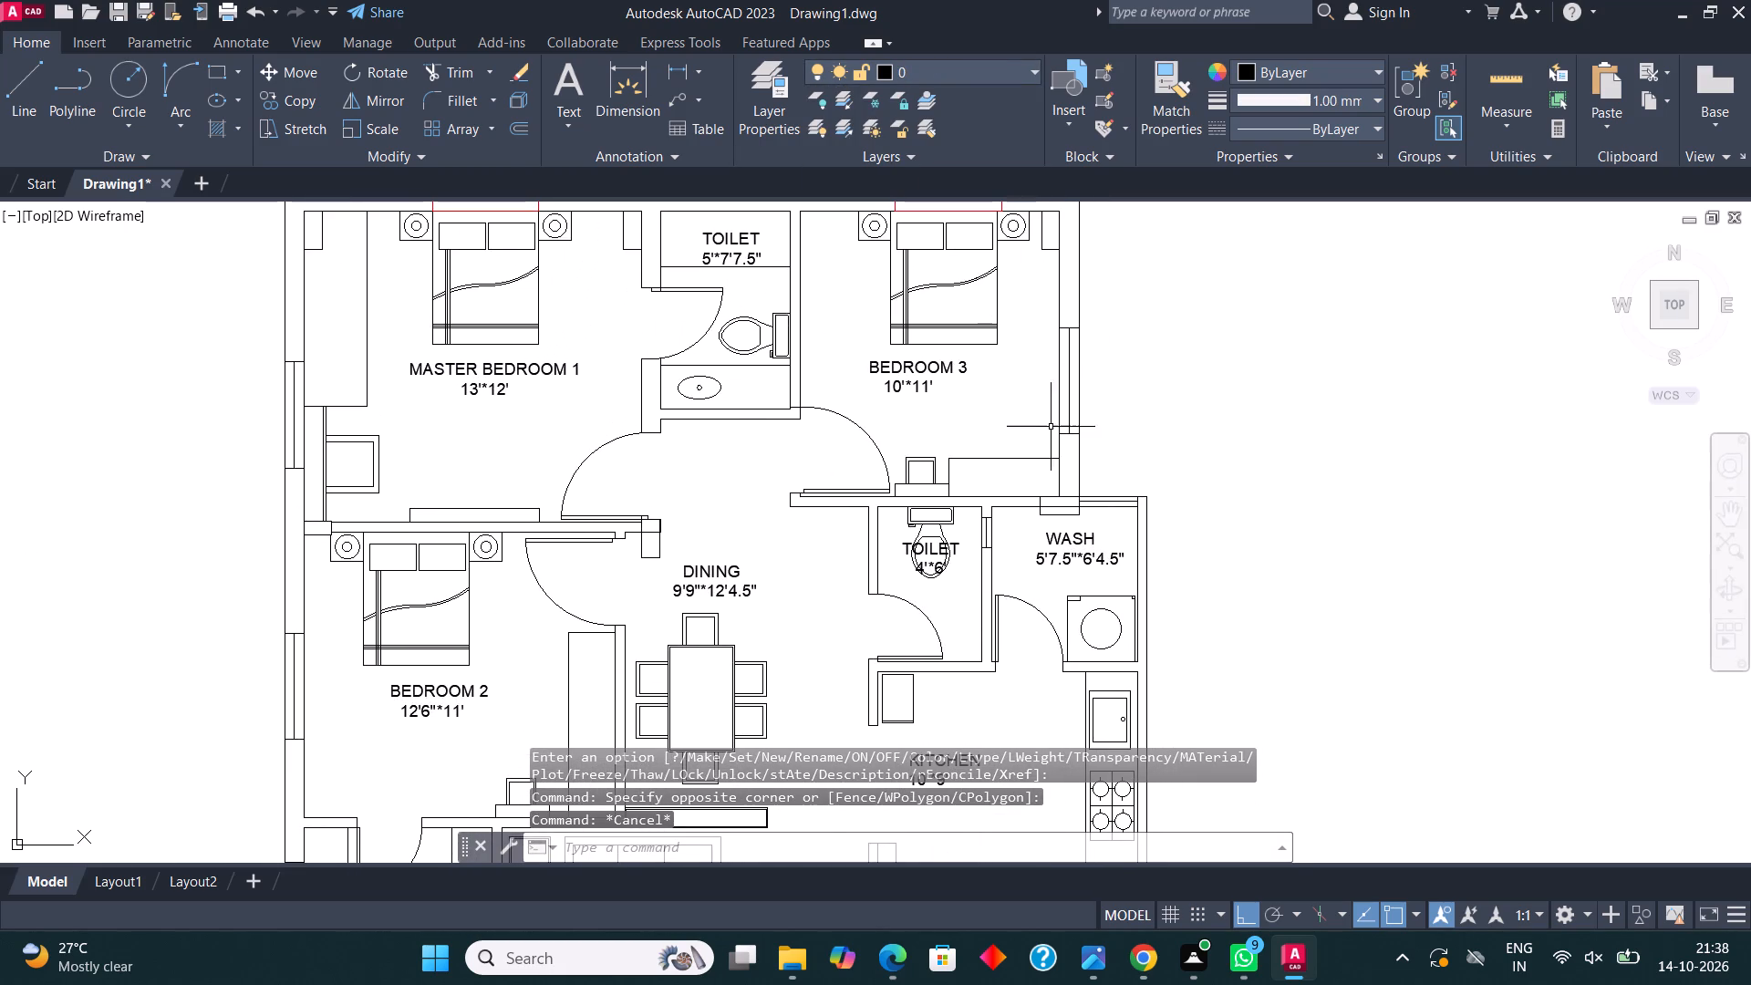
left_click(1052, 444)
left_click(1125, 305)
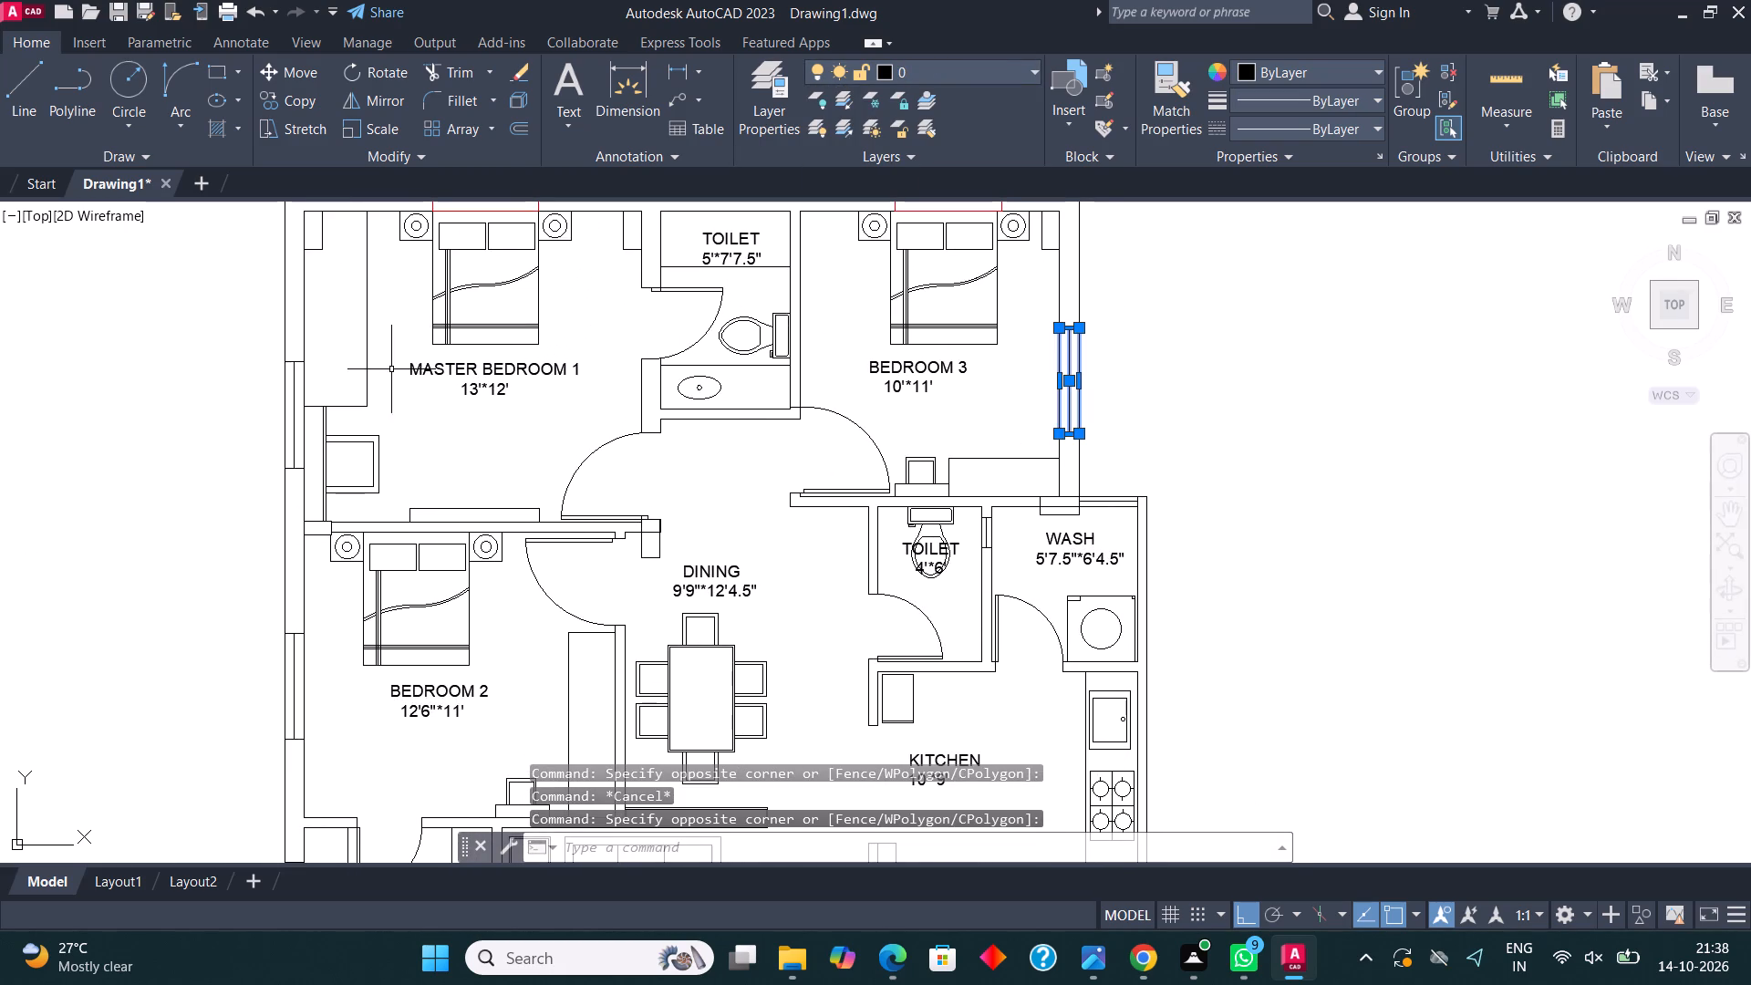
left_click(278, 476)
left_click(302, 358)
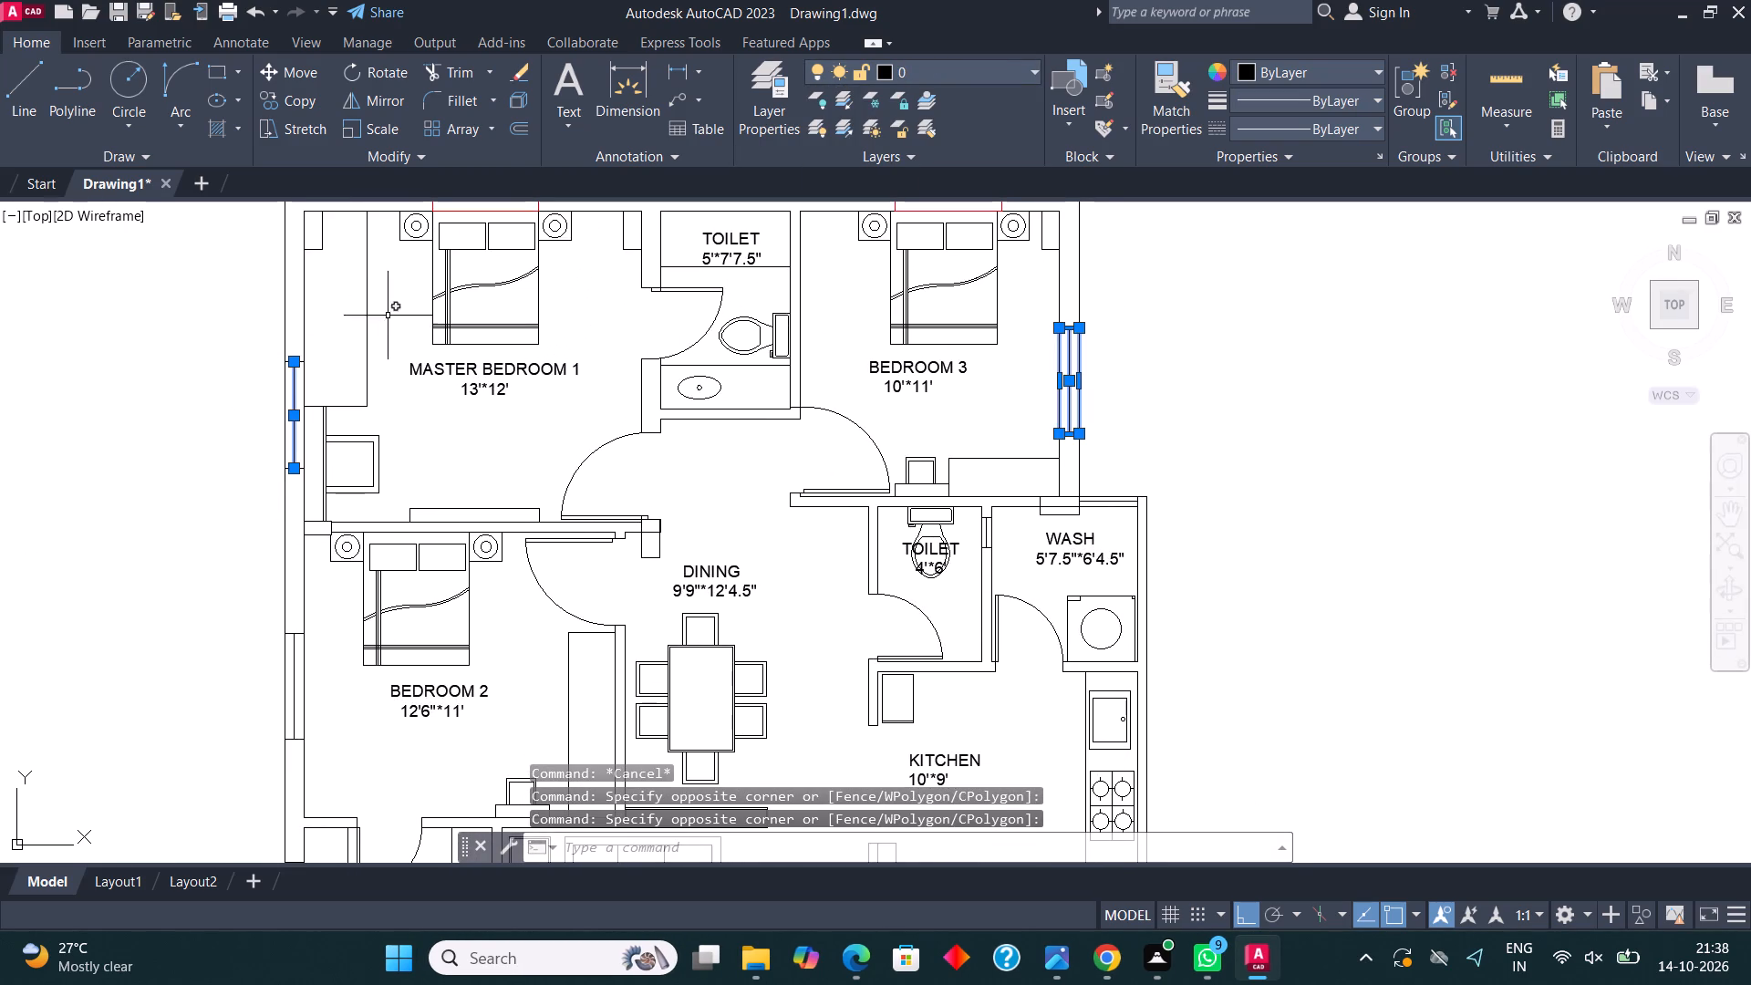
left_click(258, 478)
left_click(316, 339)
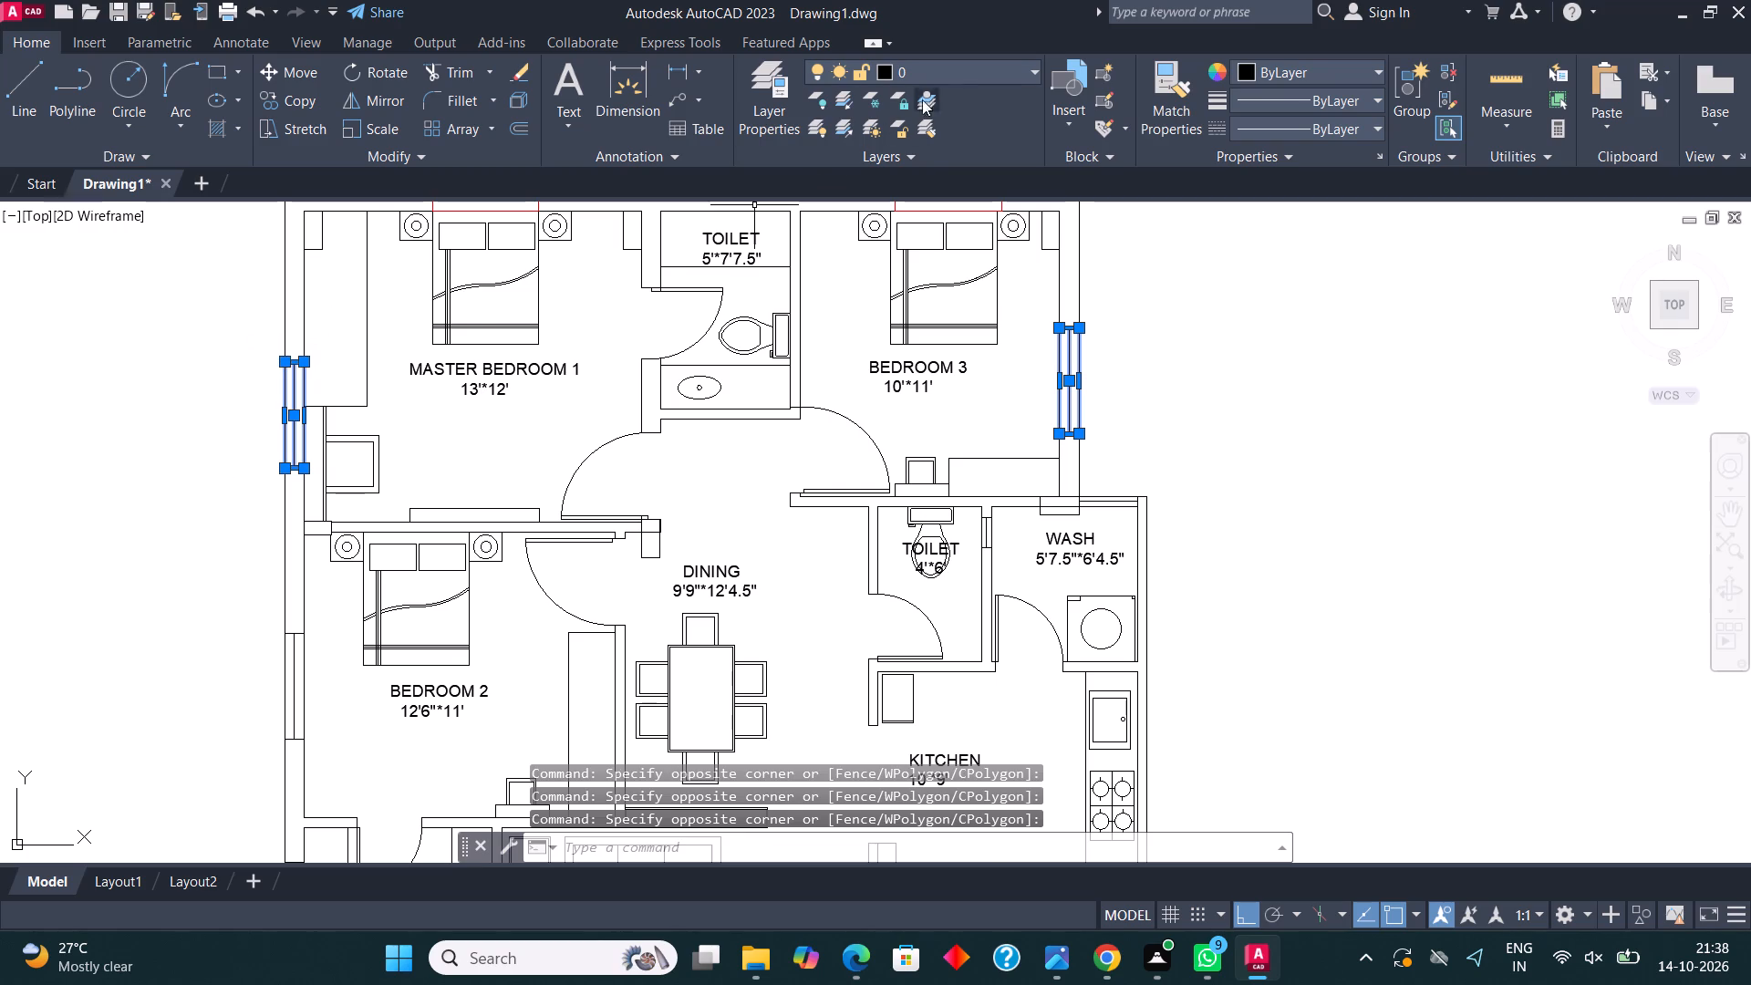
left_click(964, 67)
left_click(936, 285)
key("Escape")
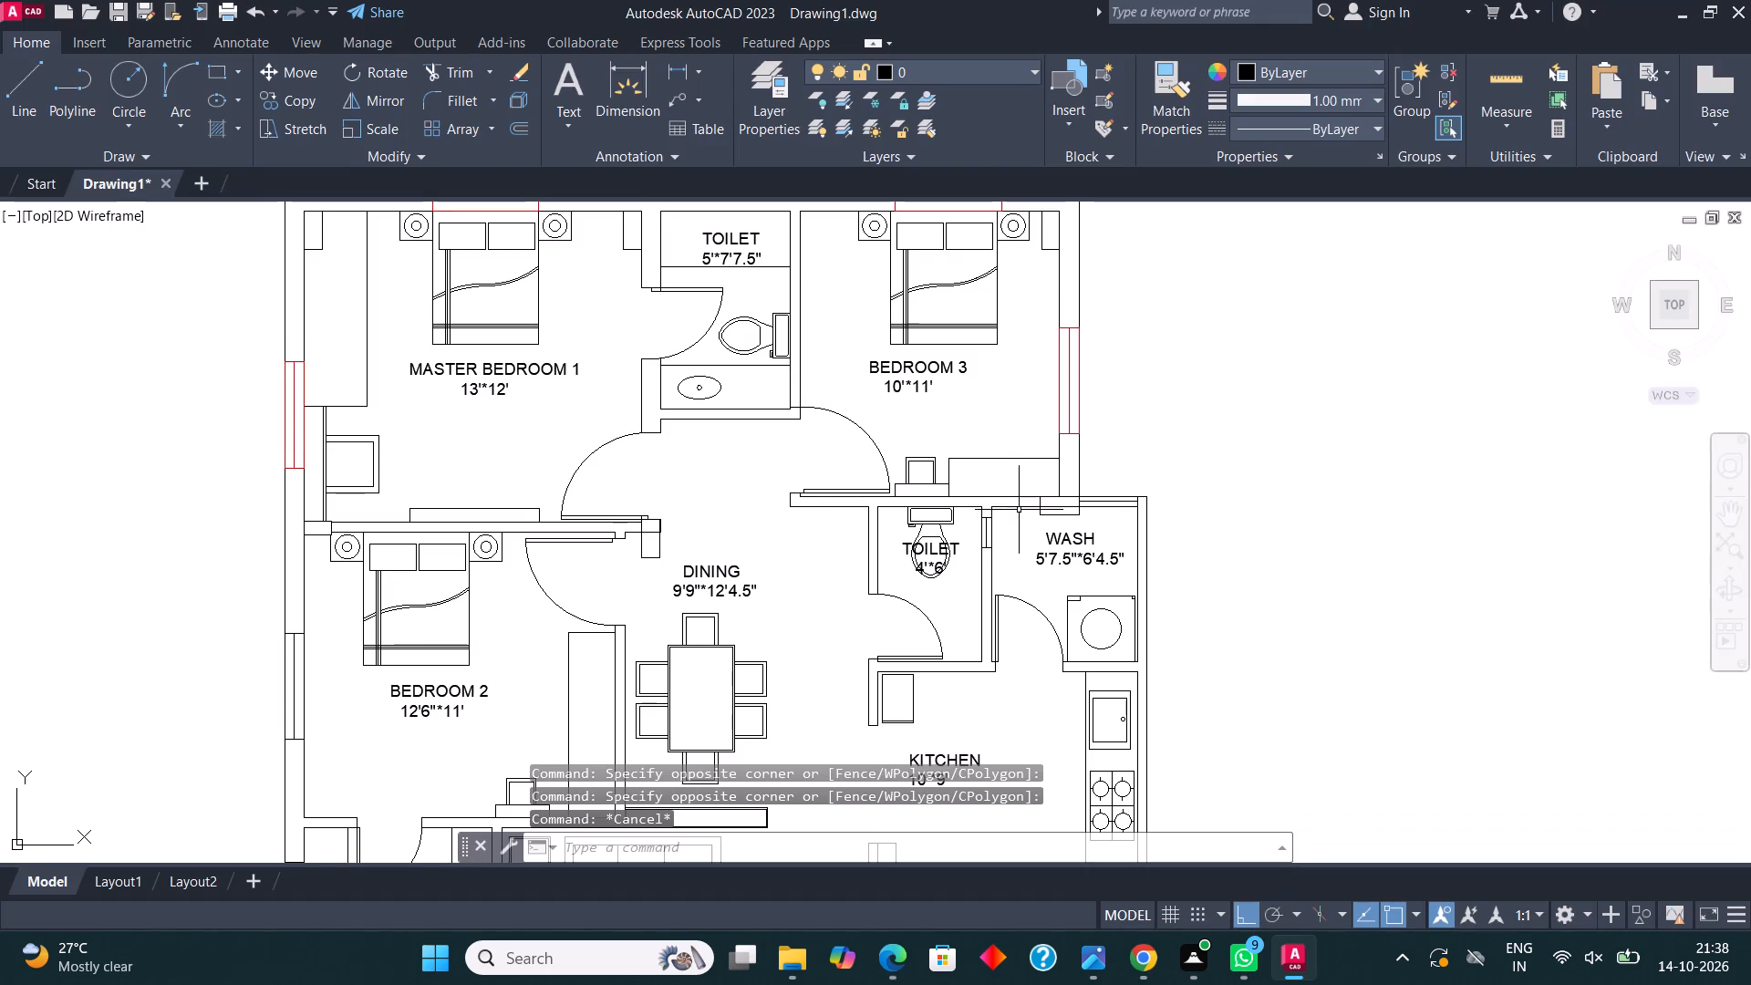
Move the window in the wash area's upper wall onto the WIND layer.
middle_click_drag(1017, 420, 1014, 352)
scroll(1141, 401, "up", 4)
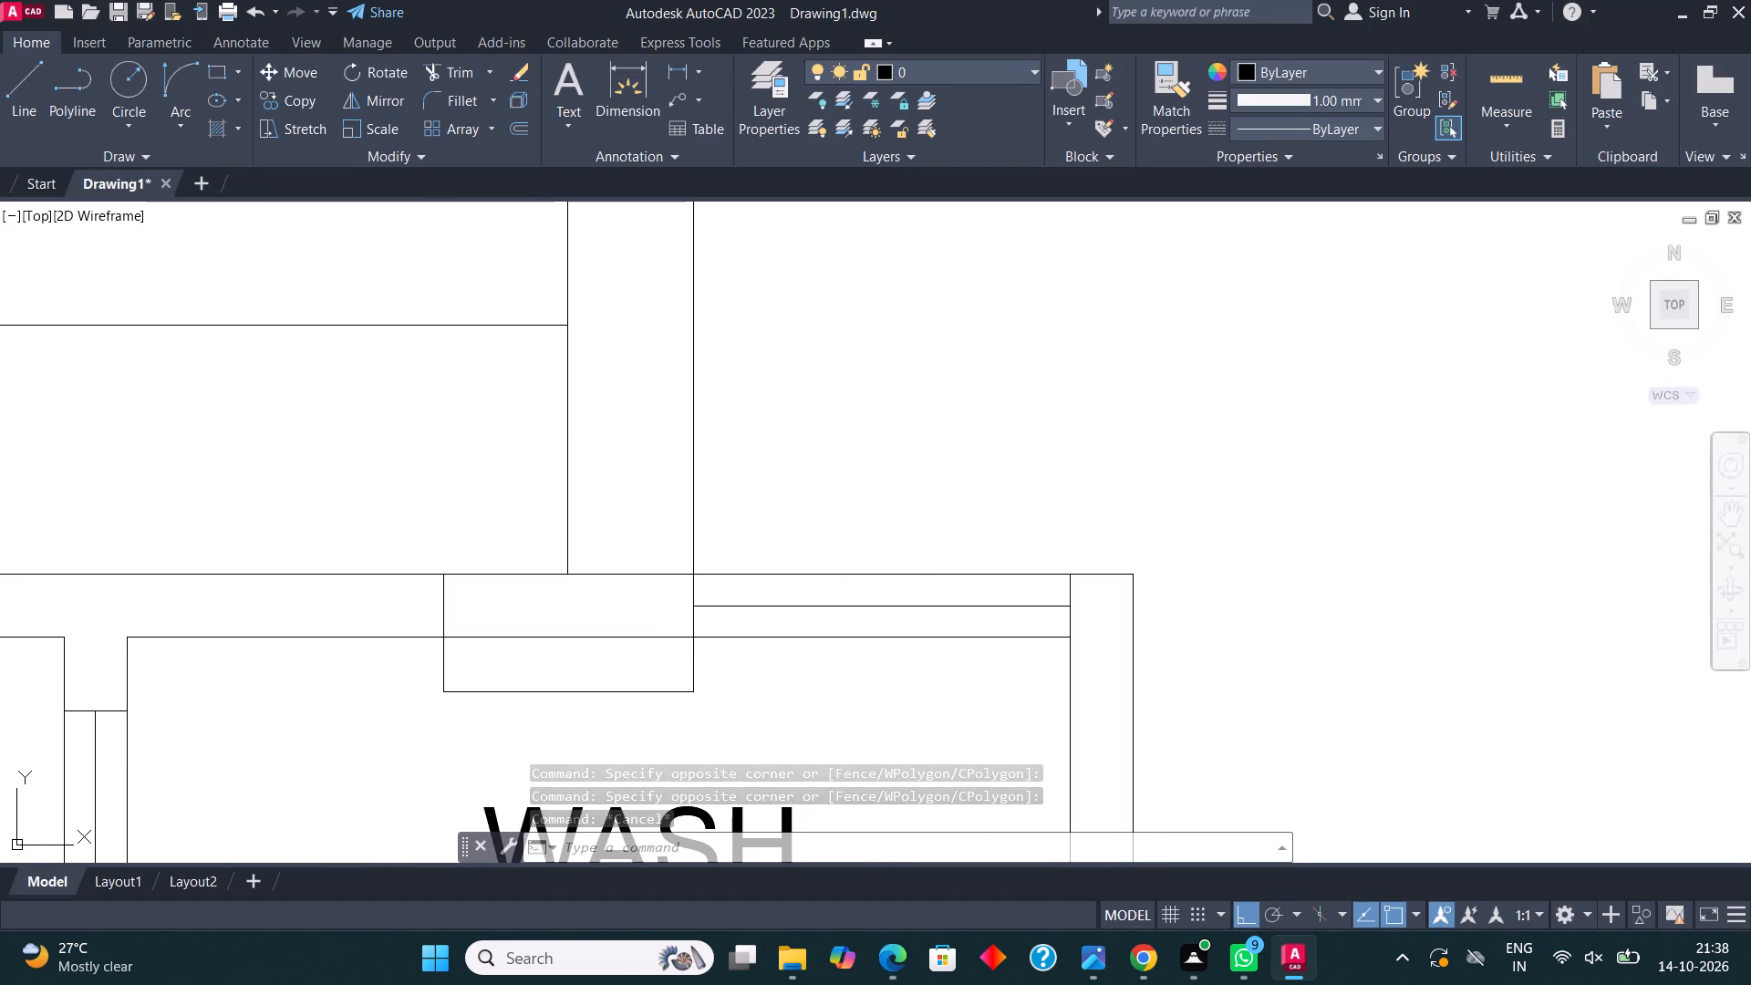
left_click(677, 652)
left_click(1084, 524)
scroll(1129, 388, "down", 3)
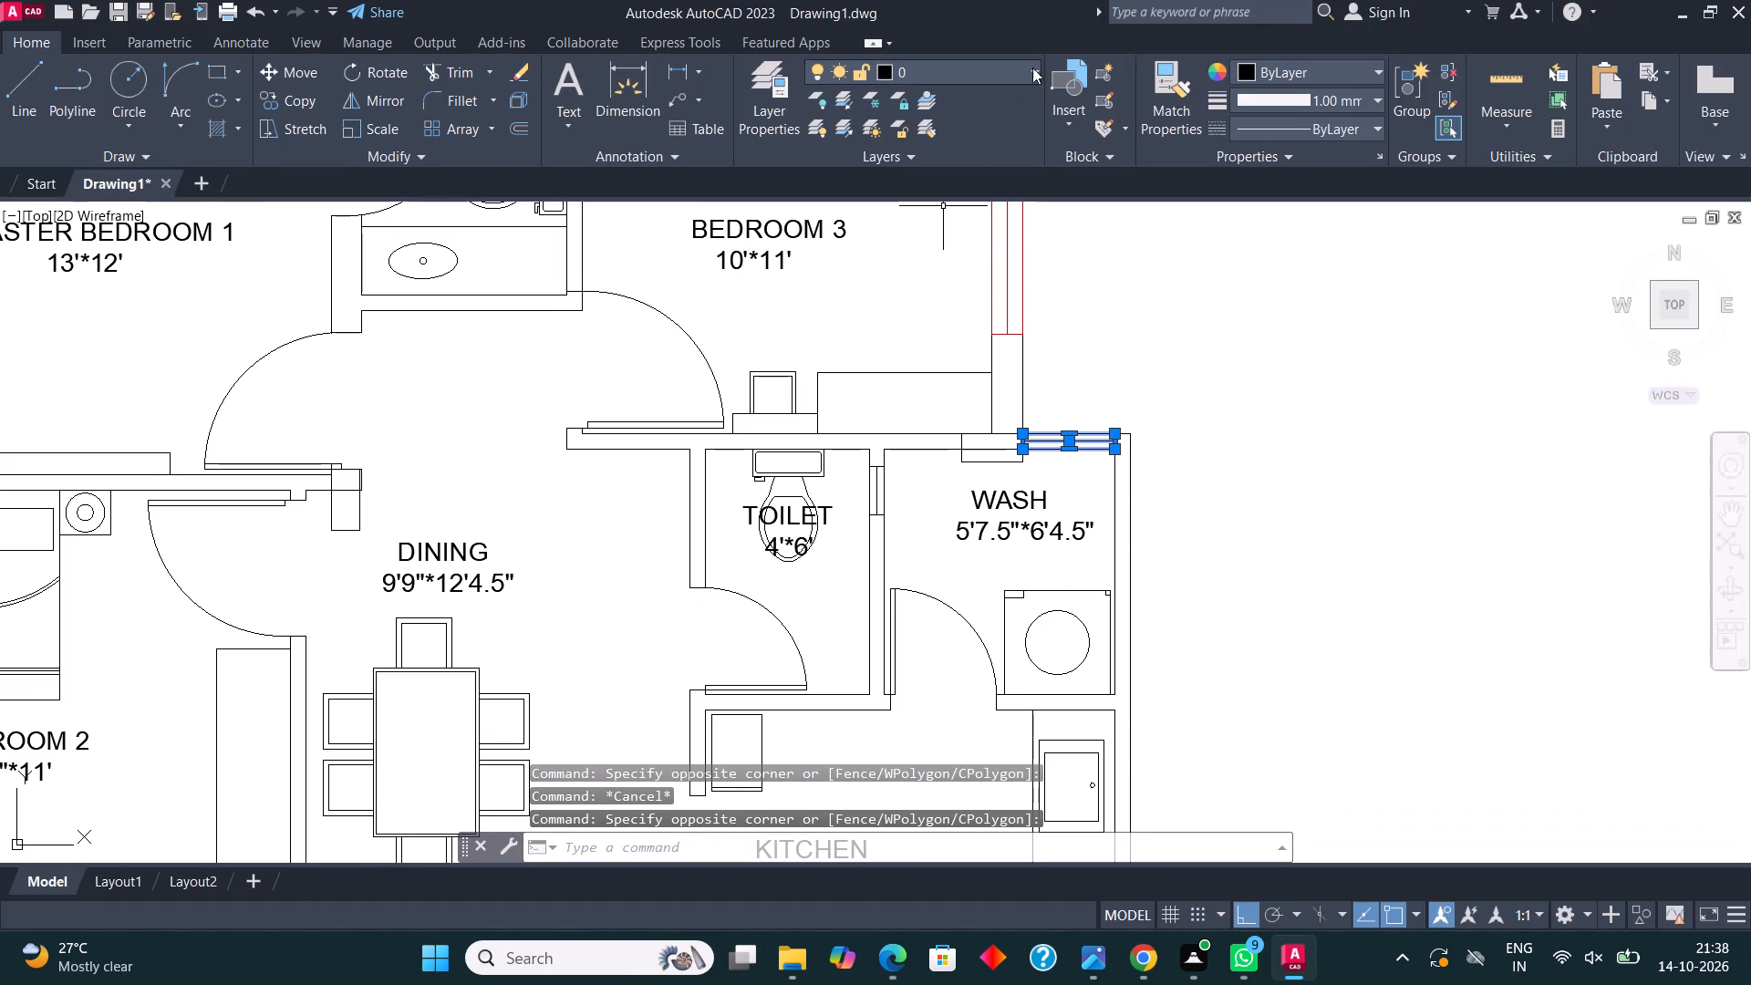
left_click(980, 74)
left_click(960, 286)
Move the window in Bedroom 2's outer wall onto the WIND layer.
scroll(1010, 409, "down", 2)
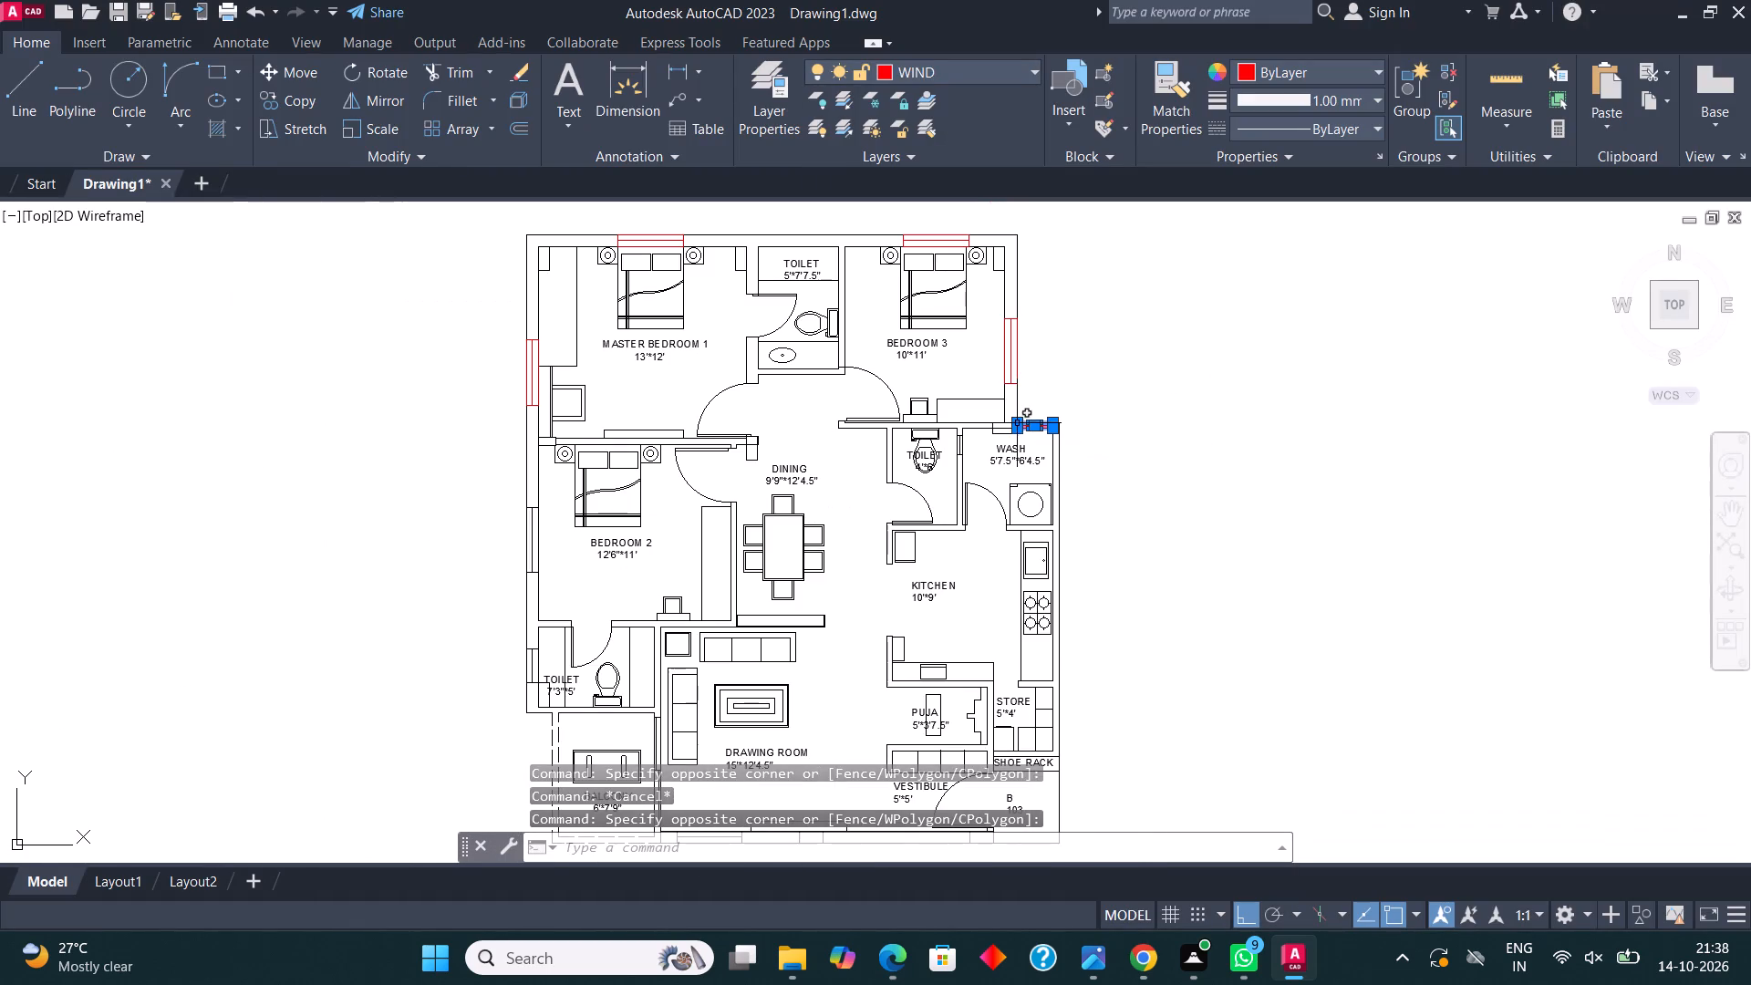
scroll(503, 538, "up", 2)
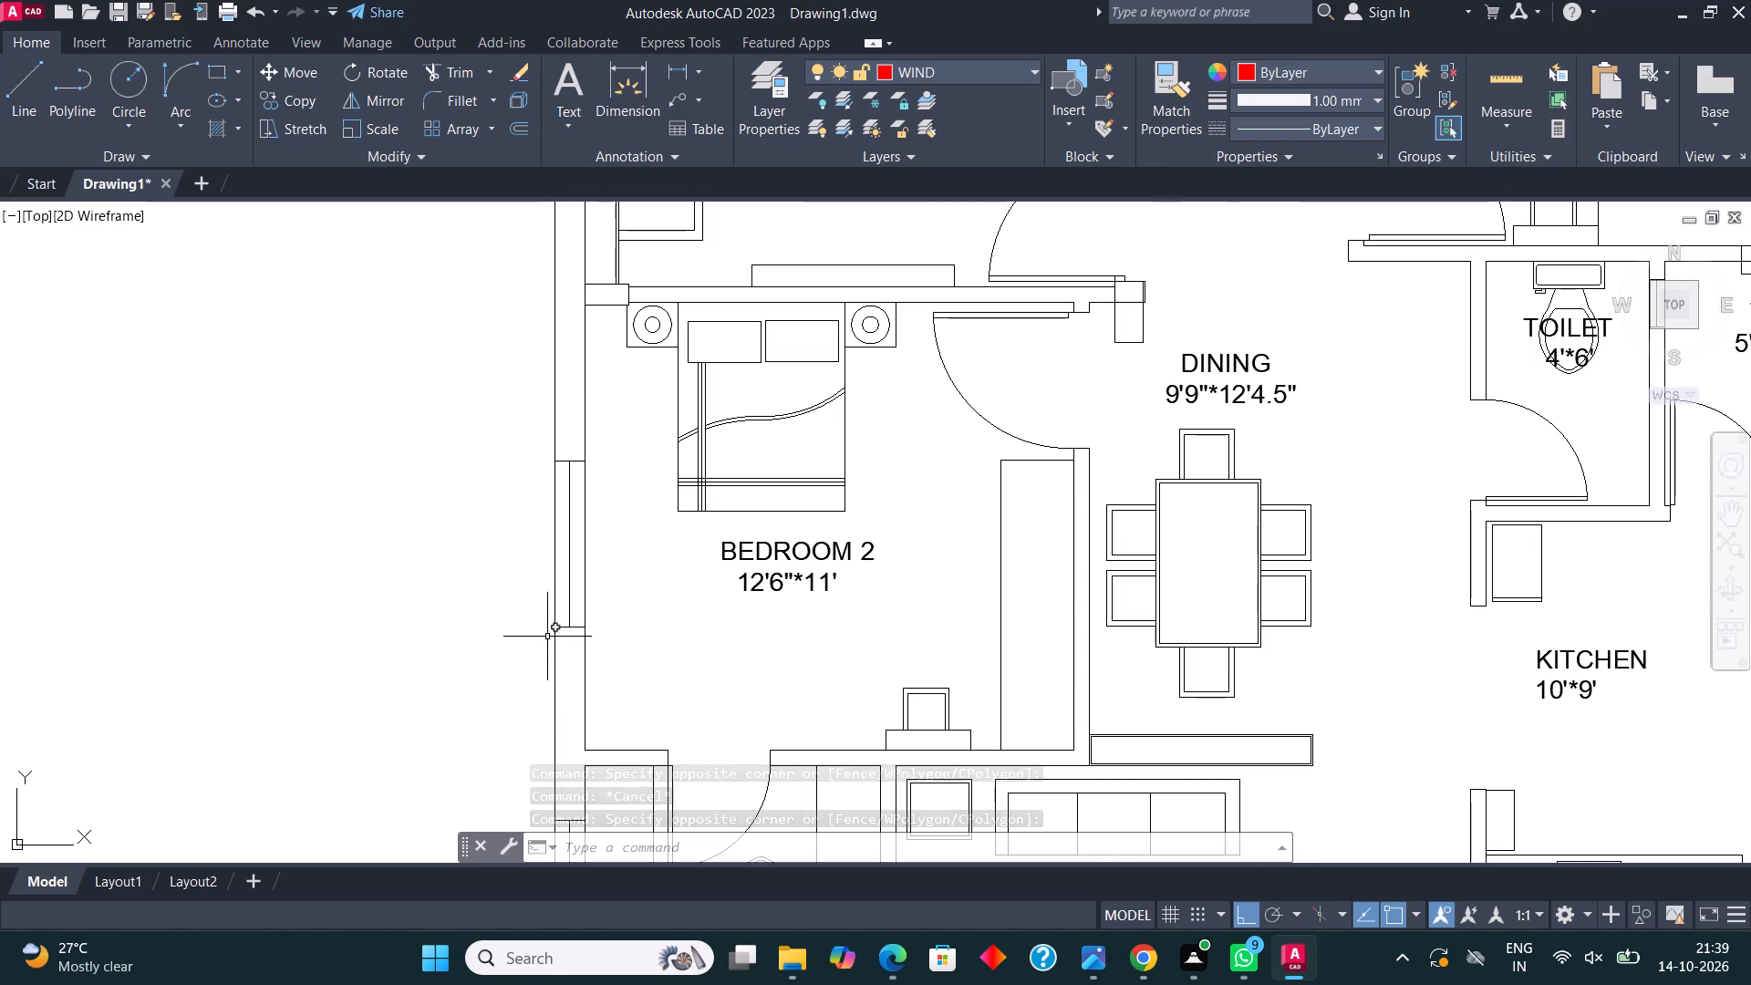
left_click(534, 659)
left_click(605, 426)
left_click(984, 68)
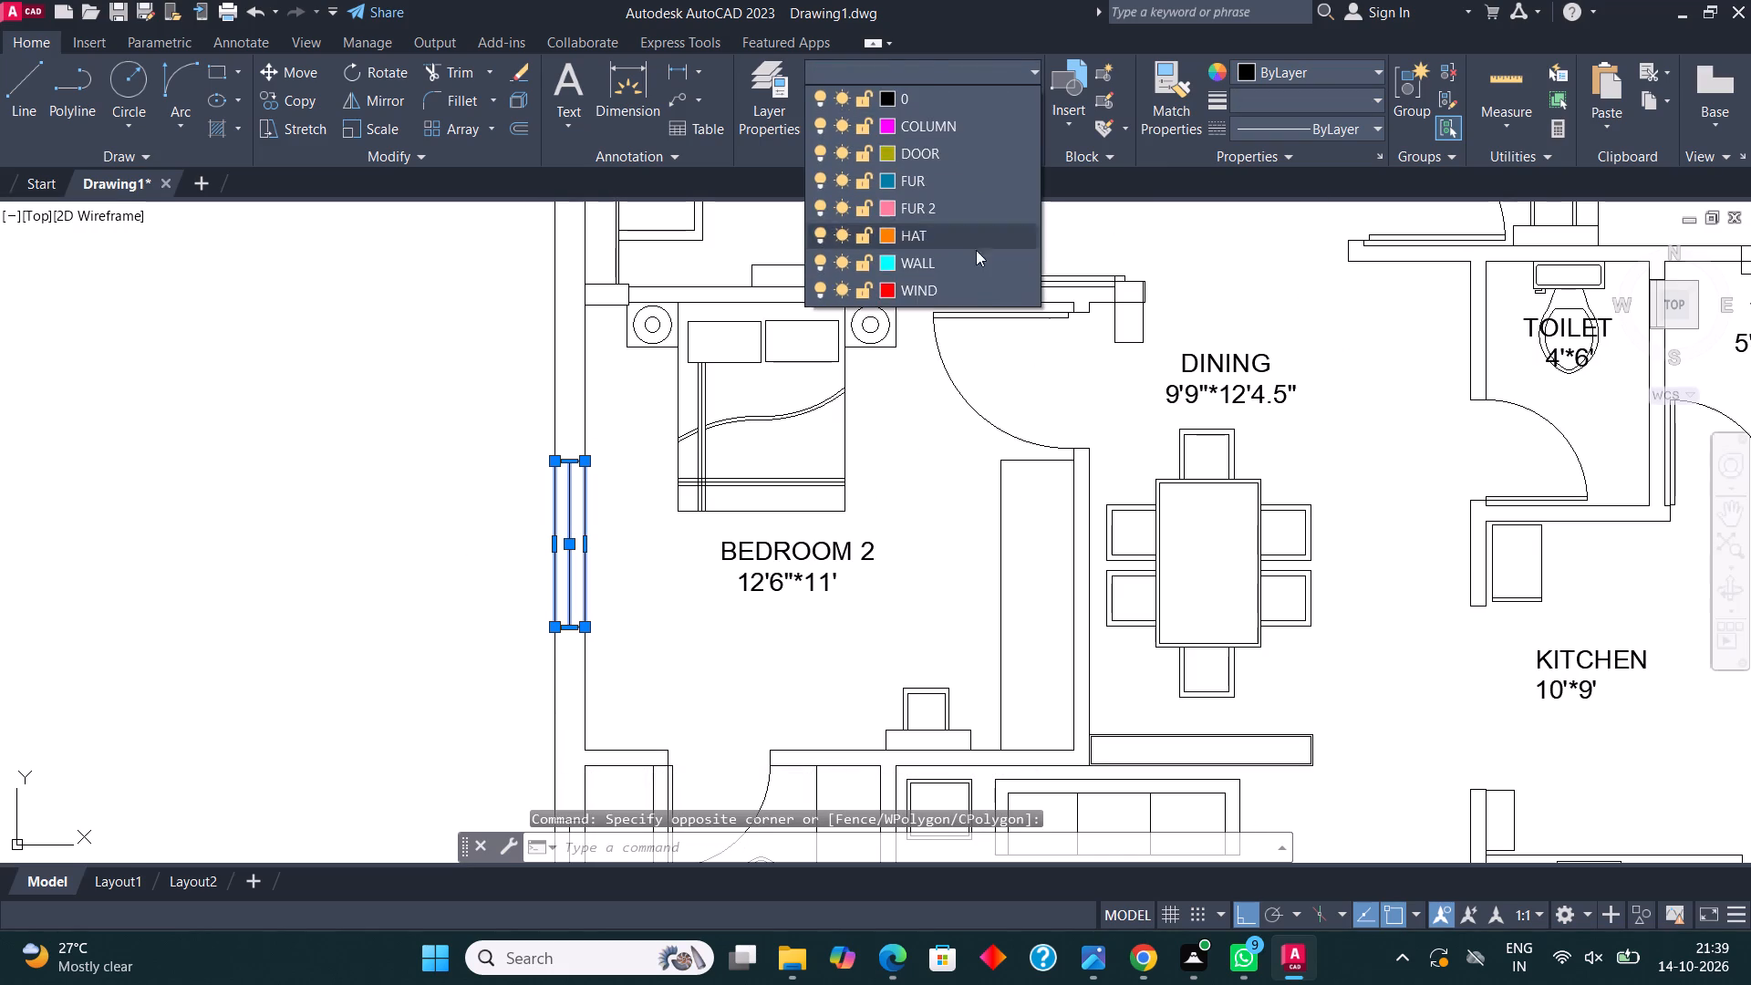
left_click(974, 292)
Move the outer-wall window of the 7'3"*5' toilet onto the WIND layer.
middle_click_drag(739, 446, 812, 223)
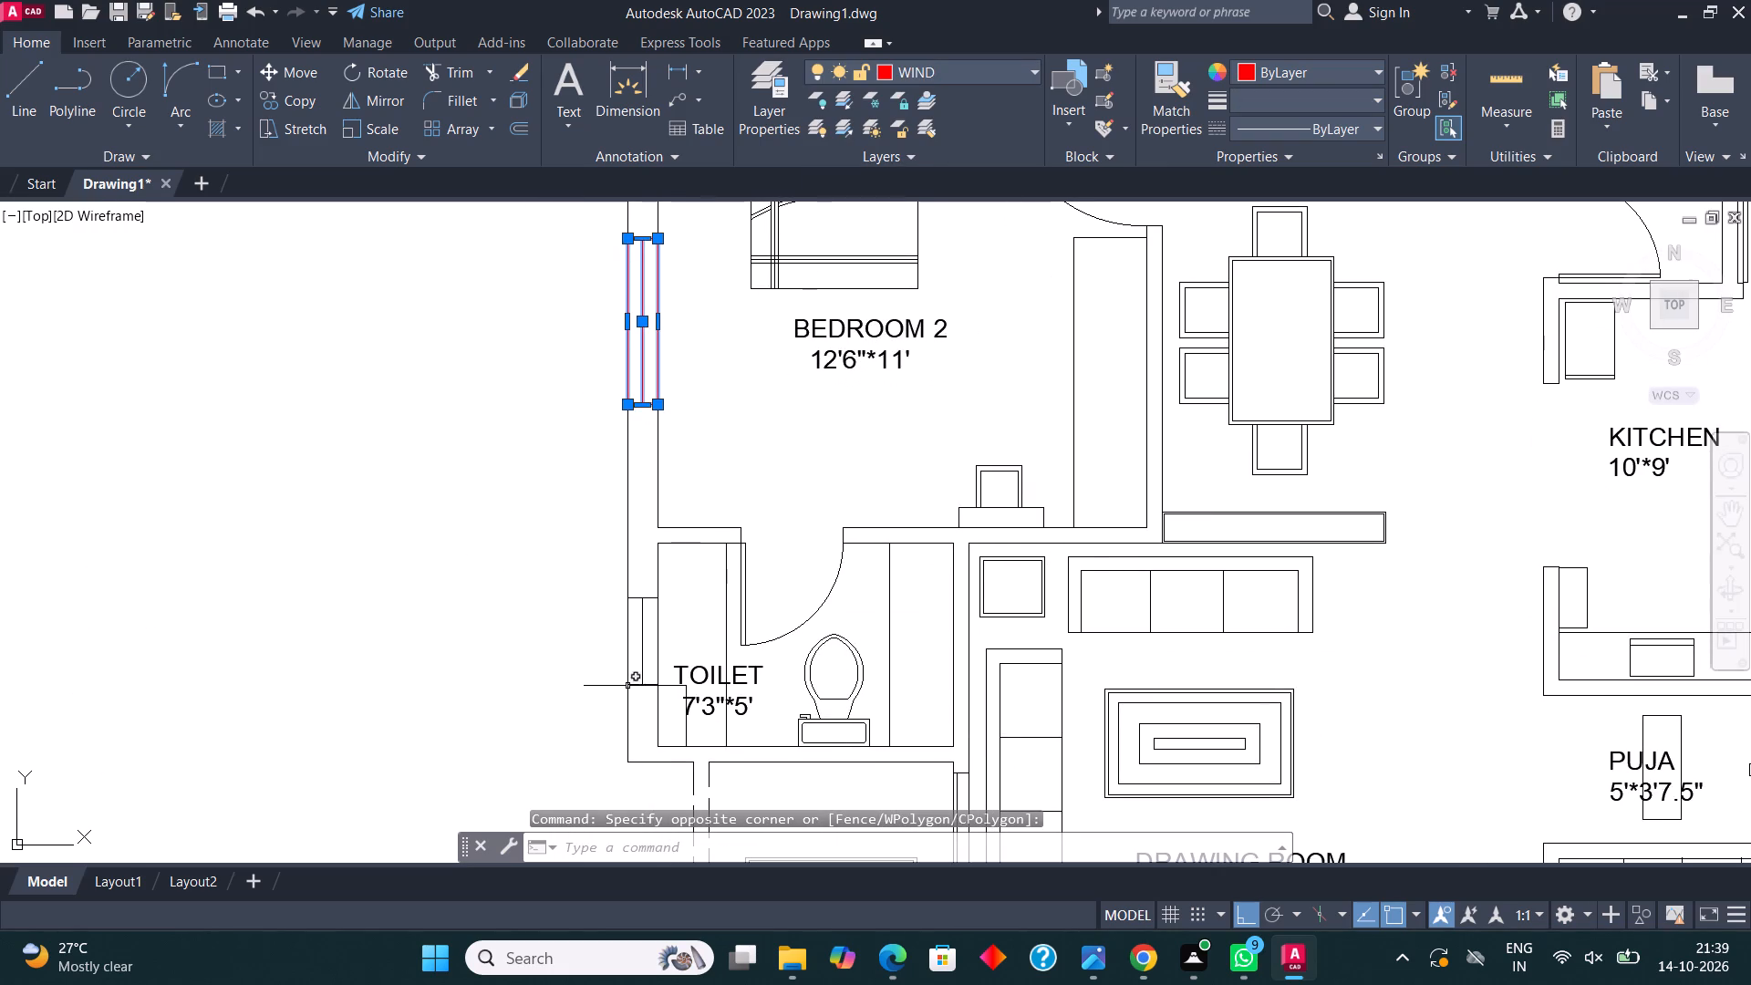
left_click(612, 702)
left_click(676, 560)
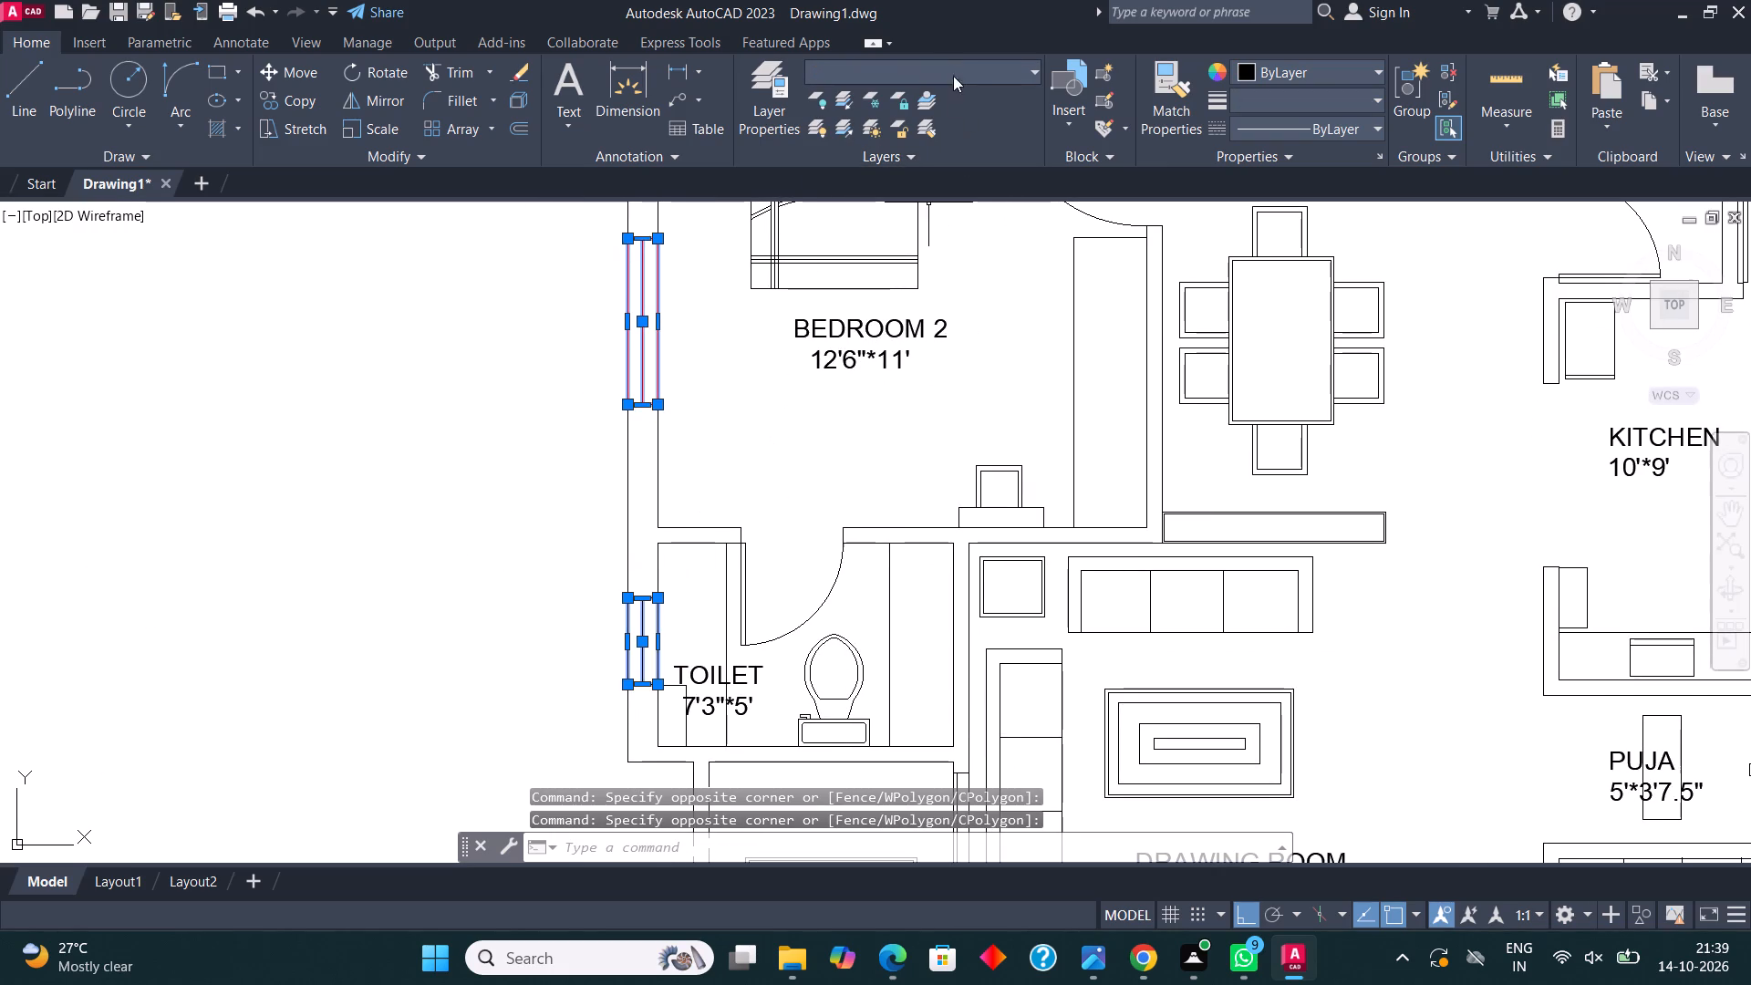
left_click(953, 65)
left_click(939, 289)
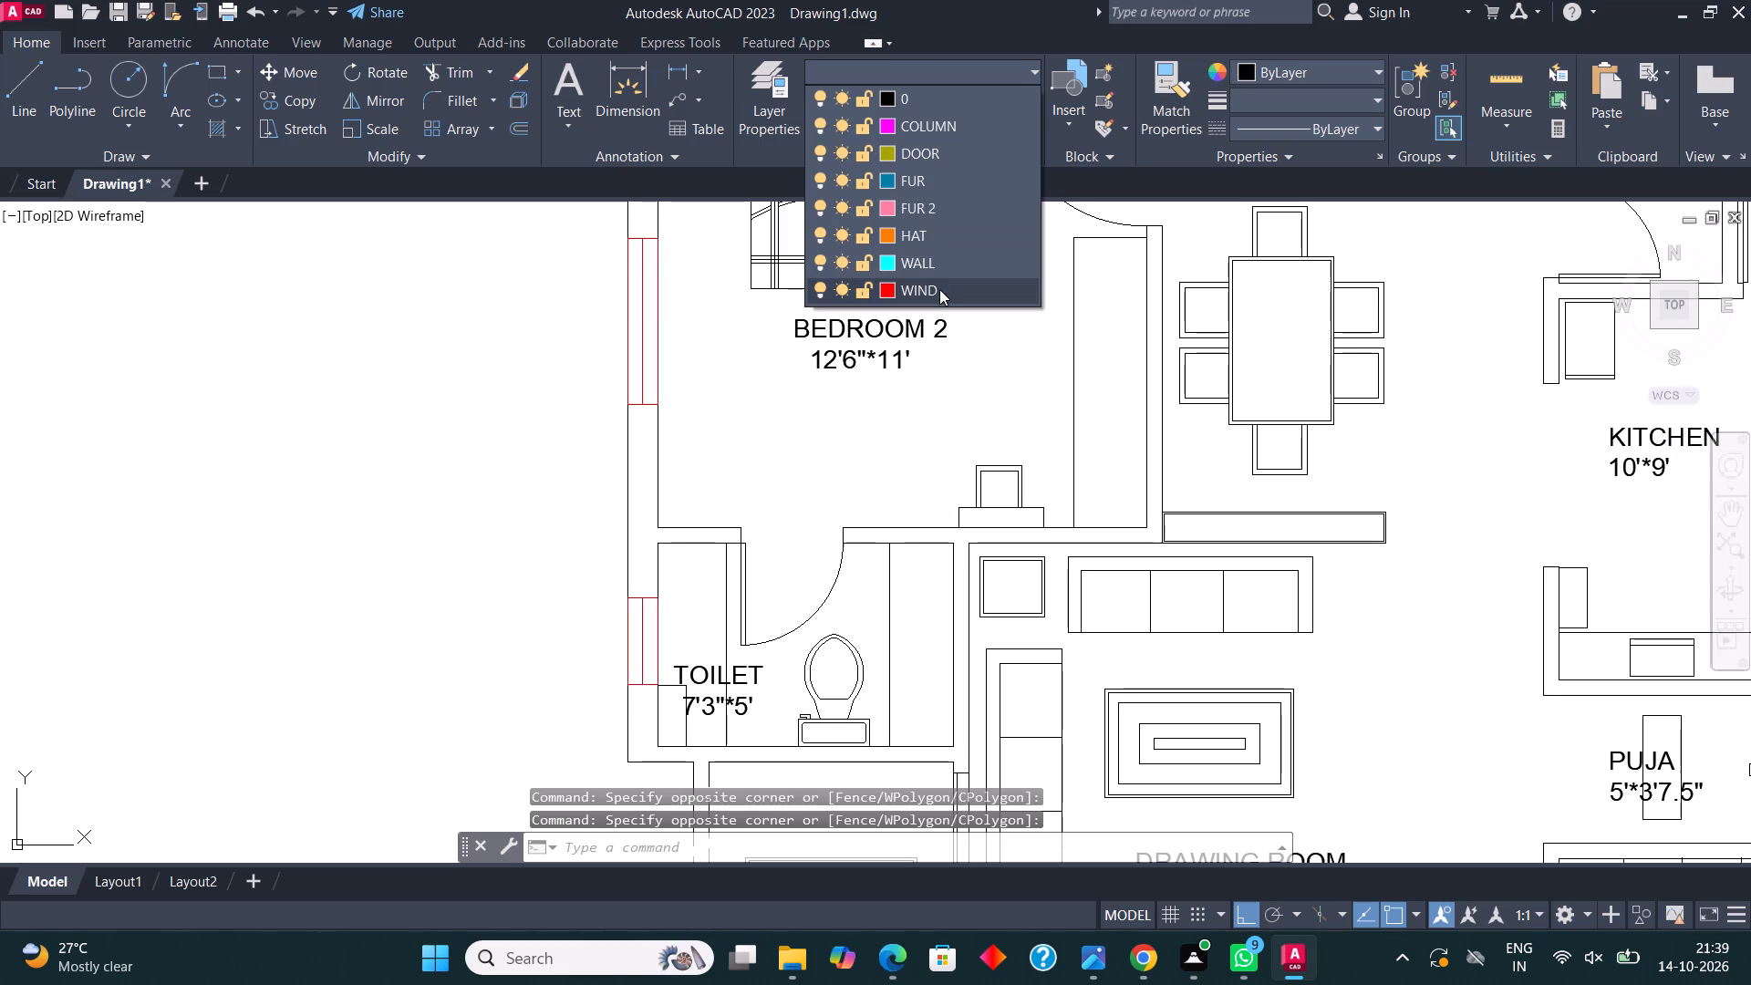
Move both sliding panels between the balcony and the drawing room onto the WIND layer.
scroll(879, 369, "down", 2)
scroll(914, 584, "up", 4)
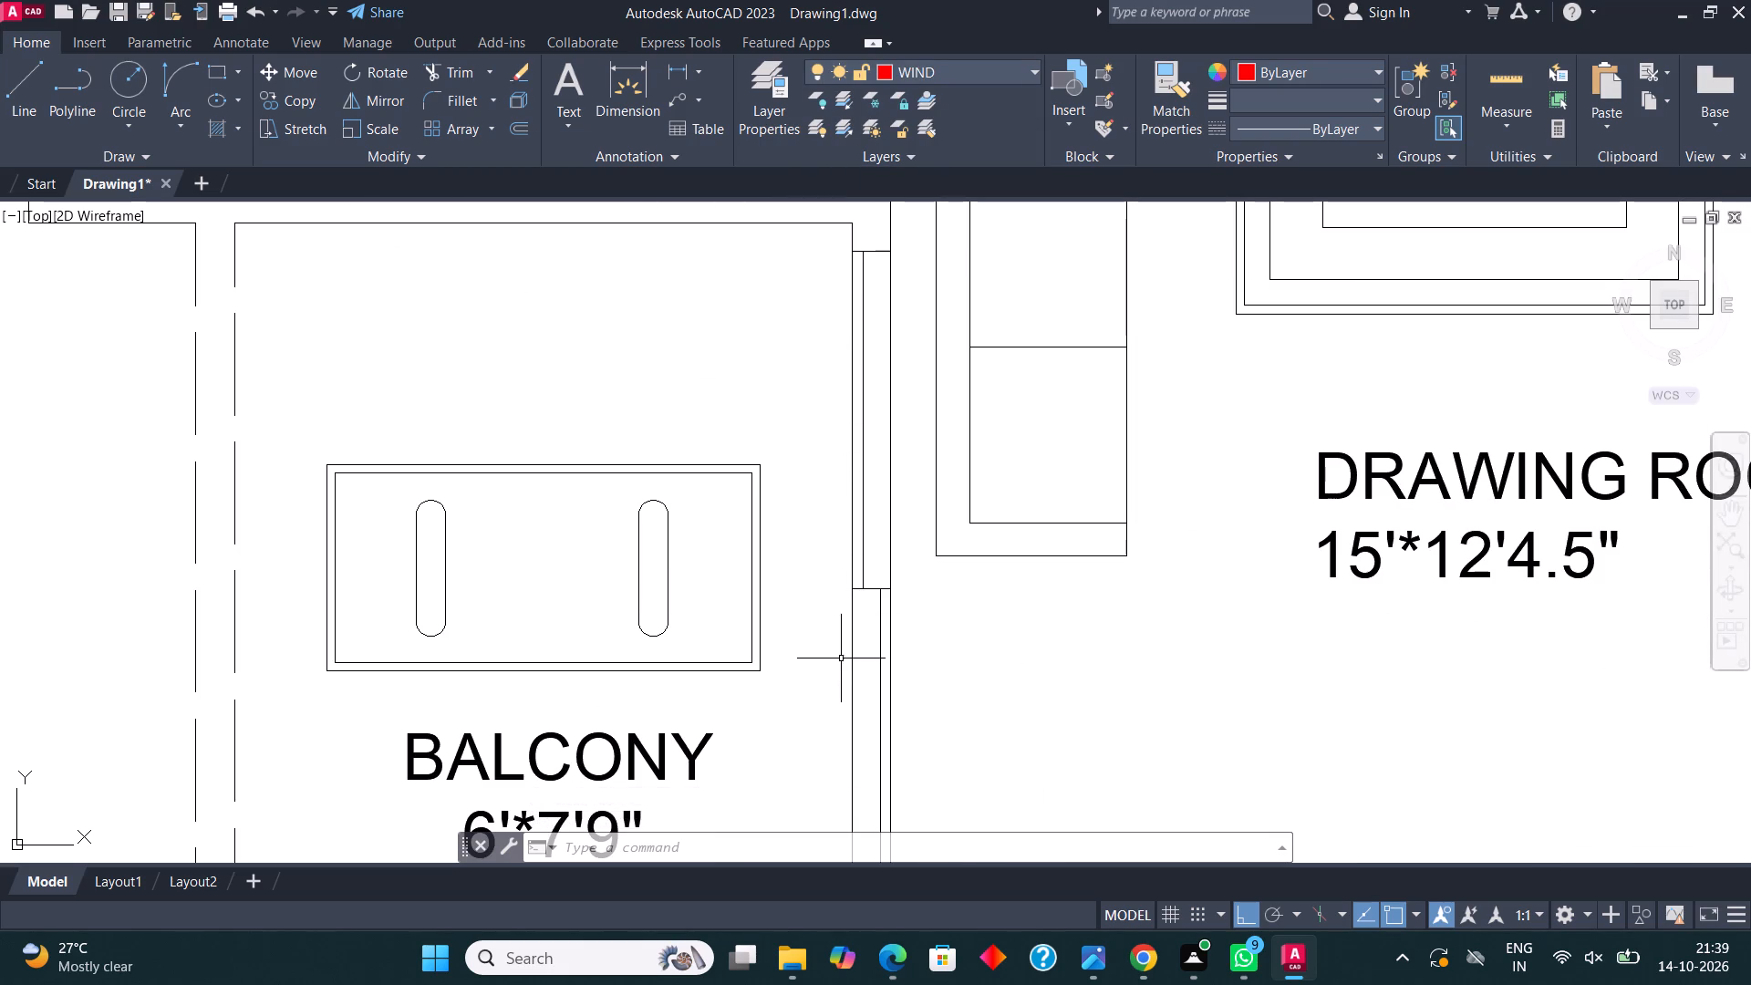
scroll(851, 569, "down", 2)
left_click(844, 730)
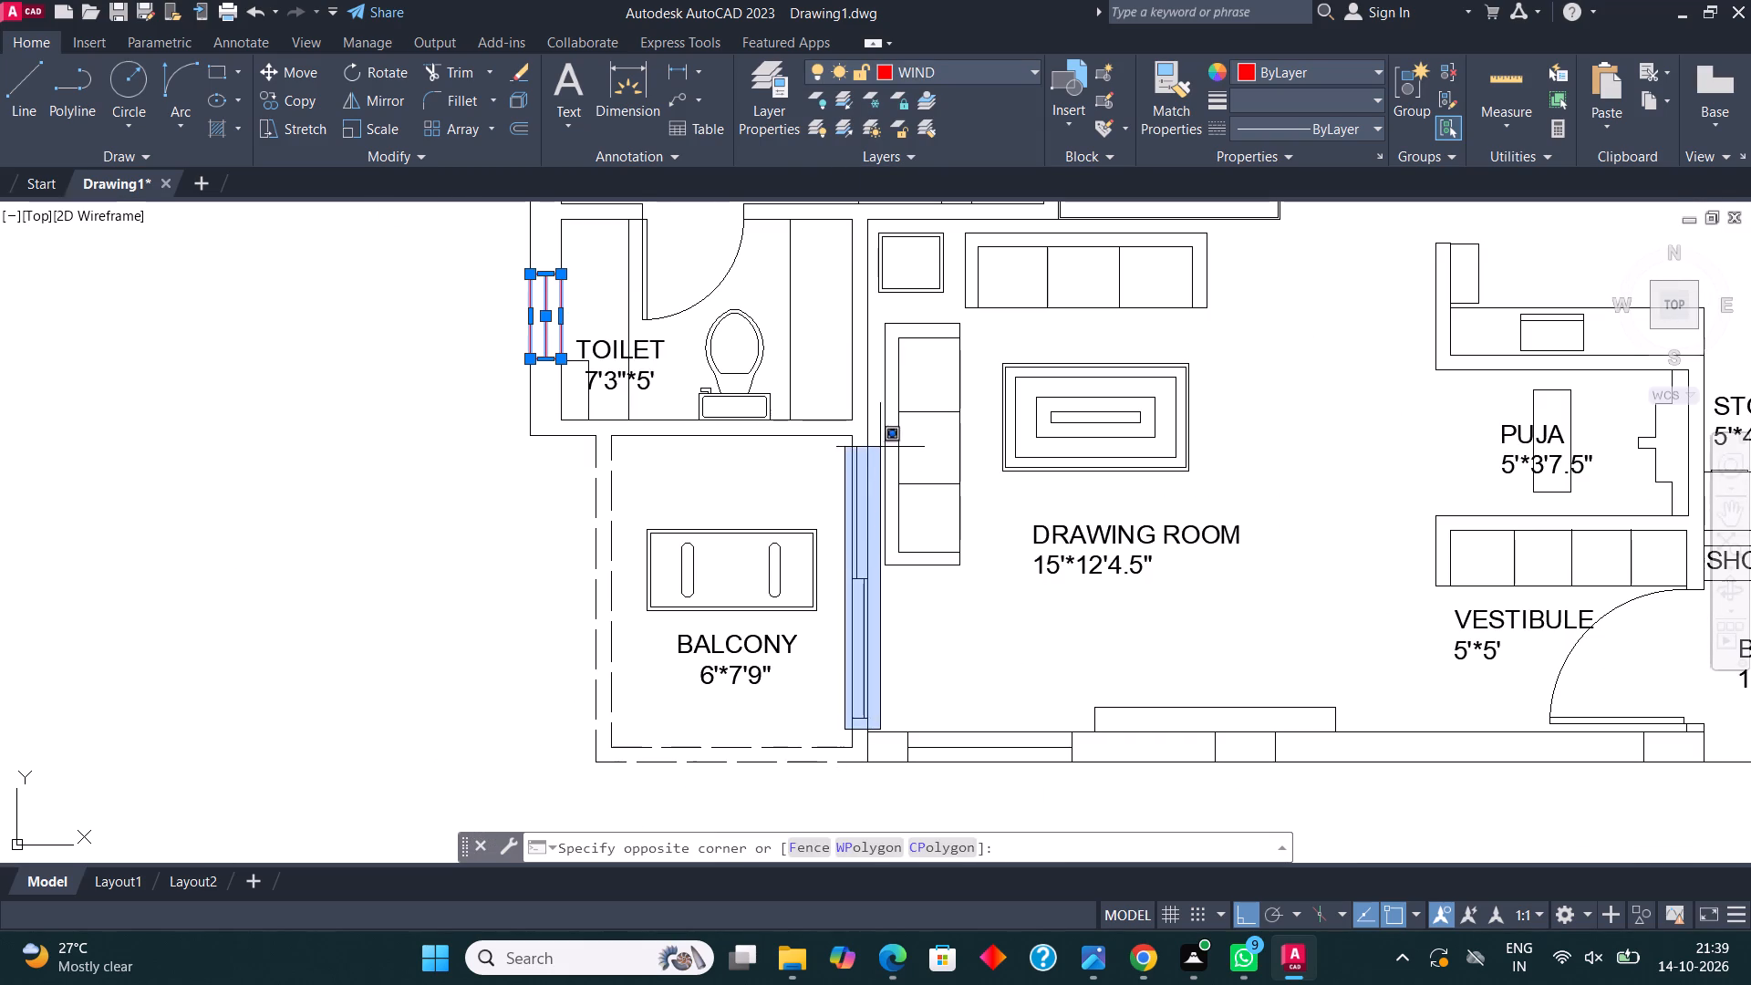
left_click(878, 435)
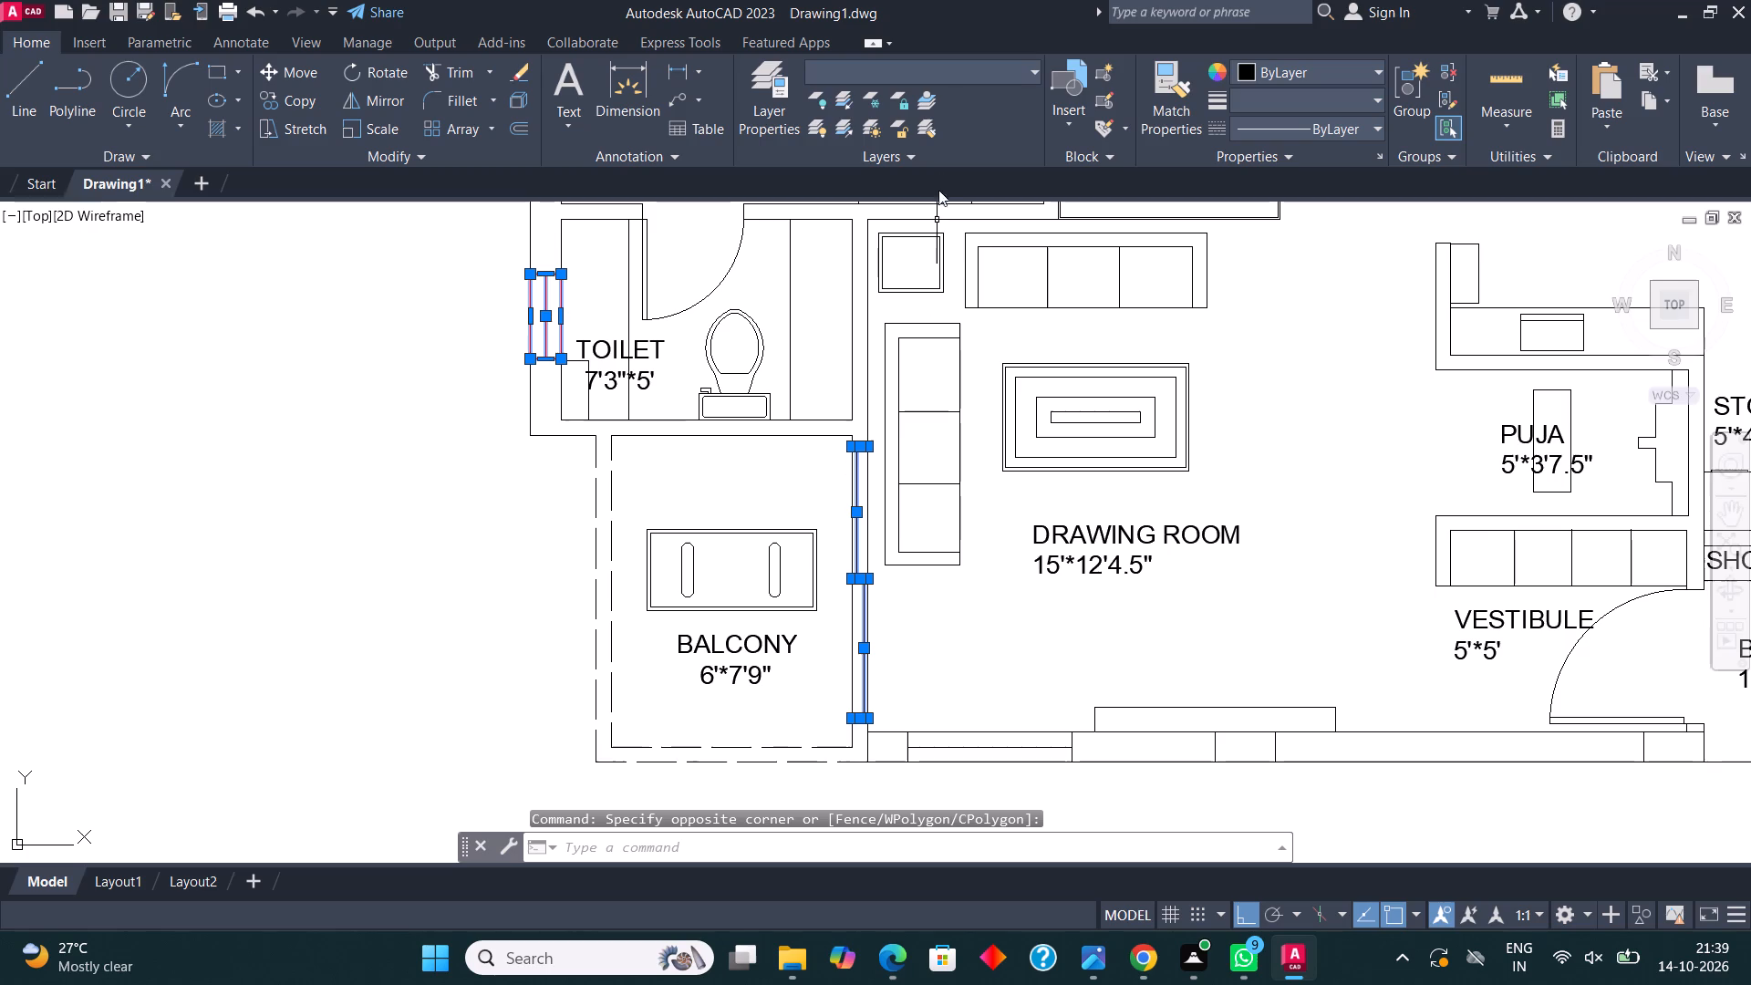
left_click(987, 71)
left_click(974, 302)
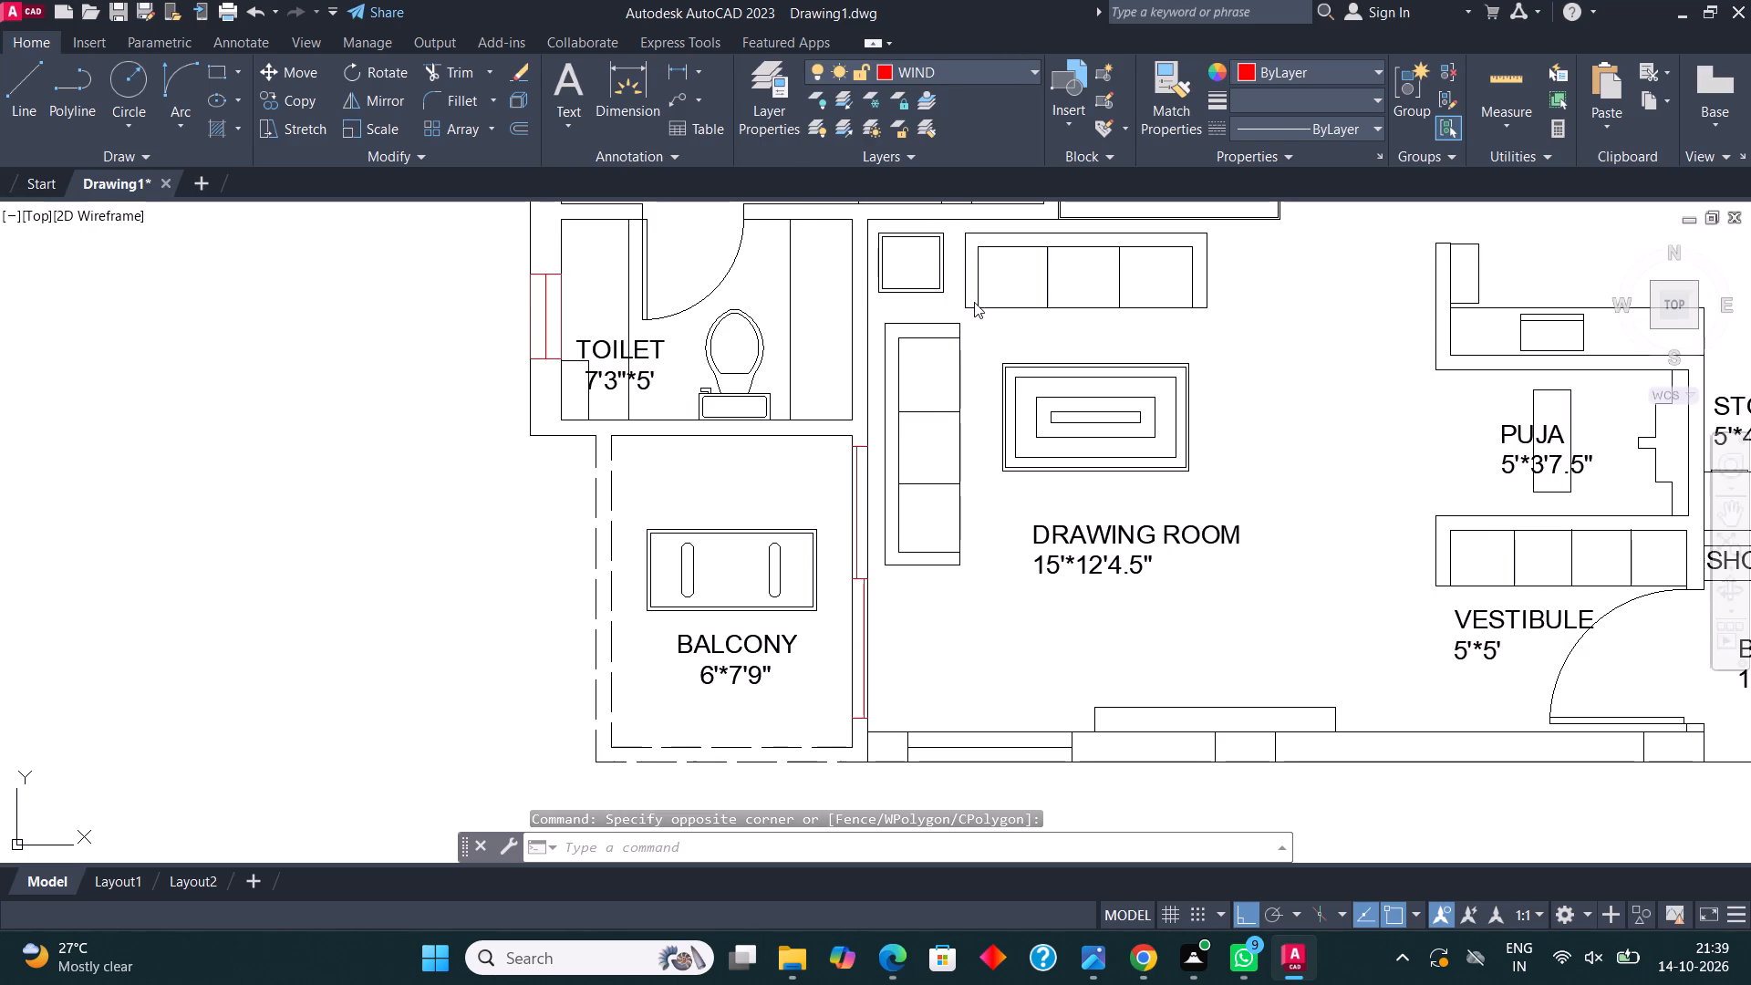
Move the window in the drawing room's lower wall onto the WIND layer and clear the selection.
middle_click_drag(1168, 566, 1101, 500)
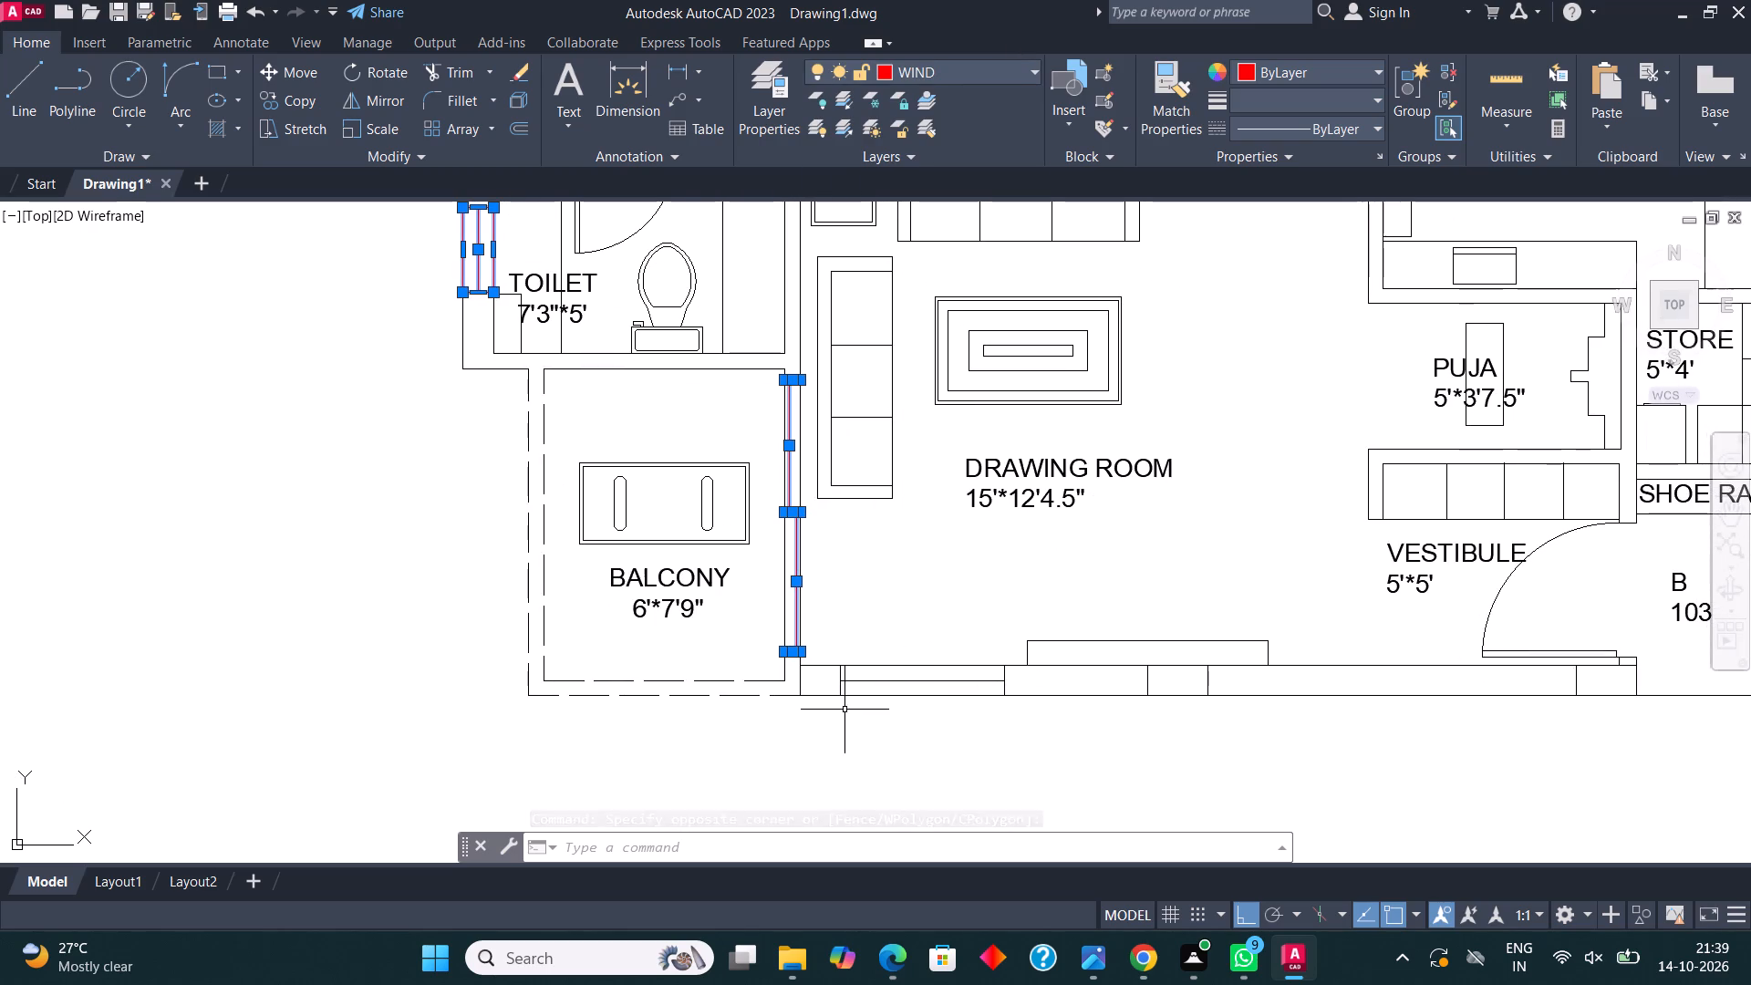
left_click(834, 708)
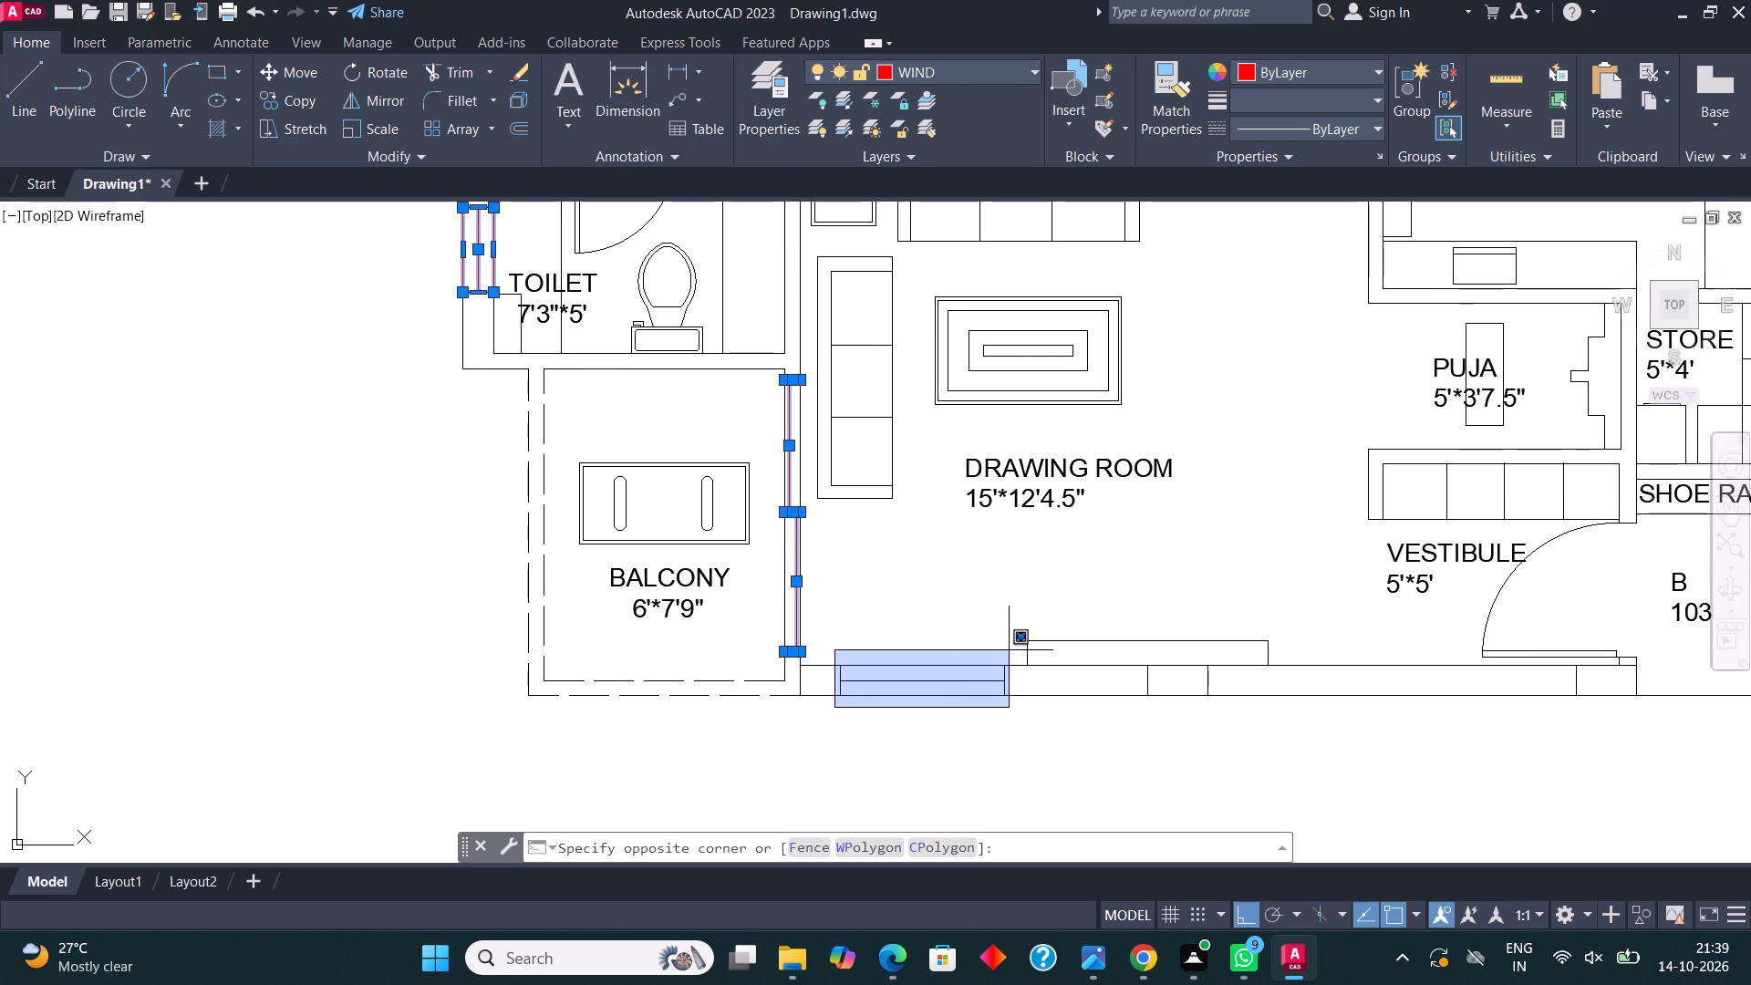
left_click(1010, 650)
left_click(979, 71)
left_click(971, 290)
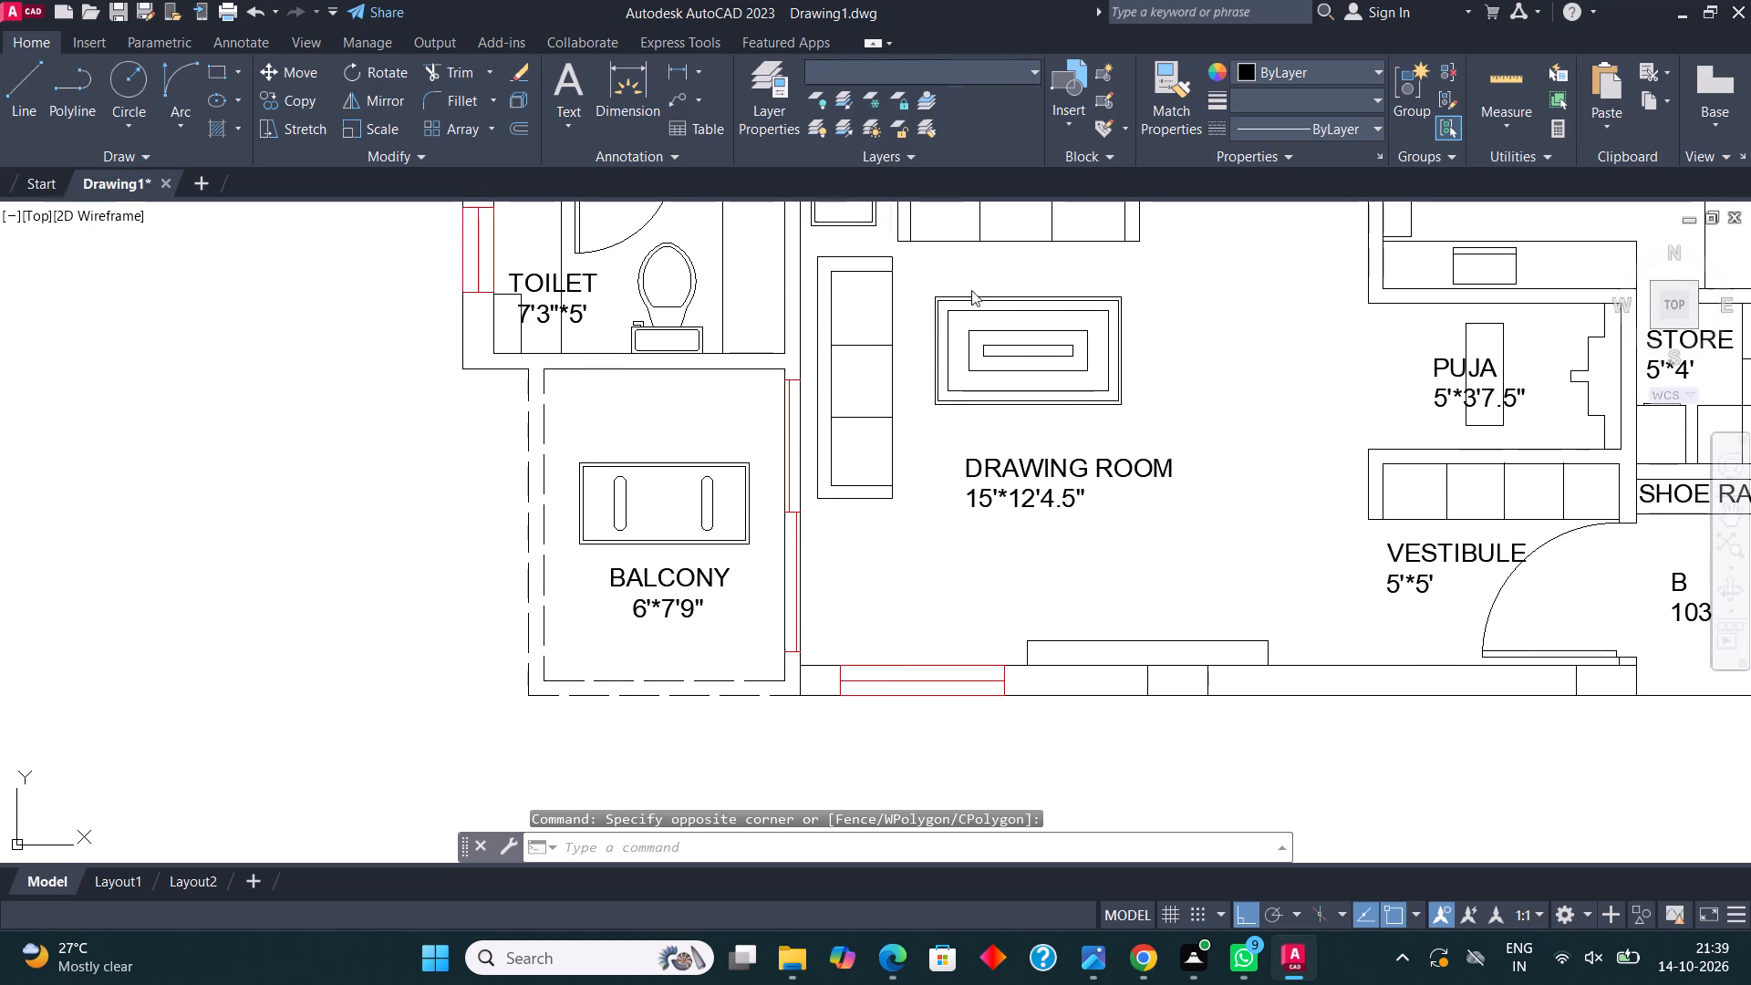
key("Escape")
Make WIND the current layer.
left_click(964, 71)
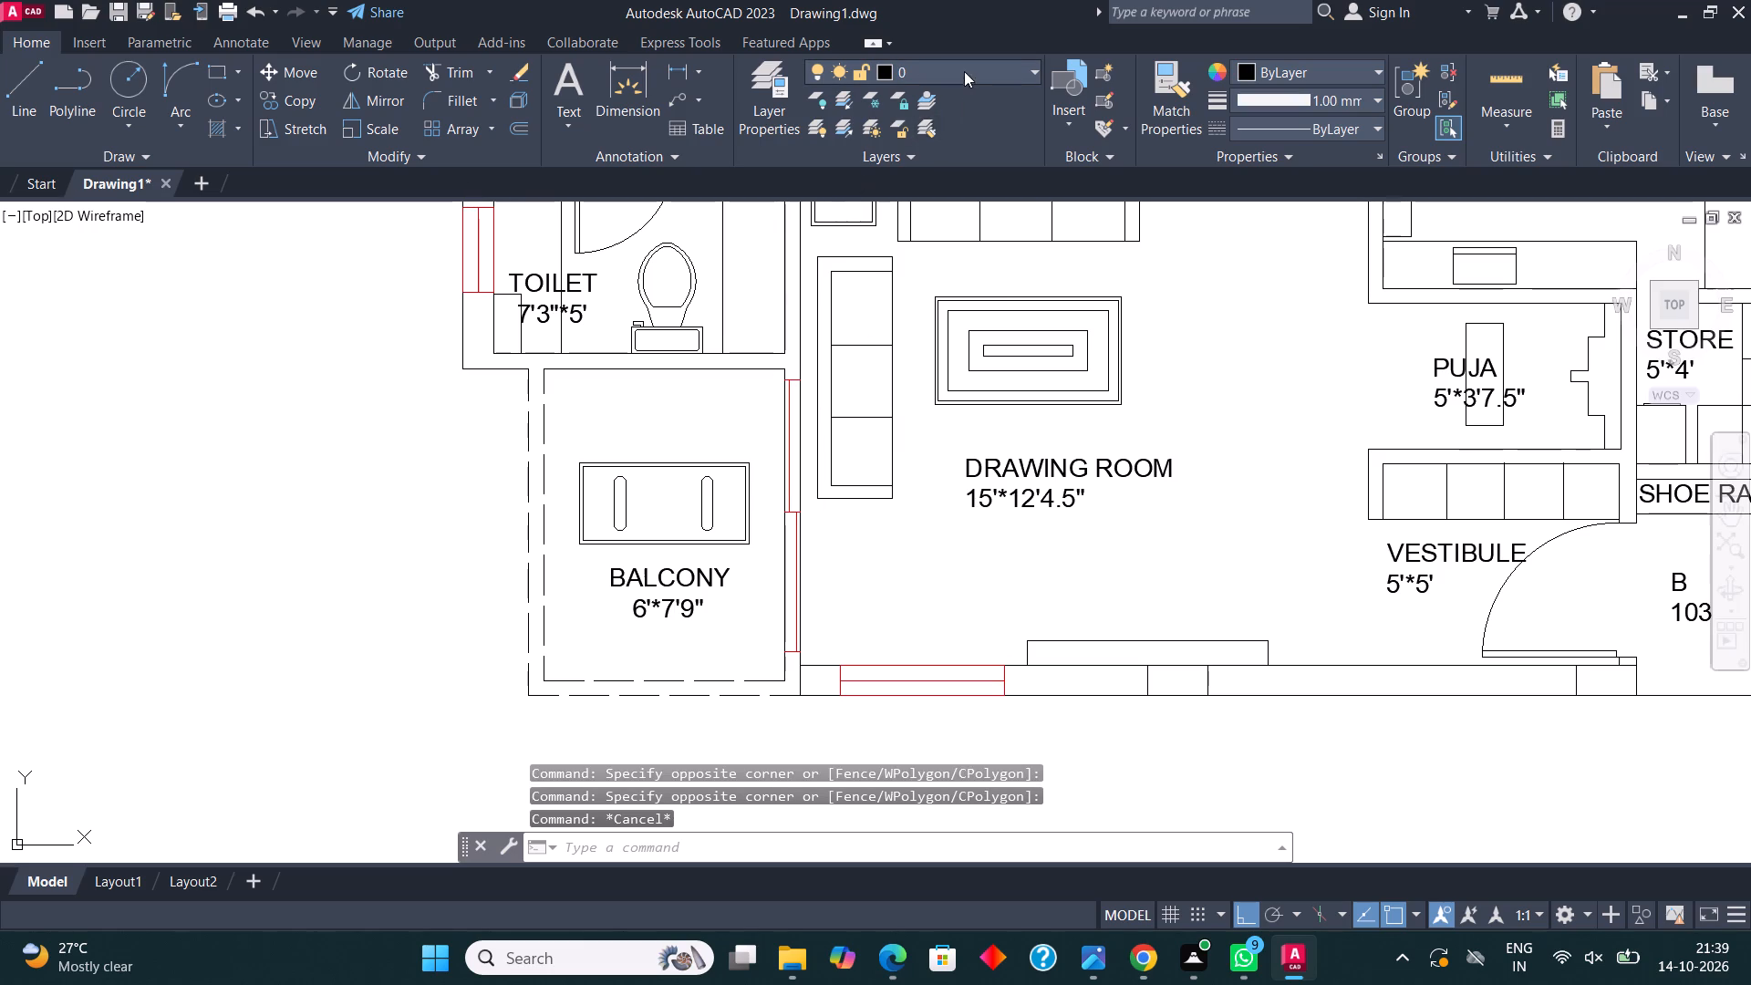
left_click(964, 281)
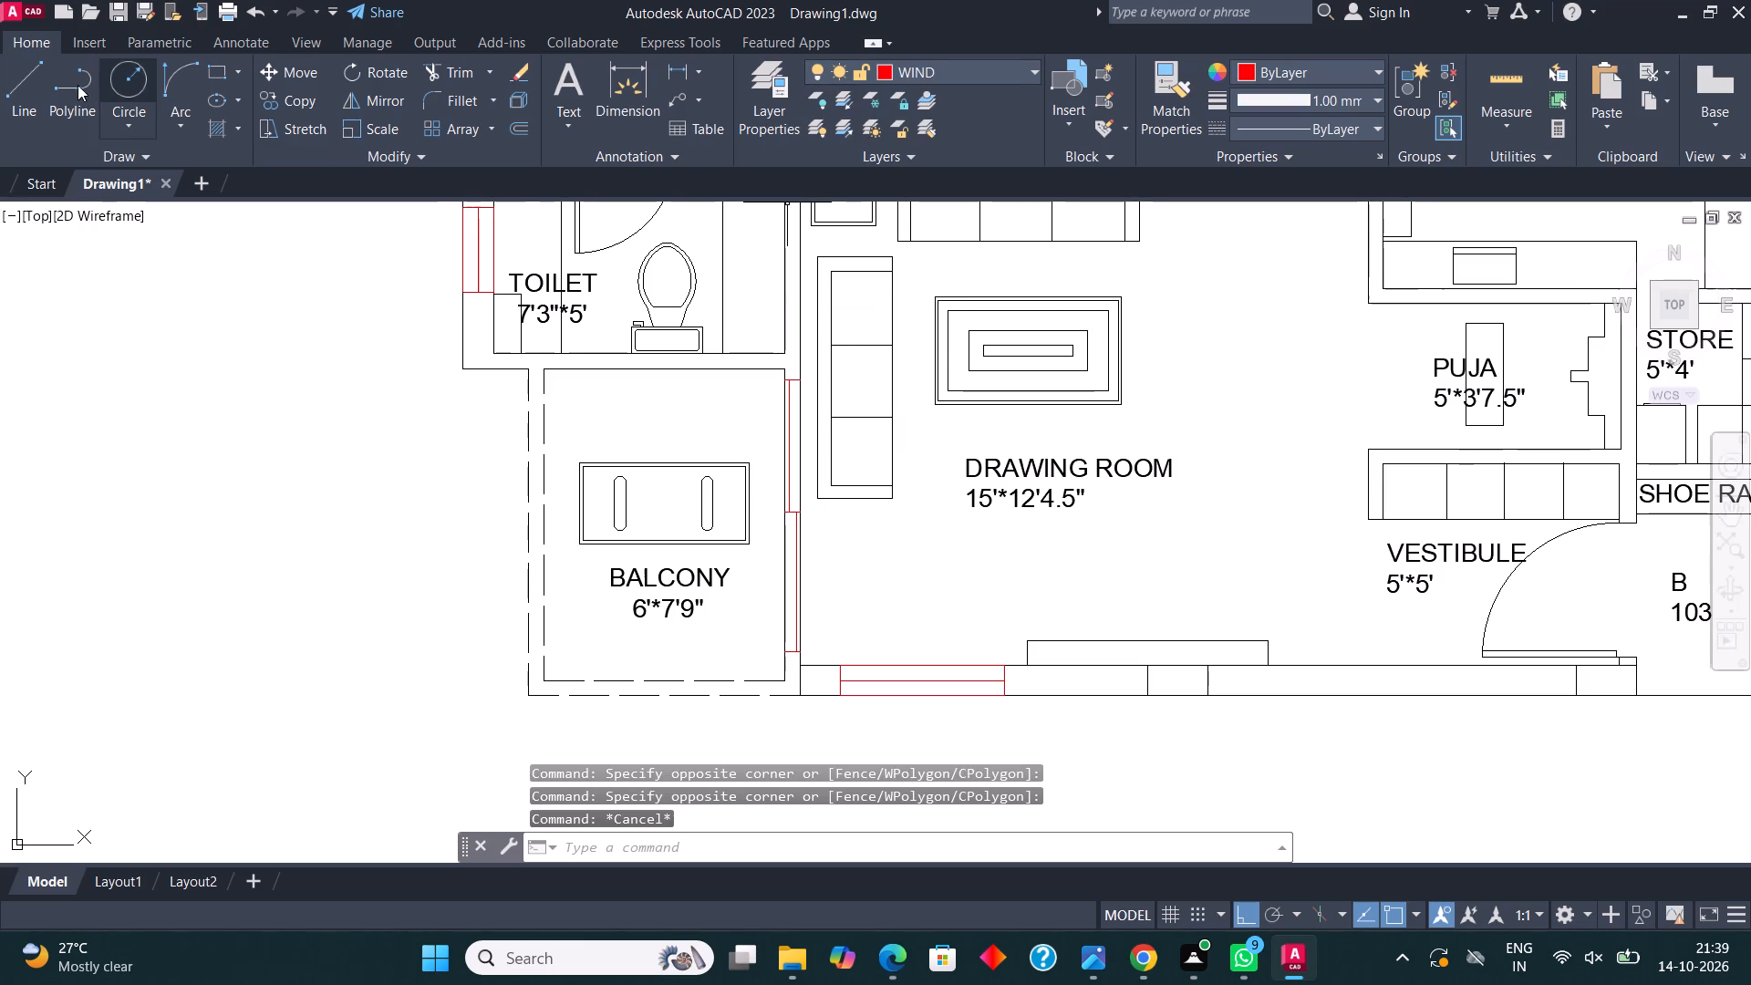
Draw a vertical line on each face of the balcony–drawing room wall across the full sliding-panel opening.
left_click(19, 76)
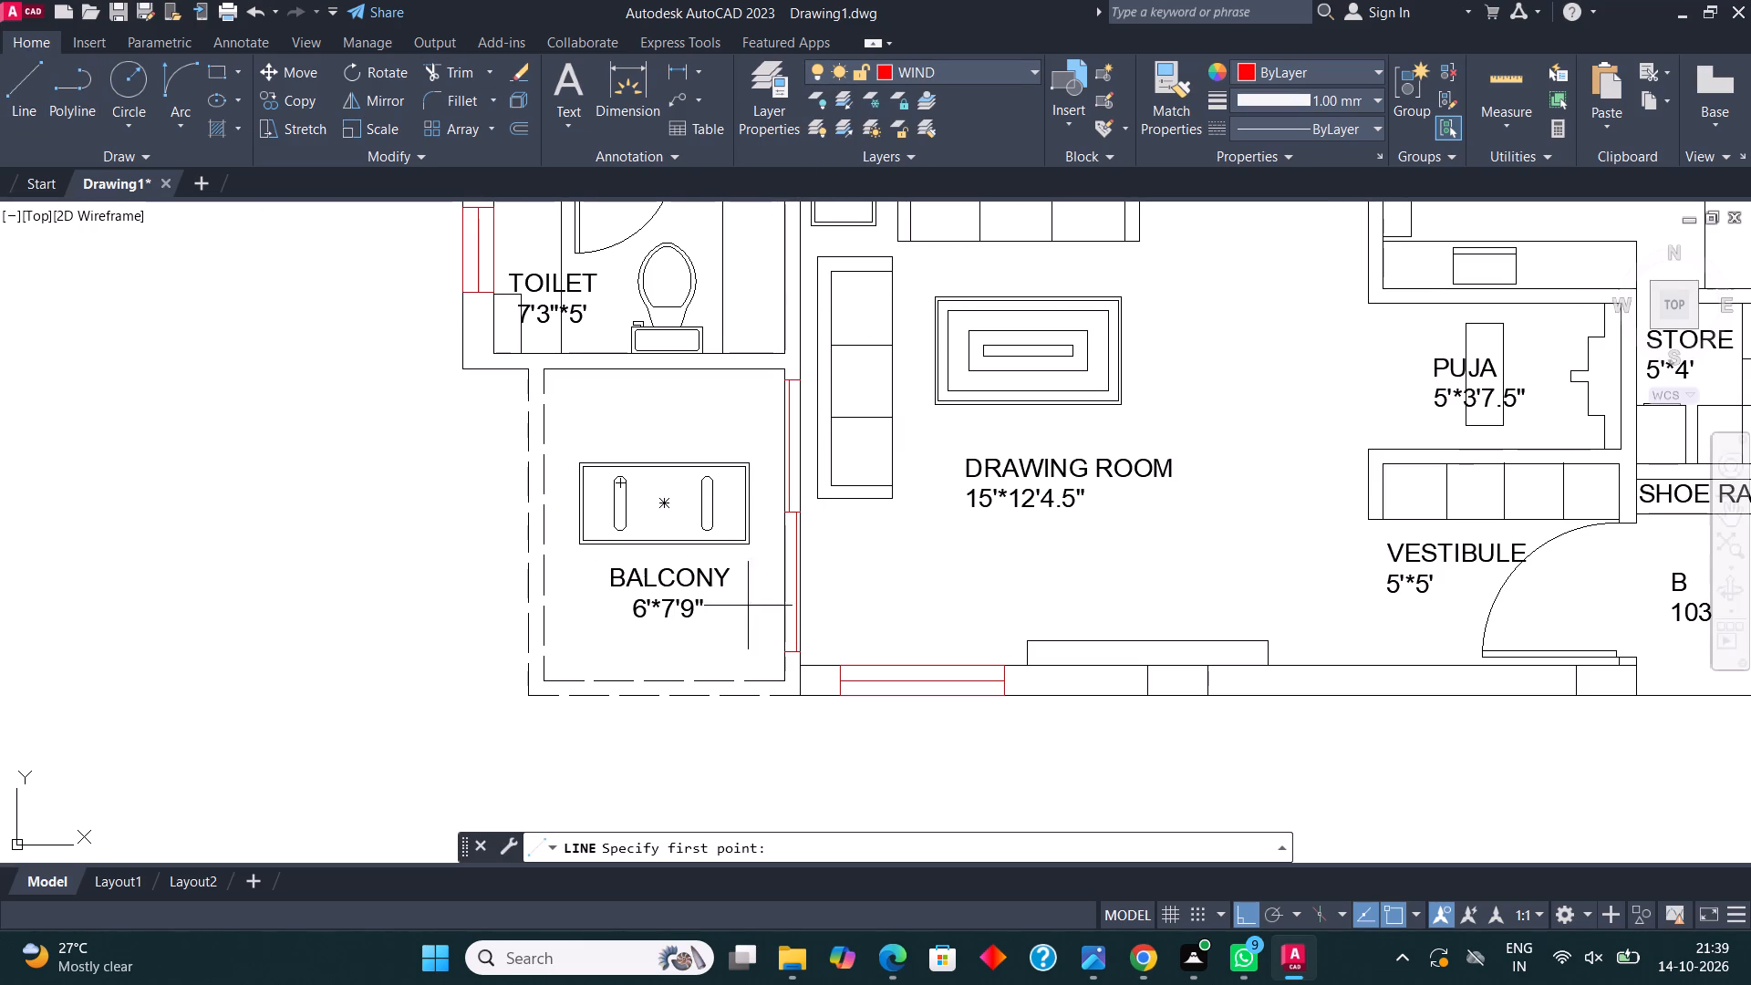
left_click(786, 651)
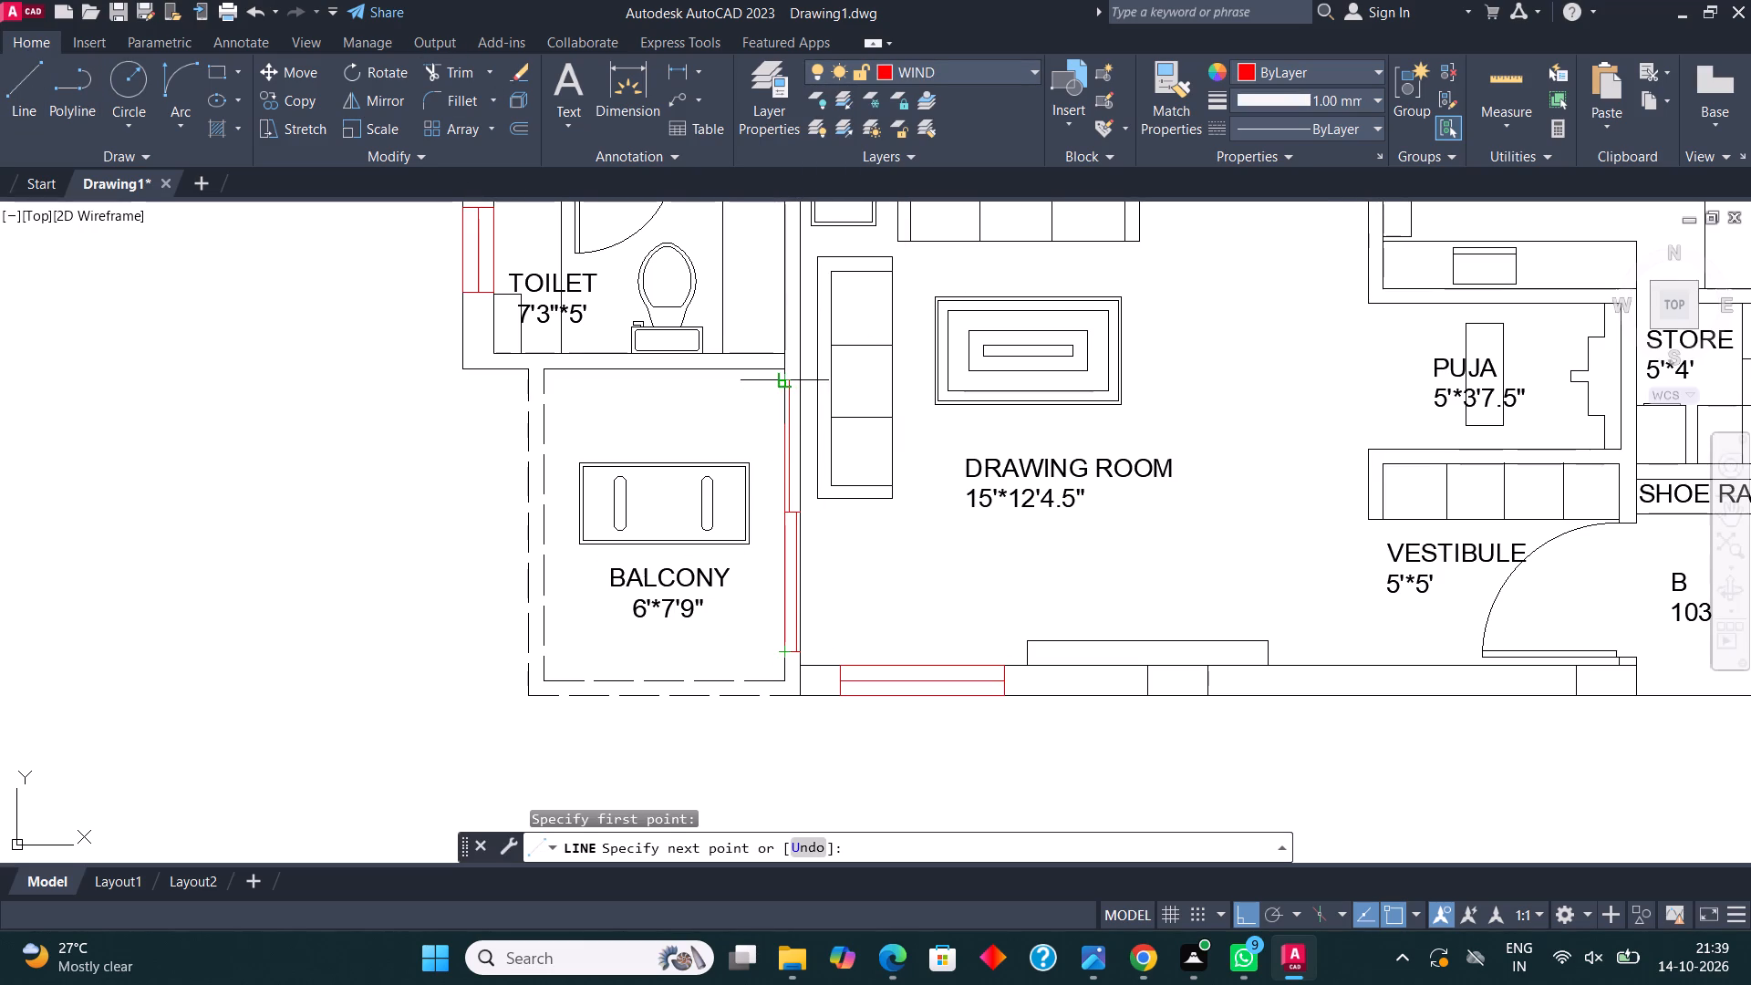
left_click(782, 380)
key("Escape")
left_click(18, 96)
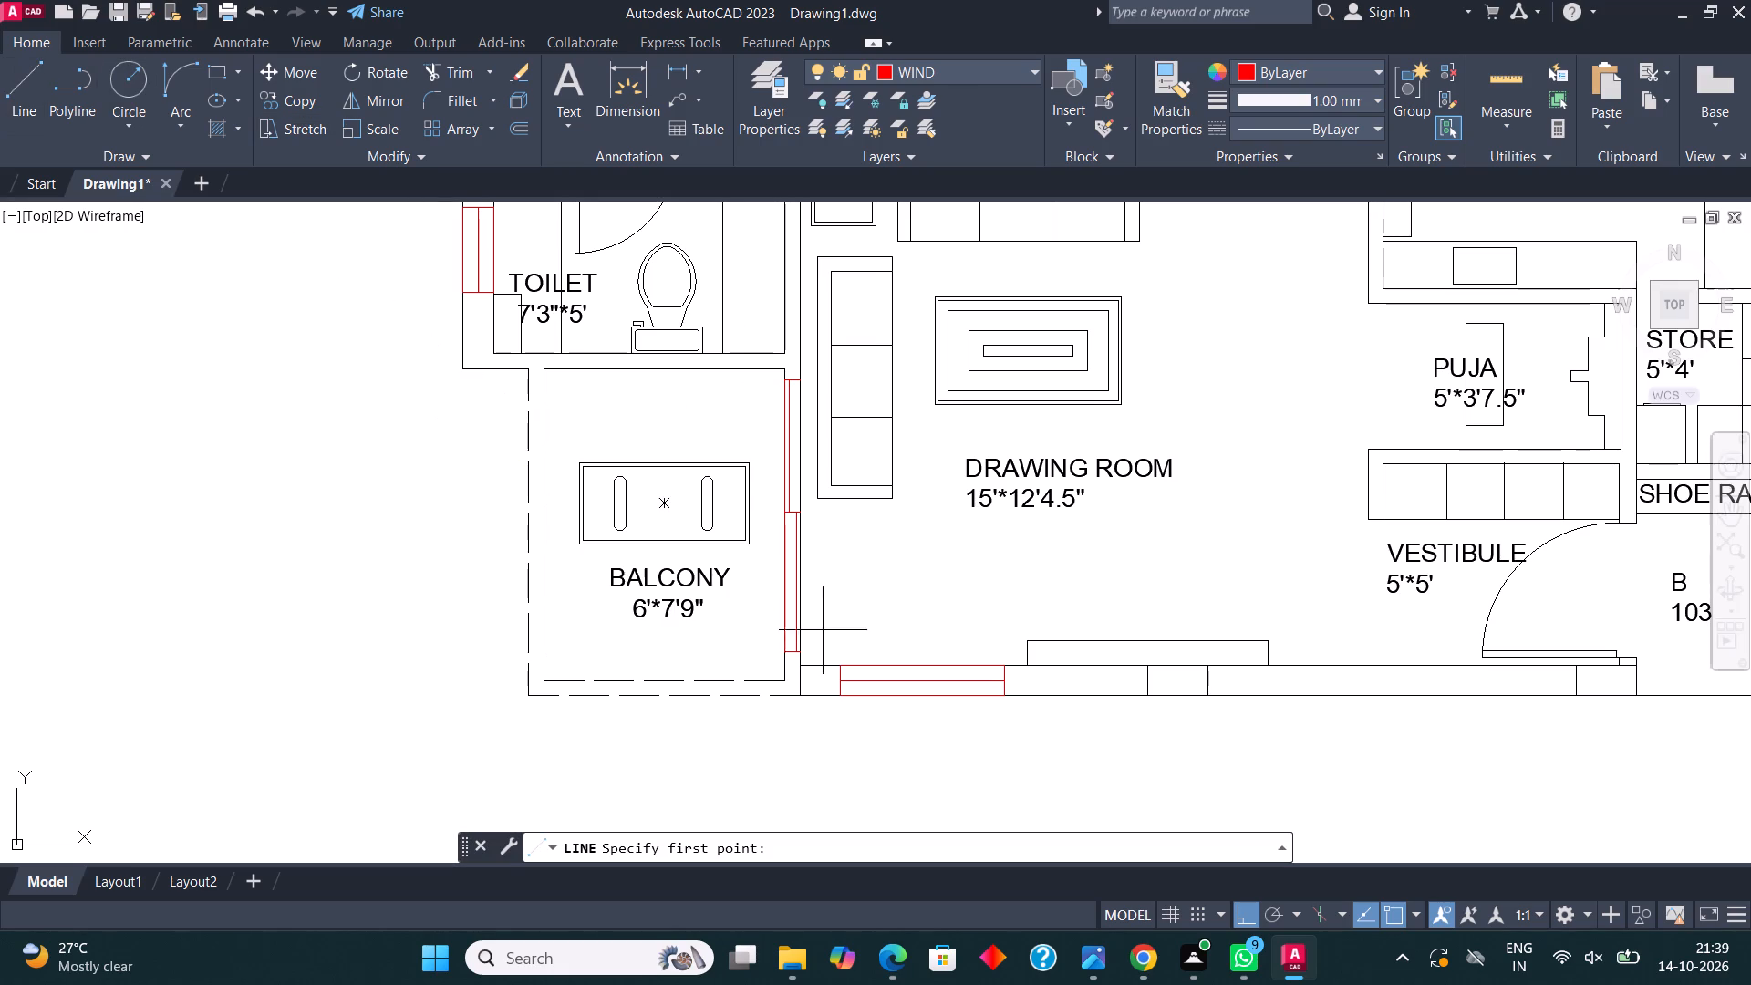
left_click(803, 650)
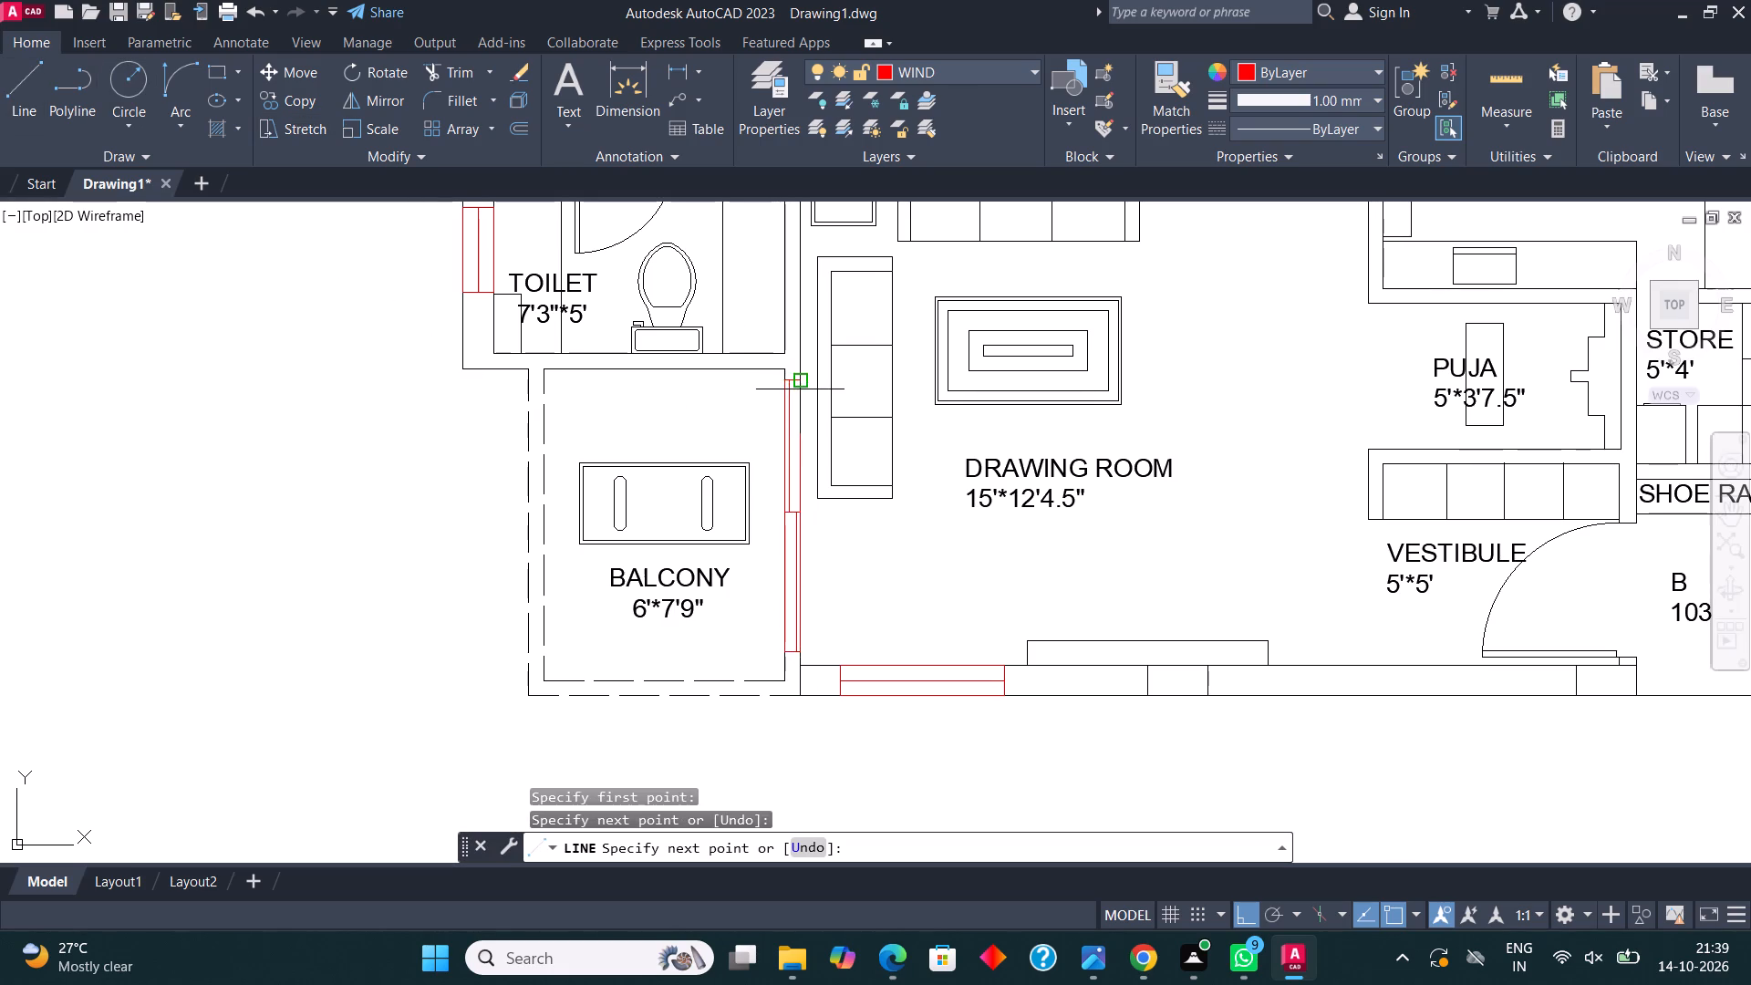
left_click(800, 389)
key("Escape")
Move the window between the 4'*6' toilet and the wash area onto the WIND layer and clear the selection.
scroll(627, 479, "down", 2)
scroll(1030, 534, "up", 1)
middle_click_drag(1030, 534, 875, 776)
scroll(940, 644, "down", 1)
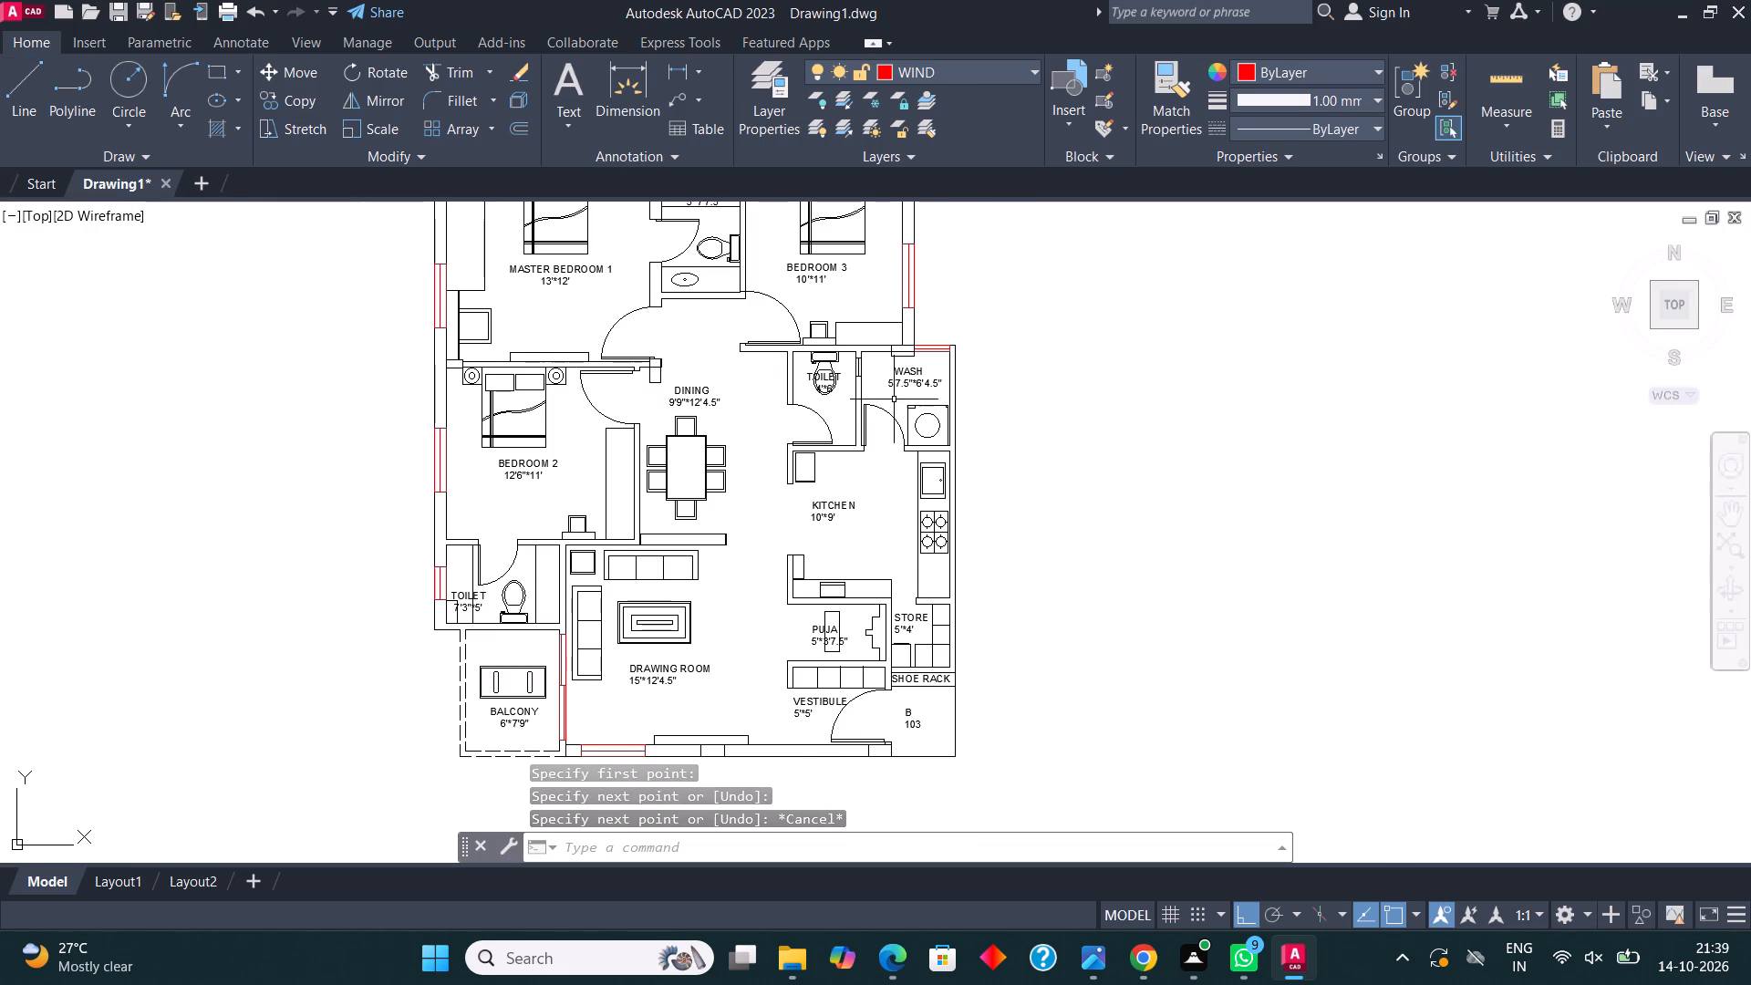
scroll(854, 378, "up", 3)
left_click(818, 399)
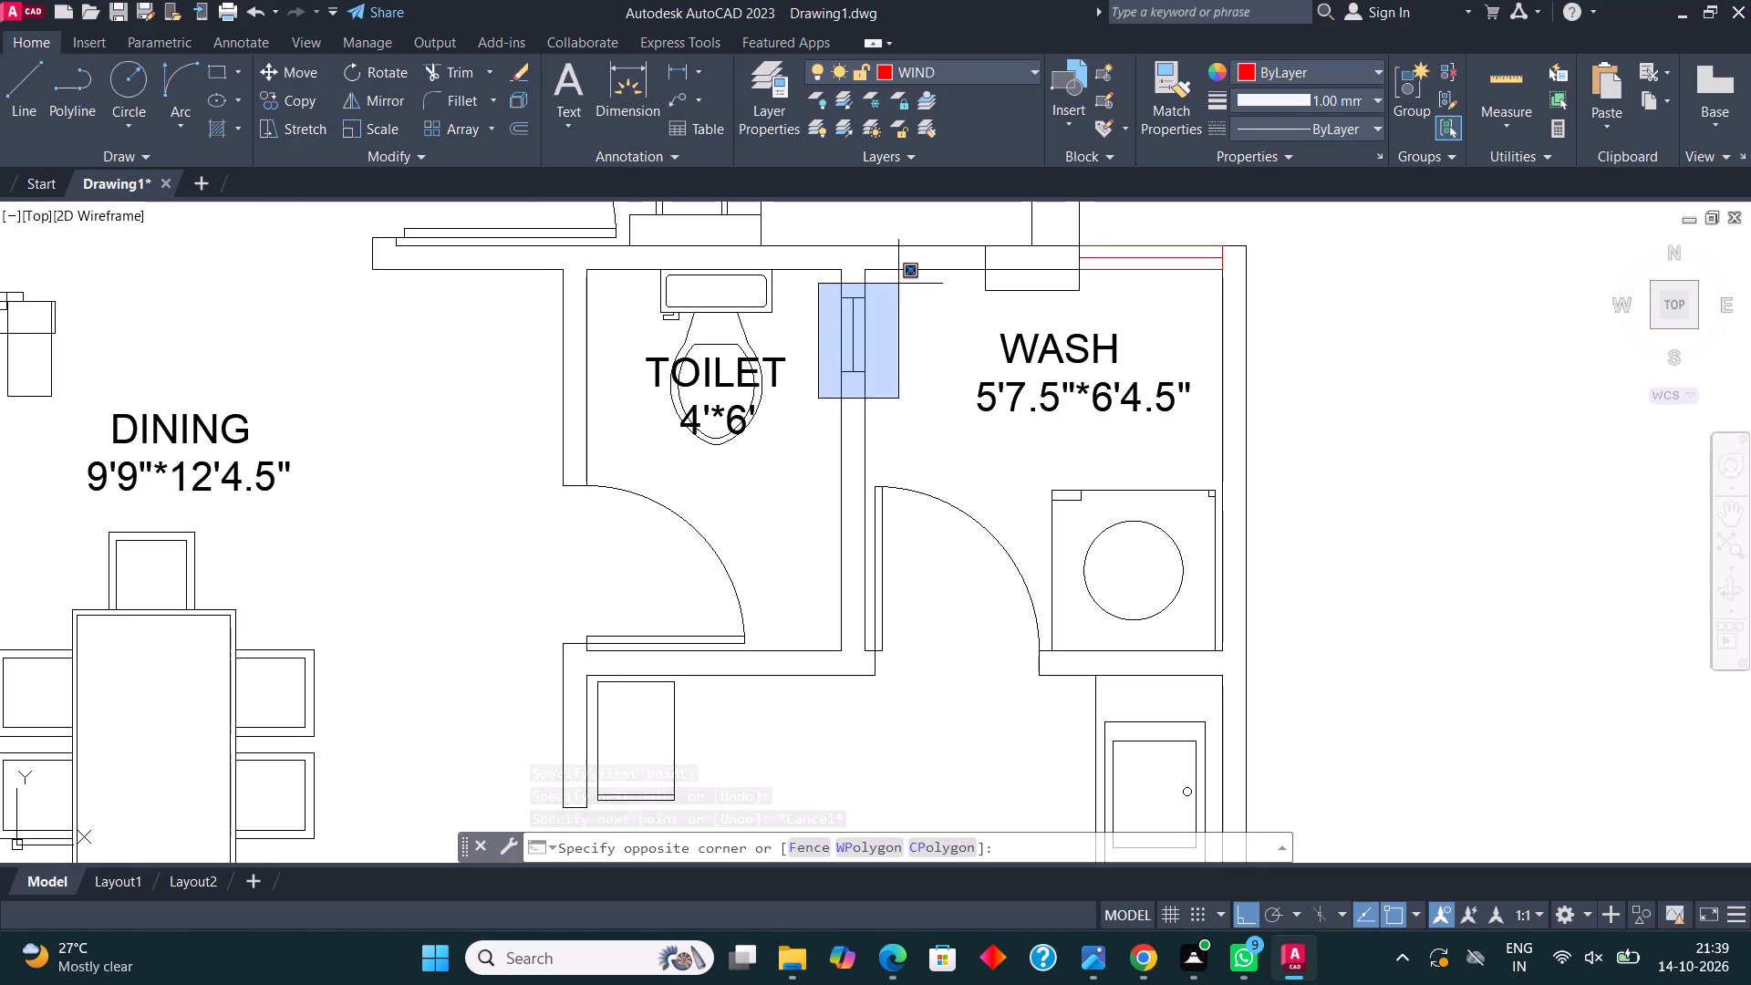
left_click(898, 284)
left_click(942, 71)
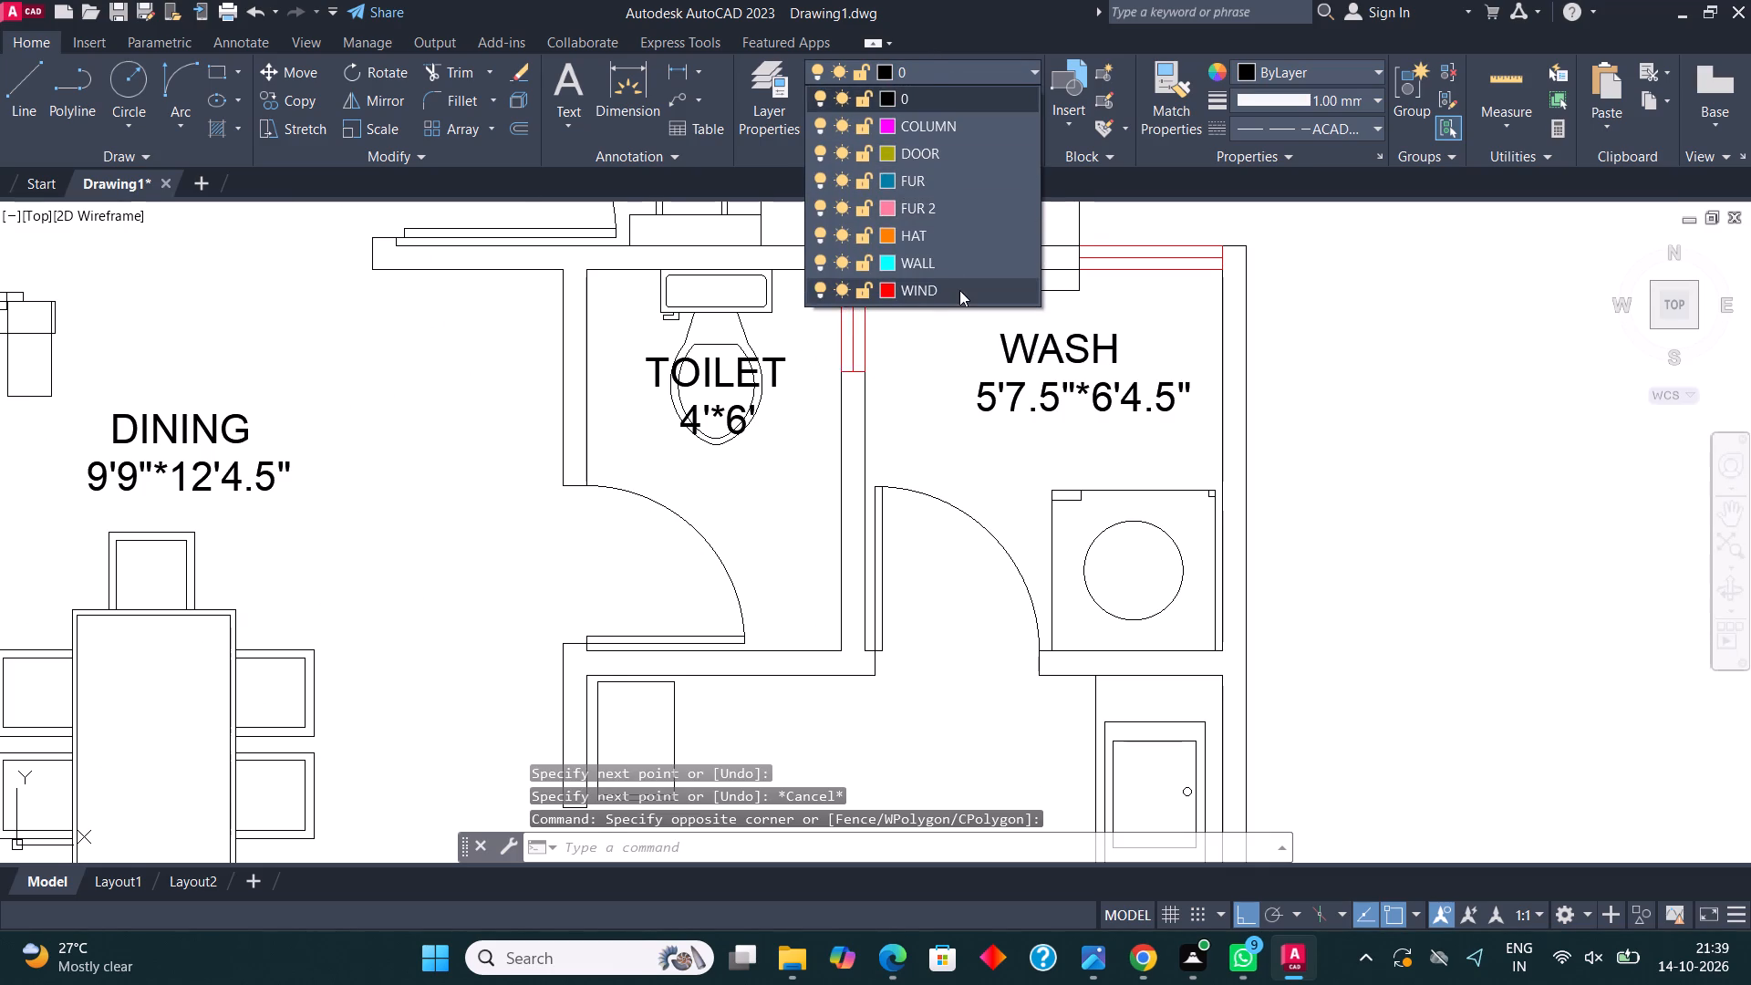
left_click(959, 290)
scroll(917, 570, "down", 2)
key("Escape")
Select all doors similar to the vestibule's entrance door and move them onto the DOOR layer.
middle_click_drag(818, 399, 871, 522)
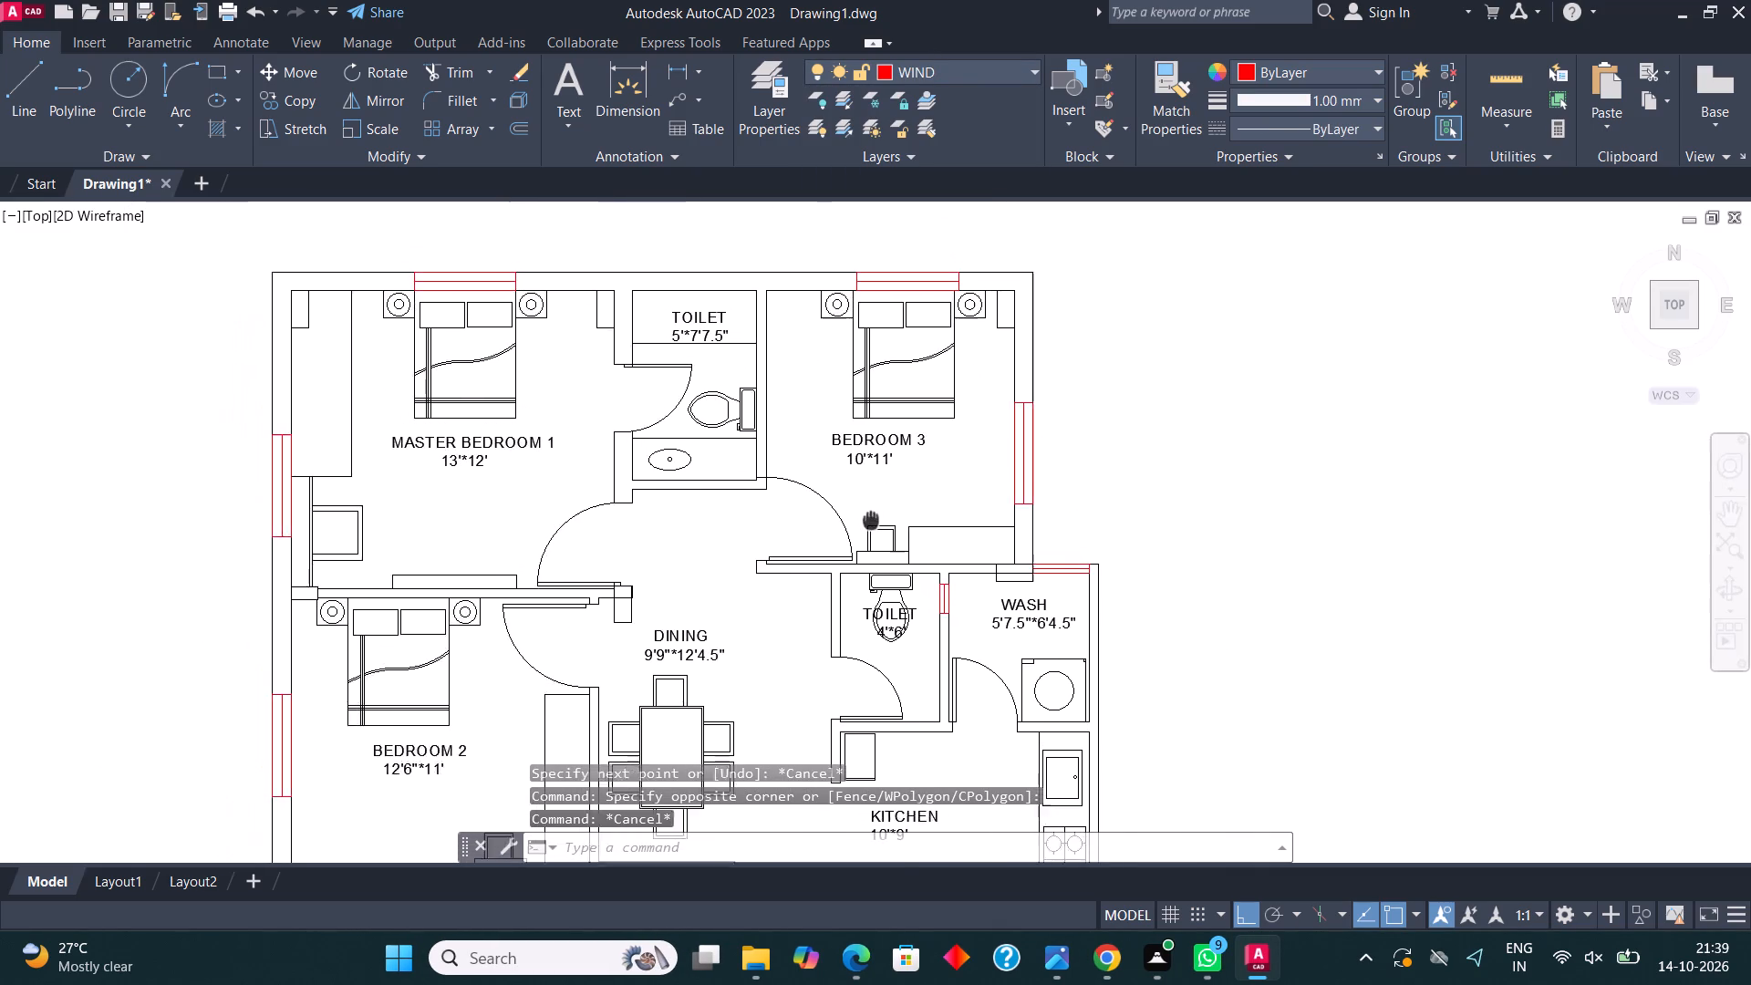
middle_click_drag(871, 522, 909, 335)
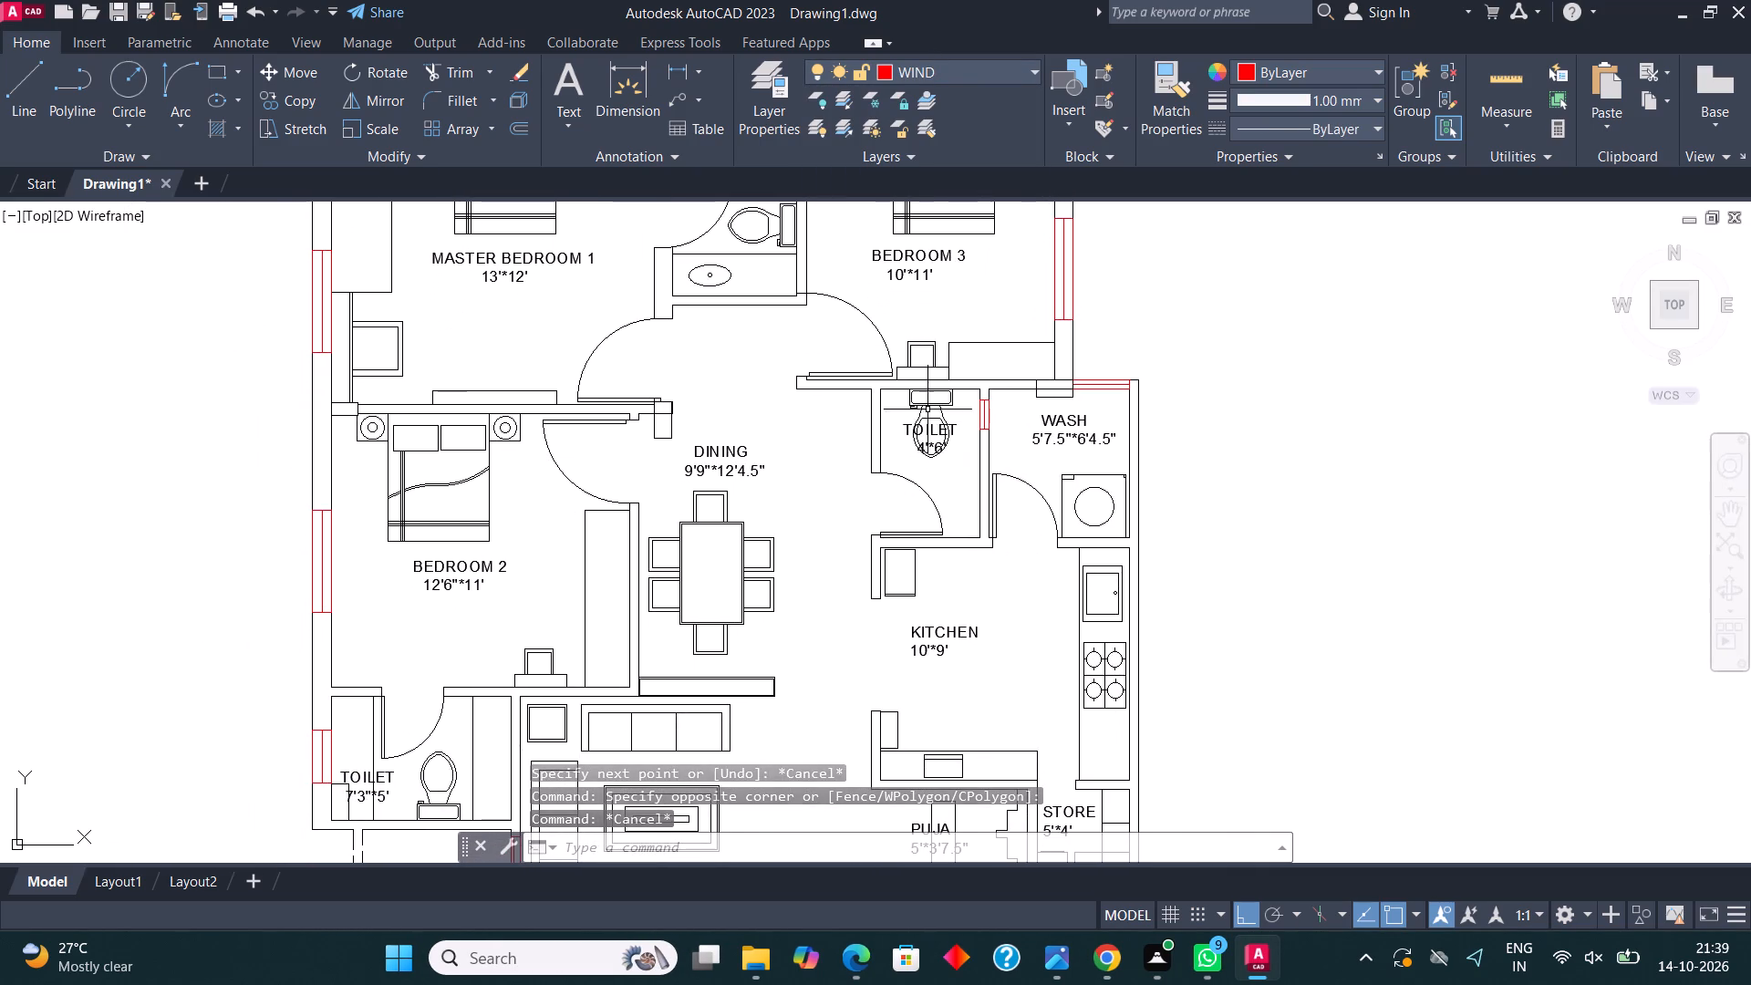
middle_click_drag(952, 632, 931, 436)
middle_click_drag(960, 723, 964, 570)
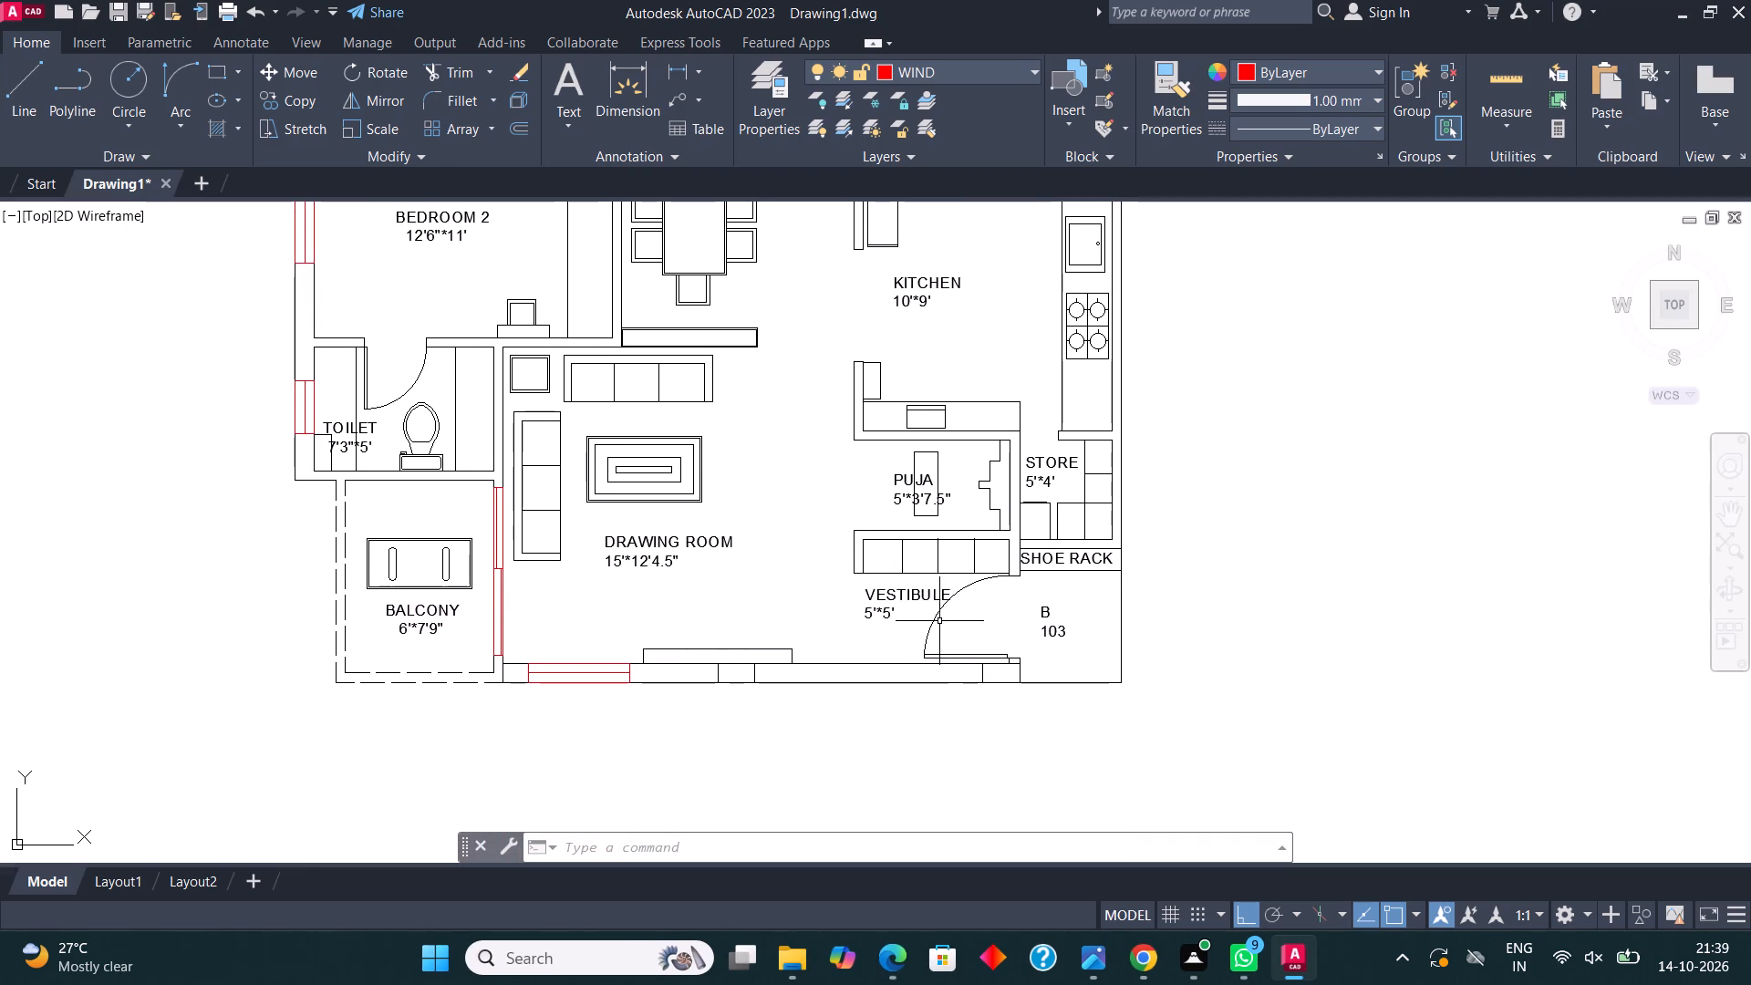
left_click(935, 616)
right_click(933, 616)
left_click(1022, 699)
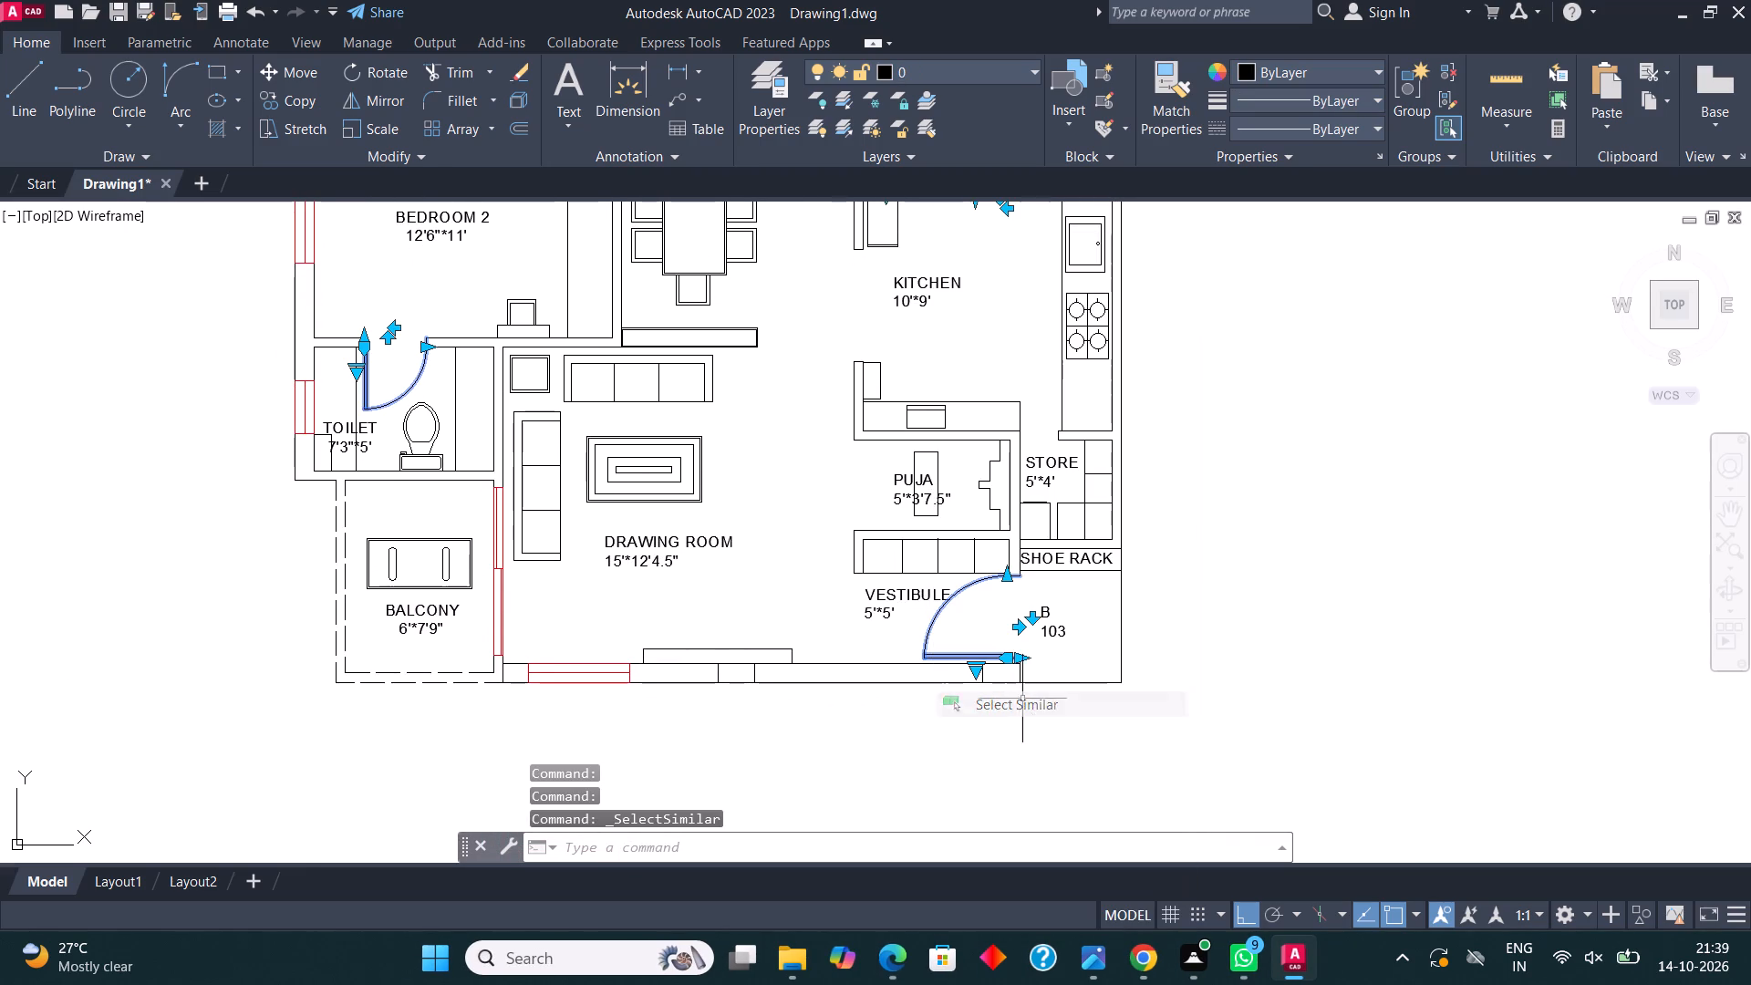
left_click(986, 69)
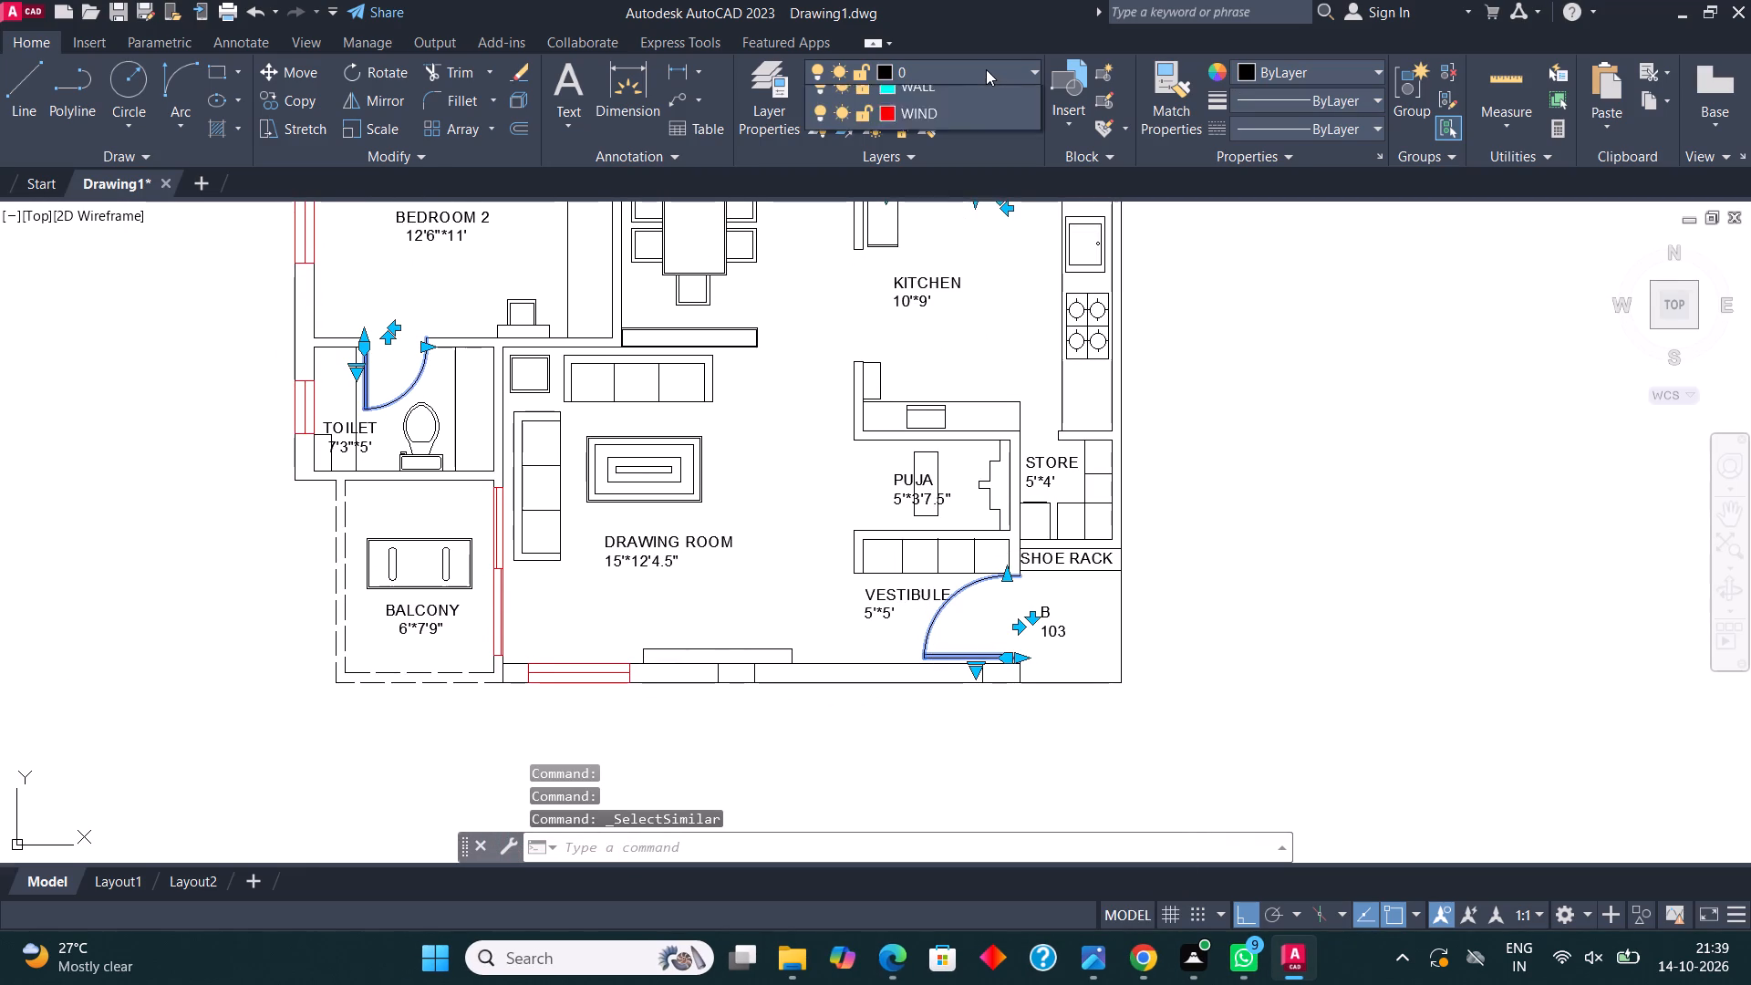
left_click(964, 143)
key("Escape")
scroll(881, 606, "down", 1)
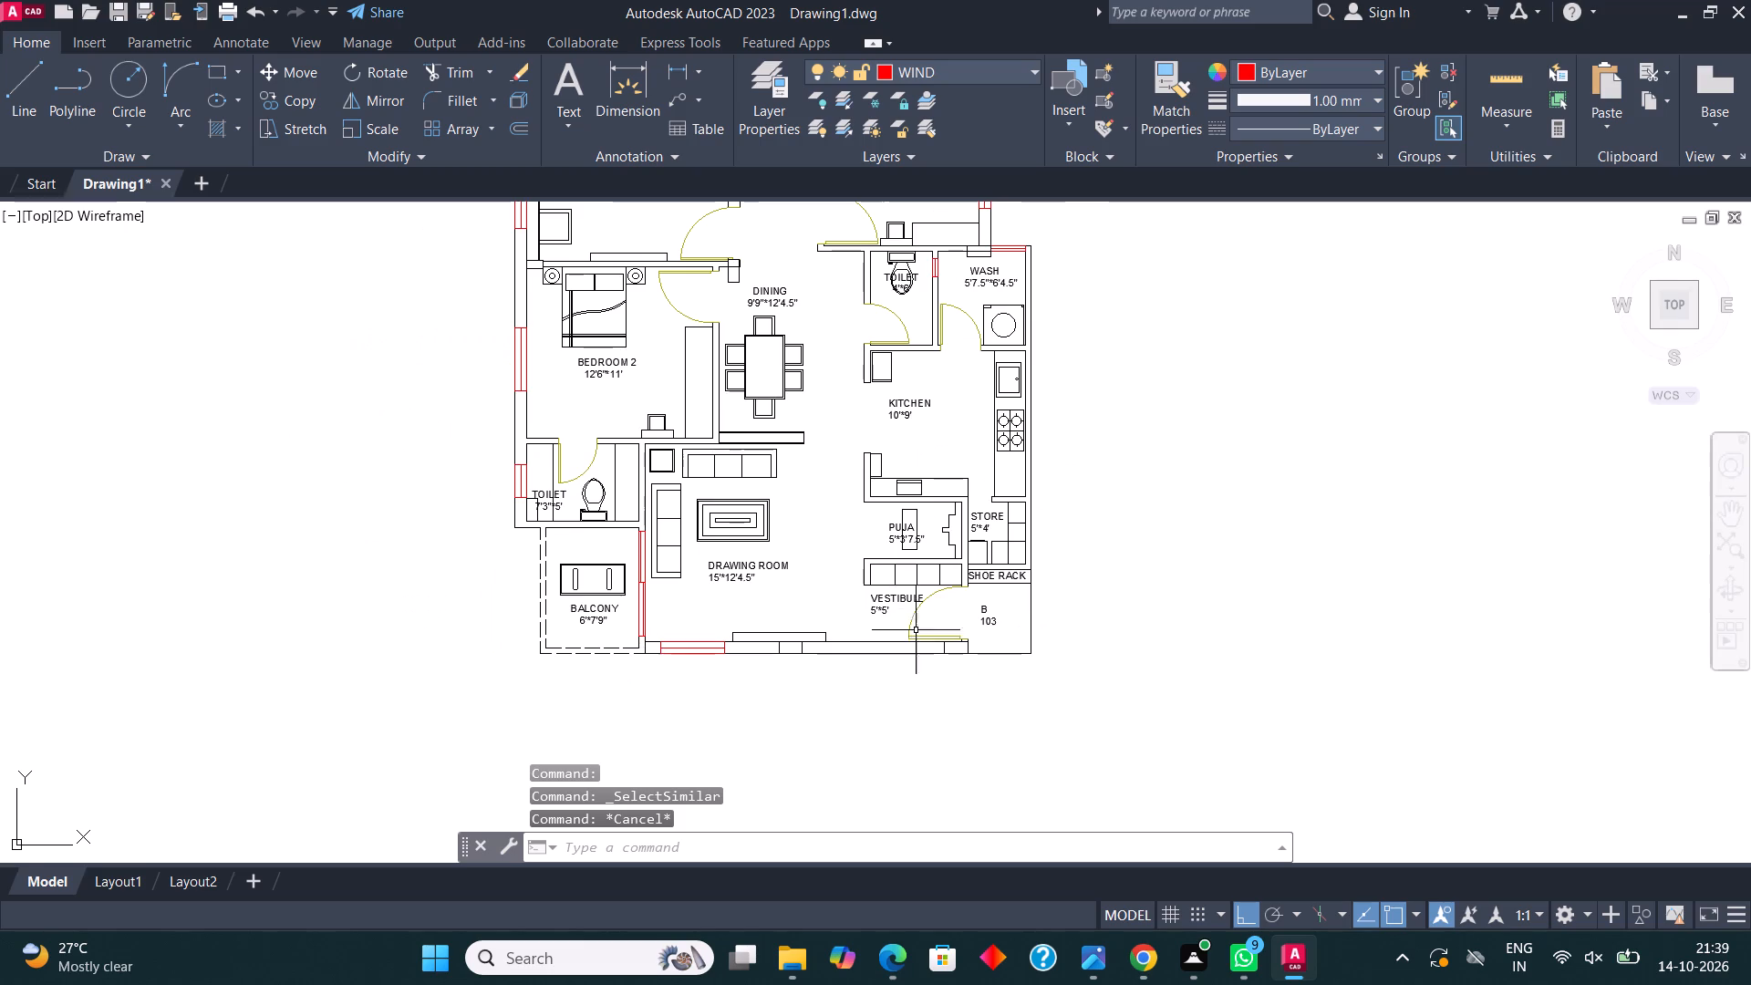
With COLUMN as the current layer, fill the three columns along the upper wall of Master Bedroom 1 and Bedroom 3 with a SOLID hatch.
middle_click_drag(932, 678, 957, 750)
middle_click_drag(695, 315, 927, 699)
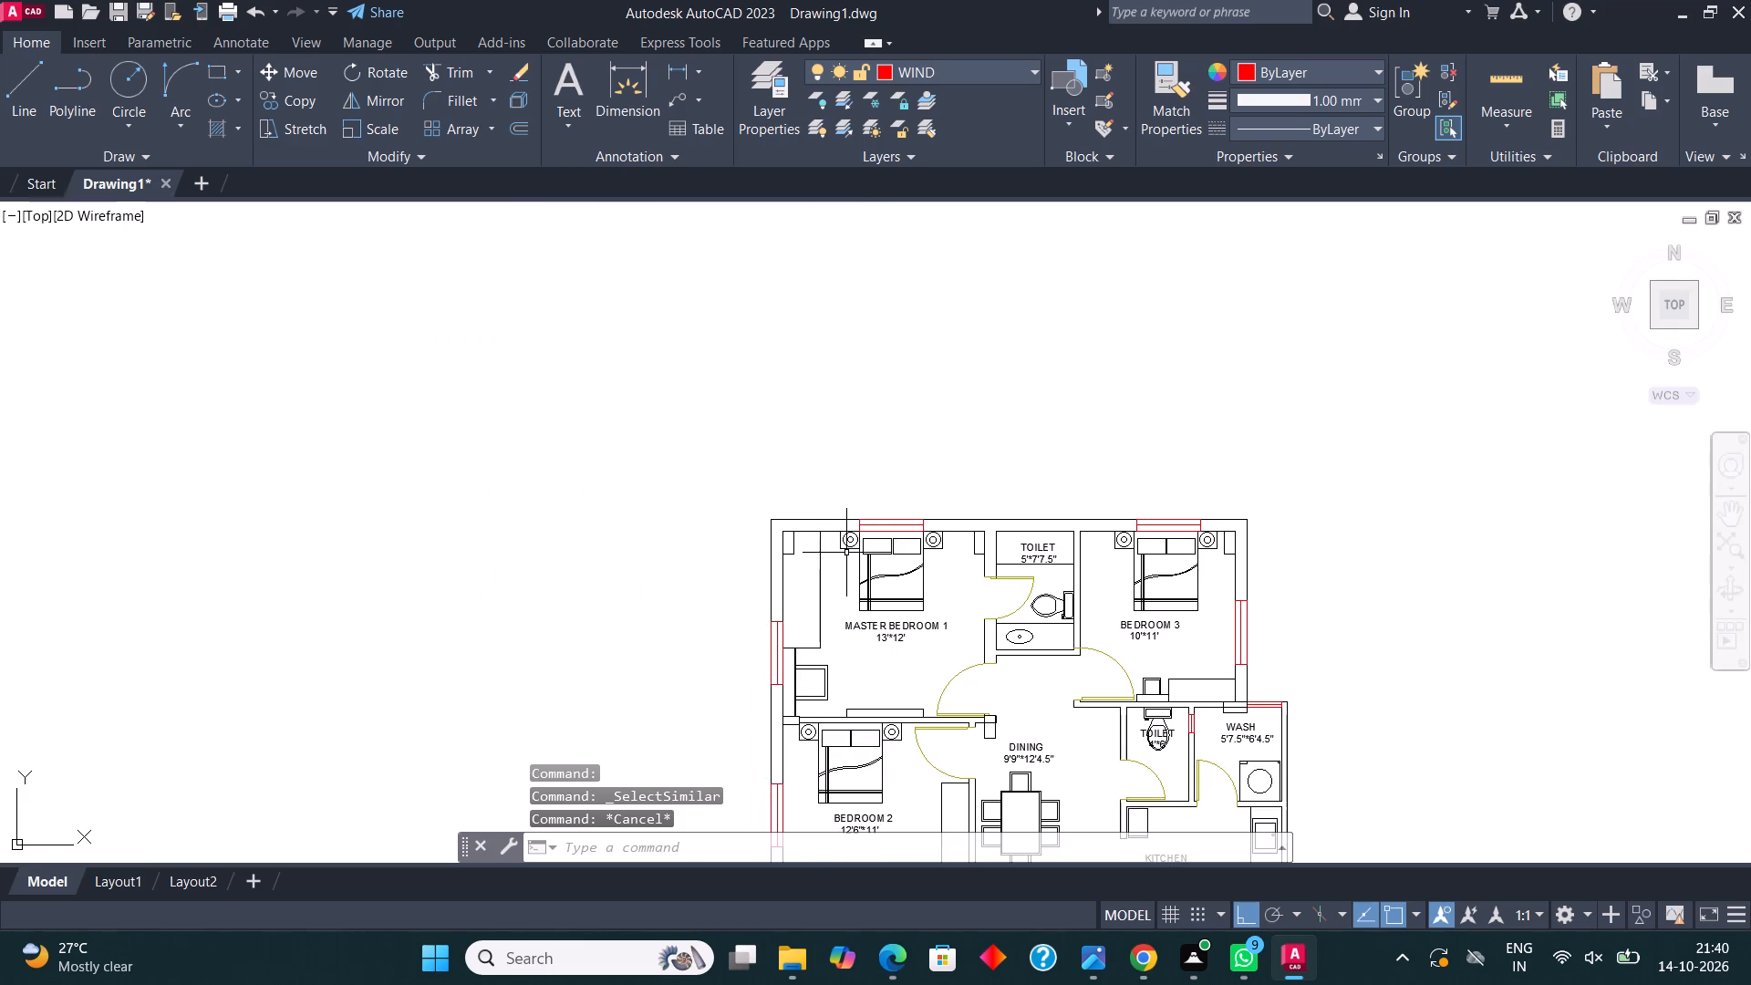
scroll(826, 540, "up", 3)
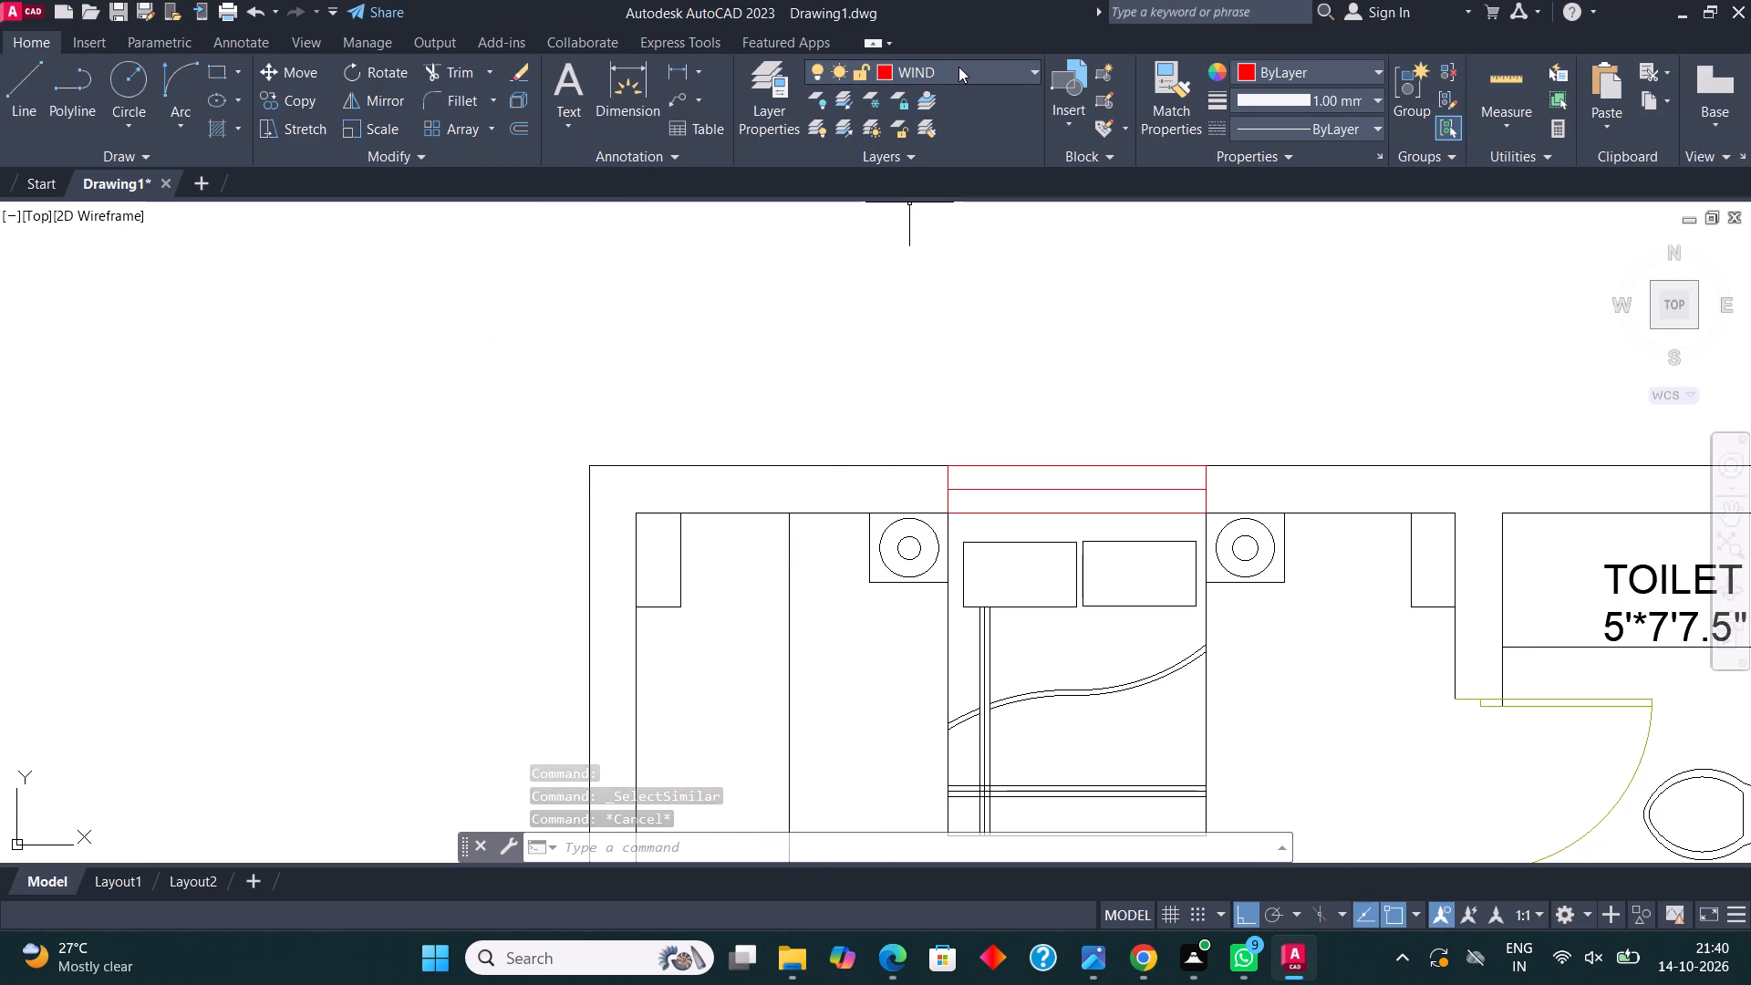
left_click(960, 67)
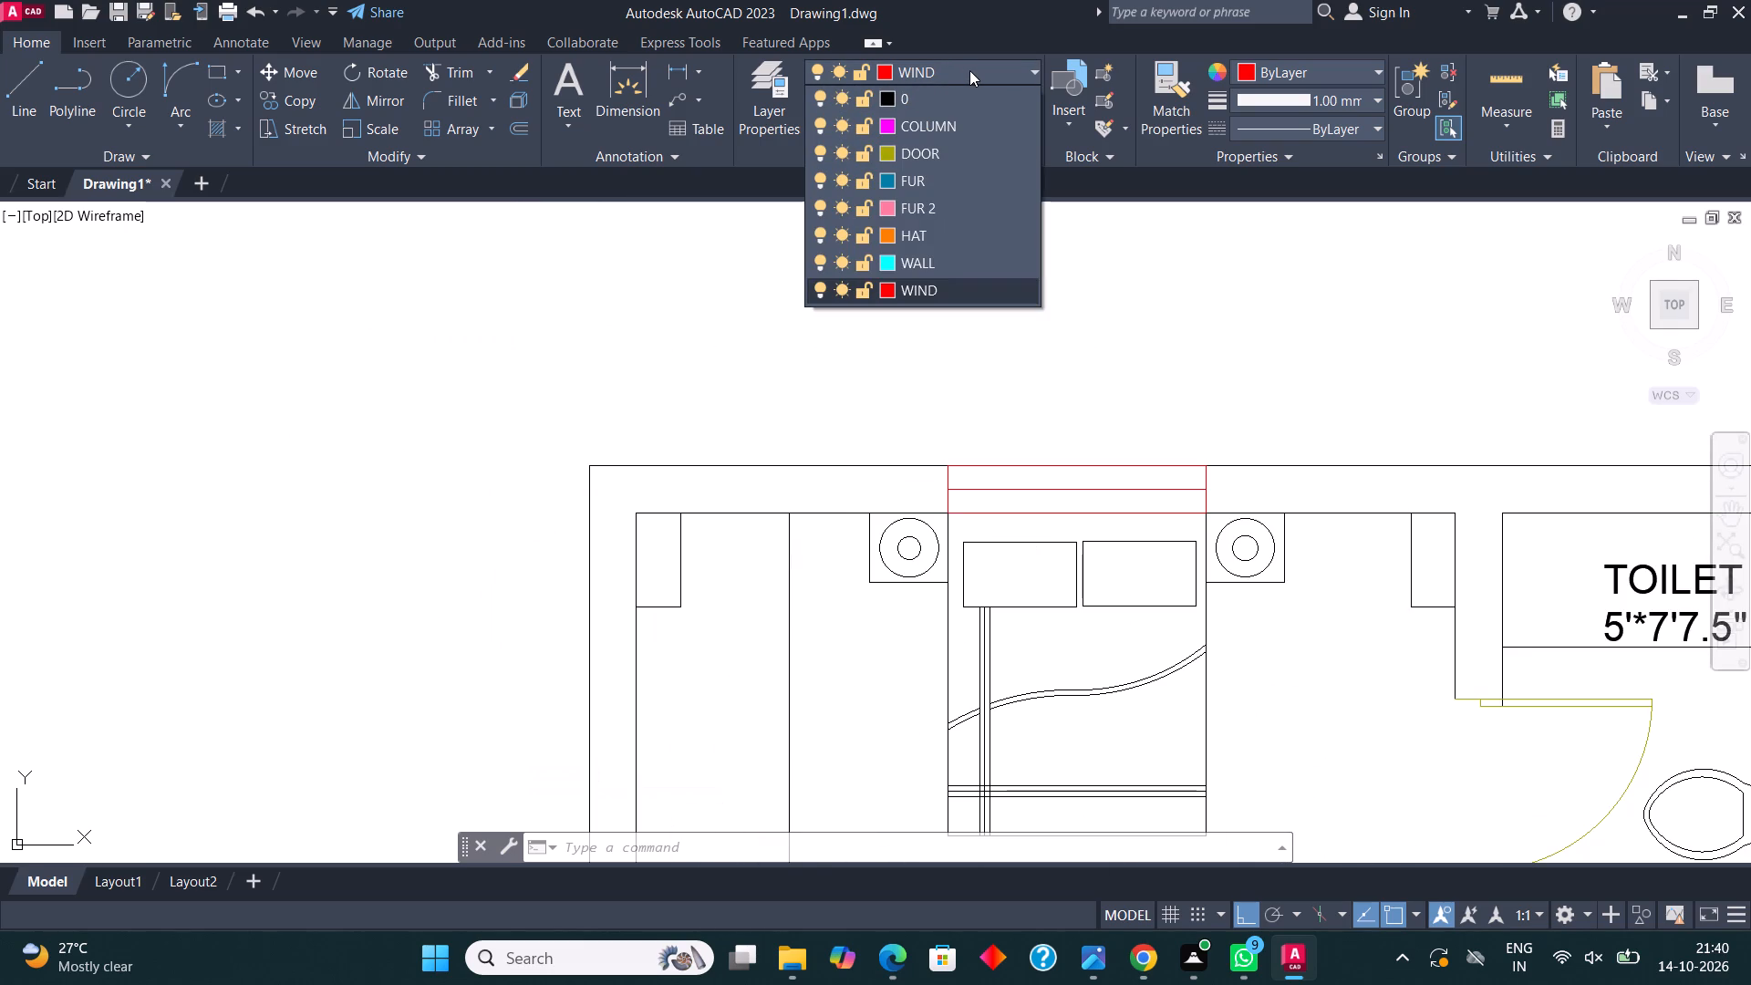
left_click(948, 127)
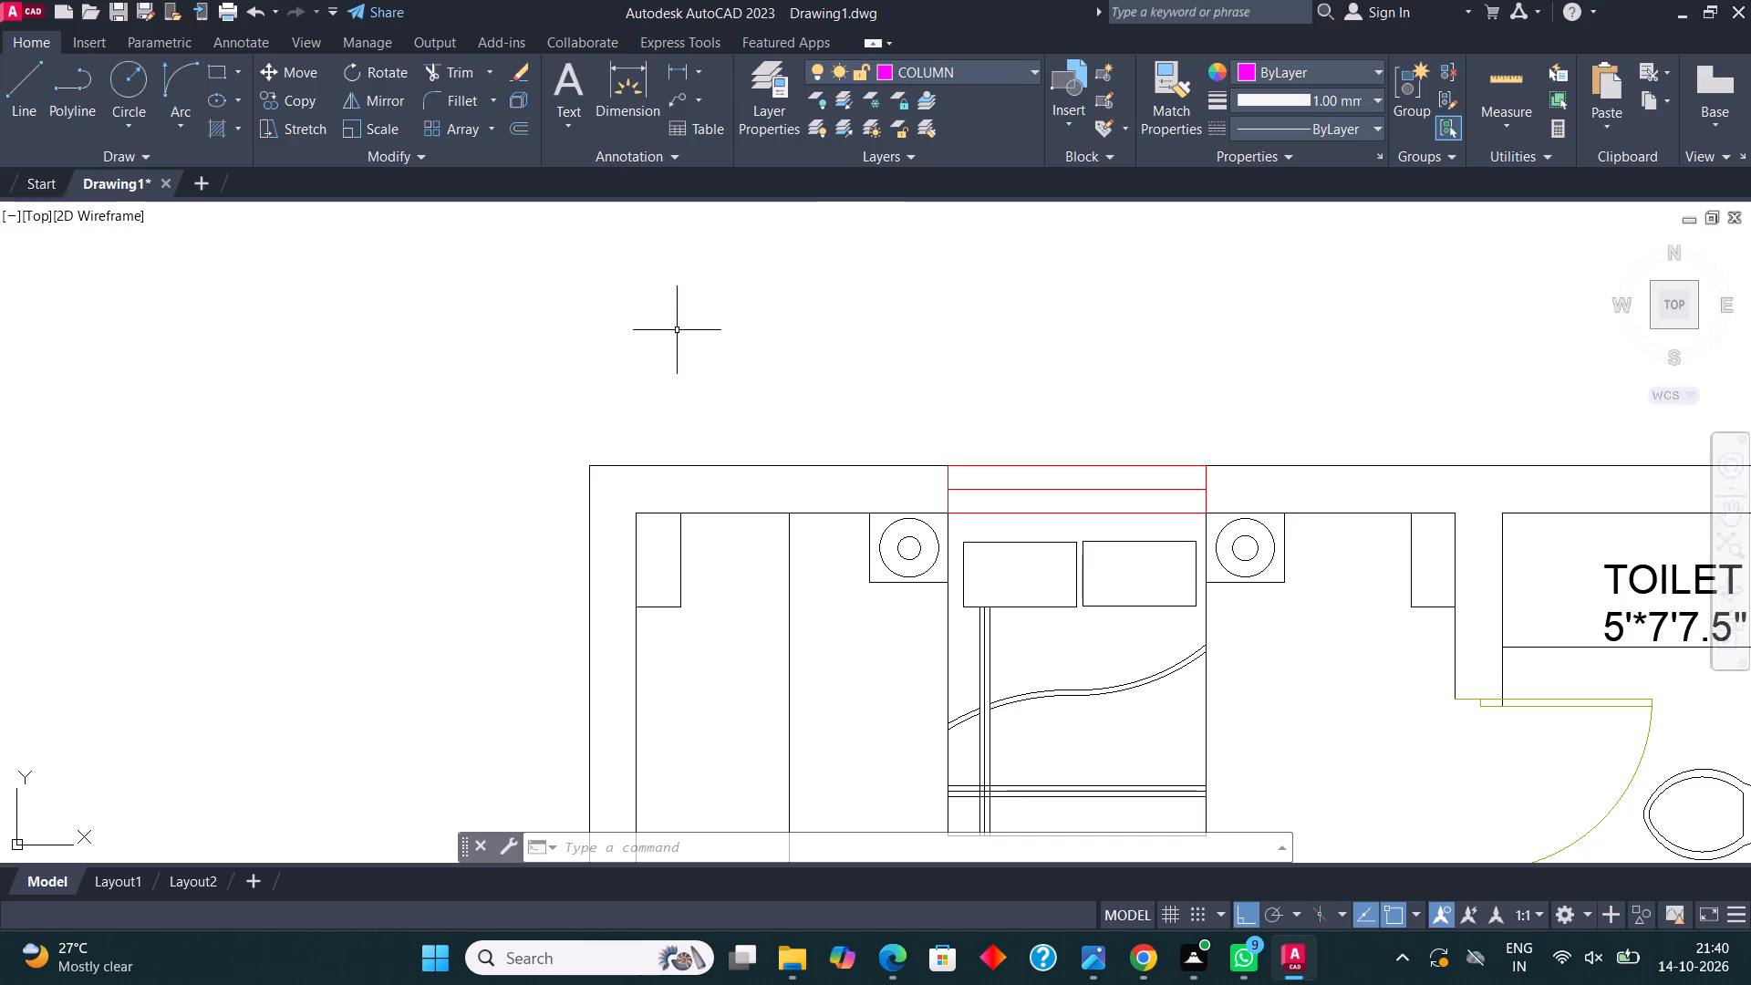
key("h")
key("Return")
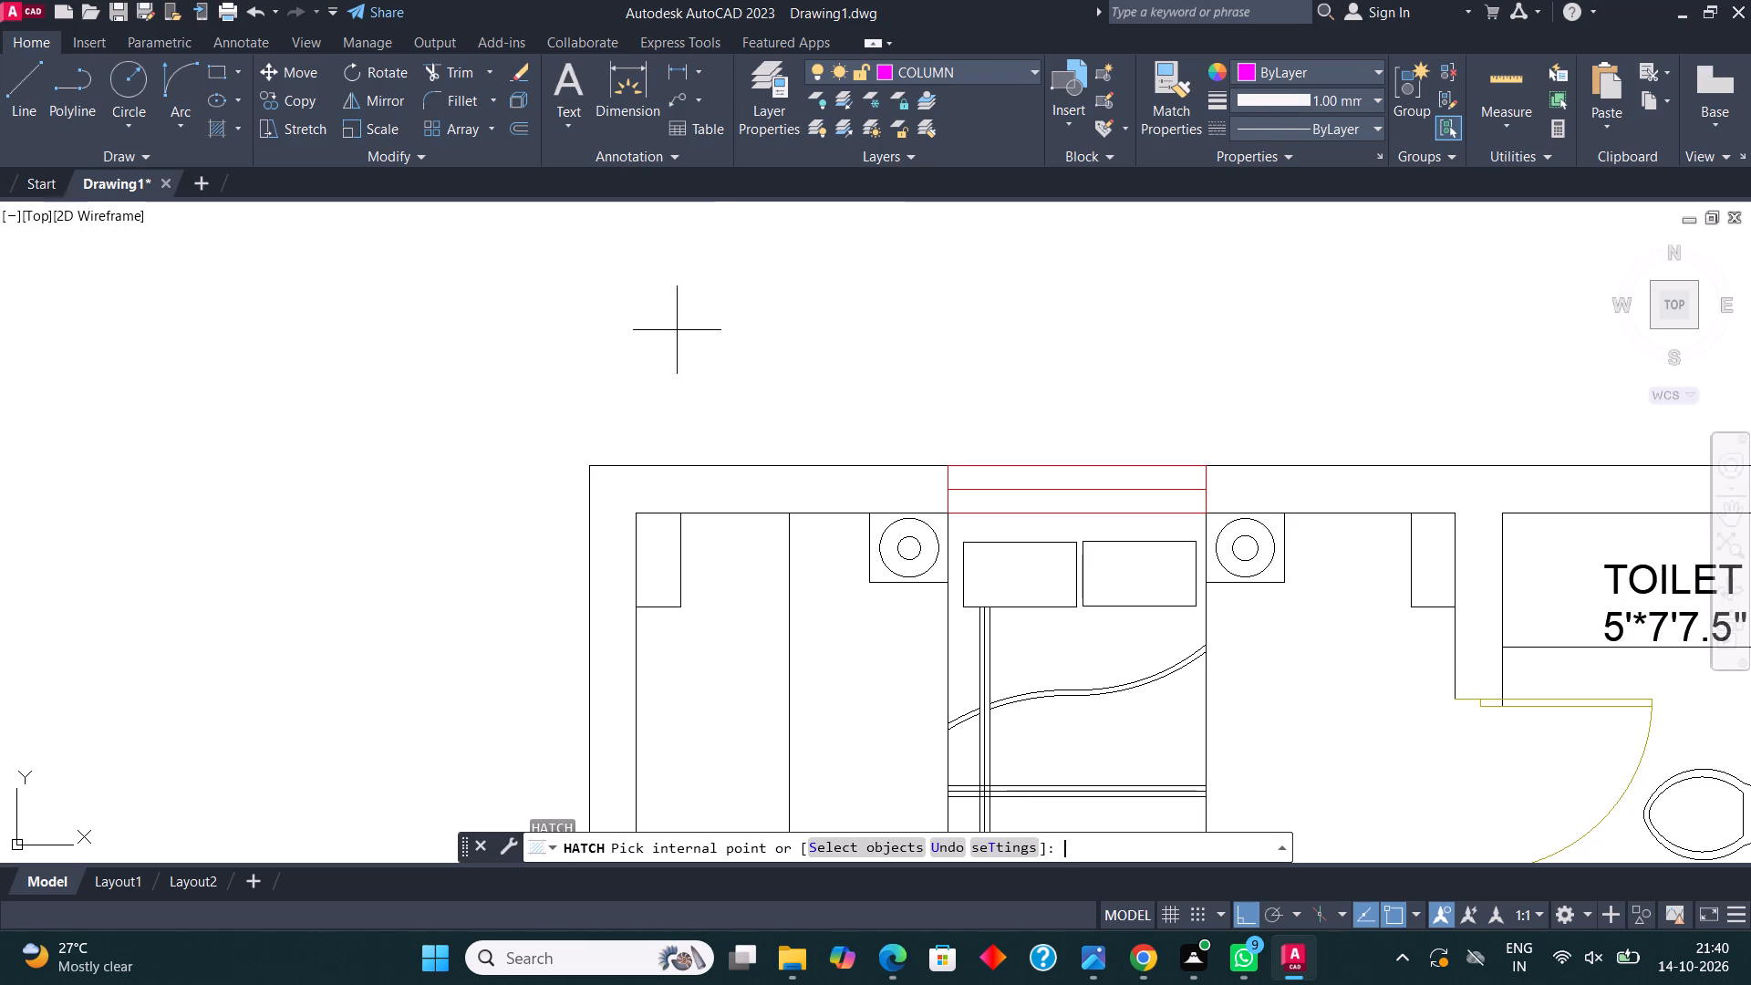
left_click(648, 581)
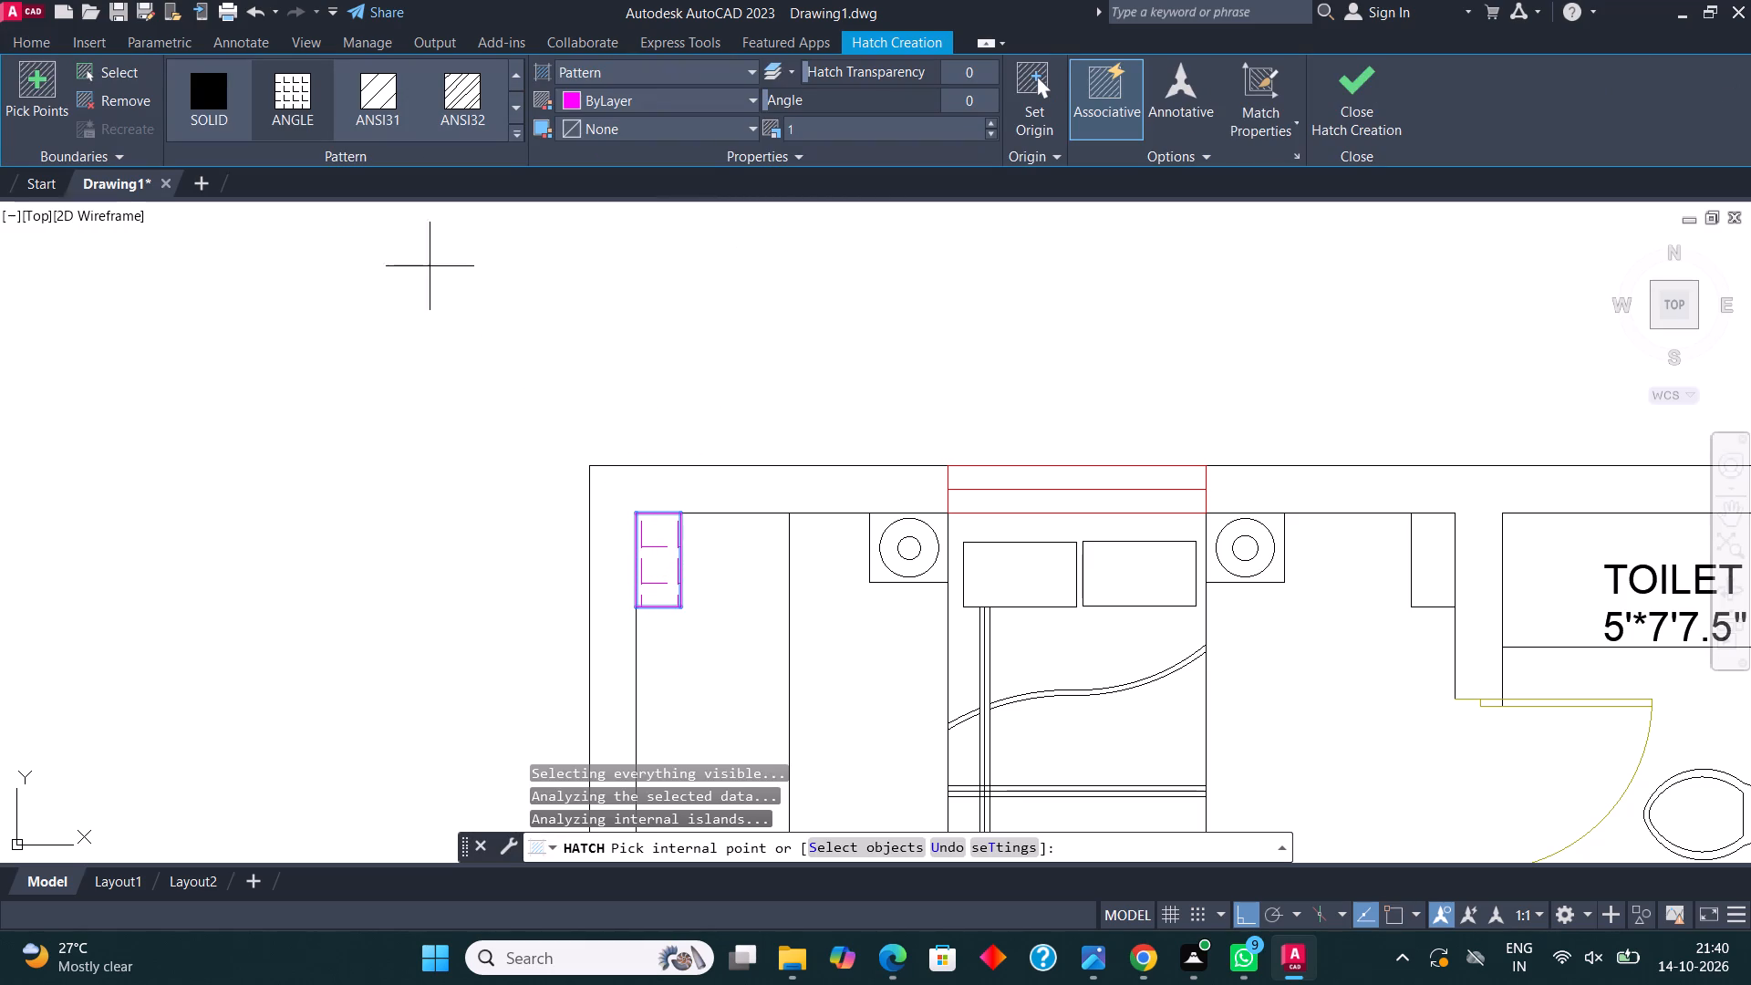
left_click(223, 106)
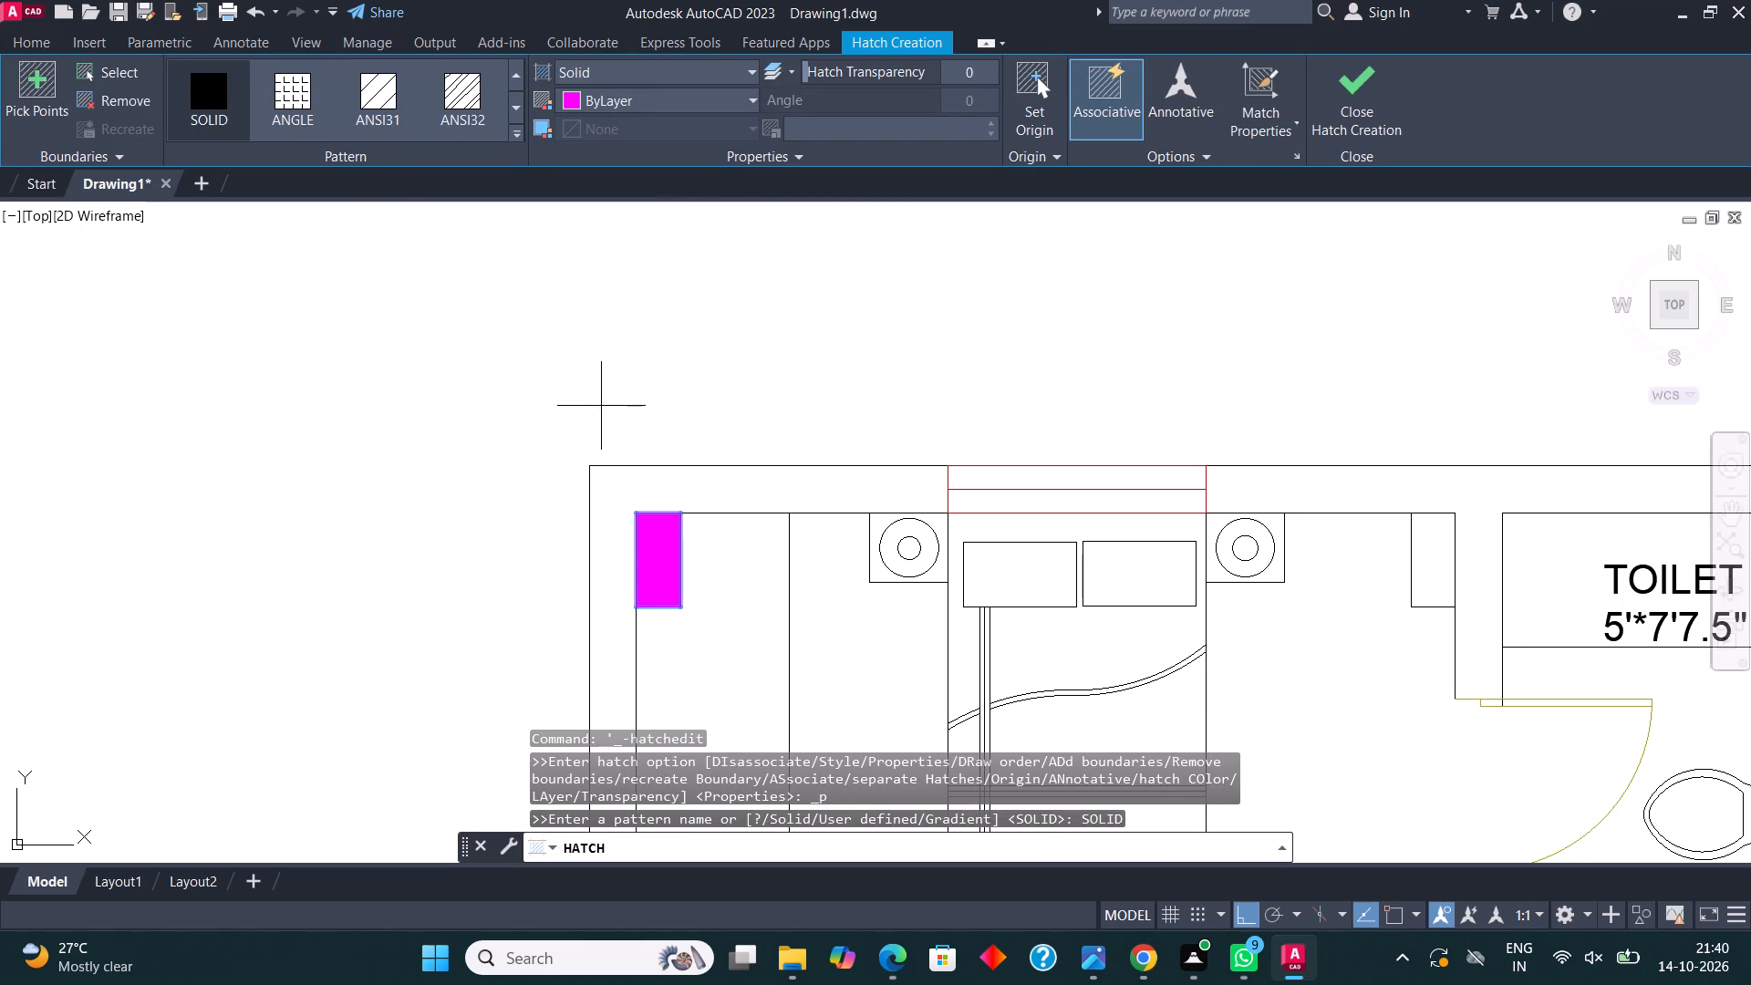
scroll(609, 420, "down", 1)
scroll(1188, 532, "down", 1)
middle_click_drag(1189, 501, 986, 434)
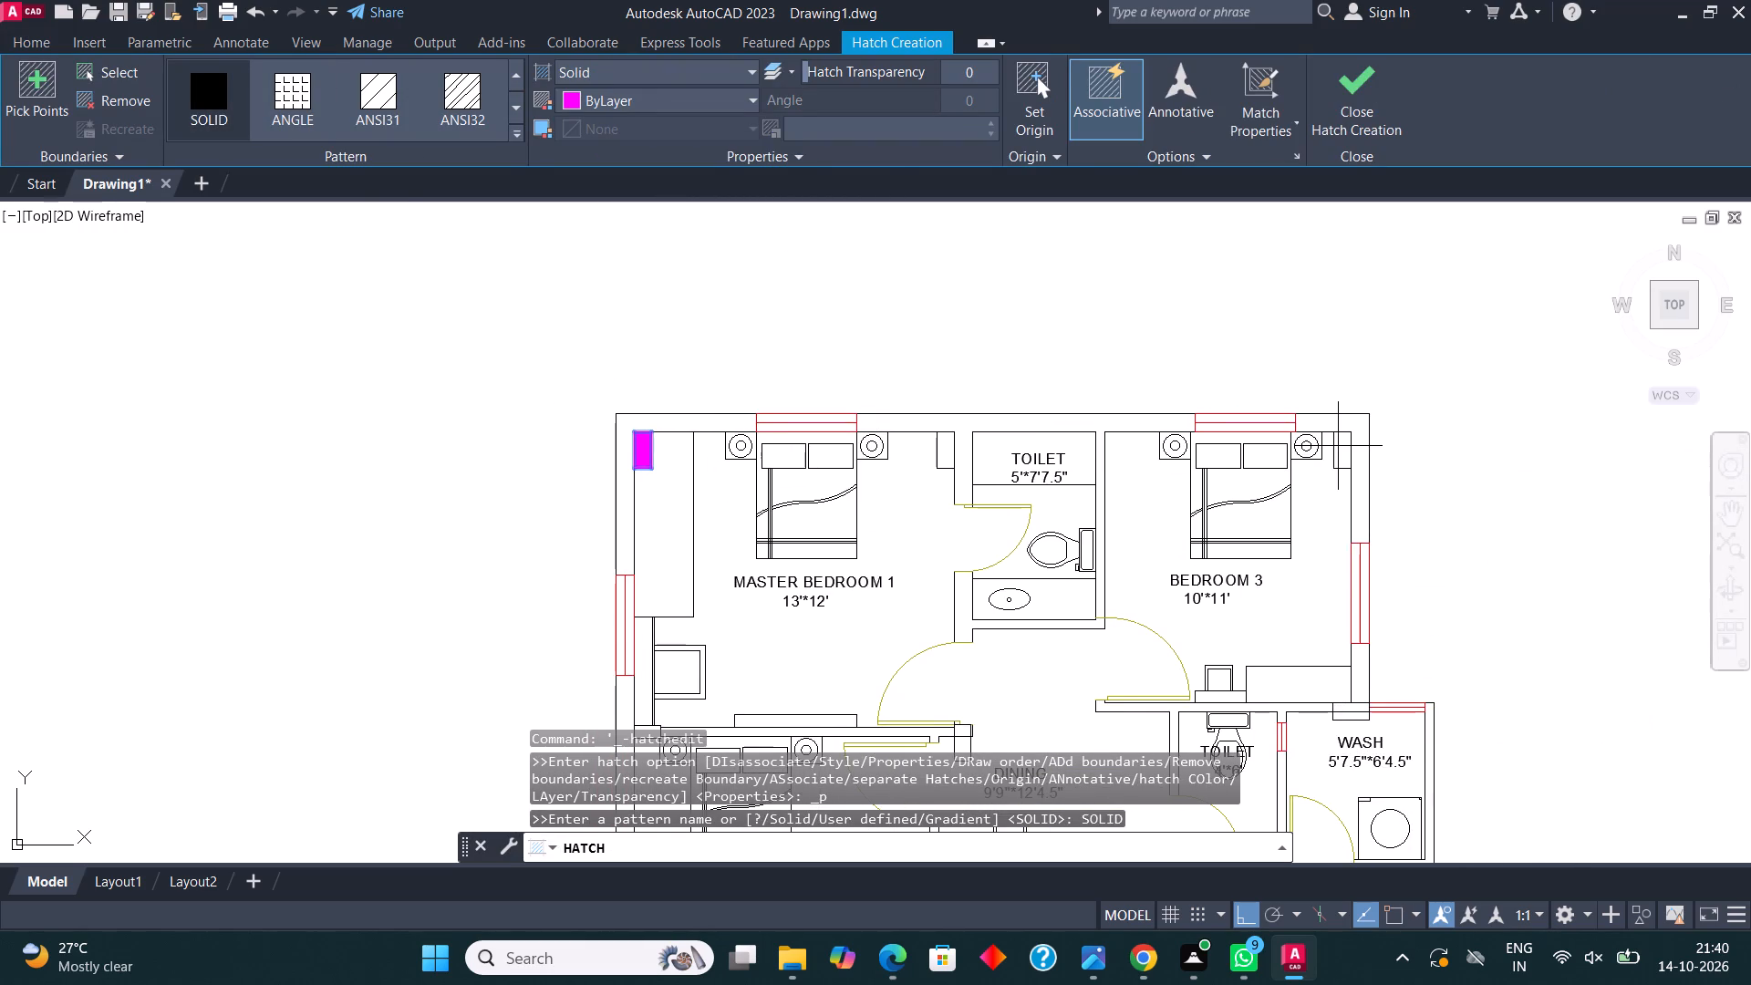
left_click(1341, 446)
left_click(950, 440)
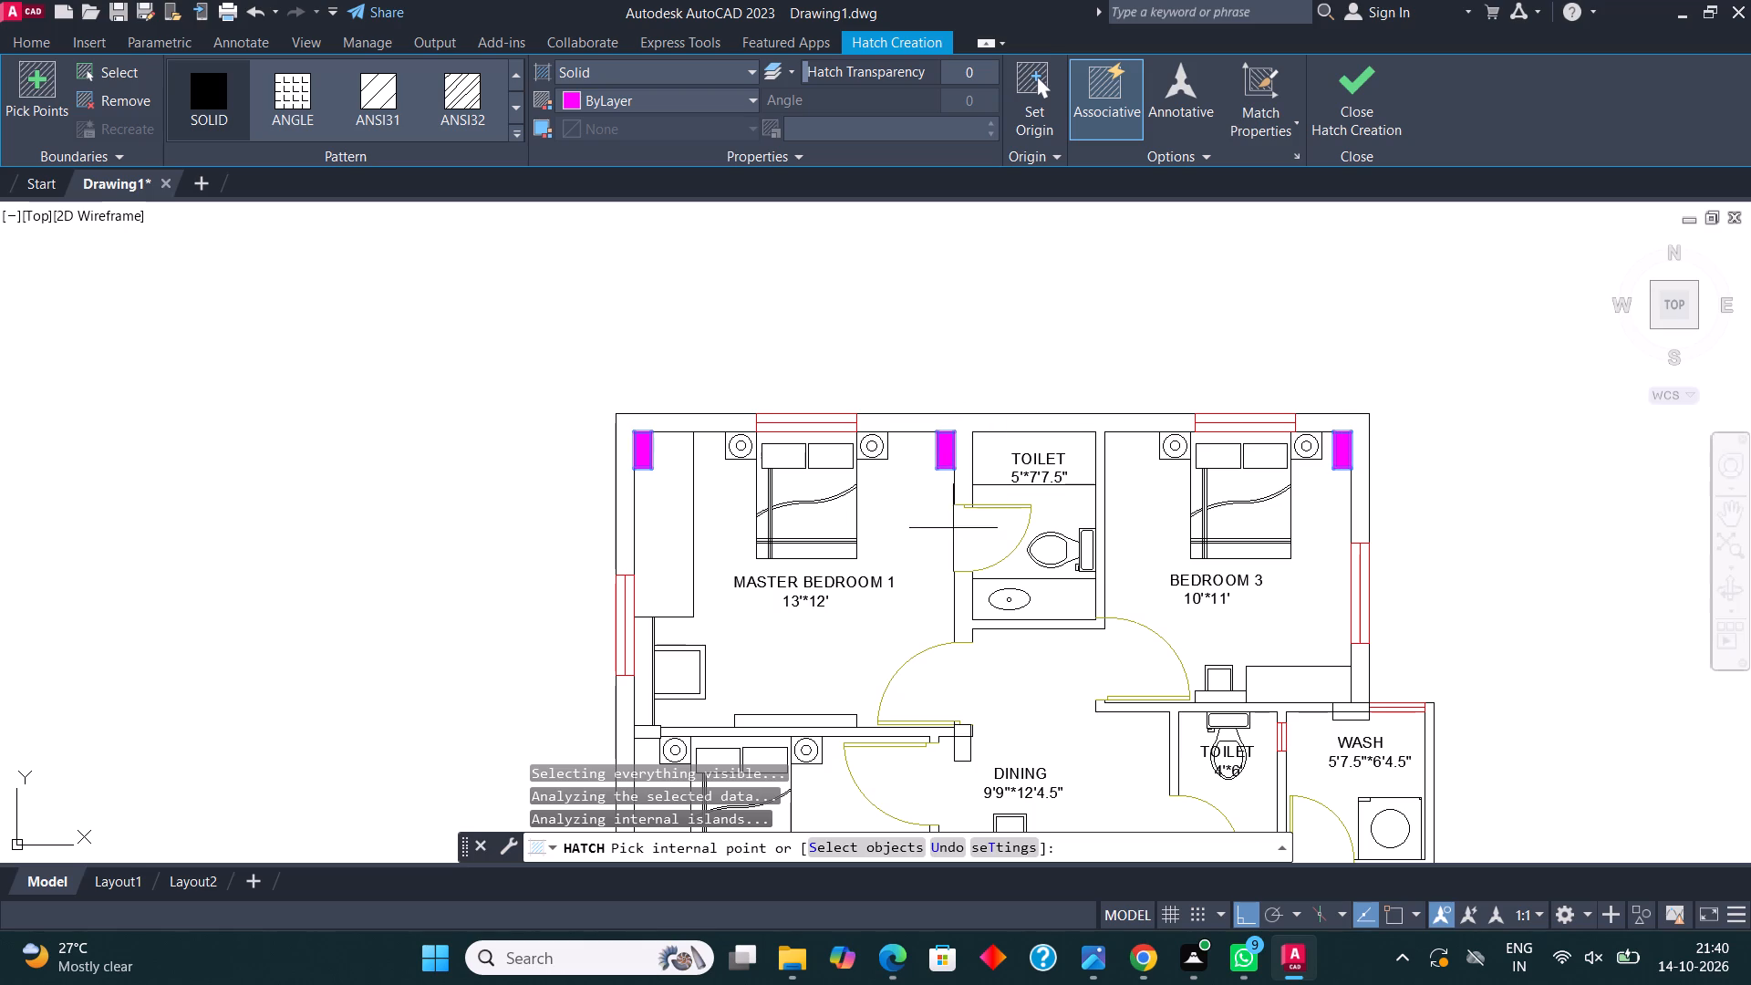
Add solid column fills at the wall between Master Bedroom 1 and Bedroom 2, the dining corner, and above the wash area.
middle_click_drag(927, 651, 950, 476)
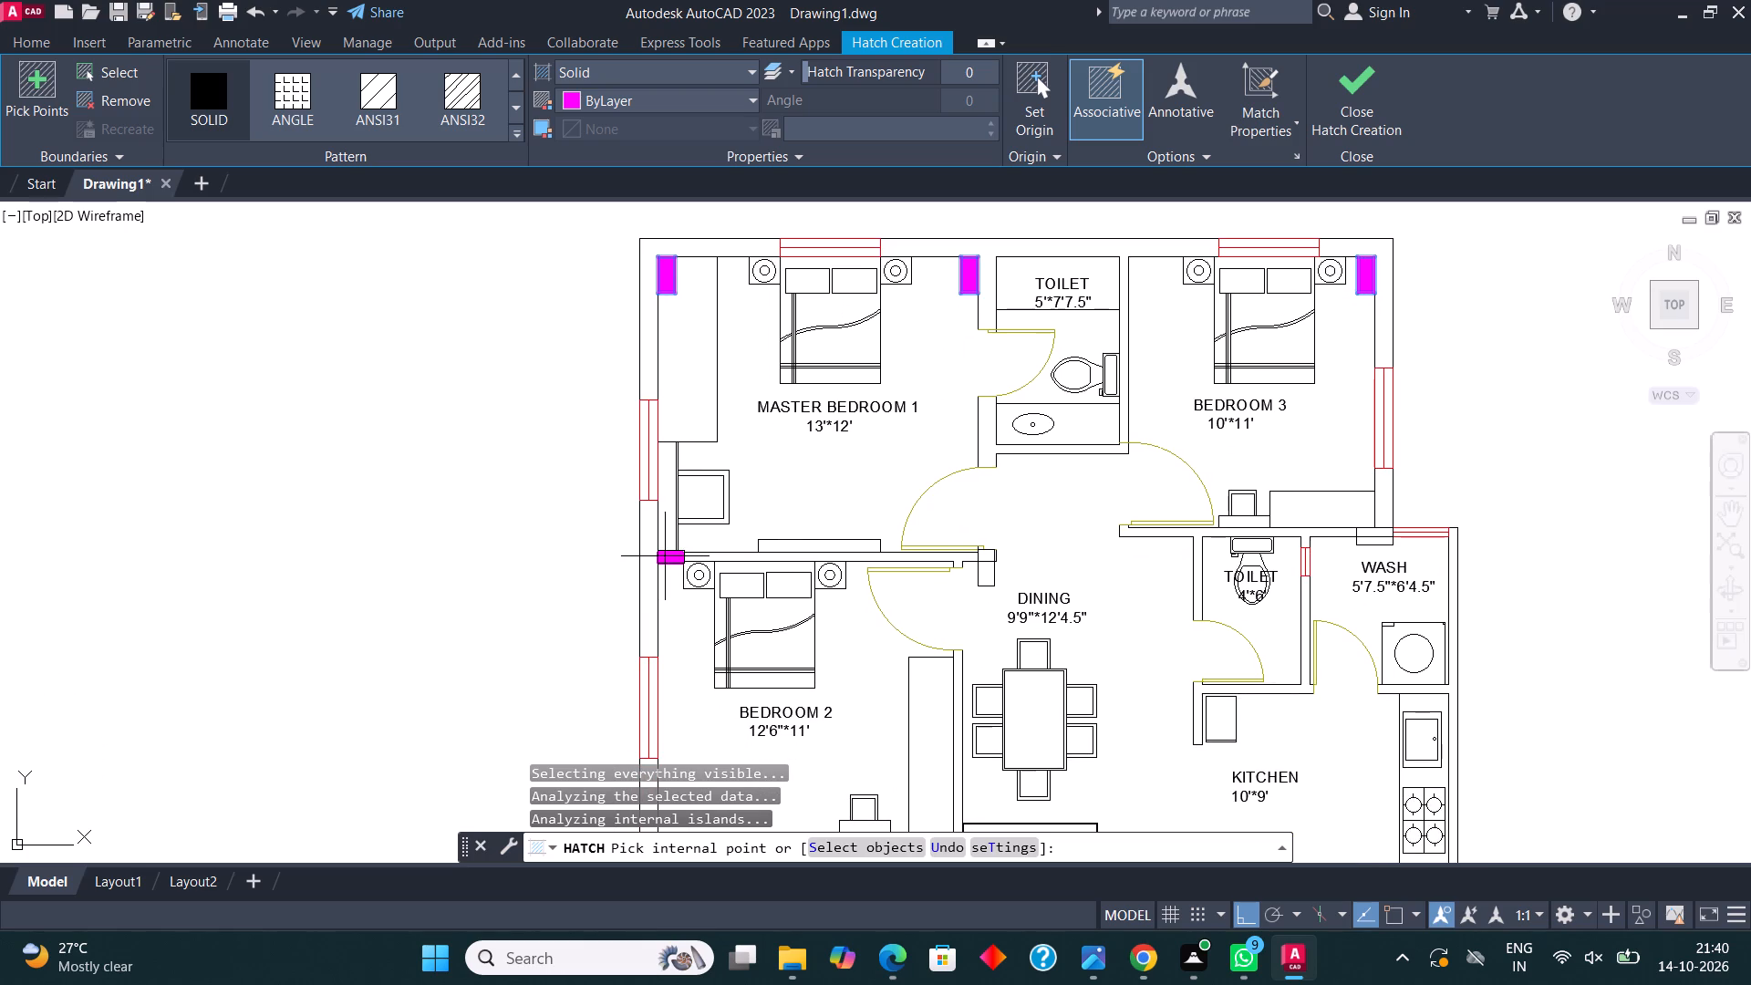
left_click(669, 556)
left_click(981, 575)
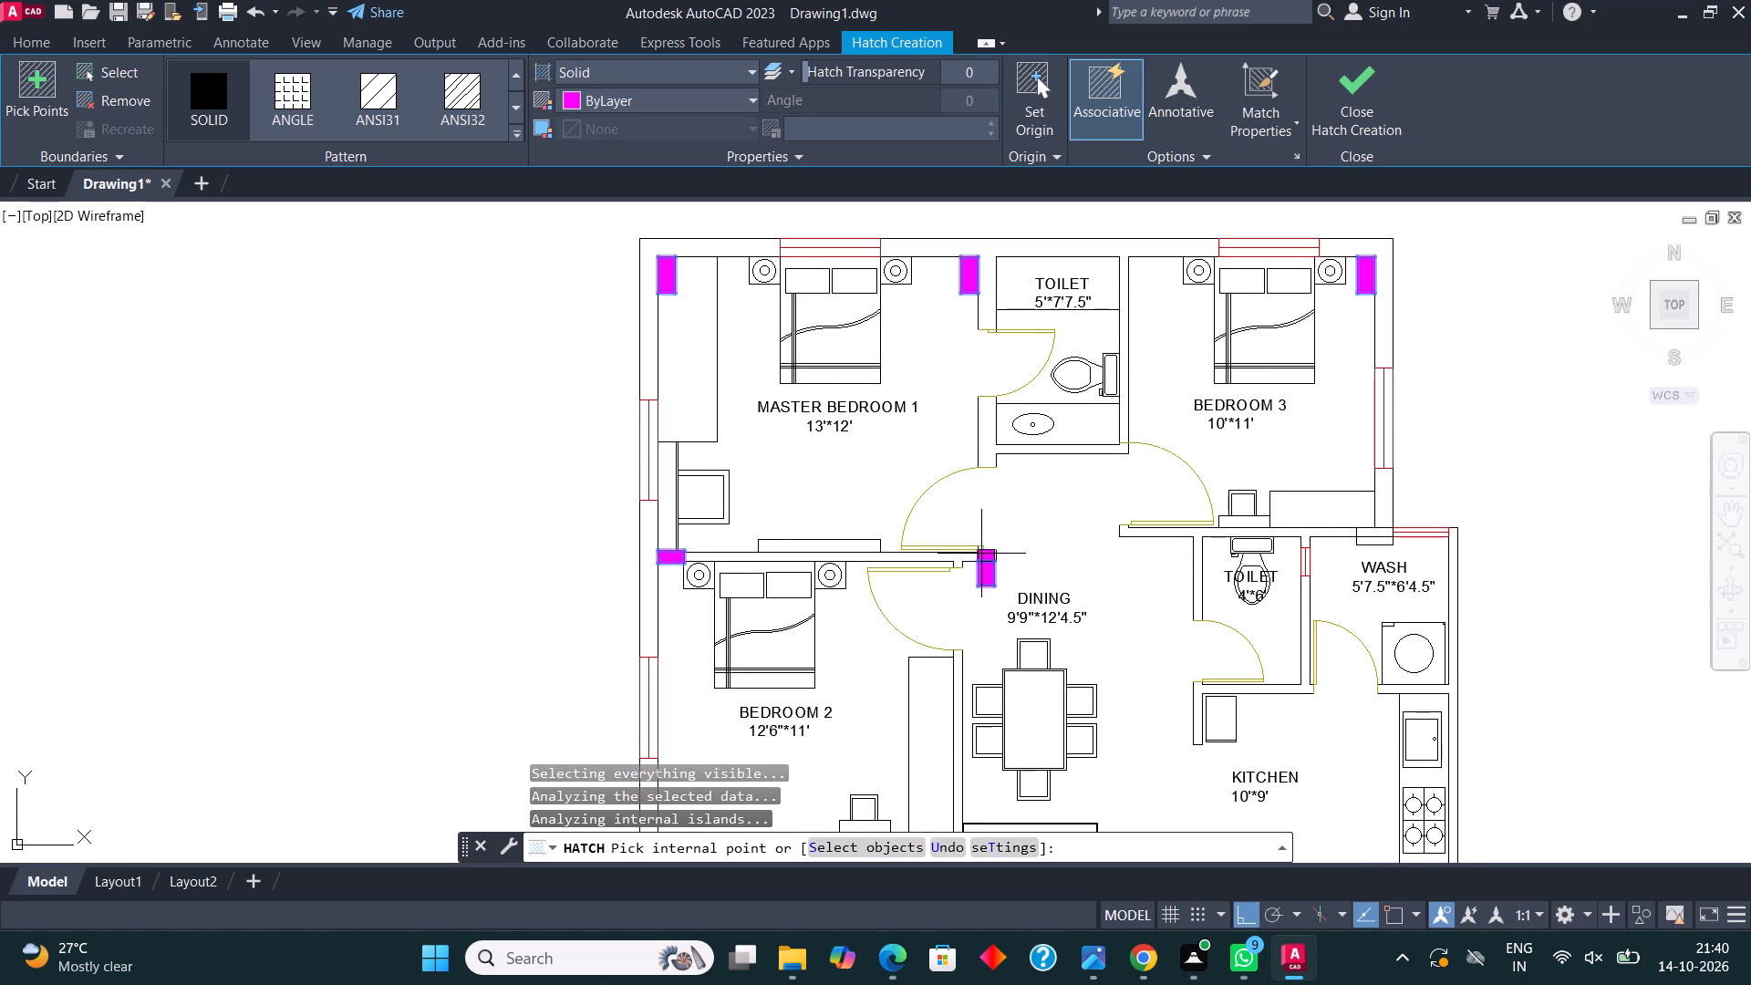
left_click(981, 554)
scroll(988, 561, "up", 4)
scroll(742, 536, "down", 5)
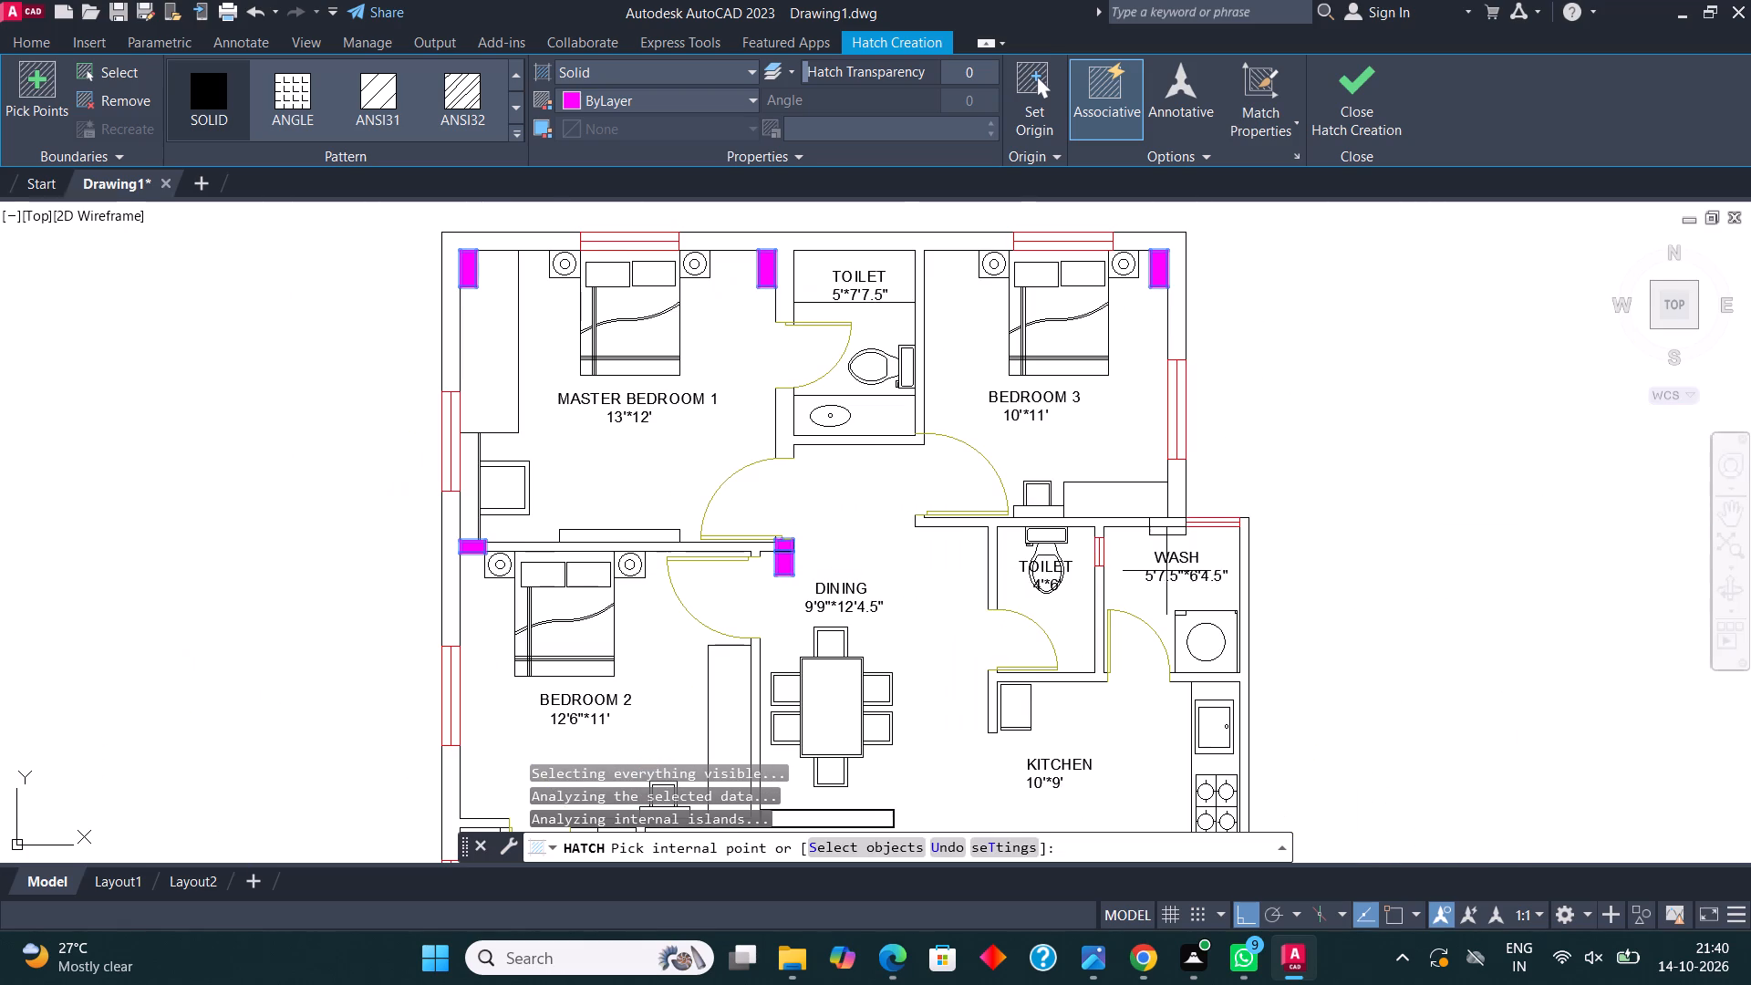
scroll(1197, 526, "up", 3)
left_click(1066, 505)
left_click(1070, 534)
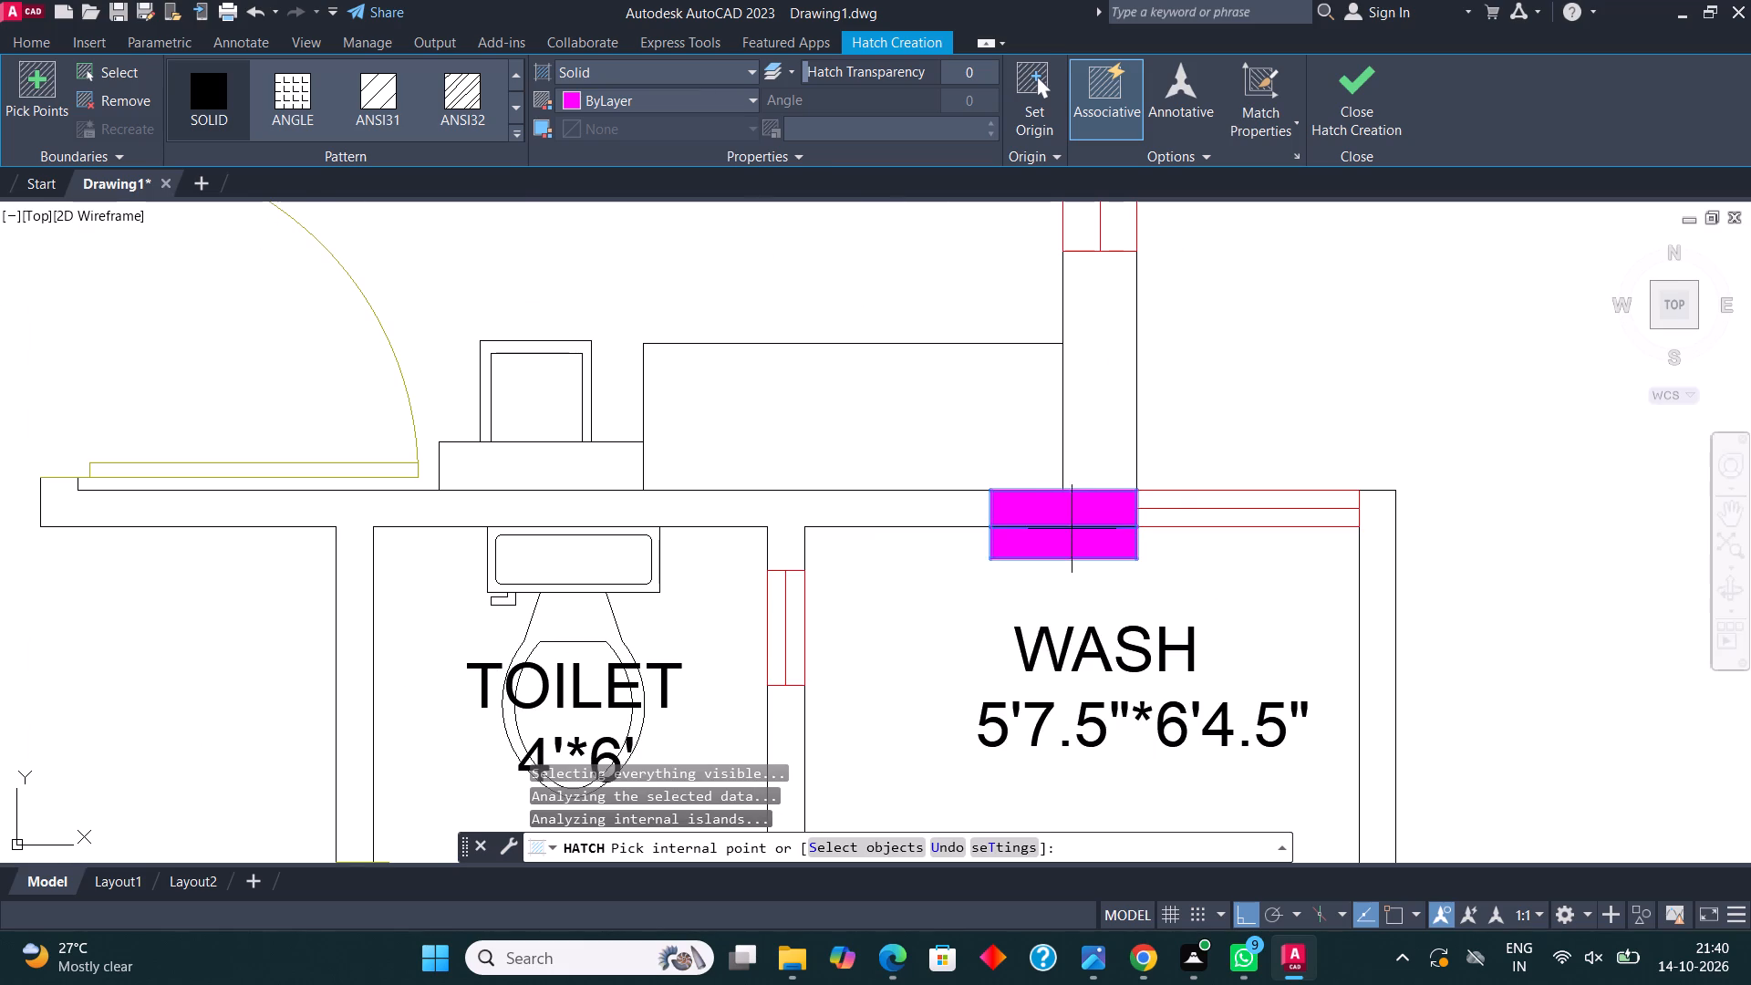
Add solid fills to the three columns in the lower outer wall of the drawing room and vestibule.
scroll(1071, 430, "down", 5)
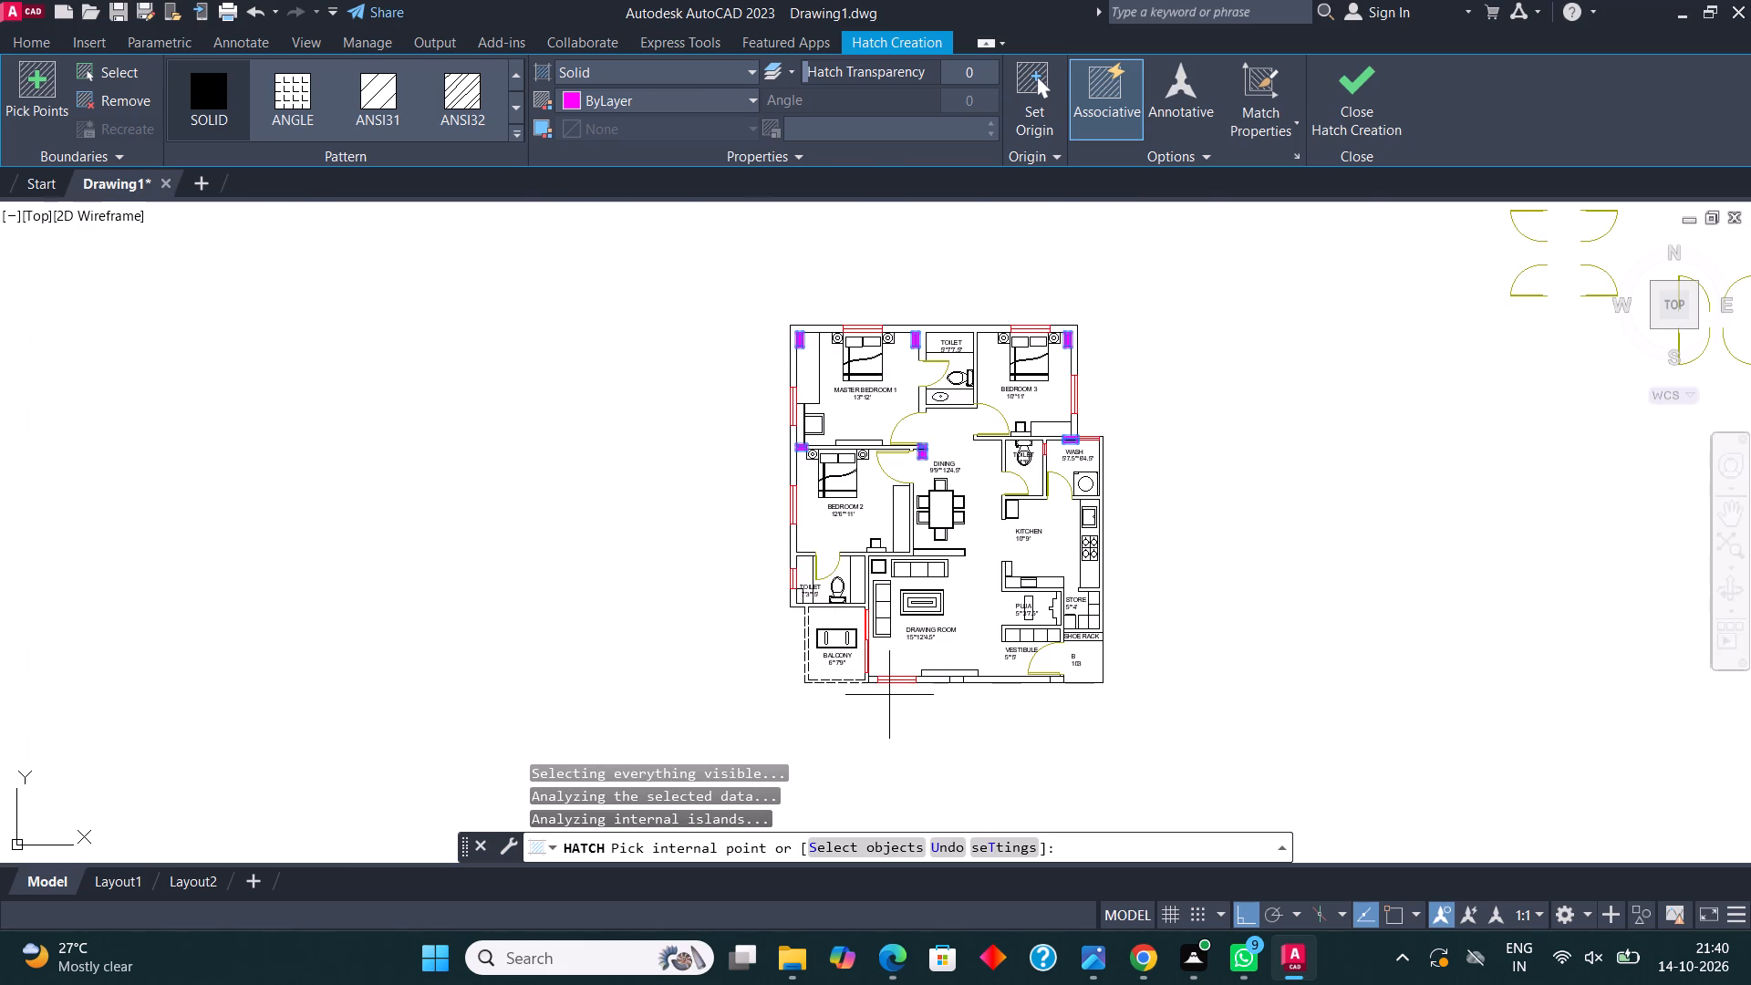
scroll(889, 695, "up", 5)
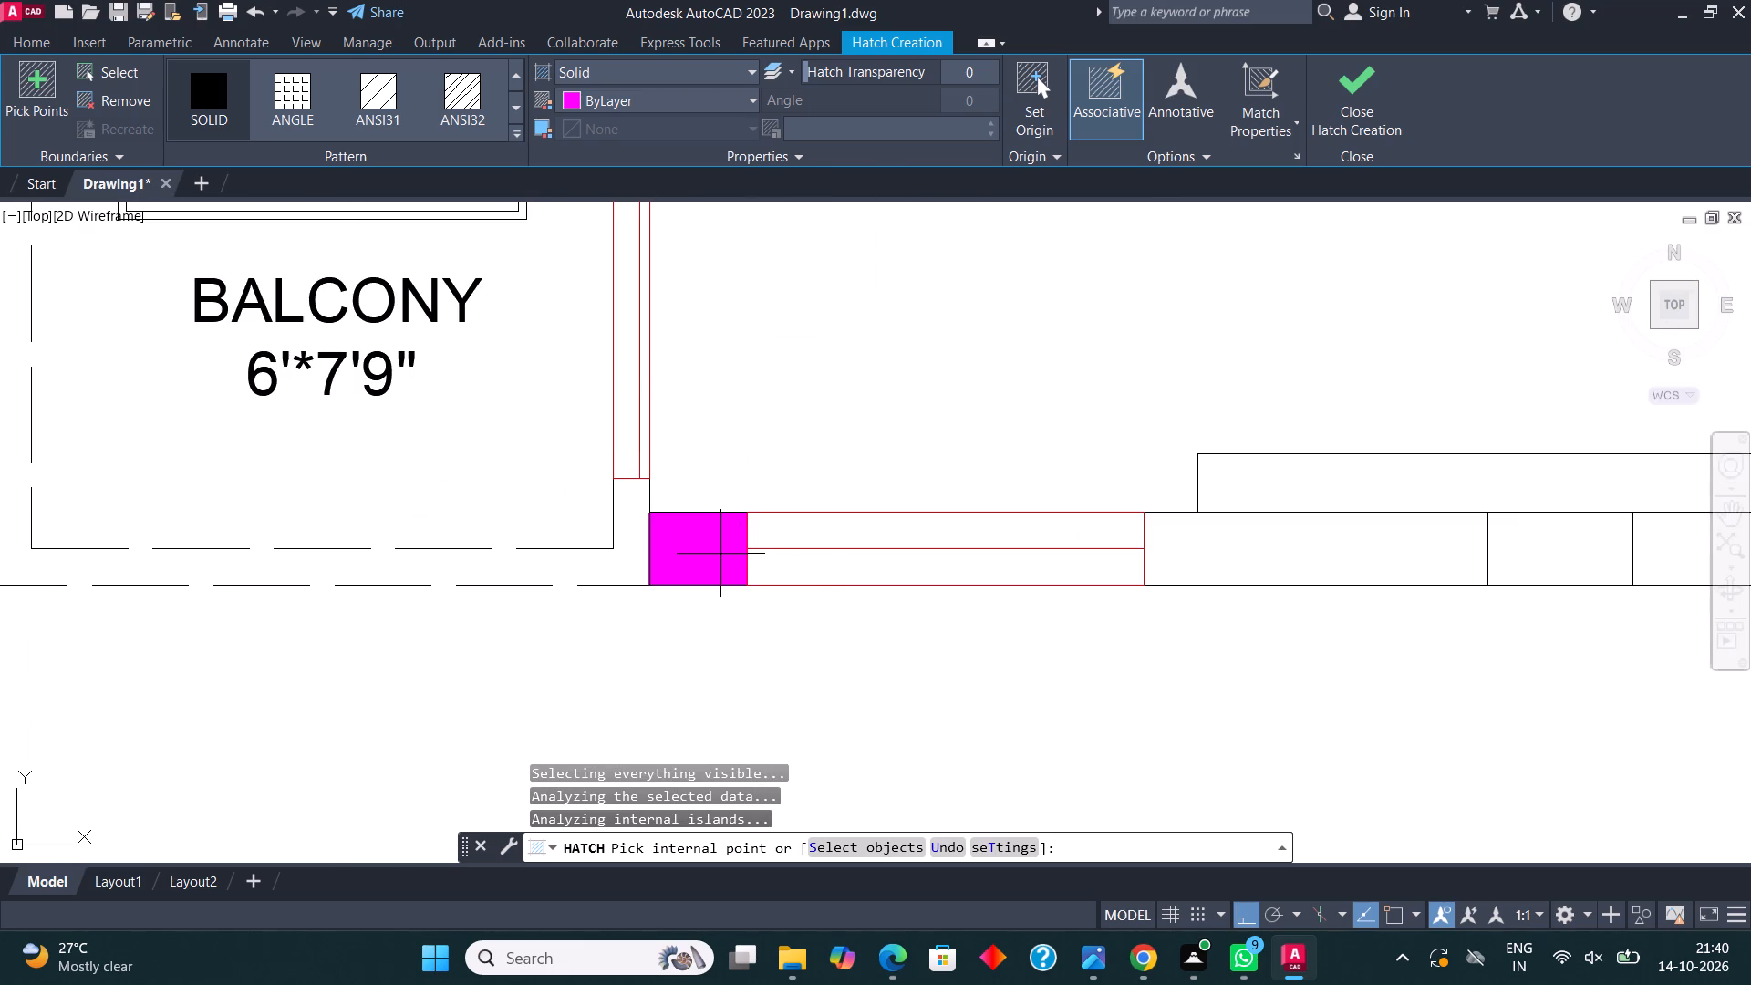
left_click(720, 554)
scroll(686, 637, "down", 2)
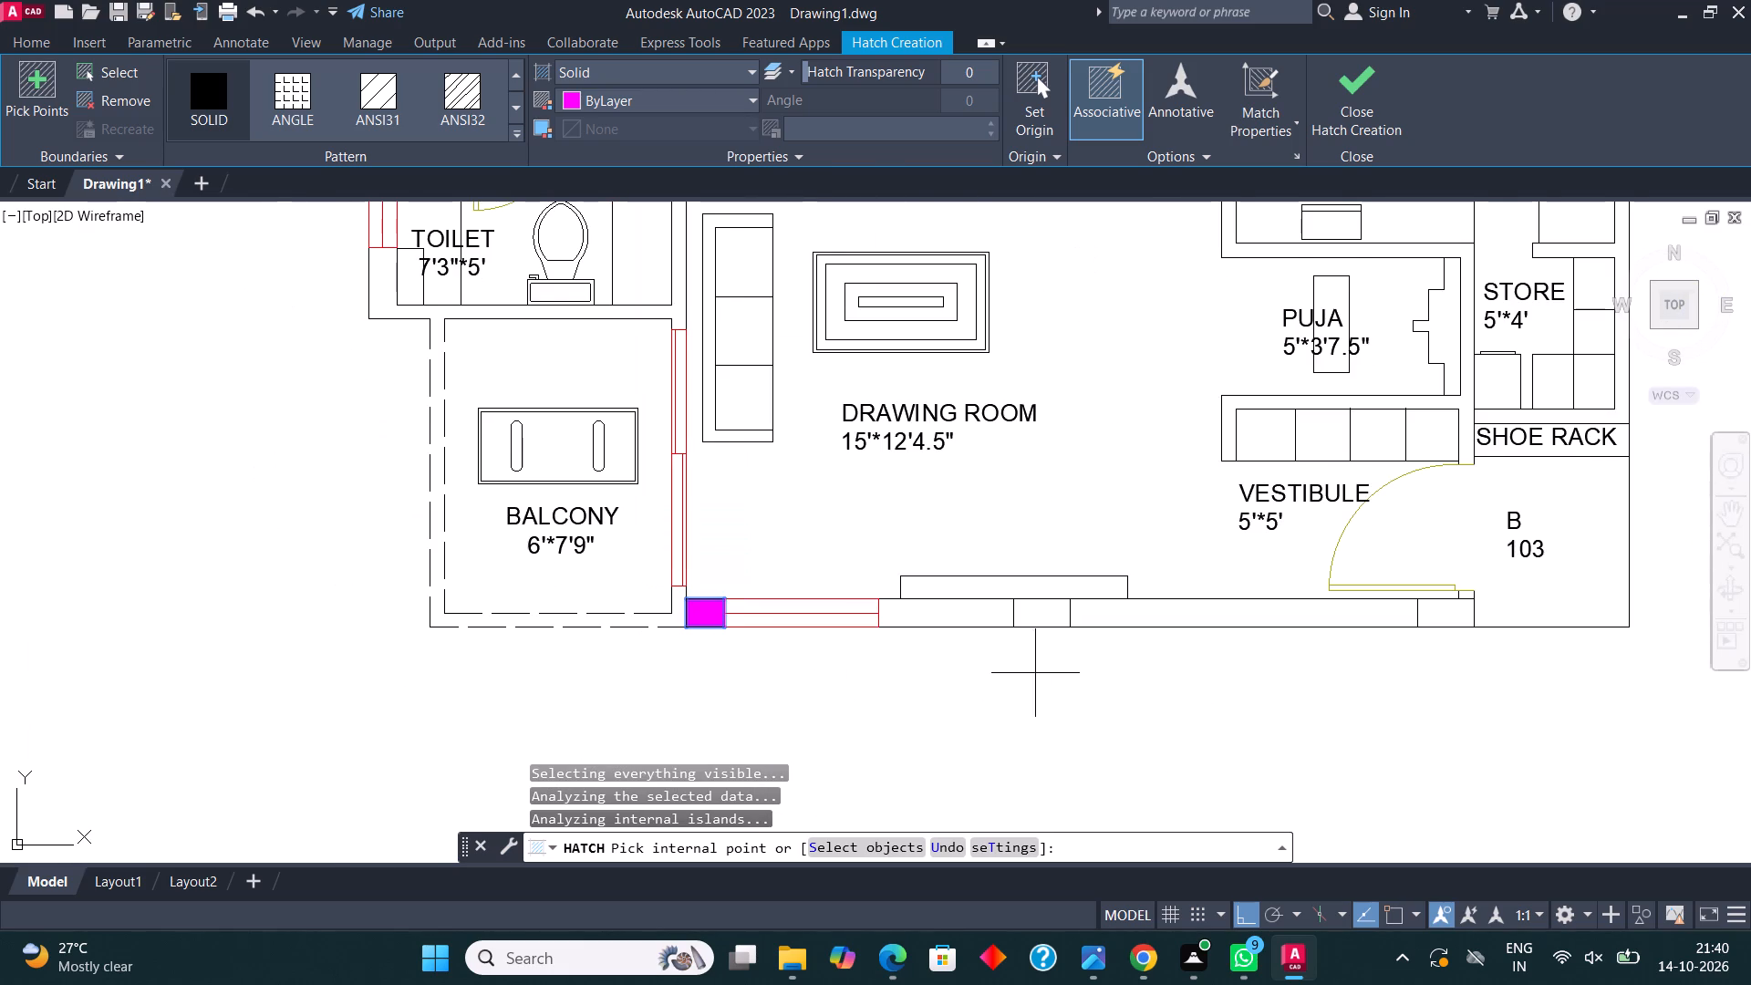
middle_click_drag(872, 636, 774, 621)
left_click(942, 600)
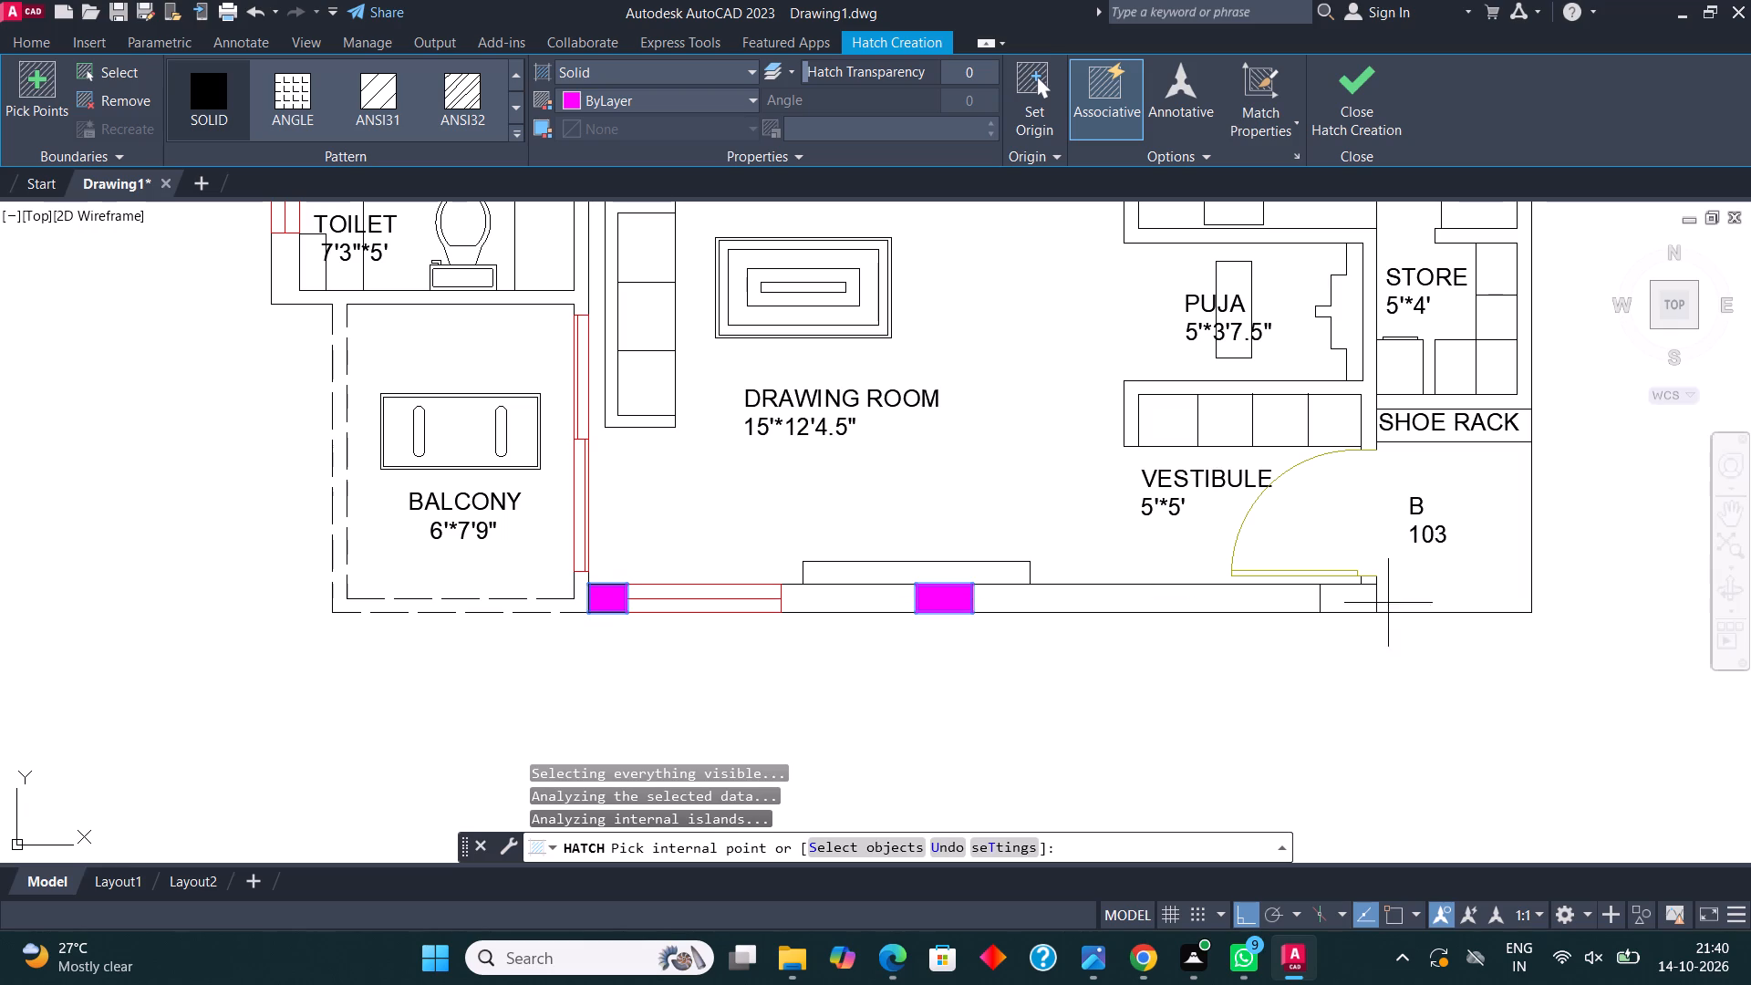
left_click(1349, 597)
Fill the kitchen column above the puja room and the corner column of the 7'3"*5' toilet, and finish the hatch.
scroll(1103, 723, "down", 3)
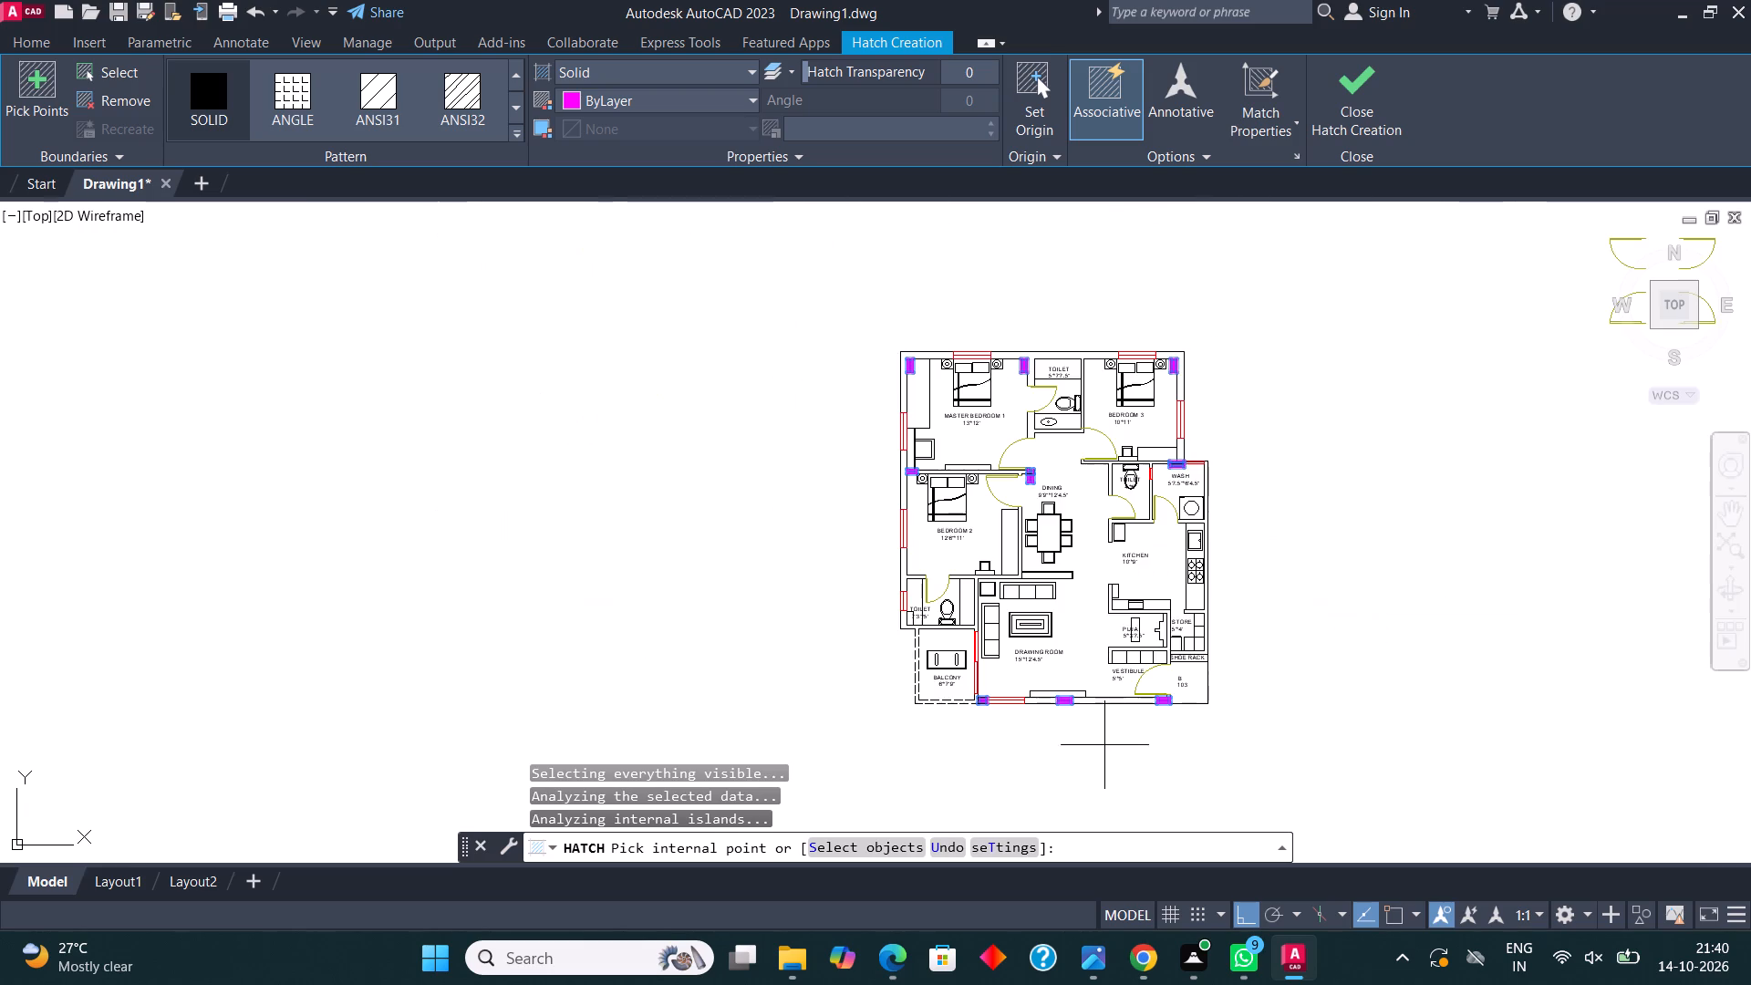
scroll(1117, 613, "up", 2)
left_click(1103, 553)
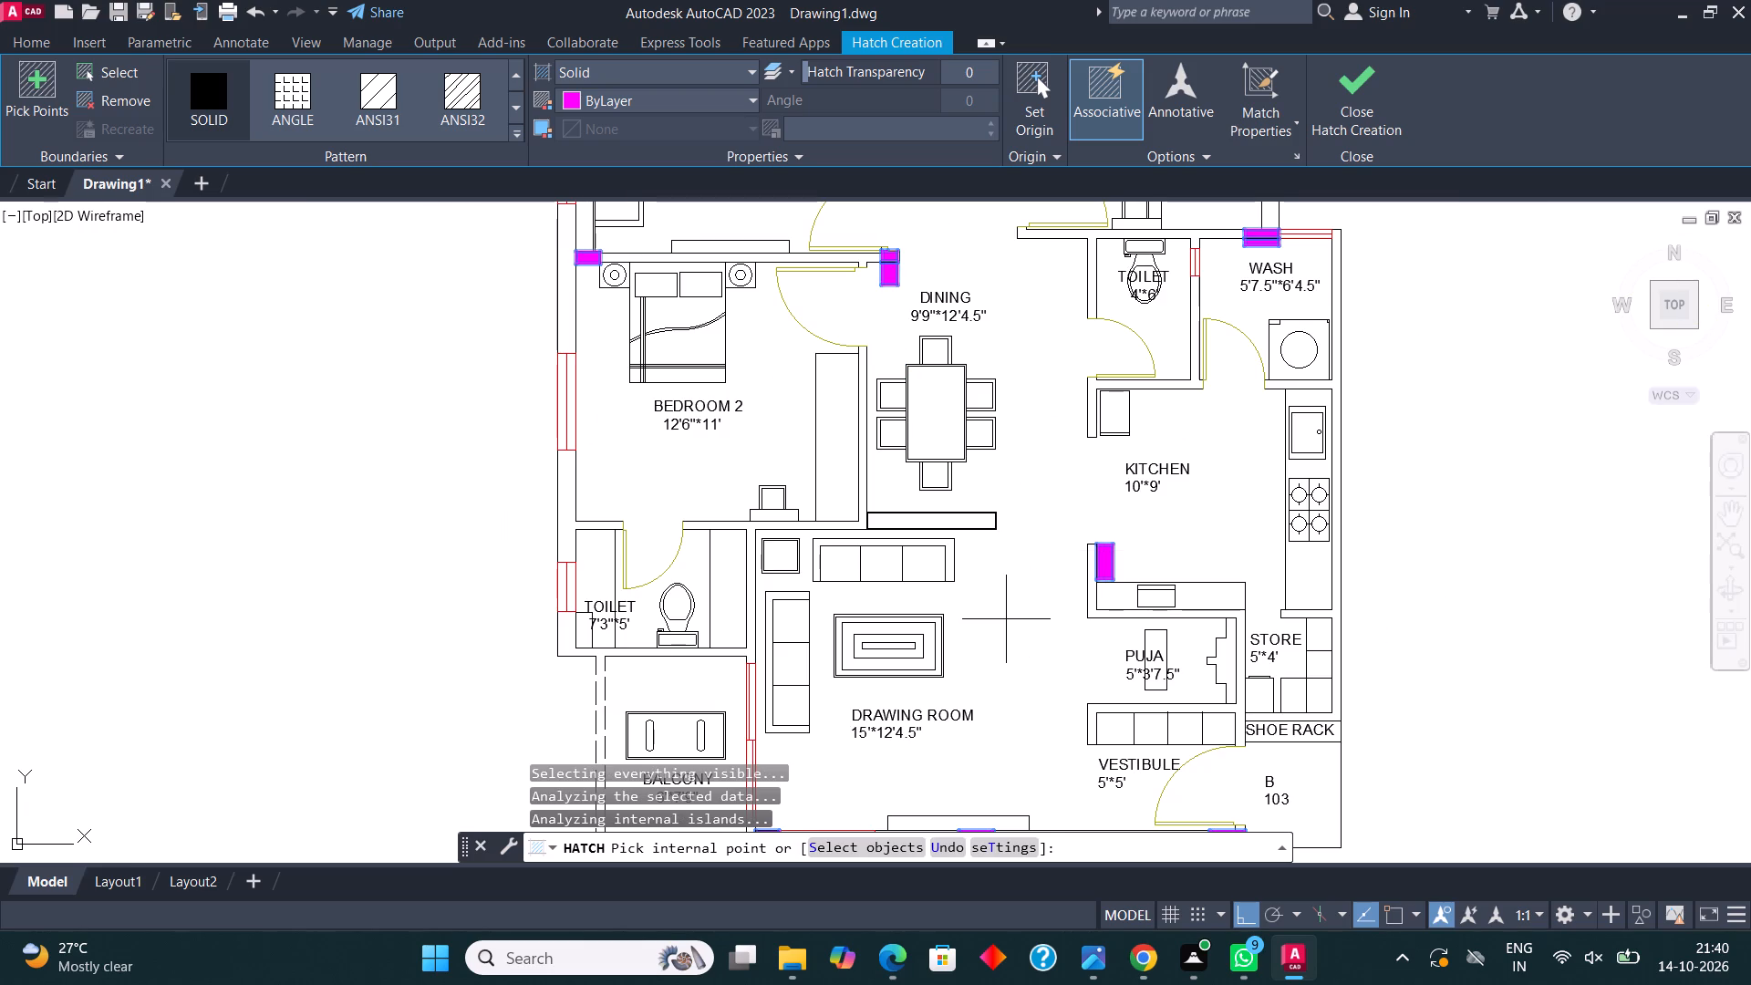
scroll(1010, 680, "down", 1)
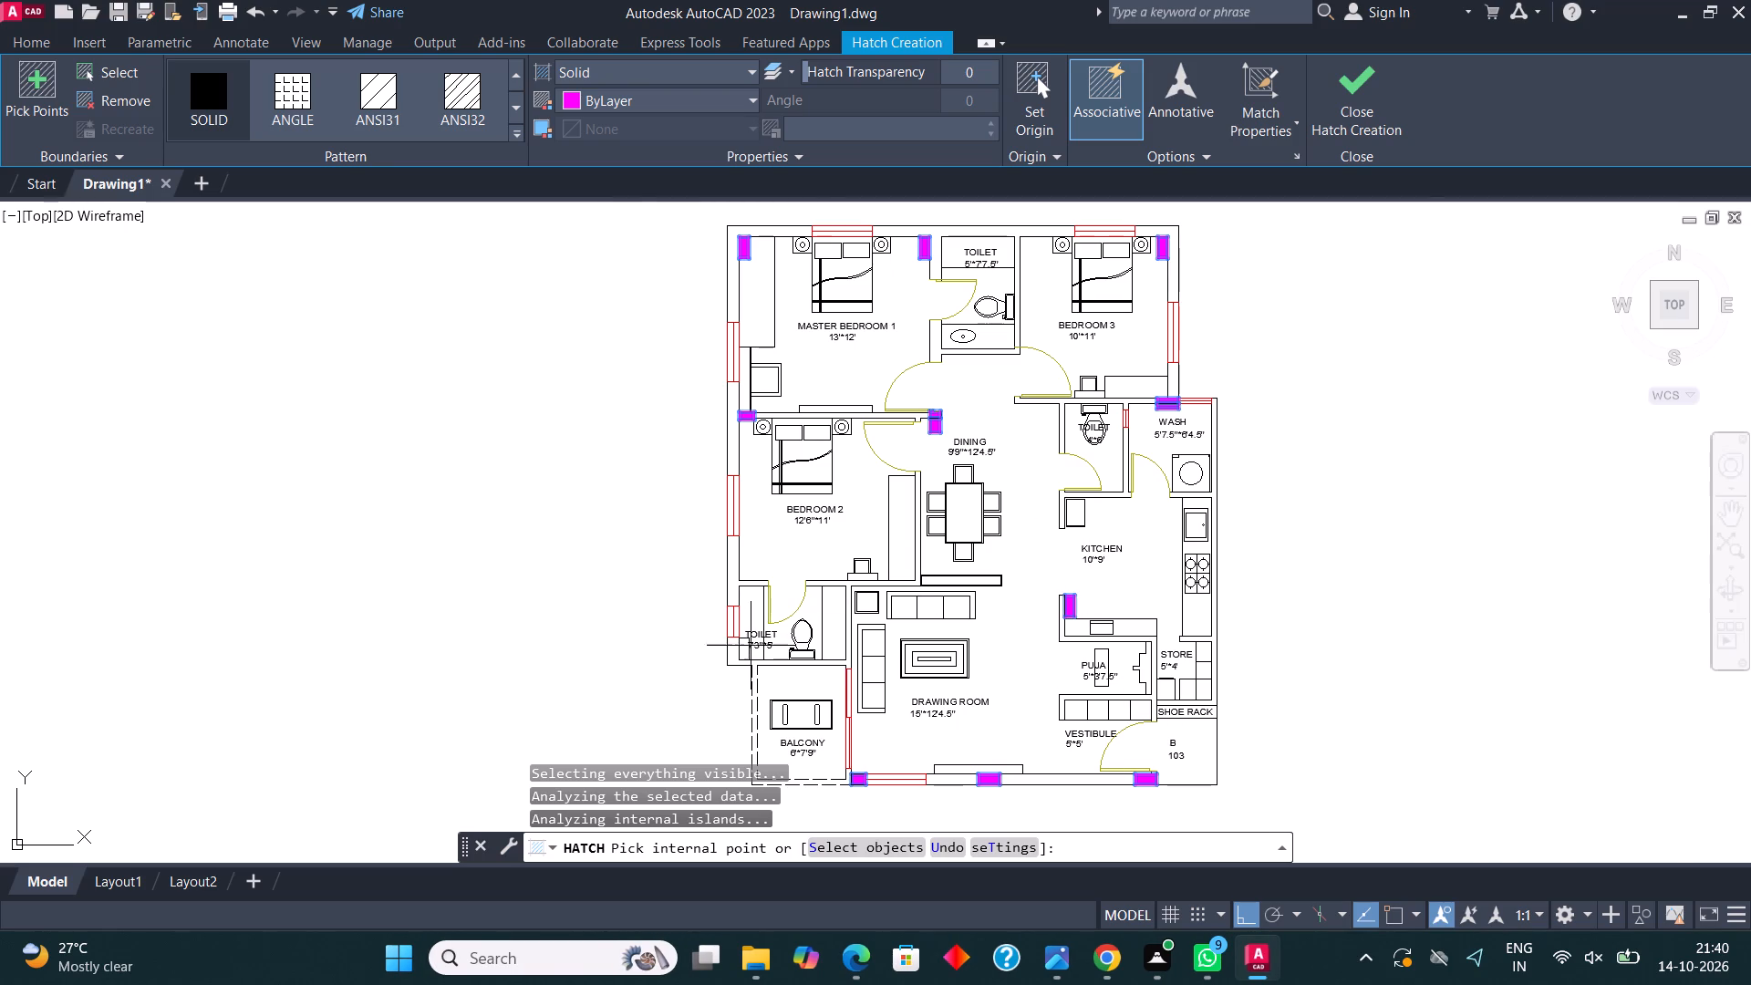
scroll(751, 652, "up", 3)
left_click(712, 634)
scroll(799, 539, "down", 1)
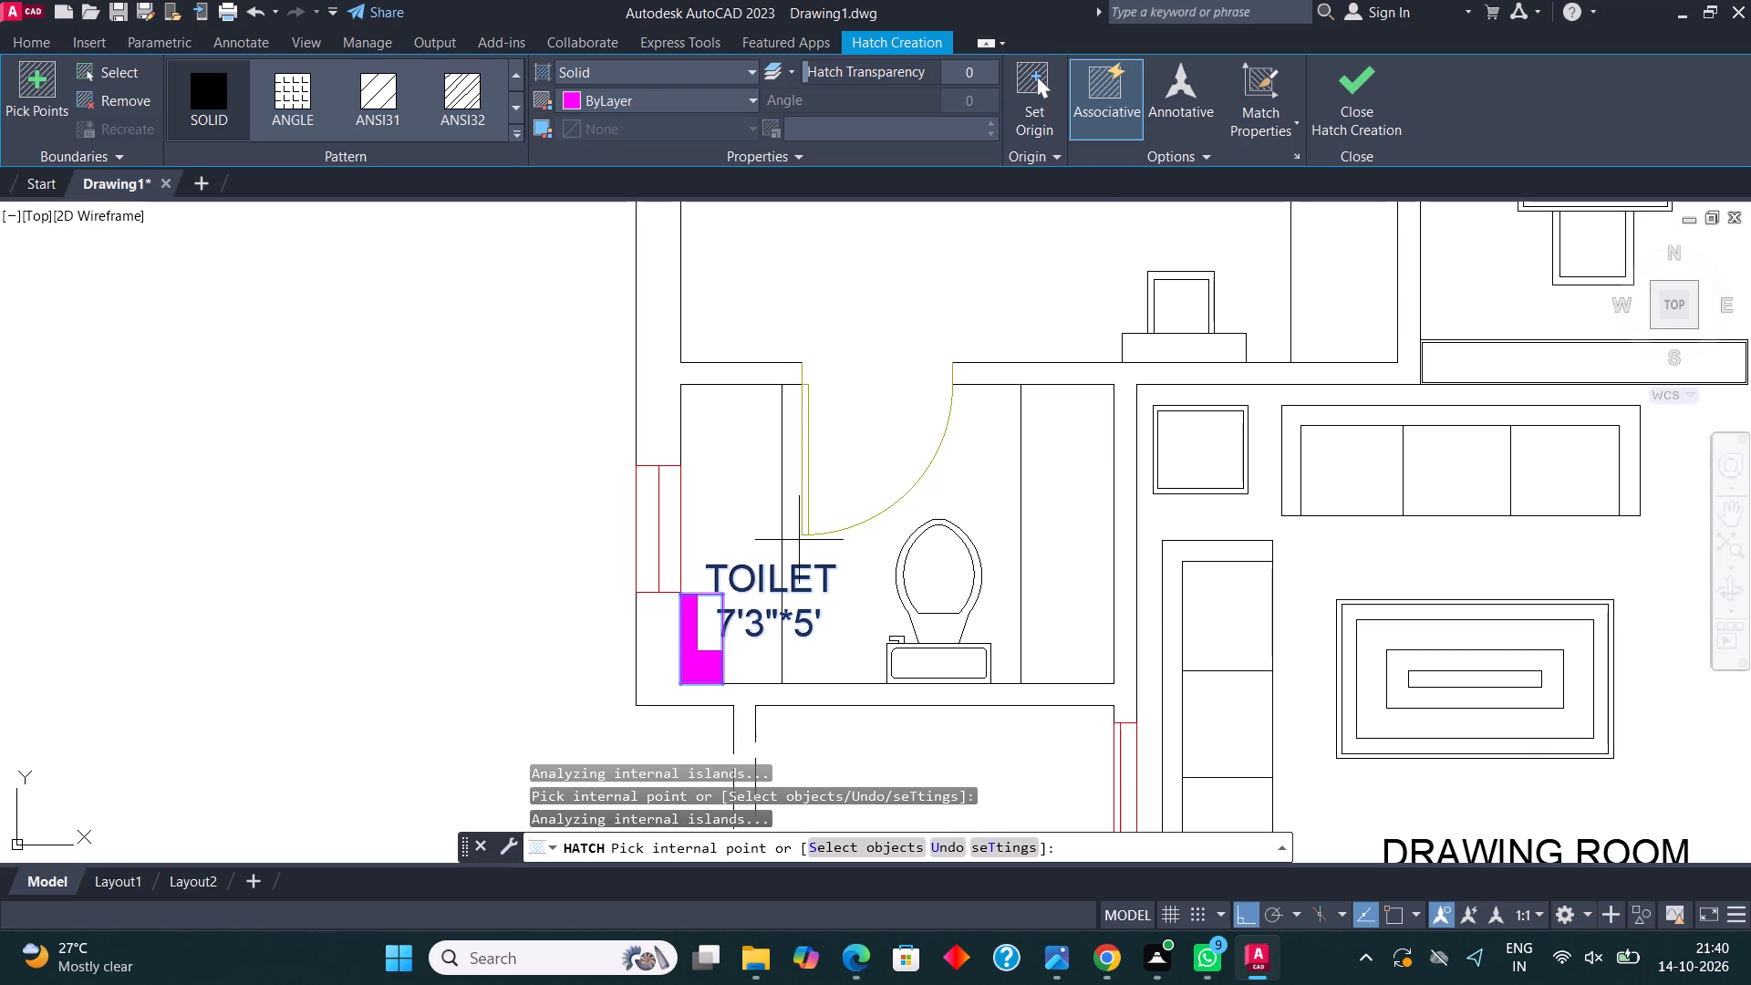
scroll(799, 540, "down", 2)
middle_click_drag(1062, 570, 858, 545)
left_click(1365, 68)
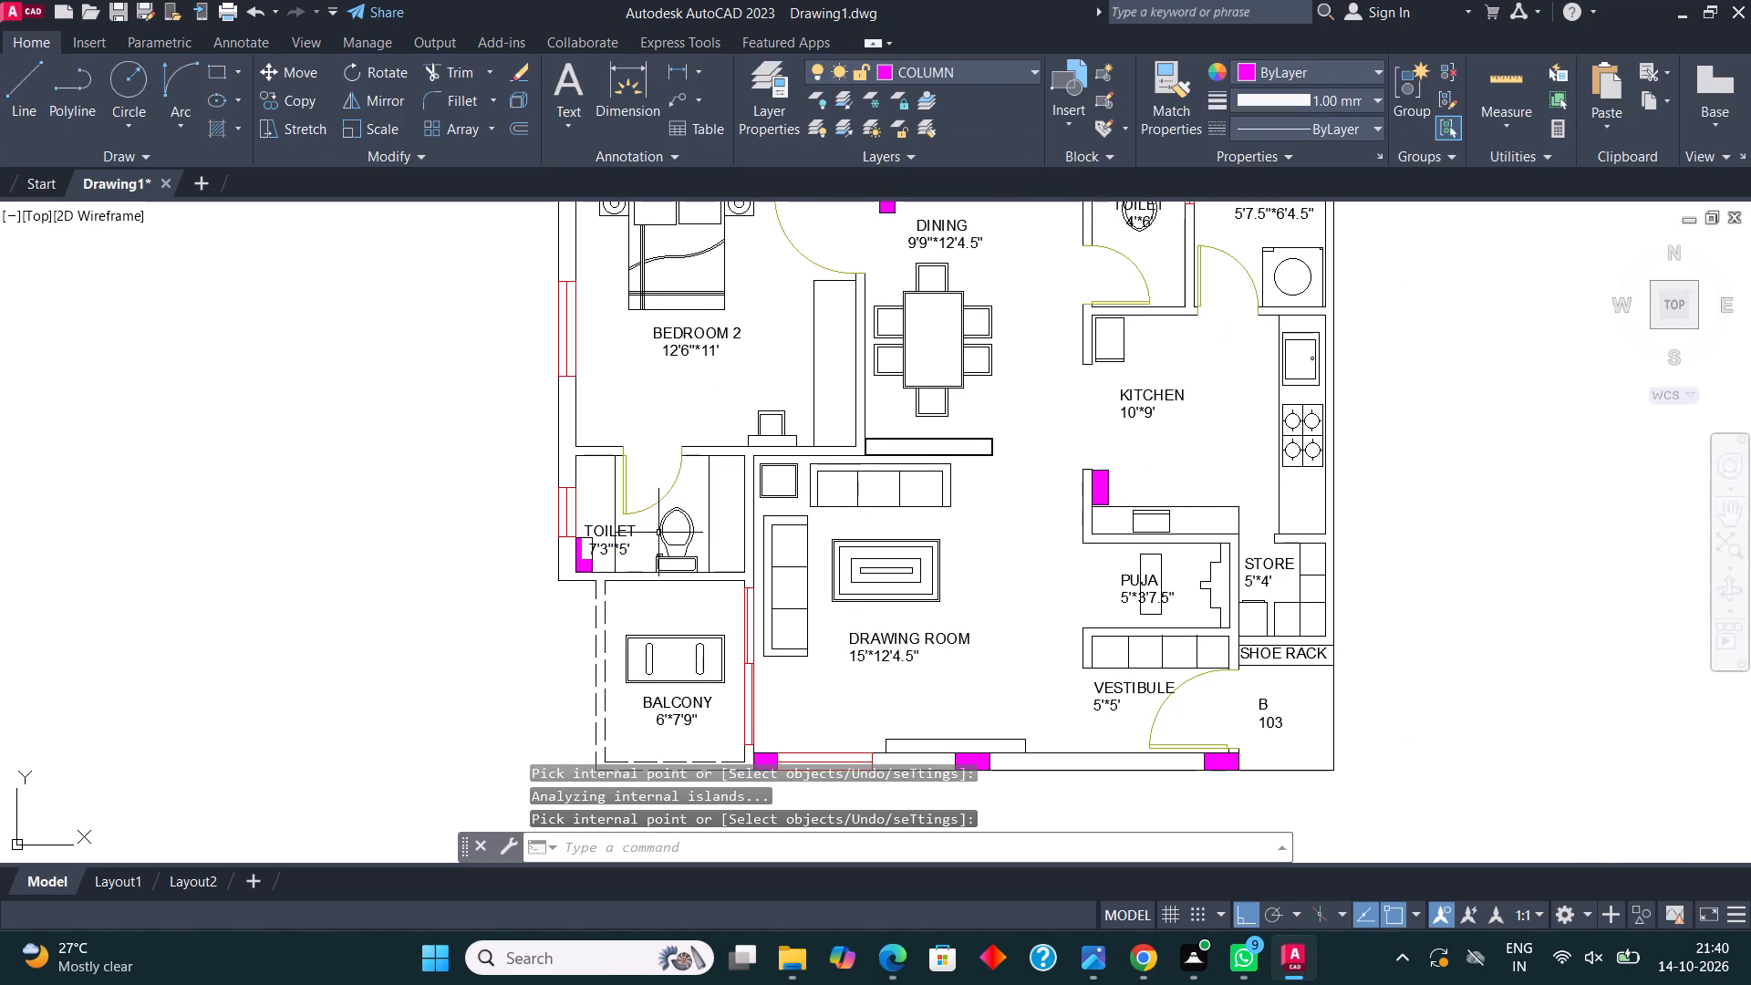
Move the 7'3"*5' TOILET label a short distance away from the corner column so it no longer overlaps it.
scroll(606, 555, "up", 4)
left_click(588, 531)
left_click(291, 76)
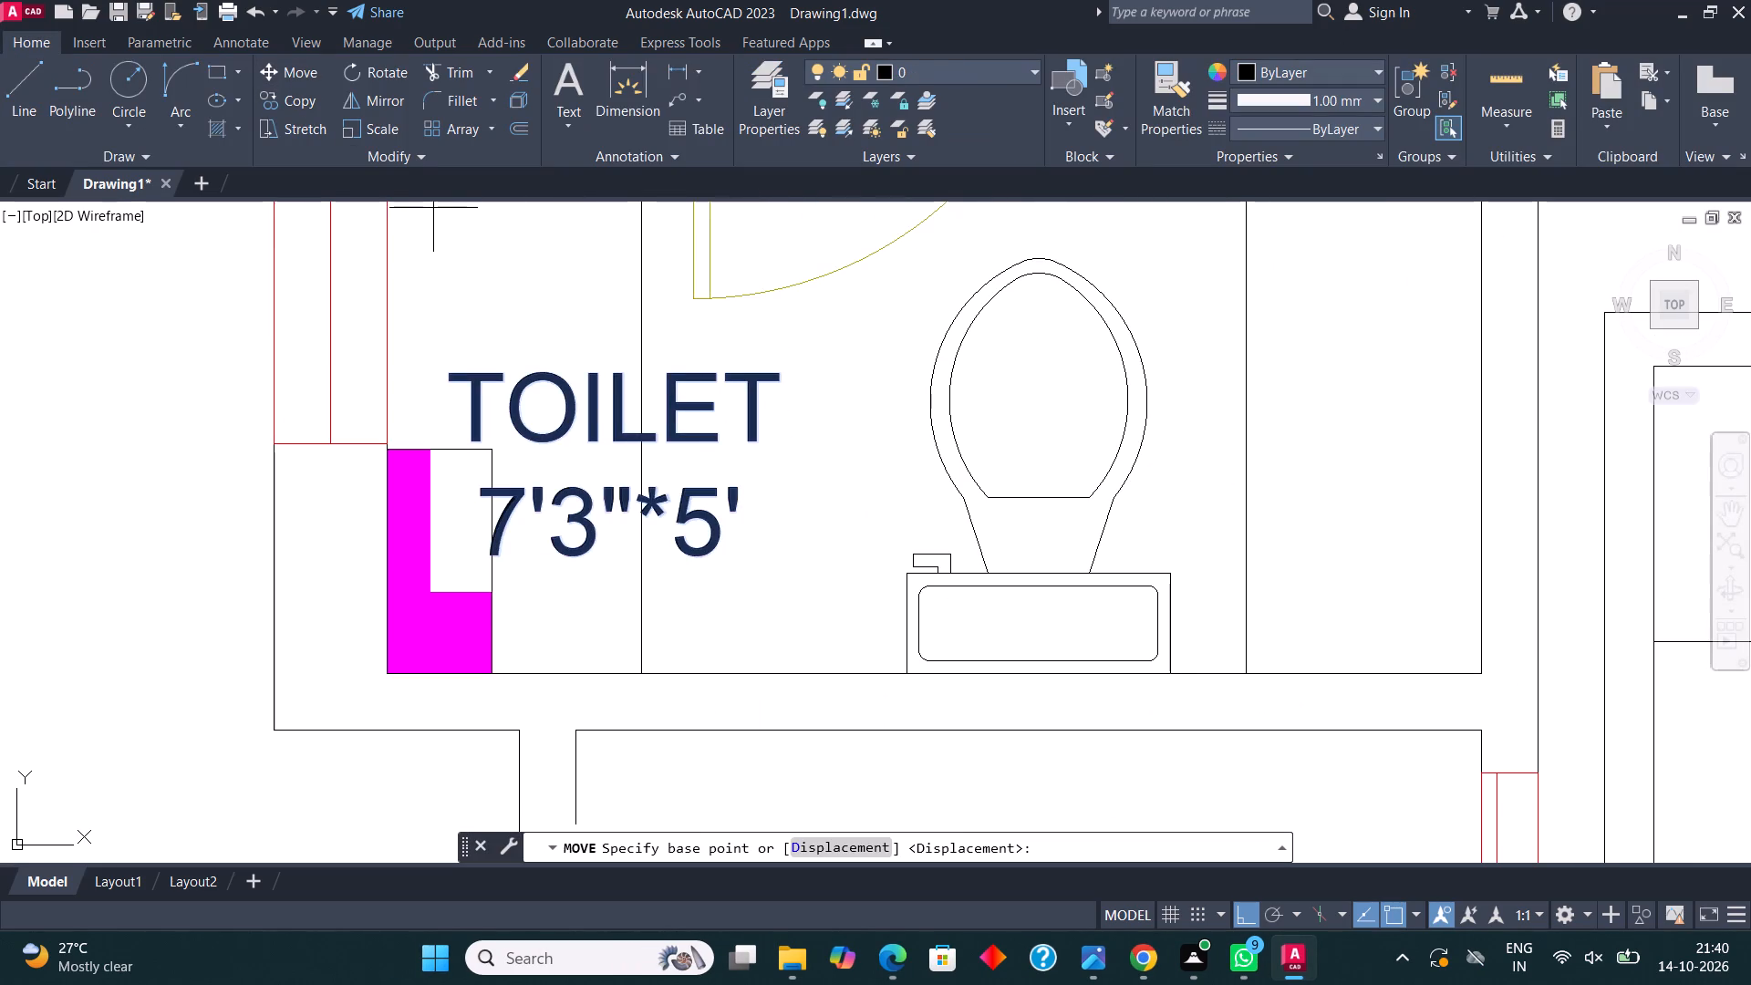
left_click(643, 485)
left_click(683, 491)
scroll(696, 468, "down", 2)
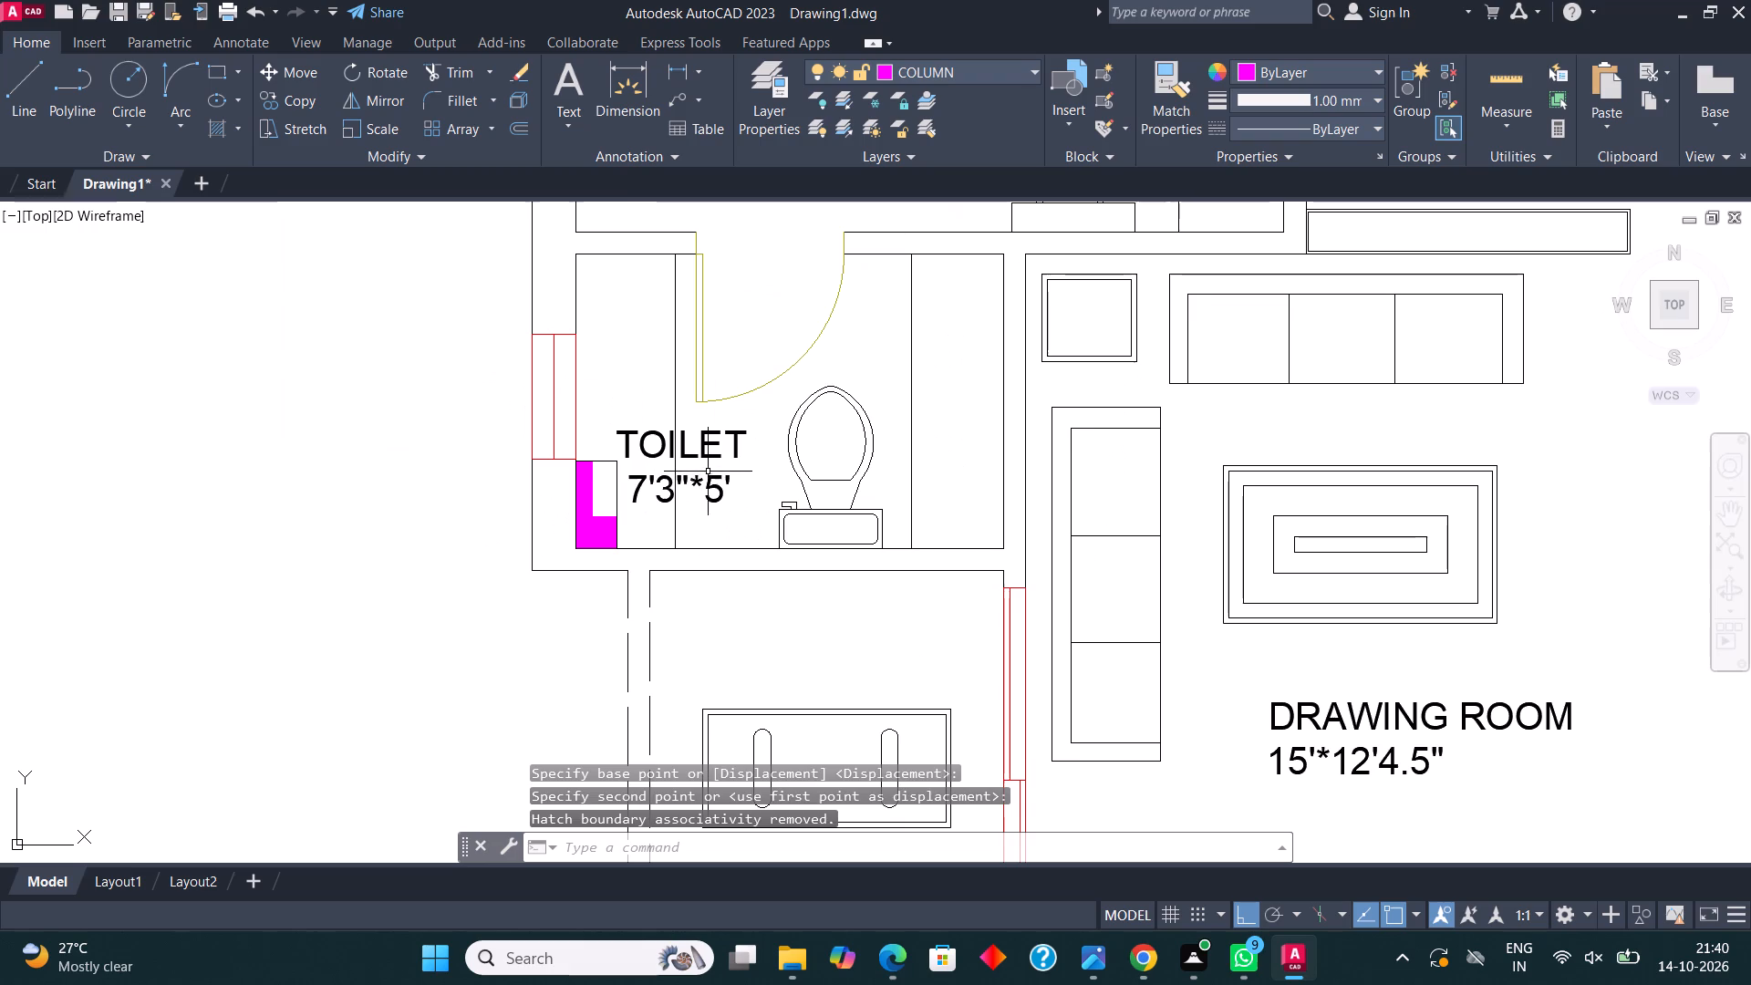
key("Escape")
Fill the remaining unfilled part of the 7'3"*5' toilet's corner column with a solid hatch and finish the hatch.
key("h")
key("Return")
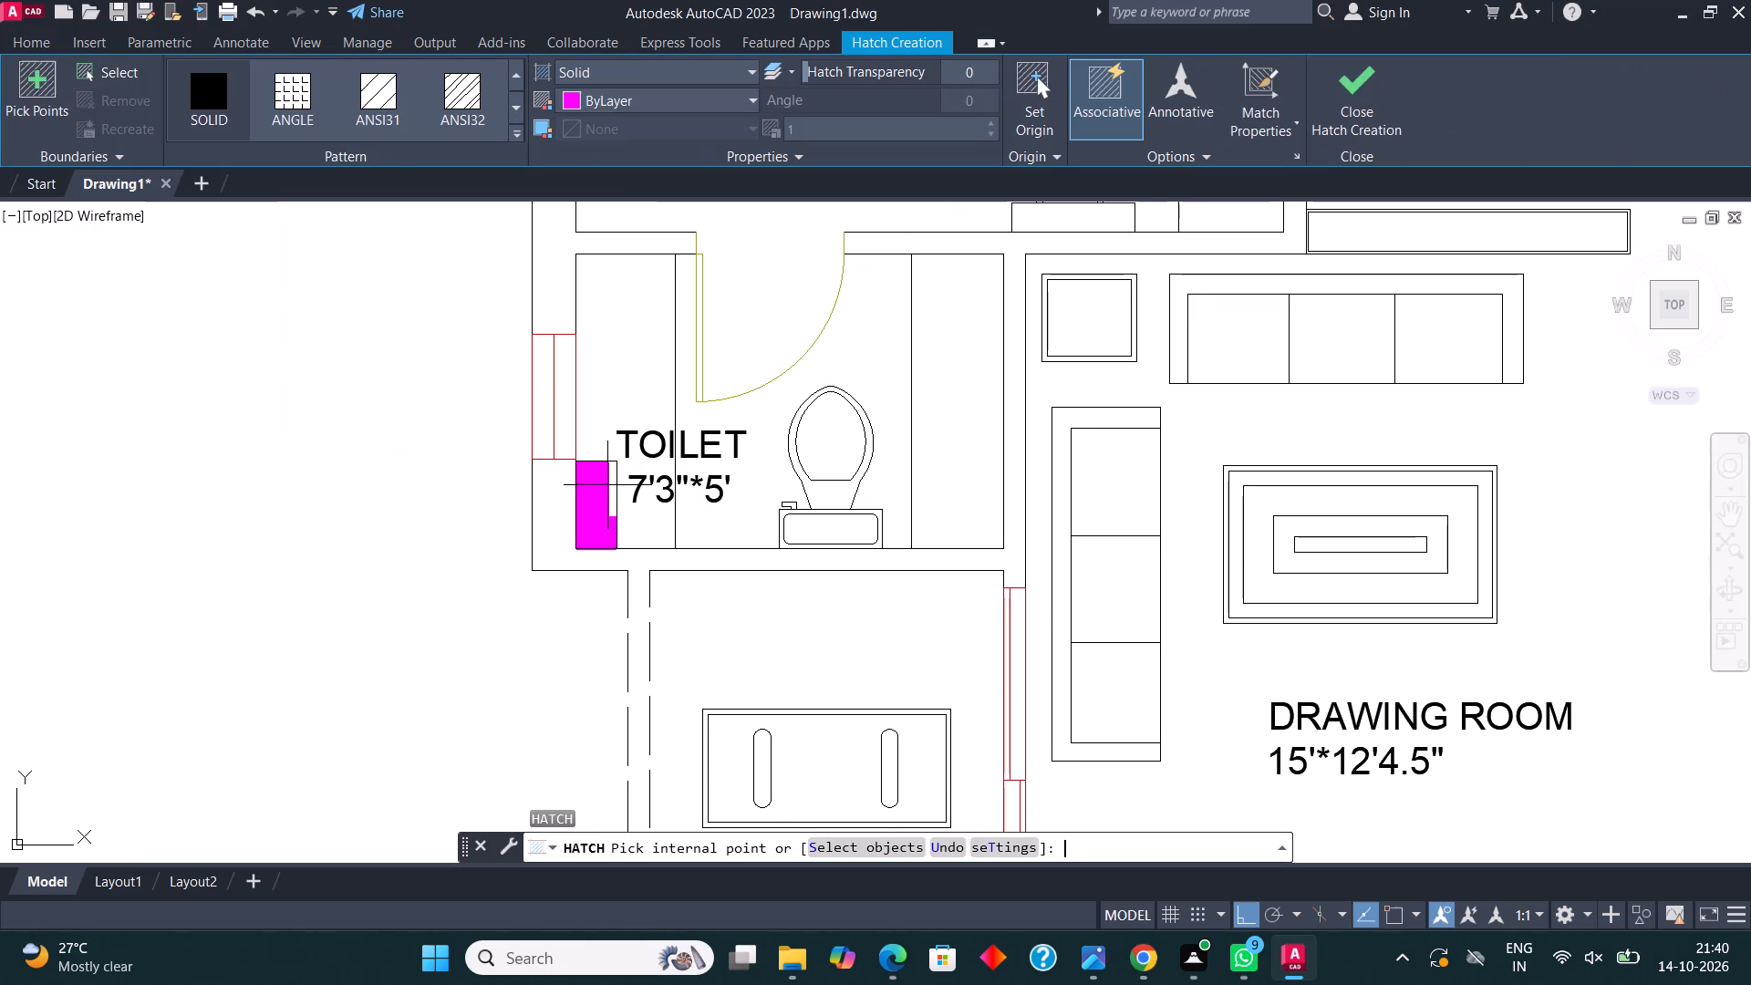
left_click(616, 501)
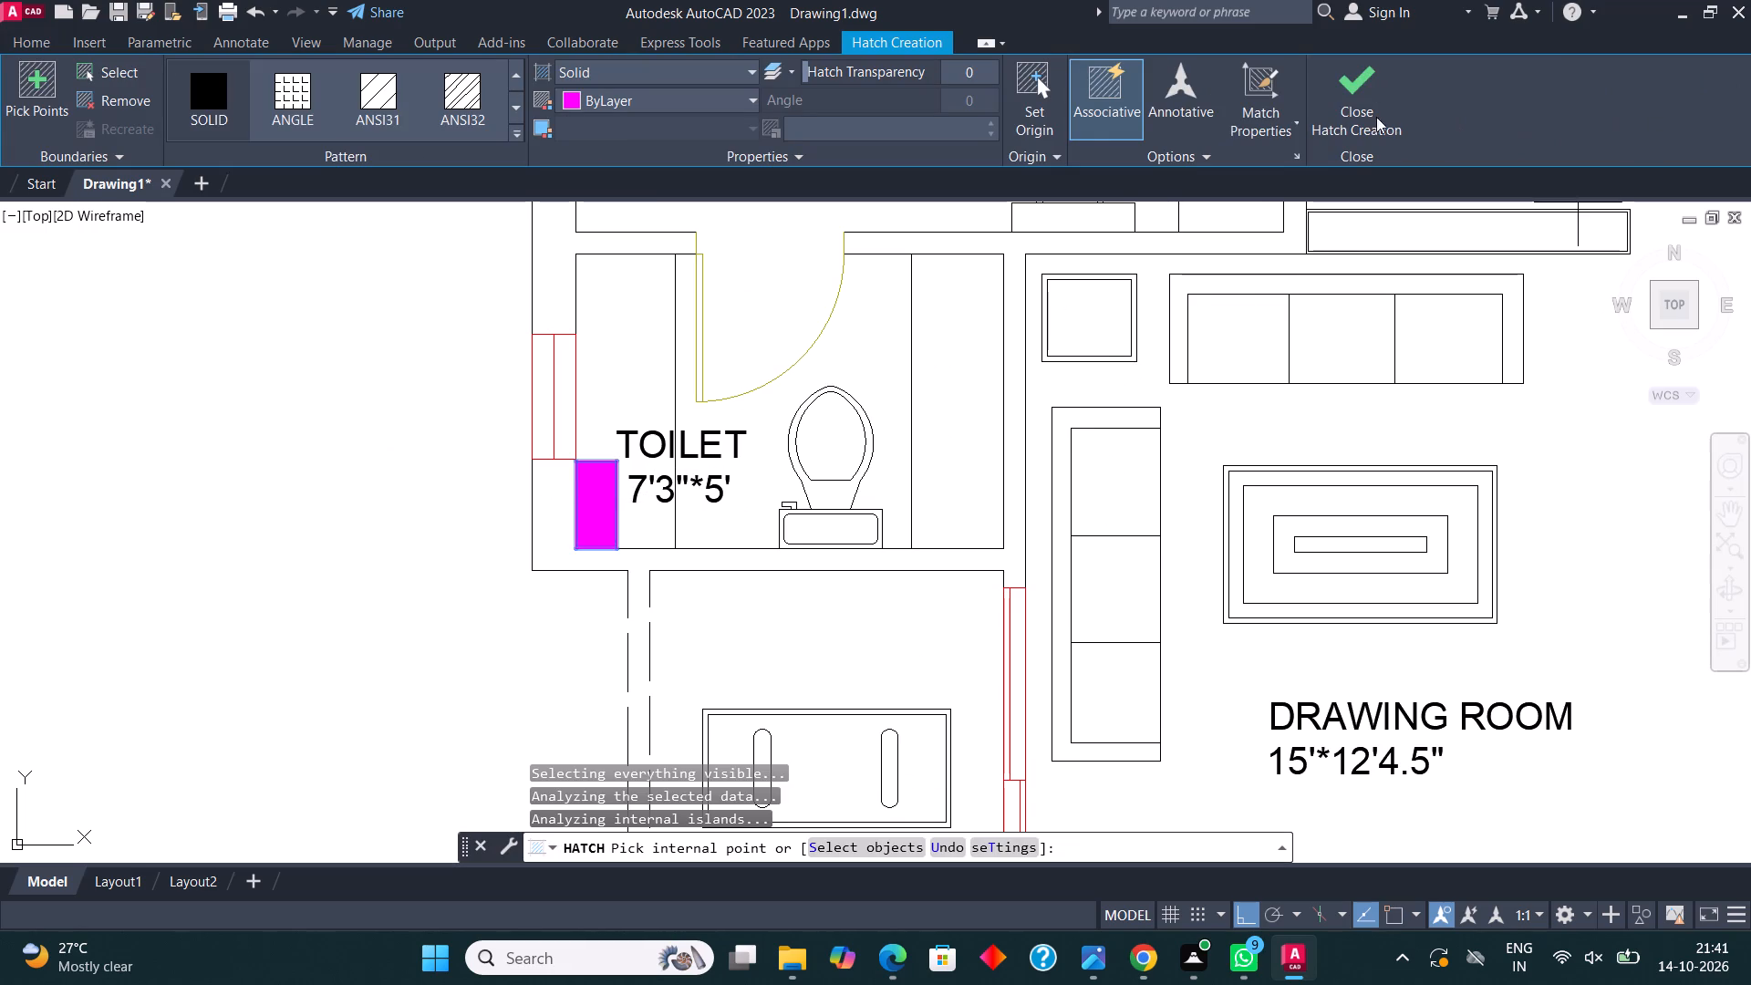
left_click(1356, 108)
Copy the kitchen's filled column with its outline, Ortho off, into Bedroom 2's inner corner where the wardrobe wall meets the lower wall.
scroll(816, 457, "down", 2)
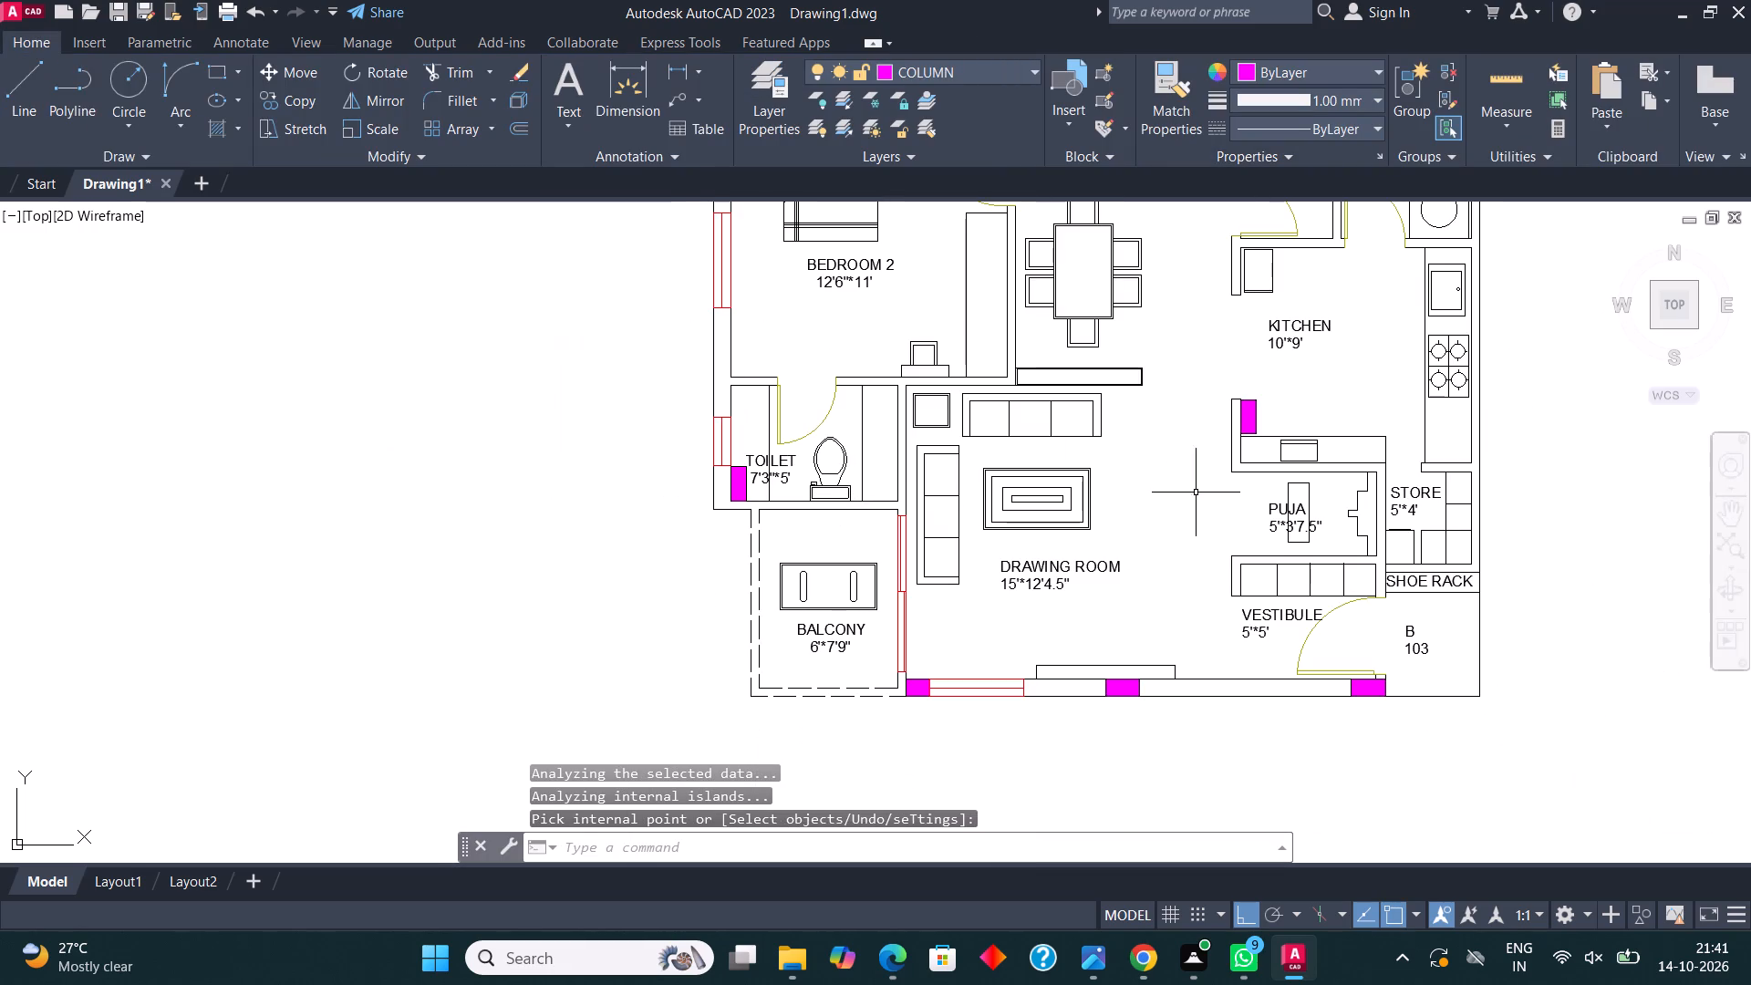
middle_click_drag(1195, 468, 1188, 468)
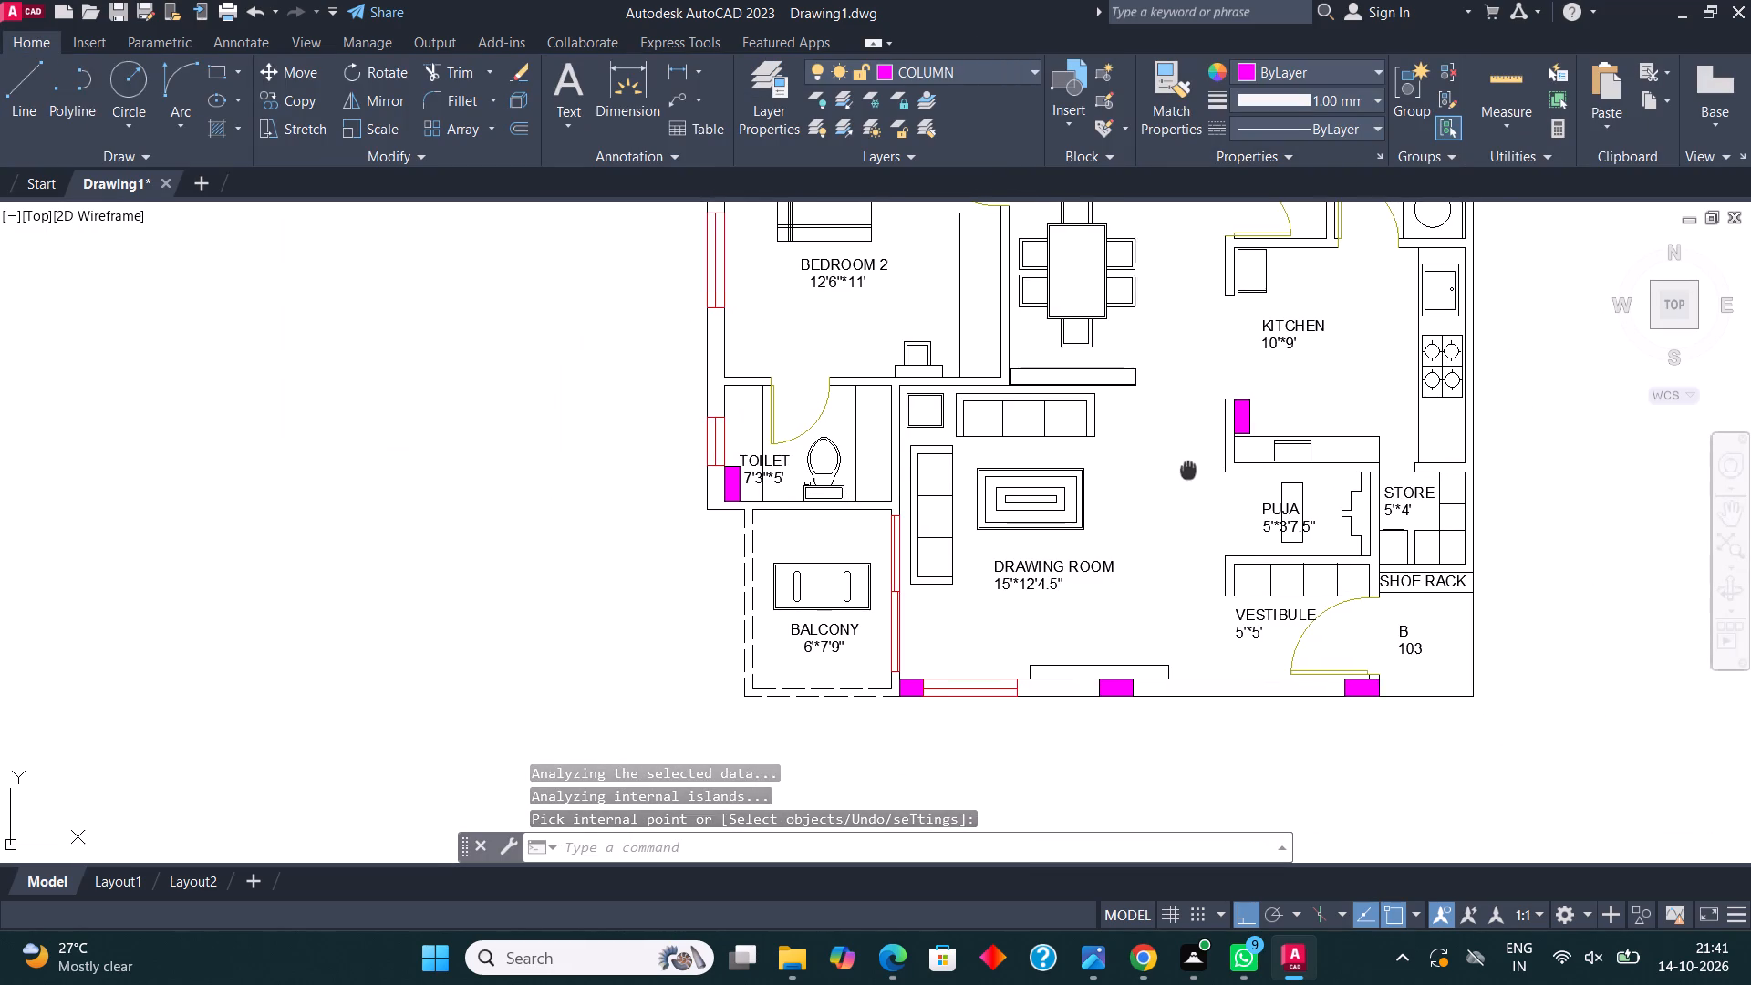
middle_click_drag(1188, 468, 1204, 555)
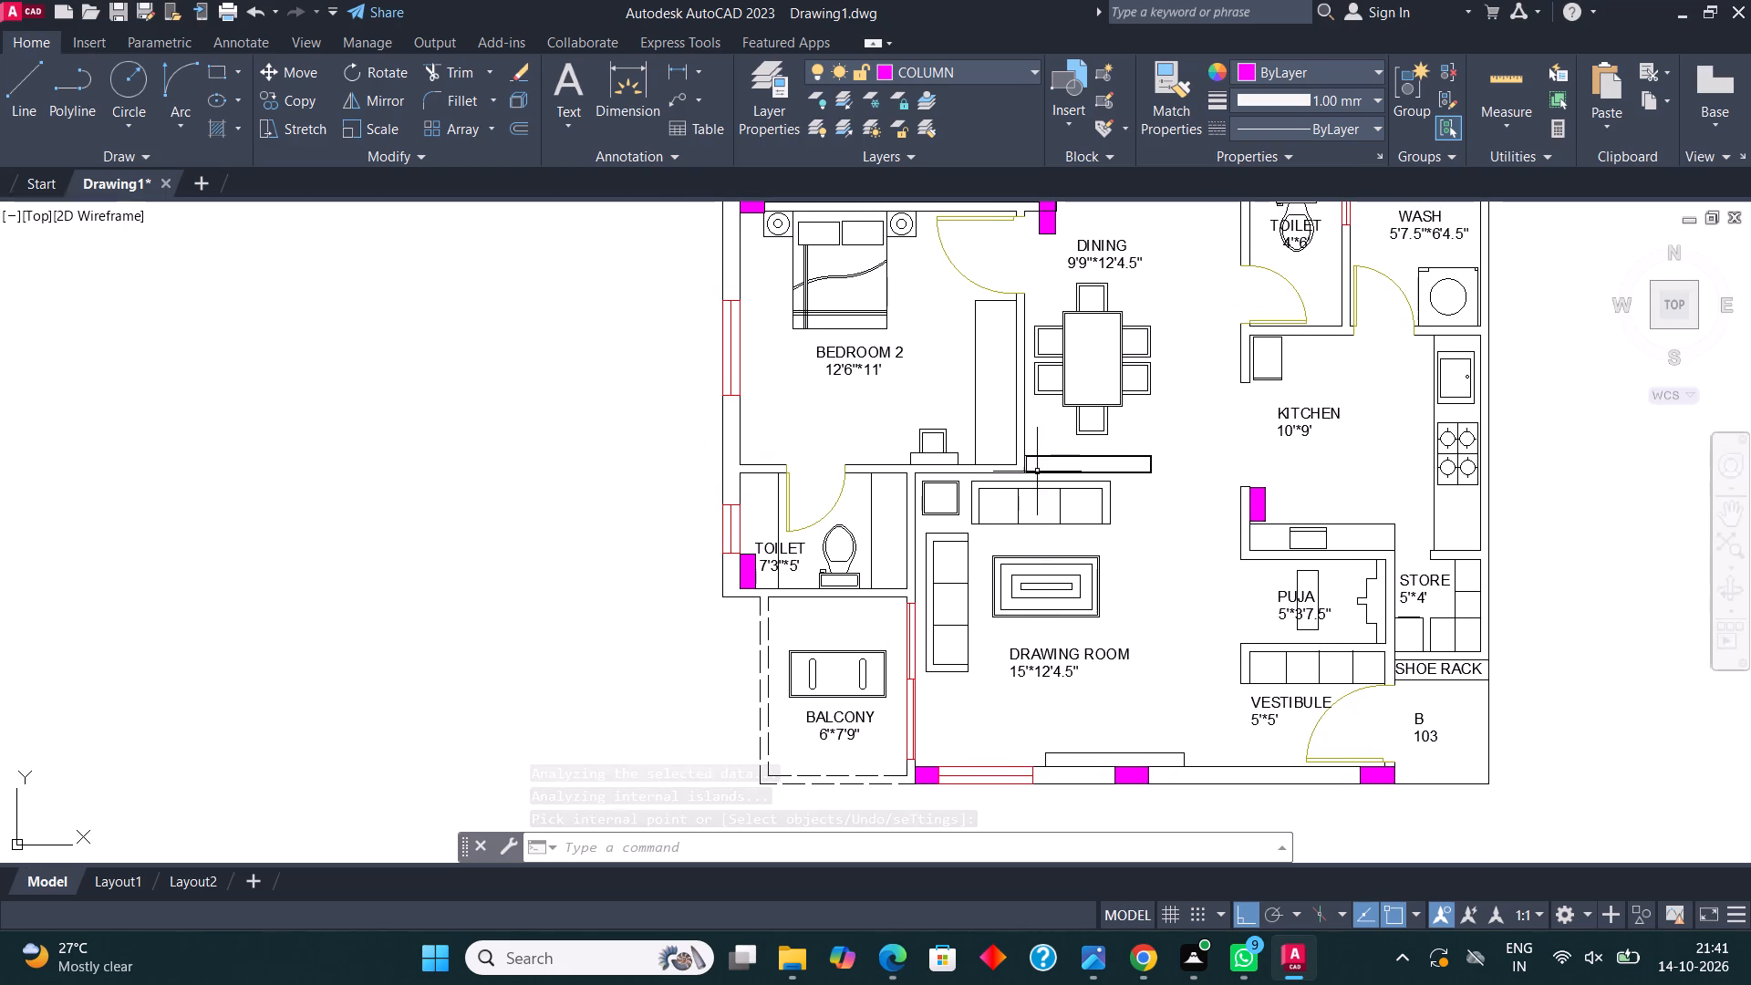
middle_click_drag(1008, 429, 1018, 536)
scroll(1024, 549, "up", 1)
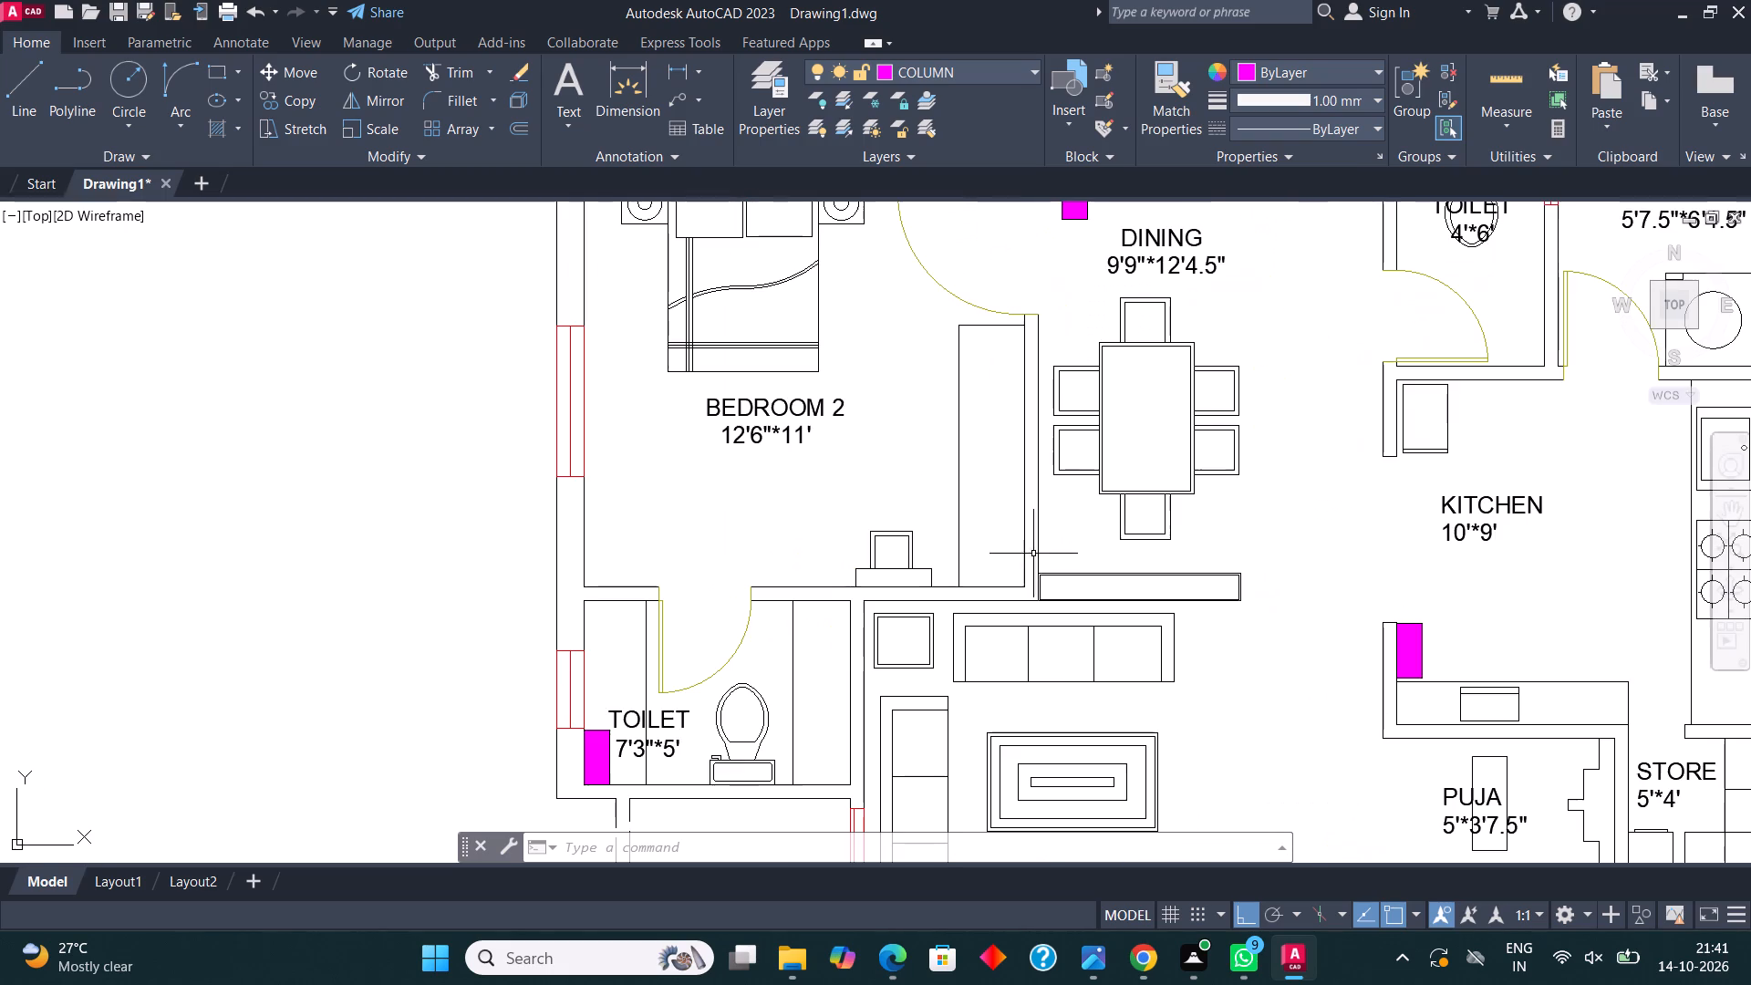
scroll(1454, 653, "up", 2)
left_click(1362, 654)
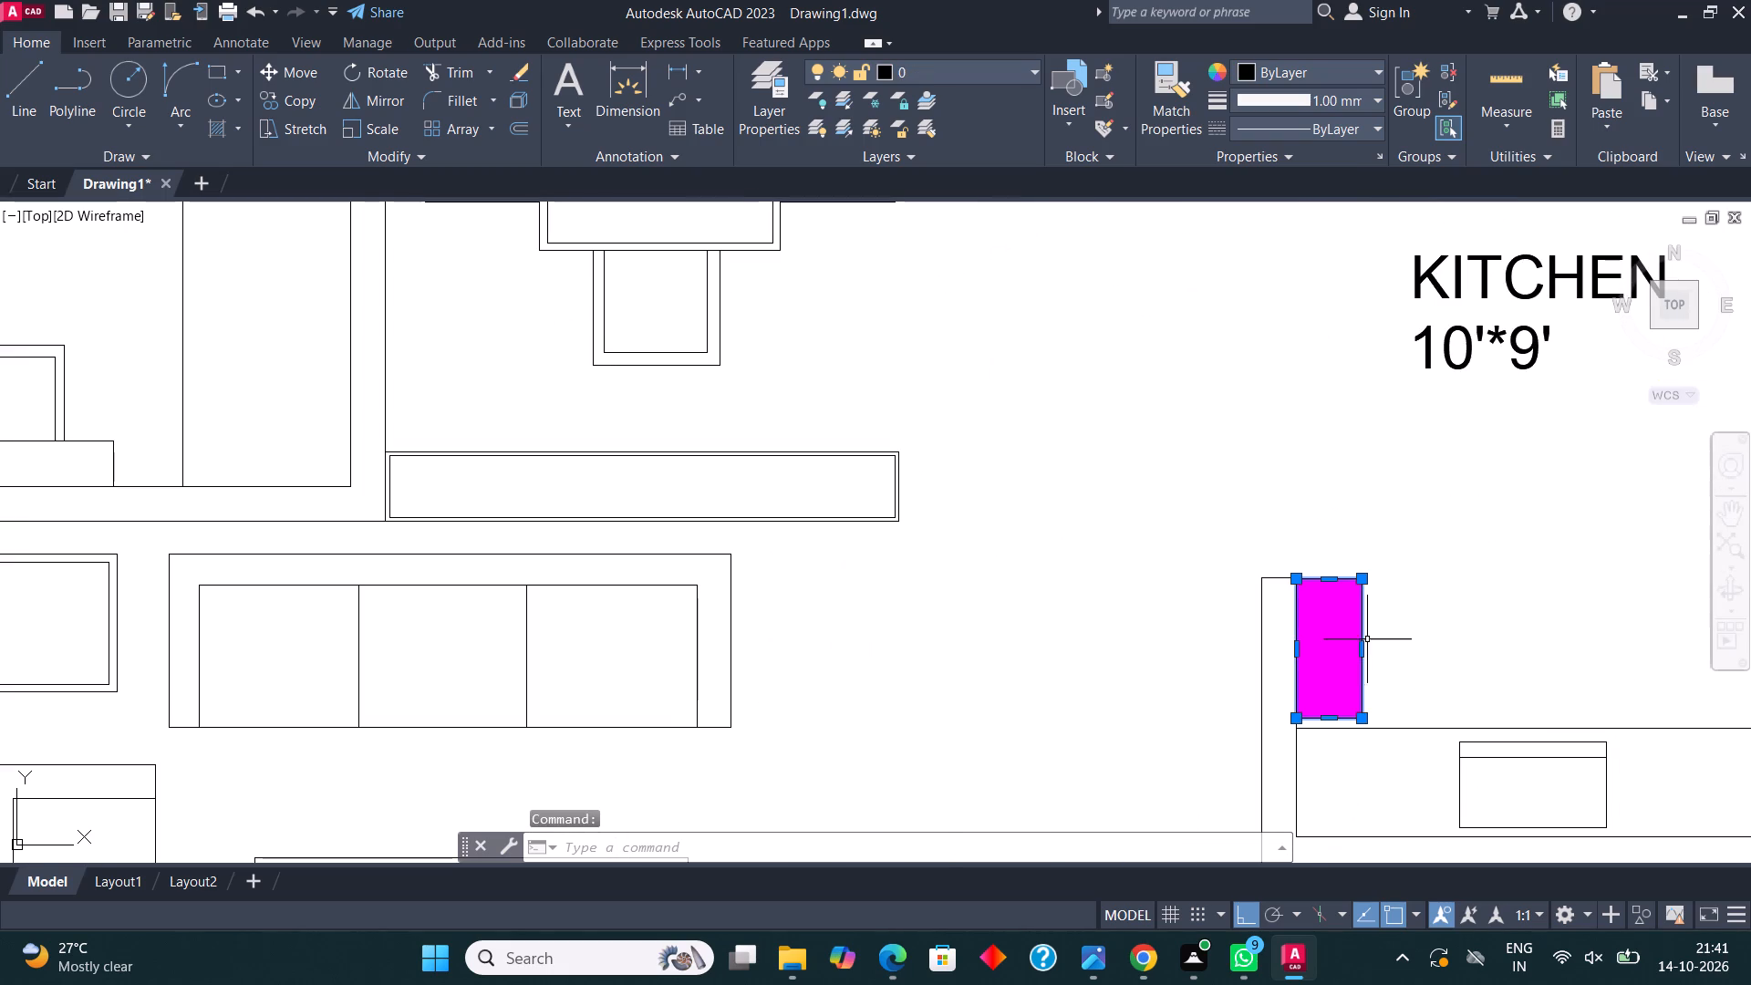
left_click(1344, 628)
left_click(297, 100)
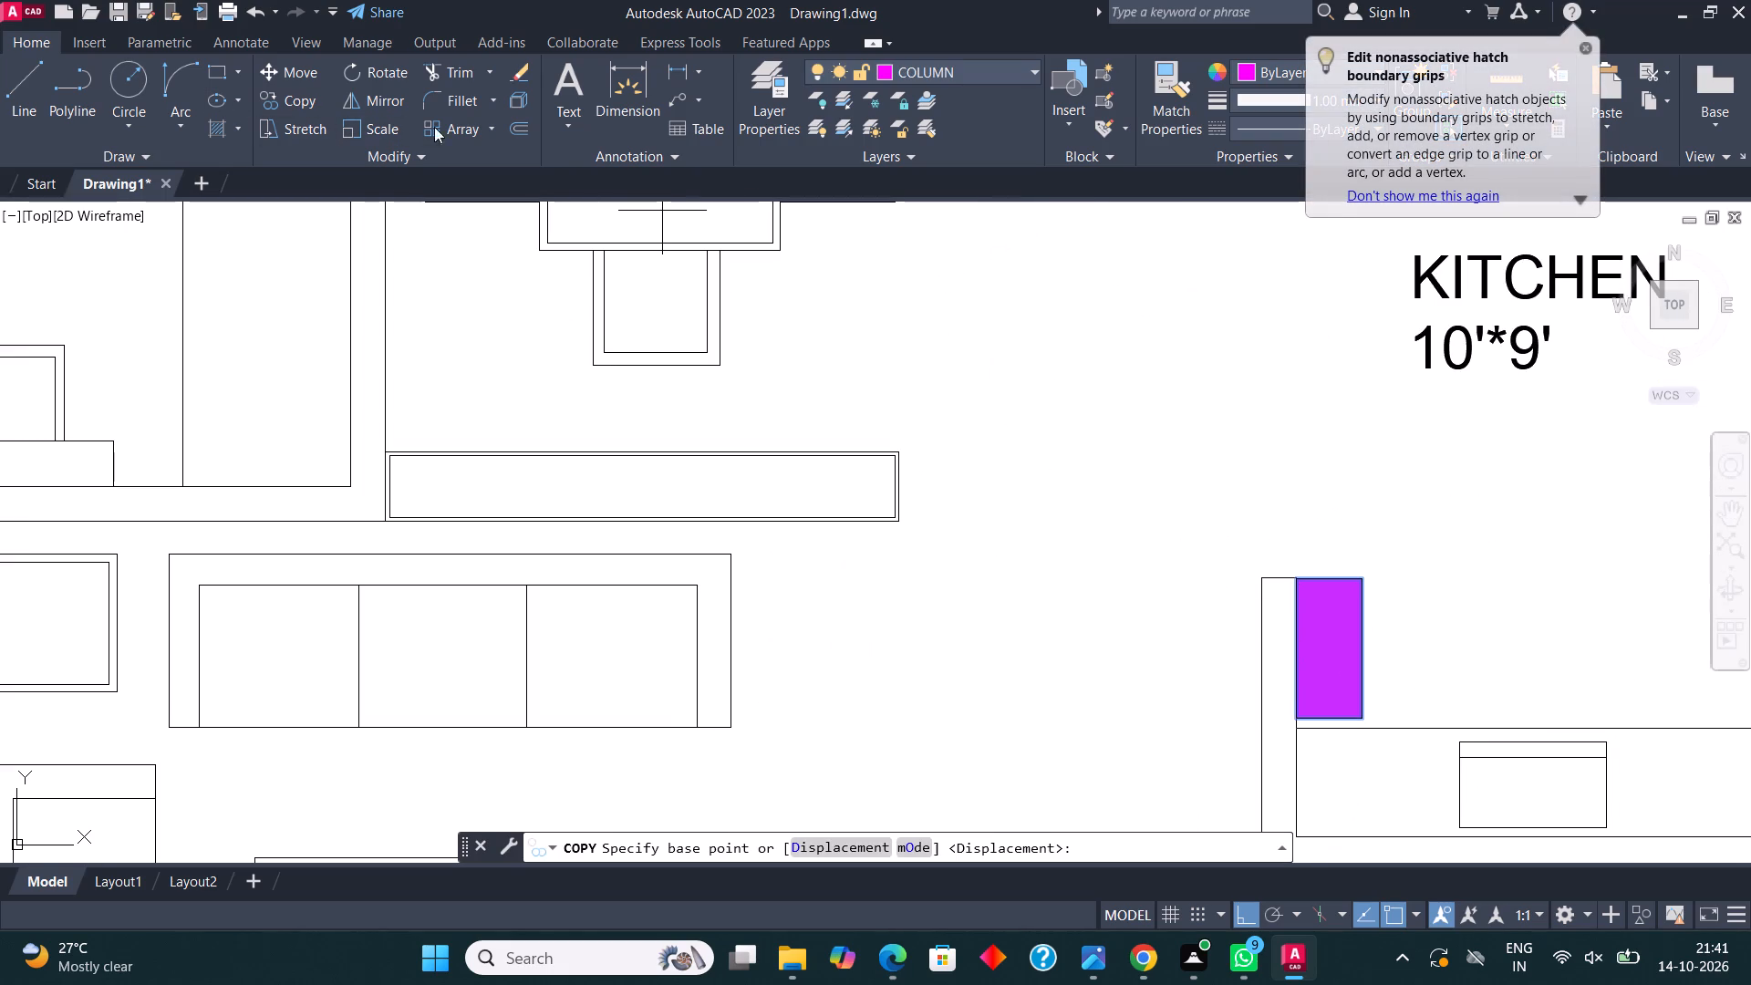
left_click(1363, 713)
scroll(1447, 669, "down", 1)
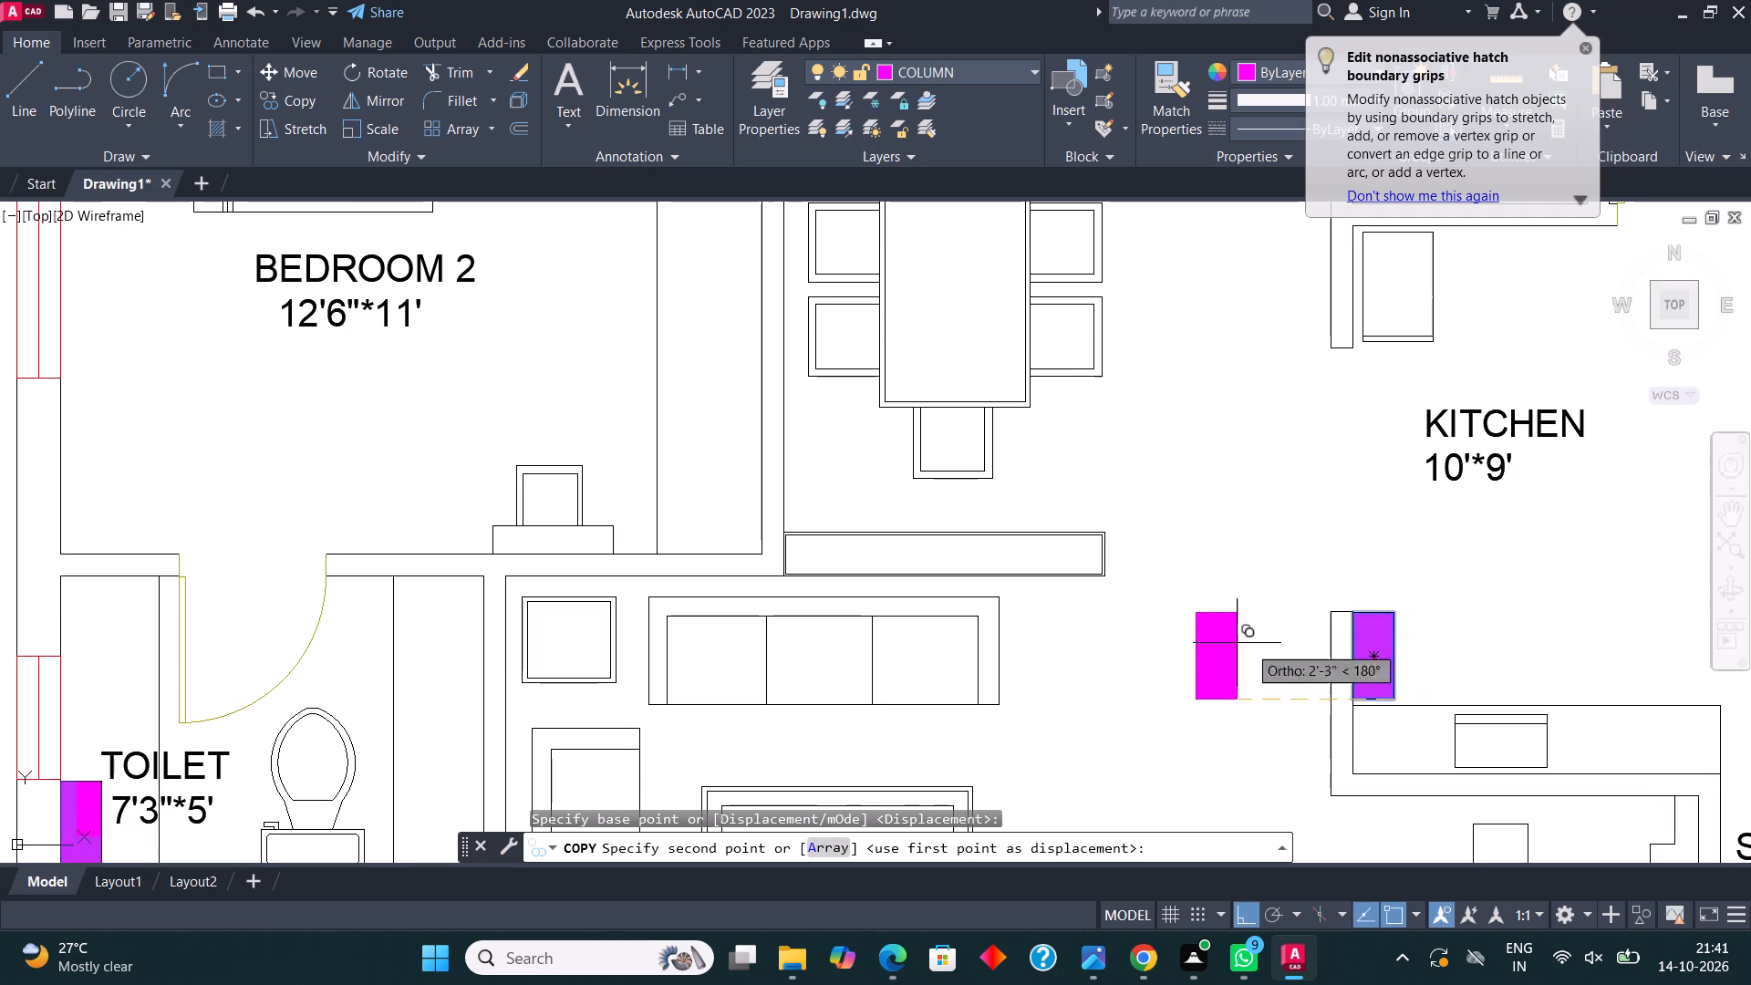
key("F8")
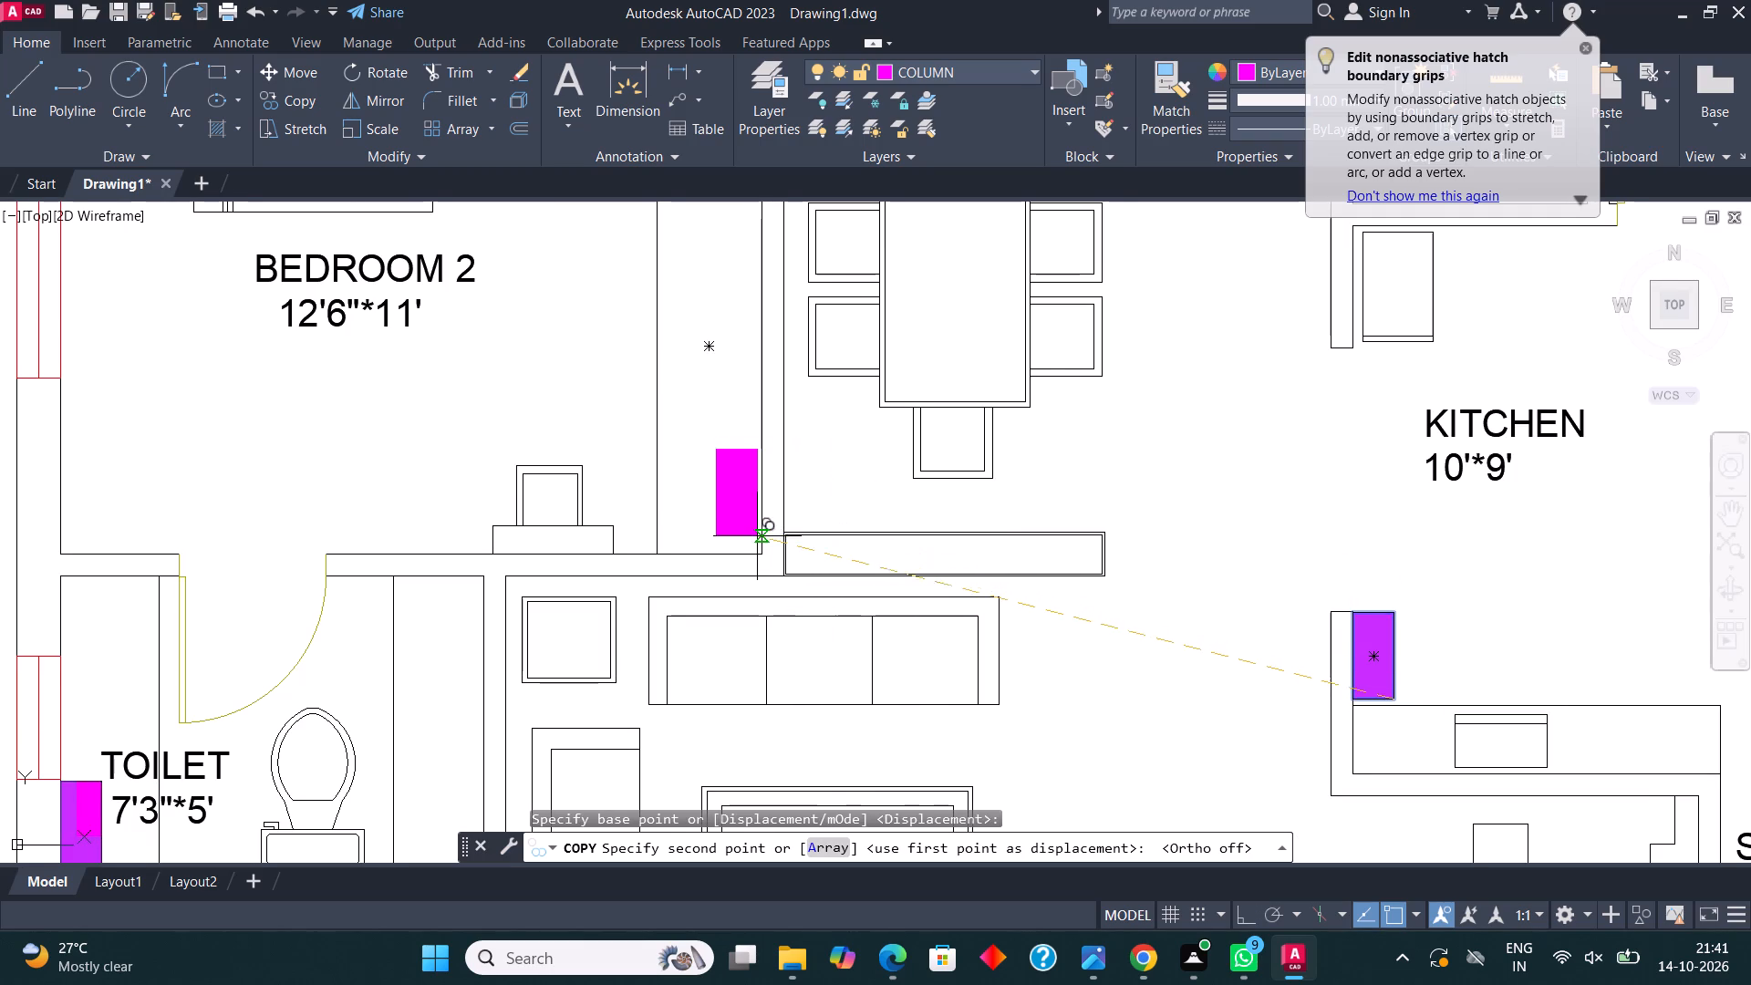
scroll(755, 539, "up", 2)
left_click(763, 580)
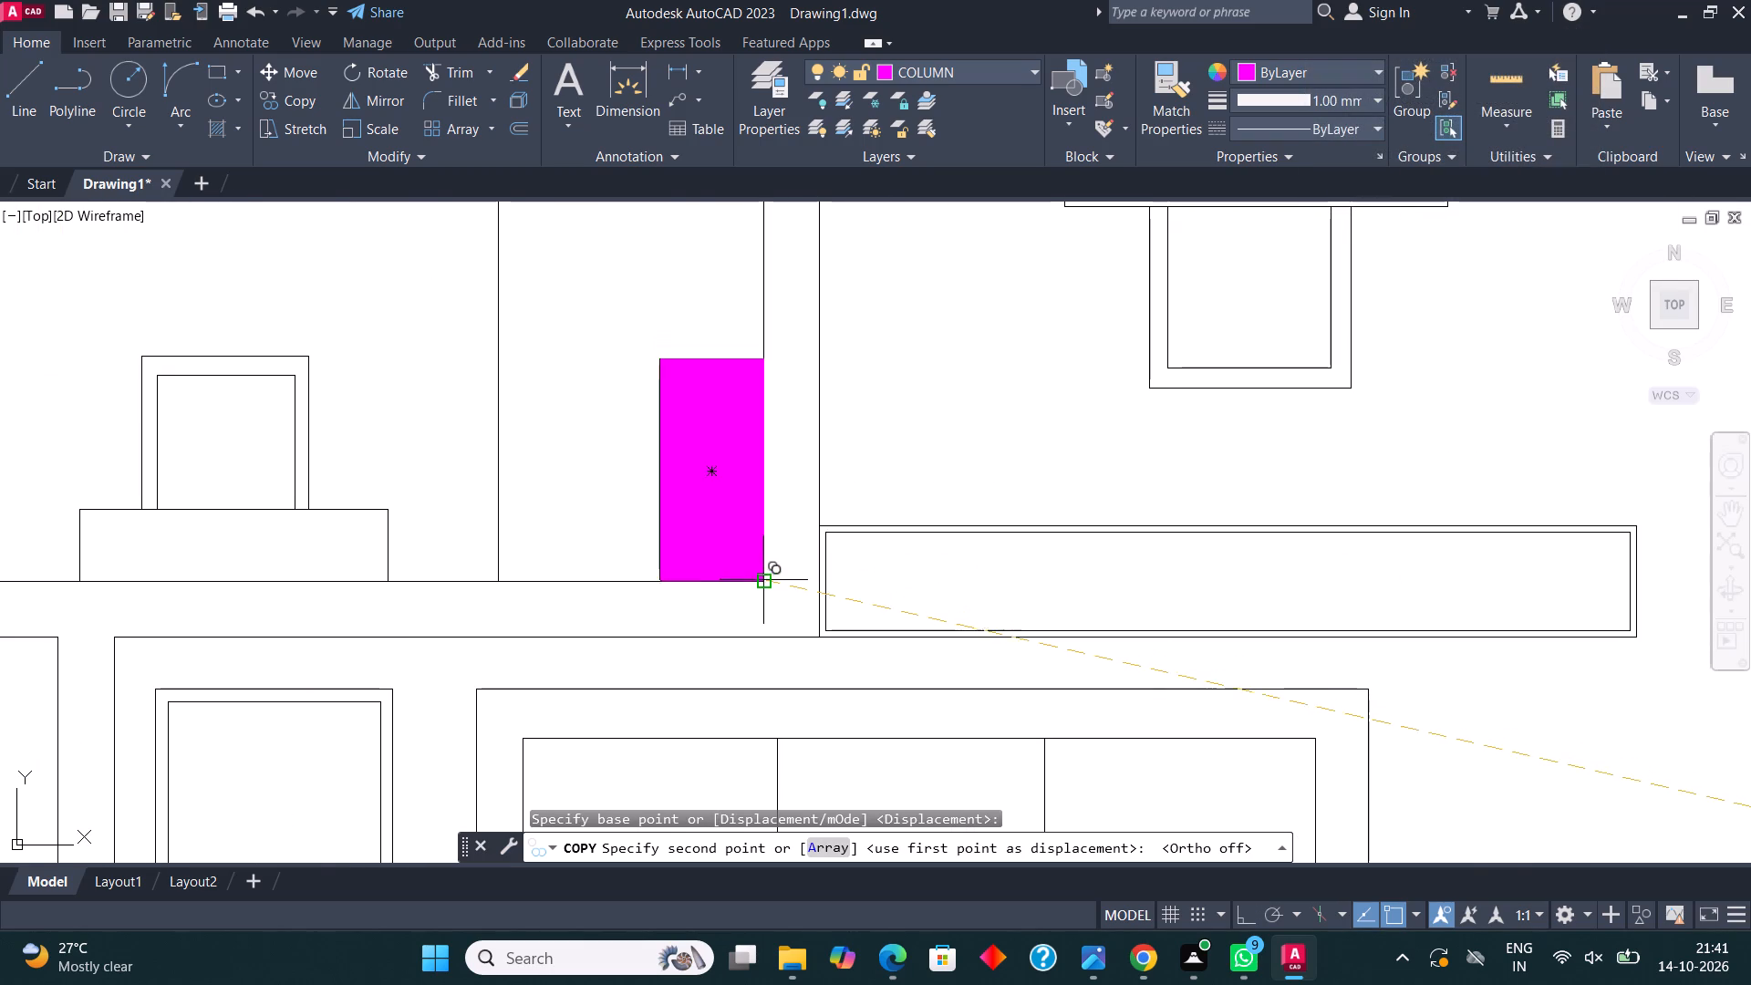
scroll(836, 504, "down", 2)
key("Escape")
scroll(953, 510, "down", 2)
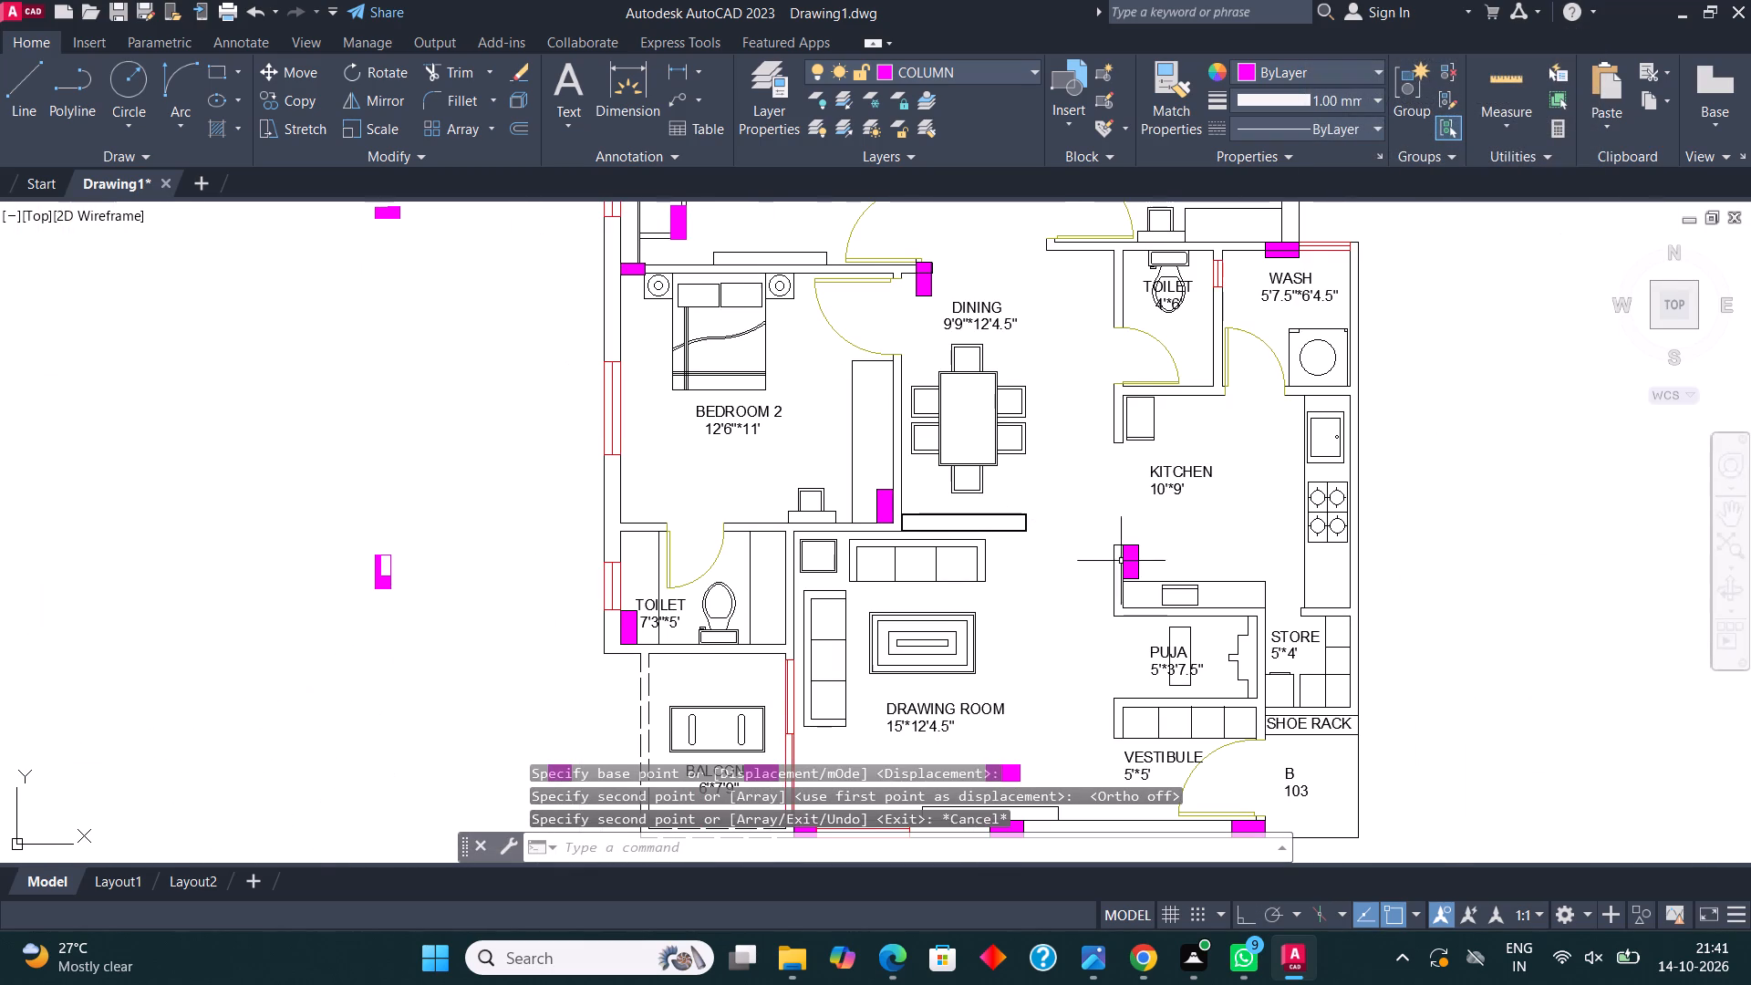
middle_click_drag(1120, 573, 1058, 695)
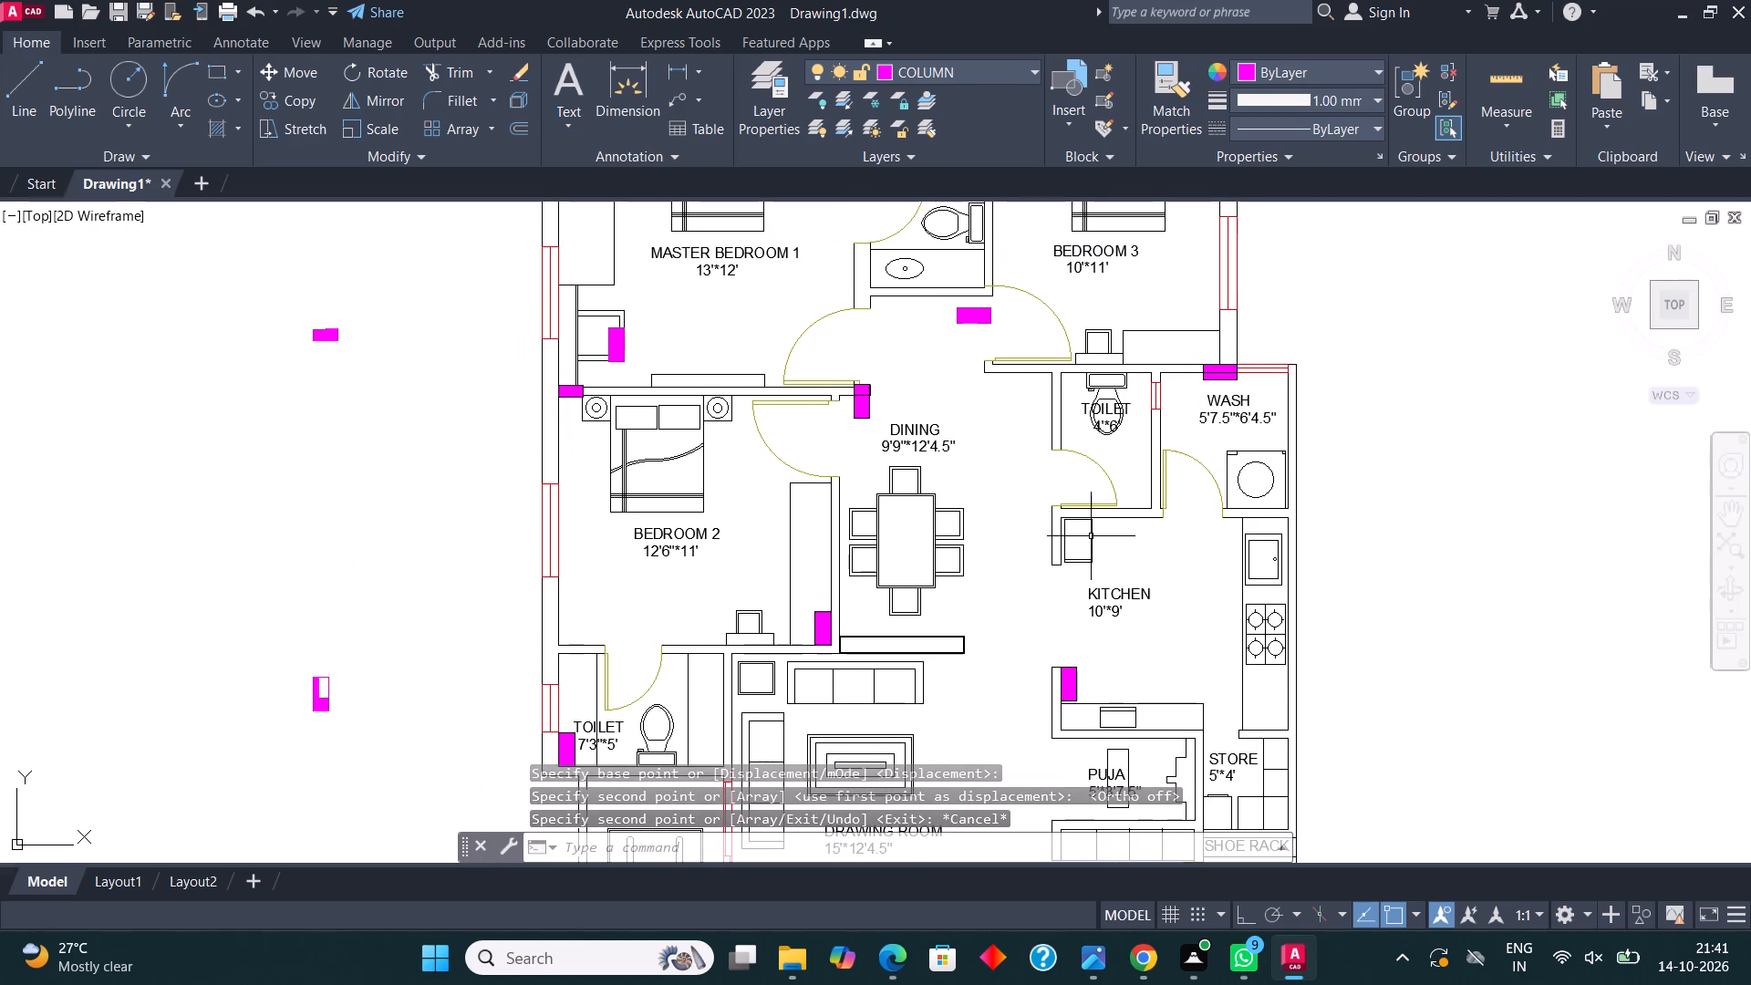
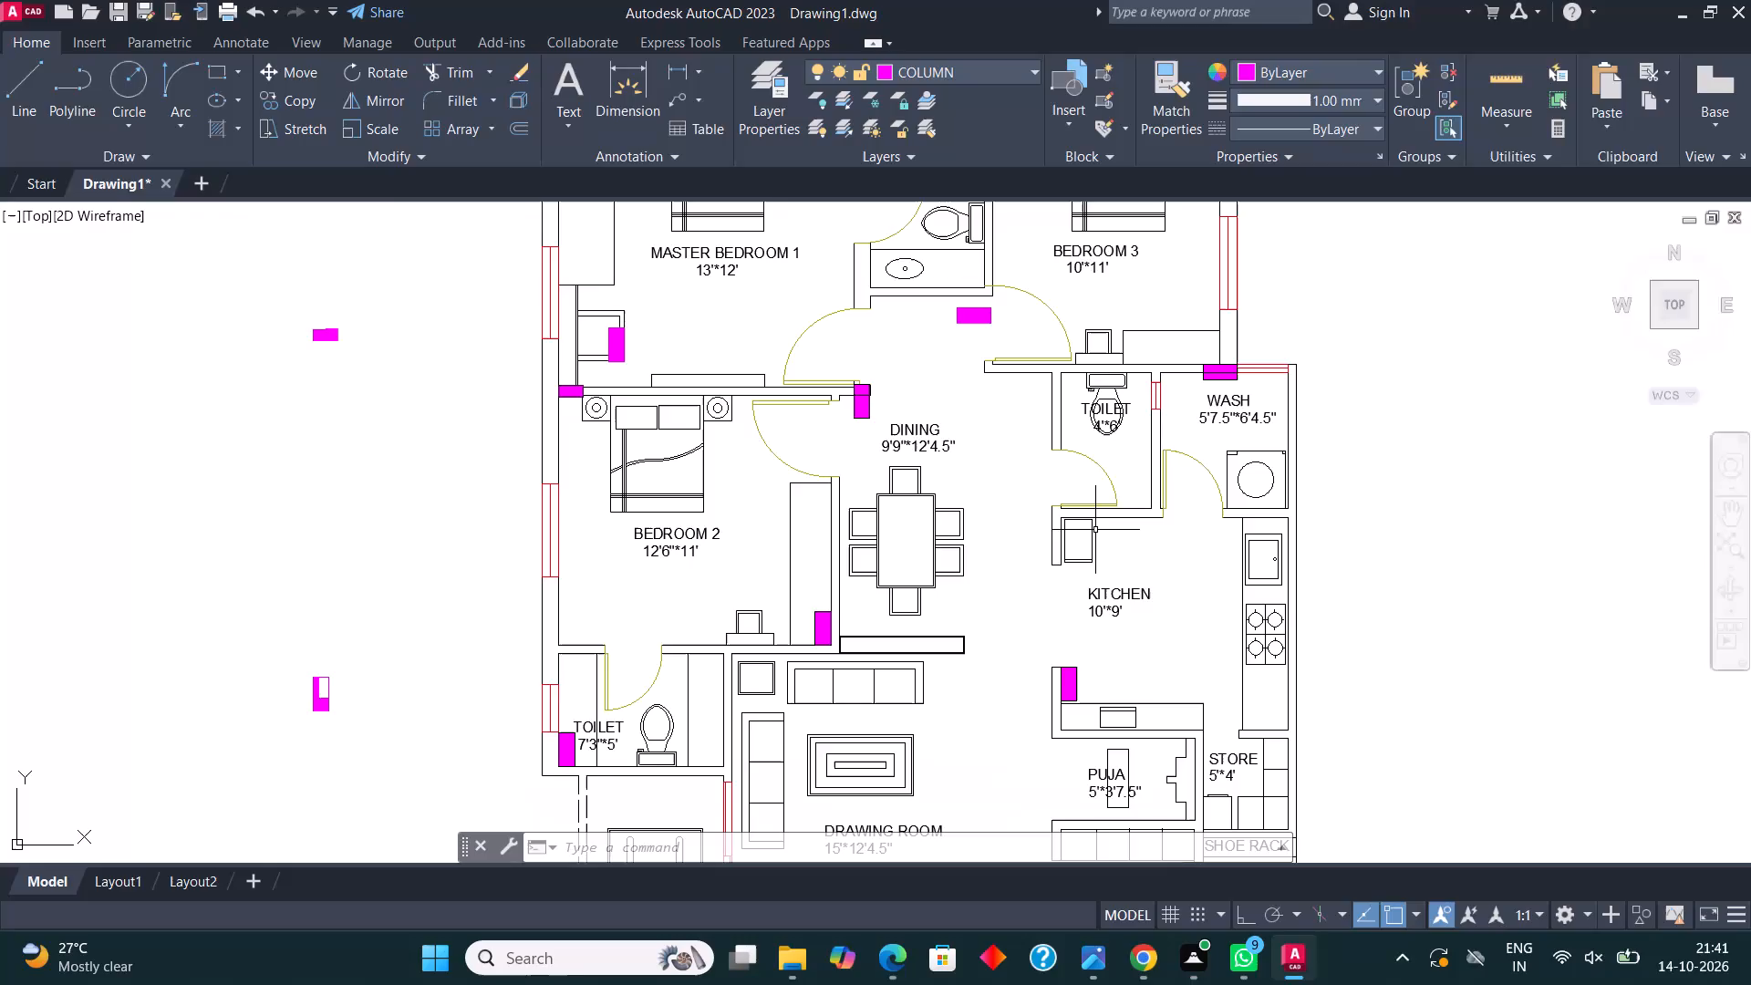
Undo the last group copy that placed the duplicate set of magenta columns beside and over the floor plan.
middle_click_drag(1062, 389, 1068, 393)
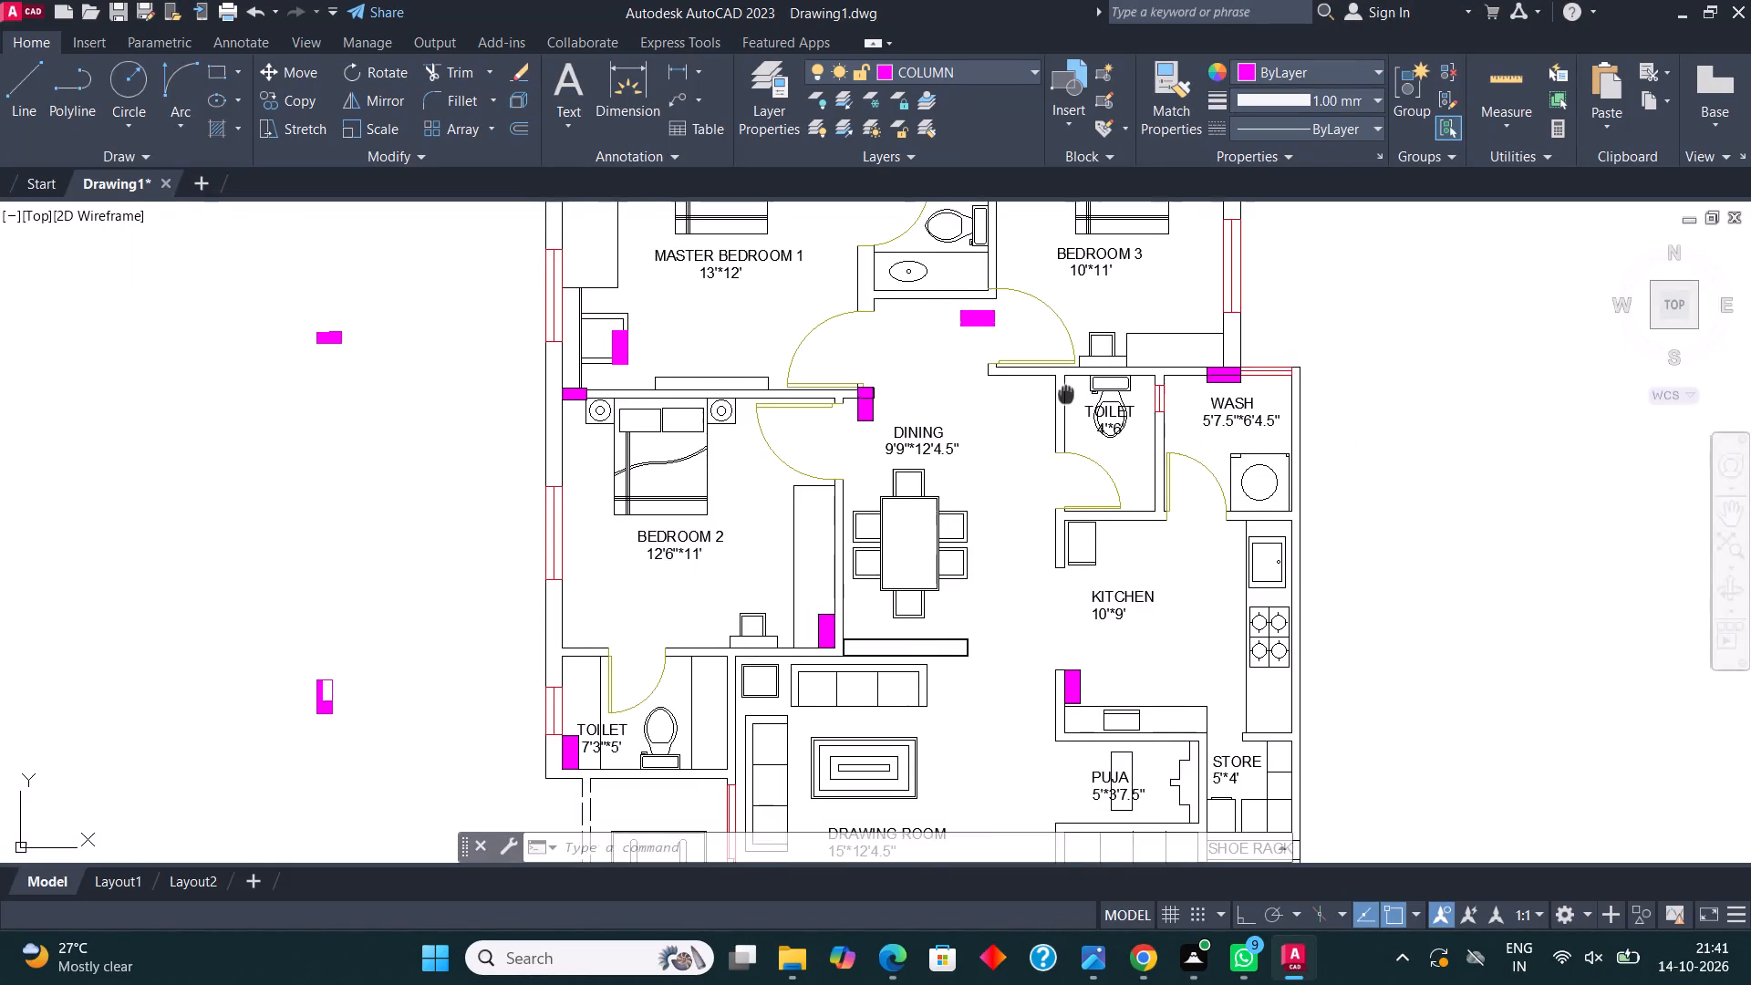
middle_click_drag(1068, 393, 1085, 507)
scroll(973, 434, "up", 2)
scroll(974, 432, "down", 3)
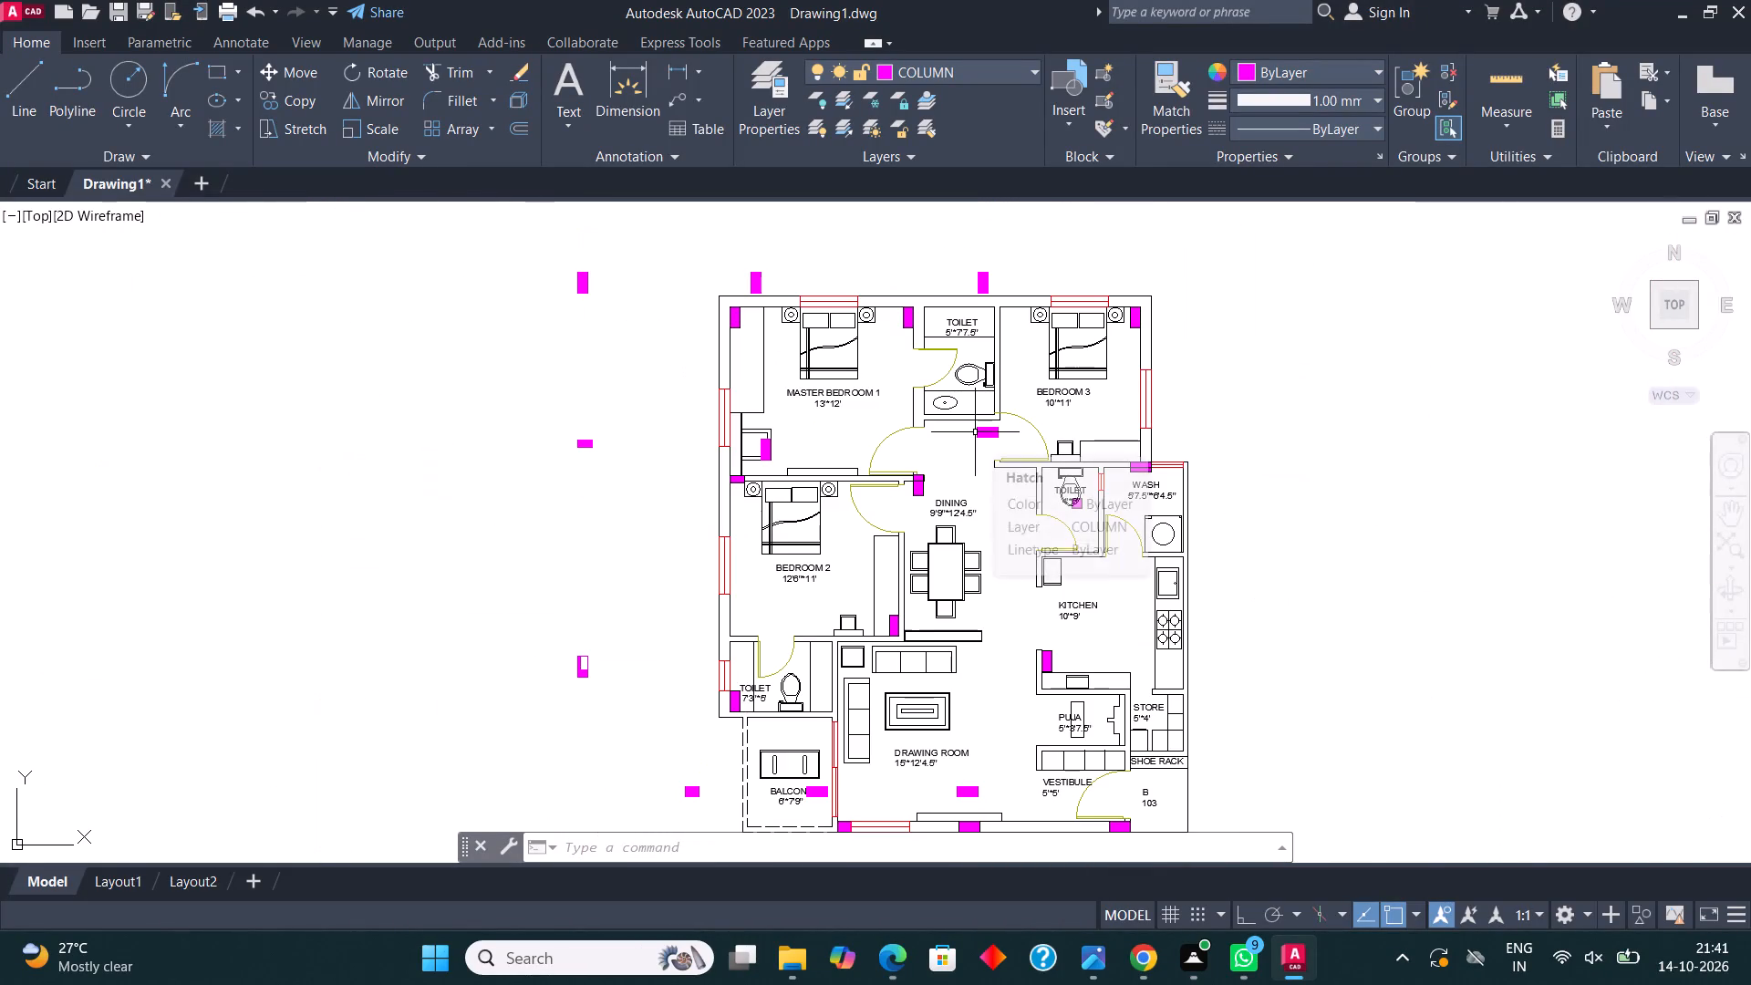
key("ctrl+z")
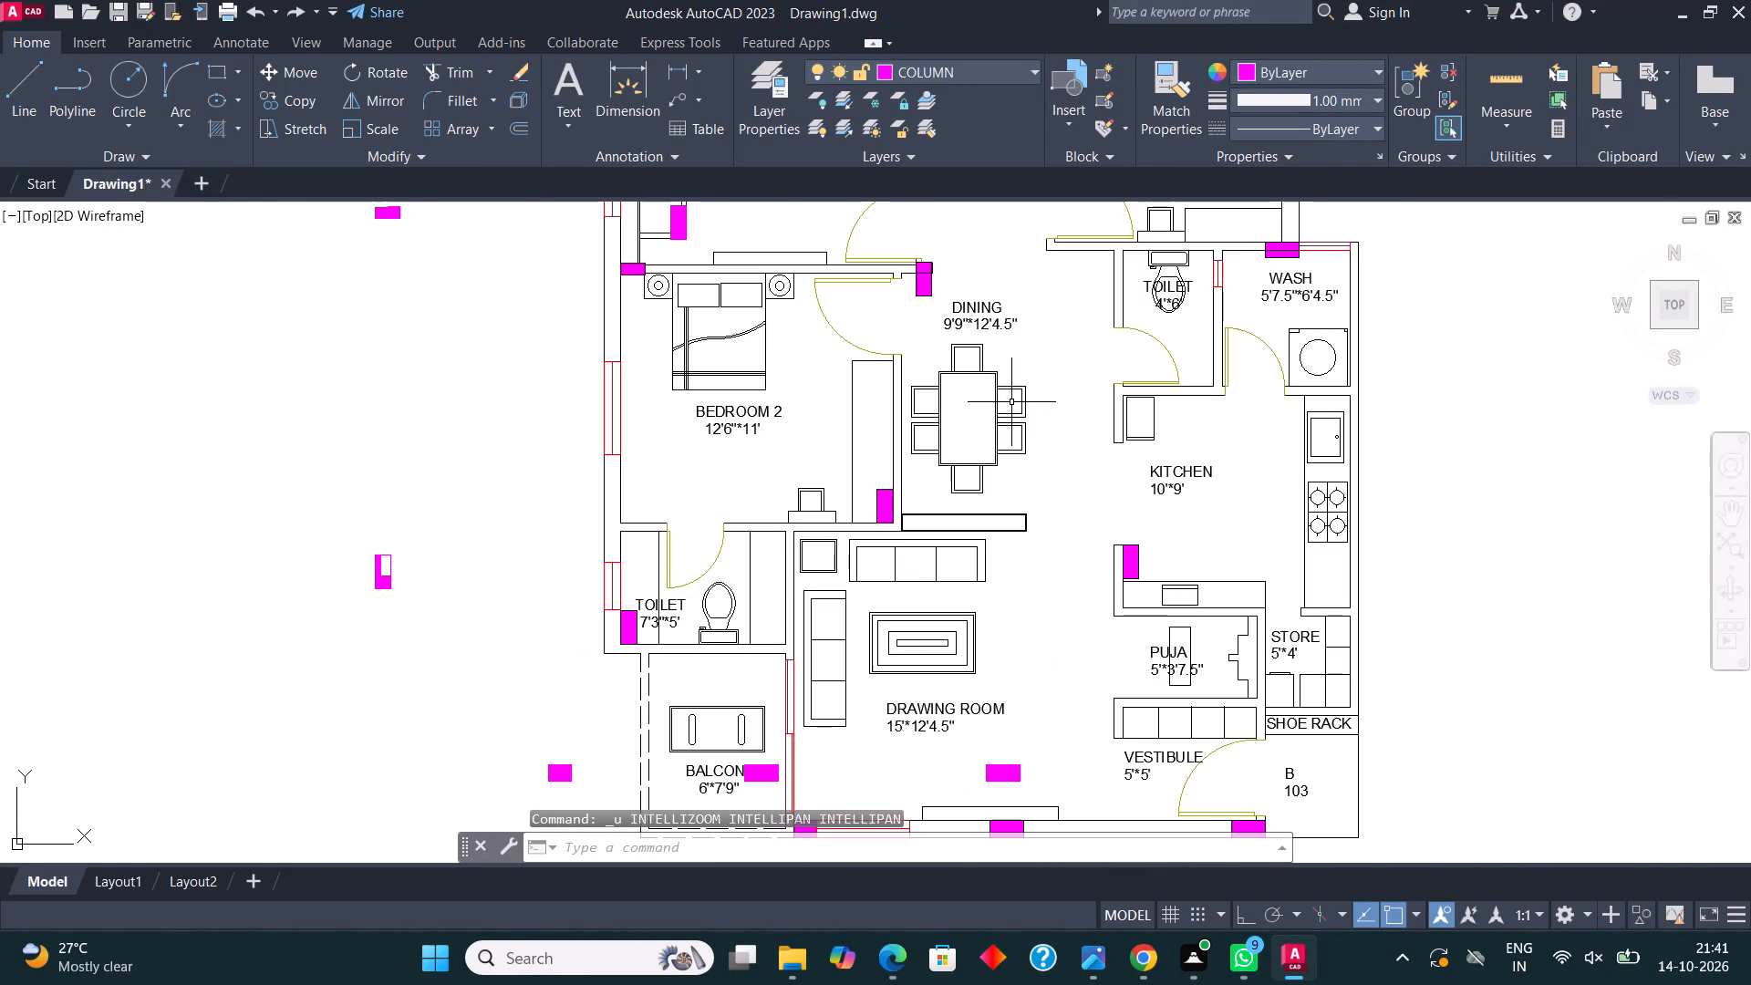
key("ctrl+z")
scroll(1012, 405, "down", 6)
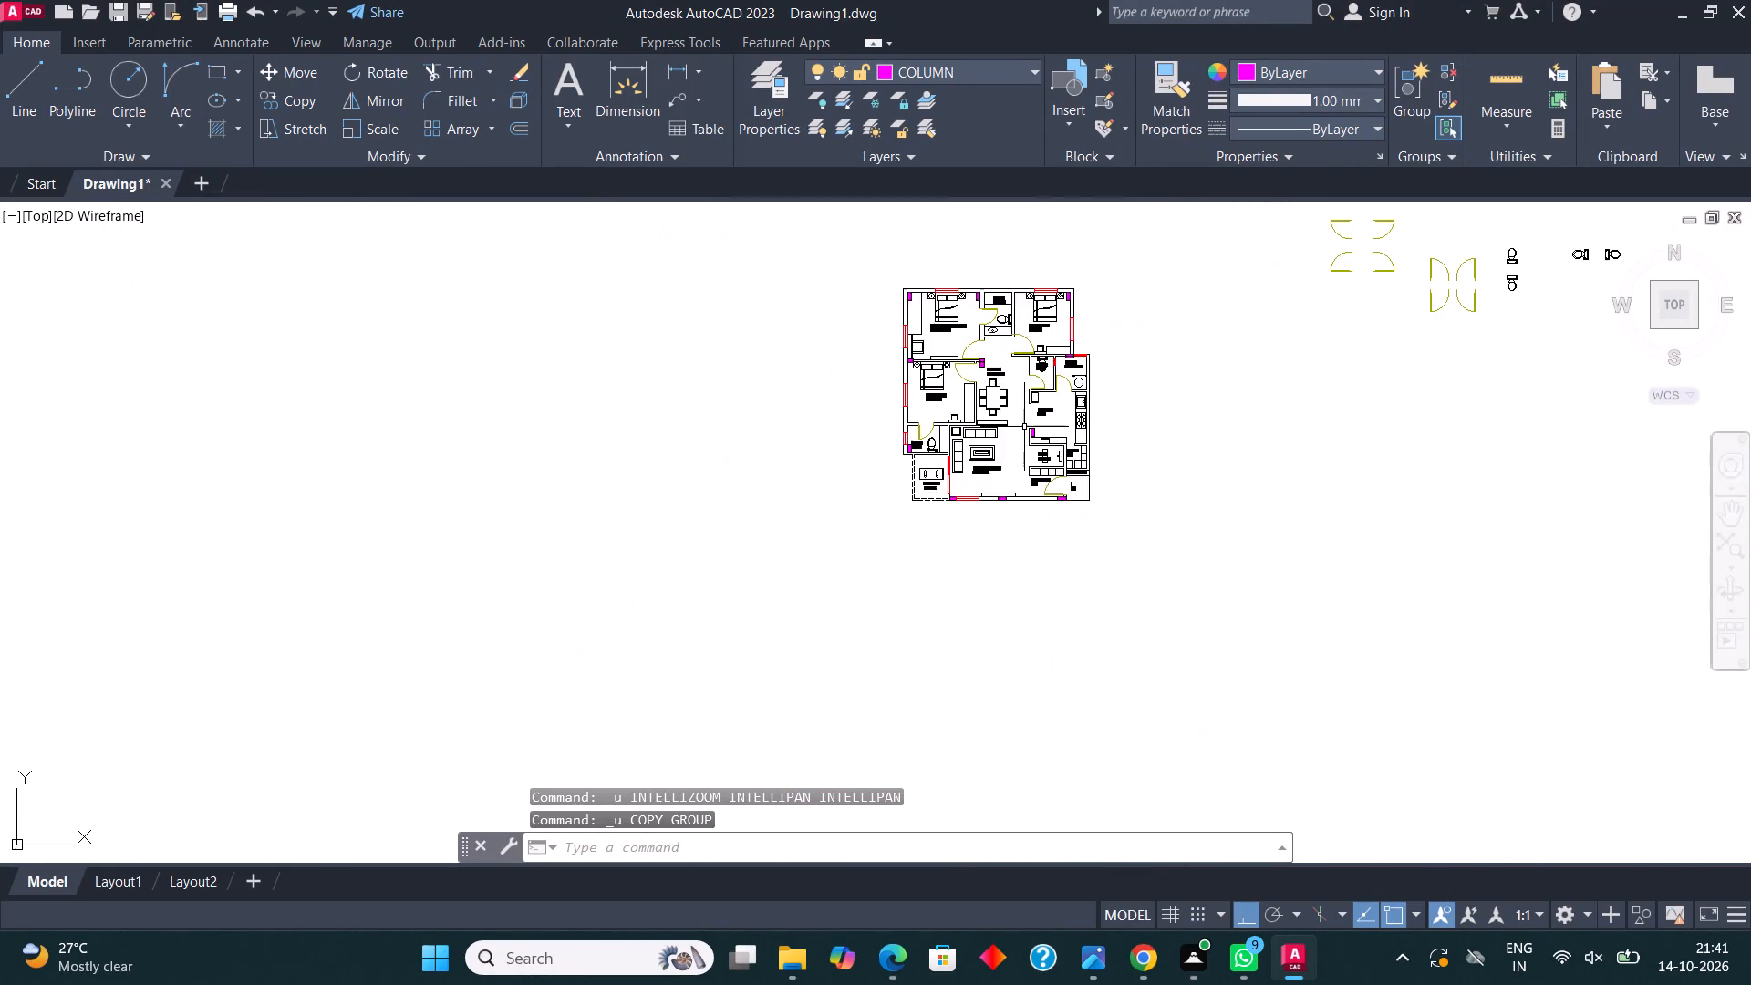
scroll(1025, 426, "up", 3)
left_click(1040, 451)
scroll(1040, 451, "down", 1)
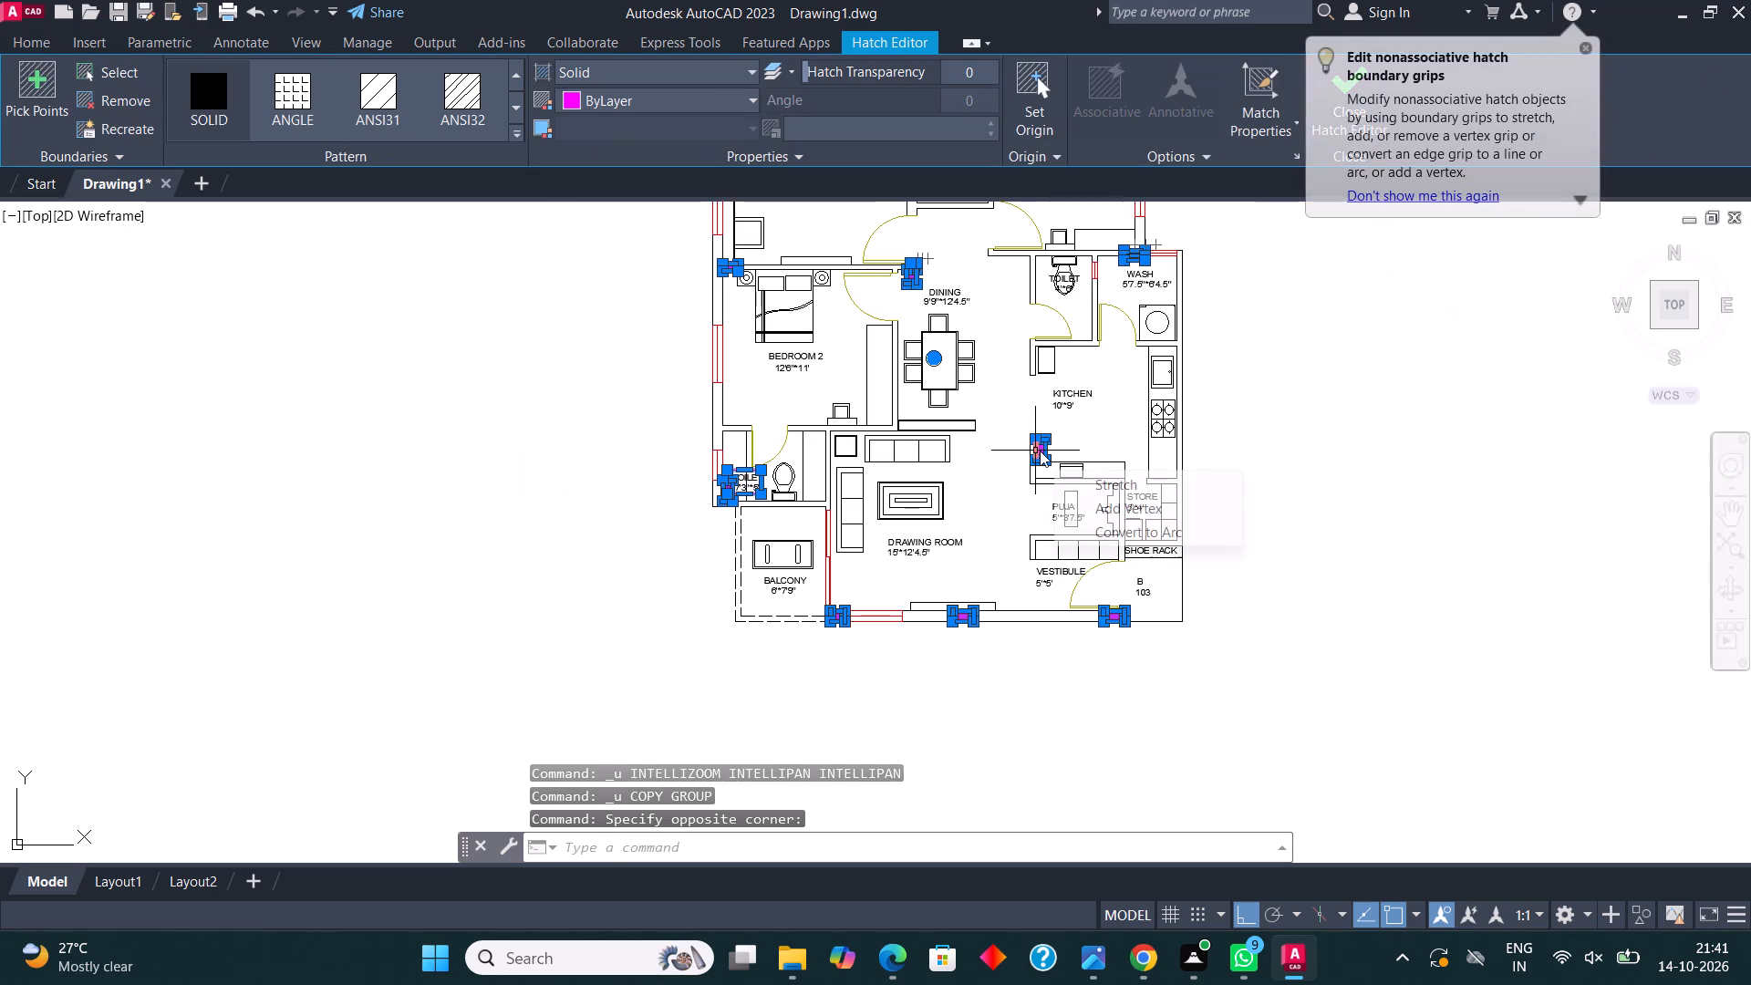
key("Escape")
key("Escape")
Copy the kitchen column's outline by its lower corner to the inner wall corner of Bedroom 2 beside the dining area, with Ortho off.
middle_click_drag(931, 317, 974, 347)
scroll(932, 423, "up", 3)
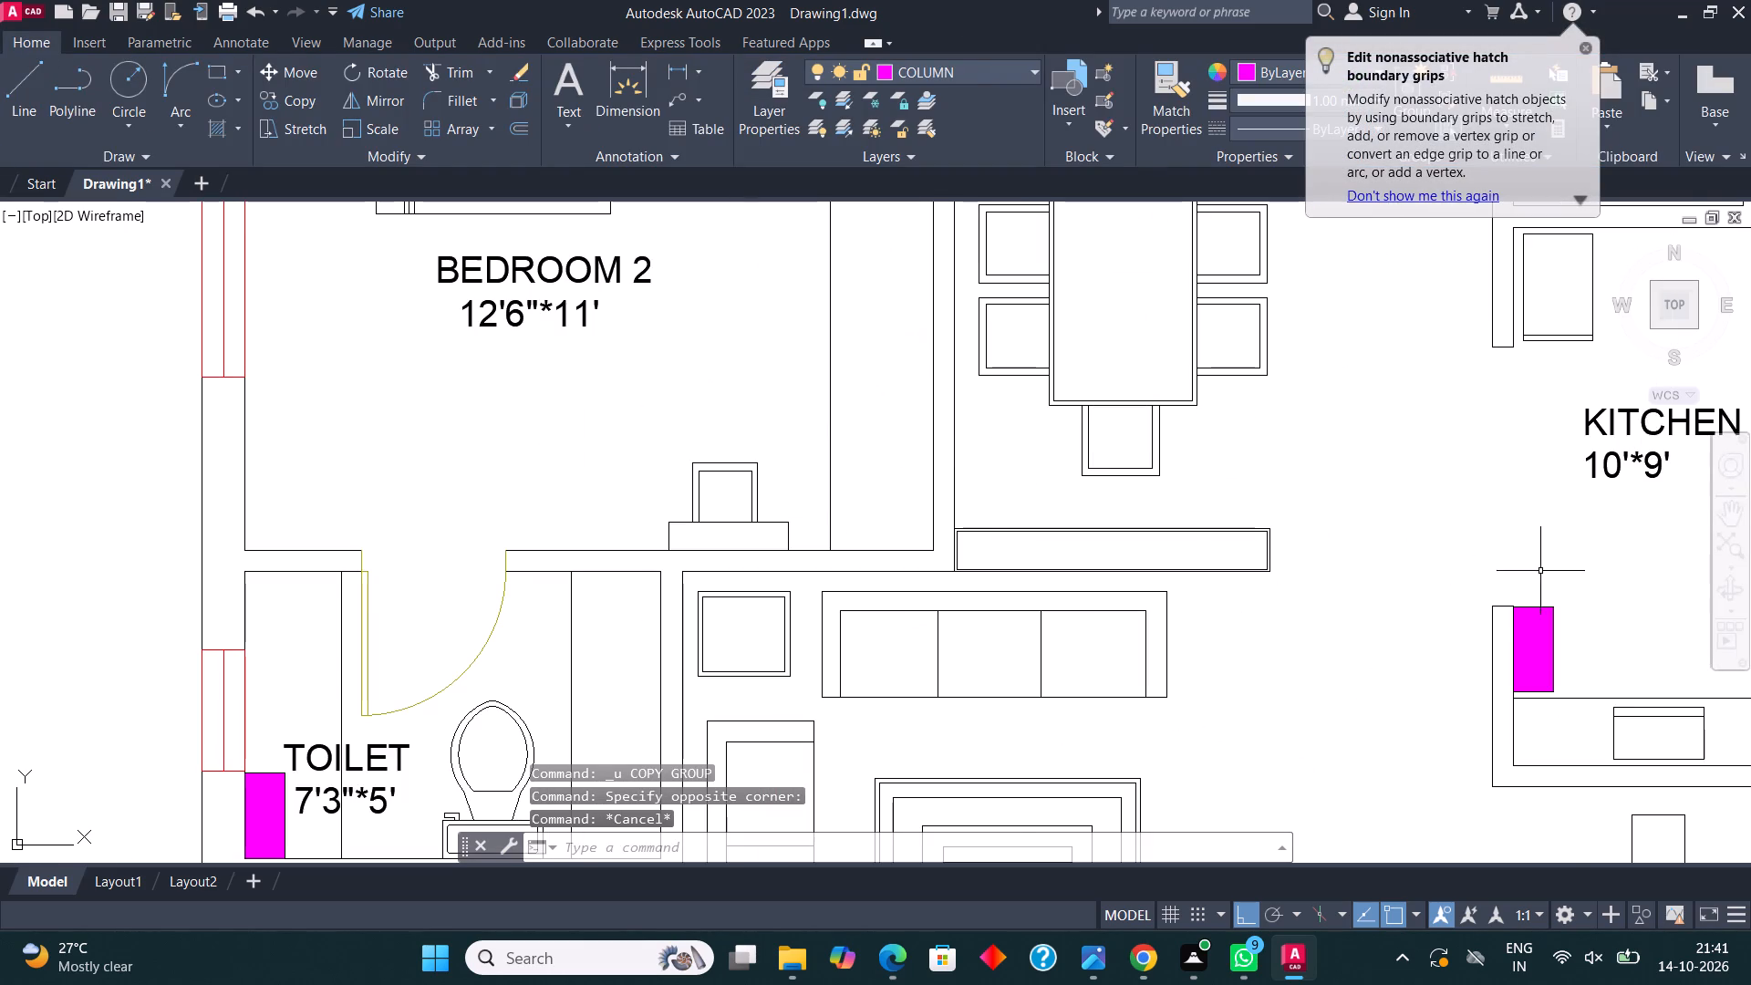
scroll(1539, 589, "up", 3)
left_click(1579, 678)
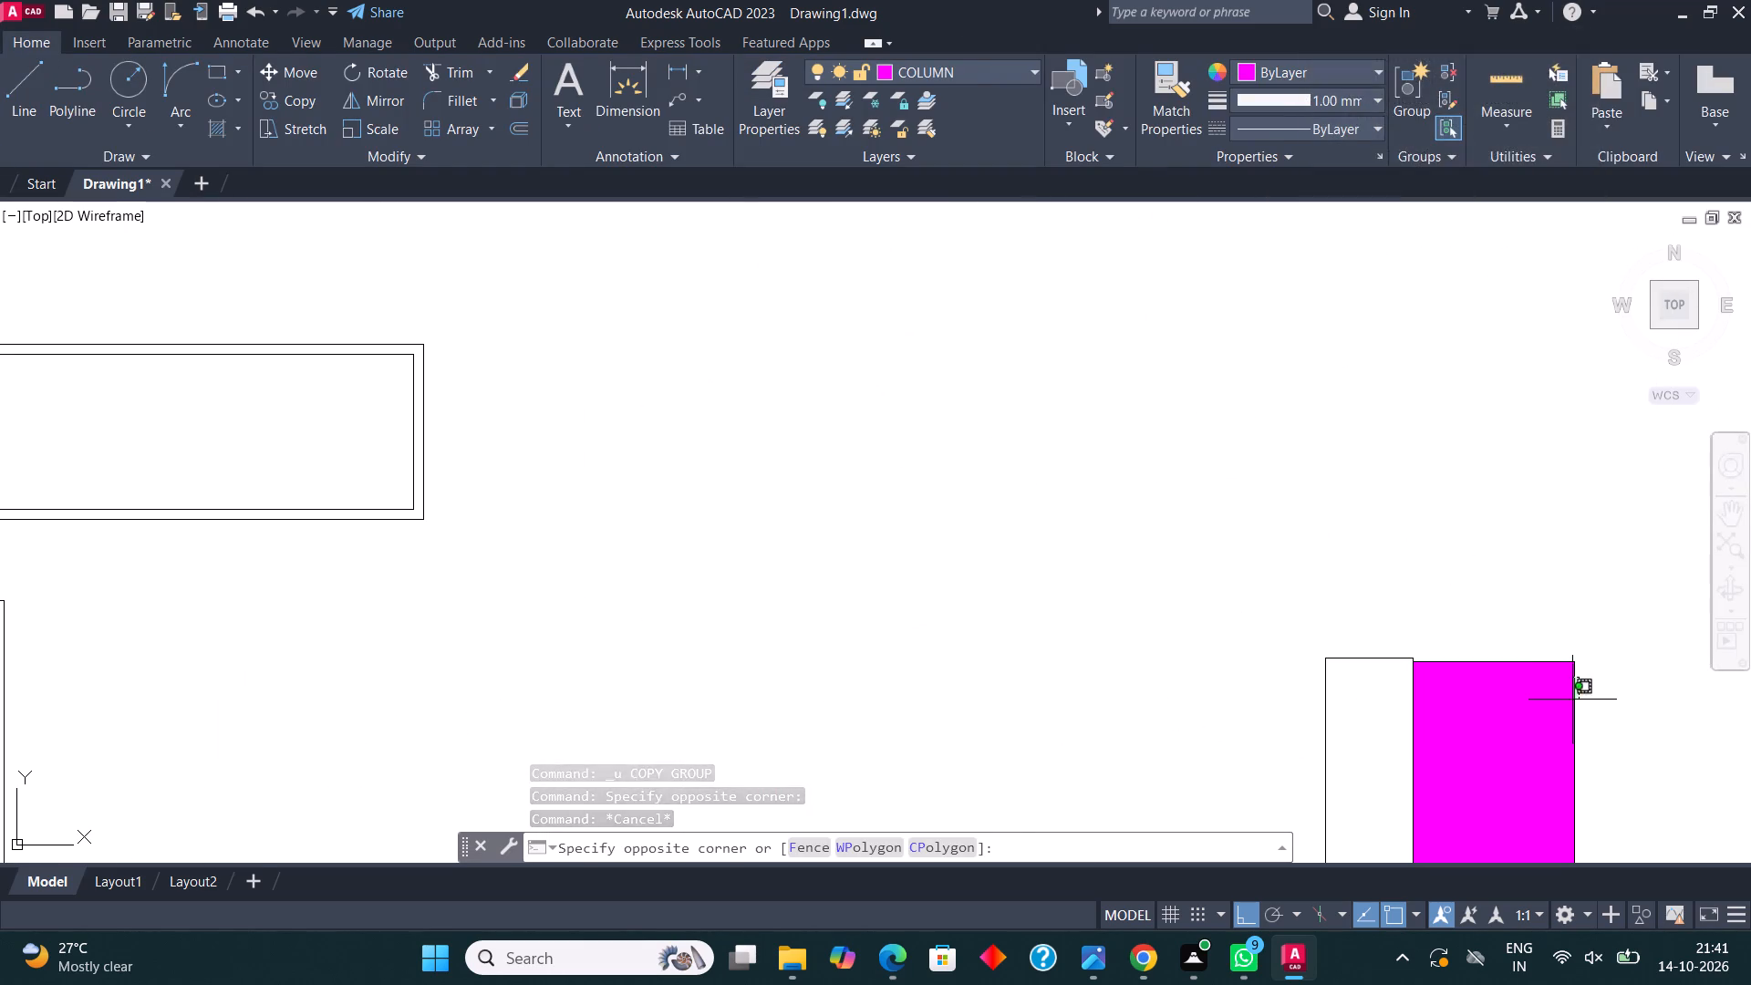
left_click(1572, 700)
key("Escape")
left_click(1575, 673)
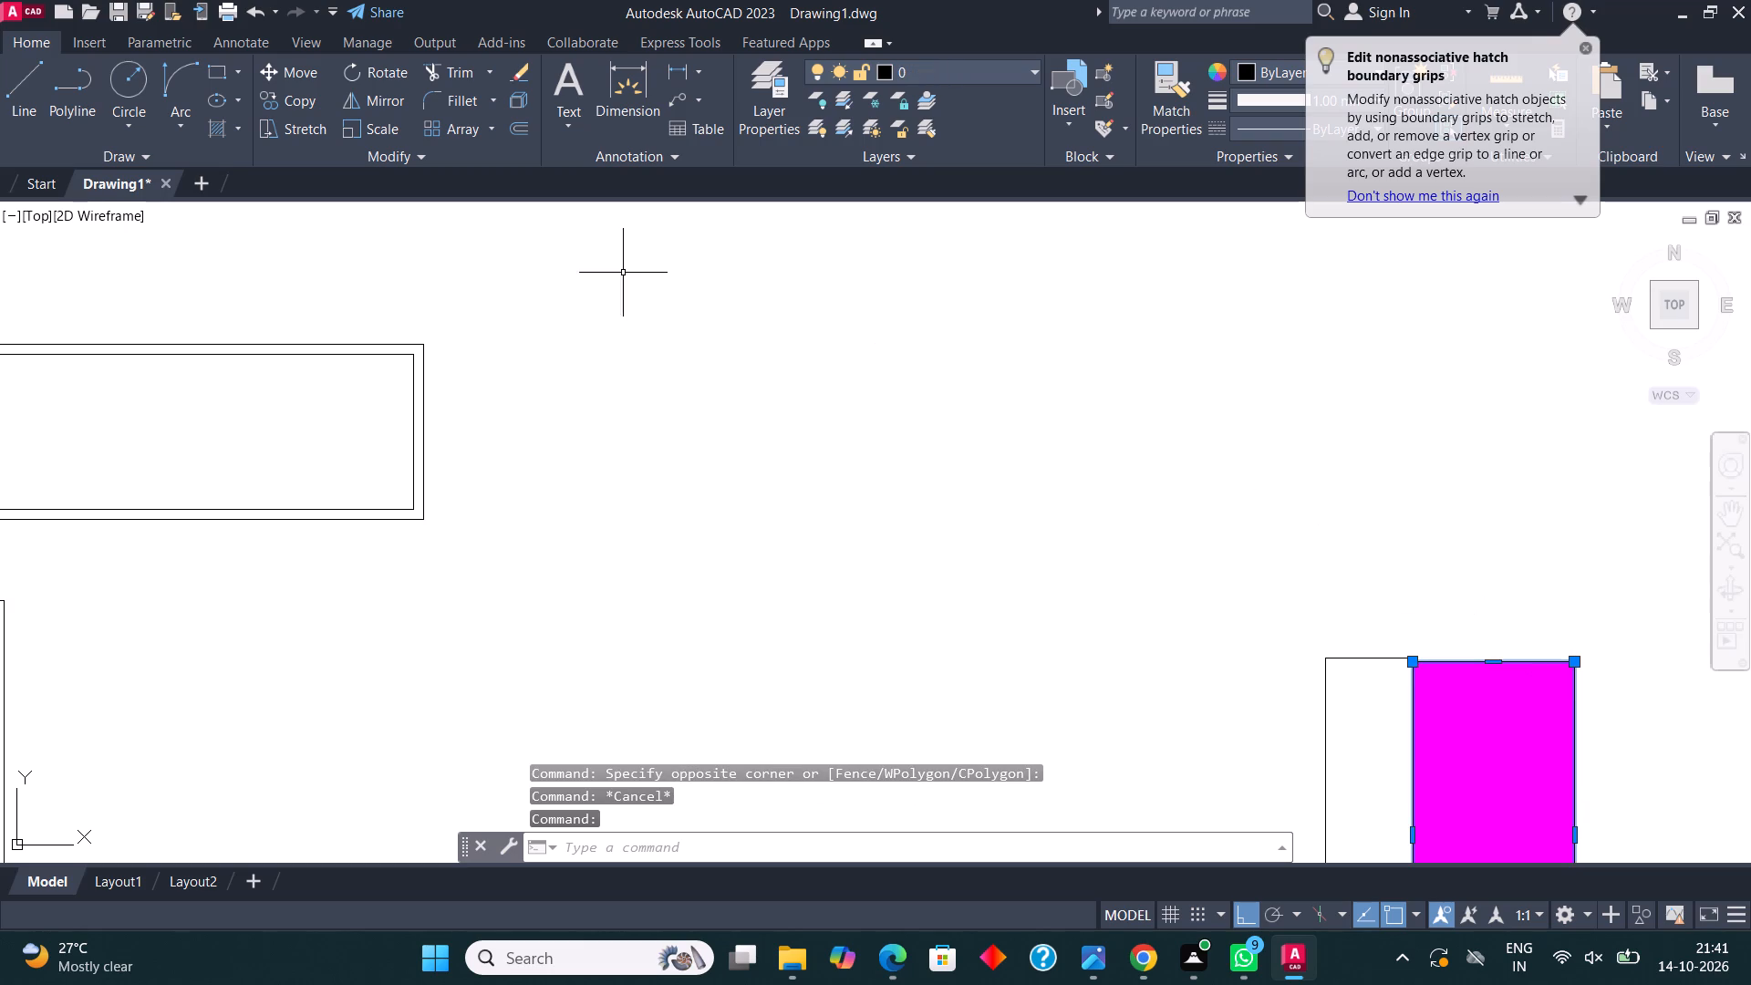
left_click(277, 97)
scroll(1083, 337, "down", 3)
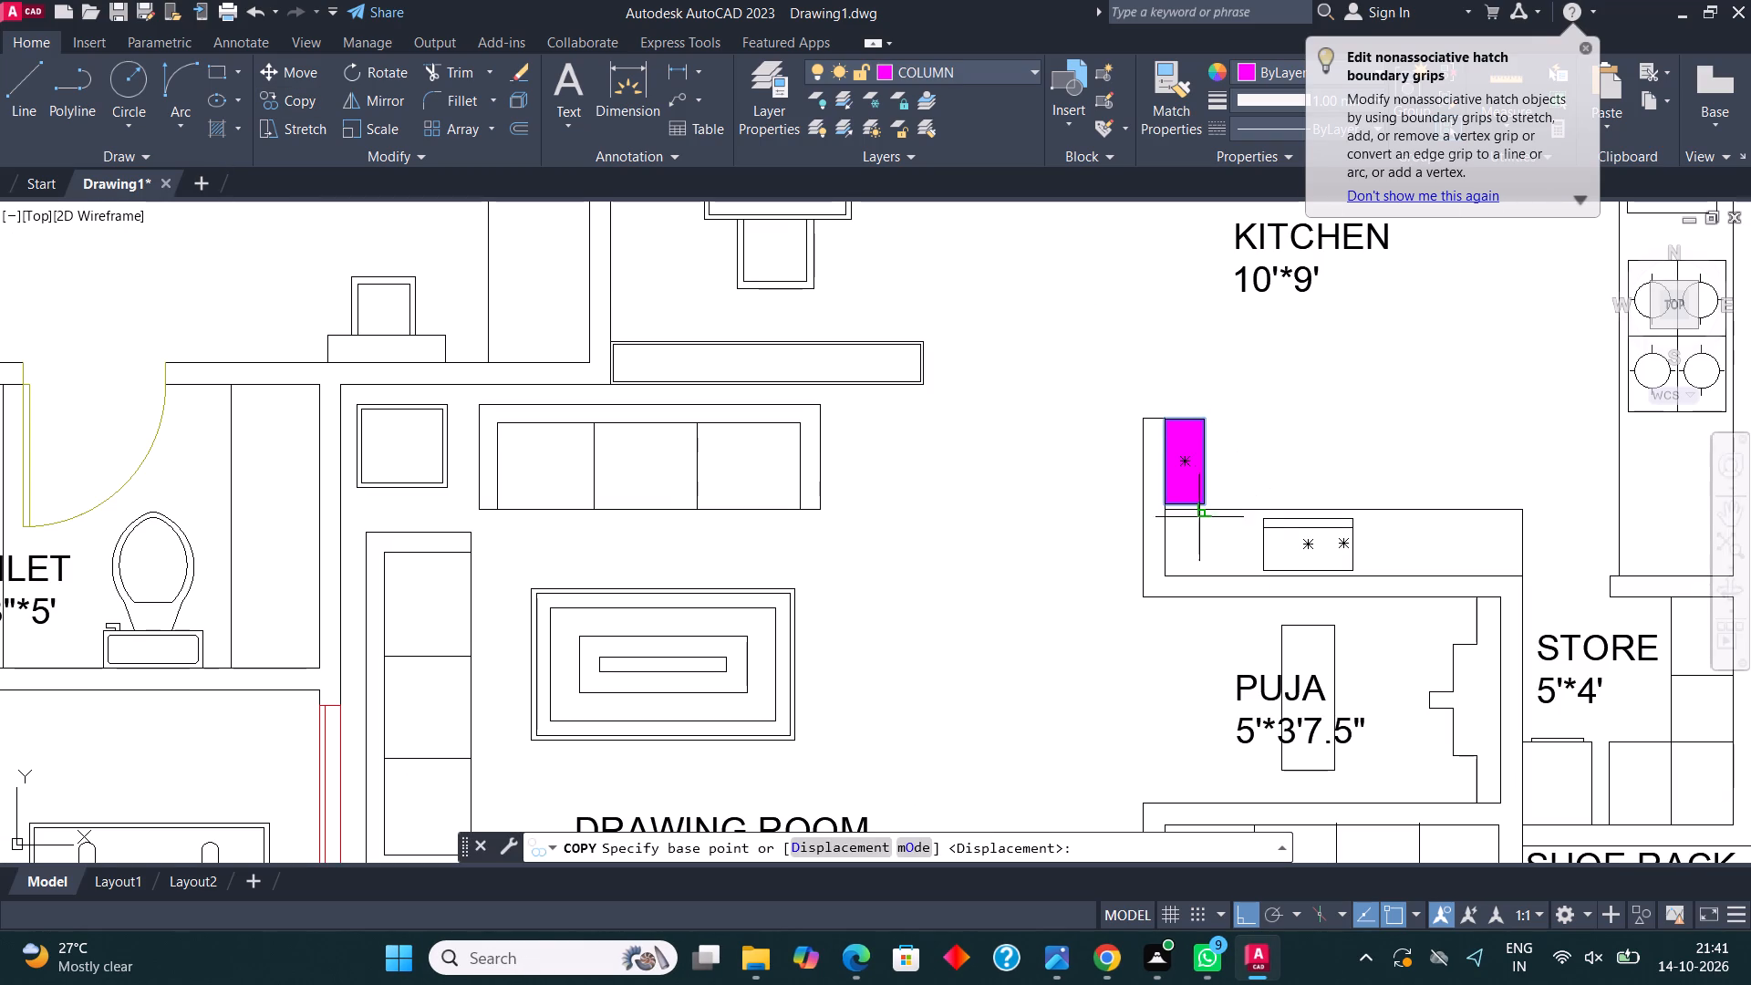
left_click(1208, 499)
middle_click_drag(539, 386, 679, 432)
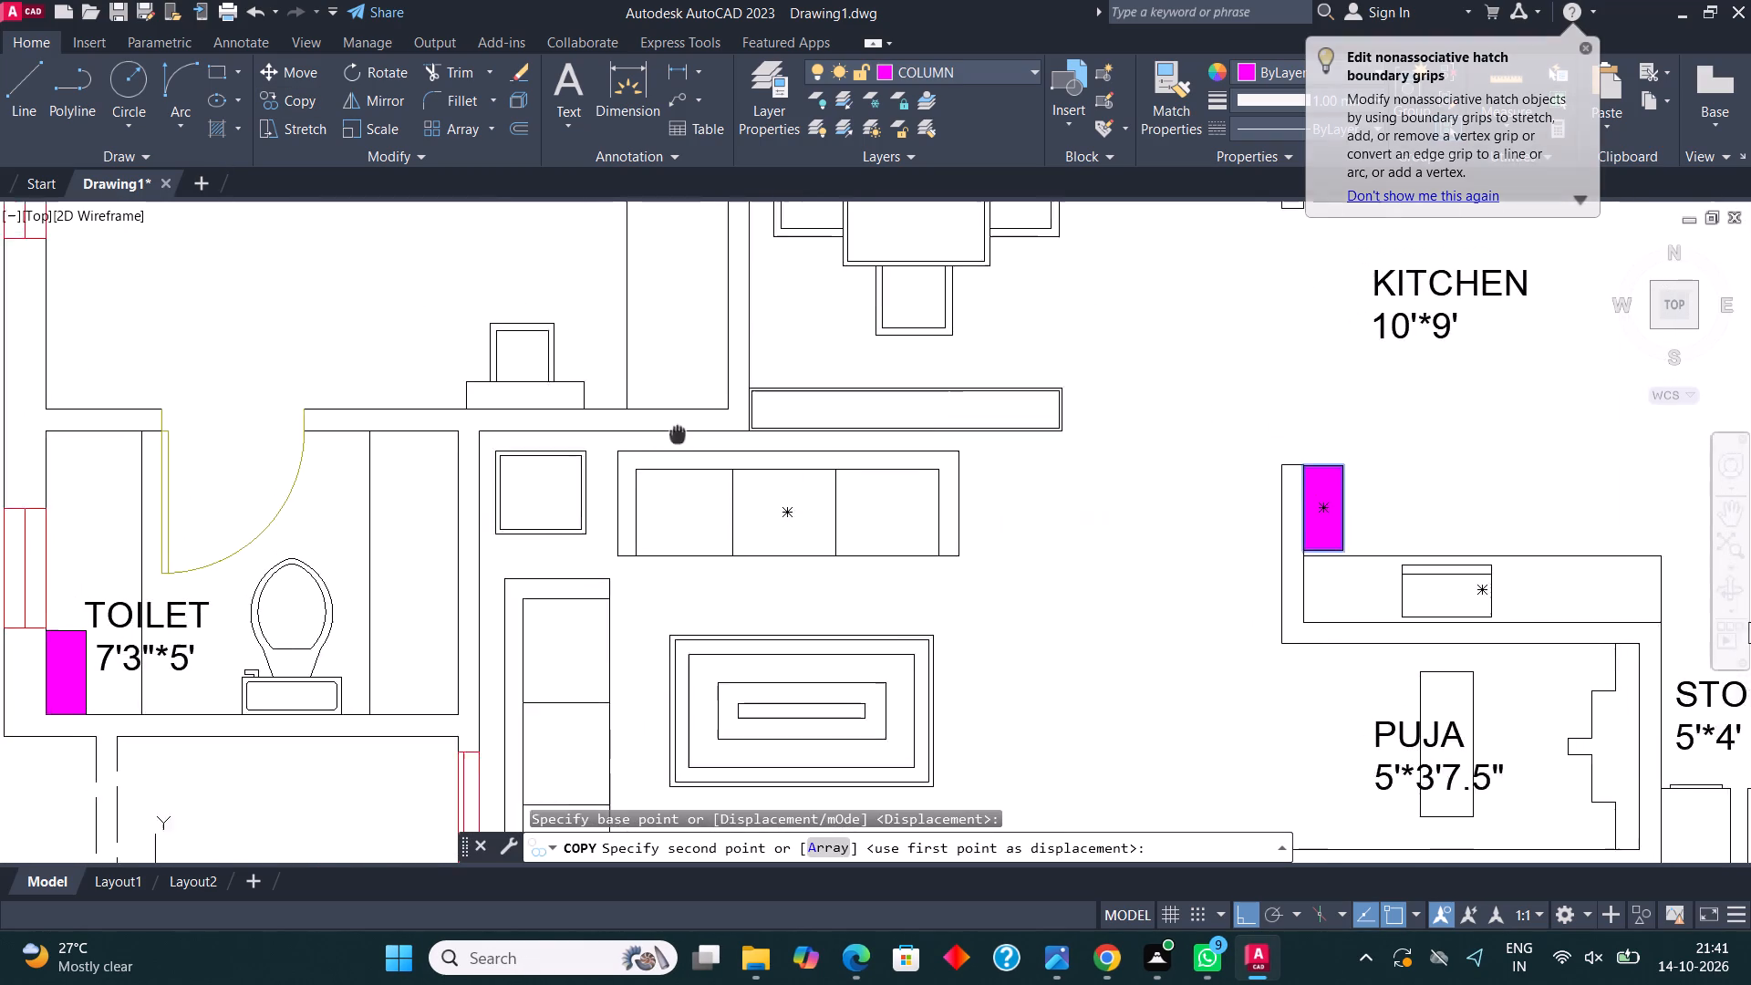
middle_click_drag(679, 432, 692, 446)
scroll(720, 410, "up", 2)
key("F8")
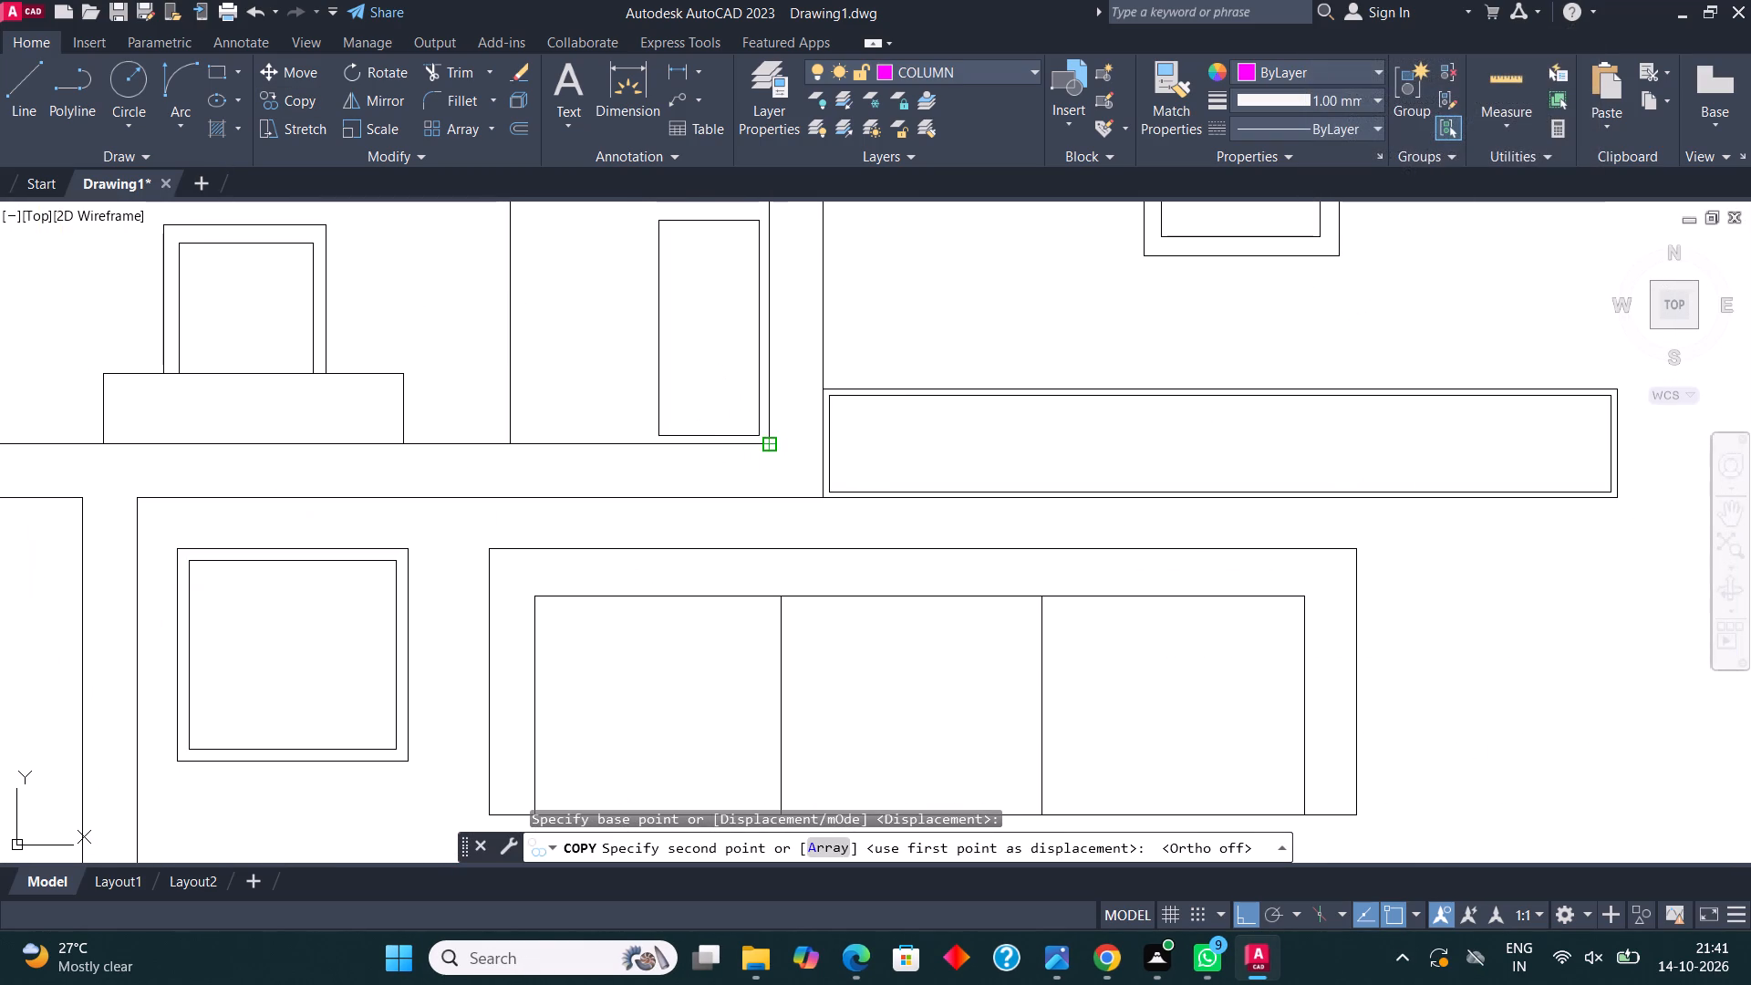
left_click(769, 441)
key("Escape")
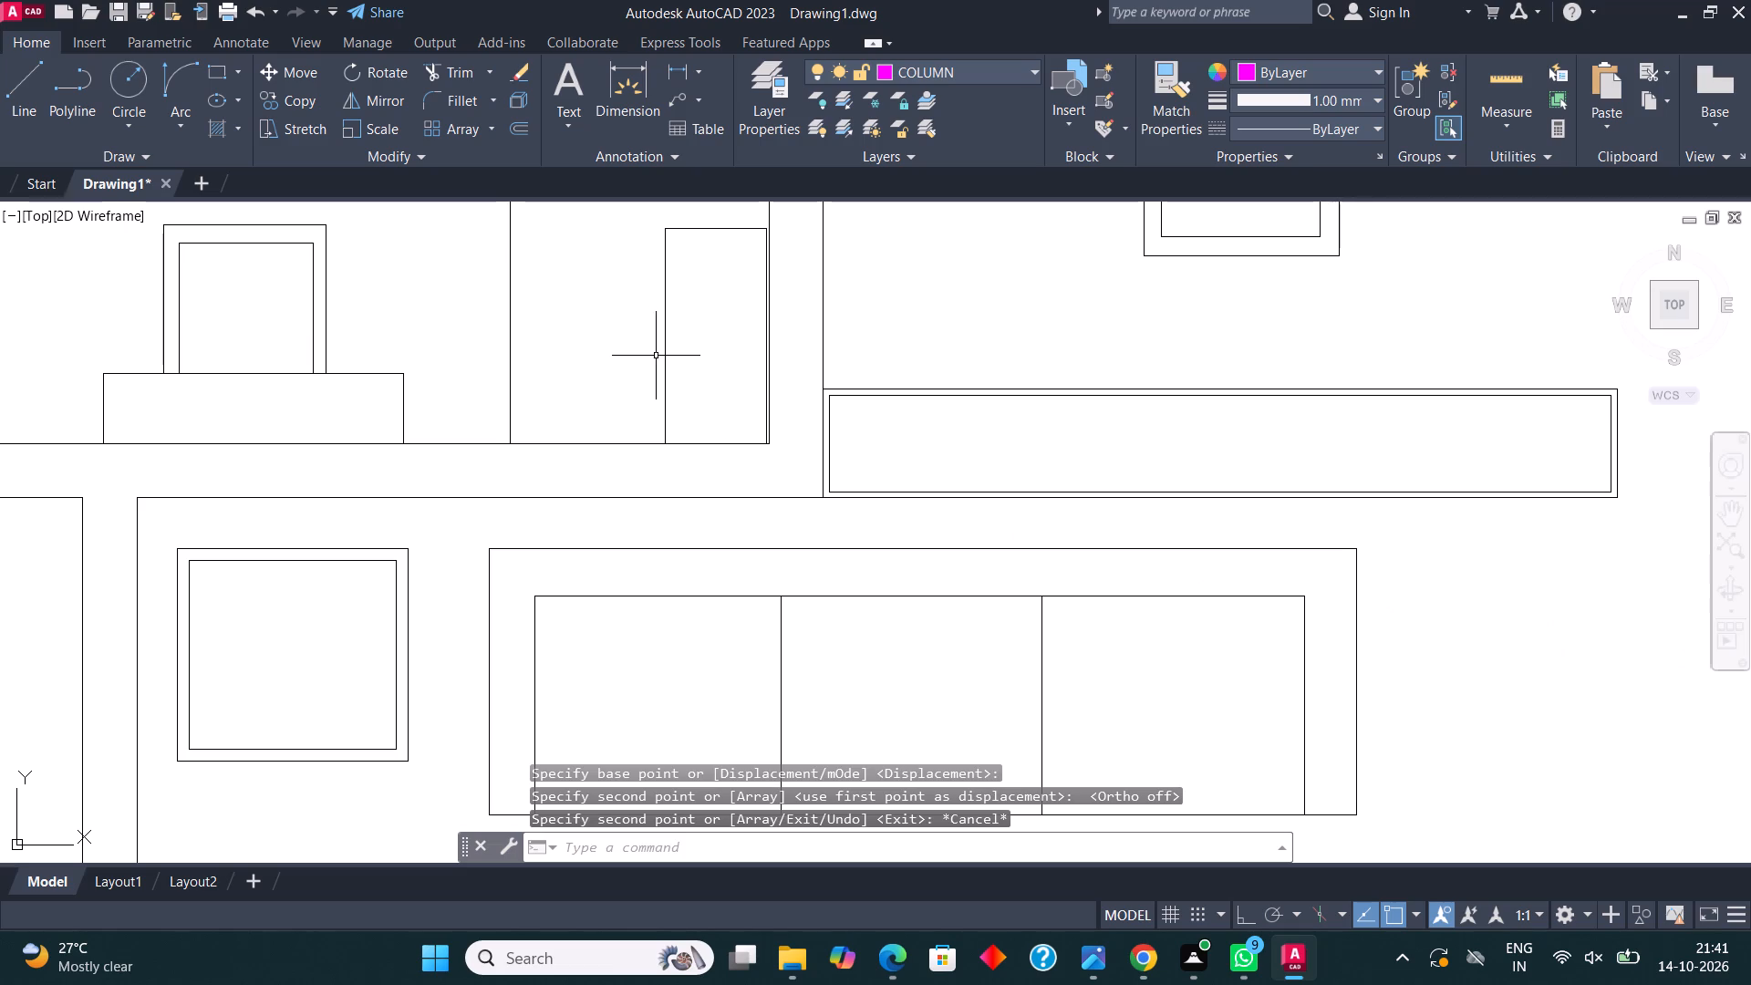
Move the copied column outline so its lower corner sits exactly on the Bedroom 2 inner wall corner.
left_click(658, 357)
left_click(672, 387)
left_click(667, 378)
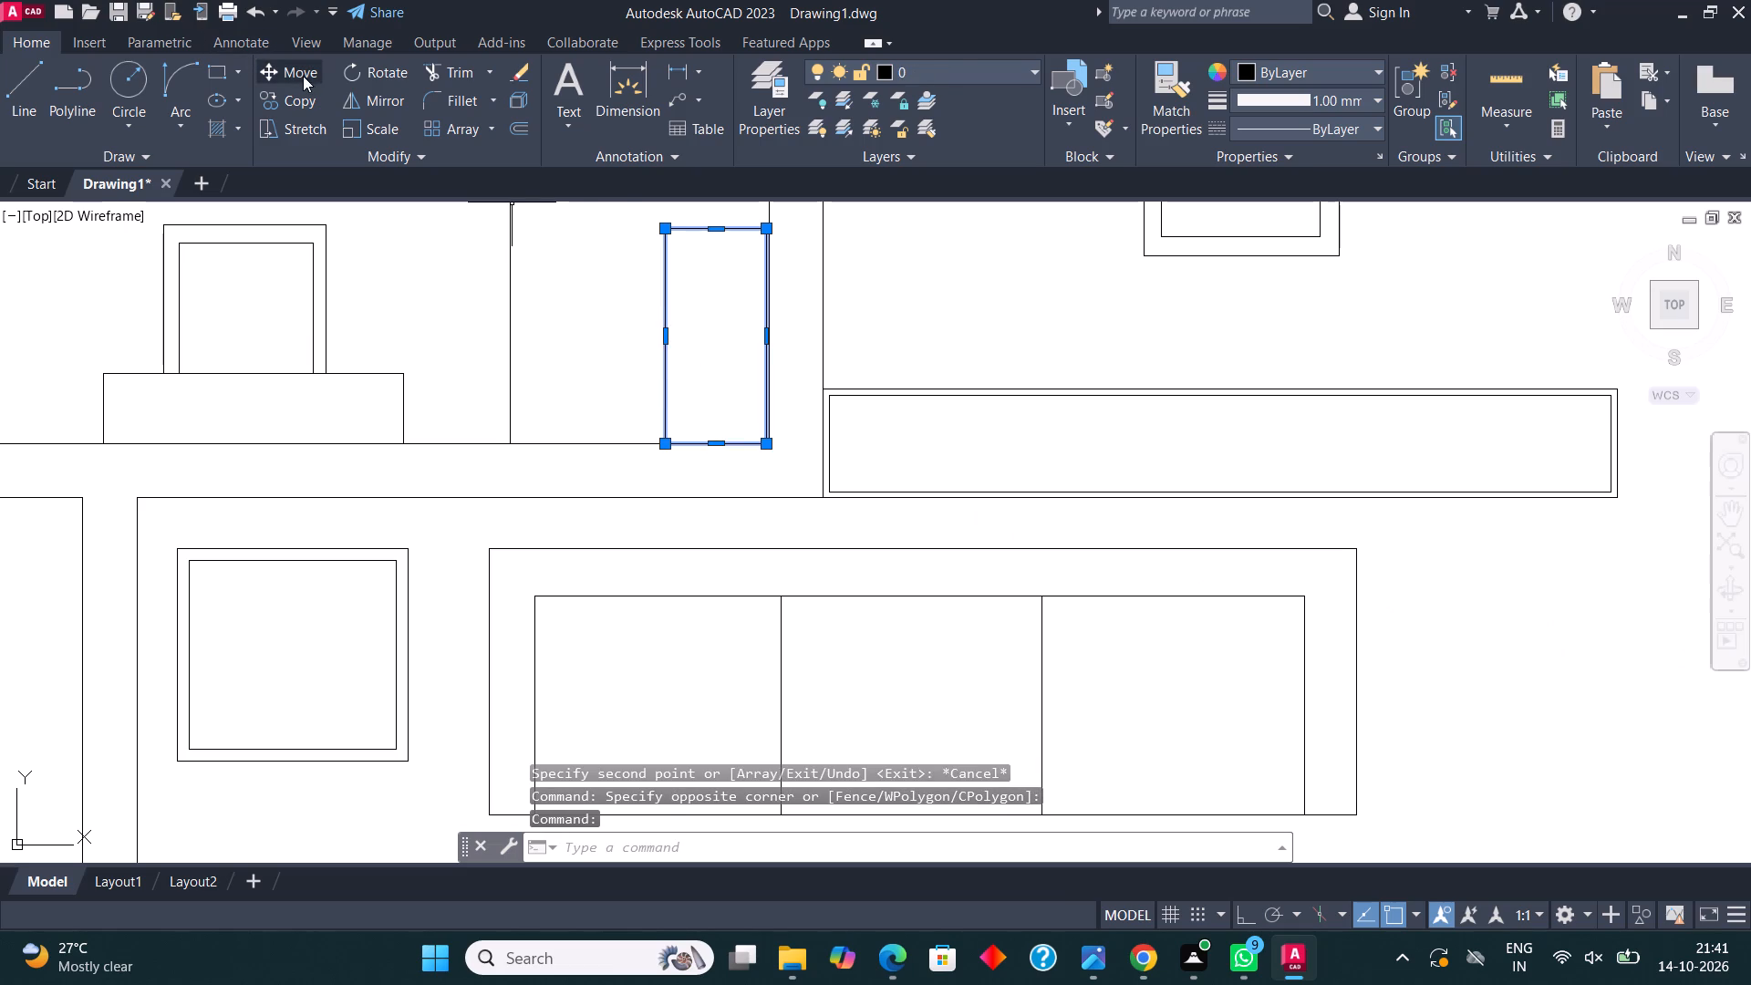
left_click(300, 73)
scroll(748, 410, "up", 4)
left_click(844, 622)
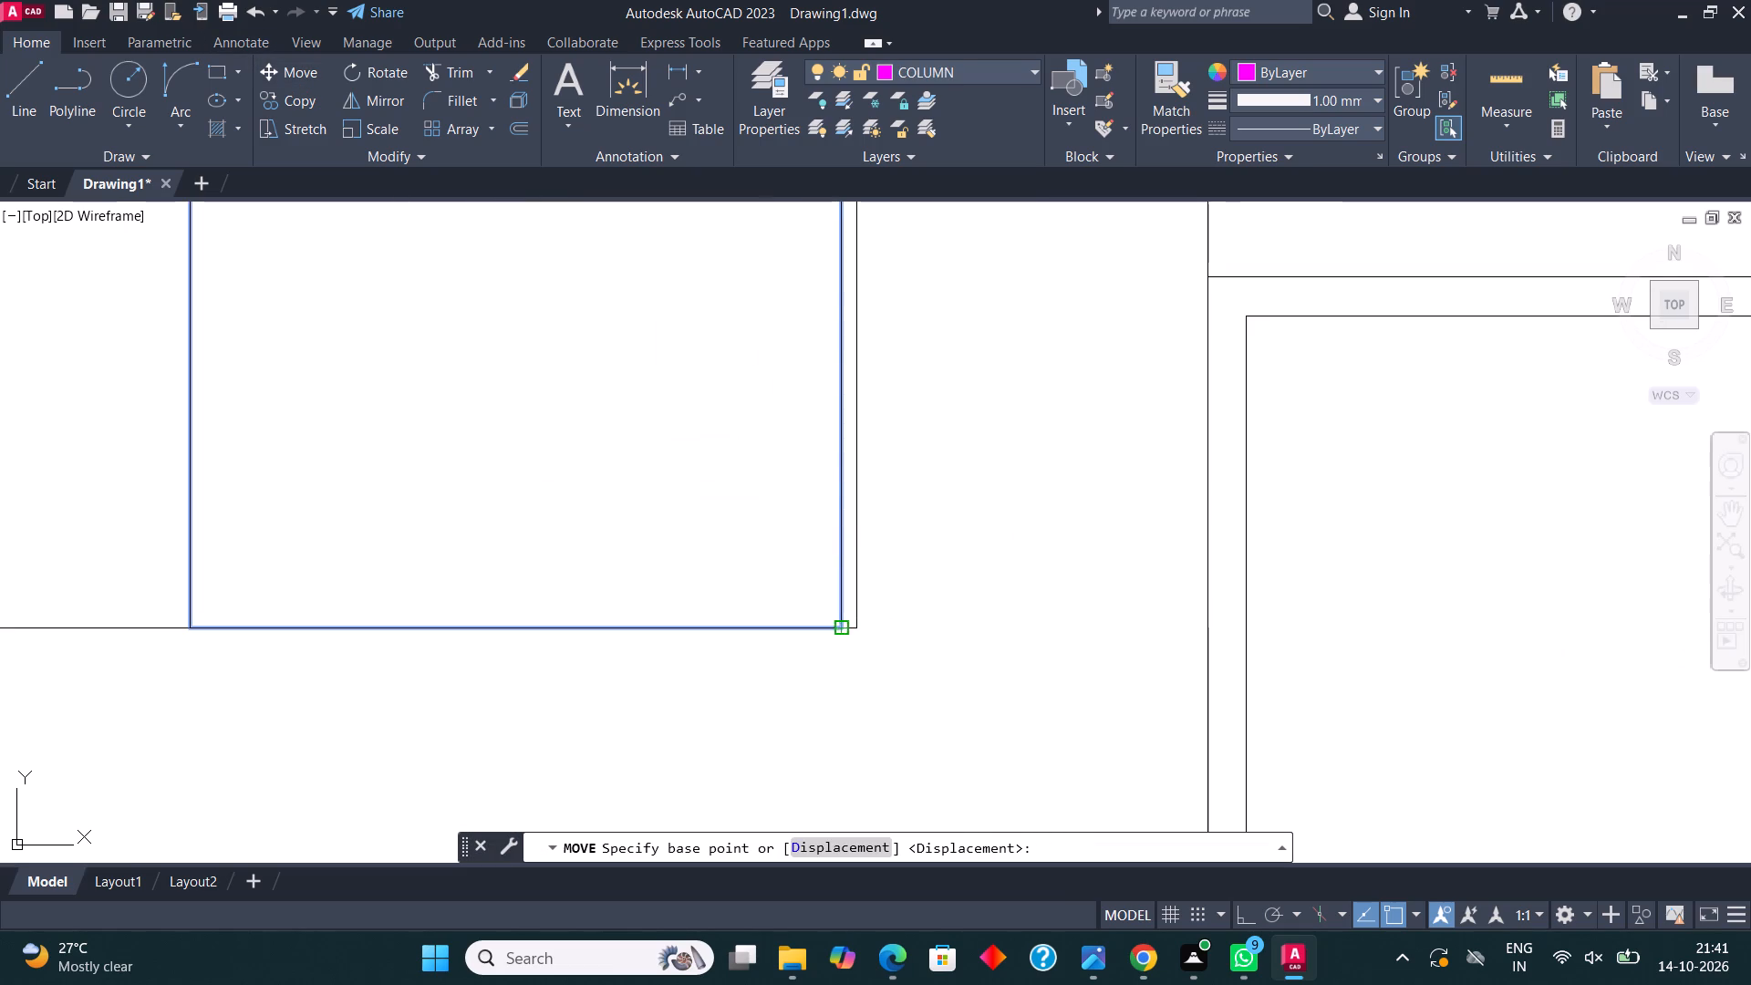
left_click(859, 623)
Fill the new Bedroom 2 column outline with a solid hatch on the COLUMN layer.
scroll(871, 575, "down", 3)
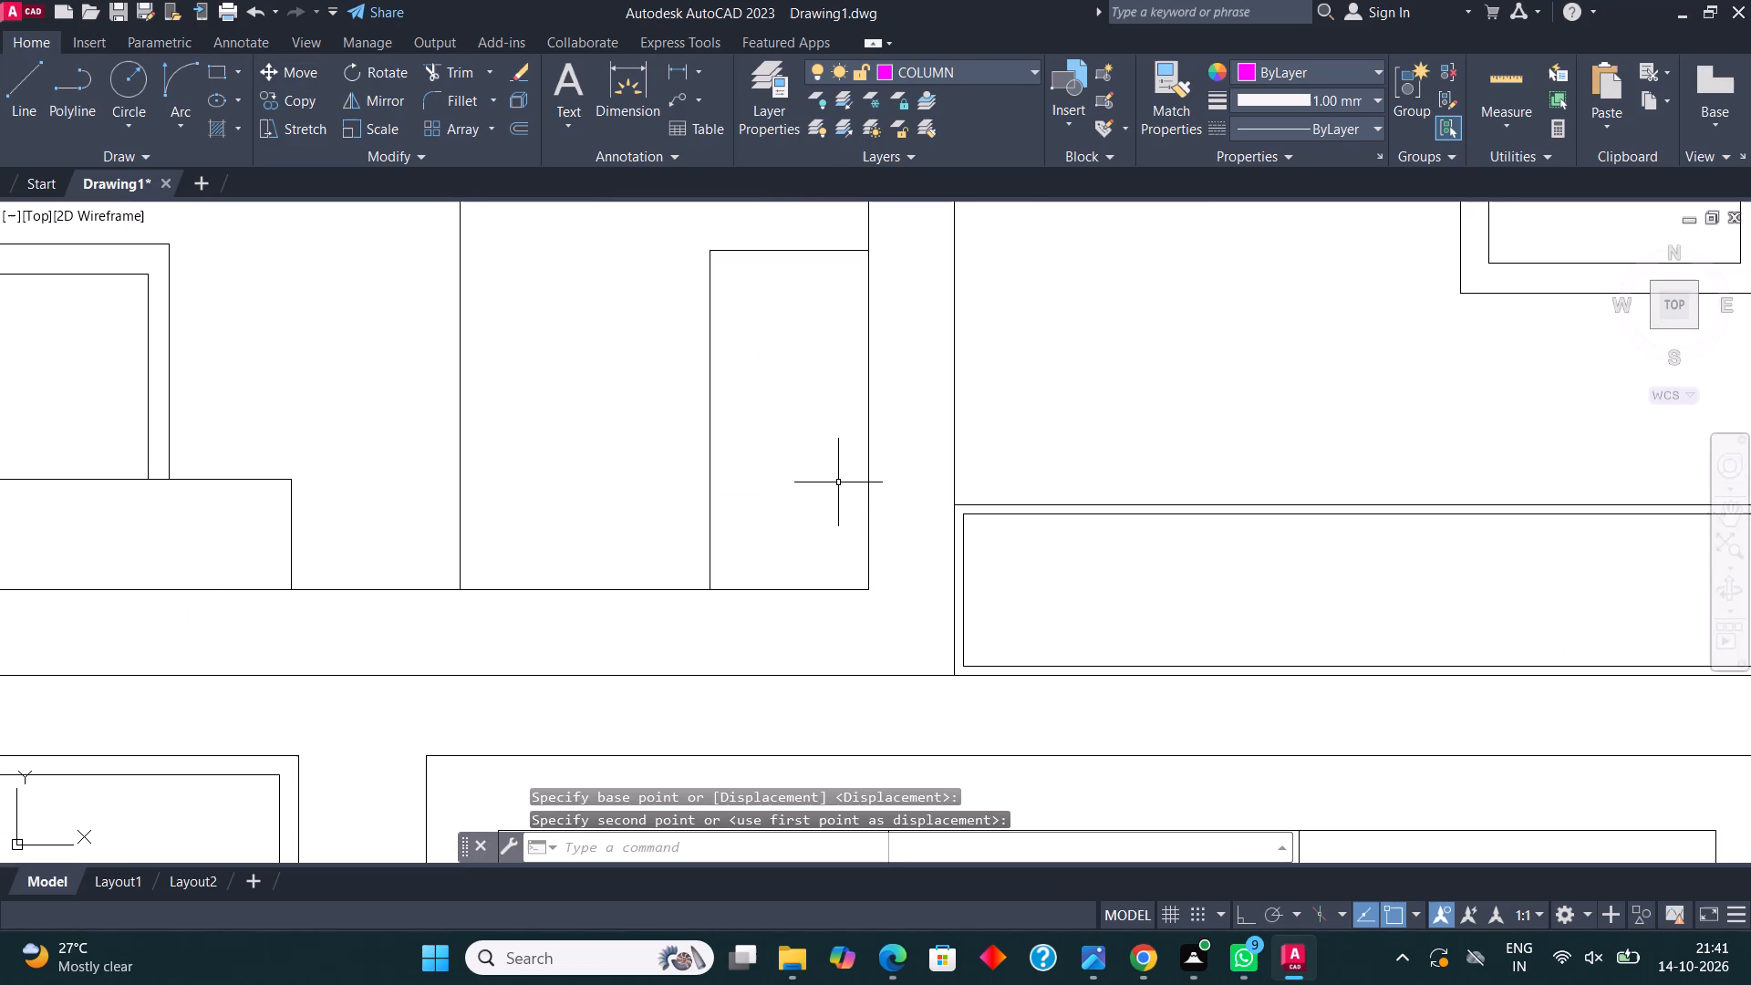
key("h")
key("Return")
left_click(838, 482)
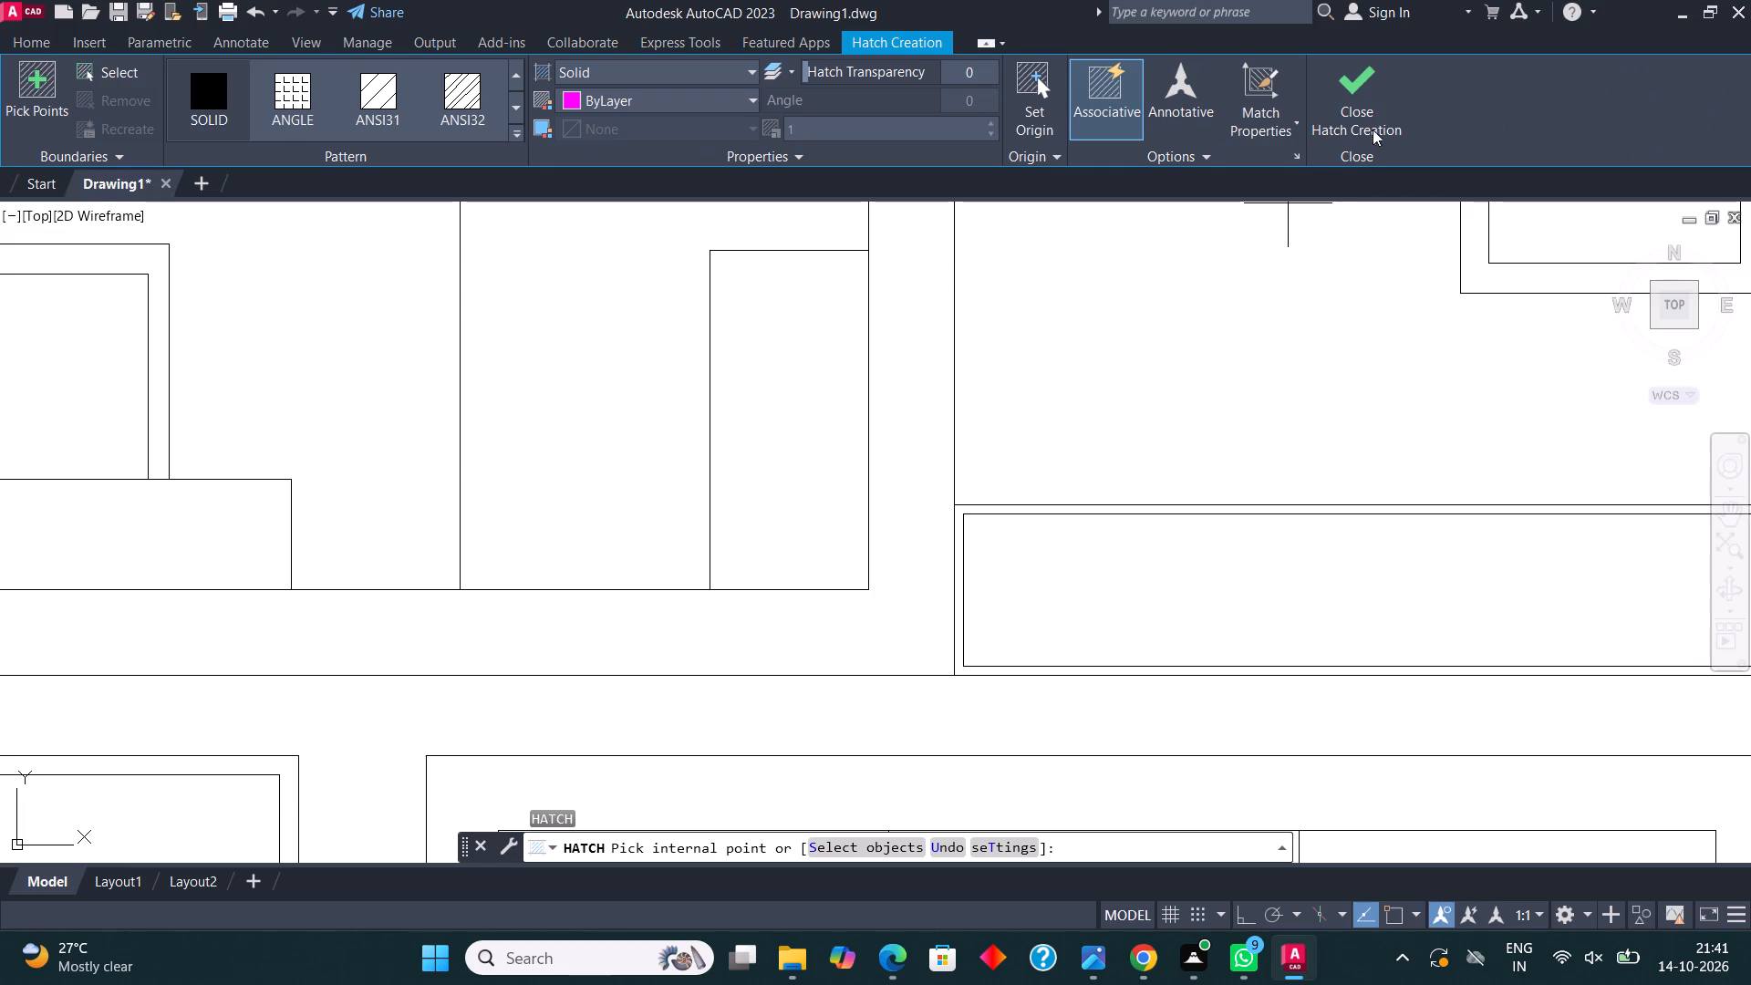
left_click(847, 350)
left_click(1352, 85)
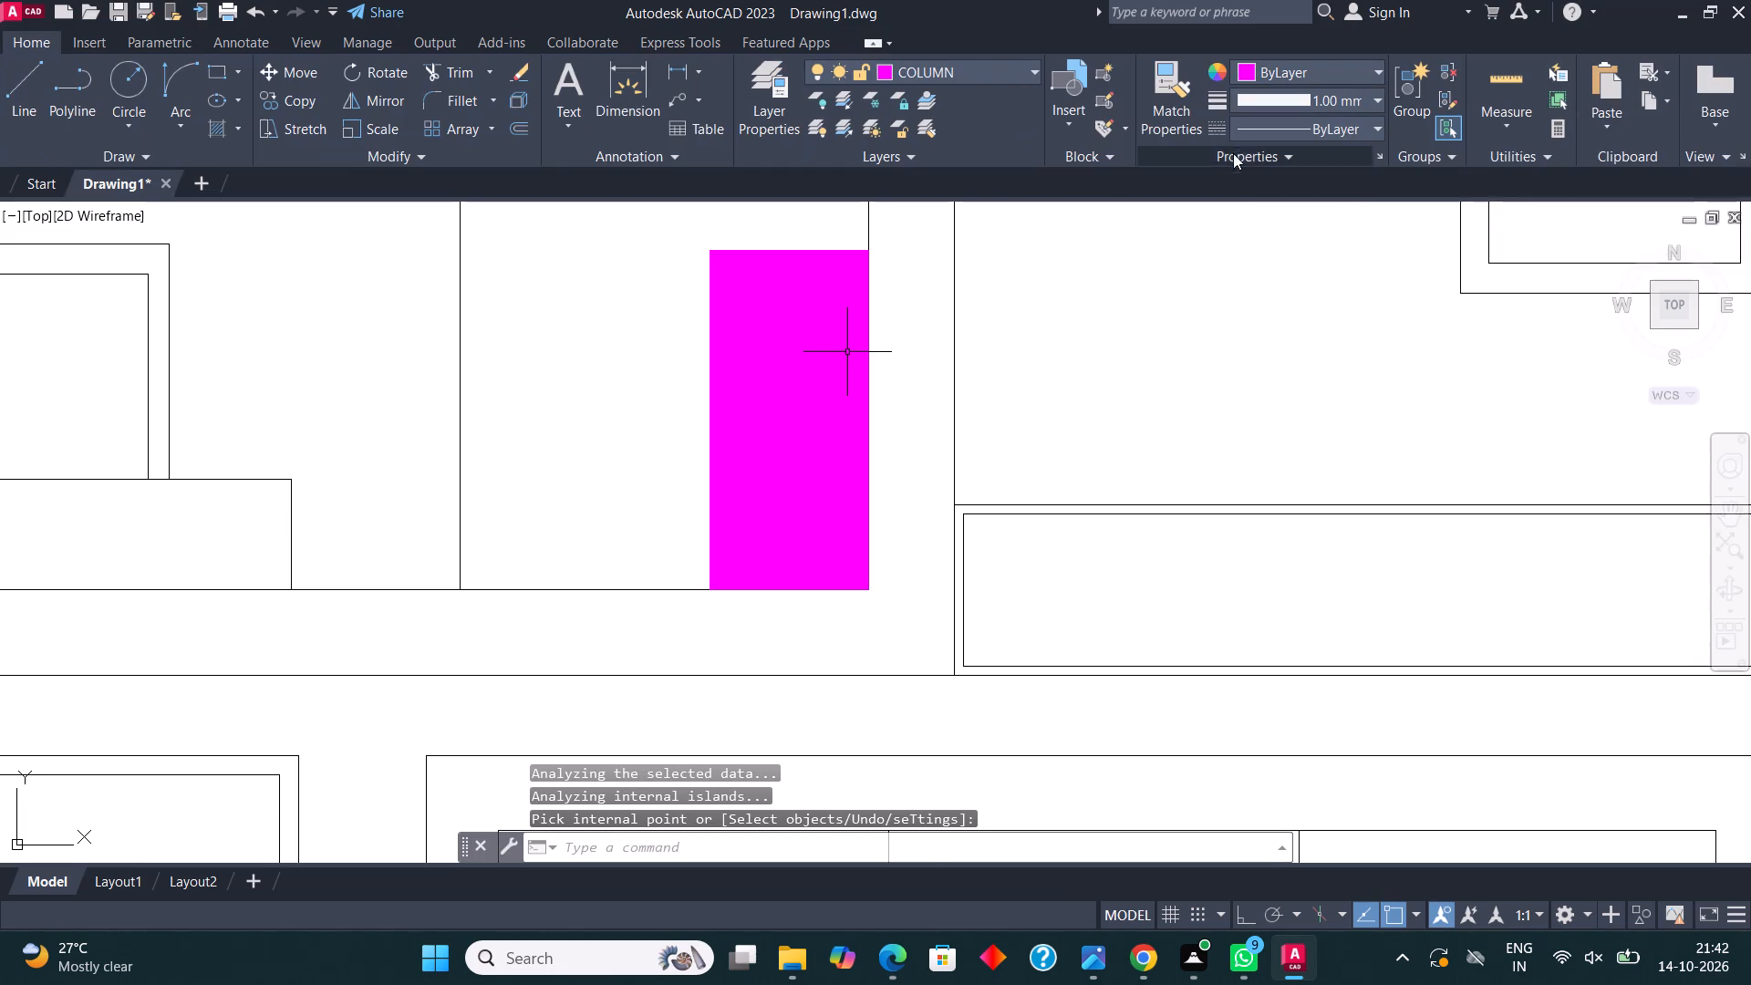
Make WALL the current layer.
scroll(1183, 207, "down", 5)
scroll(927, 428, "down", 3)
scroll(958, 337, "up", 3)
middle_click_drag(958, 337, 1029, 426)
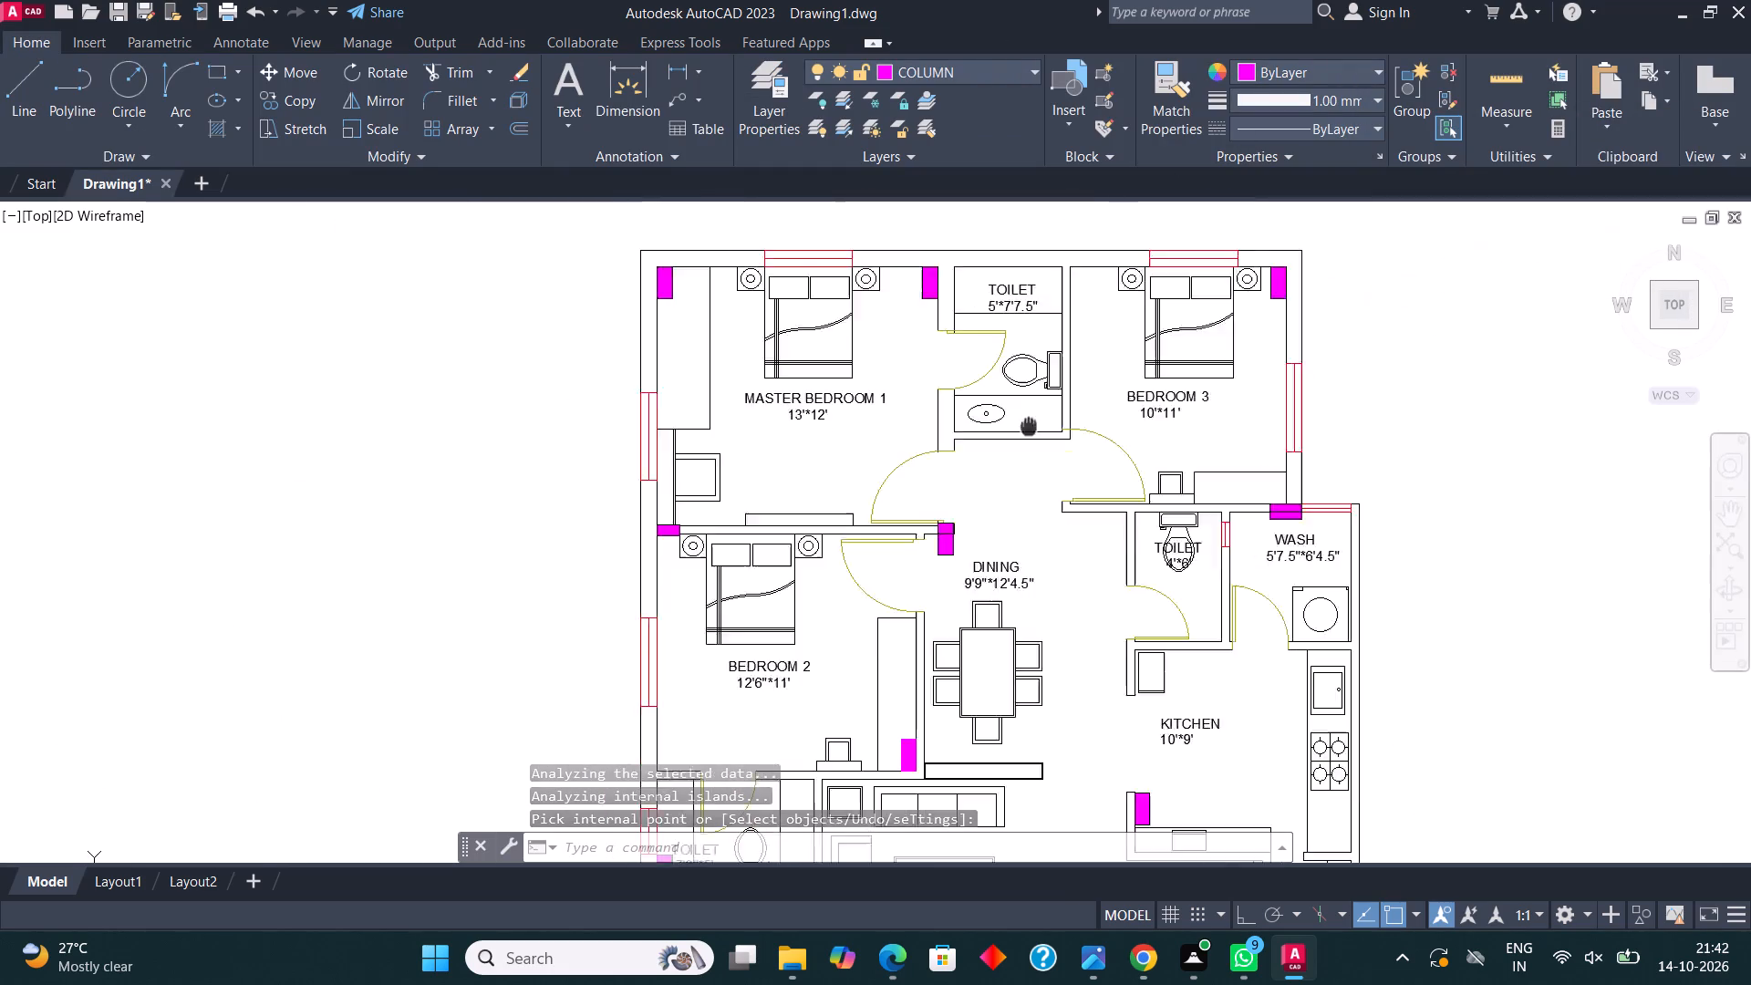
middle_click_drag(1029, 426, 1052, 523)
scroll(1052, 523, "up", 1)
middle_click_drag(871, 350, 947, 528)
left_click(968, 58)
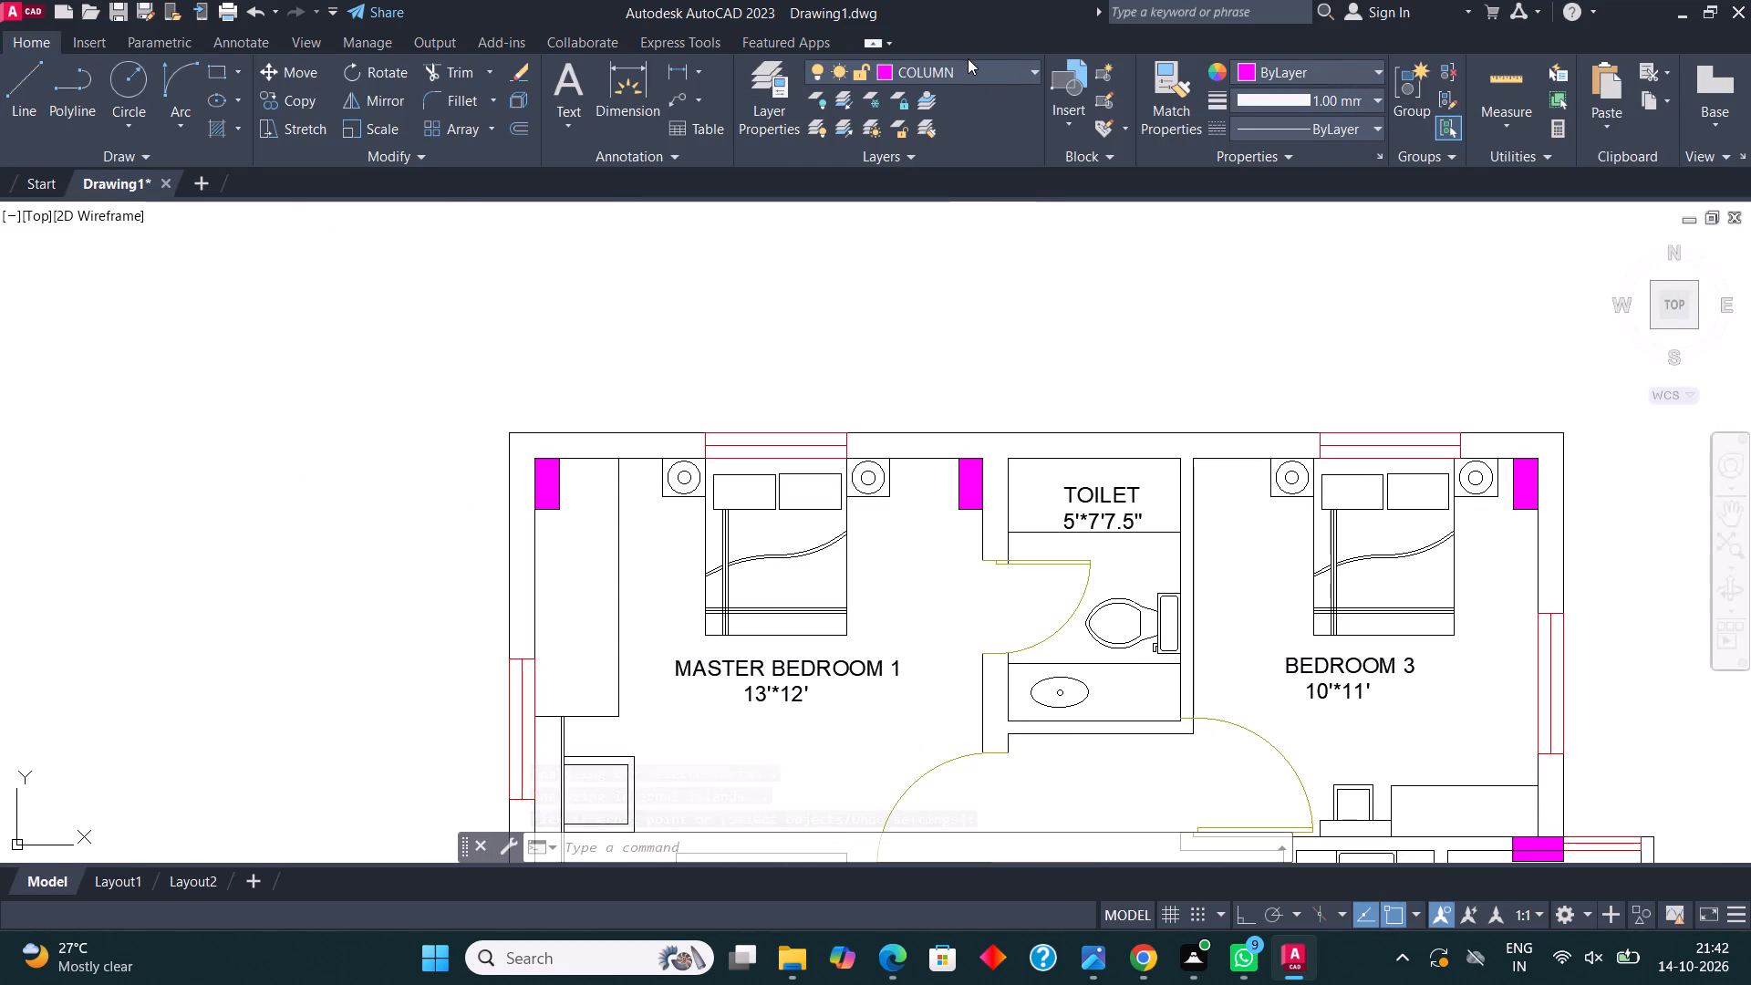
left_click(963, 71)
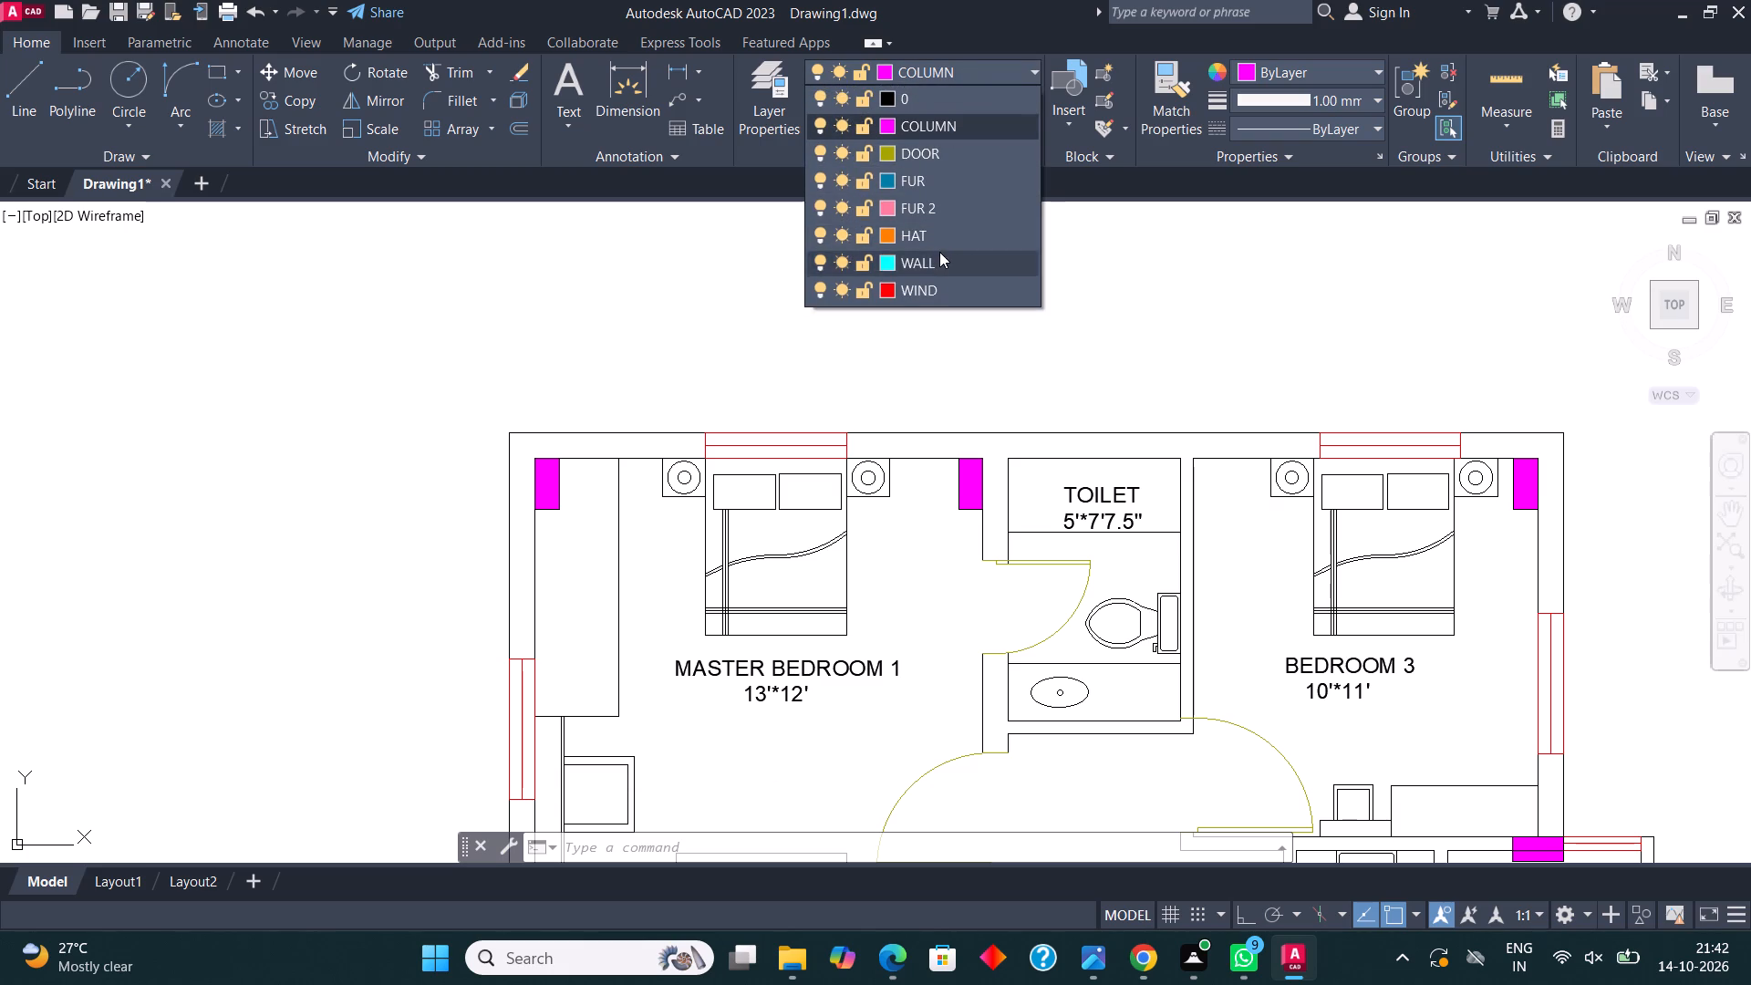
left_click(942, 254)
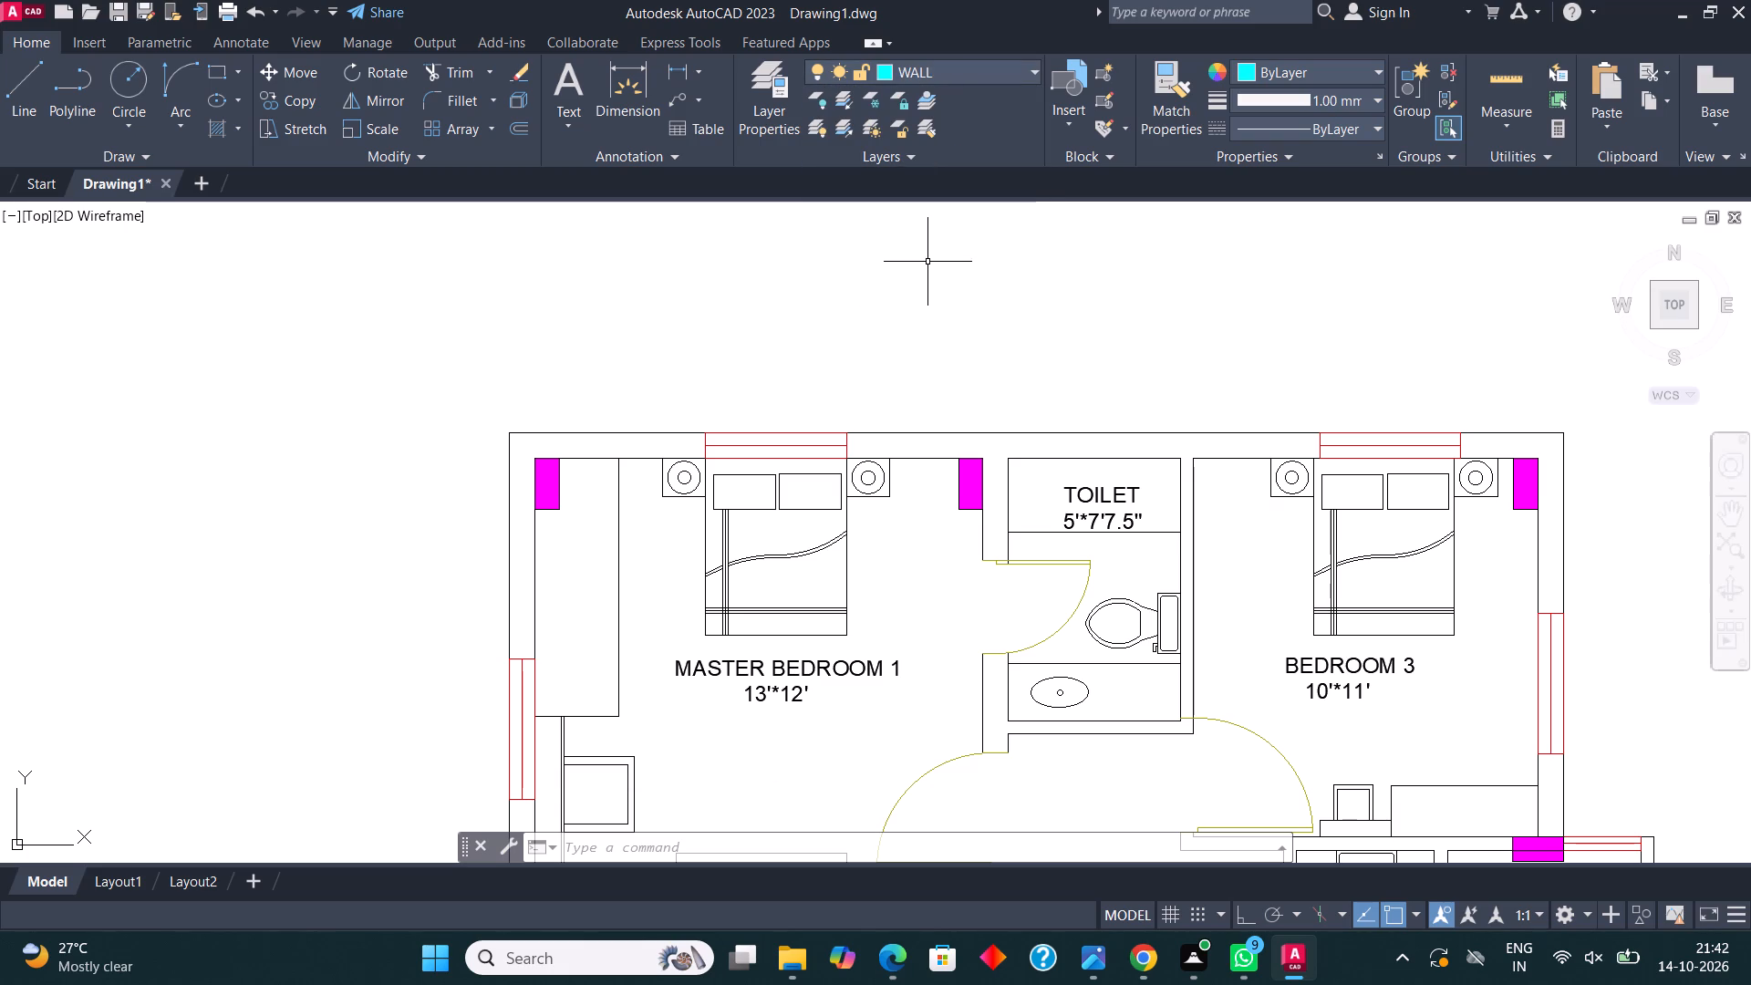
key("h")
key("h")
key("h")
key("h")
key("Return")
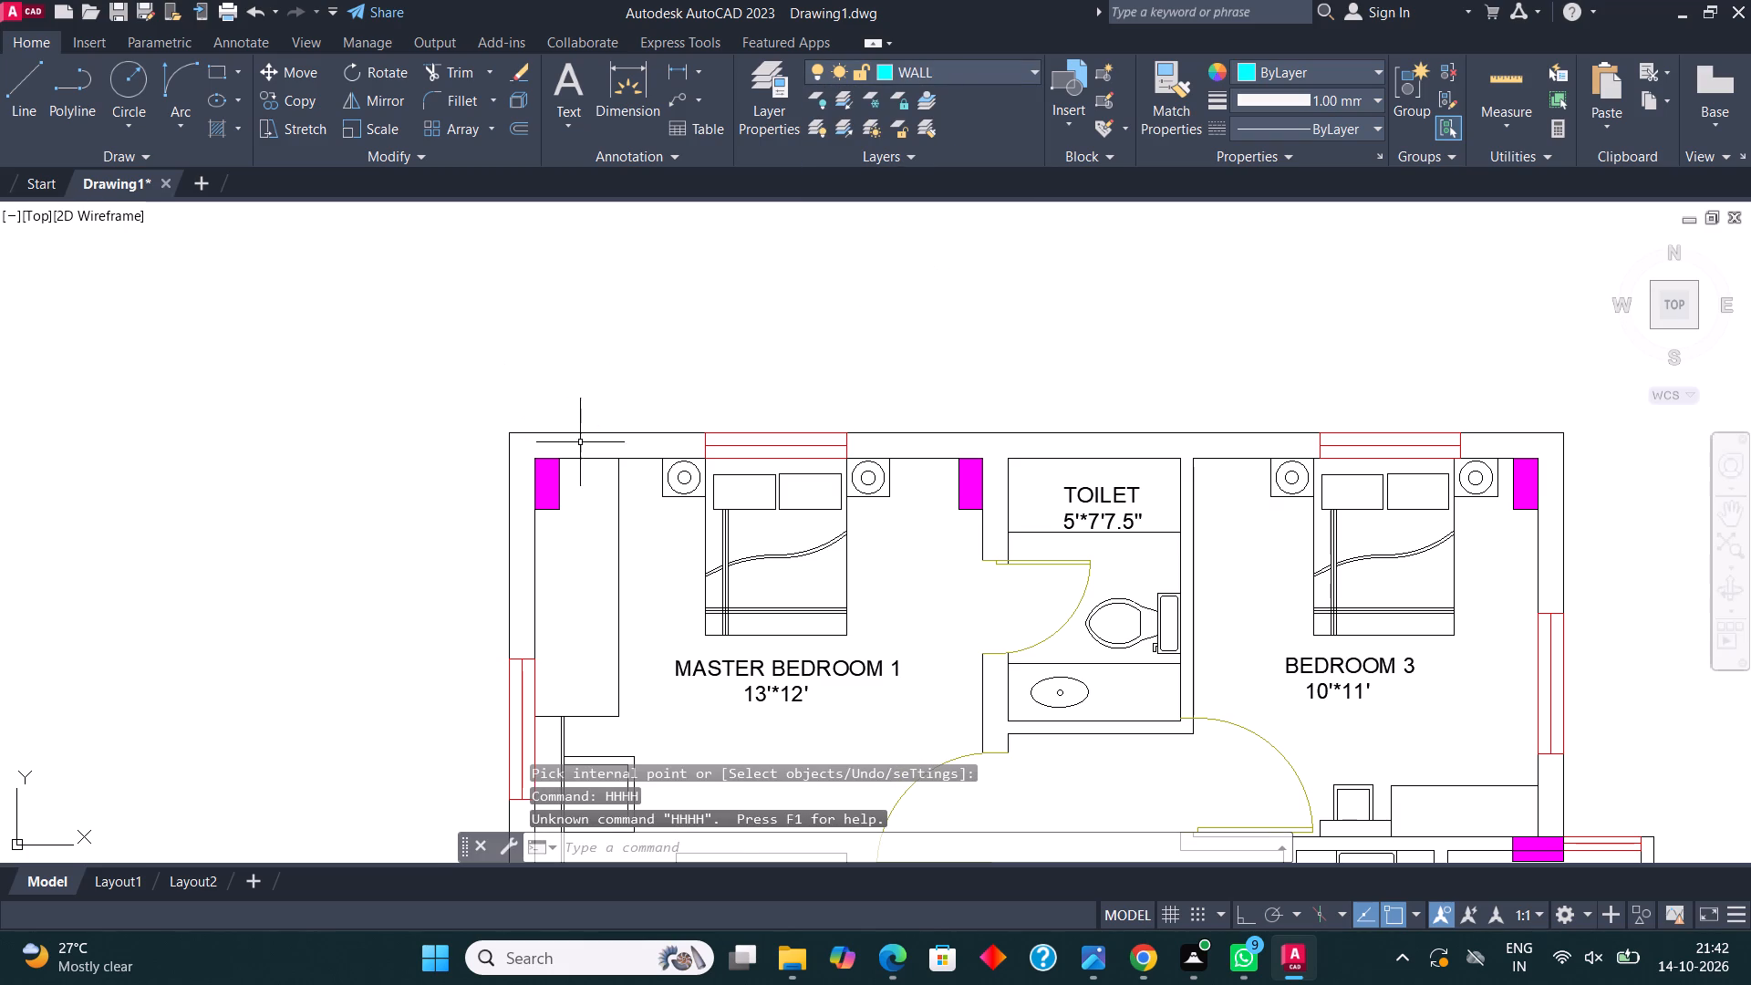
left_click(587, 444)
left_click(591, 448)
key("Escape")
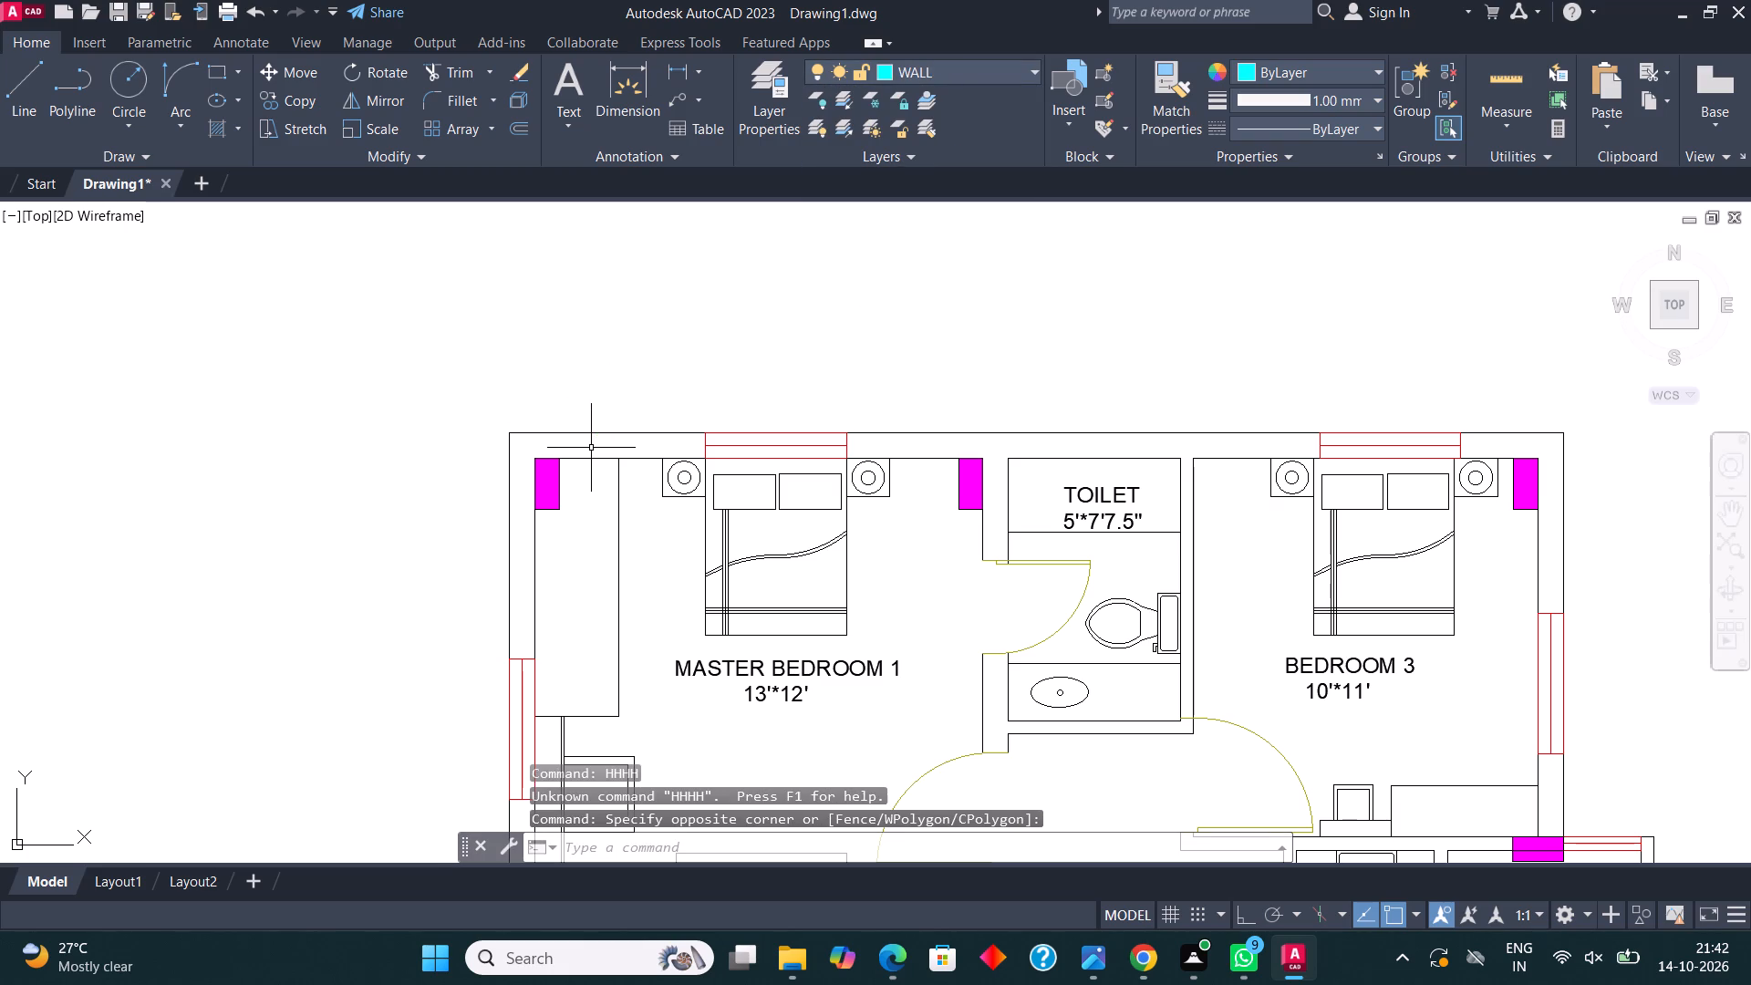
Start a solid hatch on the WALL layer and fill the upper outer walls of Master Bedroom 1, the toilet and Bedroom 3.
key("h")
key("Return")
left_click(591, 448)
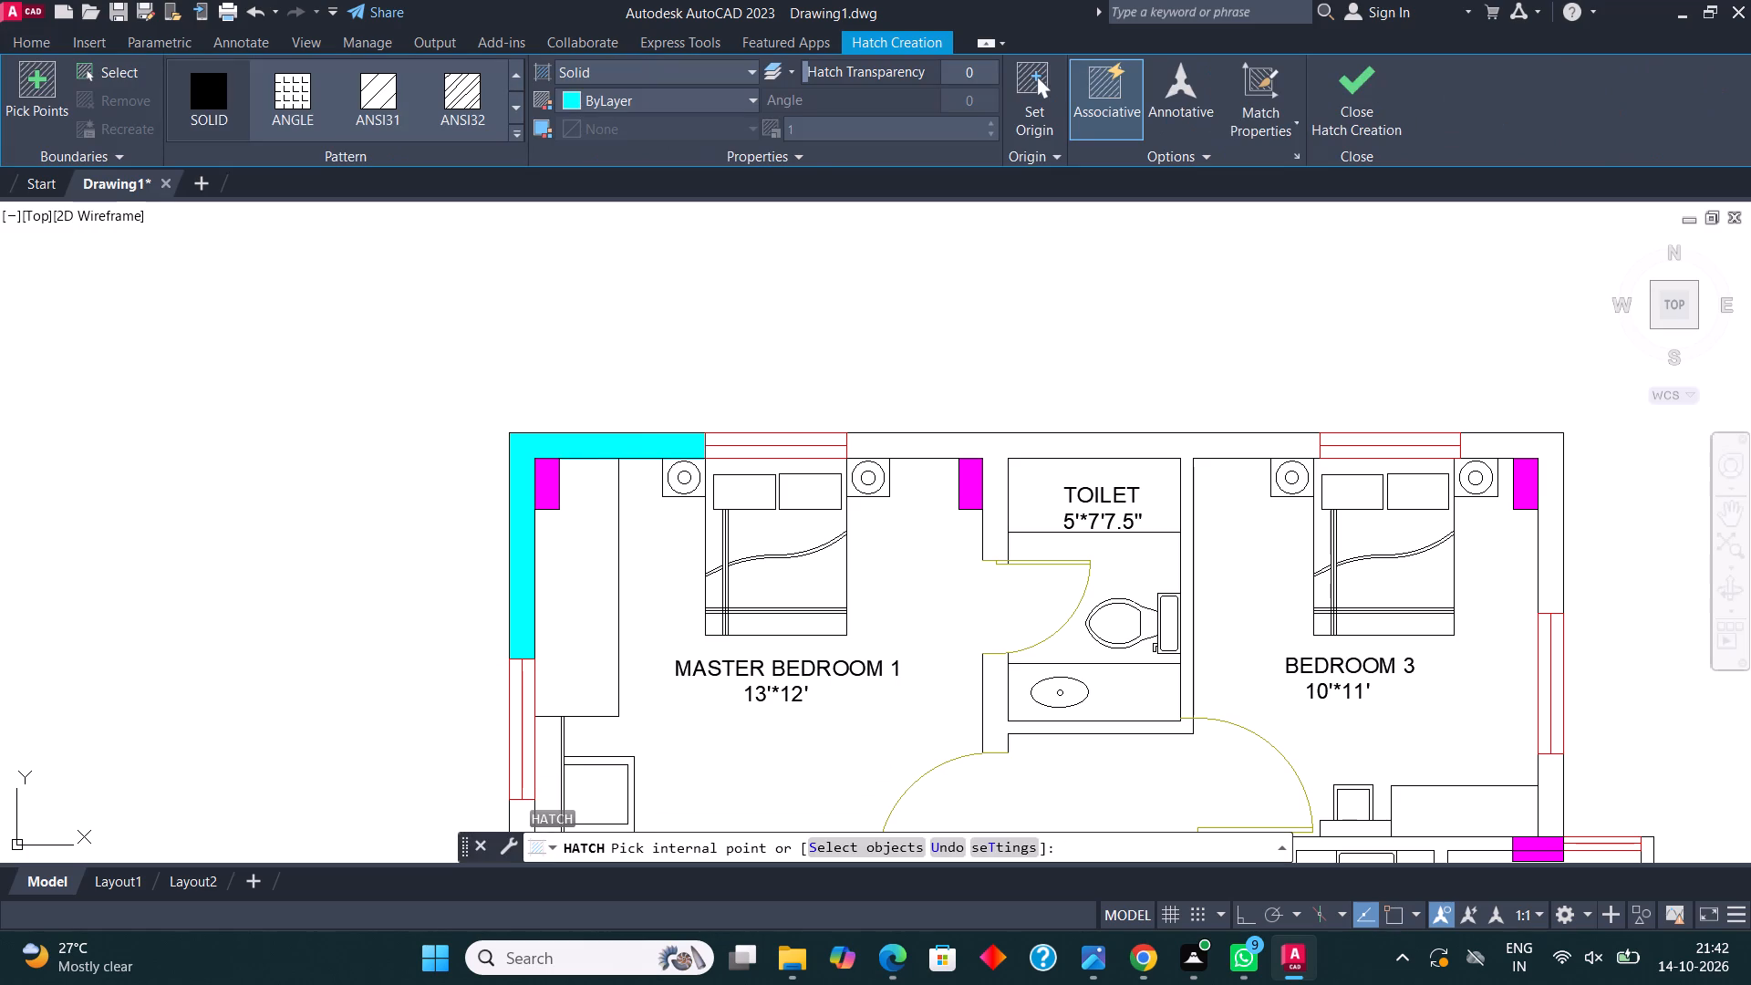
left_click(945, 443)
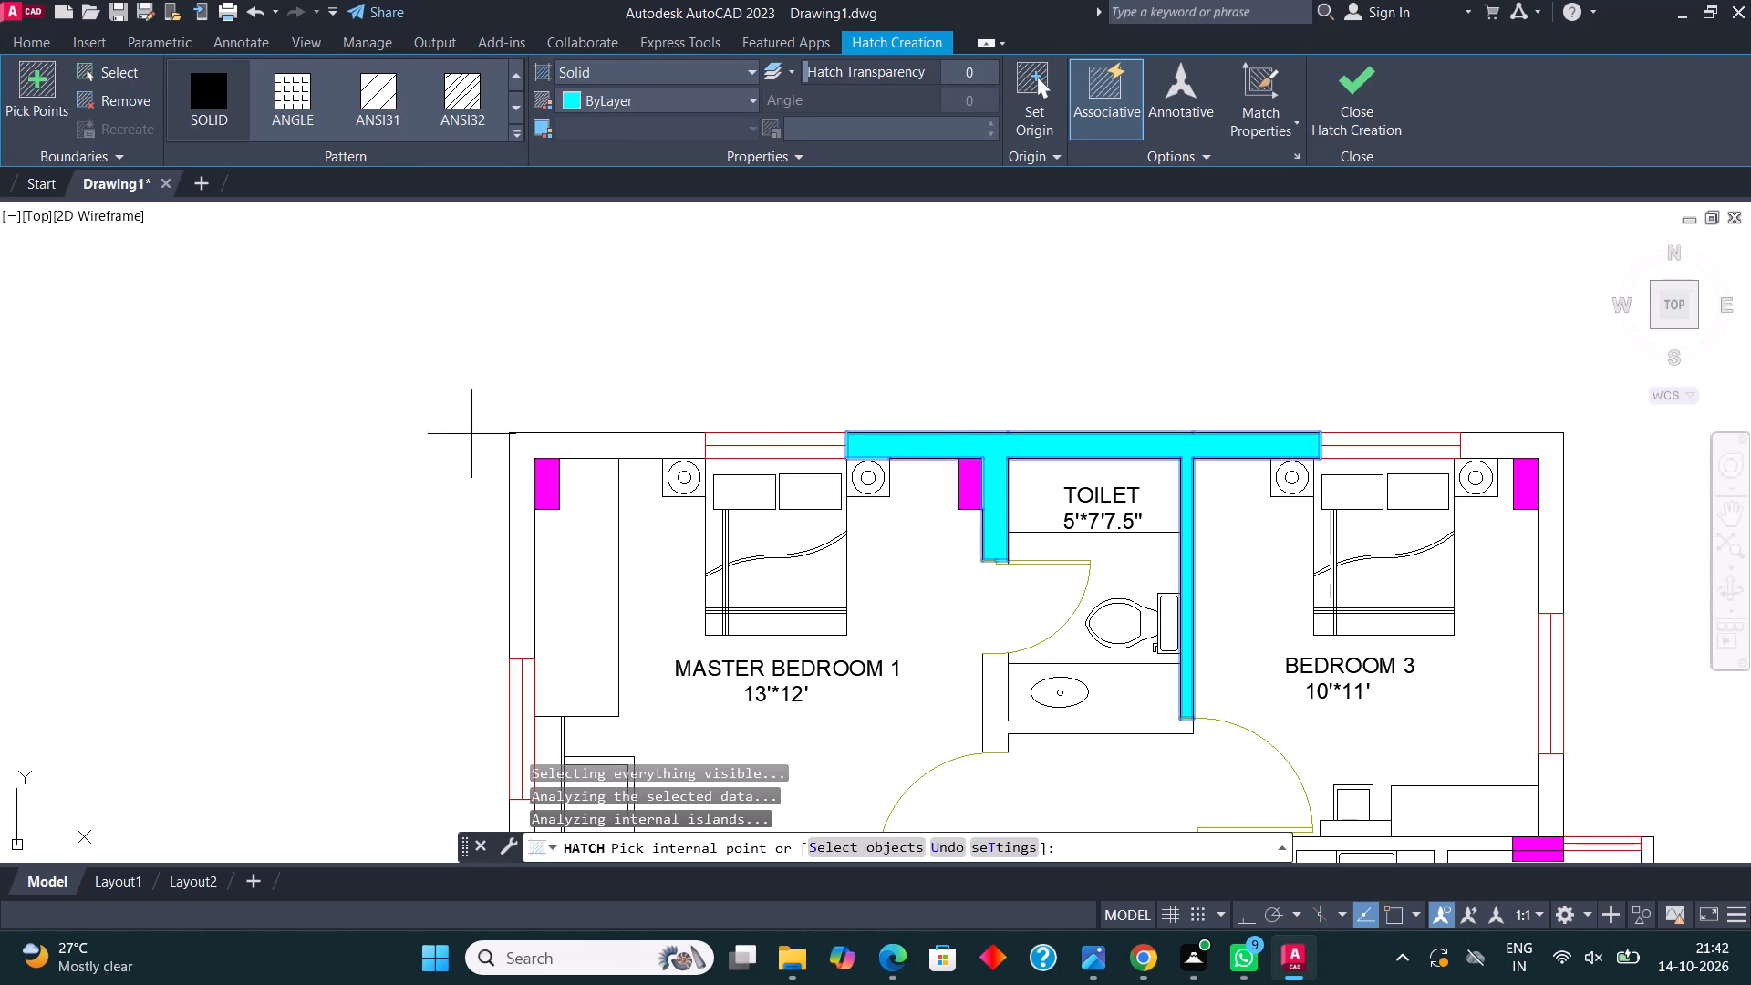
left_click(565, 442)
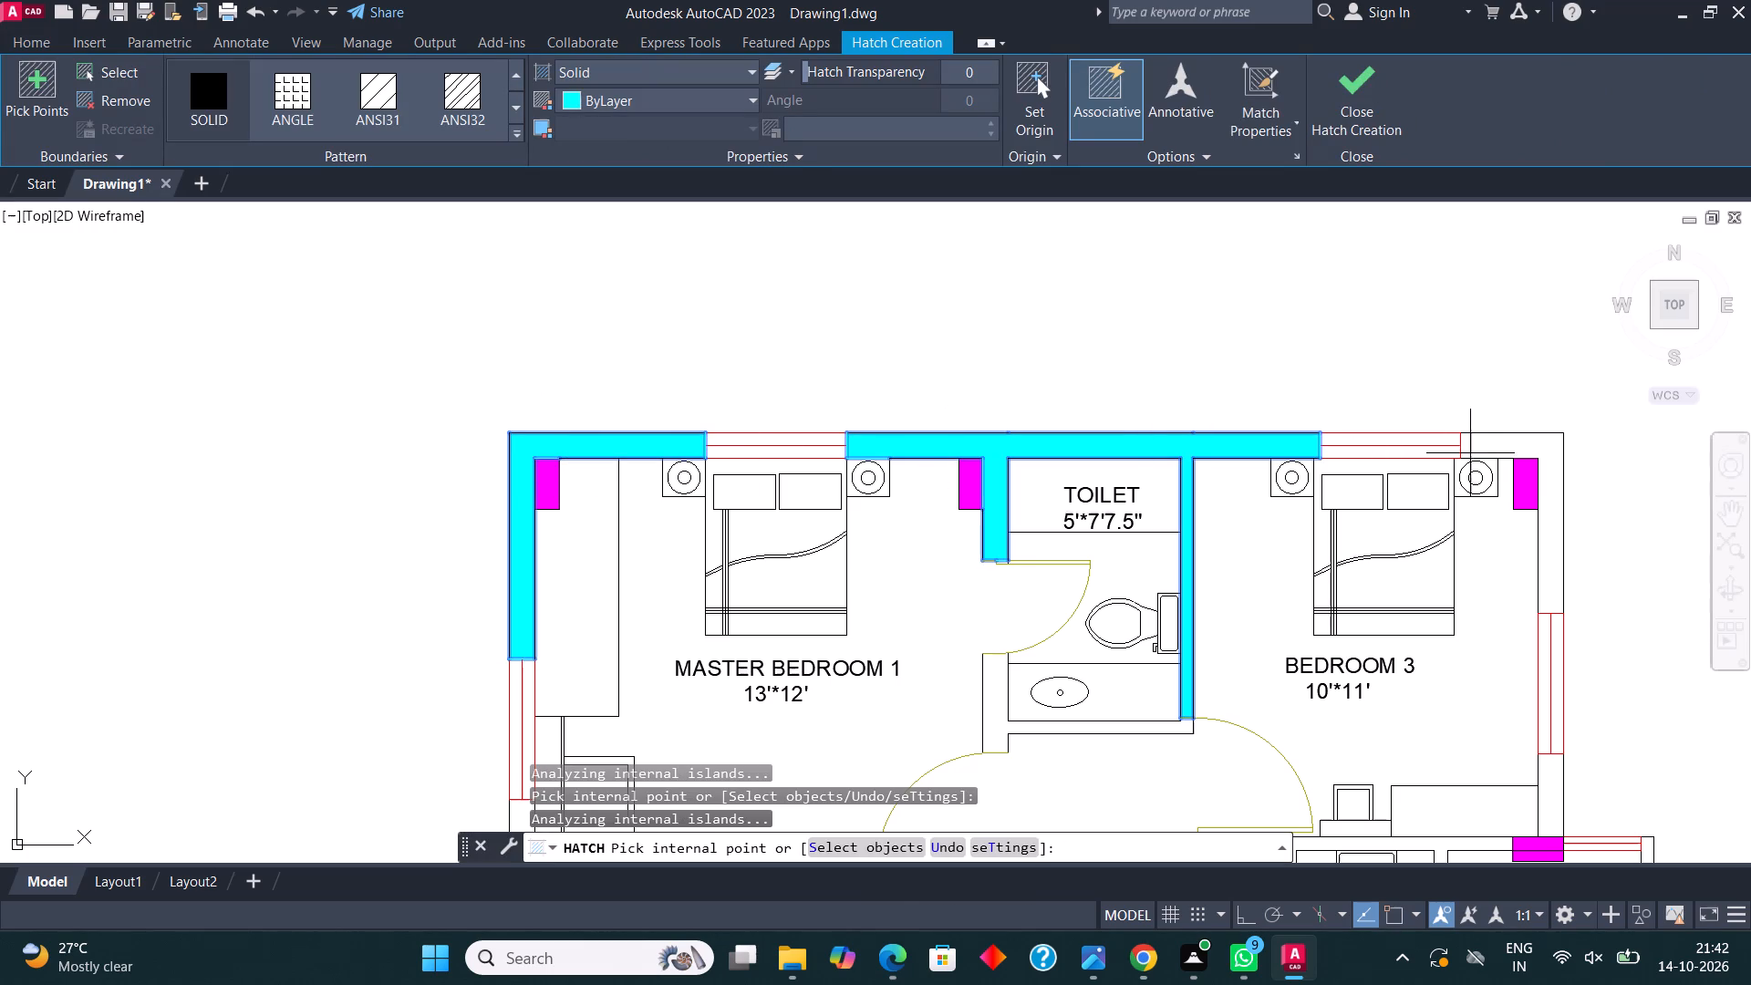
left_click(1497, 444)
Add to the hatch the outer wall beside Bedroom 2, the Master Bedroom 1 divider, the attached toilet's lower walls and Bedroom 3's lower walls.
middle_click_drag(1207, 492, 1000, 176)
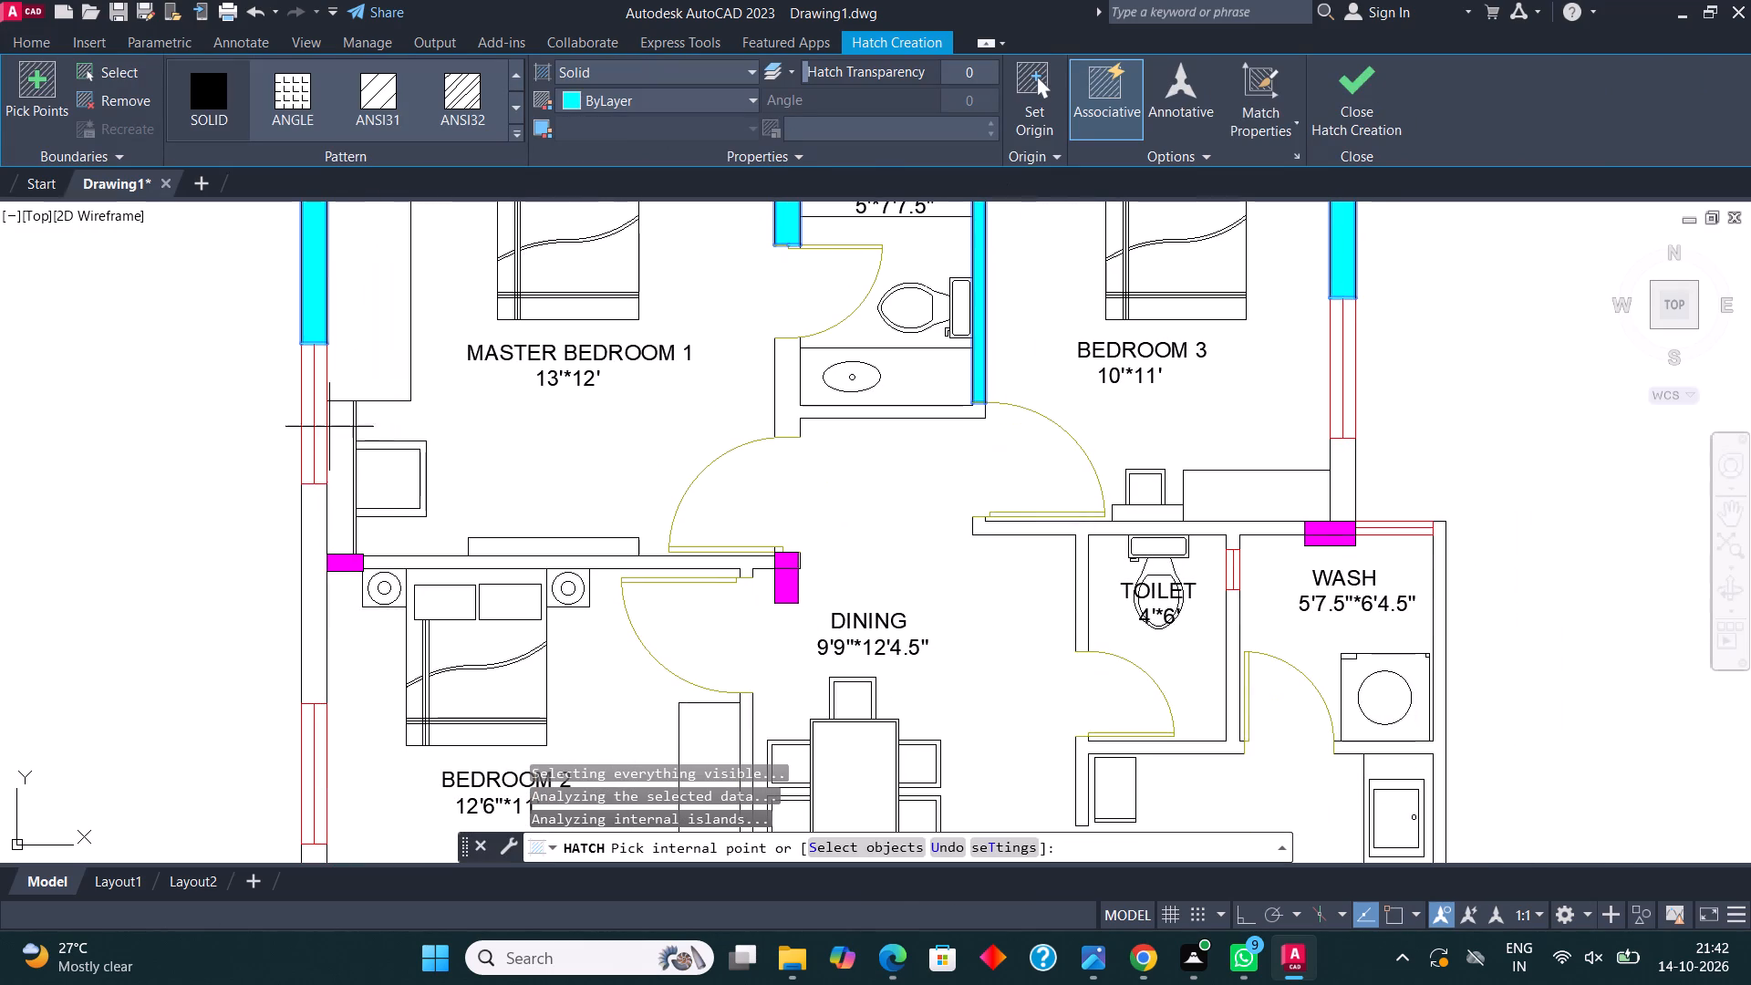
left_click(313, 536)
left_click(474, 565)
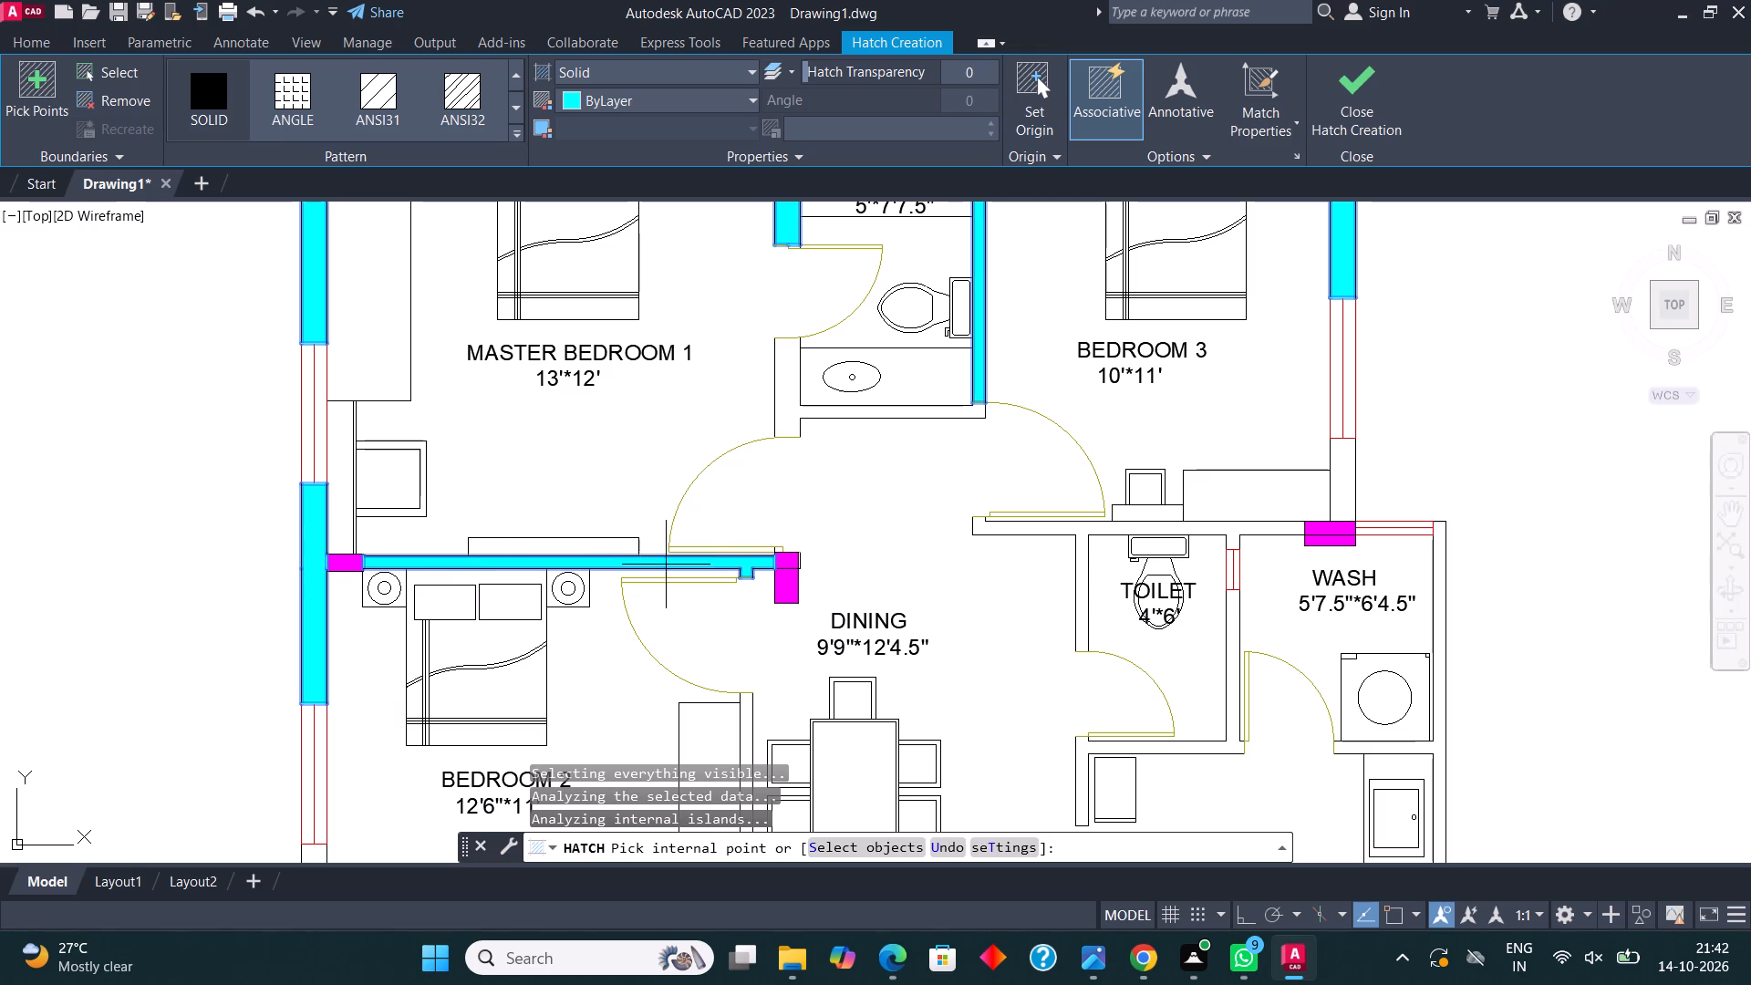
scroll(784, 551, "up", 1)
scroll(784, 554, "down", 1)
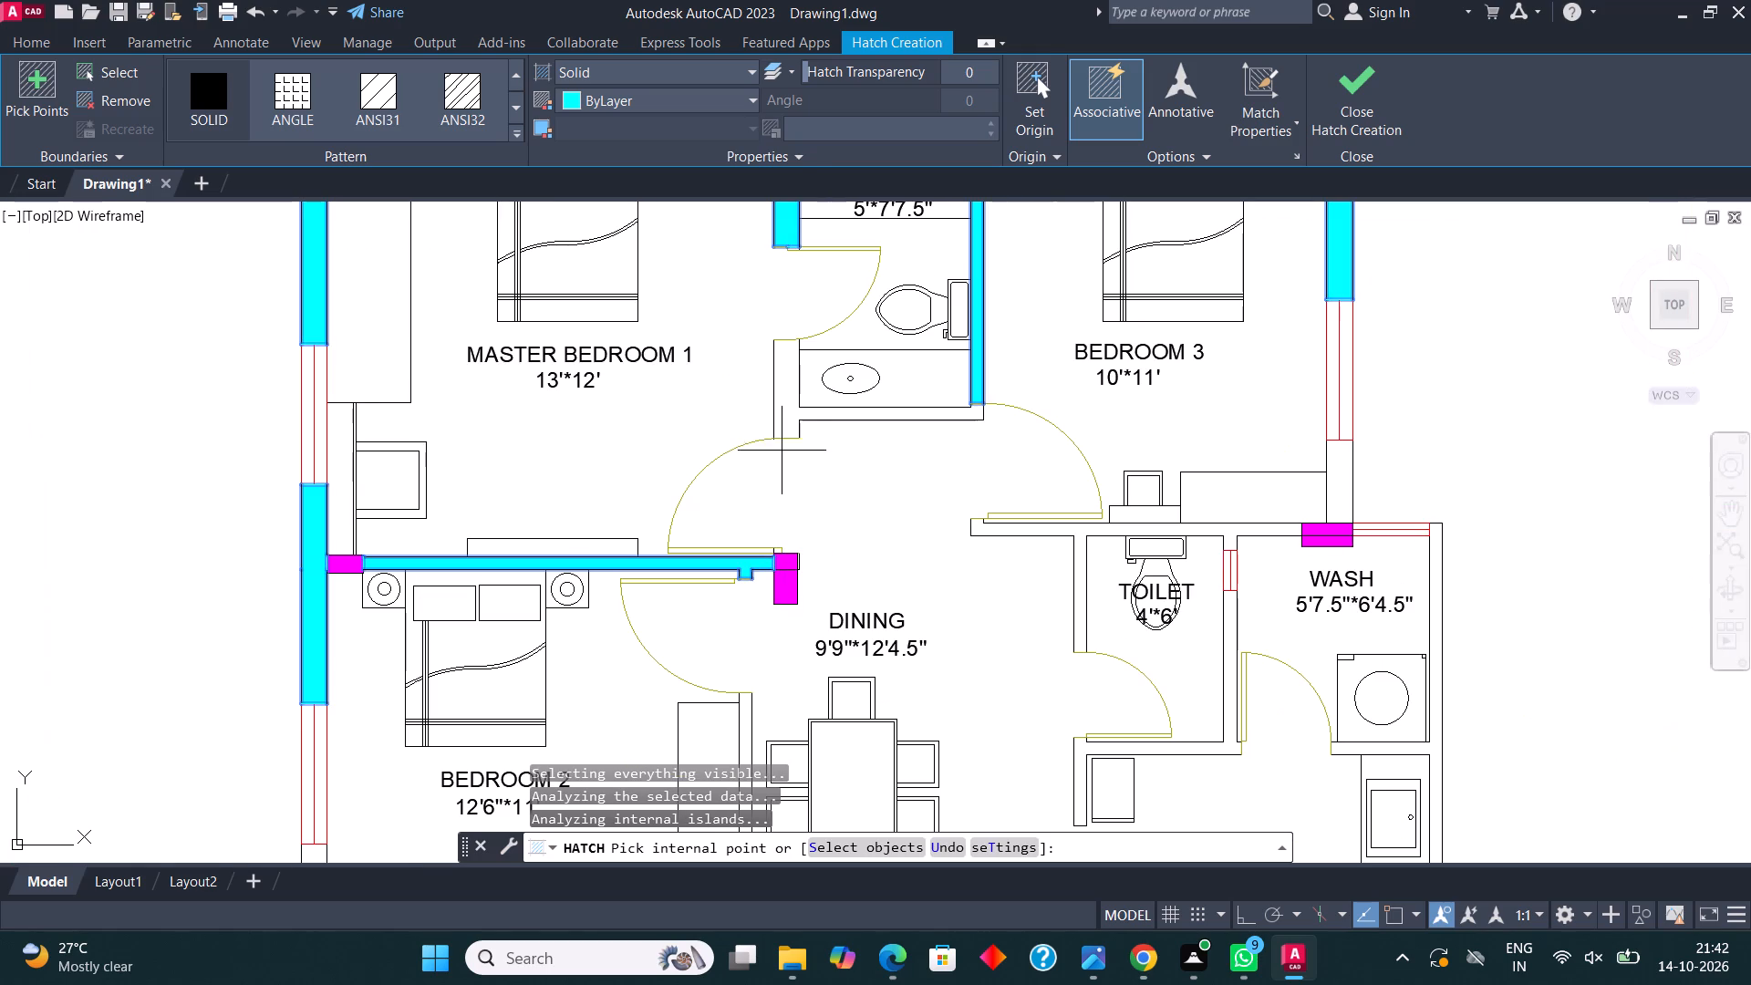
left_click(799, 413)
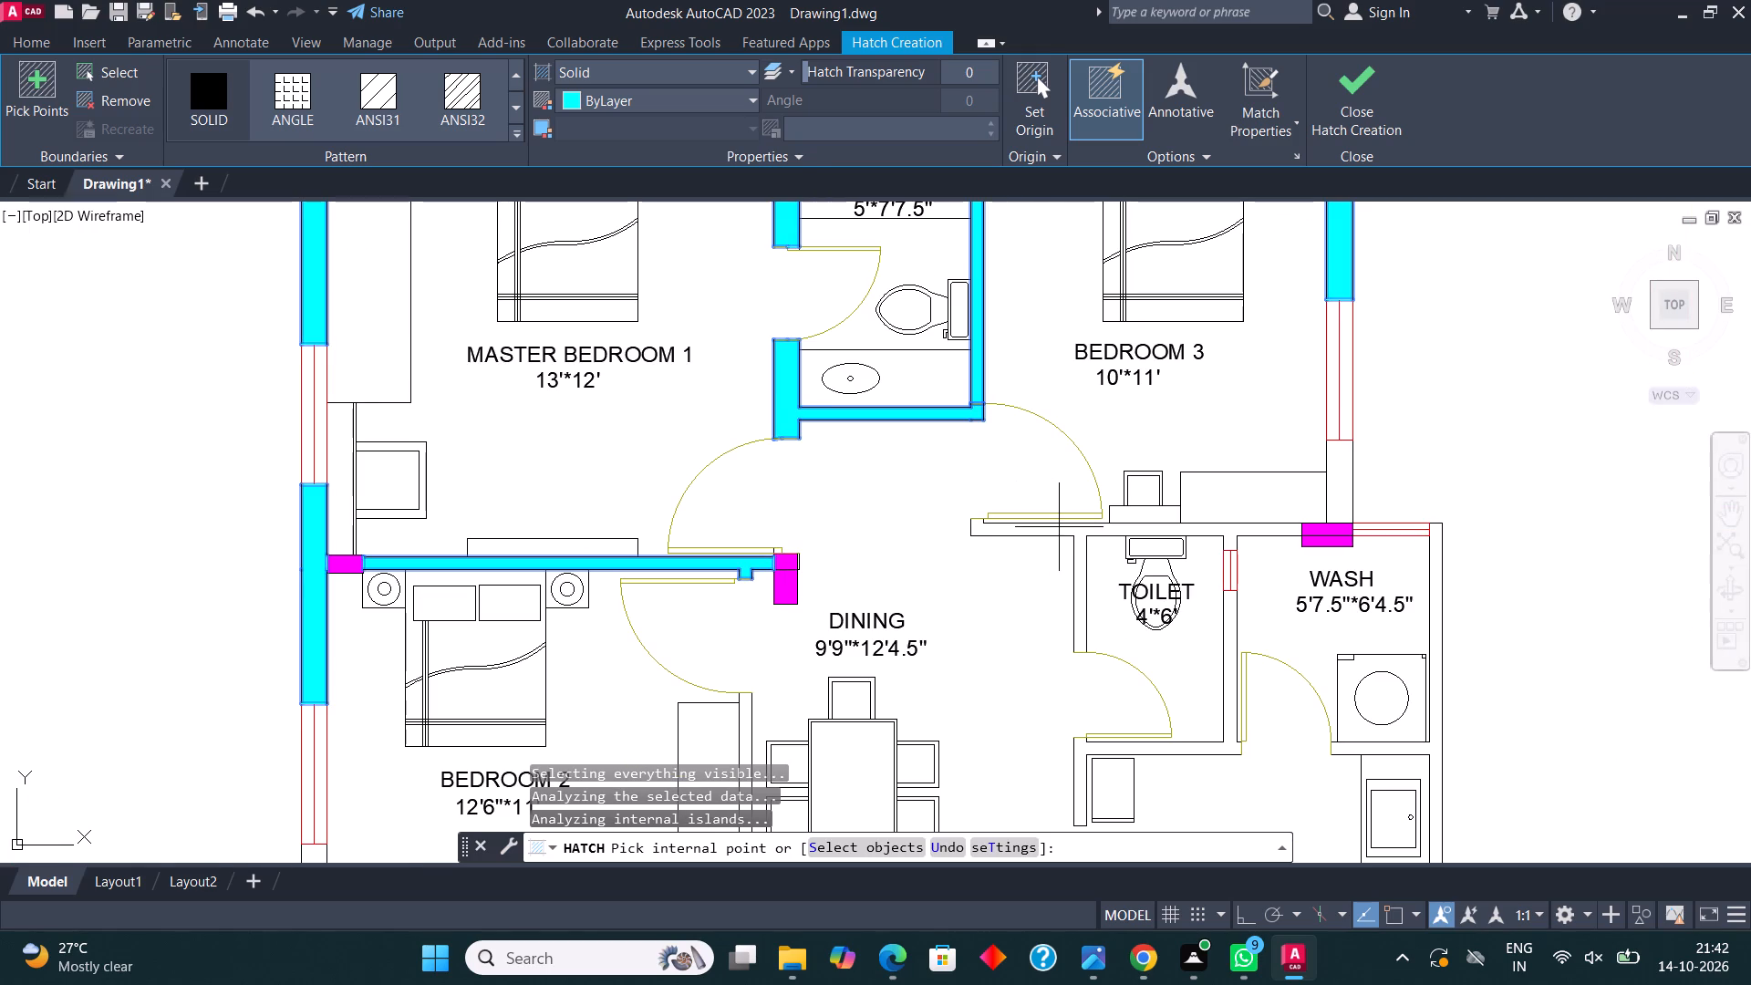
left_click(1064, 534)
left_click(1335, 477)
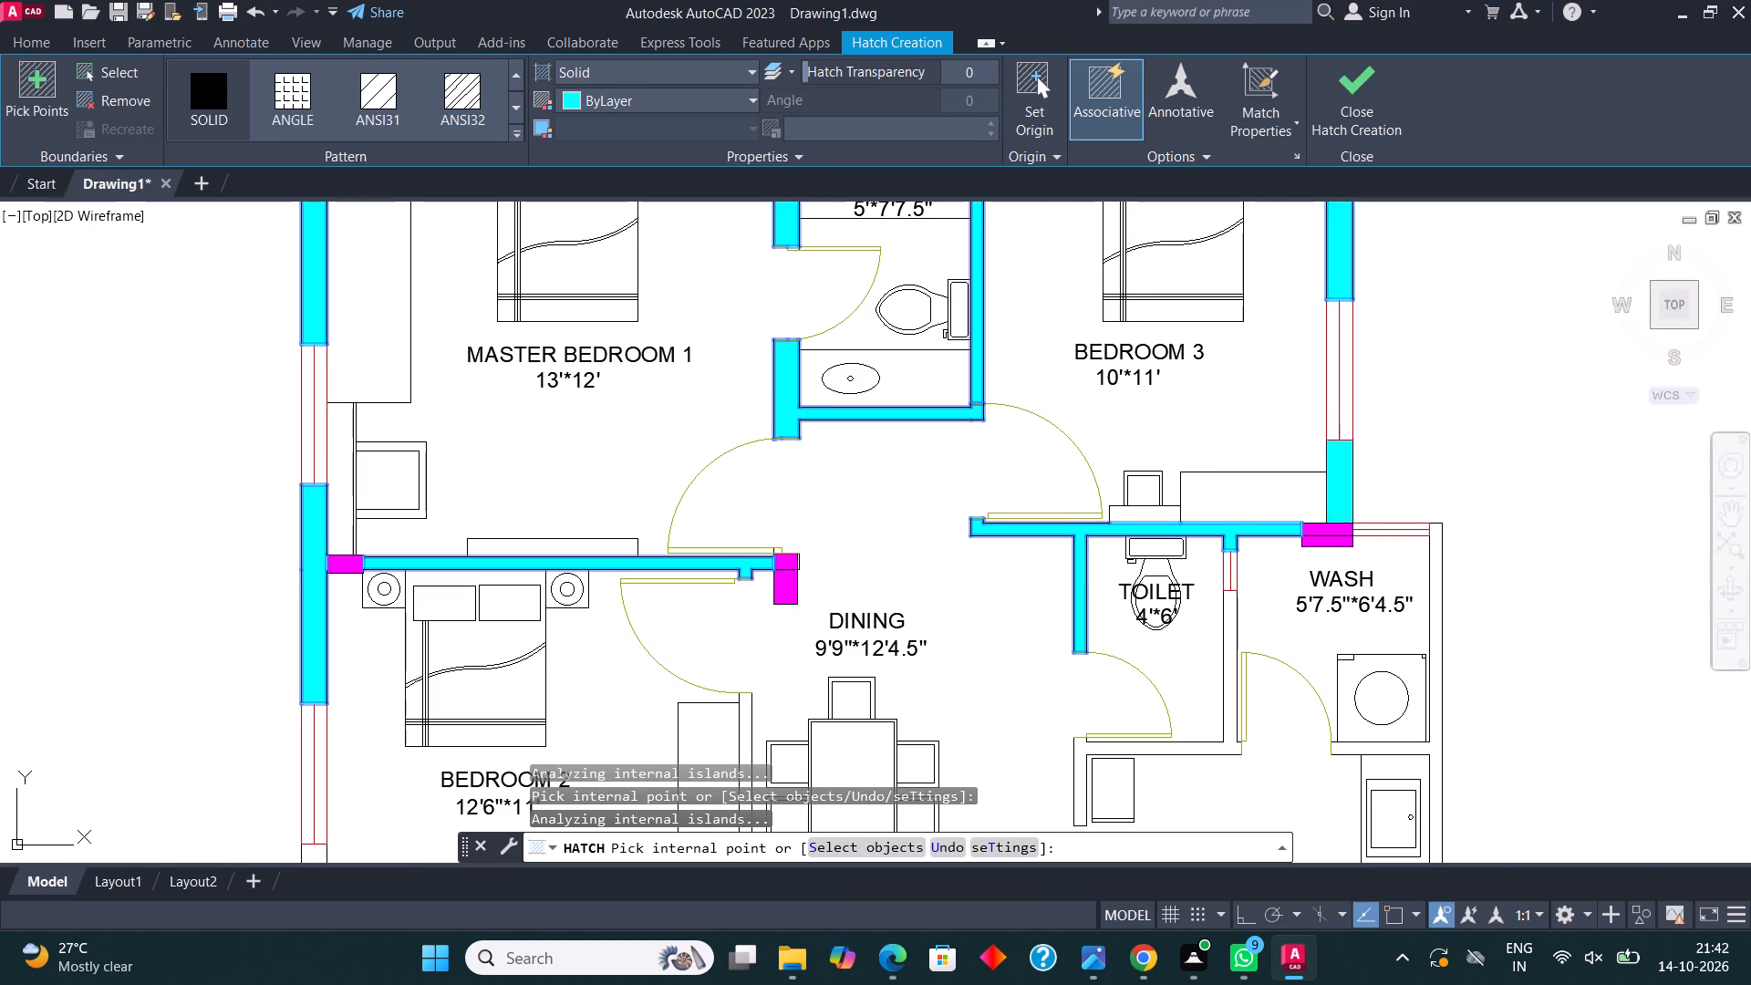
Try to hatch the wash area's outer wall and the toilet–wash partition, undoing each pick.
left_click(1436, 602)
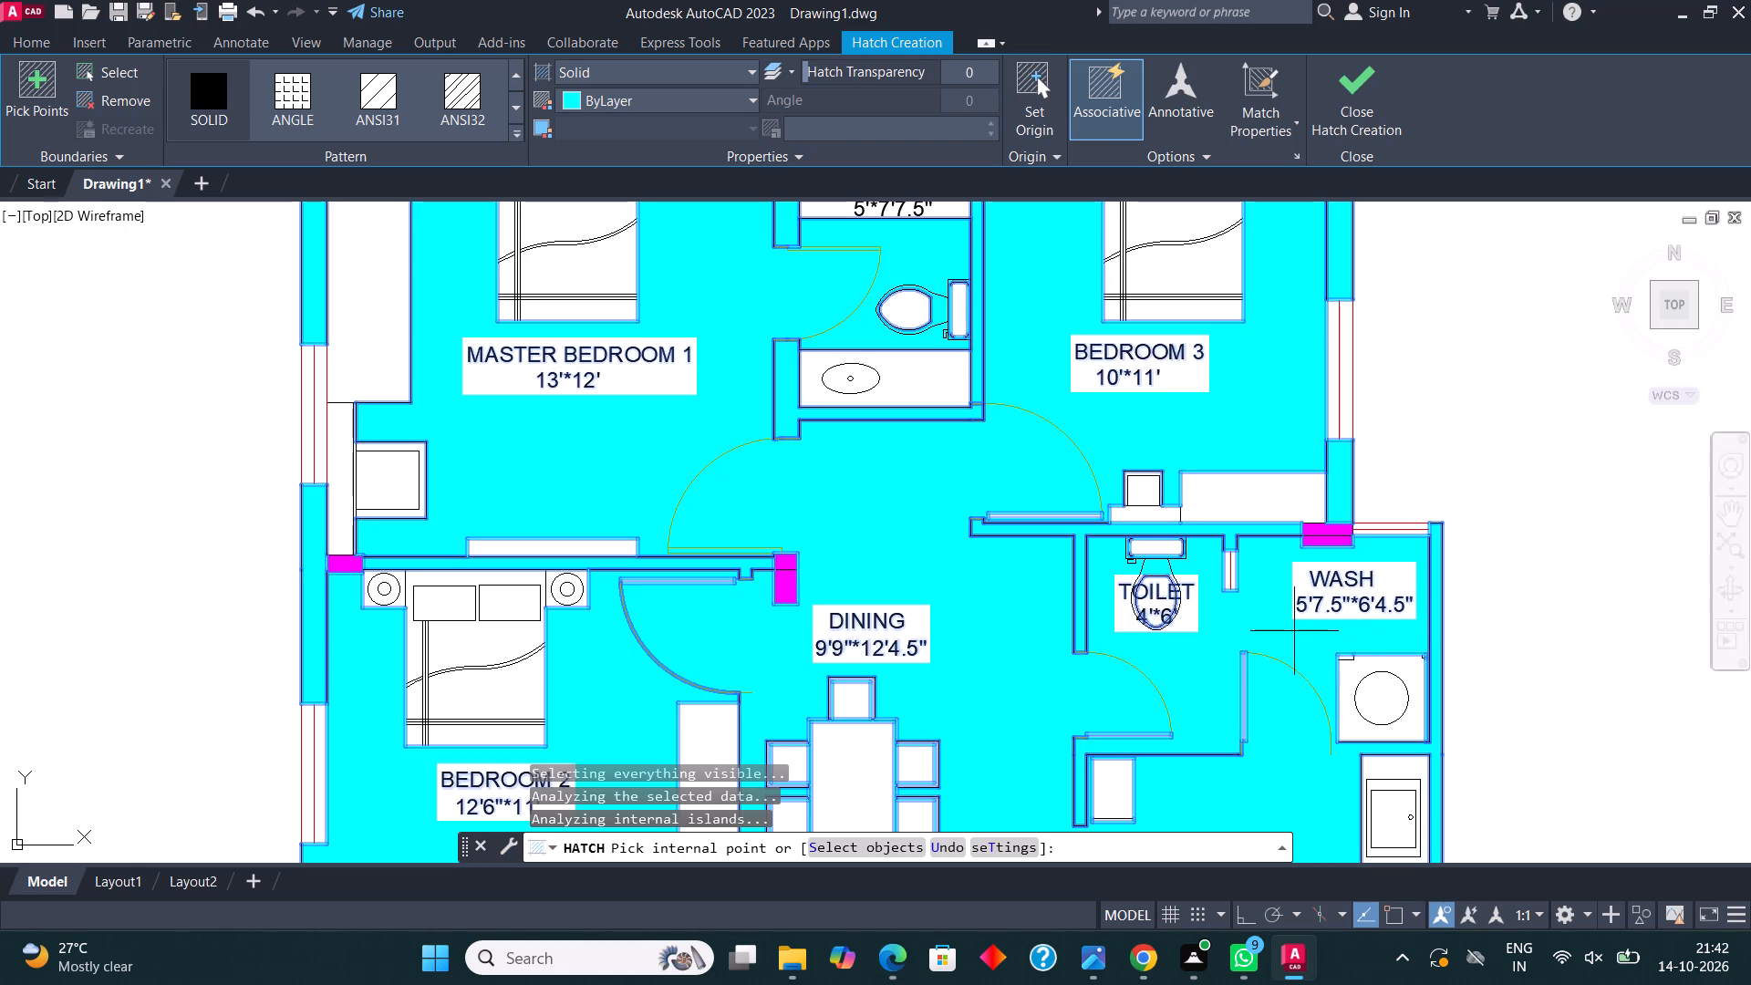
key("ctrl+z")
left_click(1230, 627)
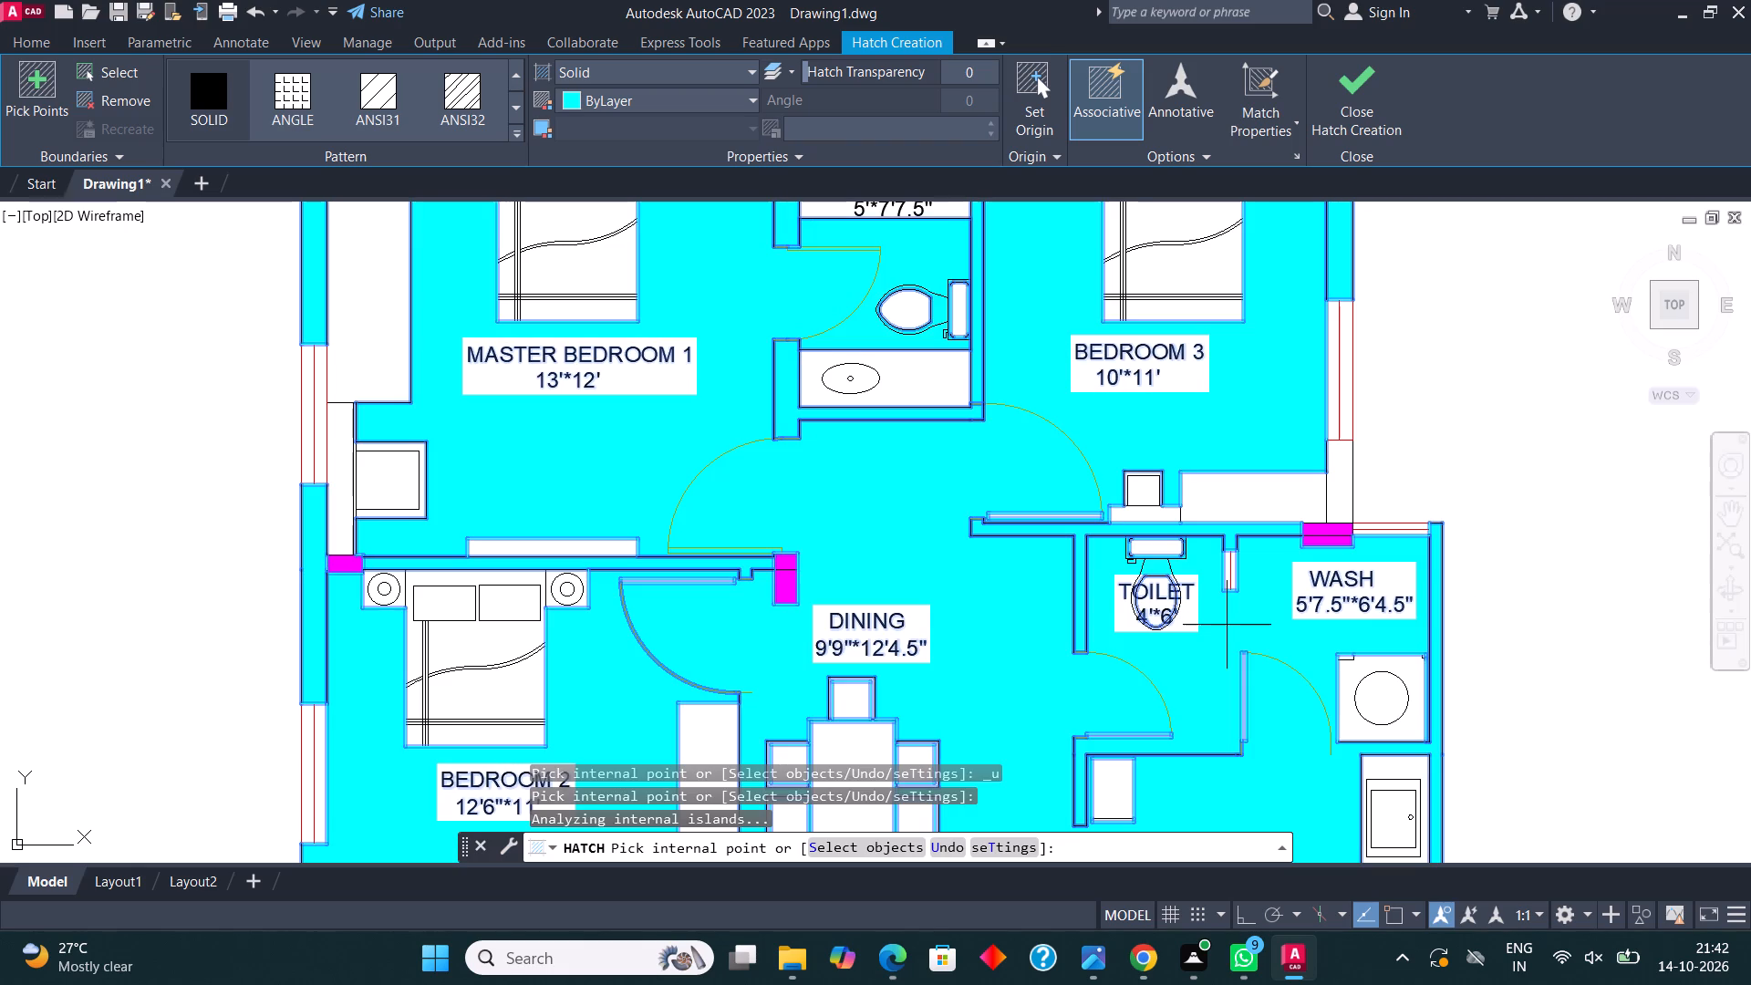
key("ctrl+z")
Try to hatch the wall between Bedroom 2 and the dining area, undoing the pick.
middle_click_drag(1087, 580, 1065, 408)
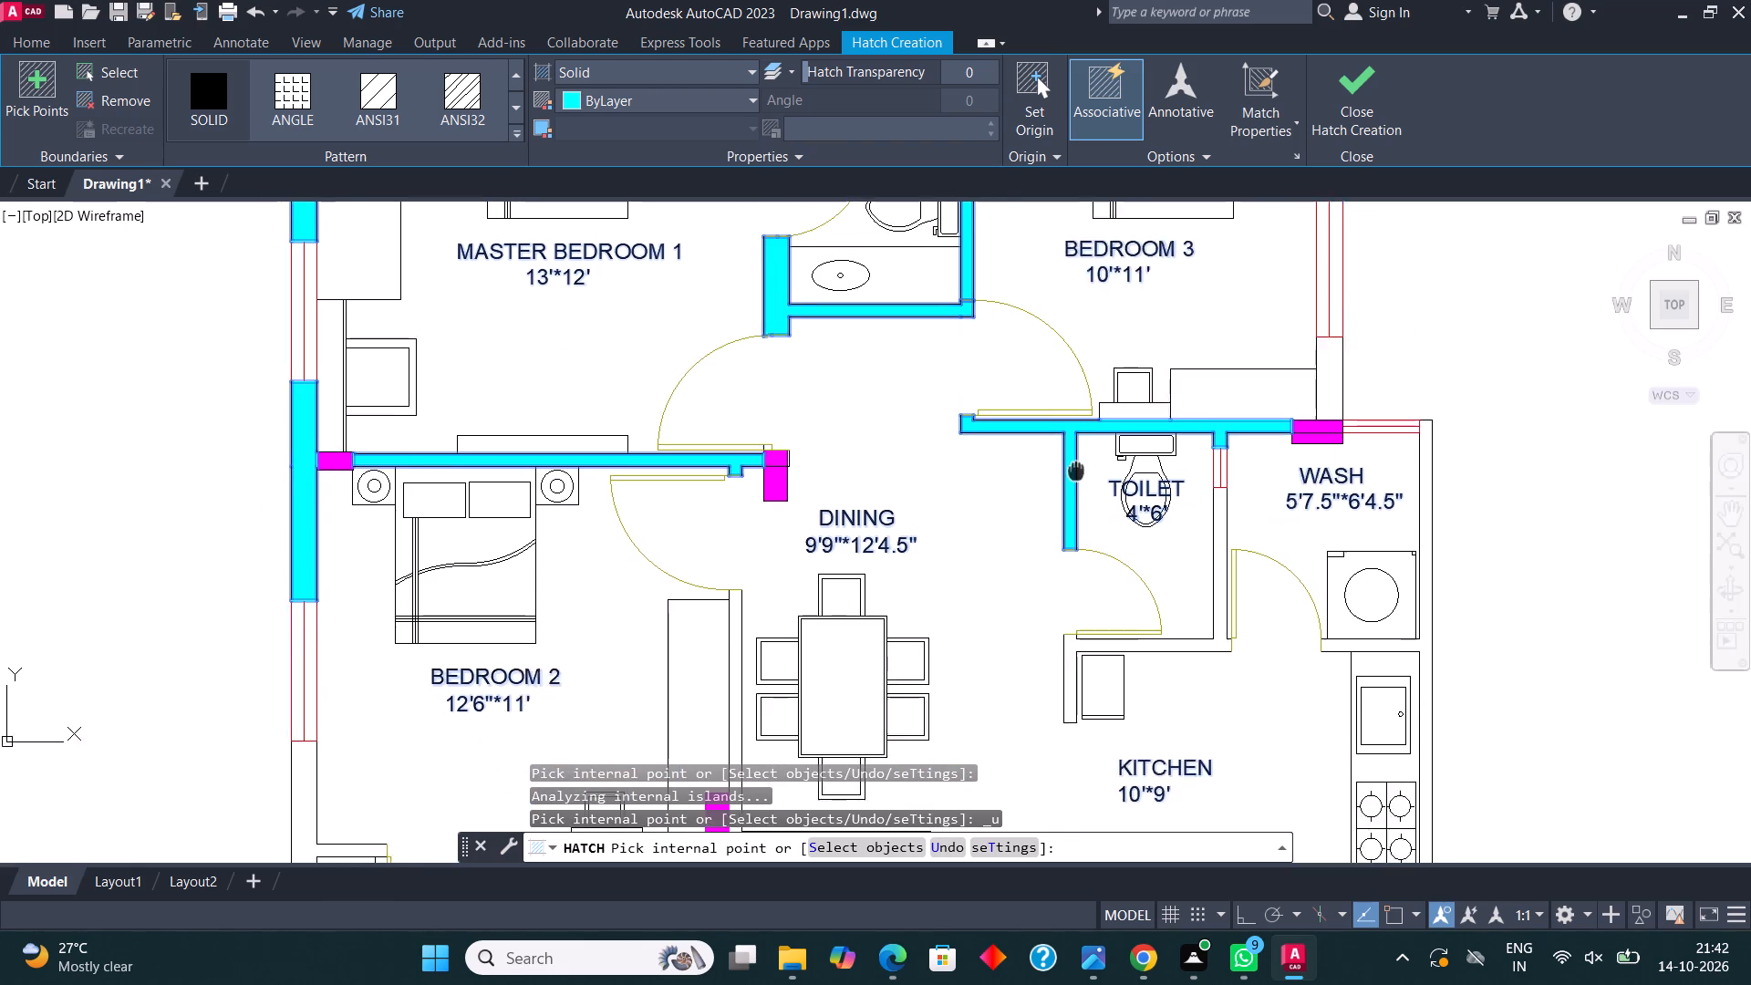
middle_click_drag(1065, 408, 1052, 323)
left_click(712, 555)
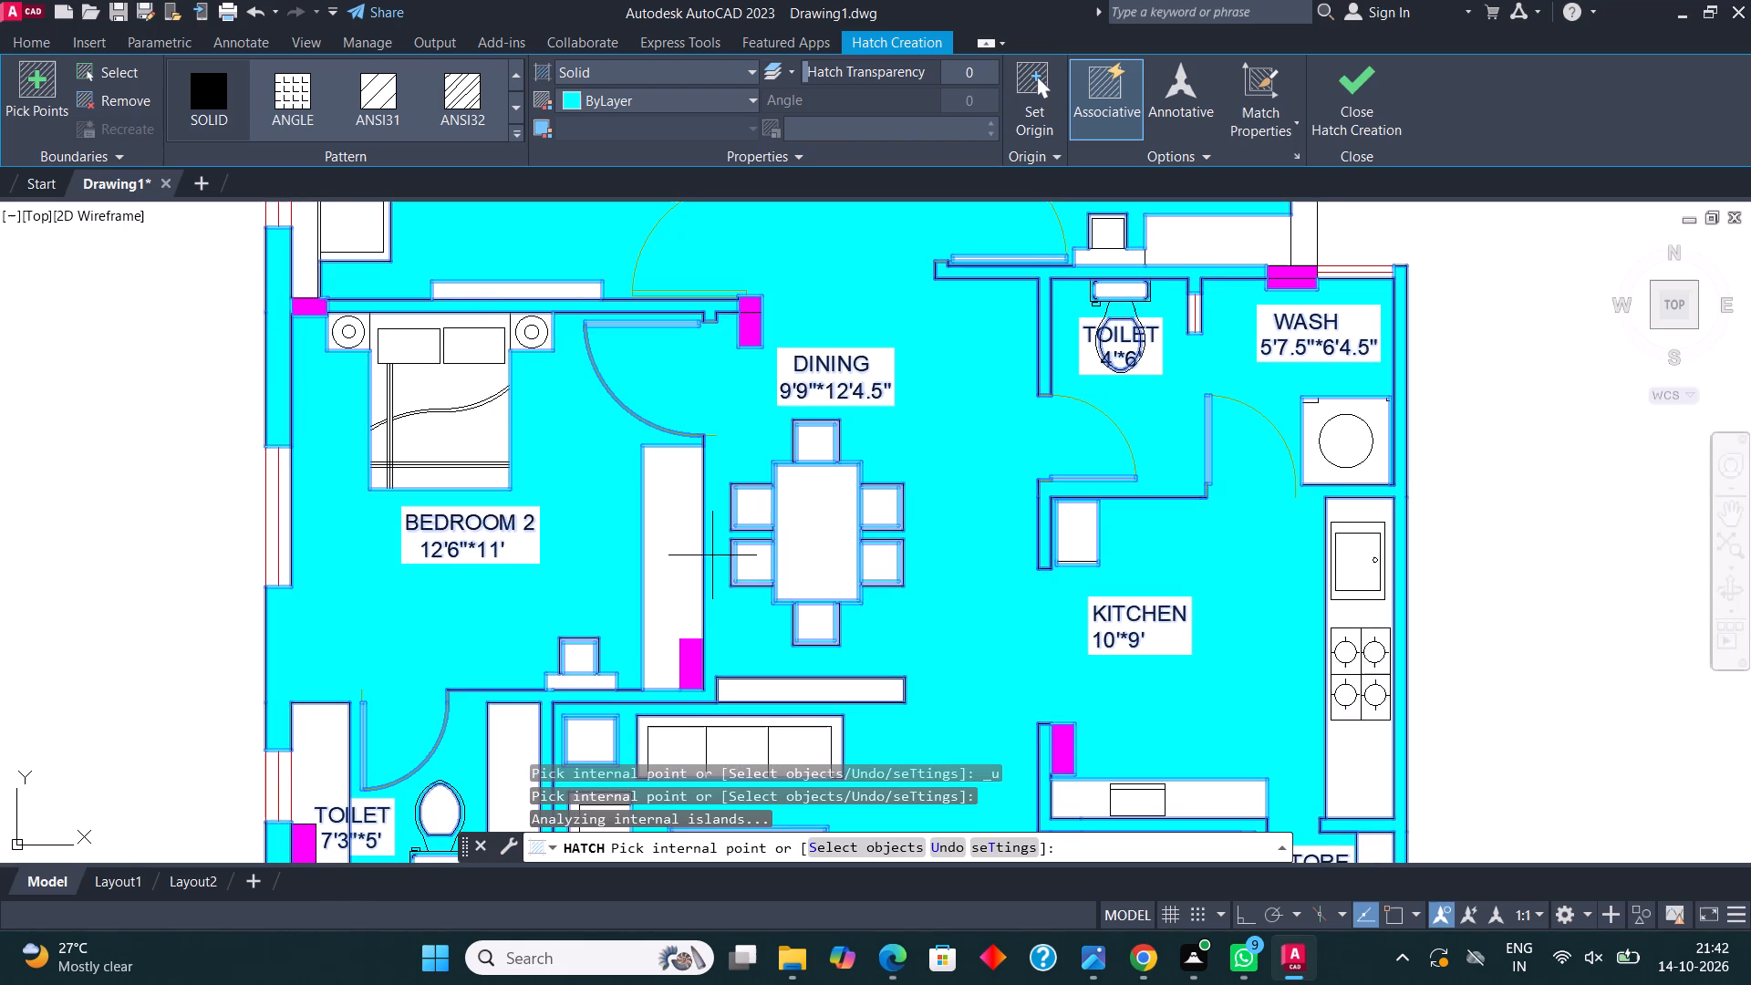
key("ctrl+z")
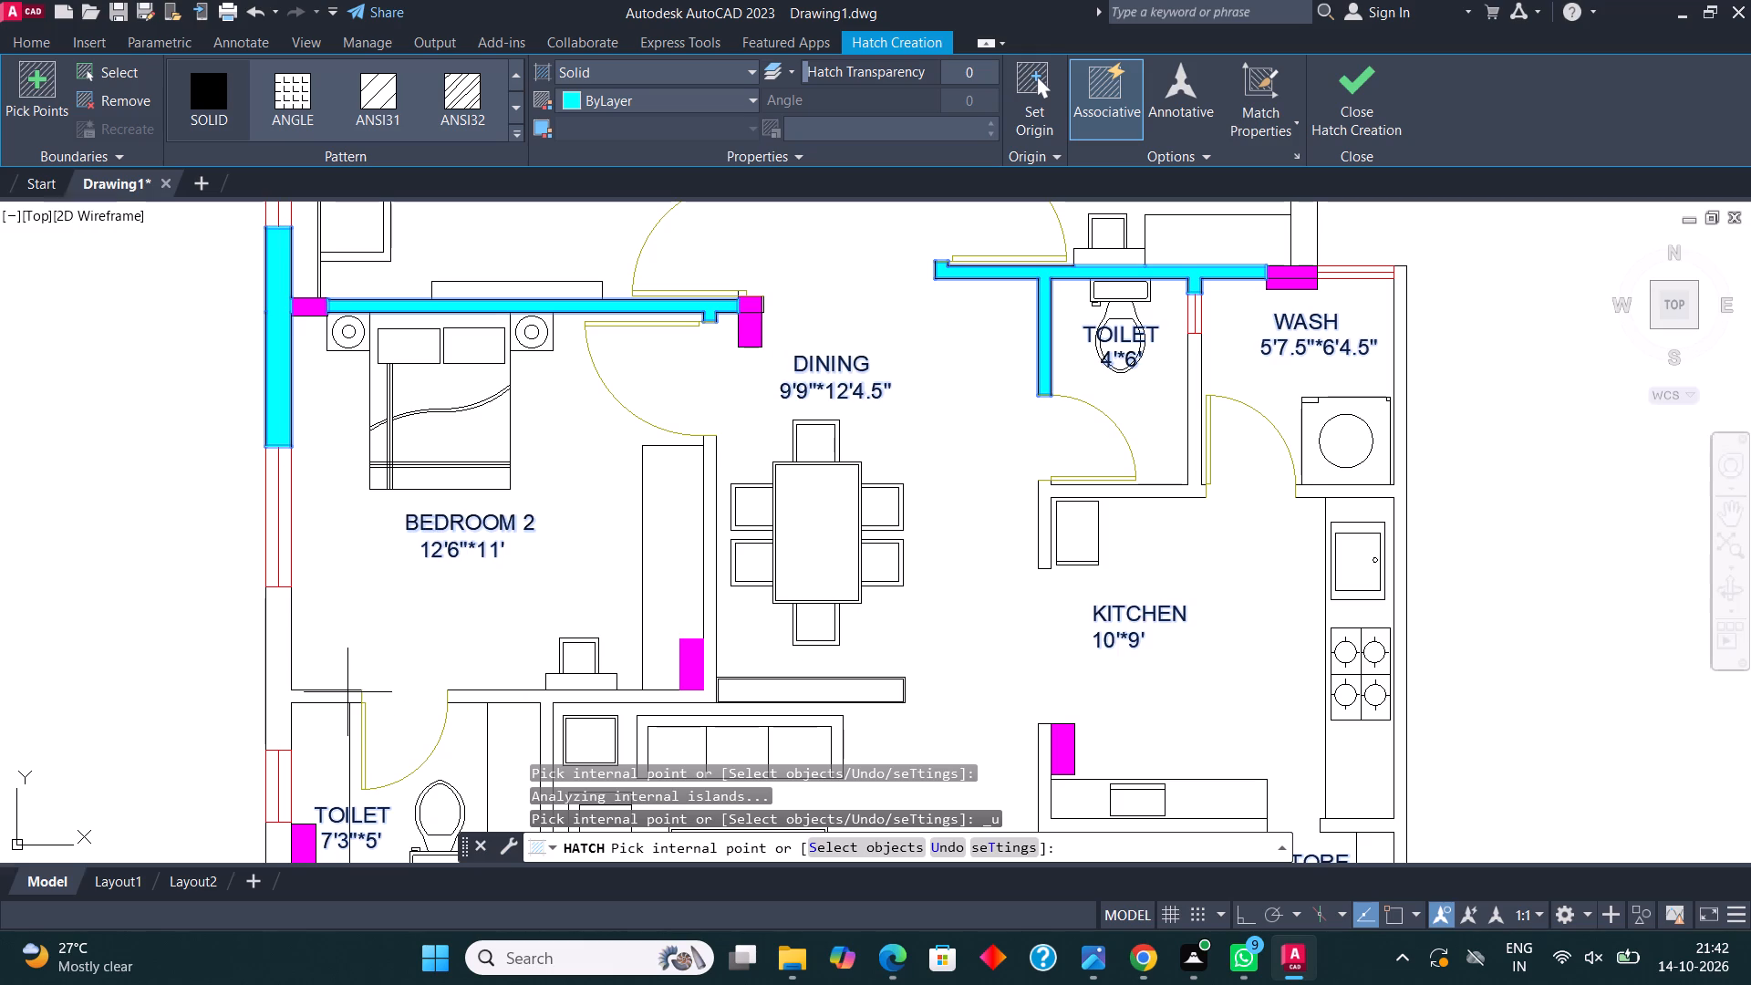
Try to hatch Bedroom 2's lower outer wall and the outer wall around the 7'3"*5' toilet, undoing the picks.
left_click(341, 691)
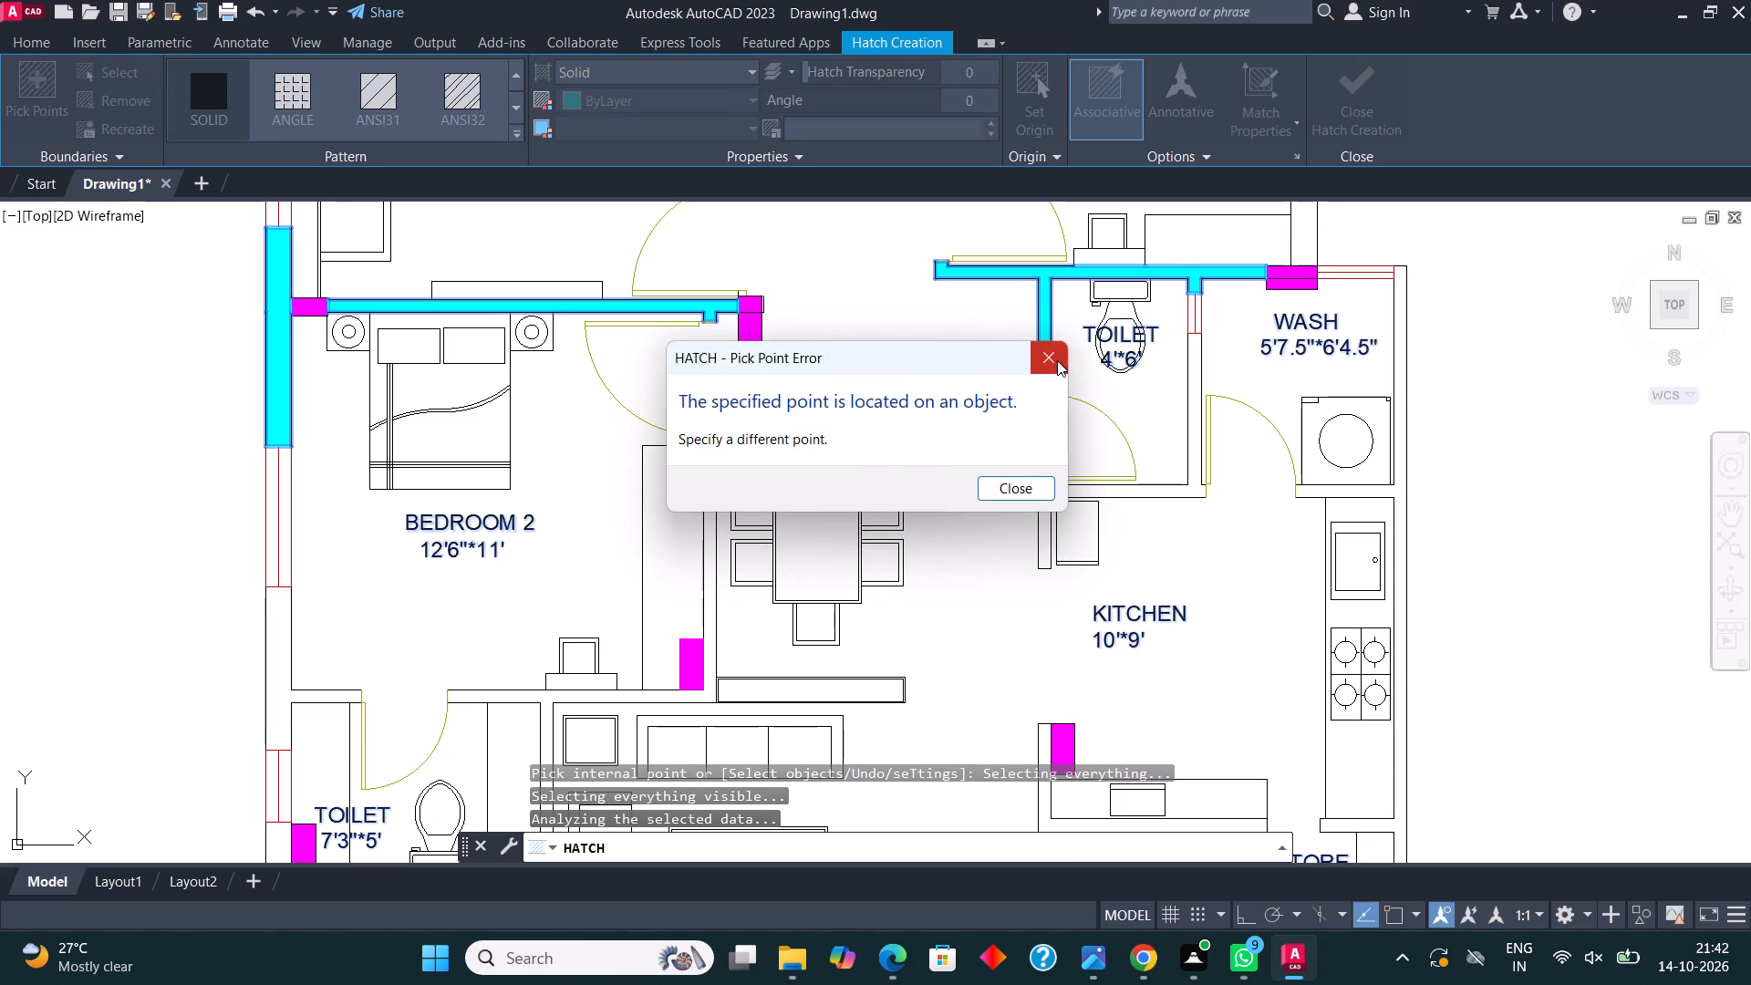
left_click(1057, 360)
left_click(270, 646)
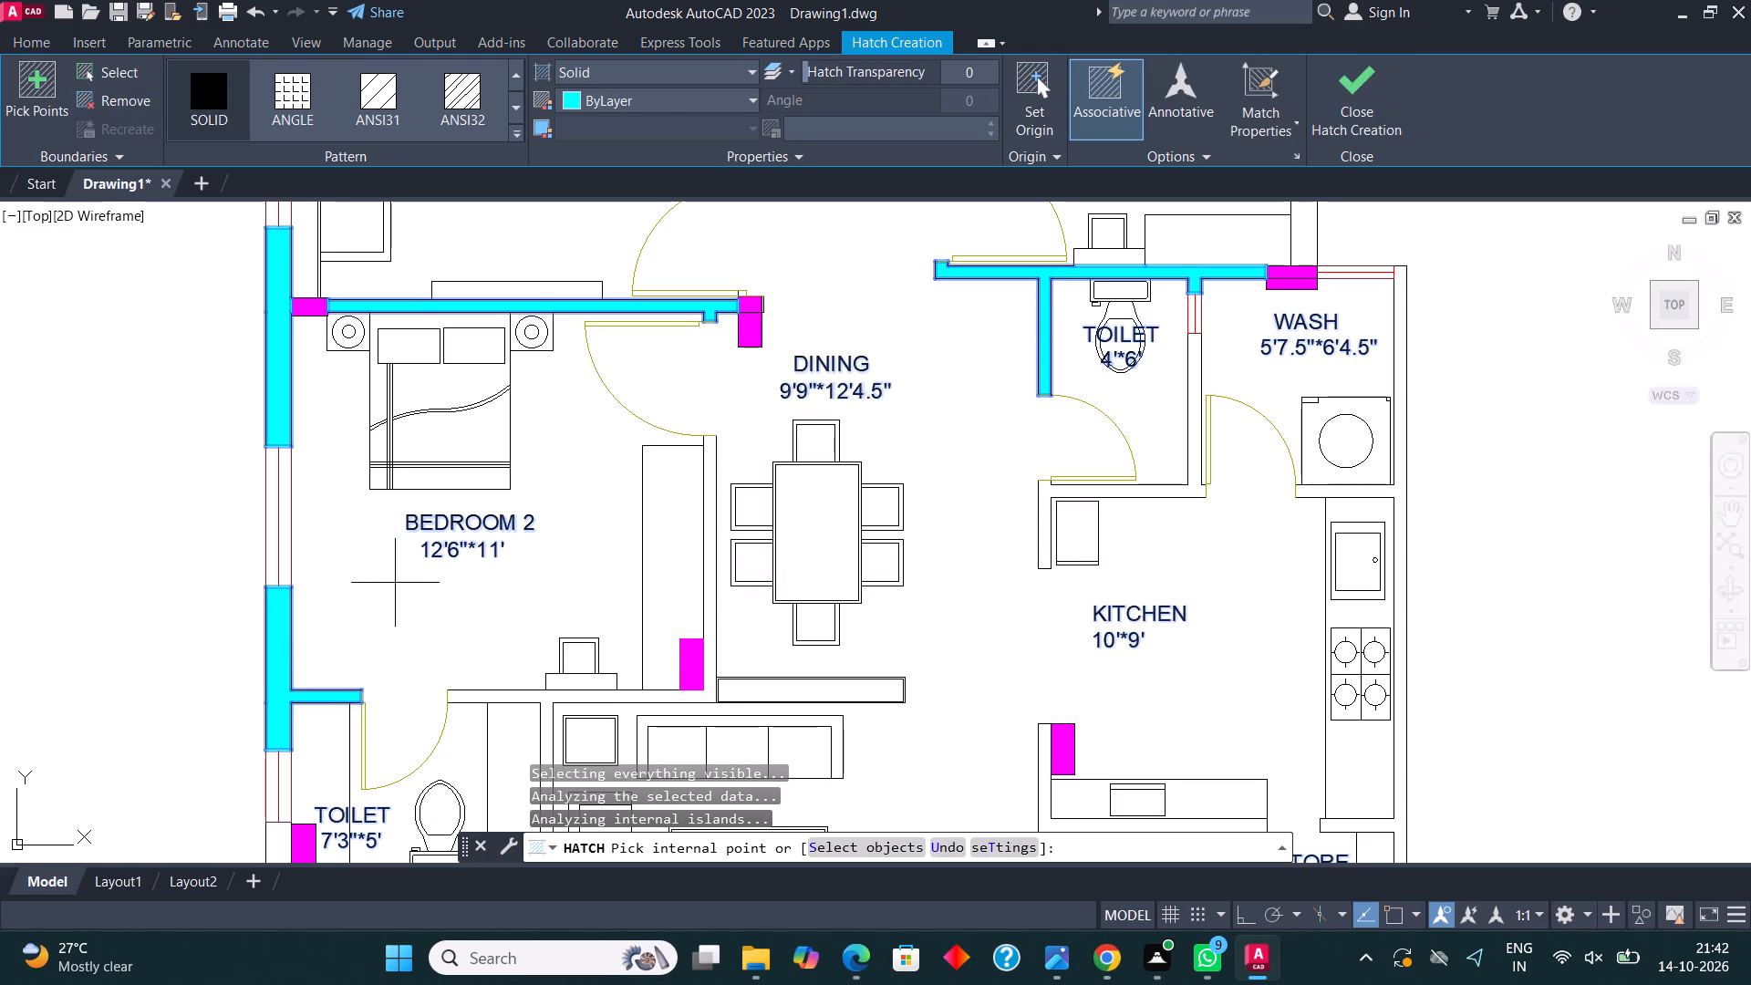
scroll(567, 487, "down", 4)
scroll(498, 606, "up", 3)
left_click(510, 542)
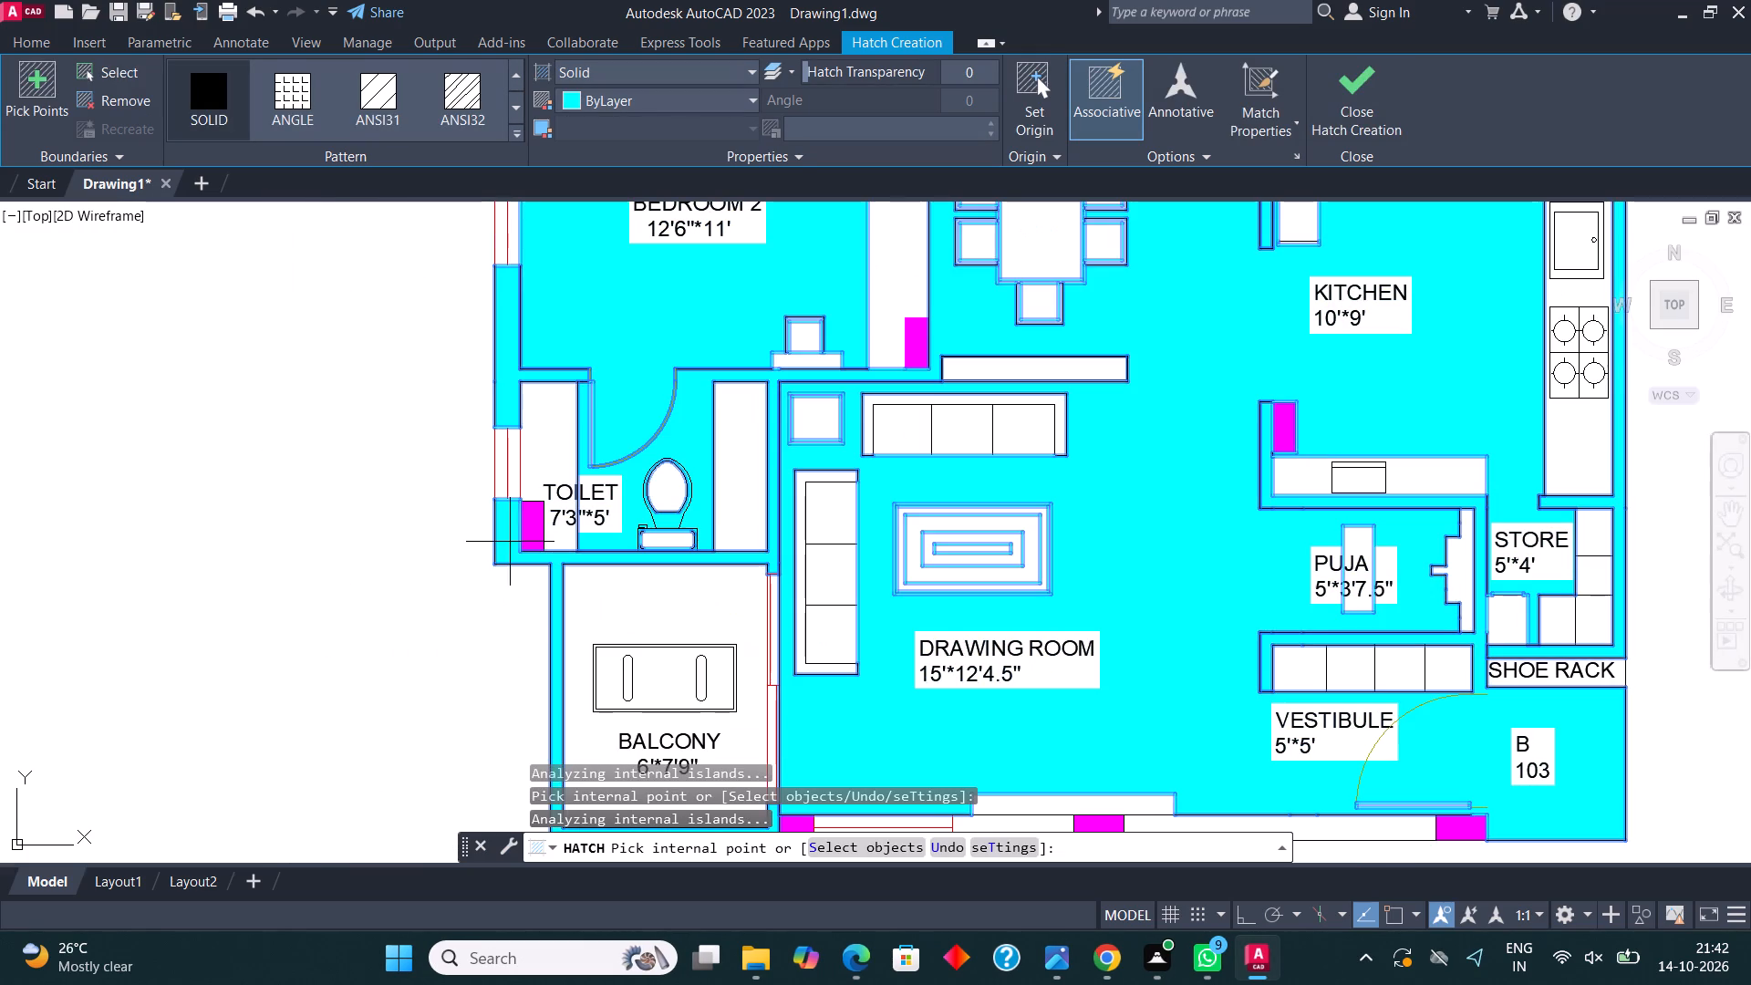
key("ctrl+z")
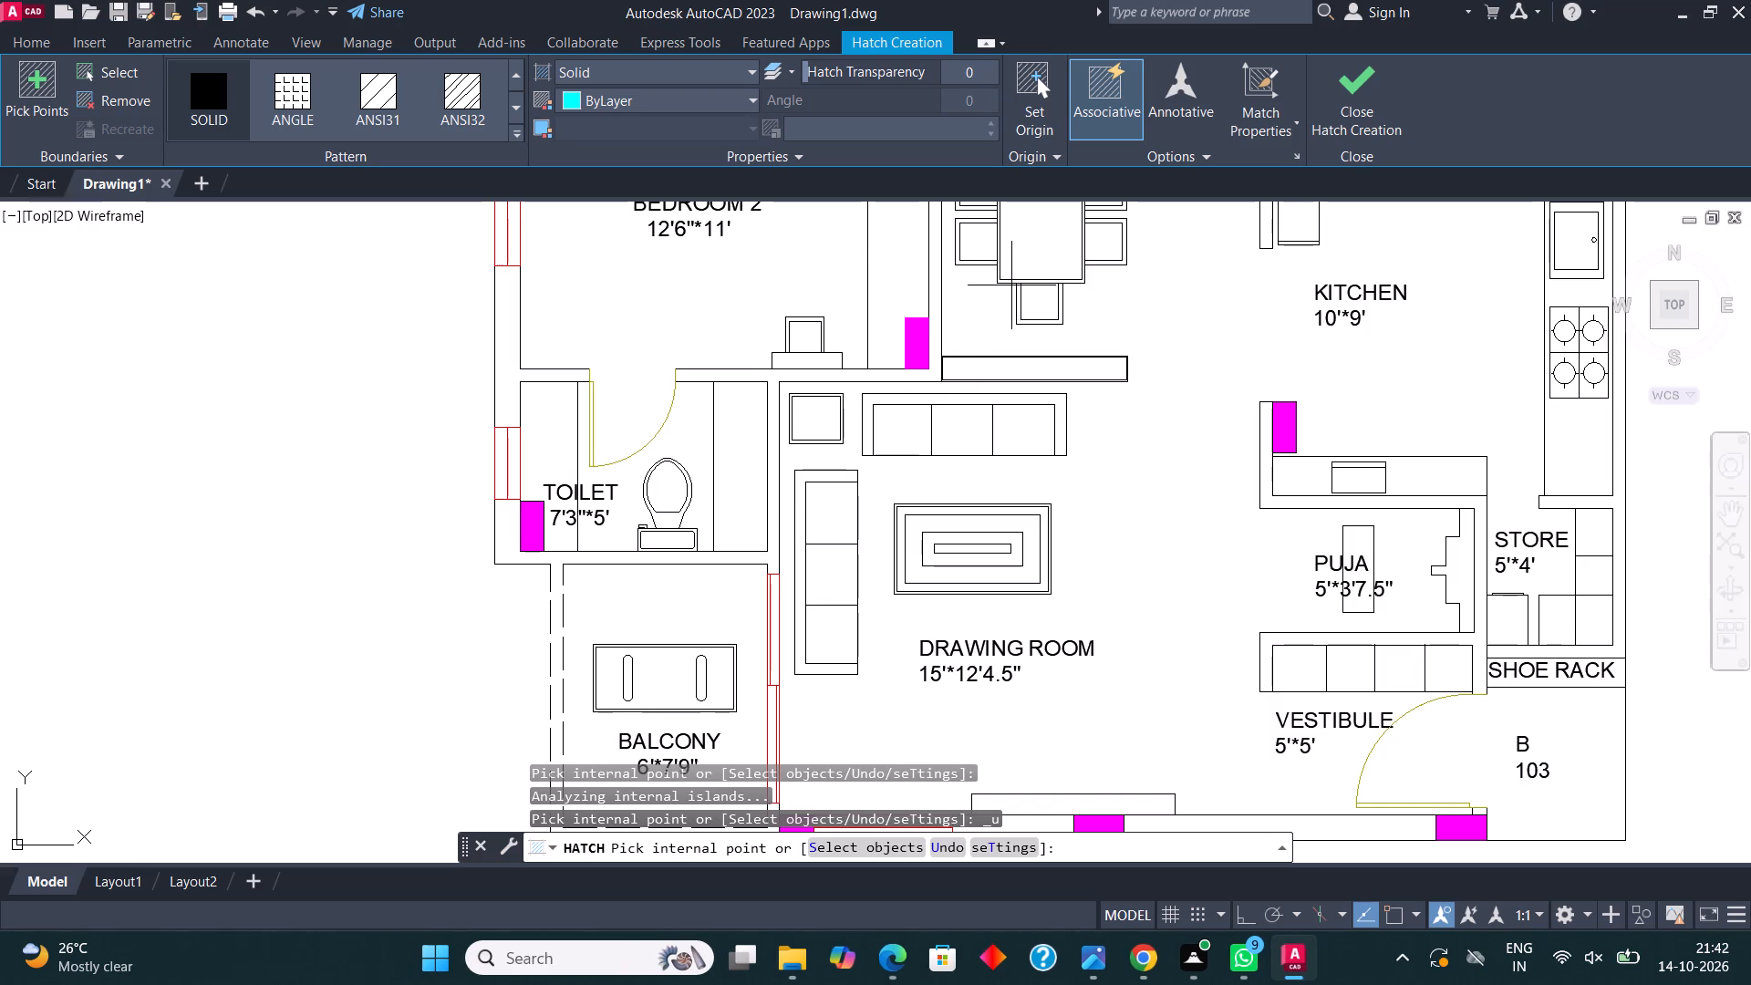
Finish the current hatch and solid-hatch the toilet–wash partition with the toilet's lower wall and the kitchen's short wall facing the dining area.
left_click(1364, 81)
scroll(896, 550, "down", 3)
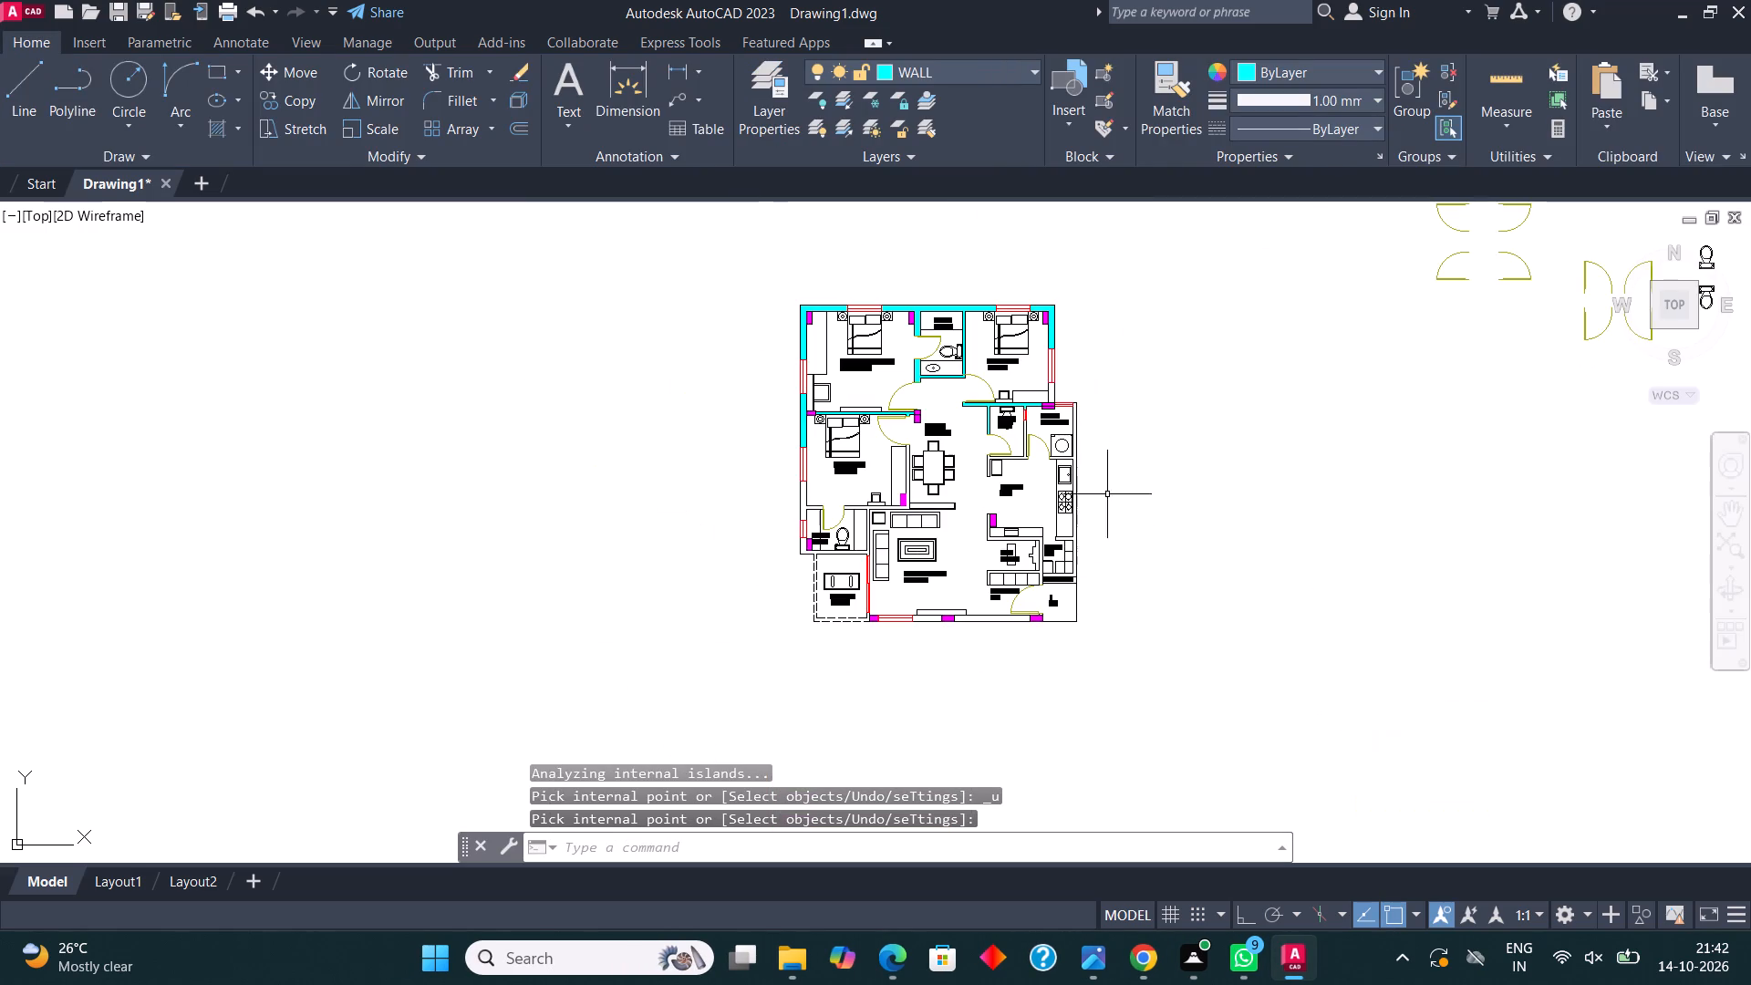
scroll(1039, 412, "up", 3)
middle_click_drag(1050, 410, 846, 389)
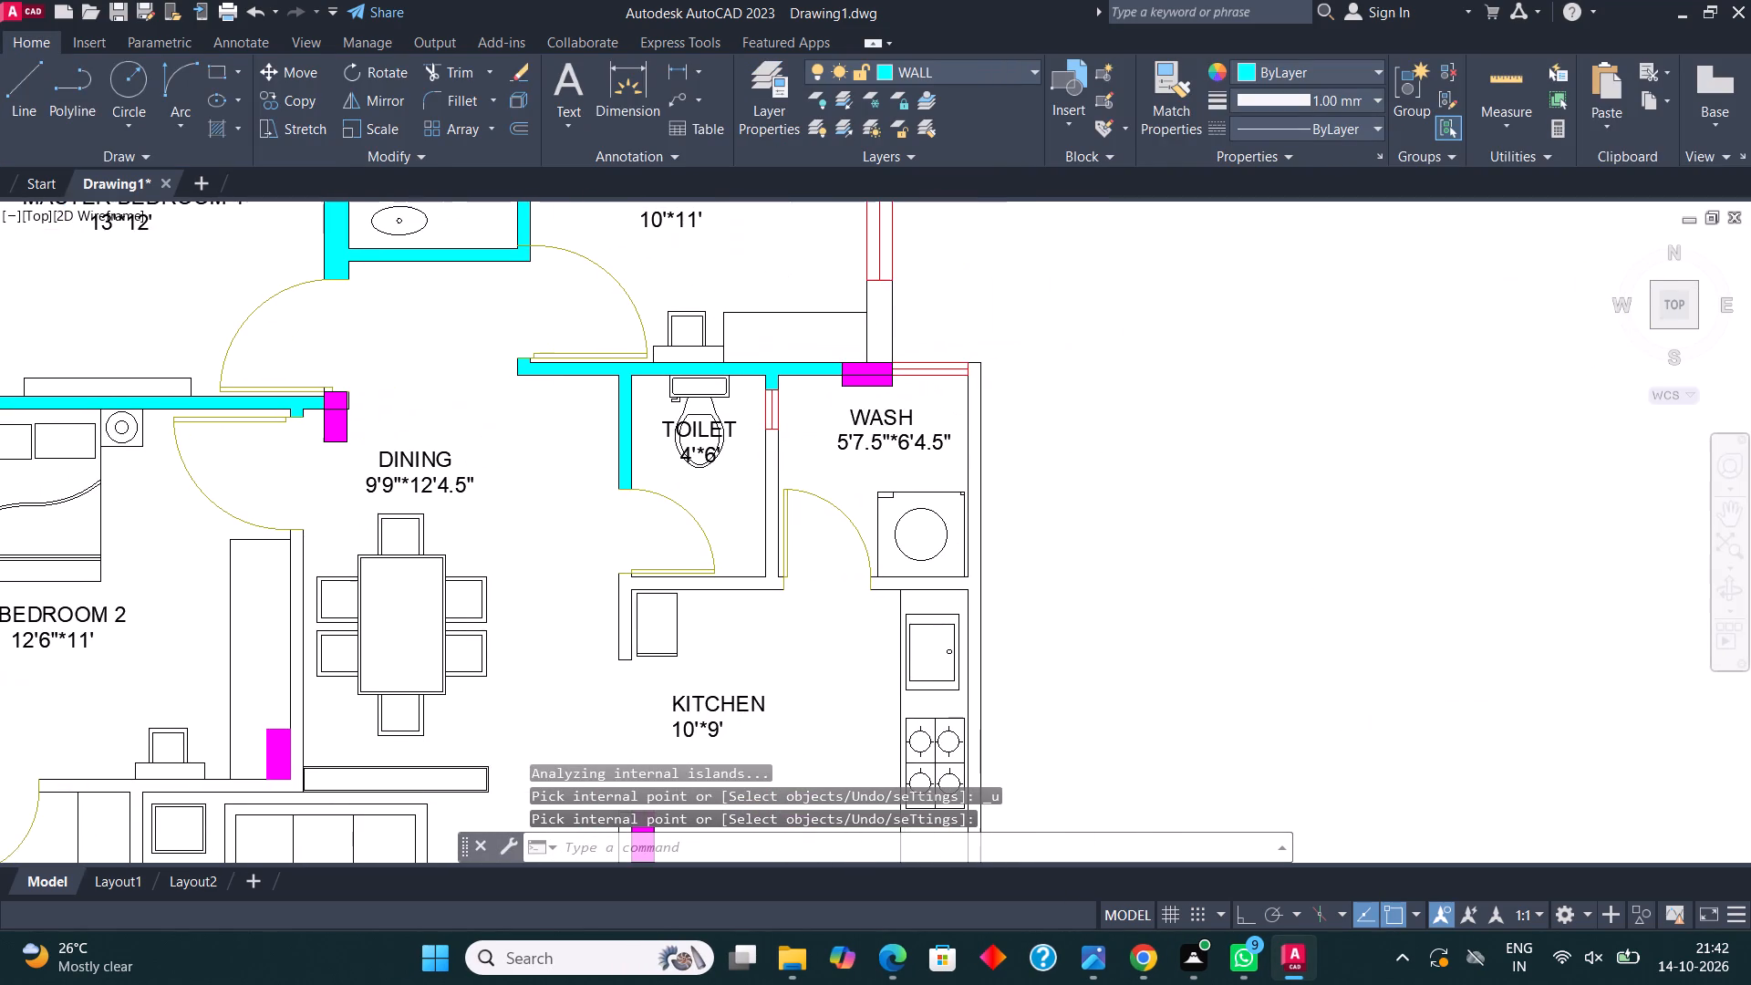
key("h")
key("Return")
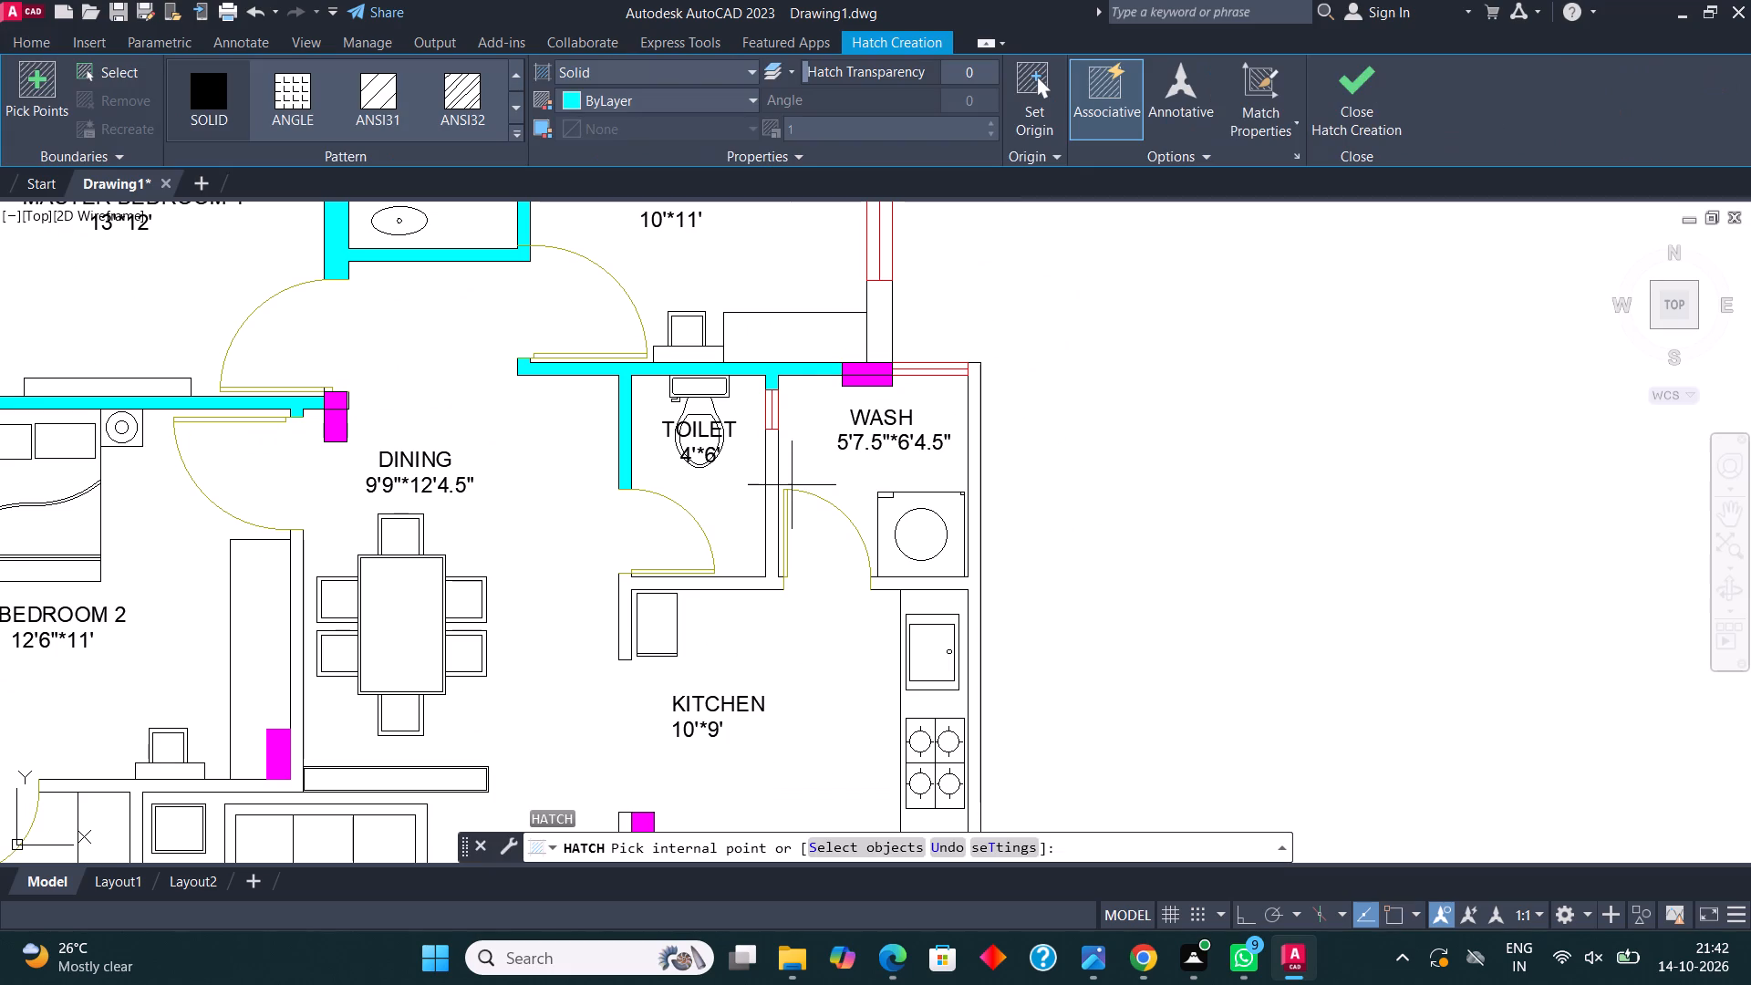
left_click(769, 469)
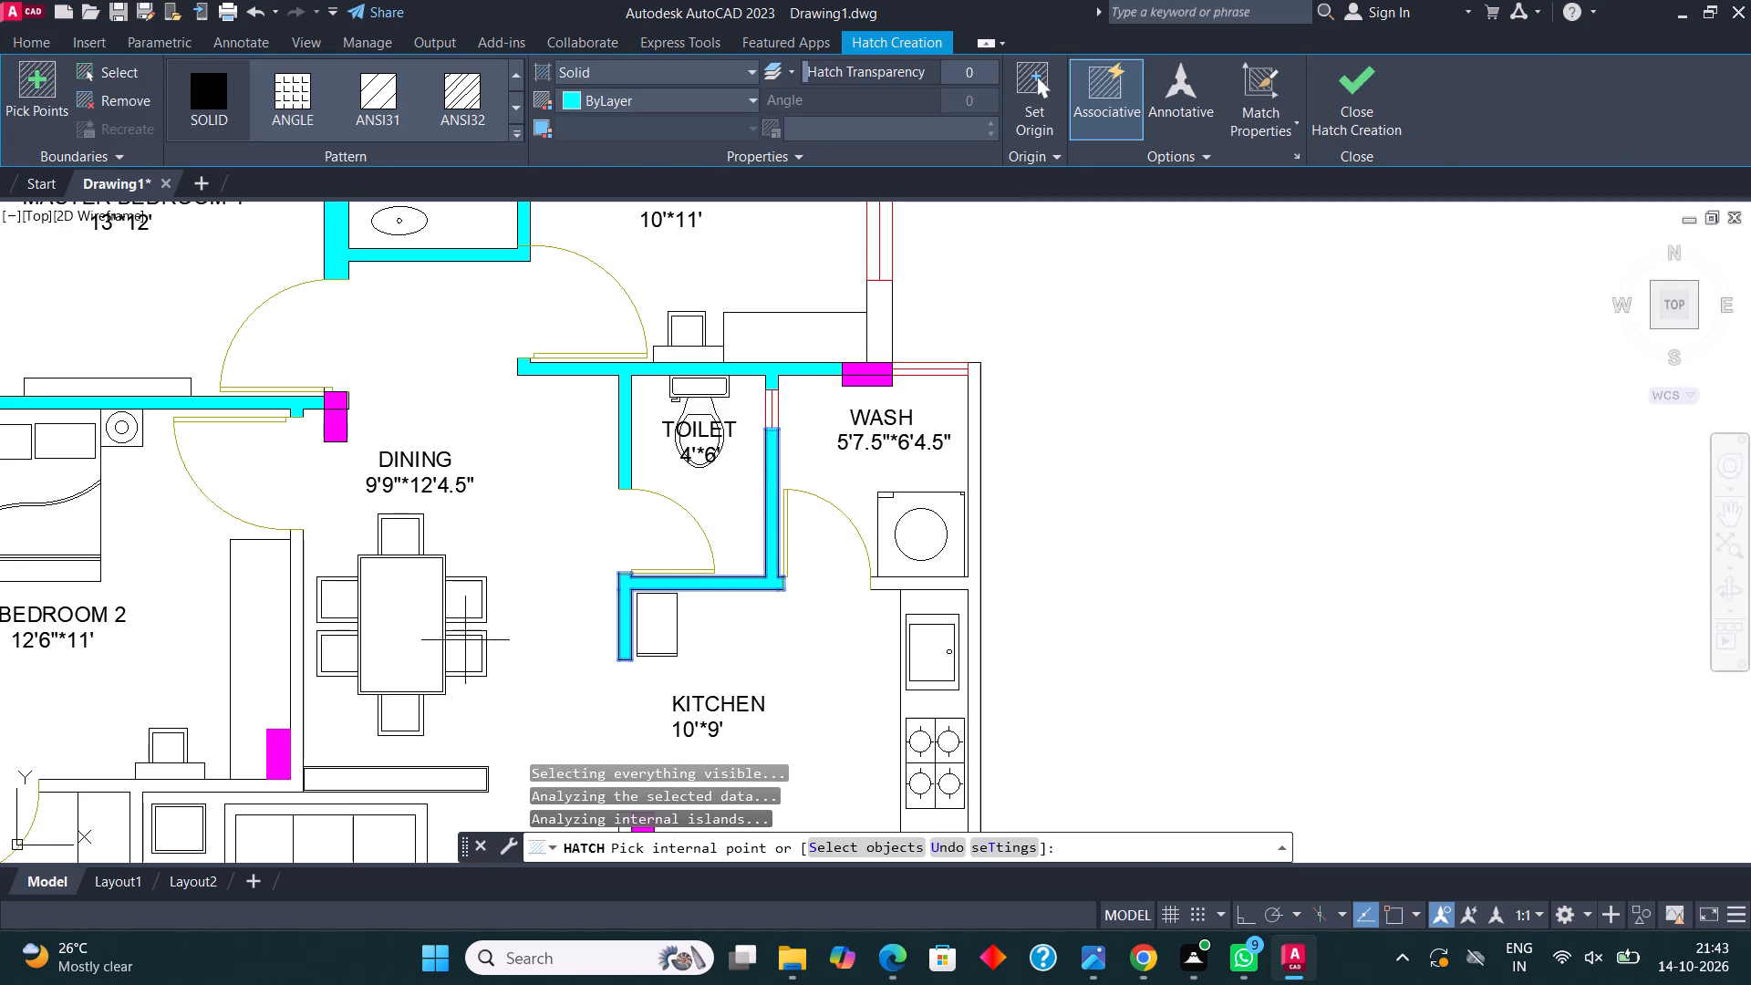
left_click(296, 651)
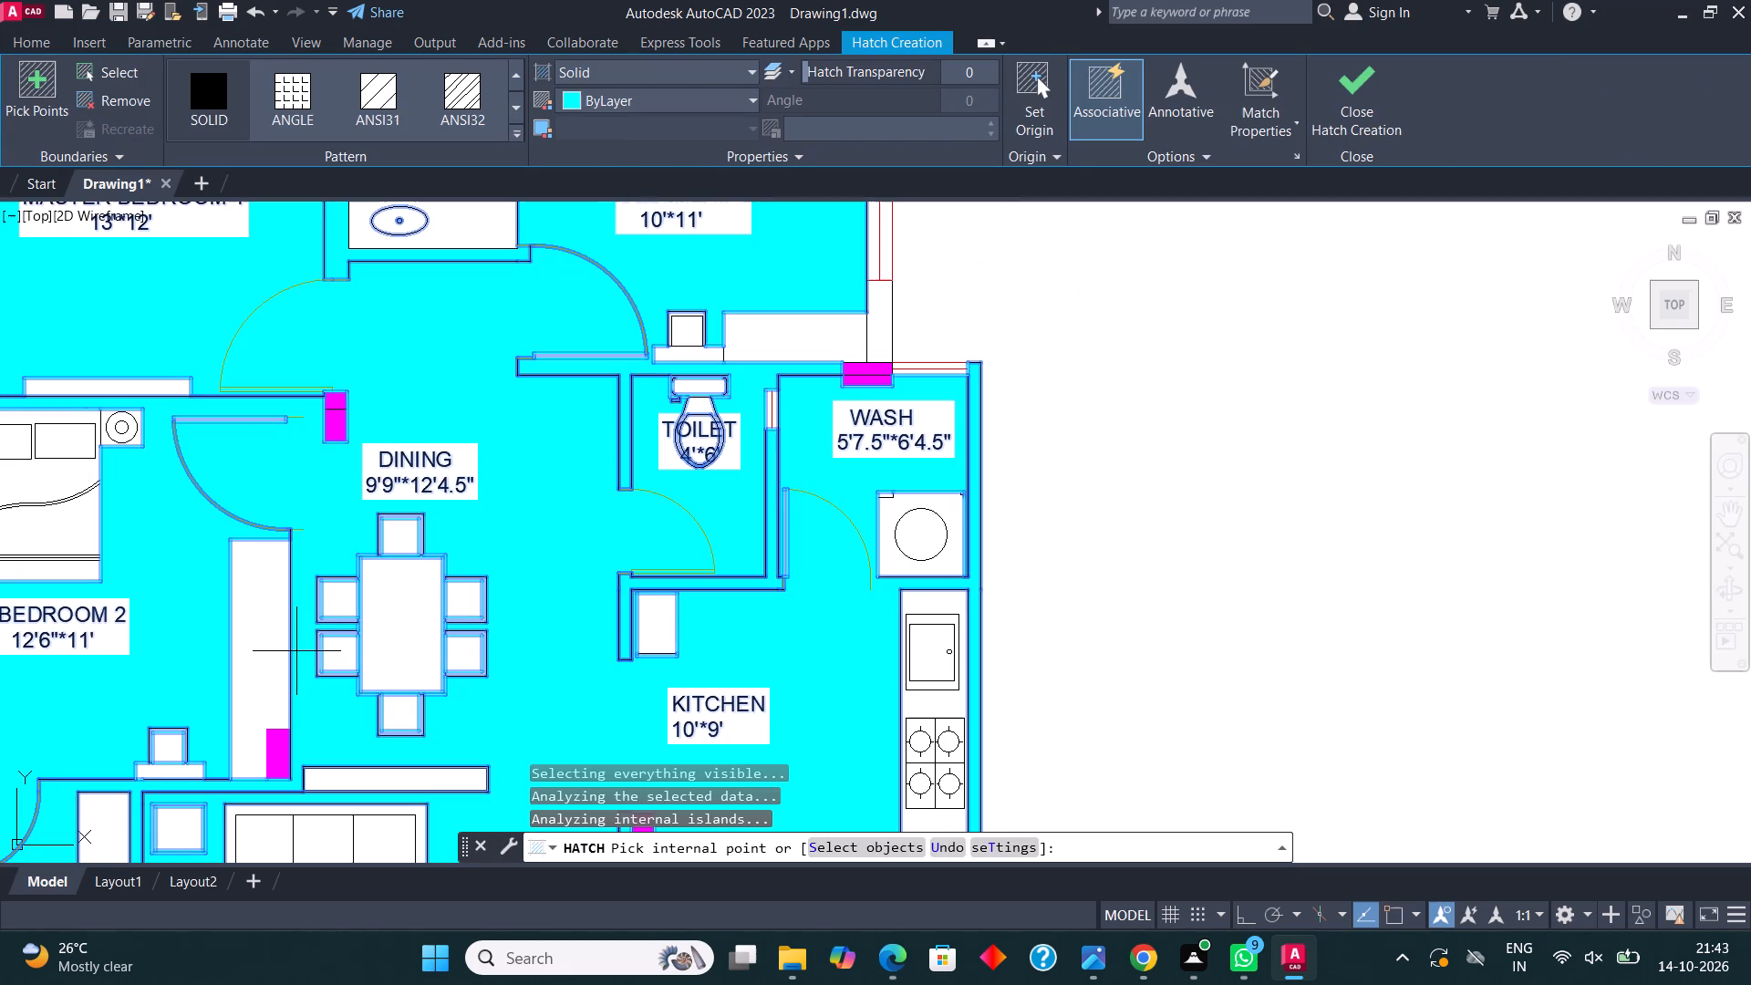
key("ctrl+z")
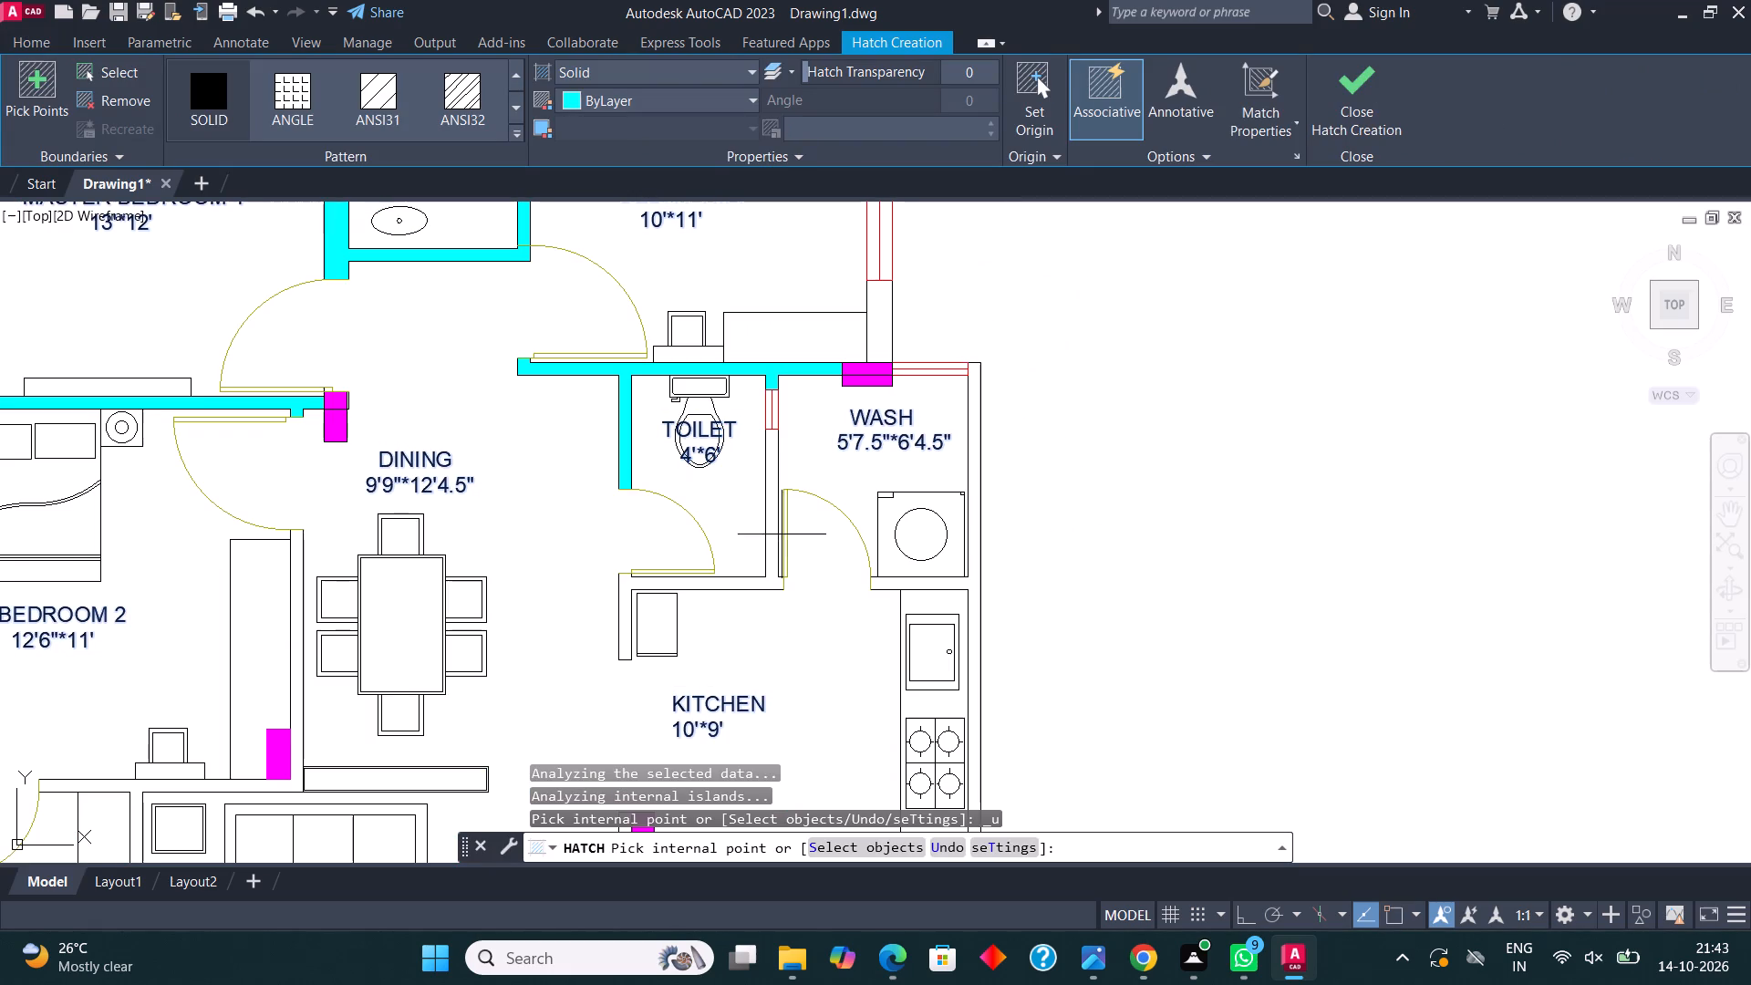
left_click(775, 498)
Add to the hatch the walls around the puja and vestibule and the drawing room's lower outer wall on both sides of its middle column.
middle_click_drag(862, 563, 870, 413)
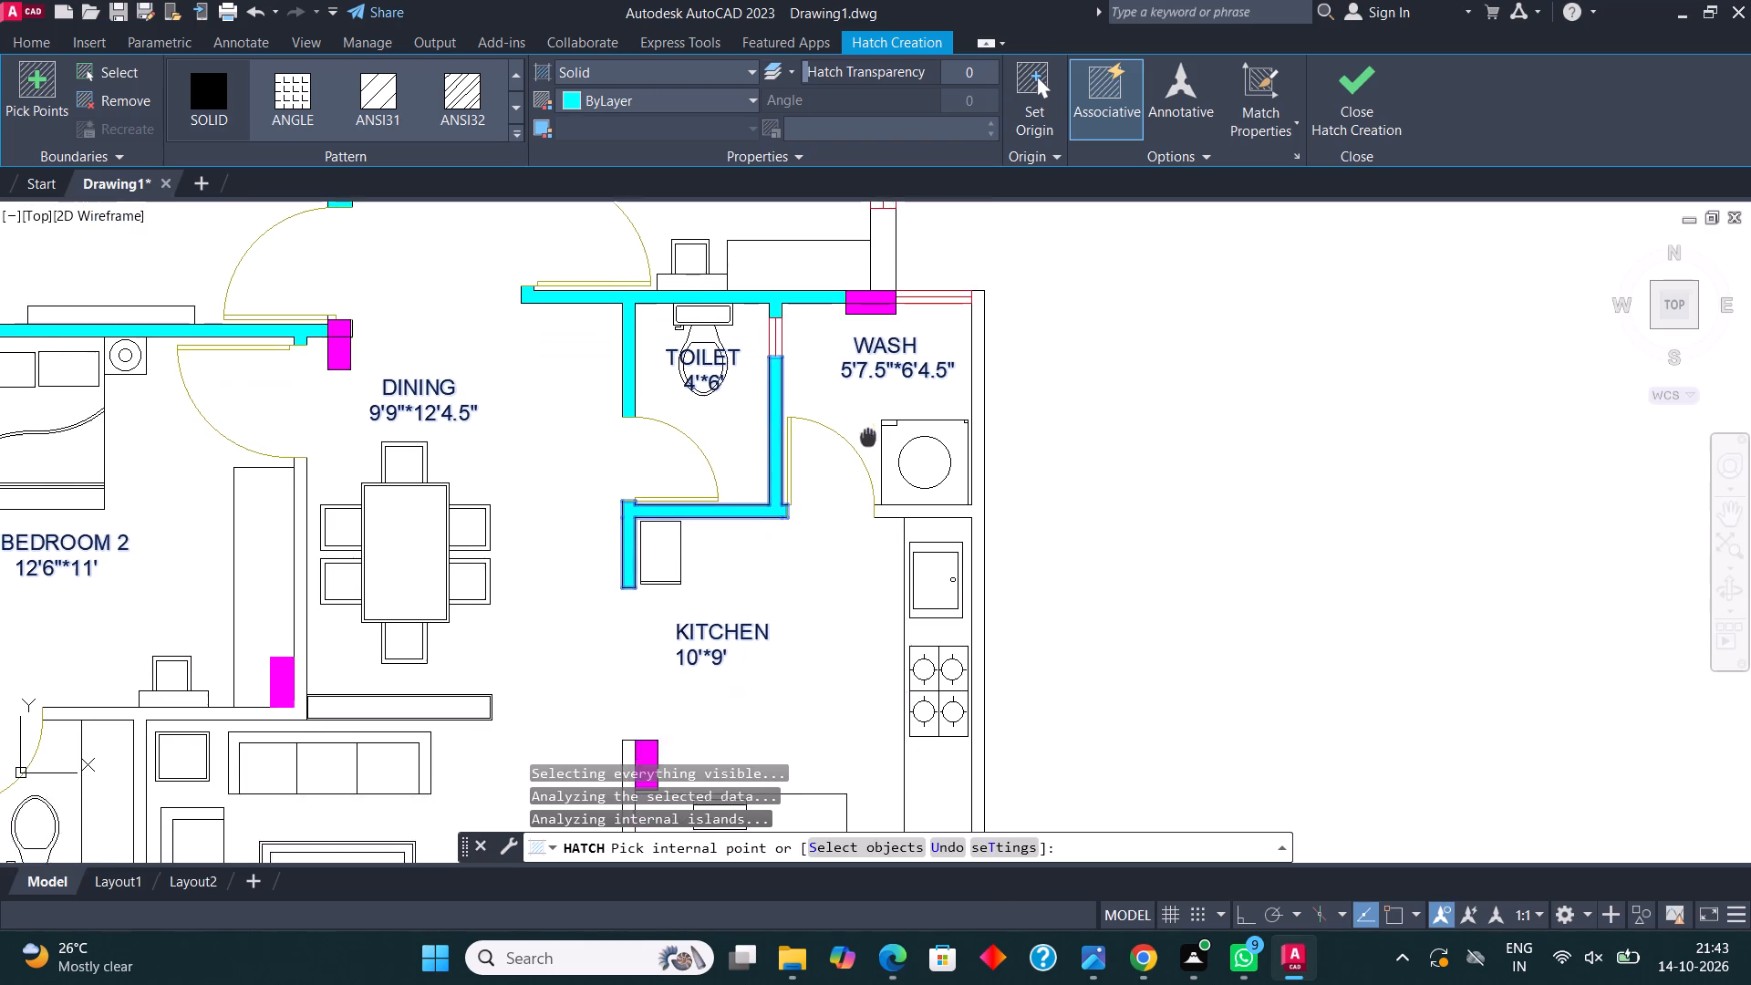
middle_click_drag(870, 413, 886, 304)
left_click(651, 627)
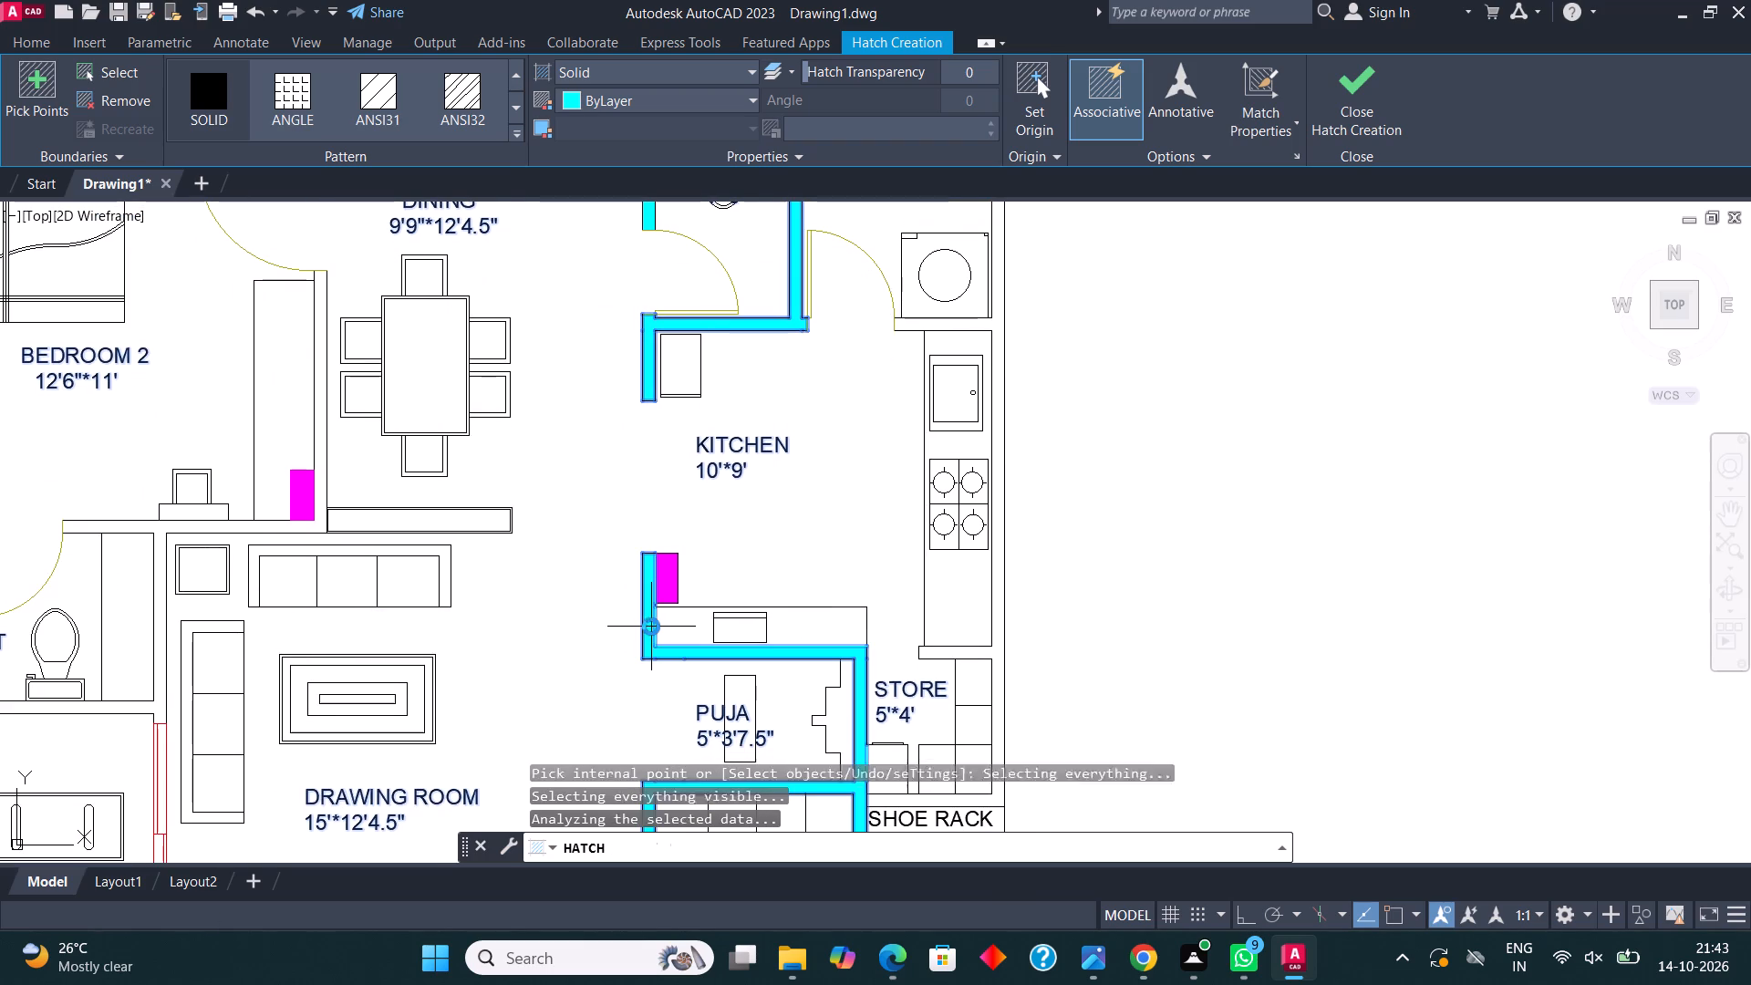
middle_click_drag(833, 699, 865, 444)
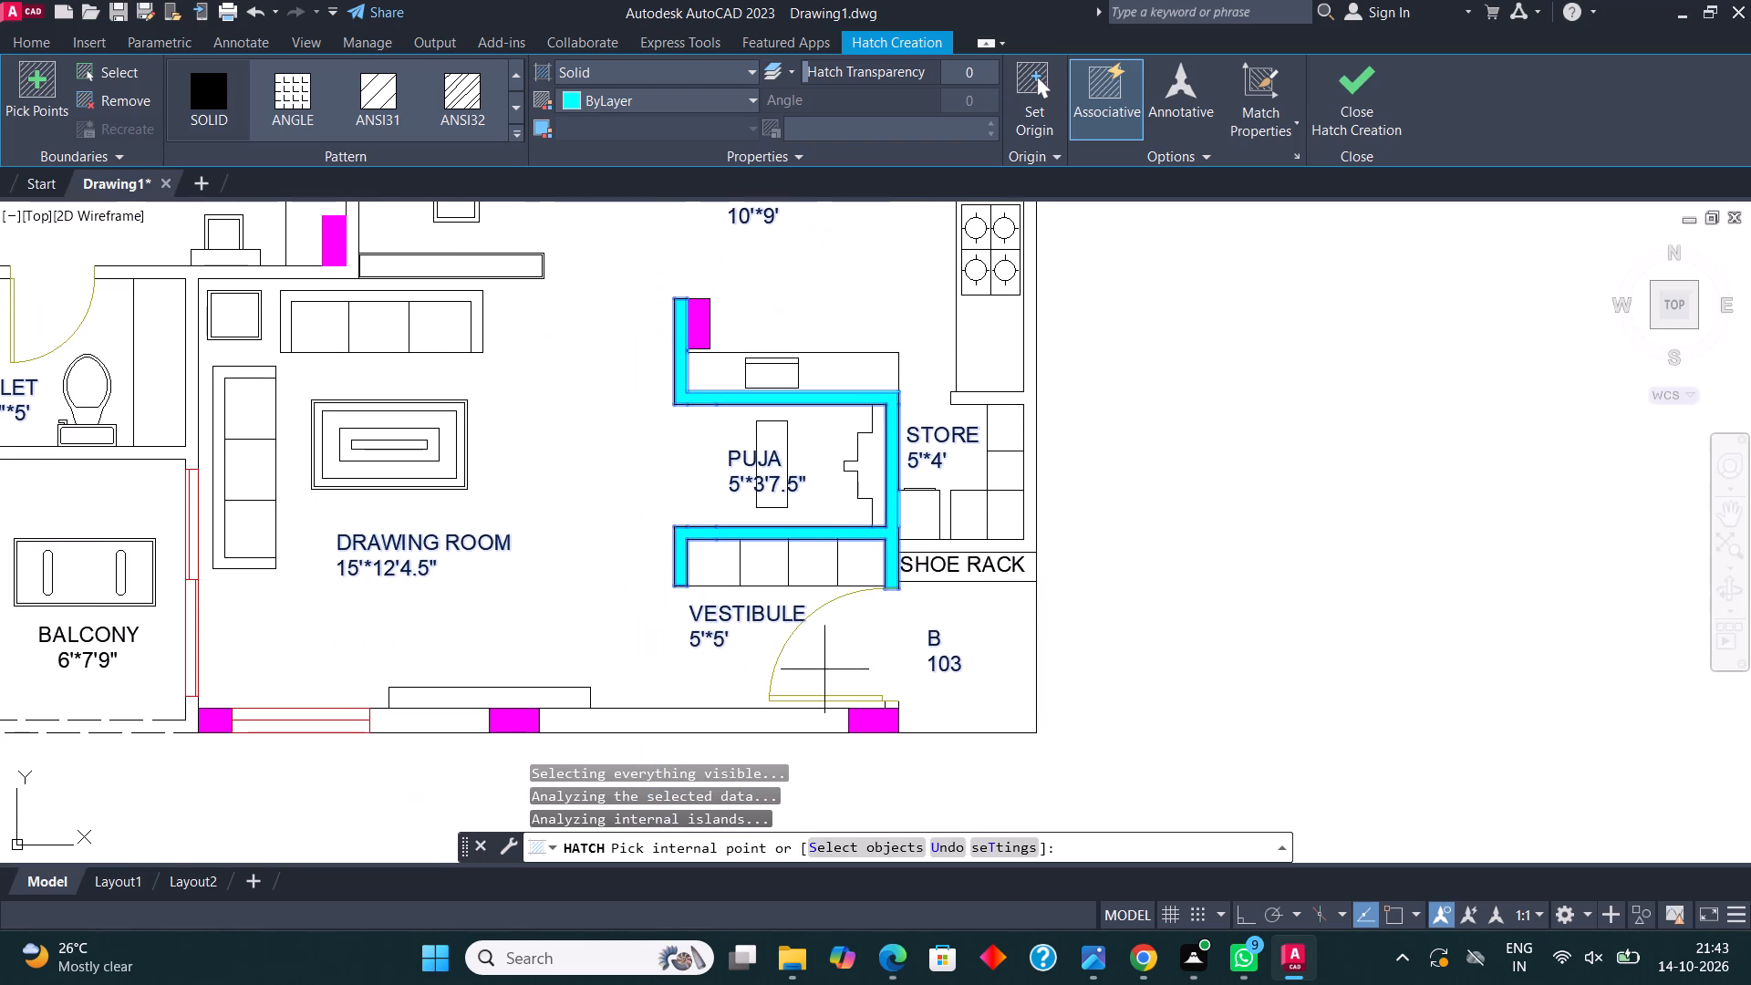
left_click(815, 724)
left_click(425, 721)
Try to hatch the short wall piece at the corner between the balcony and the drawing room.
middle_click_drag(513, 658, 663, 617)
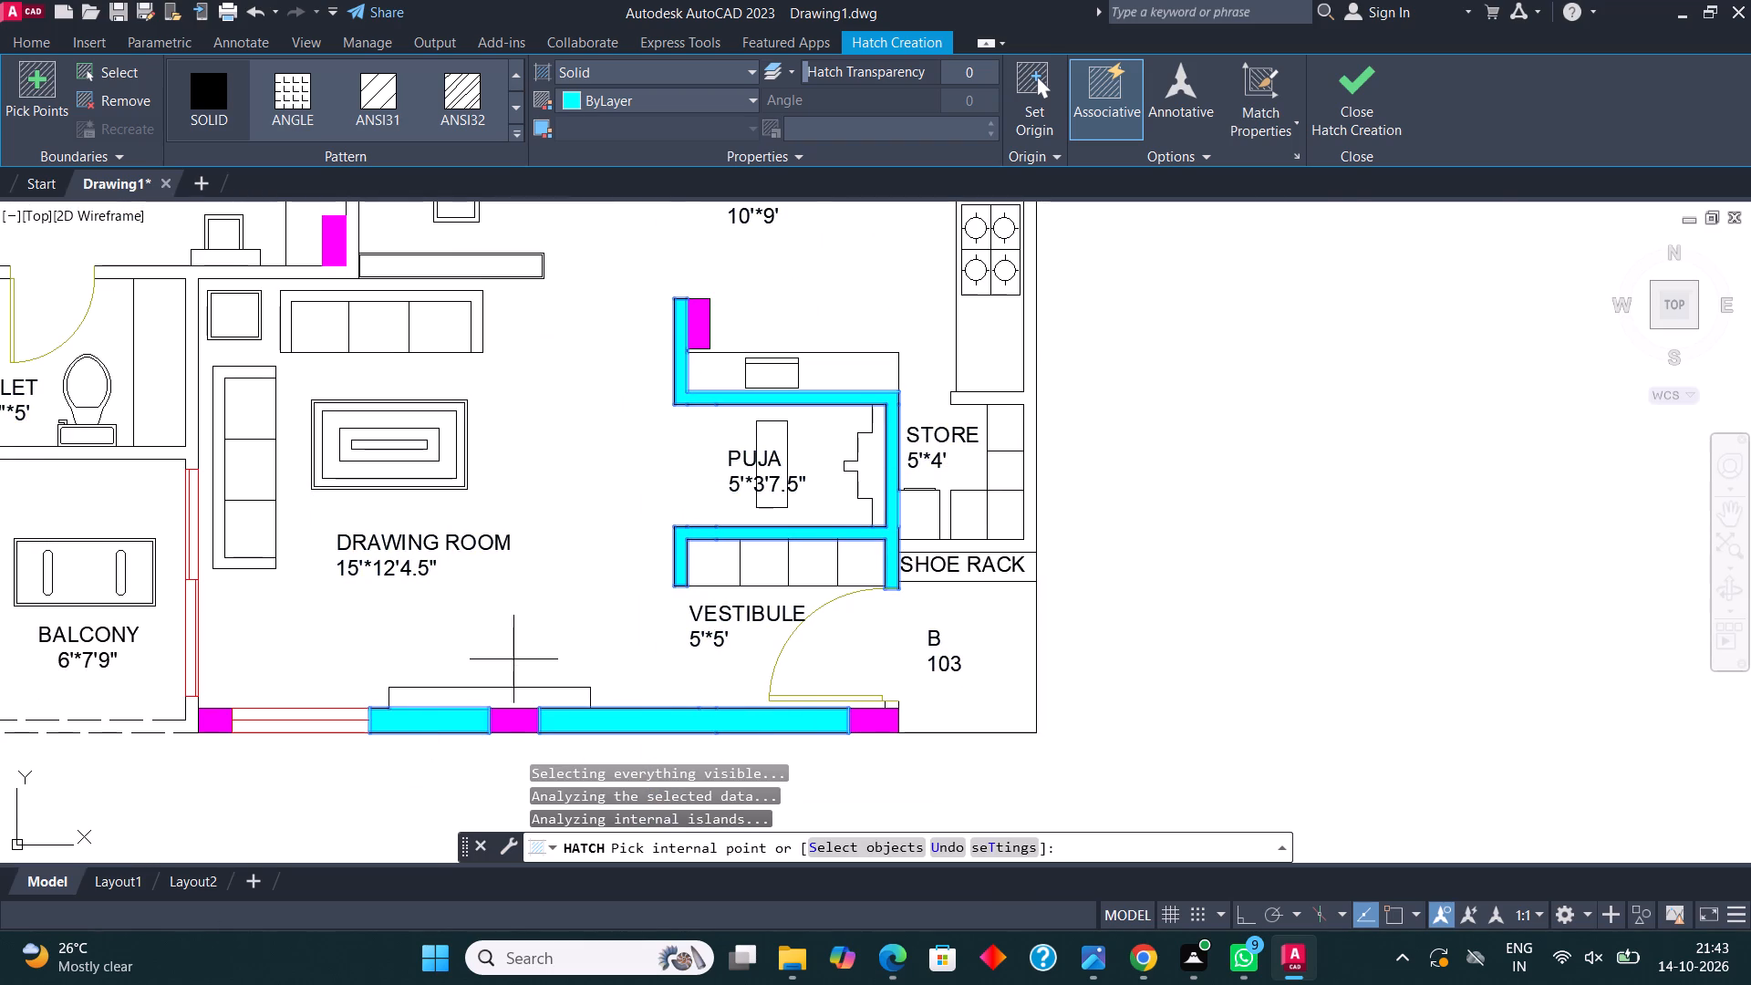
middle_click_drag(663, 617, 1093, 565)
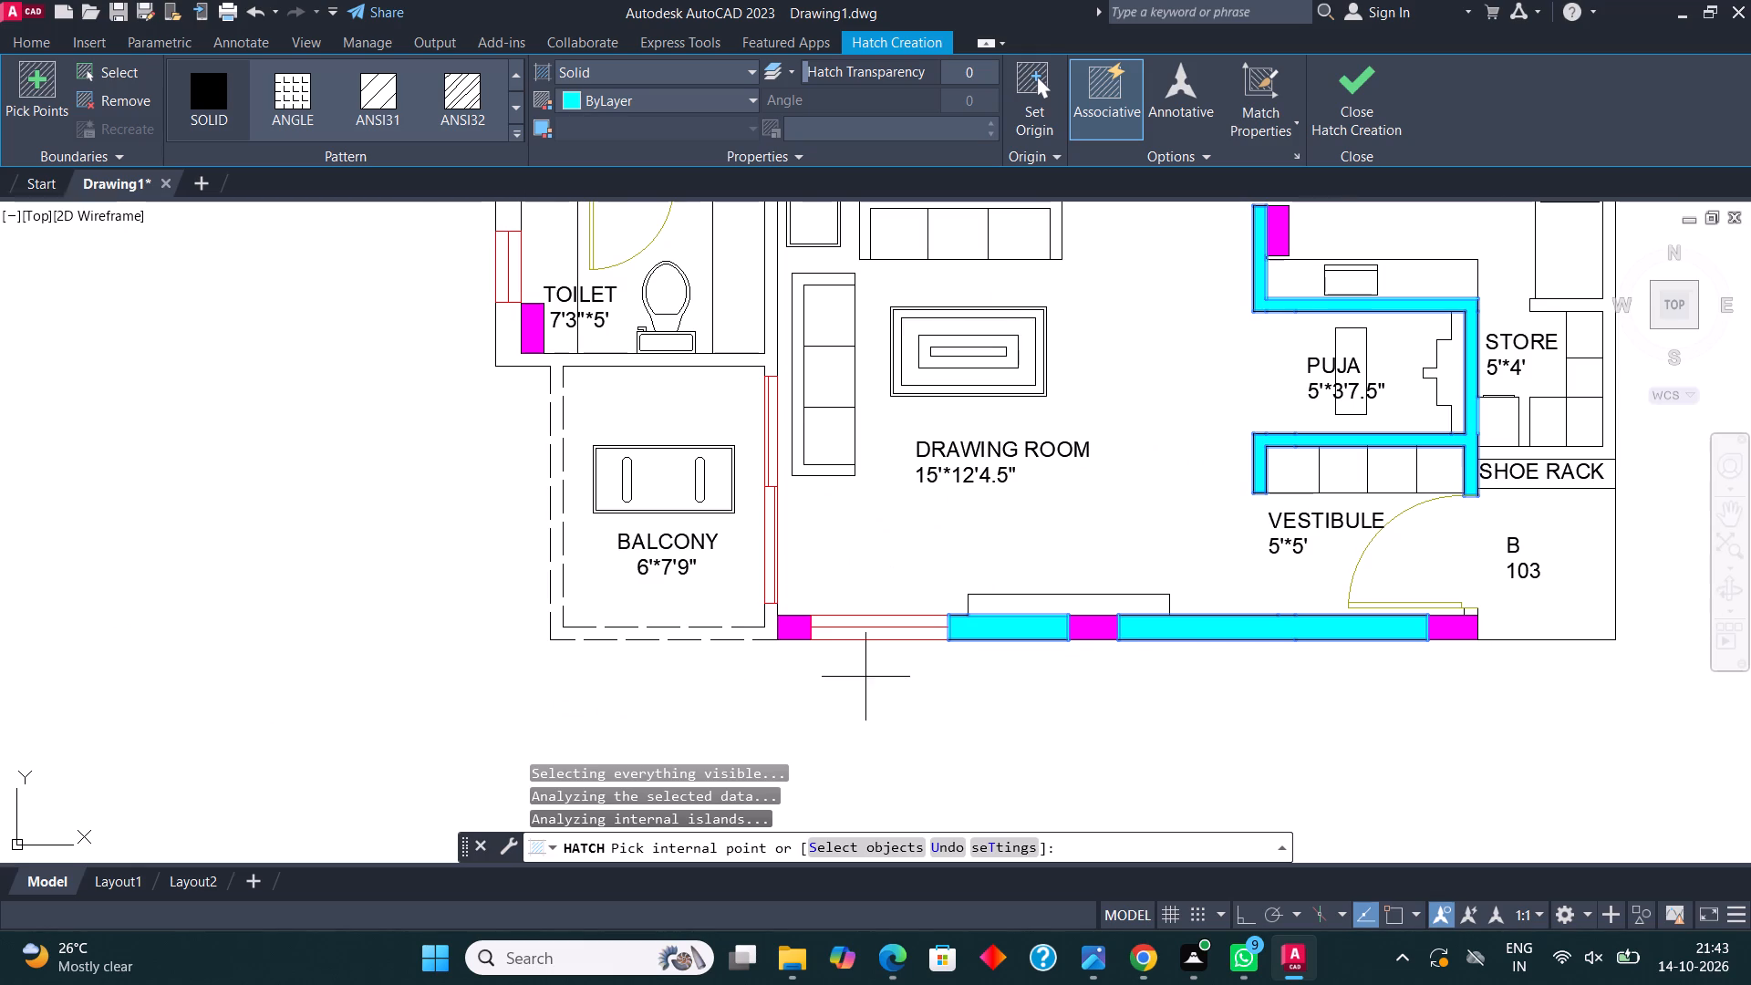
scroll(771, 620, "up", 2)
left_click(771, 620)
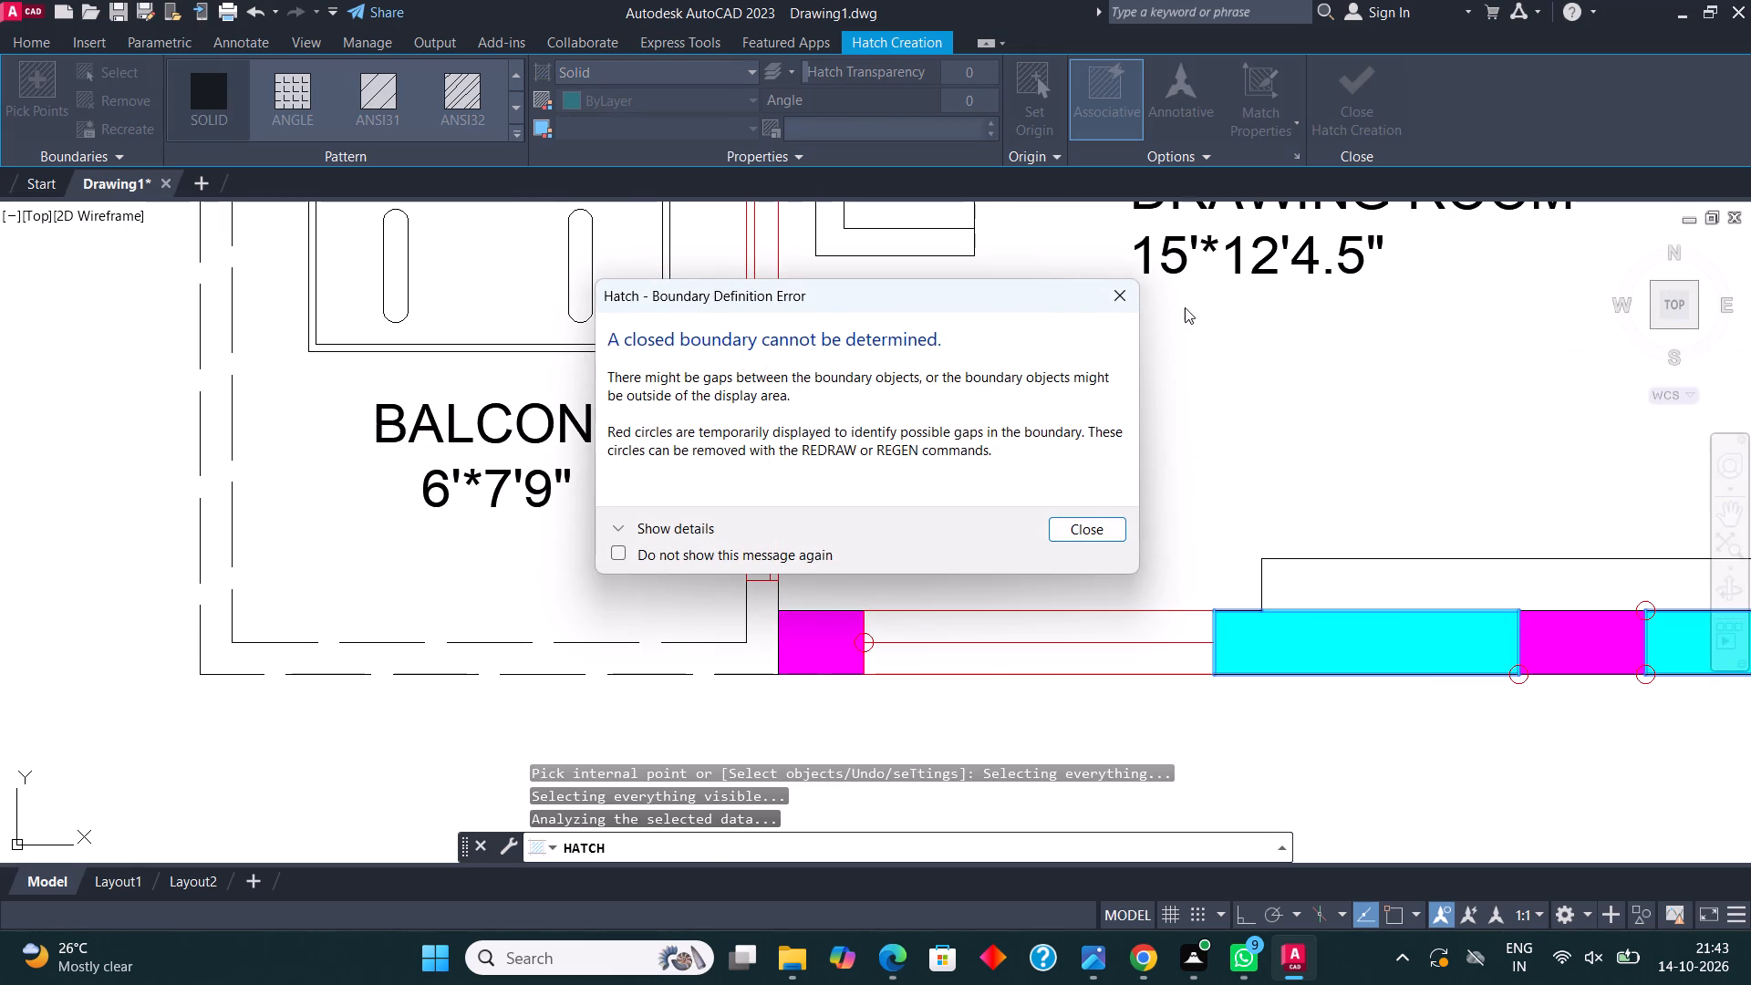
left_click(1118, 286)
Finish the hatch and draw a short line closing the open wall end at the balcony's lower corner beside the drawing room.
left_click(1370, 80)
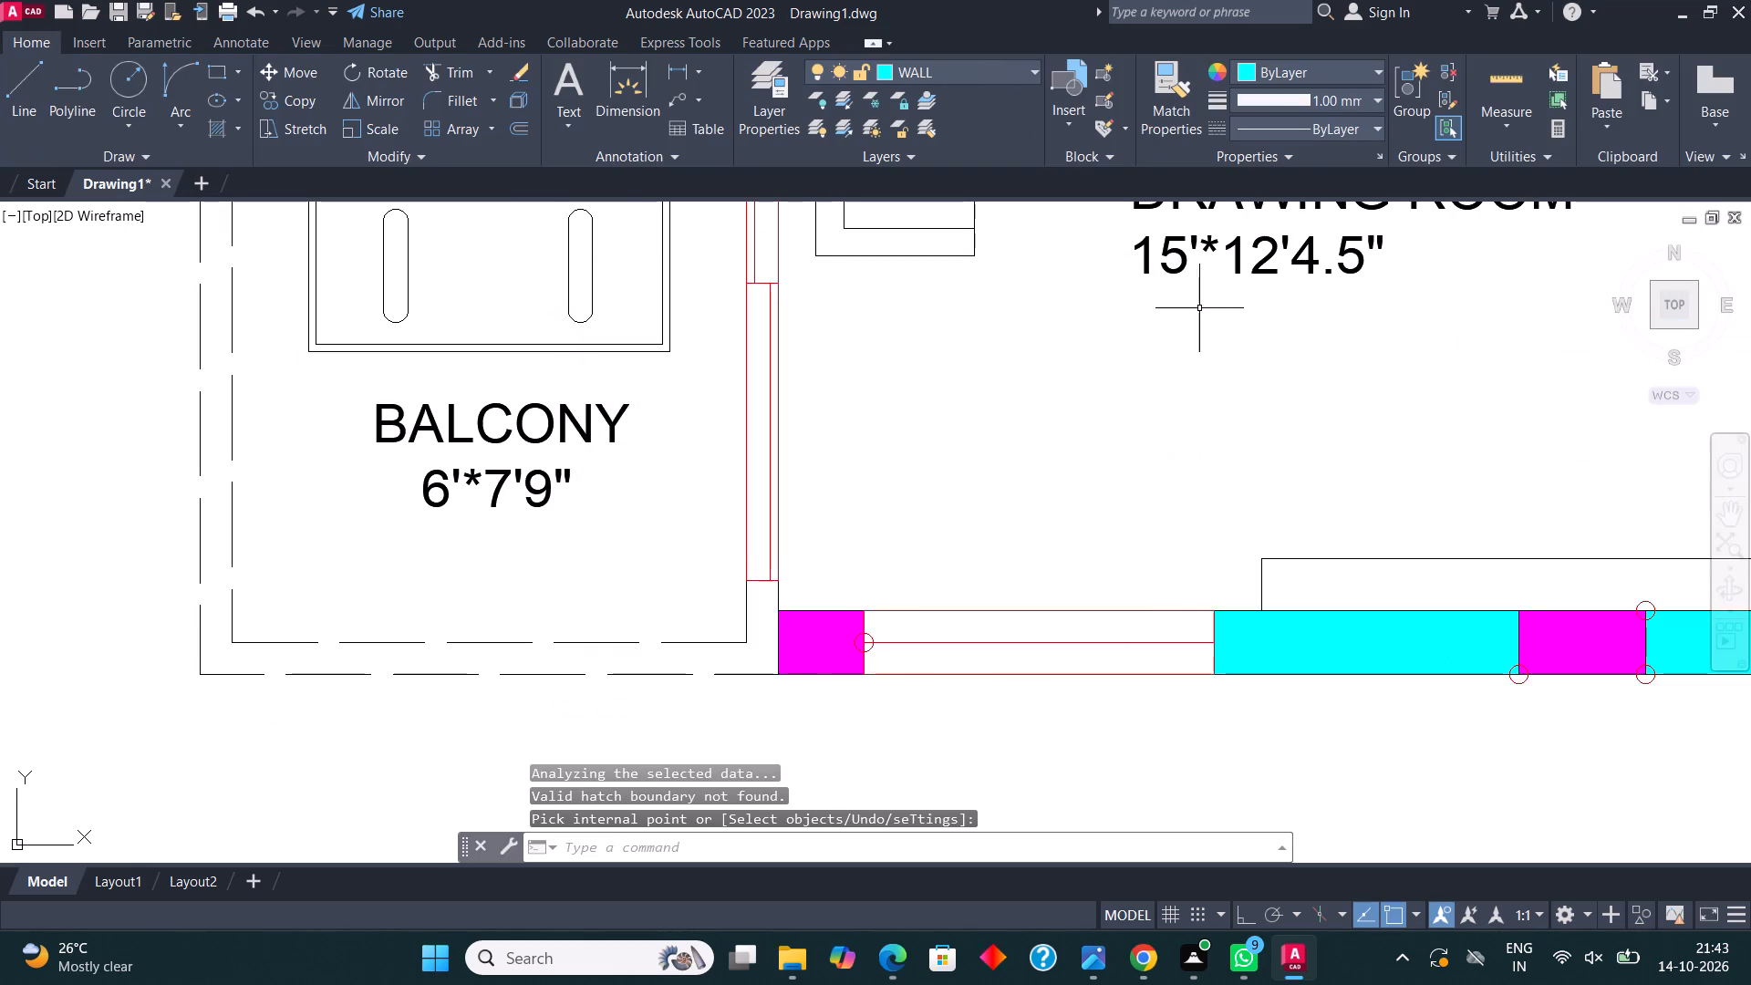
left_click(18, 91)
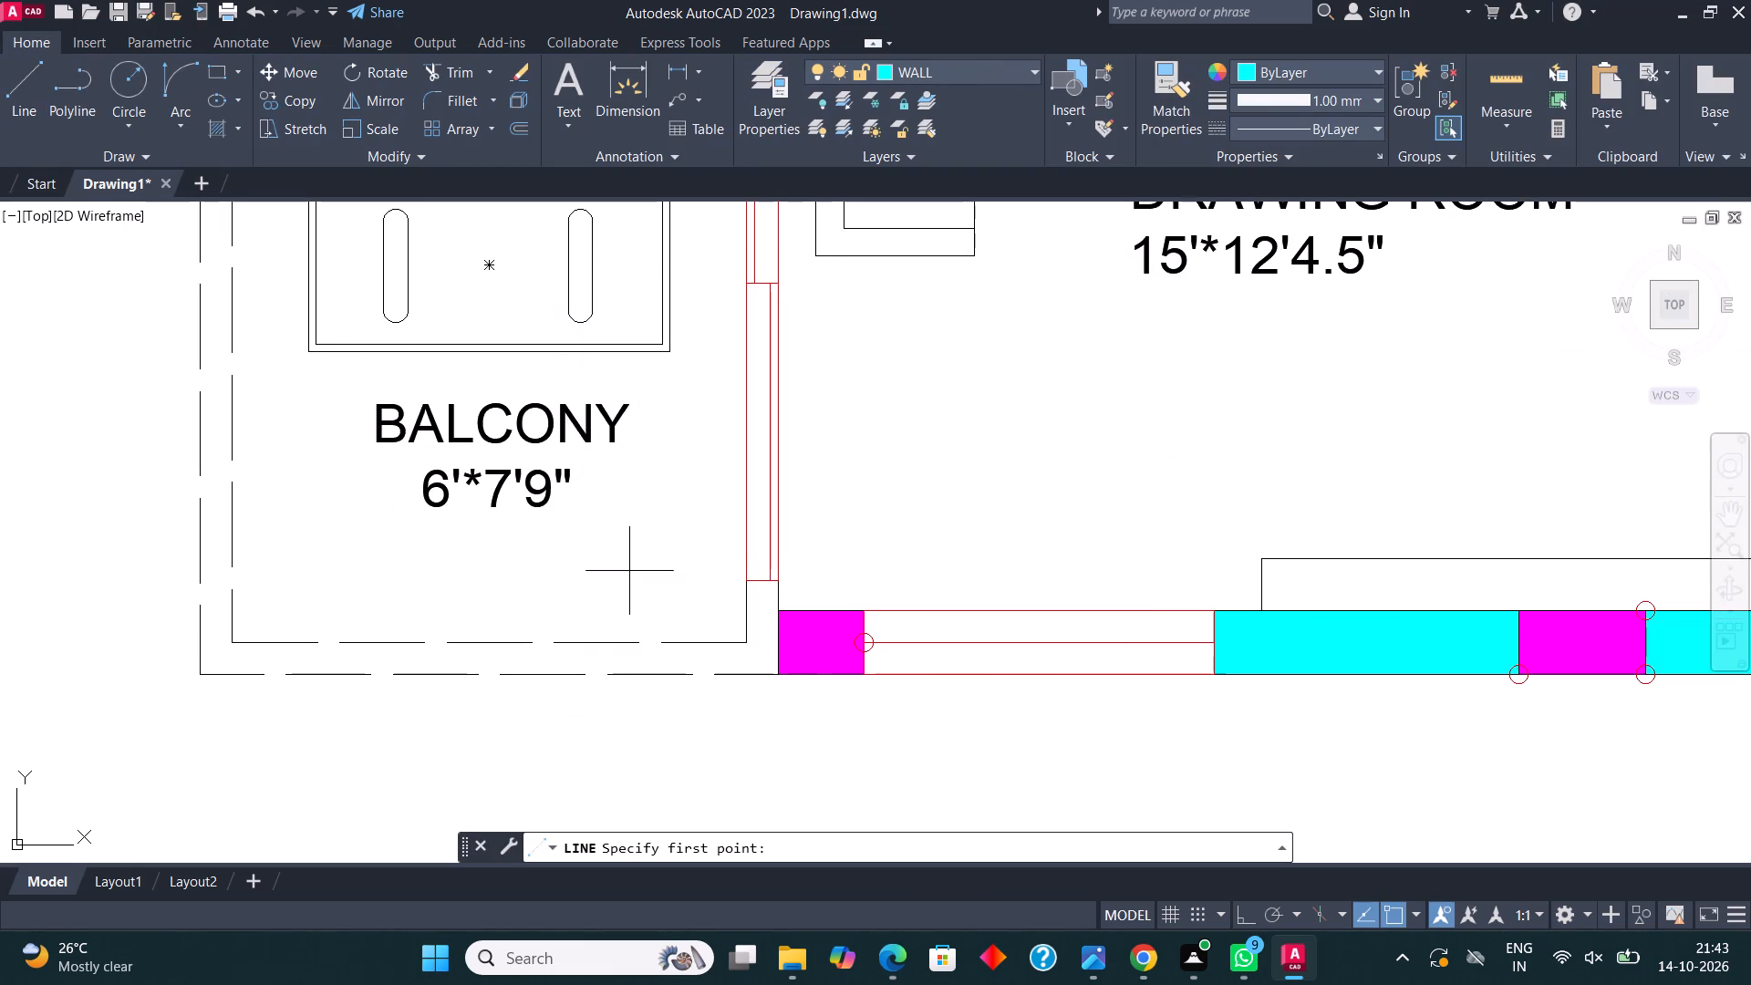
left_click(736, 648)
left_click(736, 668)
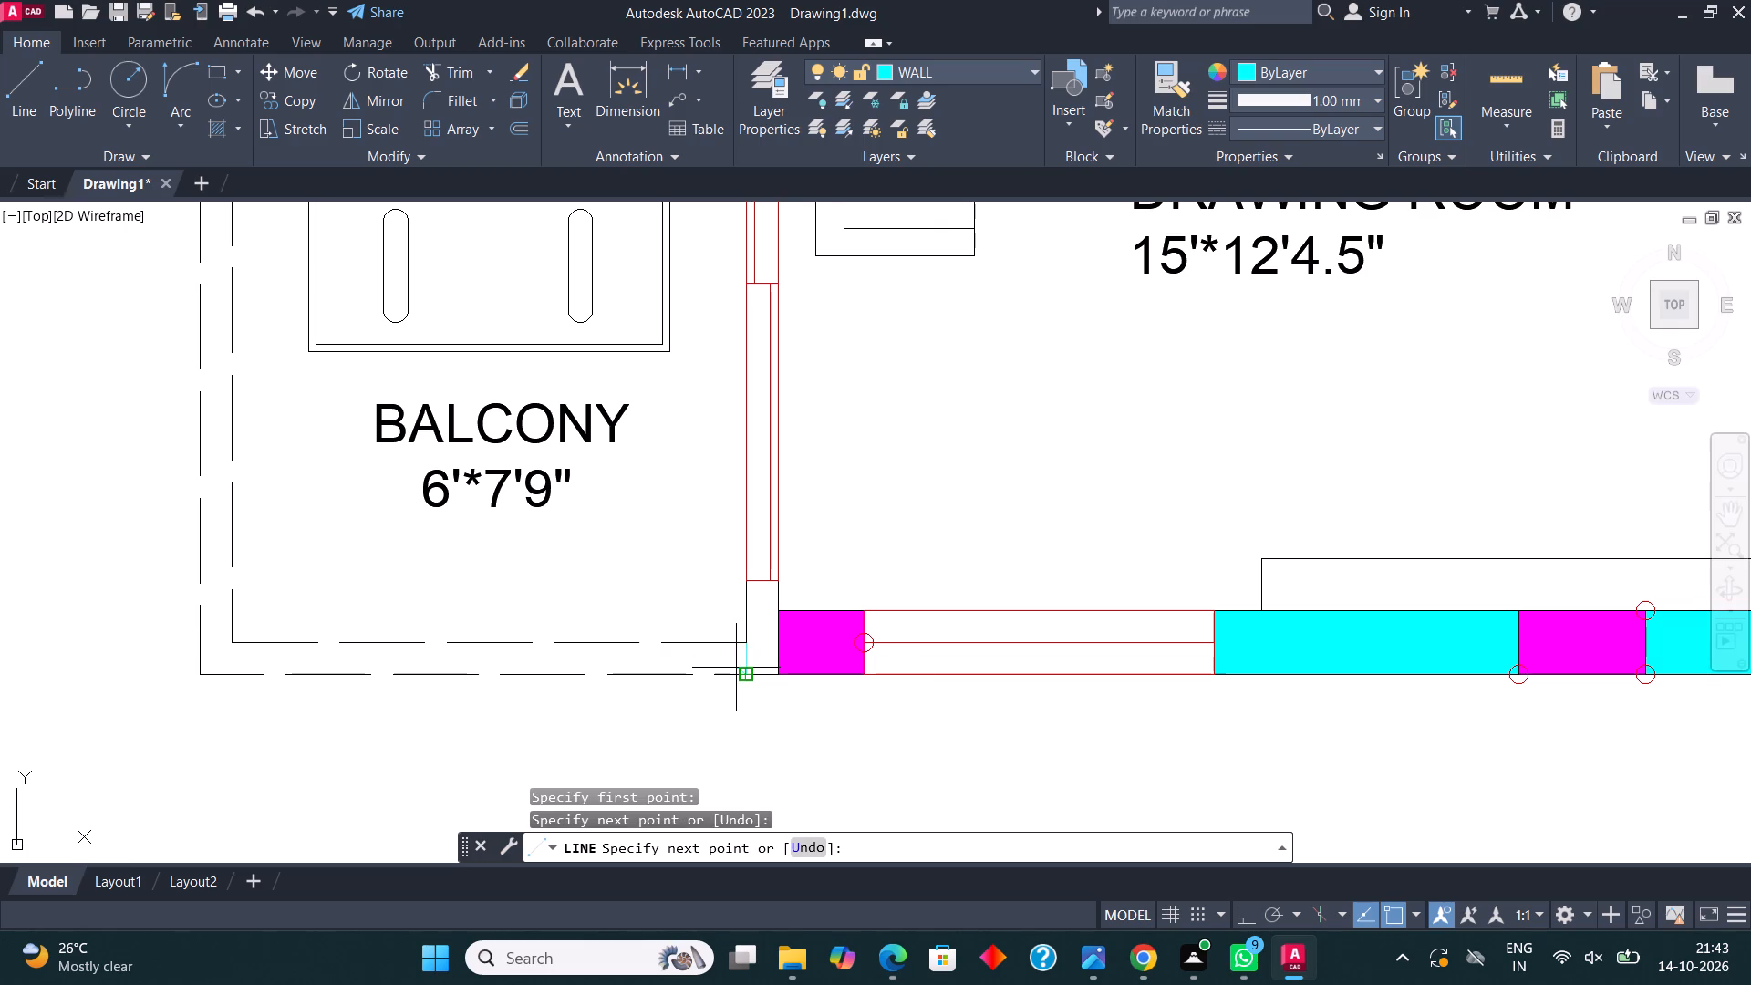
key("space")
Make COLUMN the current layer and solid-hatch the closed wall piece at the balcony–drawing room corner.
left_click(969, 67)
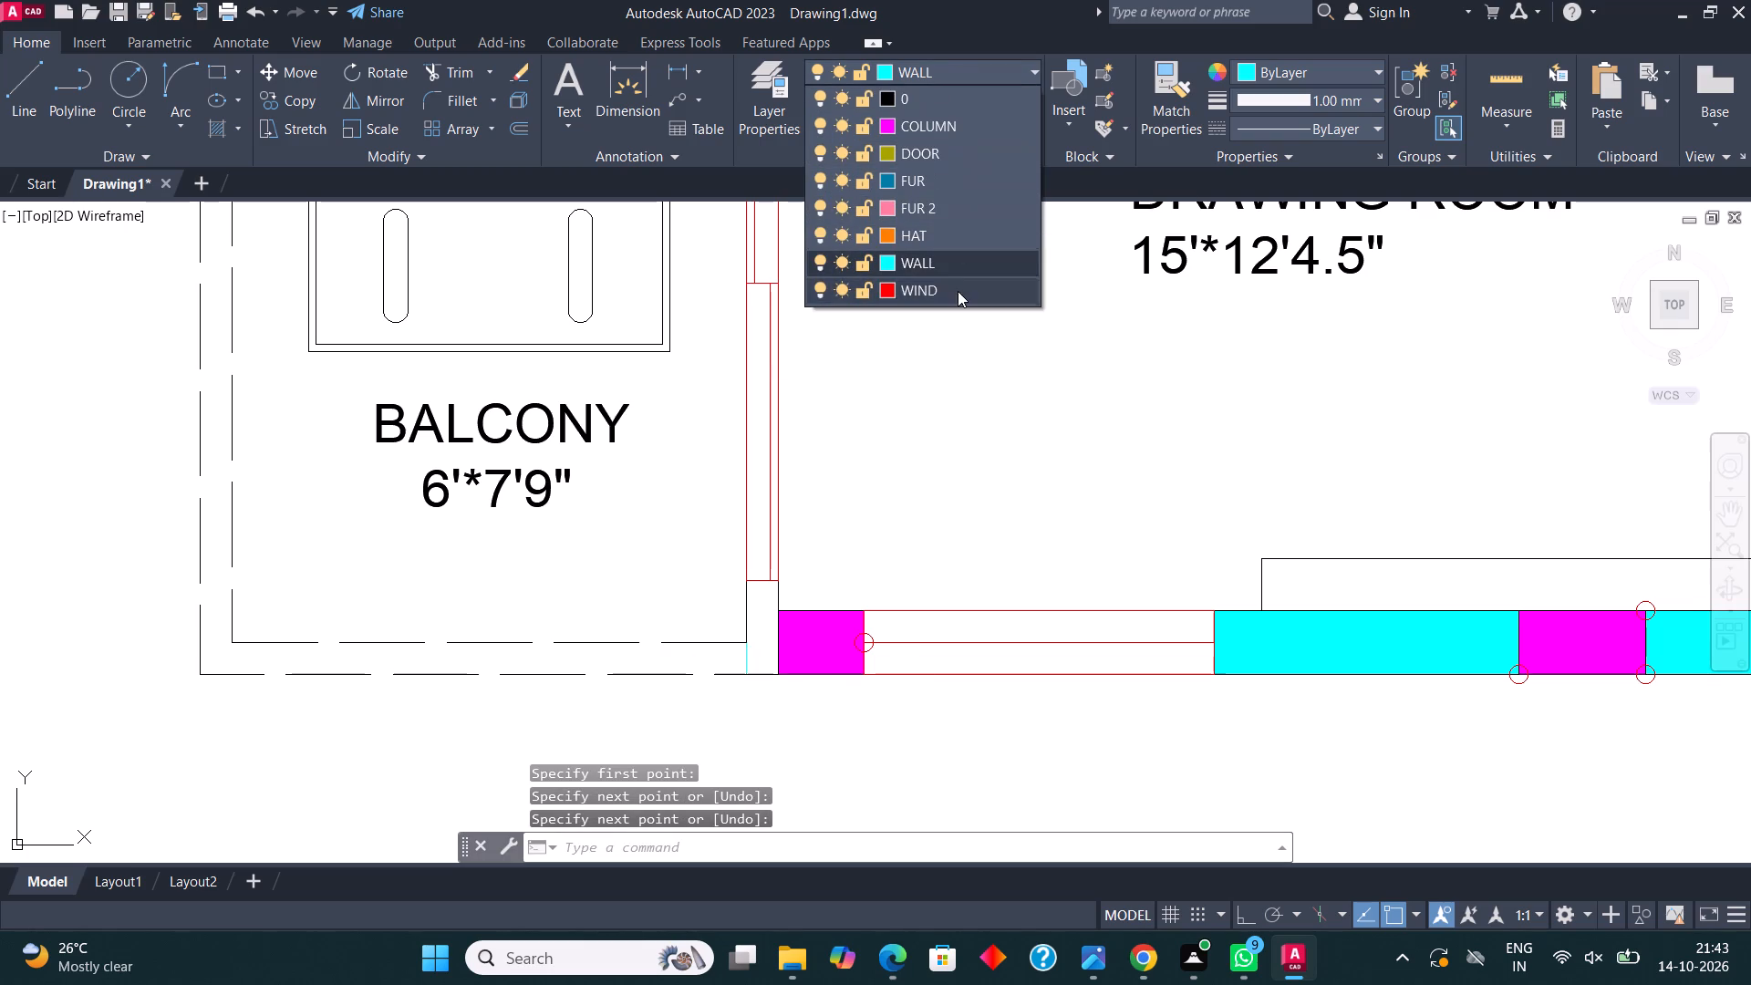
left_click(968, 116)
key("h")
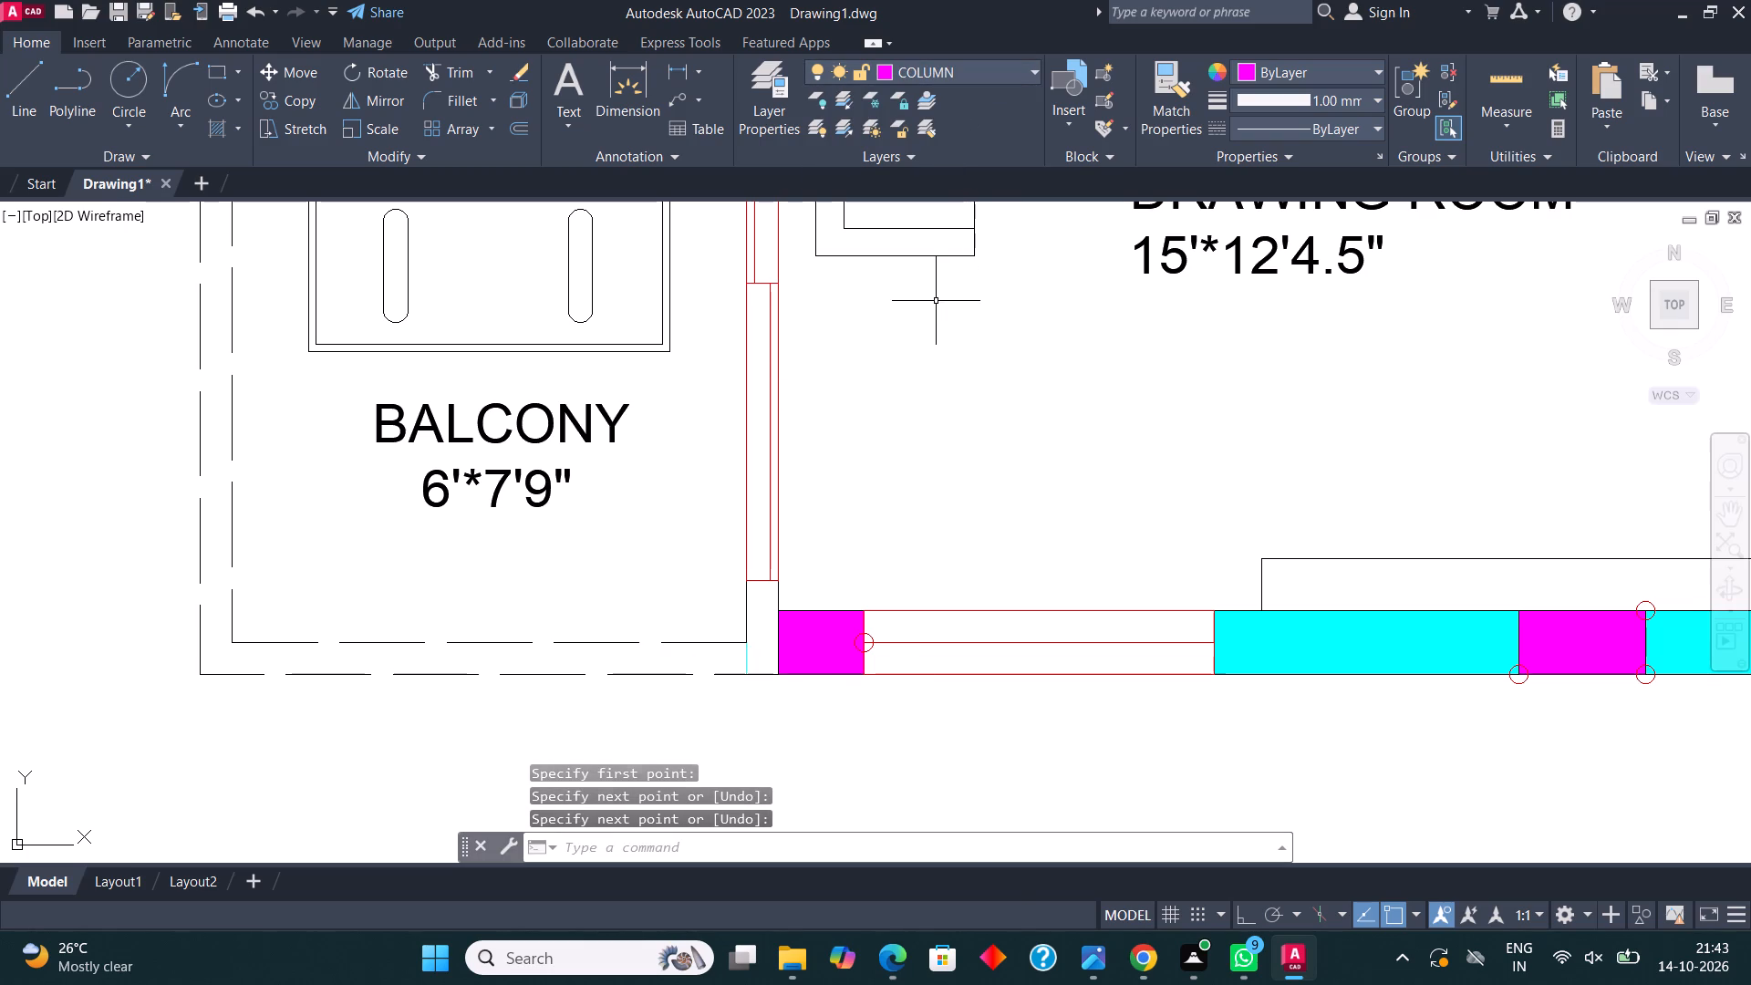
key("Return")
left_click(771, 617)
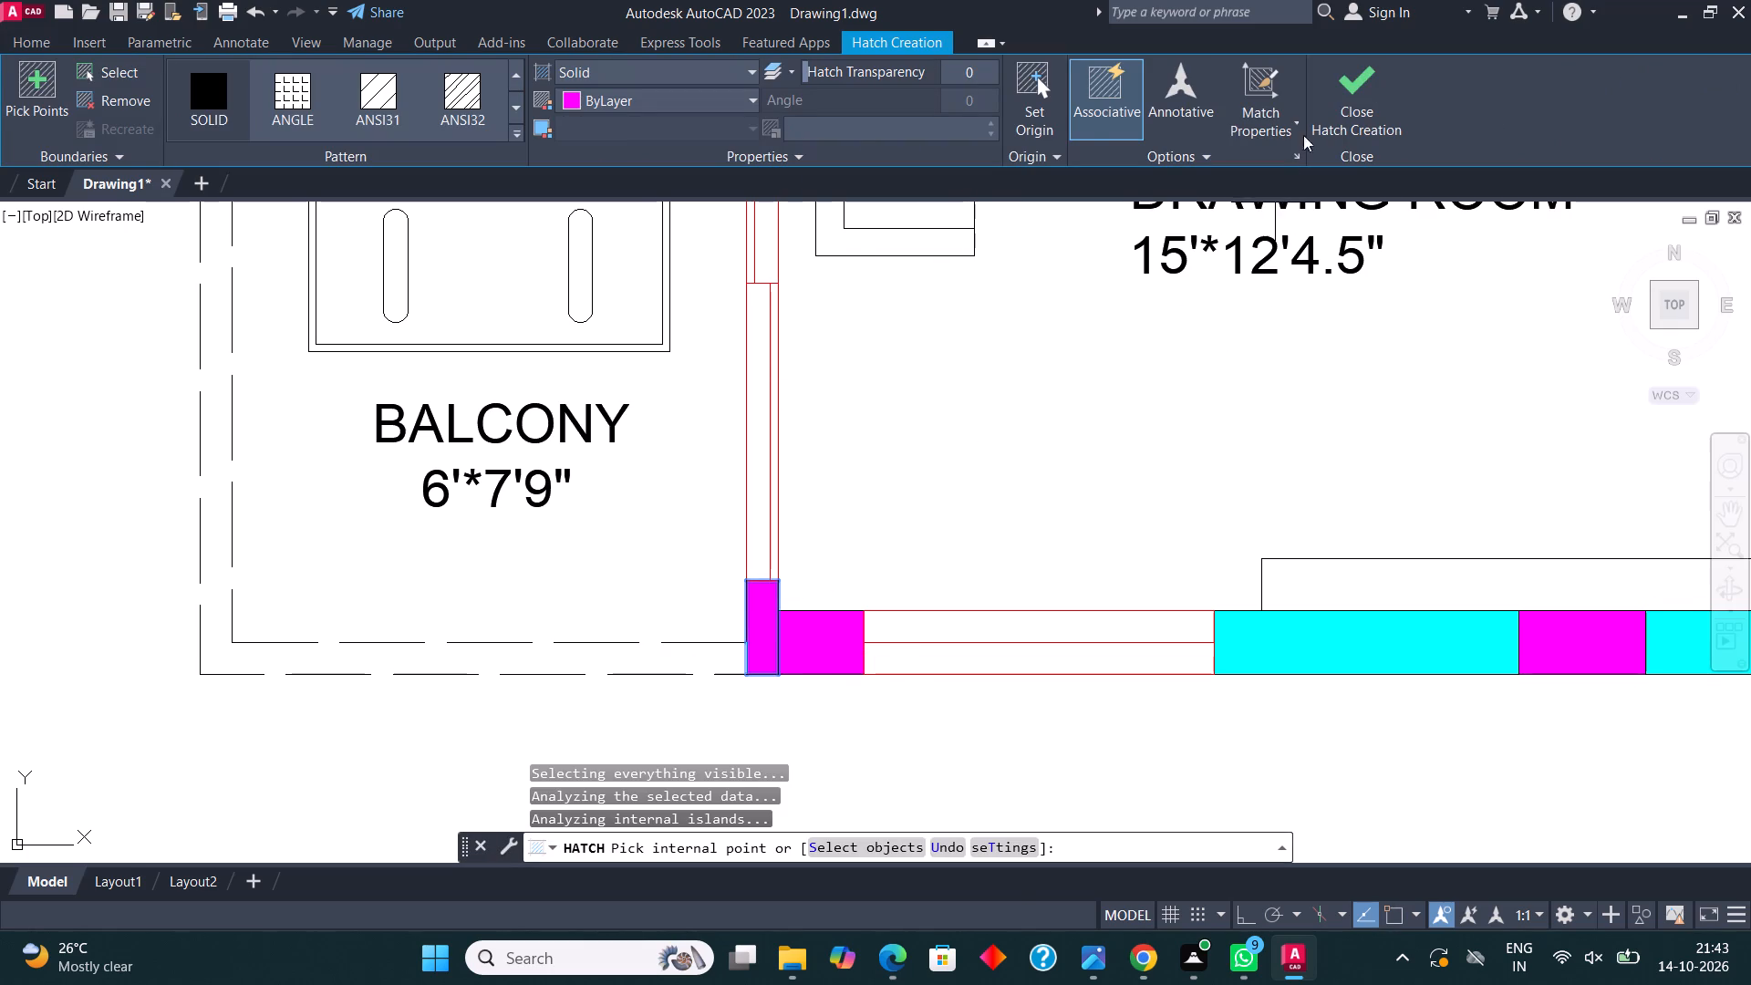
left_click(1349, 79)
Look over the plan from the balcony up to the bedrooms and back for walls still without a hatch.
scroll(721, 588, "down", 1)
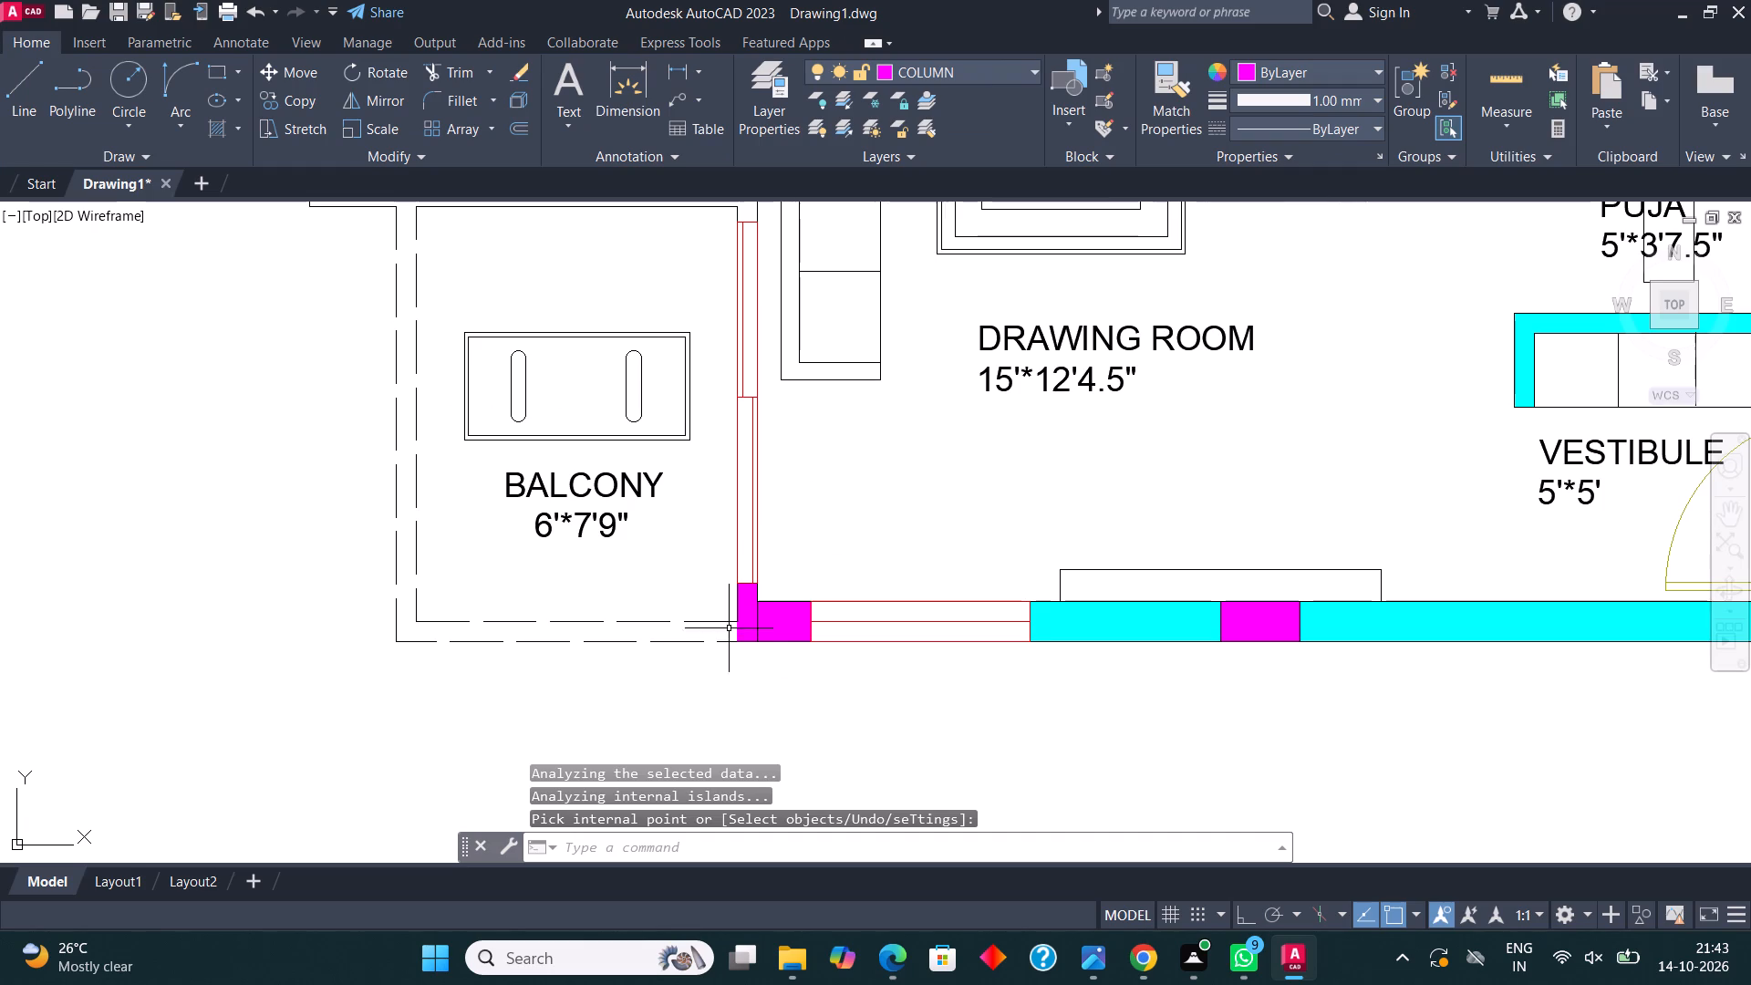
scroll(731, 677, "down", 1)
middle_click_drag(914, 588, 993, 640)
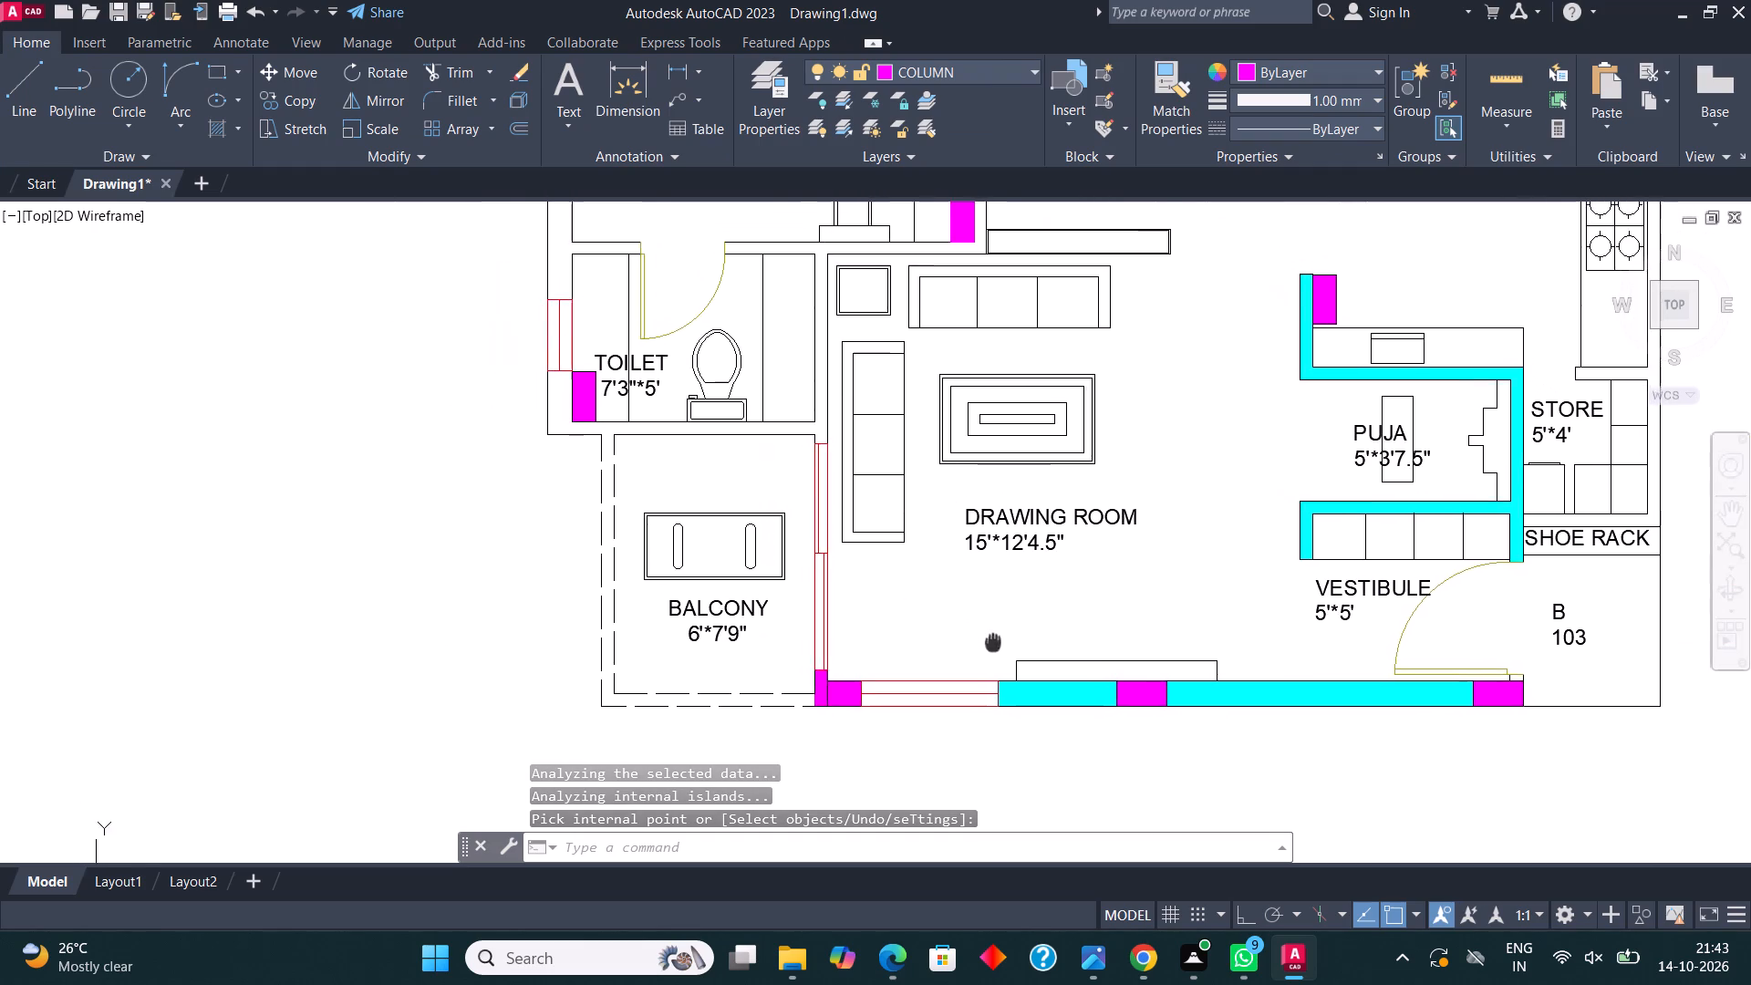
middle_click_drag(993, 640, 943, 683)
middle_click_drag(596, 383, 718, 942)
middle_click_drag(791, 432, 788, 632)
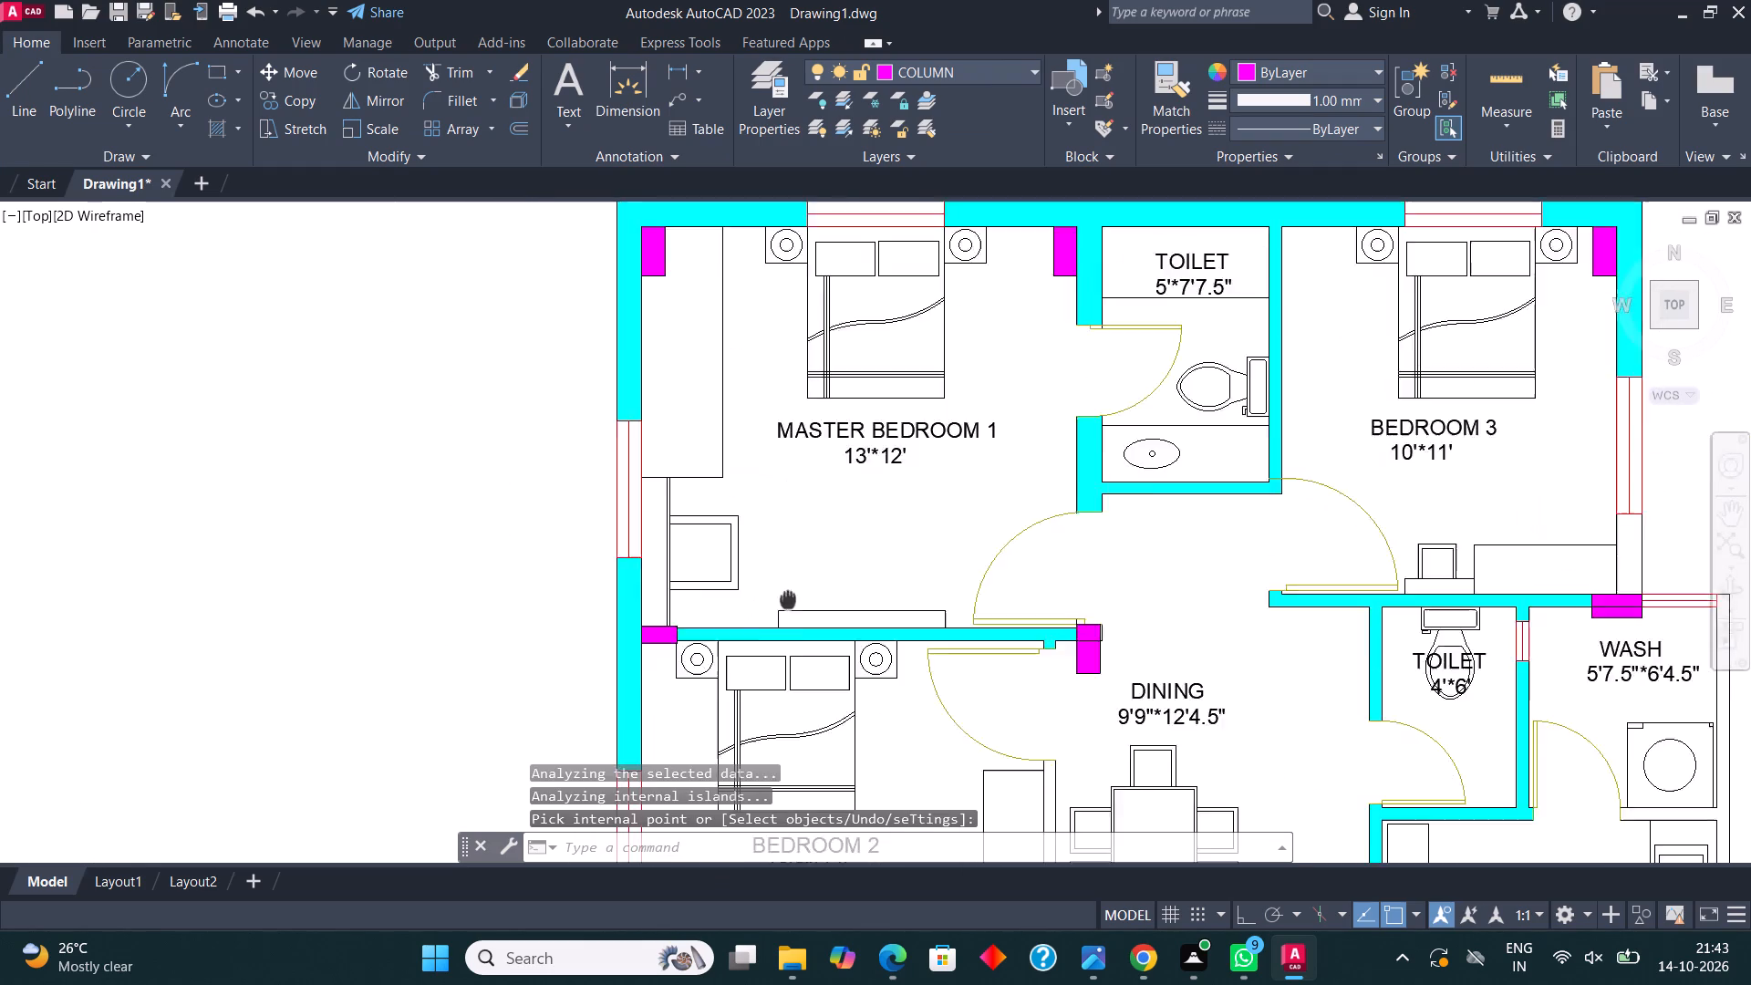
middle_click_drag(788, 632, 788, 861)
scroll(751, 484, "down", 1)
middle_click_drag(805, 595, 895, 330)
middle_click_drag(874, 593, 879, 378)
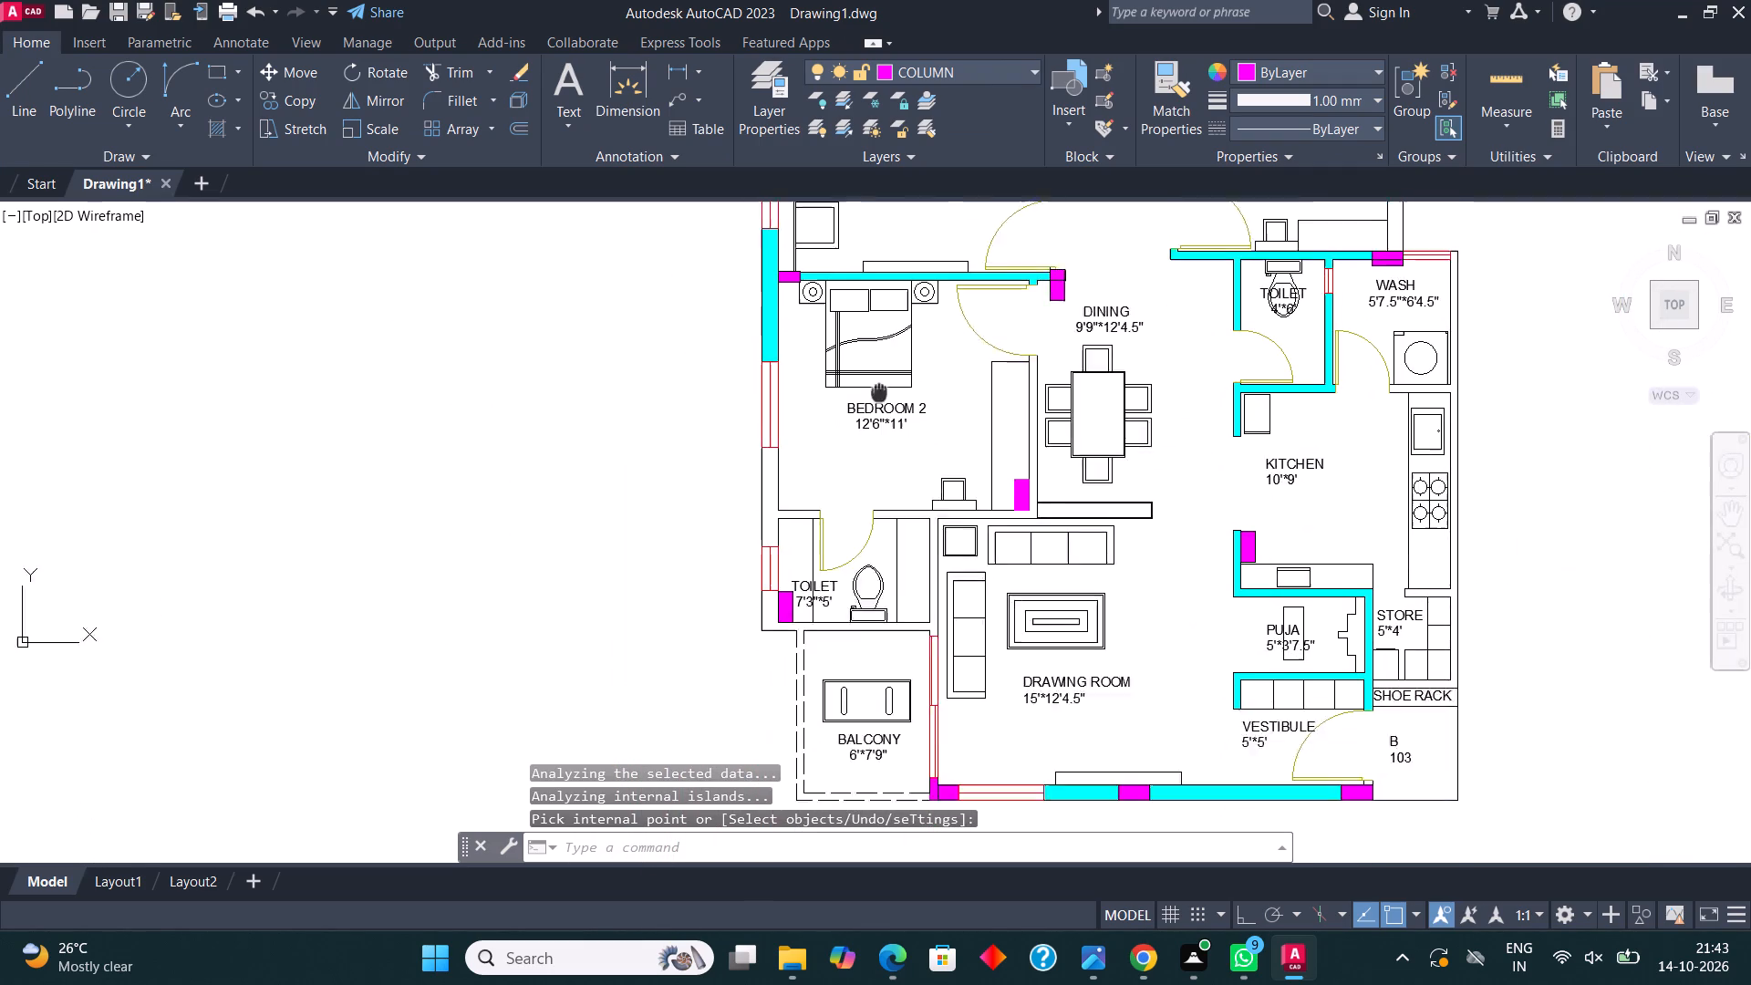
middle_click_drag(879, 378, 879, 331)
Make WALL the current layer and draw a rectangle over the outer wall between the 7'3"*5' toilet's window and its upper wall.
scroll(809, 483, "up", 3)
middle_click_drag(814, 490, 847, 596)
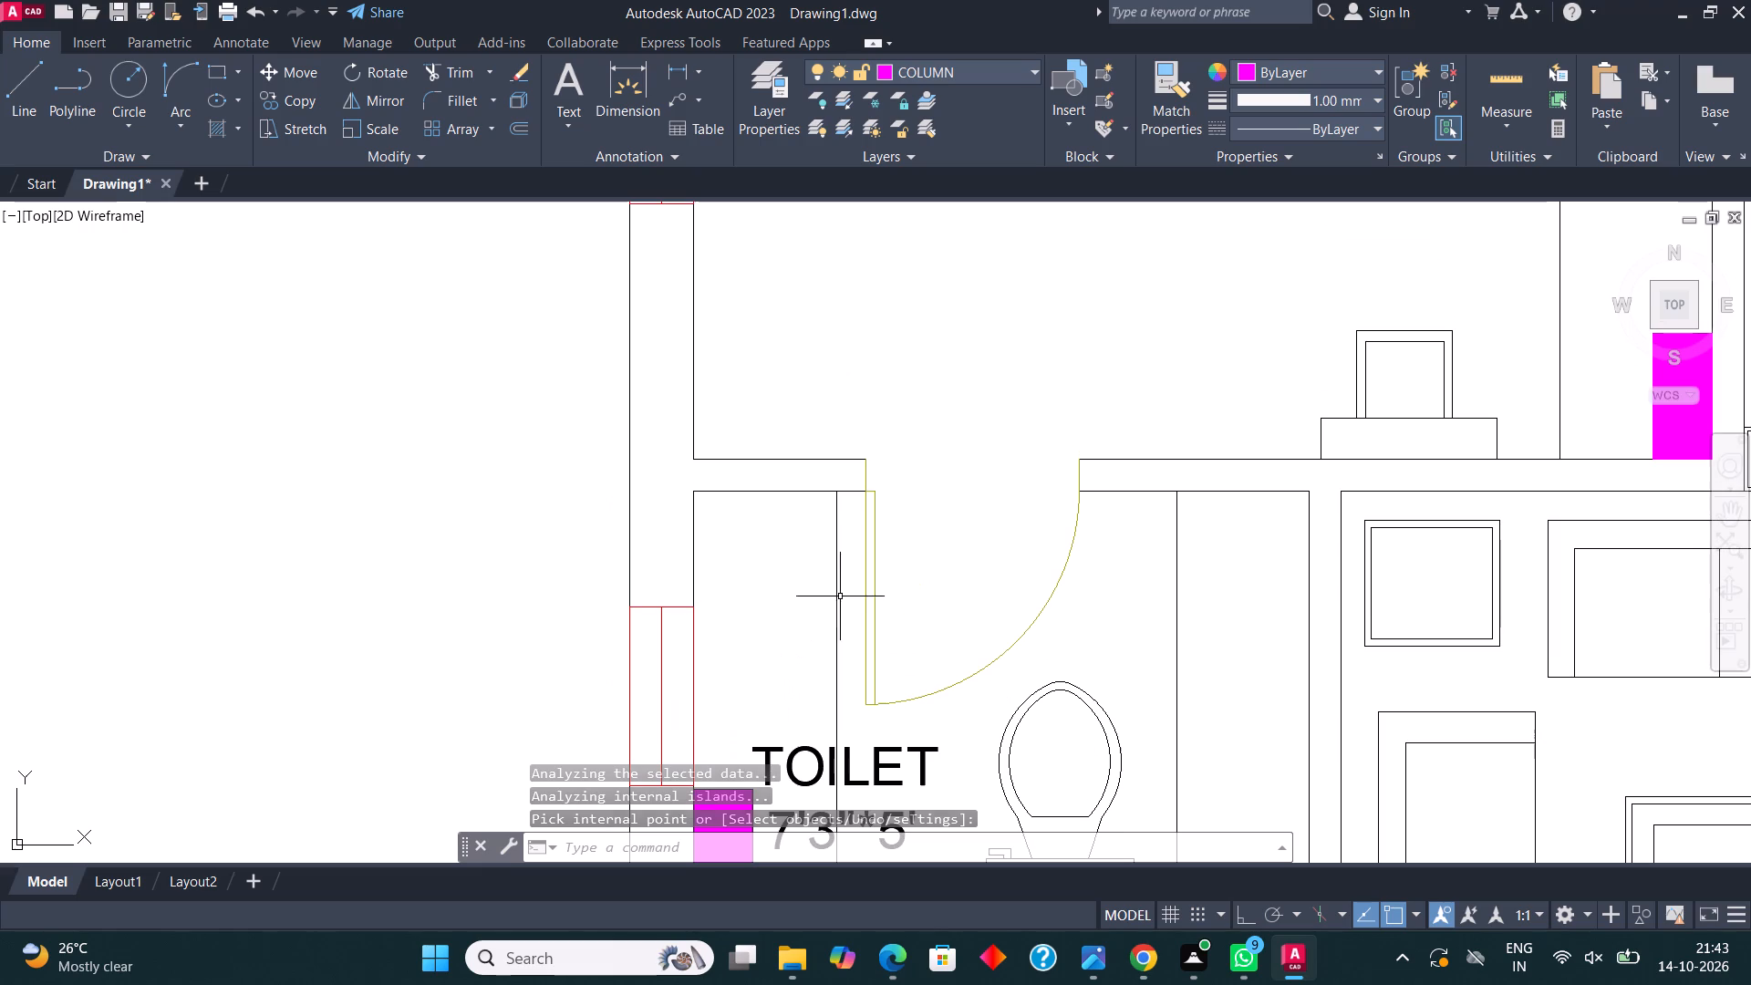
left_click(961, 76)
left_click(946, 270)
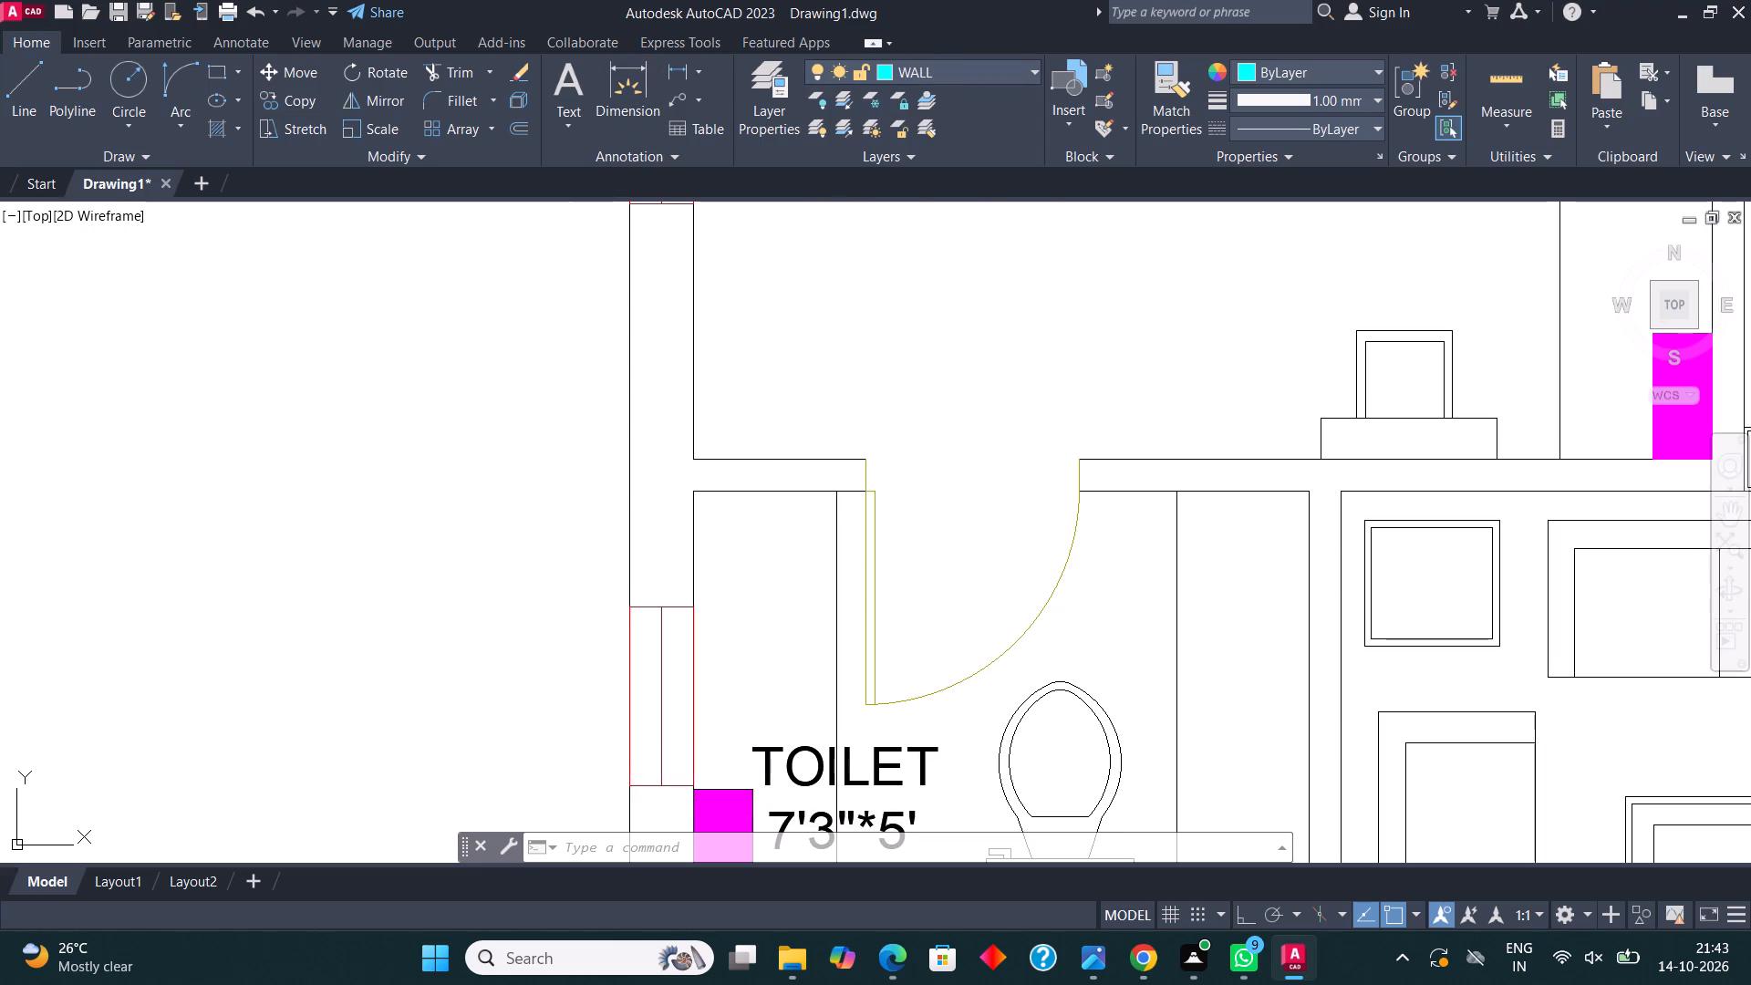
left_click(218, 69)
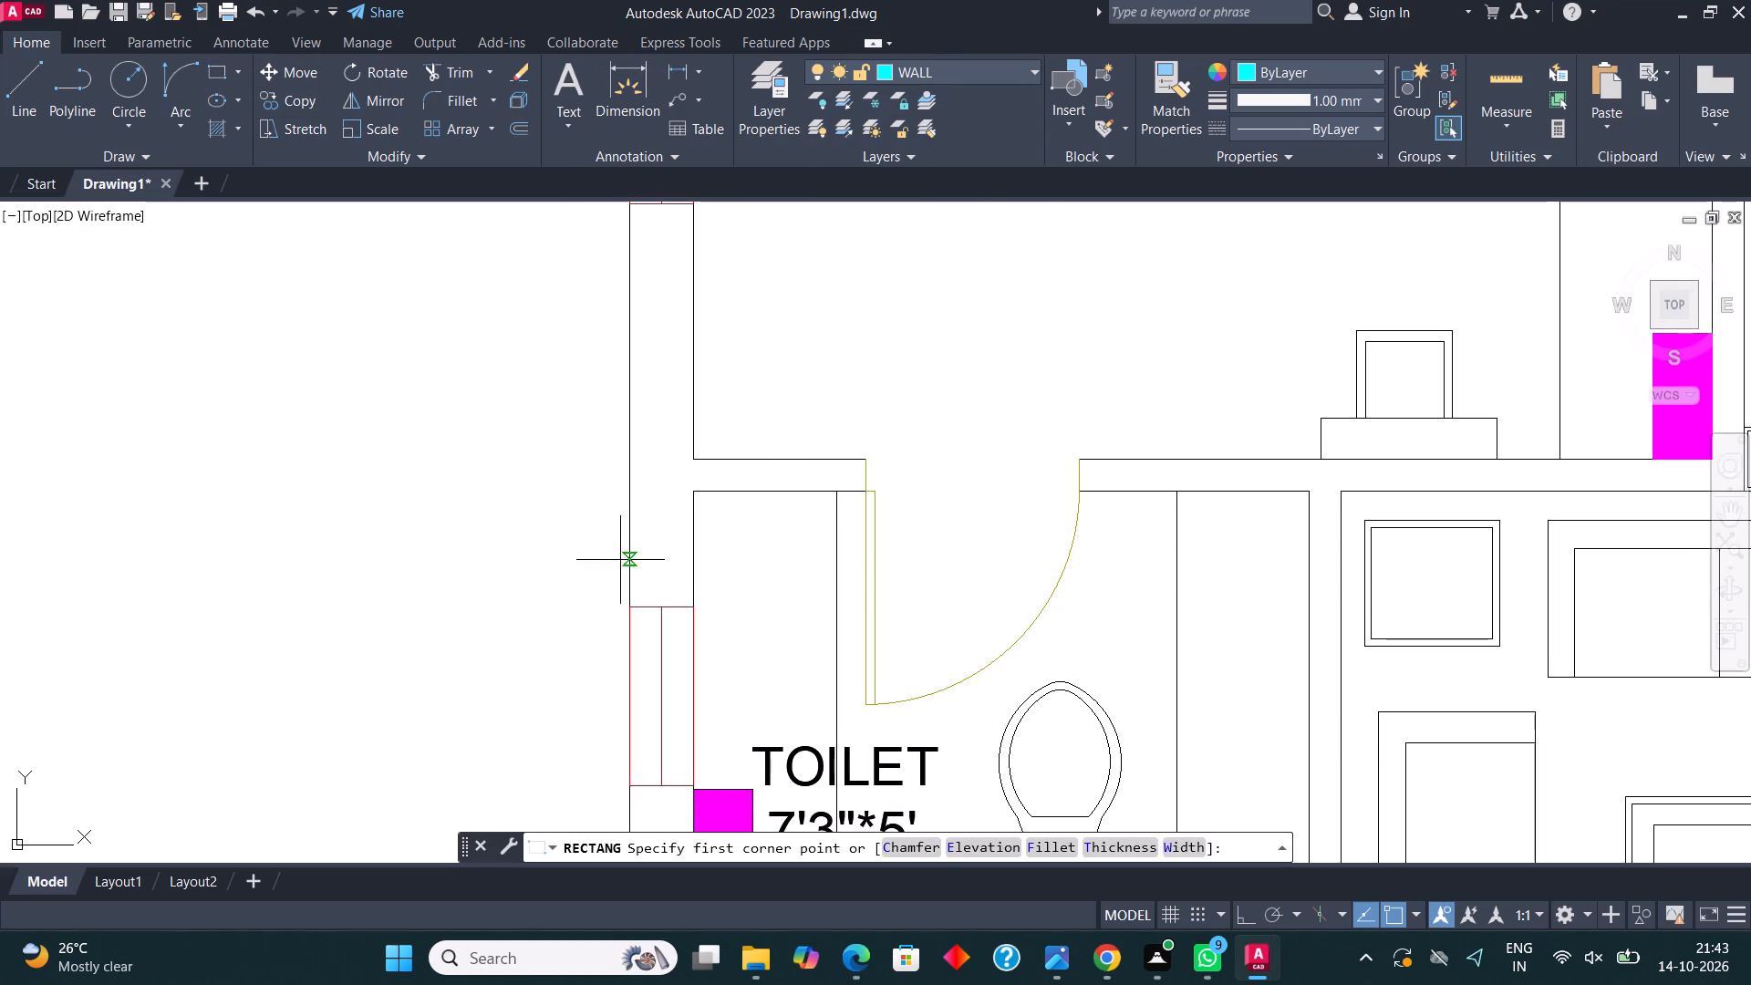
left_click(632, 604)
left_click(696, 495)
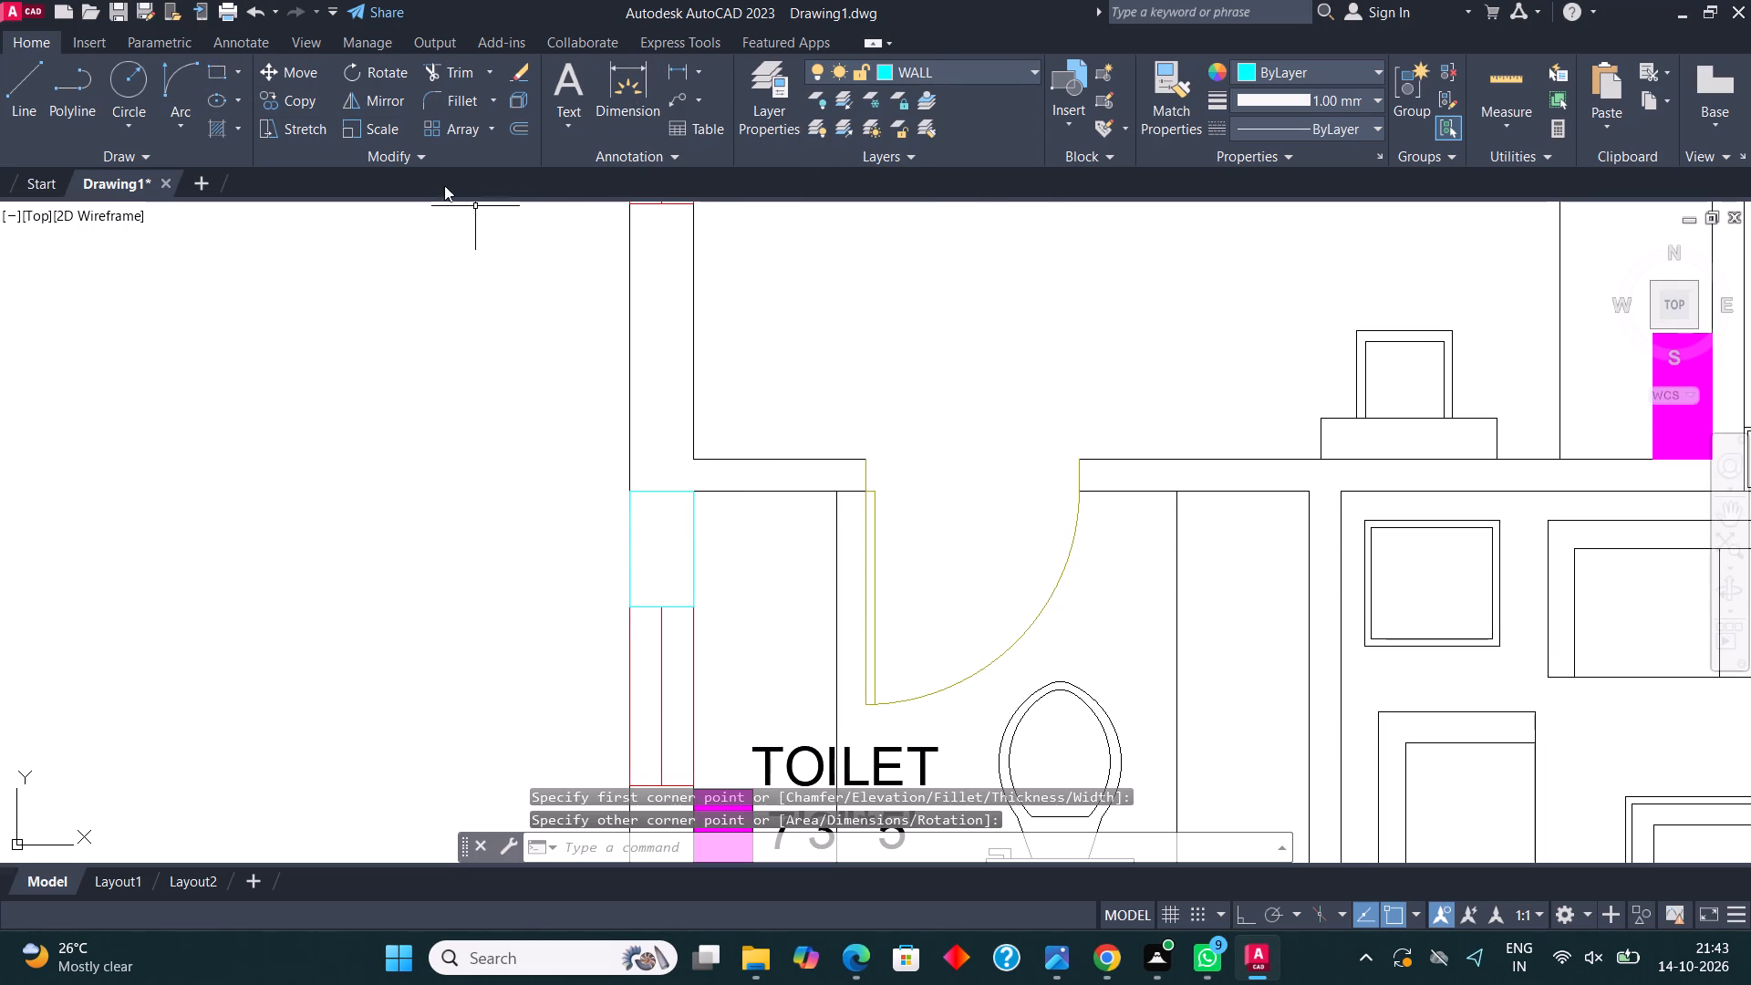
Draw a rectangle over Bedroom 2's outer wall, from its window down to the lower face of the 7'3"*5' toilet's upper wall.
left_click(219, 72)
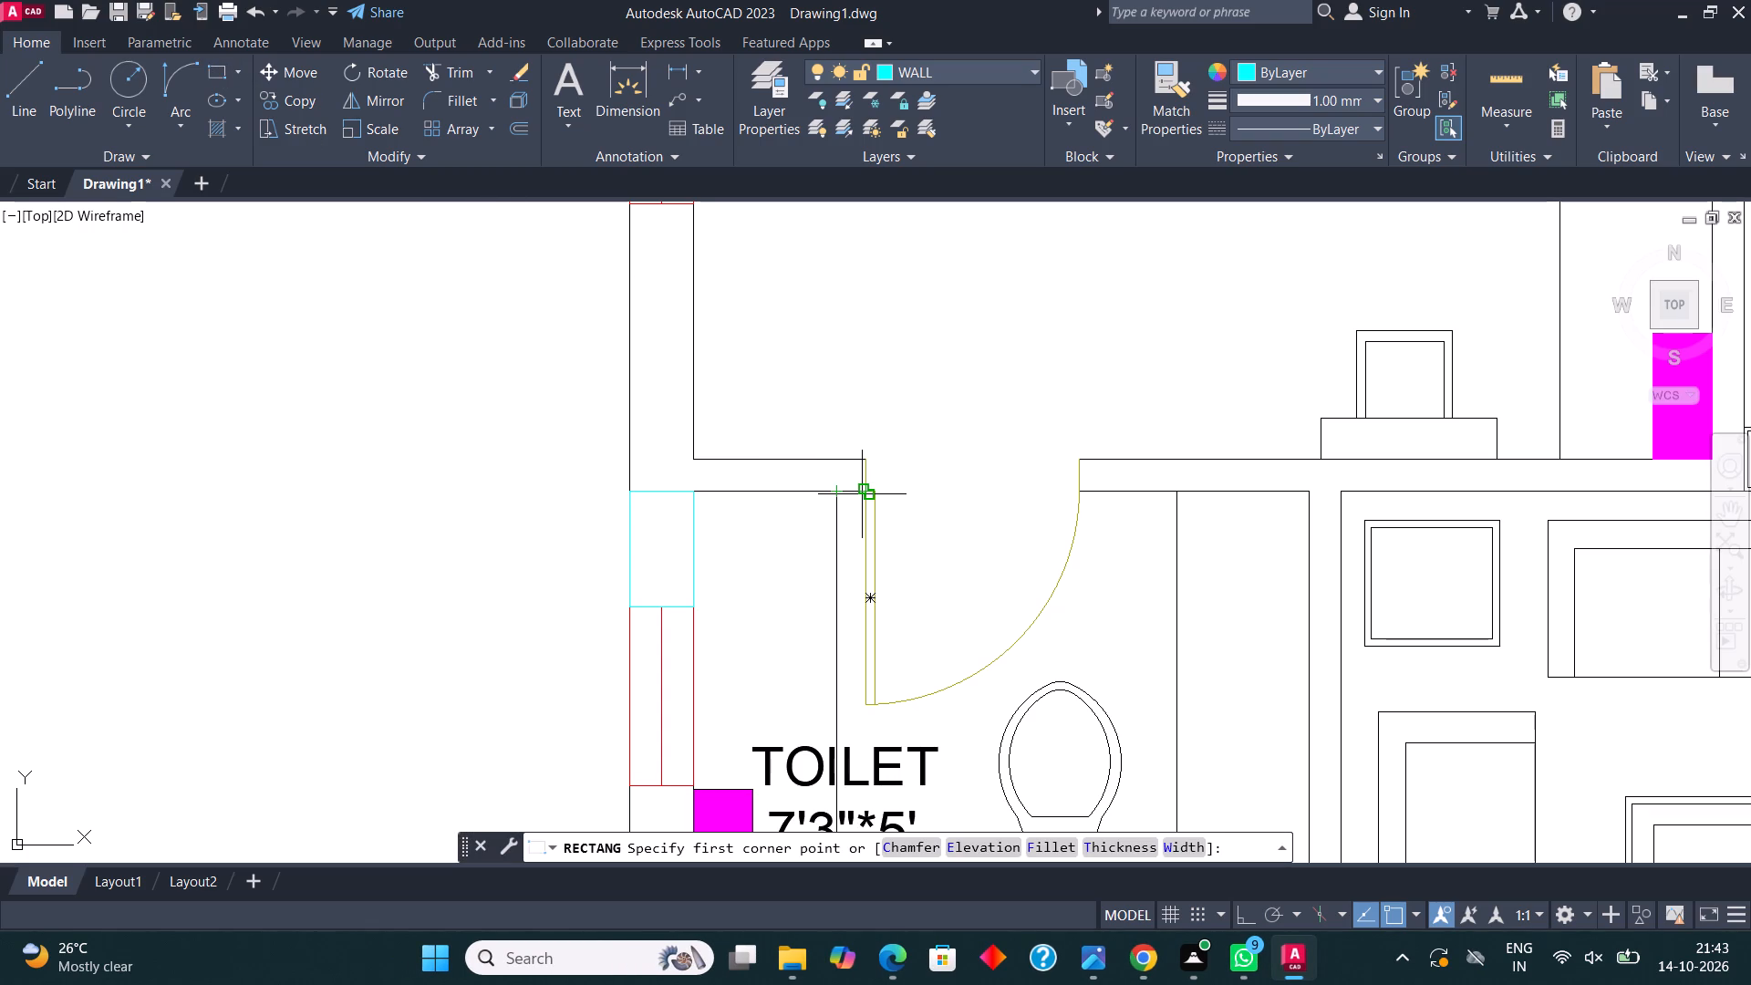
middle_click_drag(848, 303, 856, 500)
left_click(643, 410)
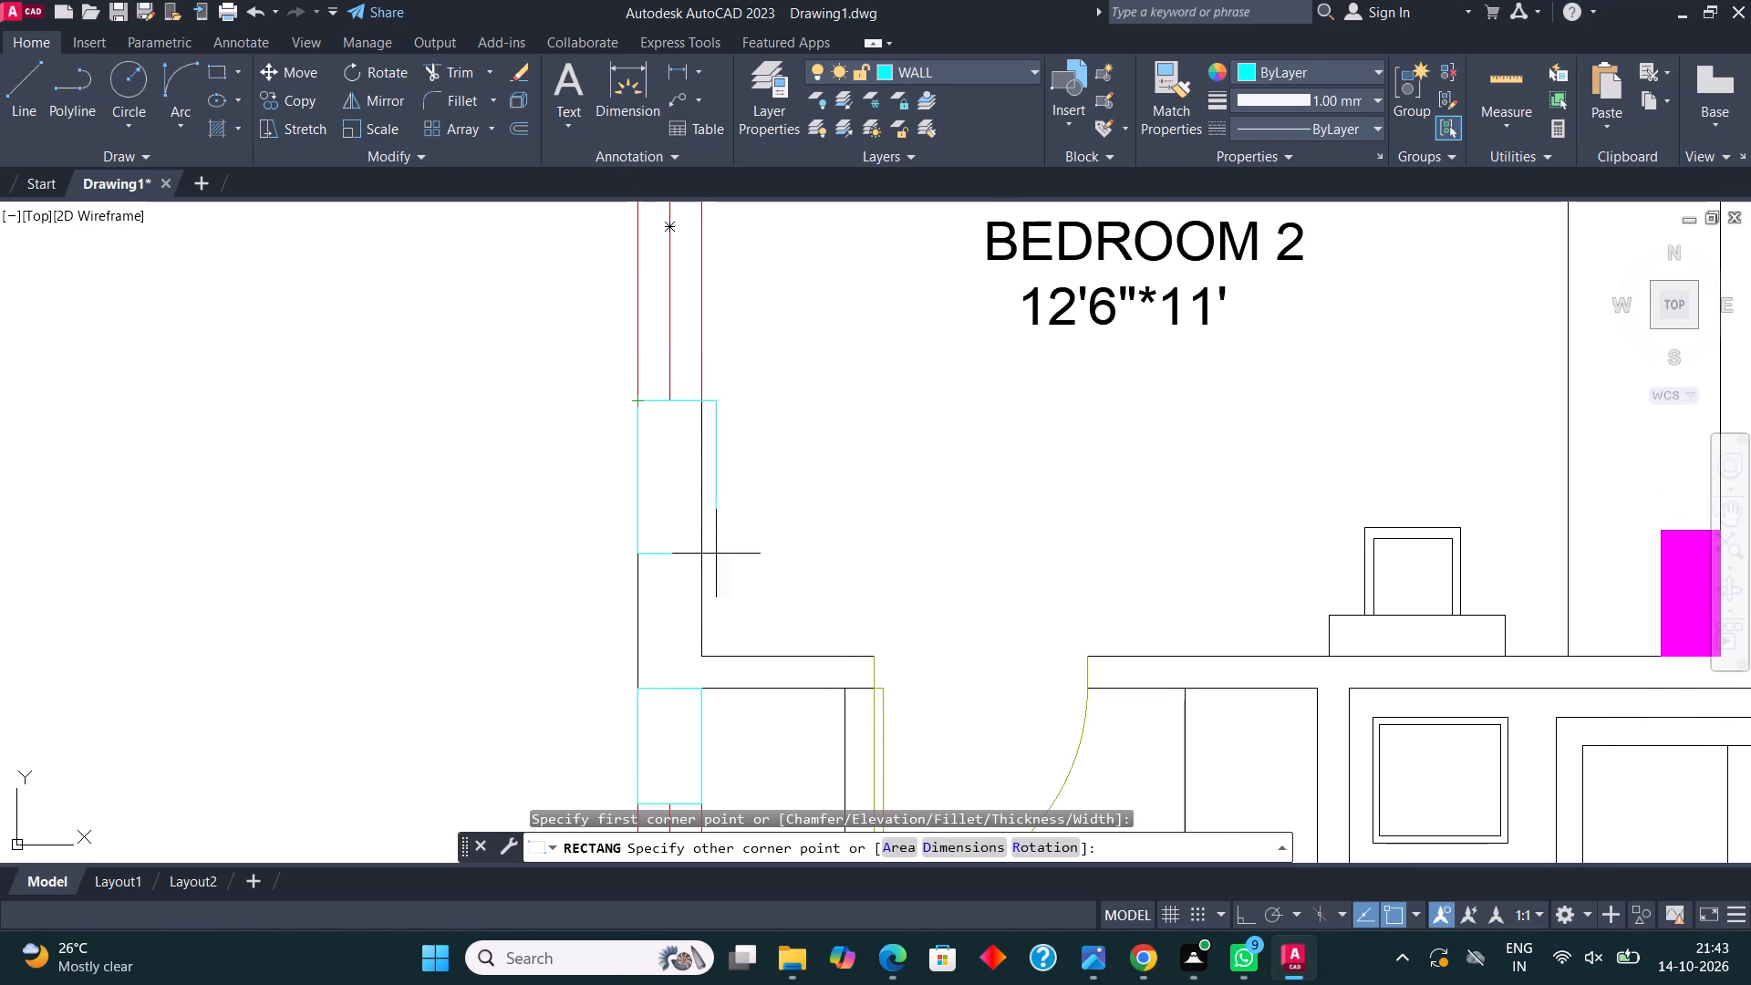
left_click(704, 687)
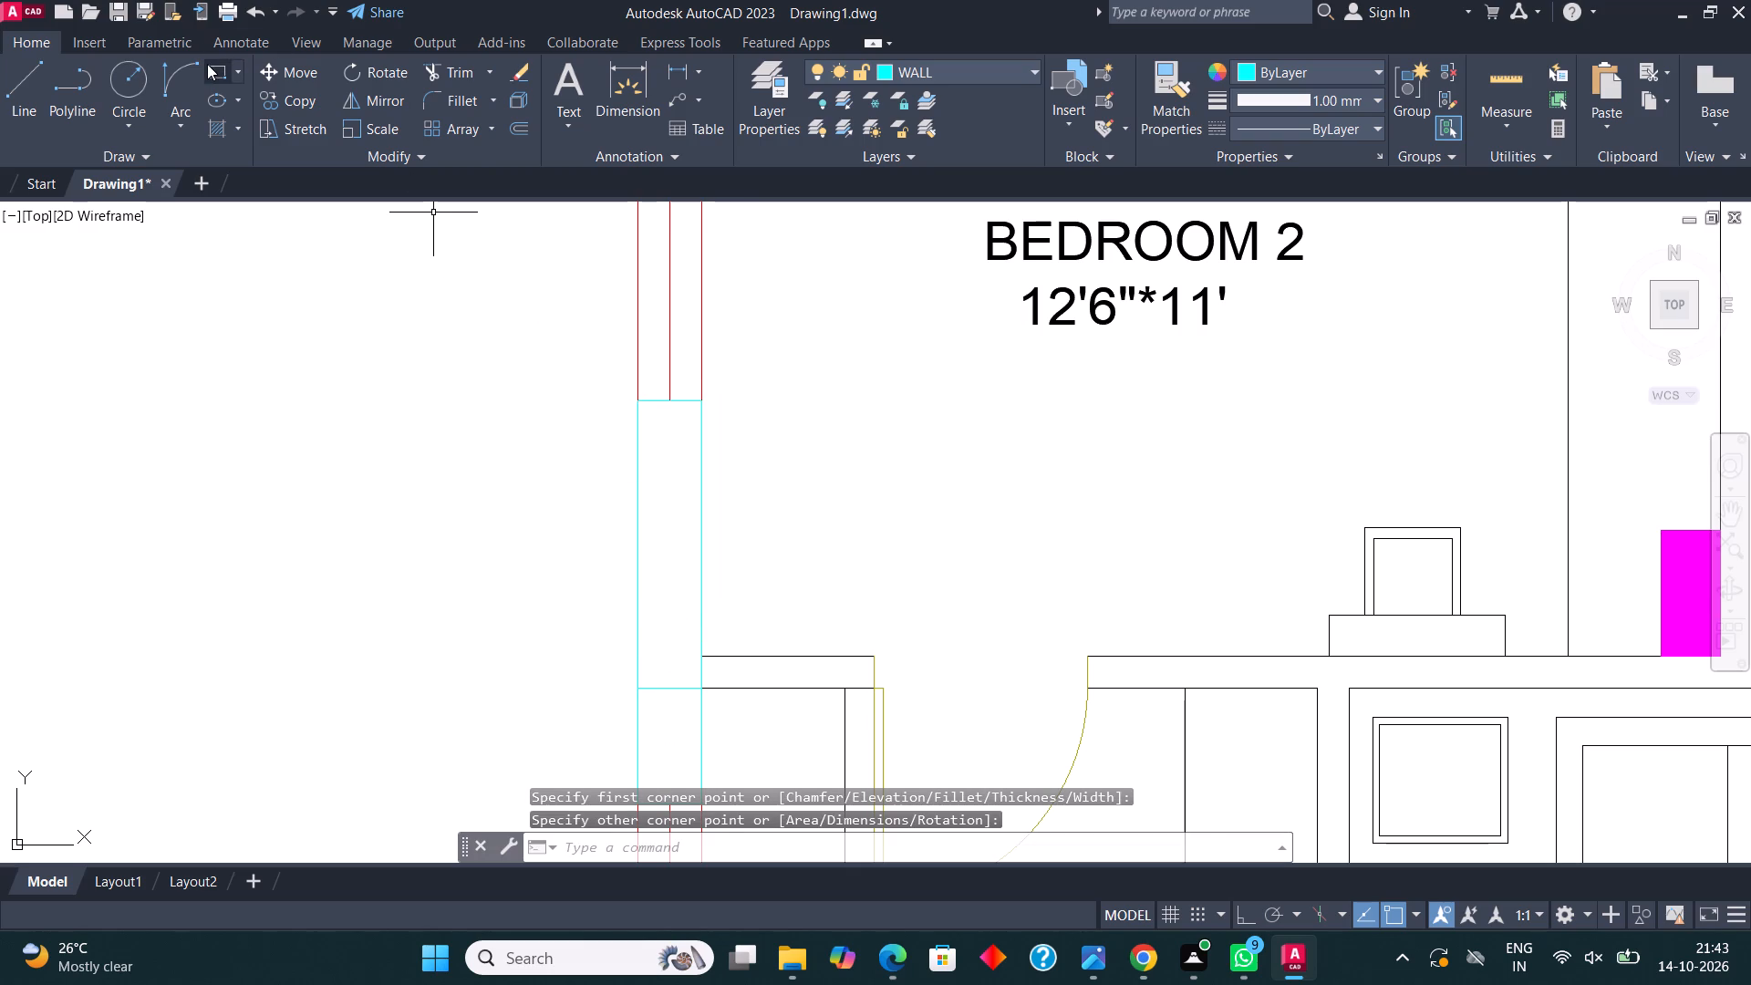
Draw a rectangle over the short wall between Bedroom 2 and the 7'3"*5' toilet, from the outer wall to the door.
left_click(207, 64)
scroll(843, 681, "up", 1)
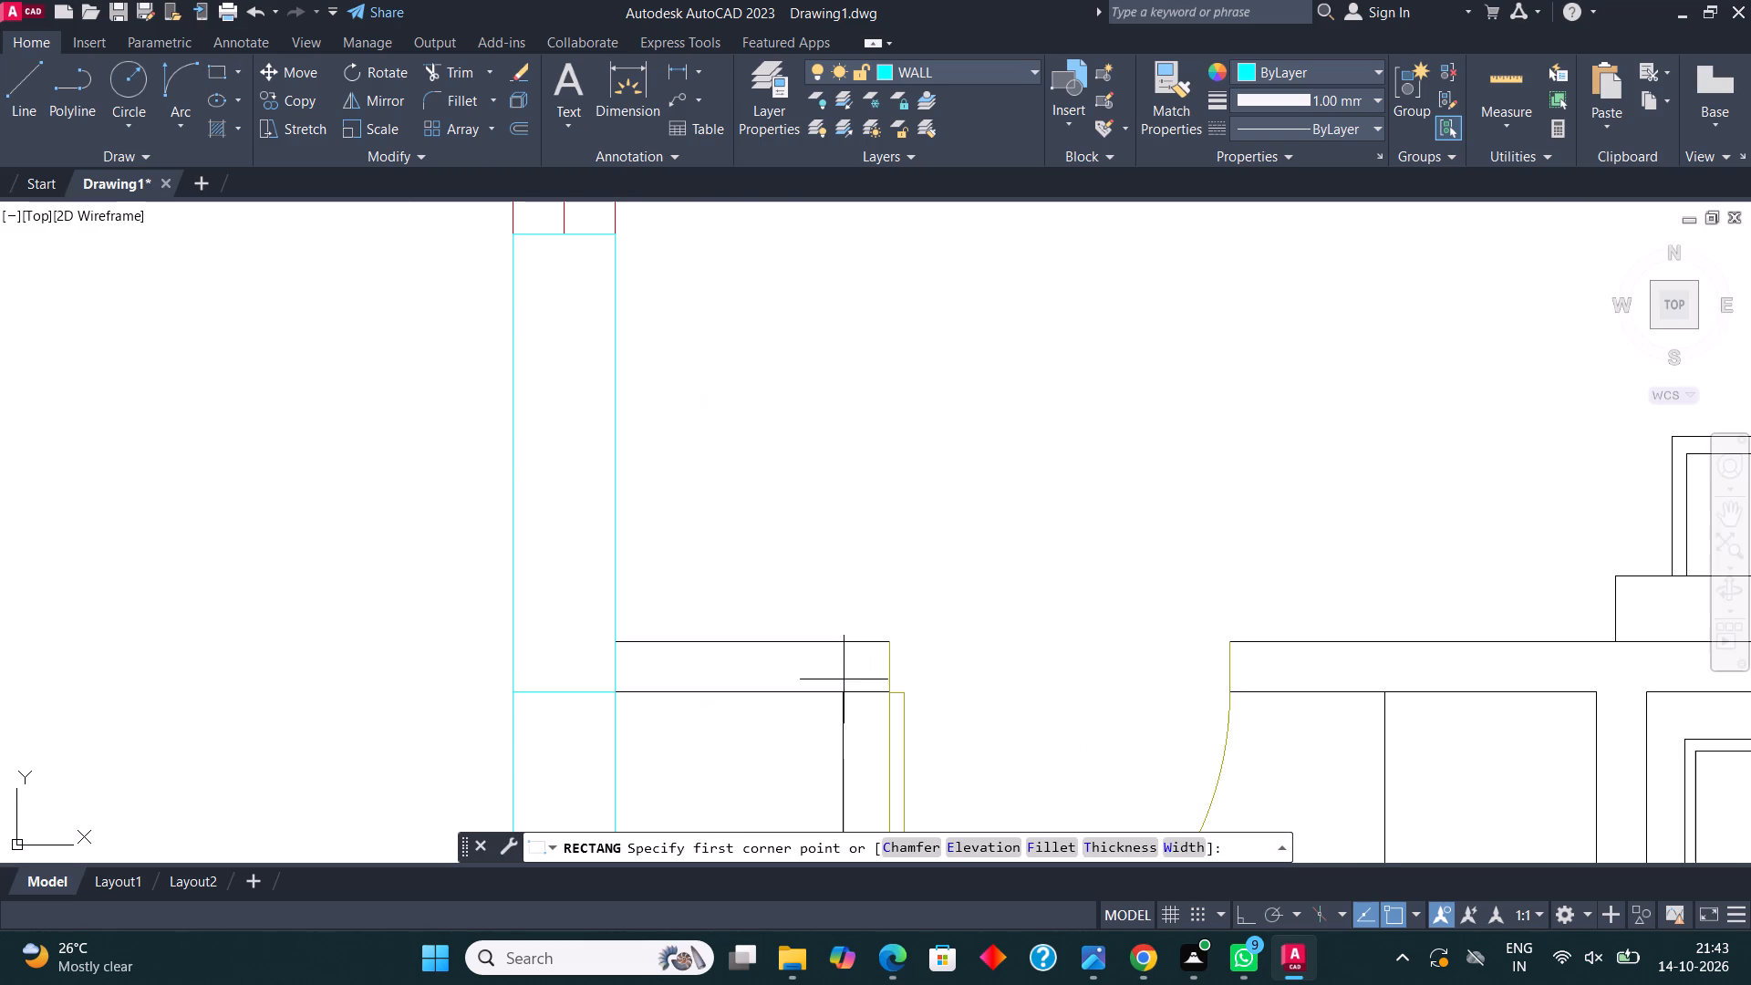
left_click(884, 642)
left_click(625, 684)
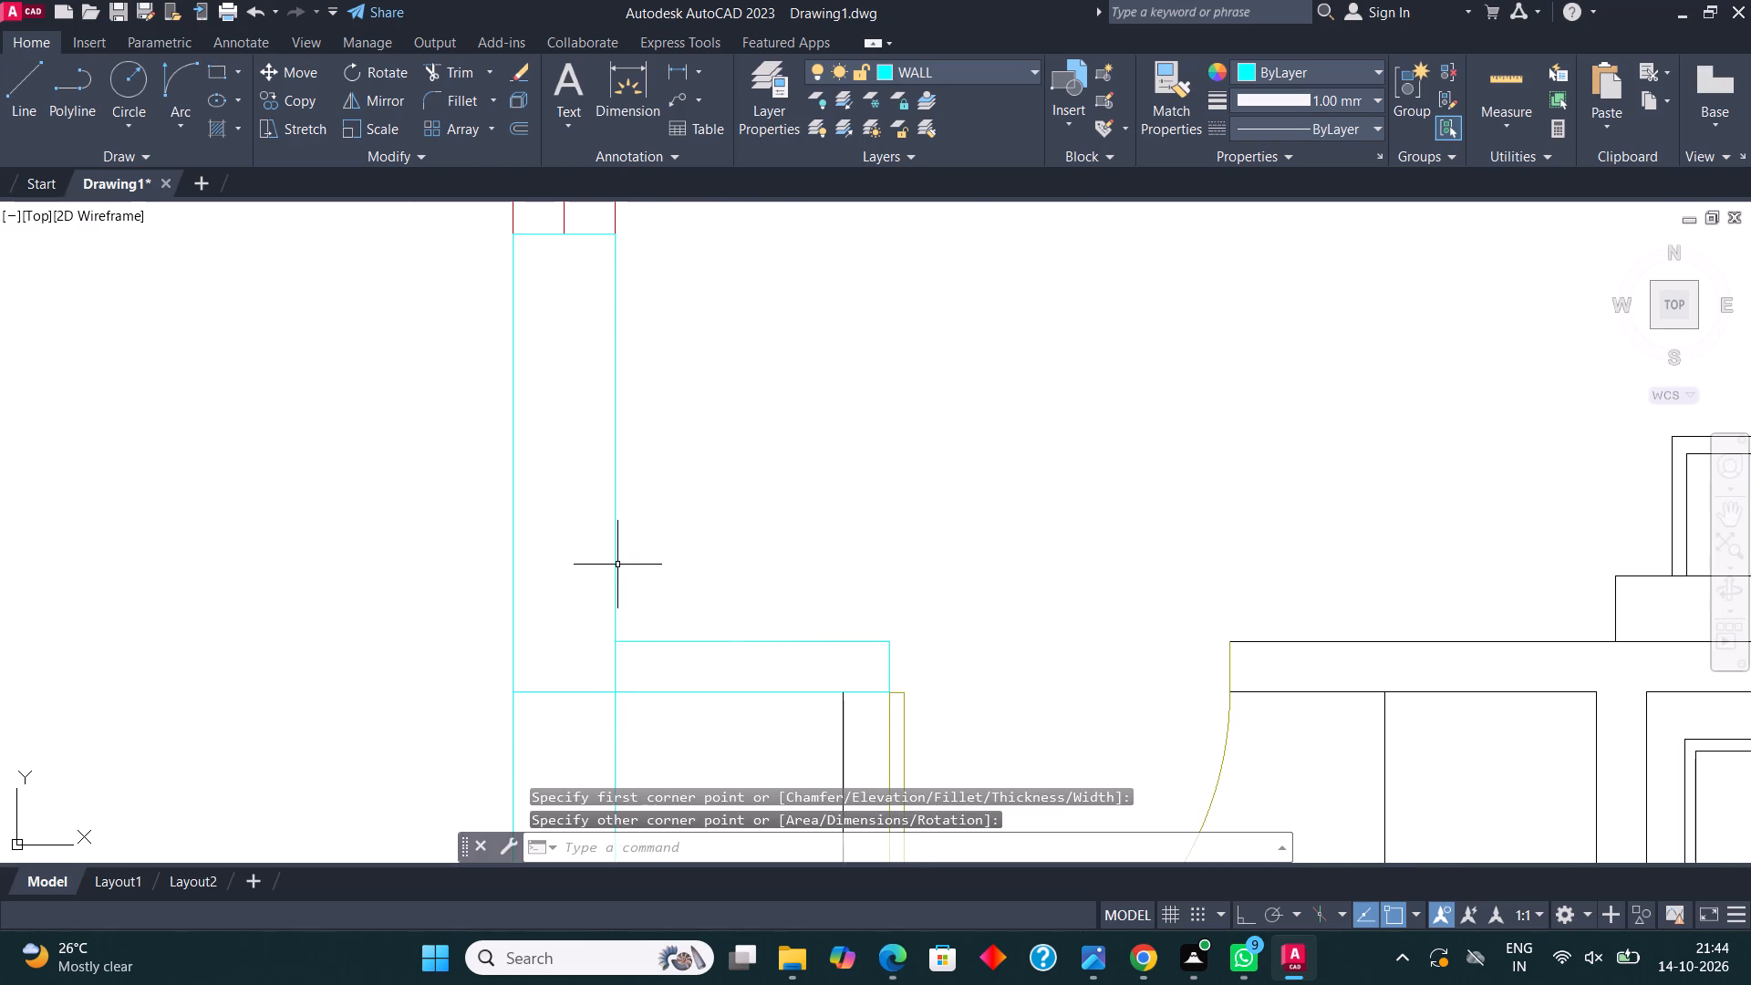
Draw a rectangle over Bedroom 2's lower wall, from the toilet door's other jamb to the wardrobe edge line.
scroll(617, 565, "down", 2)
middle_click_drag(978, 590, 794, 565)
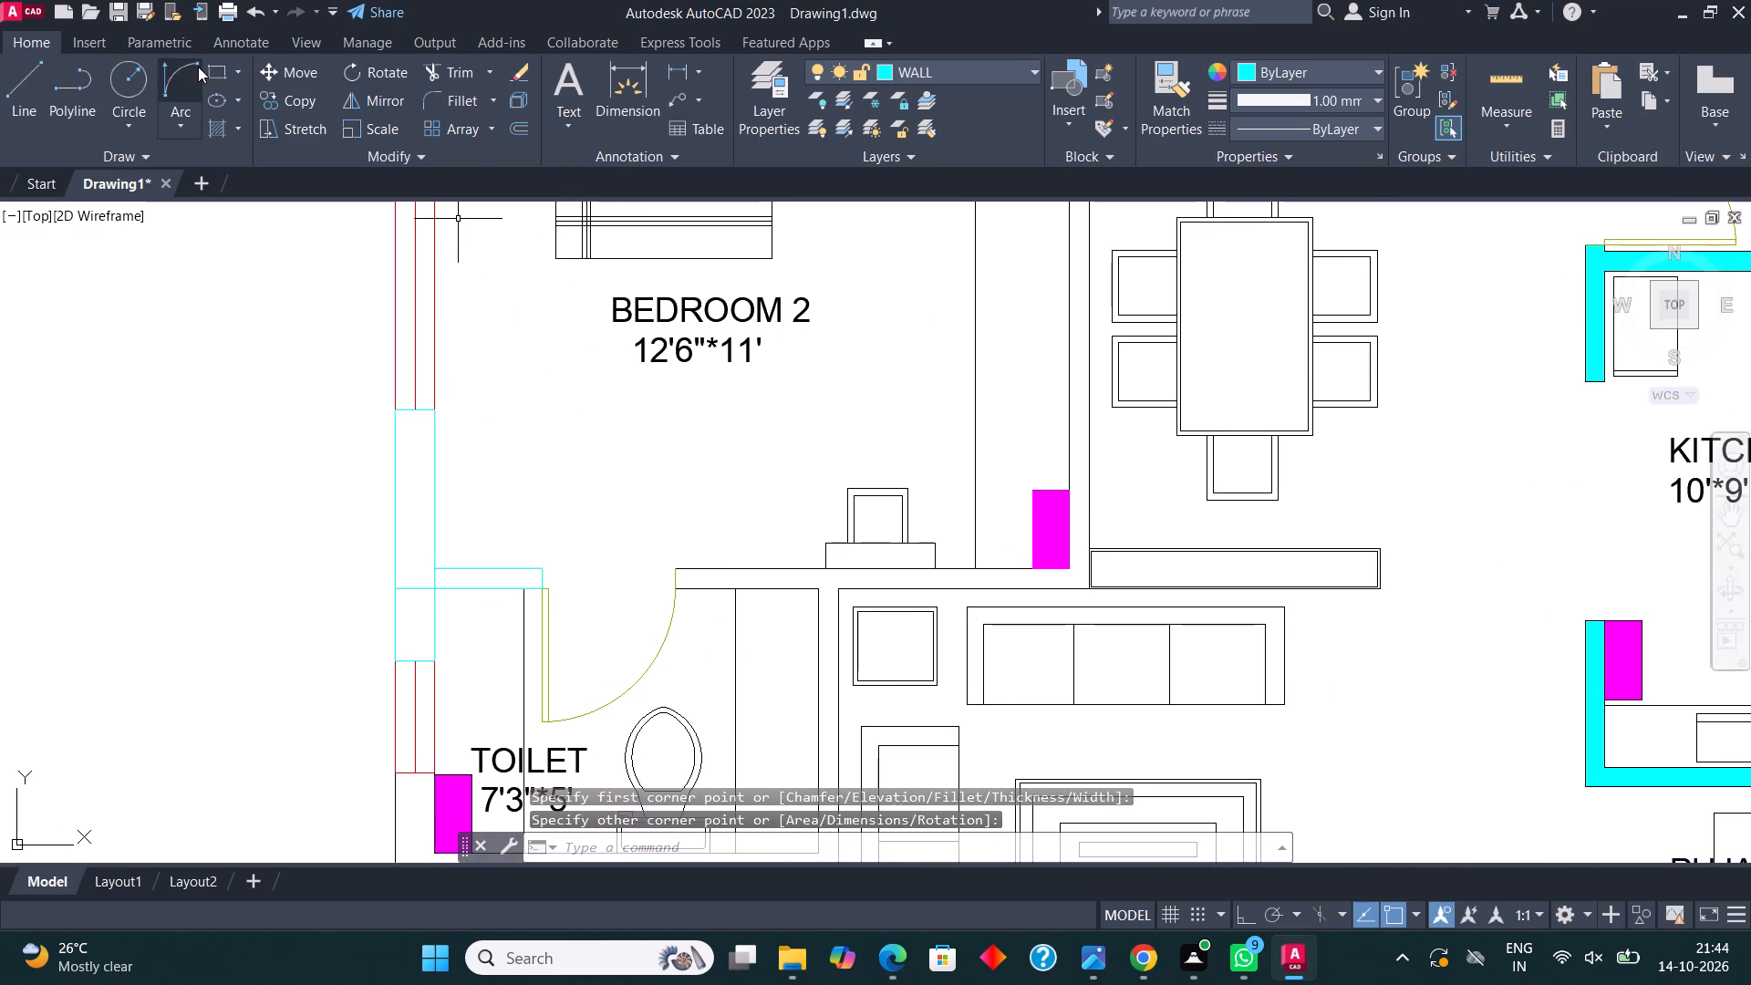
left_click(212, 67)
scroll(649, 594, "up", 1)
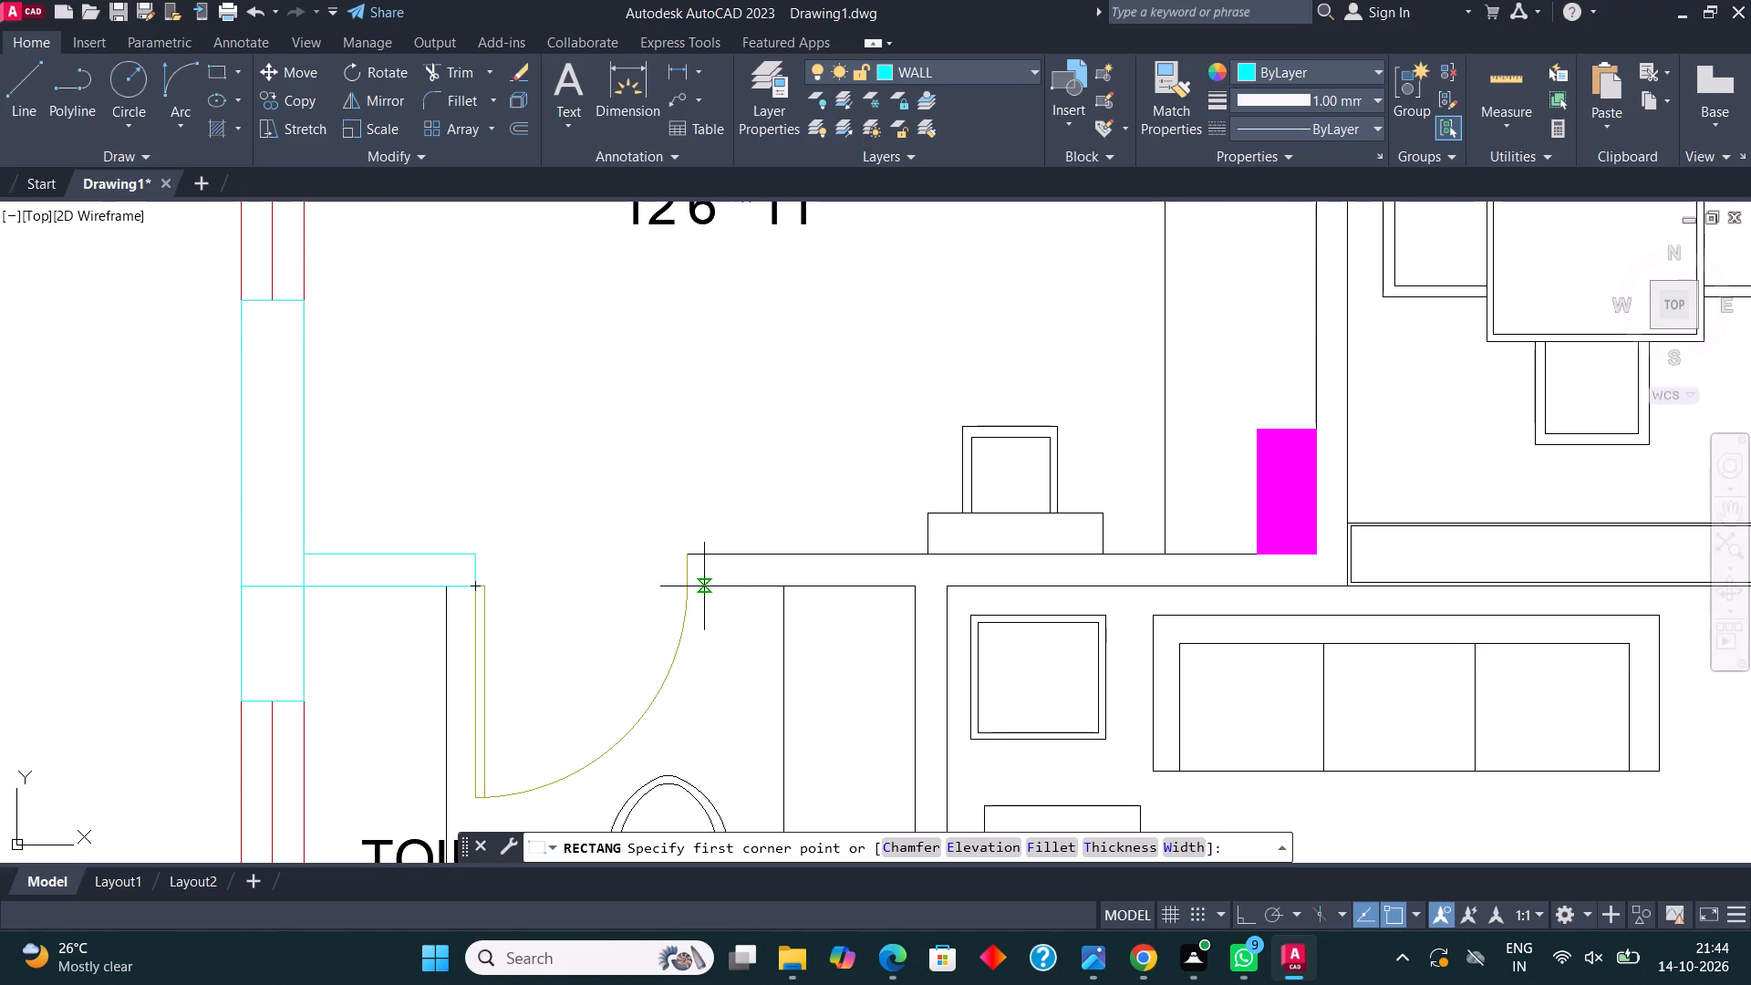
left_click(687, 586)
scroll(688, 586, "down", 1)
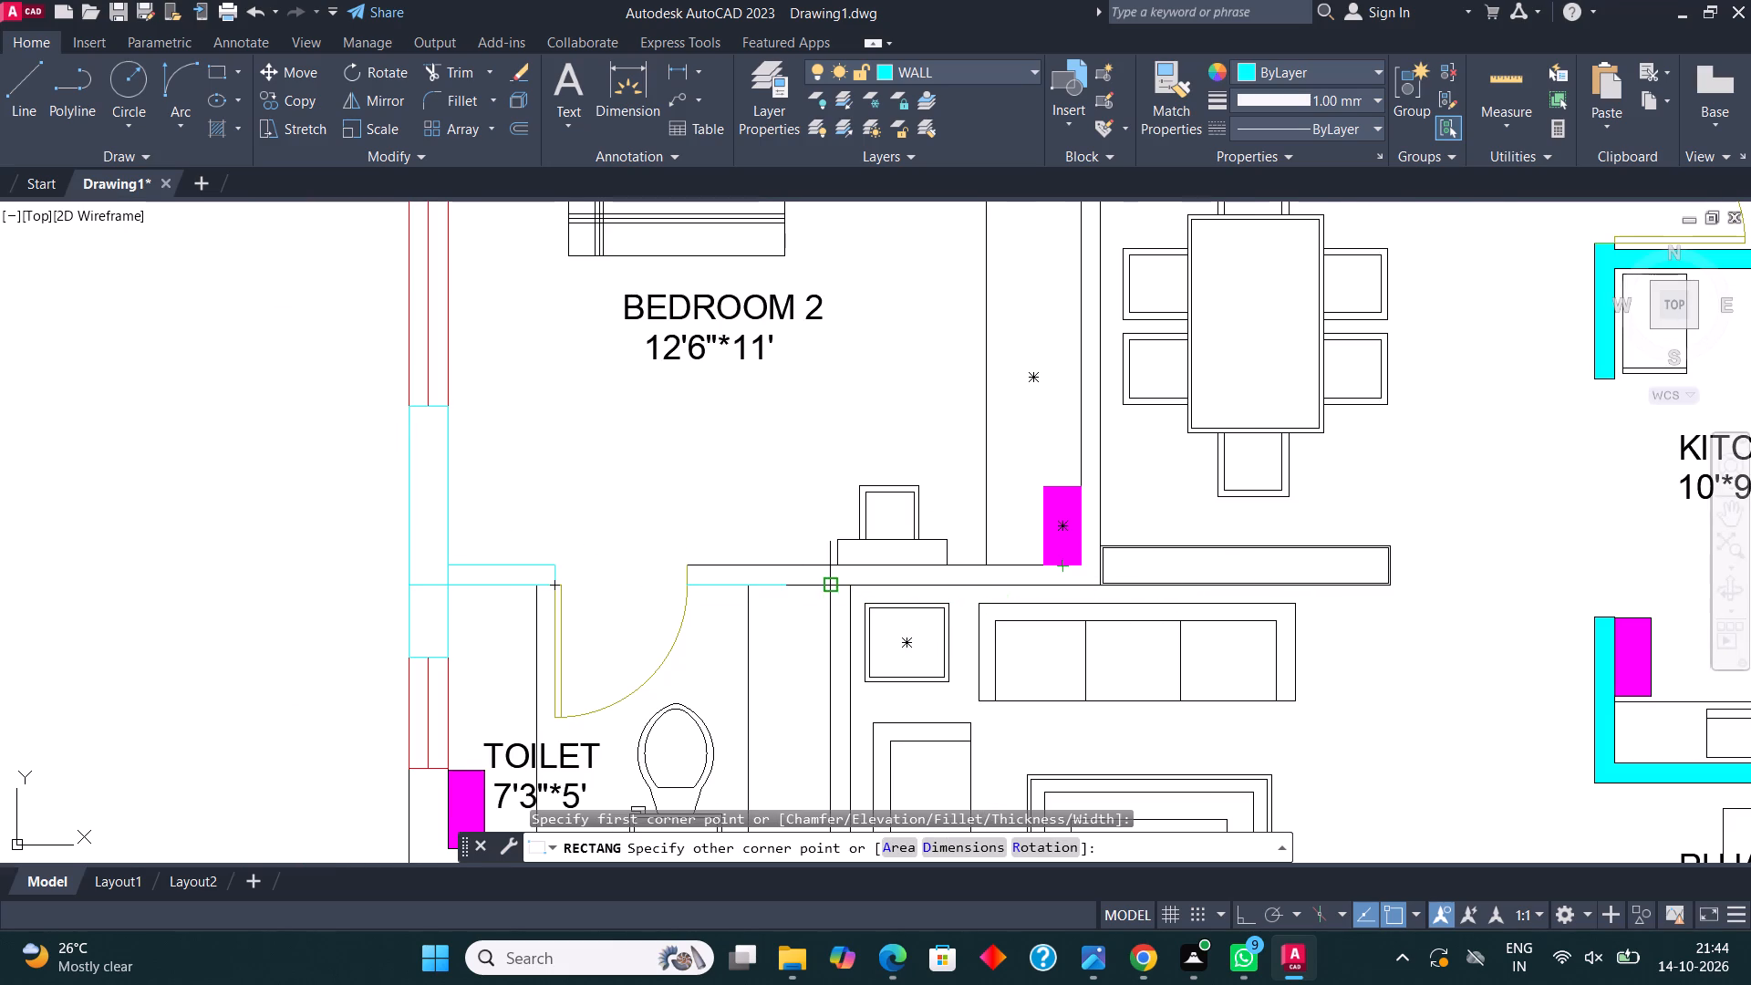
scroll(825, 580, "up", 2)
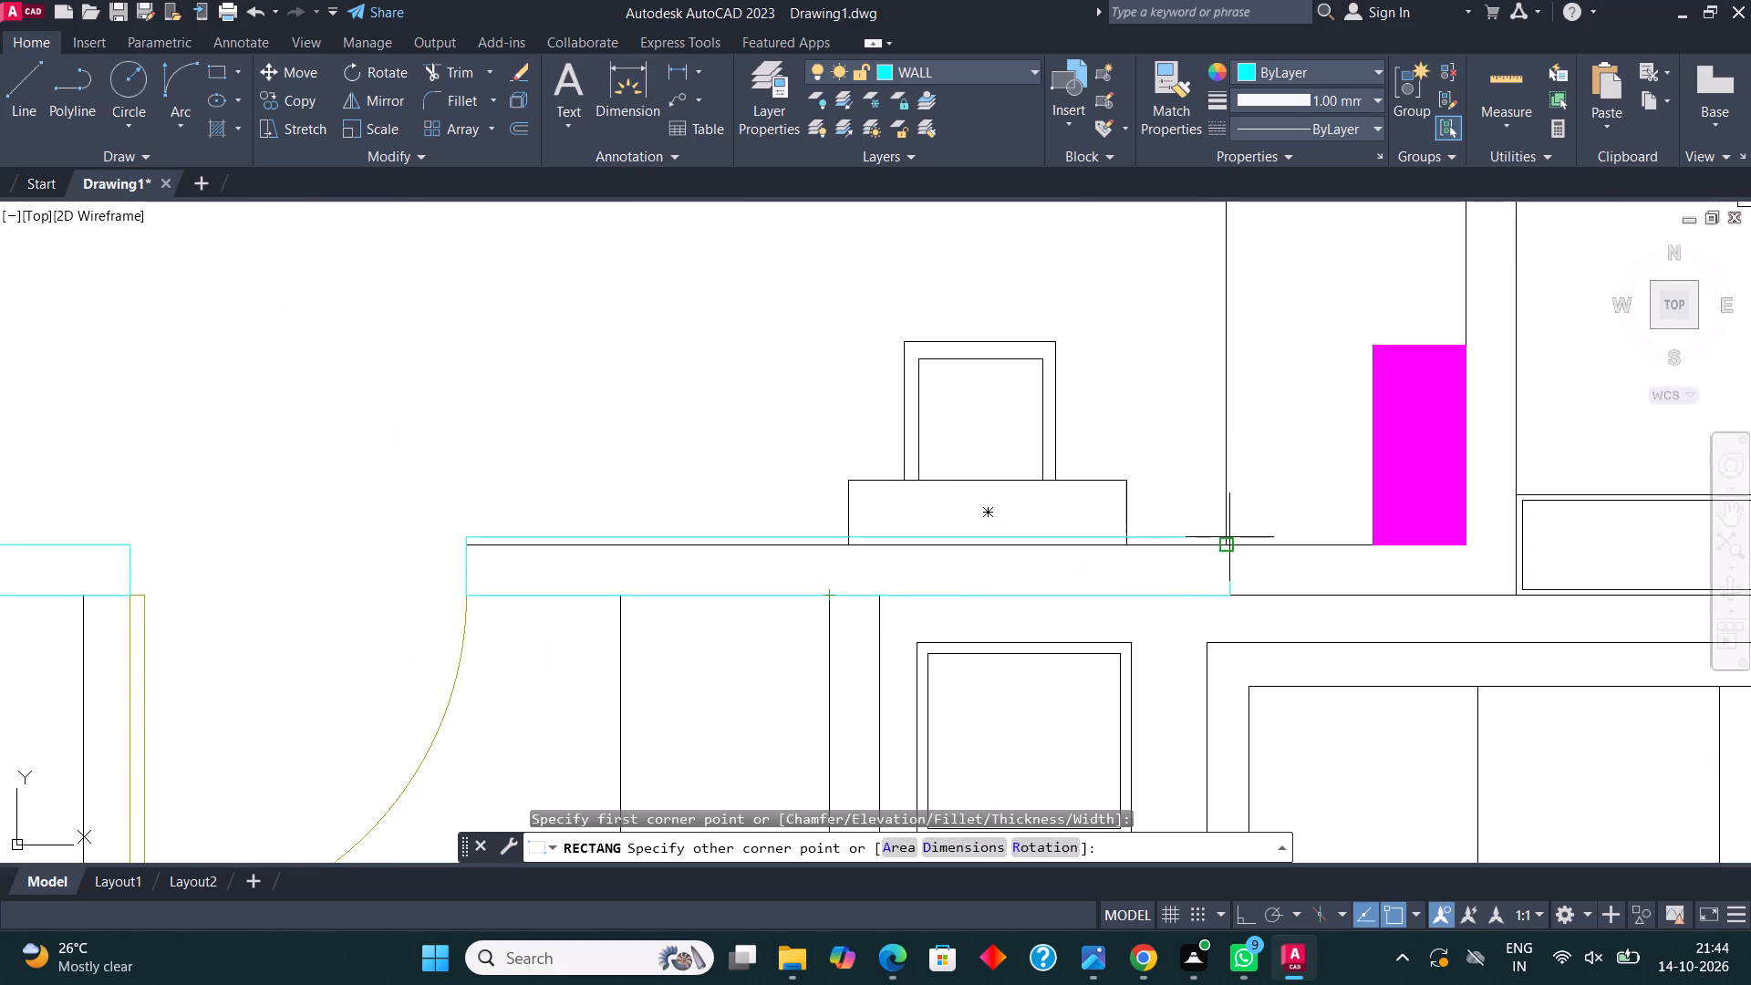
left_click(1233, 539)
Draw a rectangle over the wall between the 7'3"*5' toilet and the drawing room, down to the balcony opening.
scroll(1041, 496, "down", 2)
middle_click_drag(1024, 499, 977, 497)
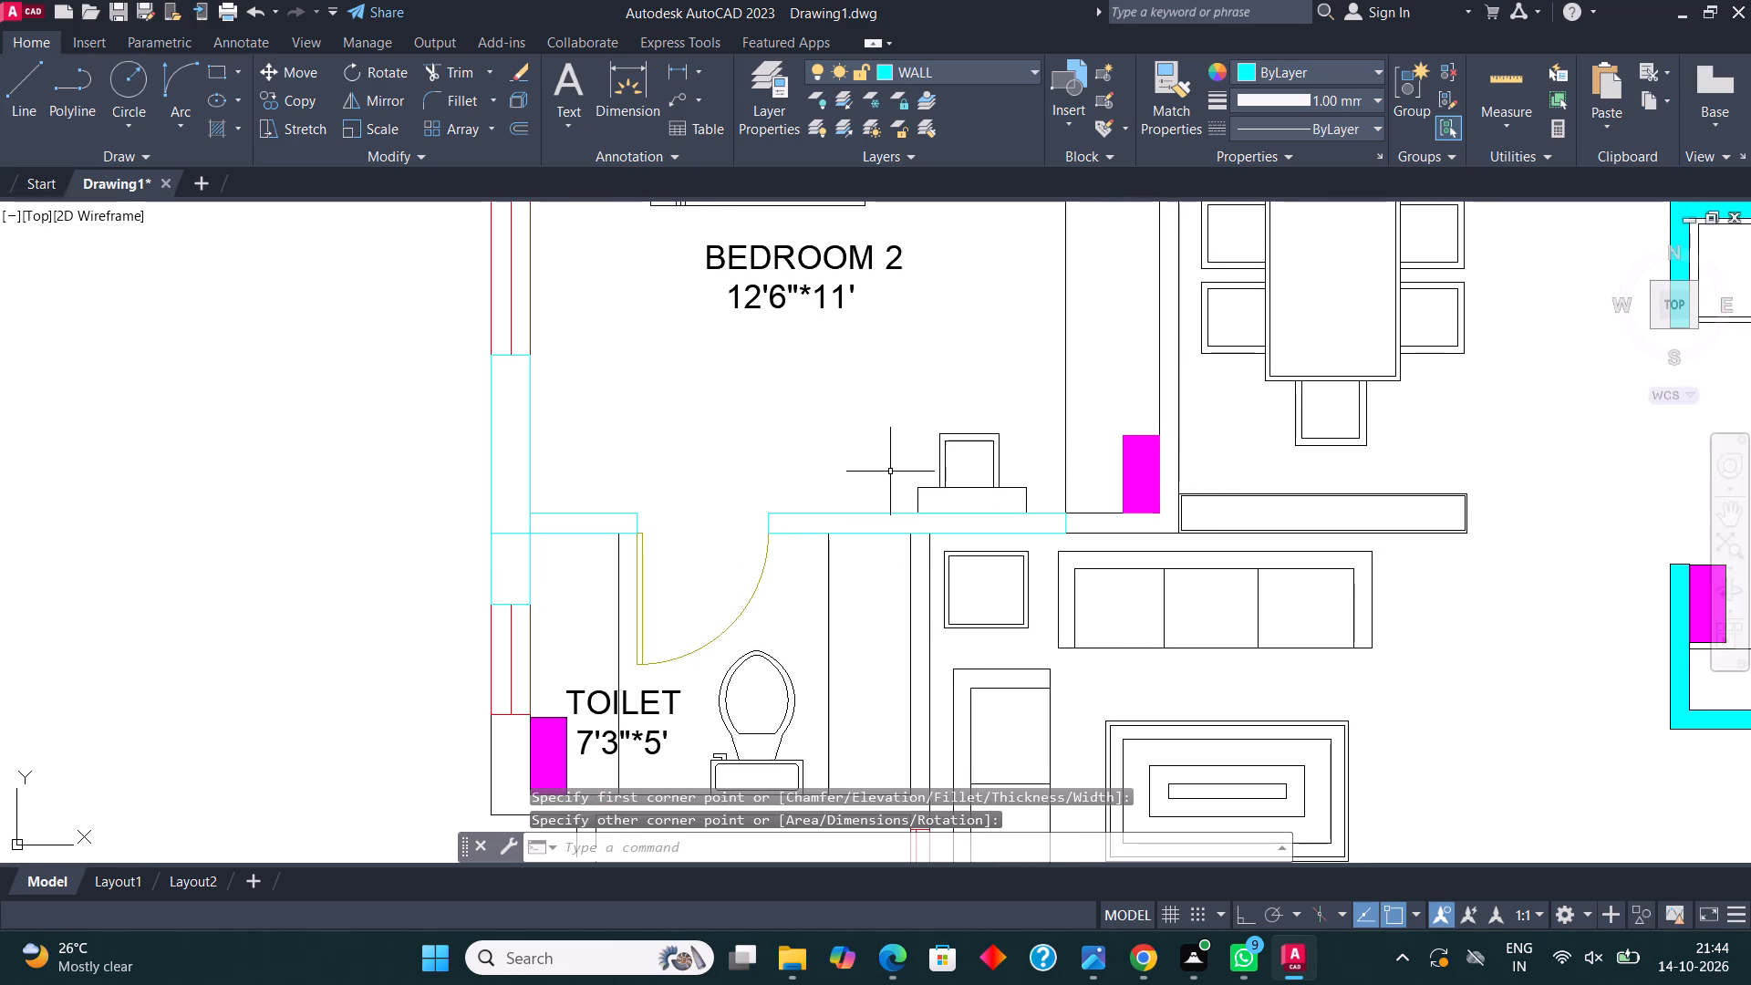
middle_click_drag(980, 591, 900, 459)
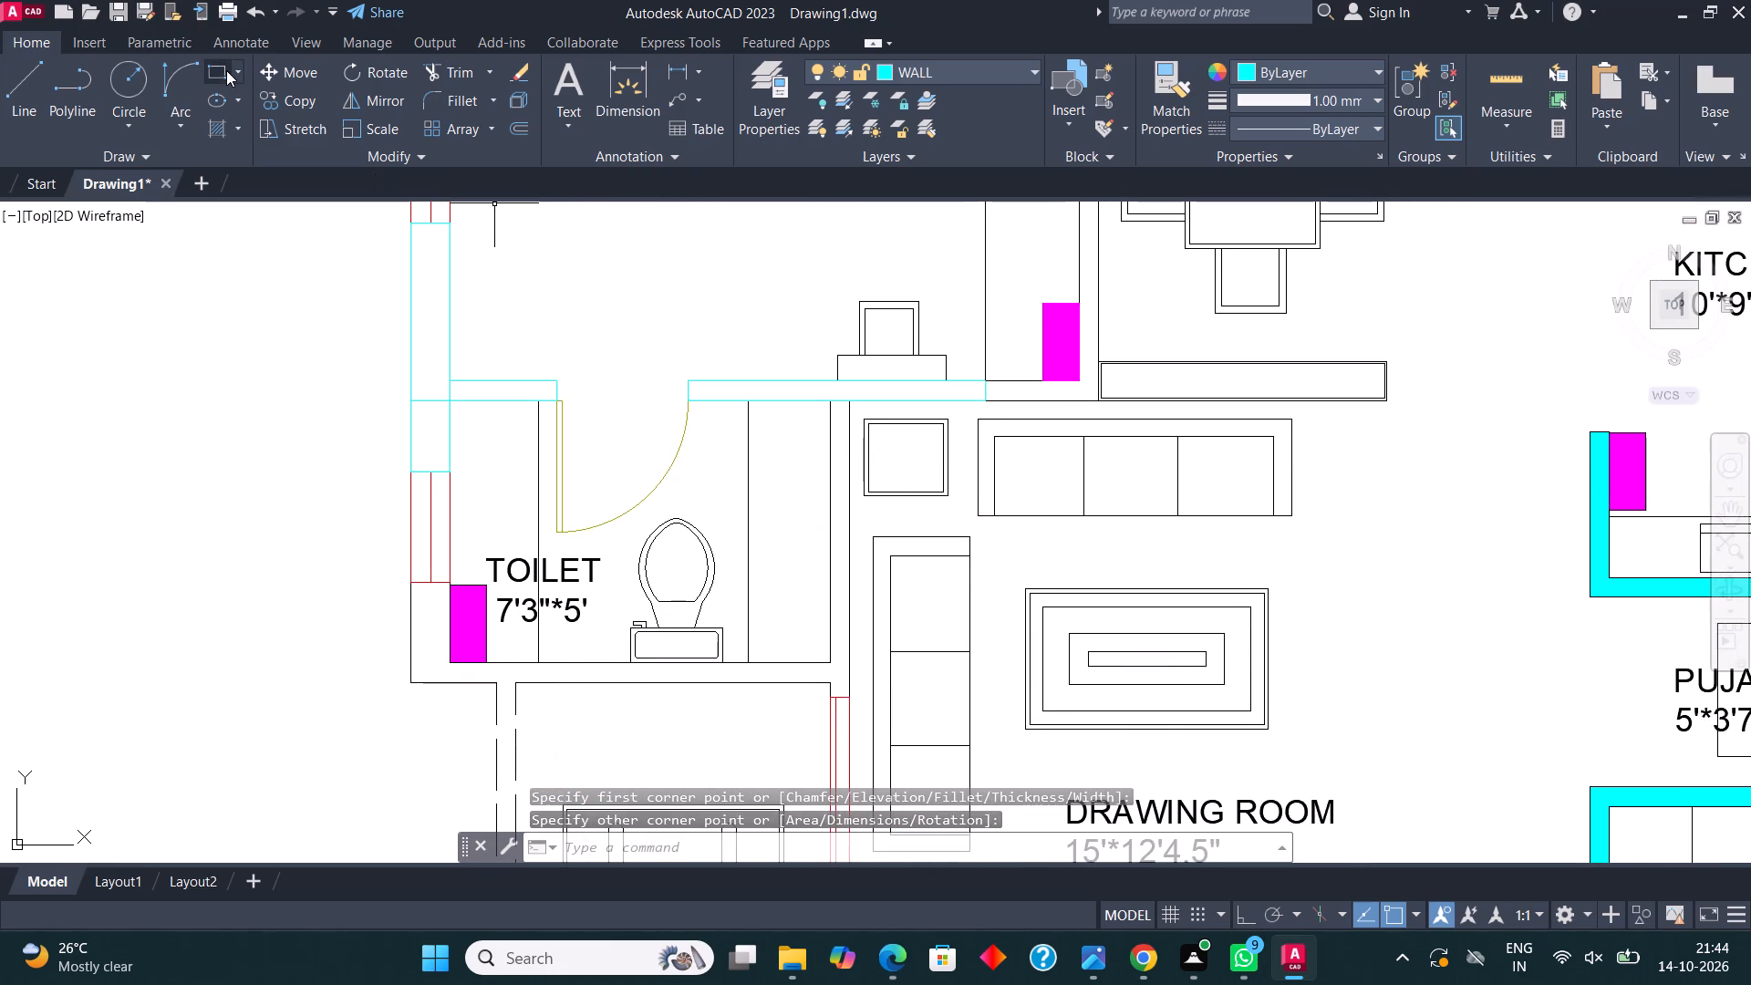
left_click(226, 70)
left_click(823, 398)
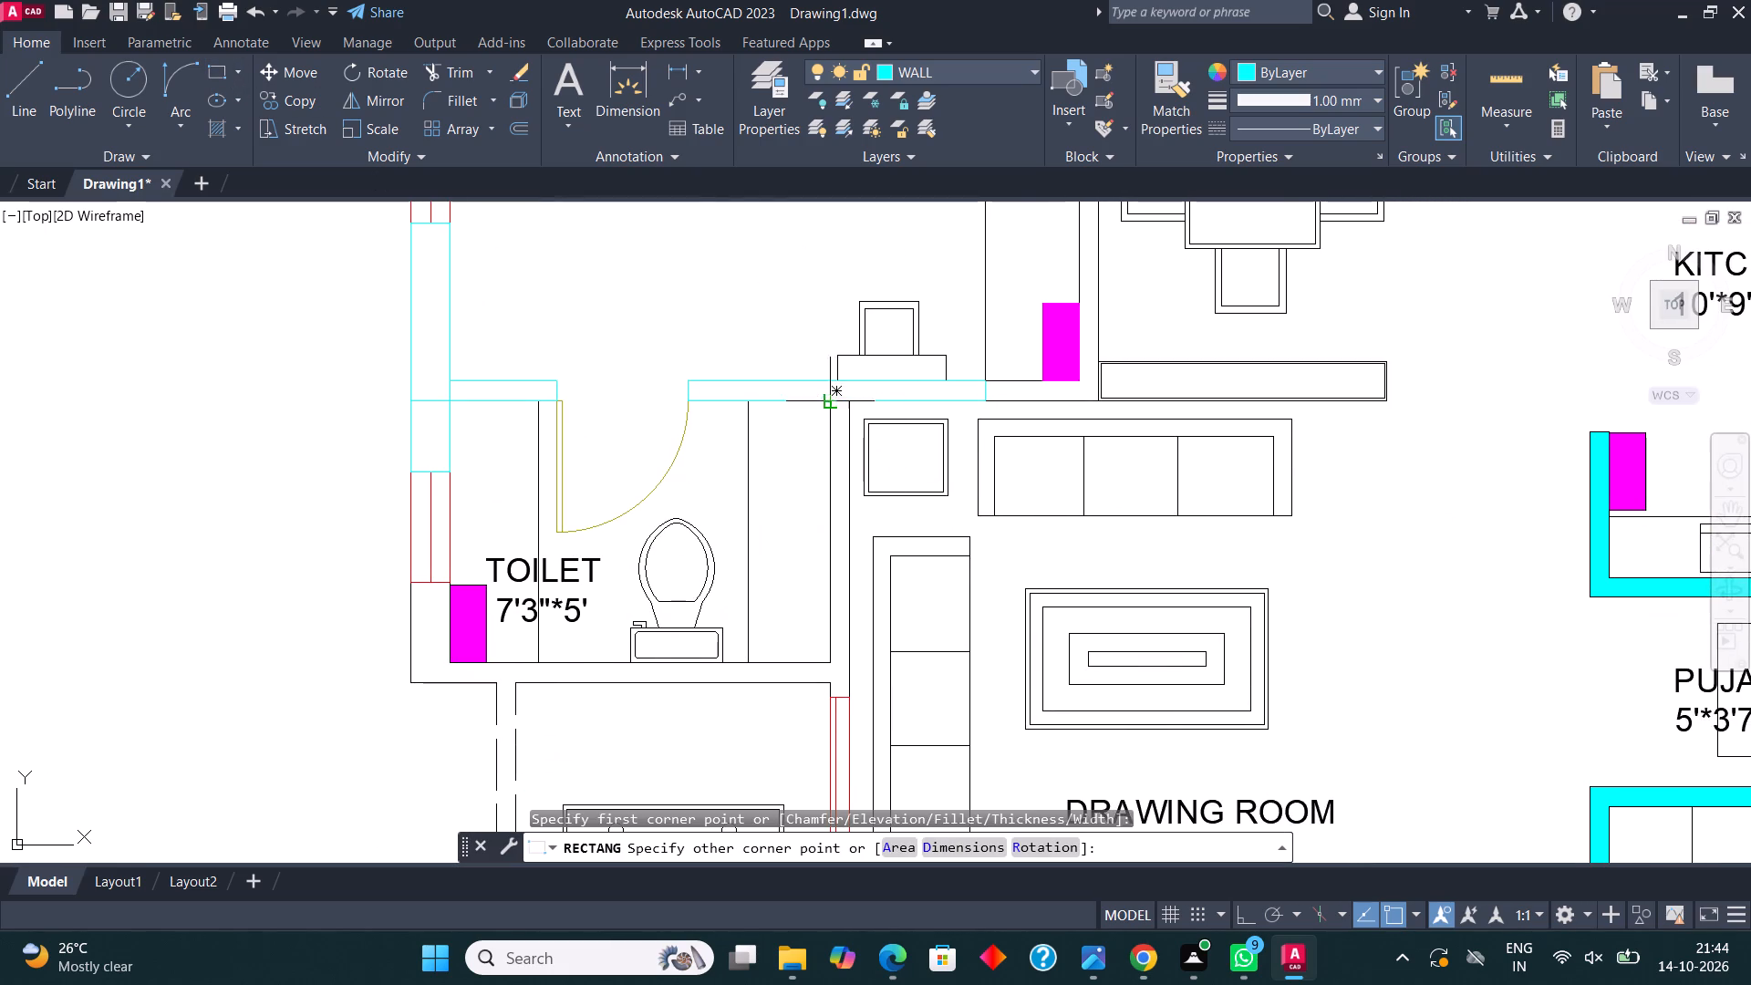
scroll(846, 427, "down", 1)
scroll(847, 575, "up", 2)
left_click(842, 635)
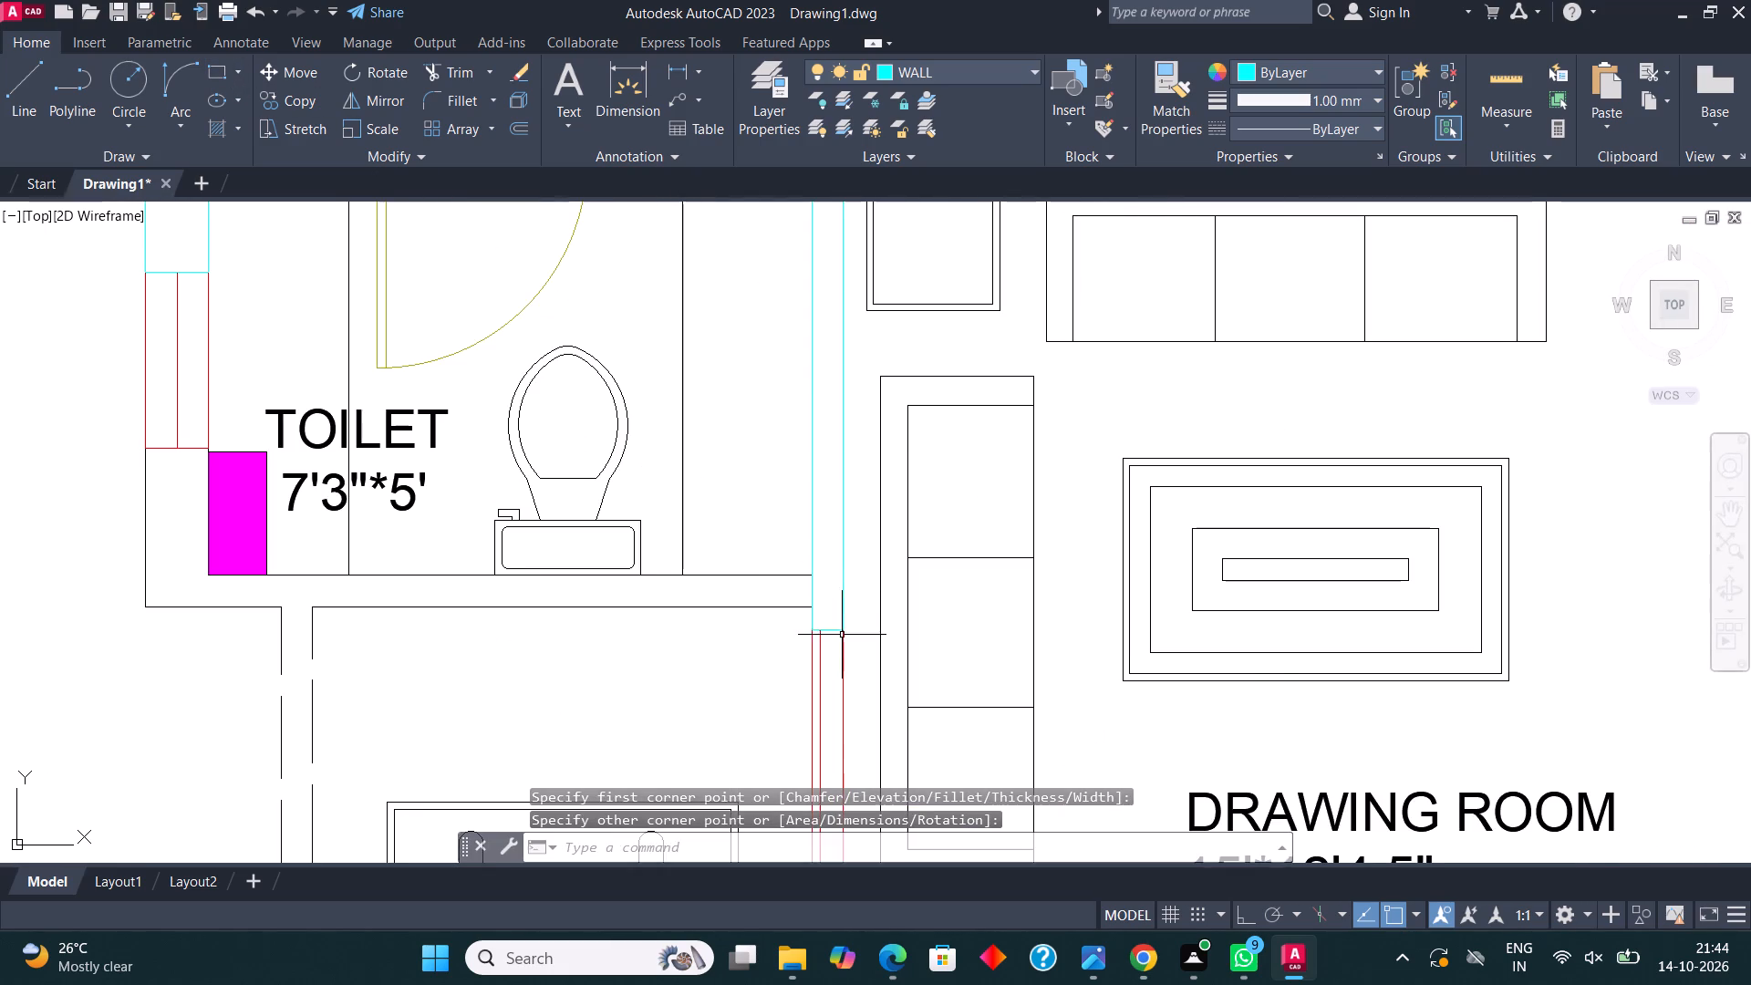
Draw a rectangle over the wall between the 7'3"*5' toilet and the balcony, ending at the outer wall.
scroll(849, 501, "down", 1)
middle_click_drag(843, 480, 847, 570)
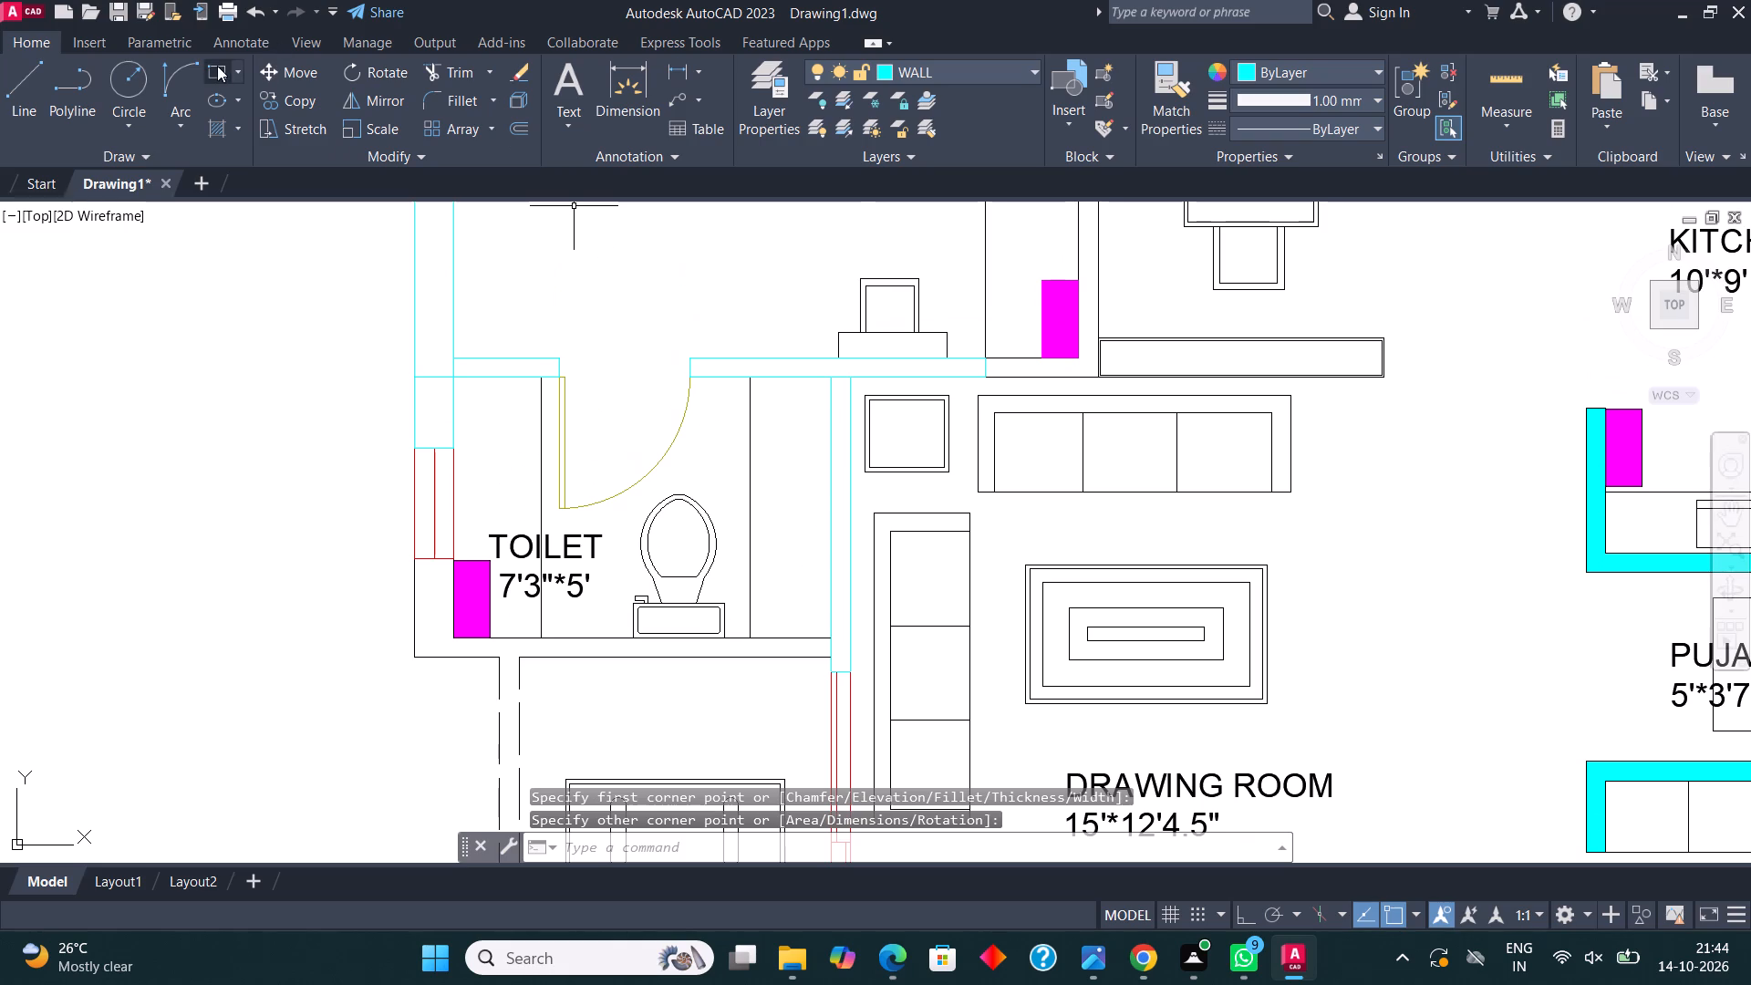
left_click(218, 66)
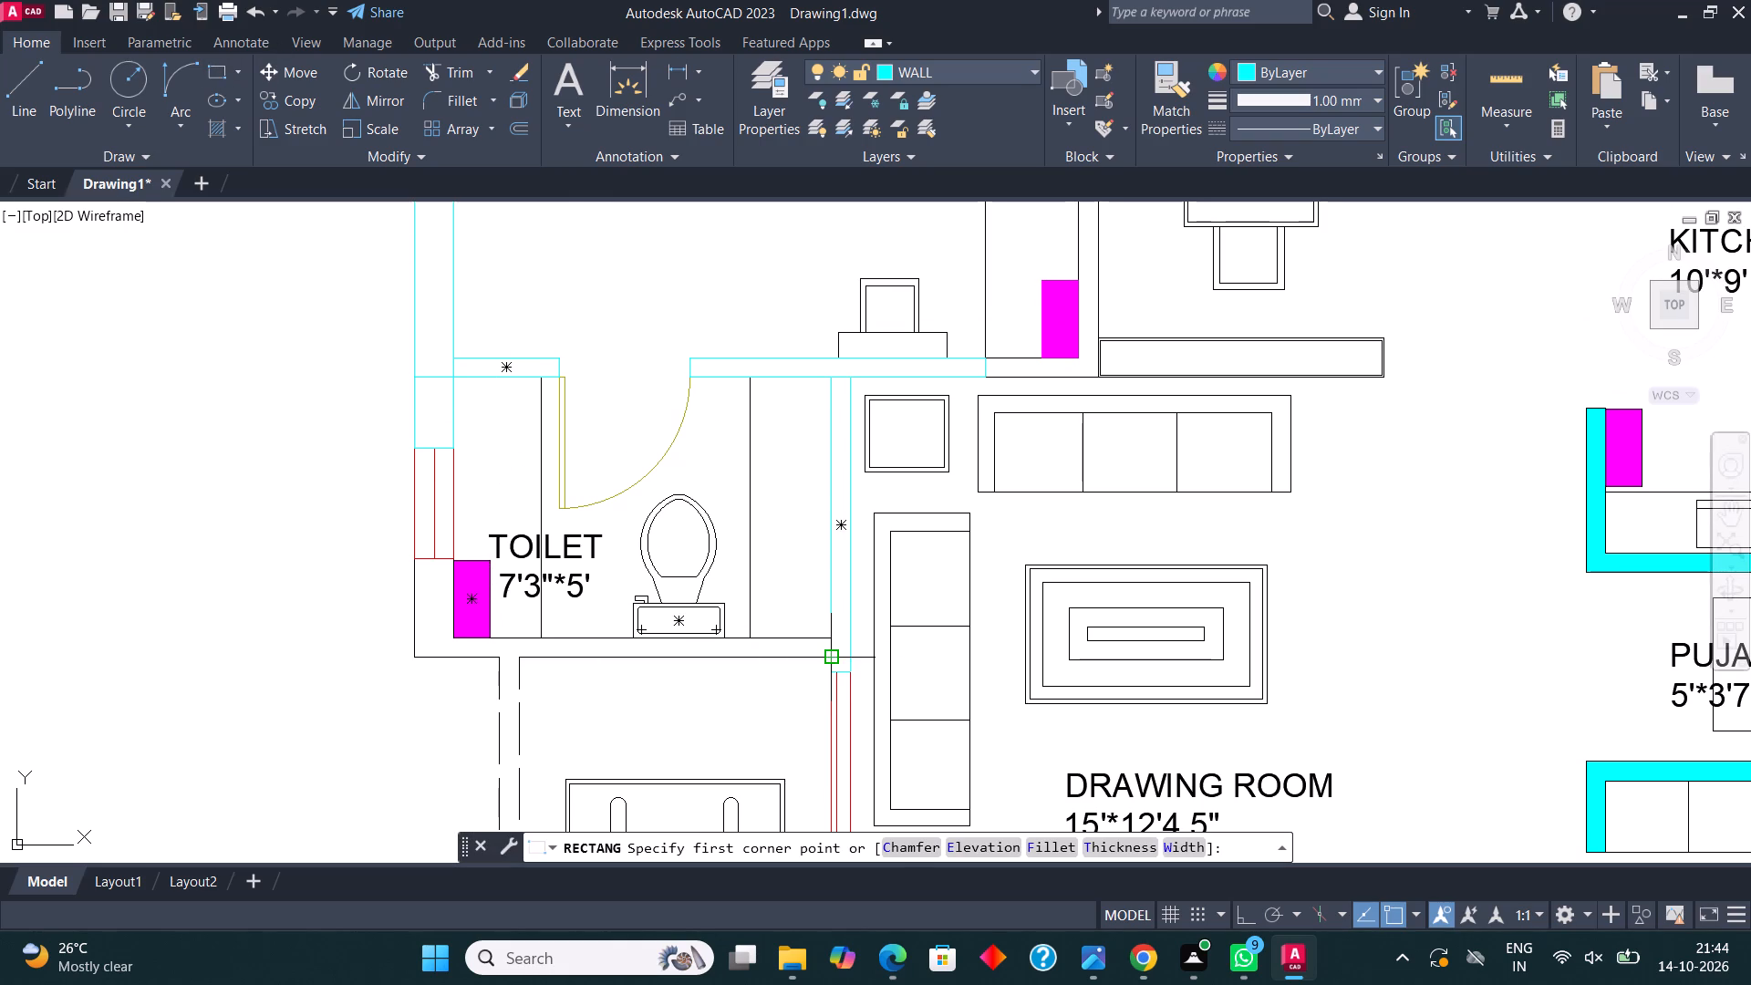
left_click(834, 658)
scroll(456, 644, "up", 2)
left_click(441, 633)
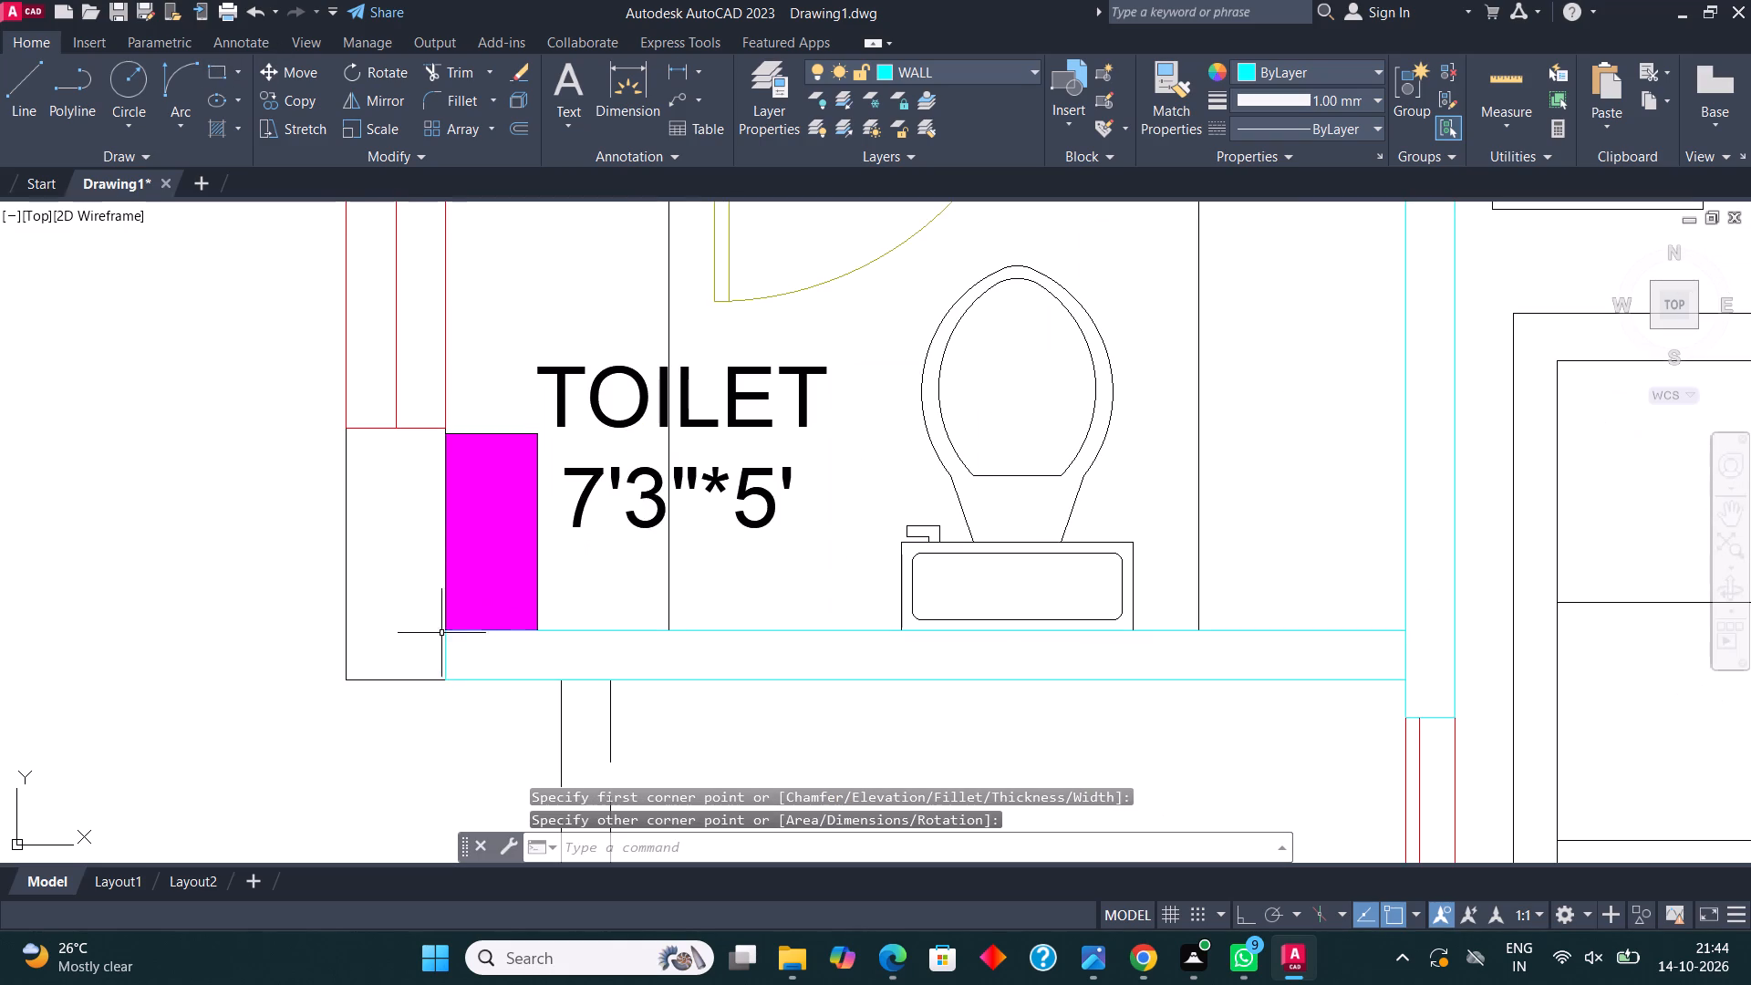
Draw a rectangle over the outer wall corner below the 7'3"*5' toilet's window, beside the column.
left_click(223, 71)
left_click(352, 419)
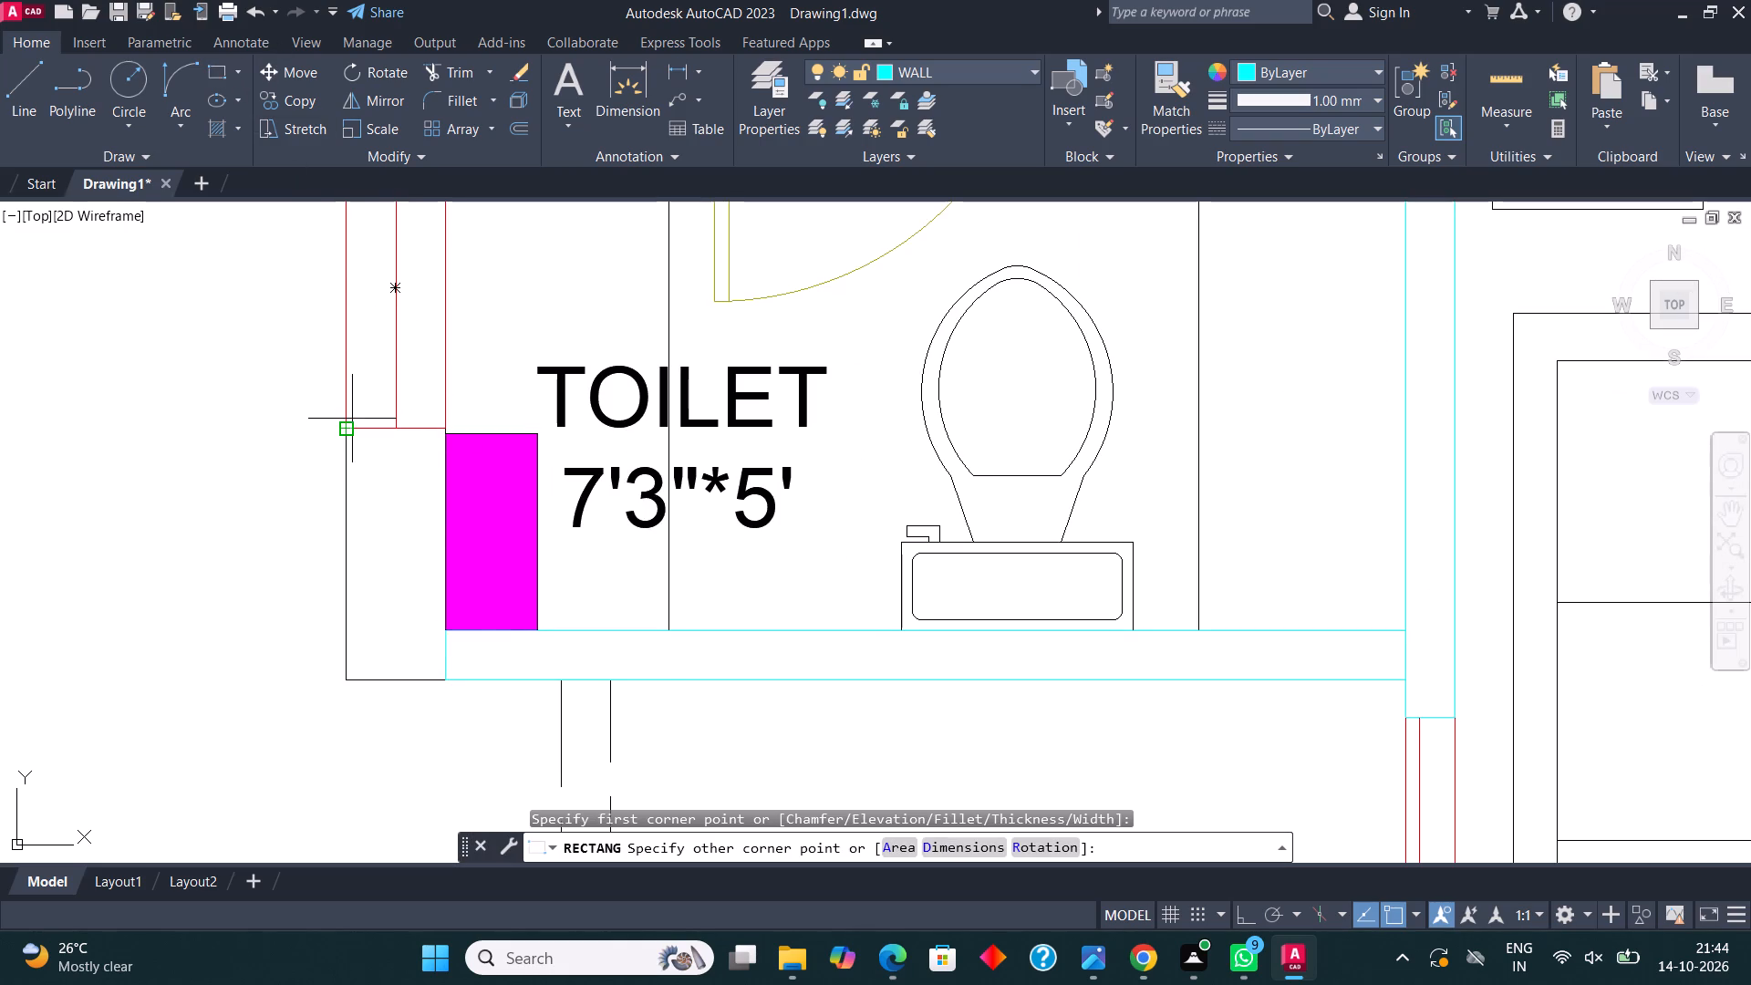
left_click(443, 674)
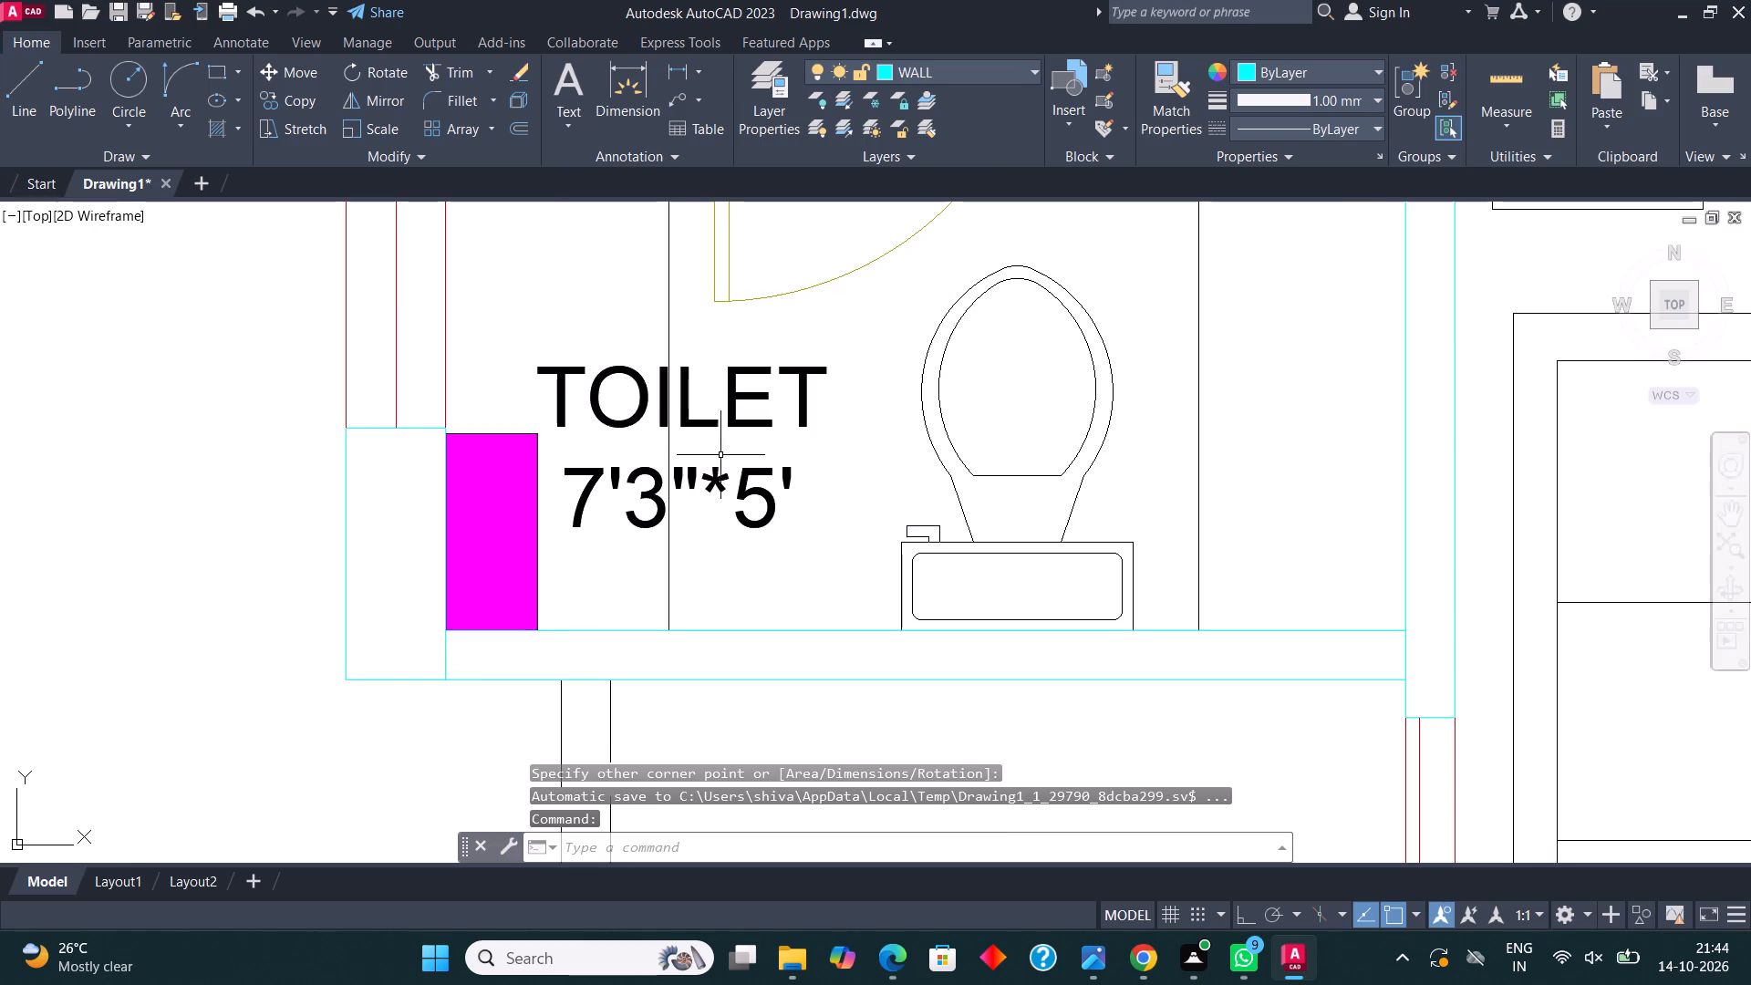
Draw a rectangle over the wall between the store and the shoe rack, from the puja wall to the outer wall's inner face.
scroll(731, 455, "down", 3)
middle_click_drag(943, 647, 858, 534)
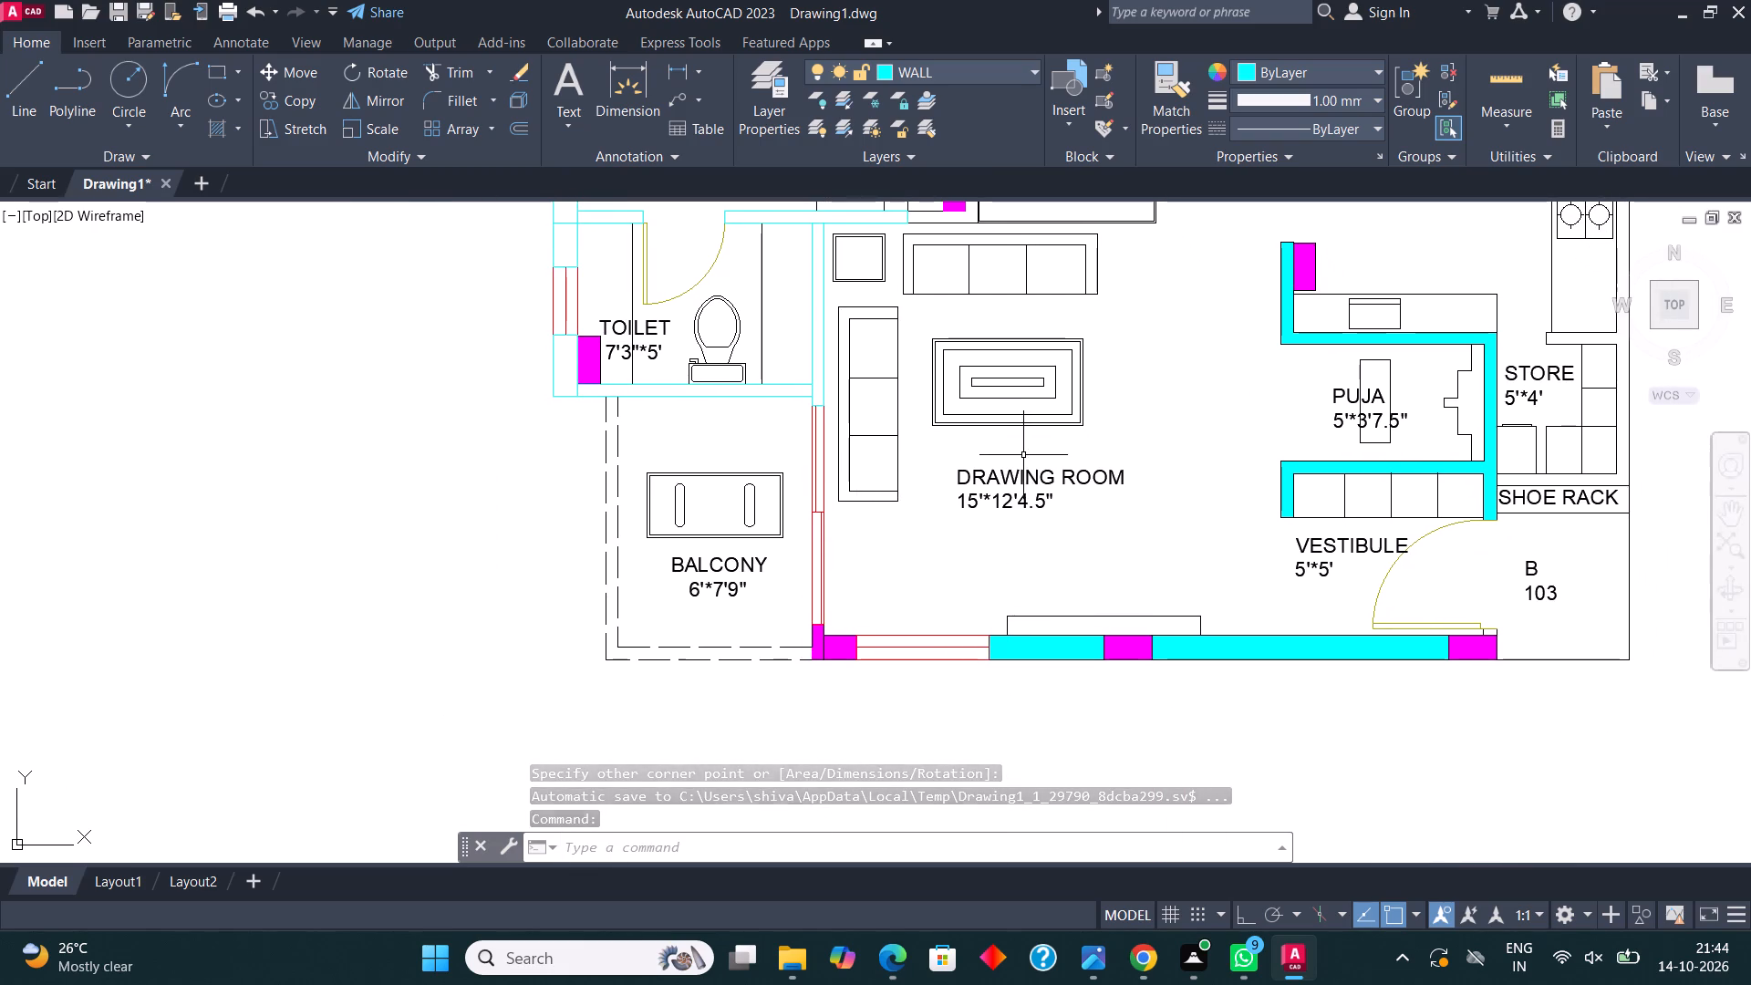
middle_click_drag(1019, 455, 721, 623)
scroll(1038, 619, "down", 1)
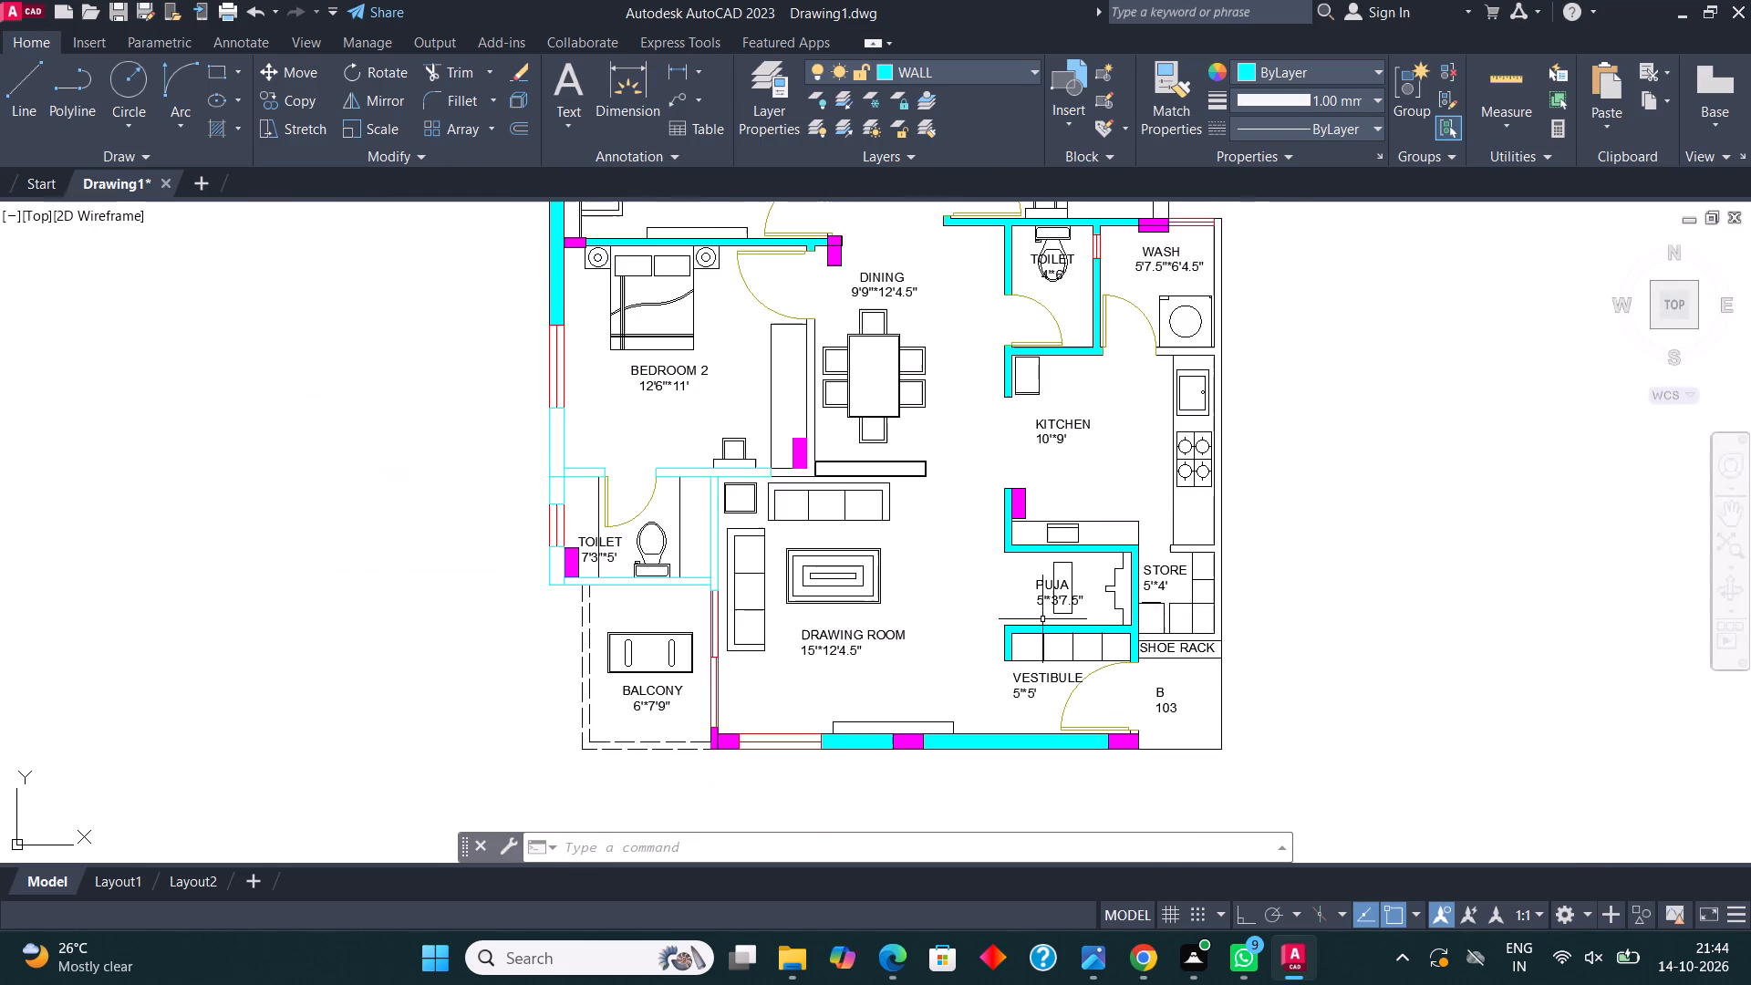
scroll(1233, 632, "up", 3)
middle_click_drag(1166, 657, 1078, 608)
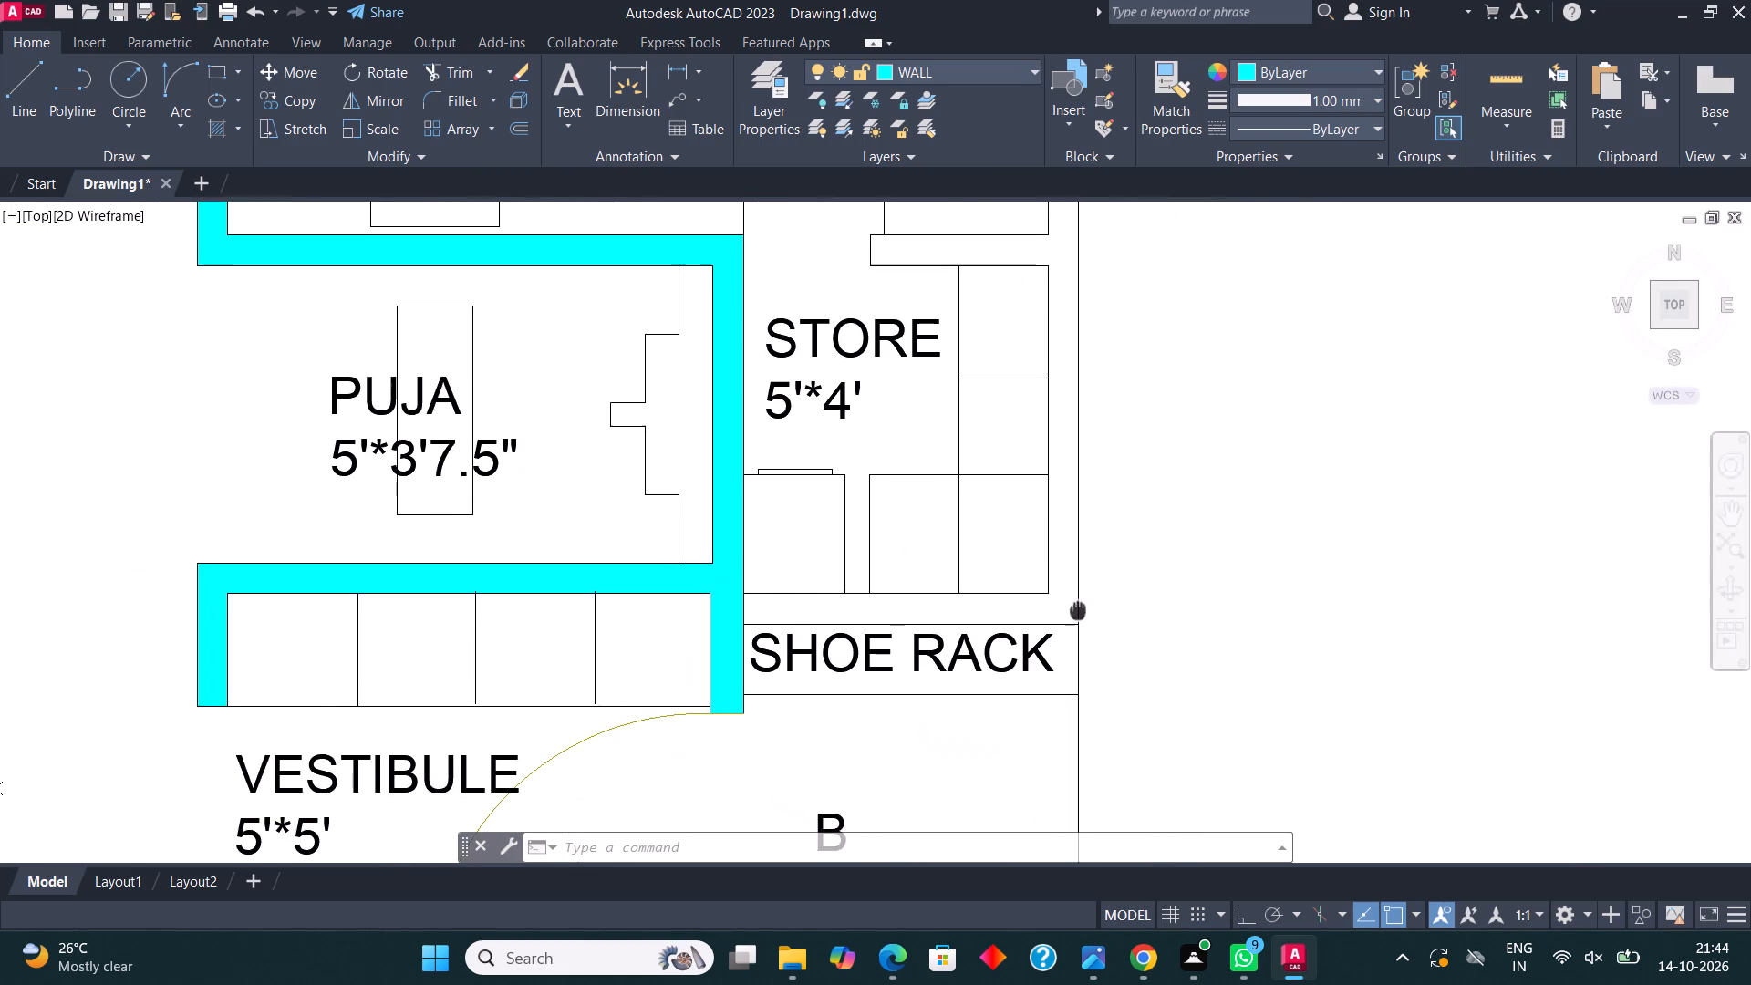
middle_click_drag(1078, 608, 1097, 599)
left_click(217, 73)
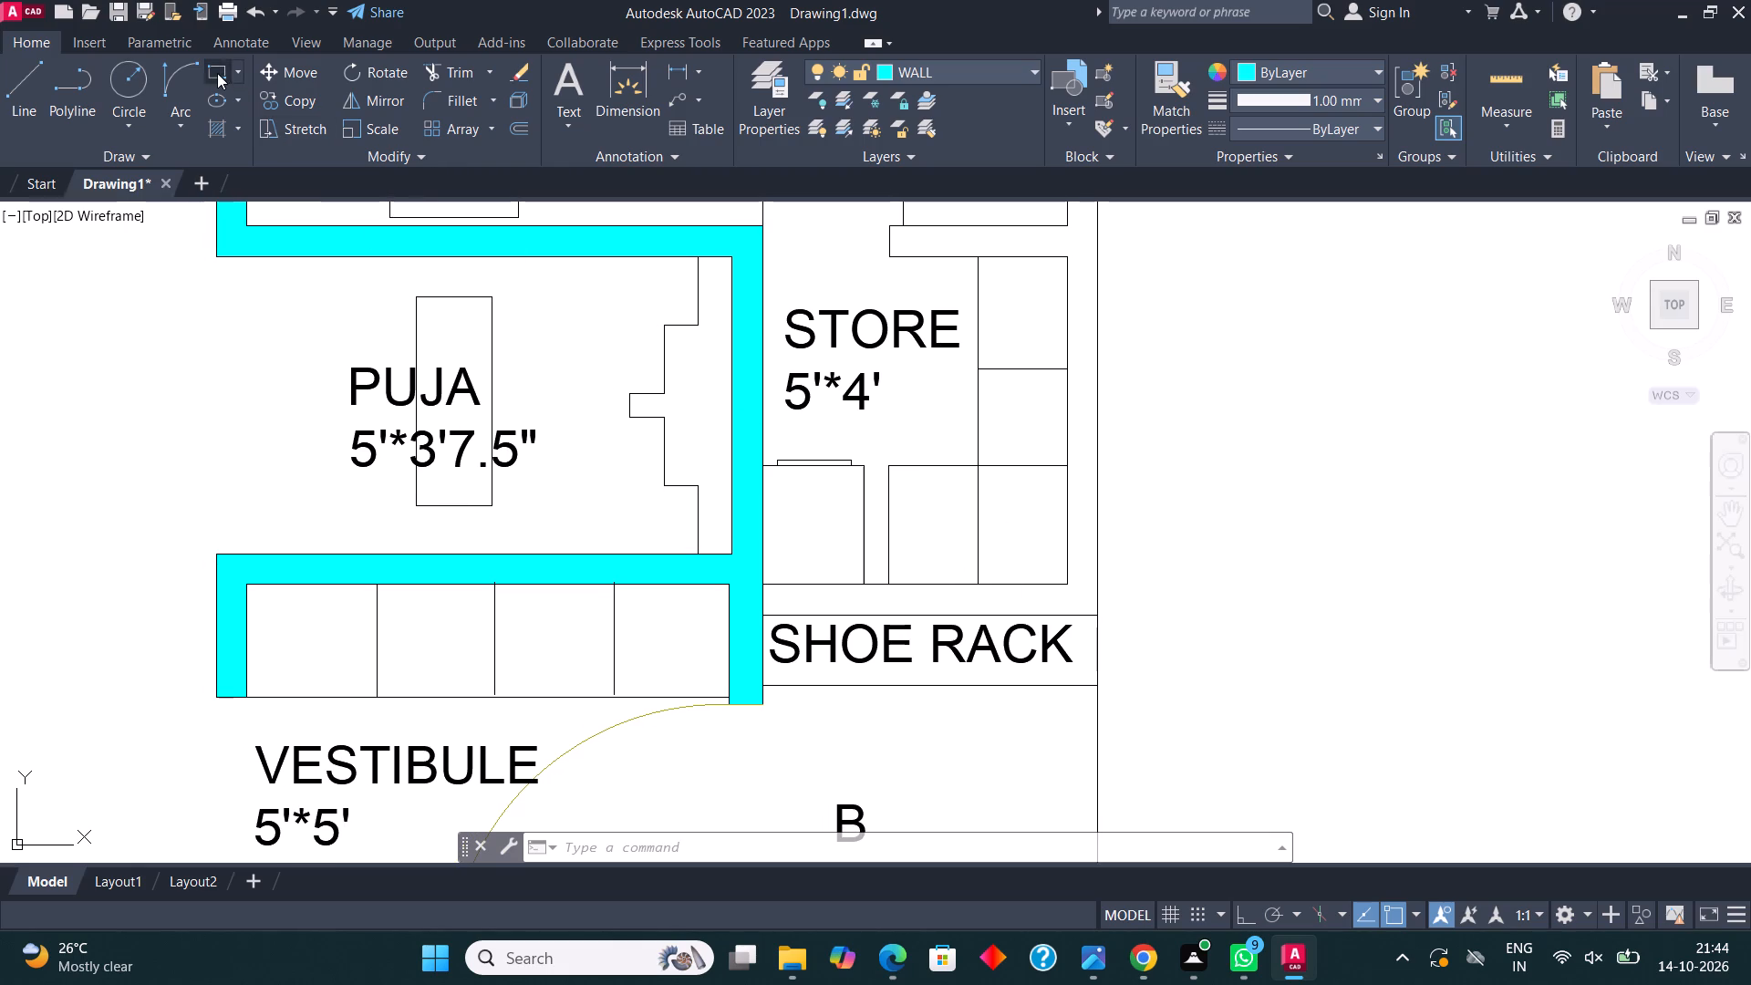
left_click(755, 617)
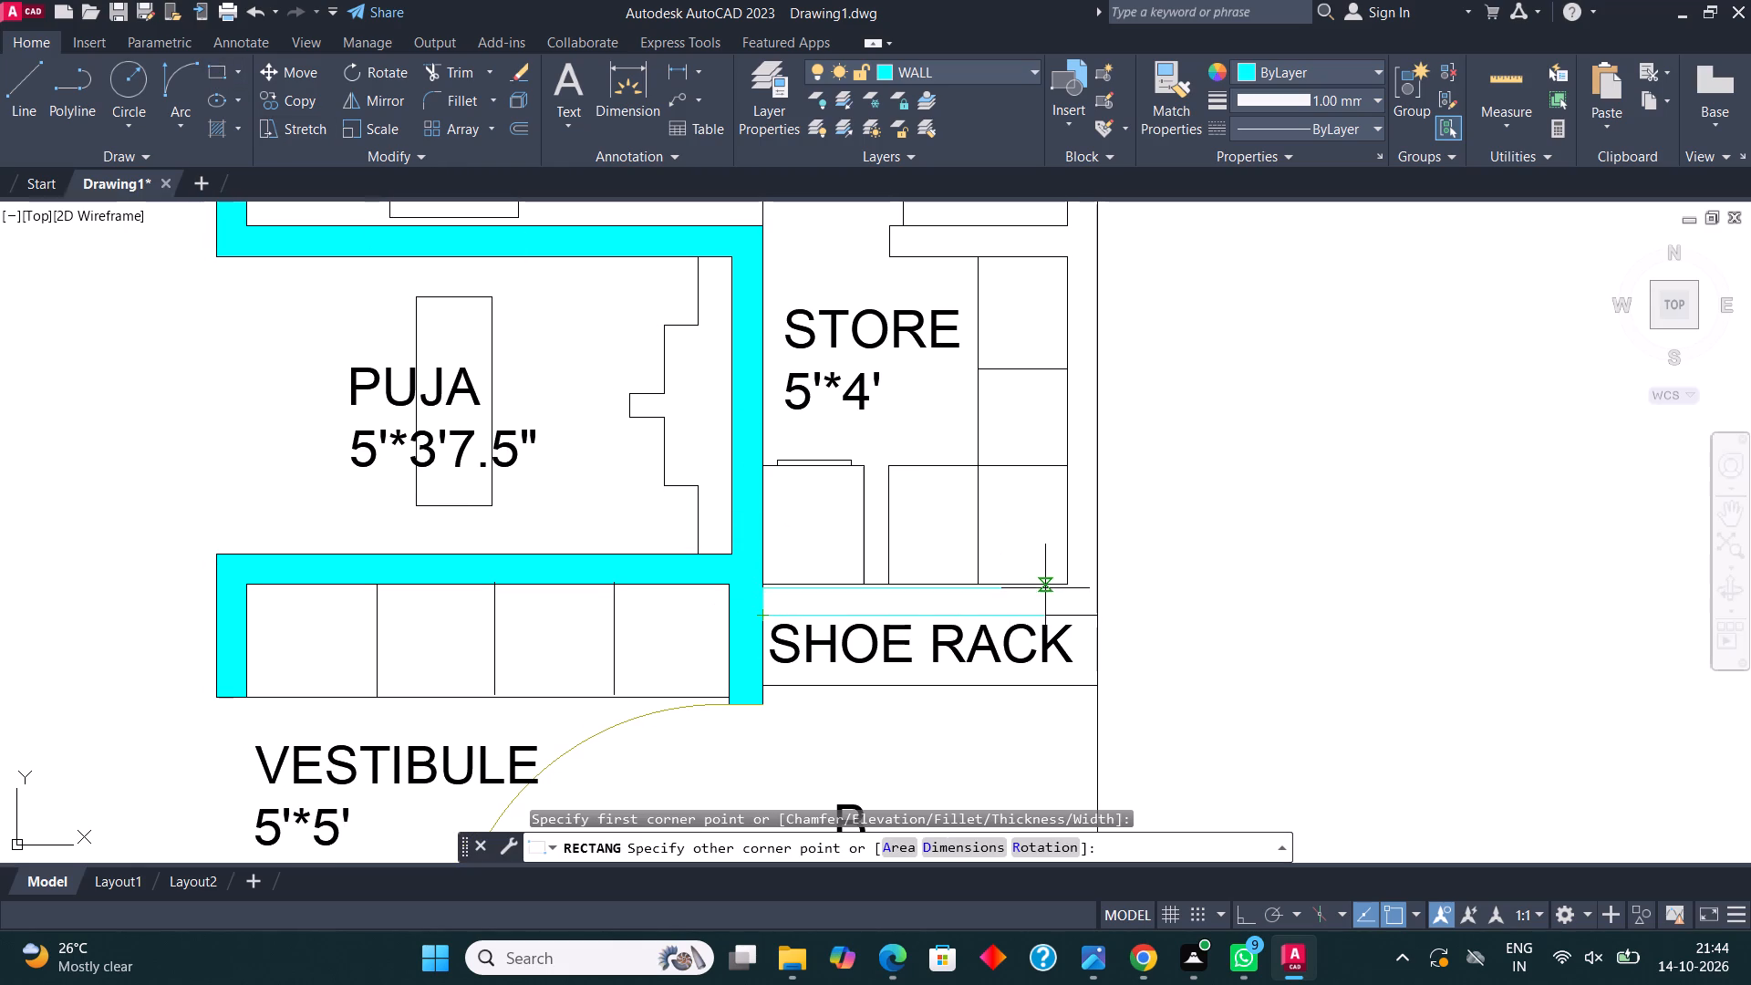
left_click(1066, 586)
Draw one long rectangle over the outer wall running from the shoe rack up past the store and kitchen to the wash's upper corner.
left_click(212, 70)
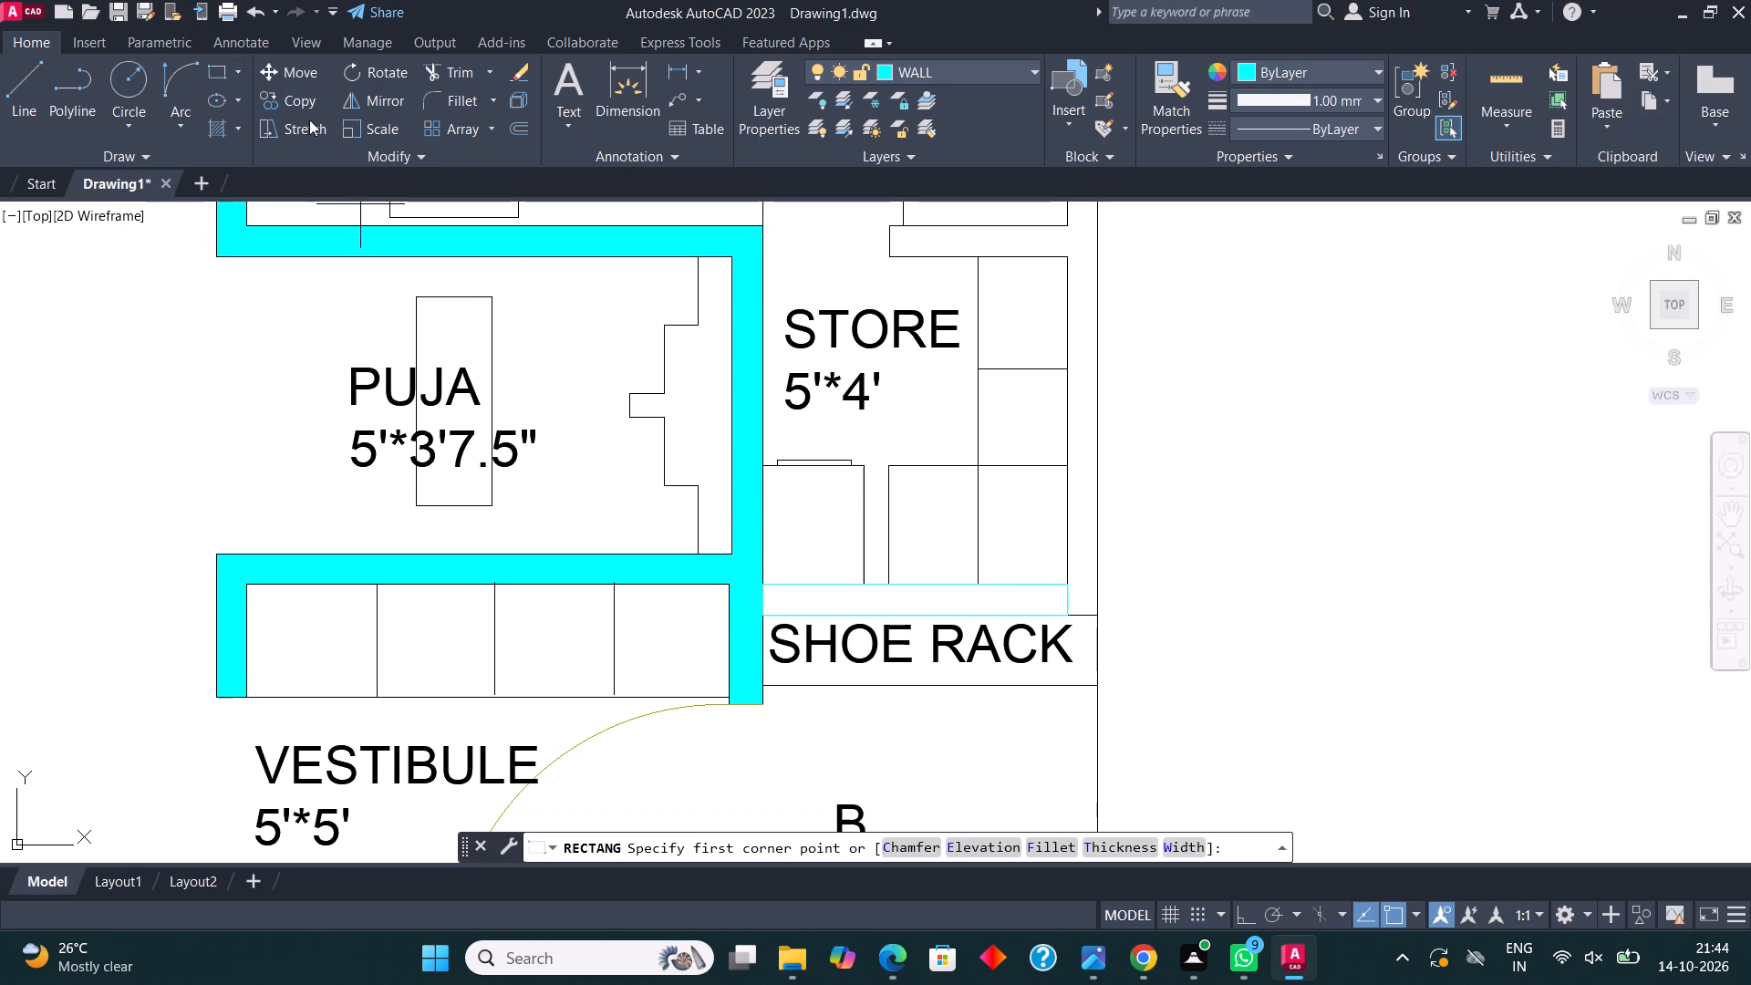
left_click(1071, 619)
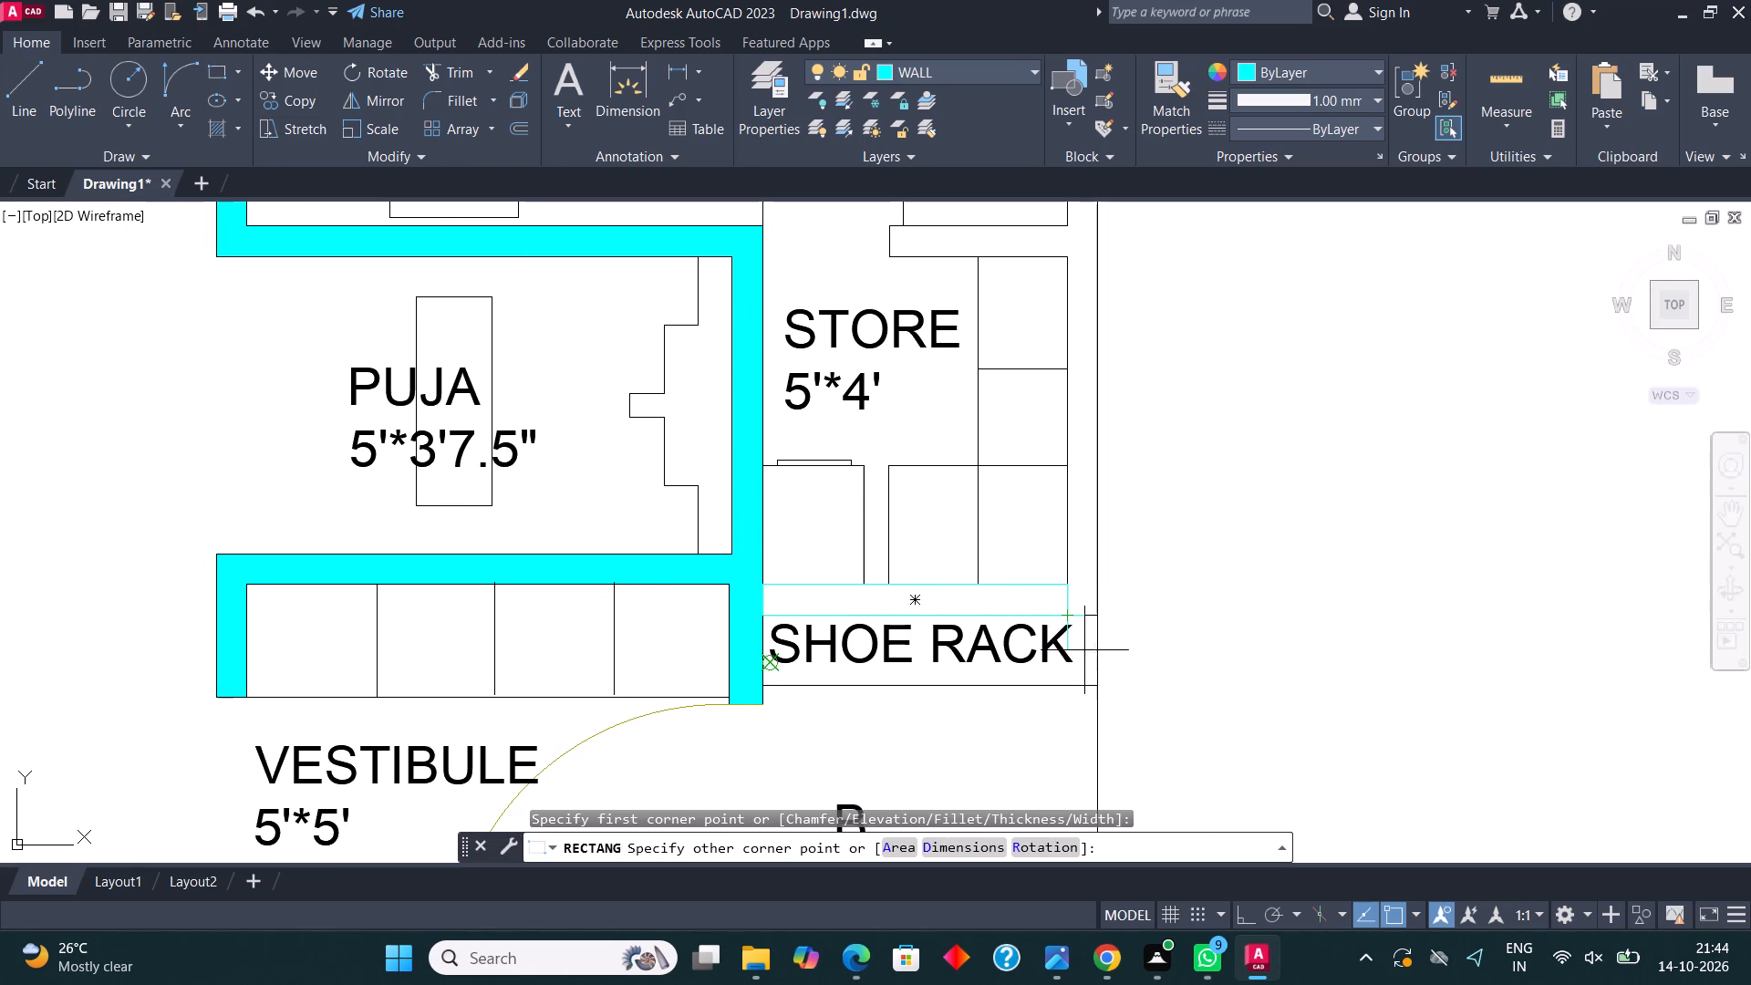
scroll(1096, 689, "down", 3)
scroll(1095, 273, "up", 3)
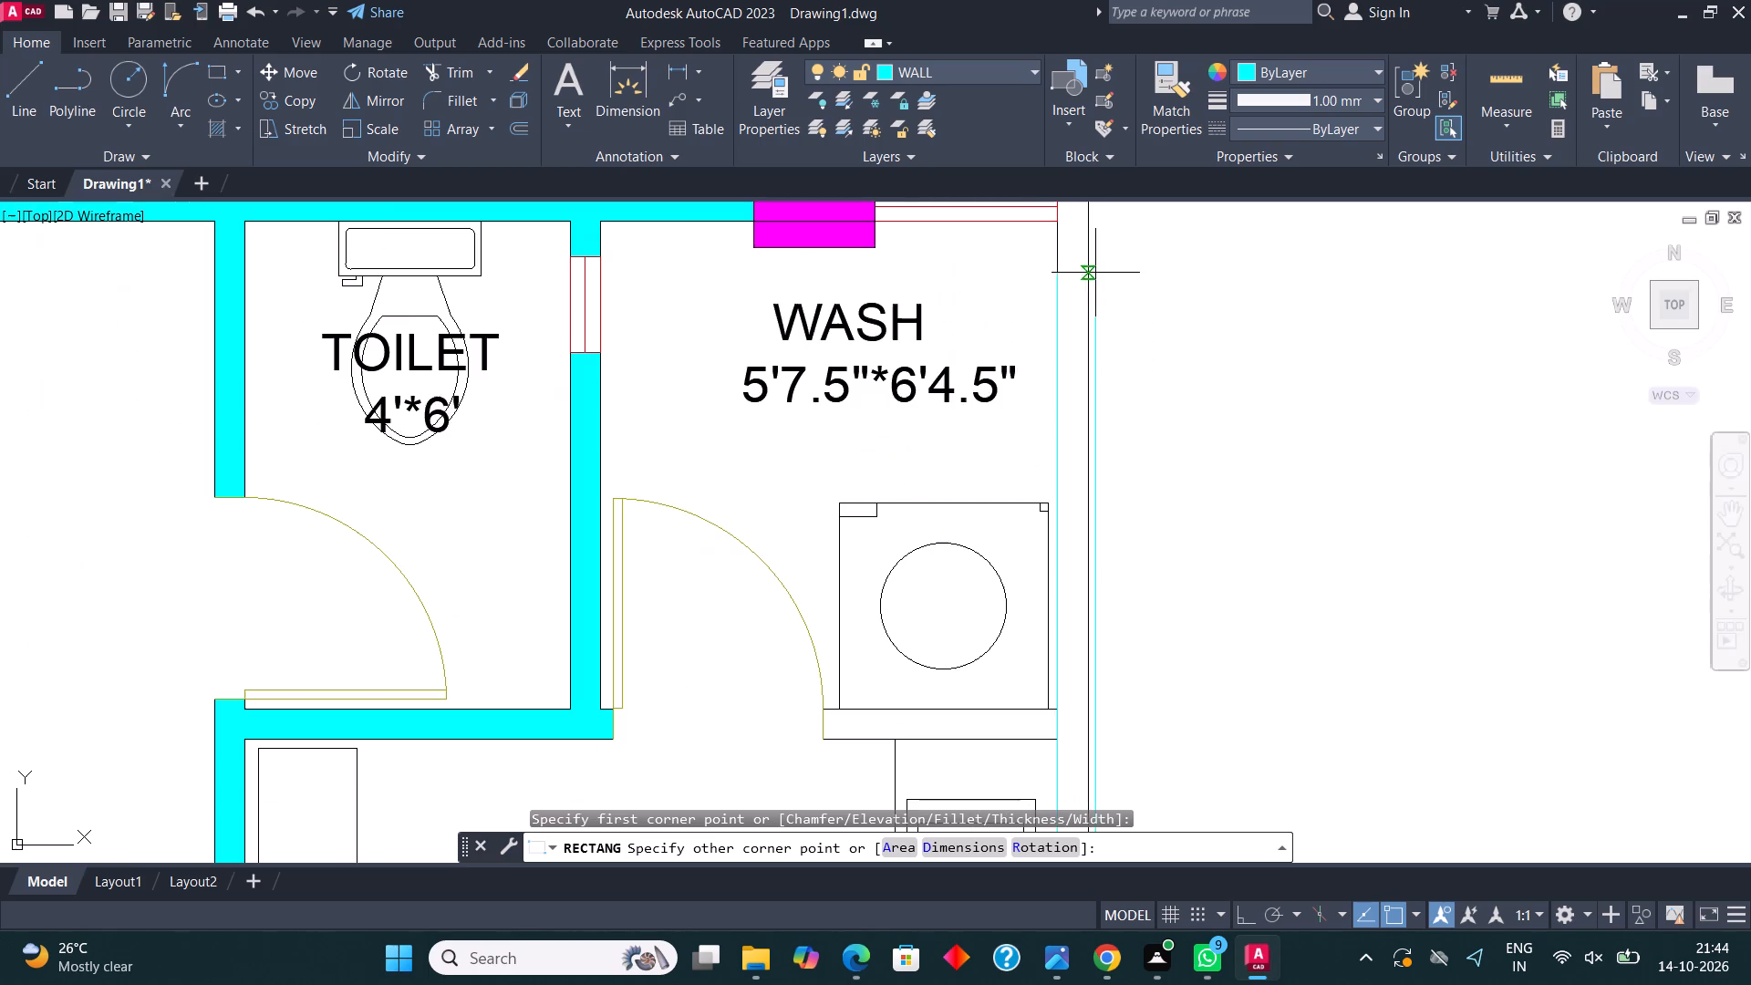
scroll(1090, 332, "down", 2)
middle_click_drag(1091, 353, 1094, 496)
scroll(1091, 427, "up", 2)
left_click(1093, 416)
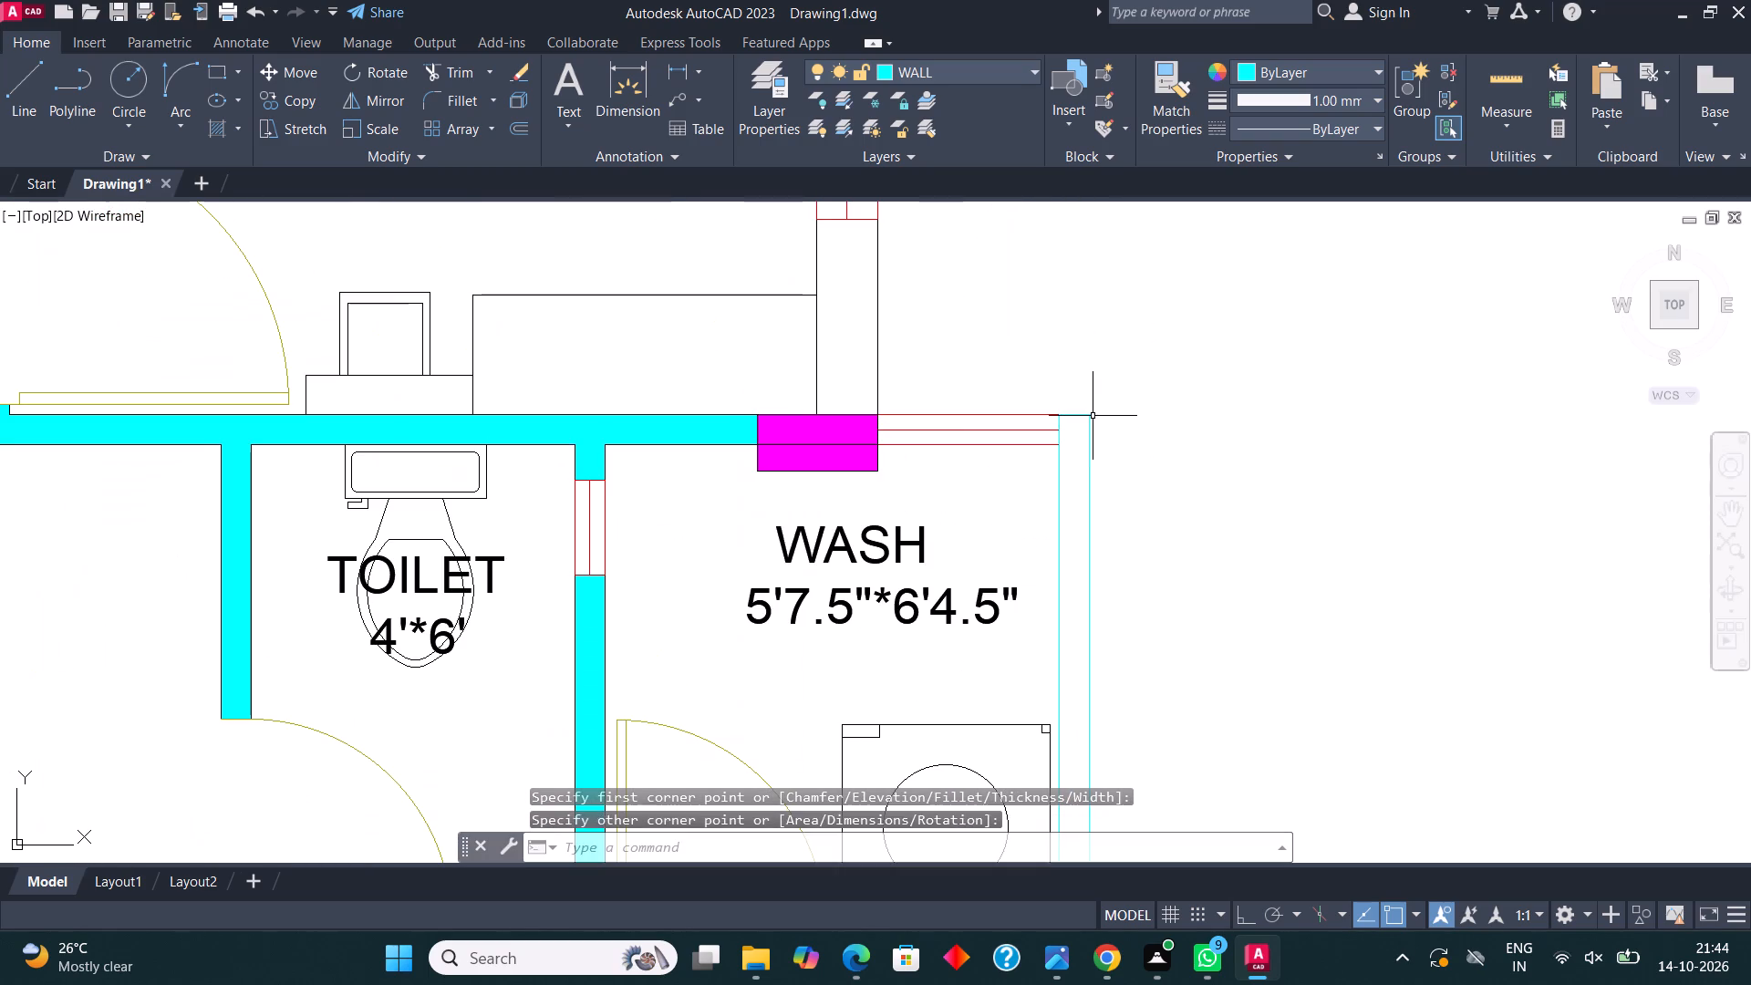
Draw a rectangle over the wall between the wash and the kitchen, from the door jamb to the outer wall.
scroll(1104, 371, "down", 3)
middle_click_drag(1074, 520, 1060, 489)
scroll(1062, 477, "up", 4)
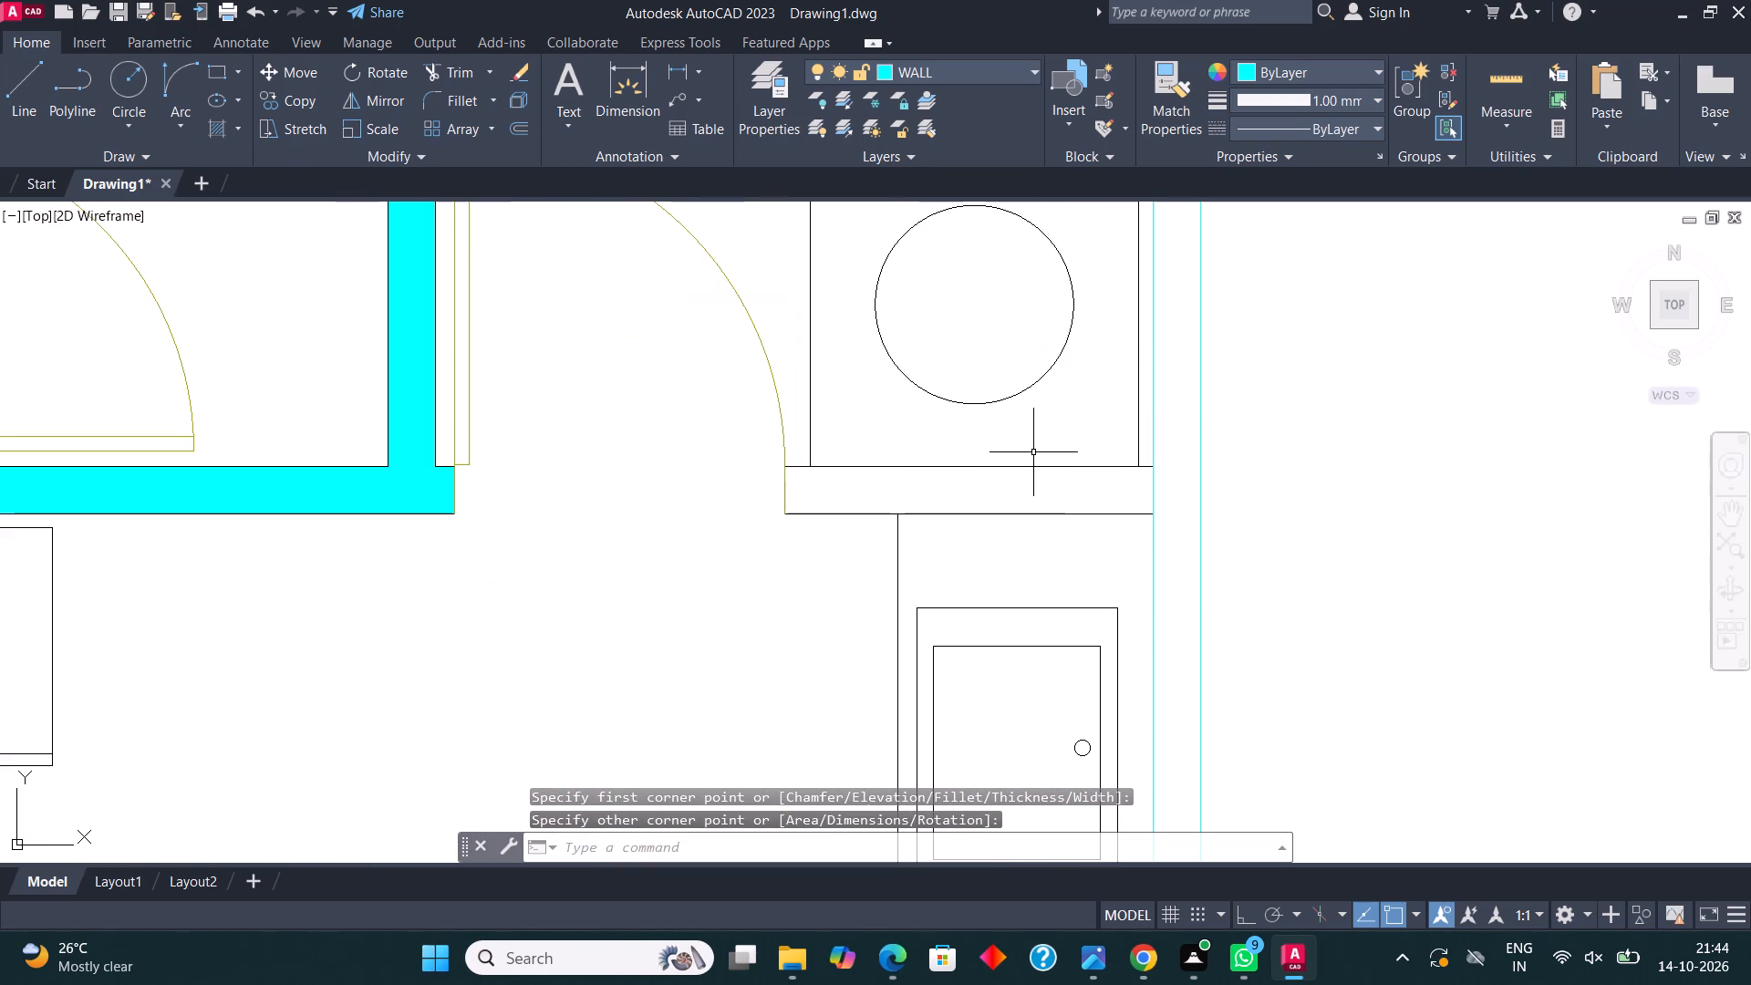
left_click(215, 60)
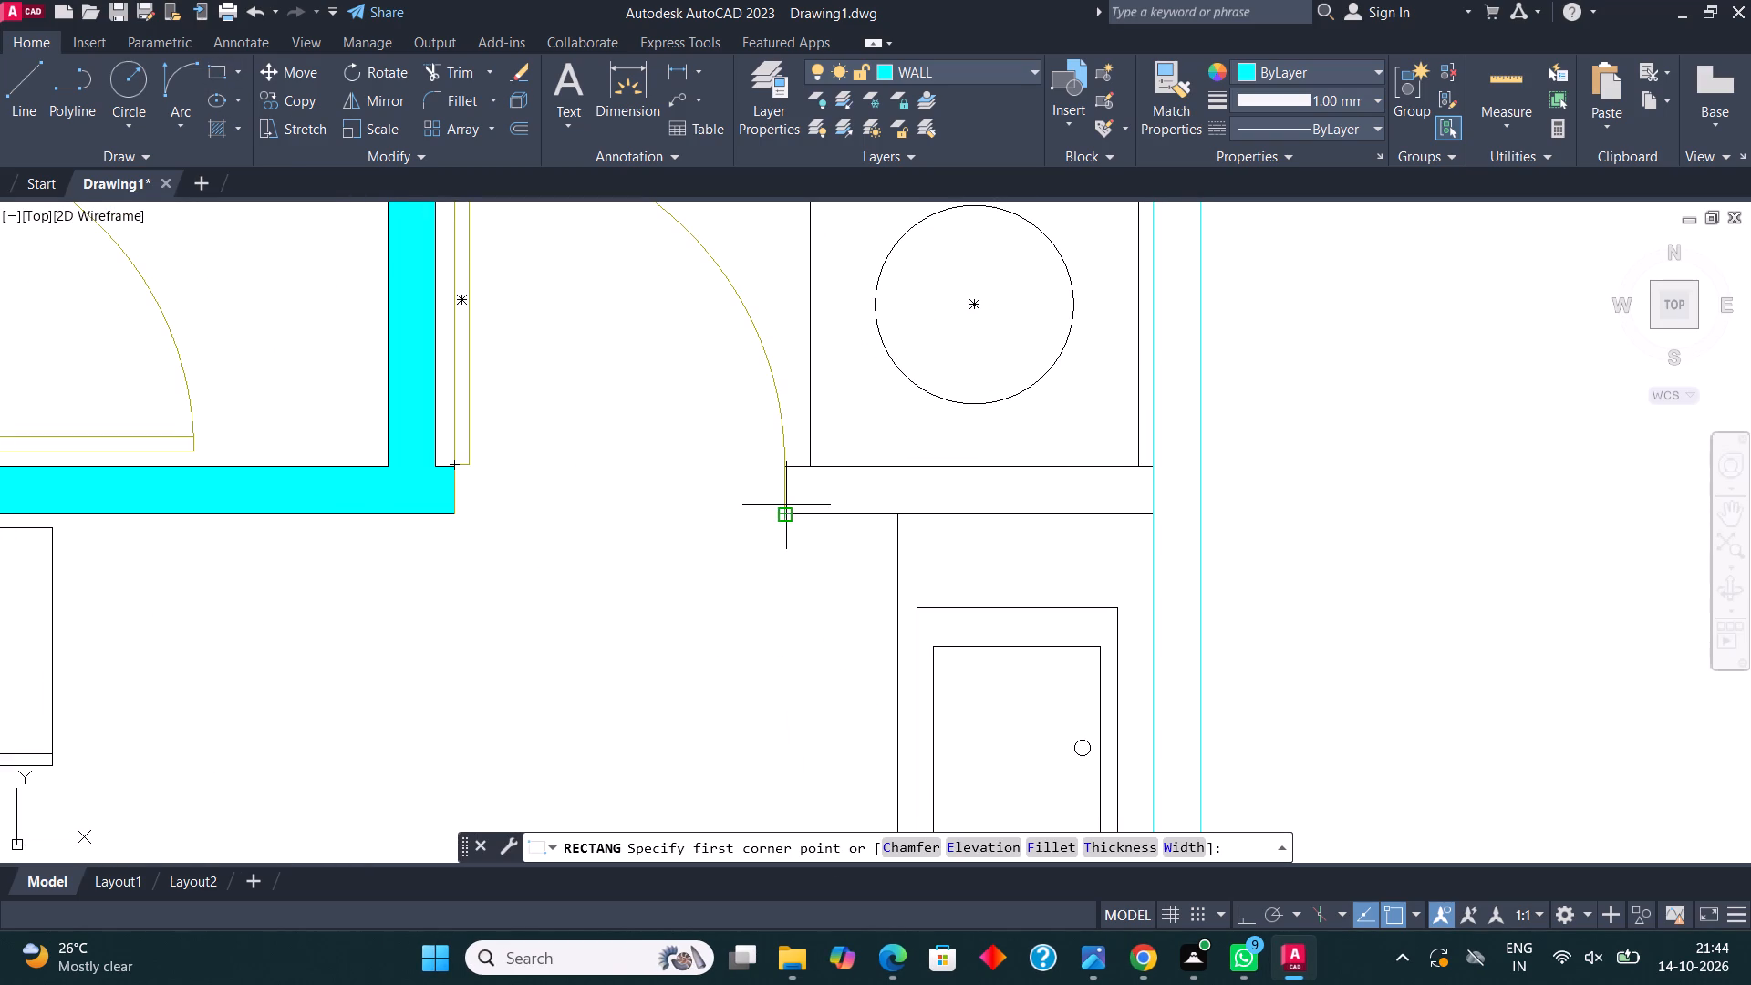
left_click(786, 505)
left_click(1152, 470)
Draw a rectangle over the short wall between the kitchen counter and the store, up to the outer wall.
scroll(1138, 373, "down", 3)
middle_click_drag(1134, 498, 1115, 396)
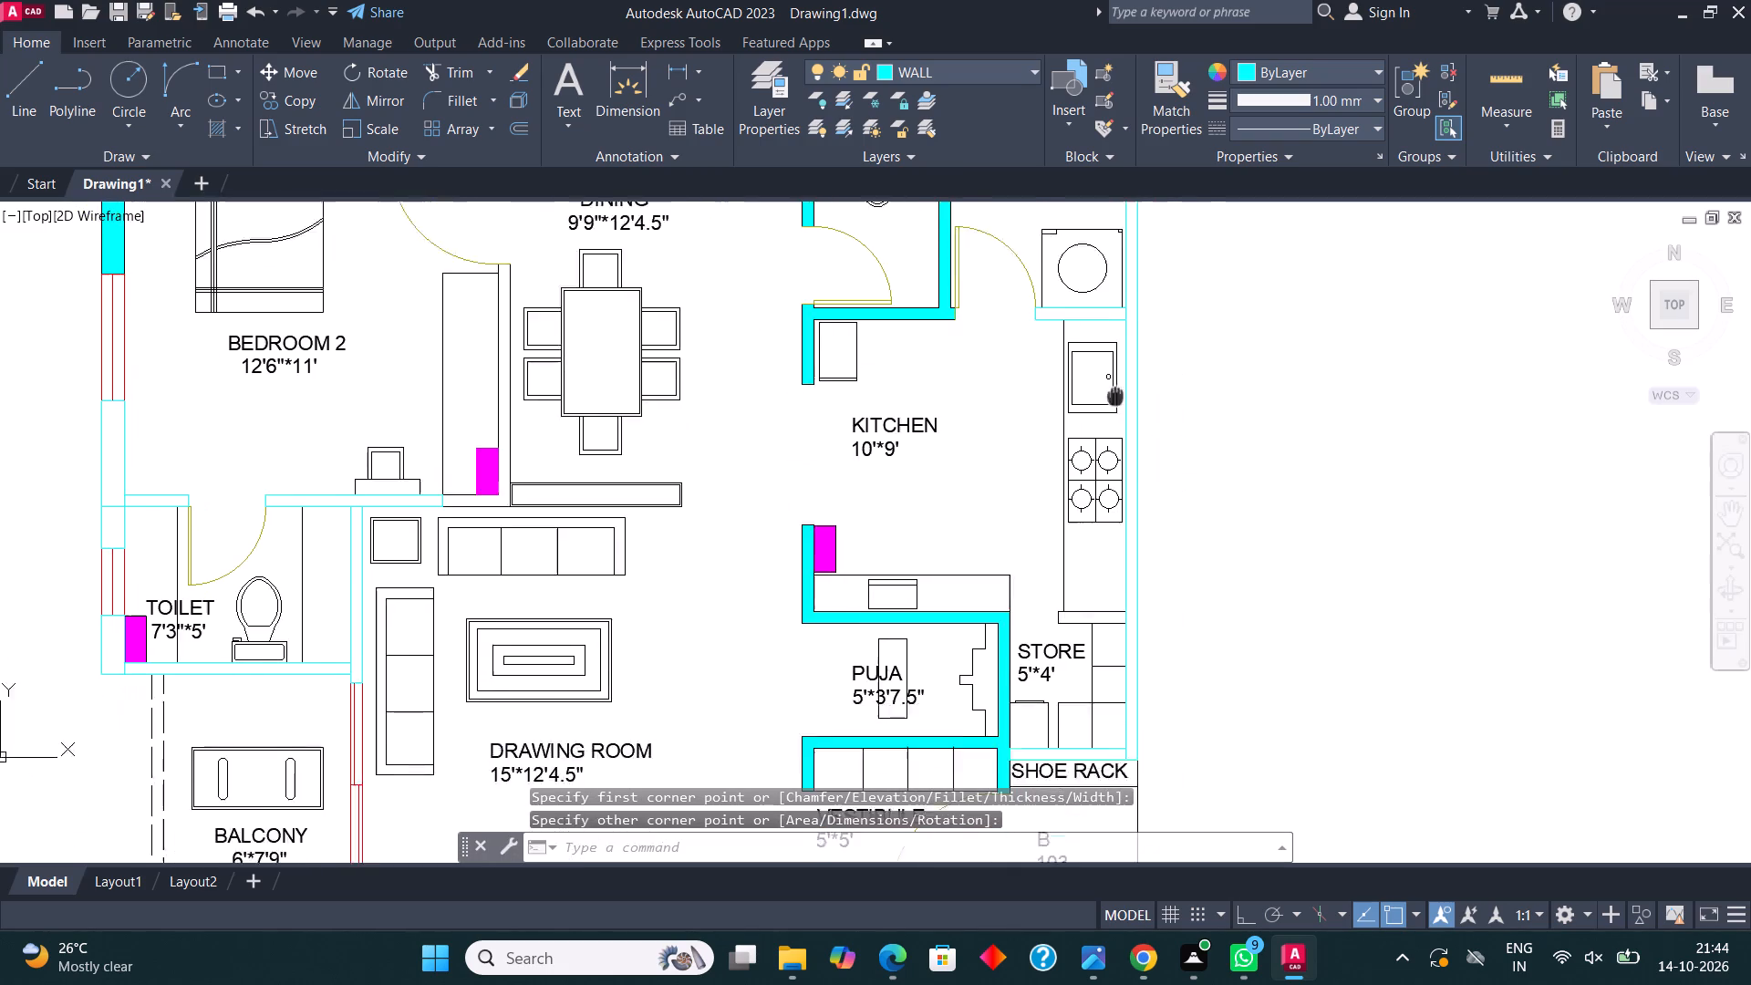
middle_click_drag(1115, 396, 1110, 341)
scroll(1106, 551, "up", 4)
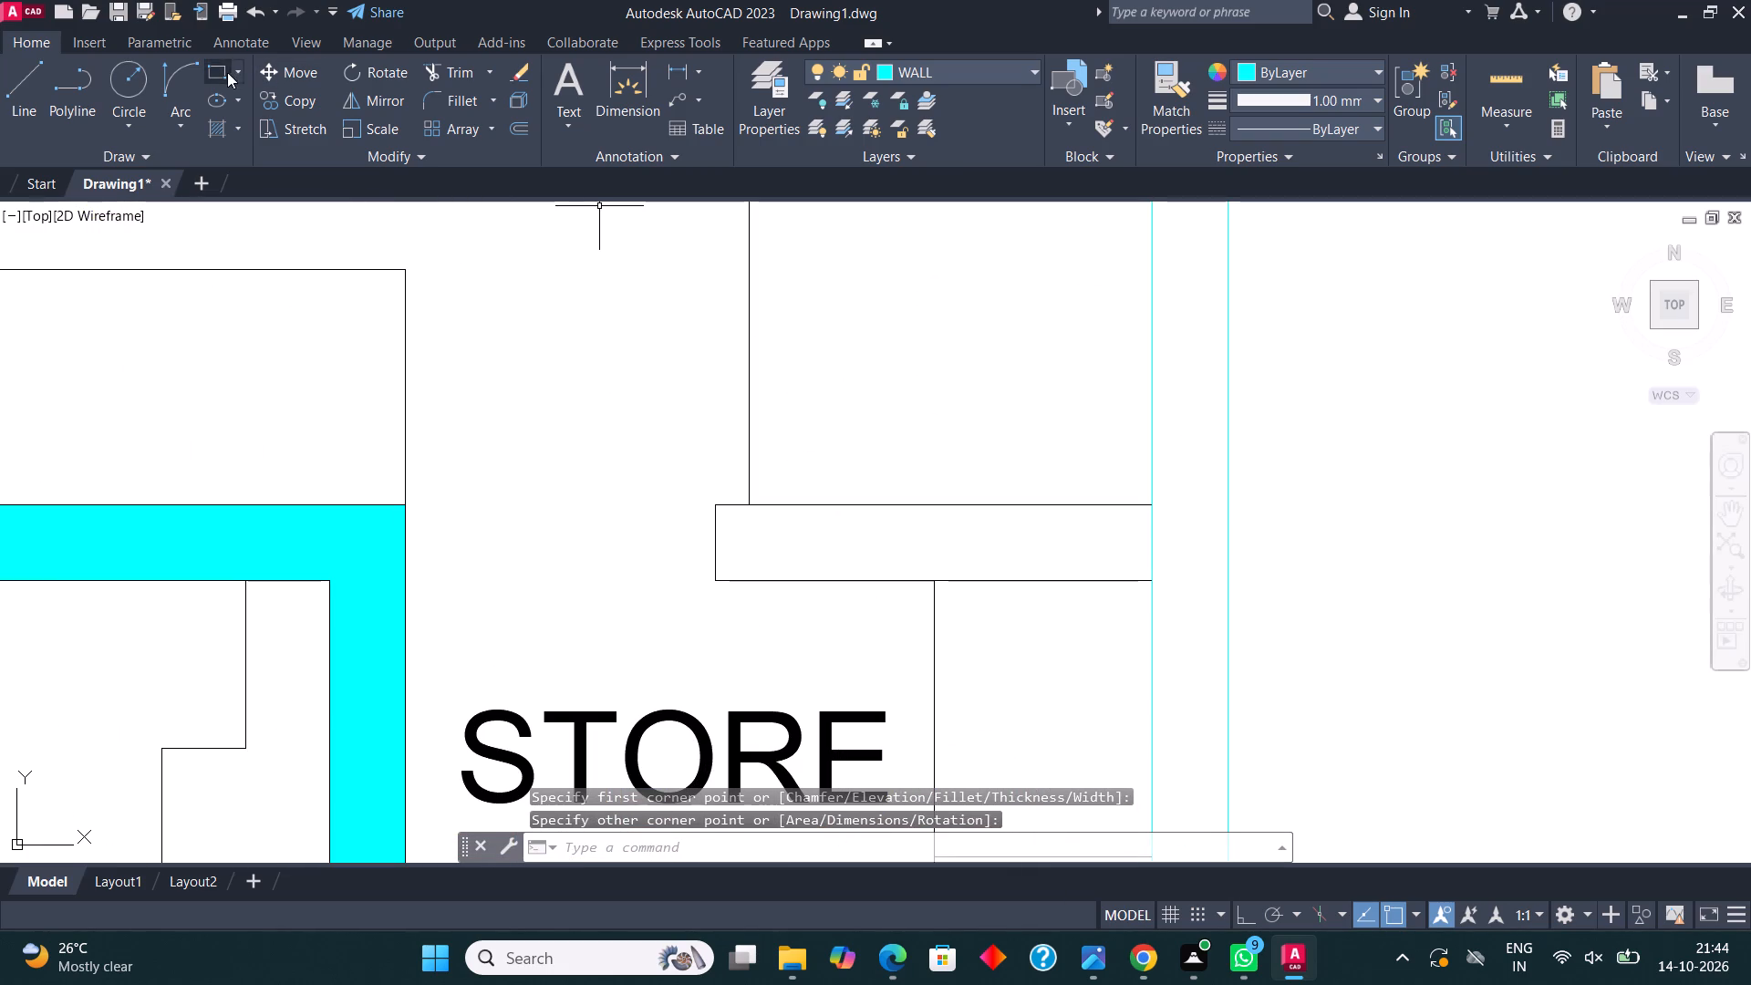
left_click(227, 72)
left_click(713, 577)
left_click(1159, 509)
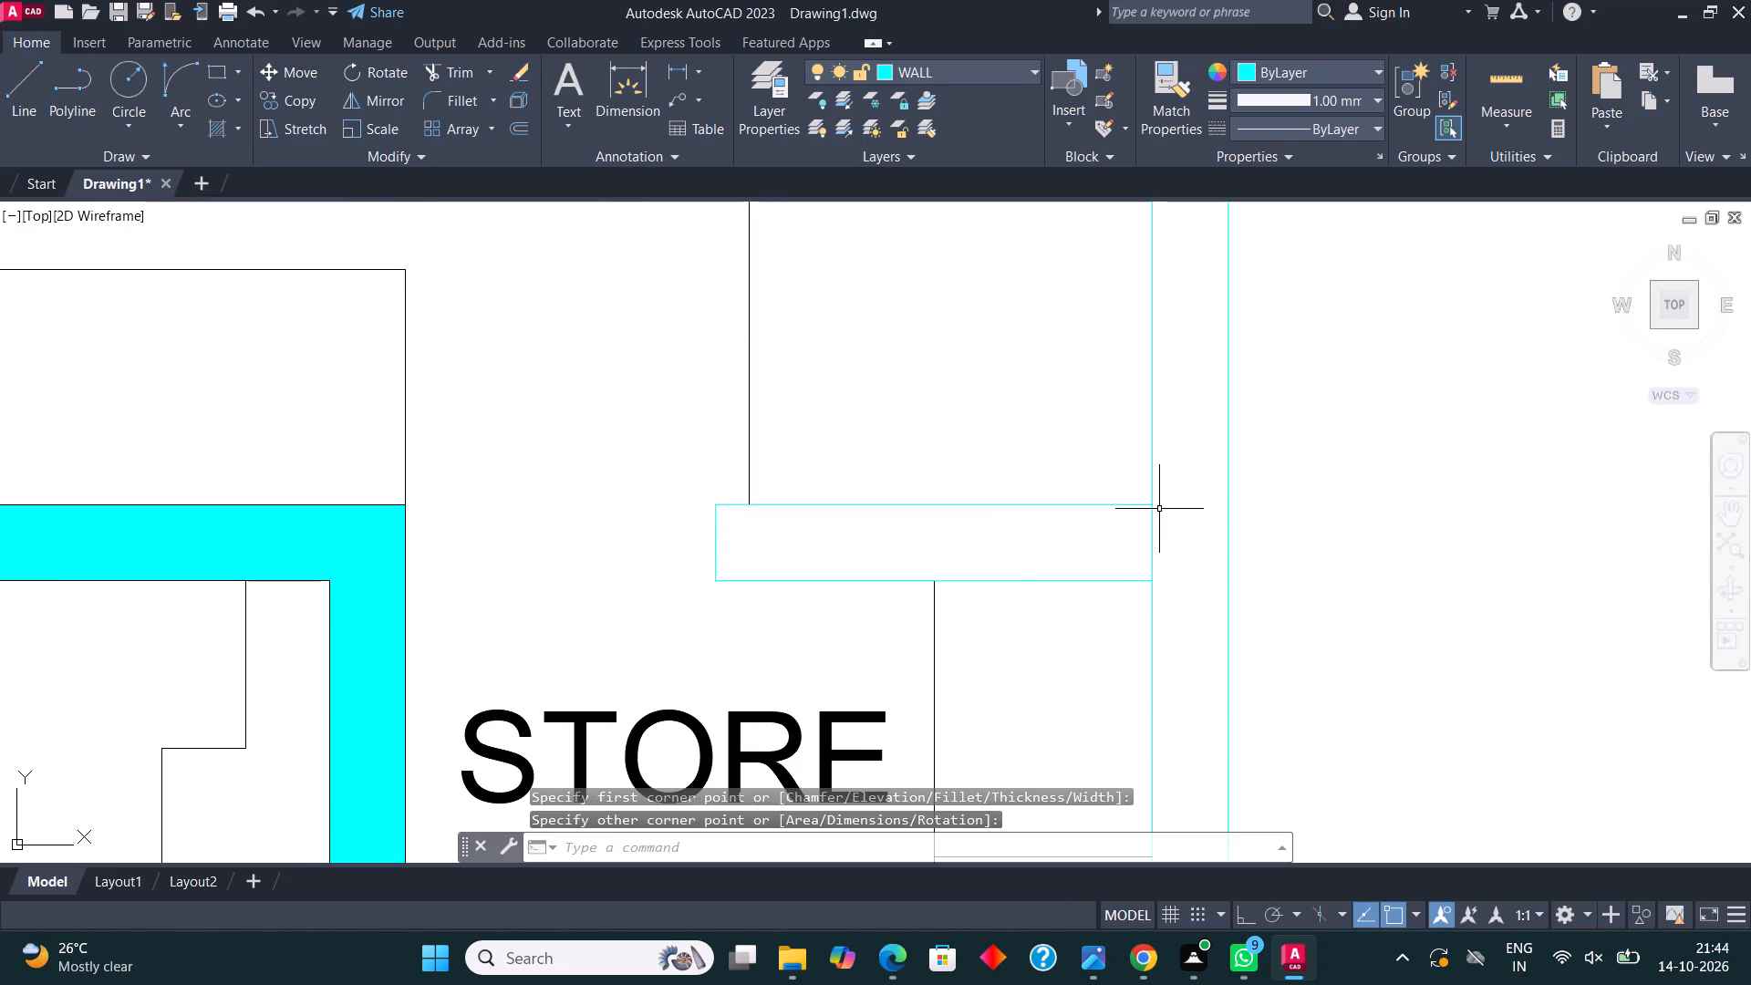
Look over the whole floor plan for walls still without an outline or a hatch.
scroll(1001, 388, "down", 4)
scroll(992, 522, "up", 2)
scroll(908, 605, "down", 1)
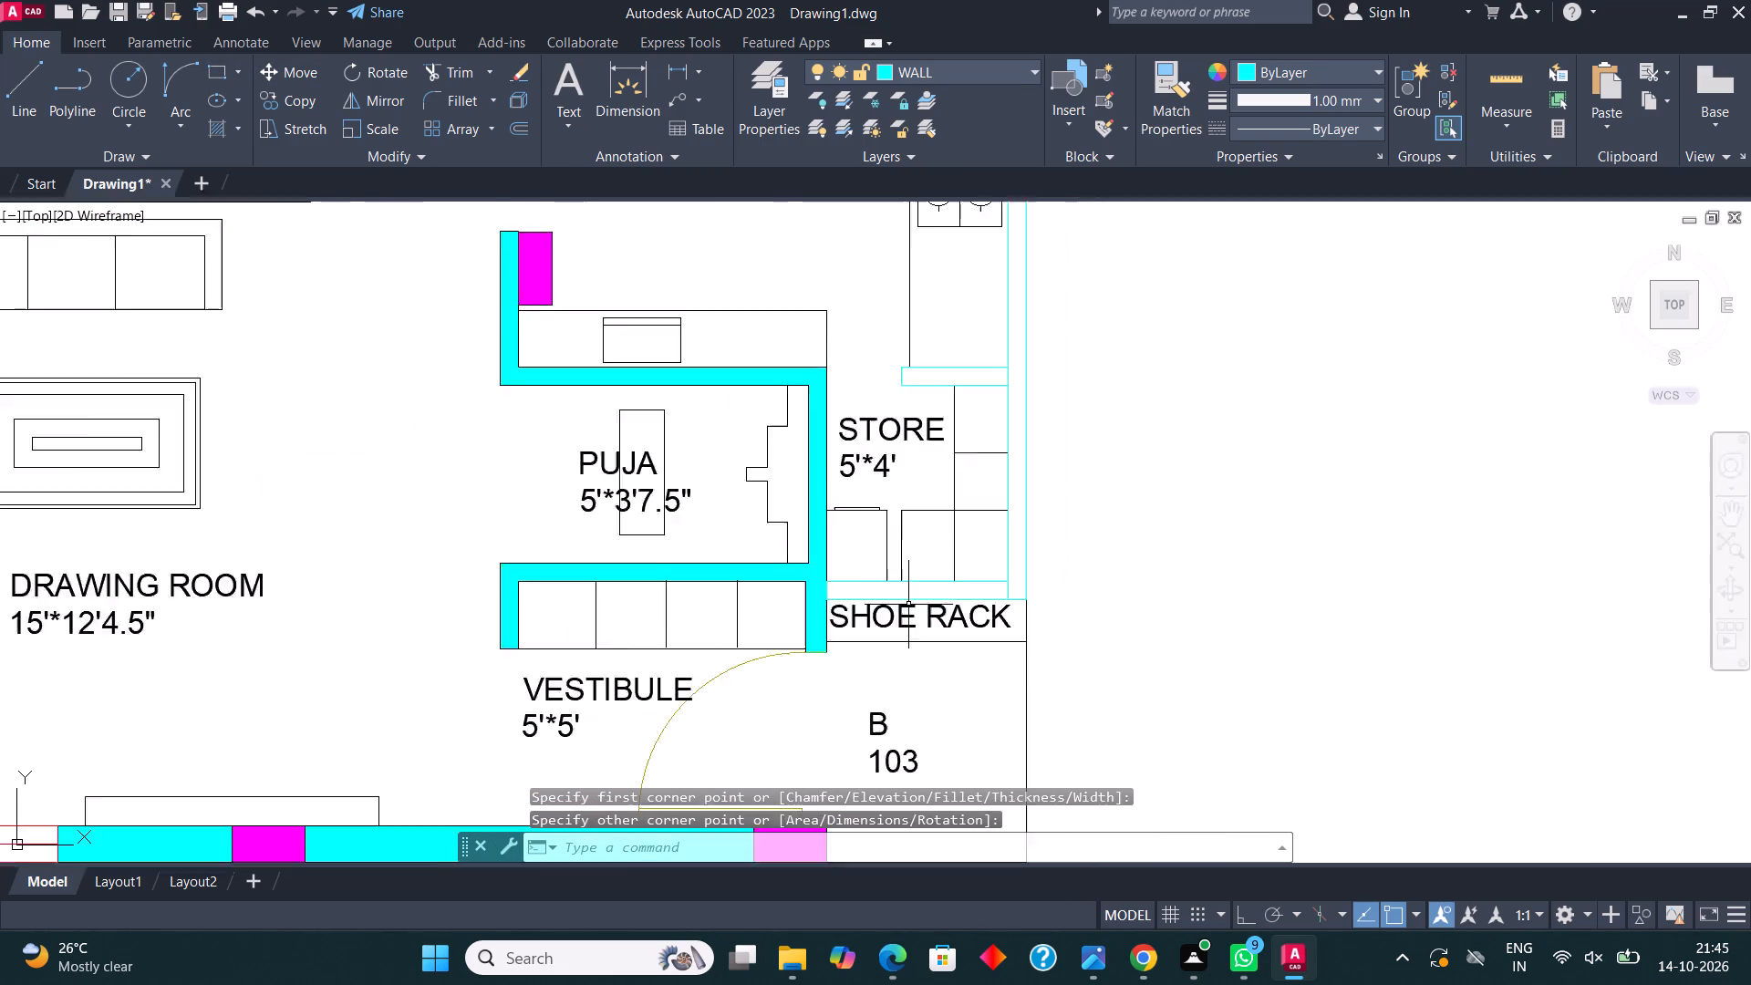
scroll(908, 605, "down", 1)
middle_click_drag(761, 483, 833, 527)
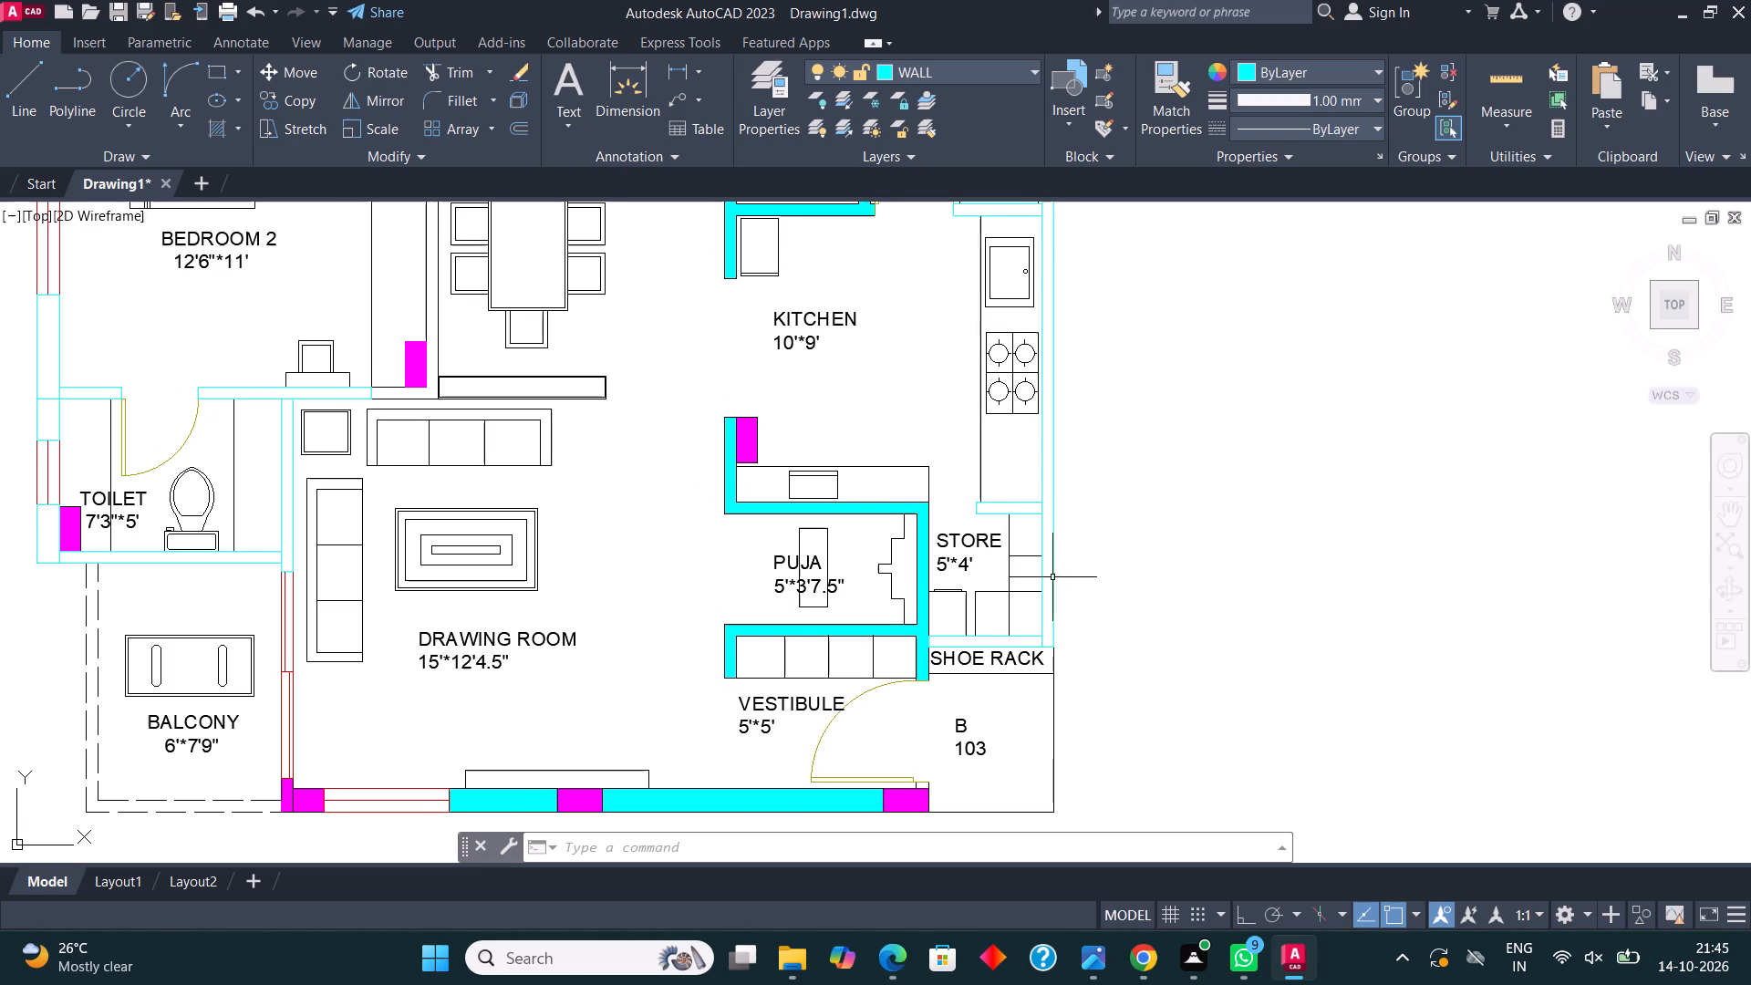
scroll(1103, 638, "down", 2)
scroll(847, 480, "up", 1)
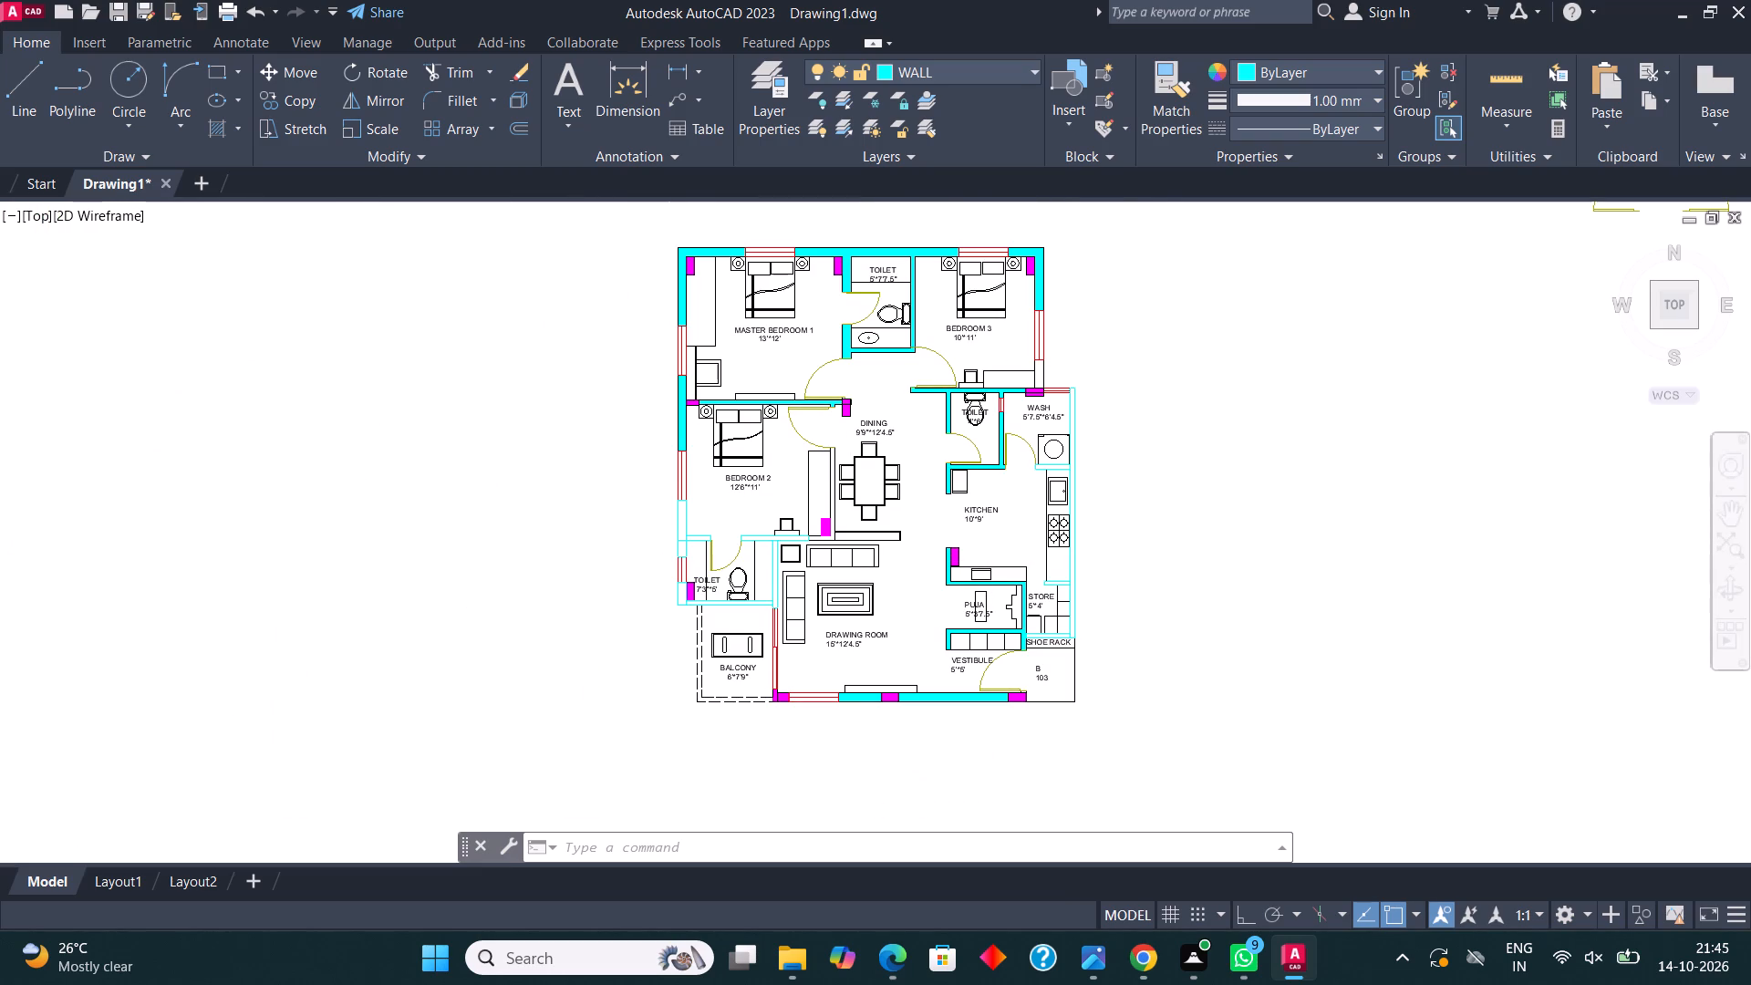
Draw a rectangle over Bedroom 3's outer wall from the column beside the wash up to the window.
middle_click_drag(847, 480, 855, 638)
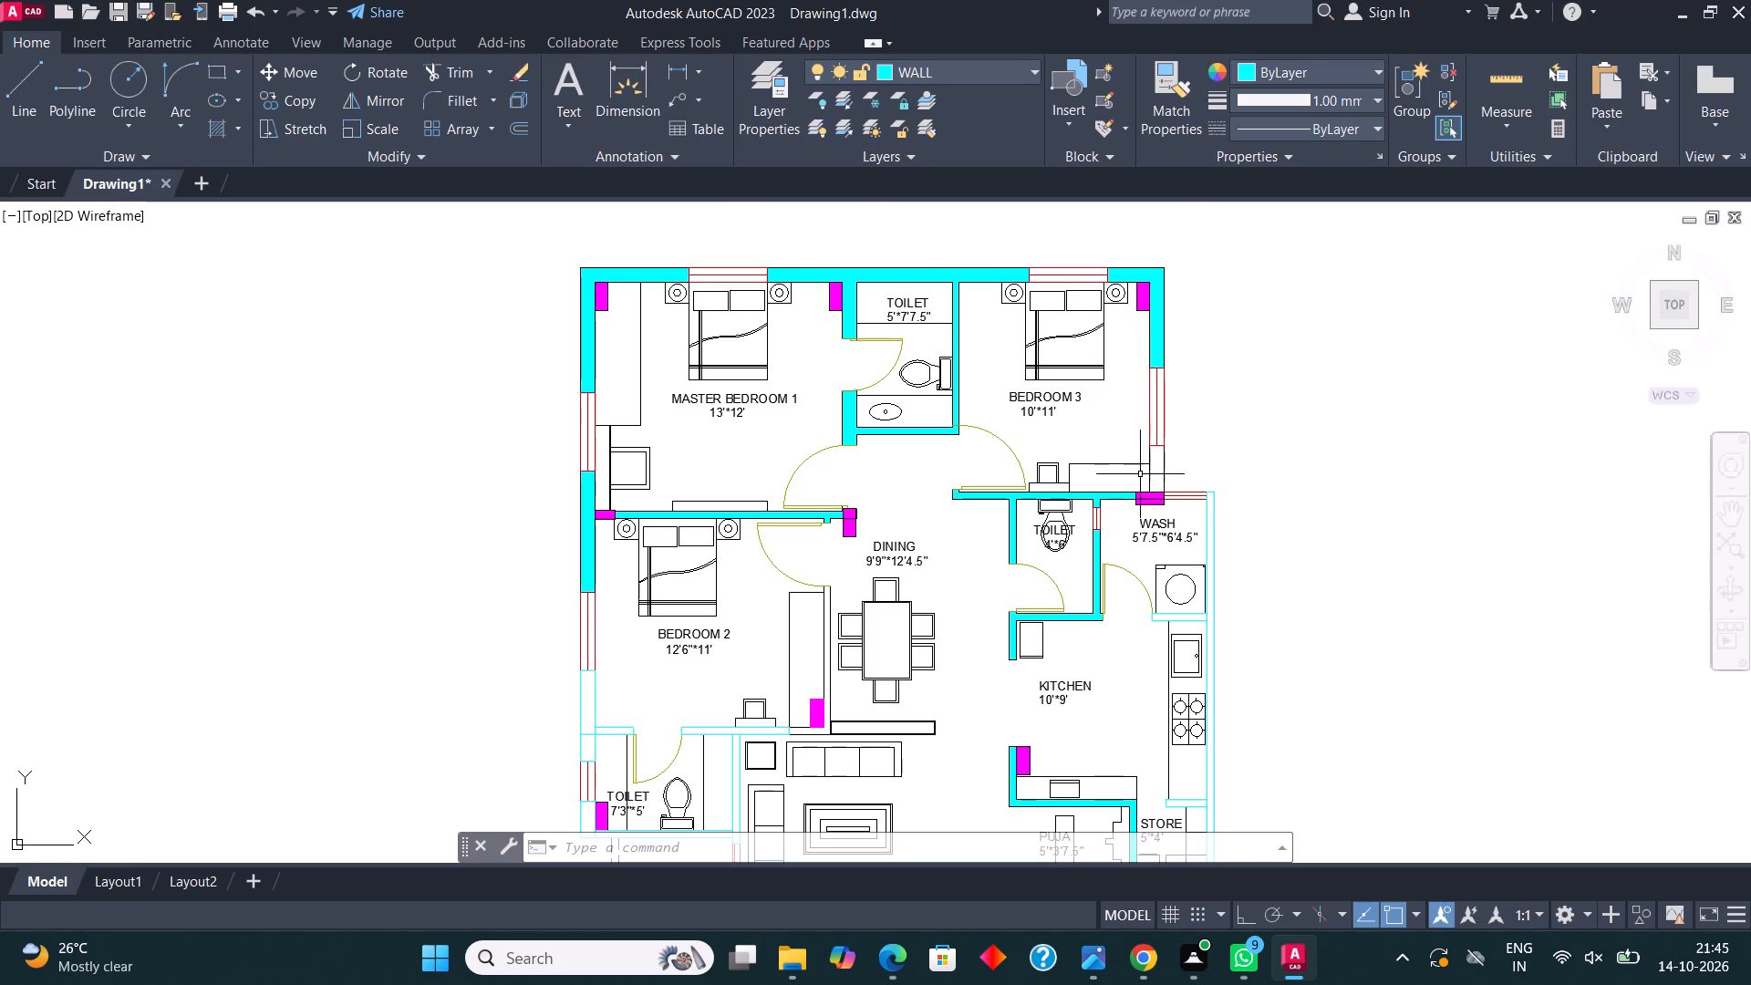
scroll(1147, 475, "up", 4)
middle_click_drag(1081, 472, 976, 526)
left_click(216, 83)
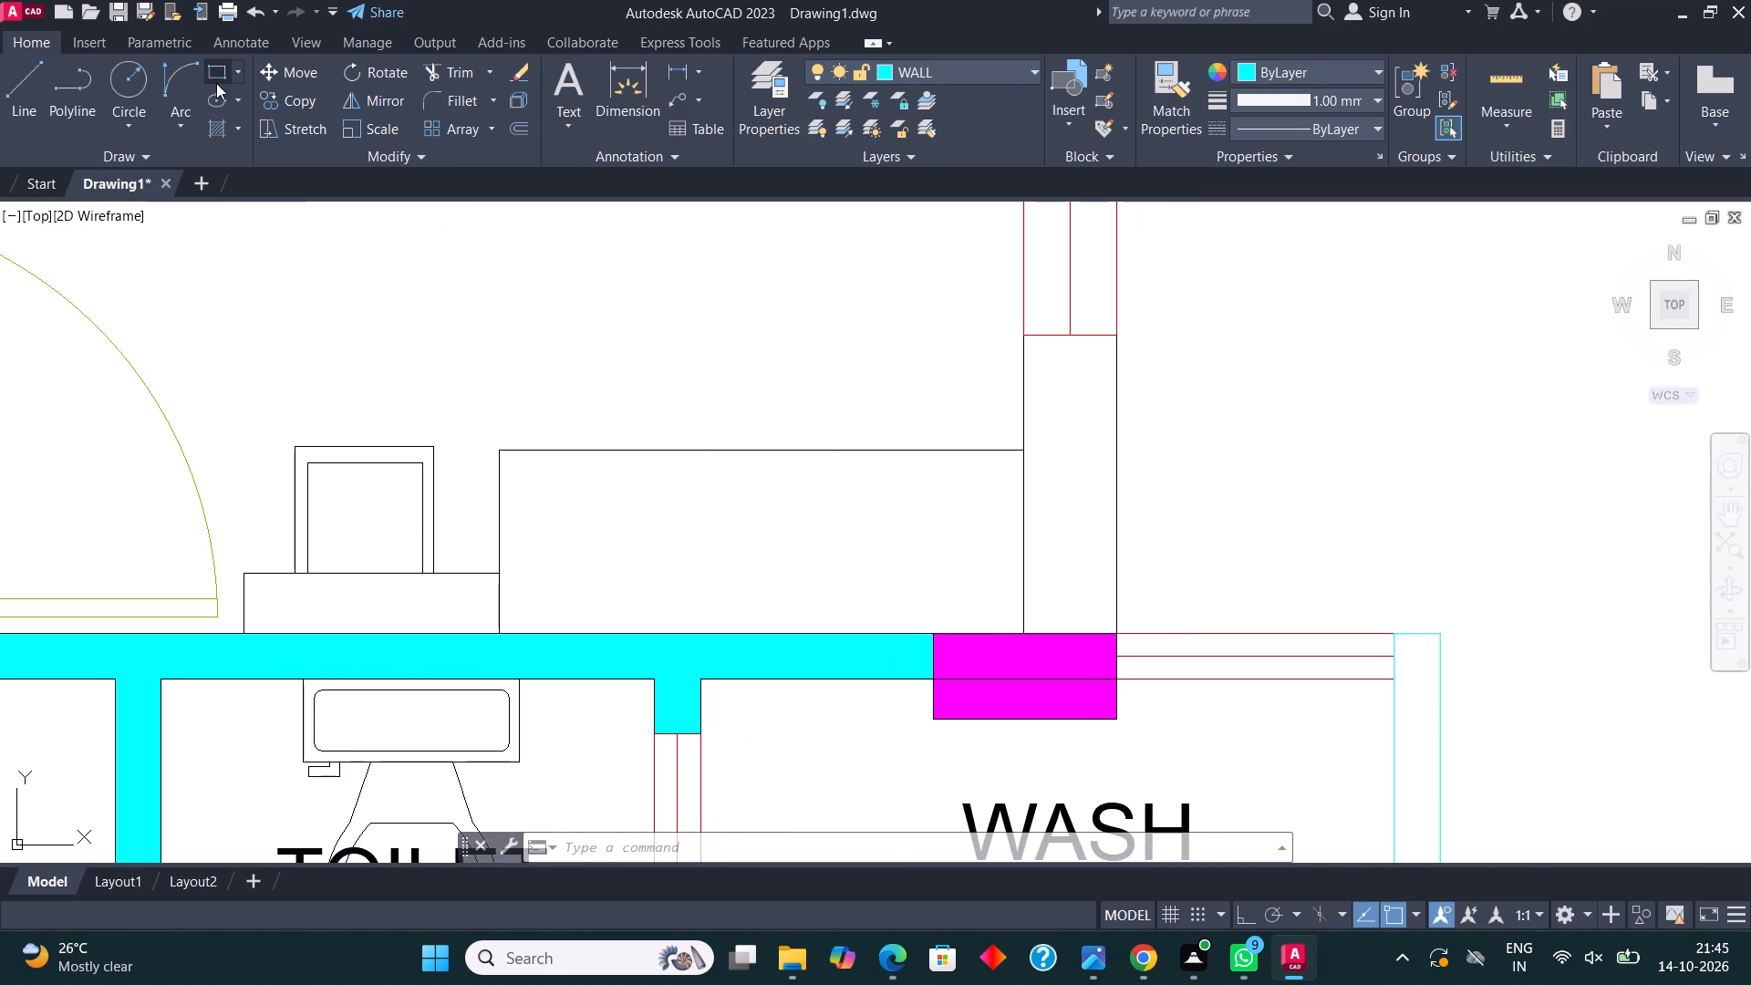
left_click(1032, 635)
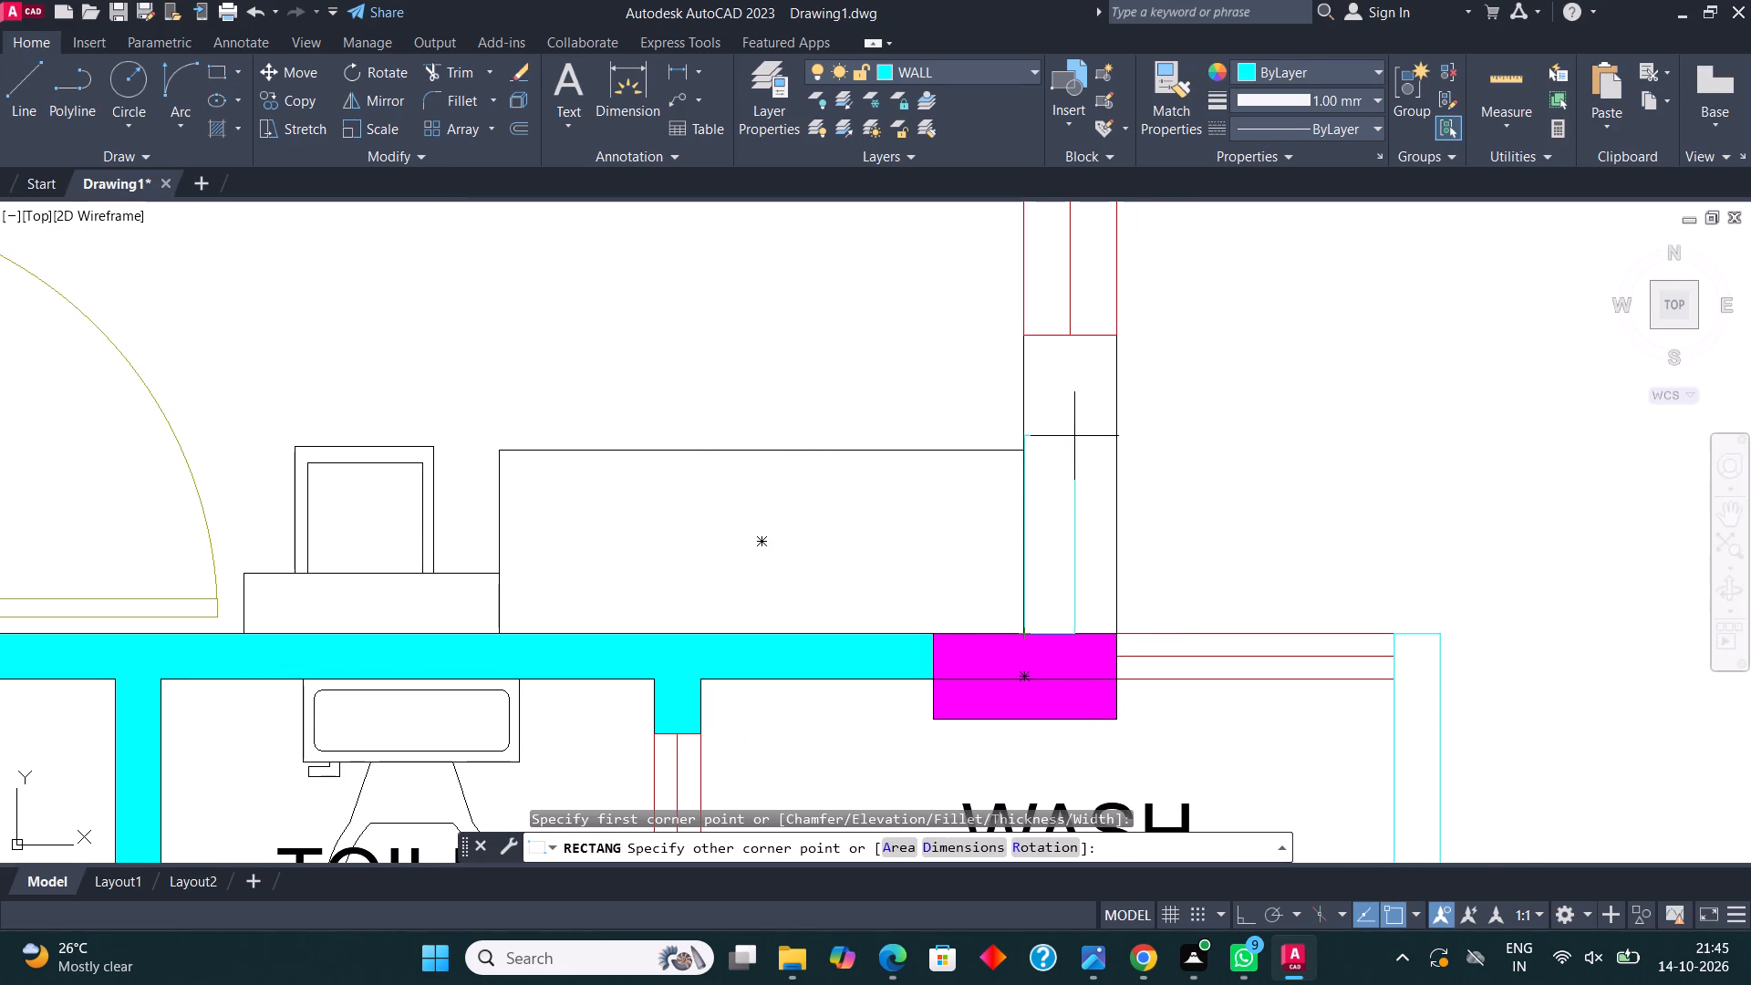
left_click(1122, 337)
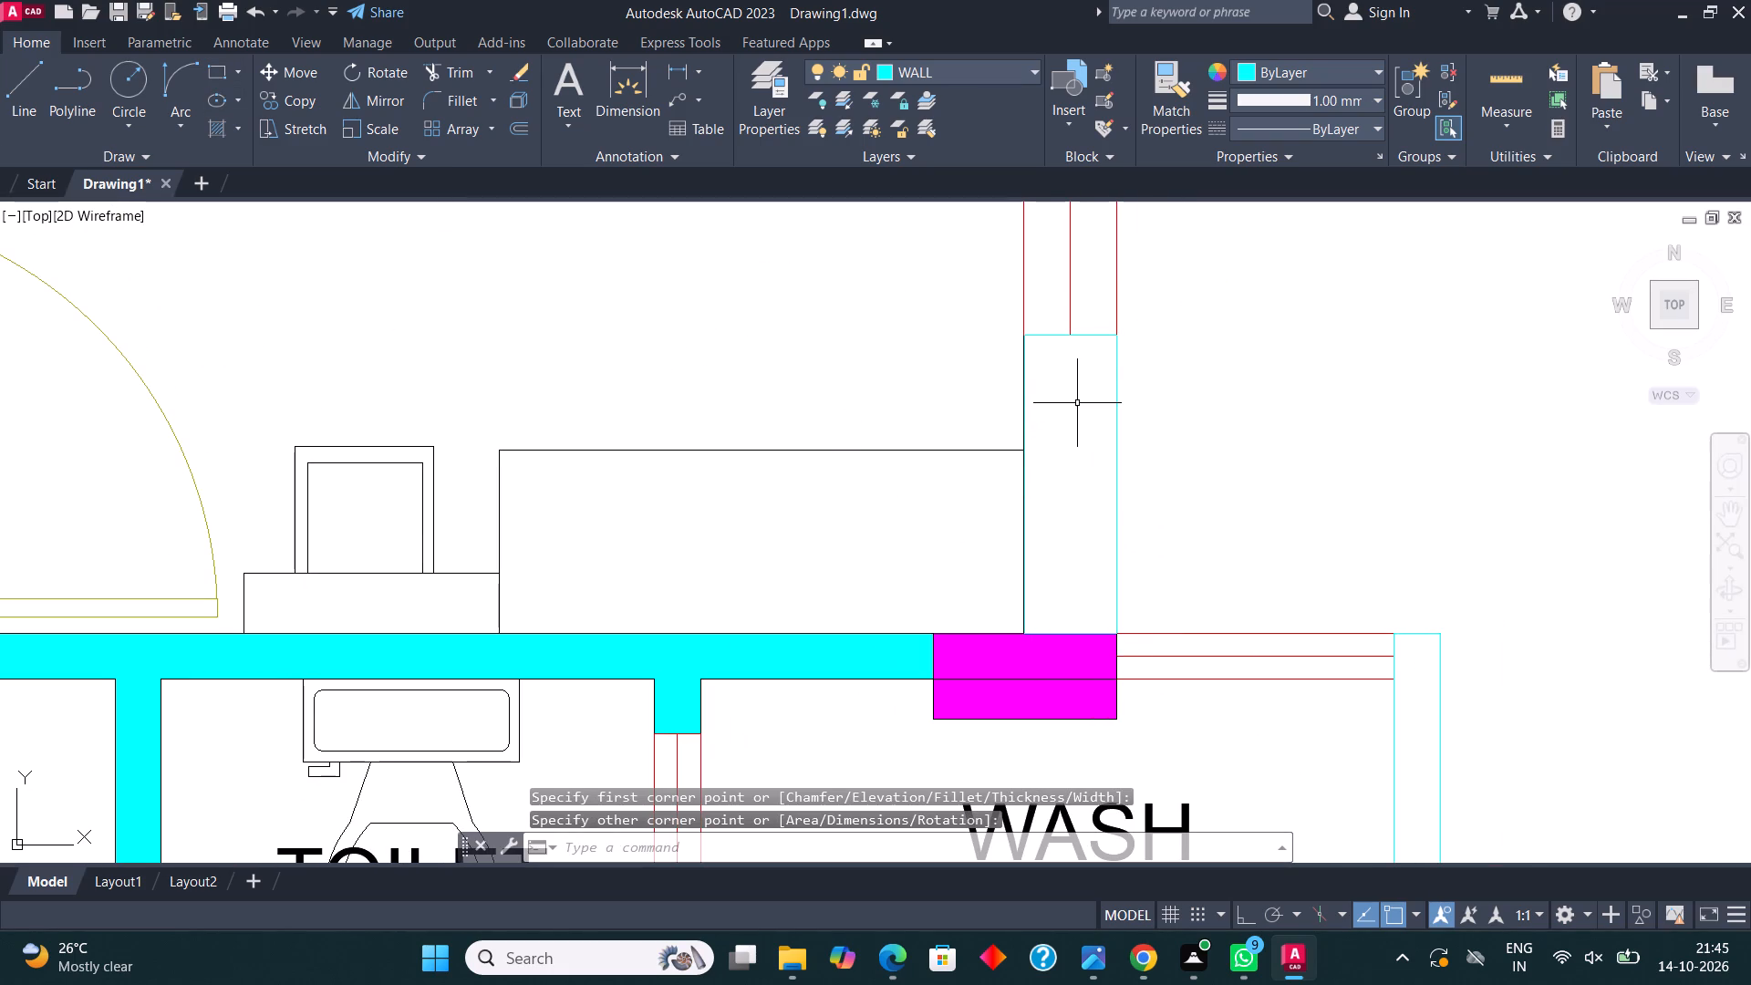
Apply a solid hatch to Bedroom 3's wall piece below the window and the long outer wall along the wash and kitchen.
key("h")
key("Return")
left_click(1077, 405)
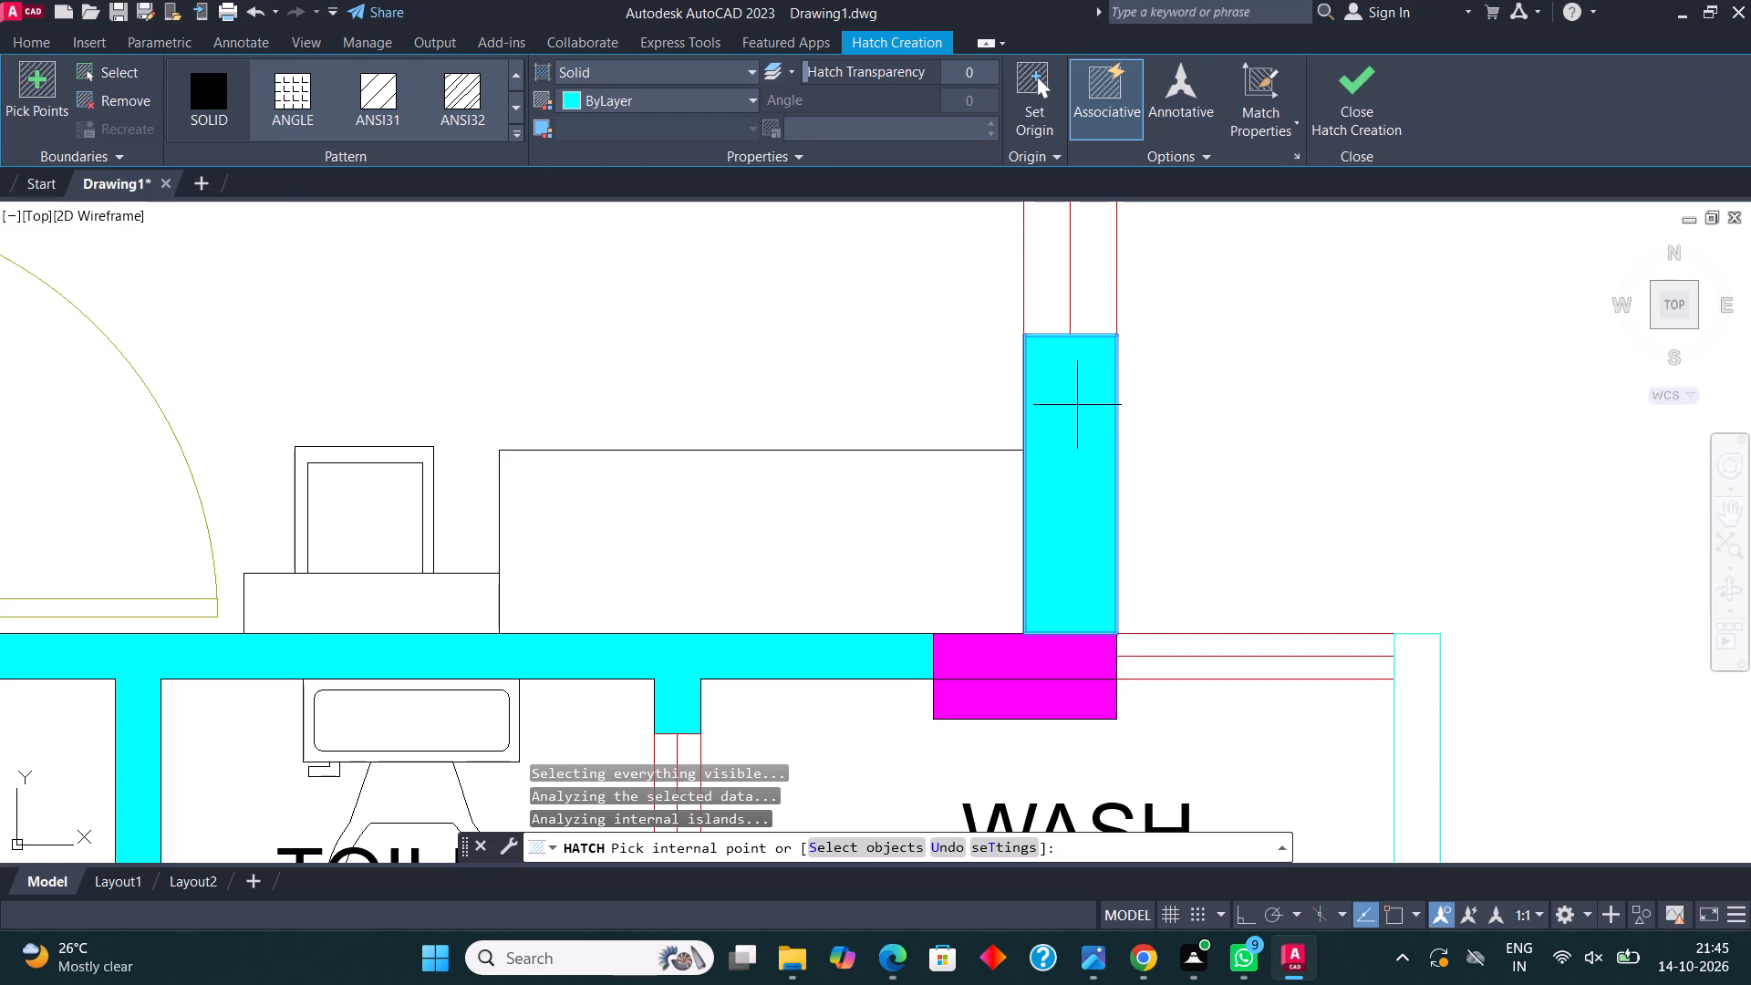
scroll(1128, 449, "down", 2)
left_click(1280, 626)
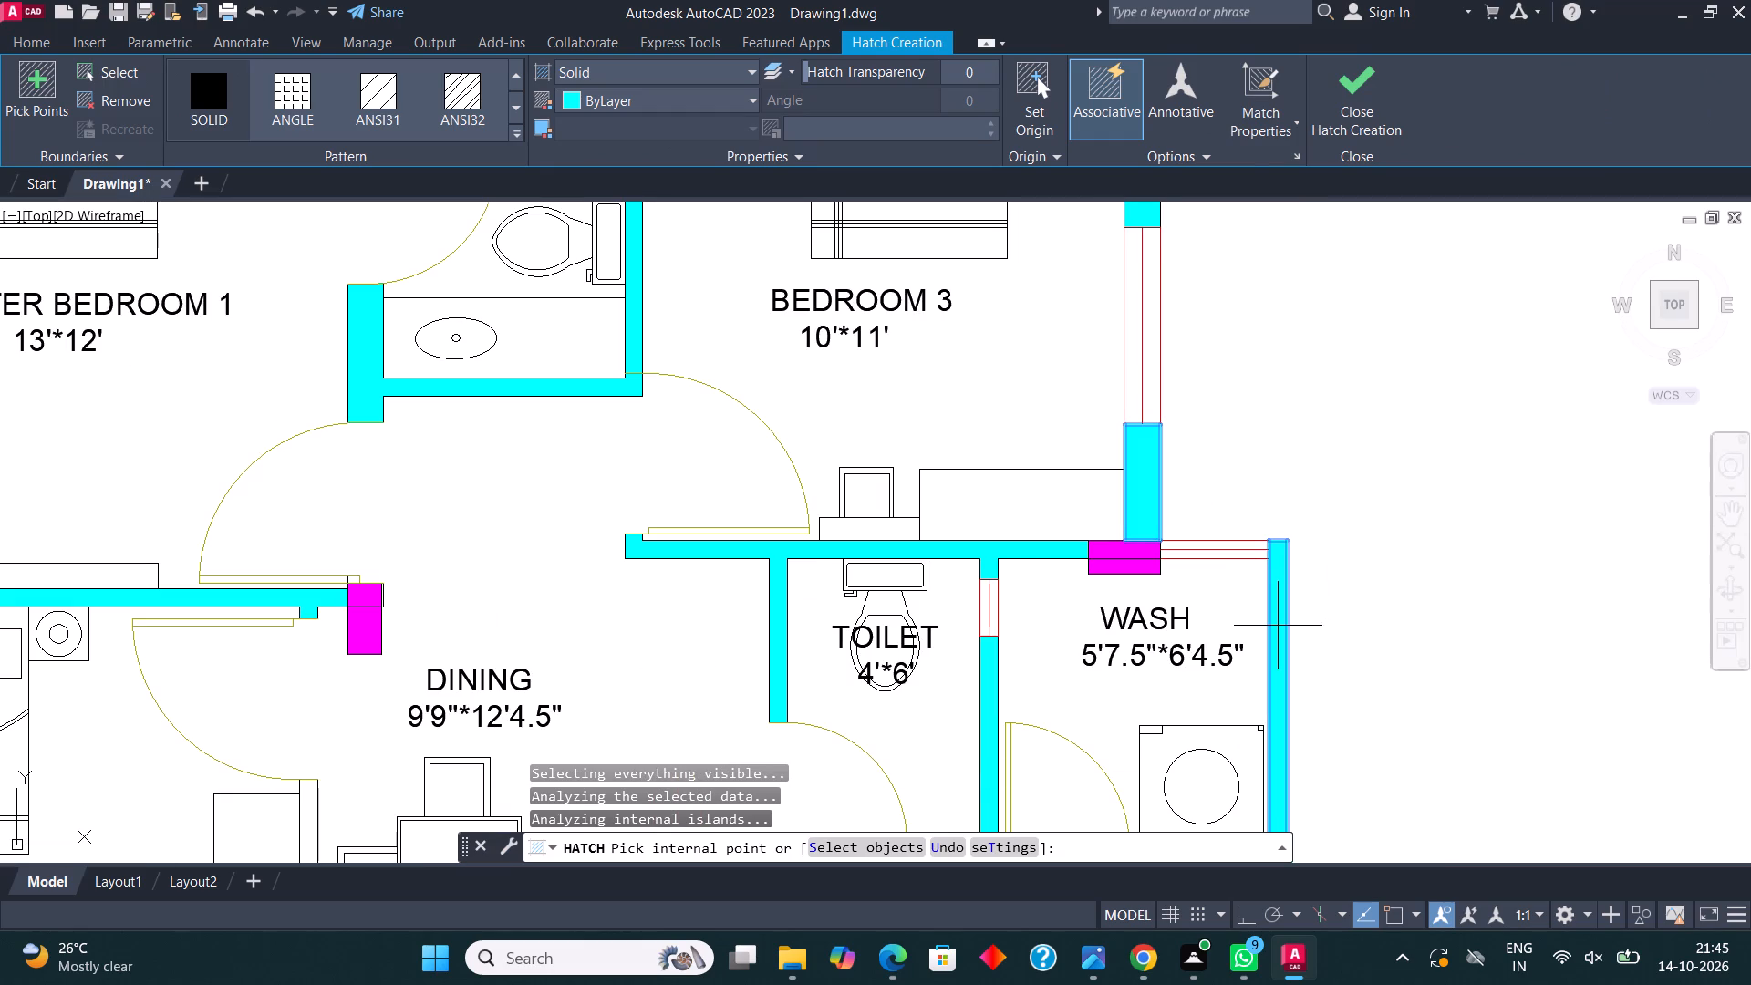
Solid-hatch the outer wall pieces beside Bedroom 2 and its toilet, the short wall before the toilet door, and the toilet-balcony wall.
scroll(1278, 626, "down", 2)
middle_click_drag(892, 601, 923, 338)
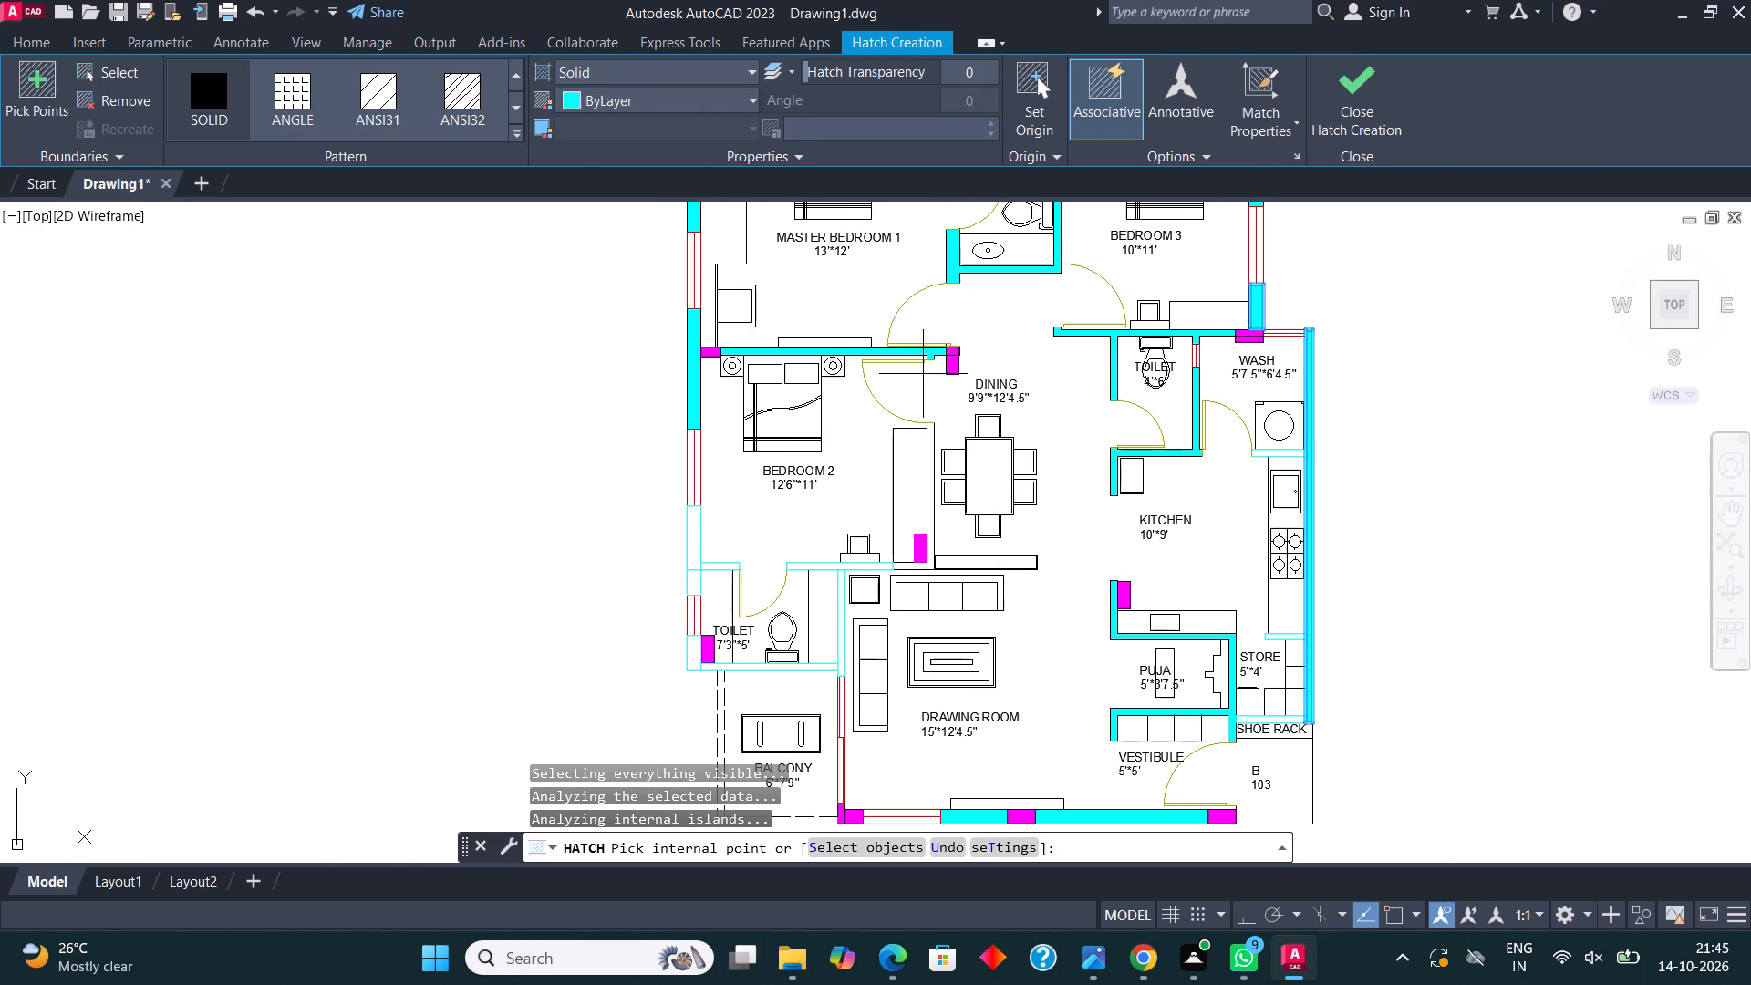
left_click(699, 538)
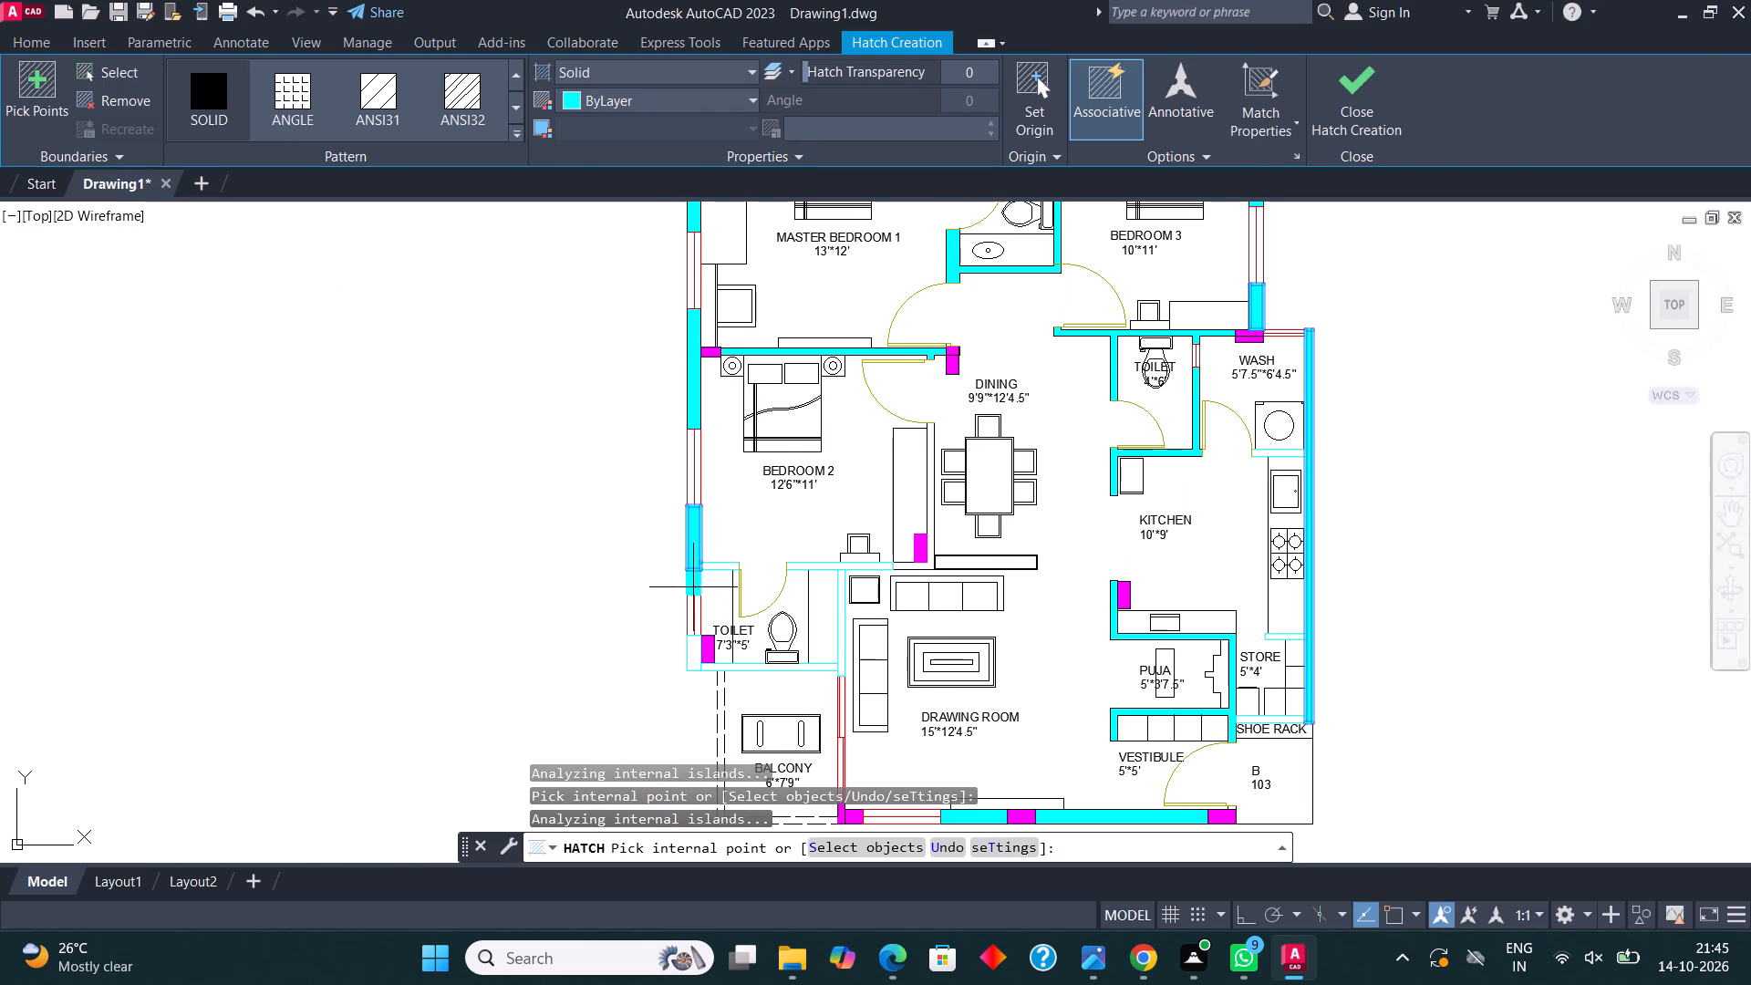
left_click(693, 587)
scroll(693, 586, "up", 2)
left_click(734, 537)
scroll(731, 590, "down", 1)
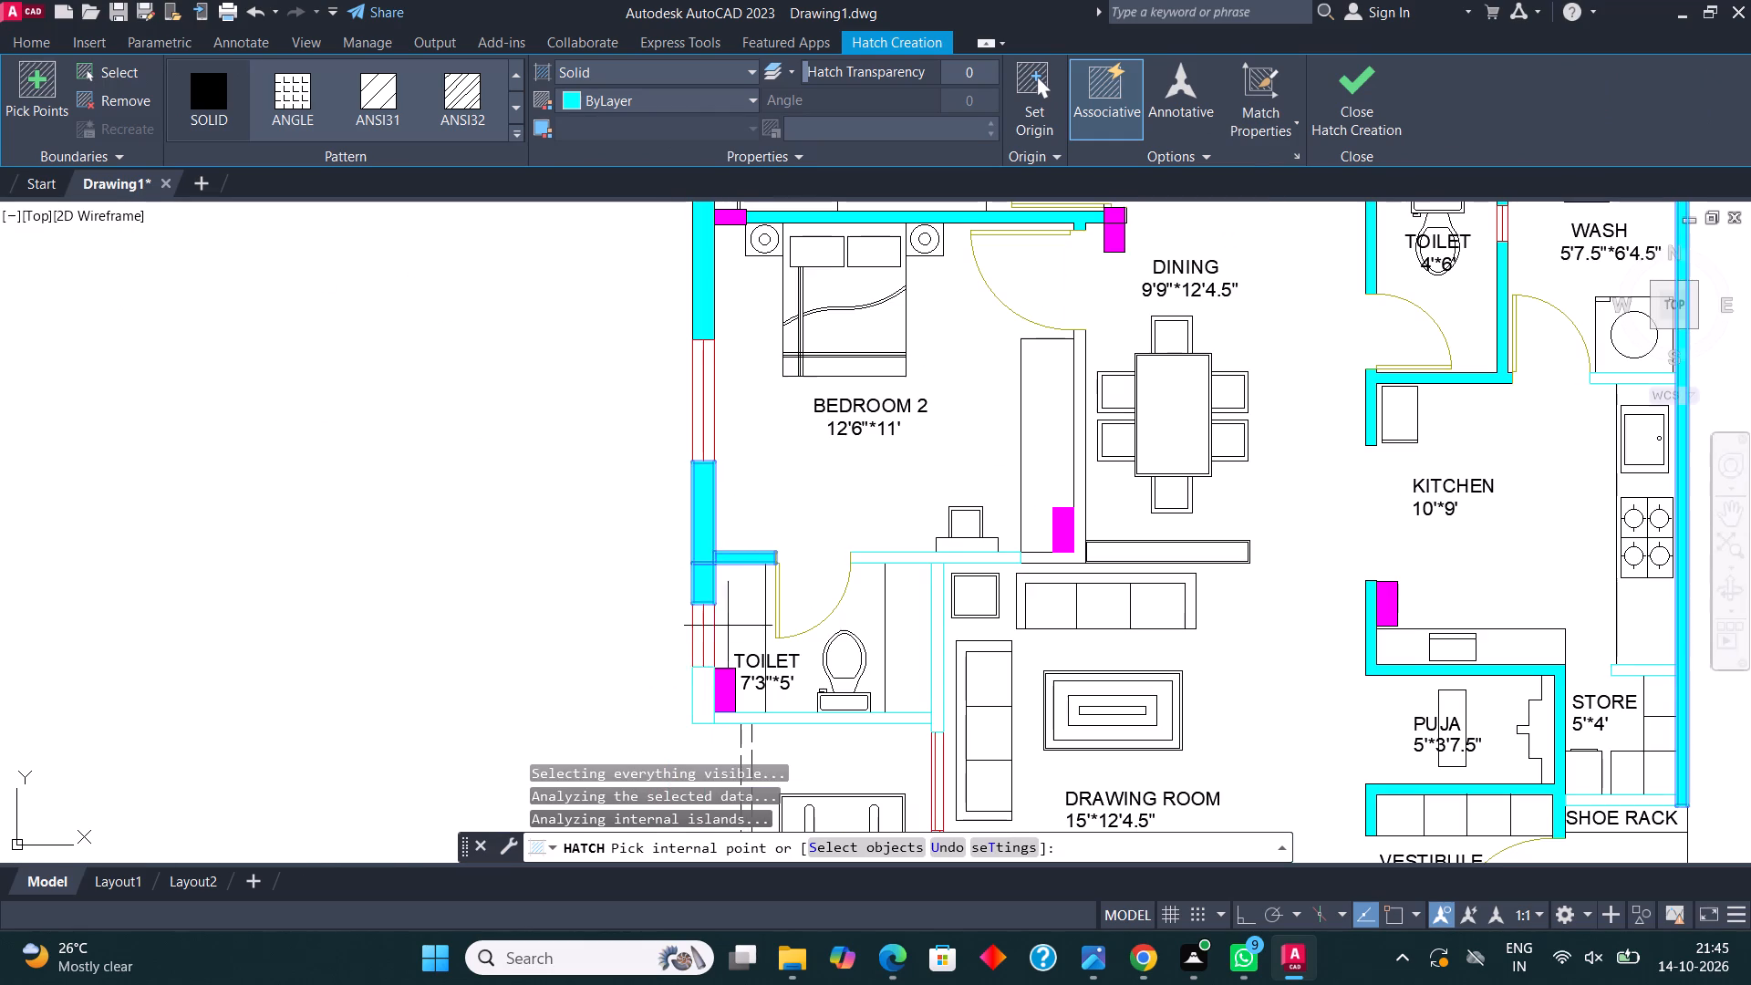
left_click(700, 690)
left_click(788, 720)
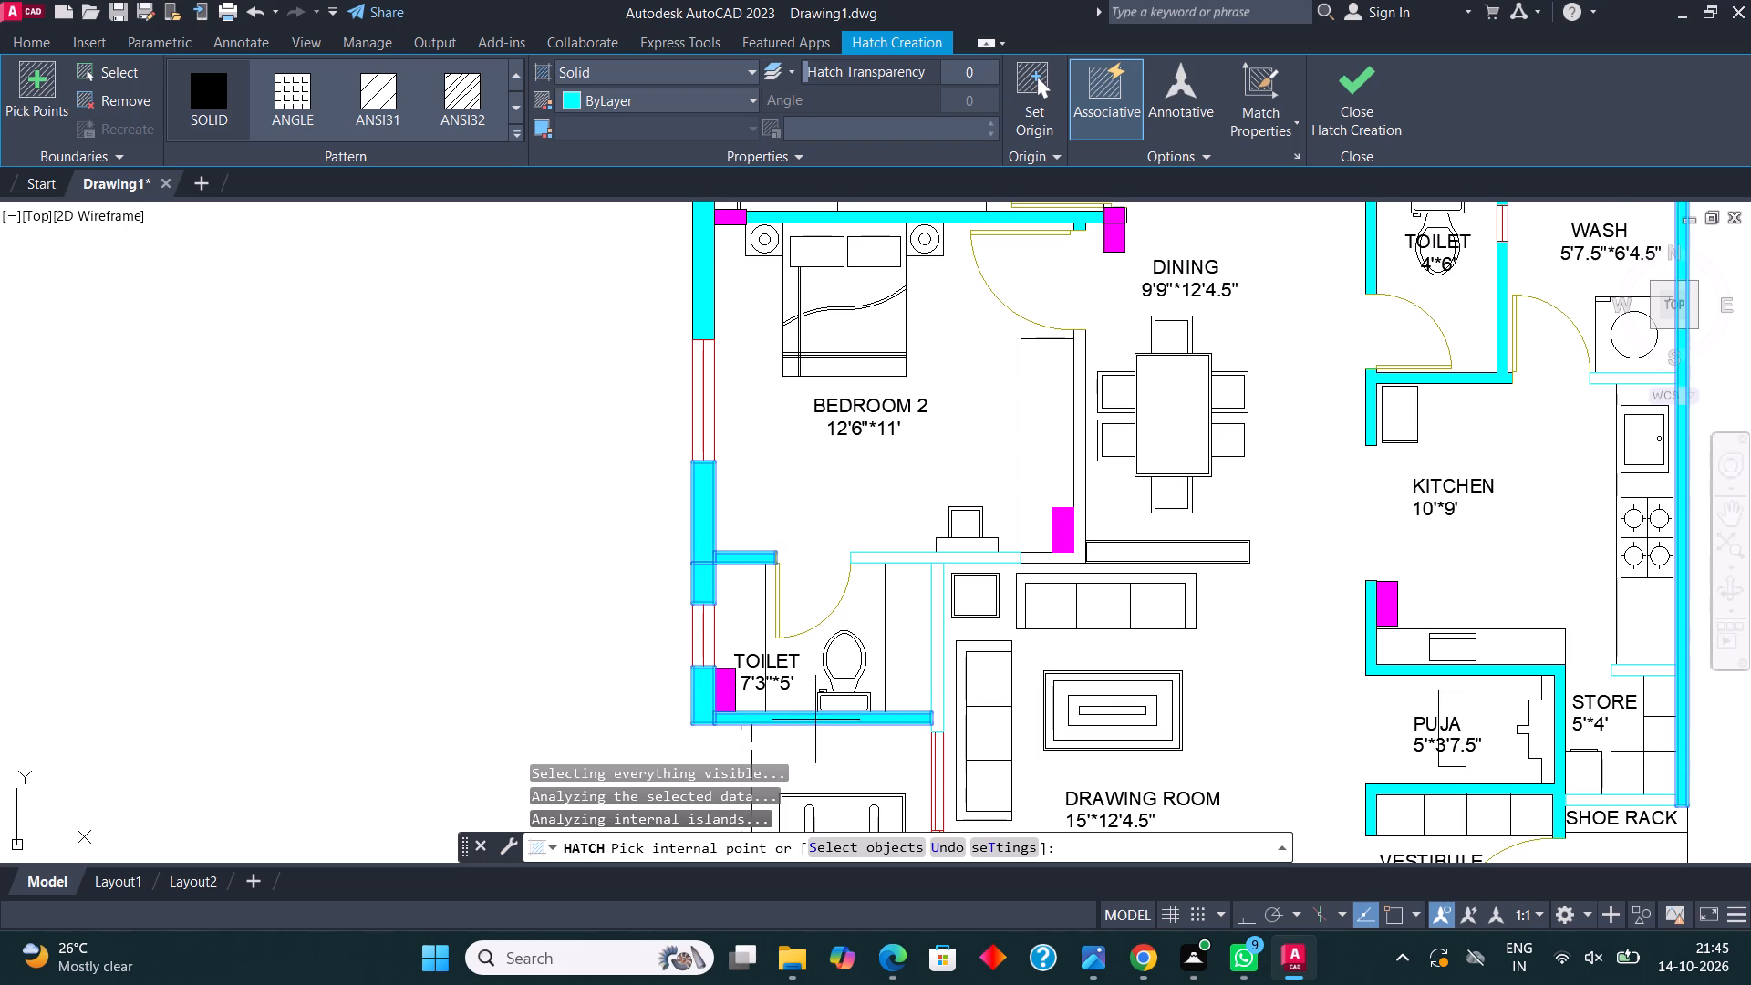
Solid-hatch the toilet-drawing room wall, Bedroom 2's wall beyond the toilet door, and the wall between Bedroom 2 and the dining area.
left_click(940, 669)
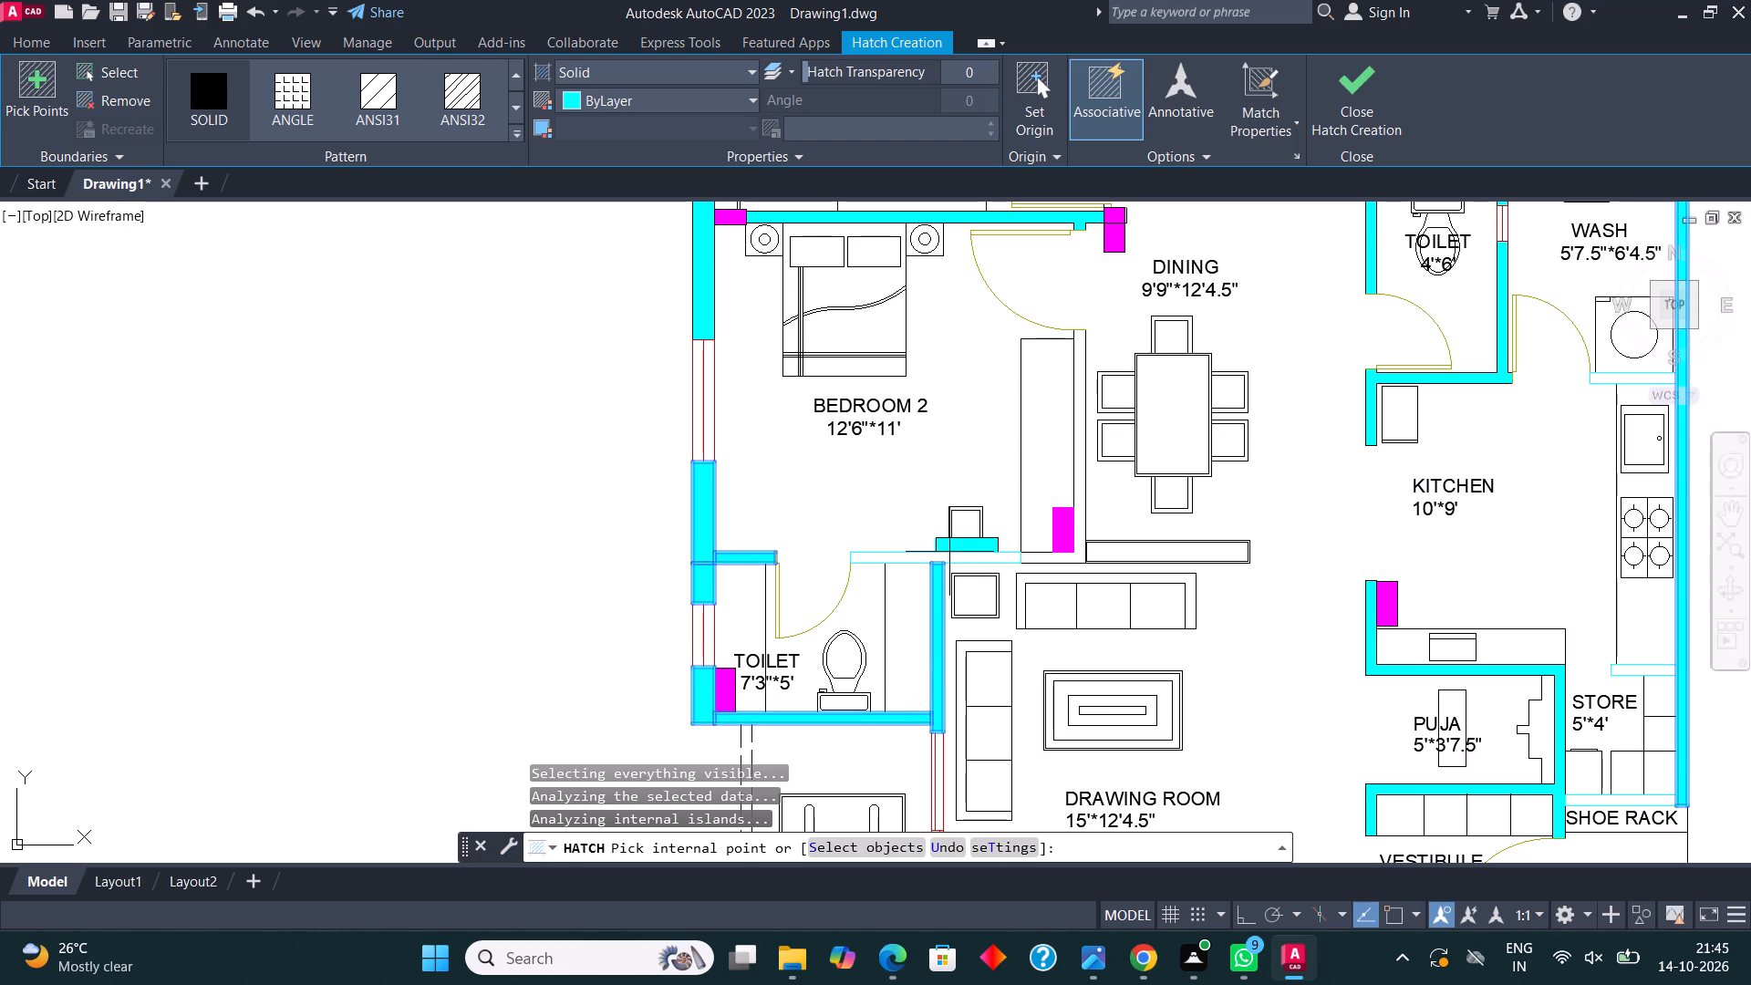
left_click(956, 557)
middle_click_drag(980, 548, 813, 342)
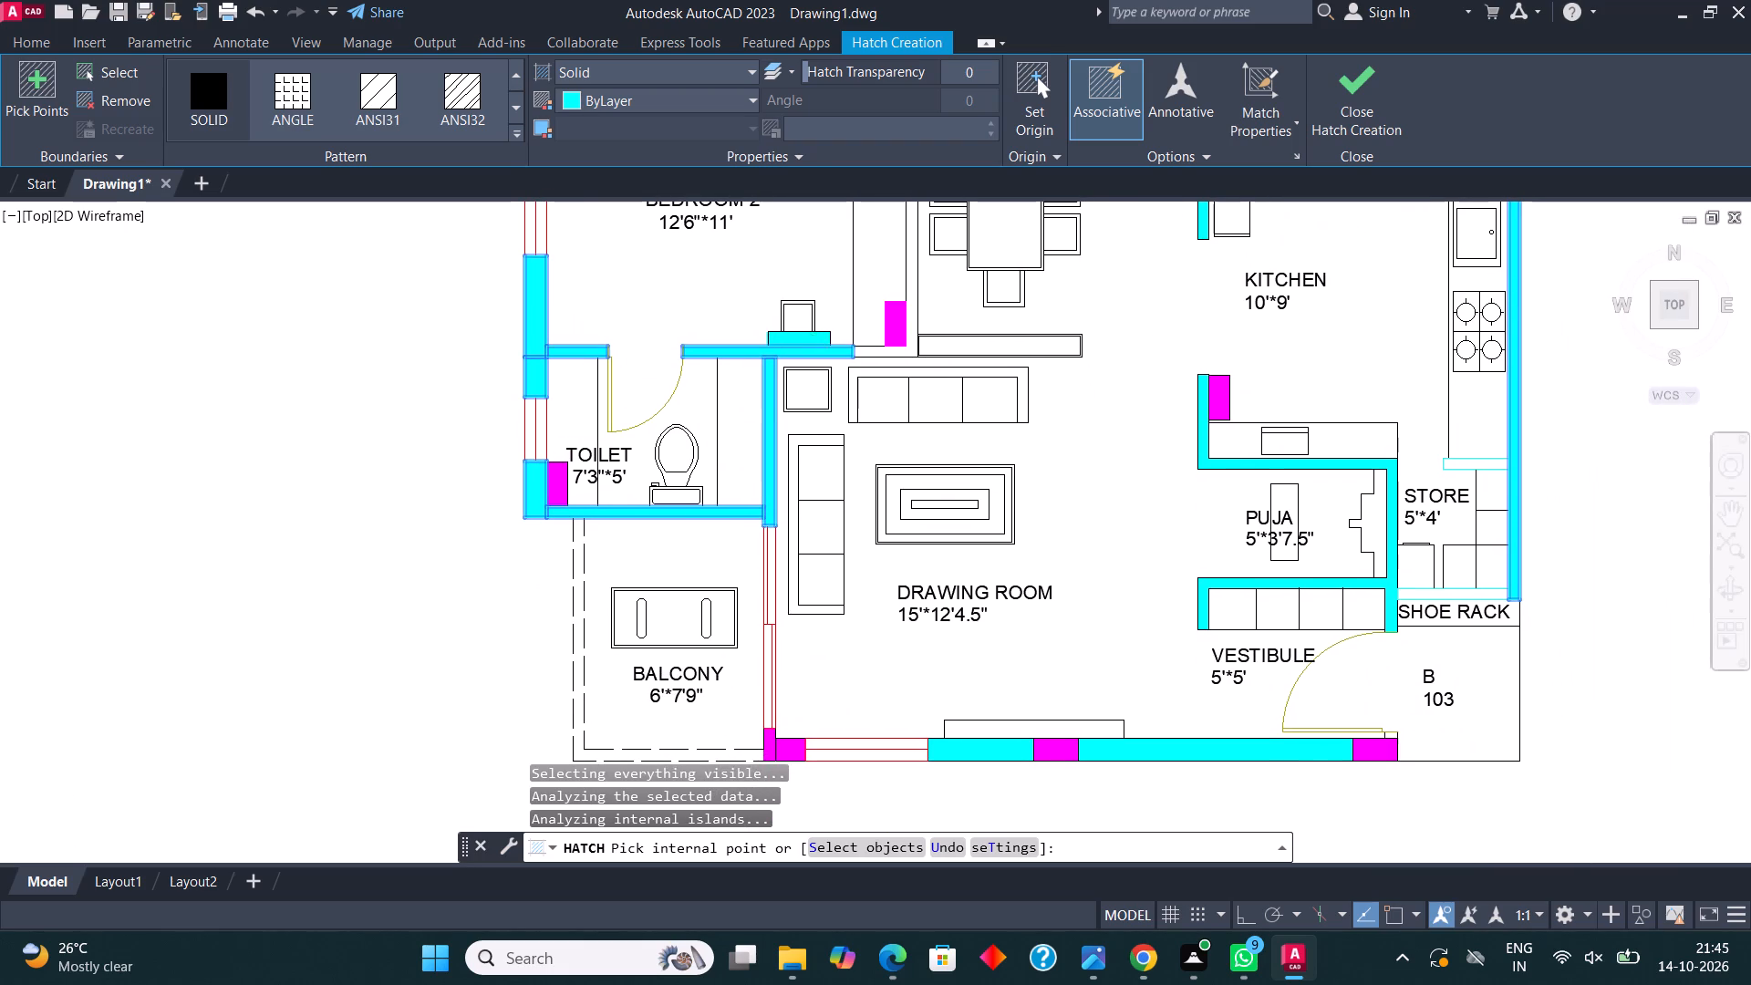
middle_click_drag(1394, 531, 1369, 731)
left_click(889, 535)
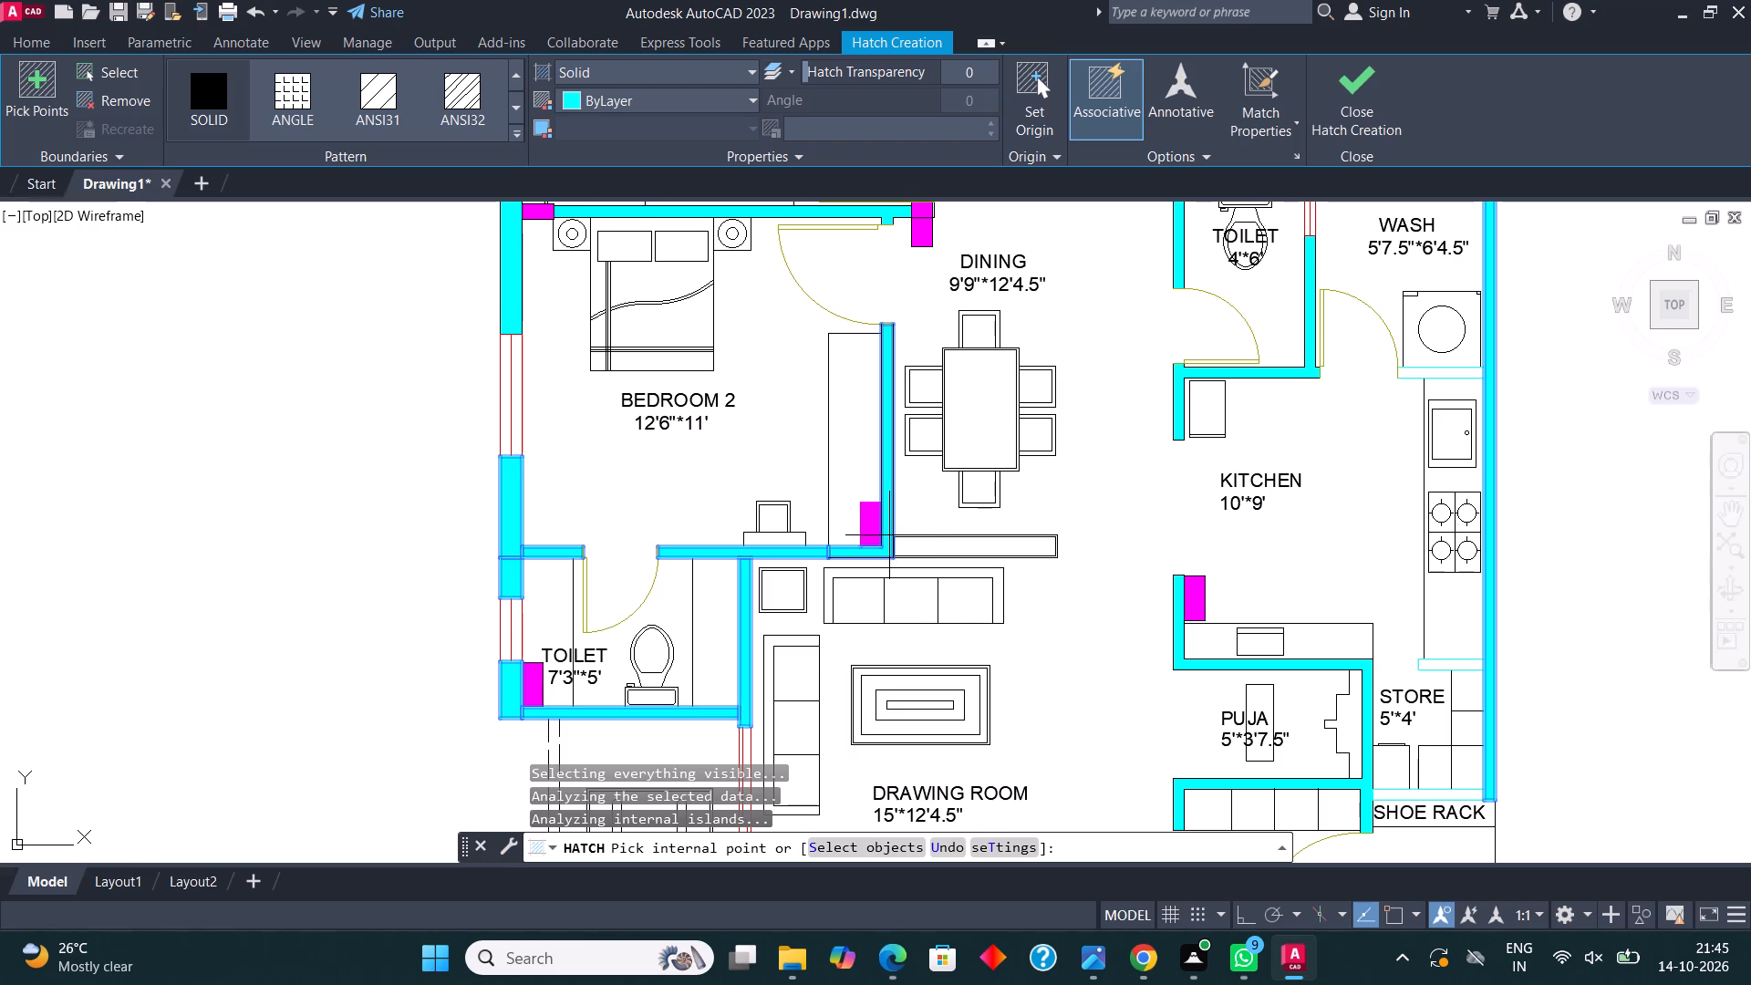
left_click(1368, 89)
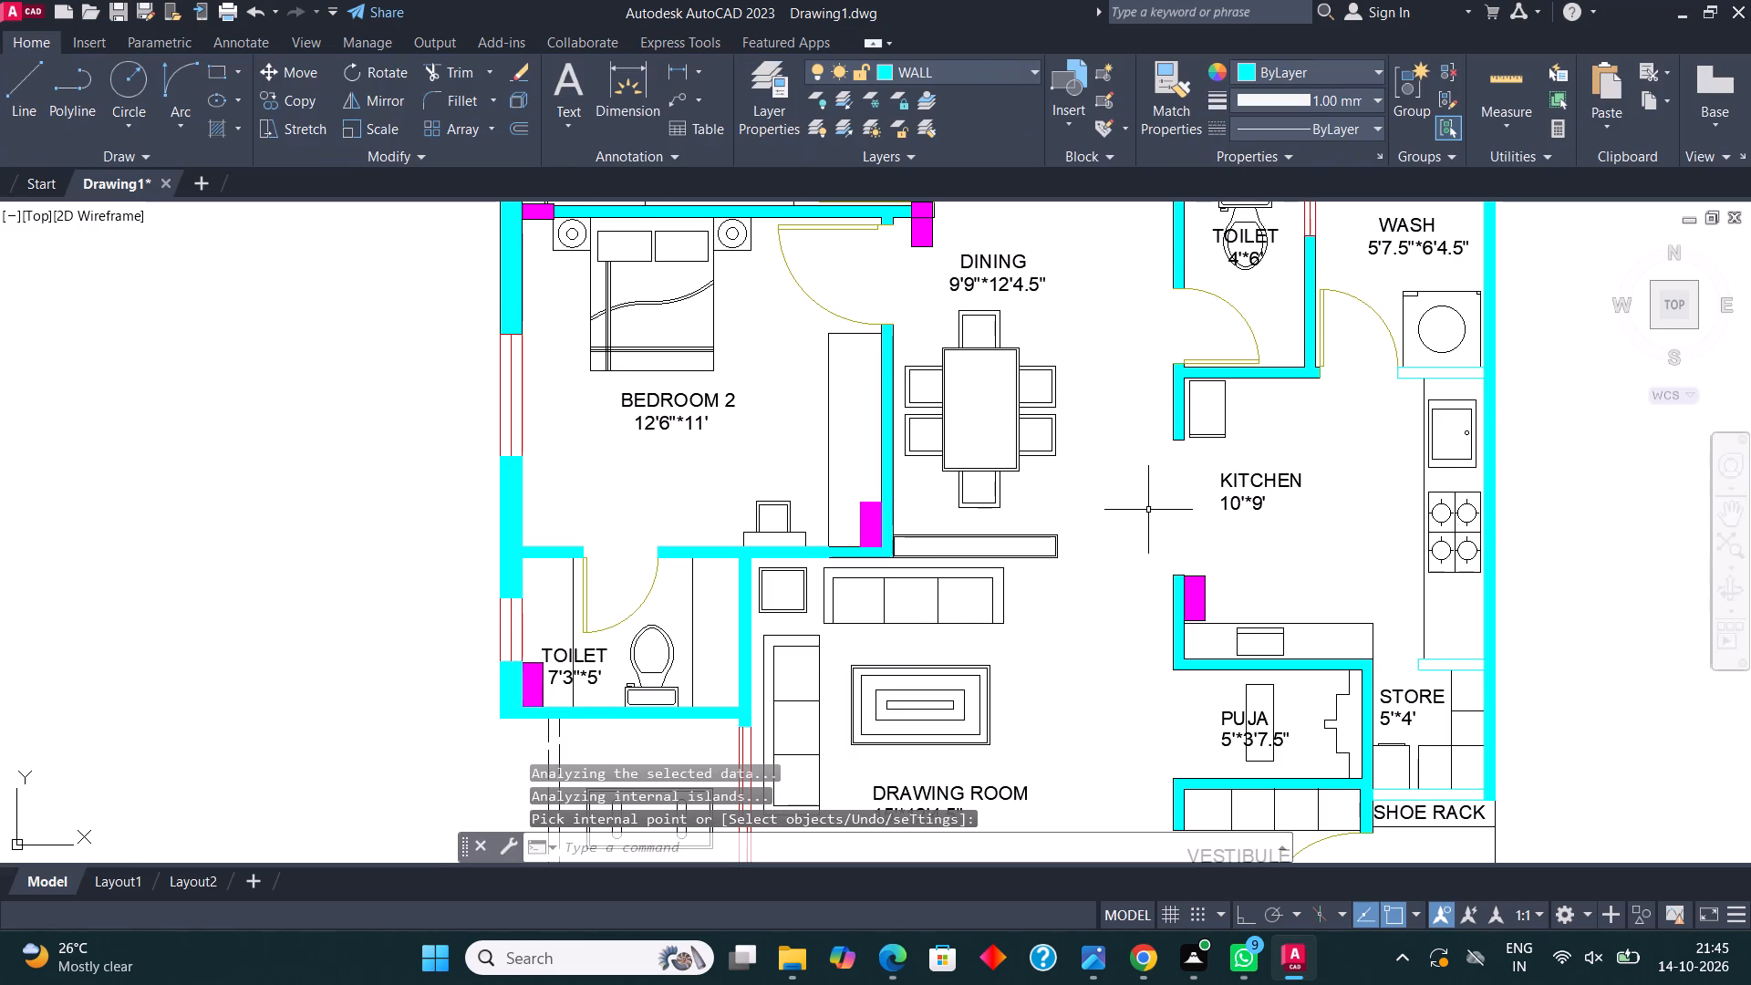
Apply a solid hatch to the wall between the wash and the kitchen.
middle_click_drag(1308, 465, 1208, 482)
key("h")
key("Return")
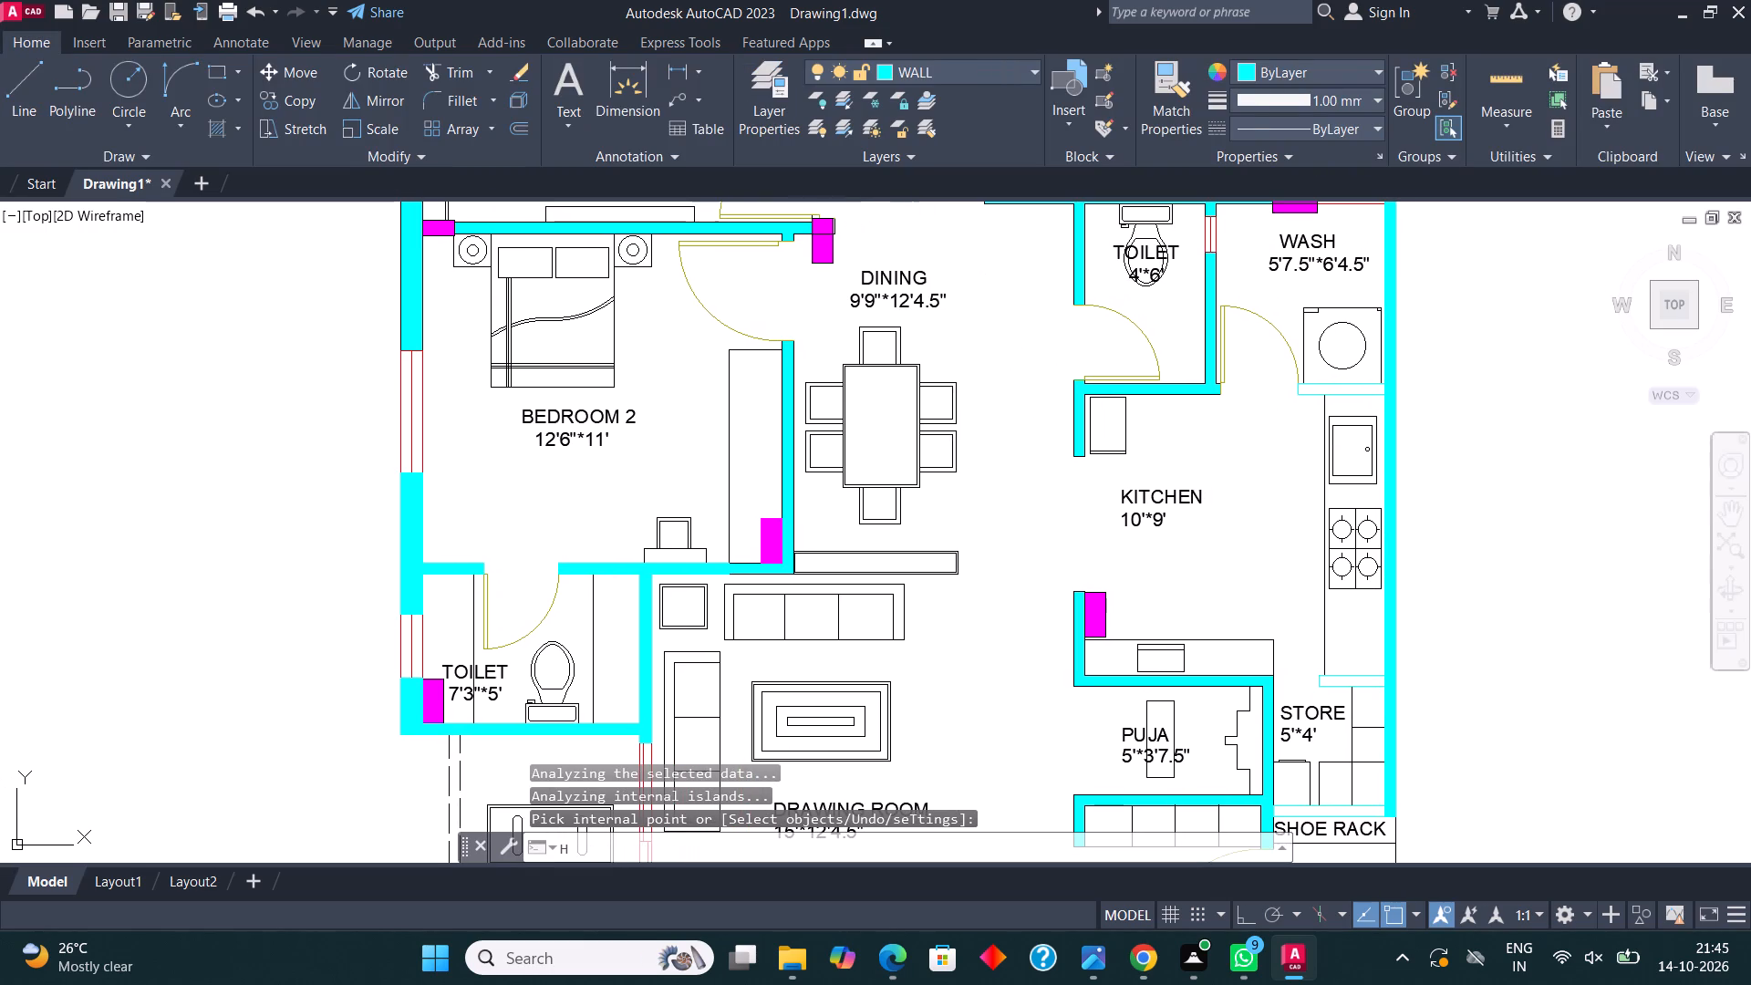
left_click(1364, 392)
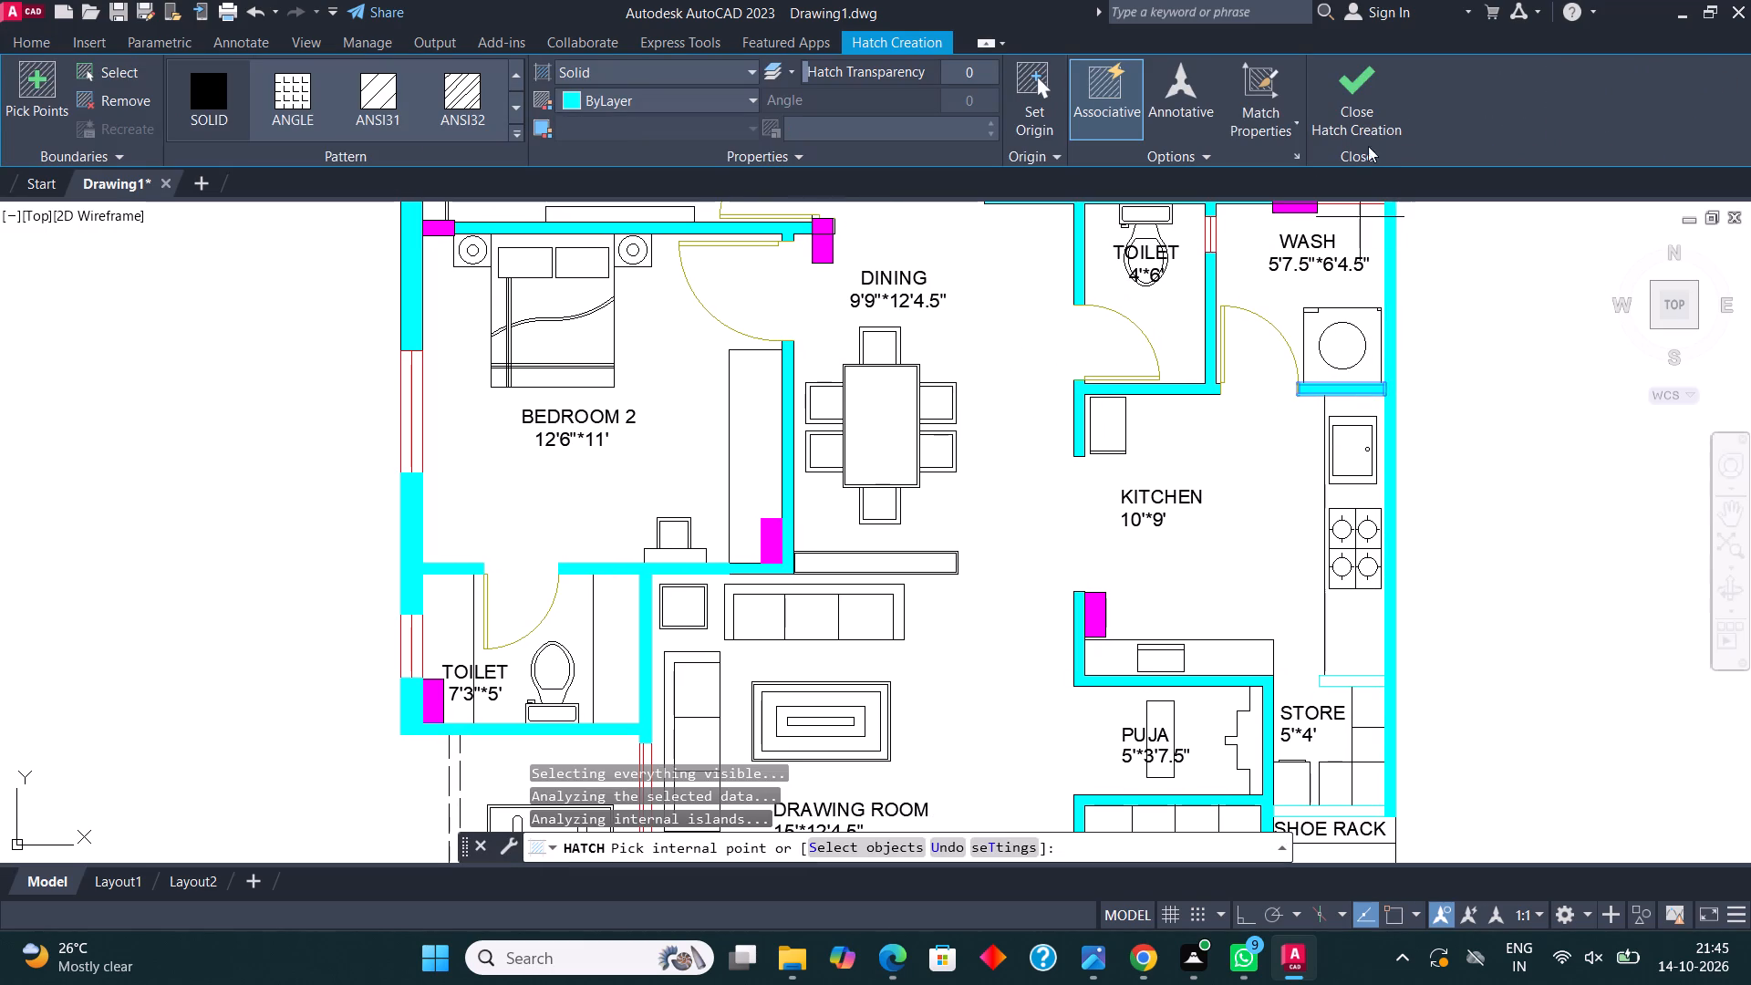
left_click(1360, 97)
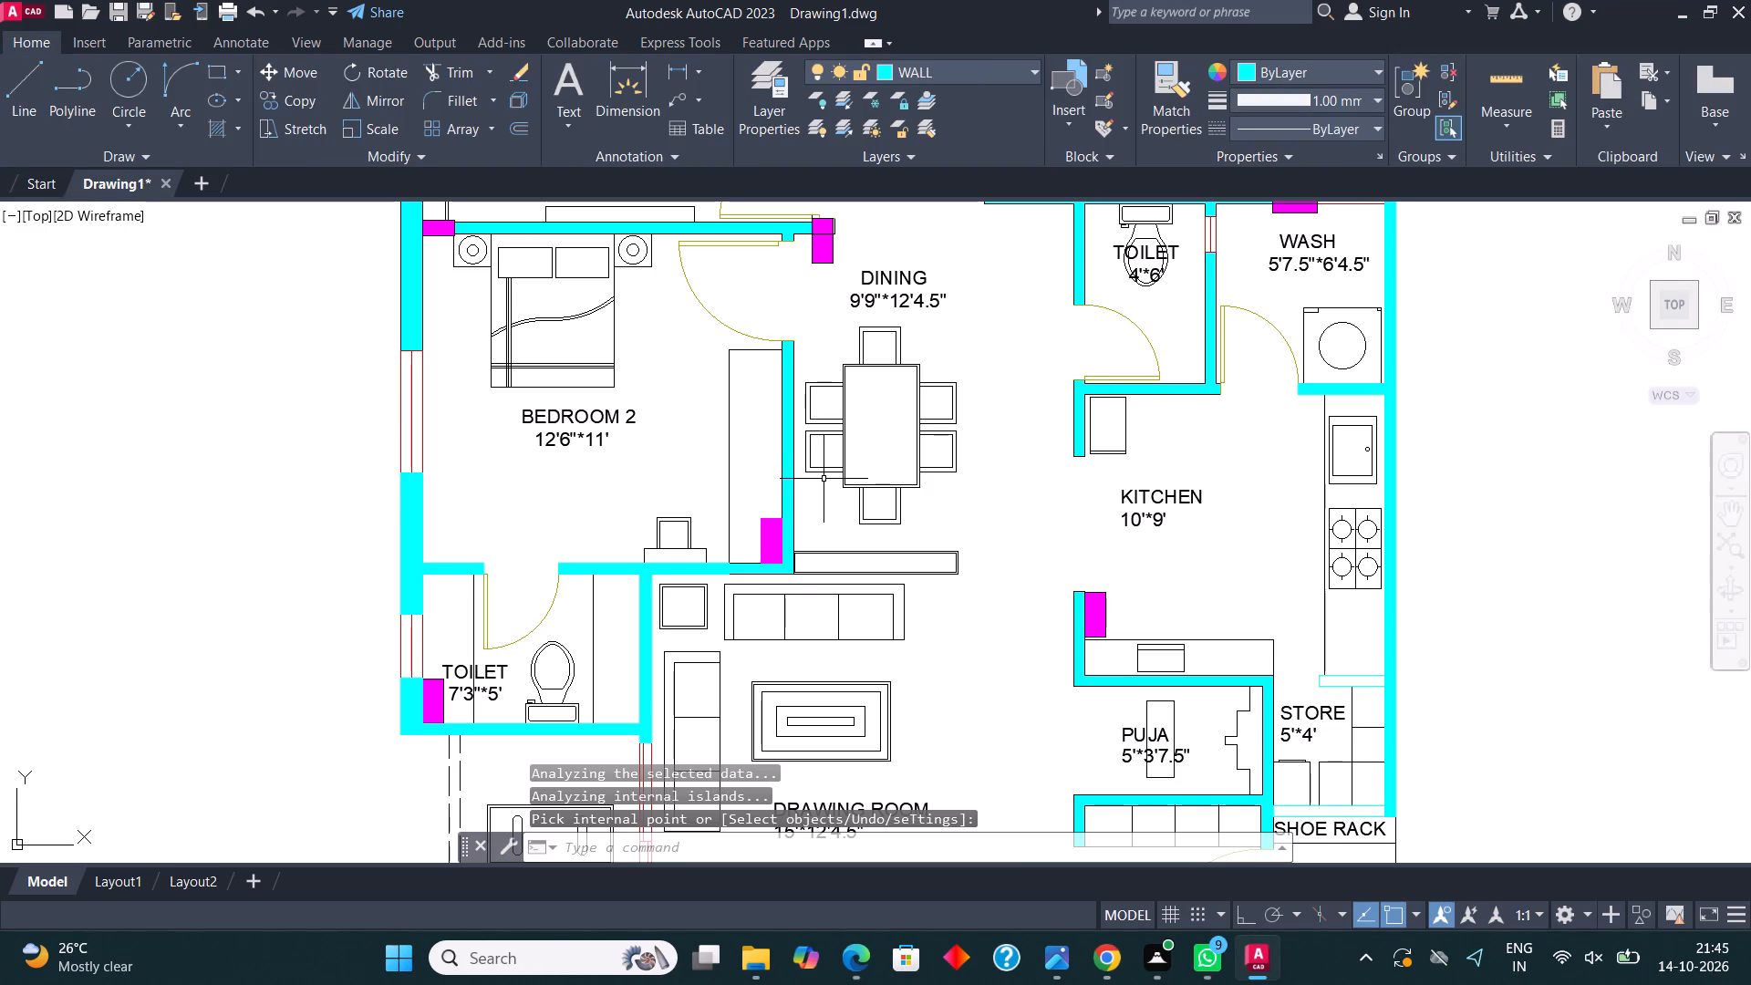
Apply a solid hatch to the short kitchen-store wall and the wall between the store and the shoe rack.
scroll(839, 583, "down", 3)
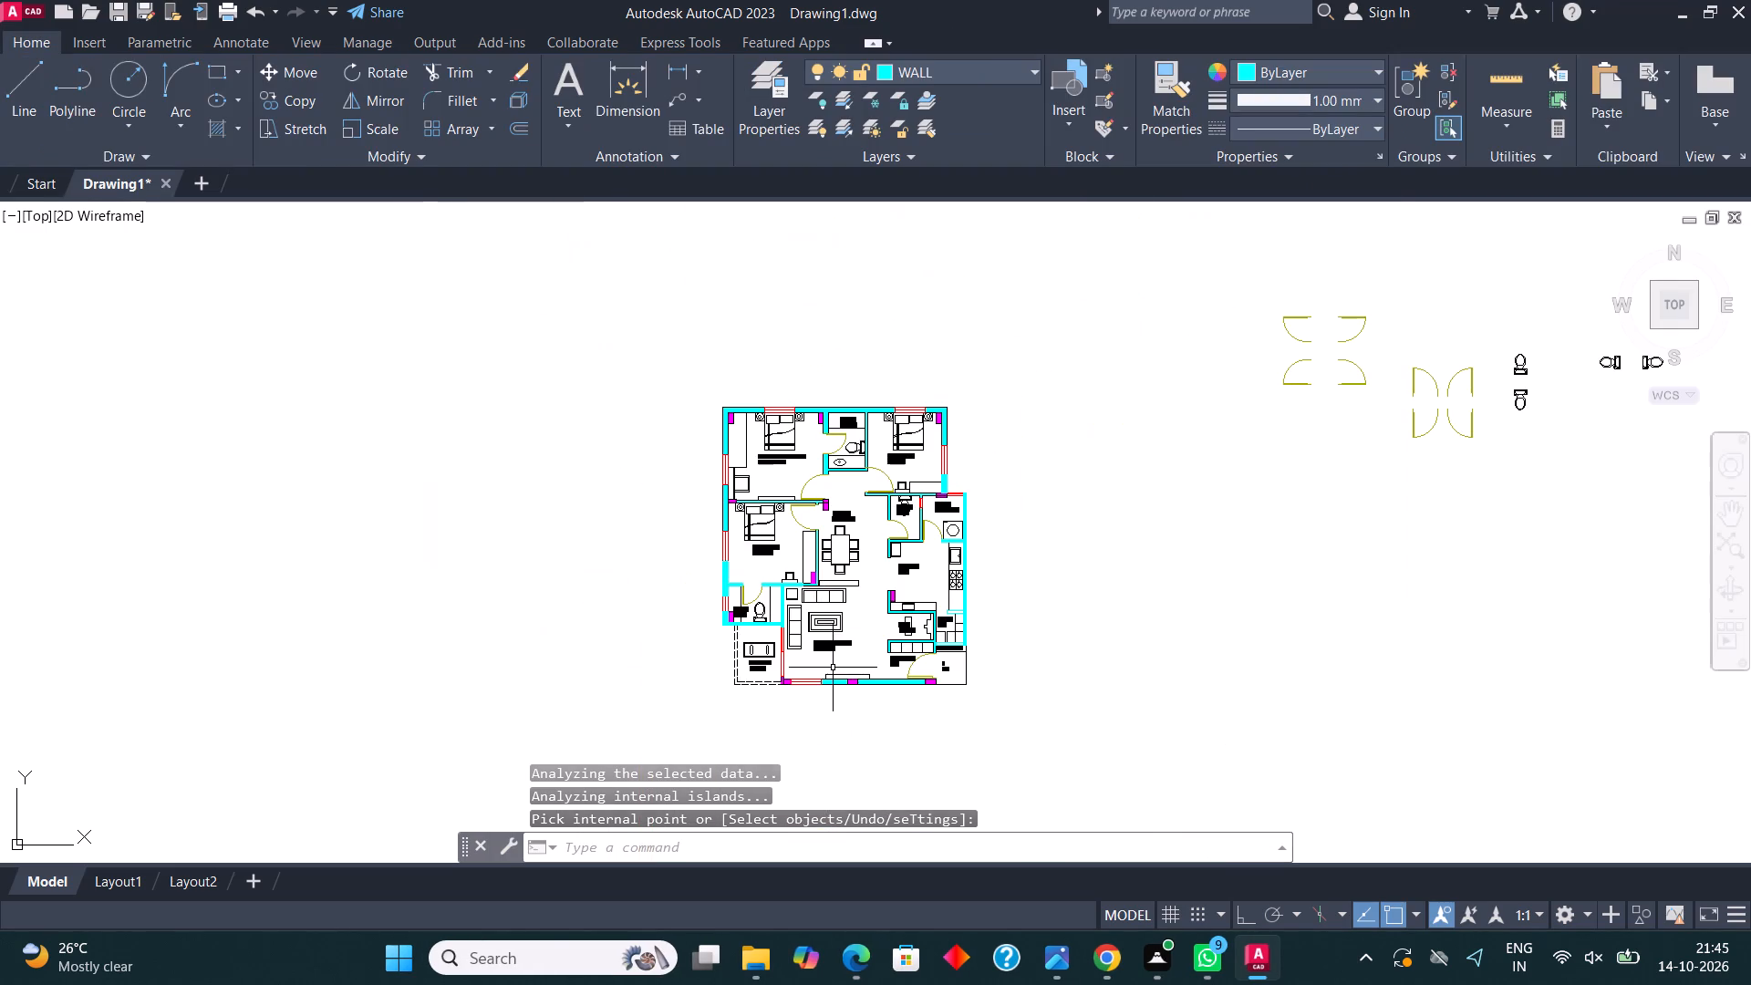
scroll(819, 681, "up", 3)
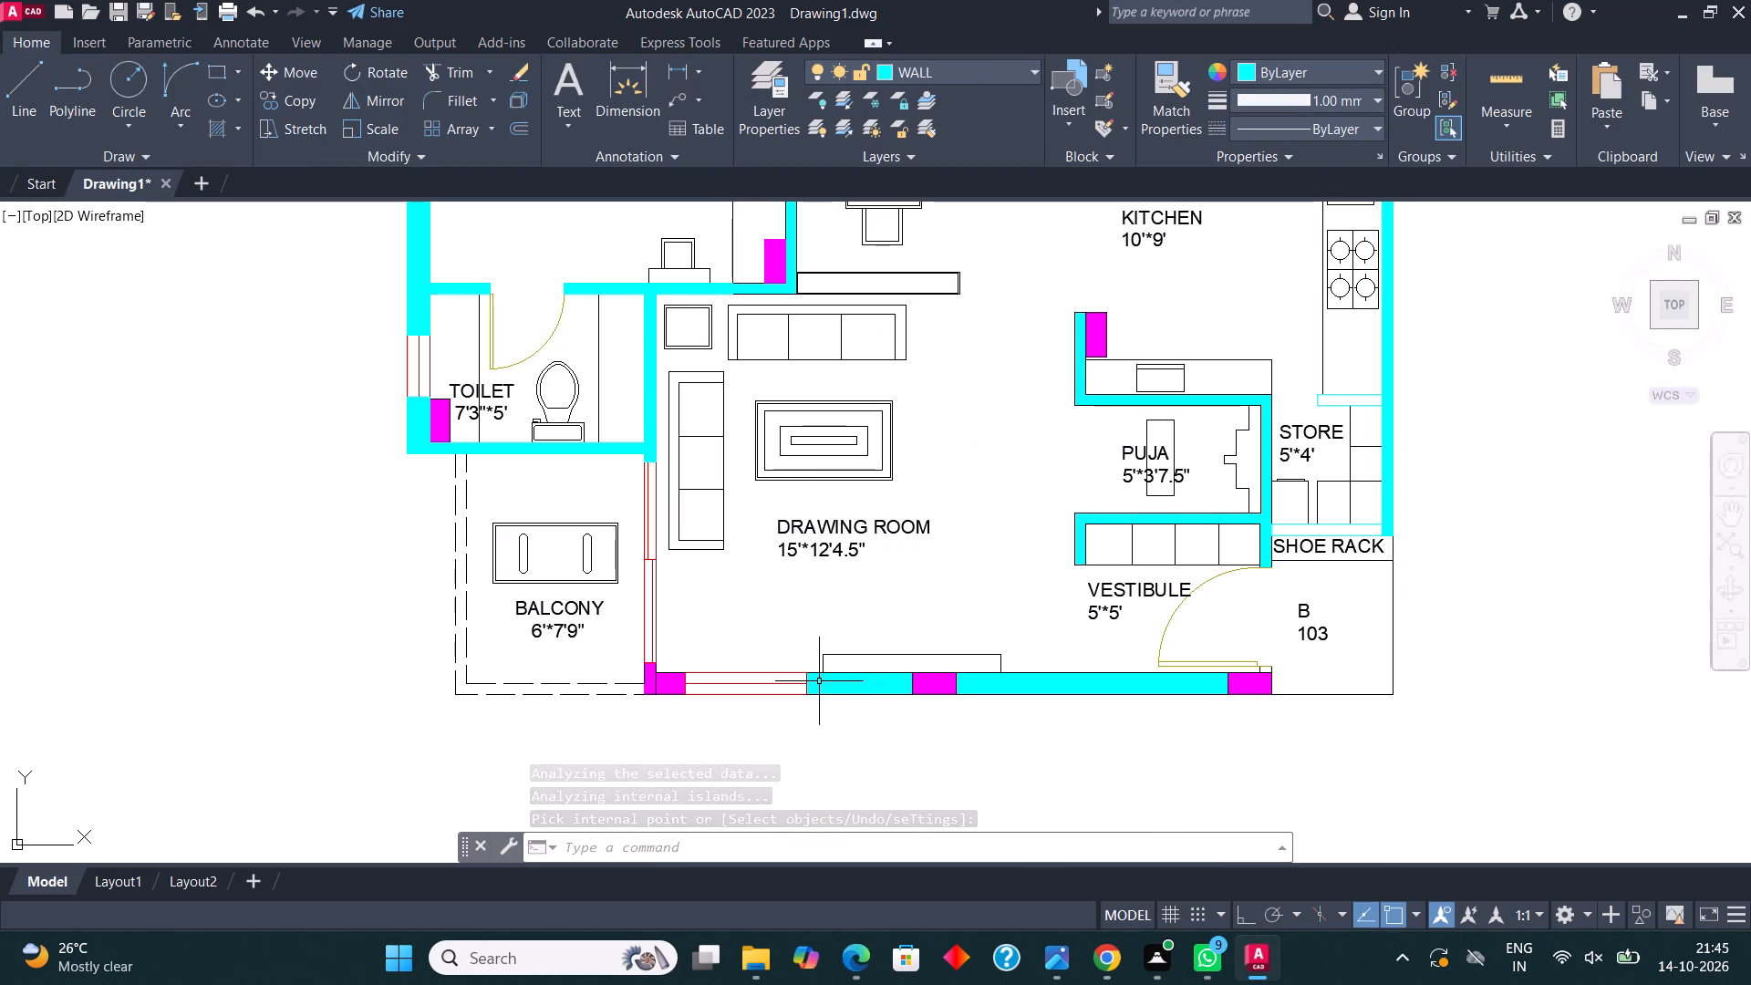
middle_click_drag(752, 624, 800, 616)
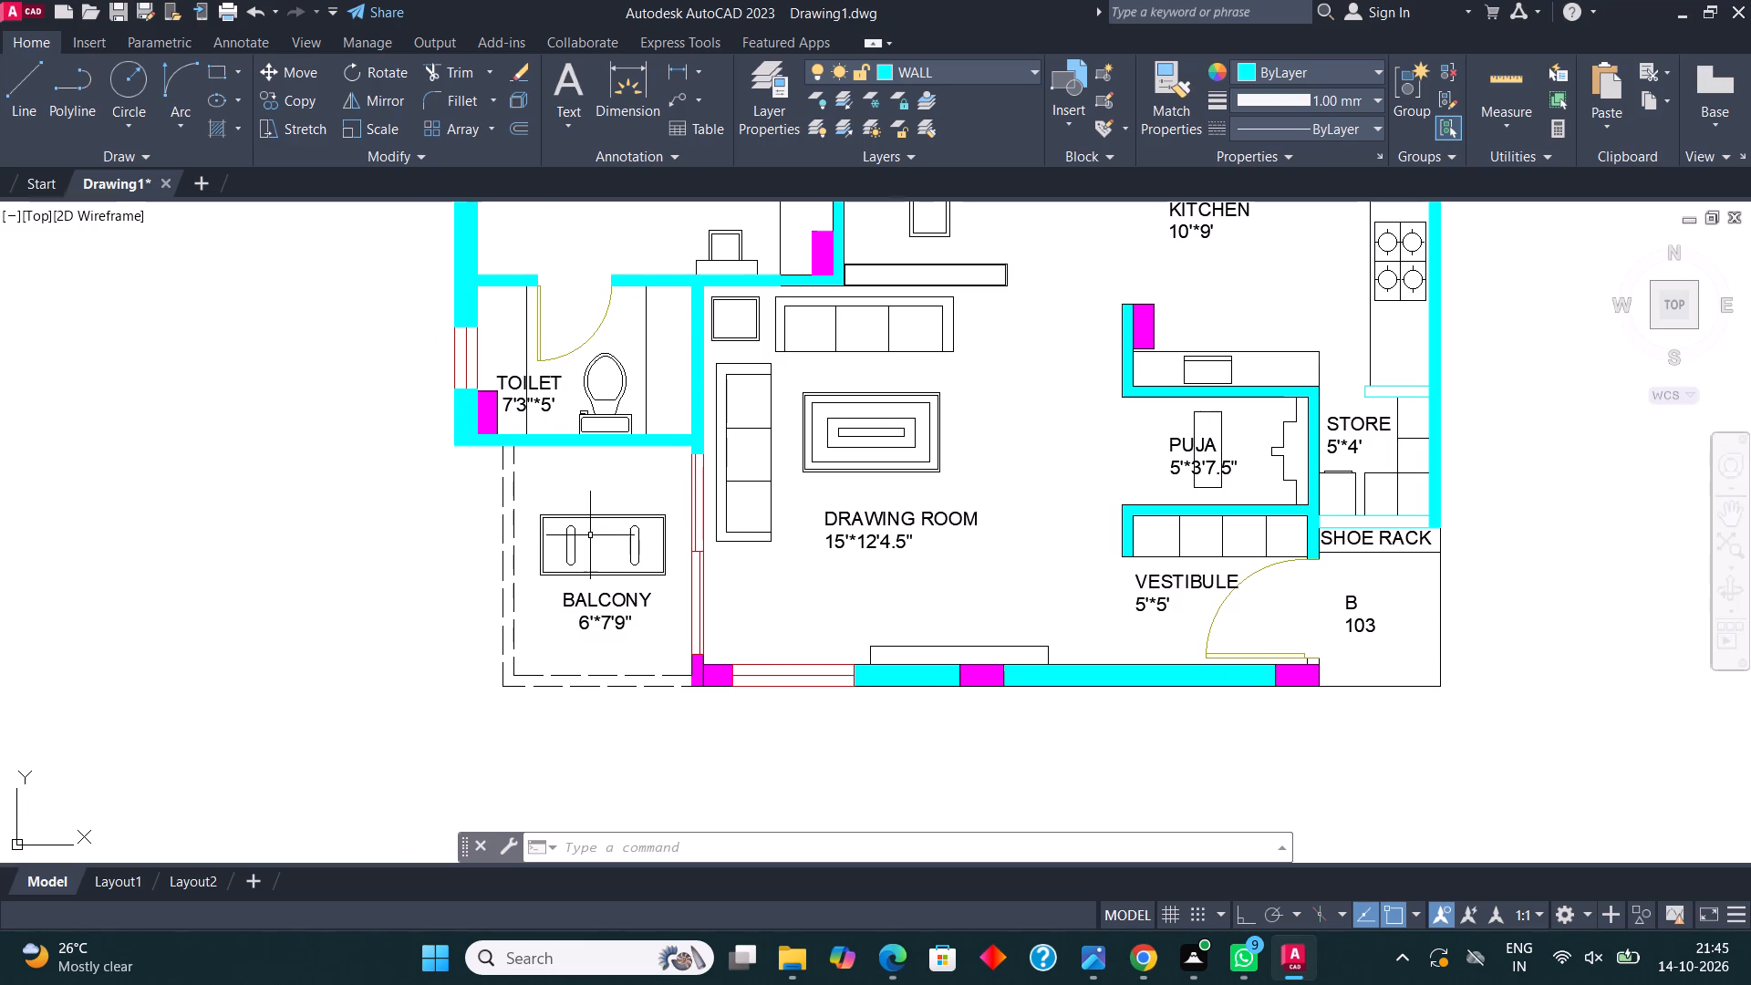
scroll(650, 639, "down", 1)
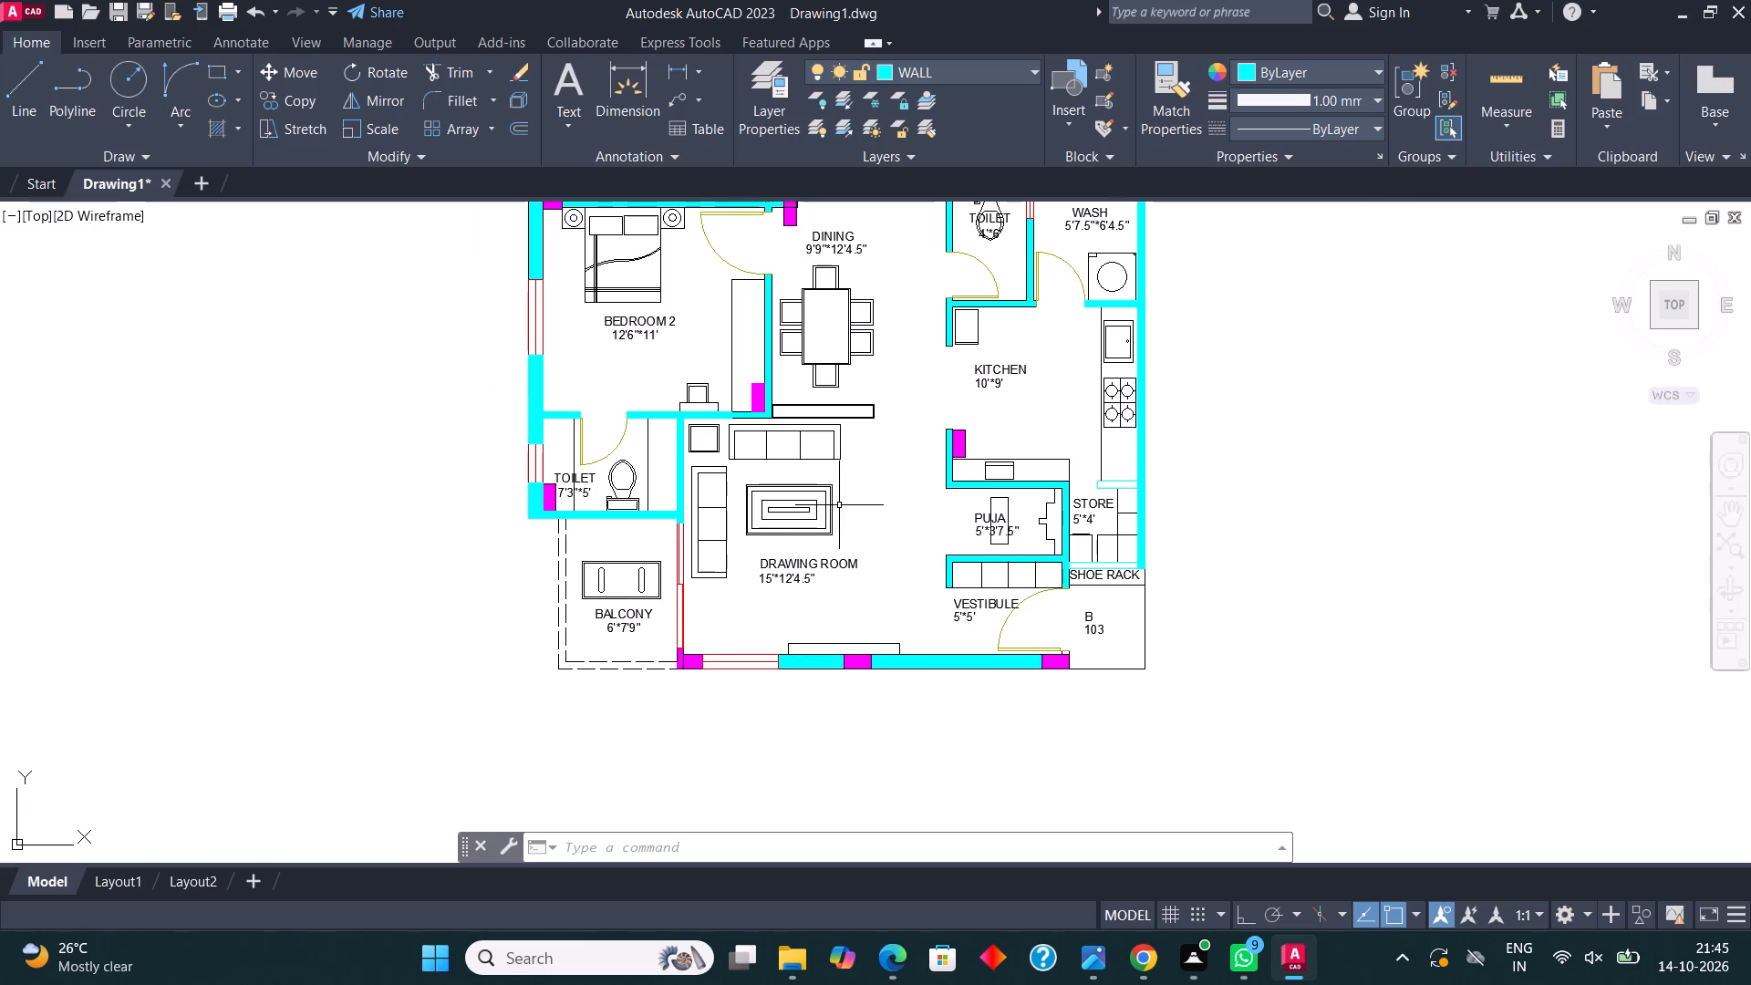
scroll(1133, 515, "up", 2)
key("h")
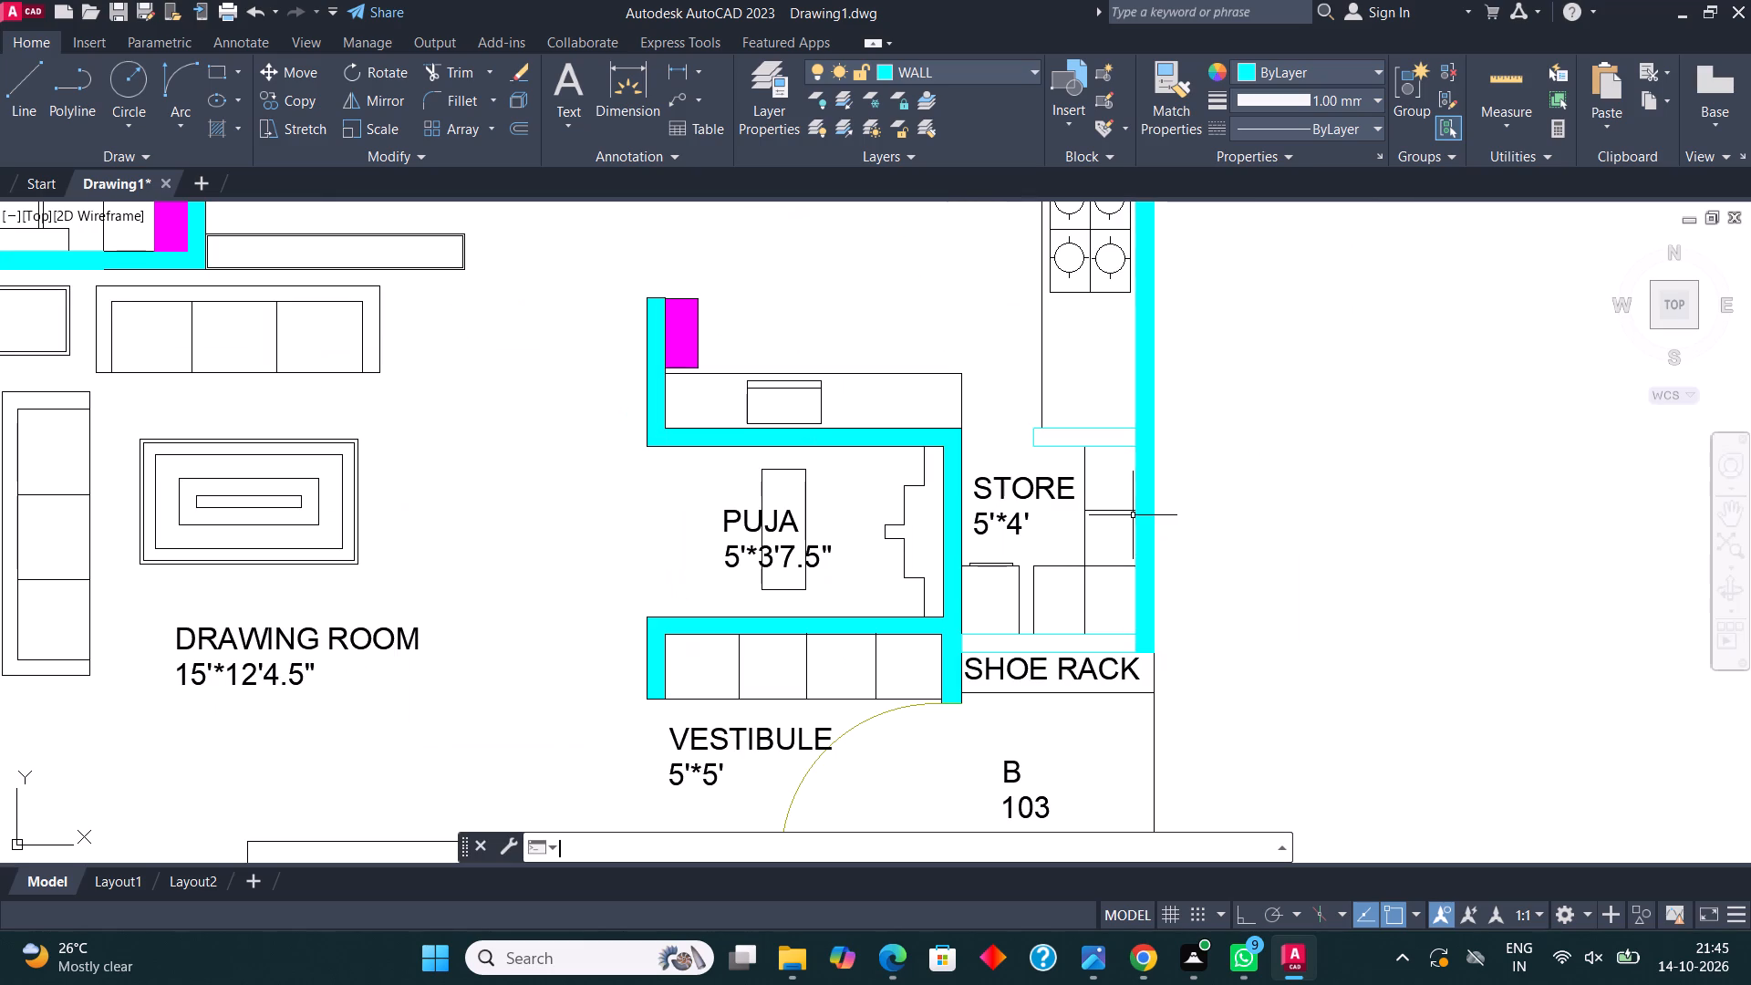
key("Return")
left_click(1076, 438)
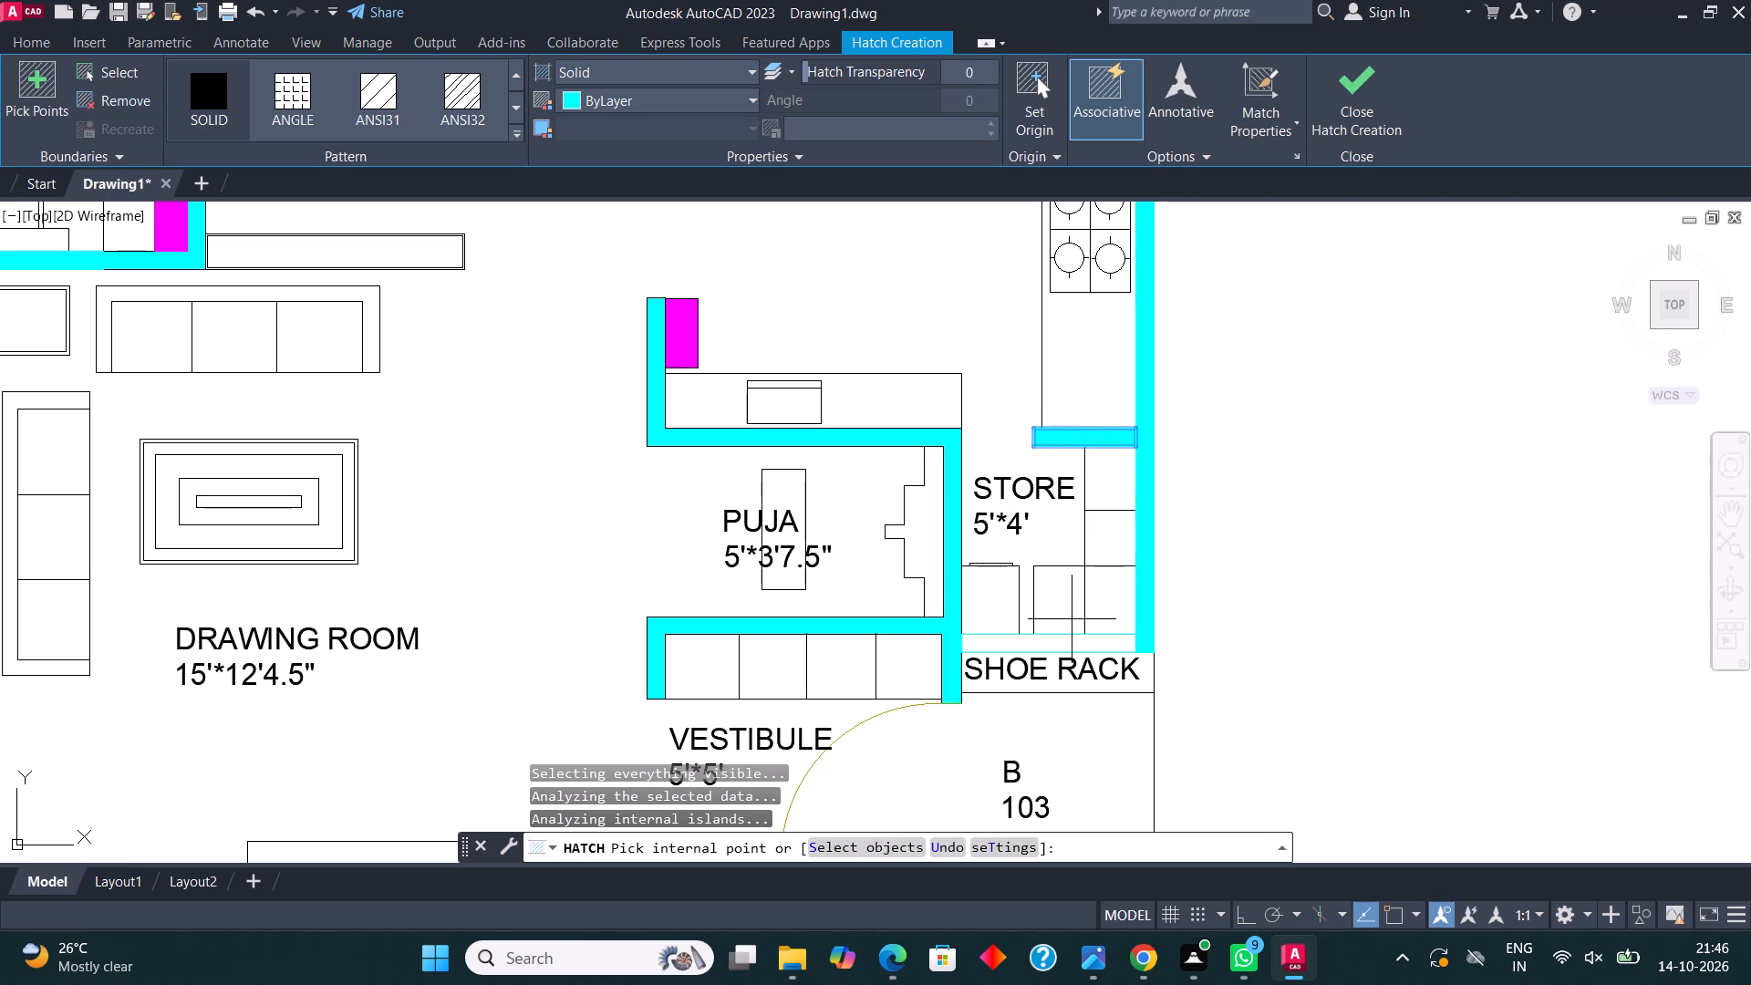
left_click(1070, 645)
left_click(1362, 56)
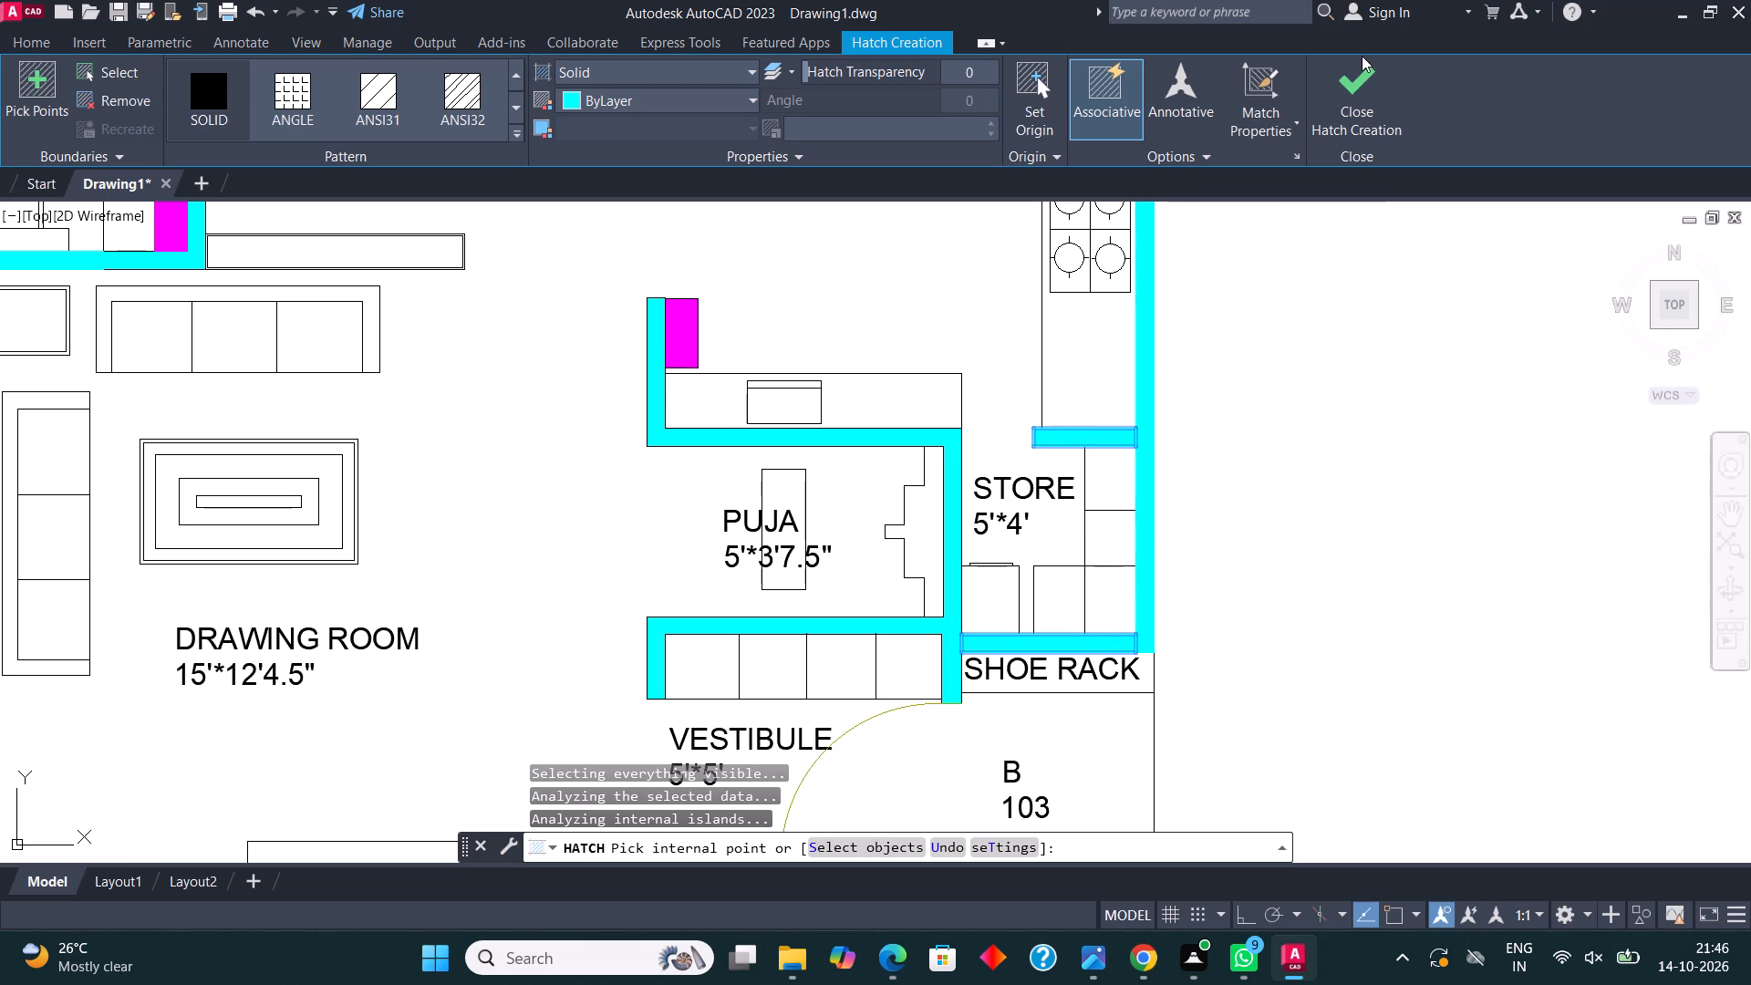
left_click(1362, 77)
Look over the floor plan from the vestibule up to the bedrooms for walls still without a hatch.
scroll(1145, 535, "down", 1)
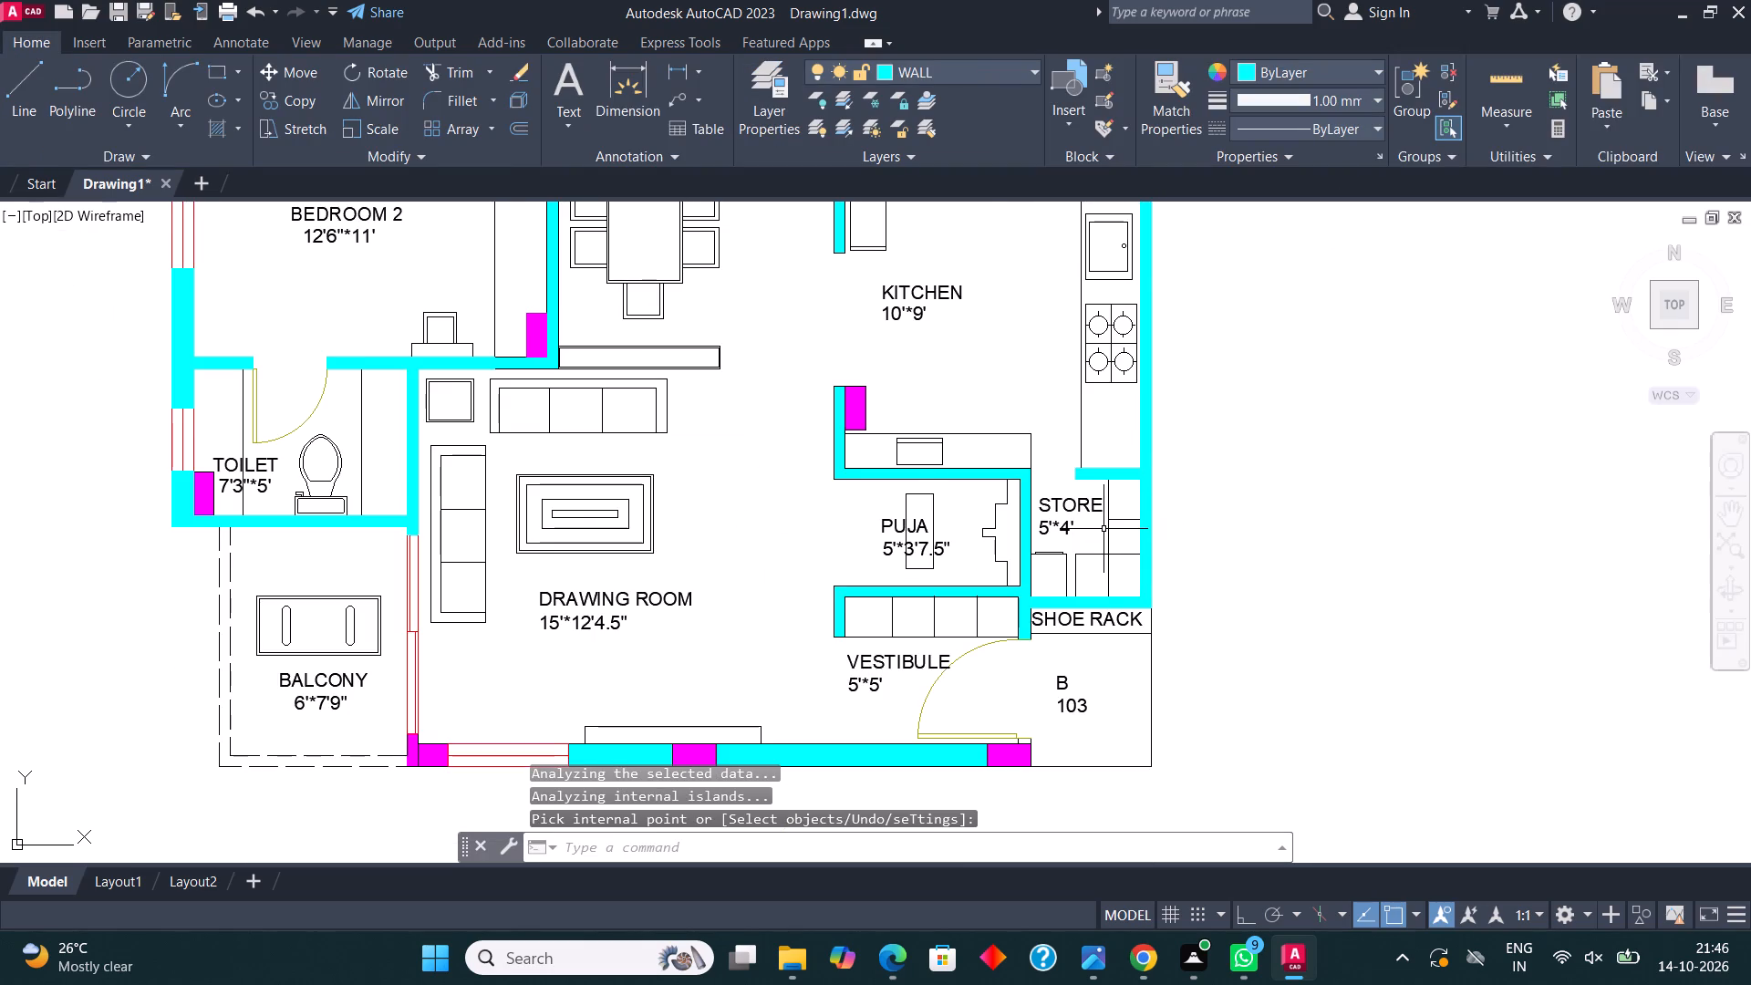
scroll(1103, 578, "down", 1)
scroll(961, 511, "up", 1)
middle_click_drag(961, 511, 984, 550)
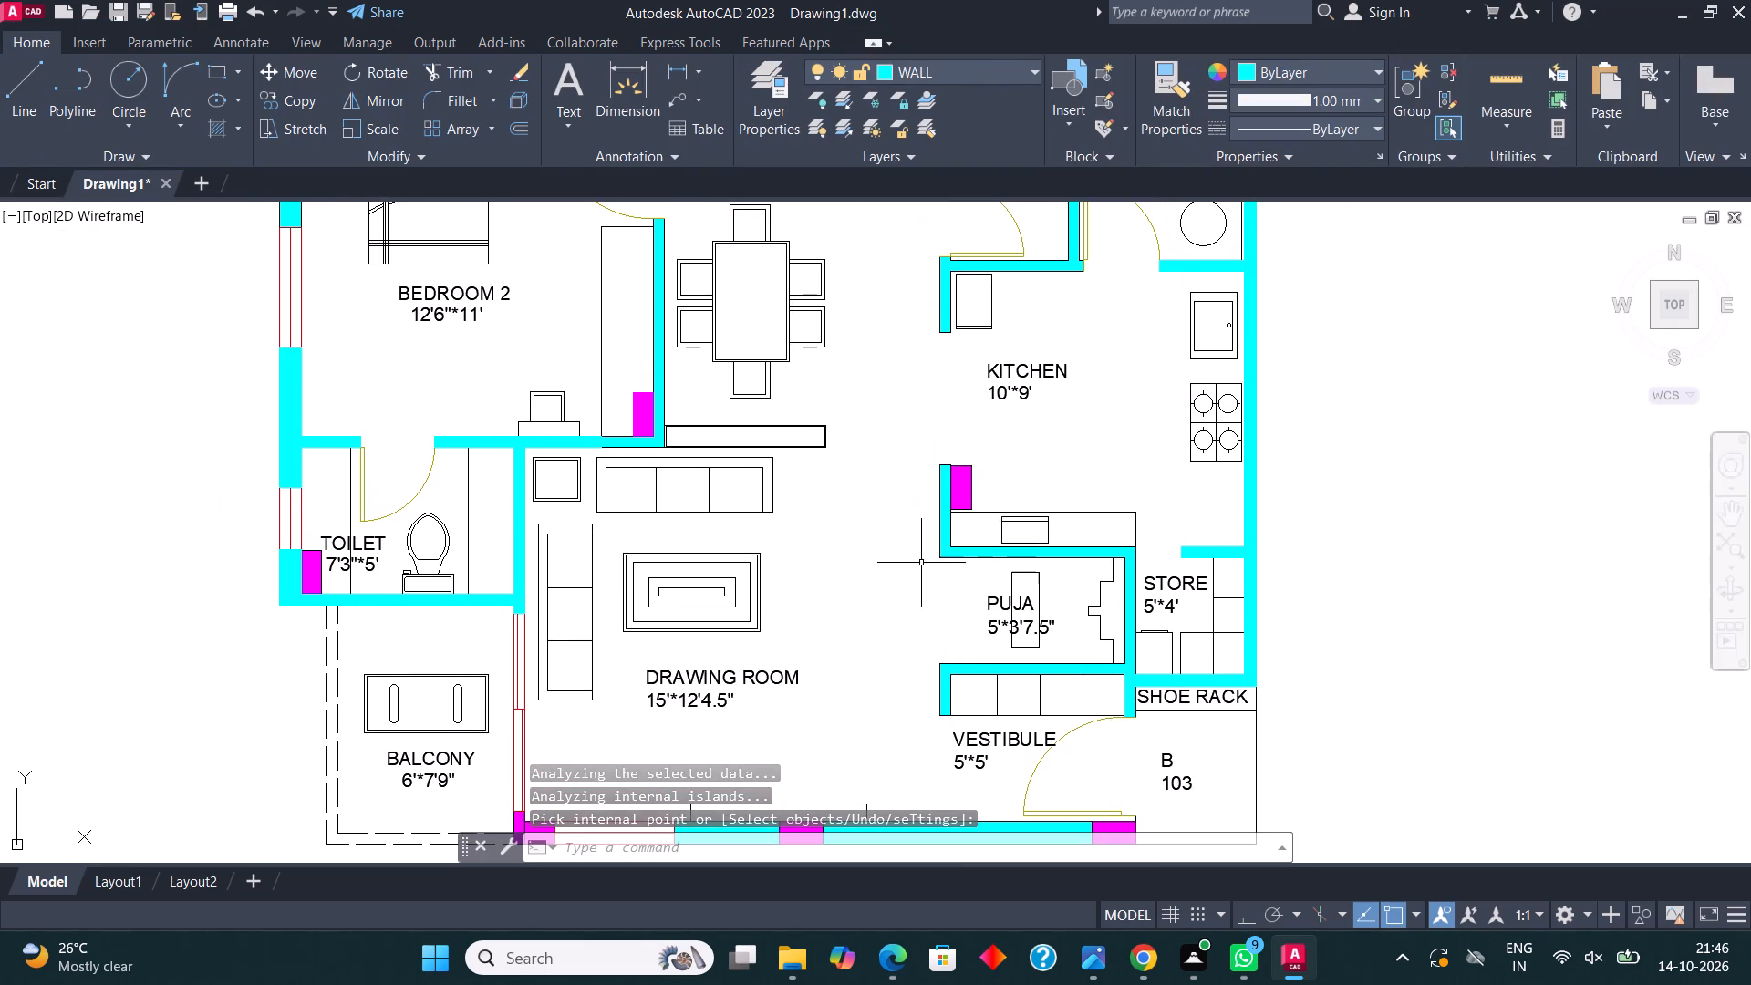
middle_click_drag(1010, 440, 1048, 645)
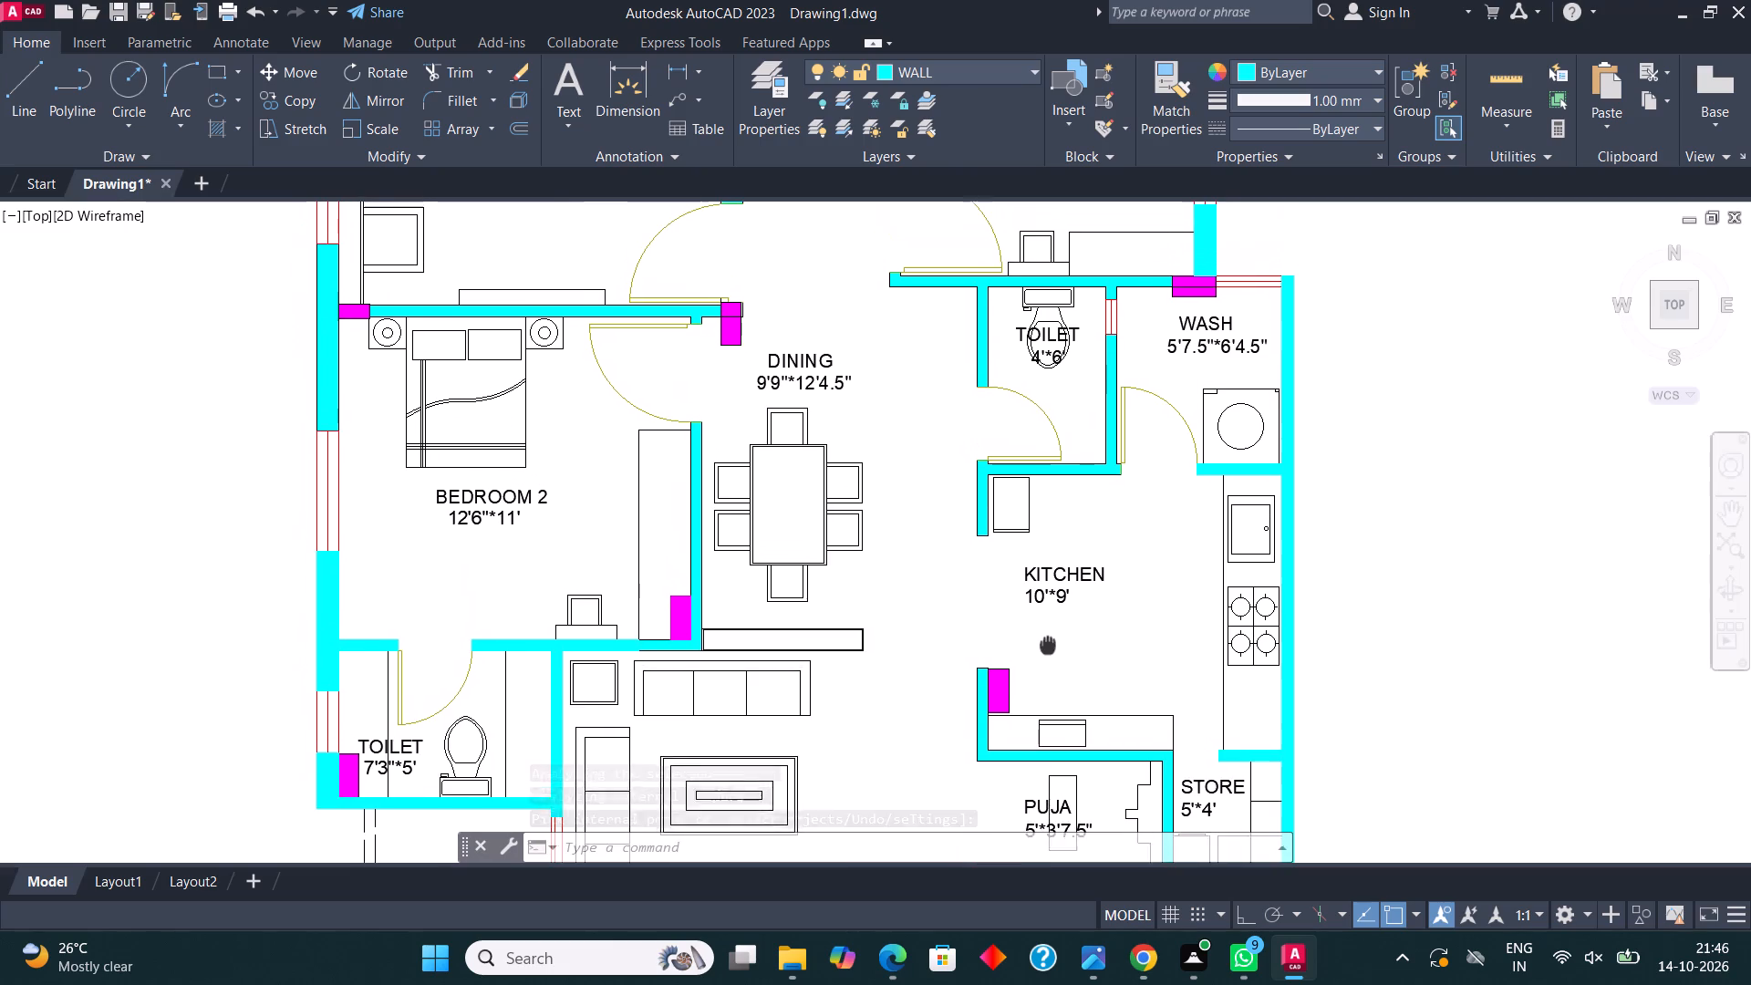
middle_click_drag(1048, 645, 1049, 698)
middle_click_drag(1041, 412, 1072, 565)
middle_click_drag(1073, 333, 1081, 507)
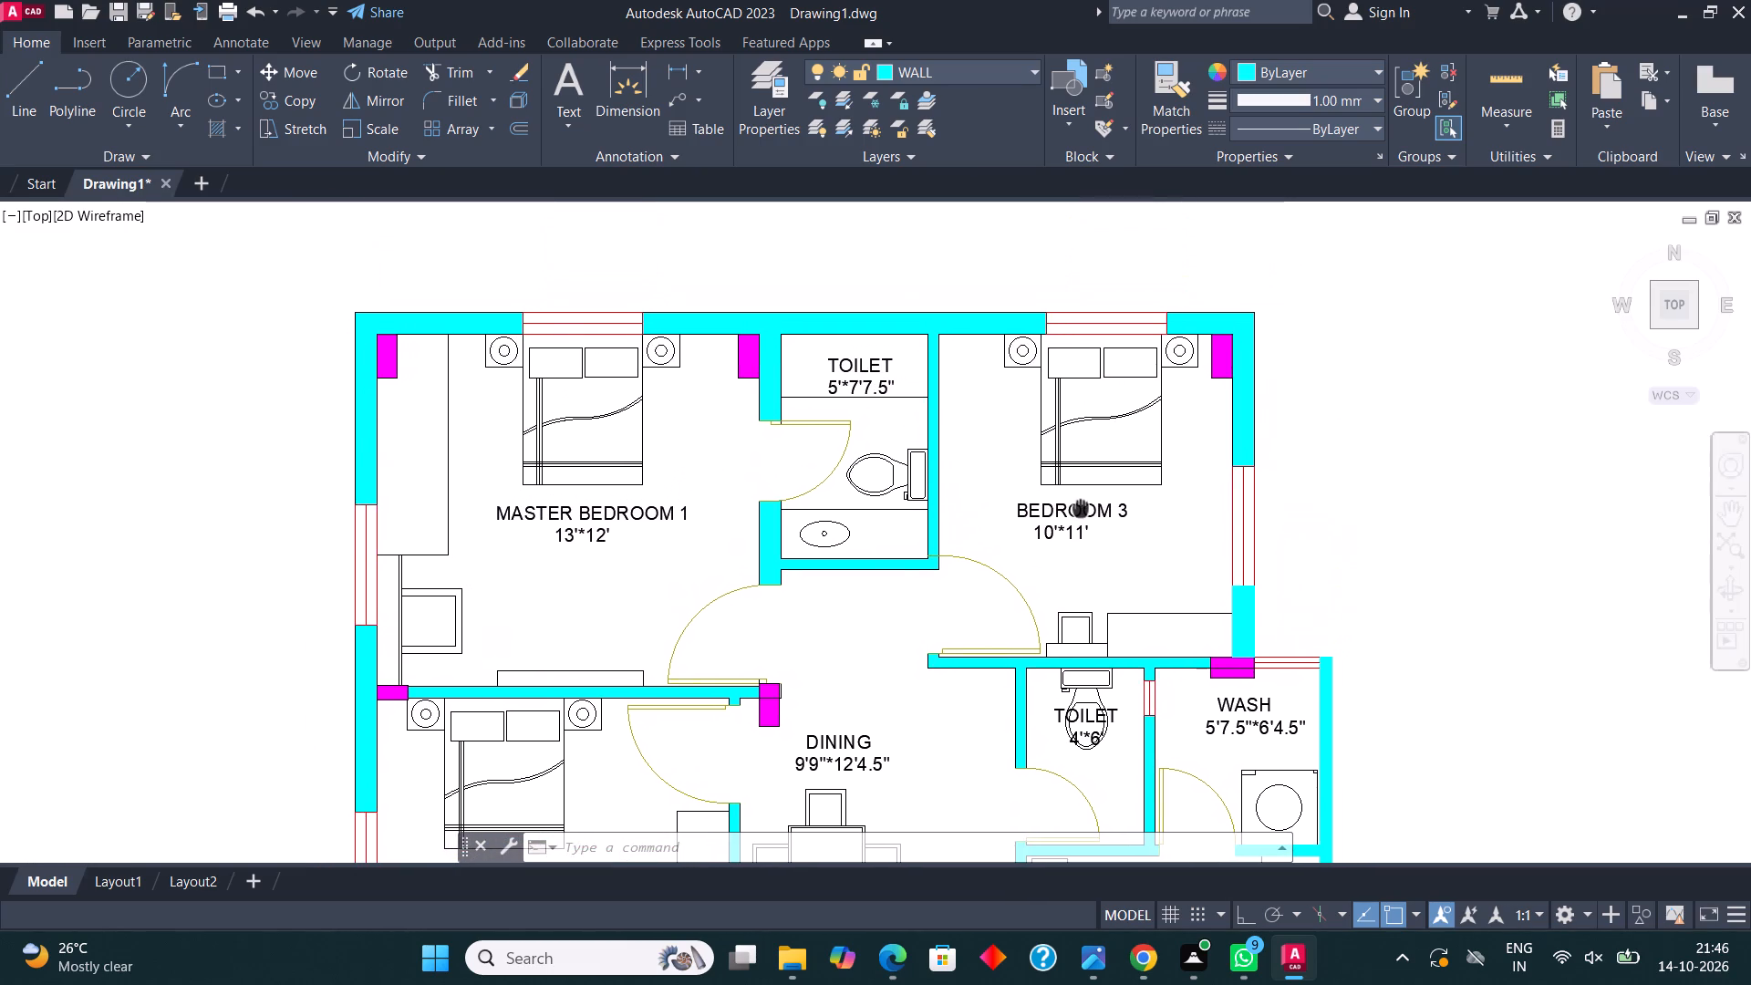
middle_click_drag(1081, 507, 1080, 507)
middle_click_drag(1171, 521, 1259, 490)
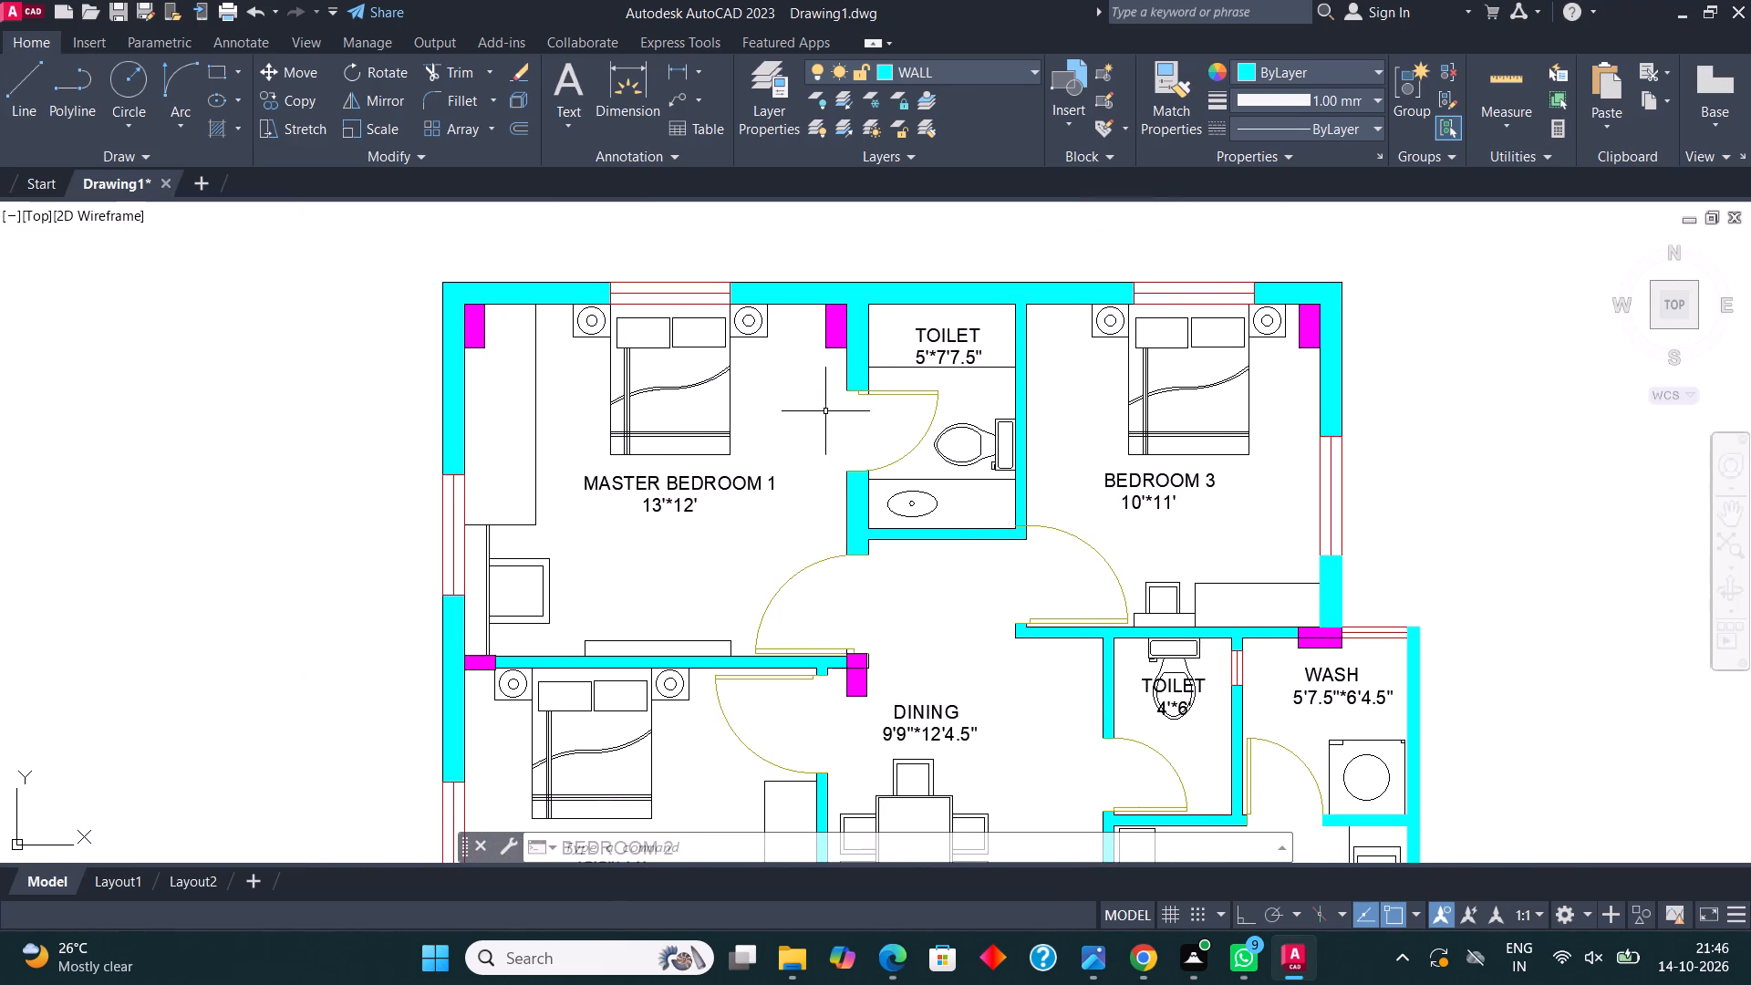
scroll(645, 394, "up", 1)
Create a new layer named TEXY and give it colour 55.
left_click(952, 67)
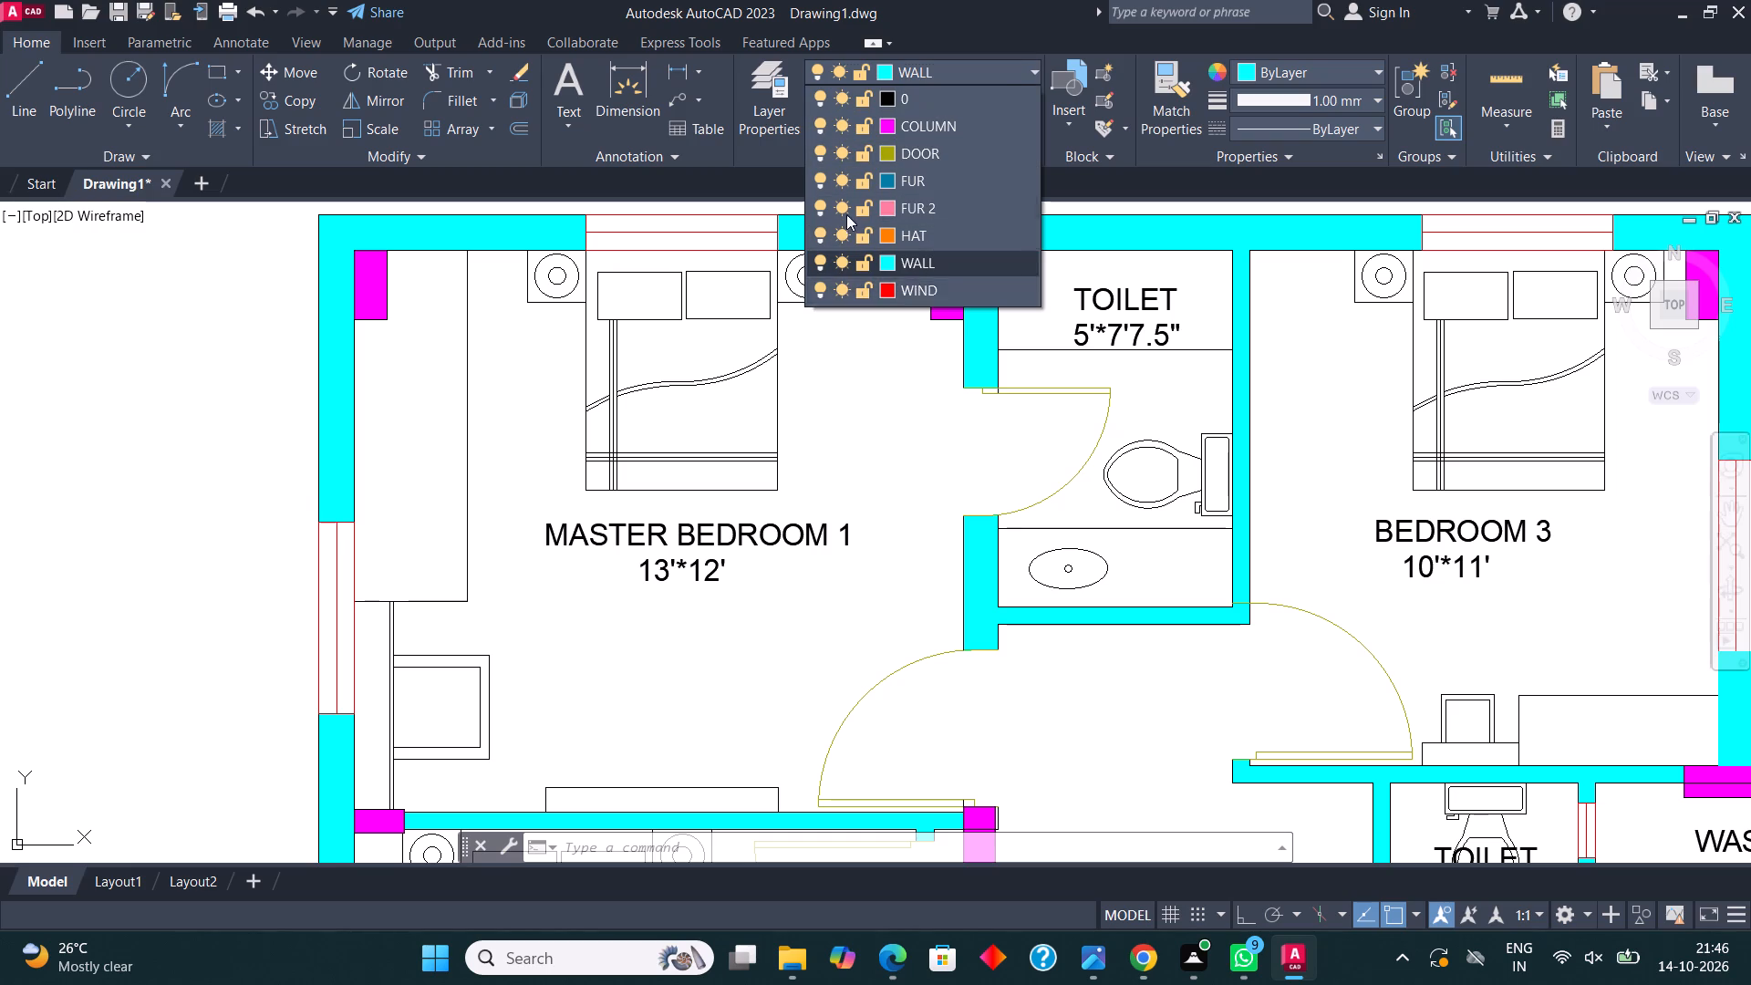
key("Escape")
left_click(760, 74)
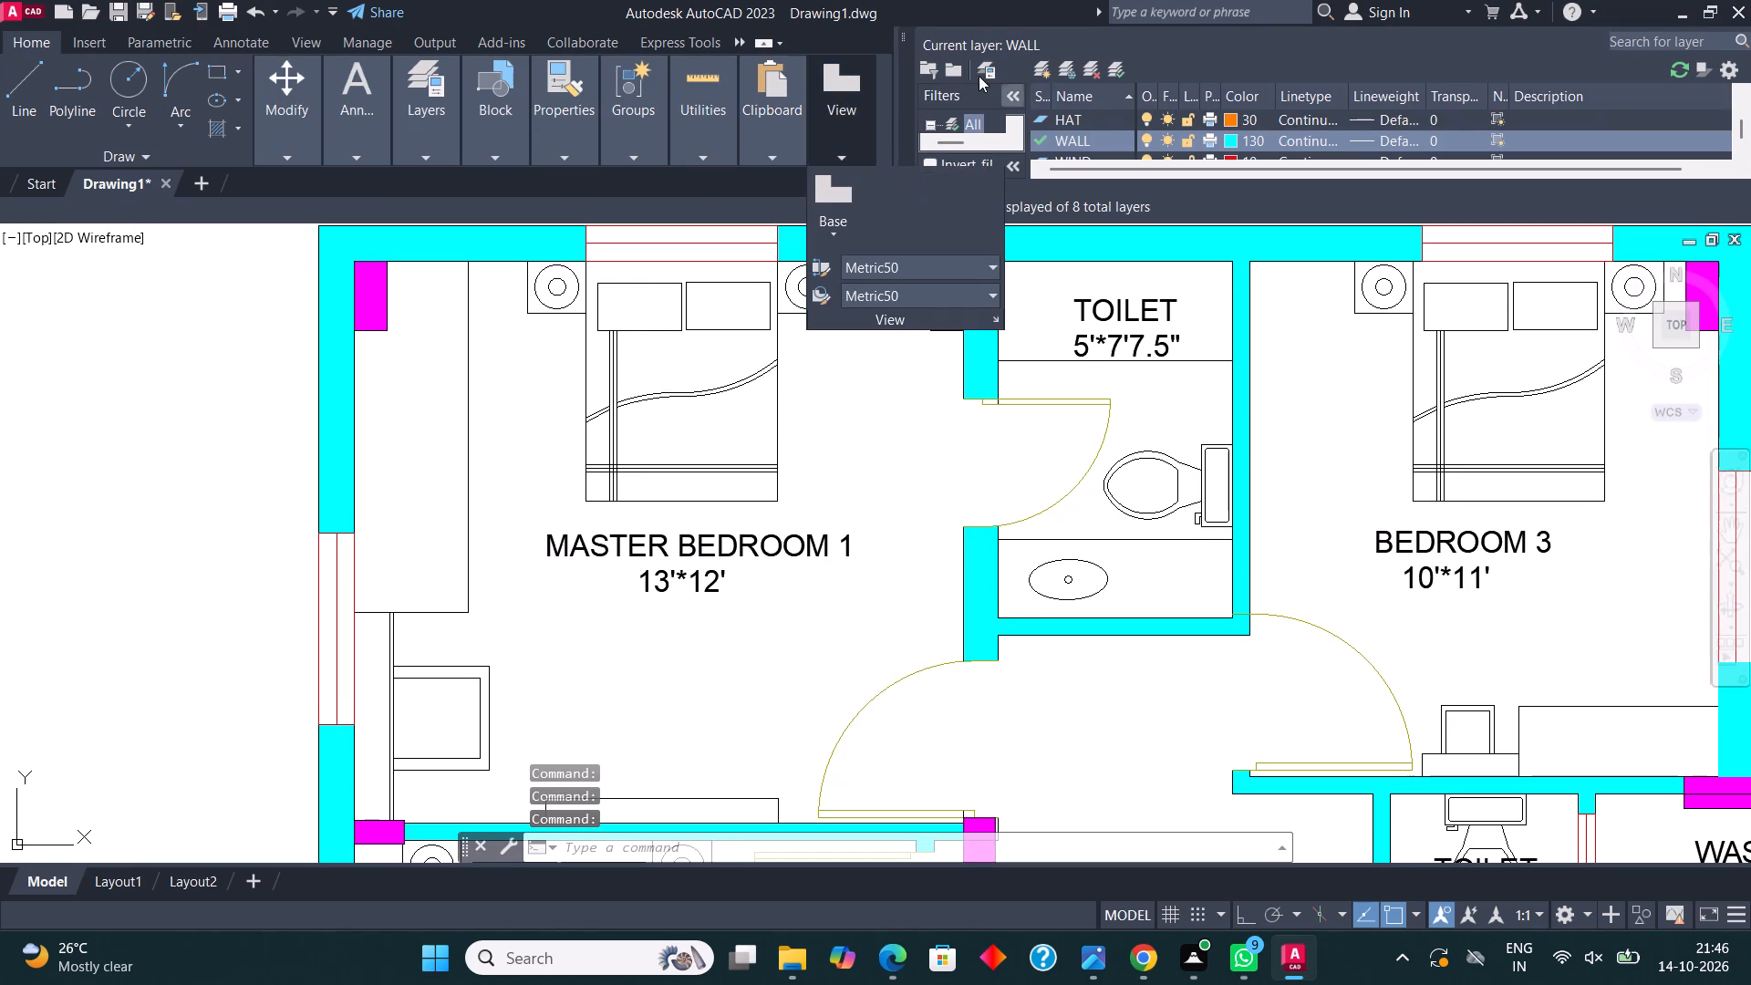
left_click(1042, 64)
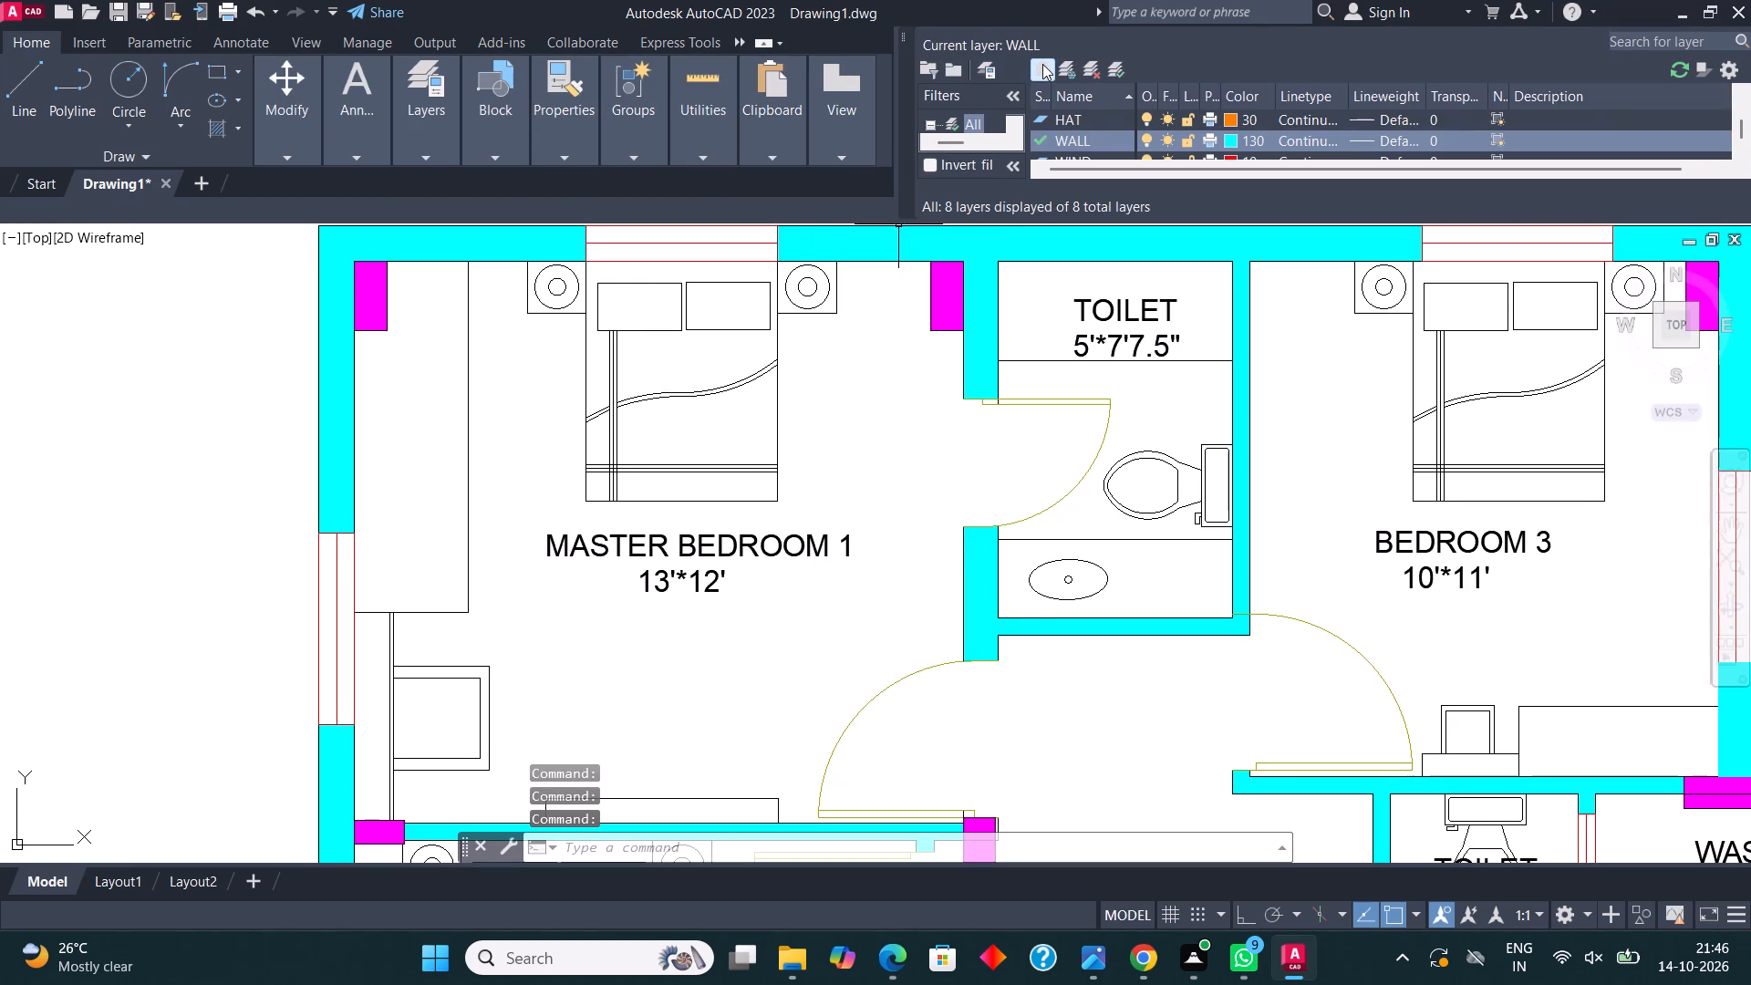
type("TE")
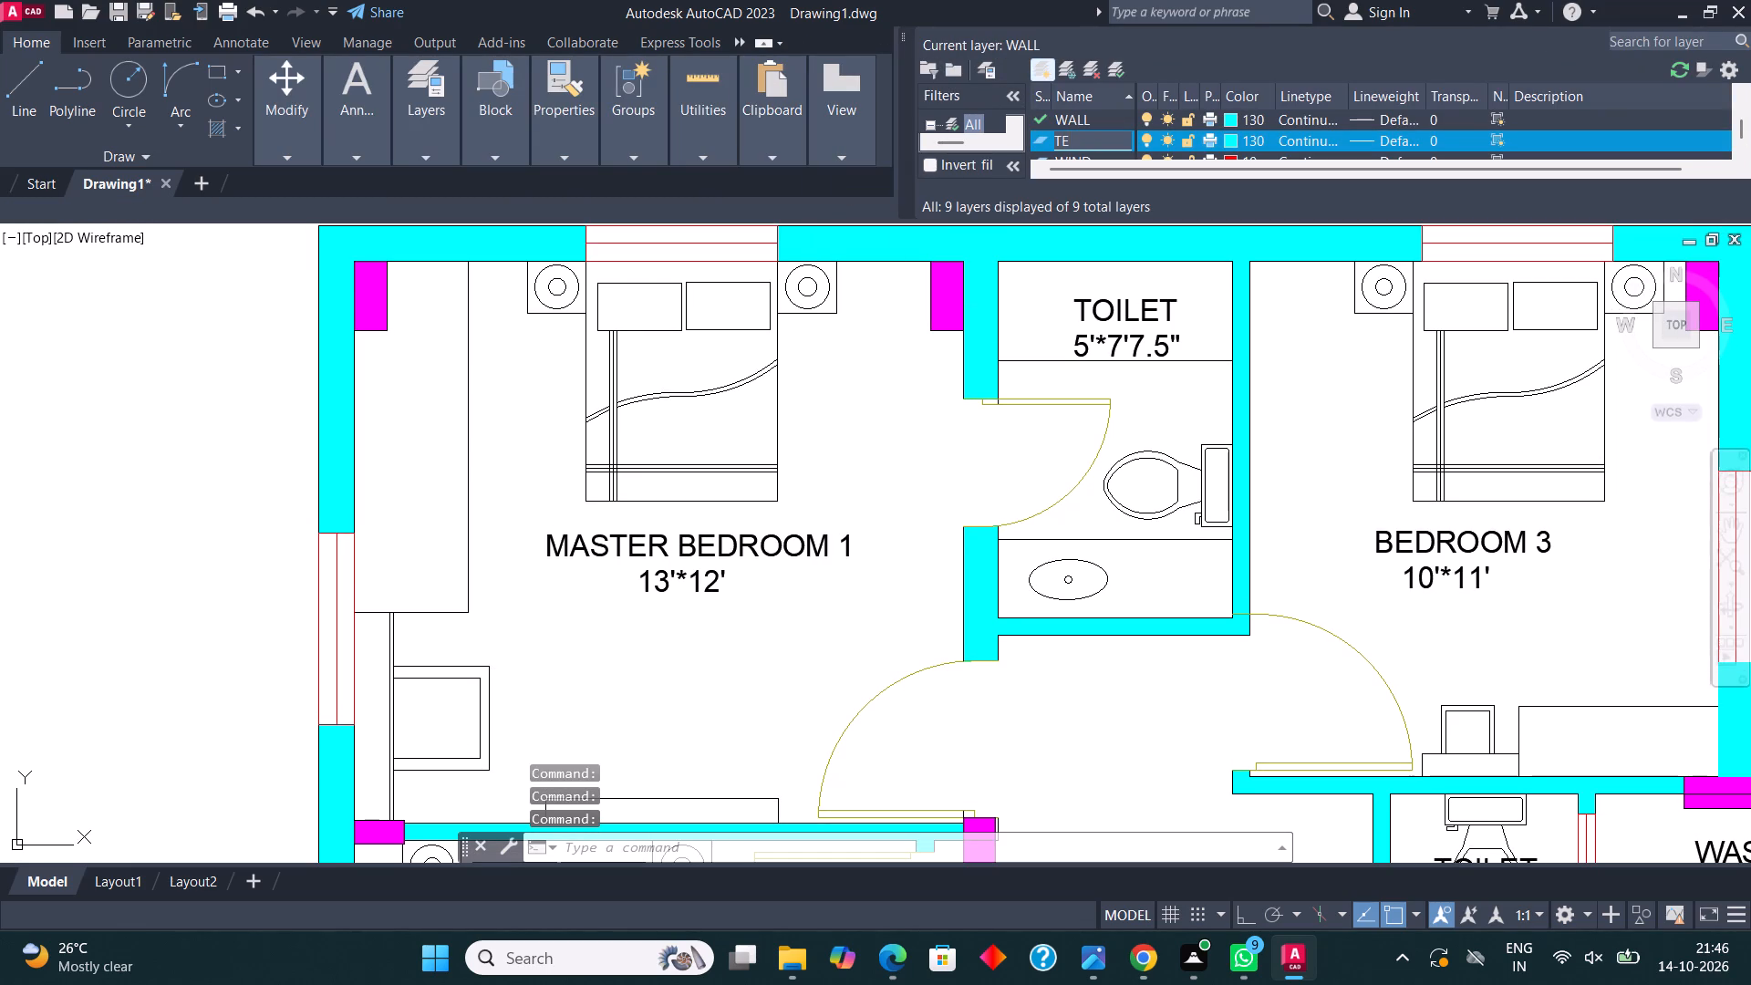
type("XY")
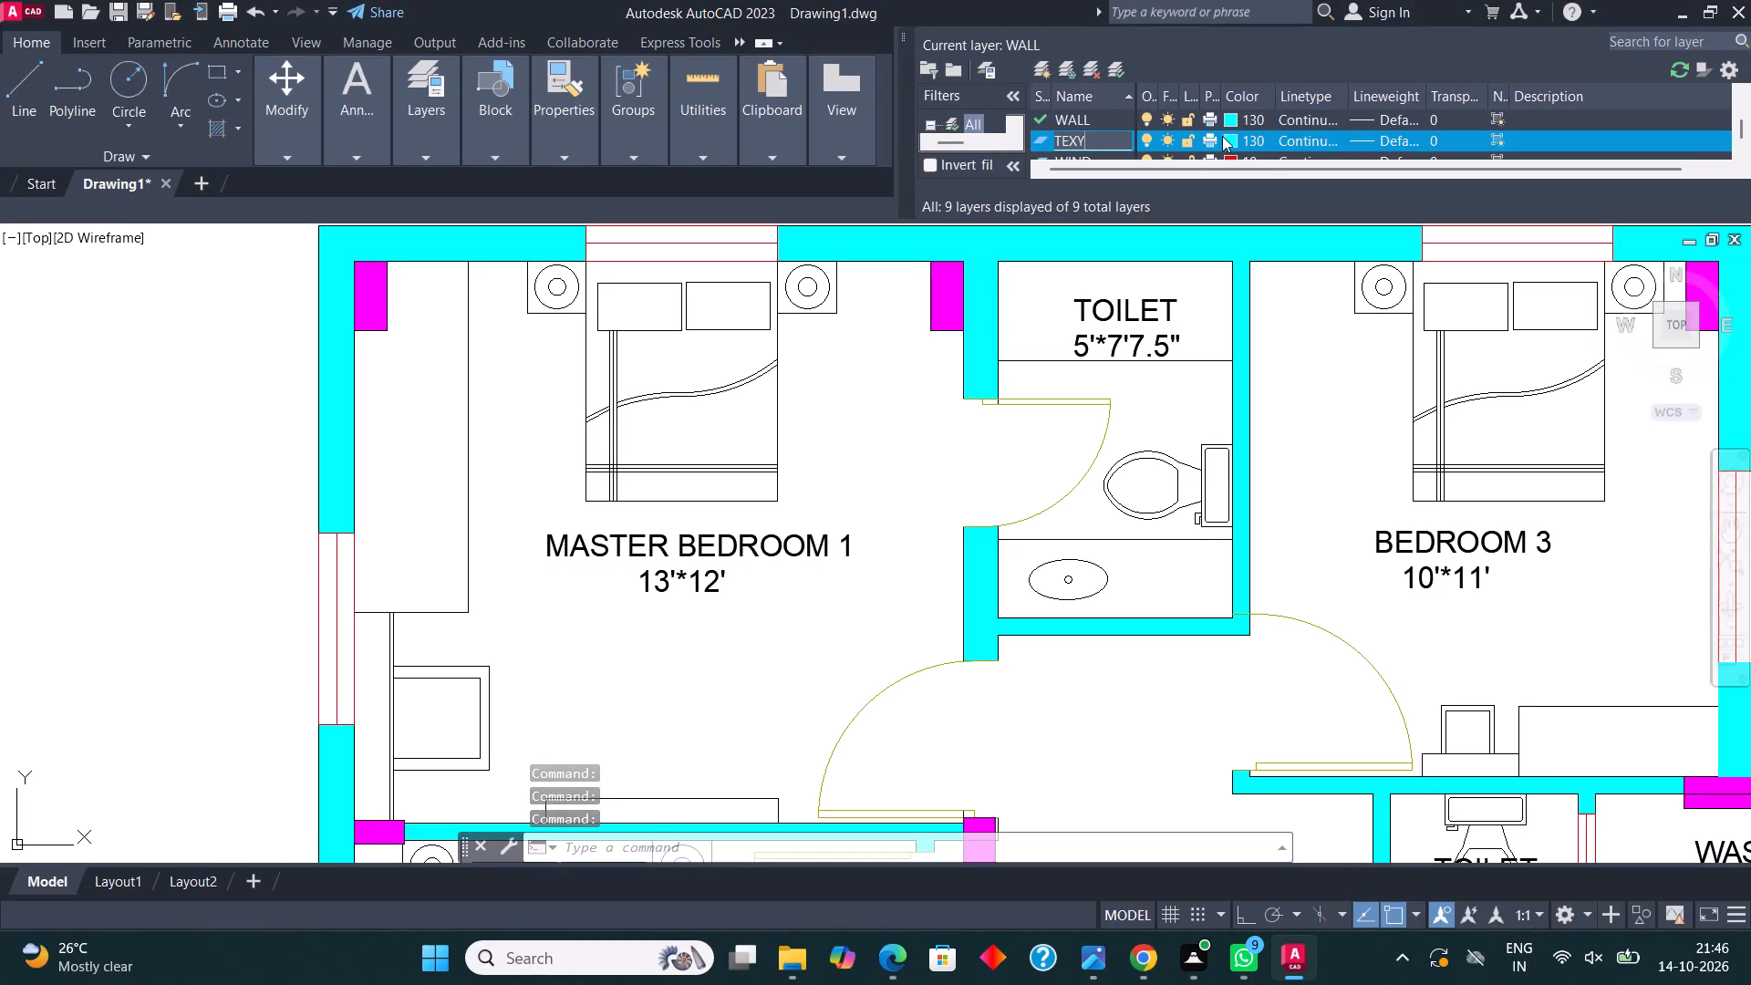
left_click(1236, 137)
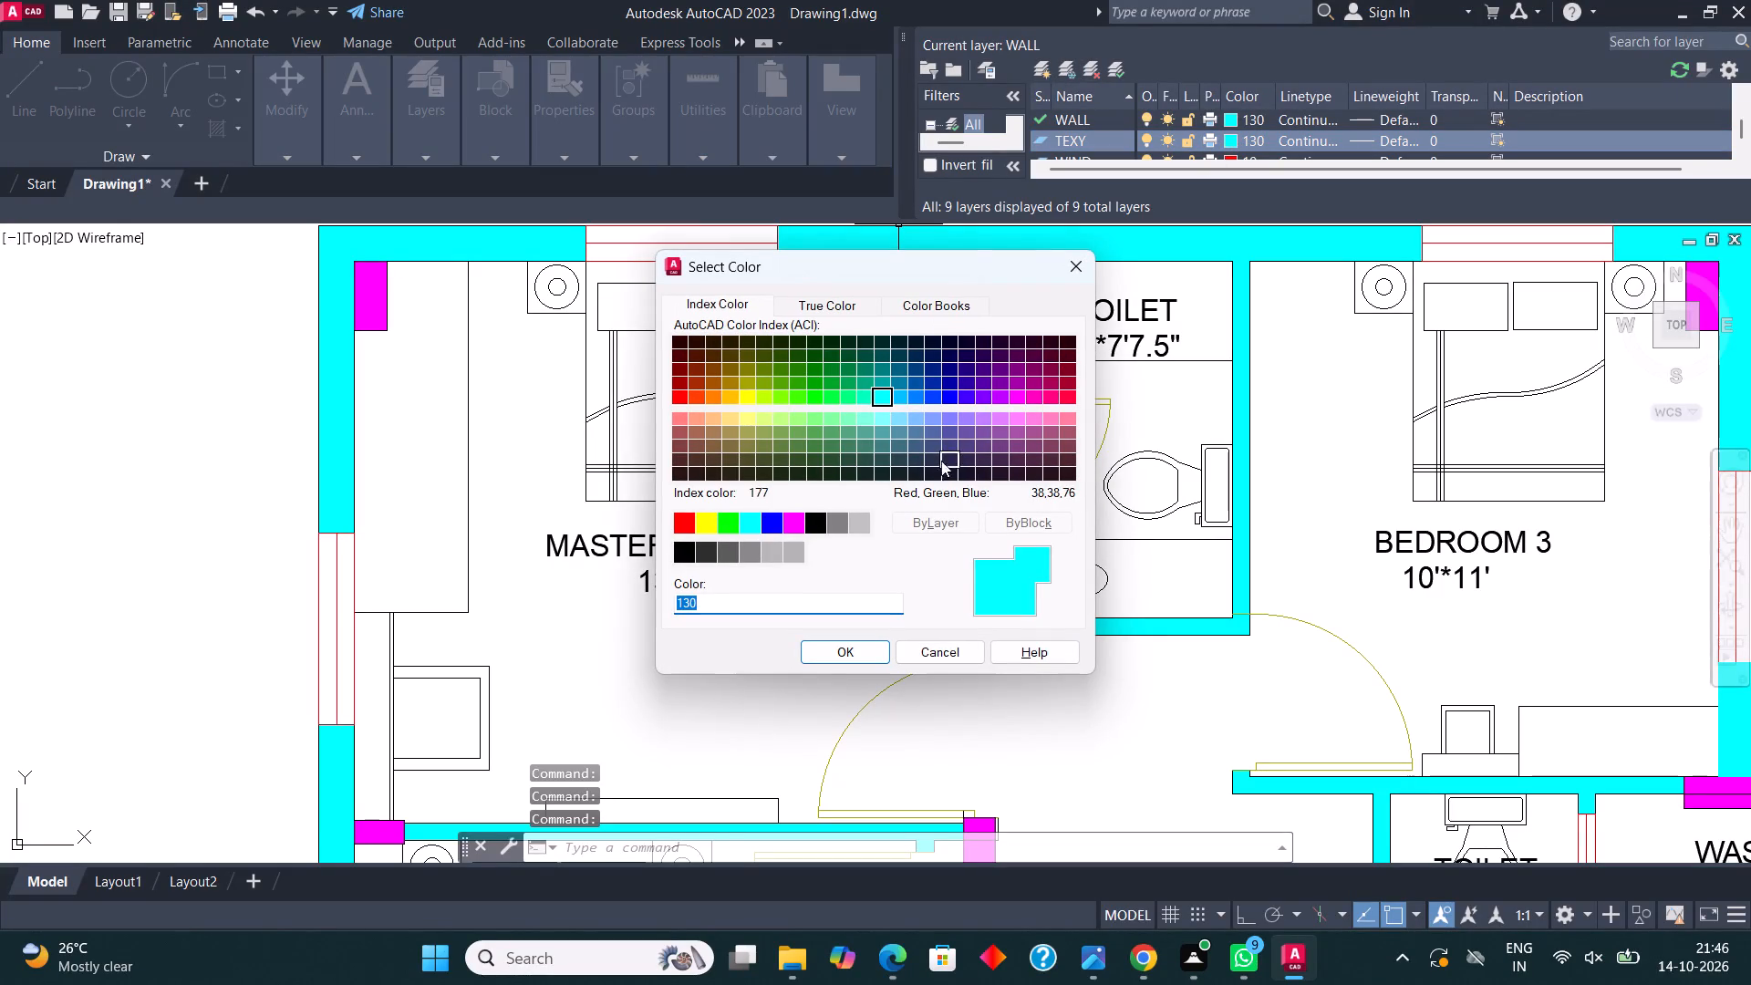
left_click(749, 447)
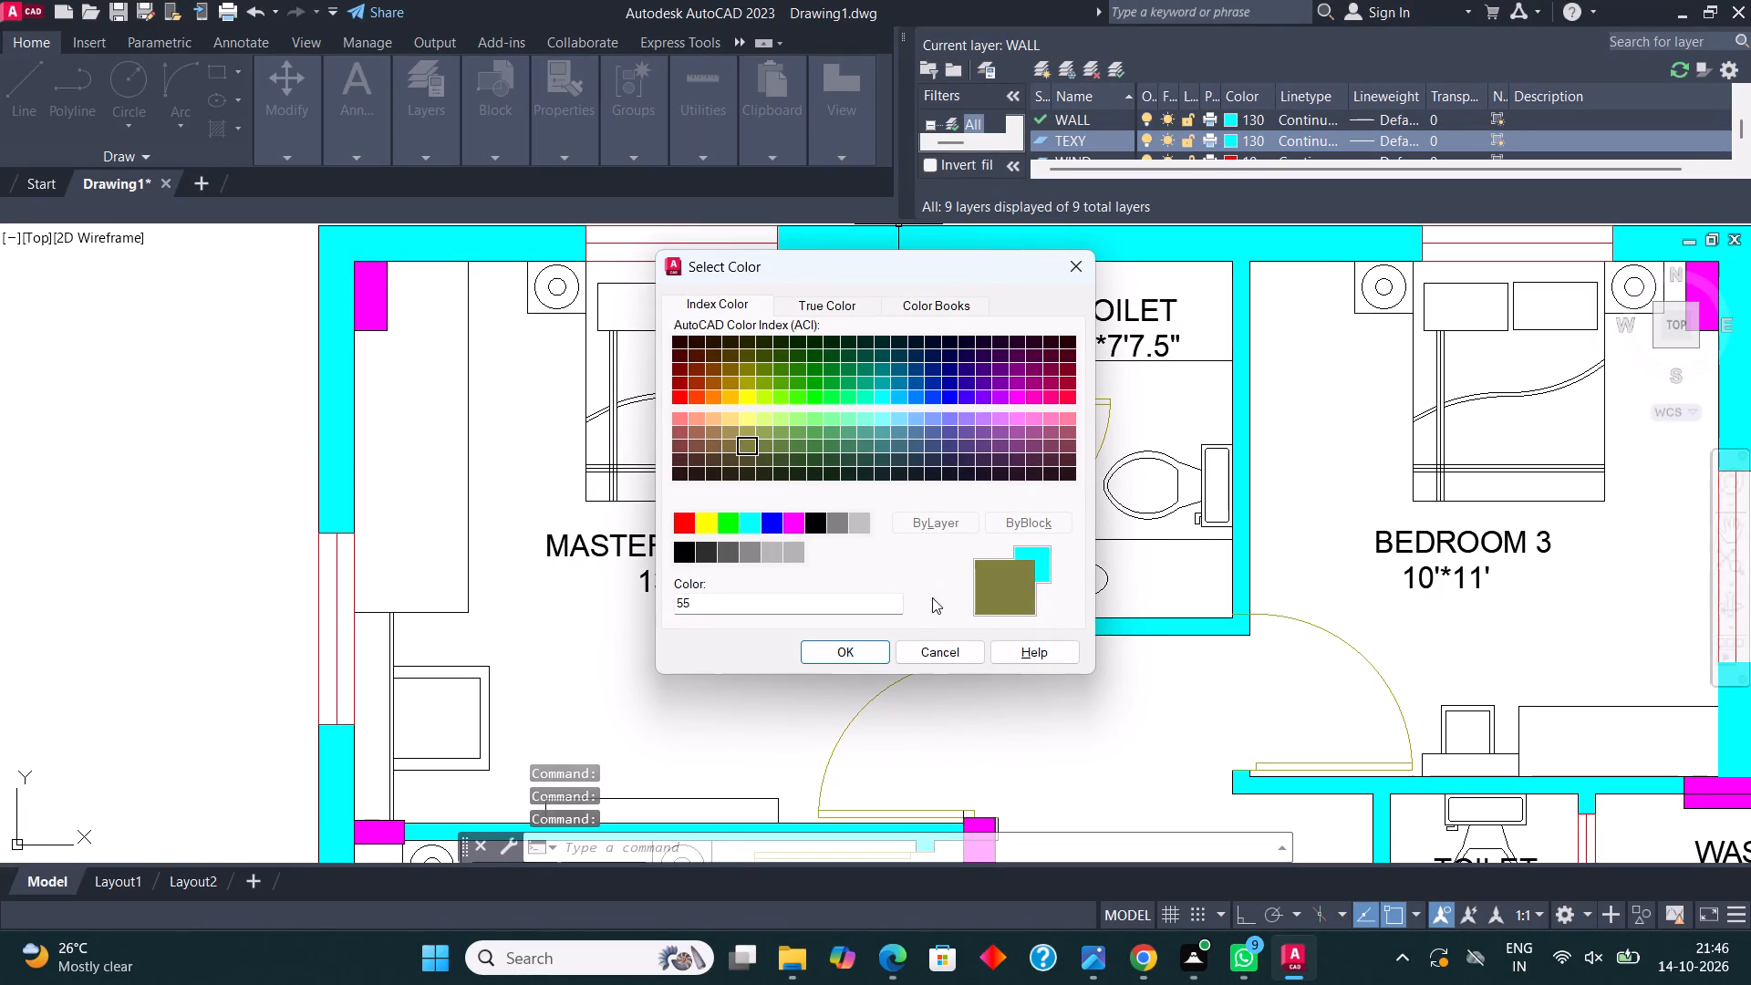
left_click(859, 654)
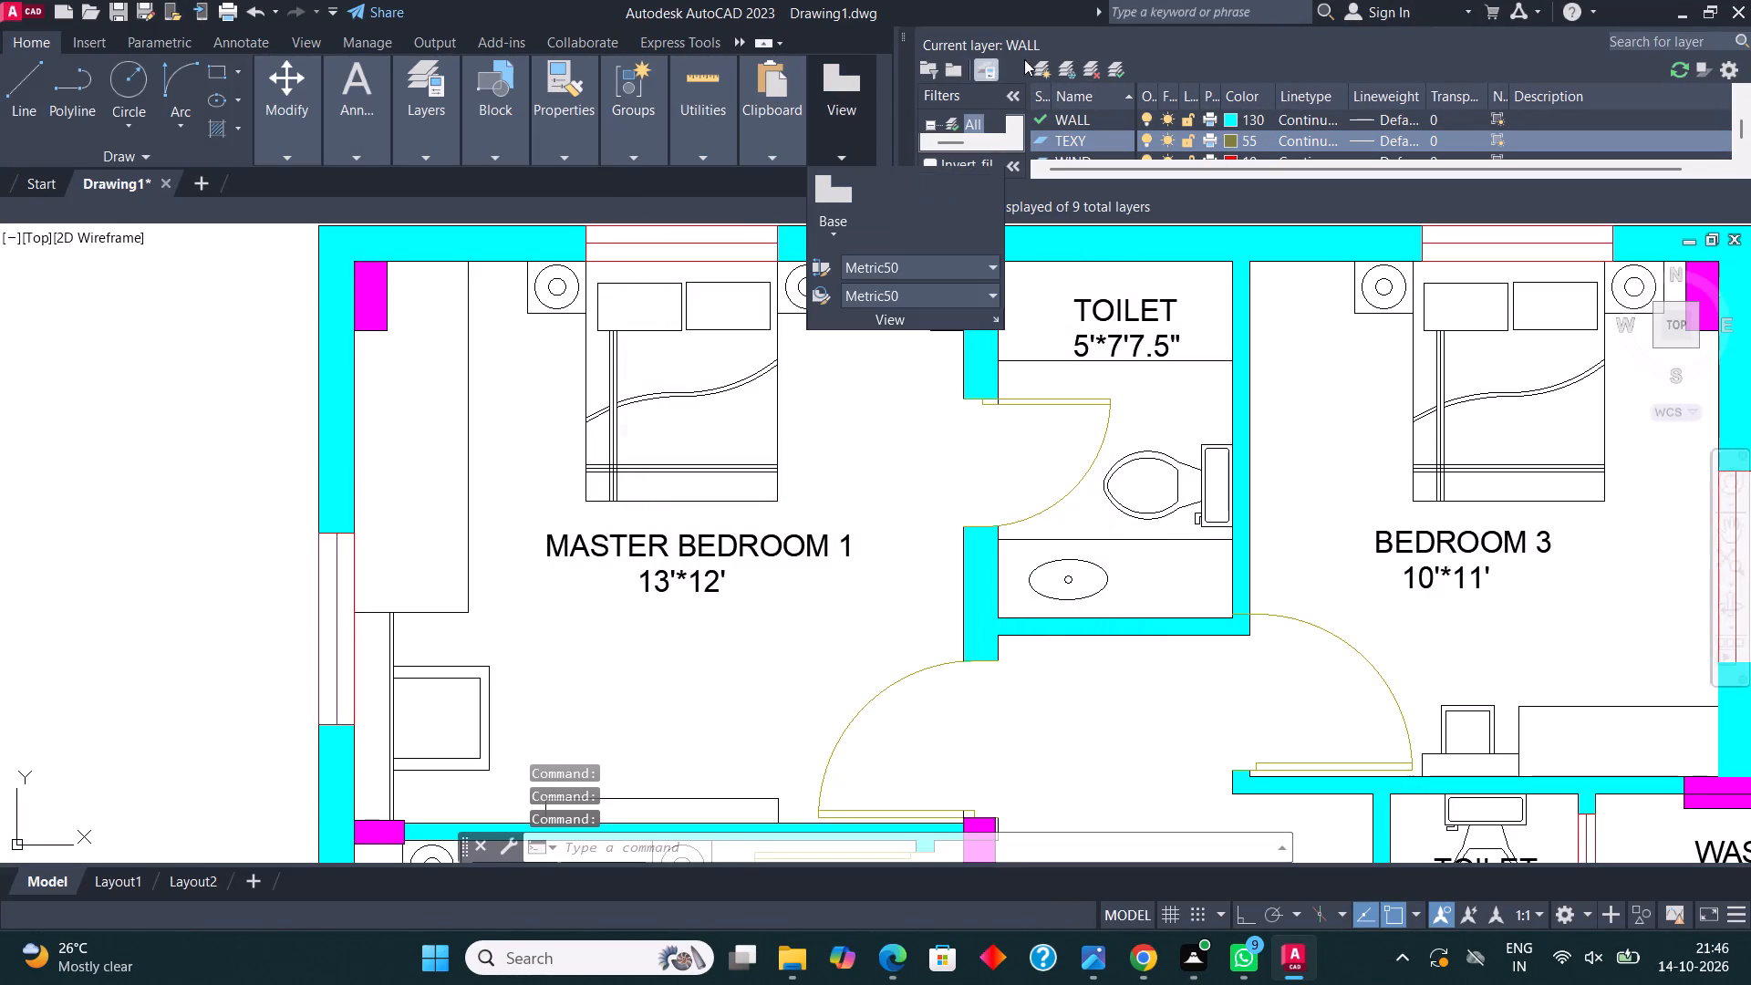
left_click(902, 34)
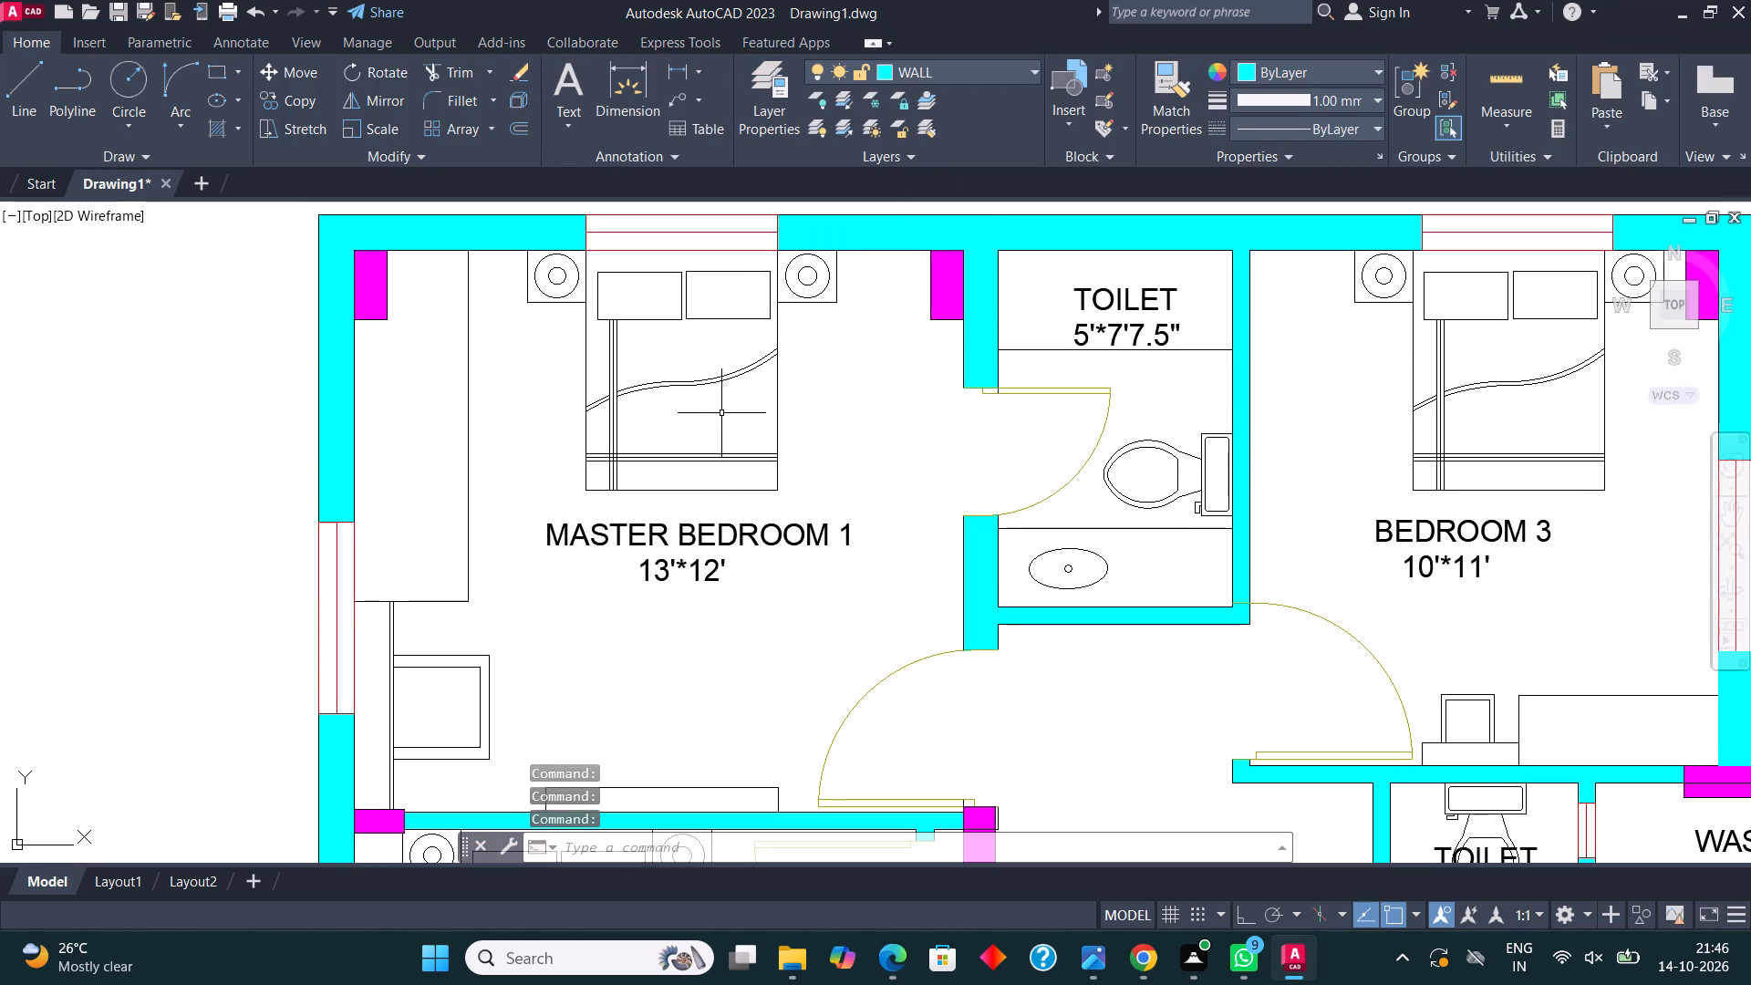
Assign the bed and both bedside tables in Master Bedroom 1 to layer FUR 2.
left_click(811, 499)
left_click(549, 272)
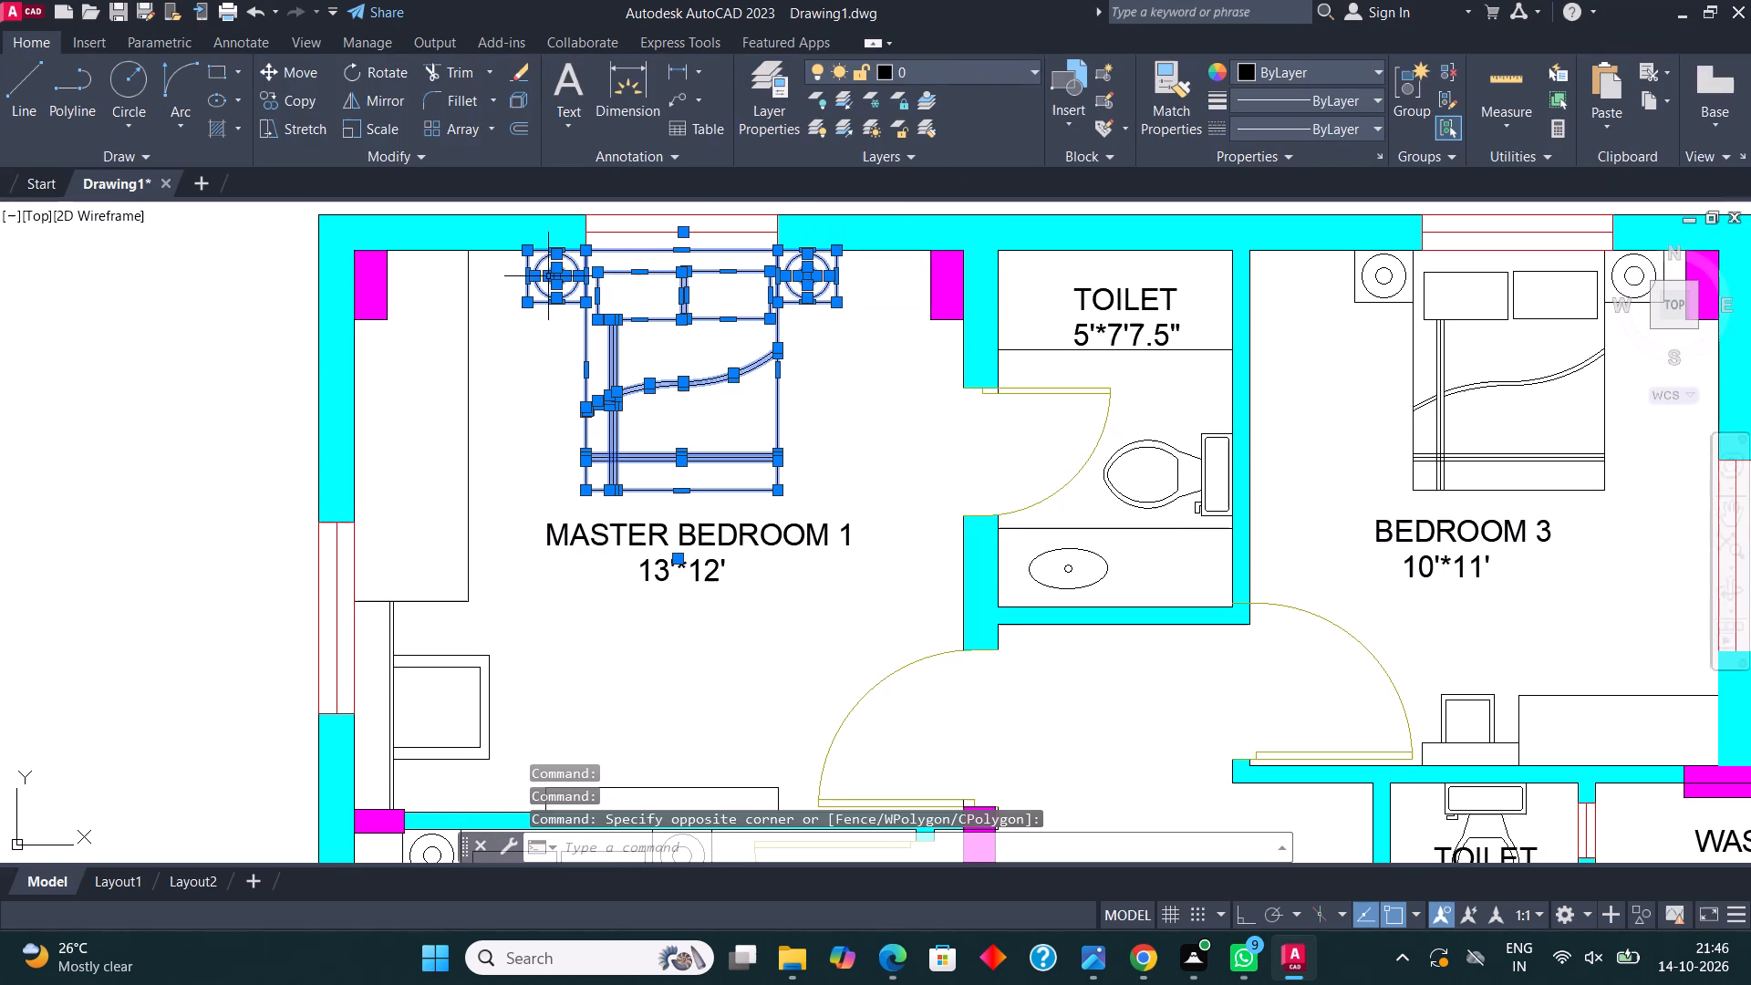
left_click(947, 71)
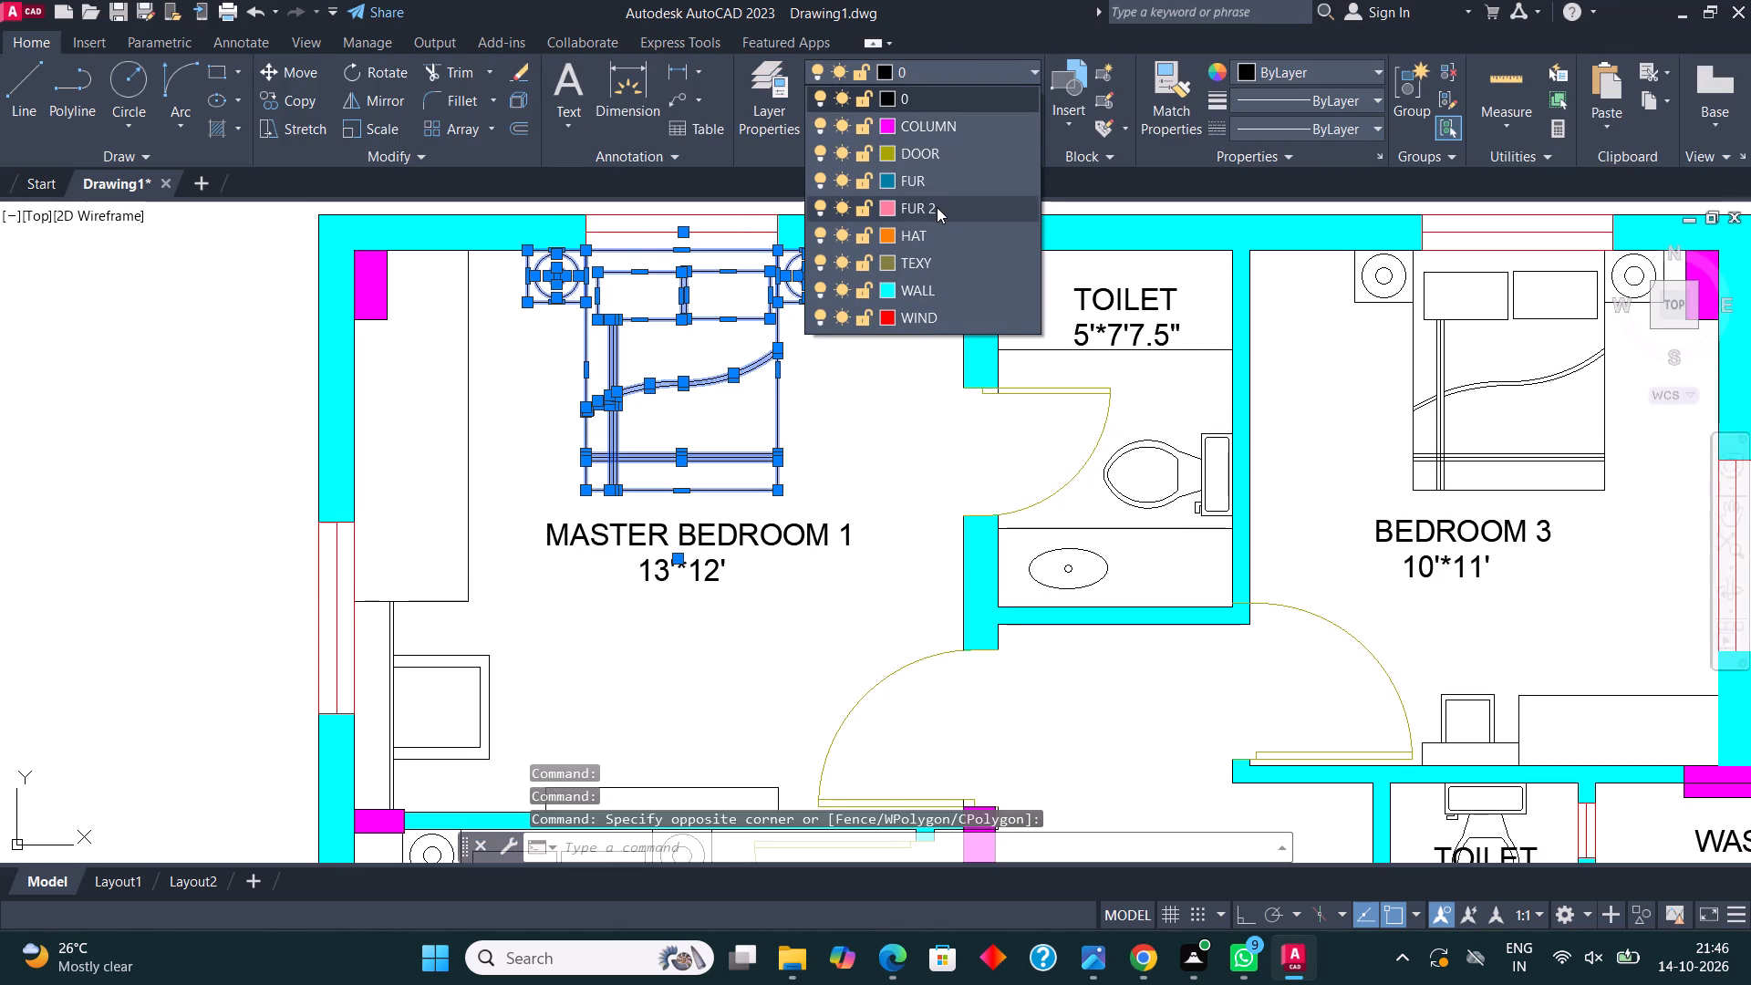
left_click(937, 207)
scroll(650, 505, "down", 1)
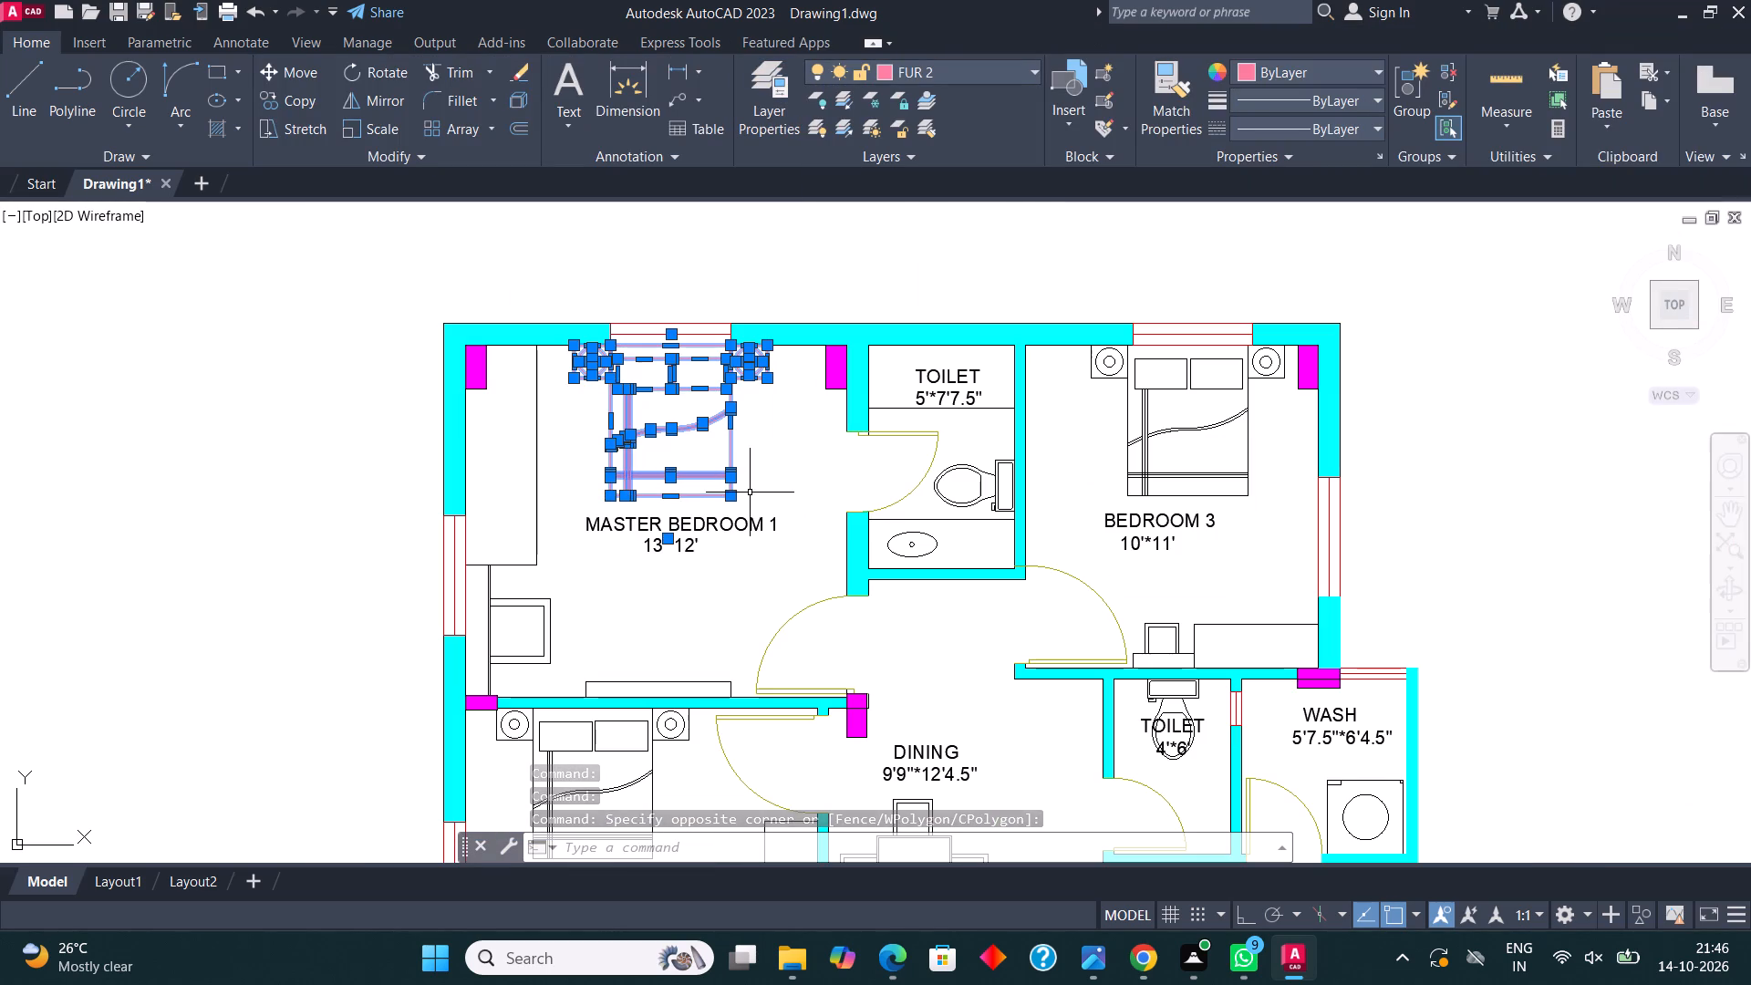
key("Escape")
Assign the Master Bedroom 1 bed and its two bedside tables to layer FUR.
middle_click_drag(1058, 359, 932, 349)
scroll(637, 406, "up", 1)
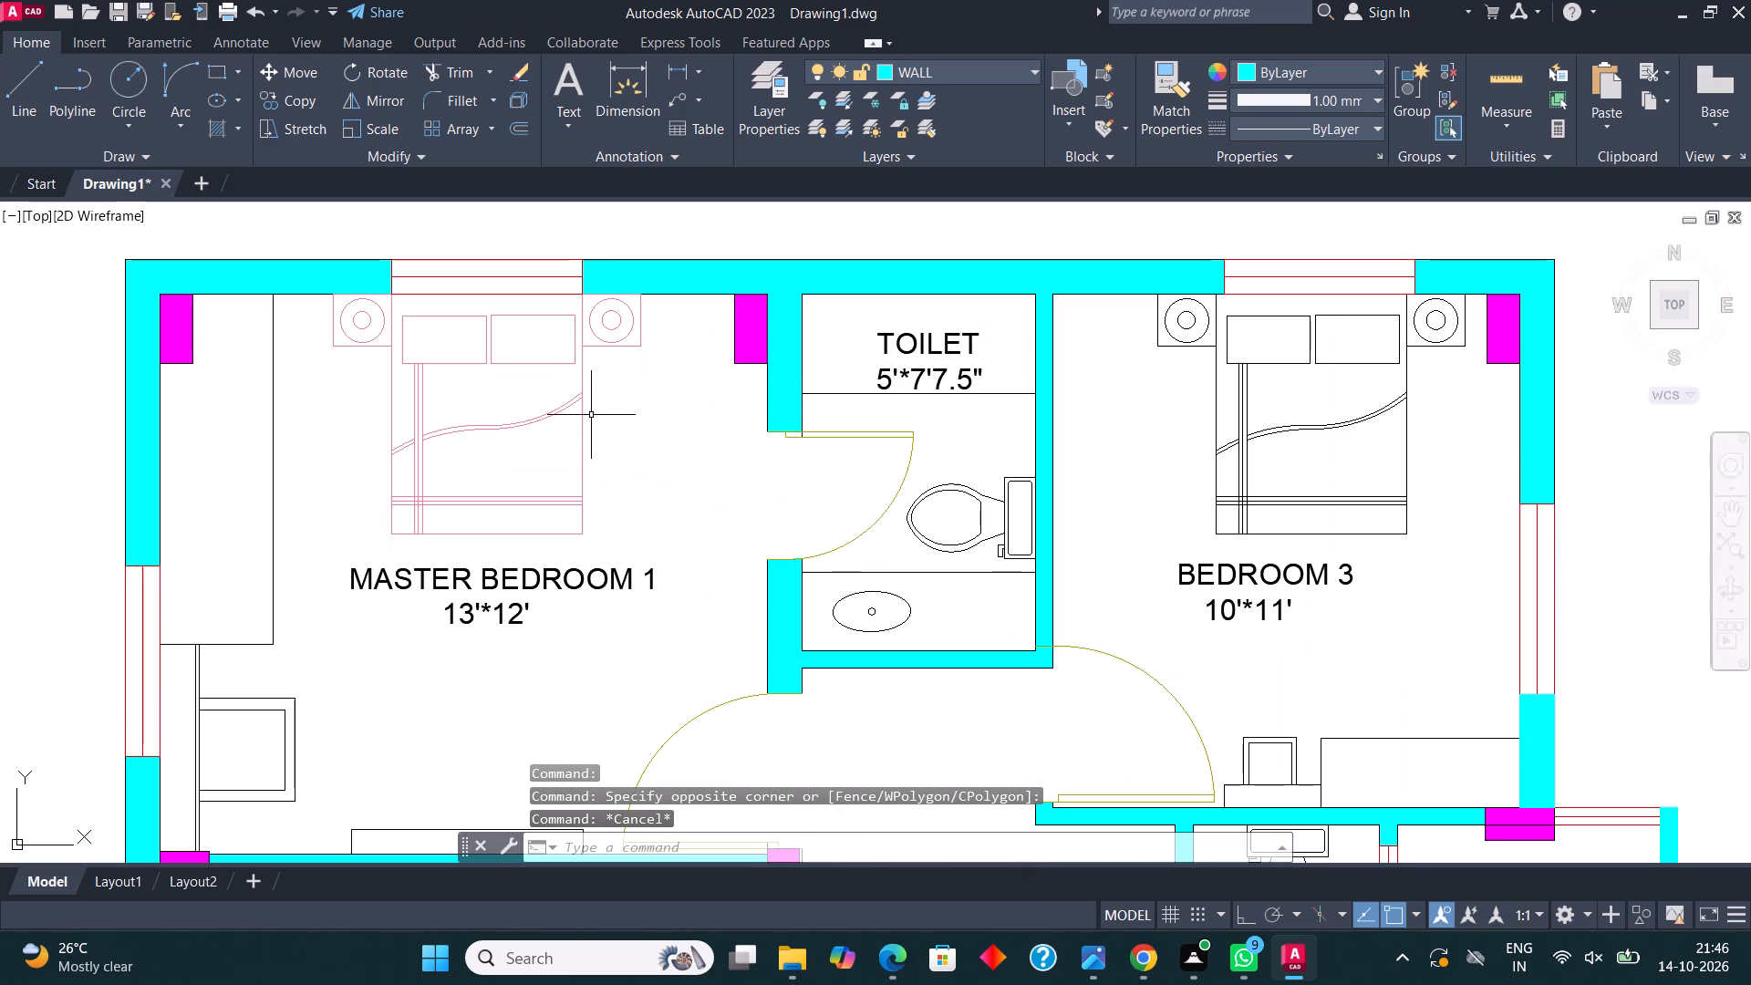
left_click(593, 554)
left_click(337, 318)
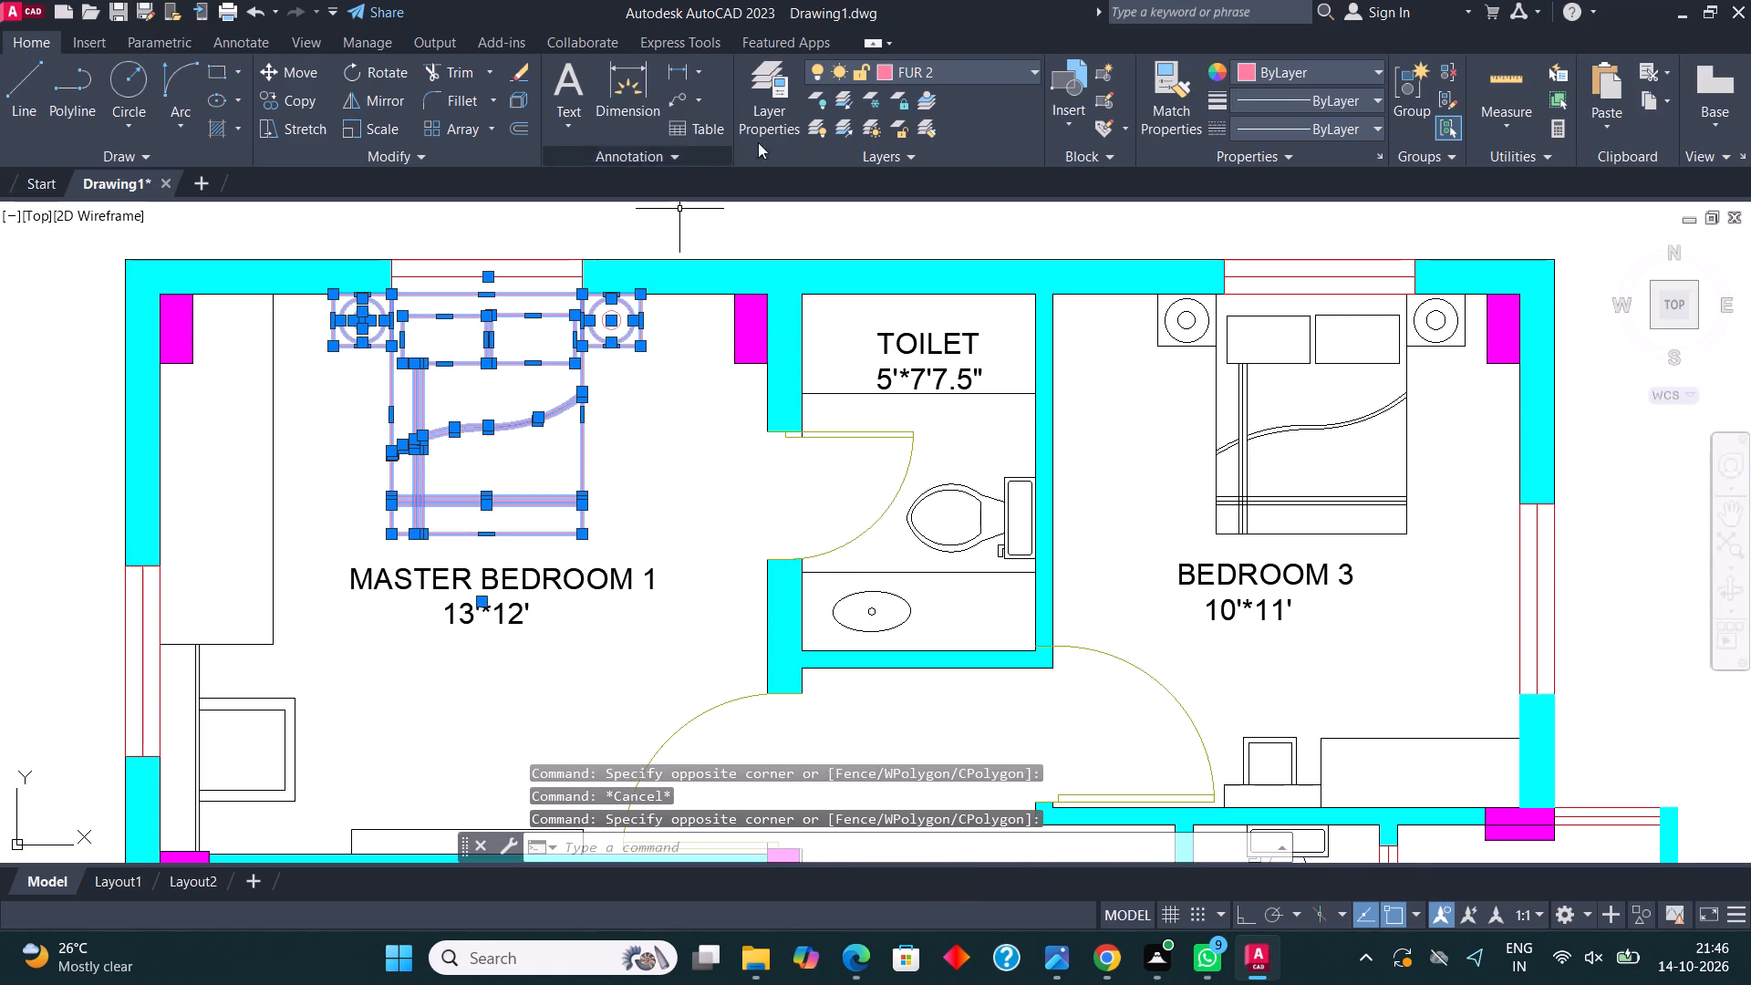
left_click_drag(640, 398, 638, 385)
left_click(597, 317)
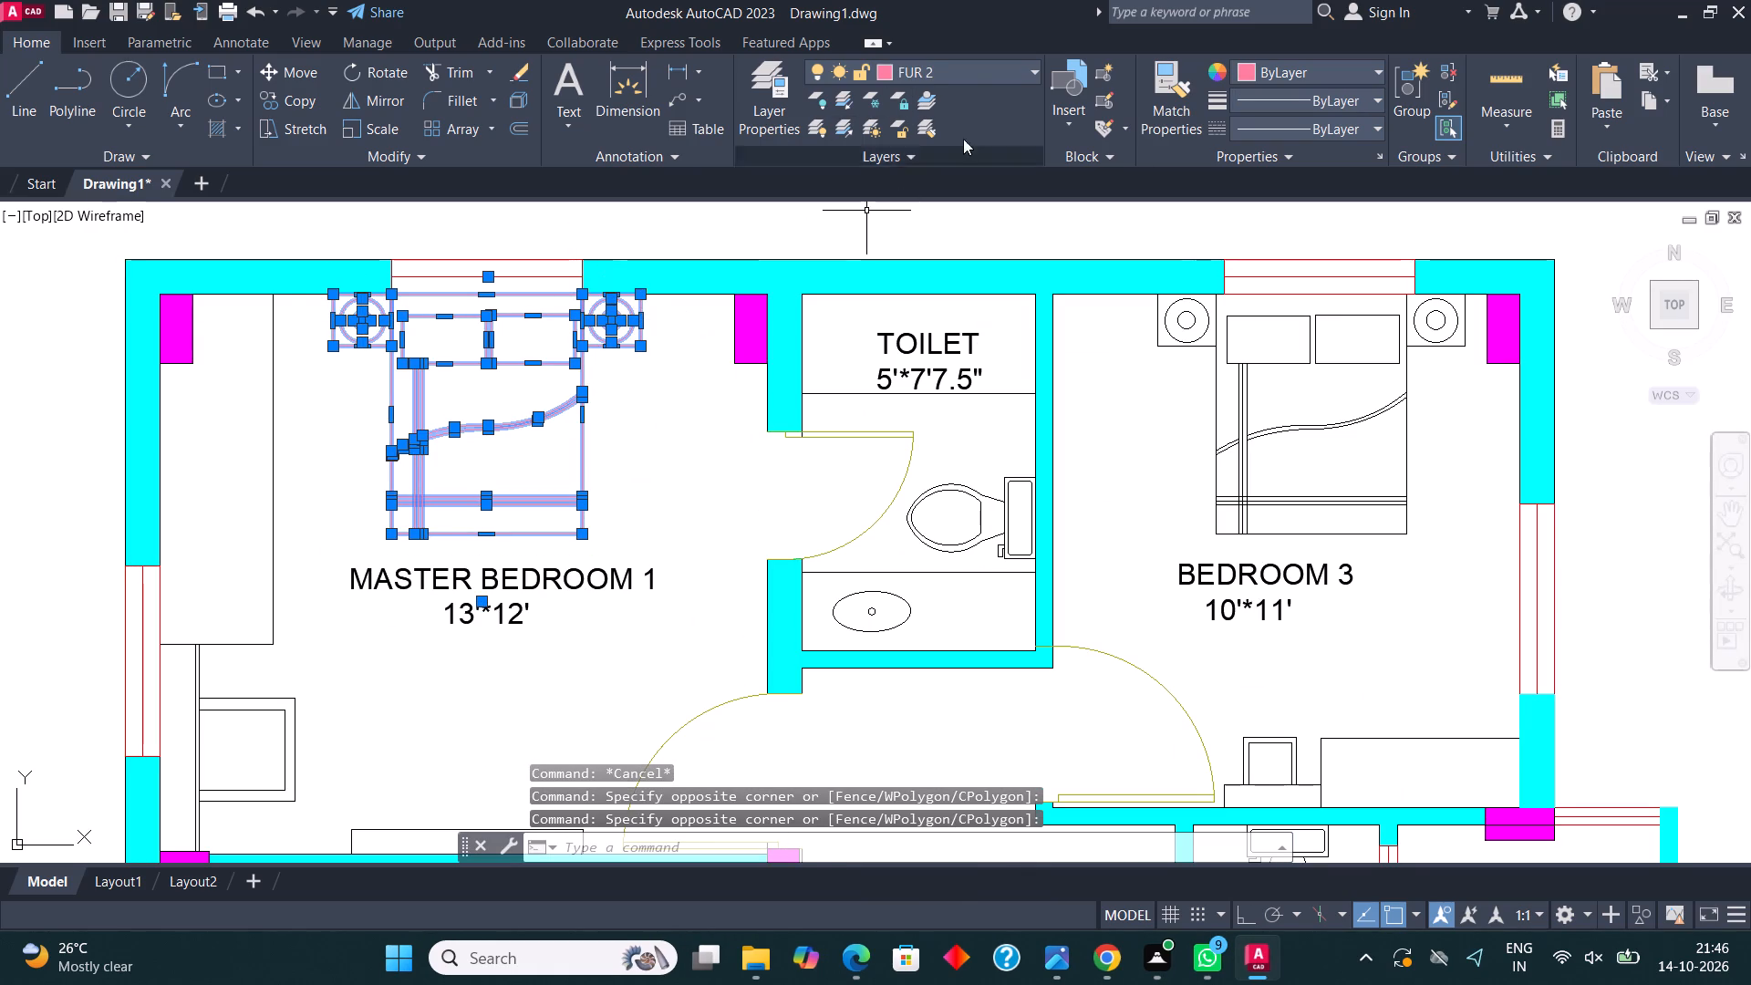
left_click(972, 70)
left_click(941, 179)
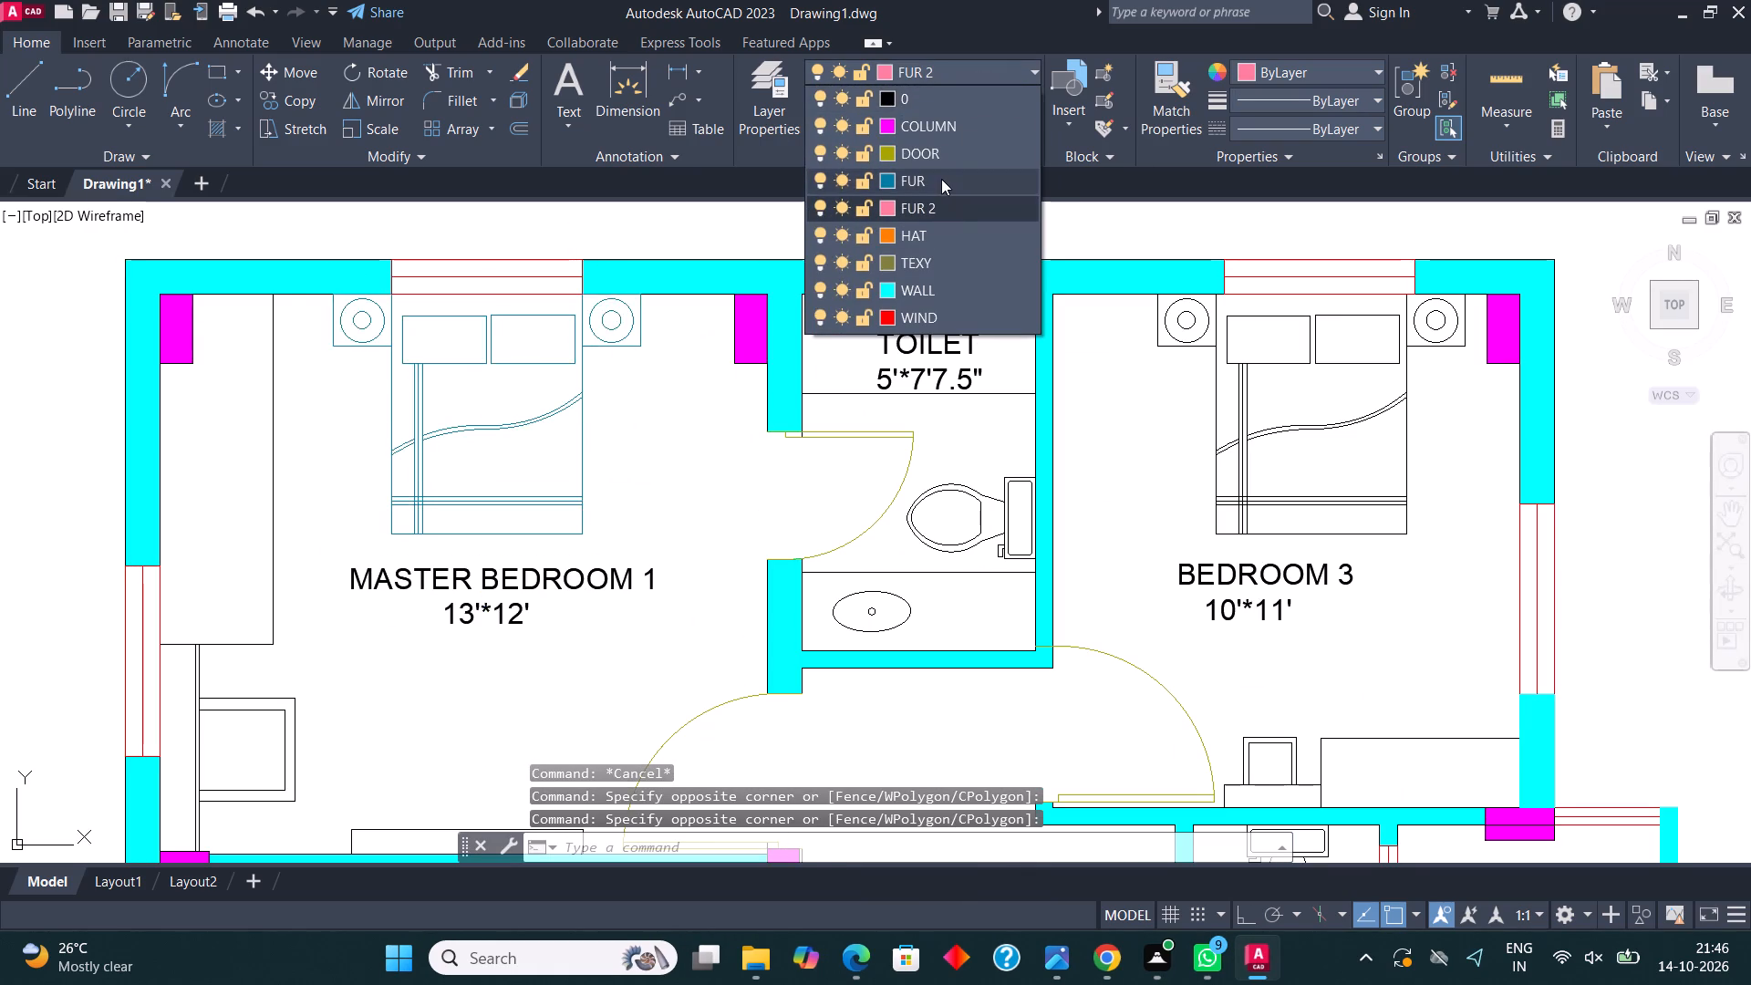
key("Escape")
Assign the bed and both bedside tables in Bedroom 3 to layer FUR.
middle_click_drag(948, 388, 813, 424)
scroll(869, 428, "down", 2)
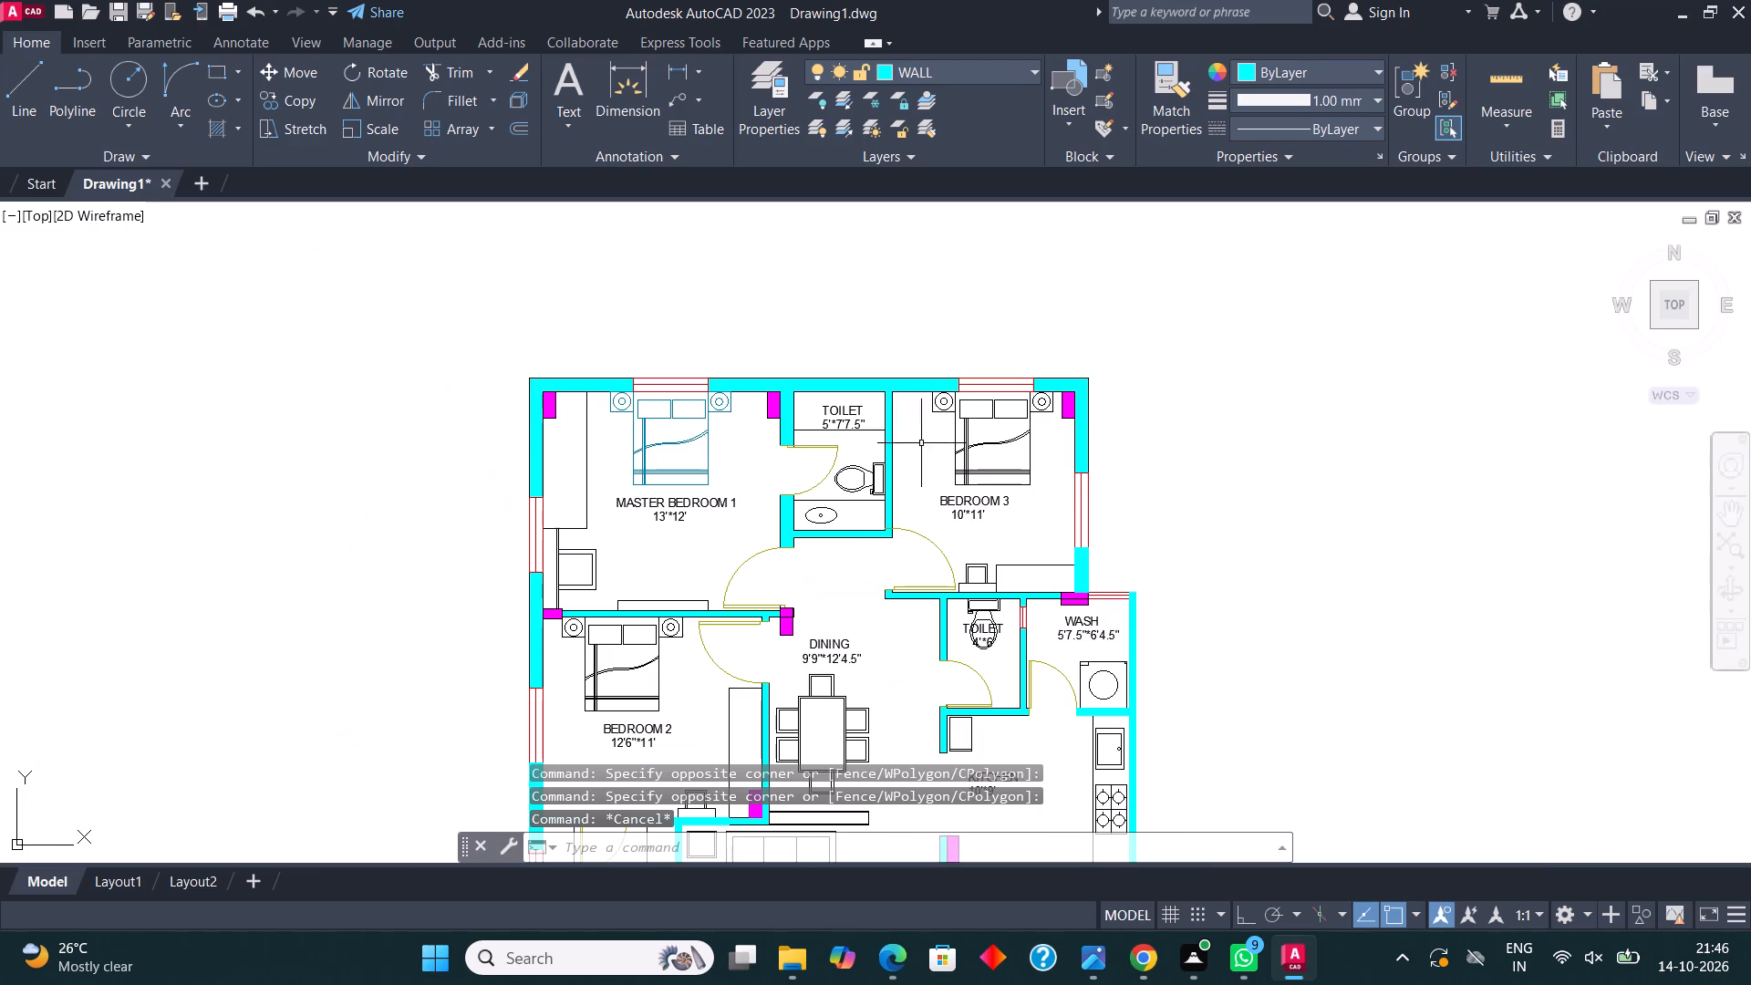
scroll(1071, 464, "up", 2)
left_click(971, 525)
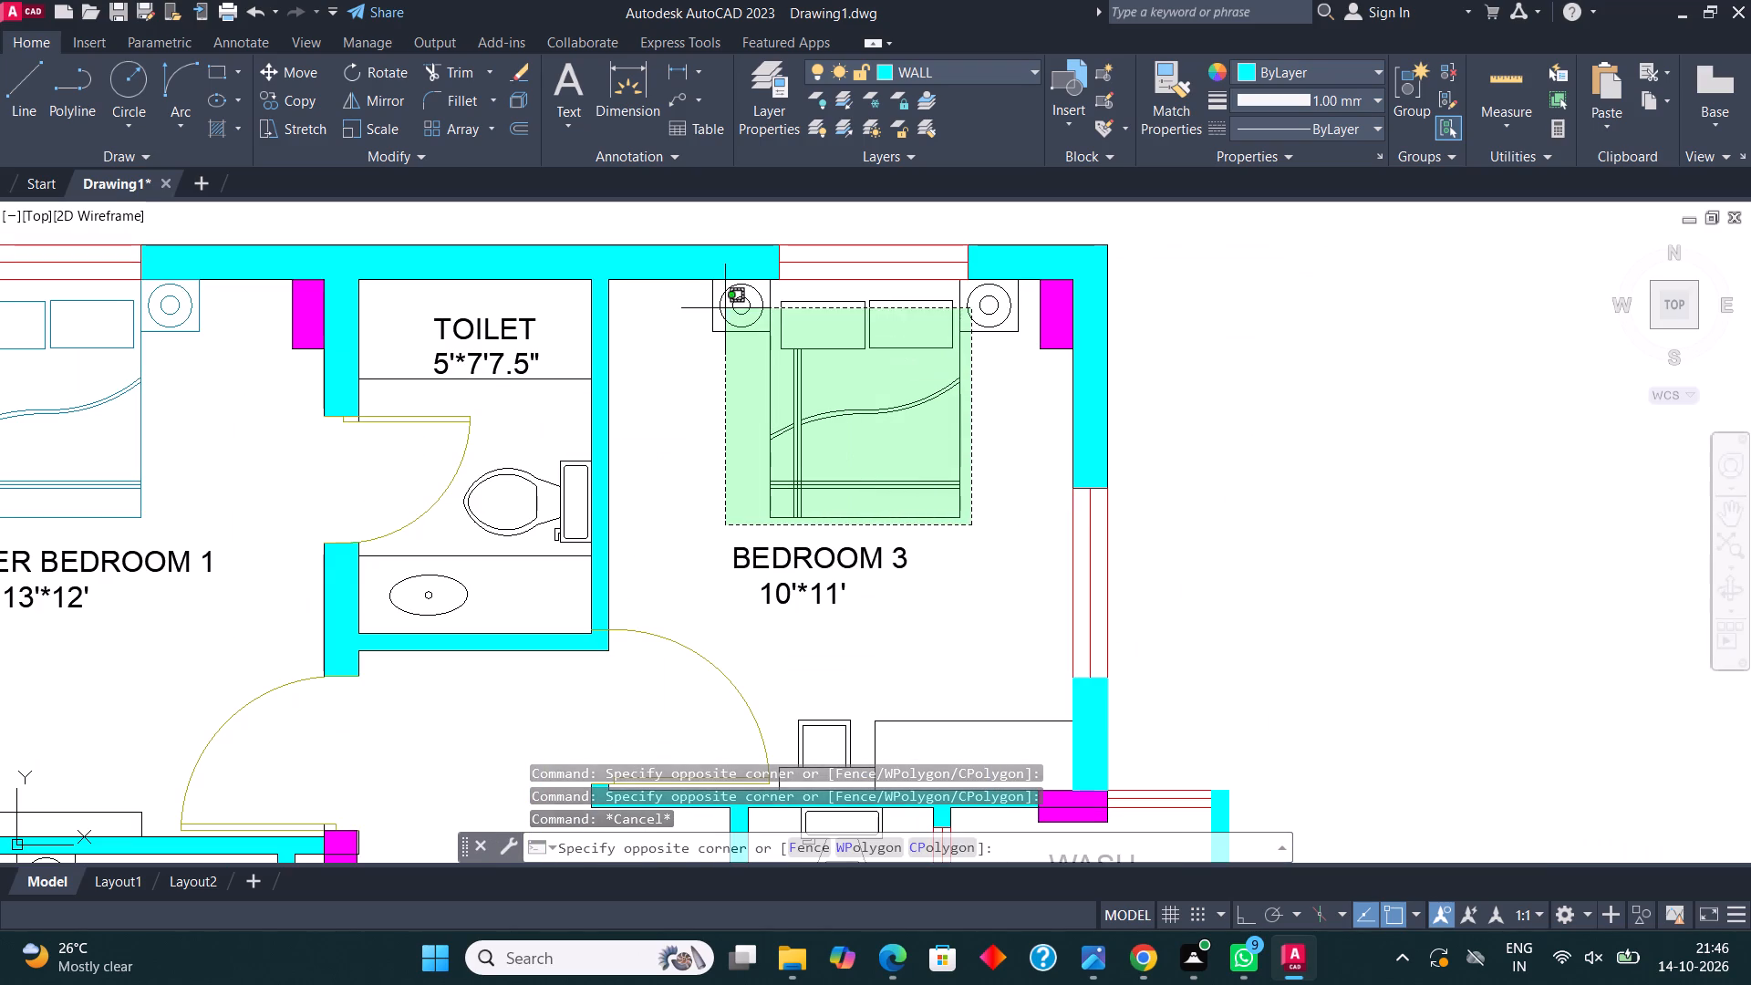
left_click(726, 299)
left_click(992, 364)
left_click(983, 307)
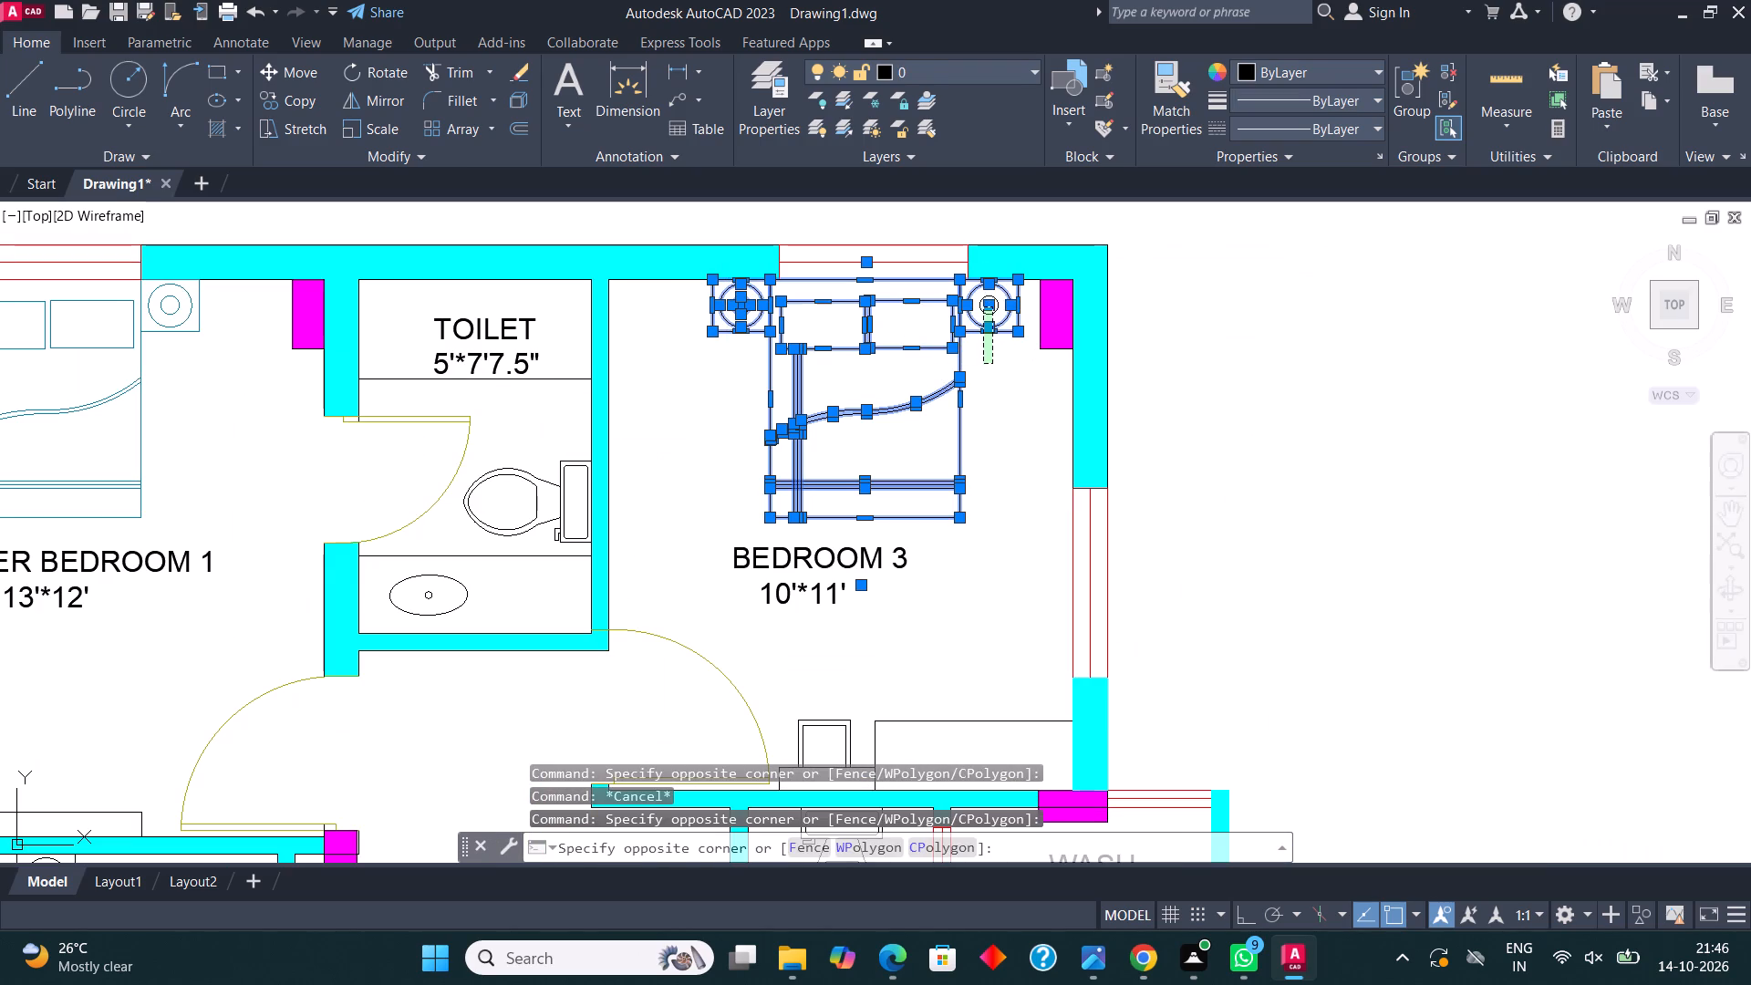
left_click(961, 57)
left_click(968, 71)
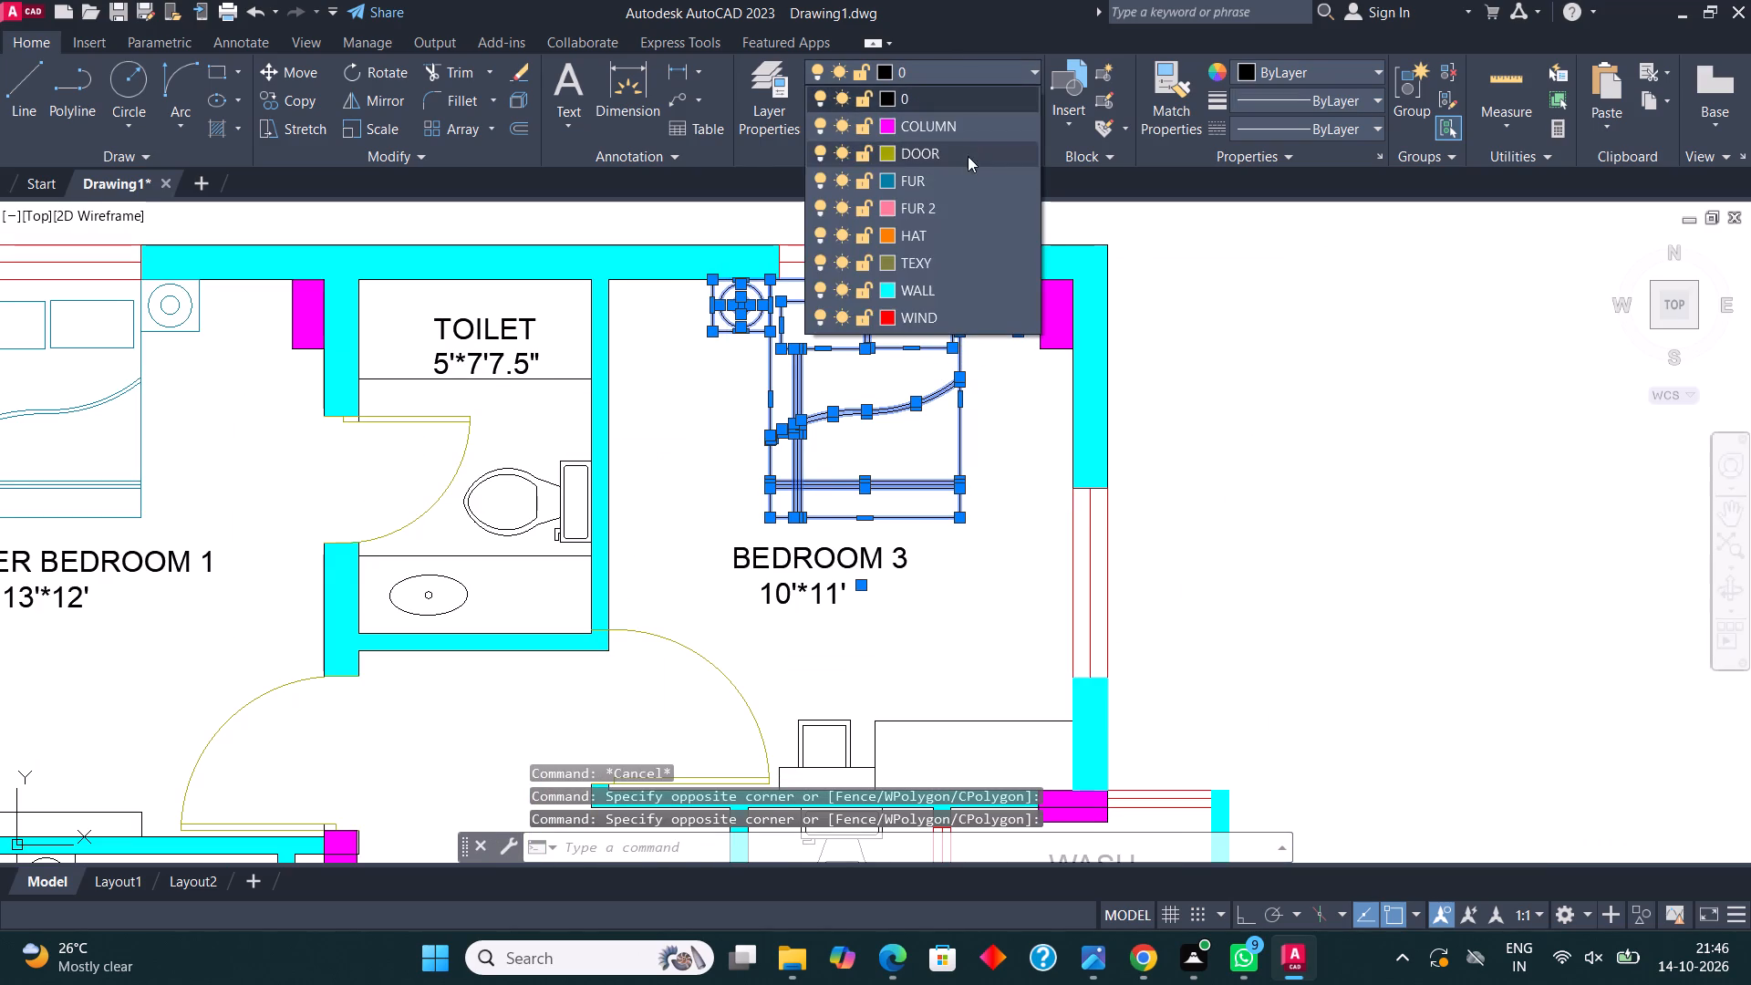
left_click(961, 177)
key("Escape")
Assign the bed and both bedside tables in Bedroom 2 to layer FUR.
scroll(996, 336, "down", 2)
middle_click_drag(1003, 420, 1077, 282)
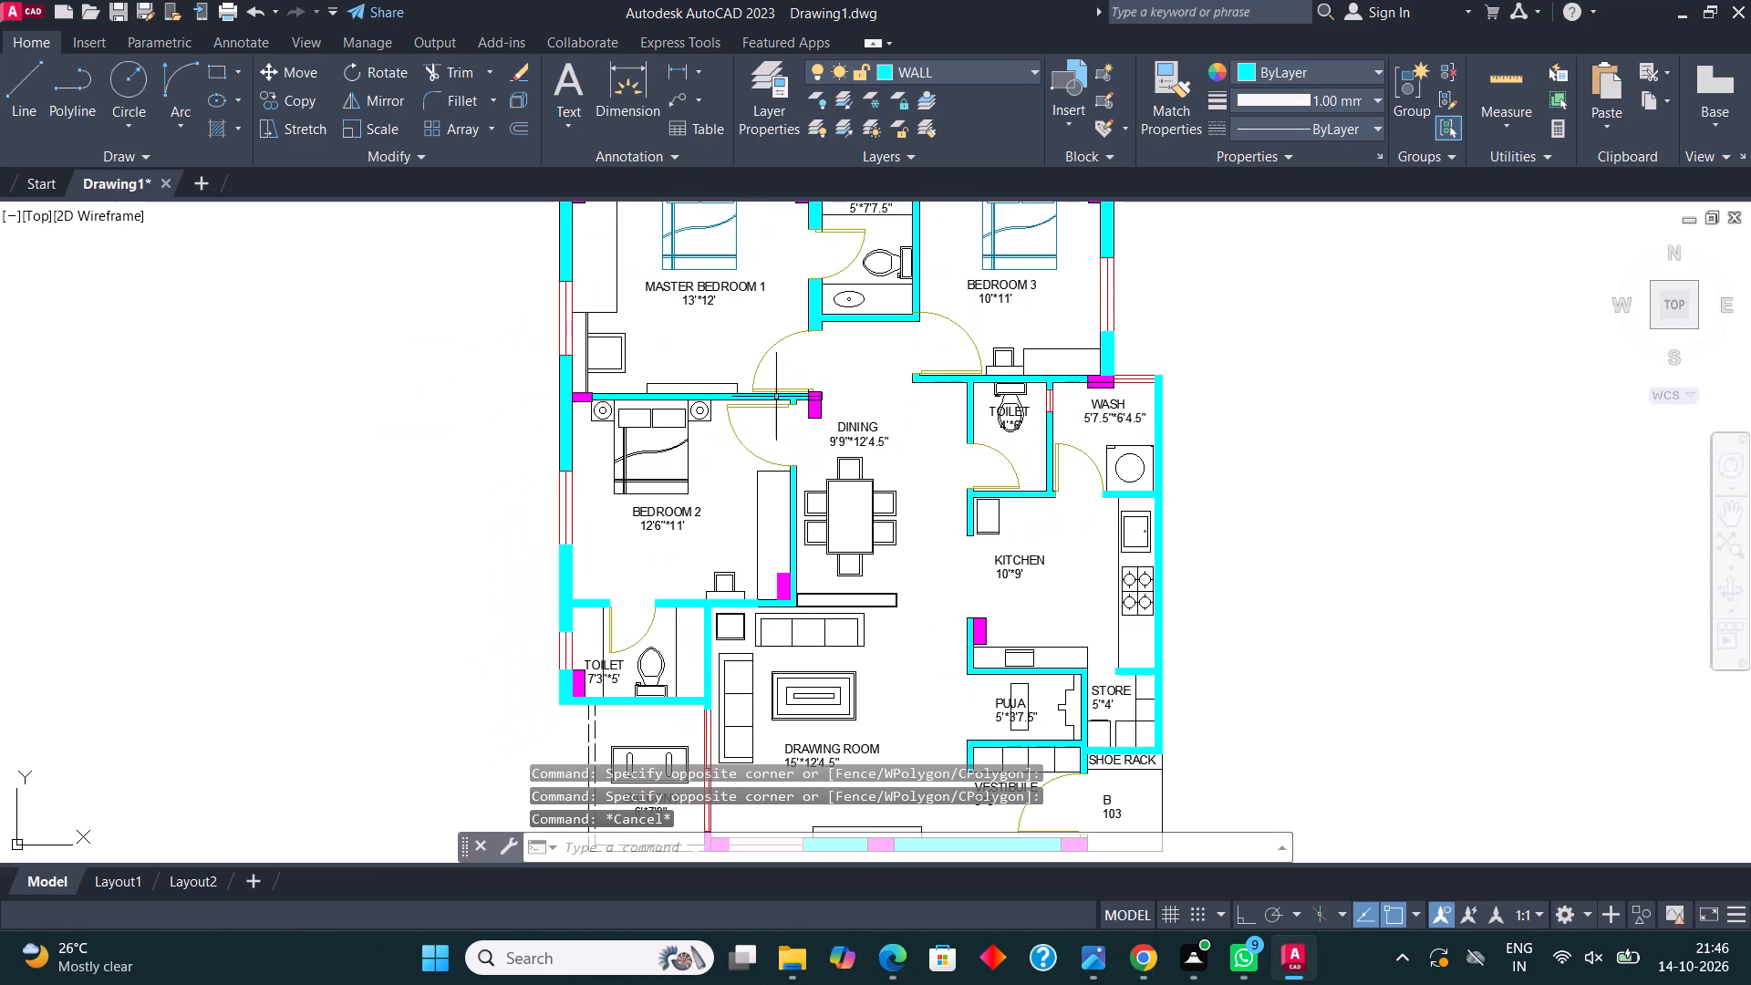
scroll(668, 443, "up", 2)
left_click(717, 586)
left_click(482, 343)
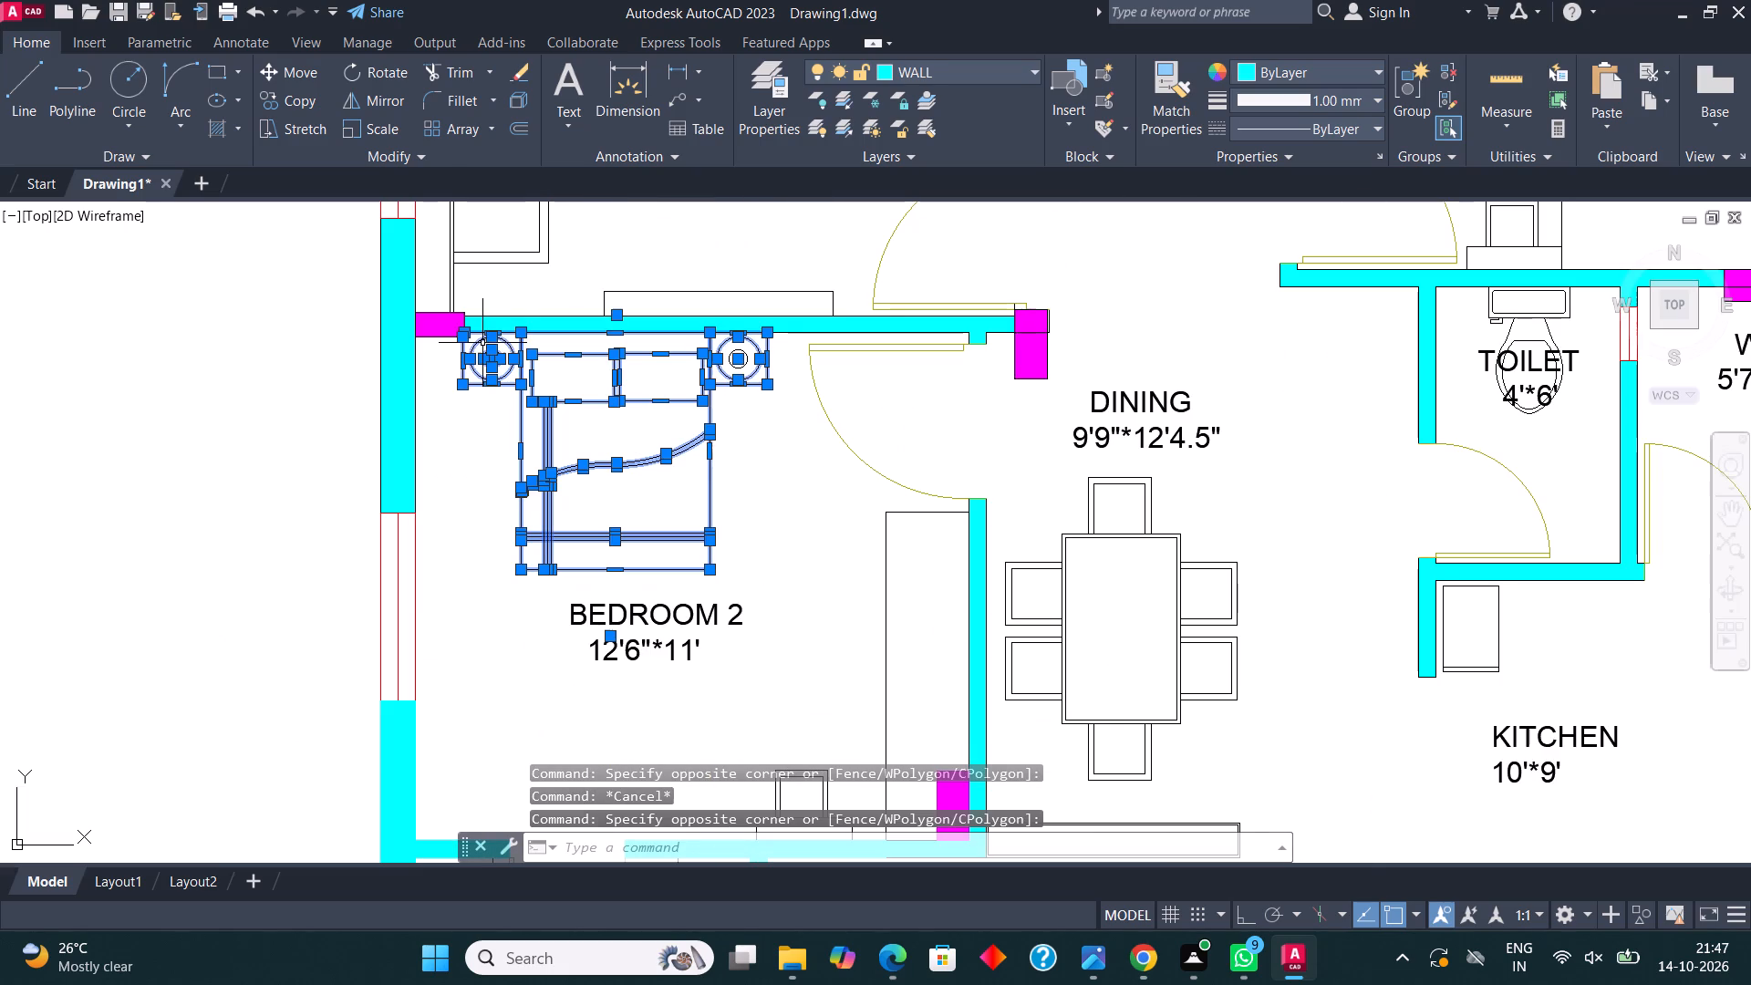
left_click(768, 415)
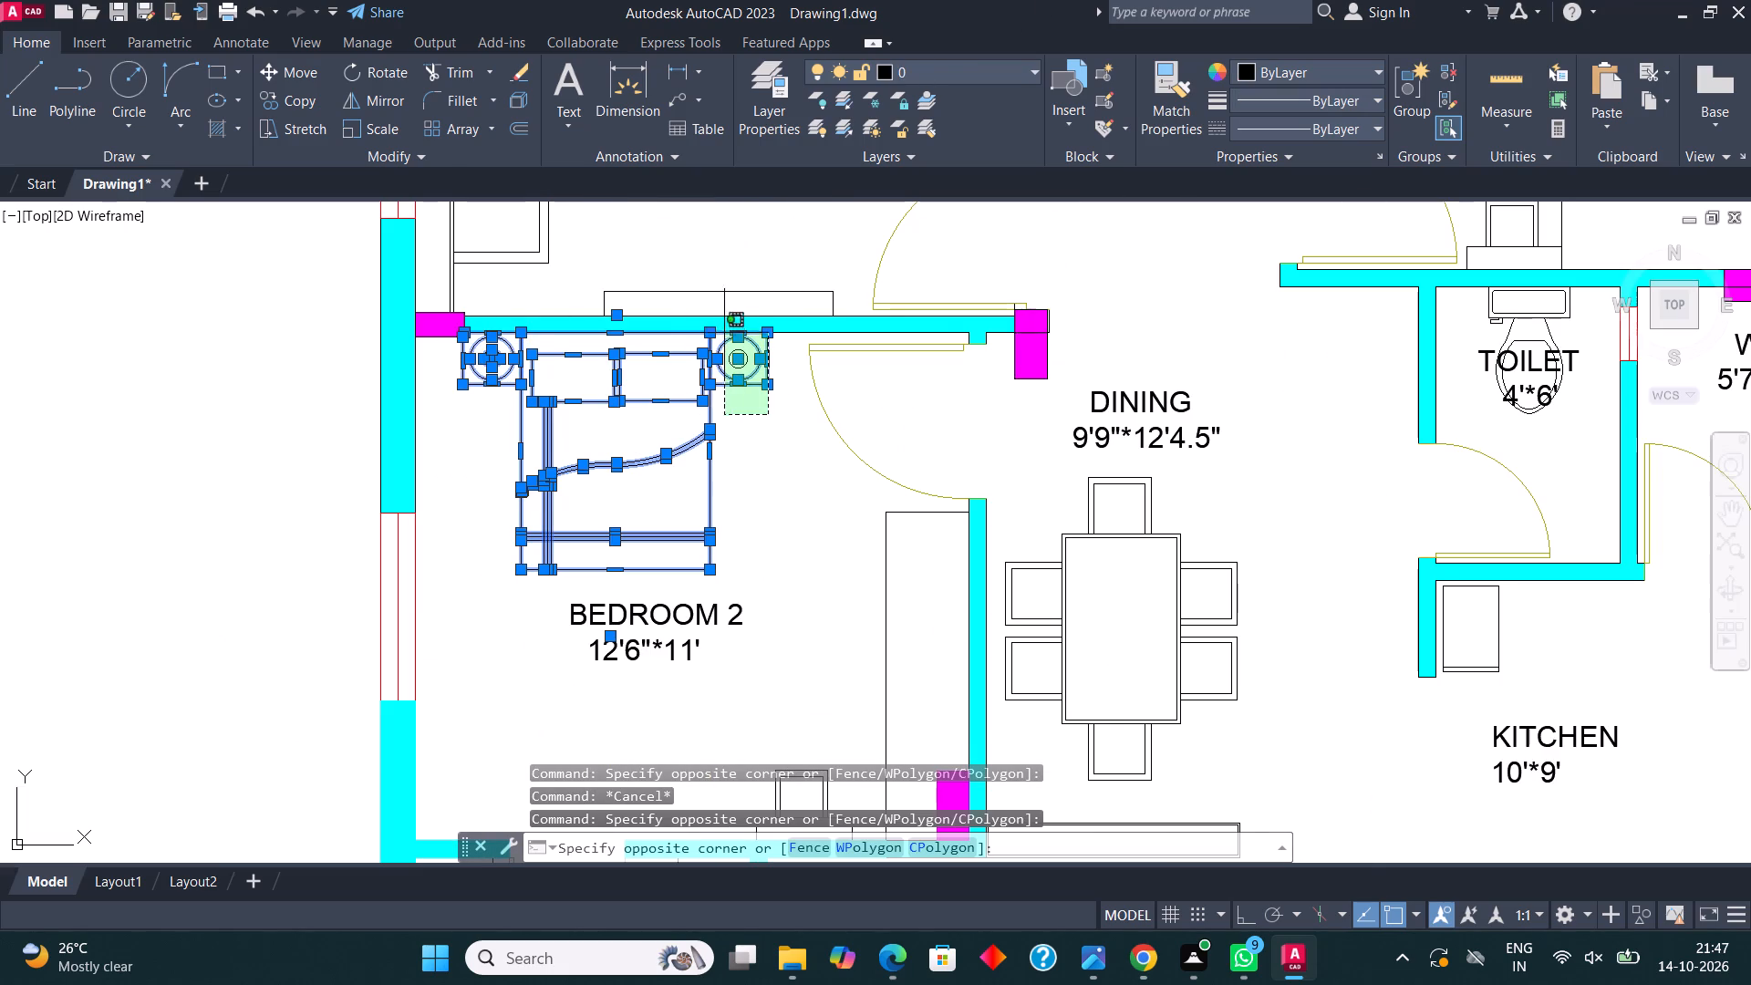
left_click(726, 360)
left_click(986, 65)
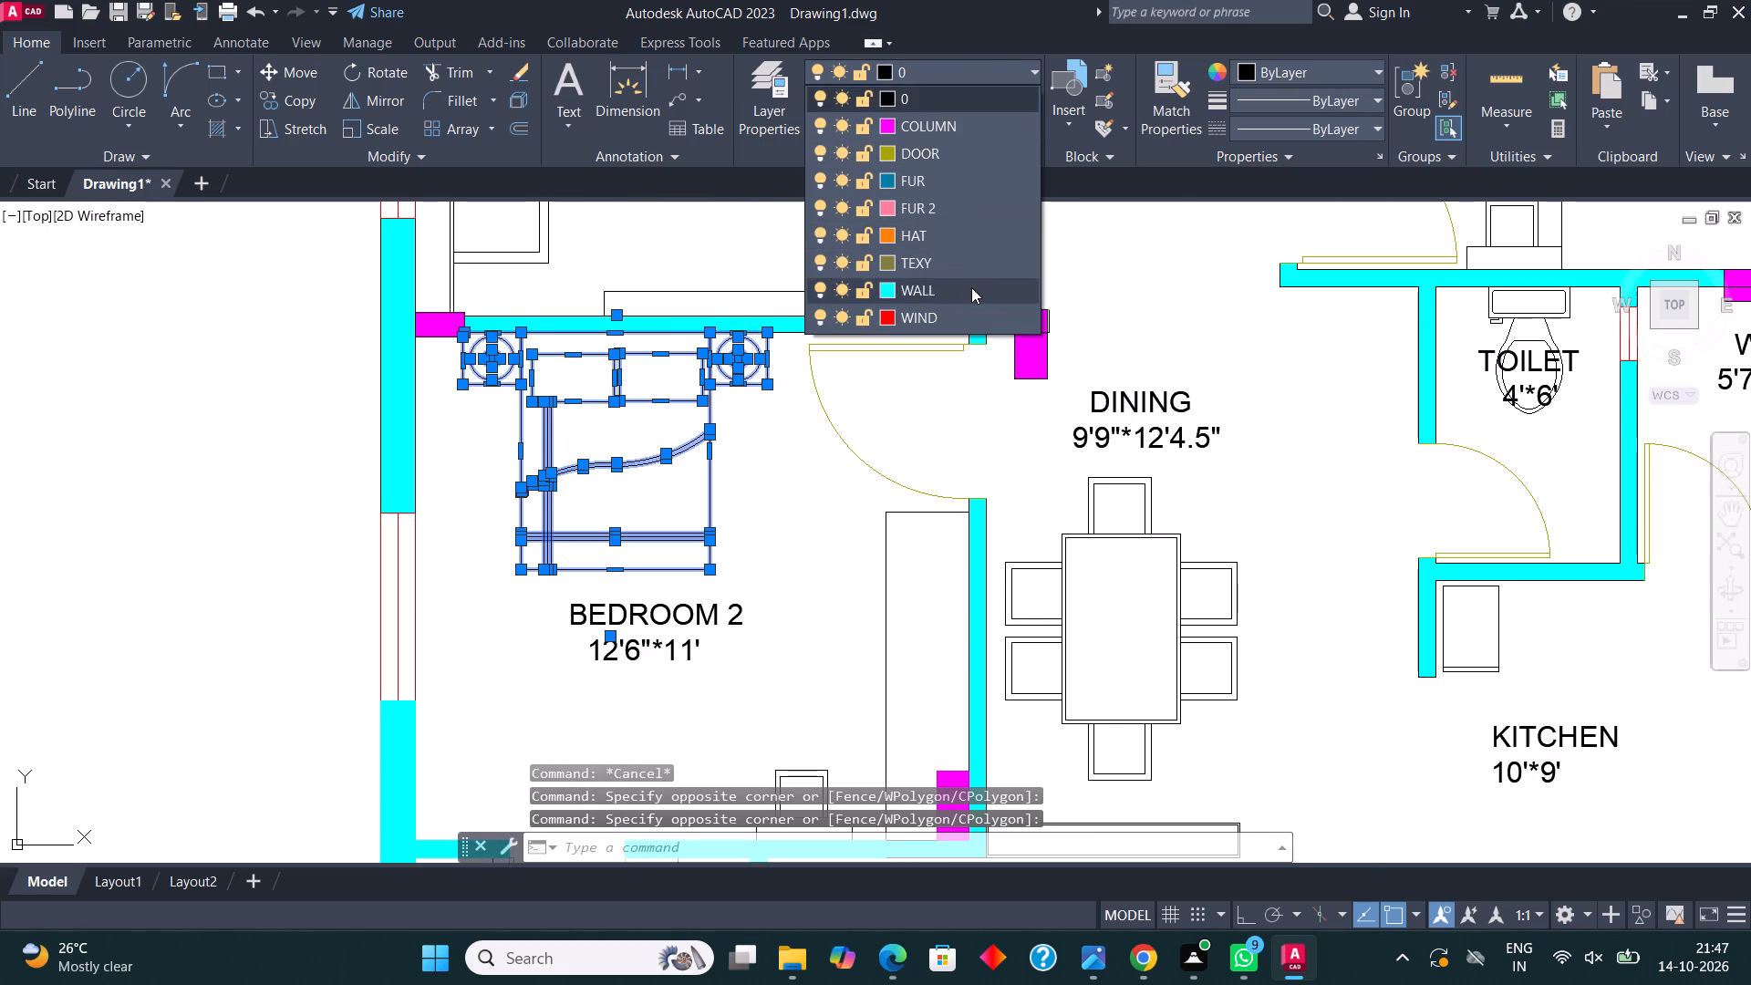
left_click(948, 174)
key("Escape")
Assign the dining table and its six chairs to layer FUR 2.
scroll(651, 420, "down", 2)
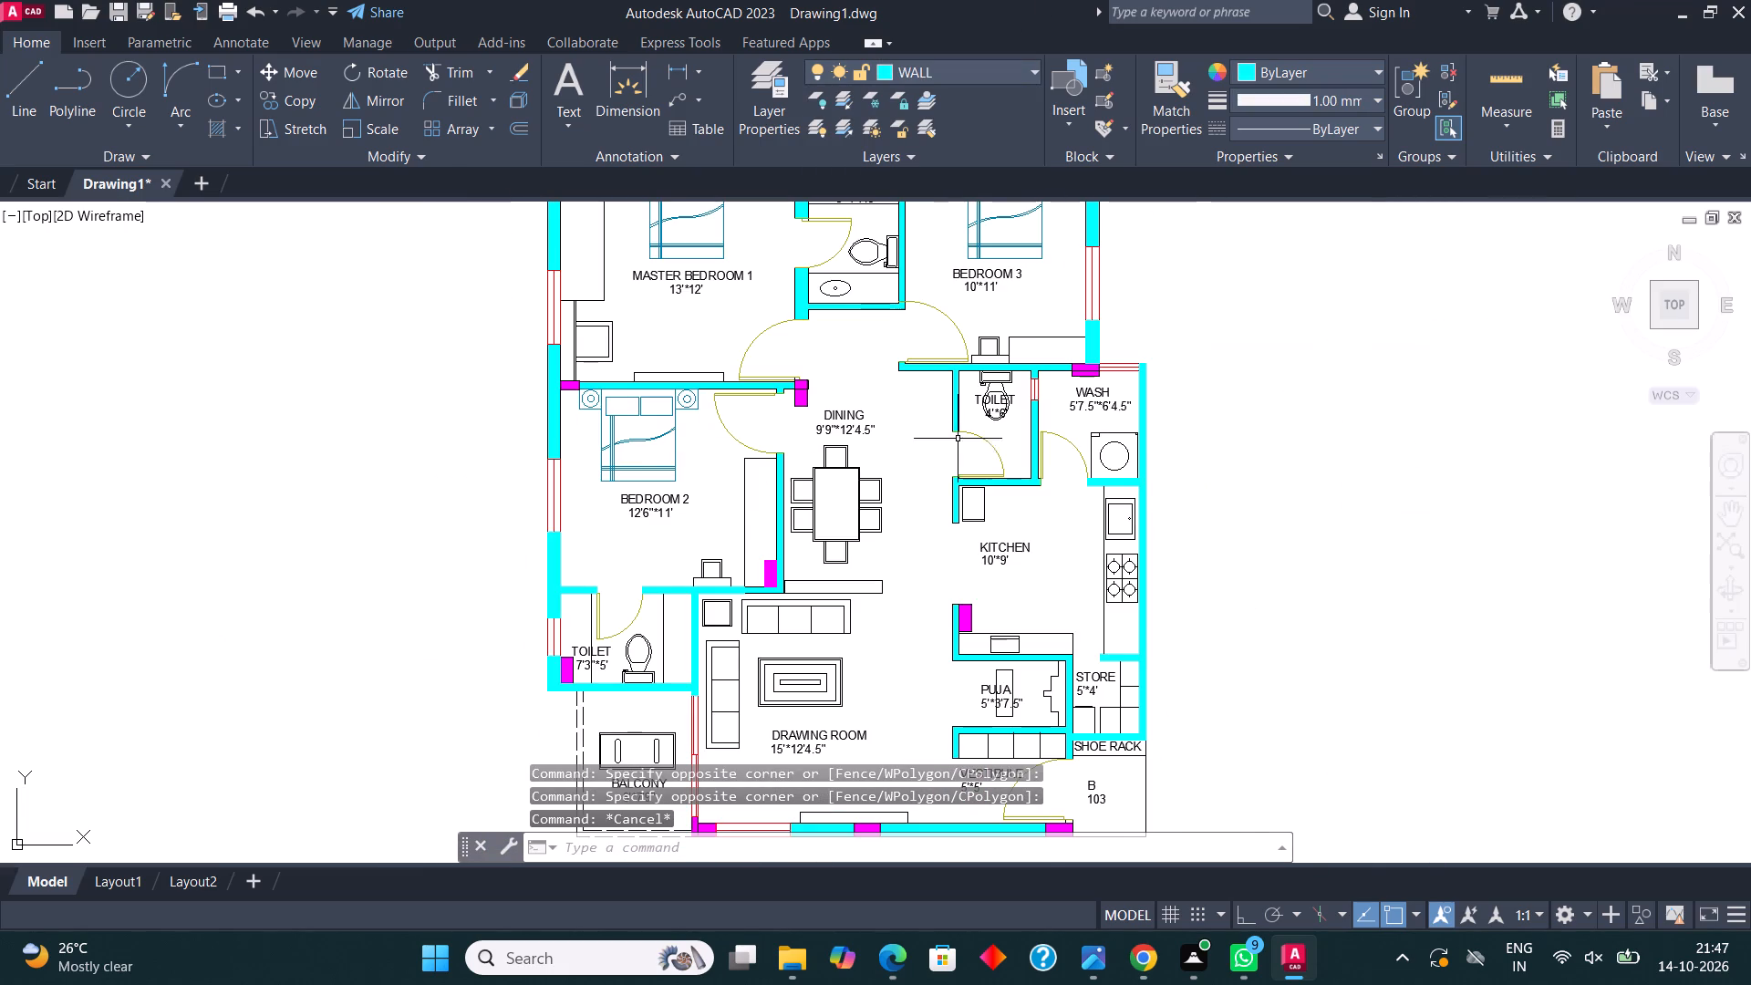
scroll(1107, 429, "up", 1)
middle_click_drag(1096, 422, 1073, 321)
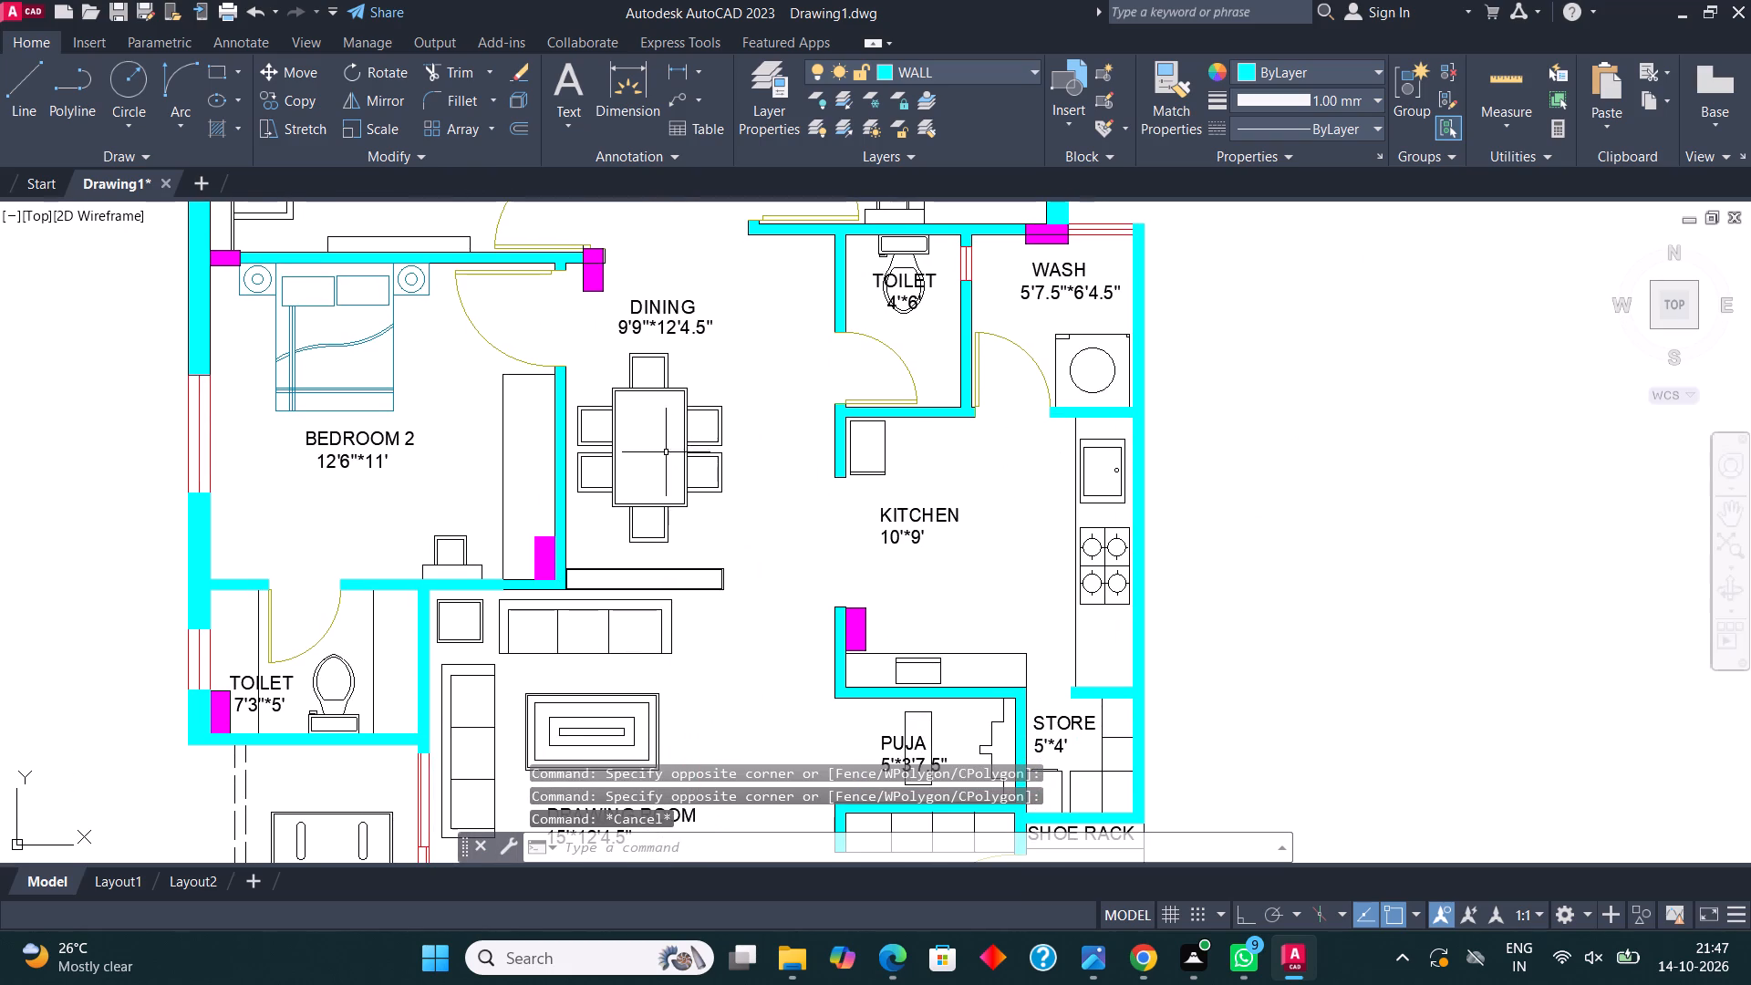
middle_click_drag(638, 399, 878, 518)
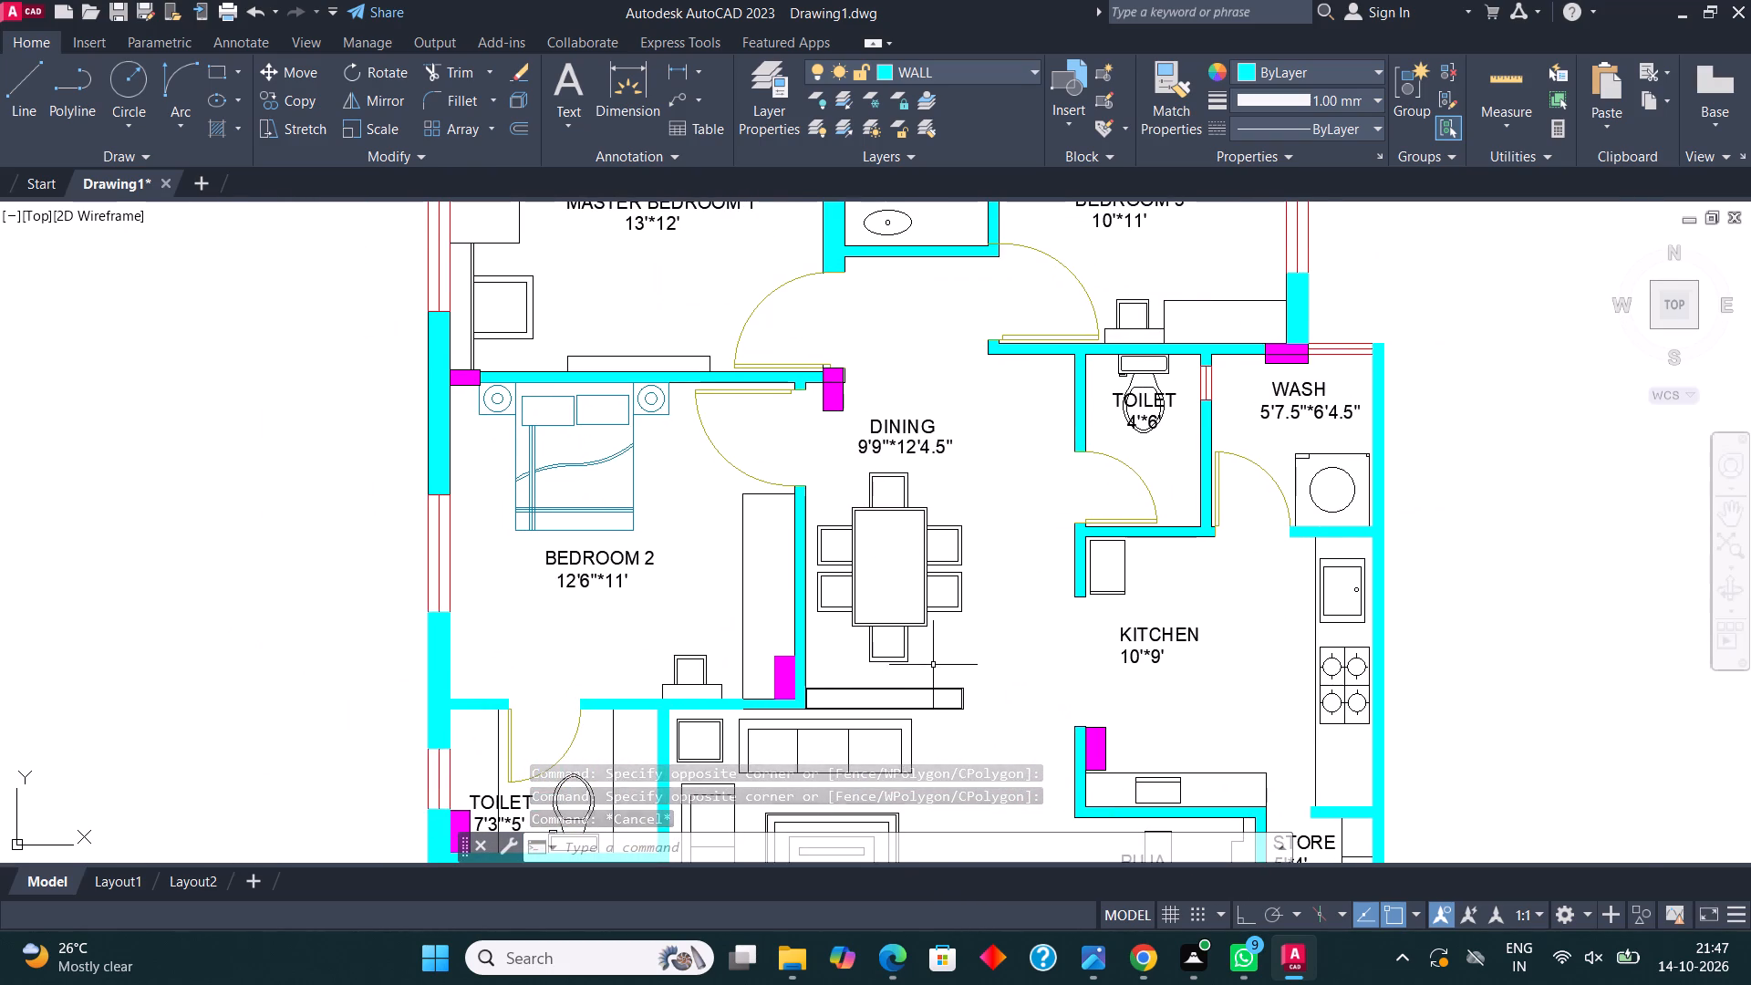
scroll(933, 665, "up", 1)
left_click(962, 667)
left_click(776, 376)
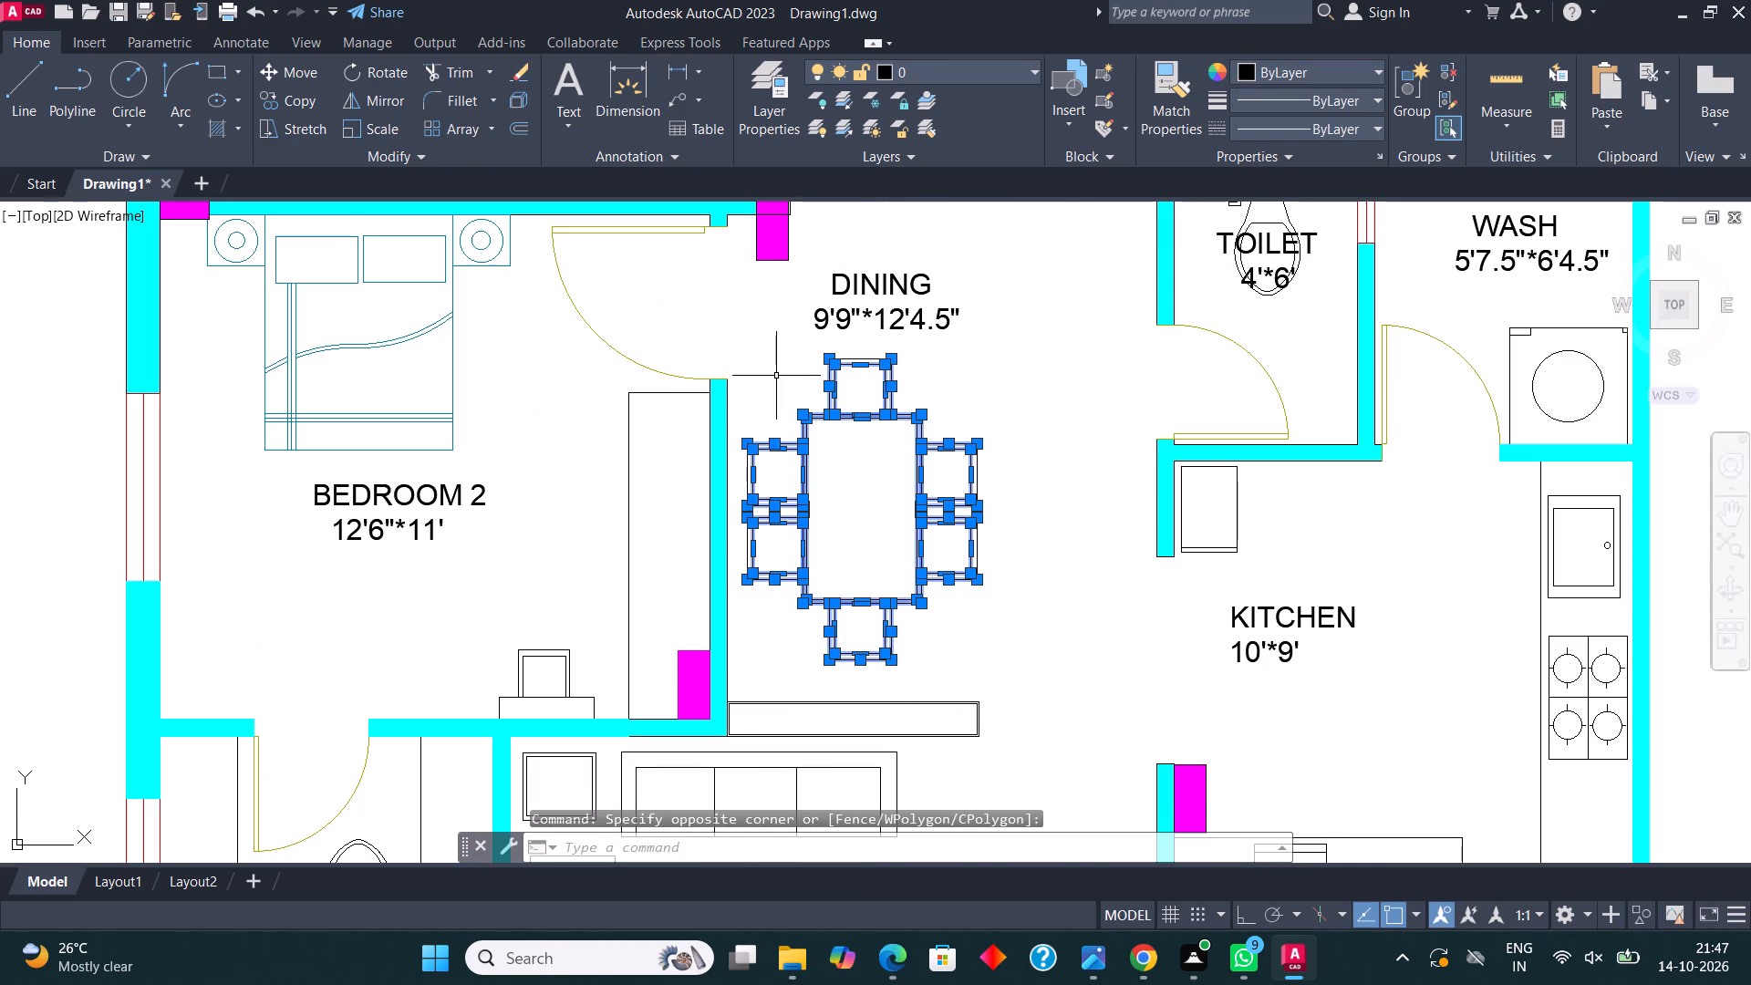
left_click(865, 385)
left_click(853, 347)
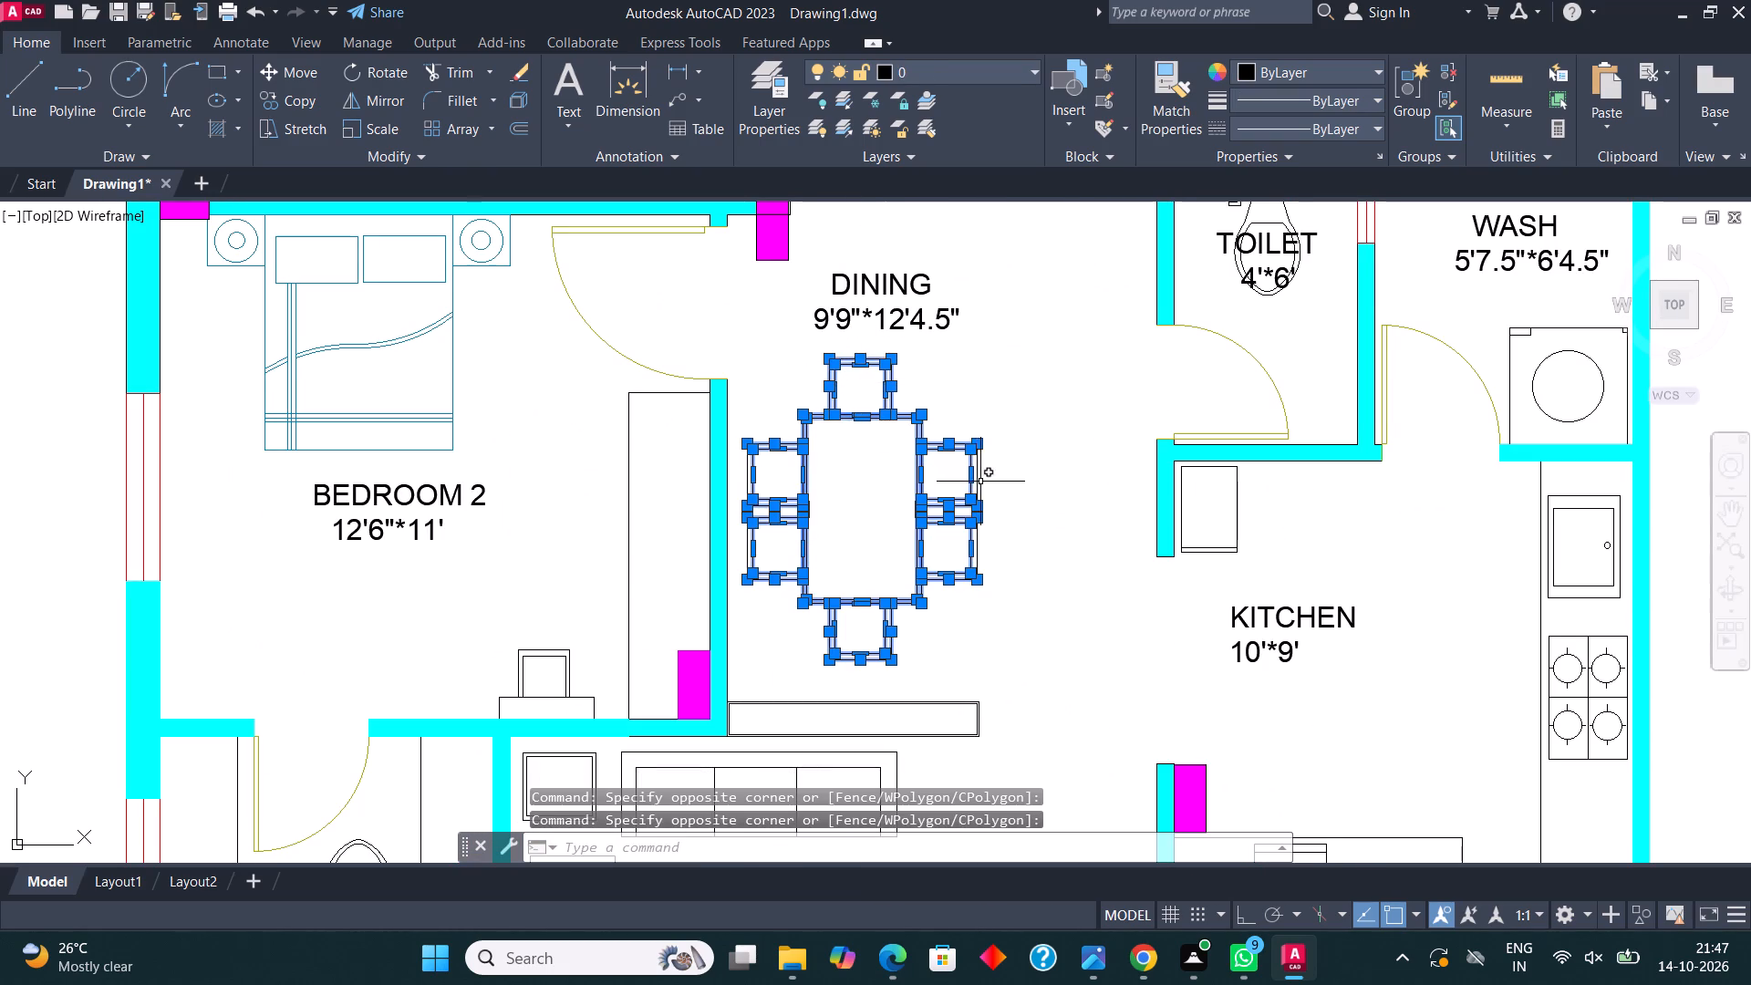
middle_click_drag(967, 475, 953, 436)
left_click_drag(982, 568, 975, 531)
left_click(941, 374)
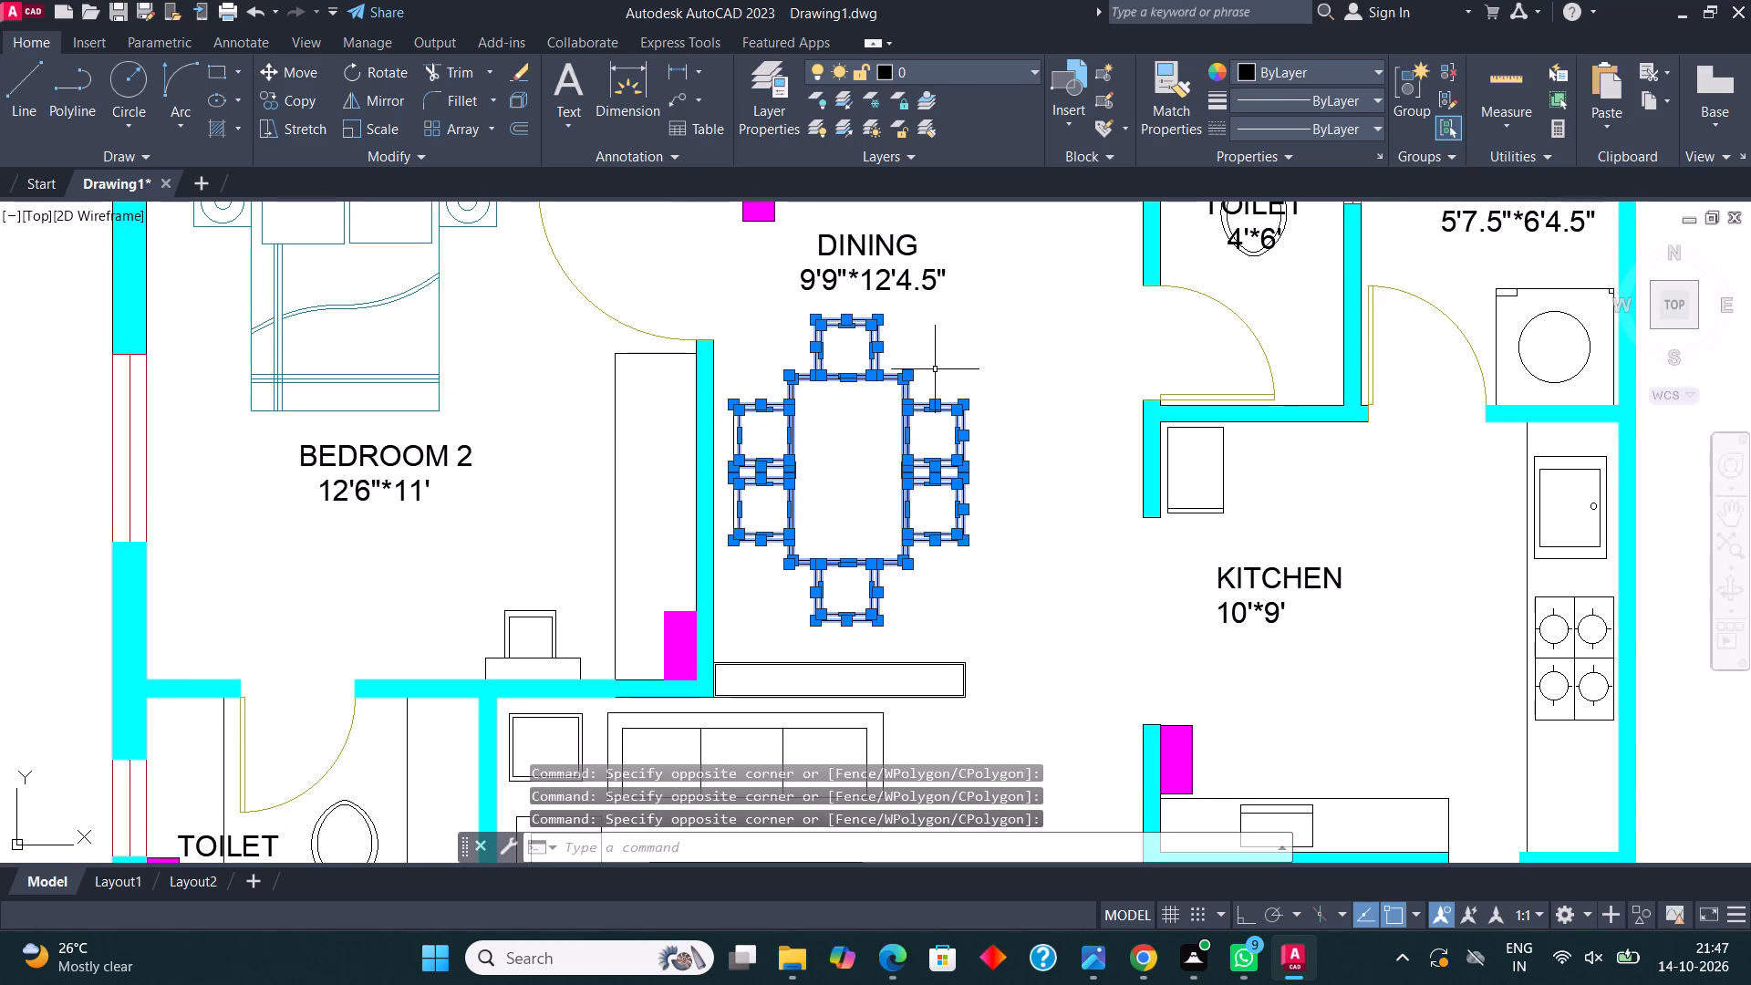
left_click(749, 554)
left_click(726, 371)
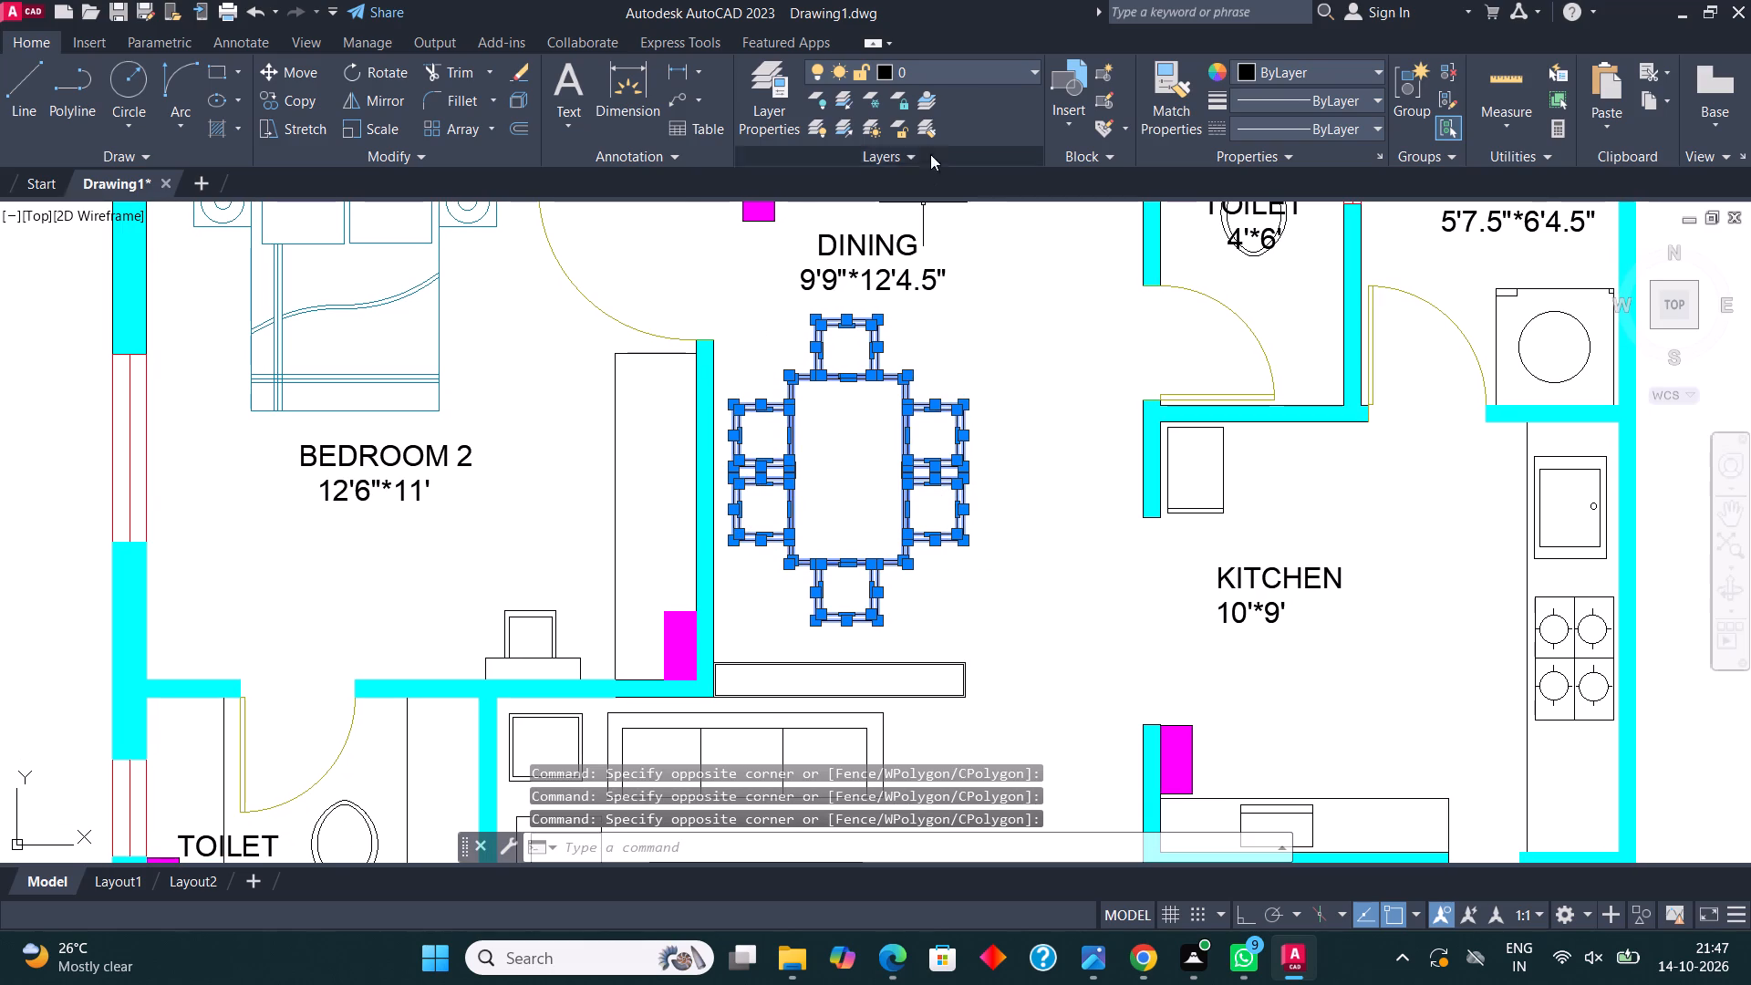
left_click(953, 71)
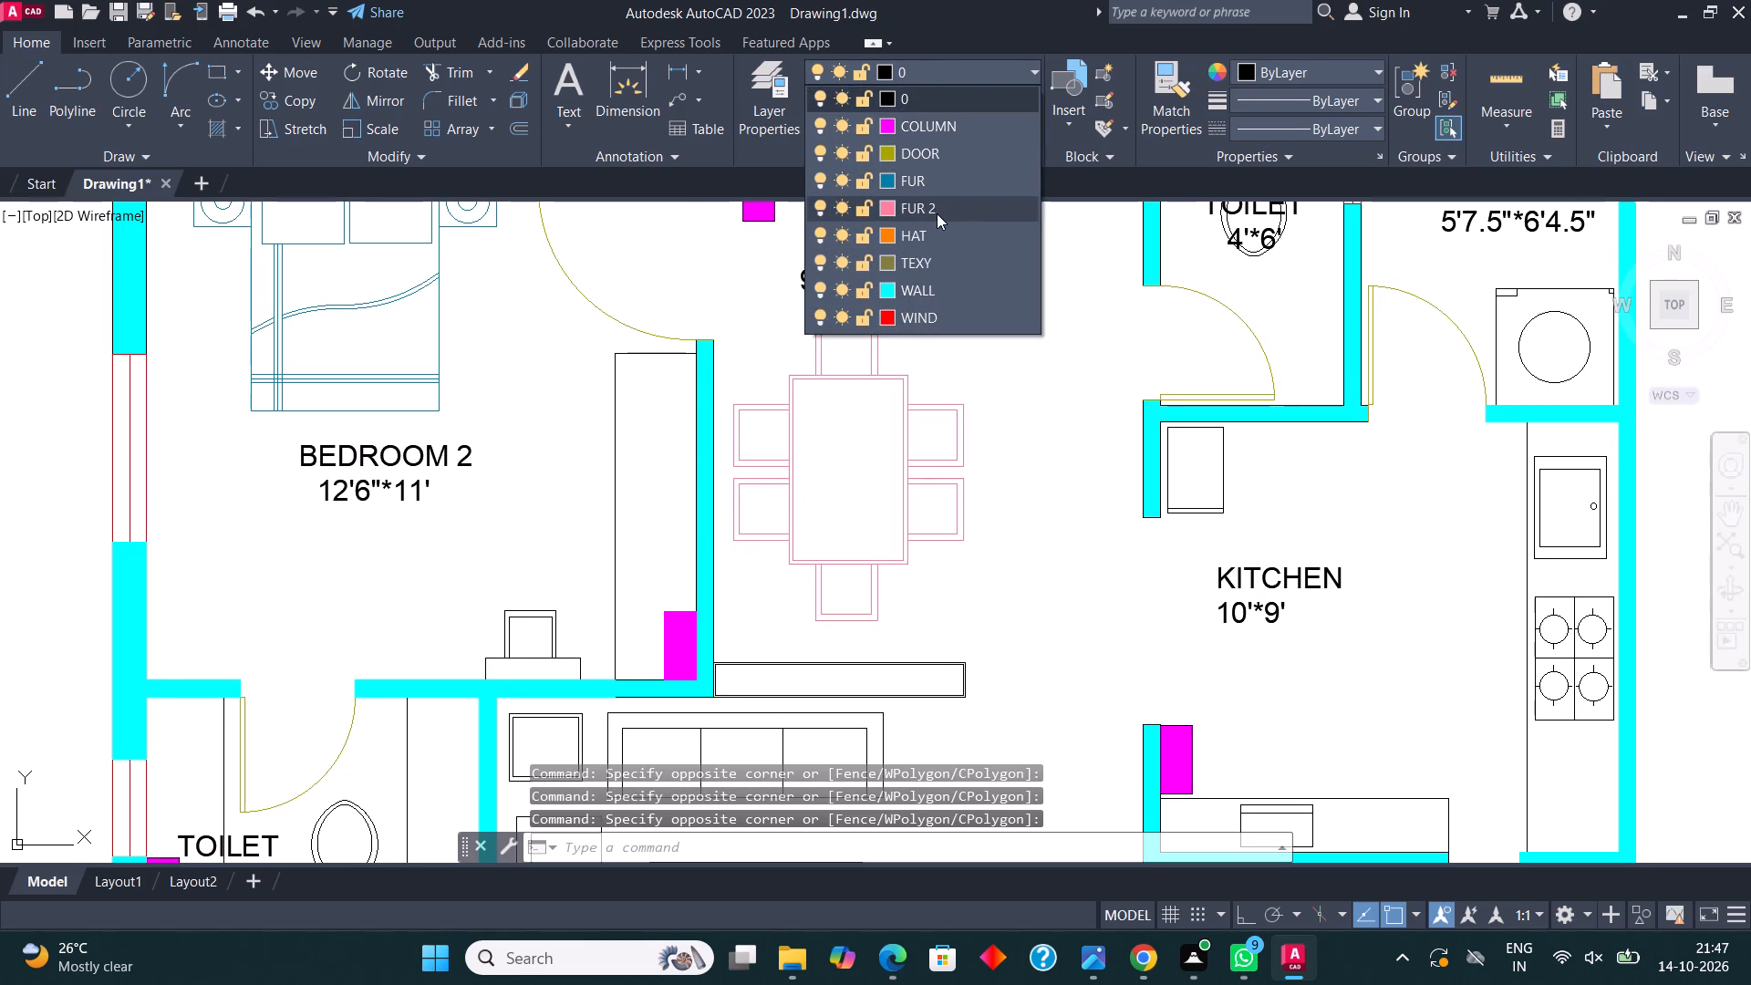
left_click(937, 213)
key("Escape")
Assign the toilet fixture in the 7'3"*5' toilet below Bedroom 2 to layer FUR 2.
middle_click_drag(837, 470, 867, 298)
scroll(893, 428, "down", 2)
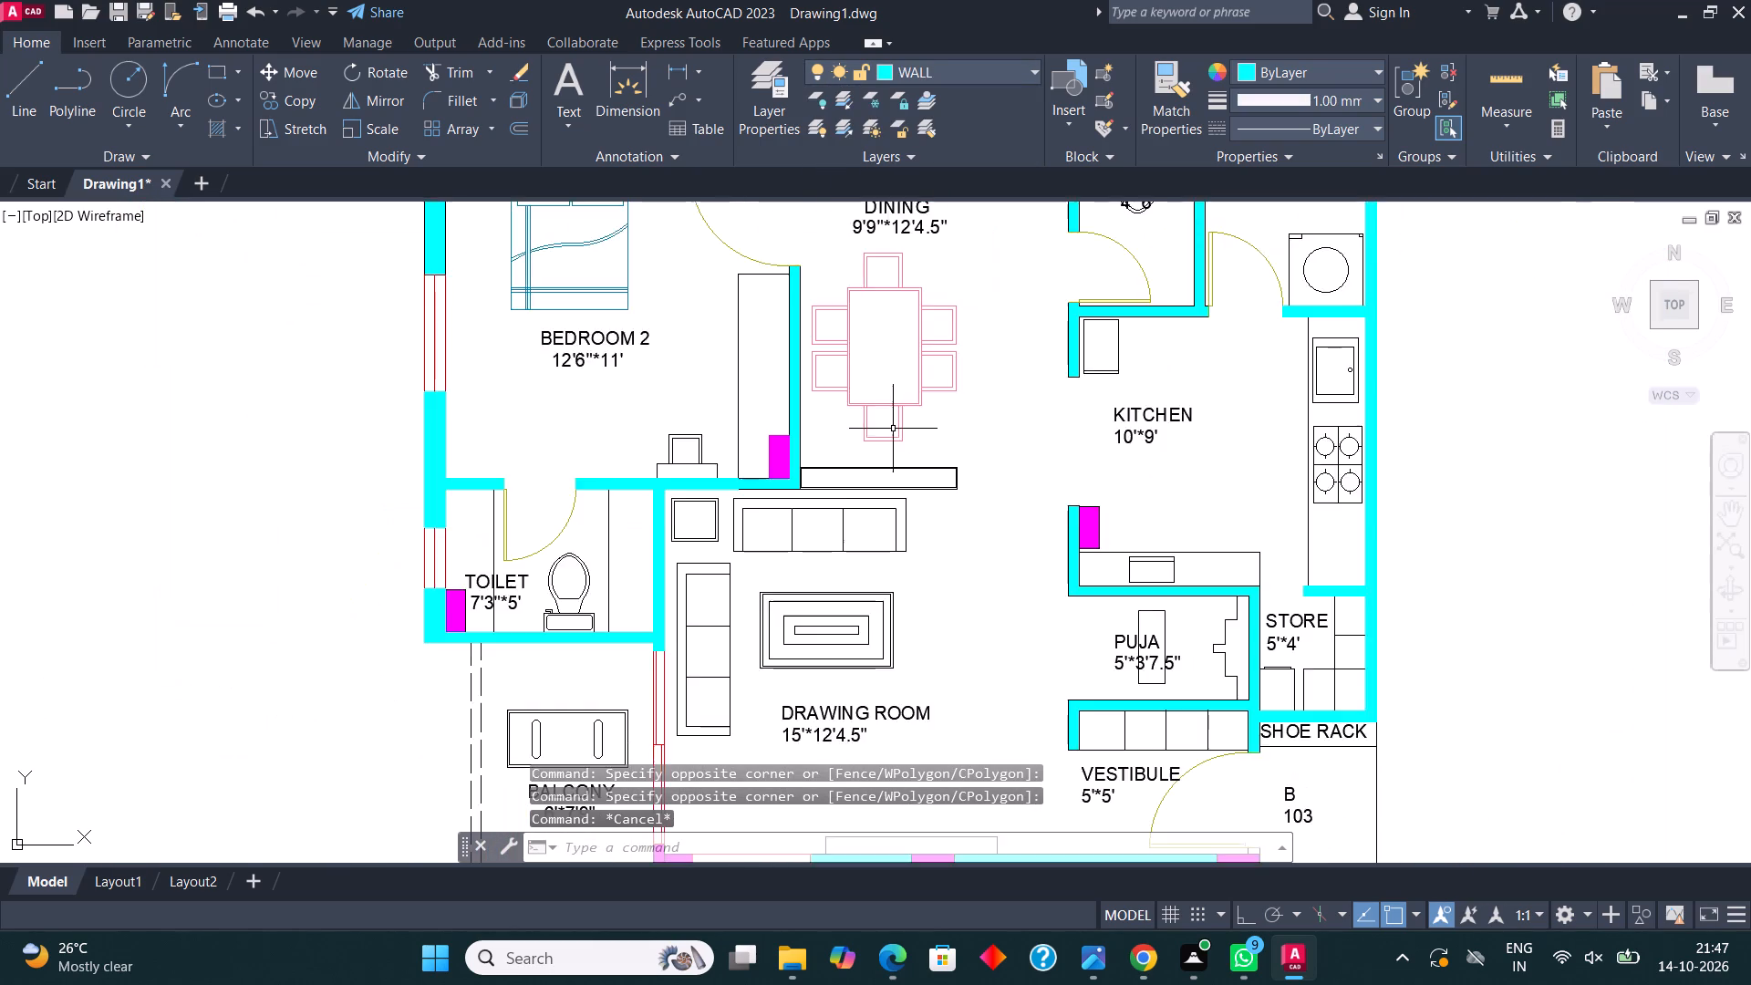
scroll(699, 534, "up", 3)
left_click(710, 535)
left_click(679, 478)
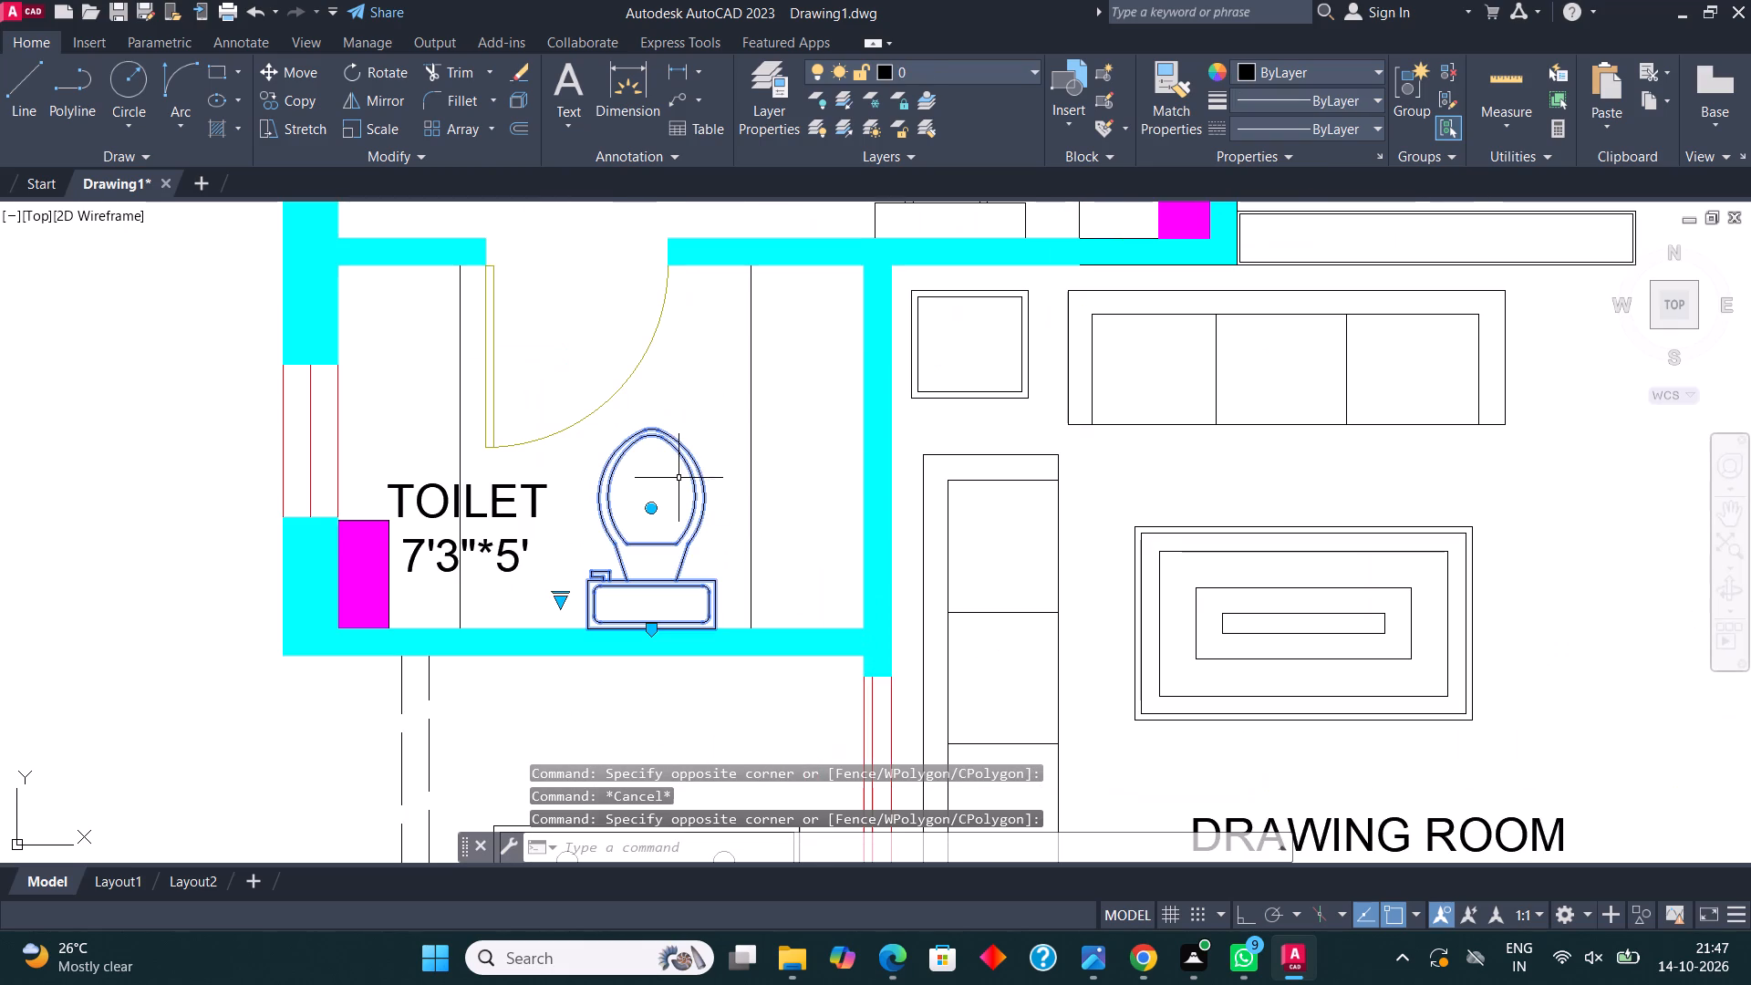
left_click(1000, 68)
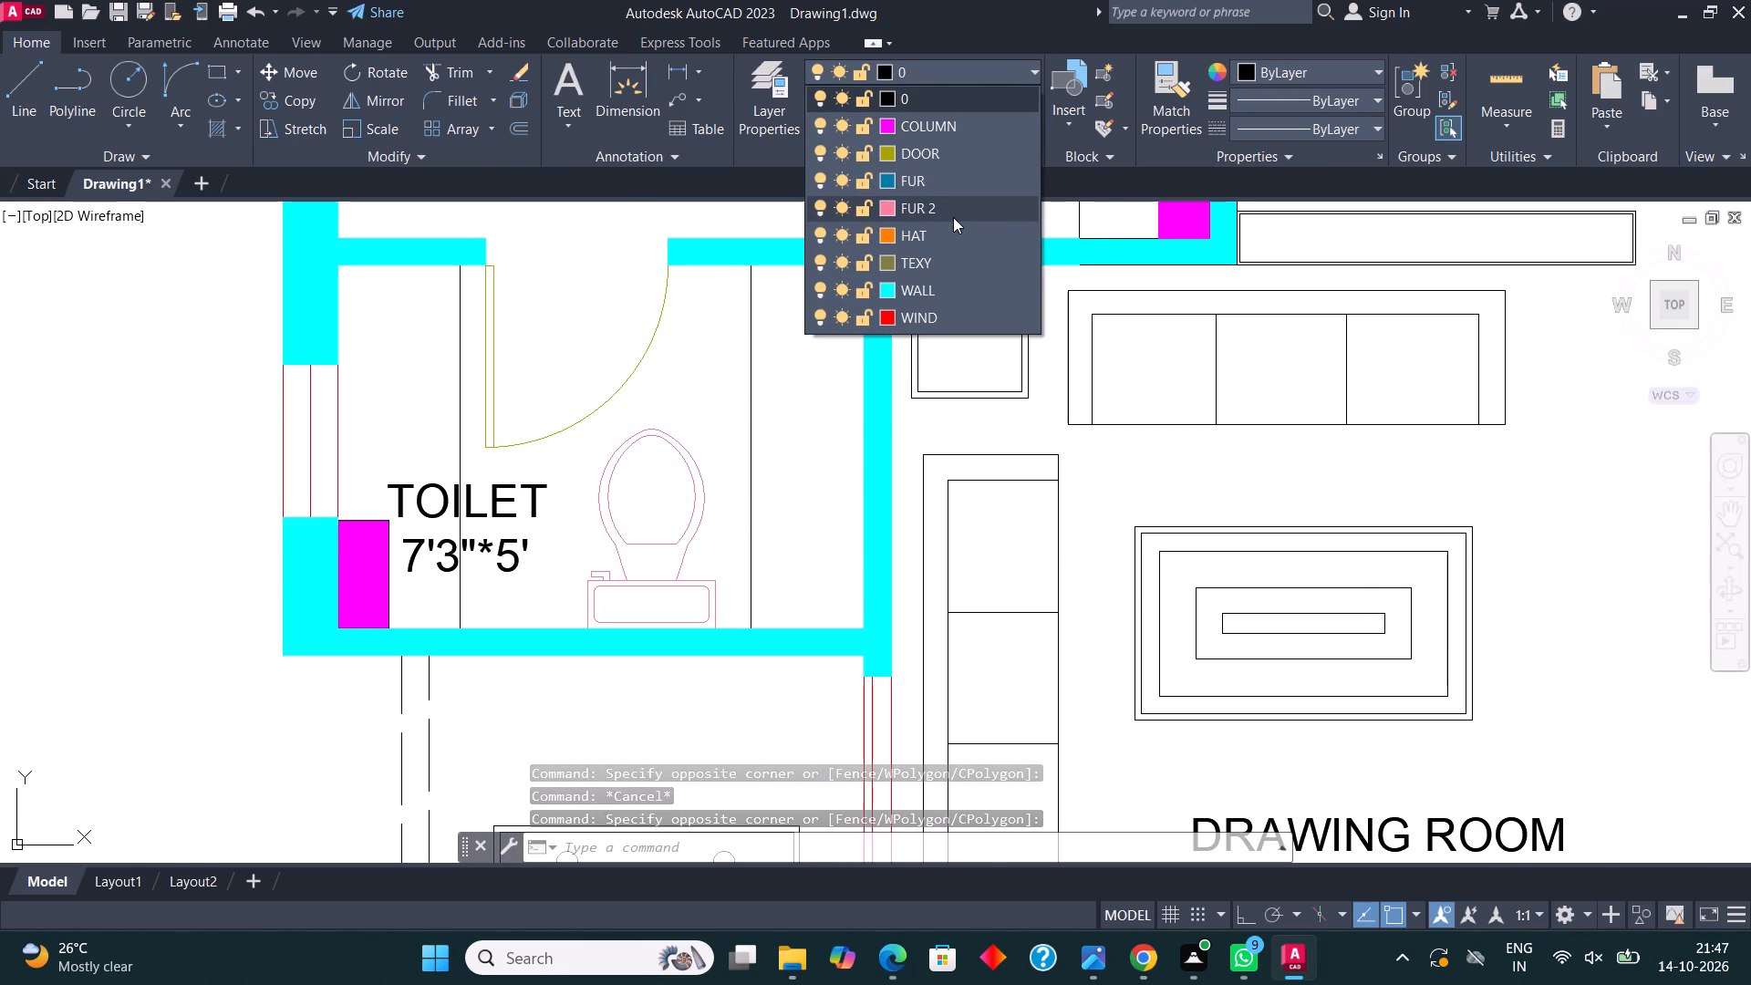
left_click(953, 217)
key("Escape")
Assign the drawing room's centre table, both sofas and the square corner table to layer FUR 2.
scroll(772, 461, "down", 2)
middle_click_drag(1072, 458, 989, 450)
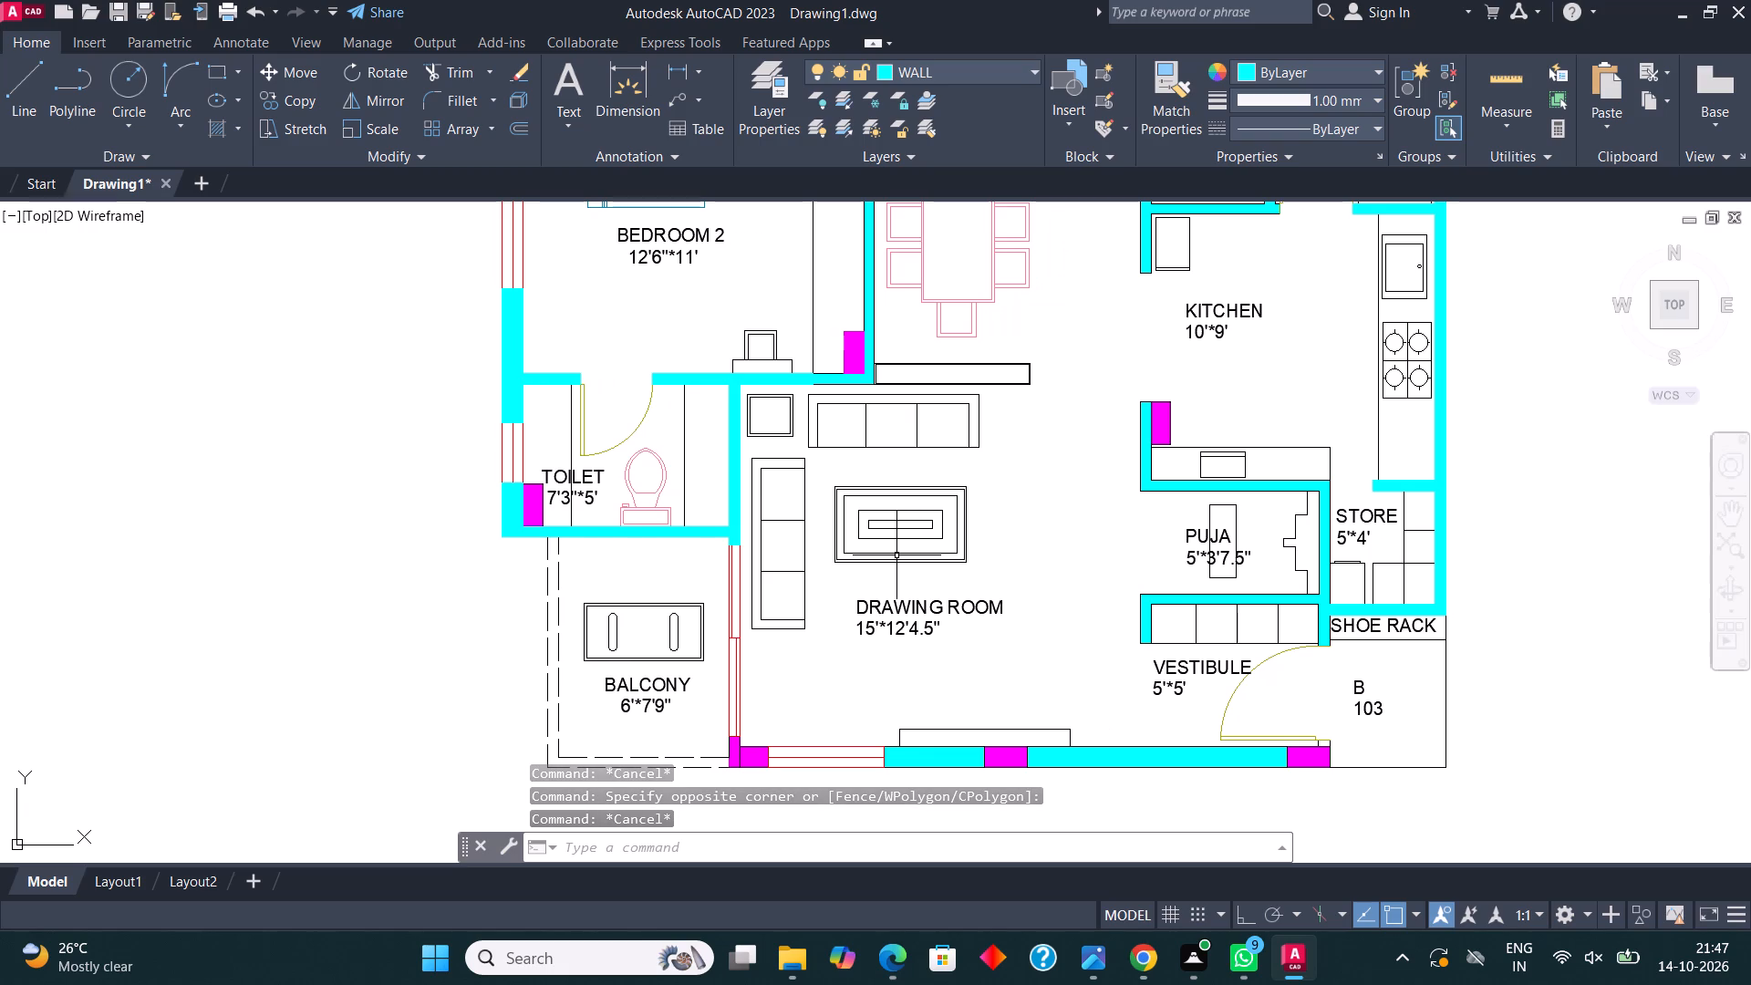
scroll(942, 553, "up", 2)
left_click(1026, 614)
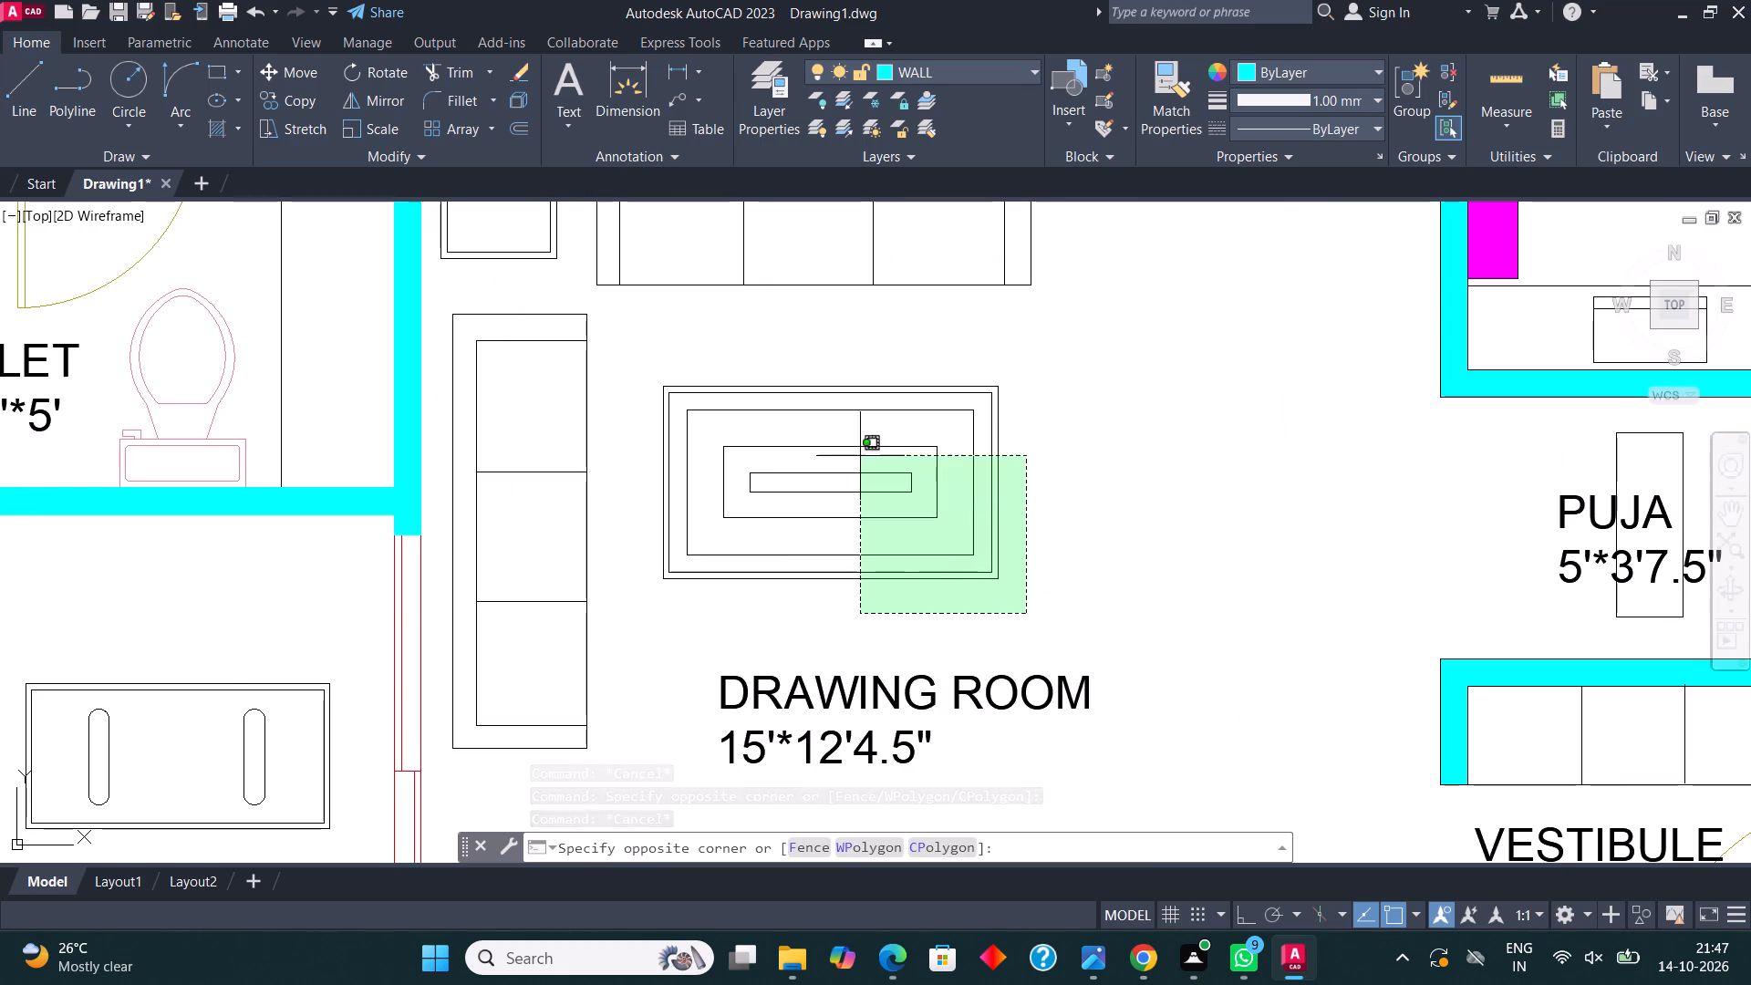
left_click(630, 365)
scroll(667, 420, "down", 1)
left_click(638, 656)
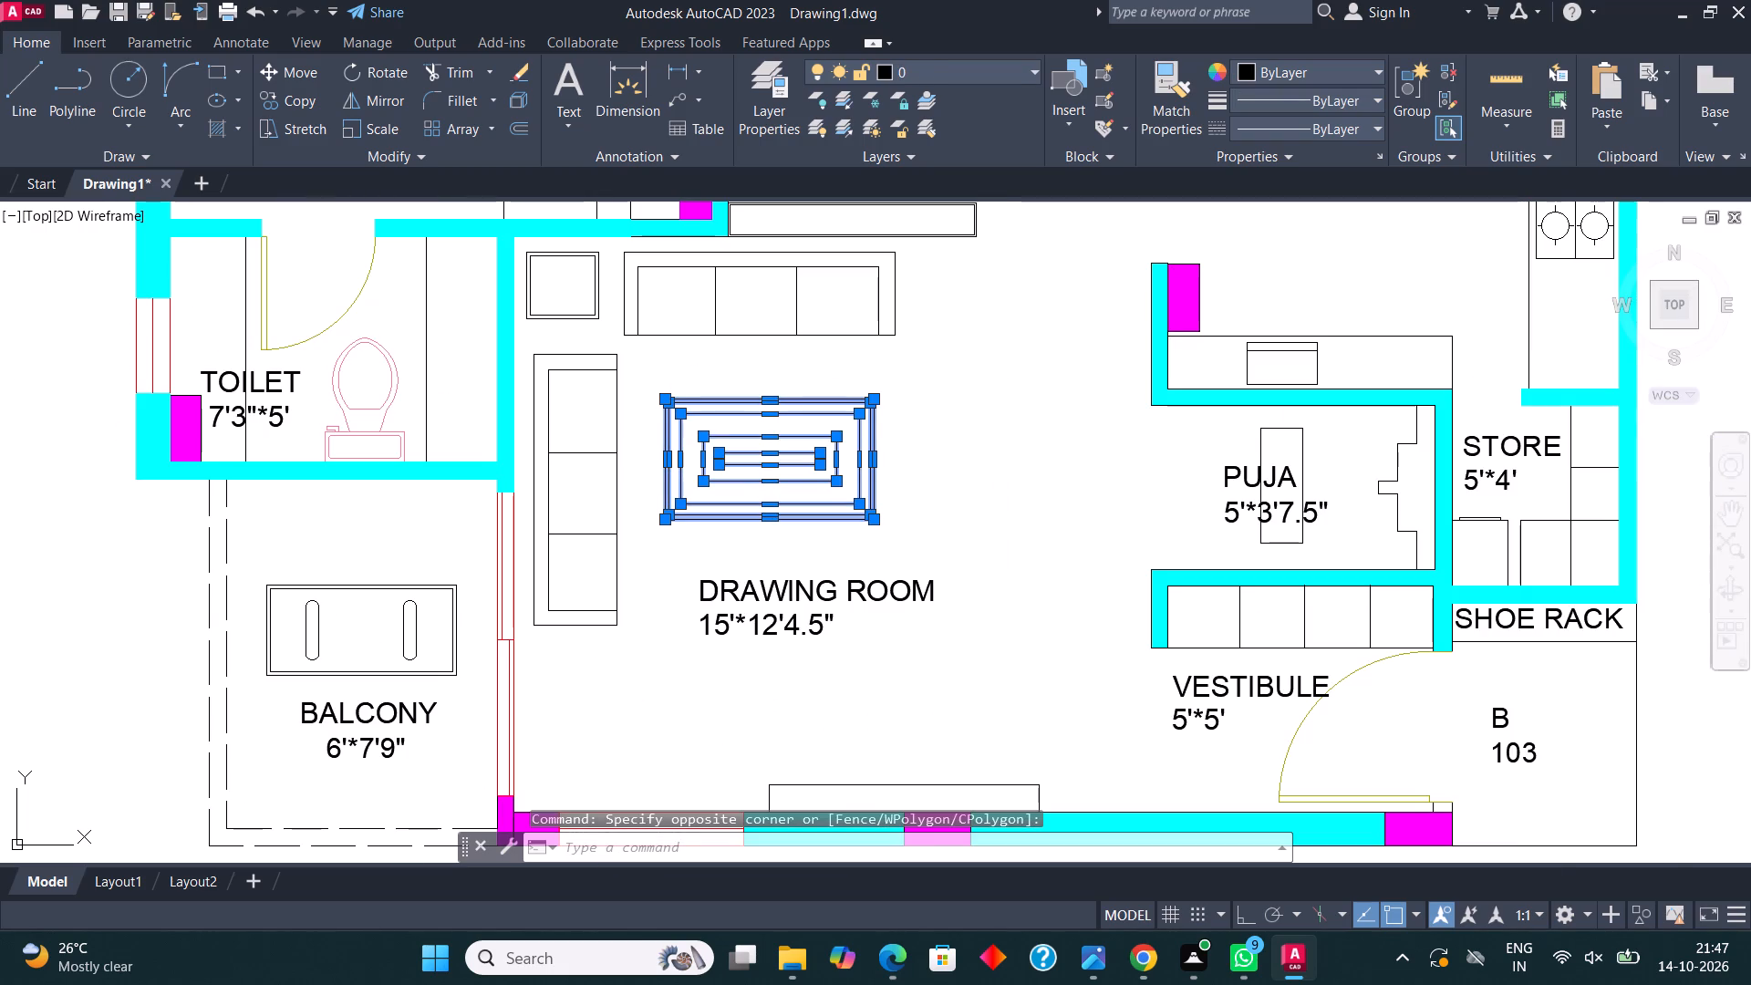
left_click(523, 290)
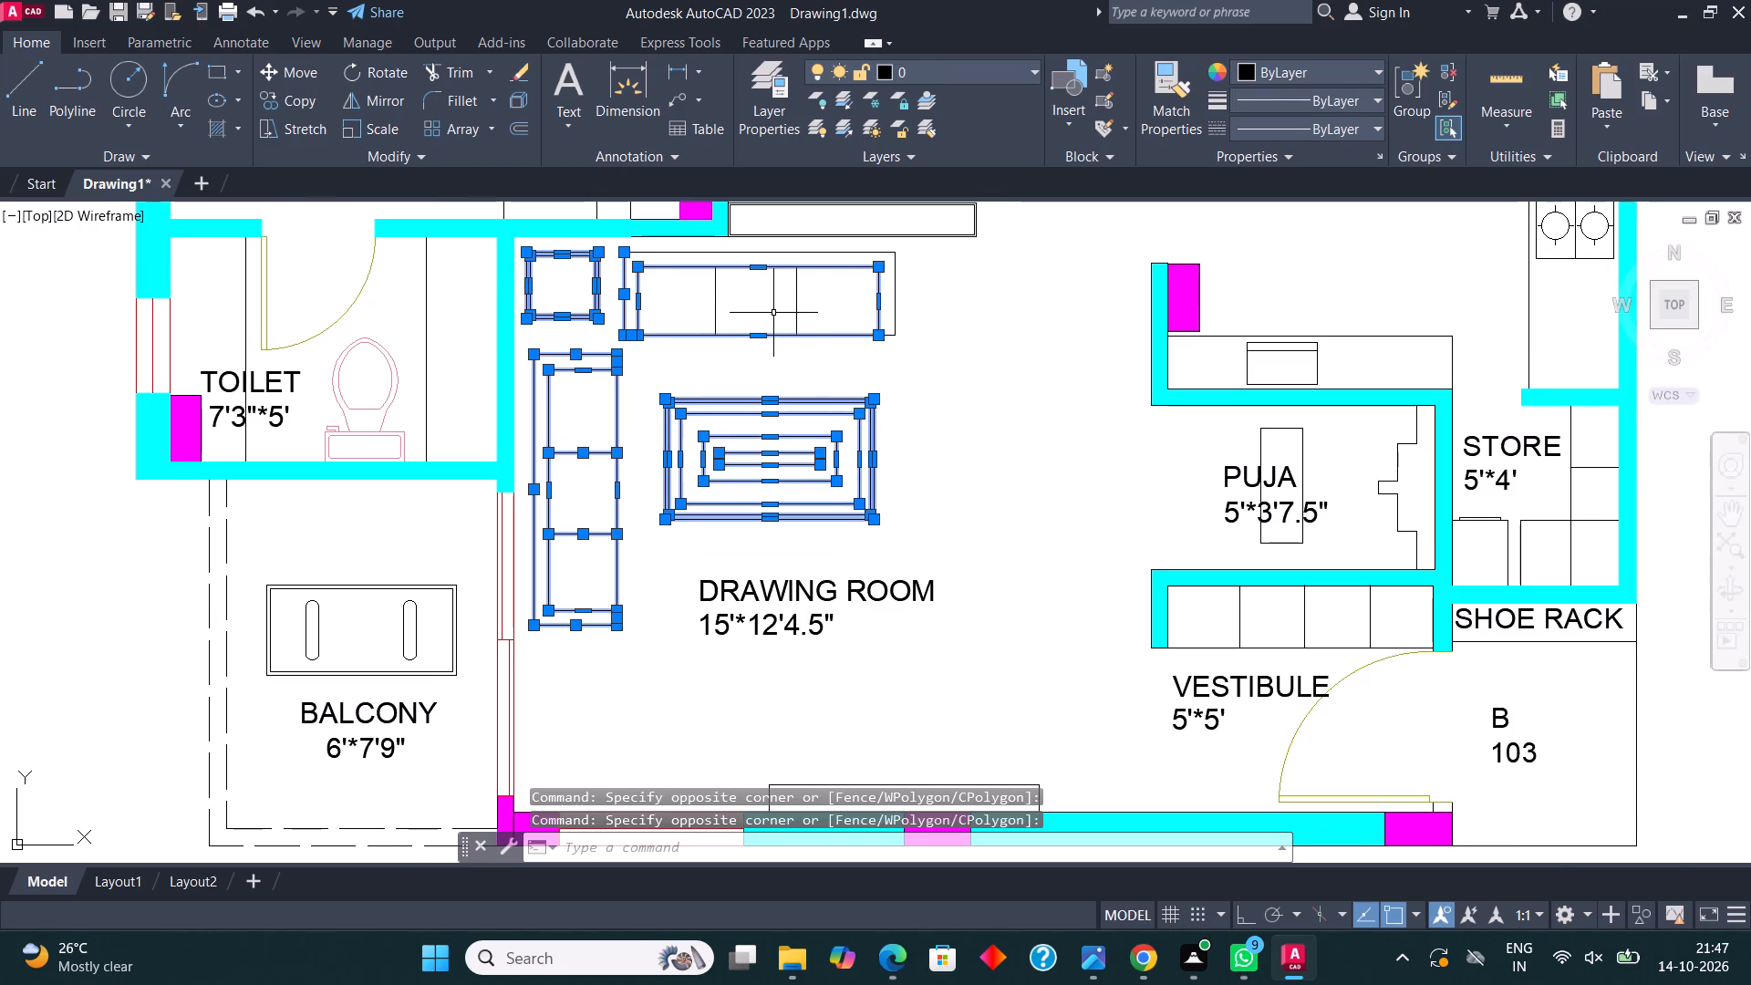
left_click(920, 354)
left_click(811, 247)
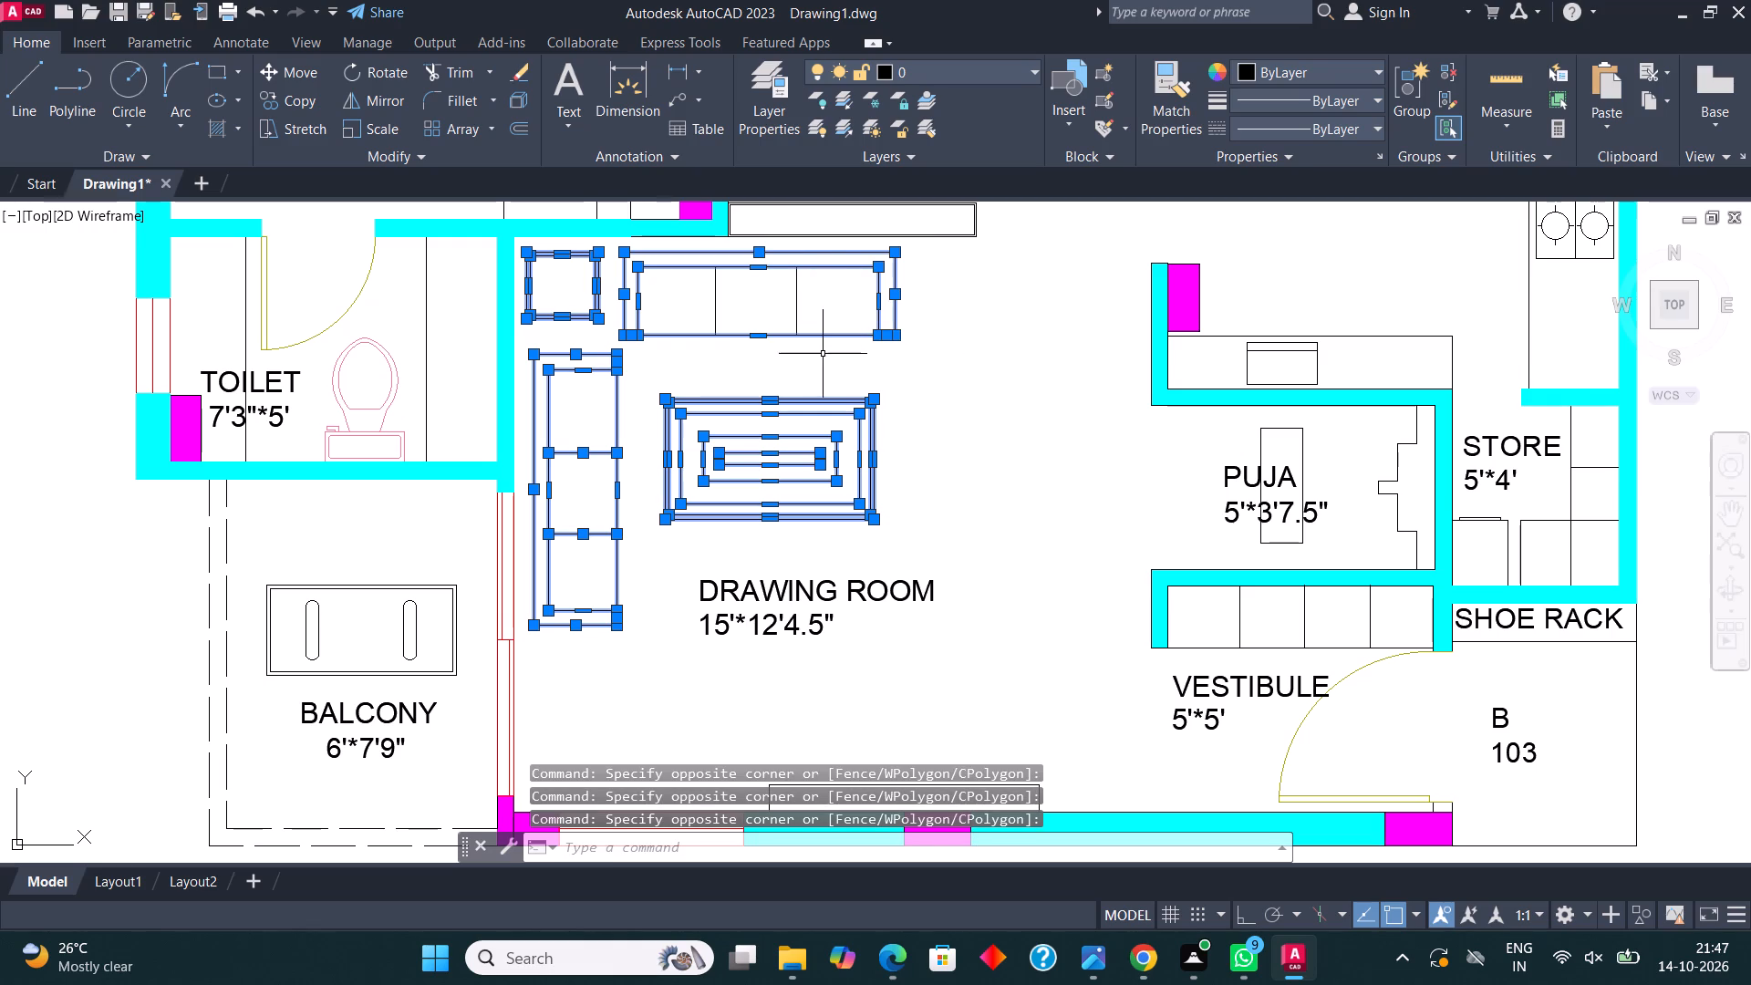
left_click(823, 354)
left_click(689, 289)
left_click_drag(938, 74, 941, 85)
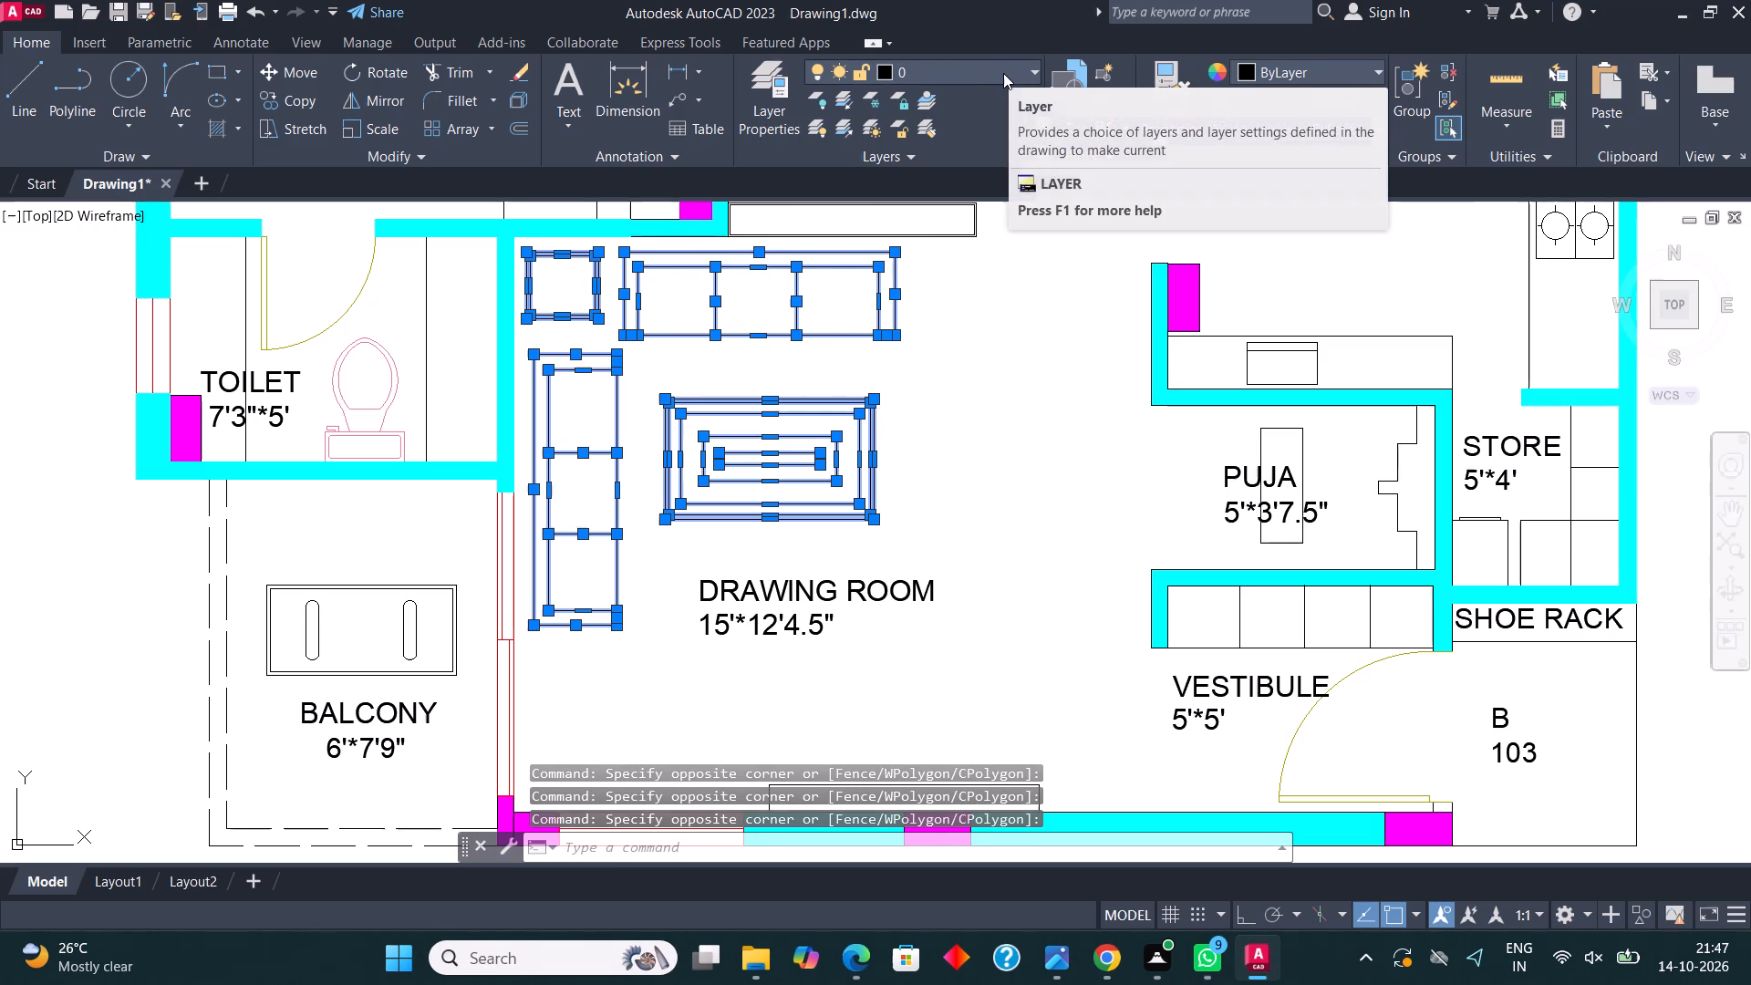
left_click(999, 73)
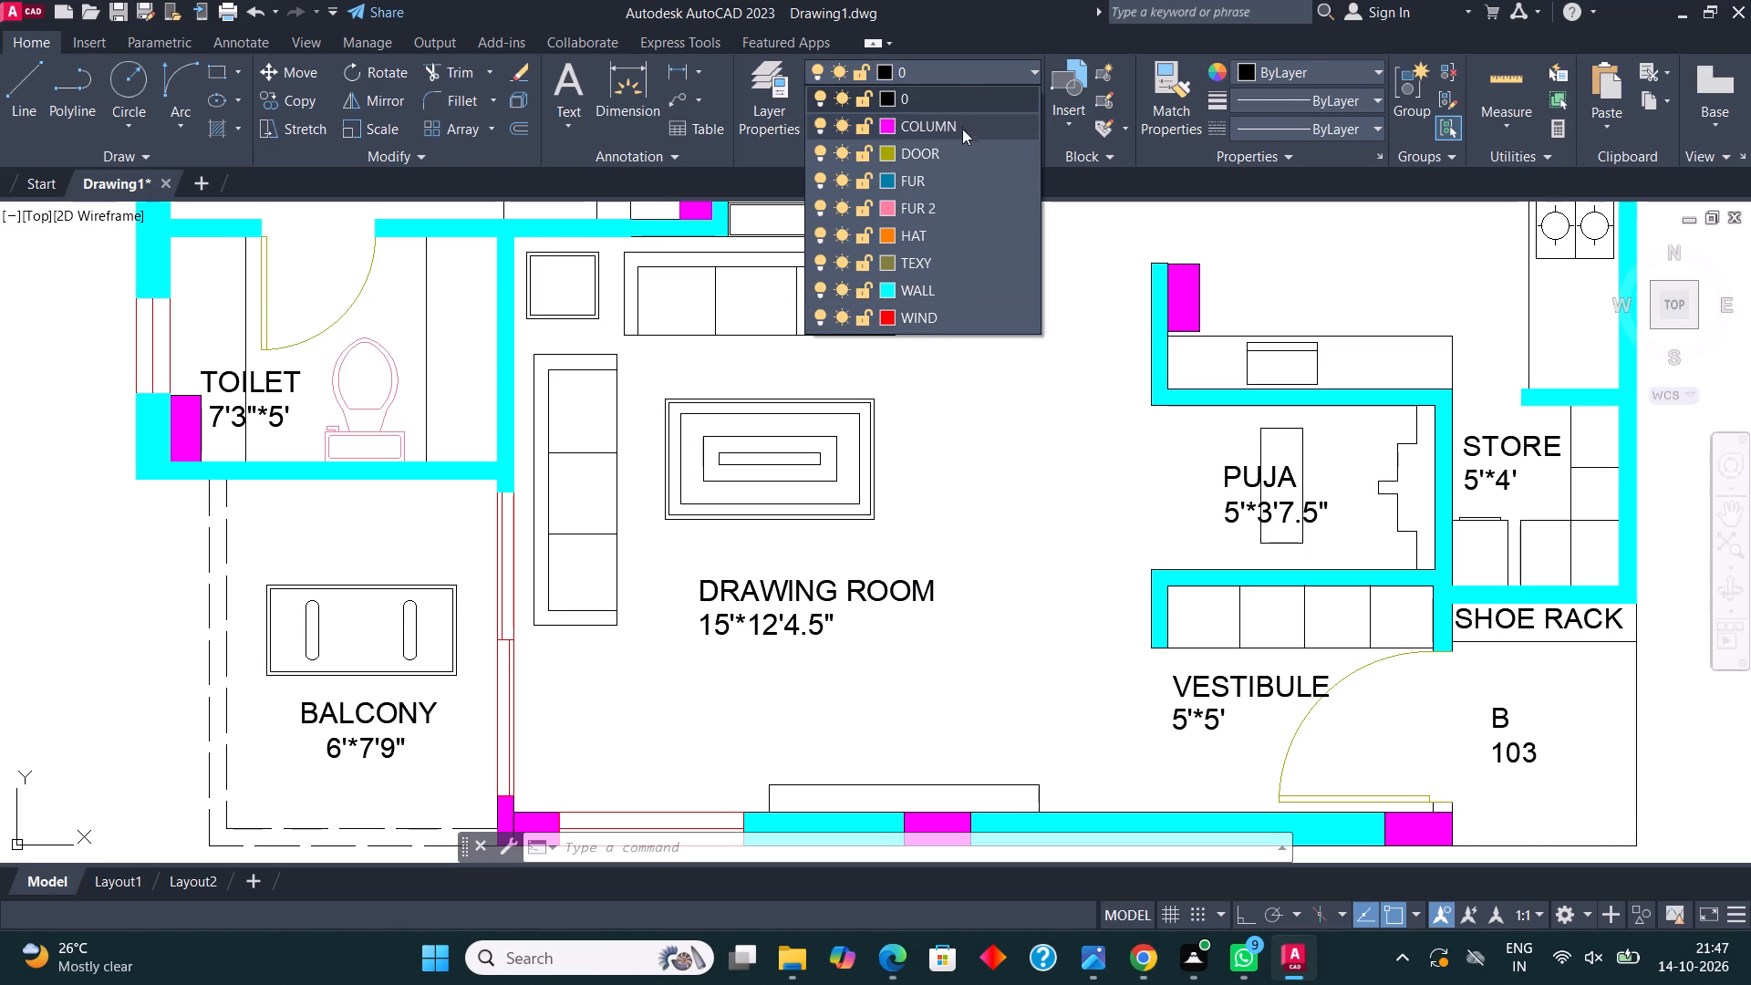
left_click(945, 208)
key("Escape")
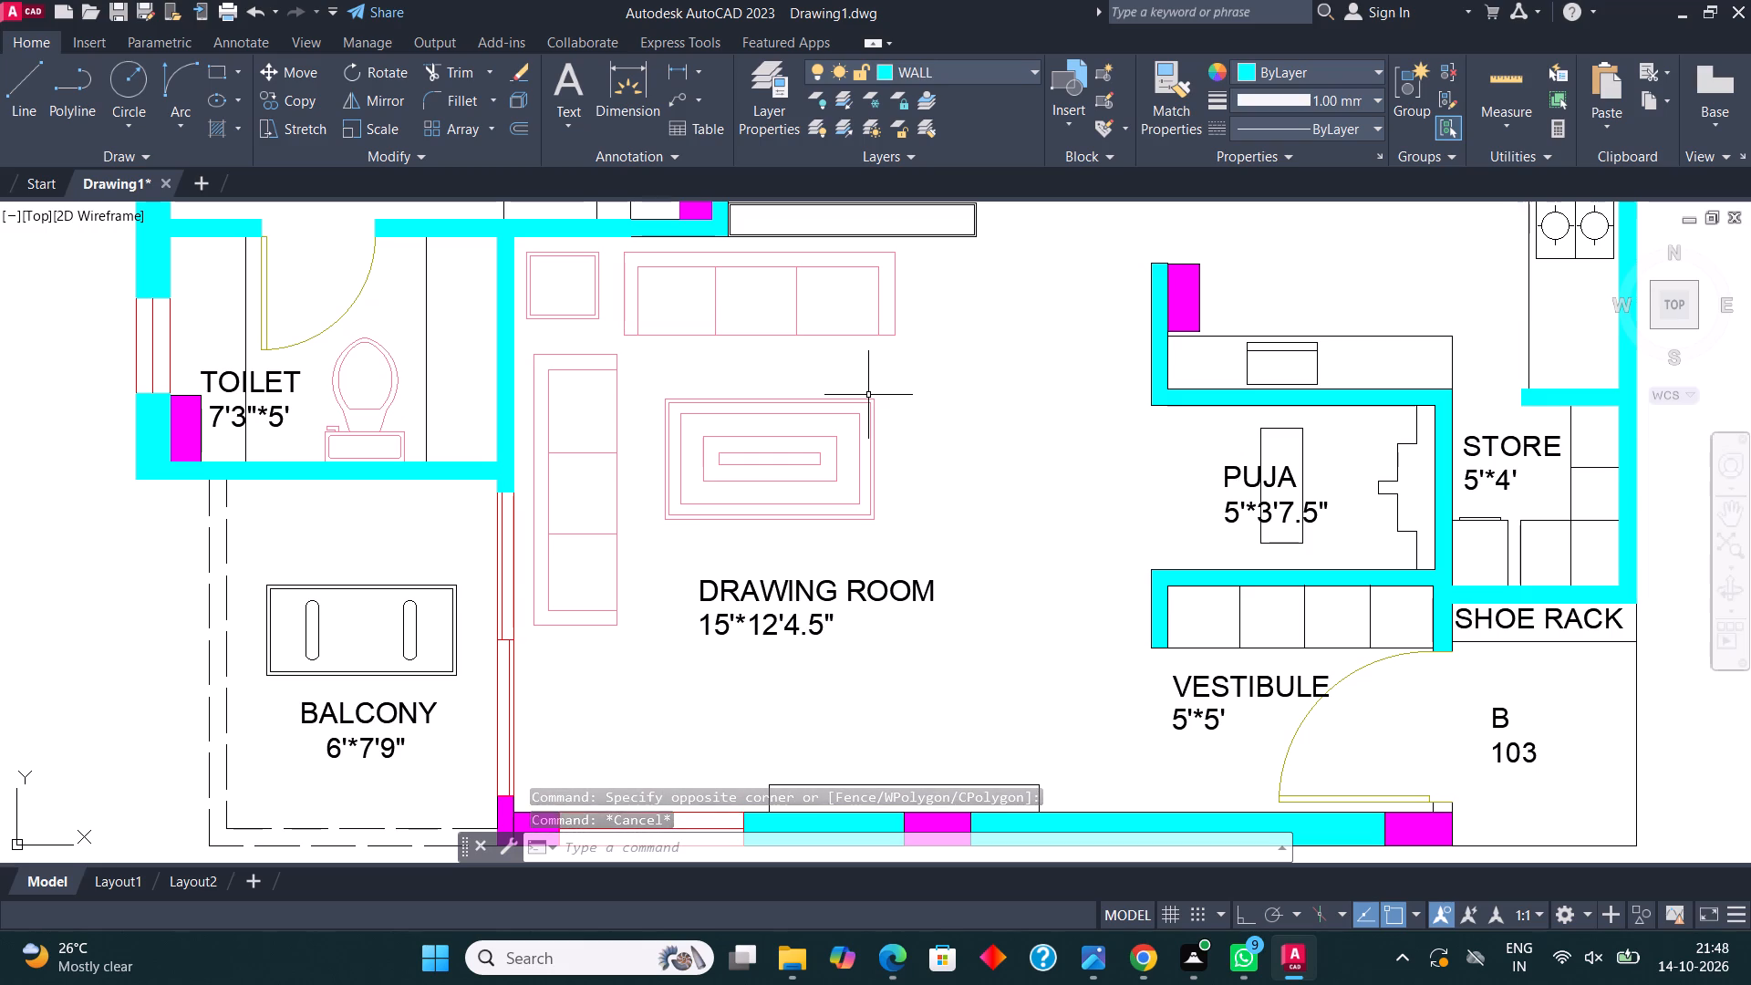
Assign the kitchen counter along the Puja room wall and the appliance on it to layer FUR 2.
scroll(868, 396, "down", 2)
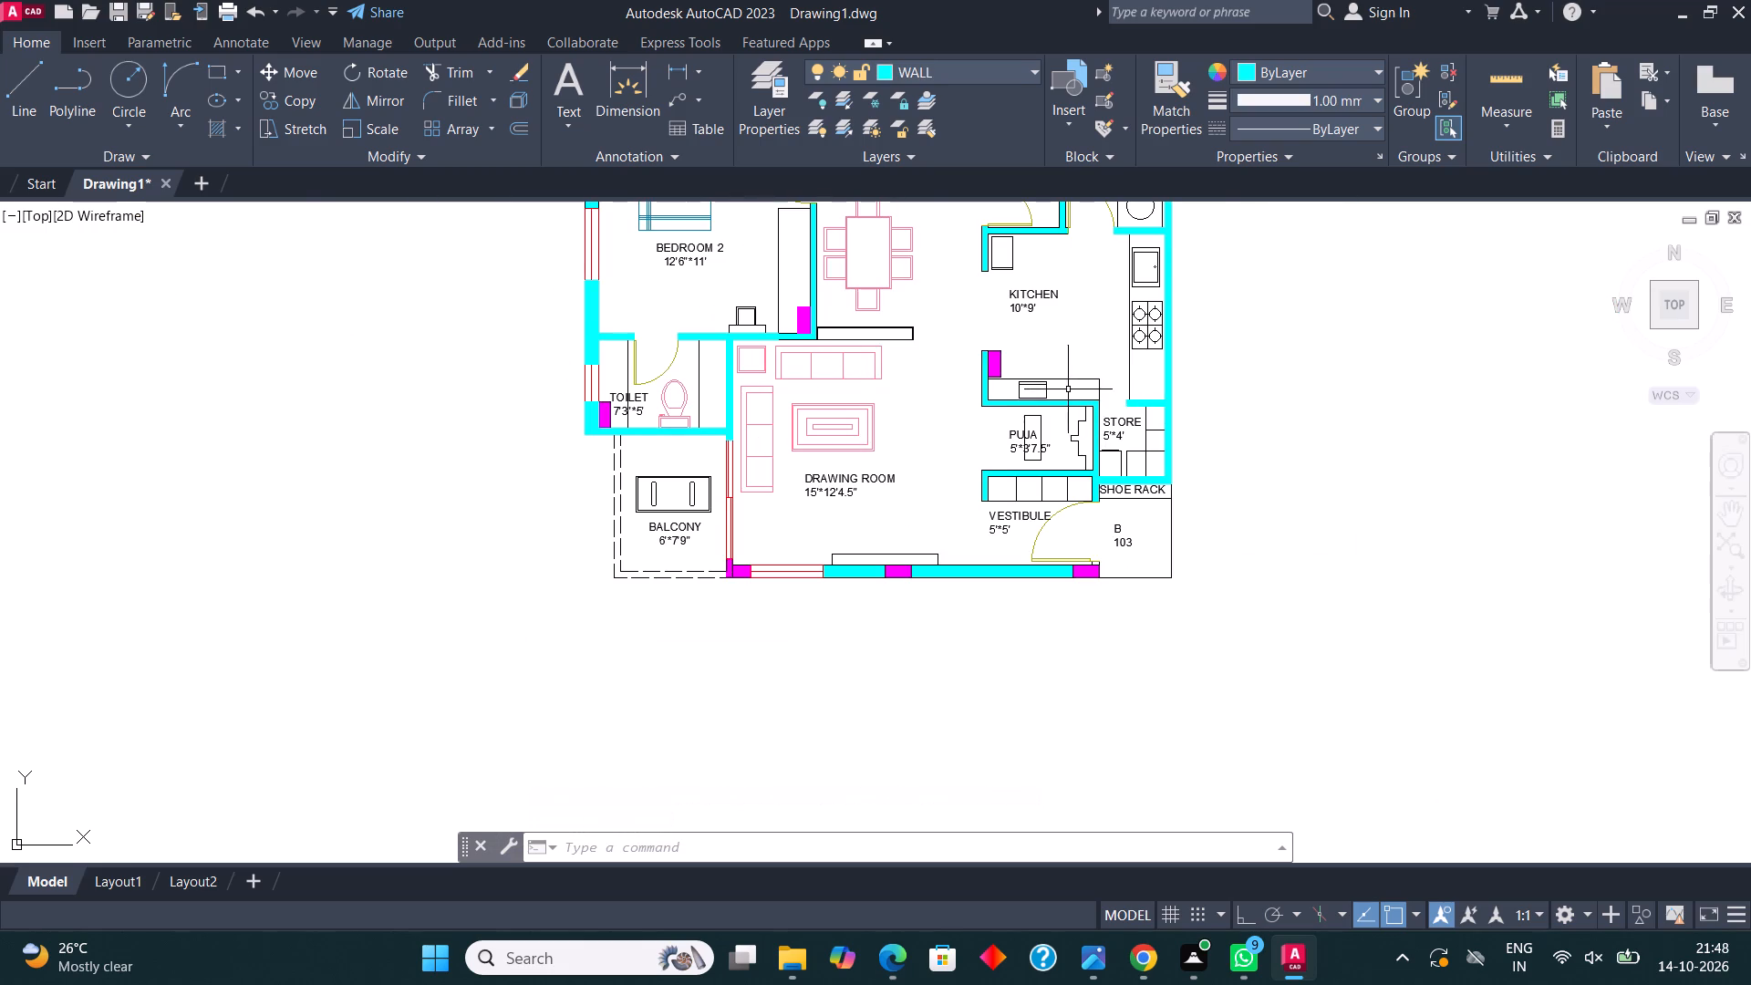
scroll(1068, 389, "up", 1)
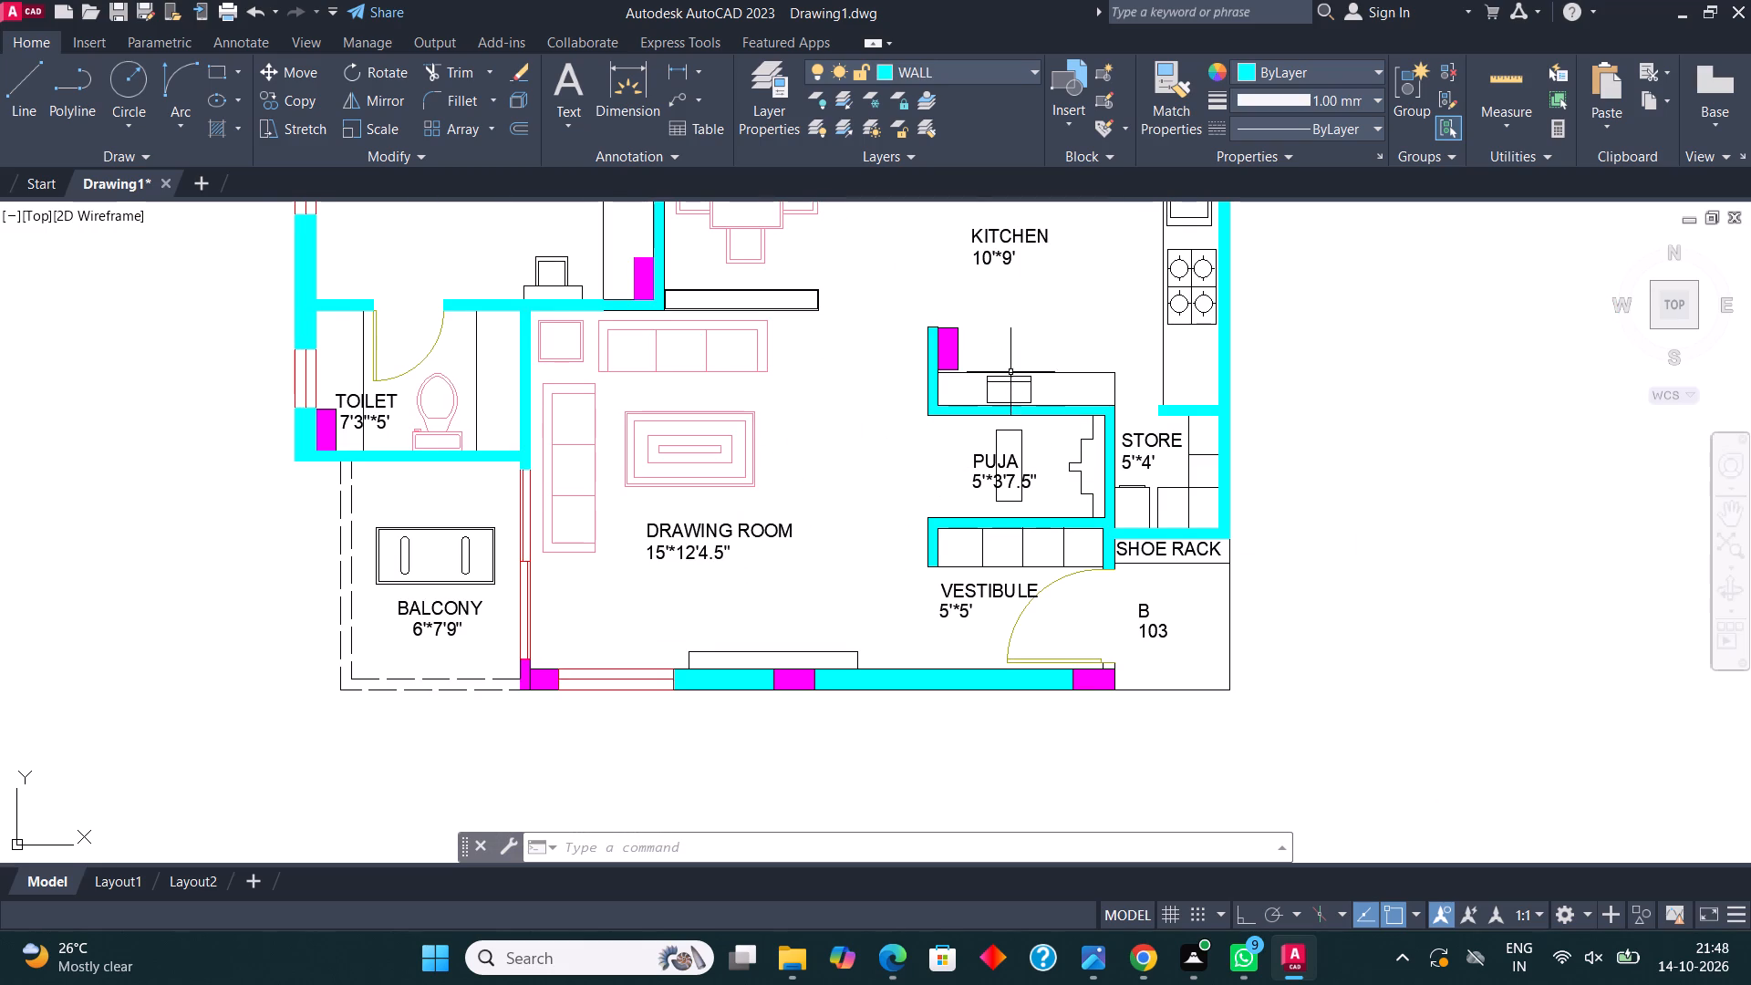
middle_click_drag(998, 368, 934, 387)
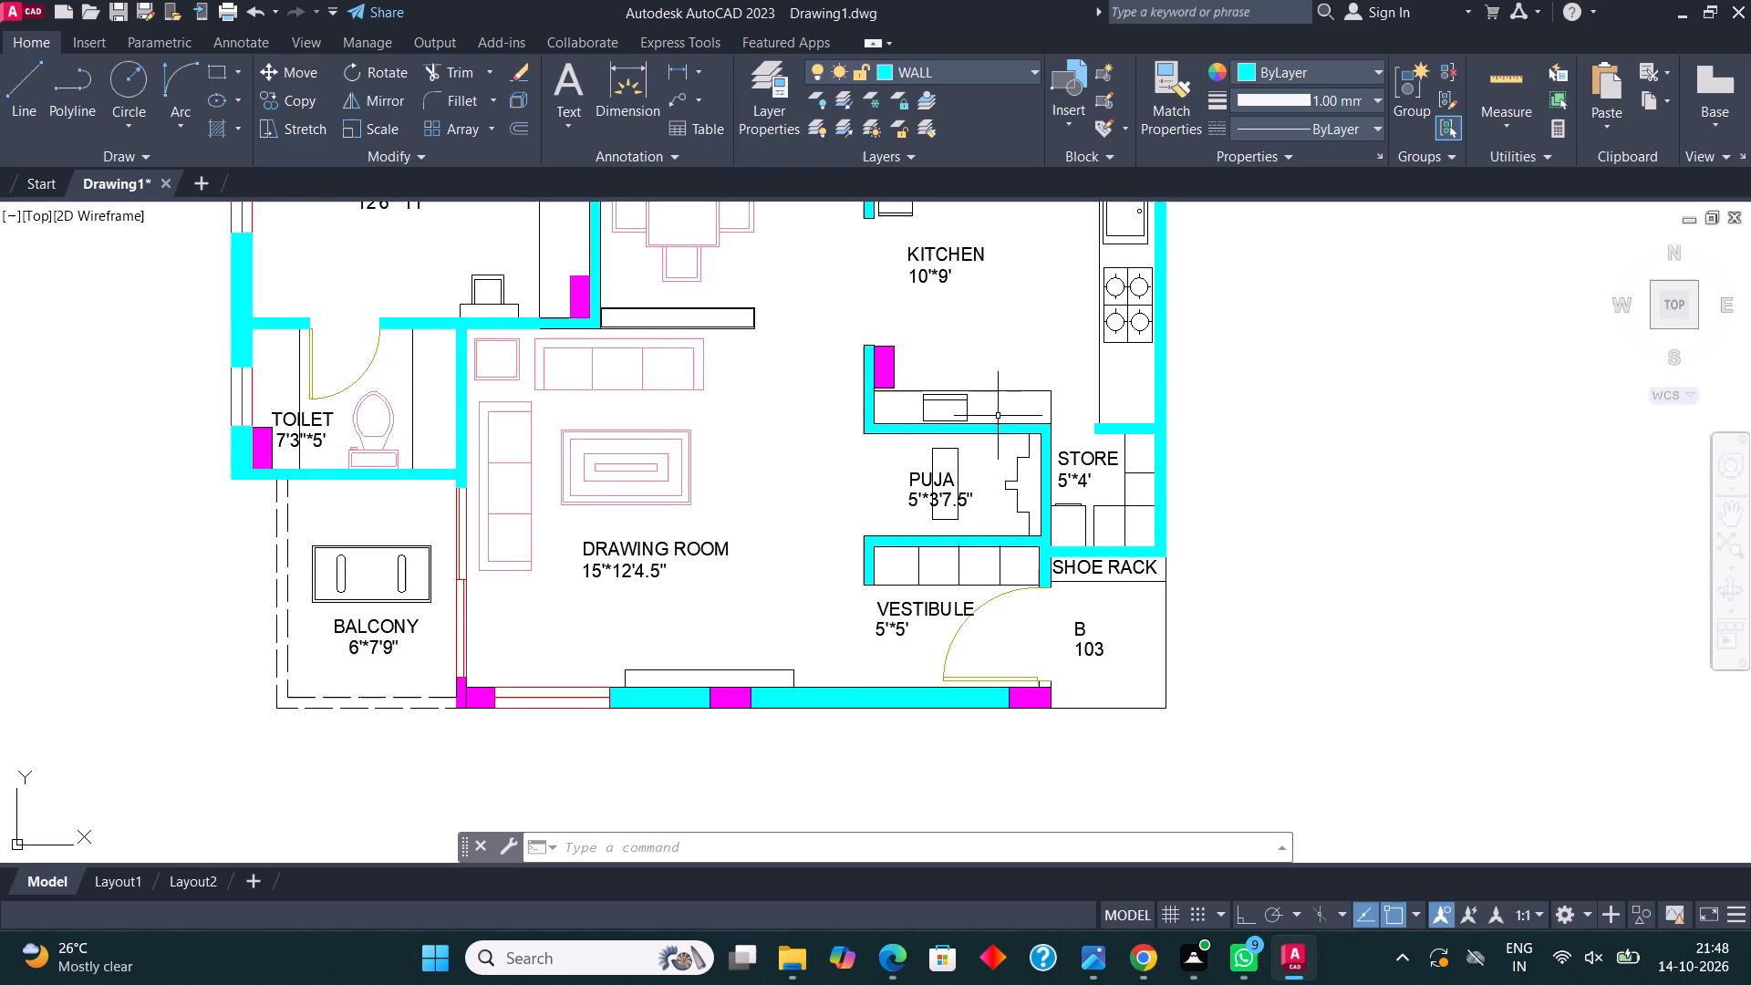
middle_click_drag(973, 429, 999, 639)
scroll(929, 575, "down", 1)
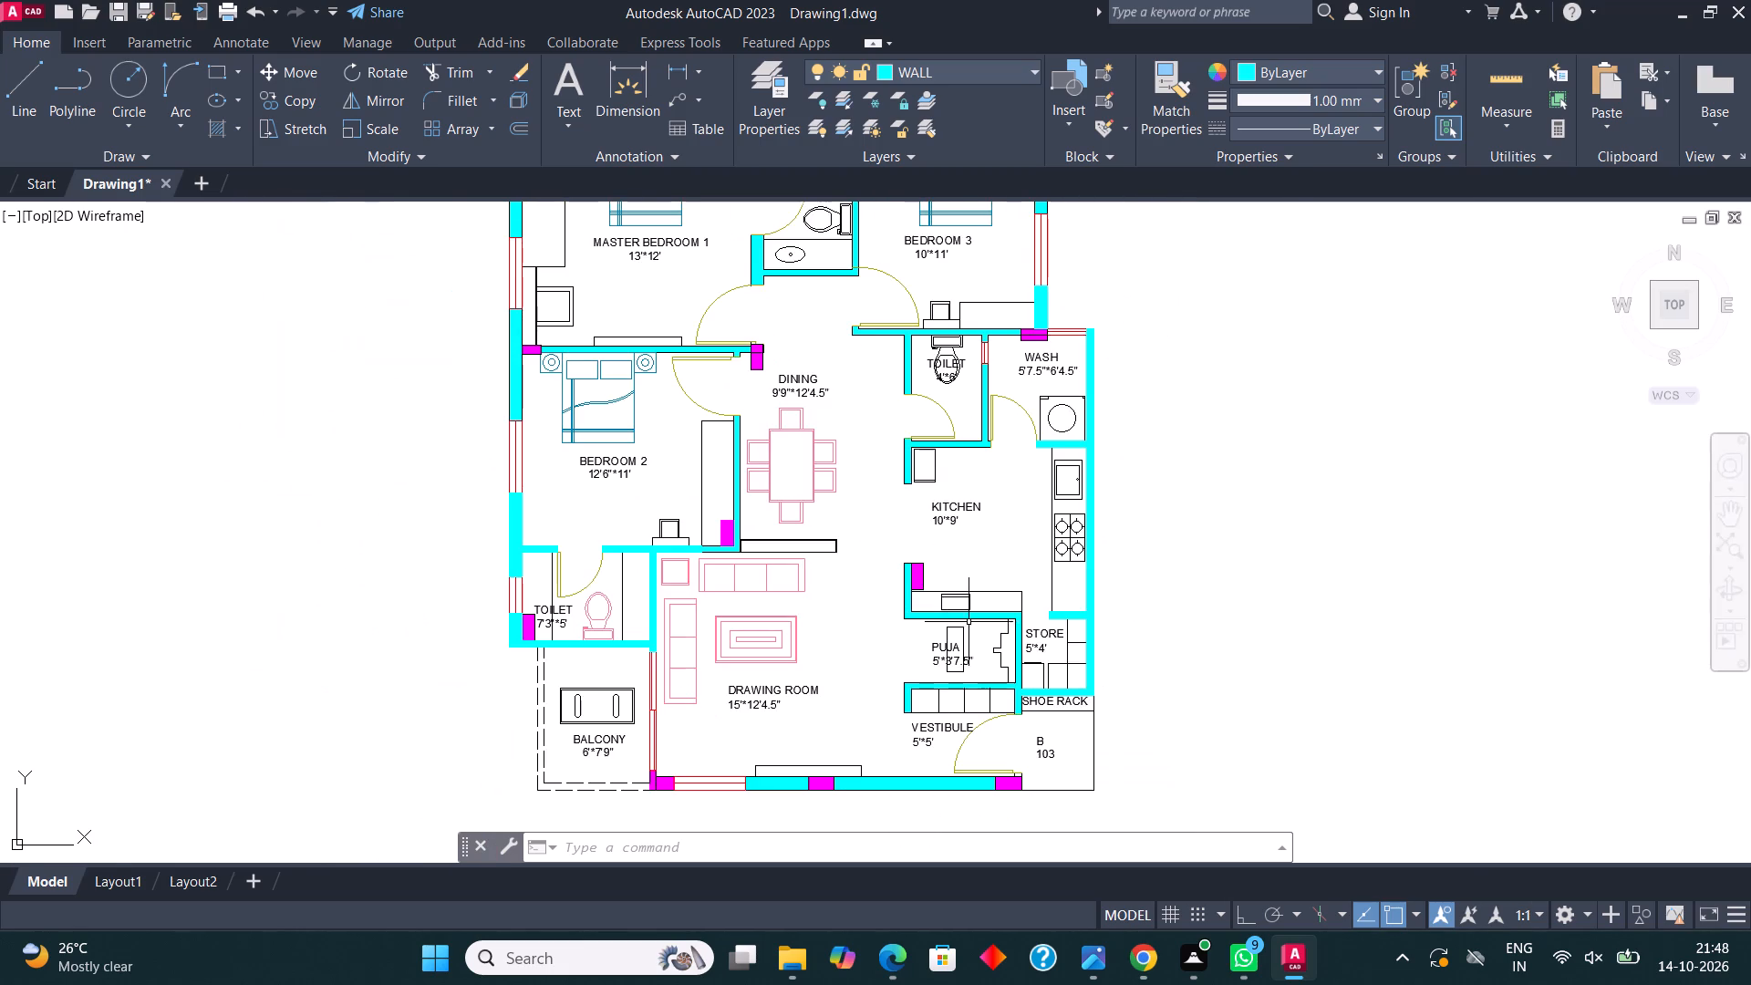
scroll(966, 624, "up", 4)
left_click(987, 572)
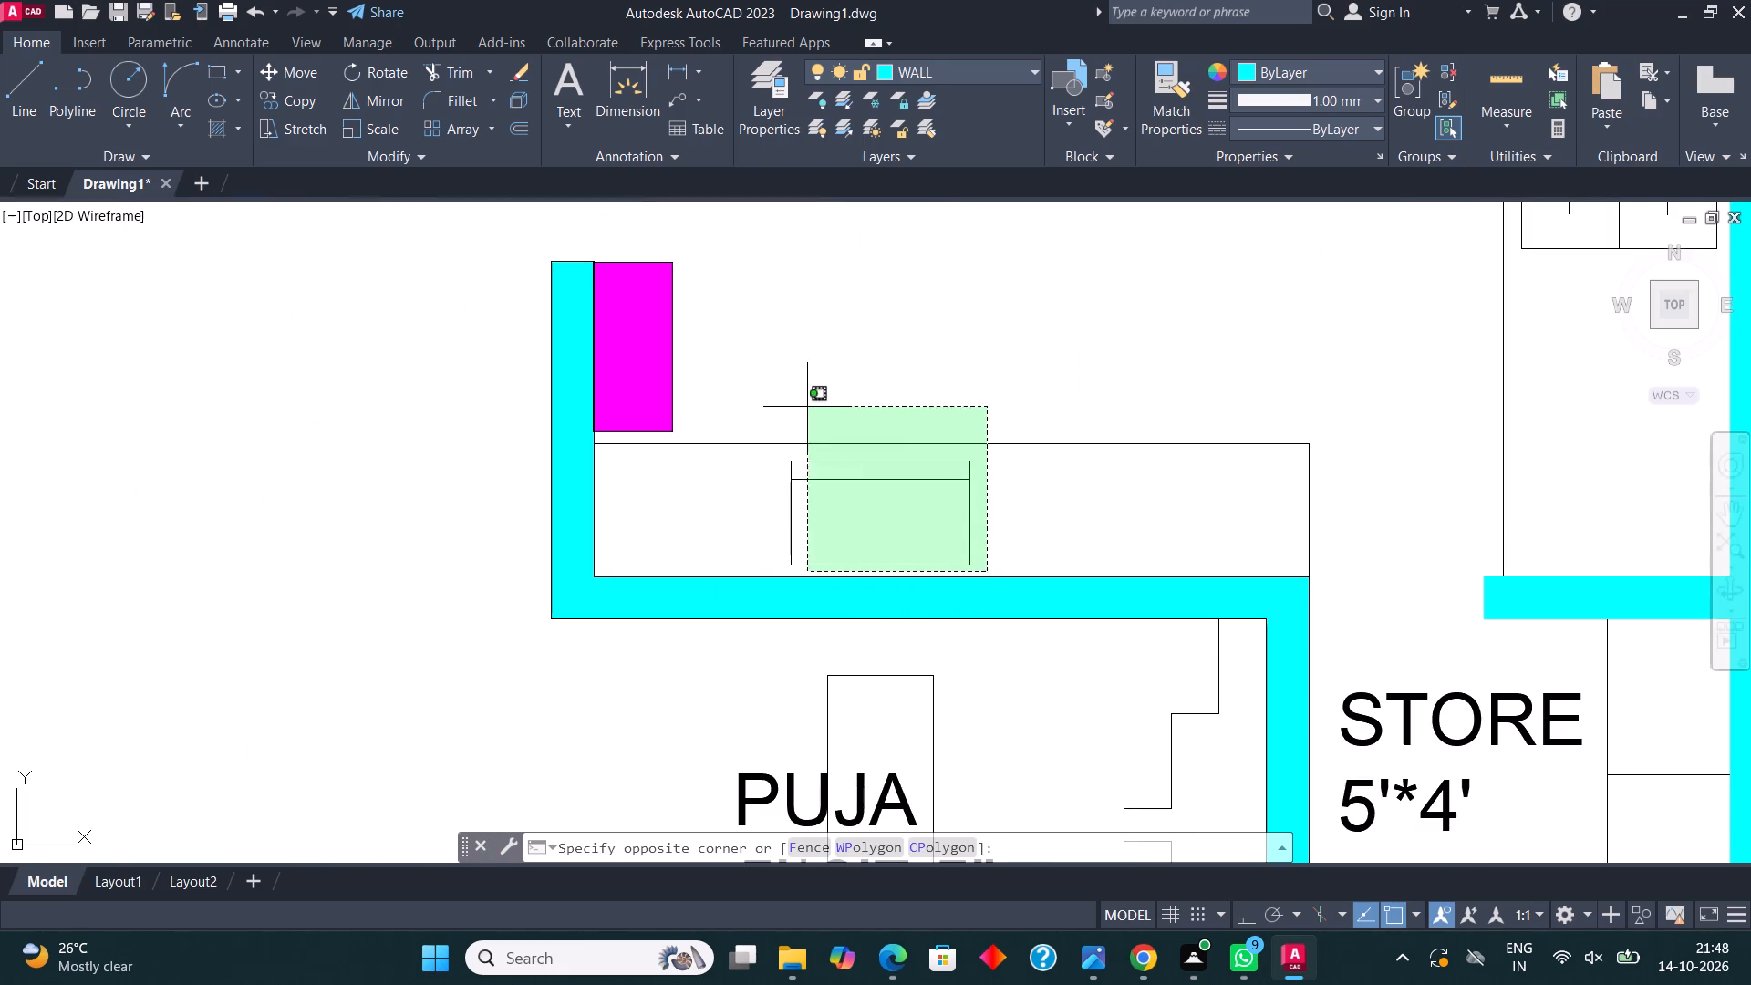
left_click(772, 385)
left_click(985, 70)
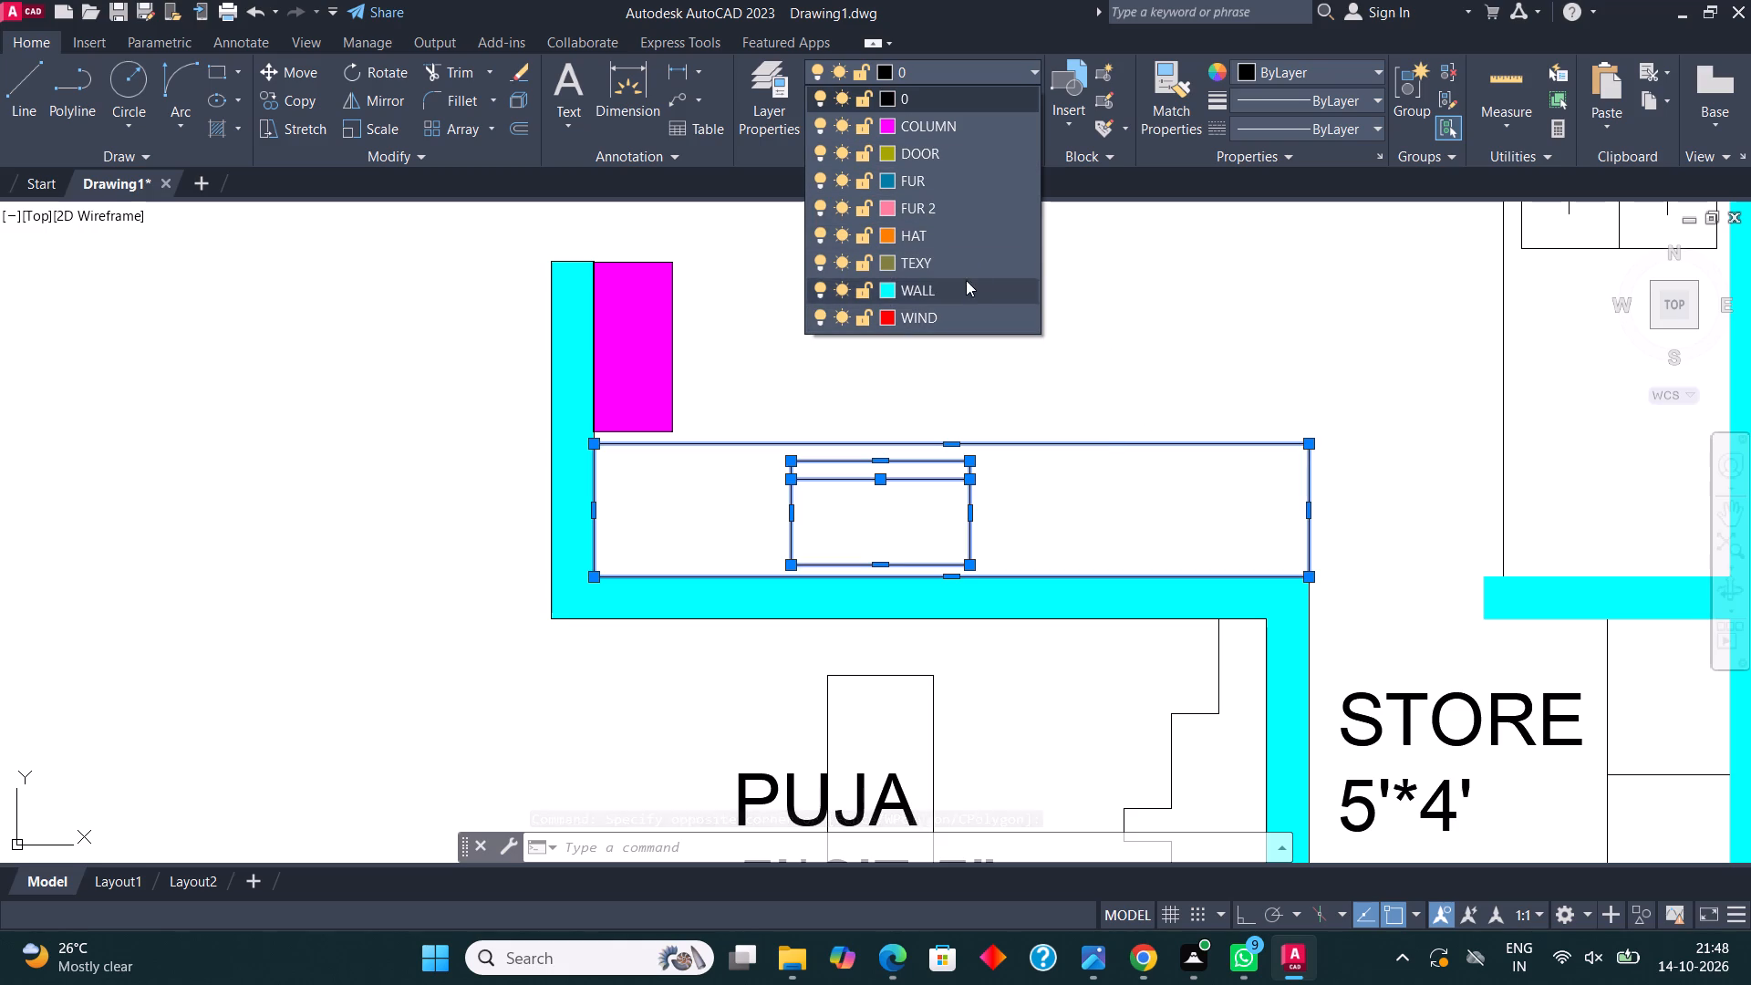
left_click(936, 201)
scroll(795, 519, "down", 2)
key("Escape")
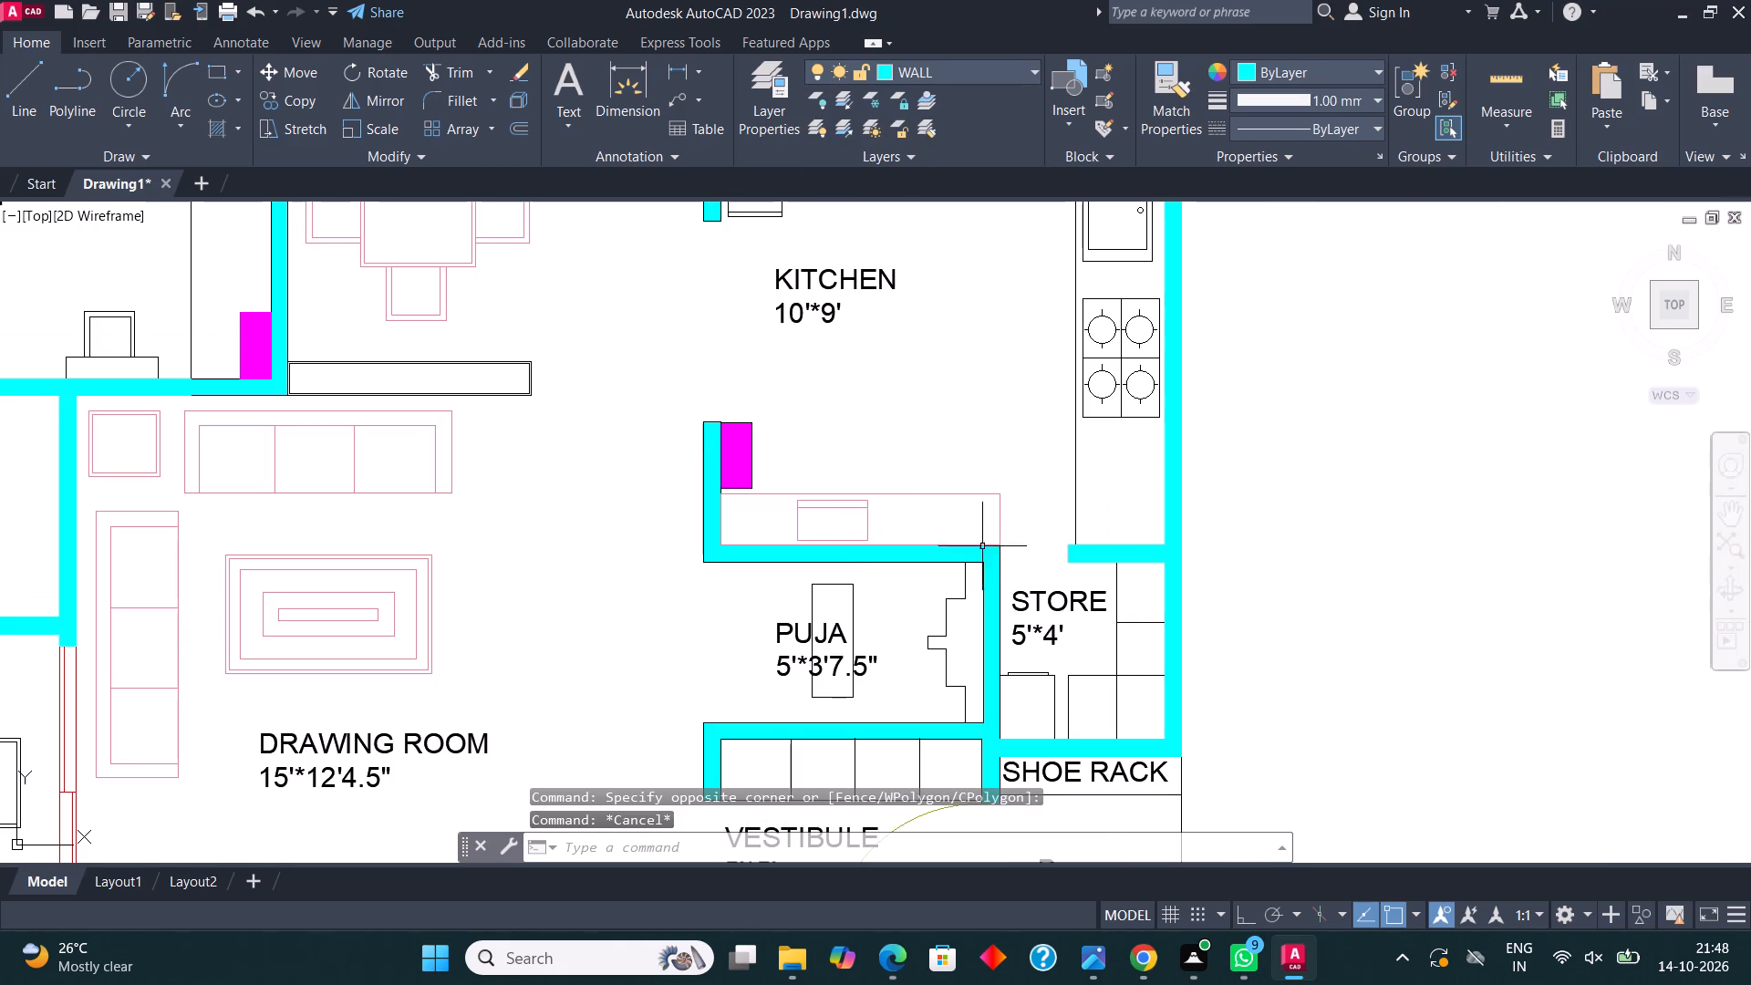
Assign the sink, the four-burner stove and the counter line along the kitchen's outer wall to layer FUR 2.
middle_click_drag(1099, 420, 1085, 637)
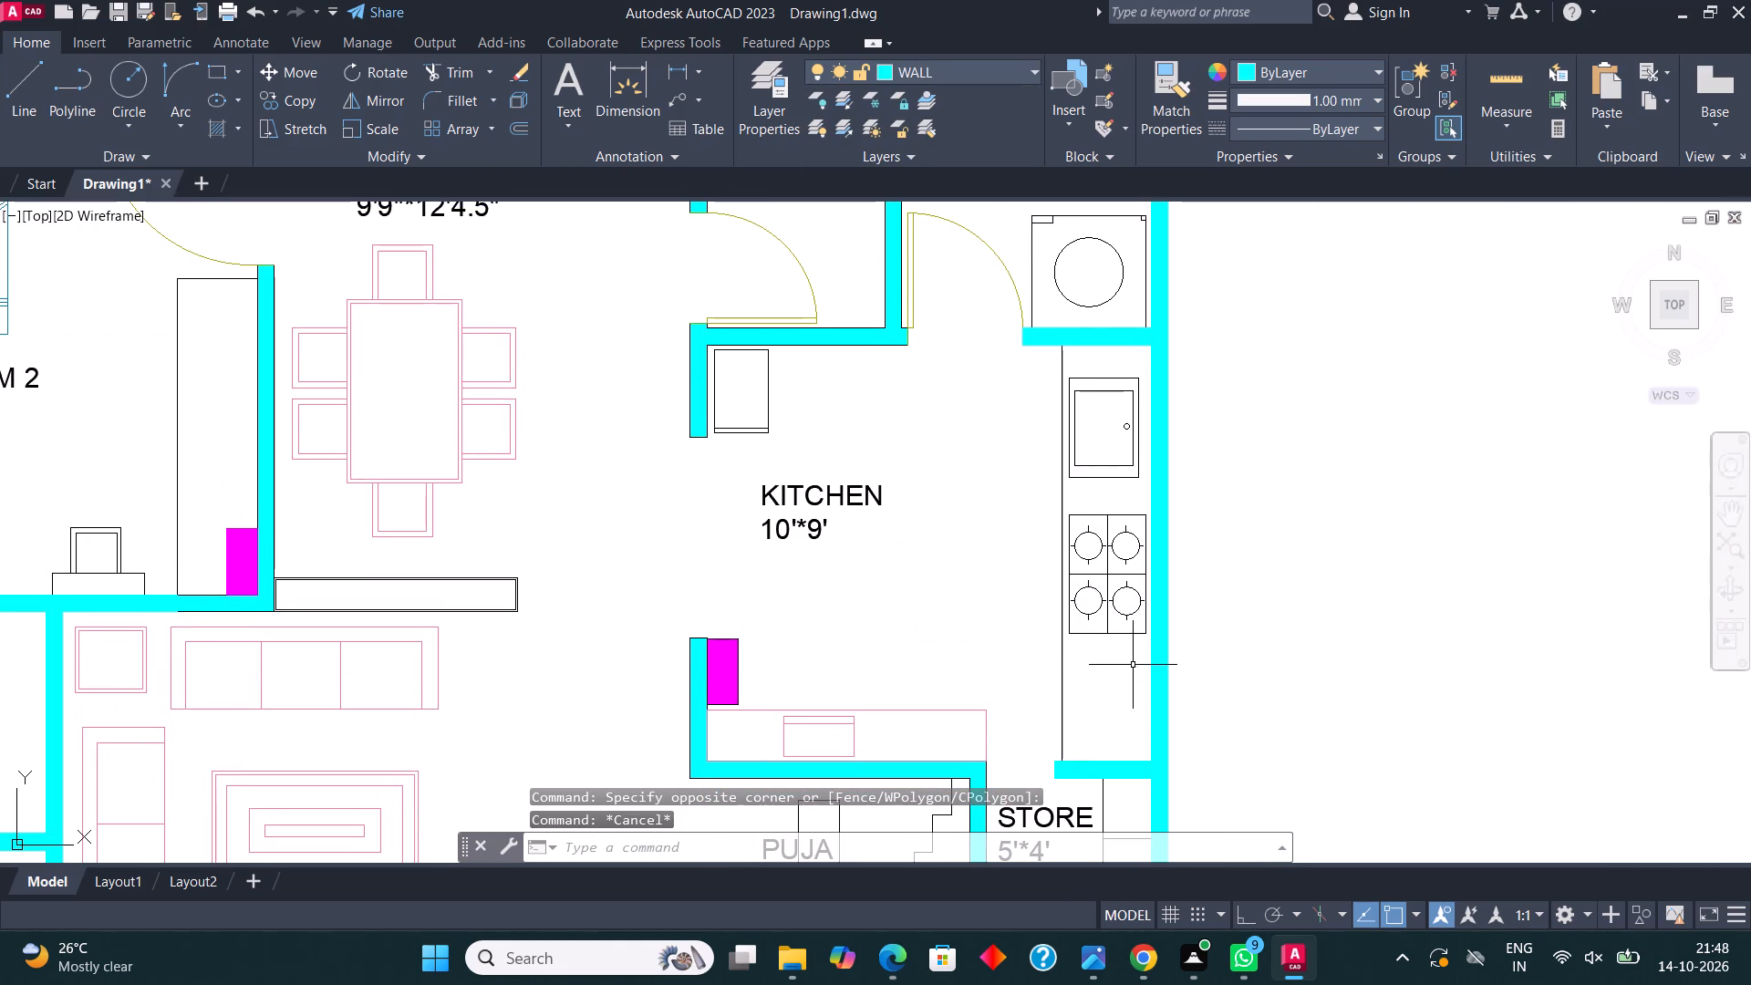
left_click(1145, 662)
left_click(1045, 364)
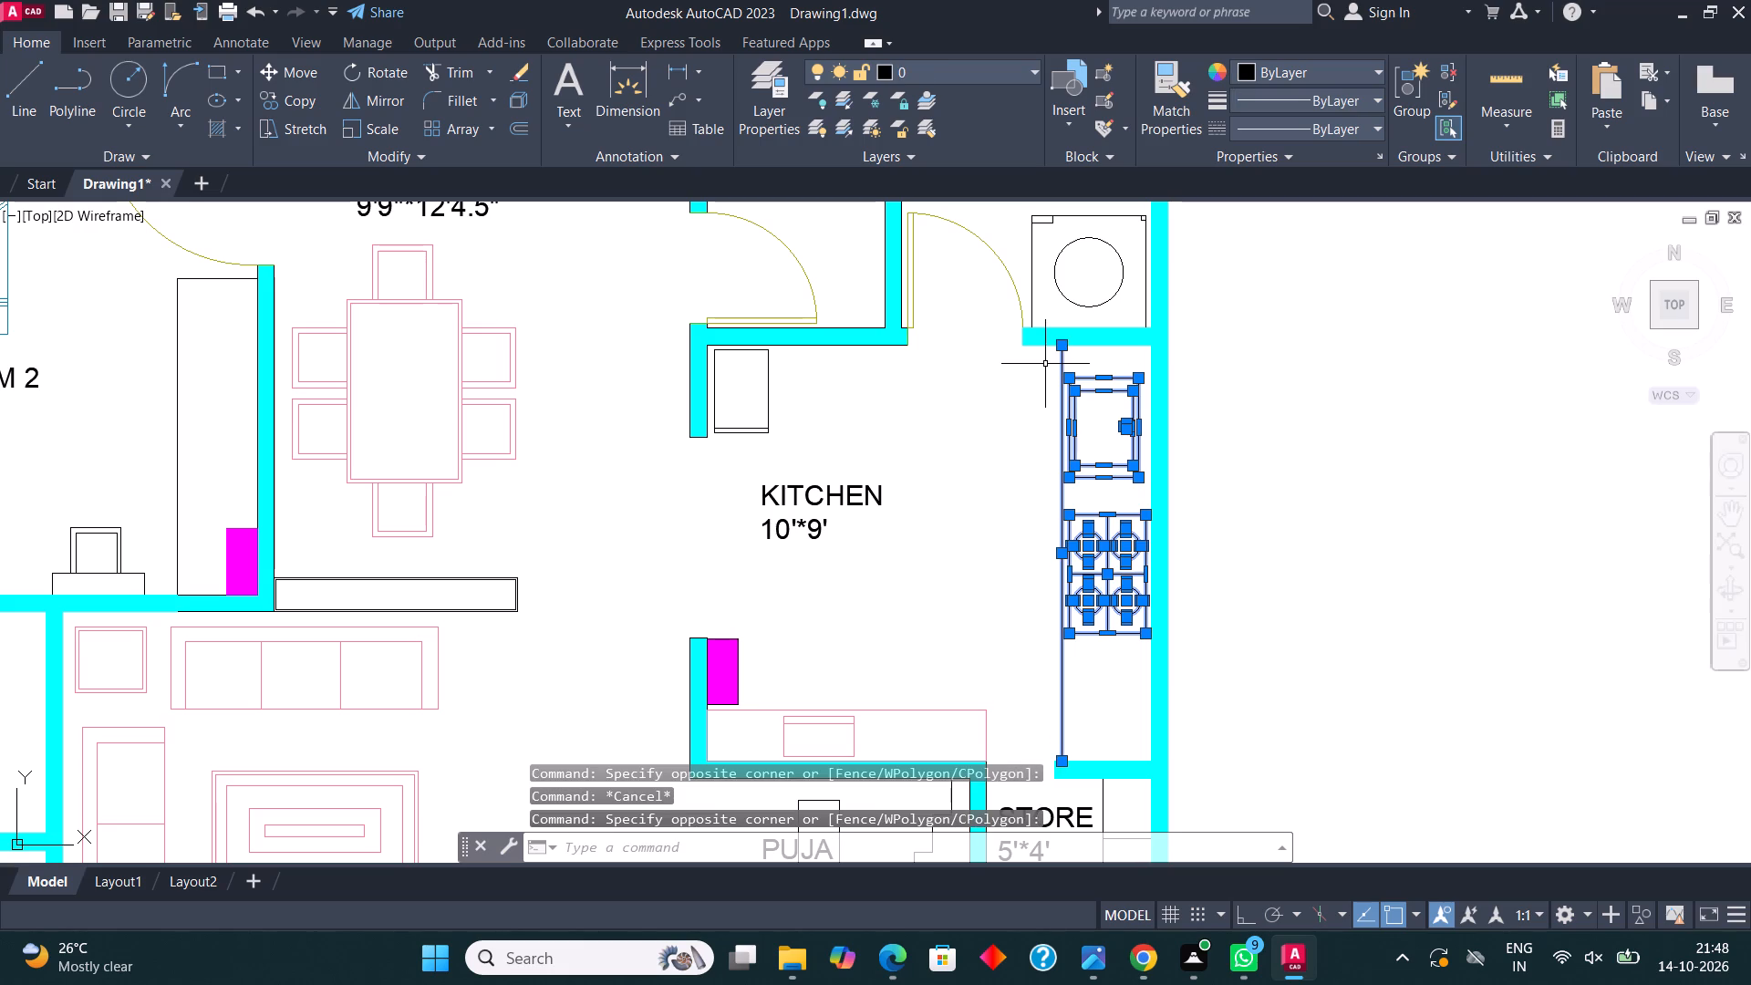
left_click(971, 70)
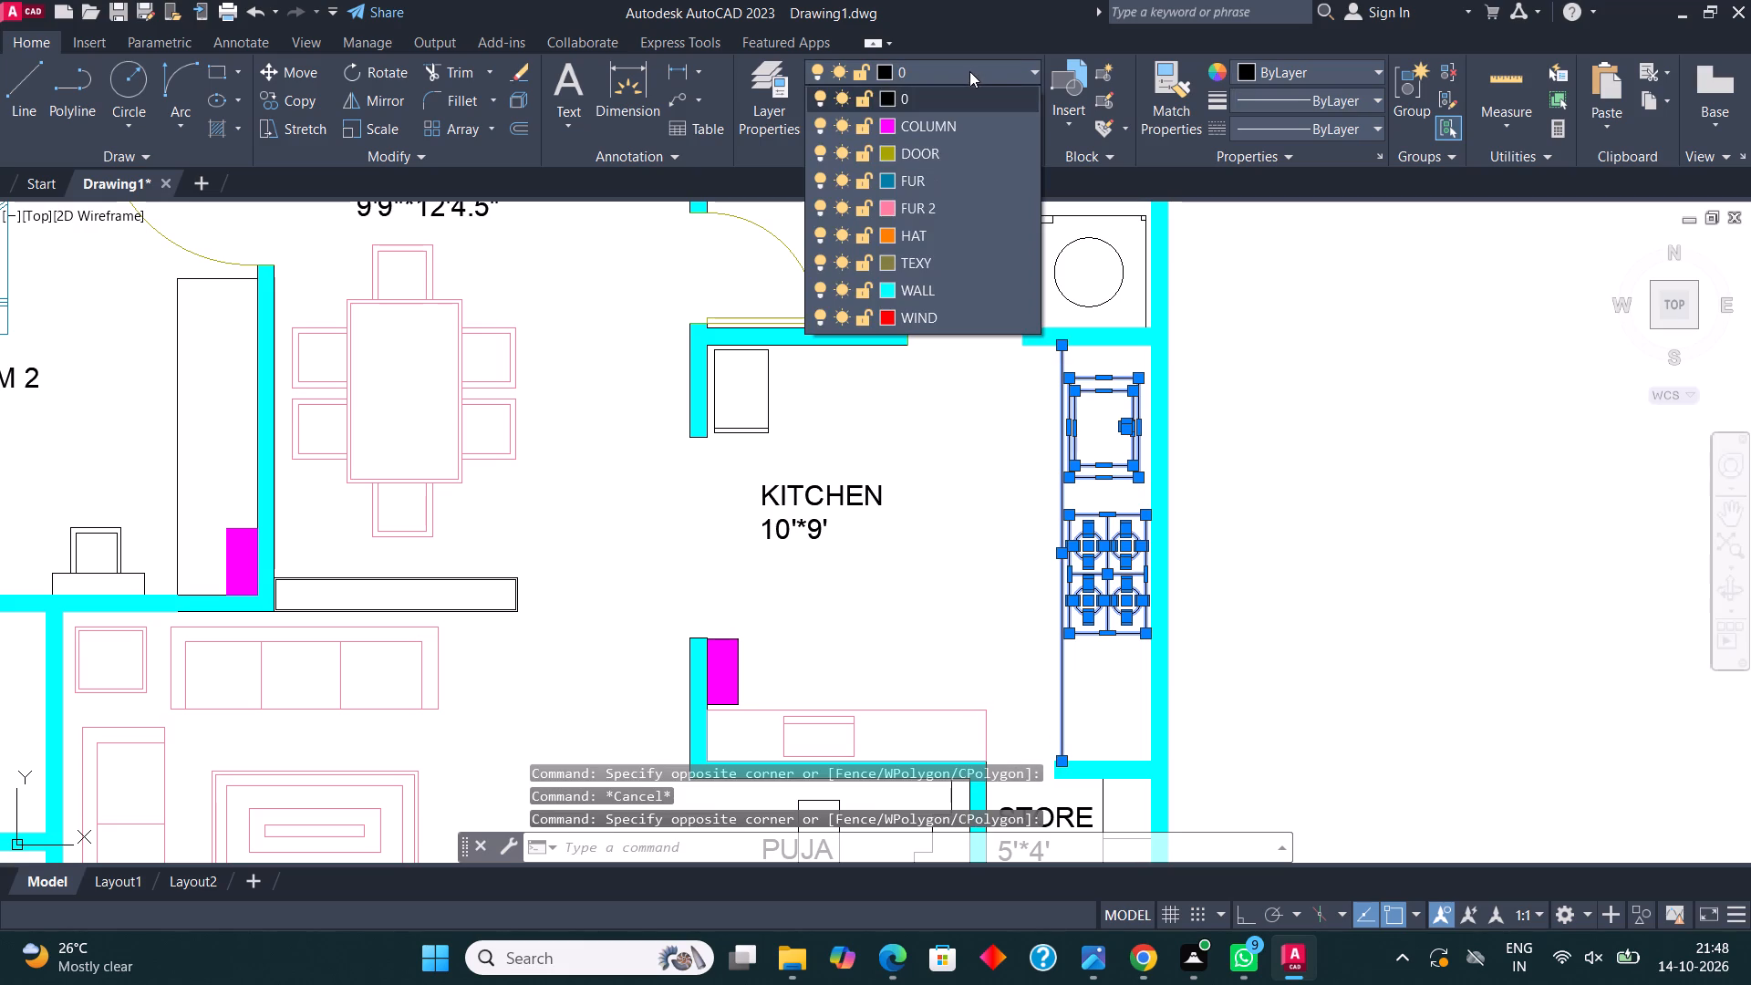
left_click(959, 210)
key("Escape")
Assign the shelf lines and the small cabinet in the Store to layer FUR.
middle_click_drag(1122, 478, 1127, 327)
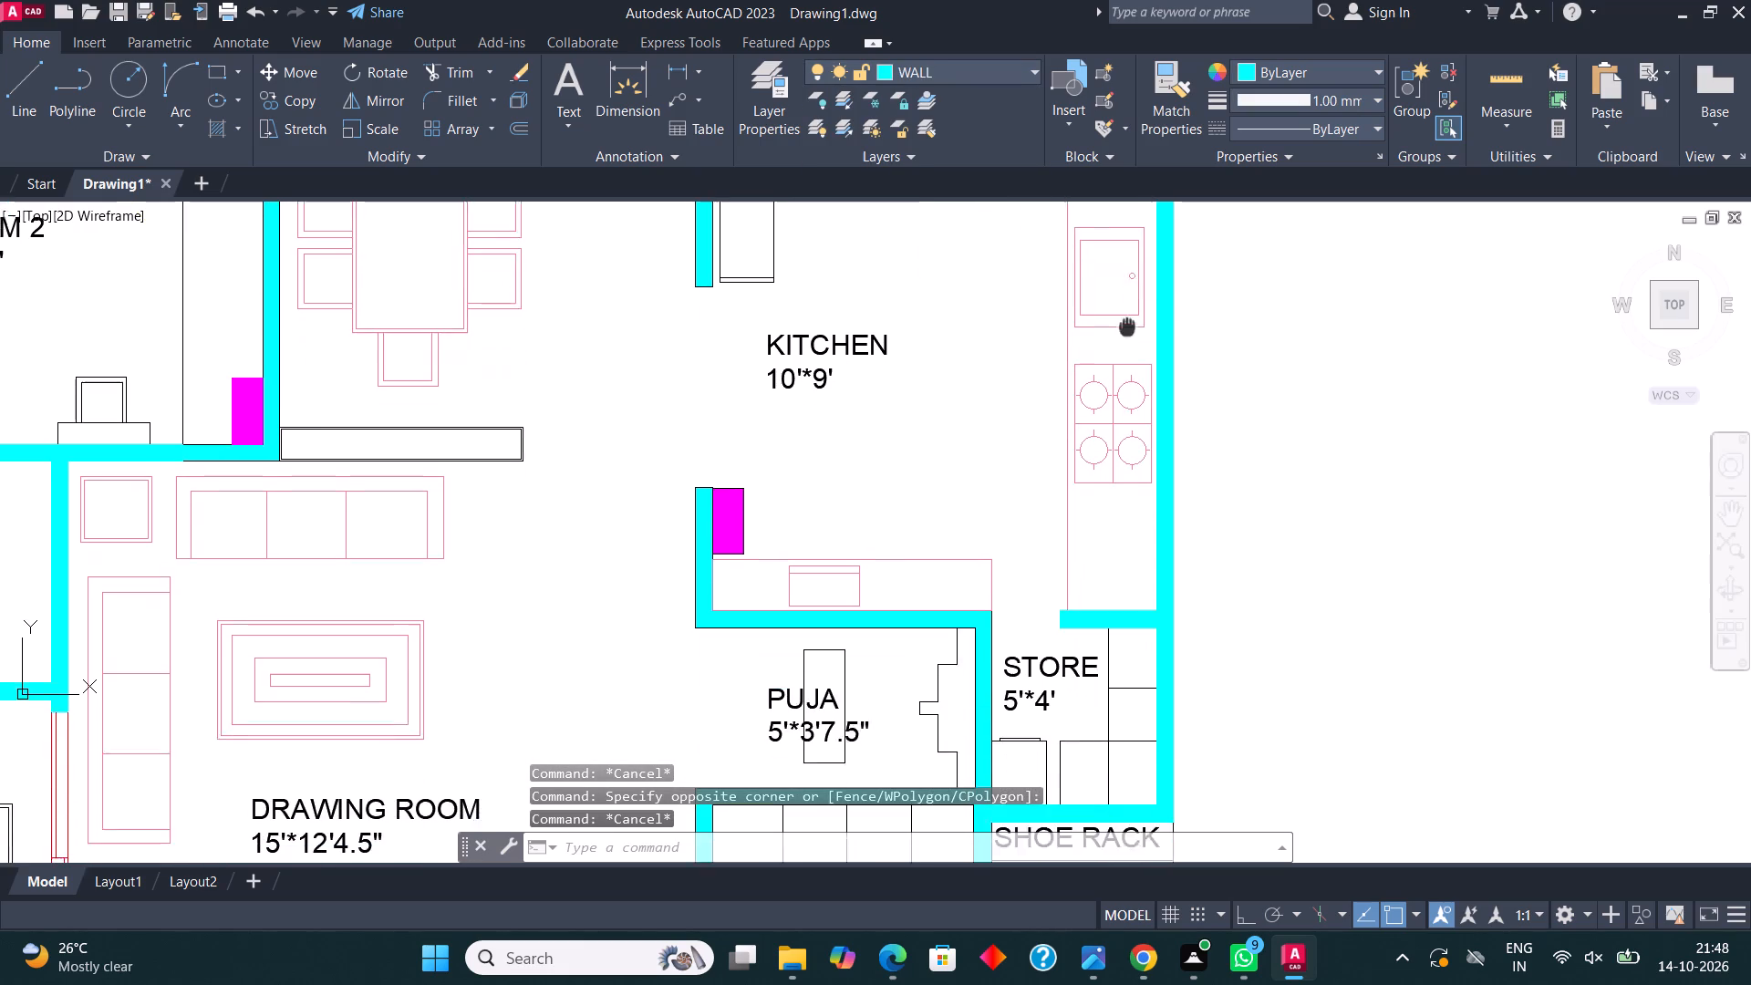
middle_click_drag(1127, 327, 1127, 290)
middle_click_drag(1116, 733, 1128, 654)
scroll(1128, 654, "up", 1)
left_click(1128, 678)
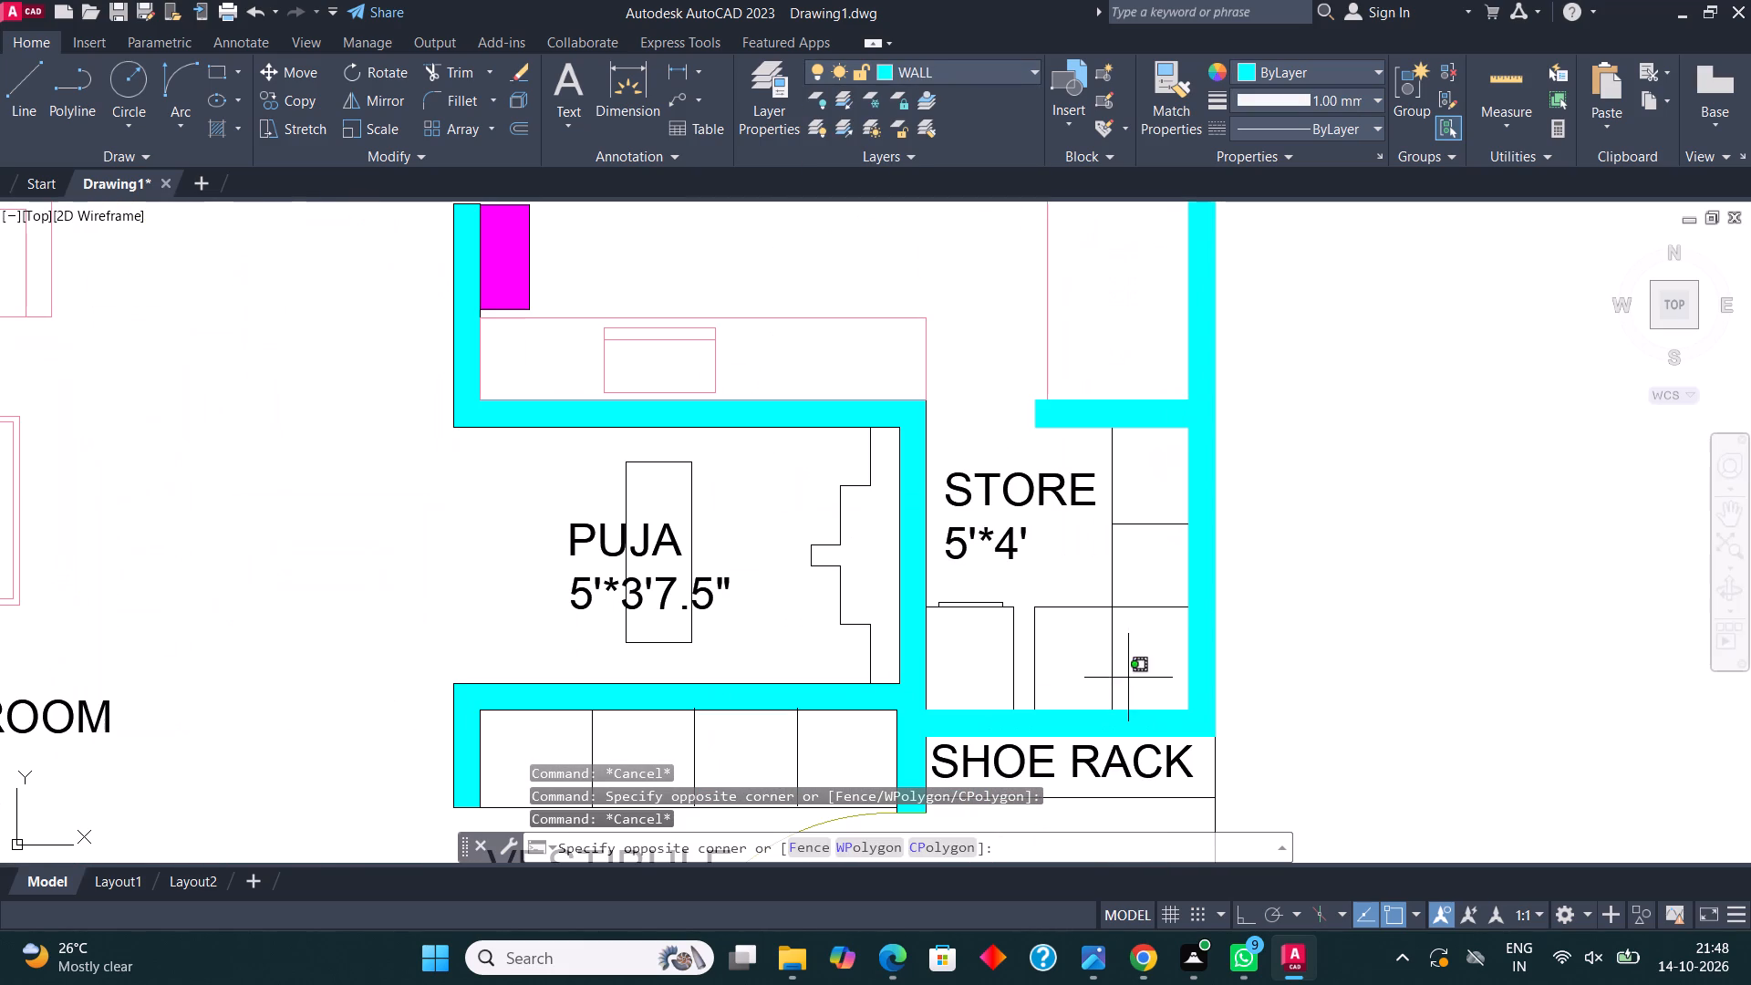
left_click(1103, 513)
left_click(1052, 693)
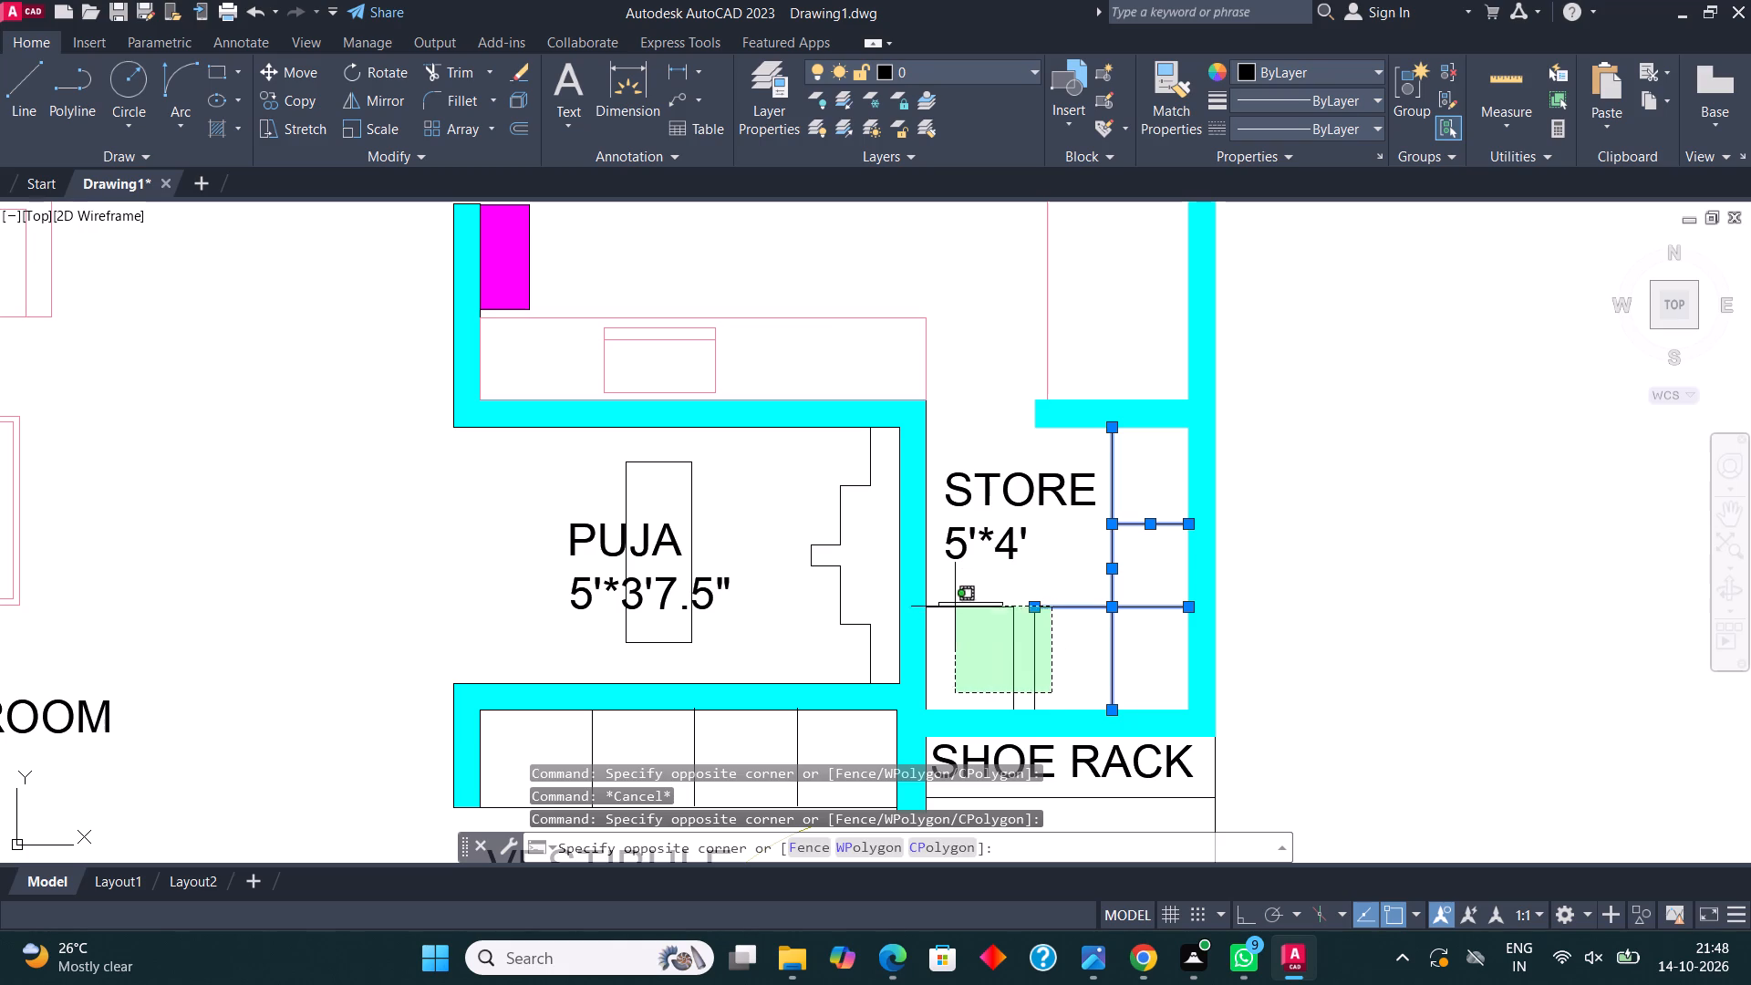
left_click(953, 590)
left_click(981, 74)
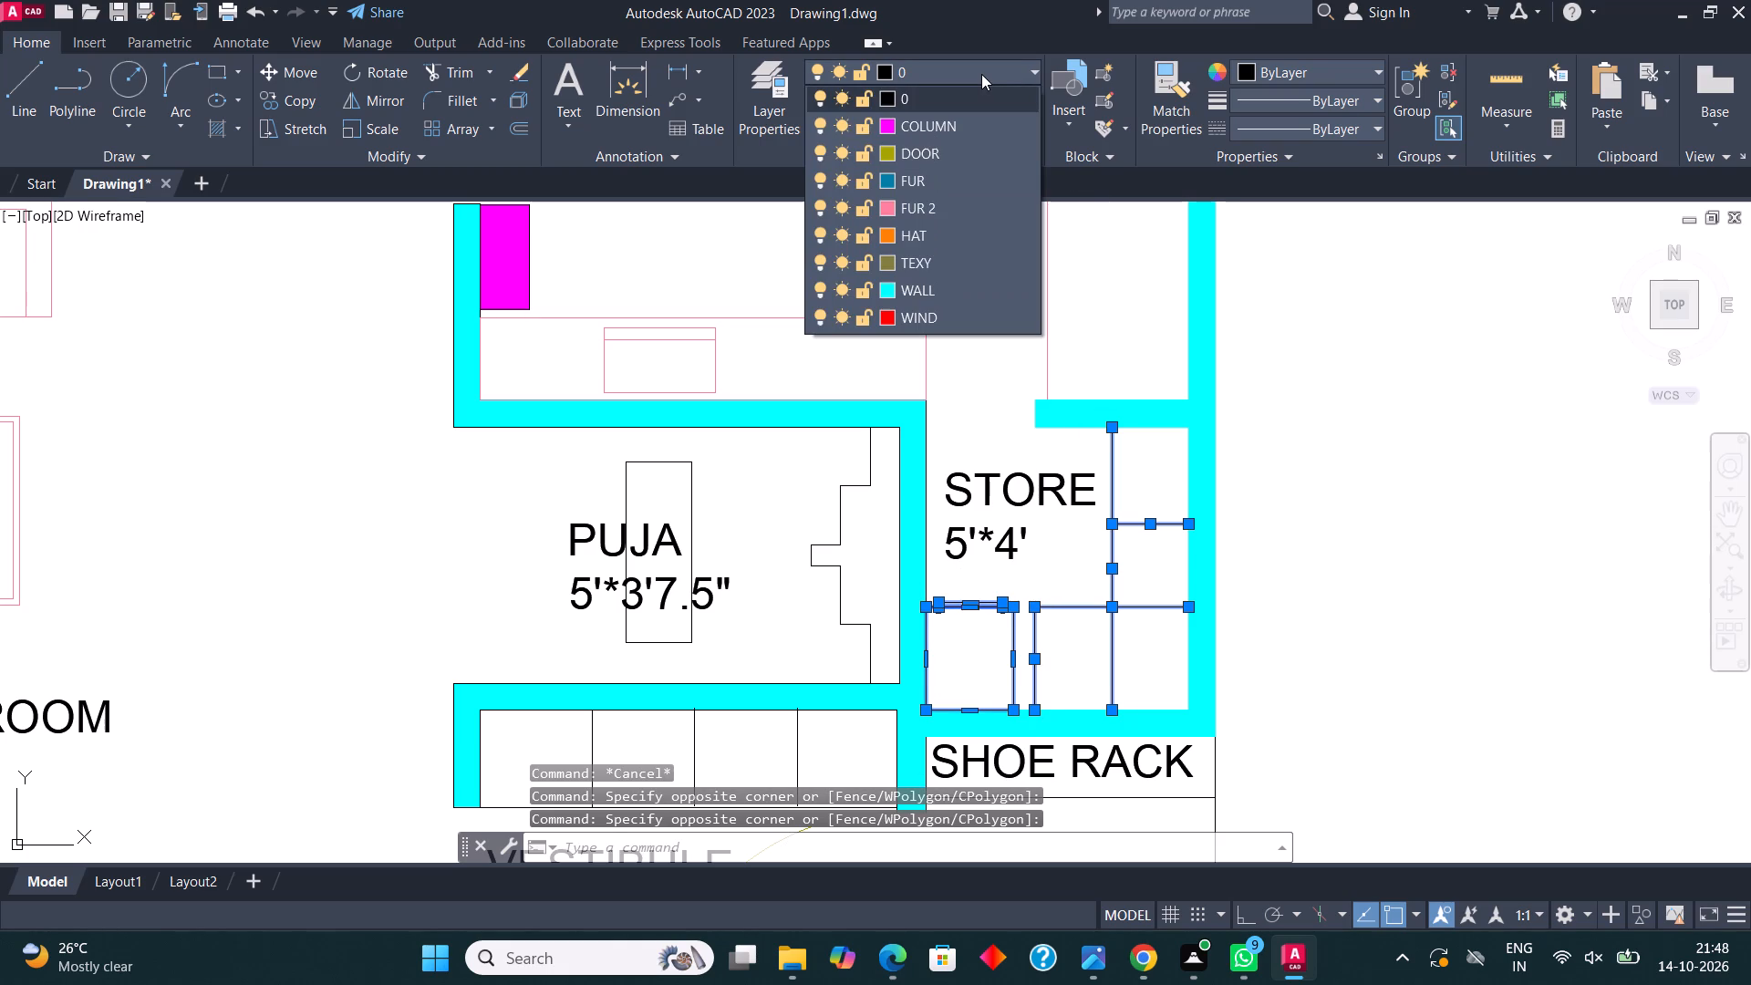
left_click(924, 190)
key("Escape")
Assign the stepped altar outline and the narrow rectangle in the Puja room to layer DOOR.
scroll(963, 539, "down", 2)
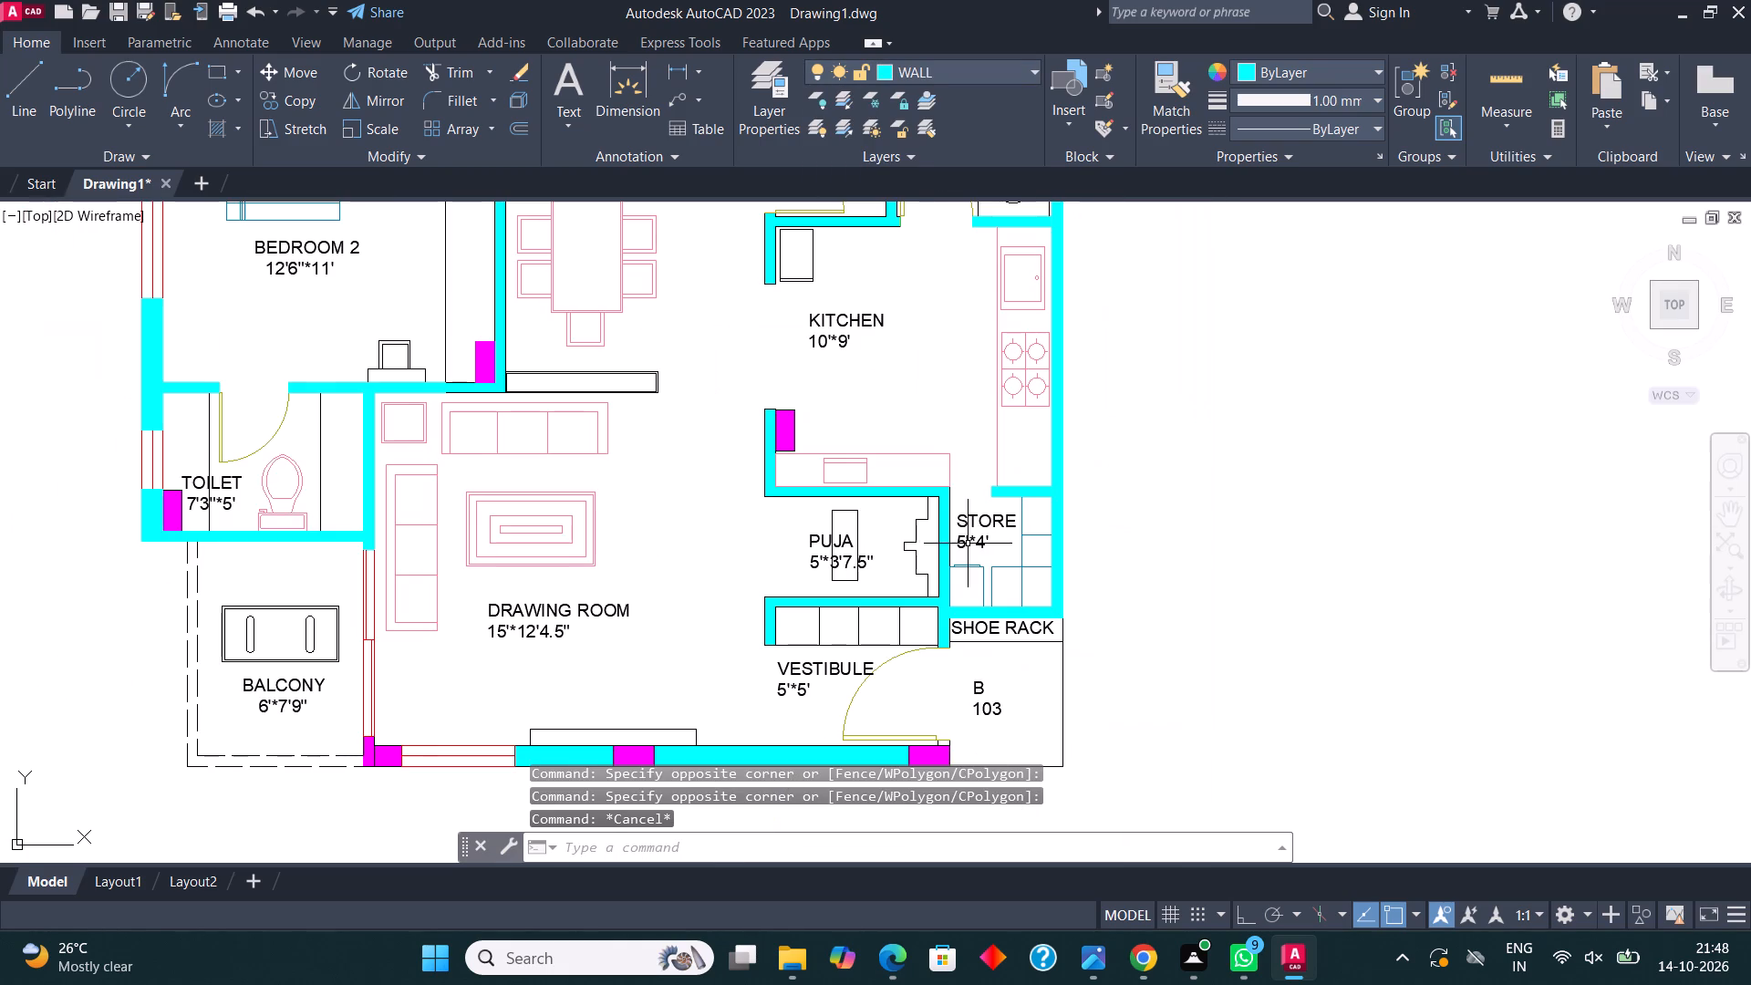
middle_click_drag(1011, 564, 1076, 561)
scroll(948, 555, "up", 2)
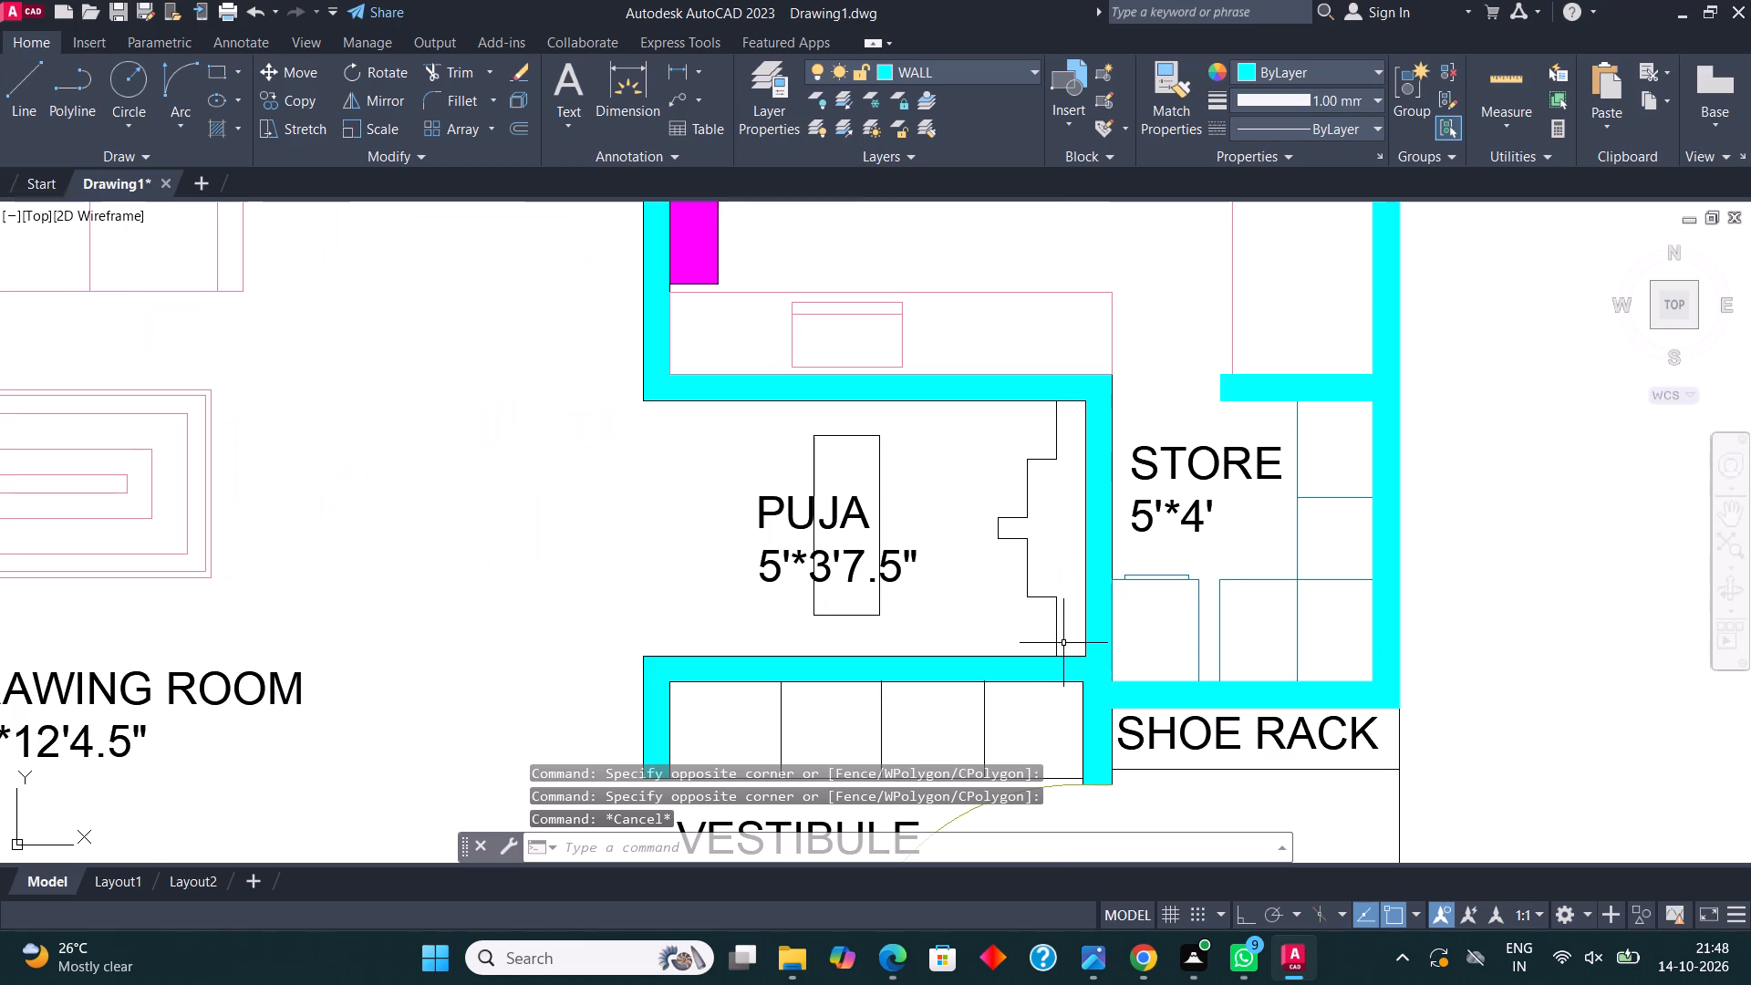
left_click(1064, 643)
left_click(1009, 457)
left_click(921, 474)
left_click(857, 451)
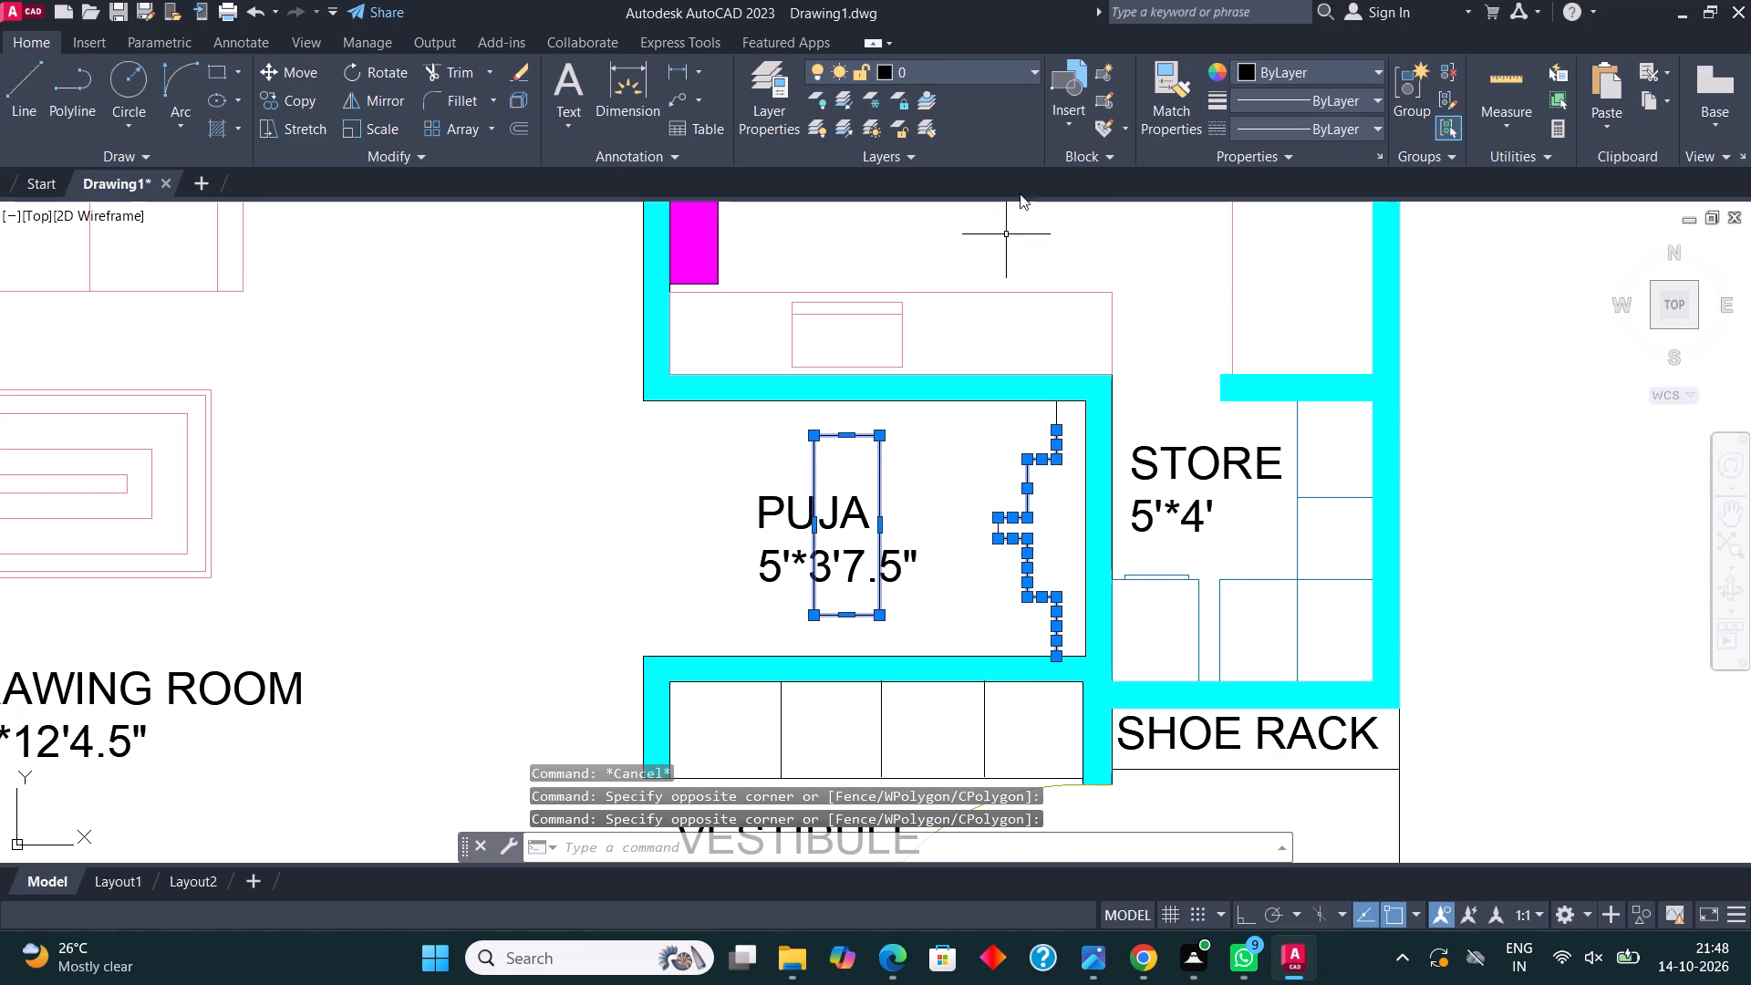
left_click(966, 57)
left_click(966, 74)
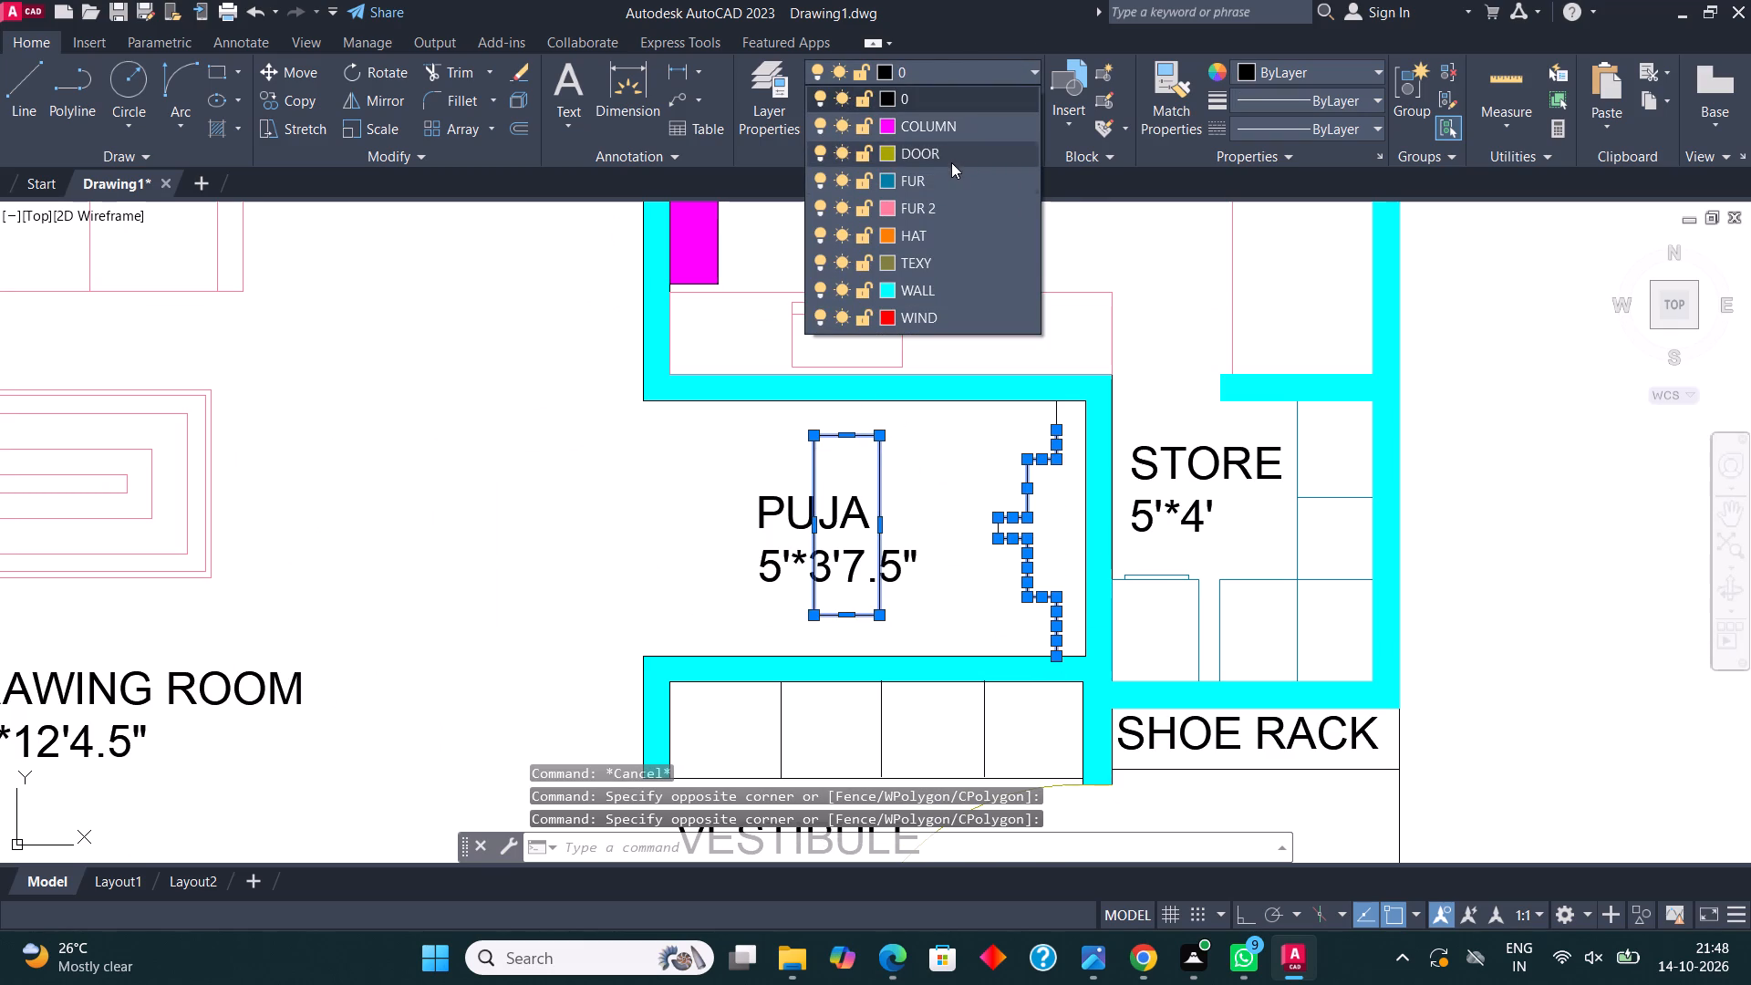
left_click(951, 151)
key("Escape")
Assign the front line and dividers of the cabinet between the Puja room and the Vestibule to layer FUR.
scroll(979, 426, "down", 1)
scroll(1038, 500, "down", 1)
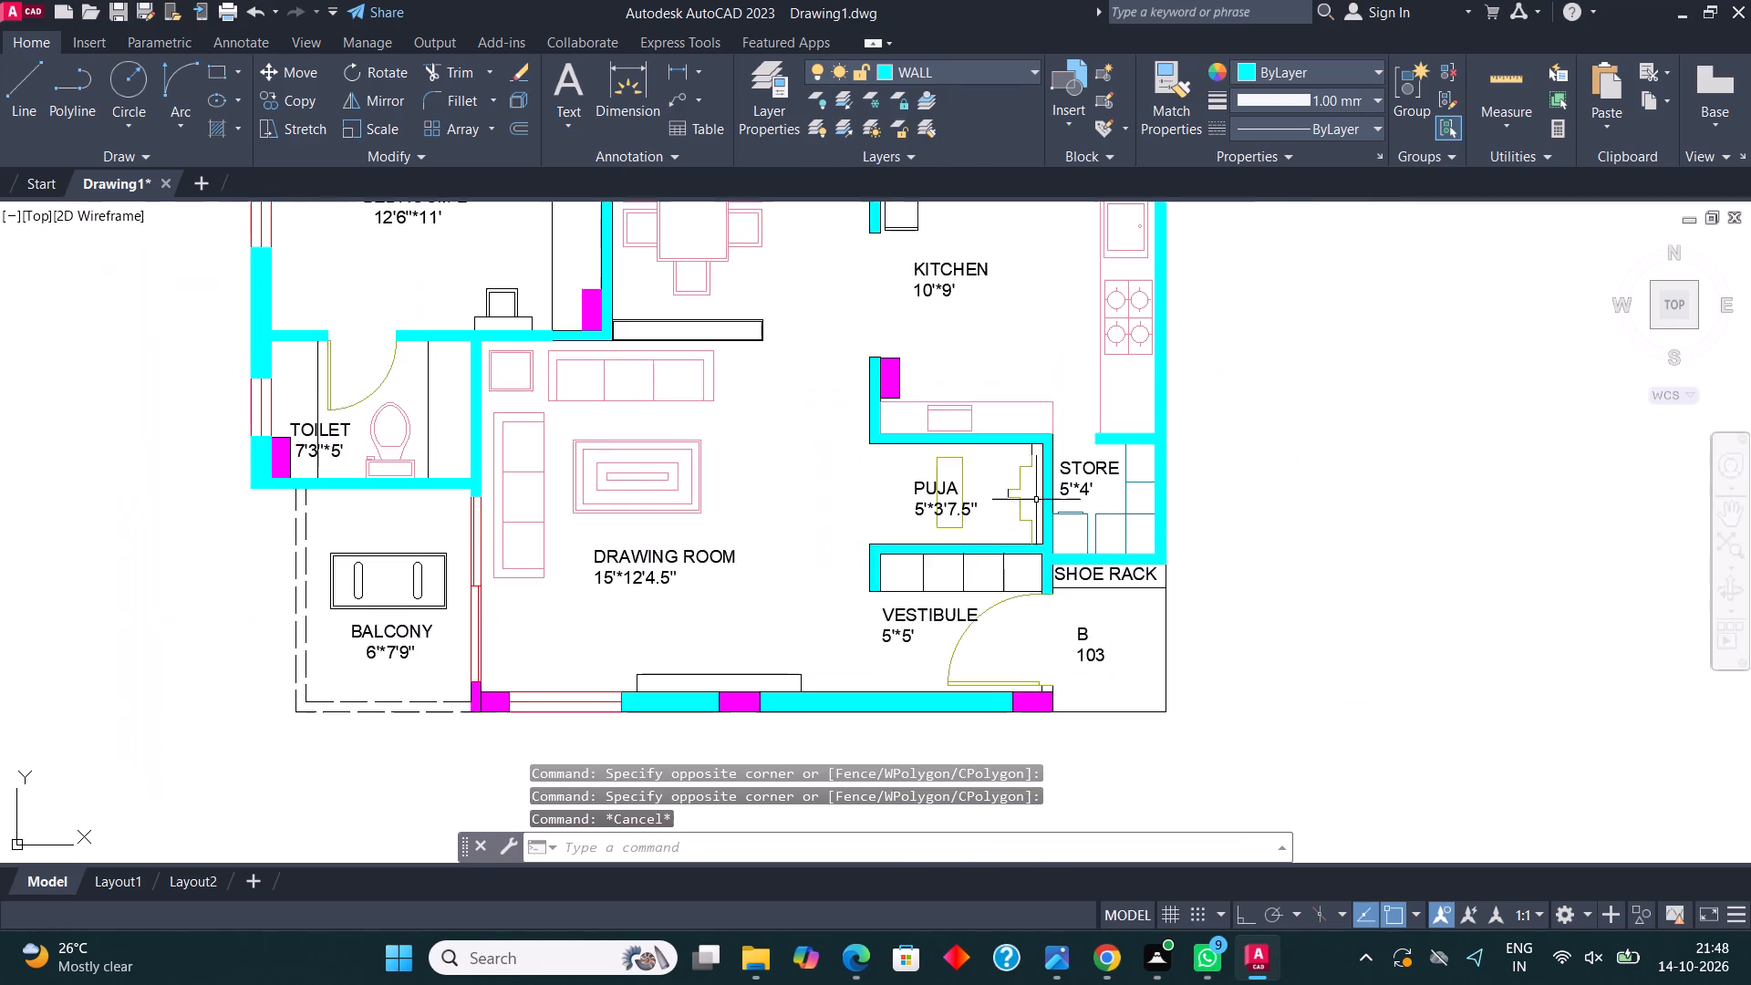
middle_click_drag(1033, 502, 1091, 401)
scroll(1051, 479, "up", 2)
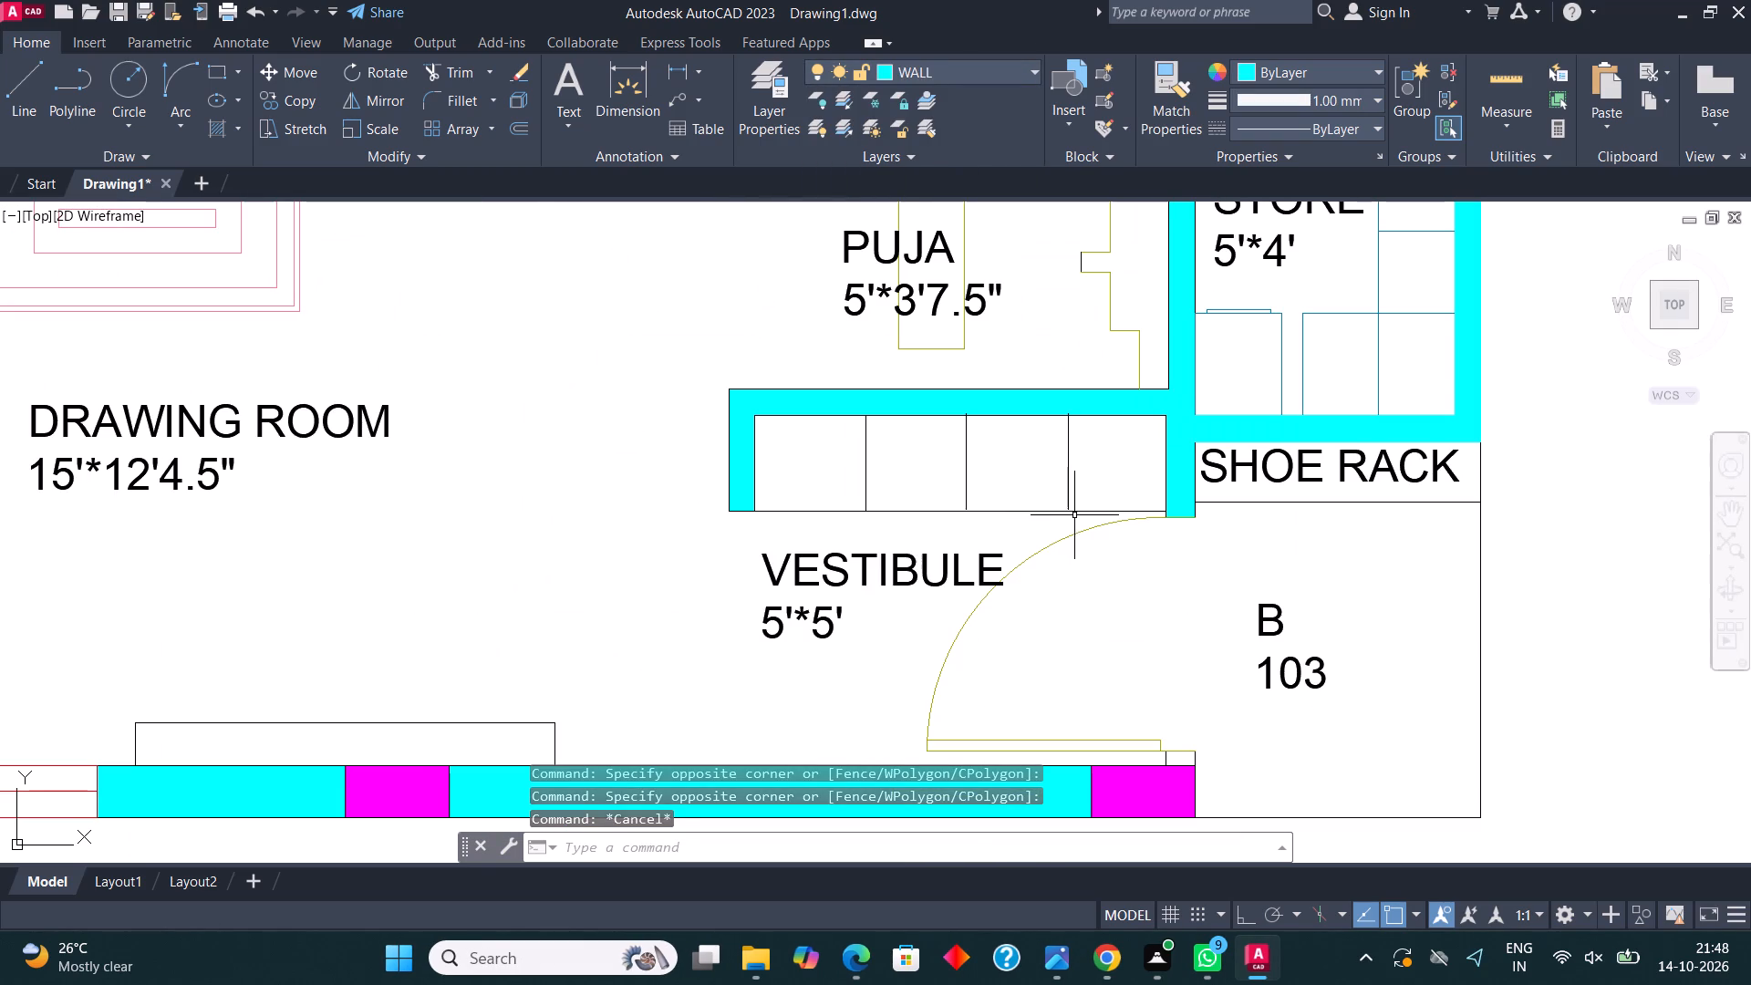
left_click(1074, 515)
left_click(816, 446)
left_click(971, 65)
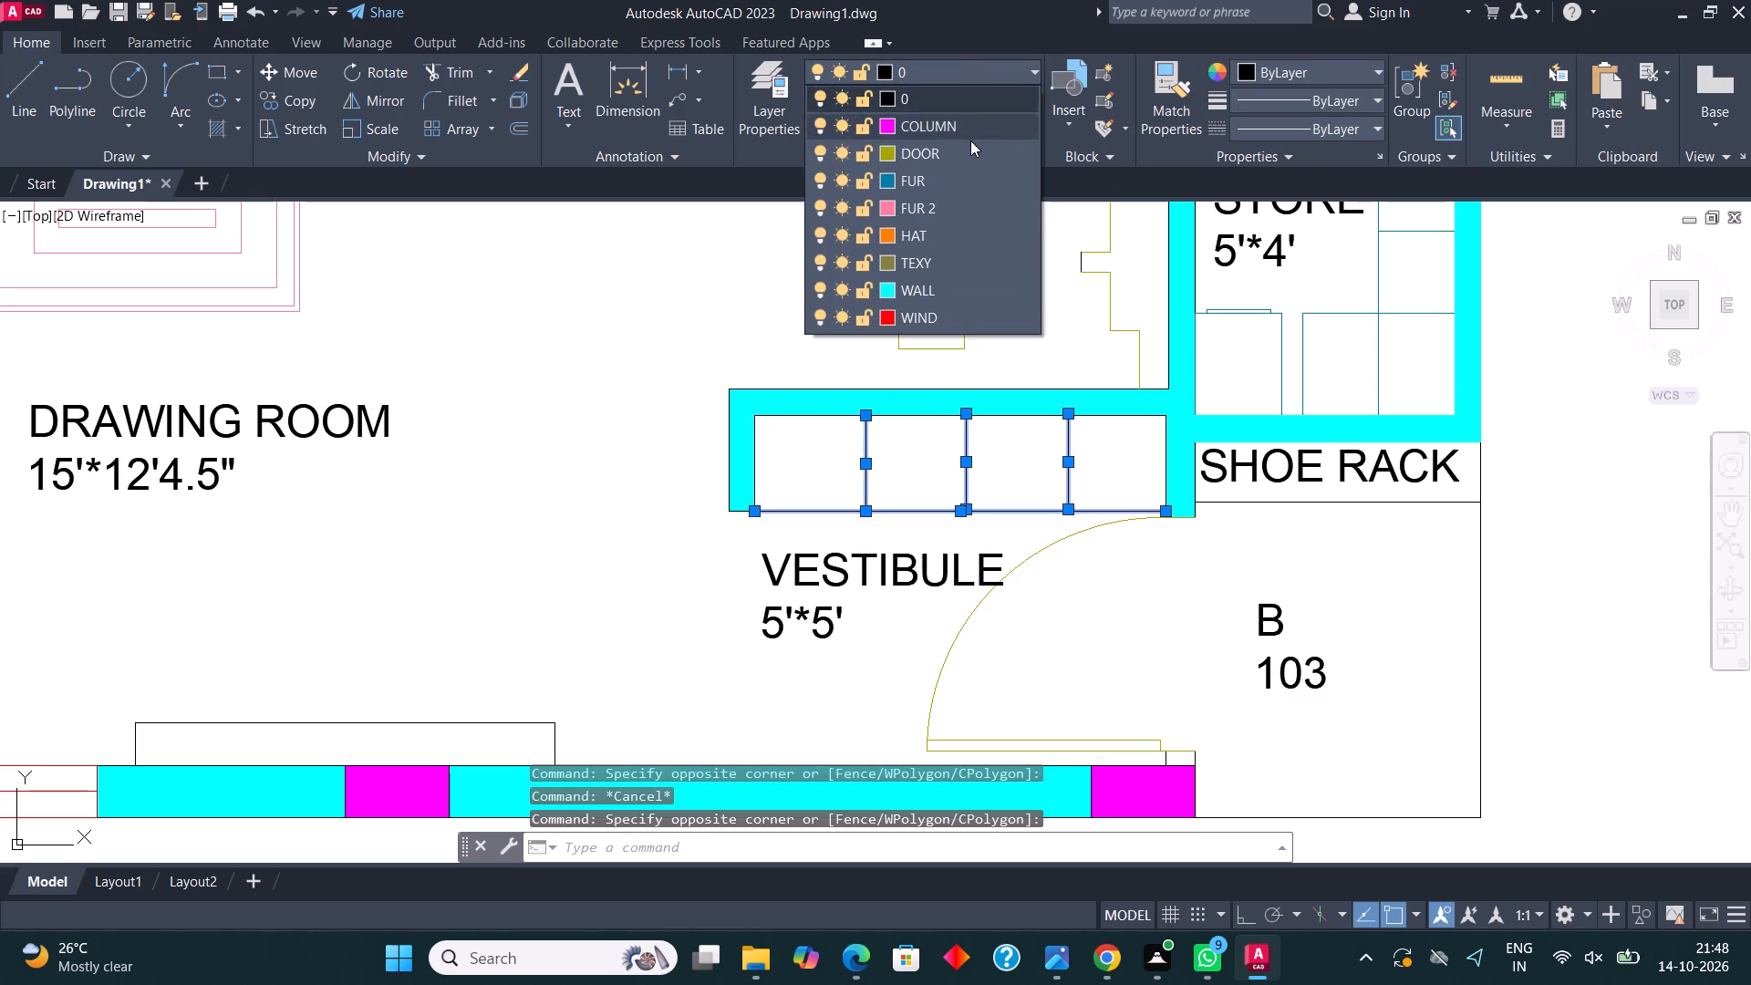
left_click(942, 173)
key("Escape")
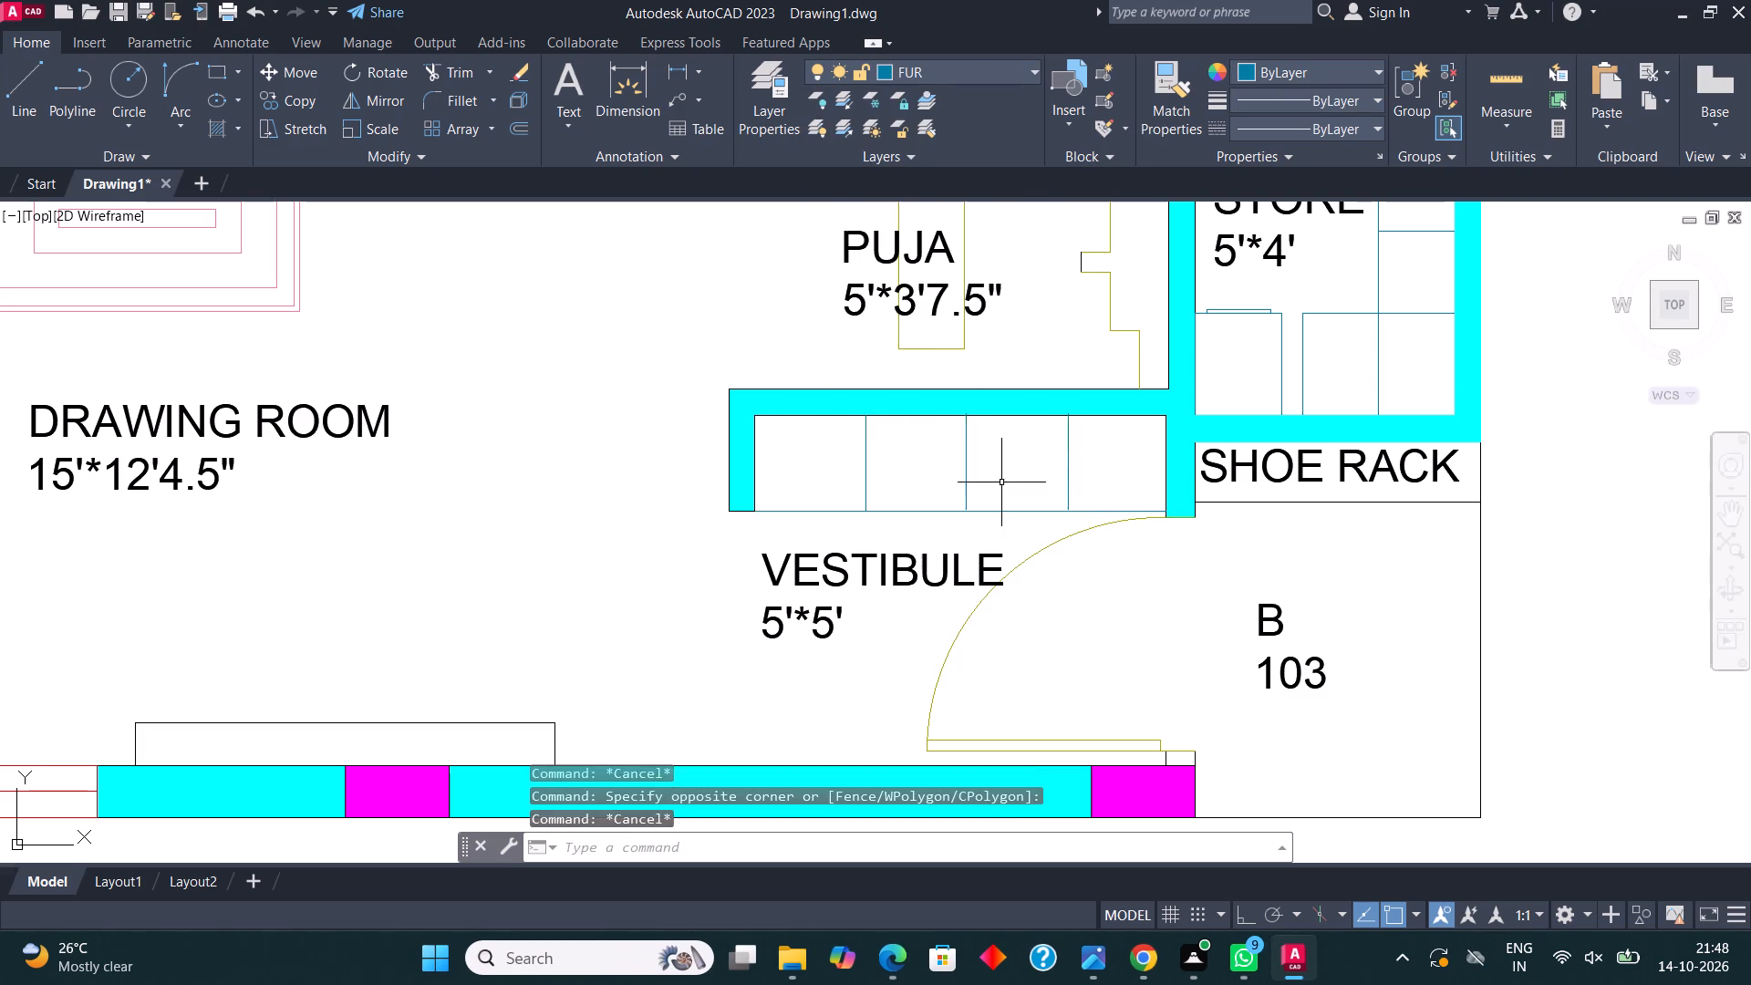
Assign the long narrow unit outline along the Drawing Room's outer wall to layer FUR 2.
scroll(1004, 493, "down", 1)
scroll(591, 647, "up", 4)
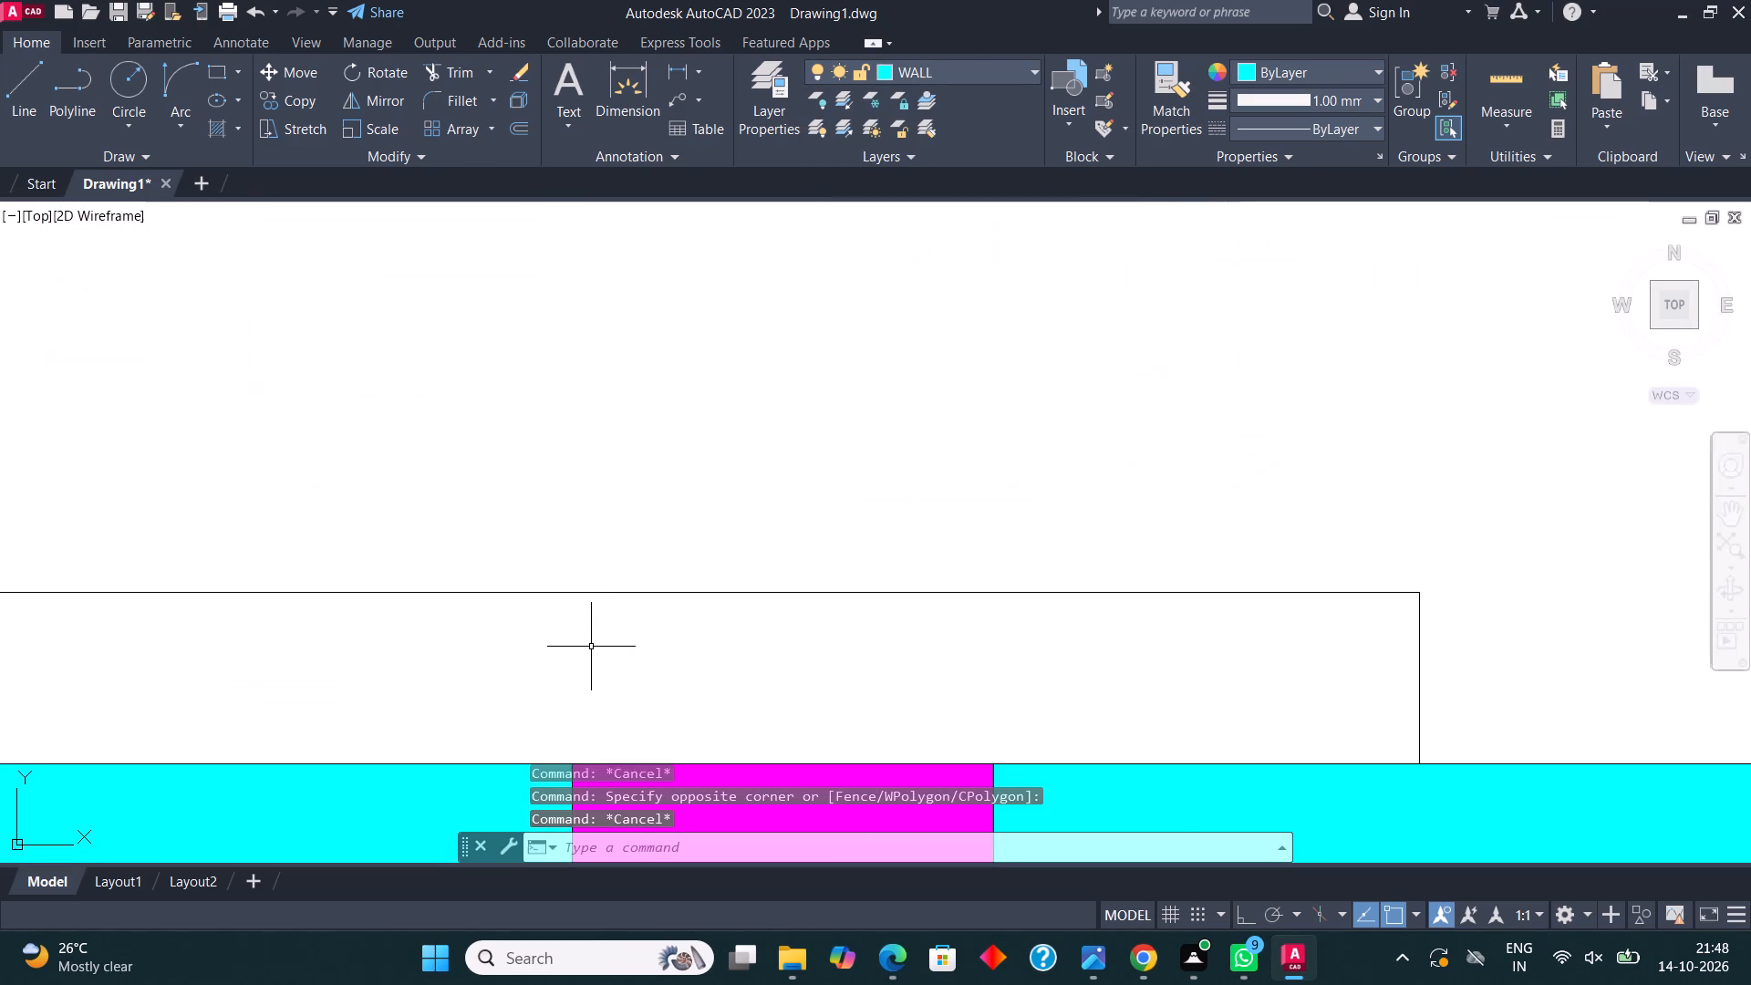
left_click(591, 647)
left_click(562, 575)
left_click(924, 70)
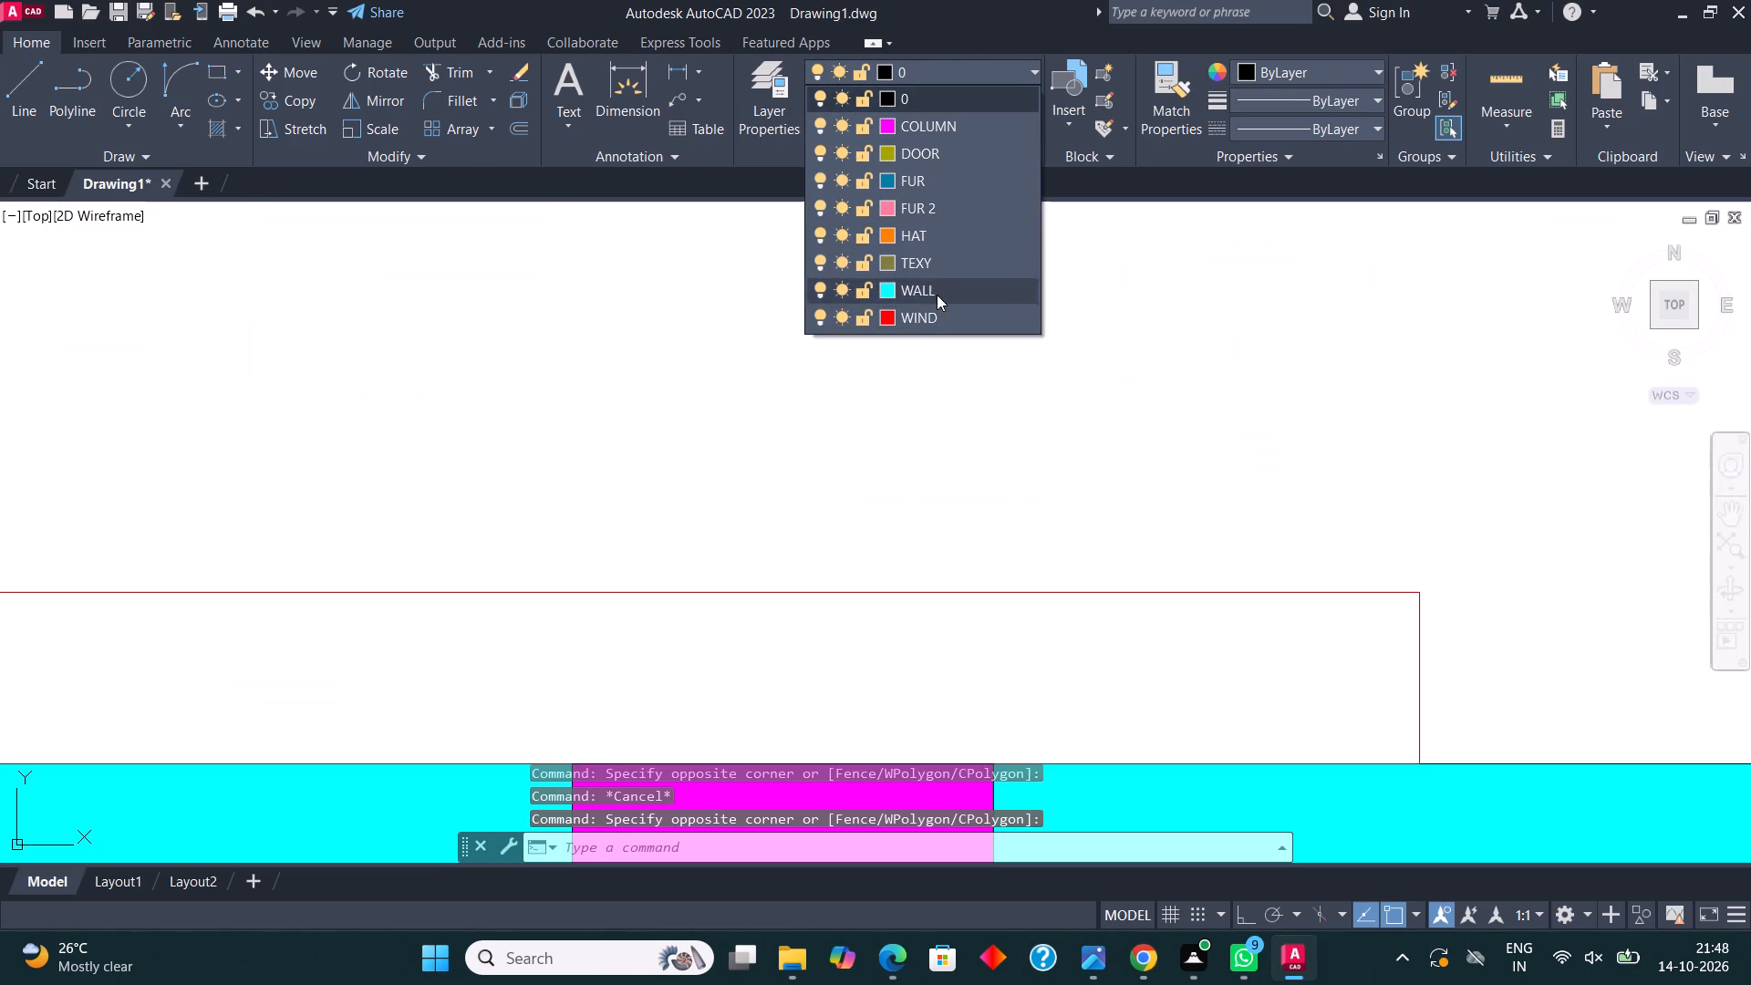
left_click(942, 210)
key("Escape")
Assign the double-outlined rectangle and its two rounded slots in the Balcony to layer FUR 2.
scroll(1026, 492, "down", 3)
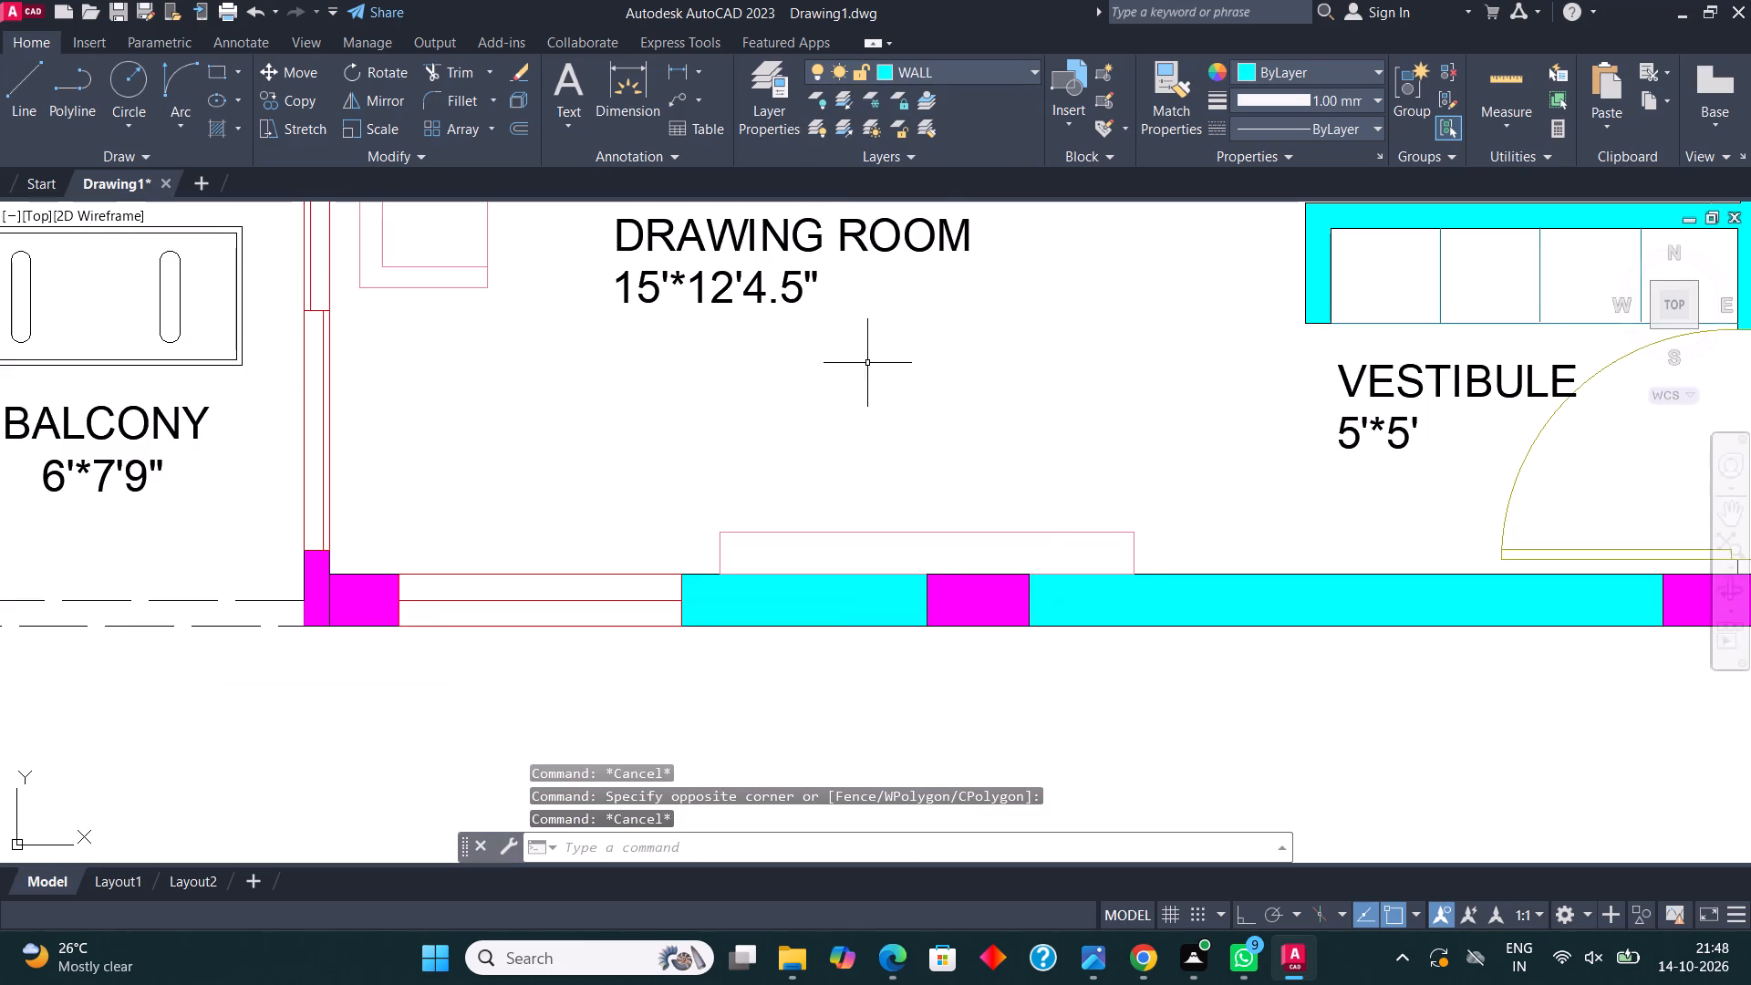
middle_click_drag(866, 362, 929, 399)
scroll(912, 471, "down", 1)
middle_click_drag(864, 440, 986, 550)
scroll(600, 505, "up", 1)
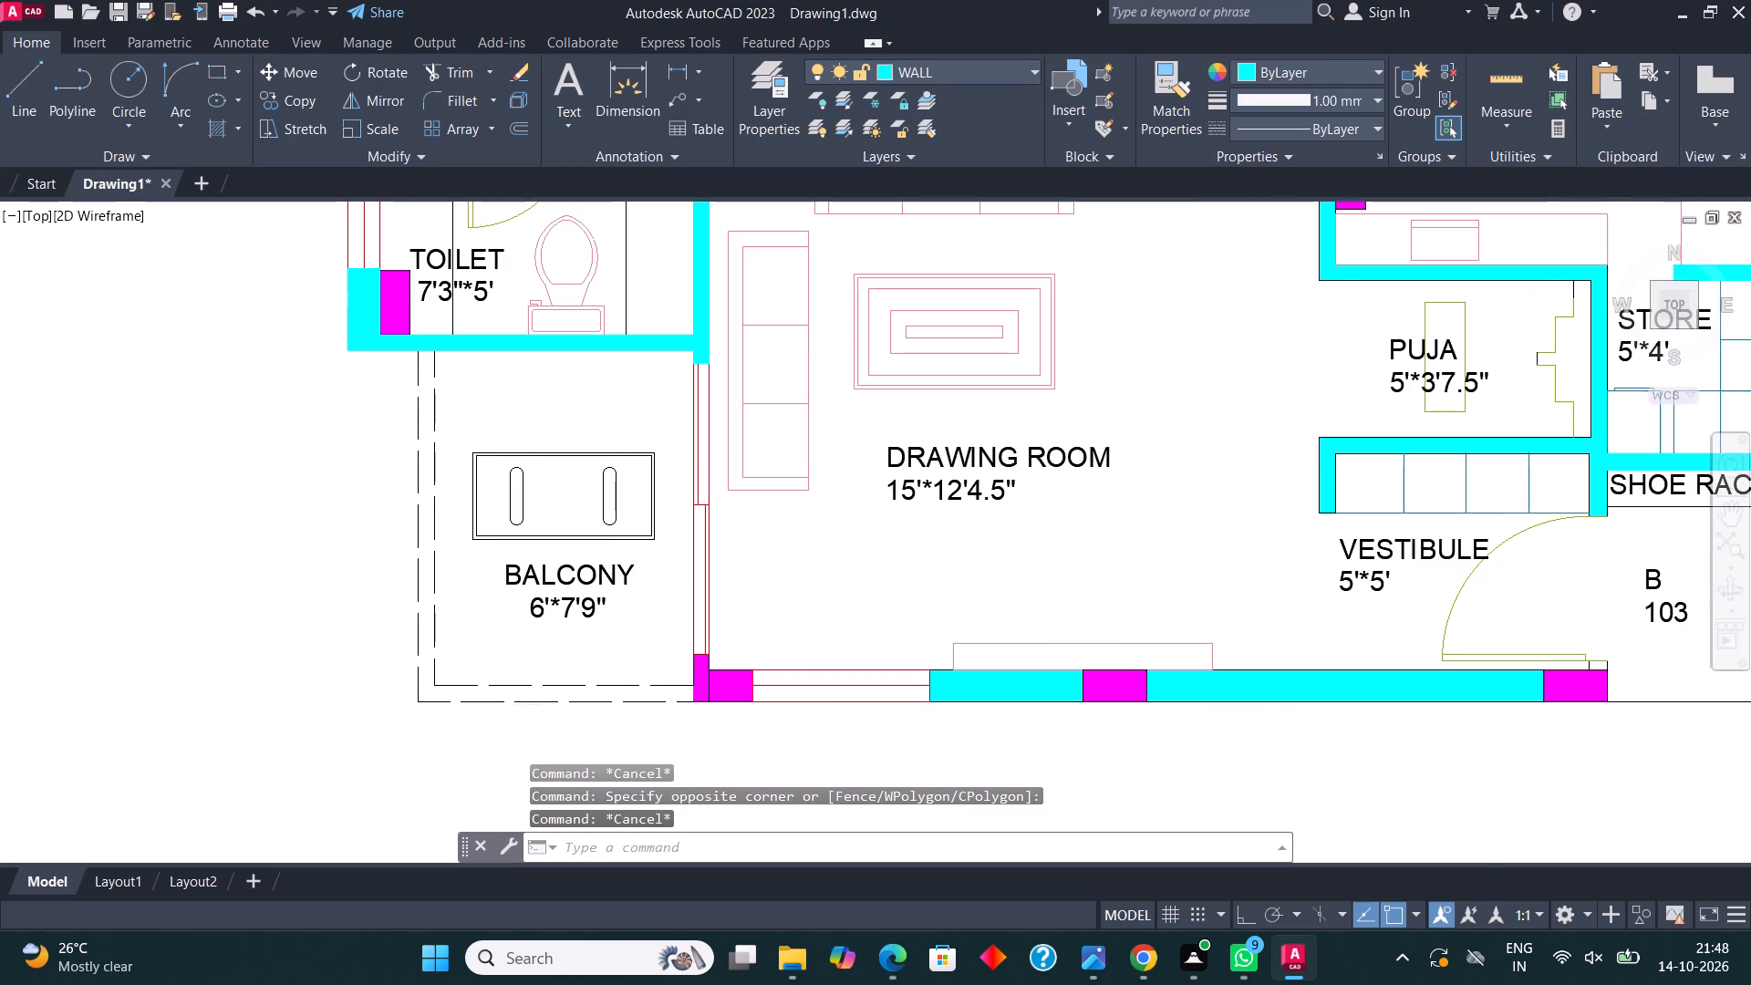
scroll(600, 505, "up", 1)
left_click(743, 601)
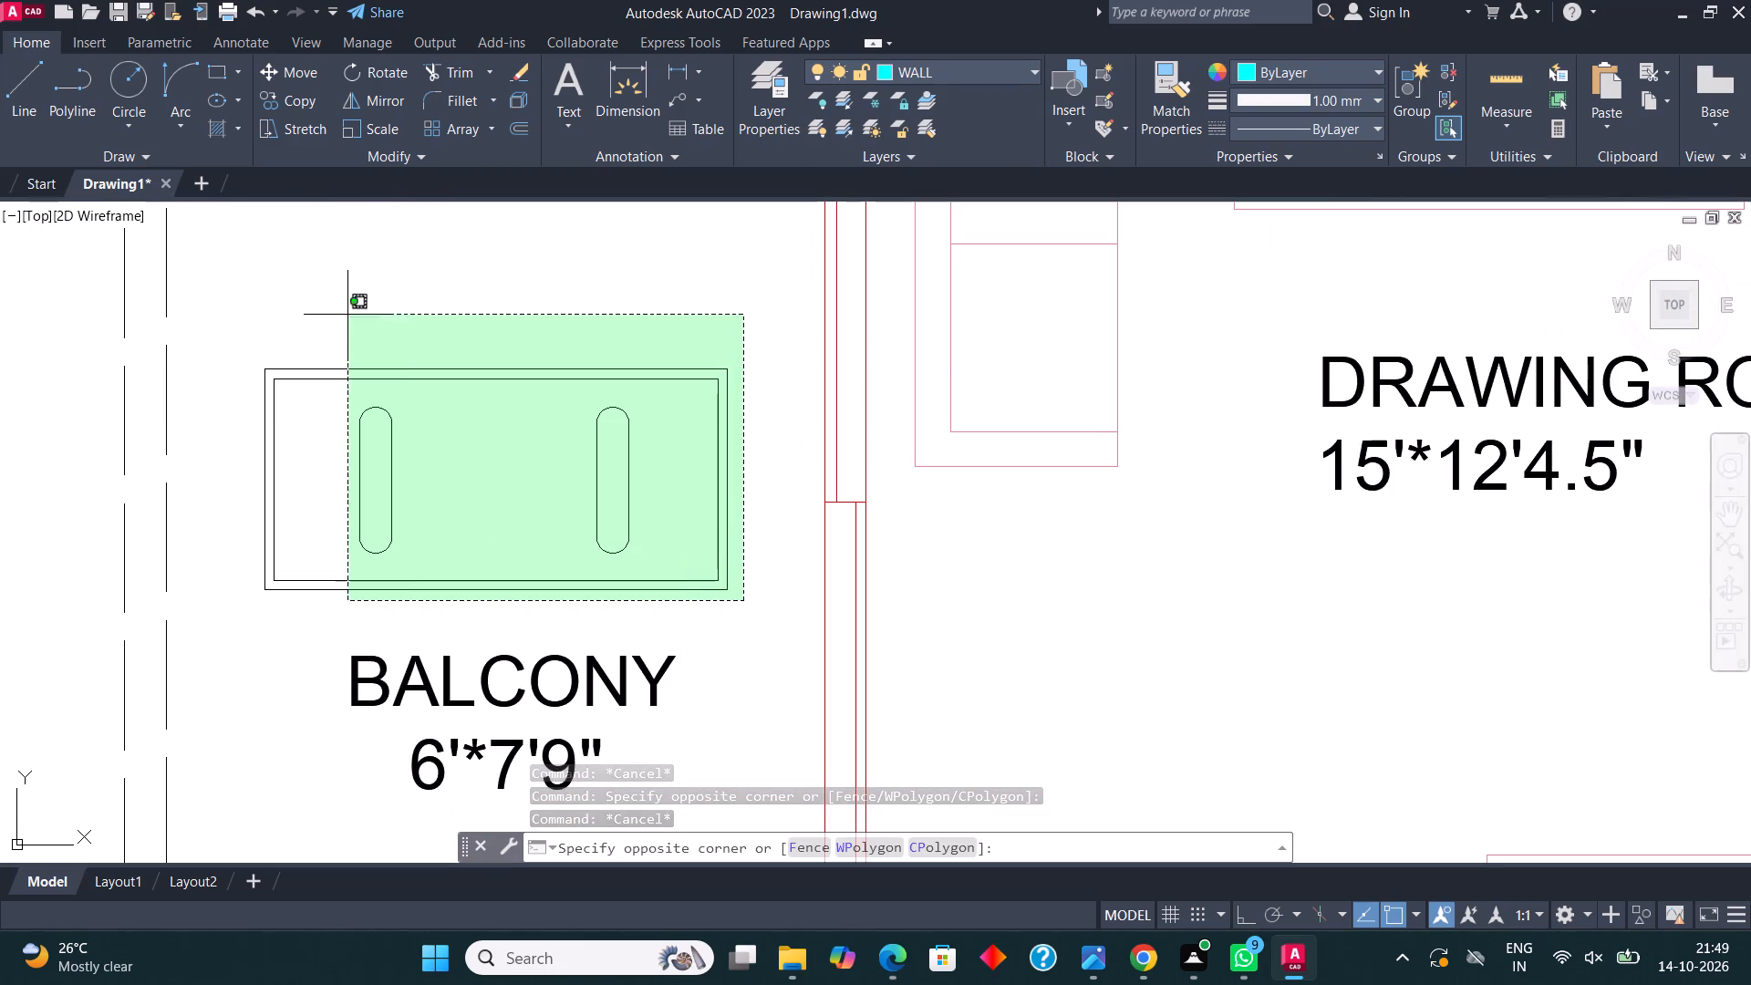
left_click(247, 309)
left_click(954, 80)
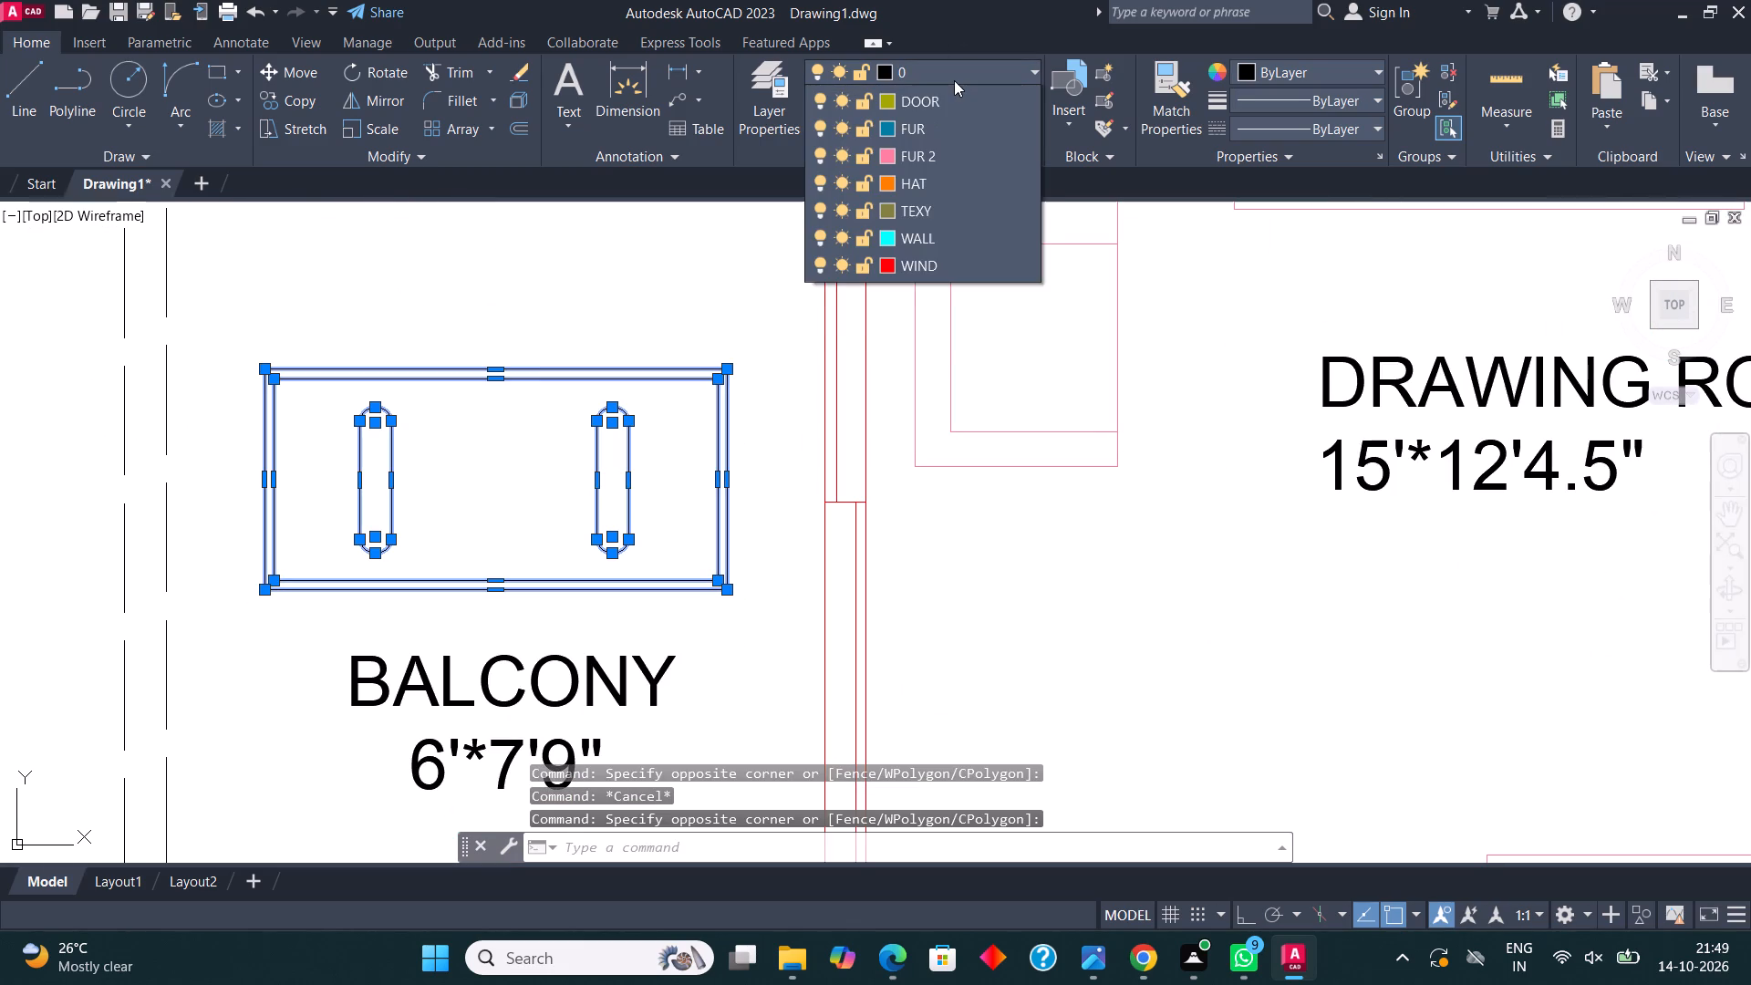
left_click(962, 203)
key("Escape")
Assign the Balcony's double-outlined rectangle and its two rounded slots to layer FUR.
scroll(896, 406, "down", 3)
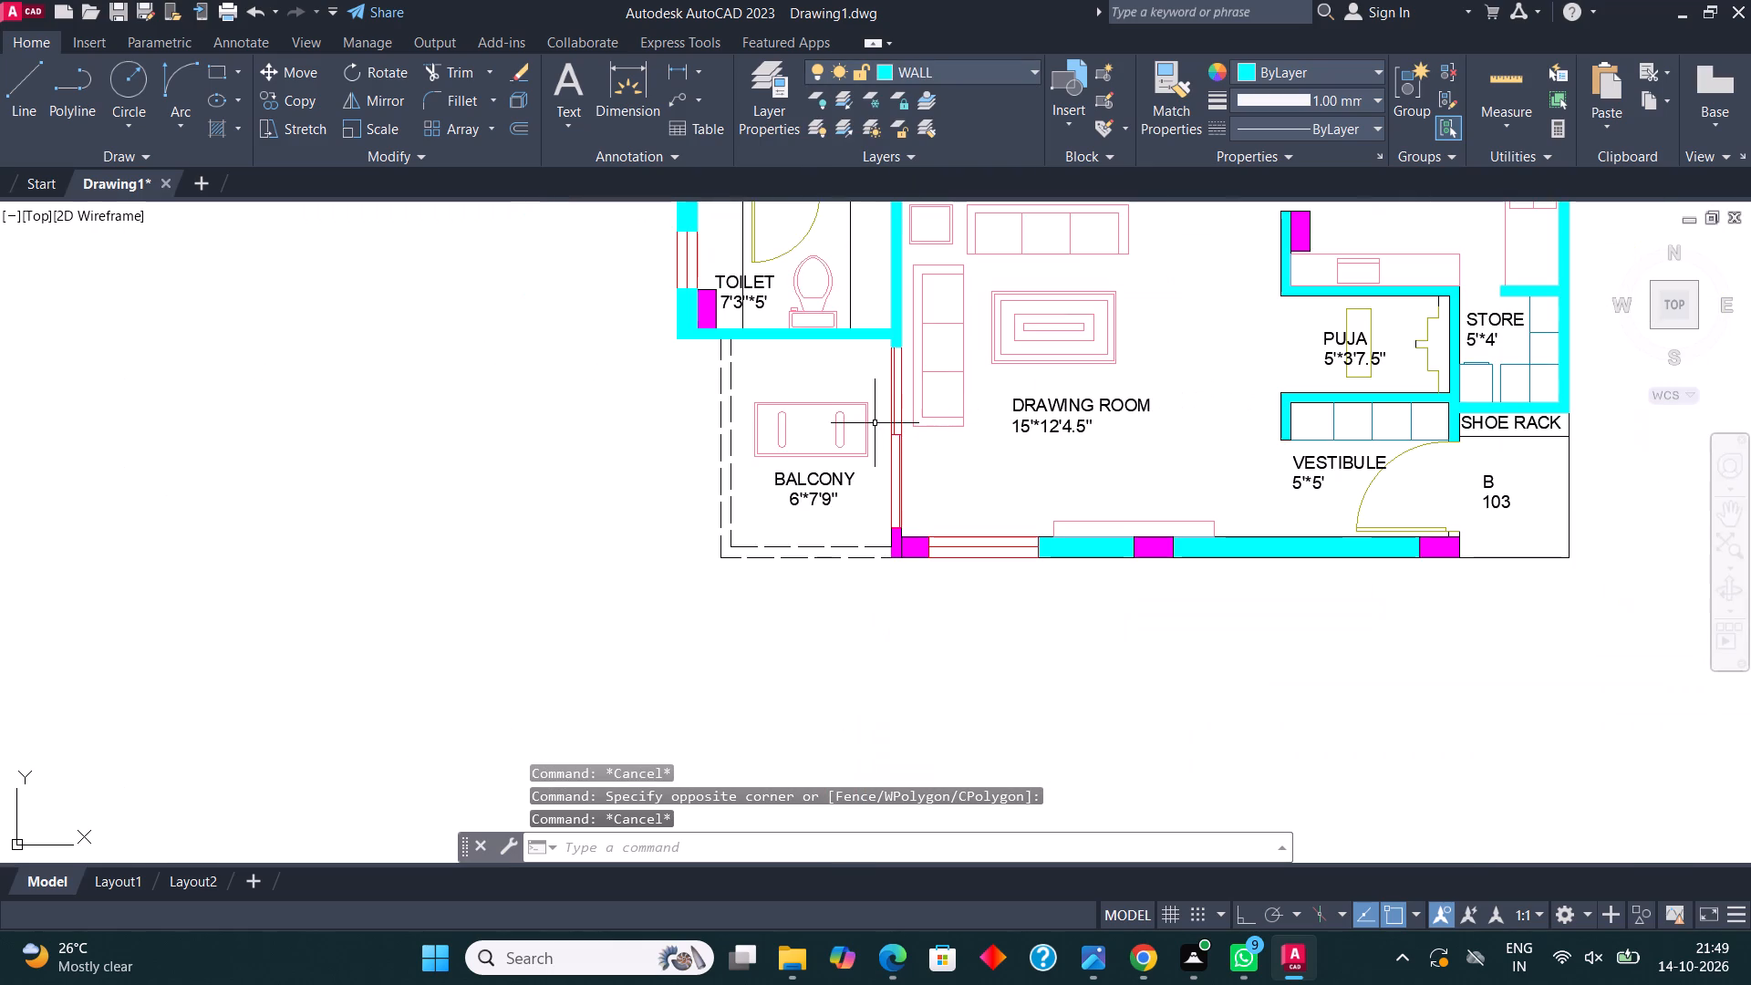
scroll(861, 441, "up", 4)
left_click(886, 554)
scroll(851, 463, "down", 2)
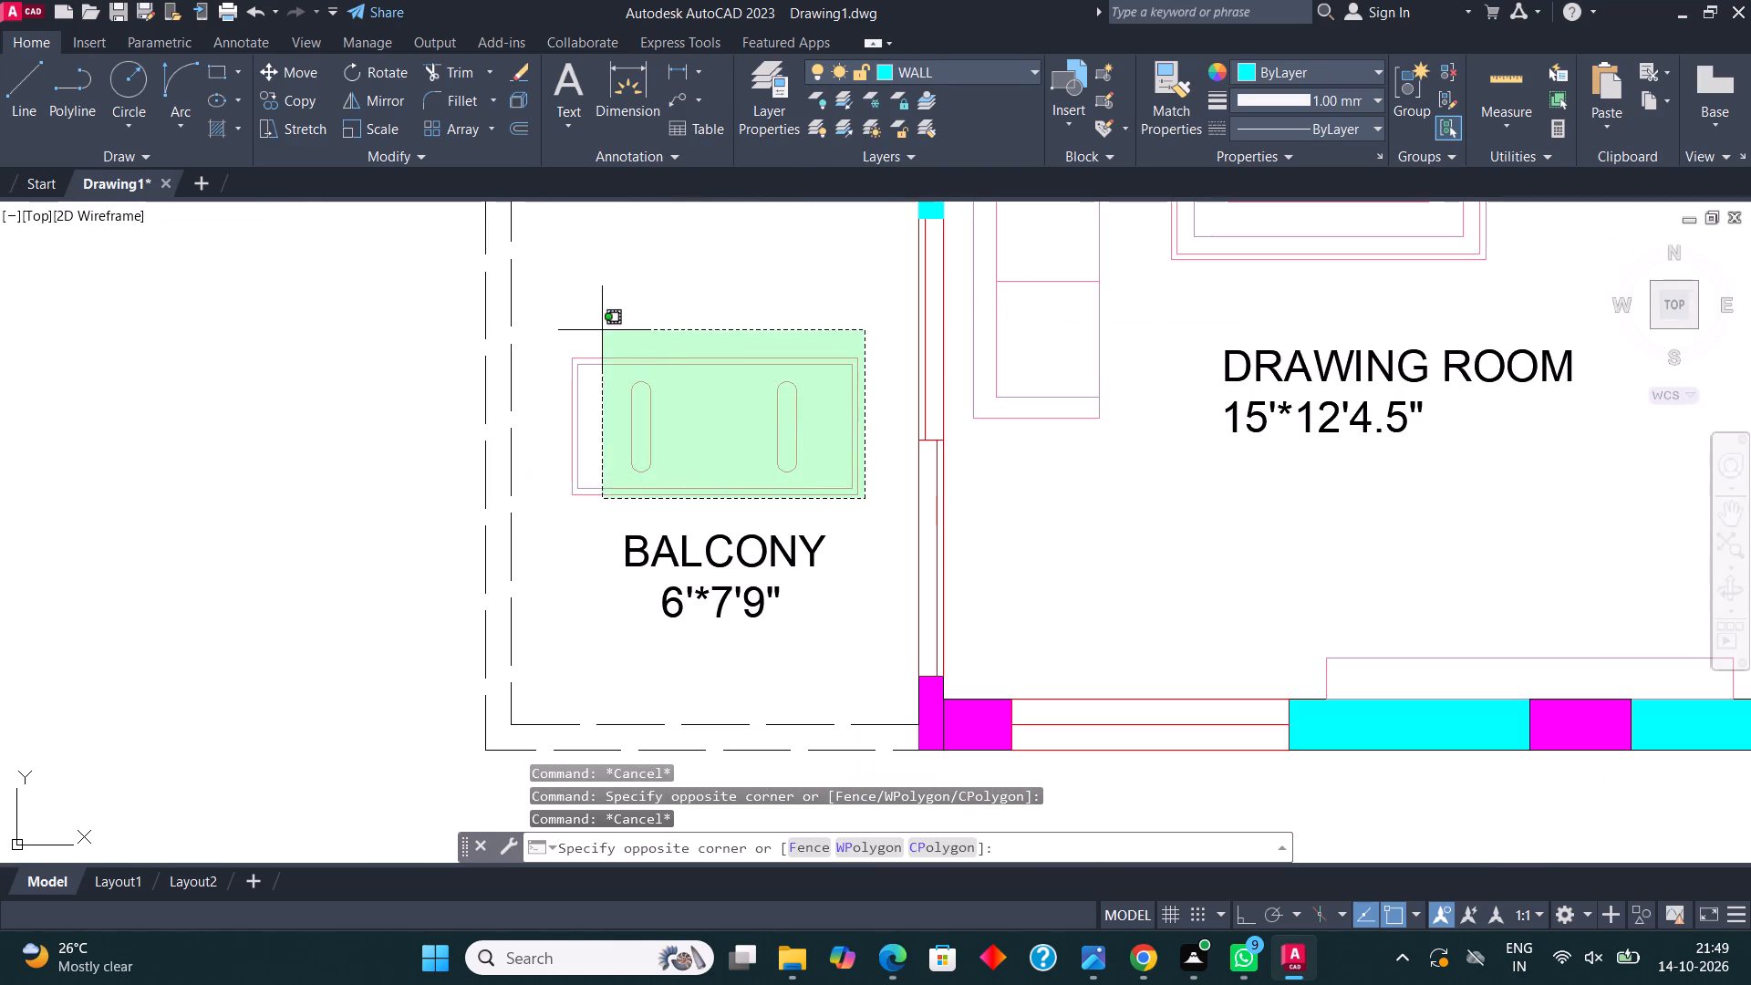
left_click(565, 311)
left_click(998, 59)
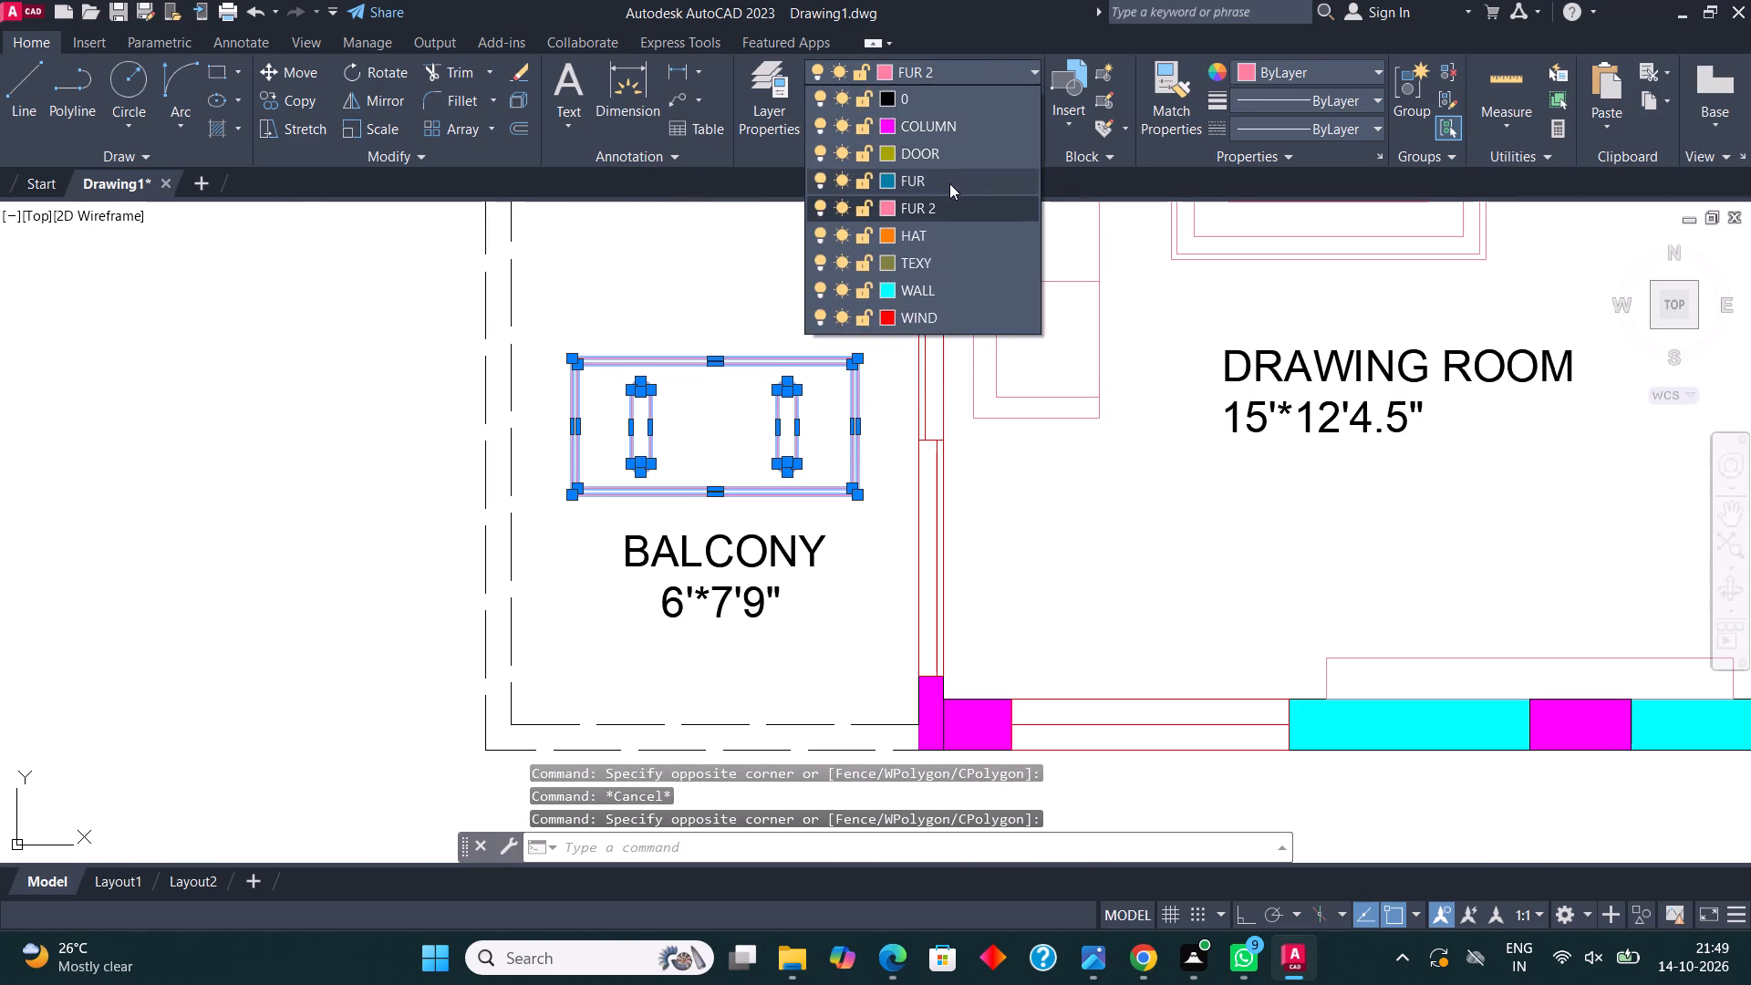
left_click(949, 183)
key("Escape")
Assign the small table and chair beside the wardrobe in Bedroom 2 to layer FUR 2.
scroll(827, 428, "down", 3)
middle_click_drag(936, 324, 930, 451)
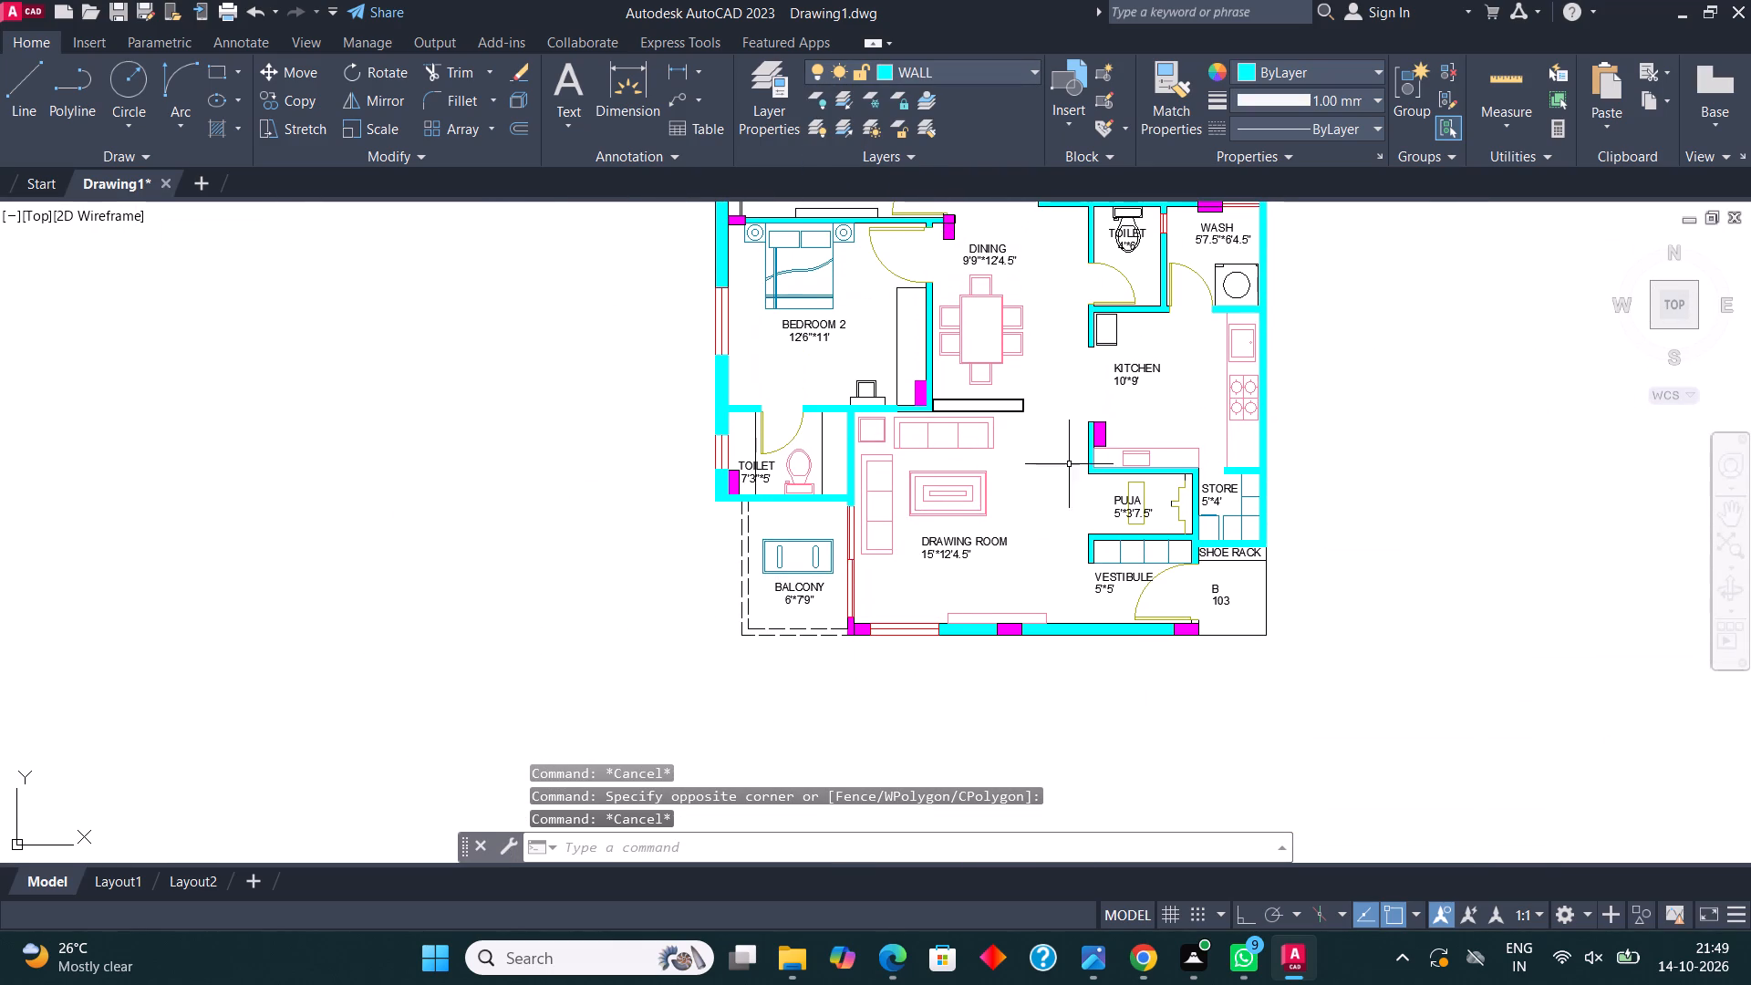
scroll(904, 320, "up", 1)
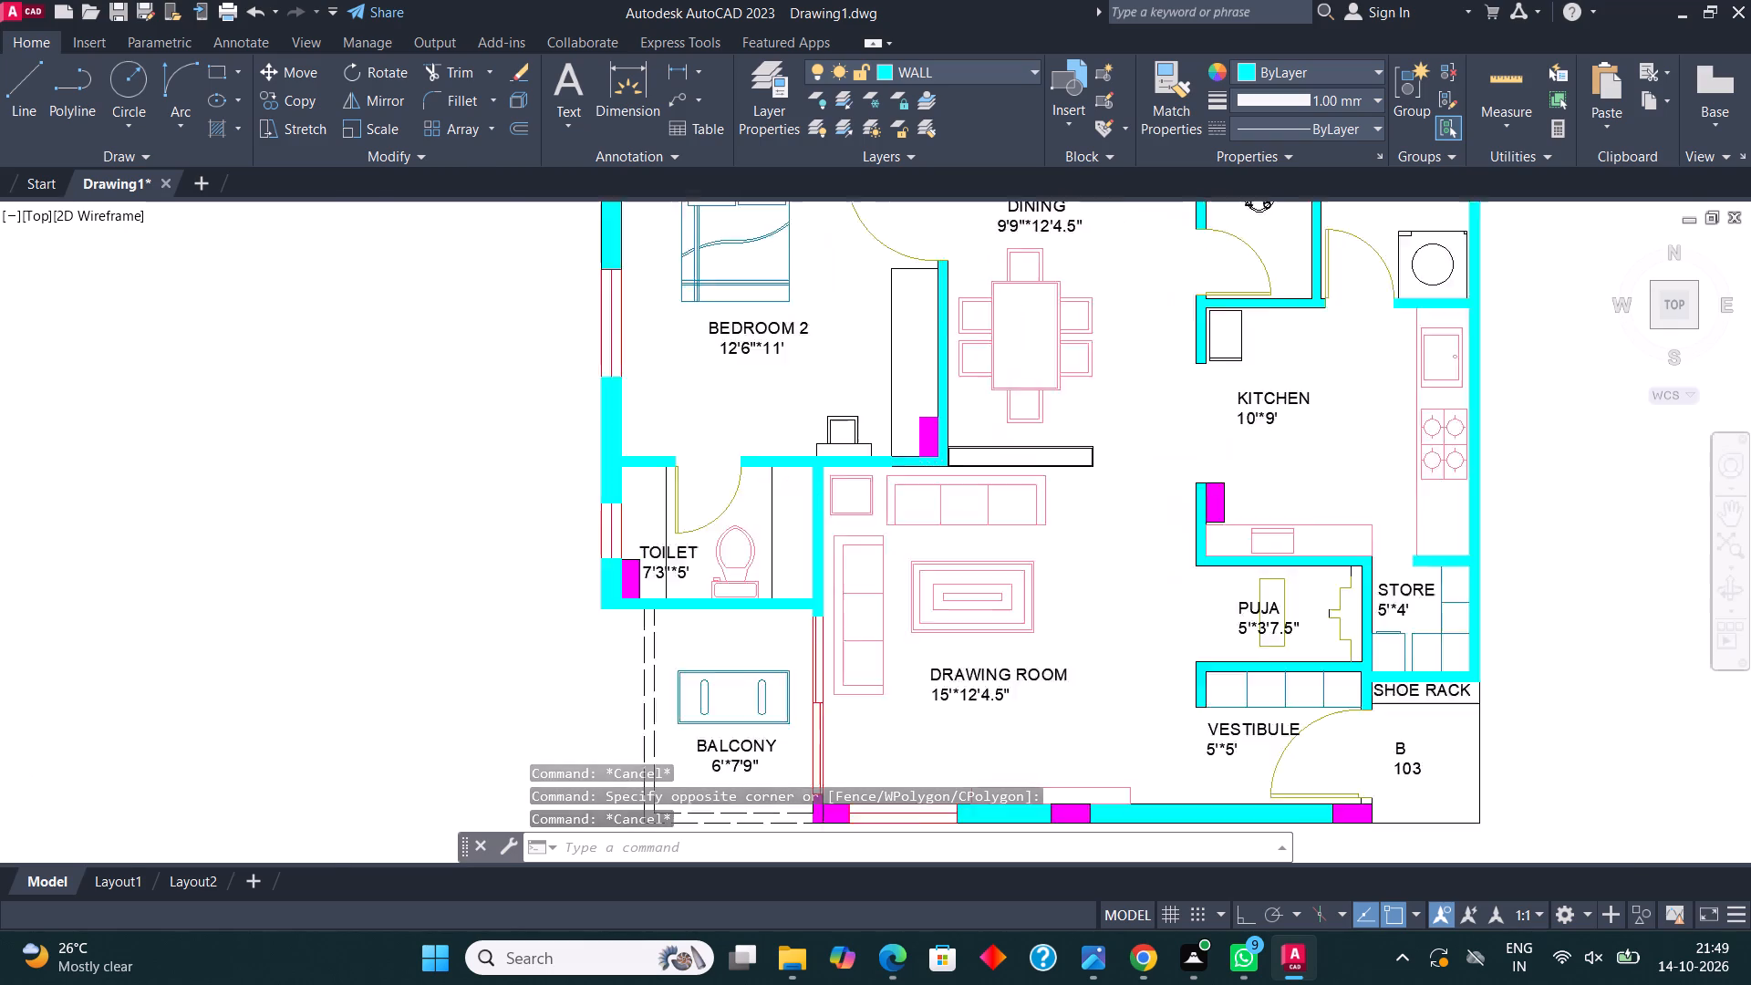
scroll(904, 320, "up", 2)
scroll(819, 648, "up", 2)
left_click_drag(826, 660, 811, 649)
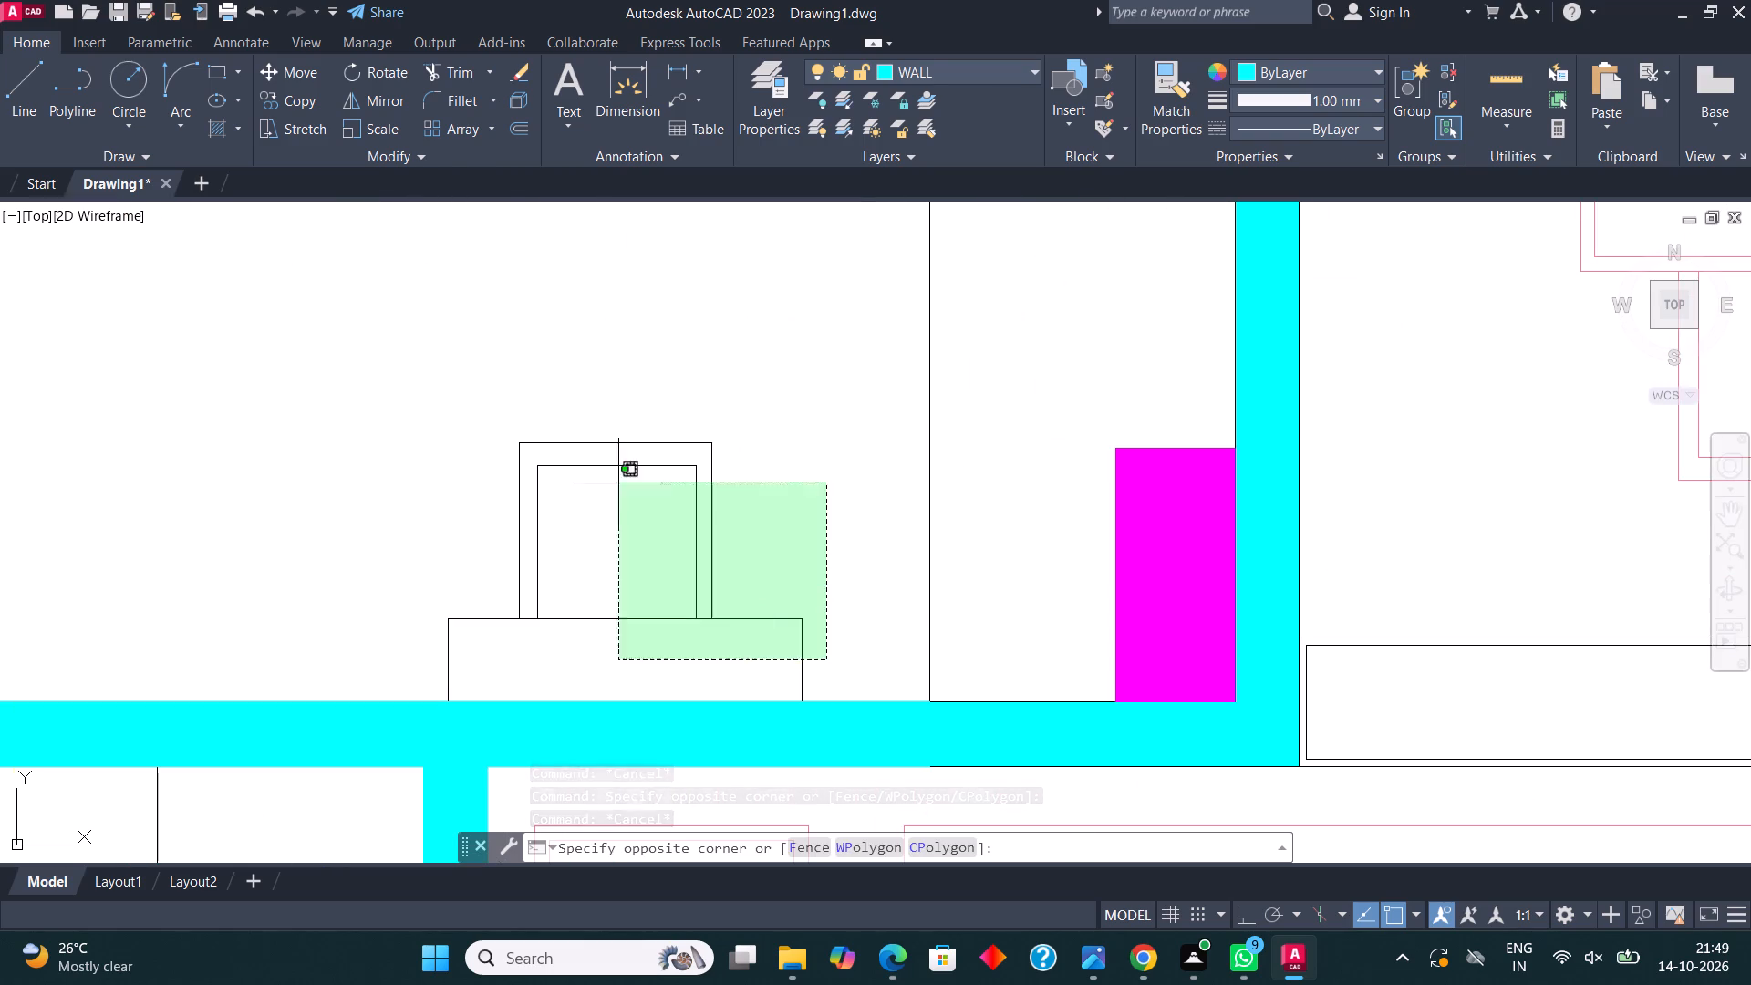
left_click(464, 386)
left_click(921, 68)
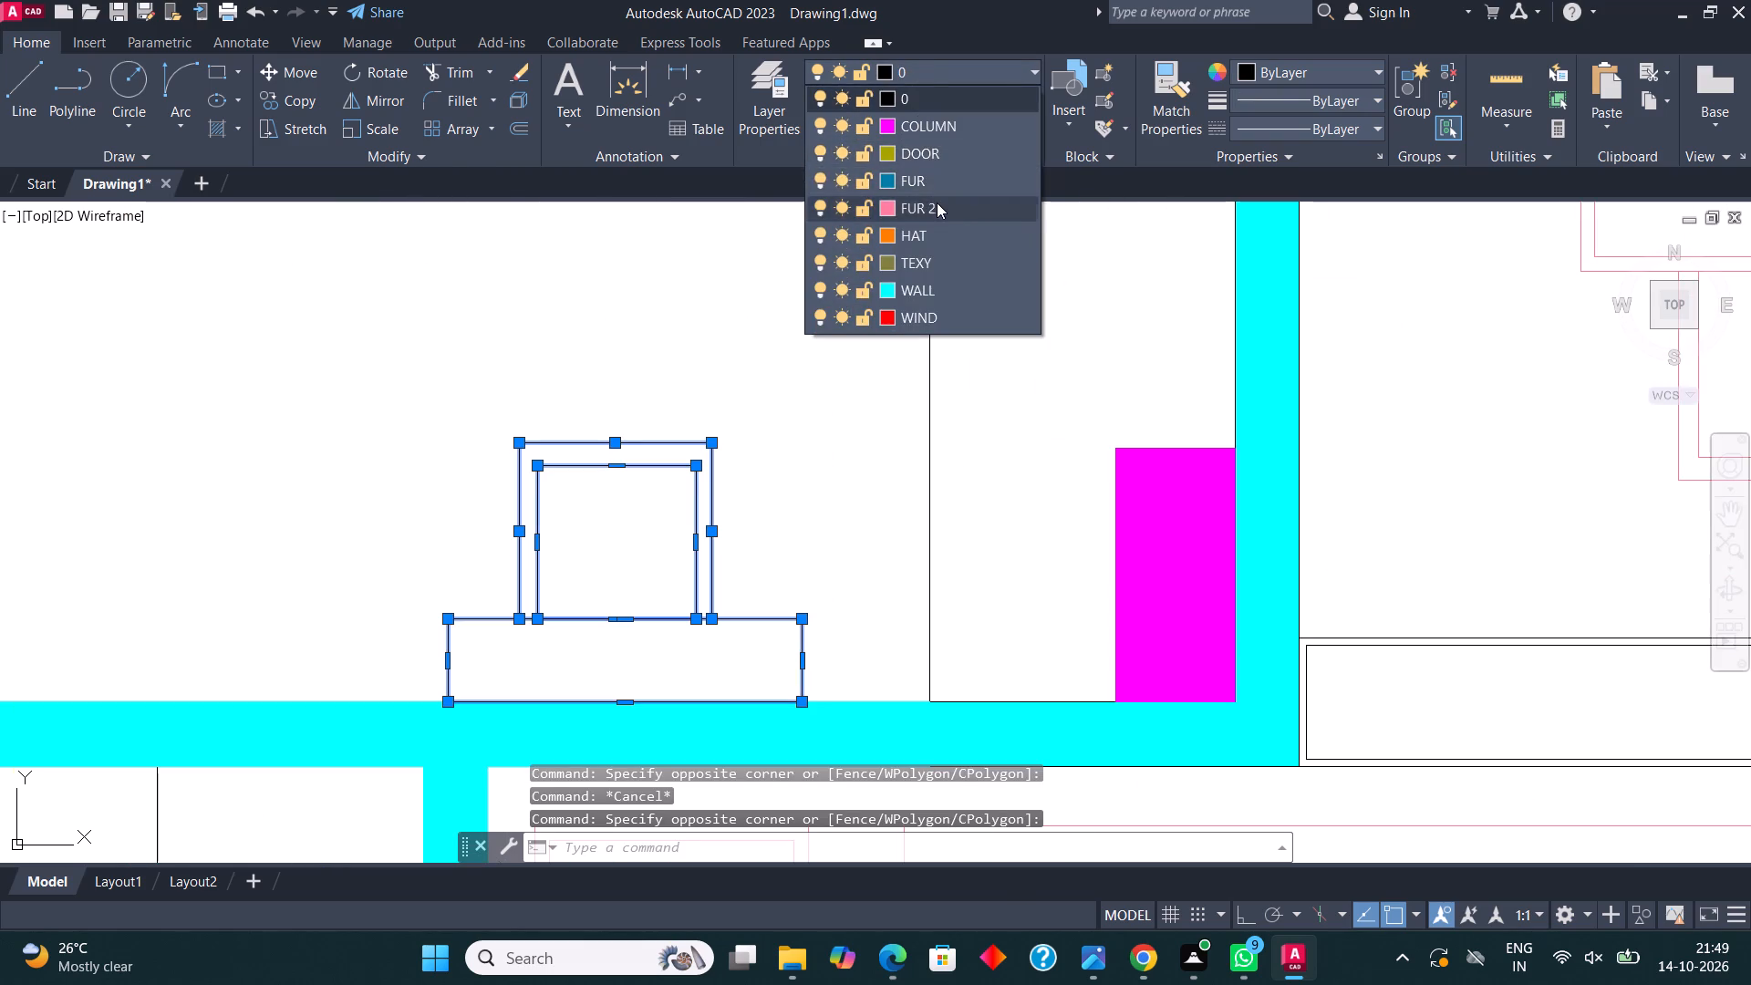
left_click(941, 209)
key("Escape")
Assign the desk line, chair and long wall unit in Master Bedroom 1 to layer FUR.
scroll(842, 537, "down", 3)
middle_click_drag(837, 316, 852, 507)
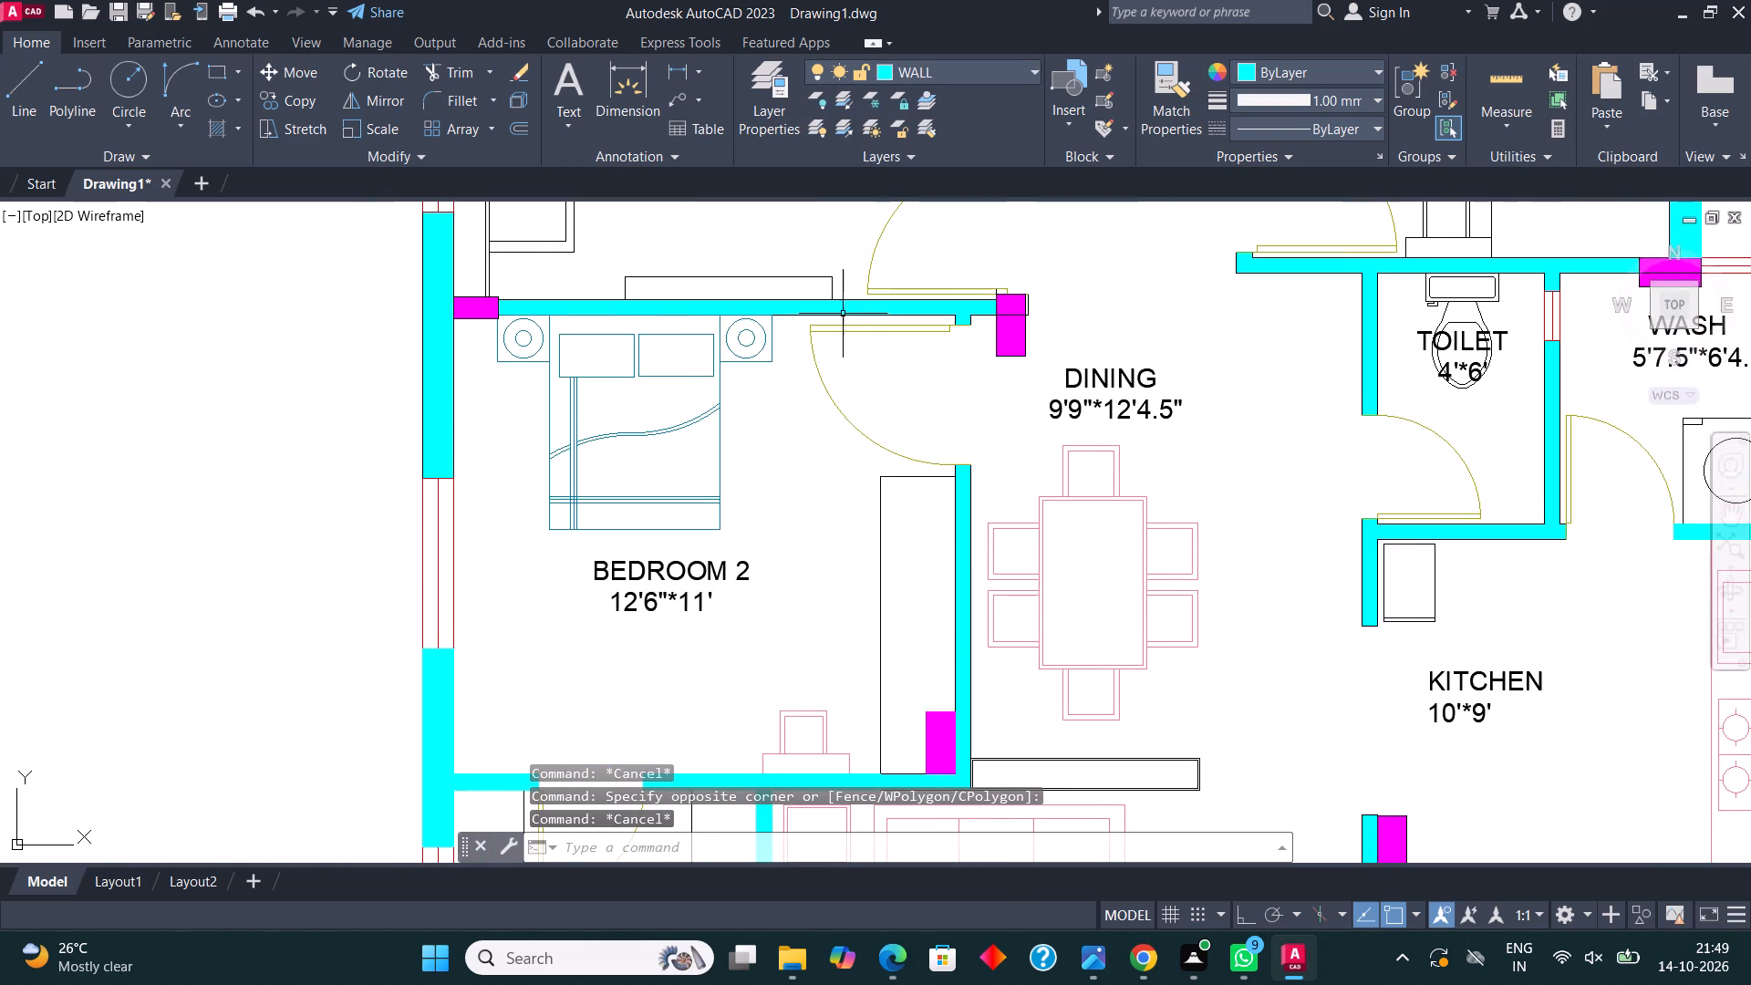
middle_click_drag(855, 367, 857, 520)
scroll(665, 436, "up", 2)
left_click_drag(665, 439, 643, 424)
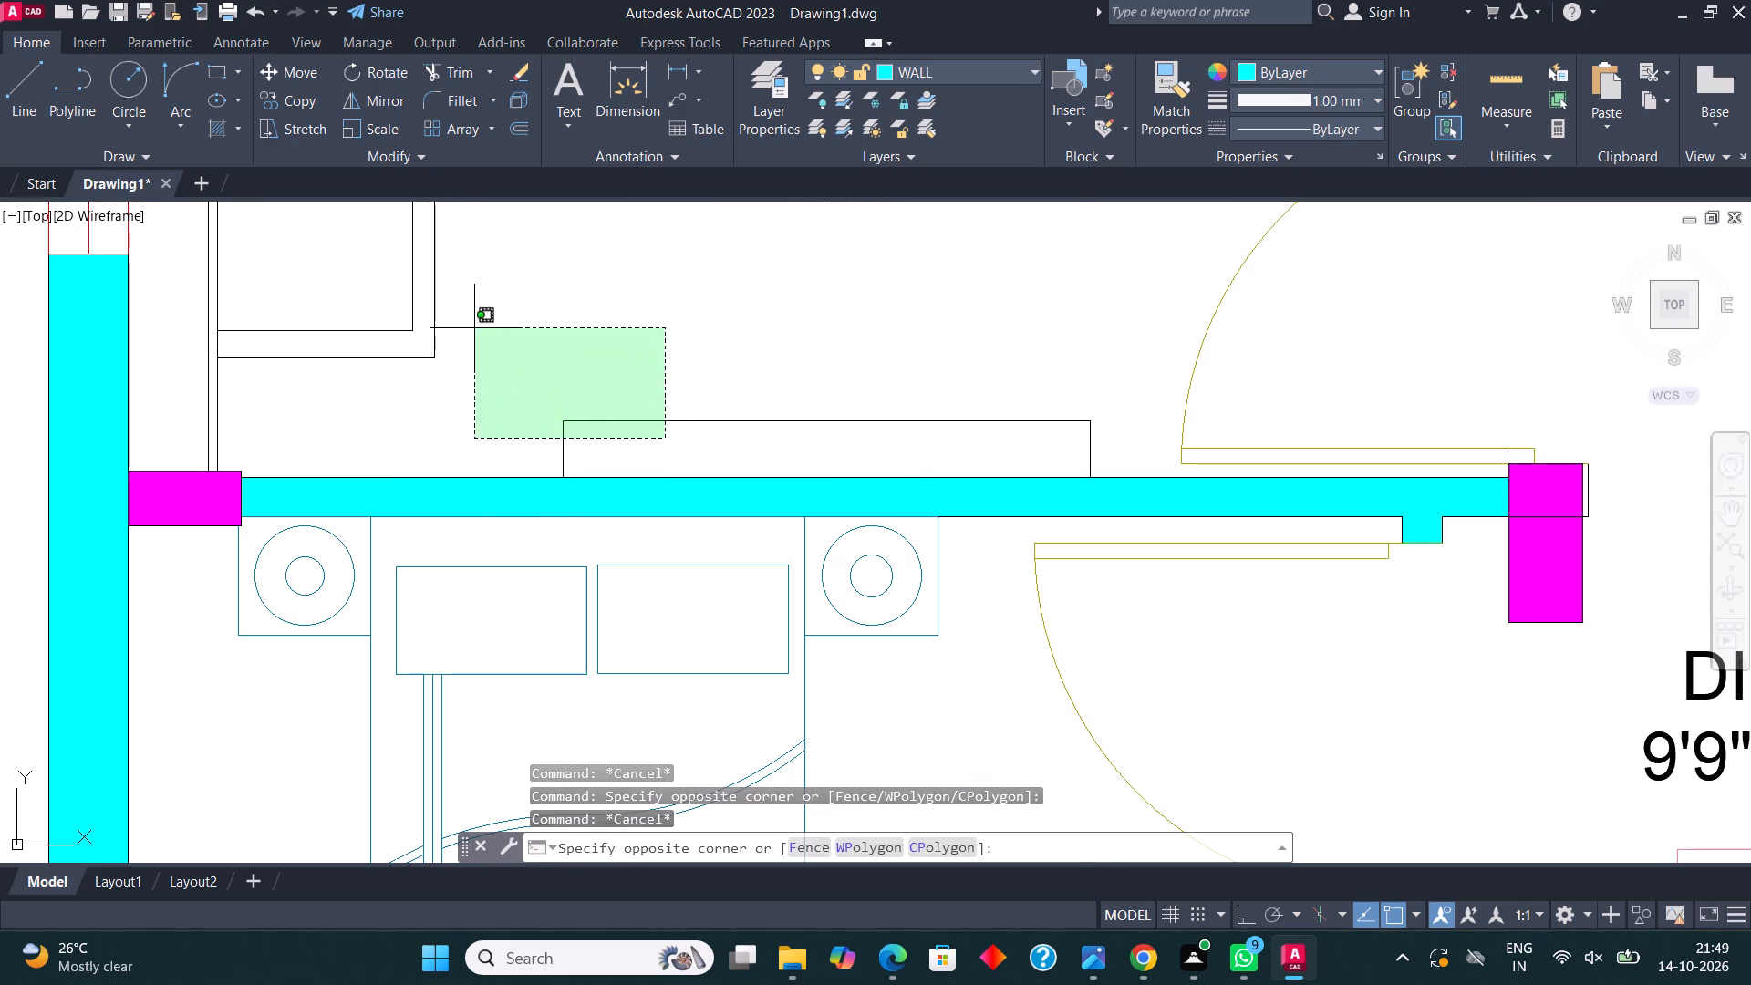
scroll(472, 328, "down", 1)
left_click(651, 329)
scroll(860, 382, "down", 1)
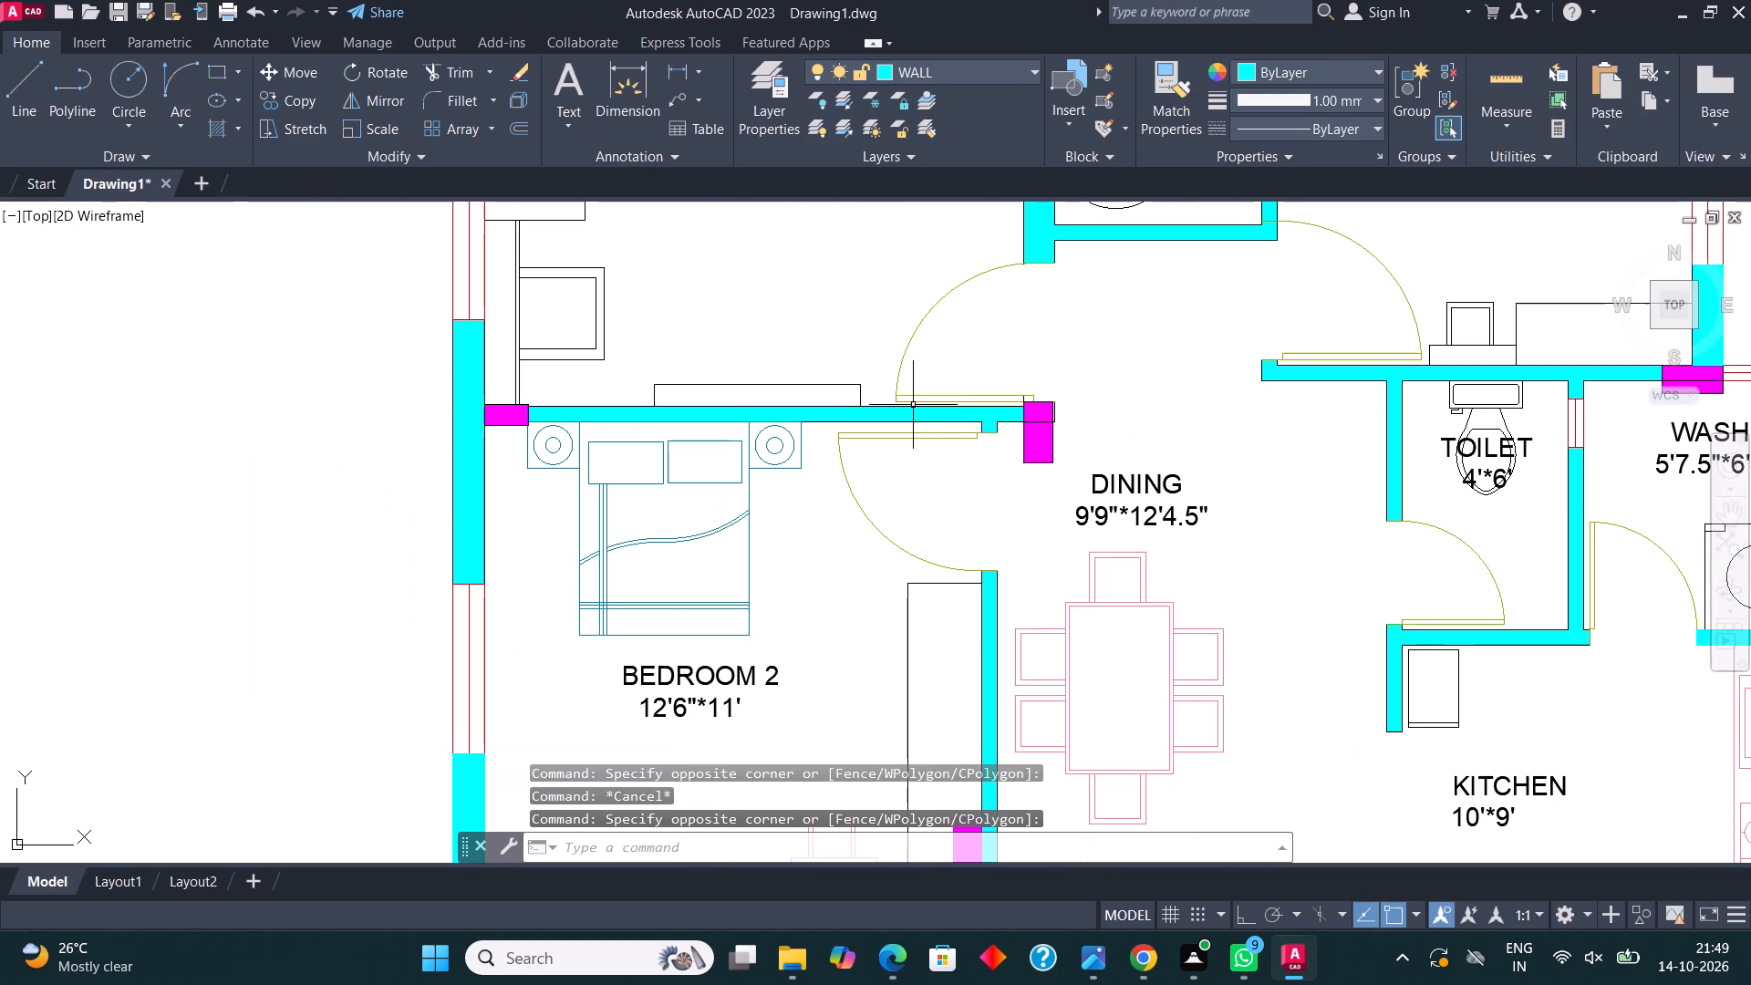
middle_click_drag(733, 249, 870, 334)
left_click_drag(842, 478, 834, 473)
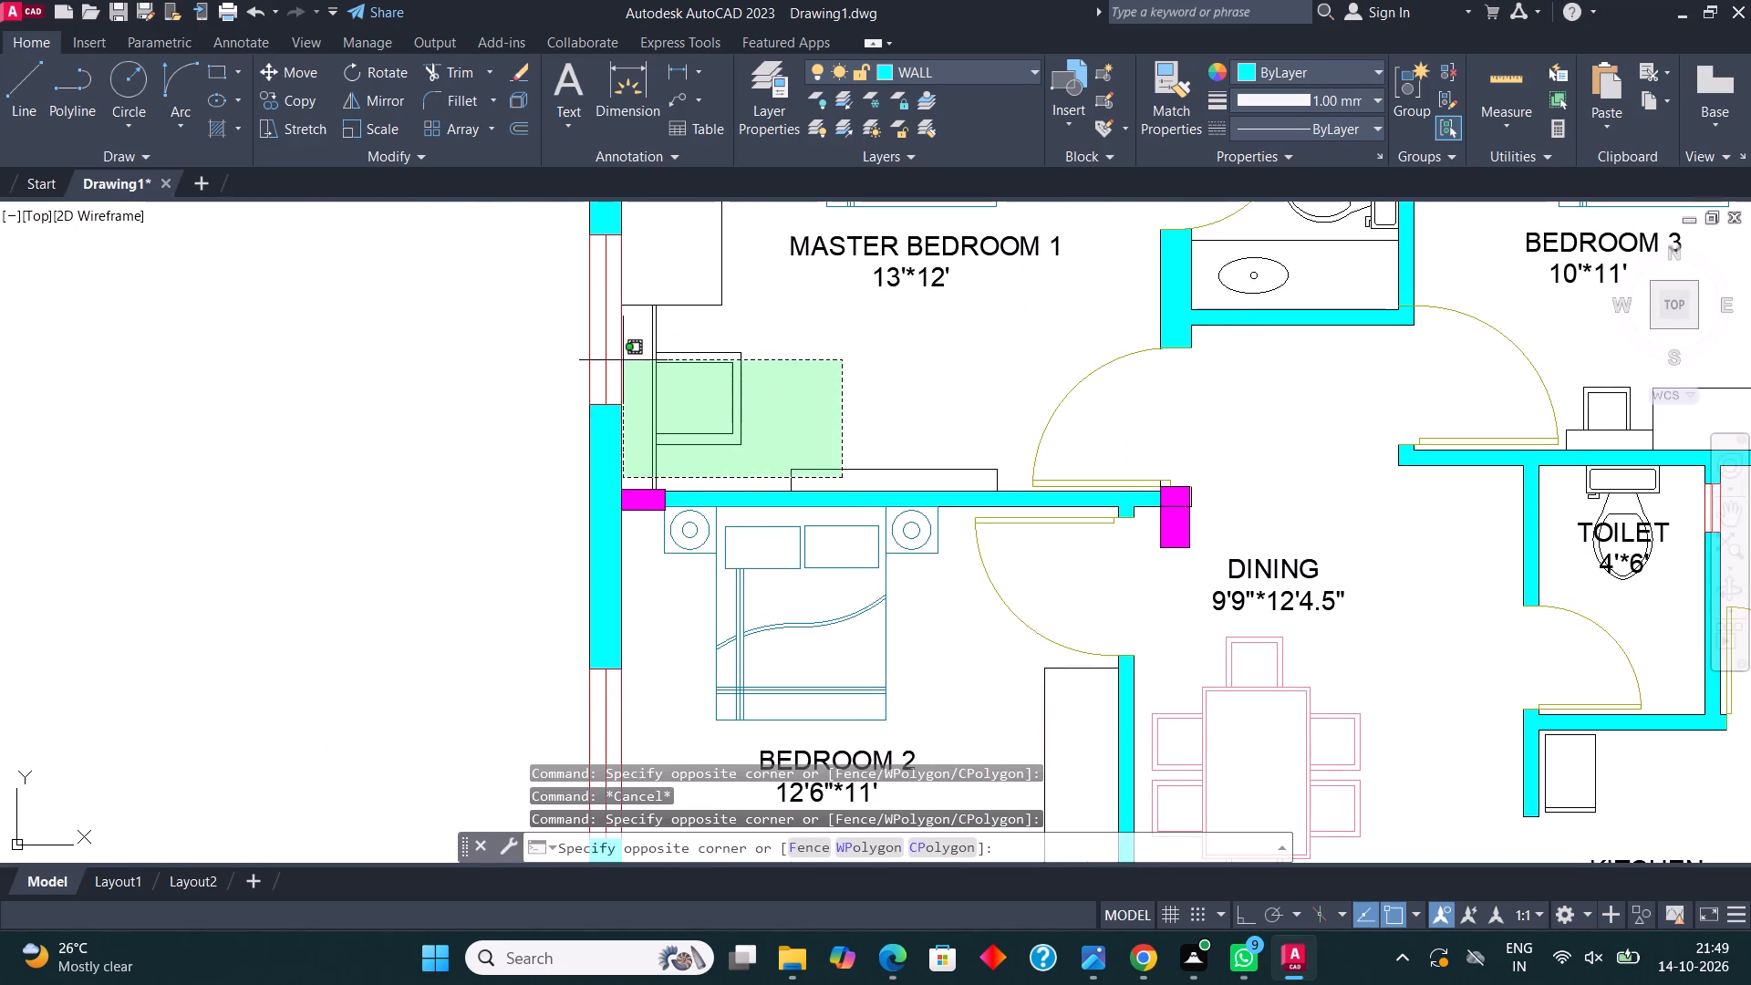
left_click(645, 343)
left_click(938, 70)
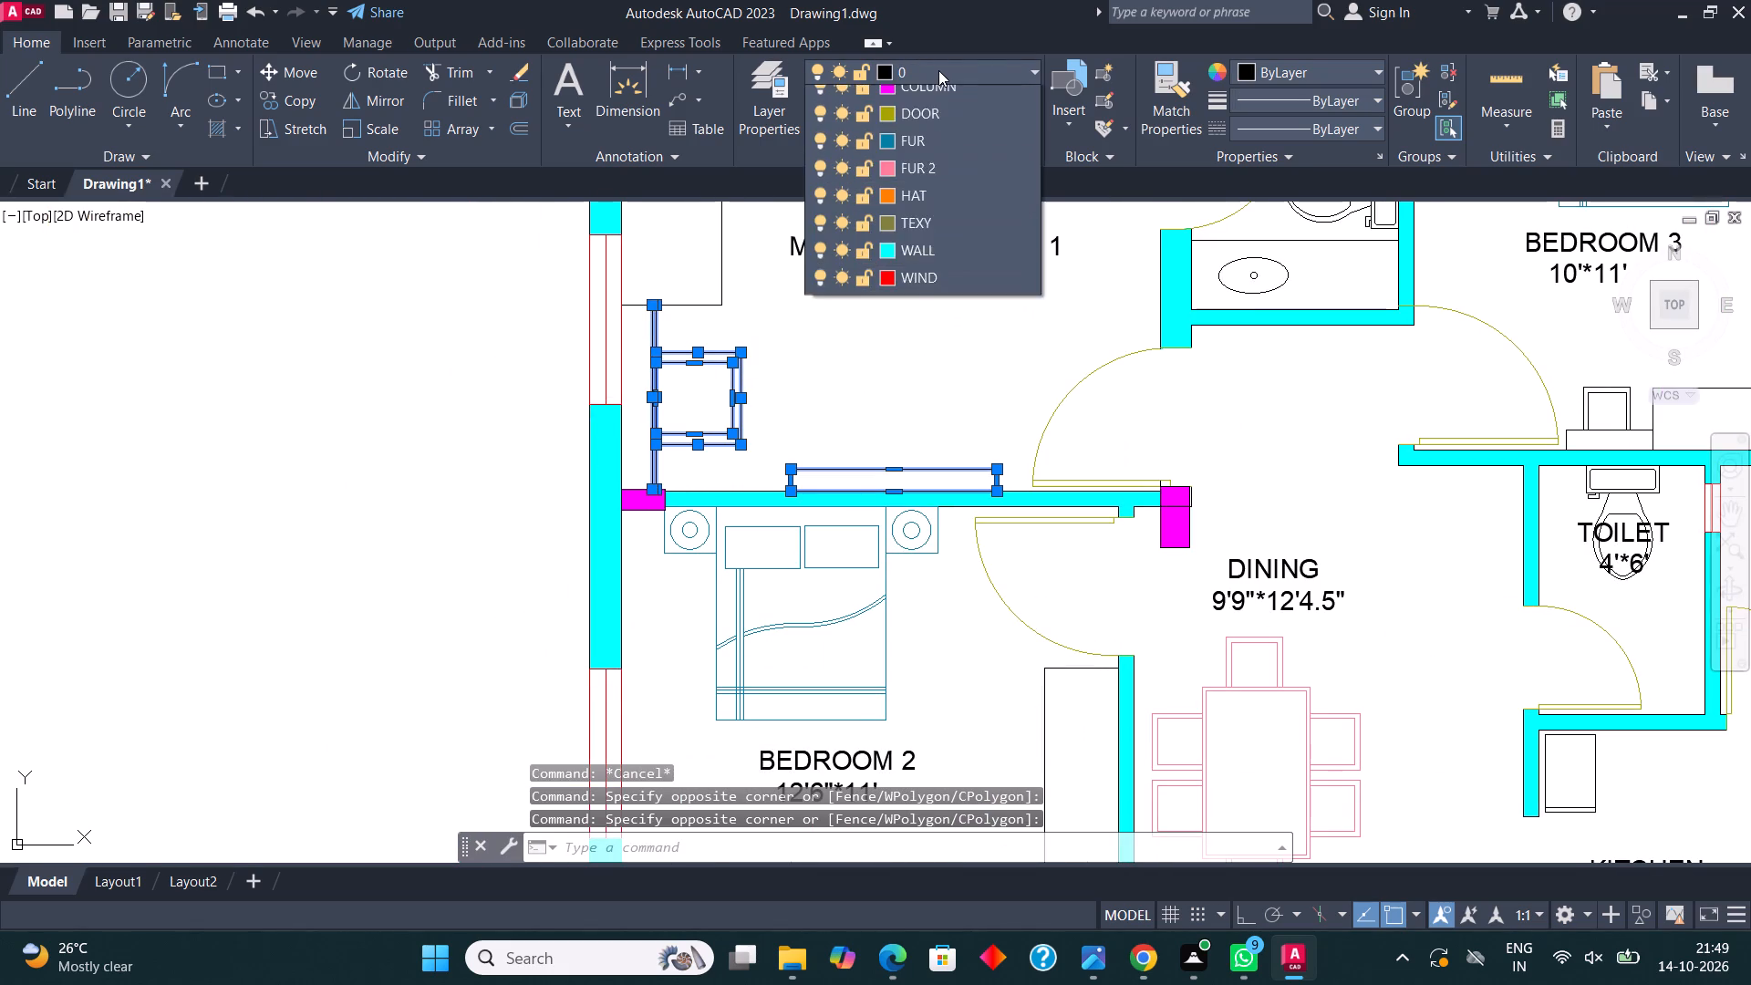
left_click(937, 186)
key("Escape")
Assign the WC, oval washbasin and counter line in the 5'*7'7.5" Toilet to layer FUR 2.
scroll(749, 517, "down", 1)
middle_click_drag(858, 336, 720, 465)
scroll(948, 452, "up", 2)
left_click(983, 495)
left_click(967, 439)
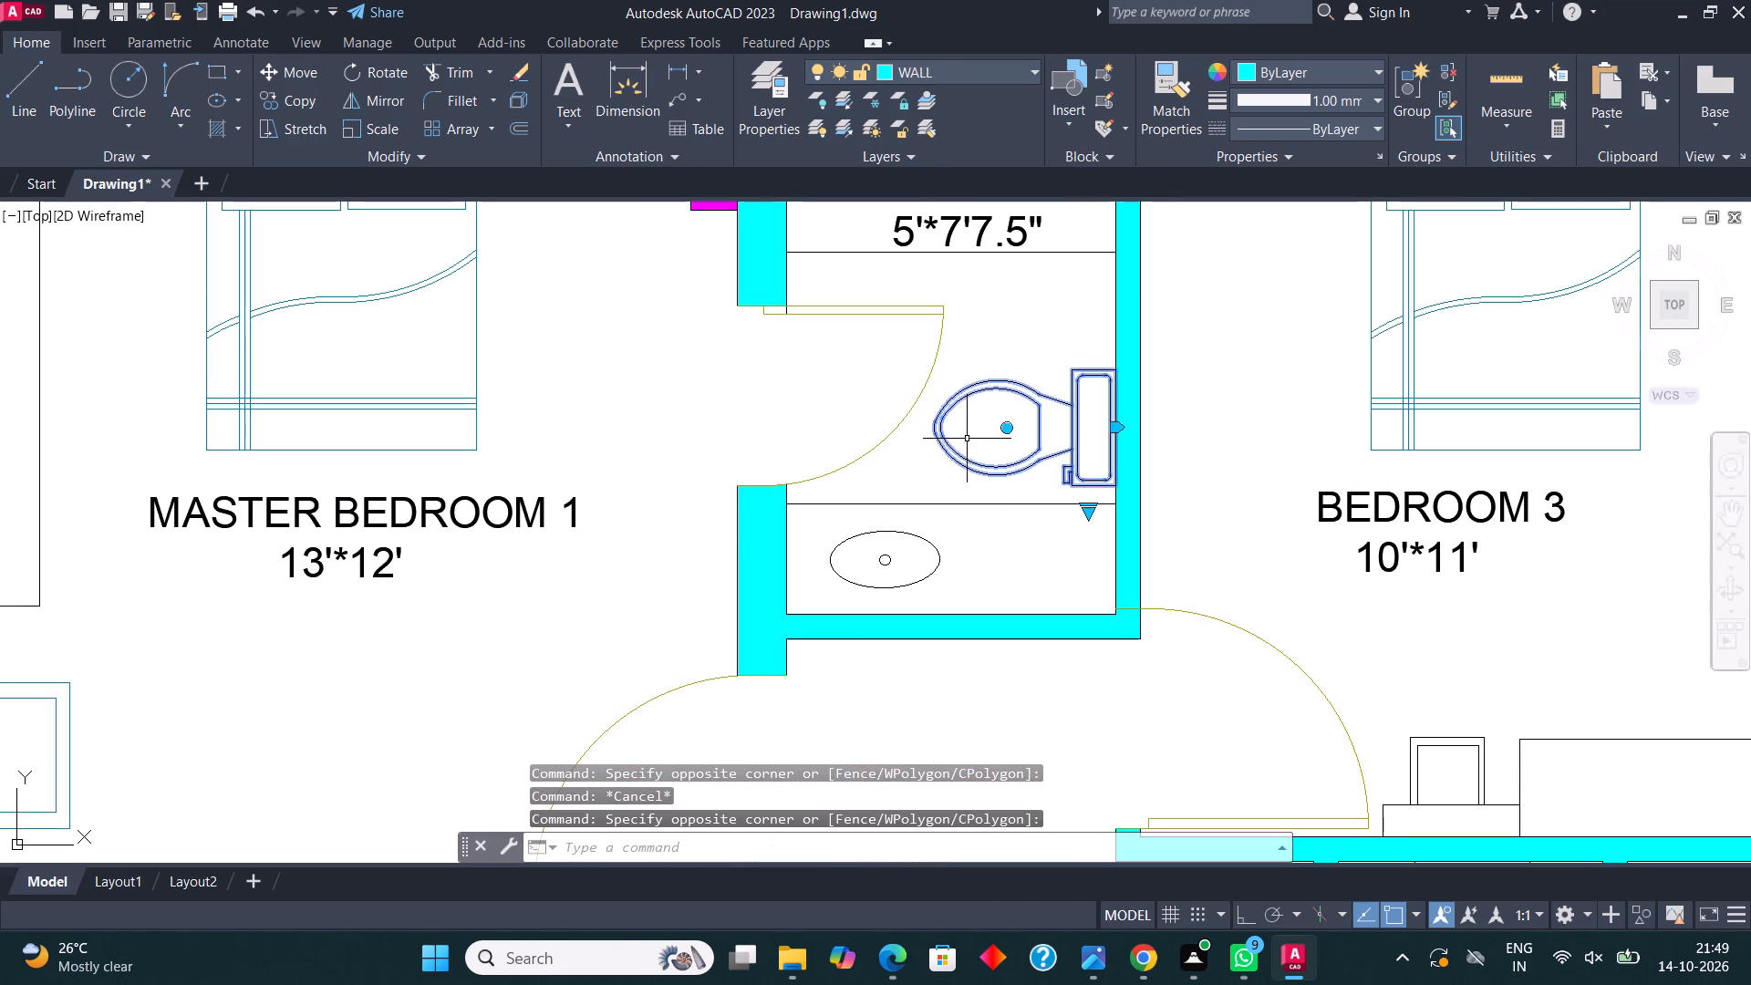
left_click(942, 596)
left_click(887, 501)
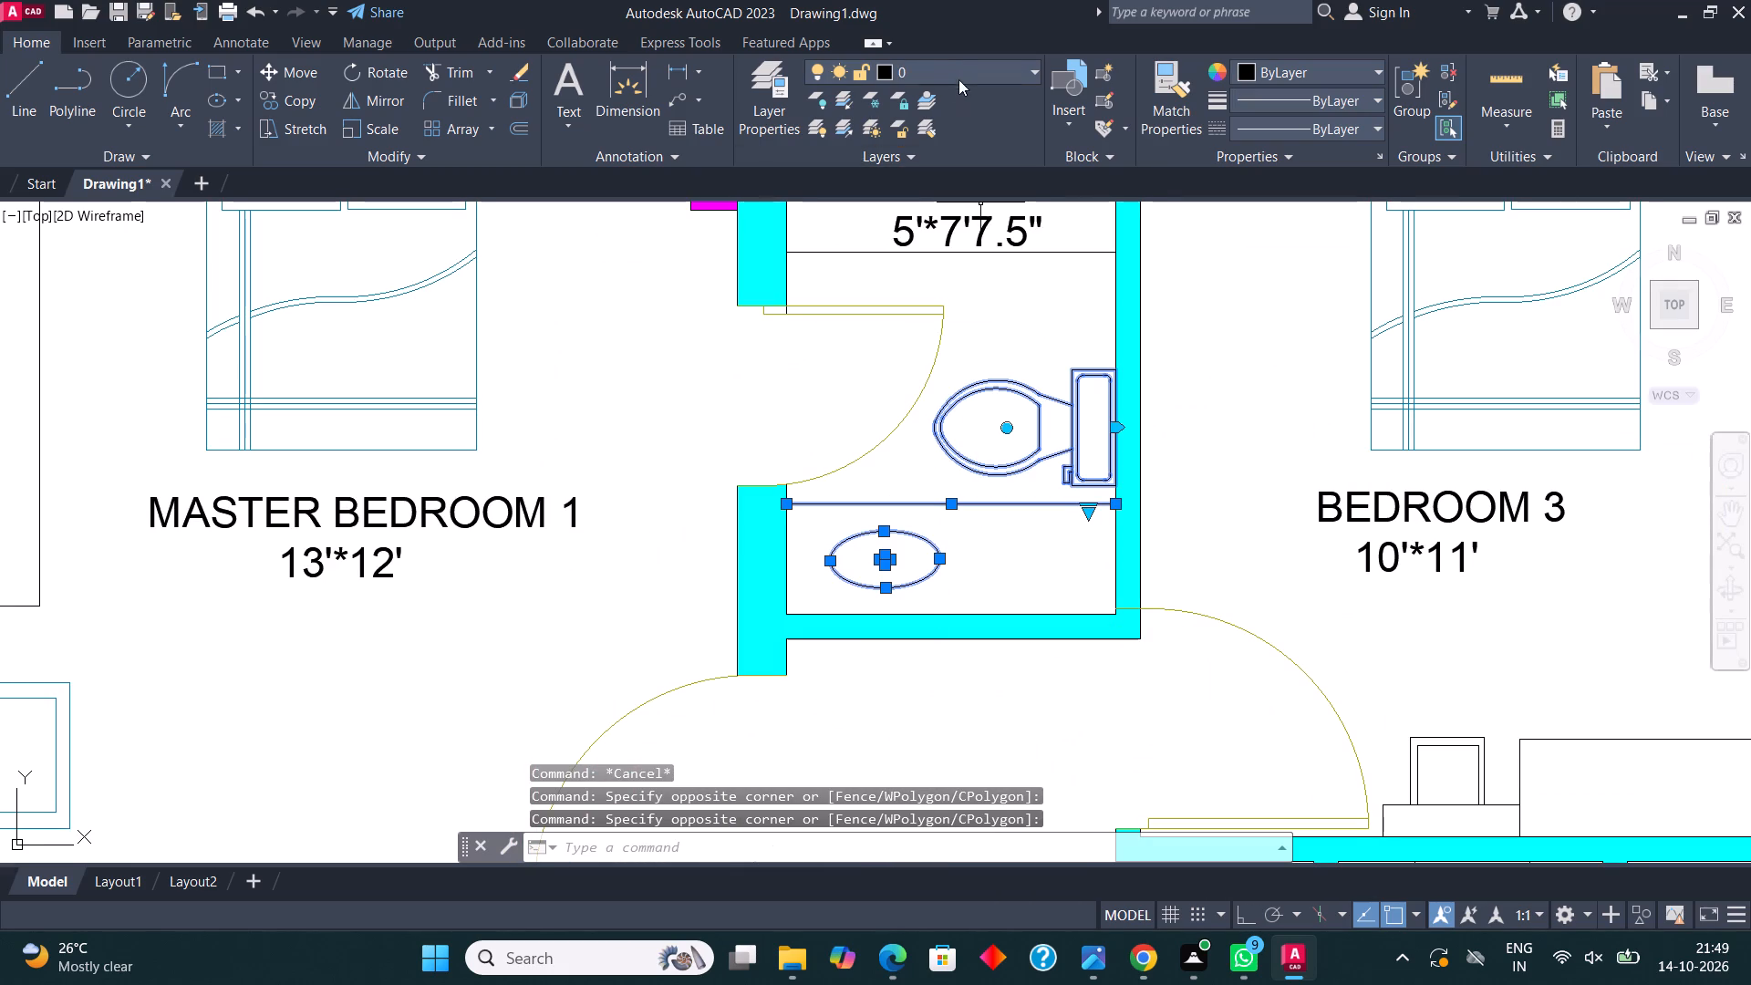
left_click(958, 64)
left_click(951, 208)
key("Escape")
Assign the dividing line across the 5'*7'7.5" Toilet, near its room label, to layer FUR 2.
scroll(772, 457, "down", 2)
middle_click_drag(1095, 441, 1083, 391)
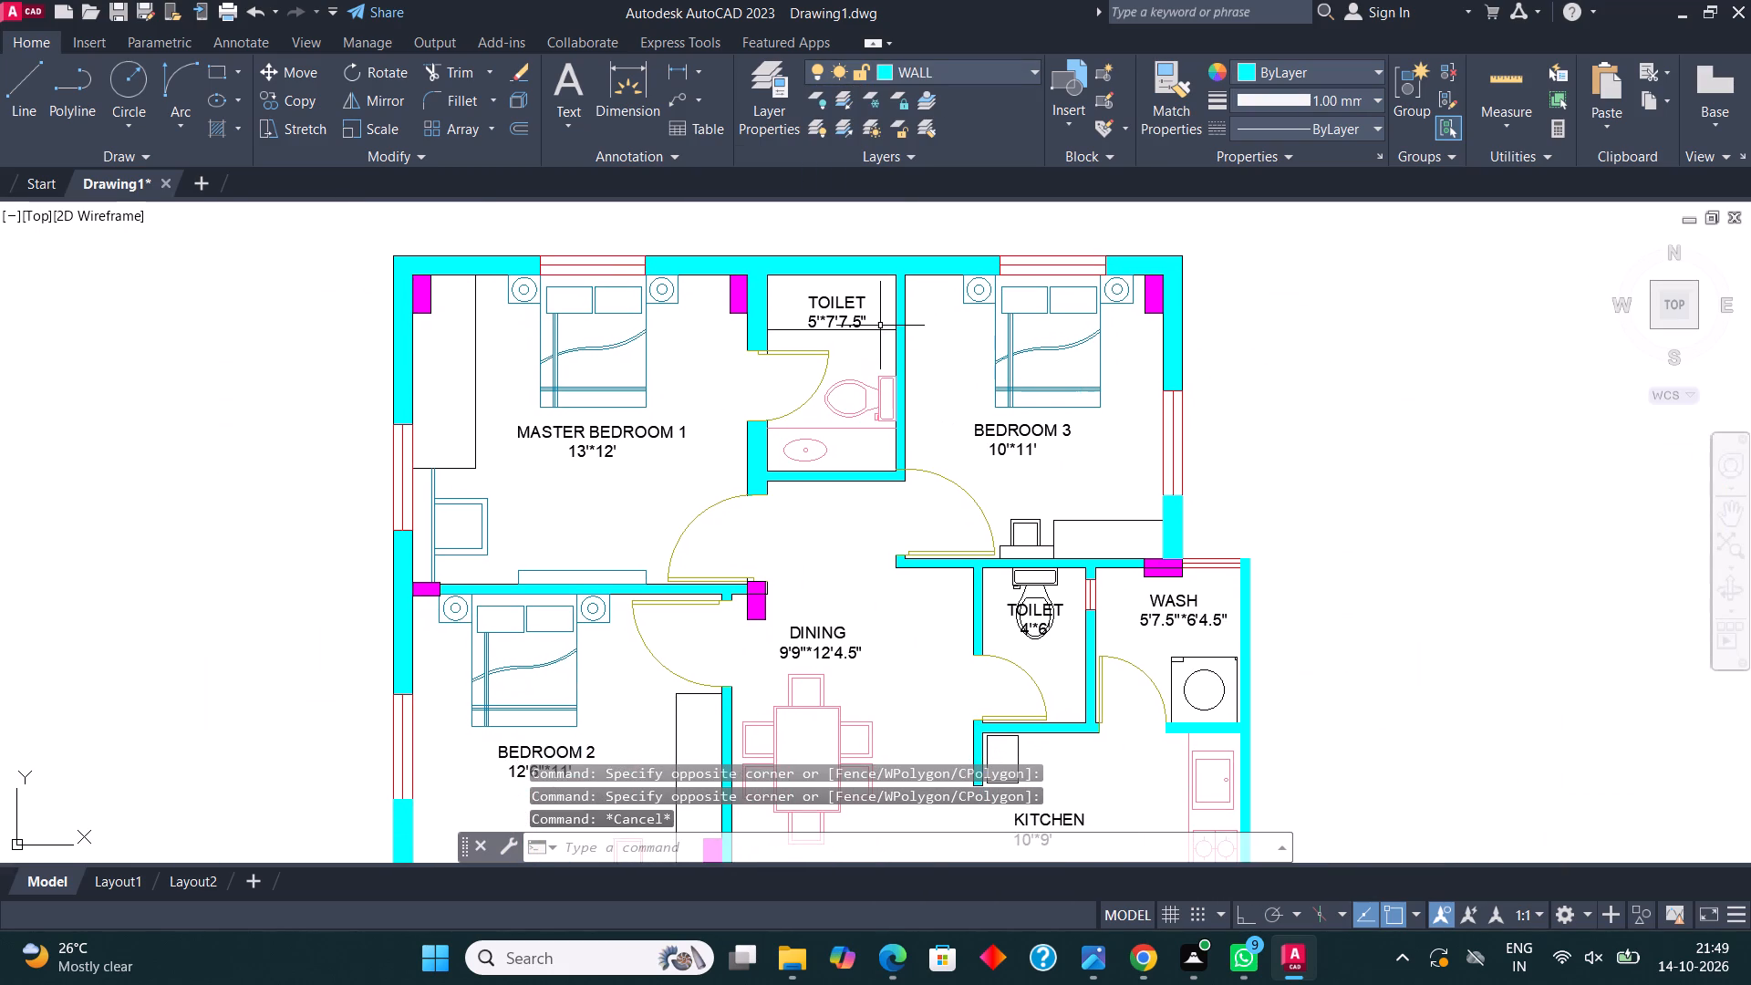
left_click(881, 332)
left_click(958, 66)
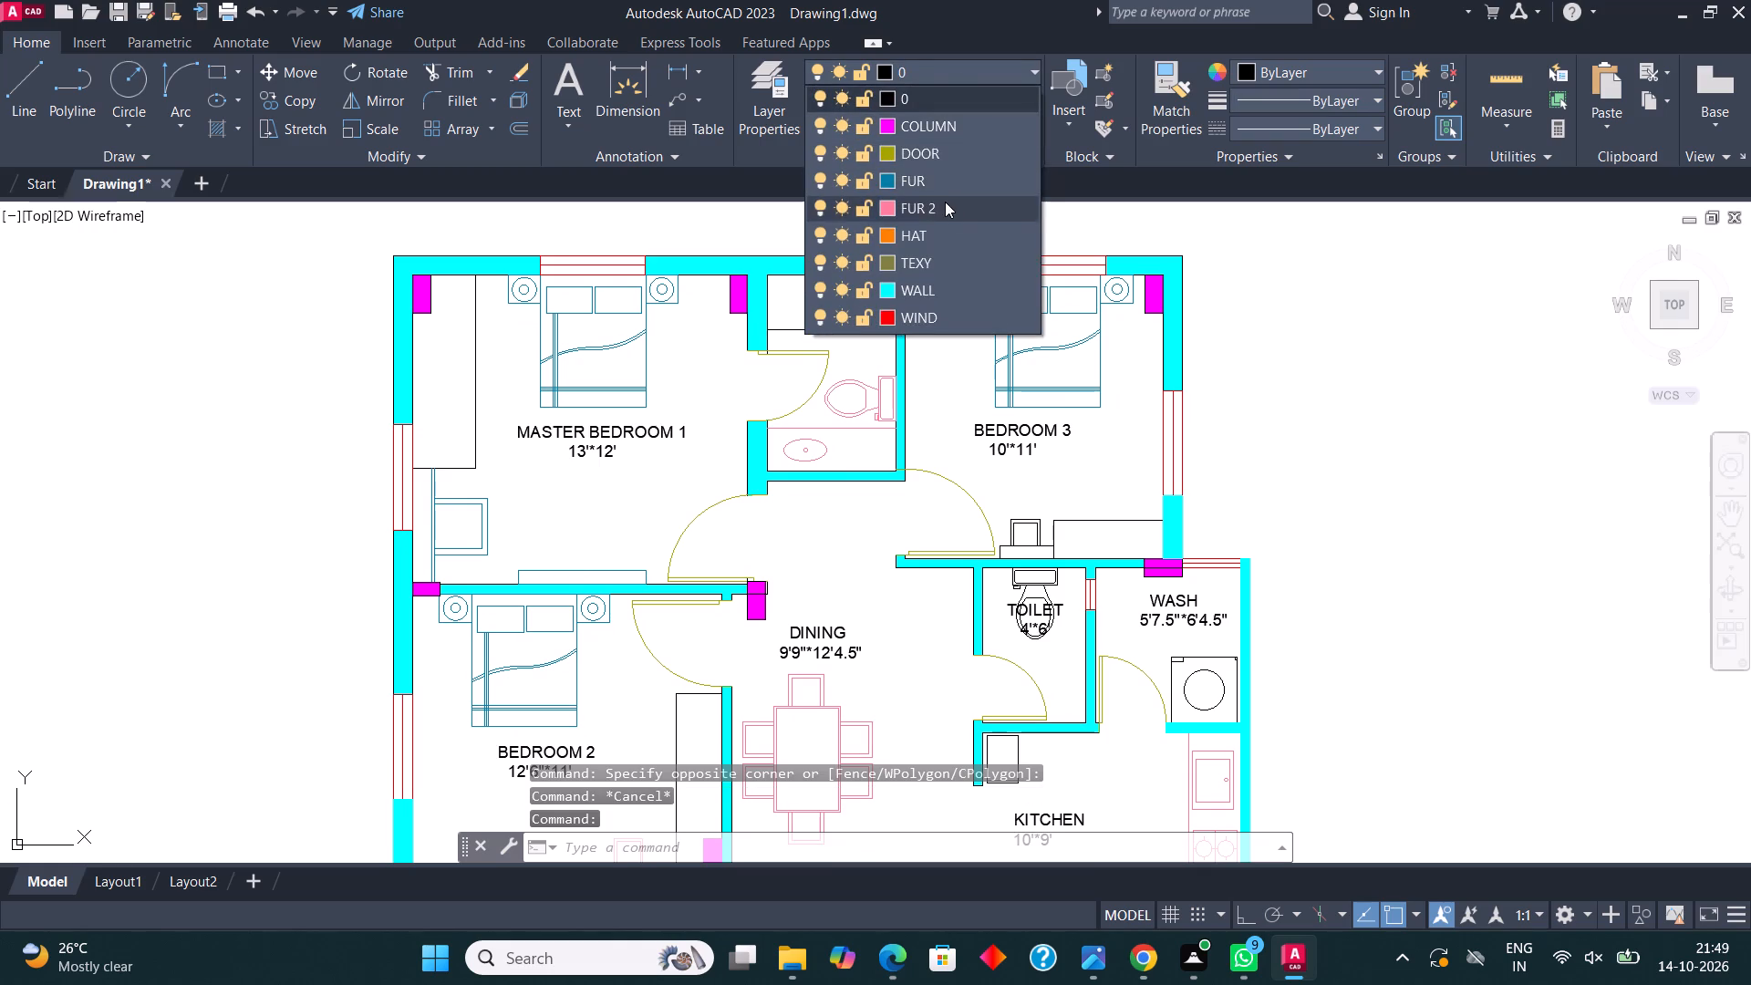
left_click(945, 202)
key("Escape")
Assign the small table and chair in Bedroom 3 to layer FUR 2.
middle_click(994, 500)
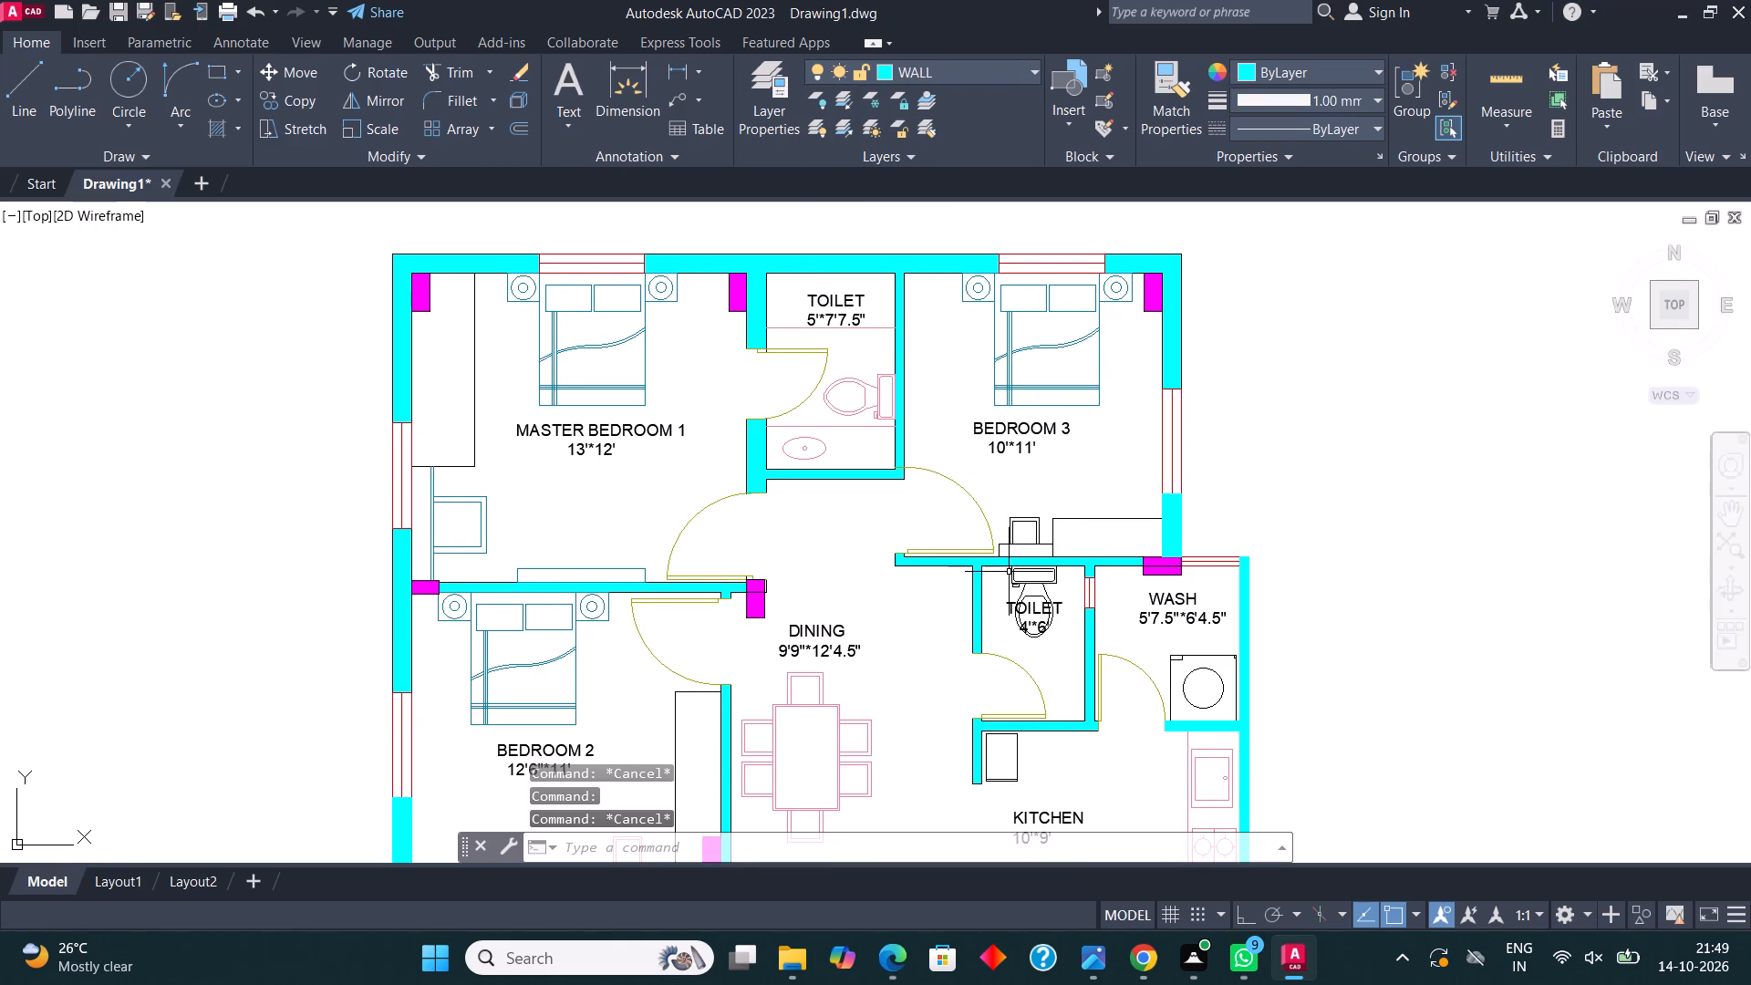
middle_click_drag(1009, 572, 1010, 516)
scroll(1025, 505, "up", 2)
left_click(1065, 482)
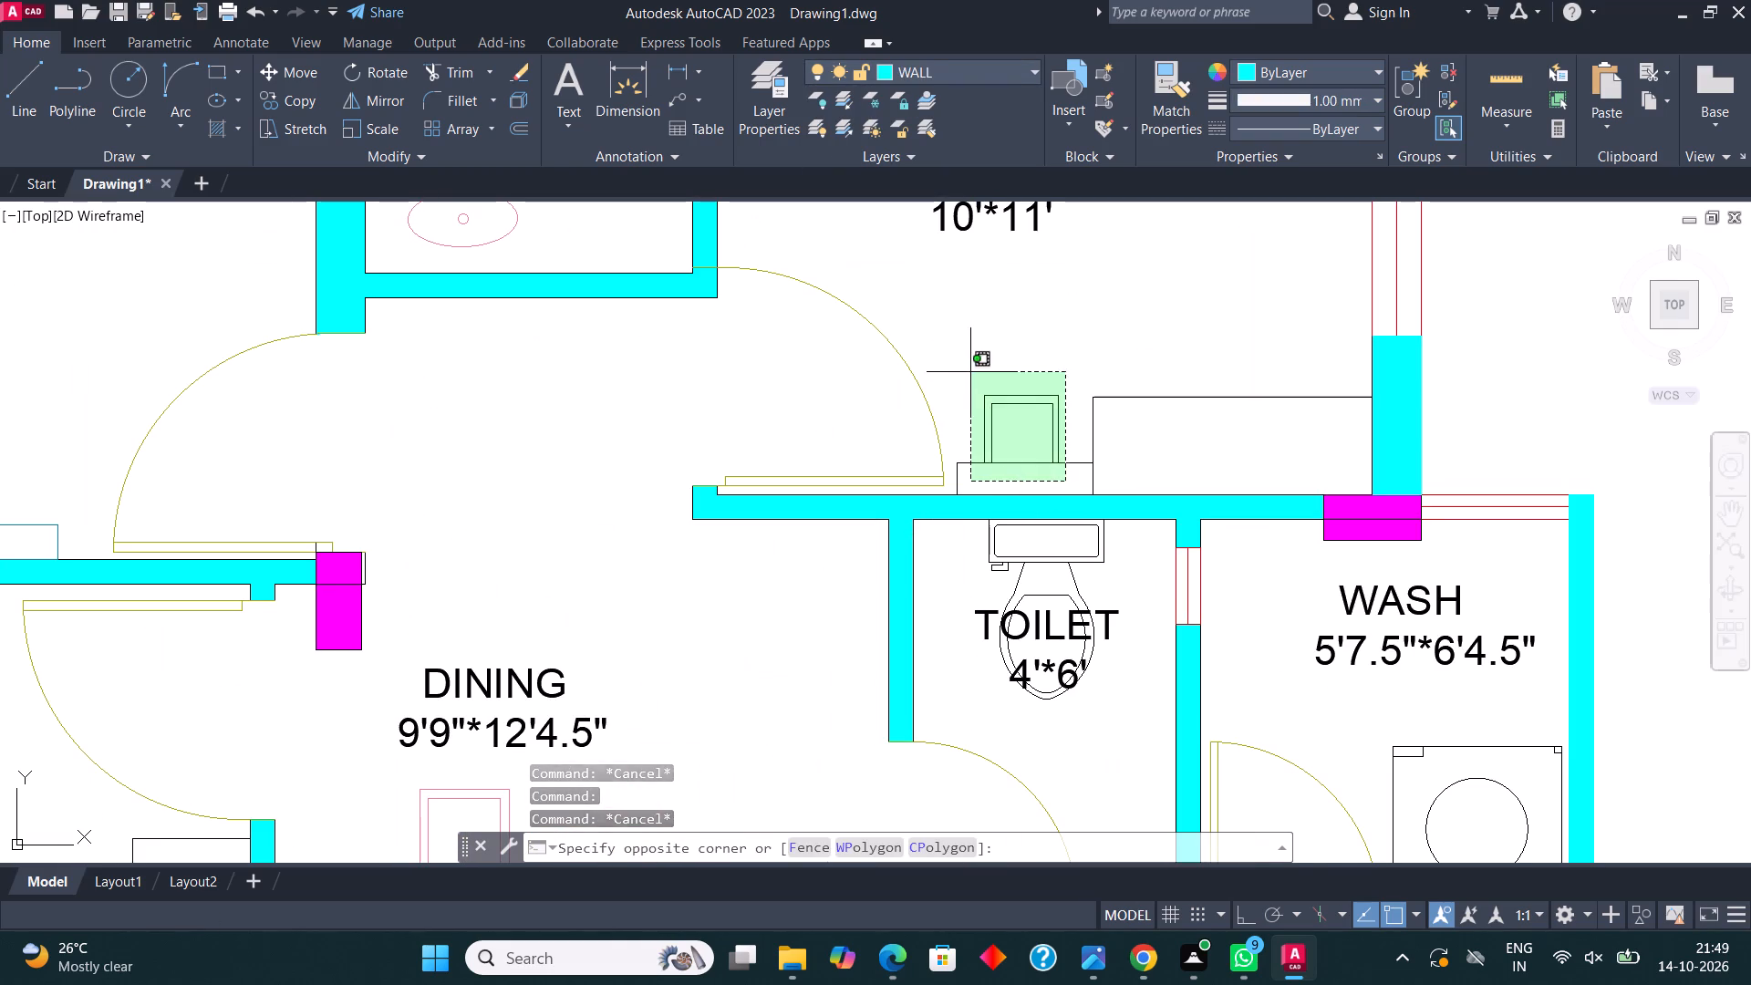
left_click(970, 372)
left_click(979, 73)
left_click(968, 208)
key("Escape")
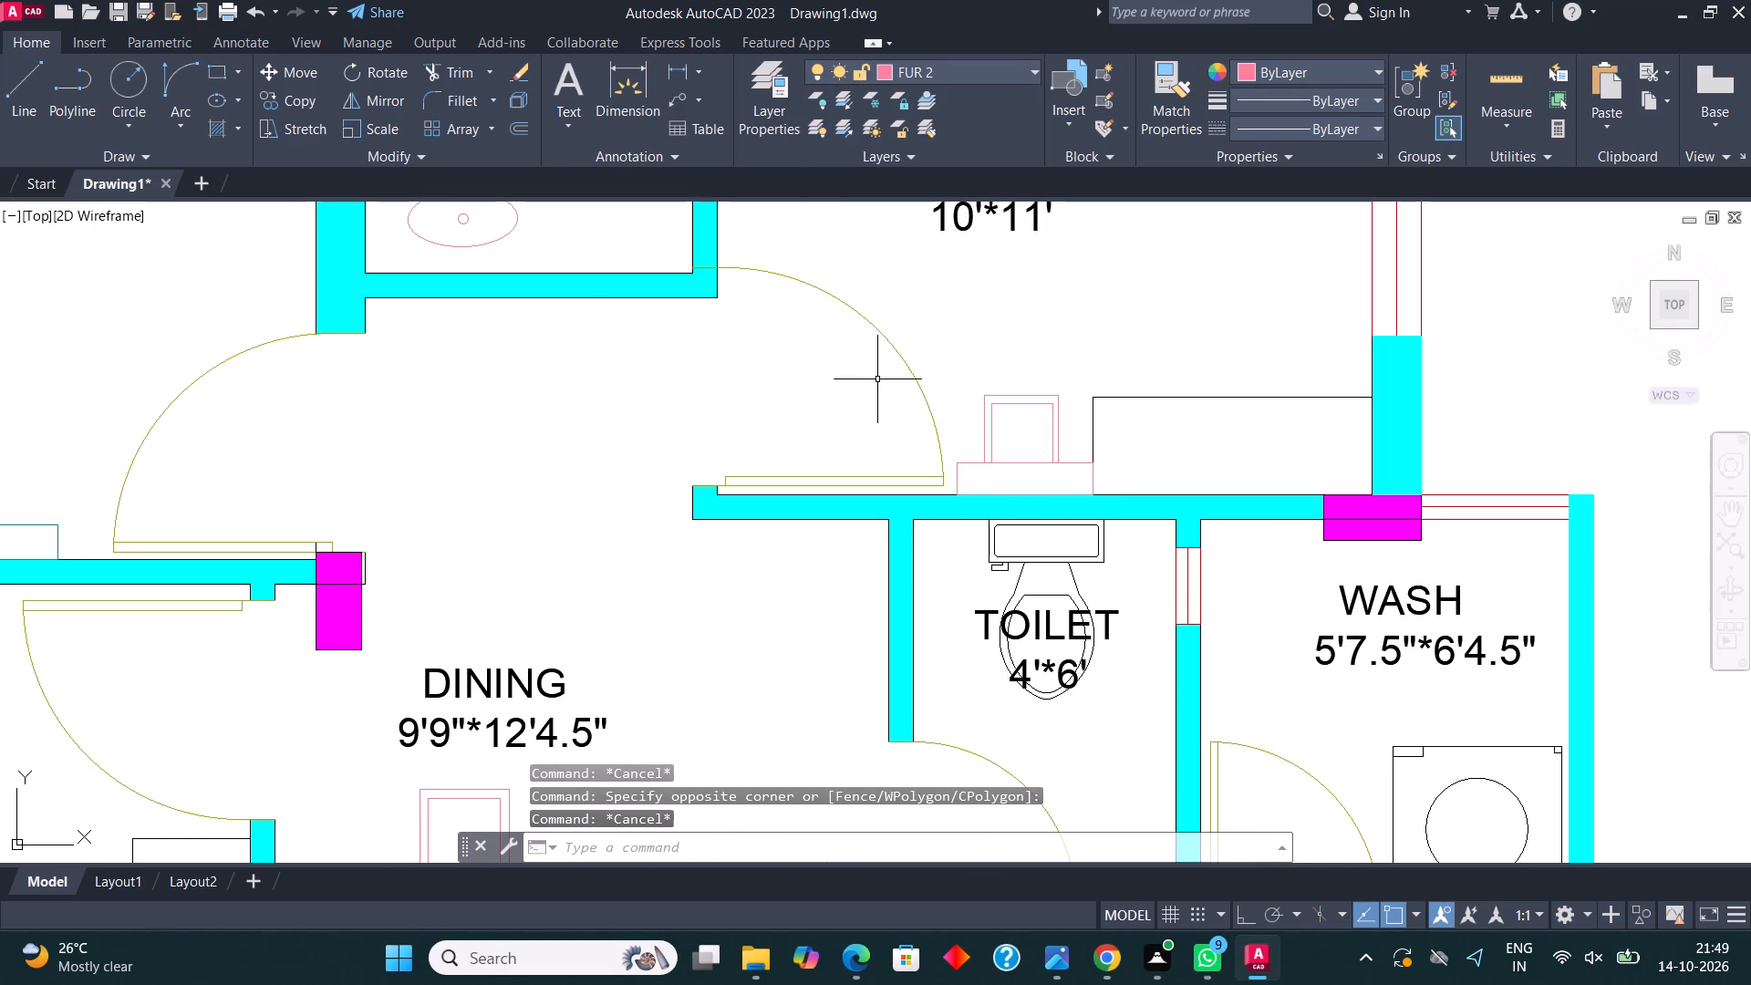
Assign the WC in the 4'*6' Toilet and all parts of the washing machine in the Wash to layer FUR 2.
scroll(969, 538, "down", 2)
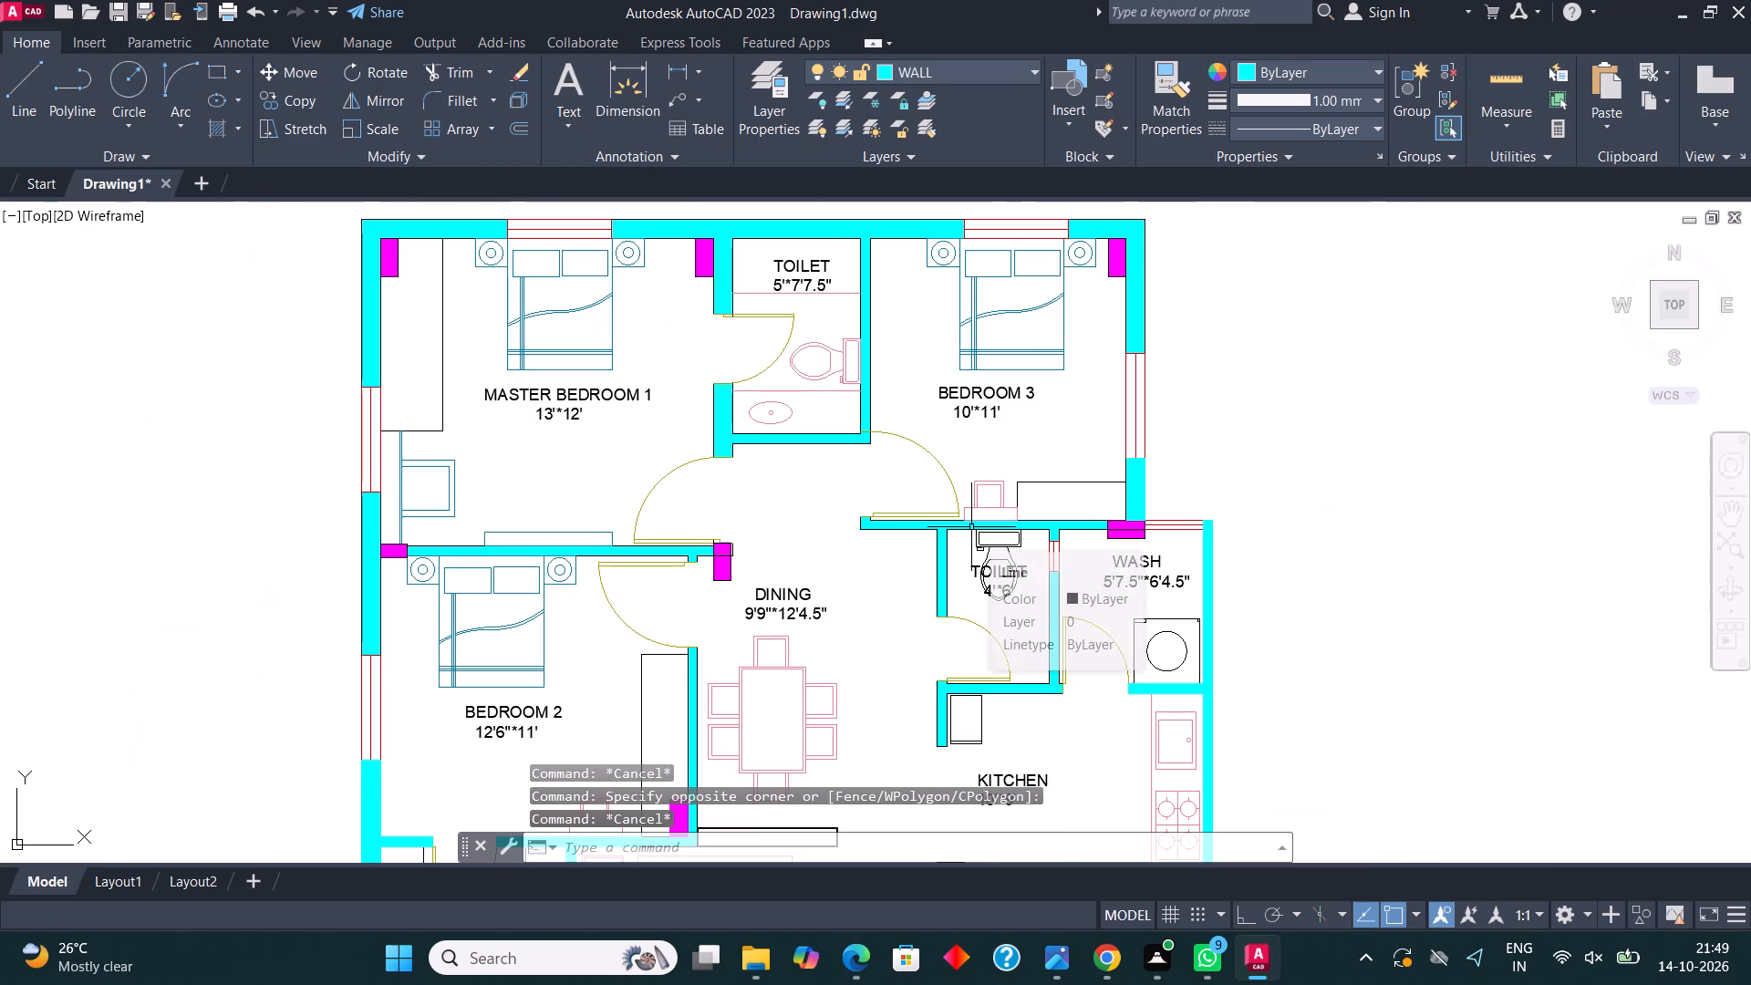
middle_click_drag(930, 541, 953, 368)
scroll(1085, 390, "up", 1)
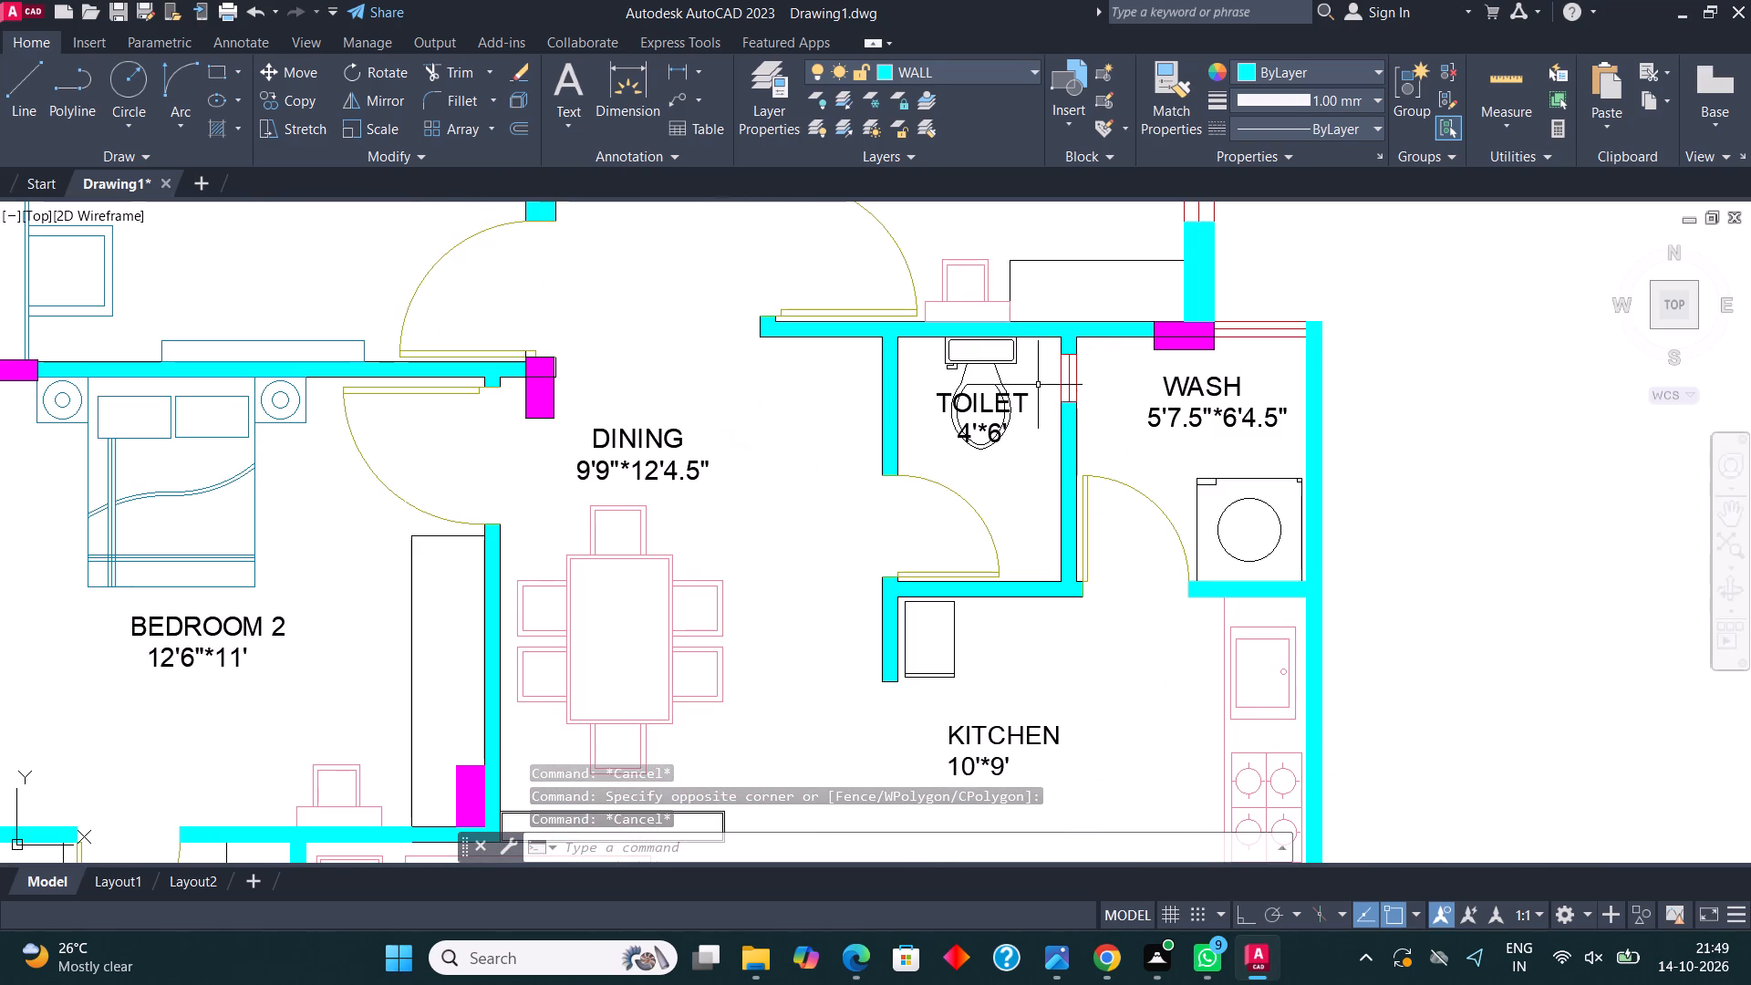
left_click(1019, 373)
left_click(996, 355)
left_click(1286, 568)
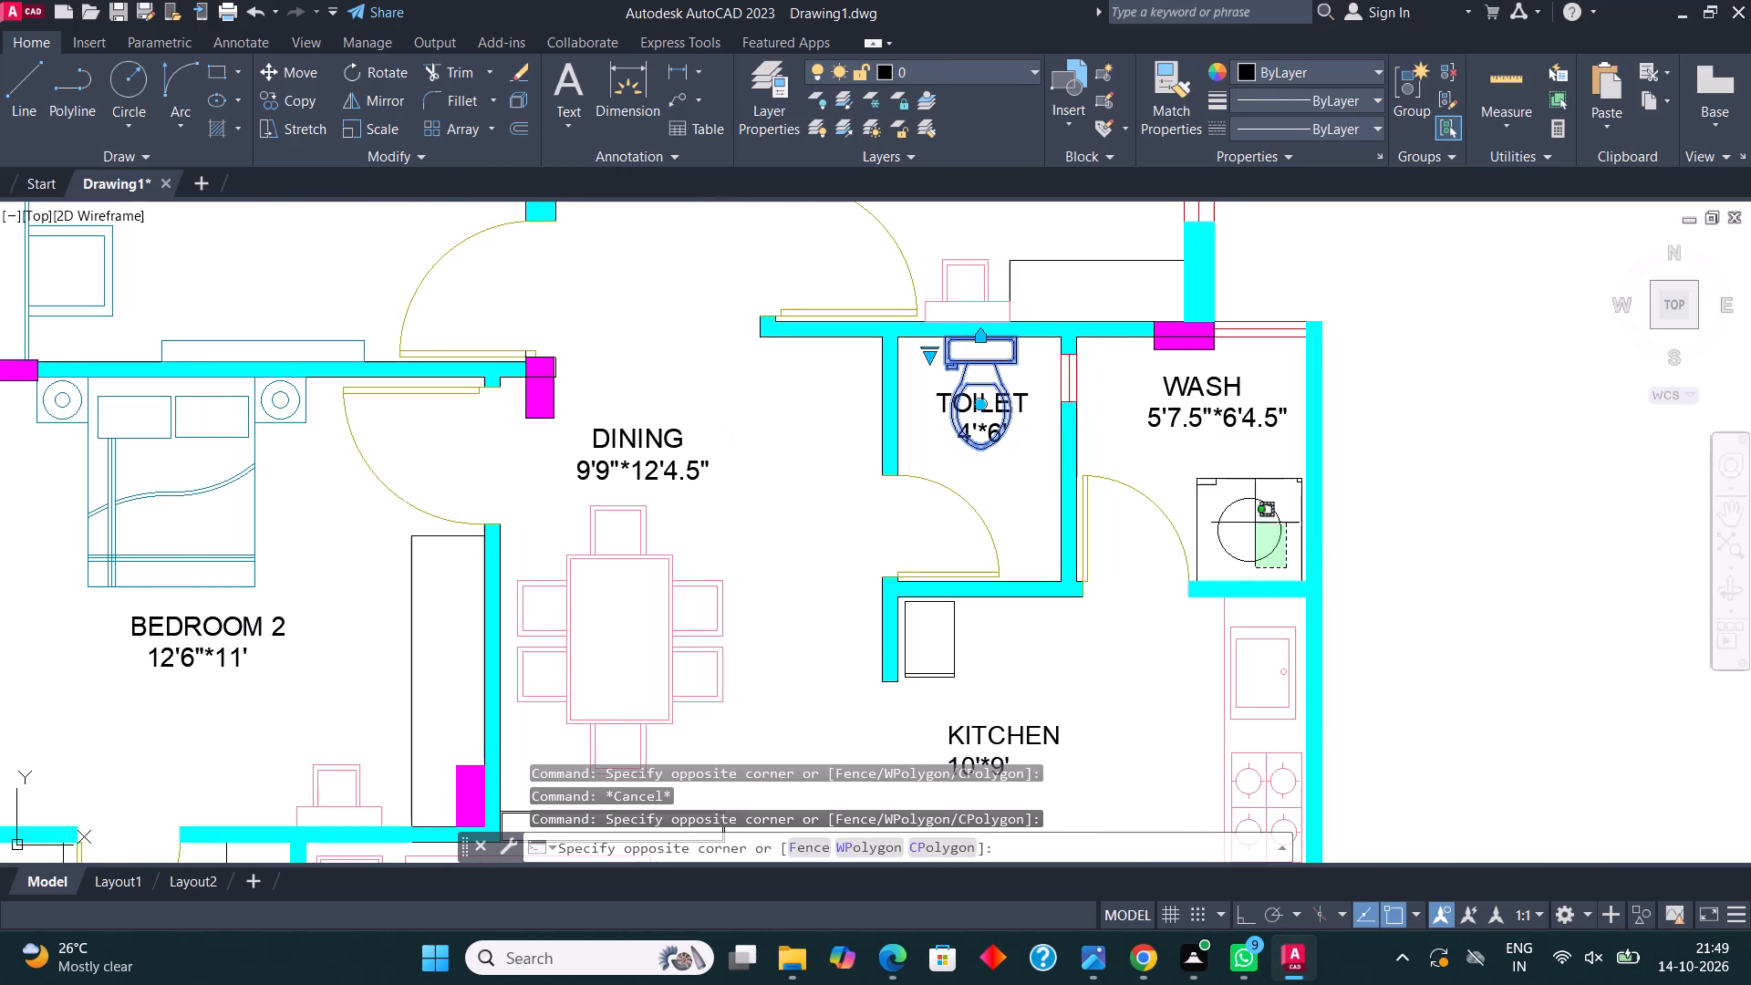
left_click(1205, 468)
scroll(1252, 493, "up", 3)
left_click(1420, 444)
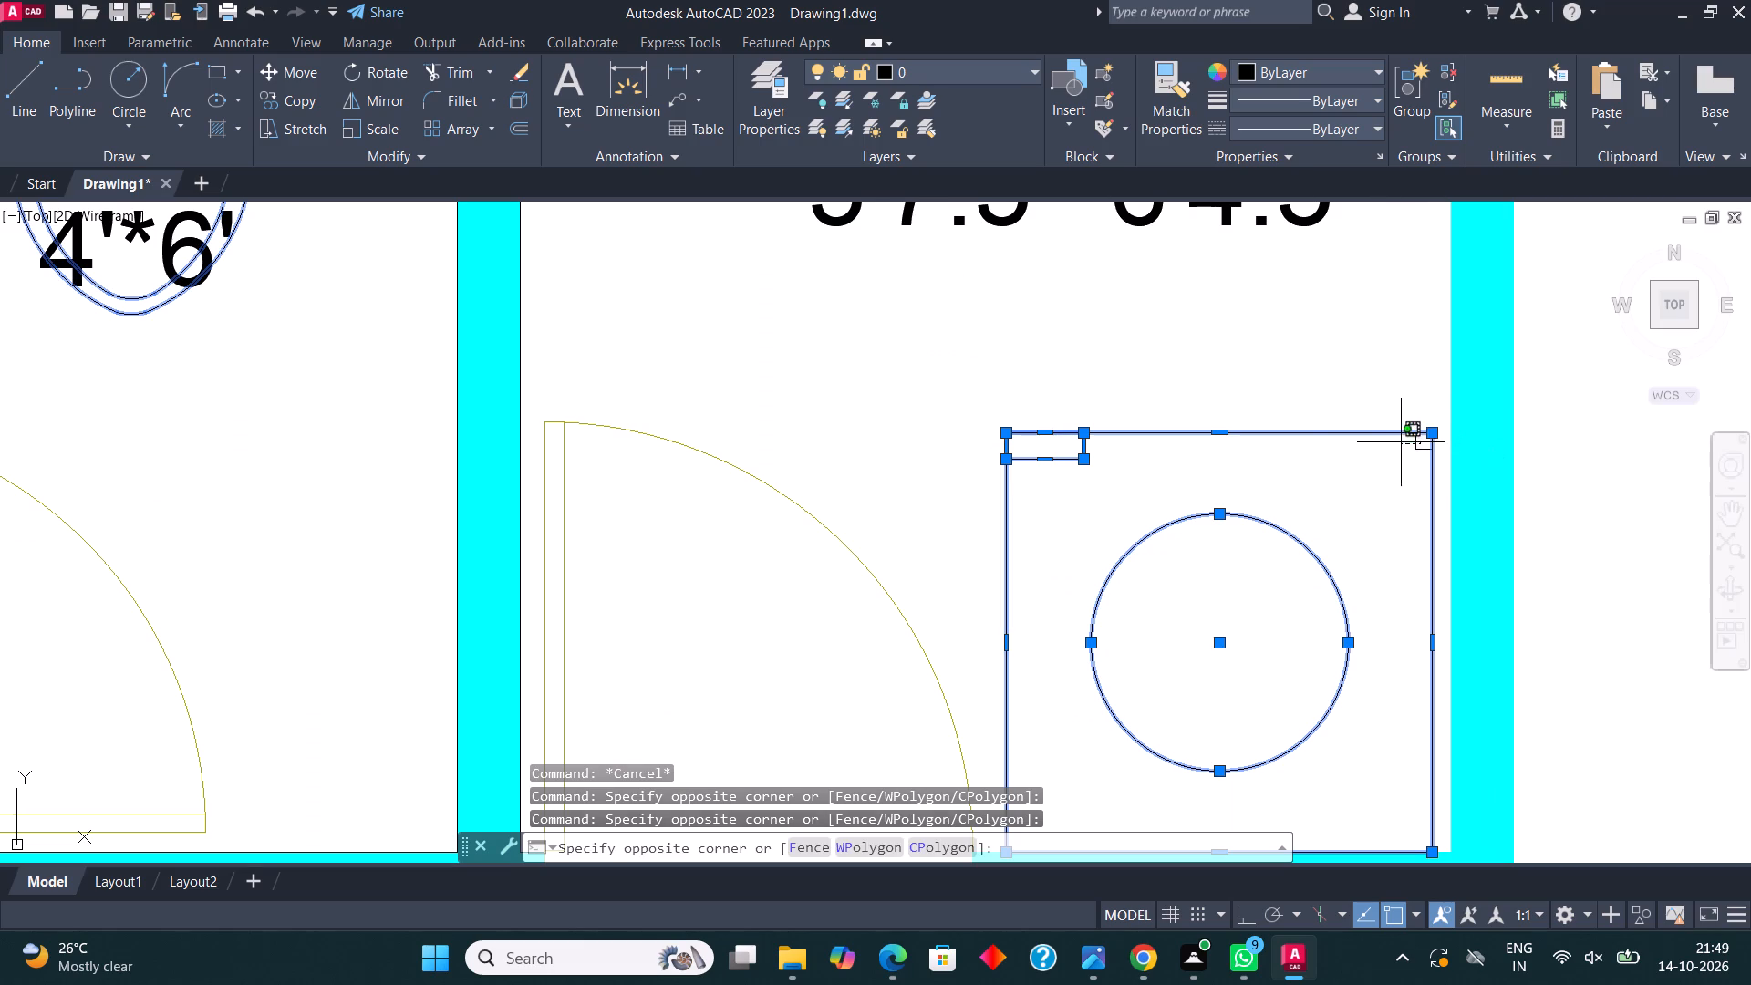
left_click(1401, 442)
left_click(914, 60)
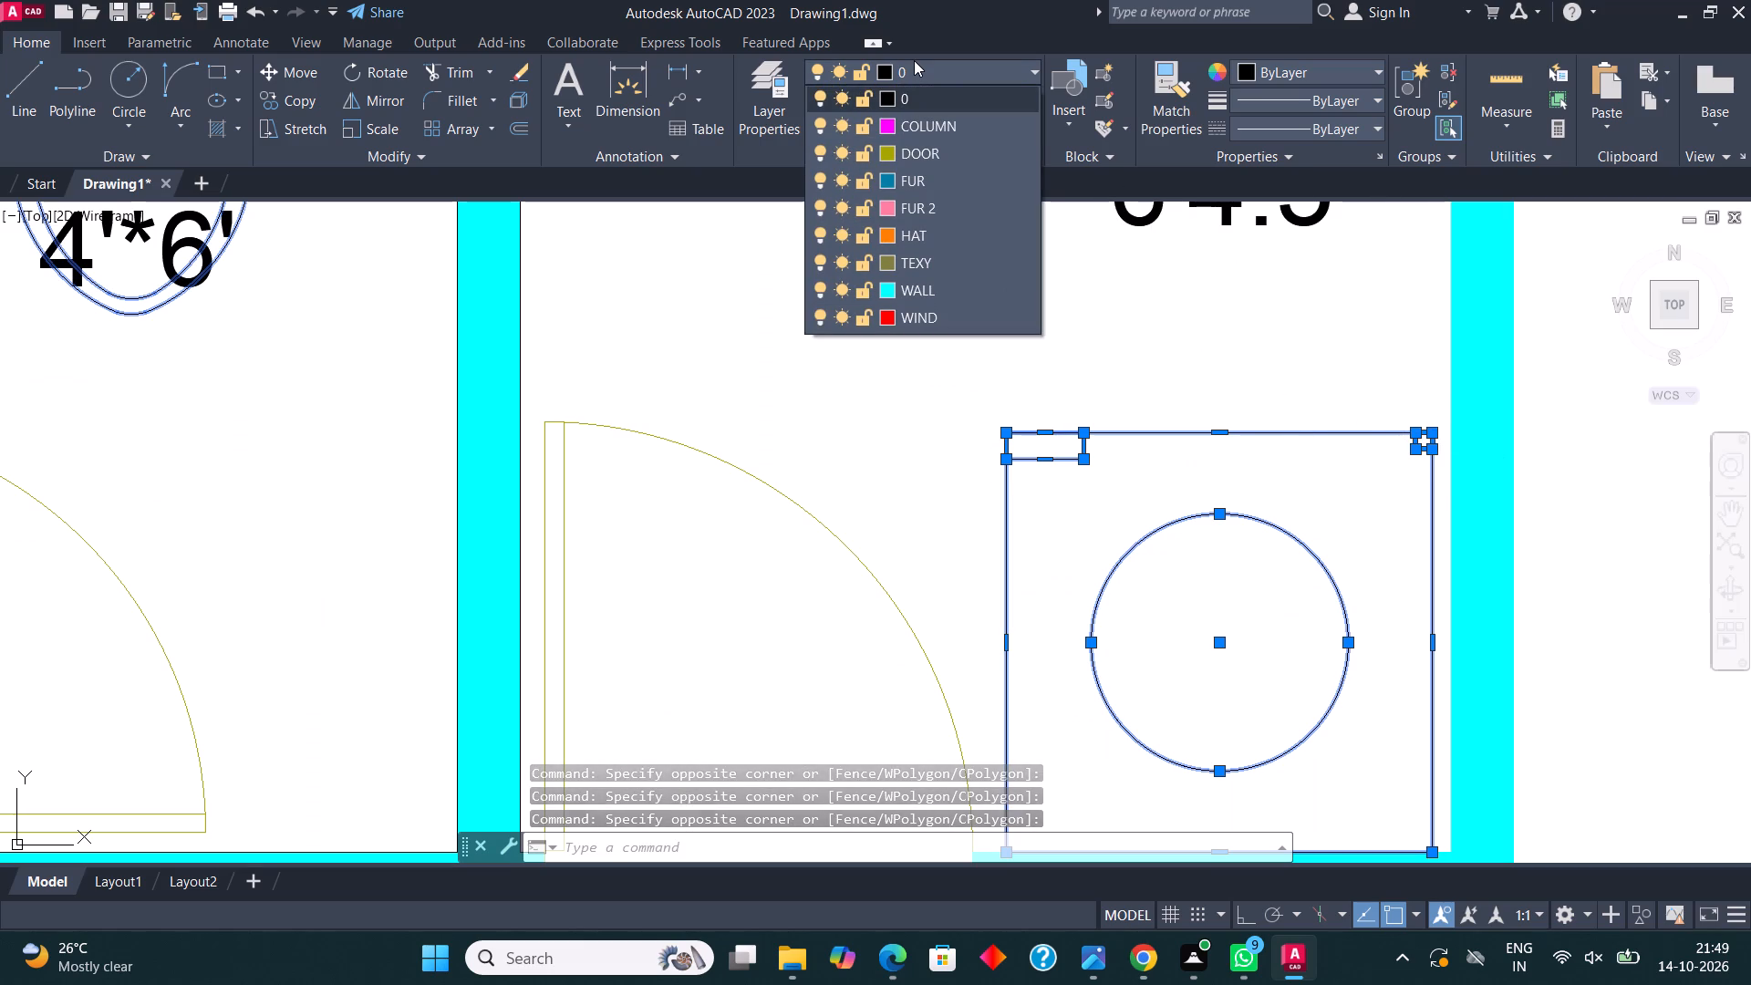
left_click(935, 205)
scroll(955, 428, "down", 2)
key("Escape")
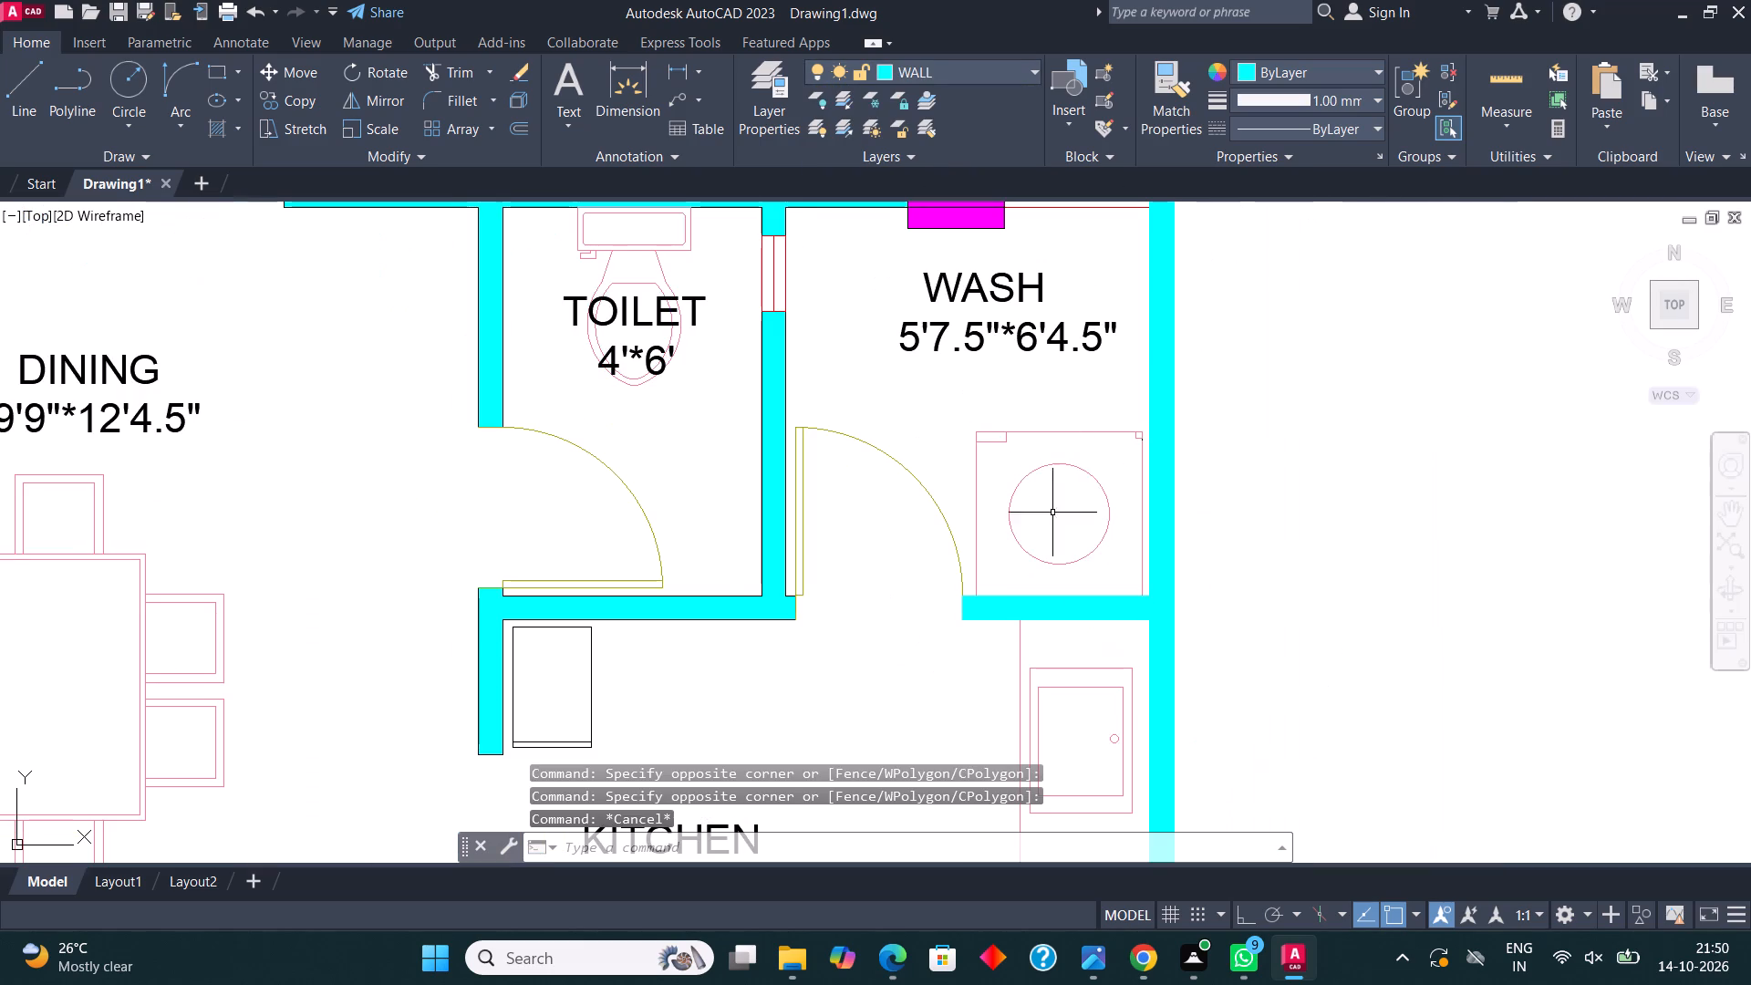
Assign the refrigerator outline in the Kitchen corner beside the 4'*6' Toilet to layer FUR.
scroll(874, 559, "down", 1)
middle_click_drag(931, 524, 1109, 394)
scroll(888, 565, "up", 1)
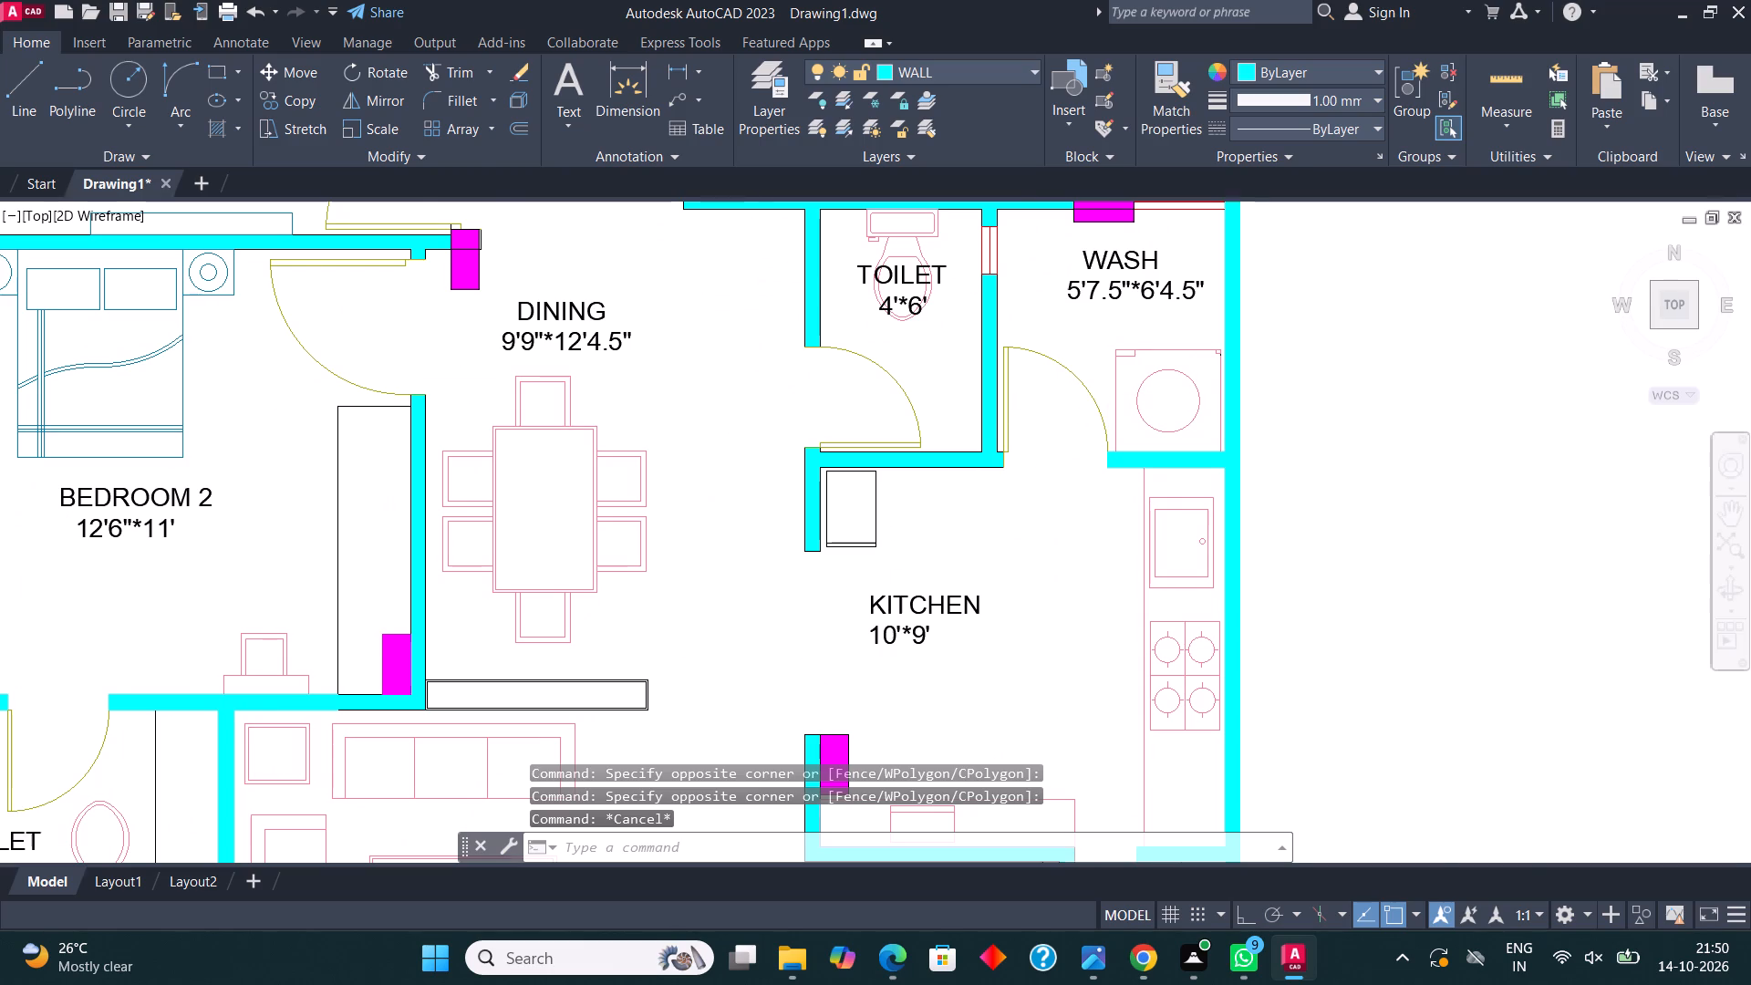
scroll(888, 565, "up", 1)
left_click(879, 564)
left_click(725, 417)
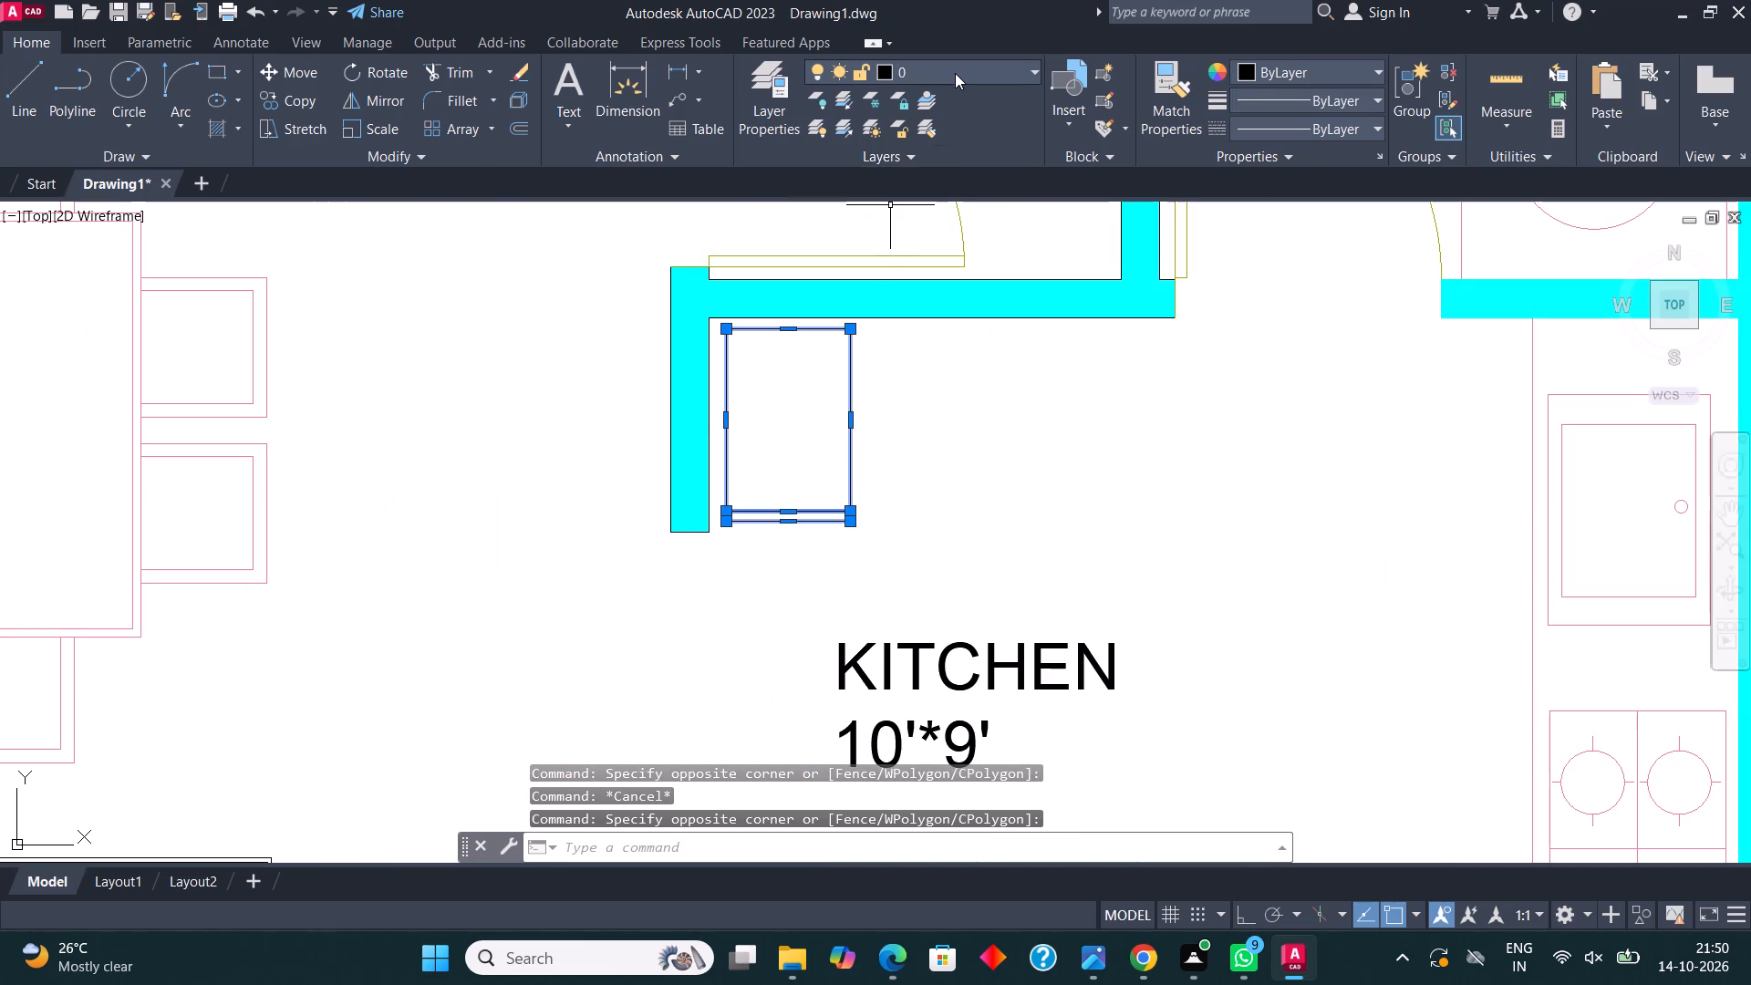
left_click(955, 73)
left_click(947, 181)
key("Escape")
Assign the narrow double-outlined rectangle between the Dining area and the Drawing Room to layer WALL.
scroll(894, 482, "down", 2)
middle_click_drag(949, 513, 1017, 471)
scroll(1010, 514, "down", 2)
scroll(889, 539, "up", 3)
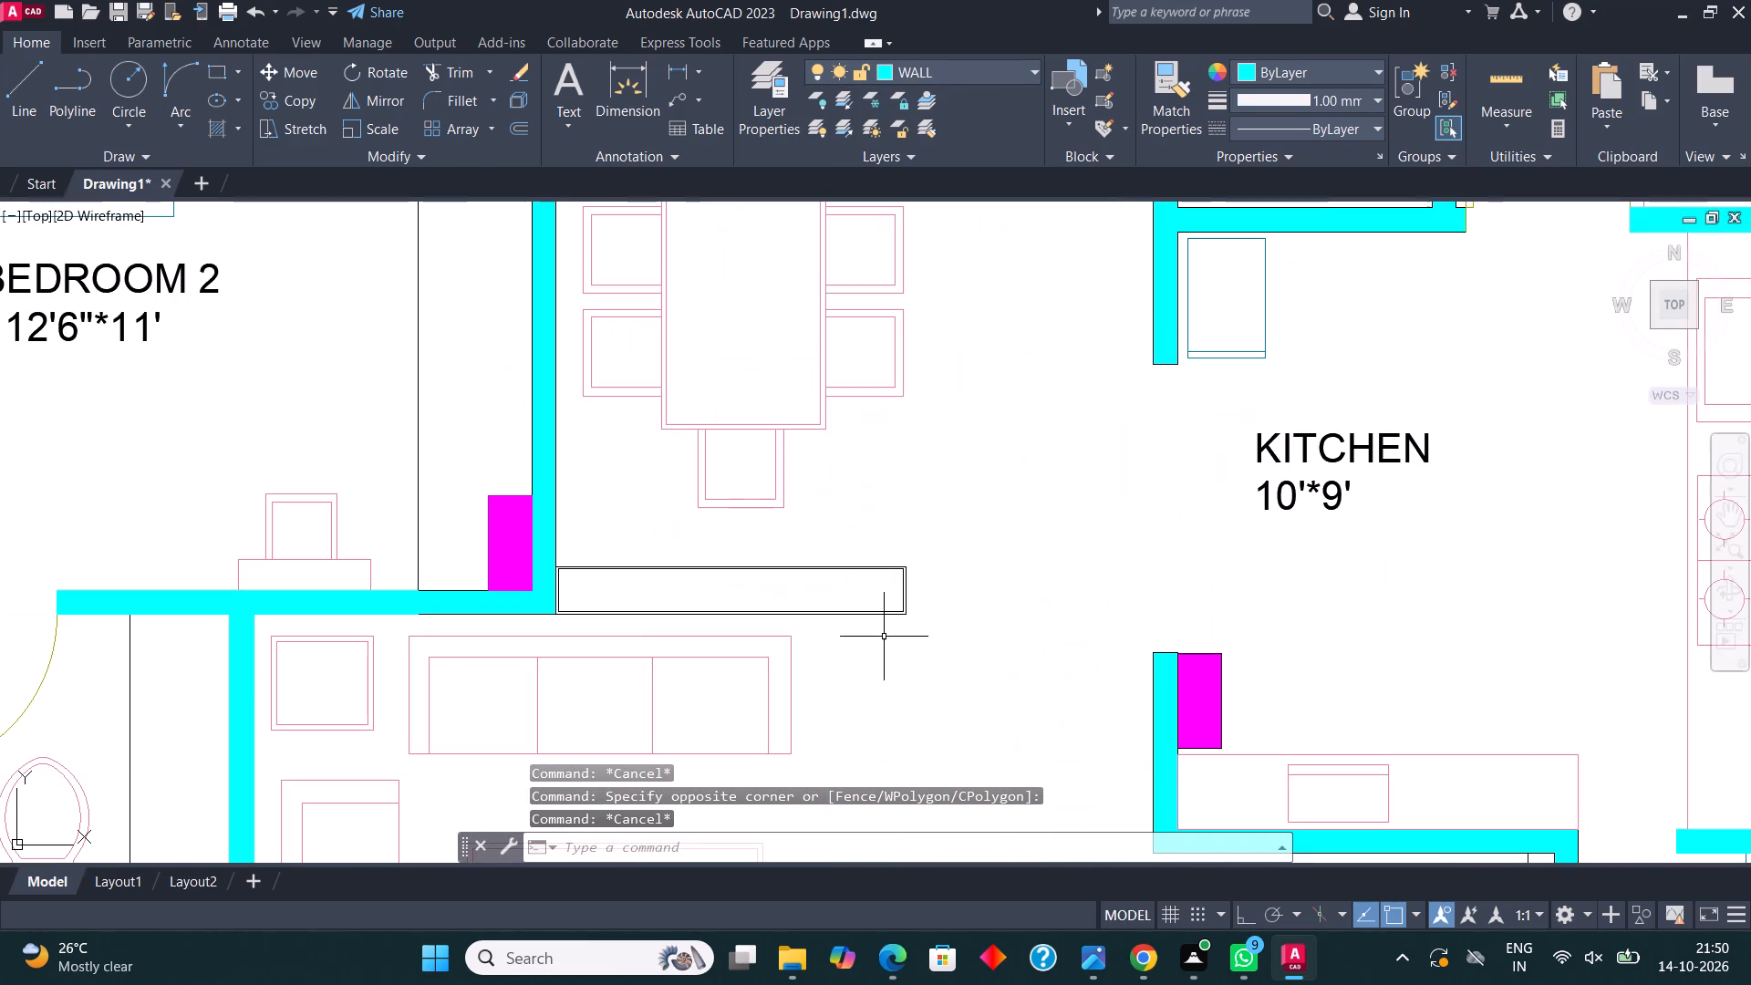
left_click(886, 639)
left_click(868, 541)
left_click(911, 601)
left_click(897, 585)
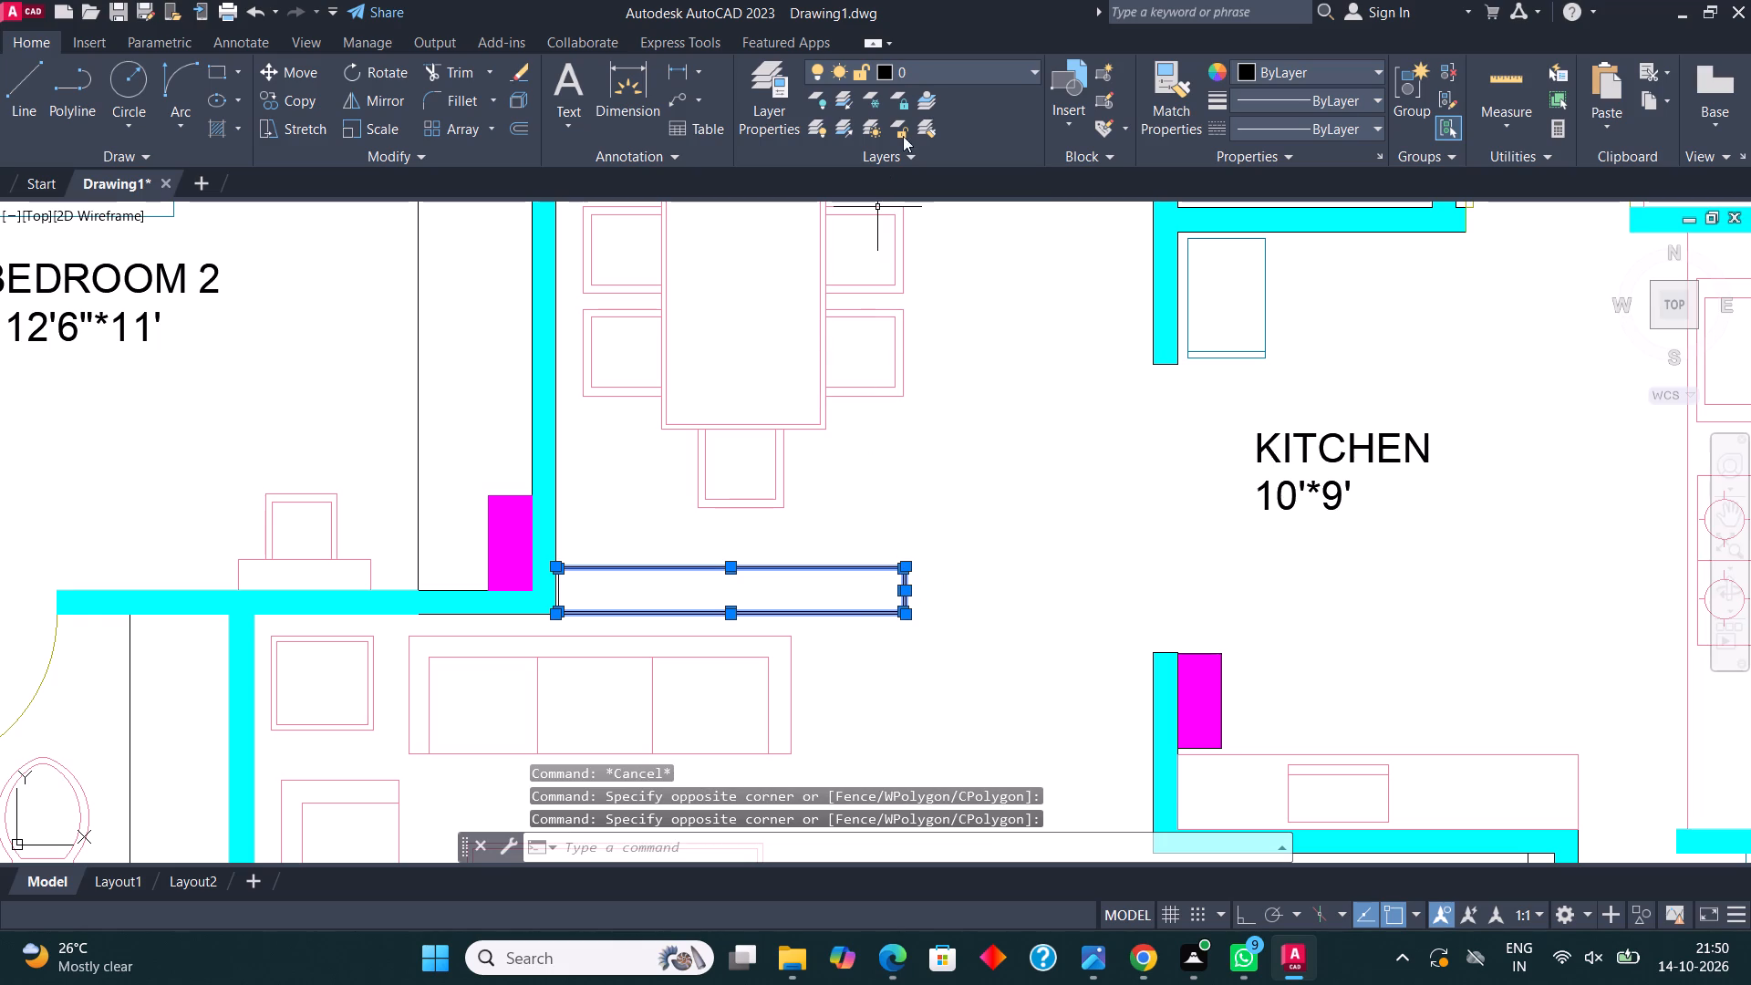
left_click(941, 70)
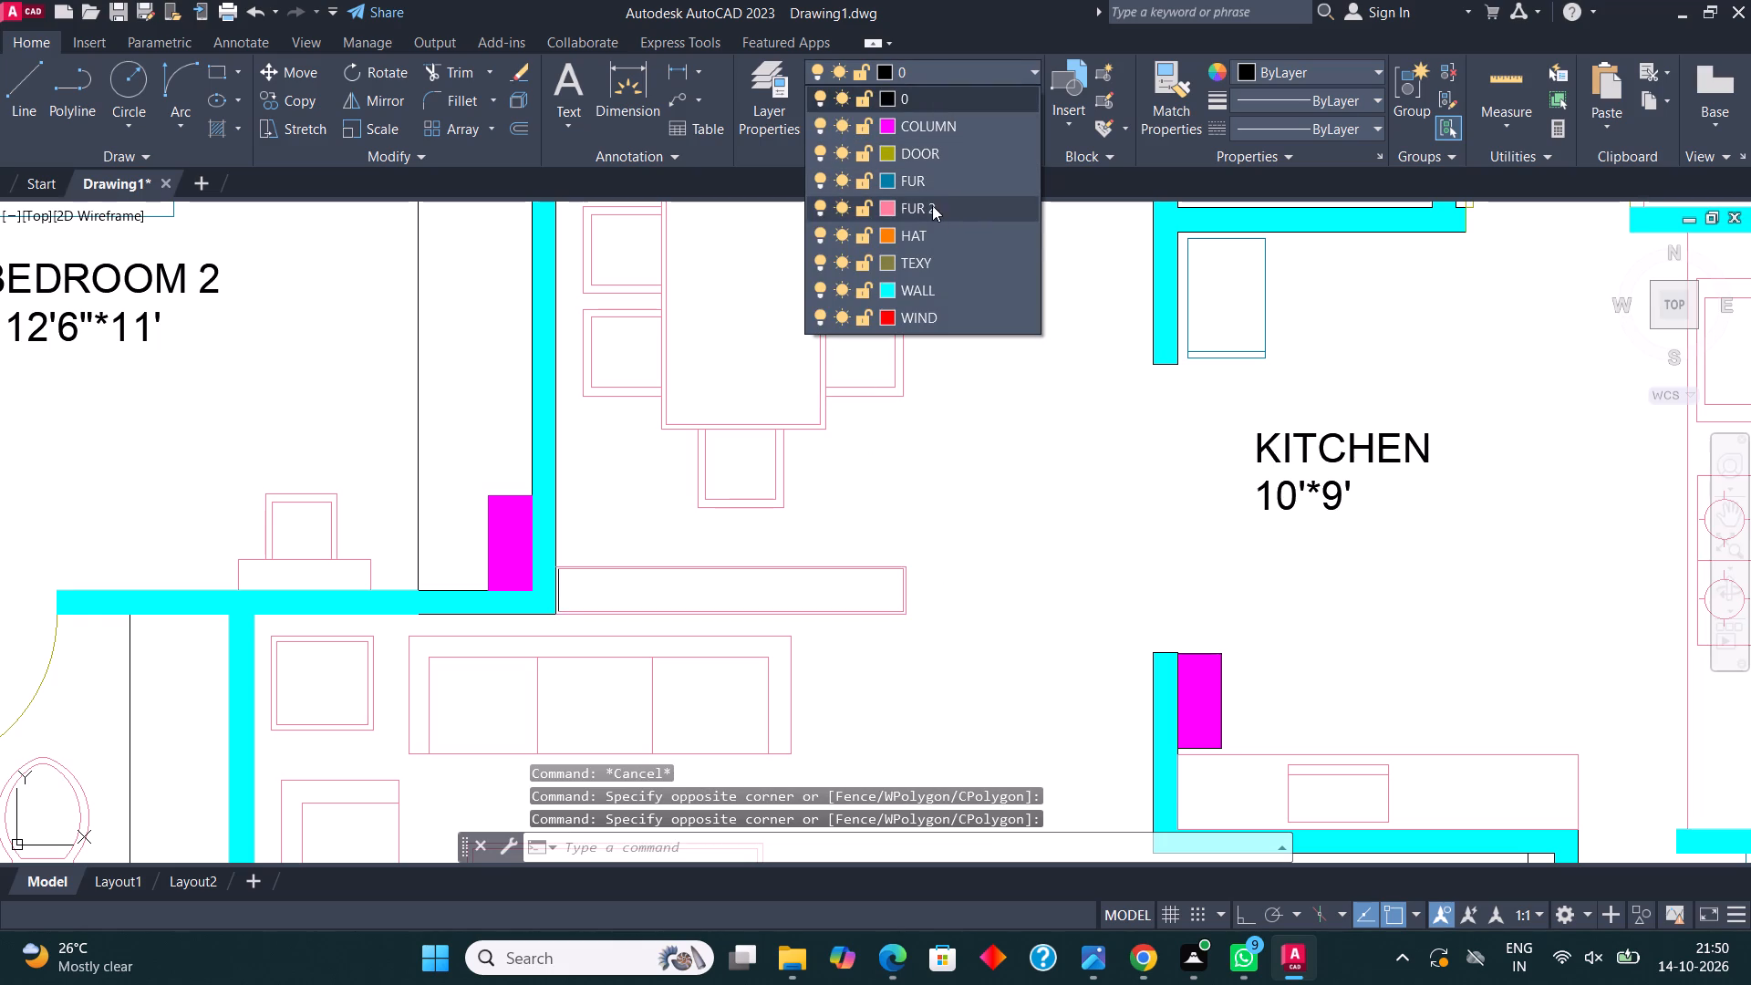
left_click(937, 300)
key("Escape")
Assign the two vertical dividing lines in the 7'3"*5' Toilet to layer FUR 2.
scroll(915, 522, "down", 2)
middle_click_drag(909, 512, 916, 382)
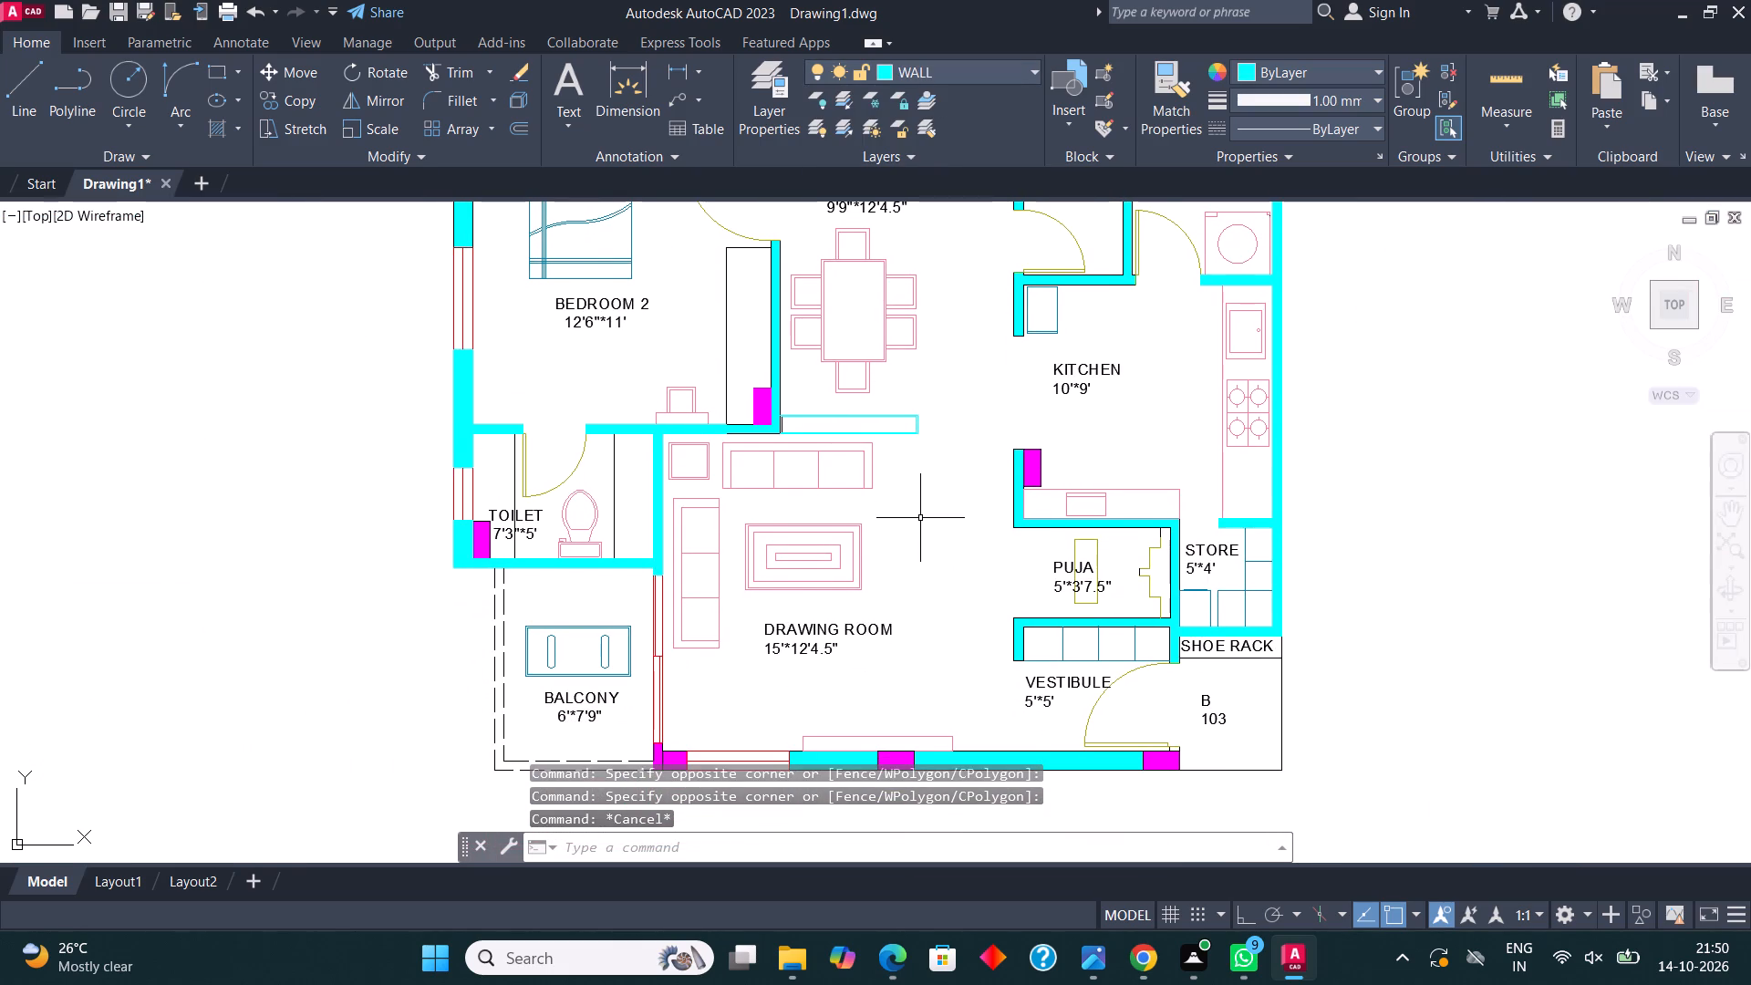
middle_click_drag(927, 524, 978, 591)
scroll(679, 566, "up", 2)
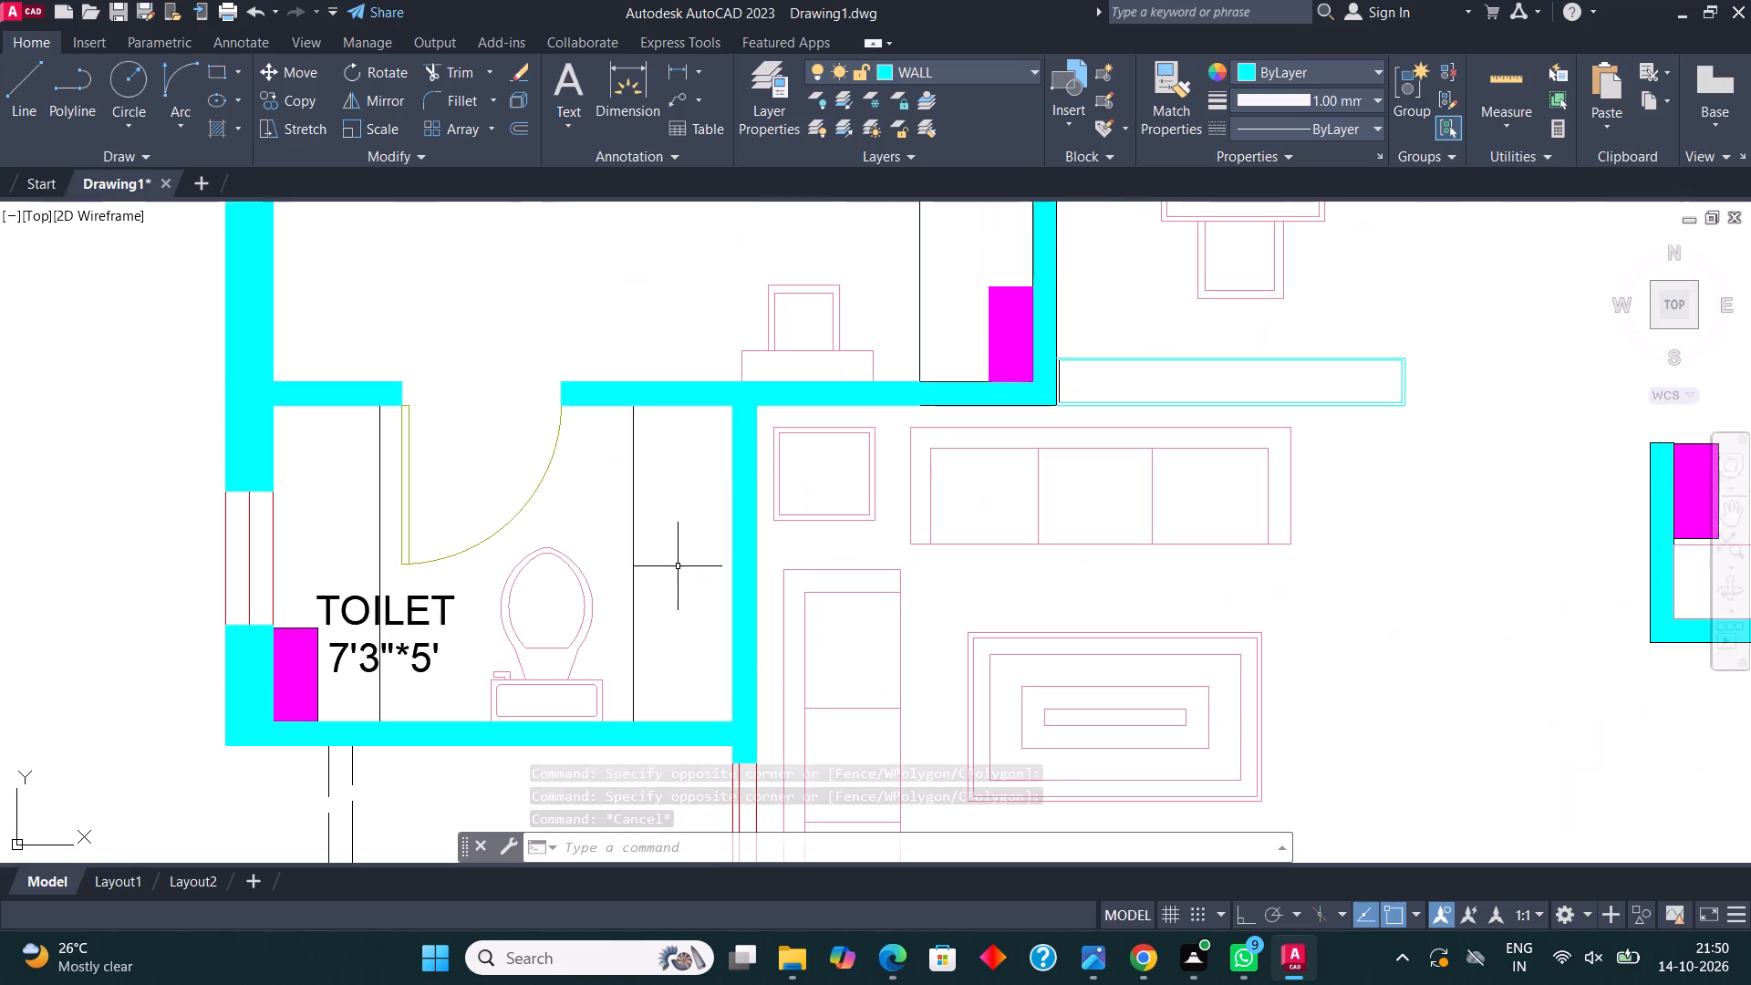
left_click(674, 546)
left_click(610, 461)
left_click(385, 502)
left_click(366, 493)
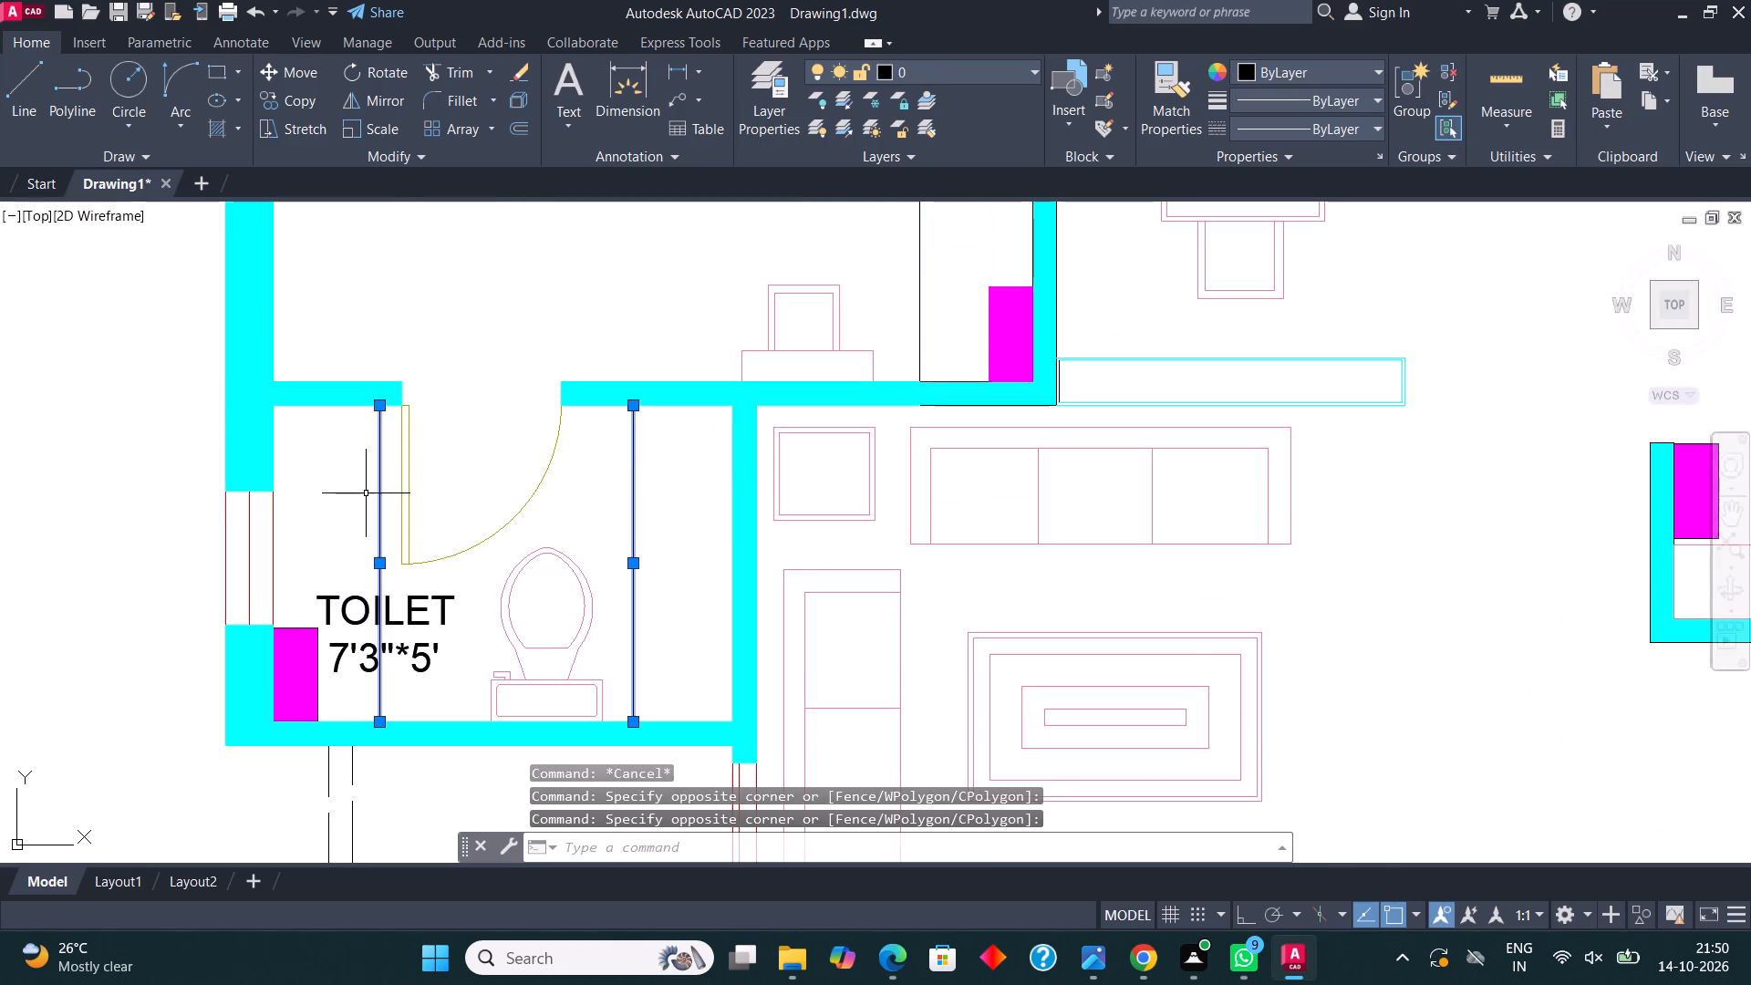
scroll(590, 531, "down", 3)
middle_click_drag(959, 418, 1013, 634)
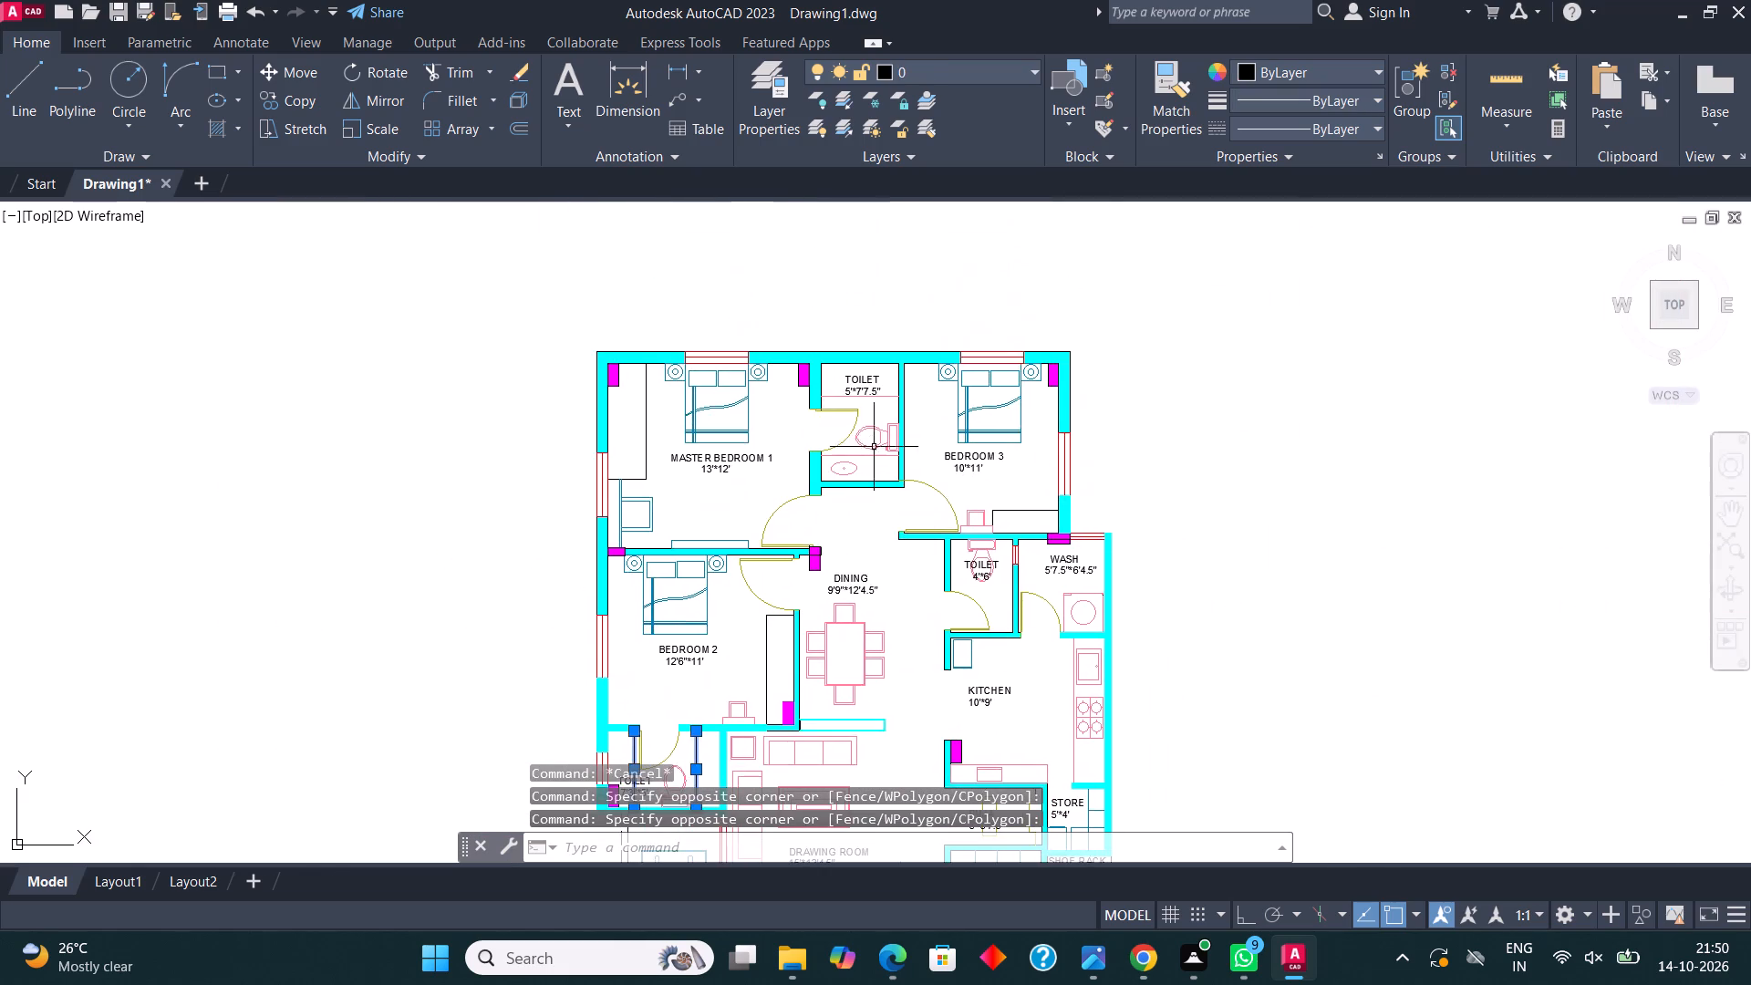
scroll(876, 402, "up", 3)
left_click(989, 68)
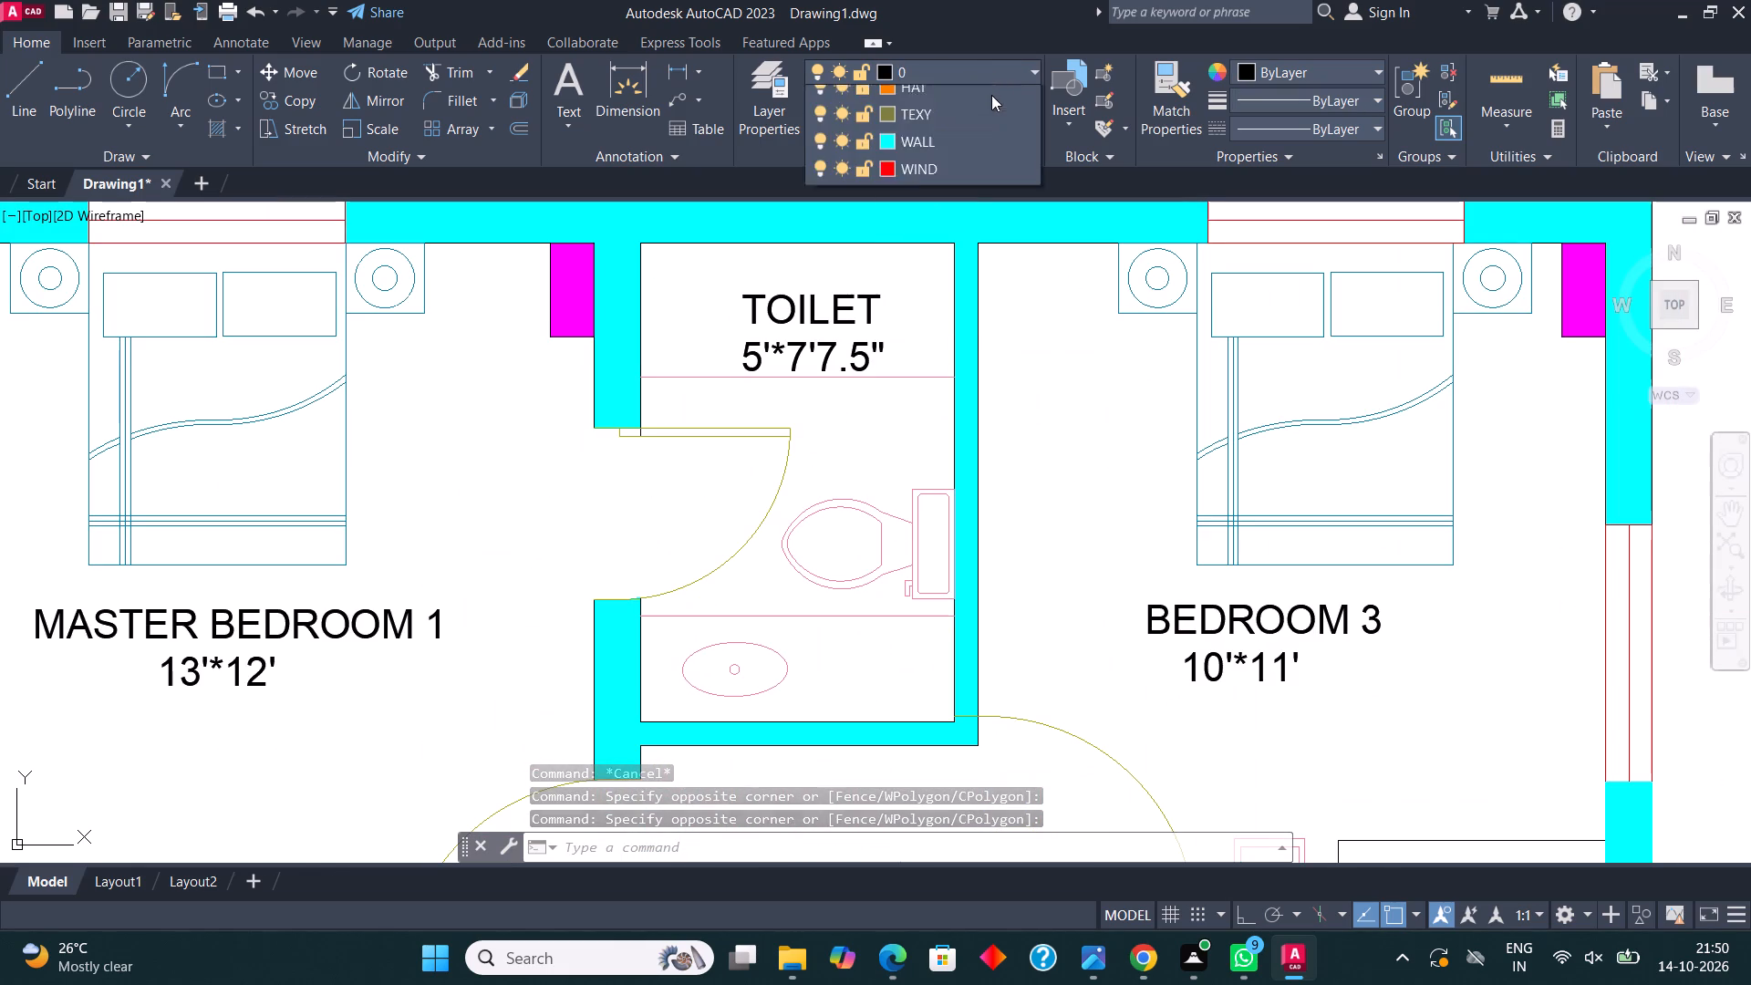
left_click(950, 211)
key("Escape")
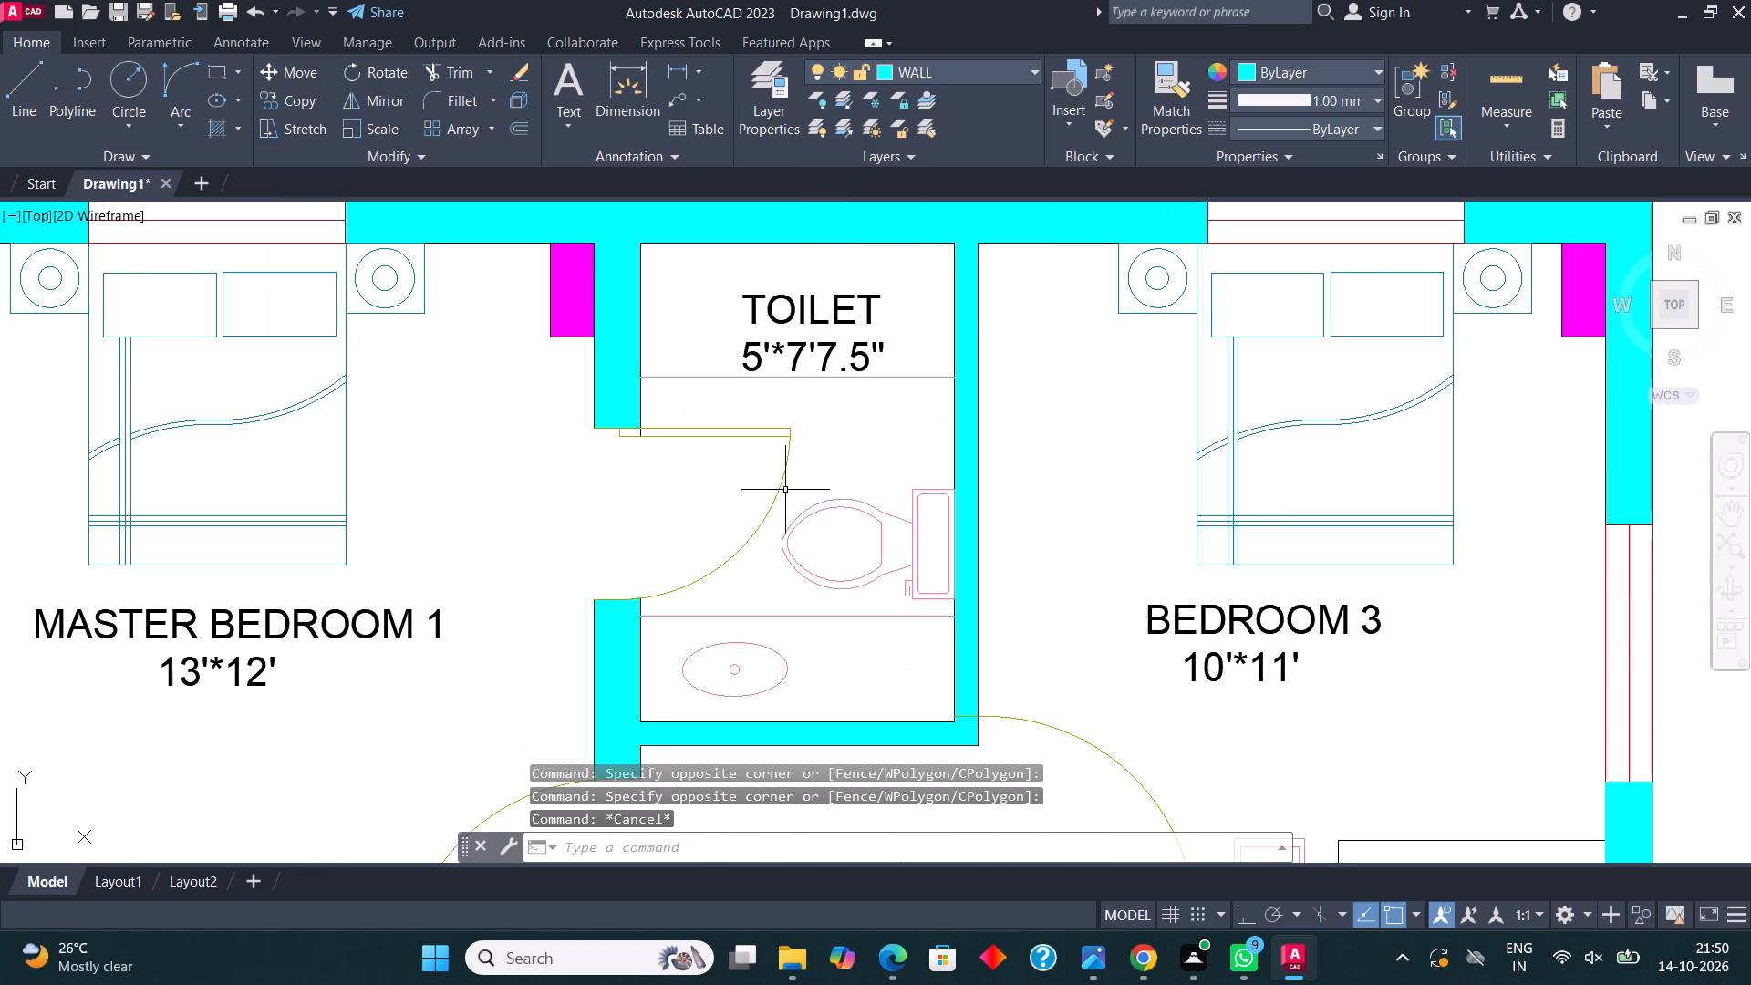
Make HAT the current layer.
middle_click_drag(791, 486, 839, 450)
scroll(834, 488, "down", 2)
middle_click_drag(829, 484, 834, 451)
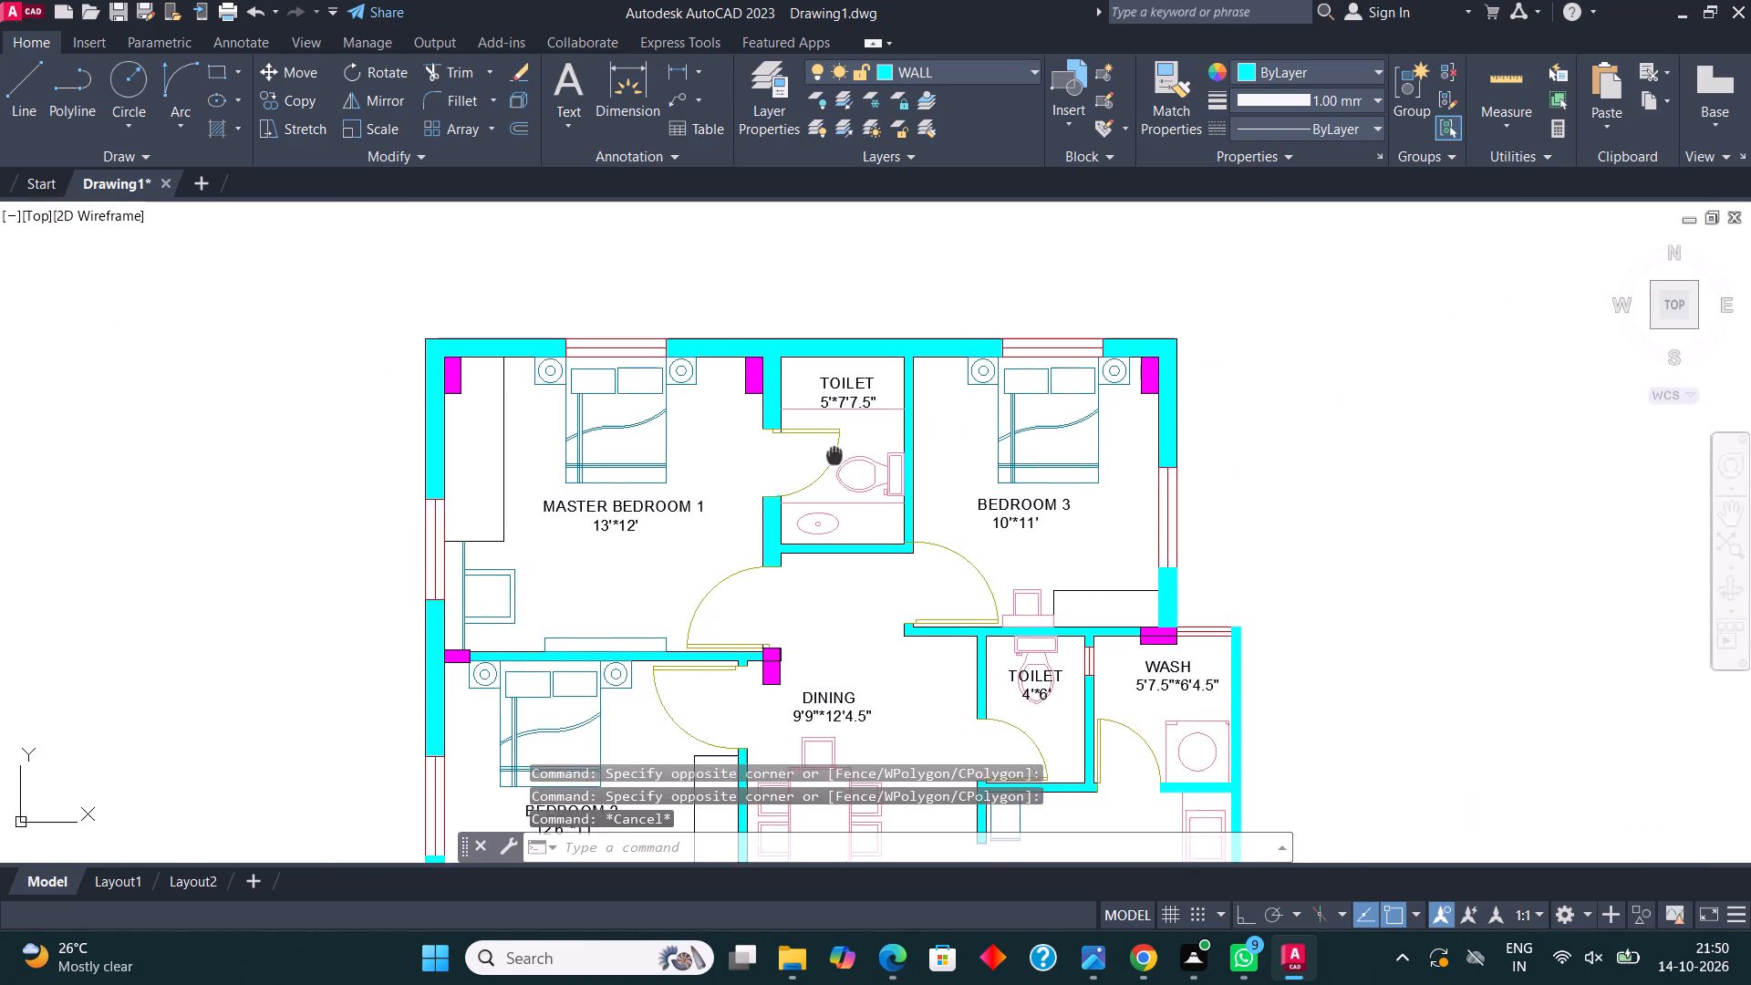
middle_click_drag(834, 451, 843, 358)
middle_click_drag(884, 487, 894, 441)
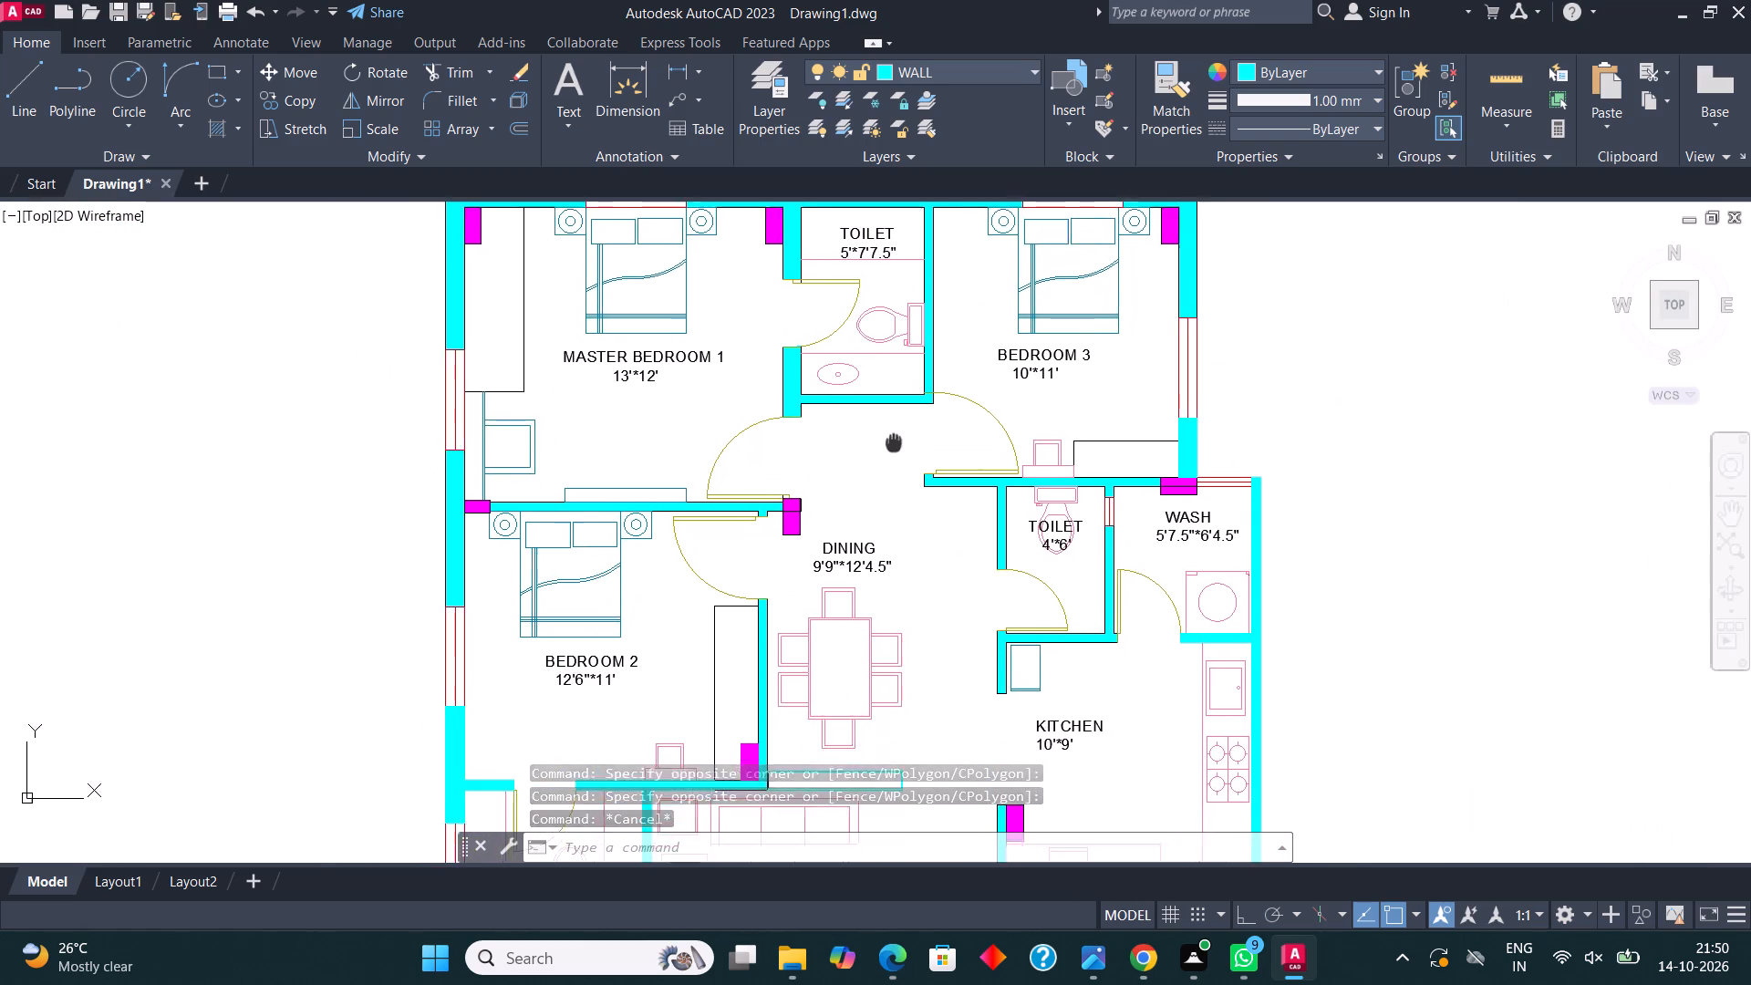
middle_click_drag(894, 441, 898, 324)
scroll(739, 514, "up", 2)
scroll(739, 514, "down", 3)
middle_click_drag(755, 493, 769, 567)
scroll(619, 398, "up", 3)
middle_click_drag(681, 467, 714, 515)
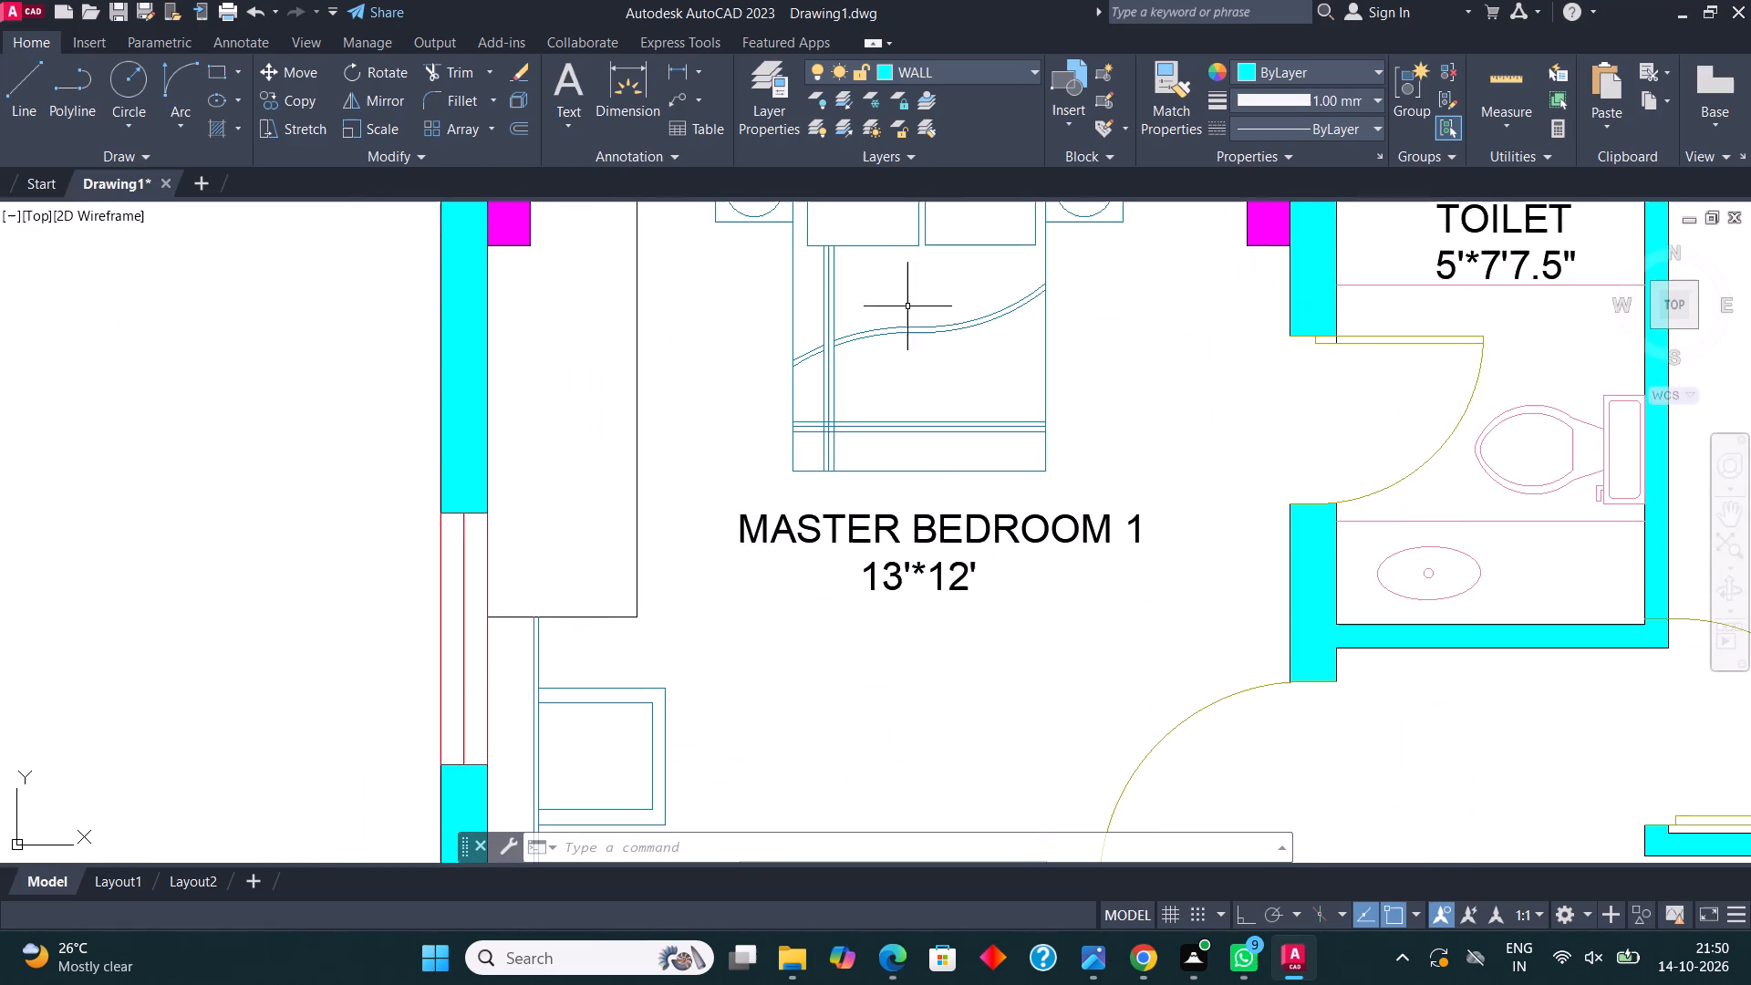
left_click(969, 66)
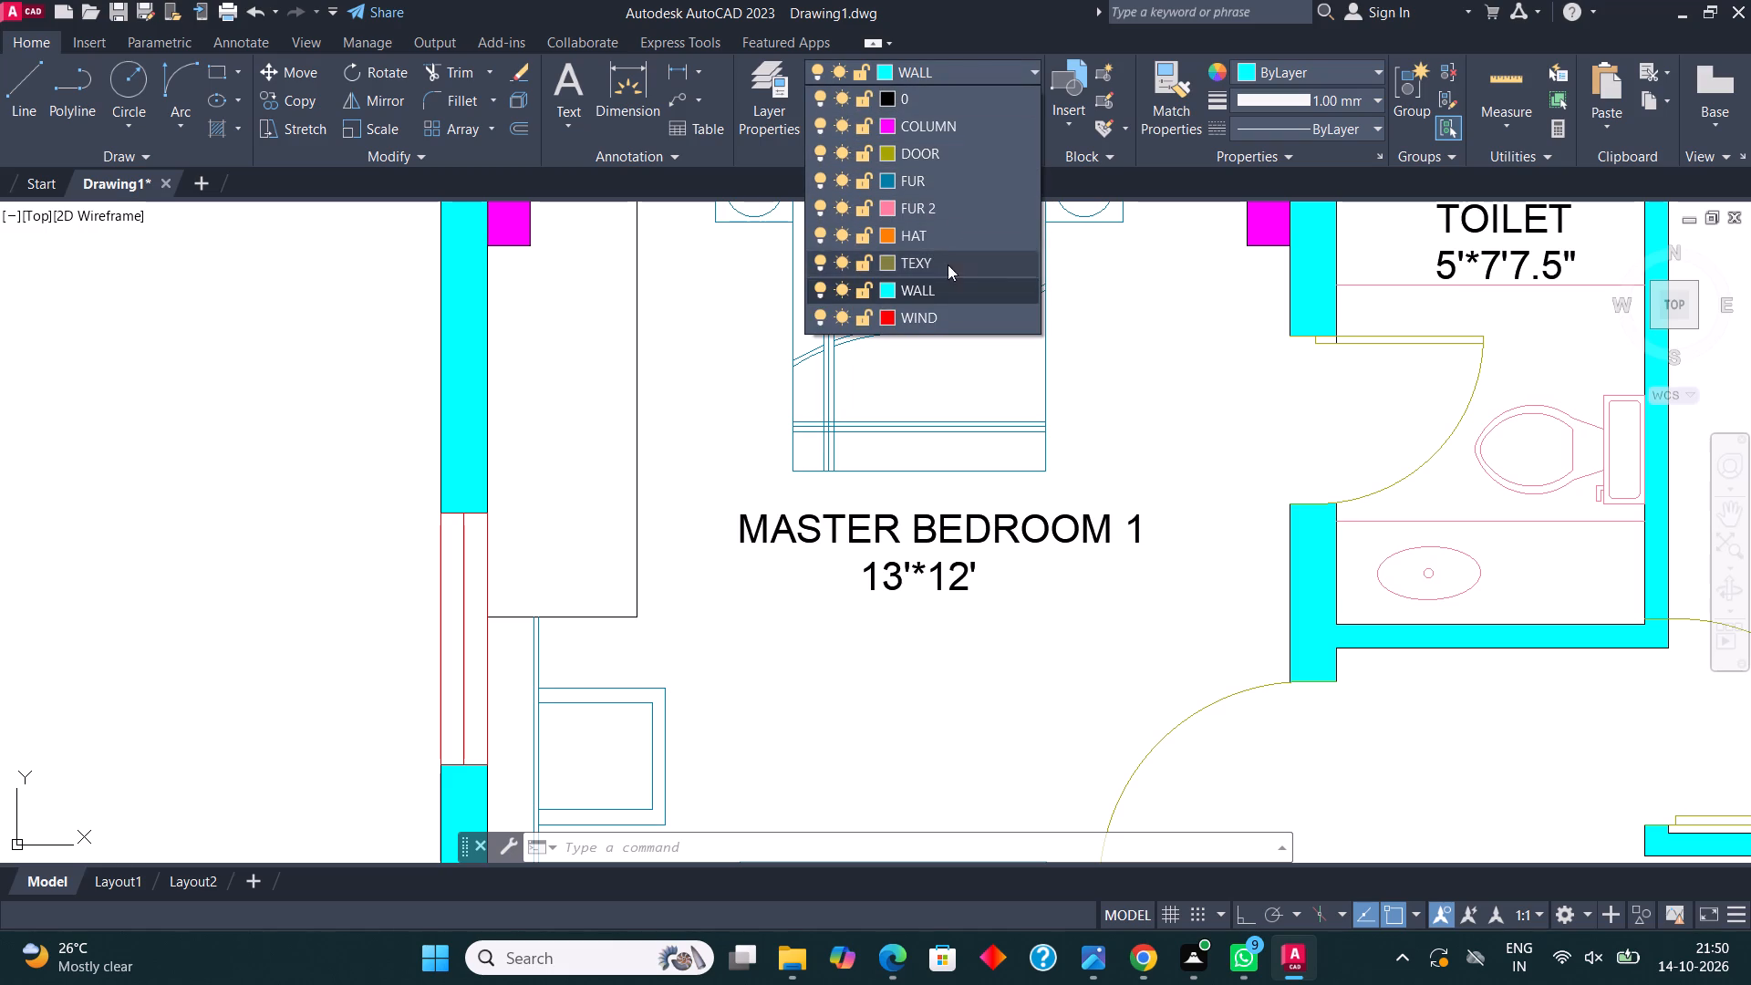
left_click(946, 271)
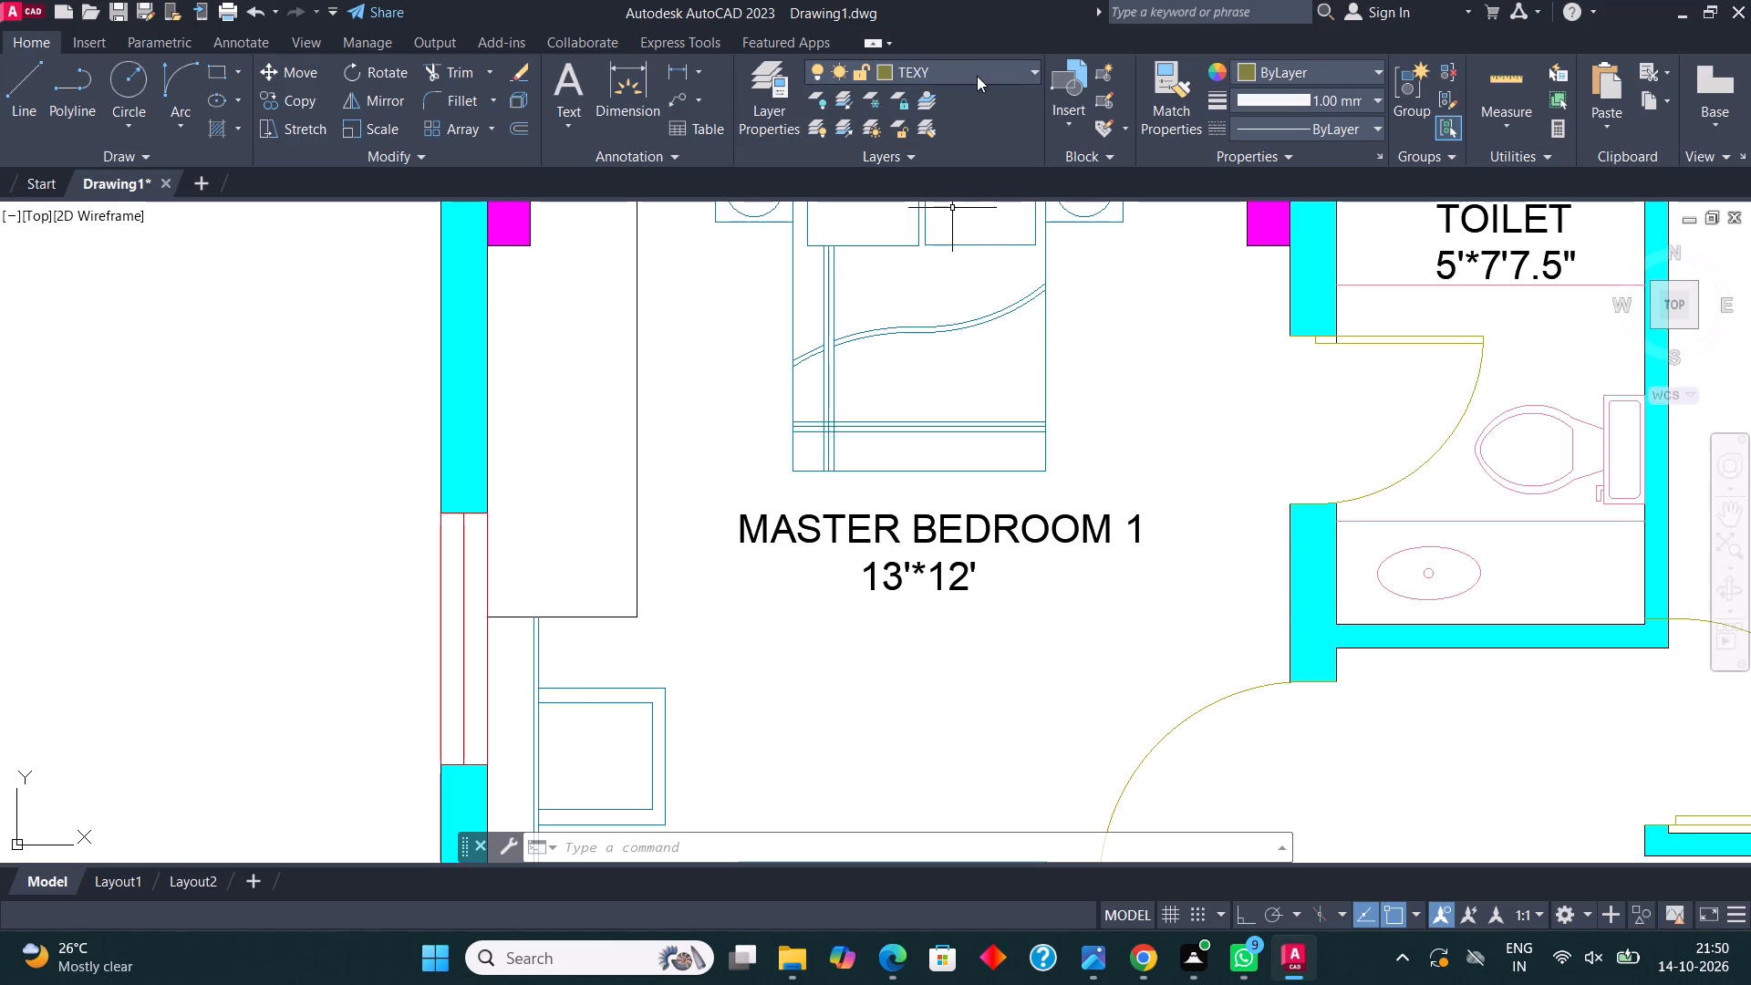
left_click(978, 64)
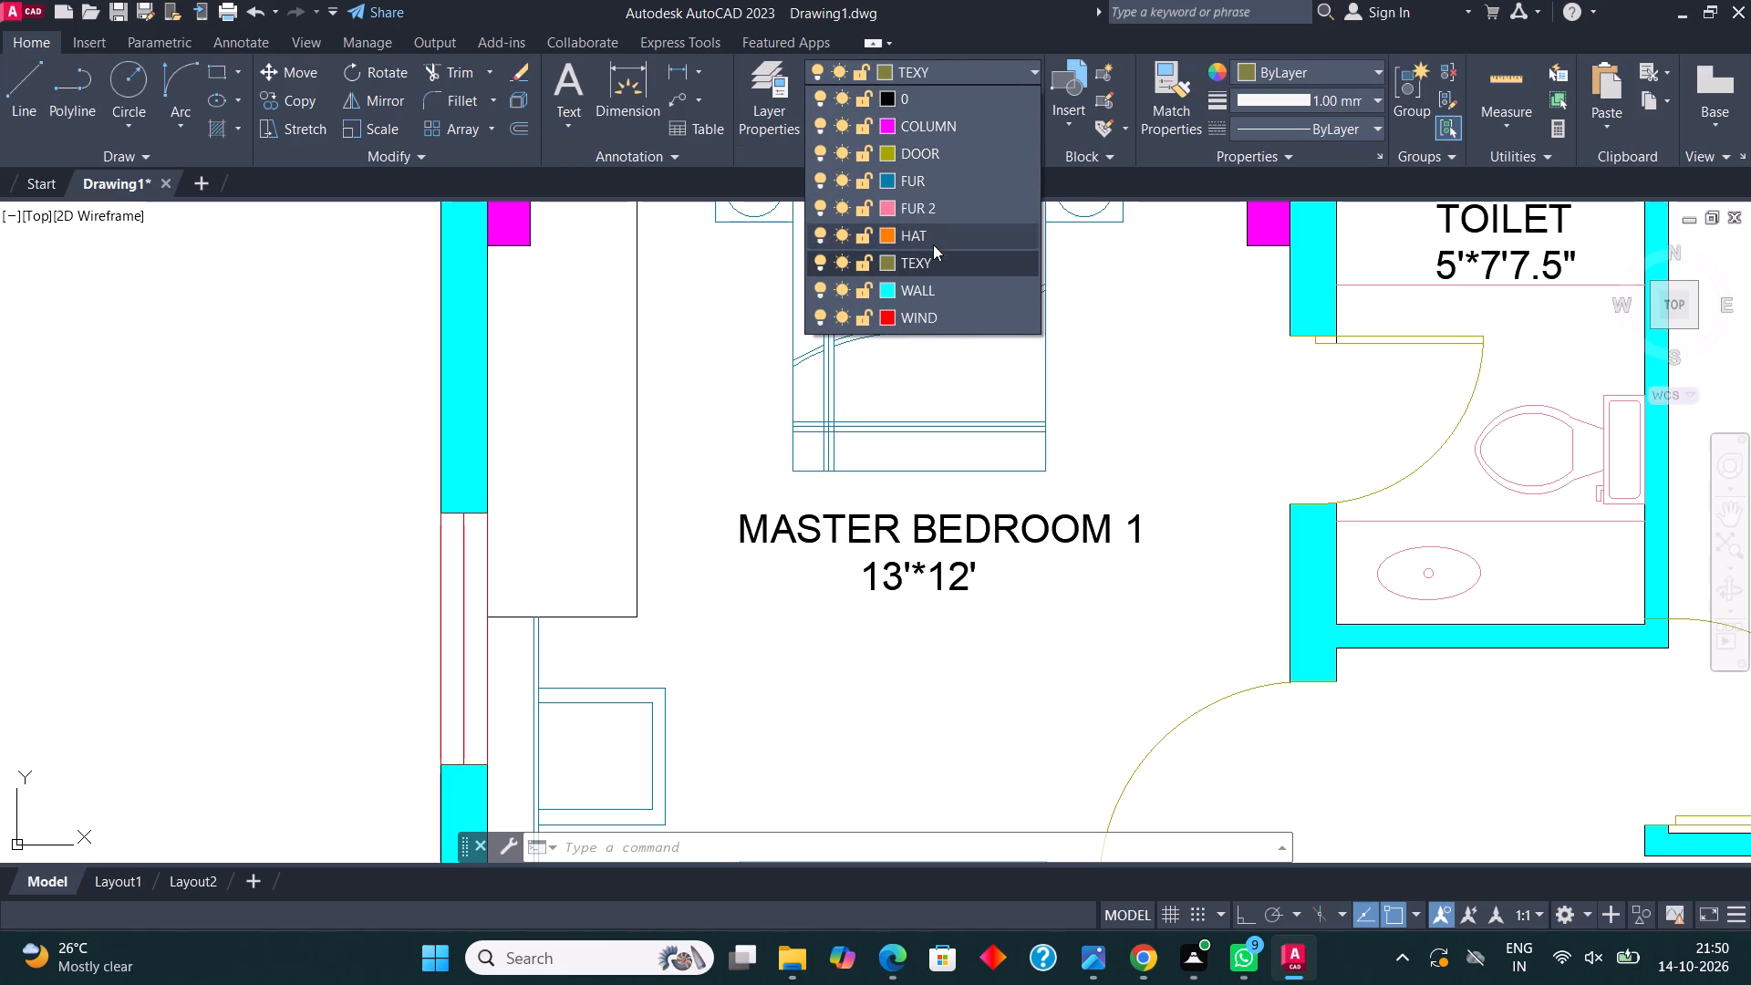
left_click(933, 244)
Hatch the wardrobes in Master Bedroom 1, Bedroom 3 and Bedroom 2 with the solid pattern.
key("h")
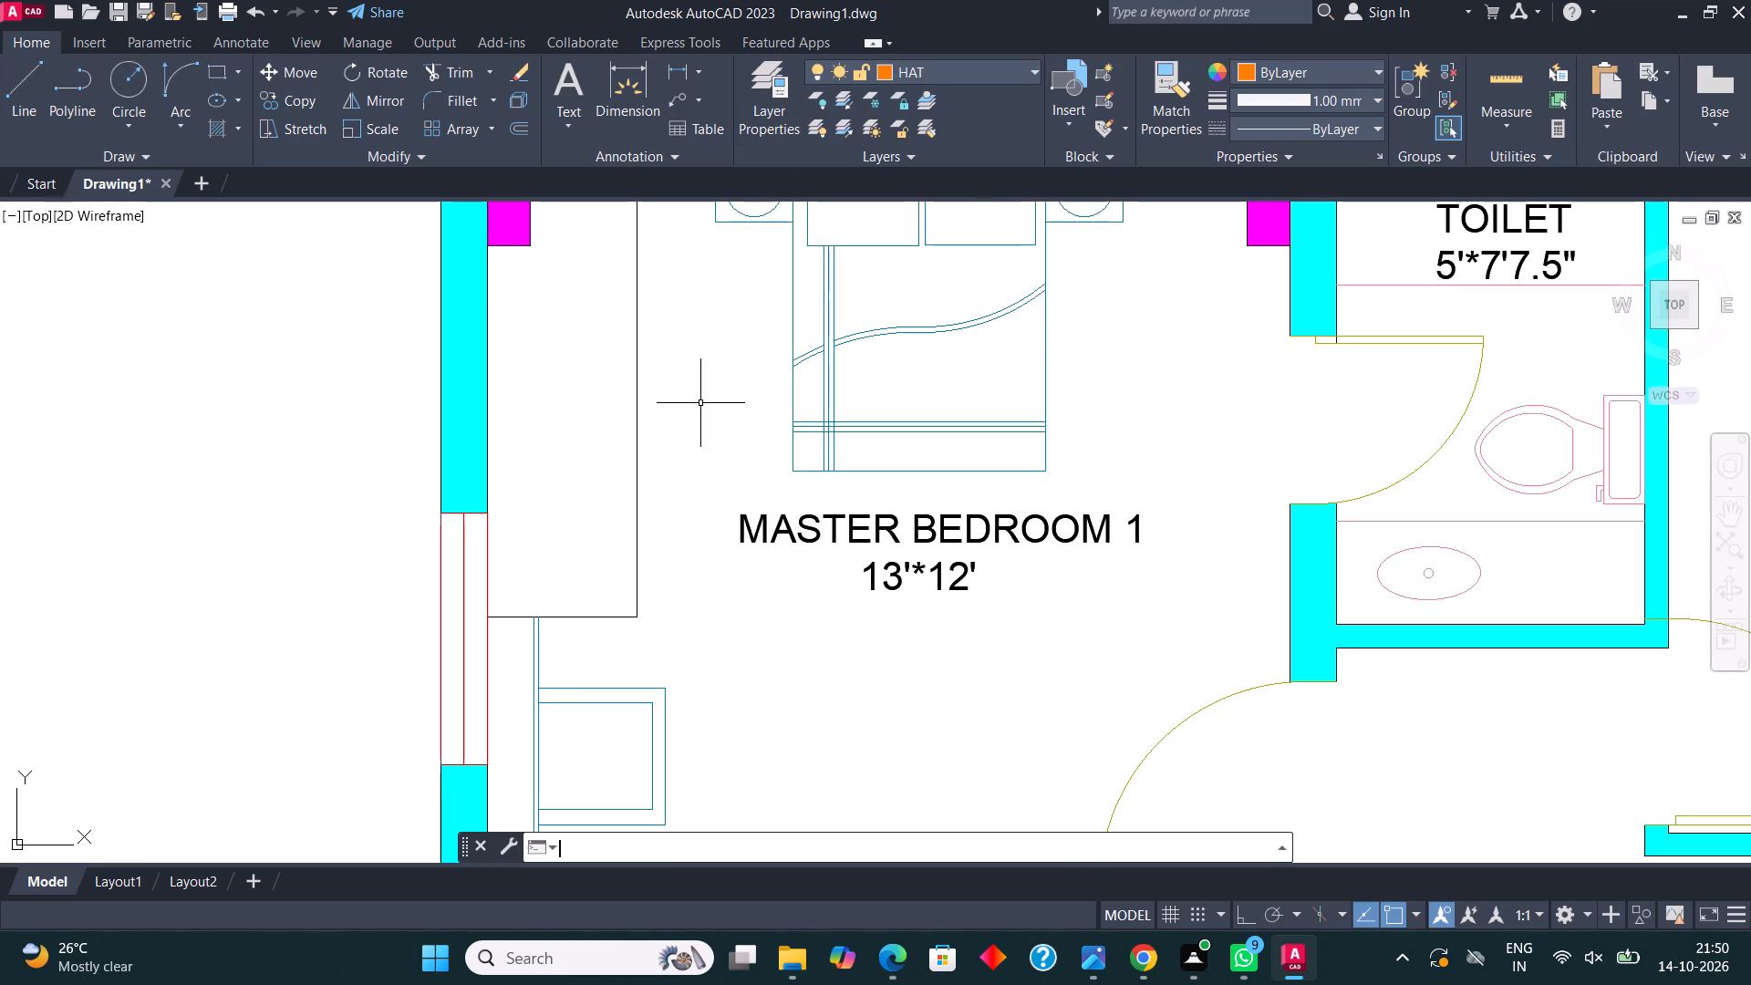
key("Return")
left_click(625, 439)
scroll(618, 481, "down", 3)
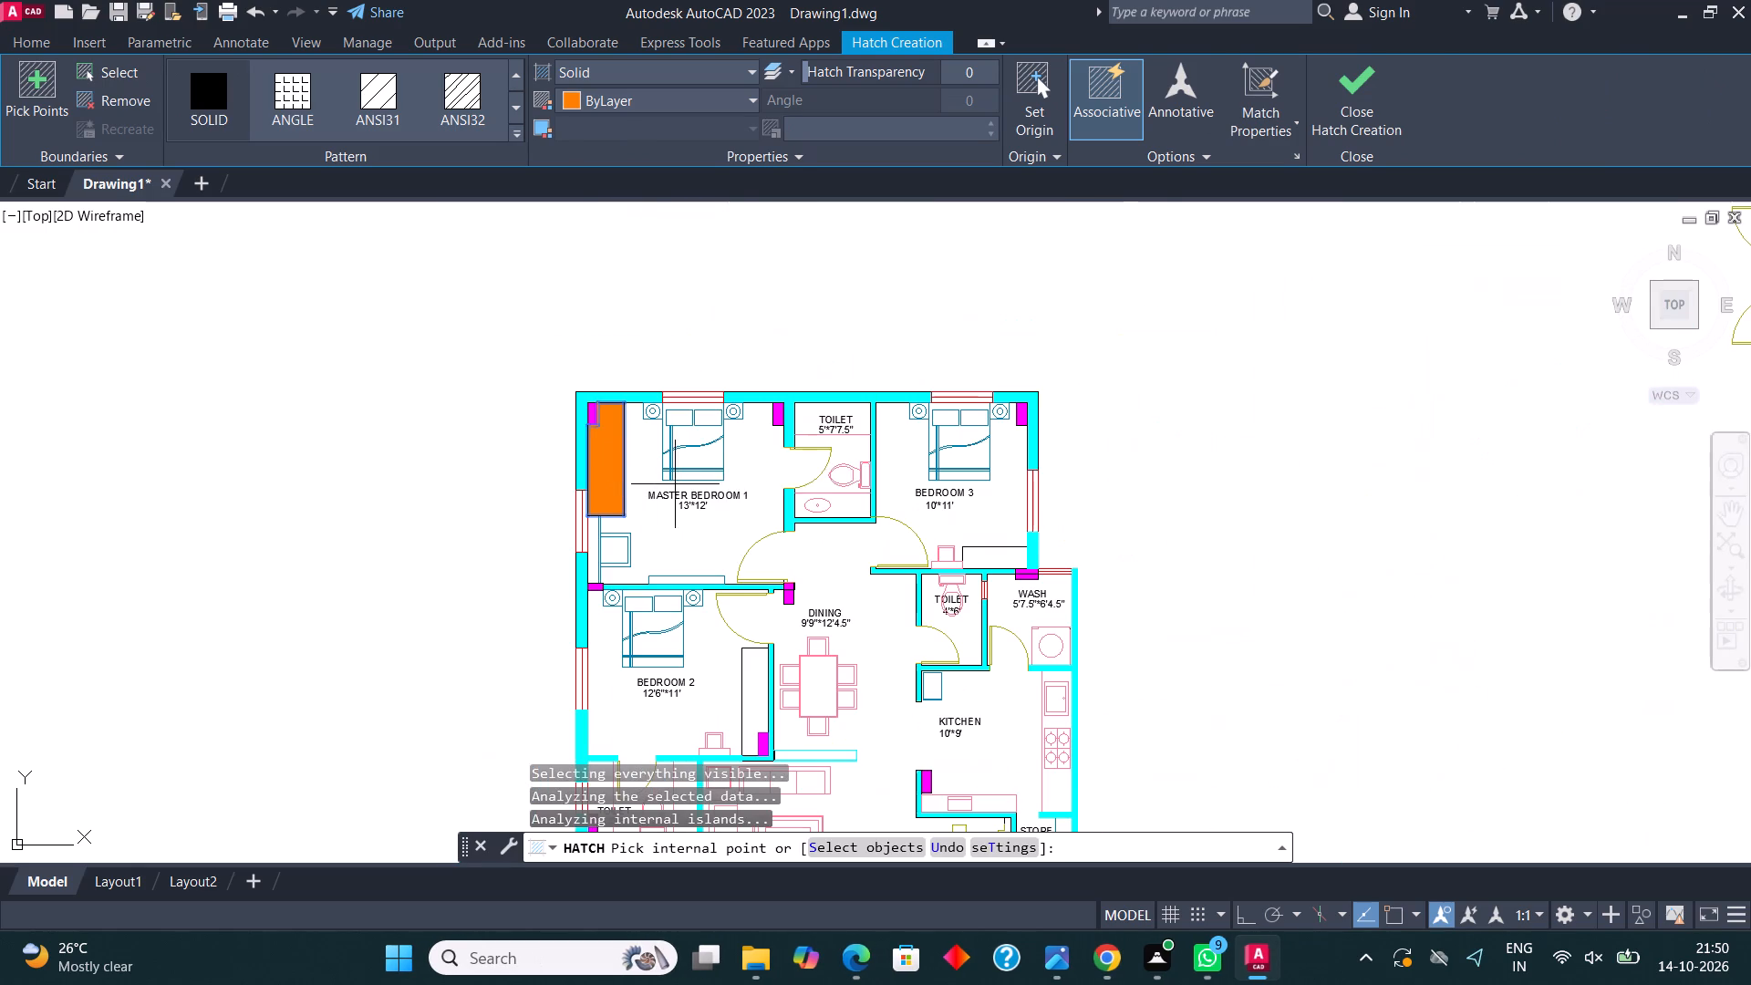
left_click(1002, 557)
middle_click_drag(961, 525, 961, 396)
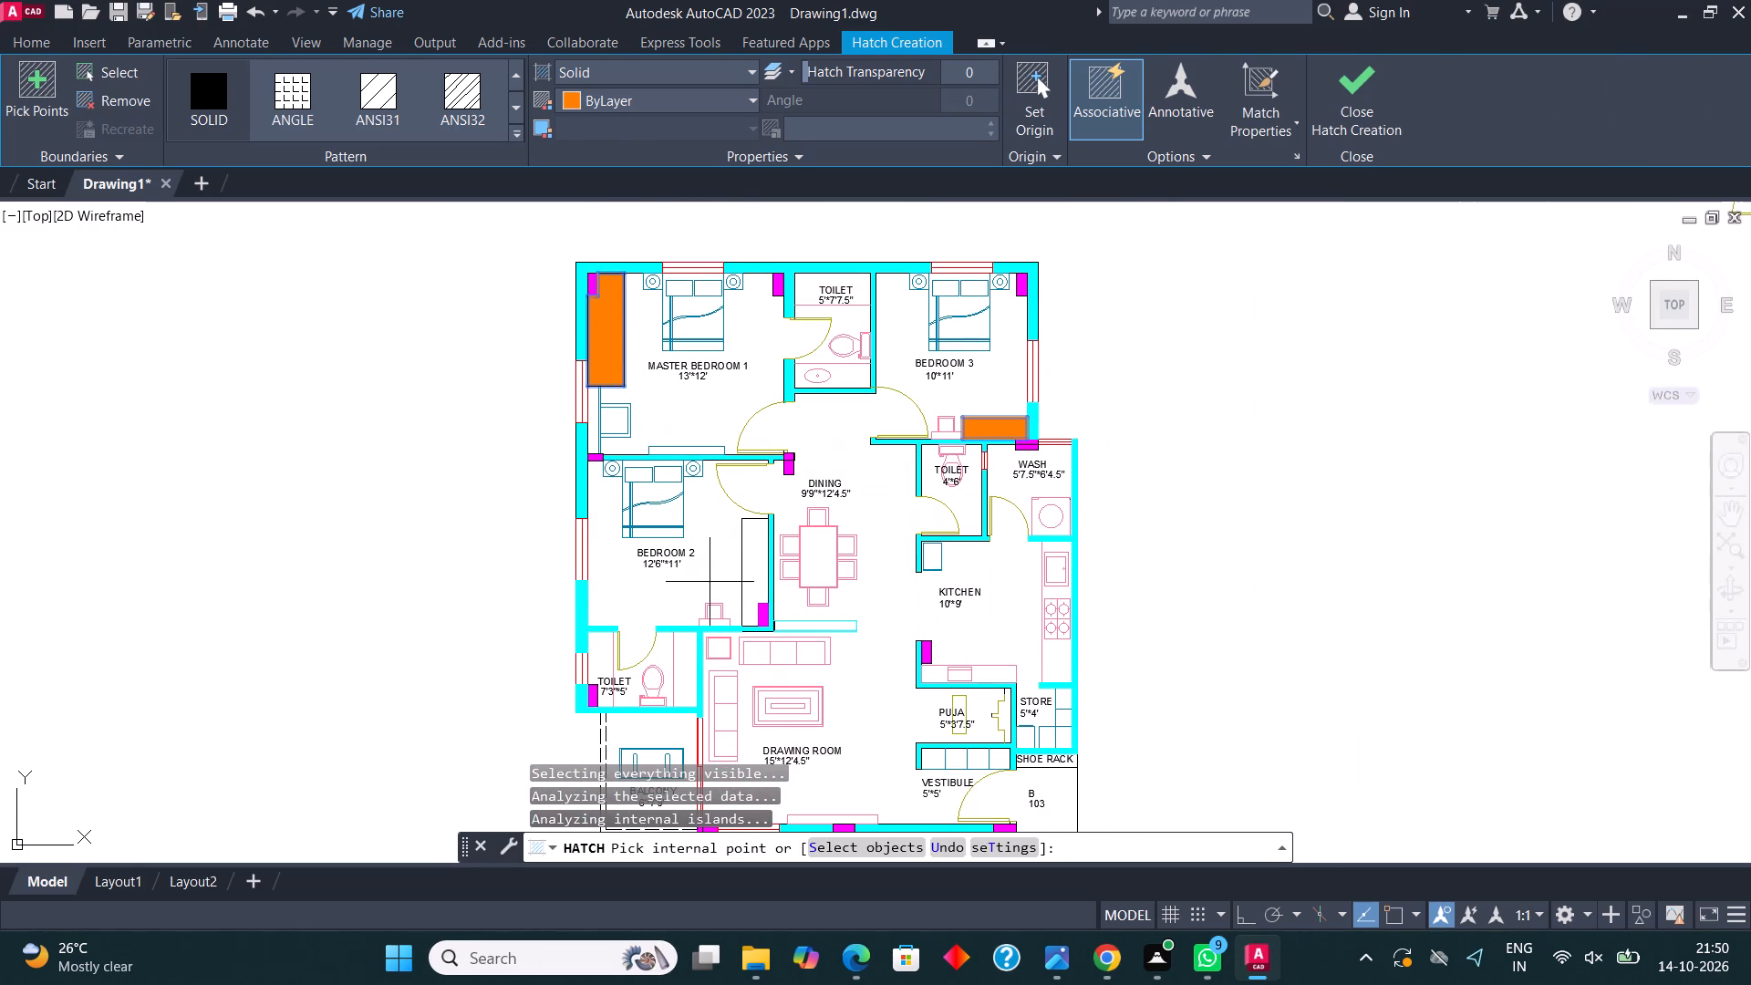
left_click(762, 575)
middle_click_drag(978, 477, 989, 362)
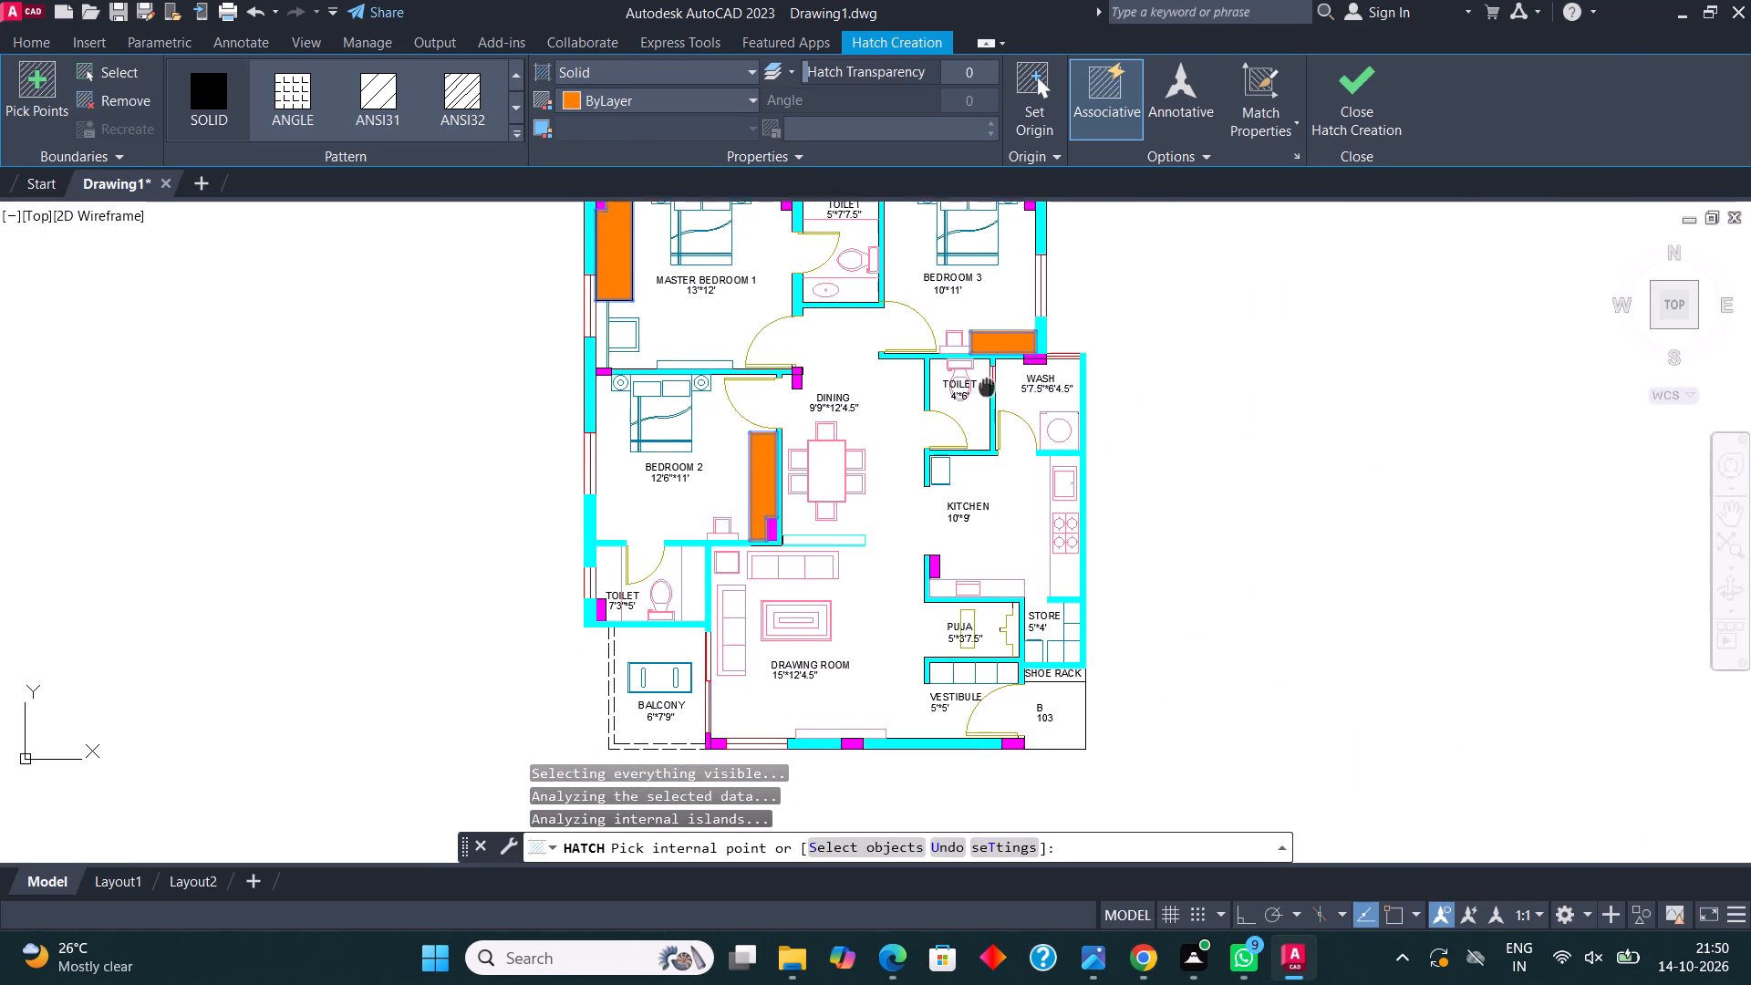
middle_click_drag(989, 362, 989, 358)
left_click(1367, 106)
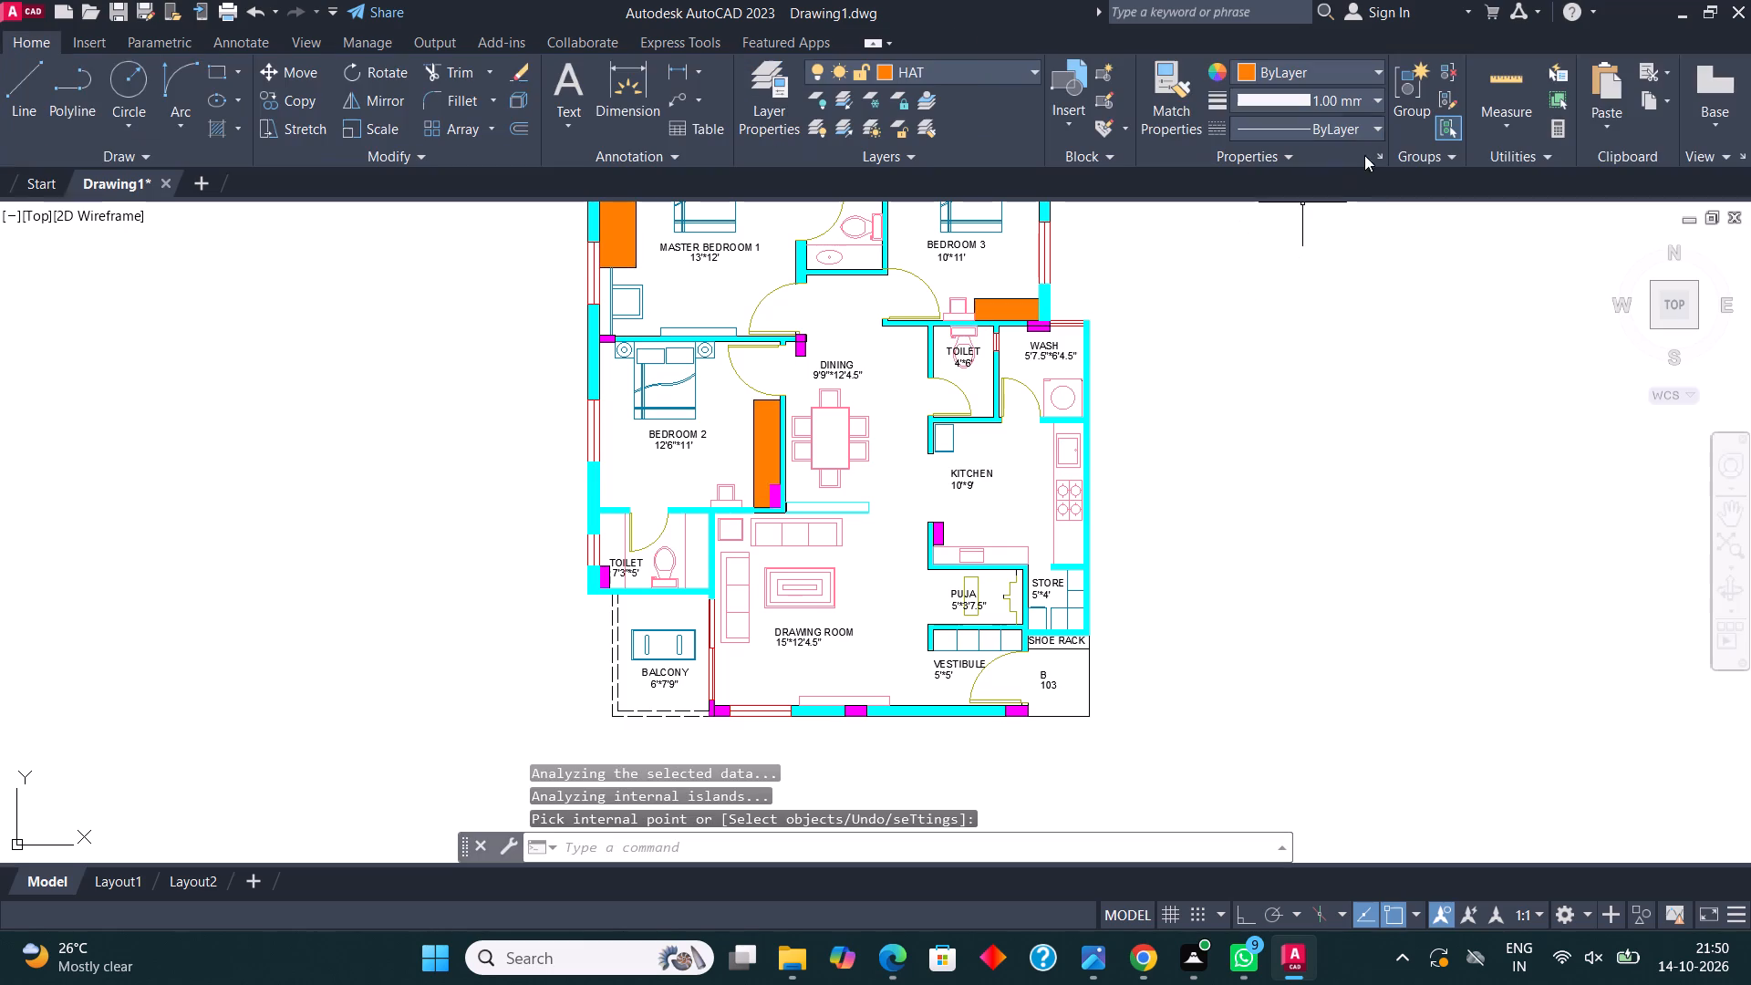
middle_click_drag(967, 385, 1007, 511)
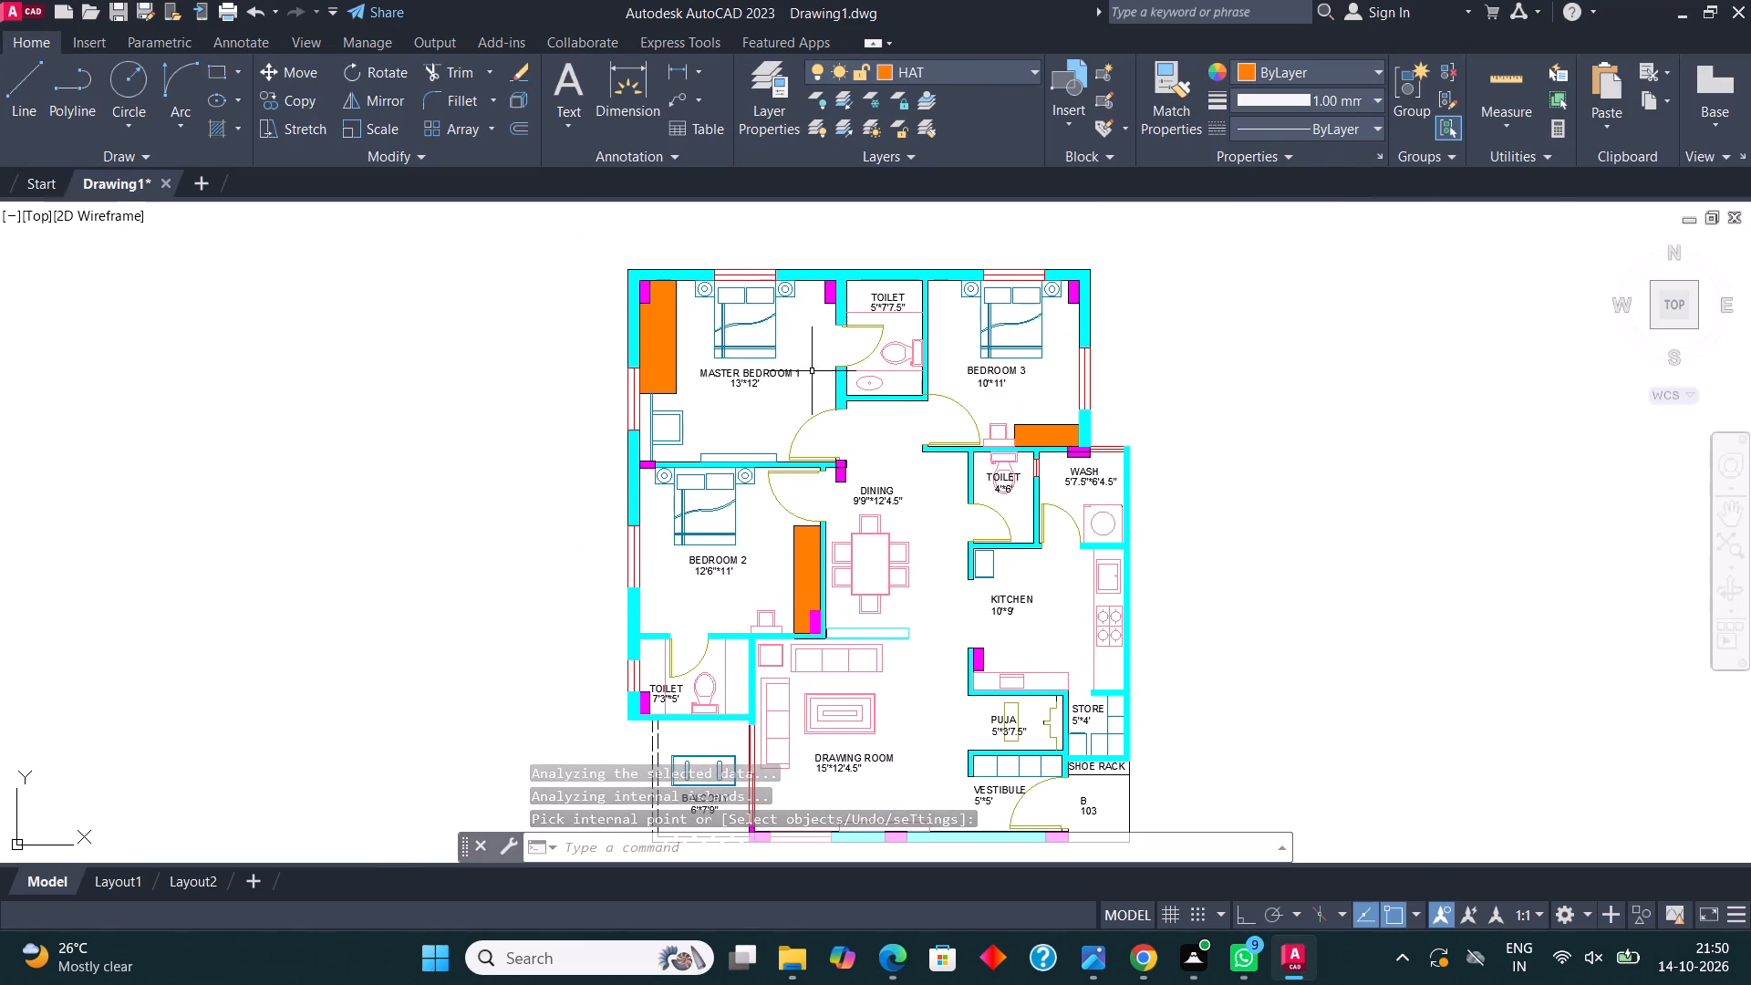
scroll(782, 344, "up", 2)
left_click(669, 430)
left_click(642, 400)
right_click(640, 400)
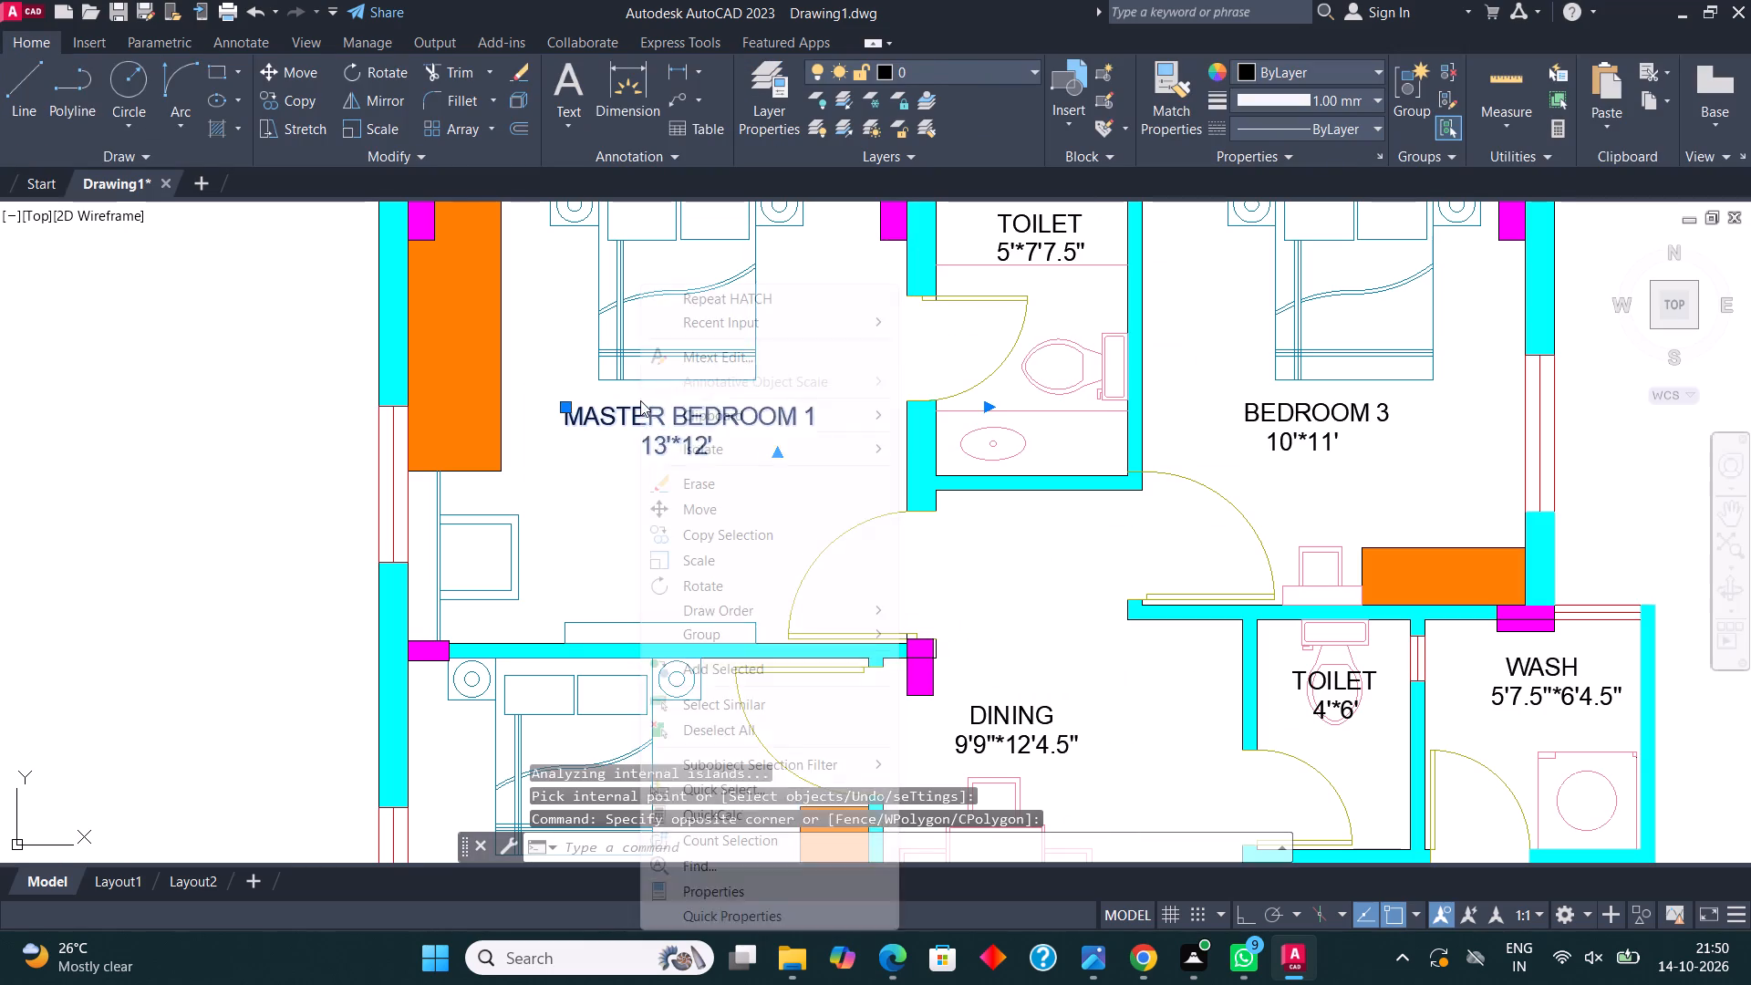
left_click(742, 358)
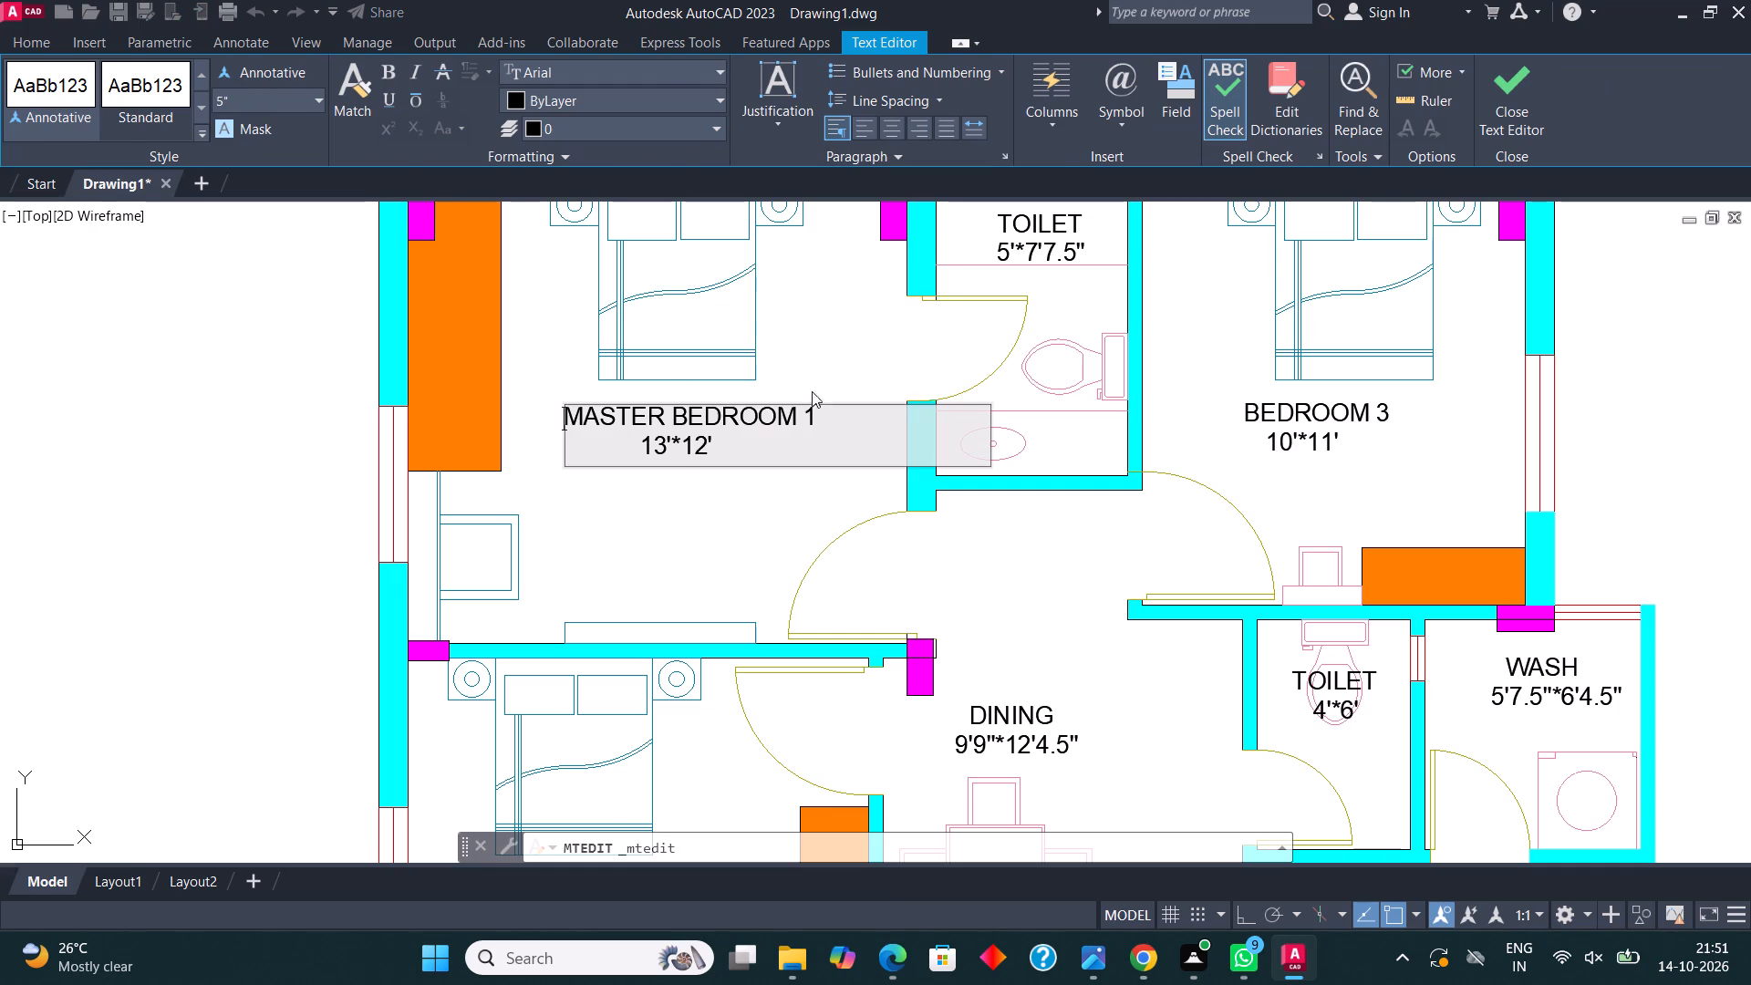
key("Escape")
Select all text similar to the Master Bedroom 1 label and assign it to layer TEXY.
left_click(713, 413)
right_click(712, 413)
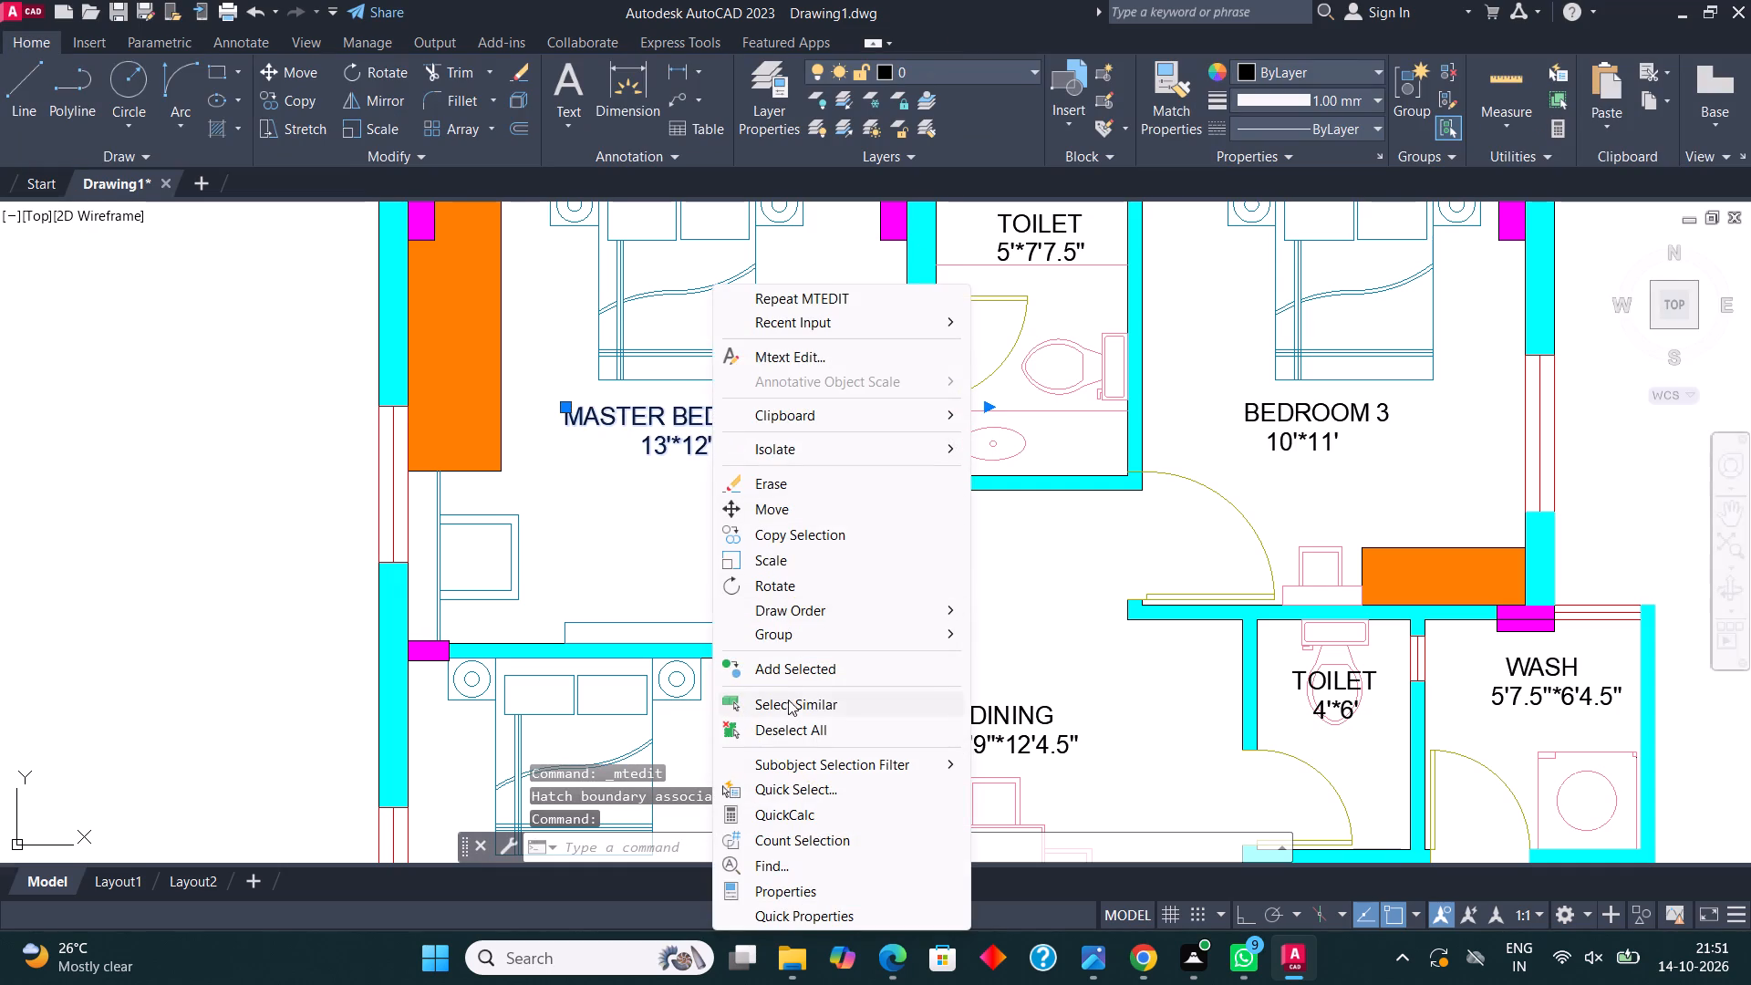
left_click(786, 705)
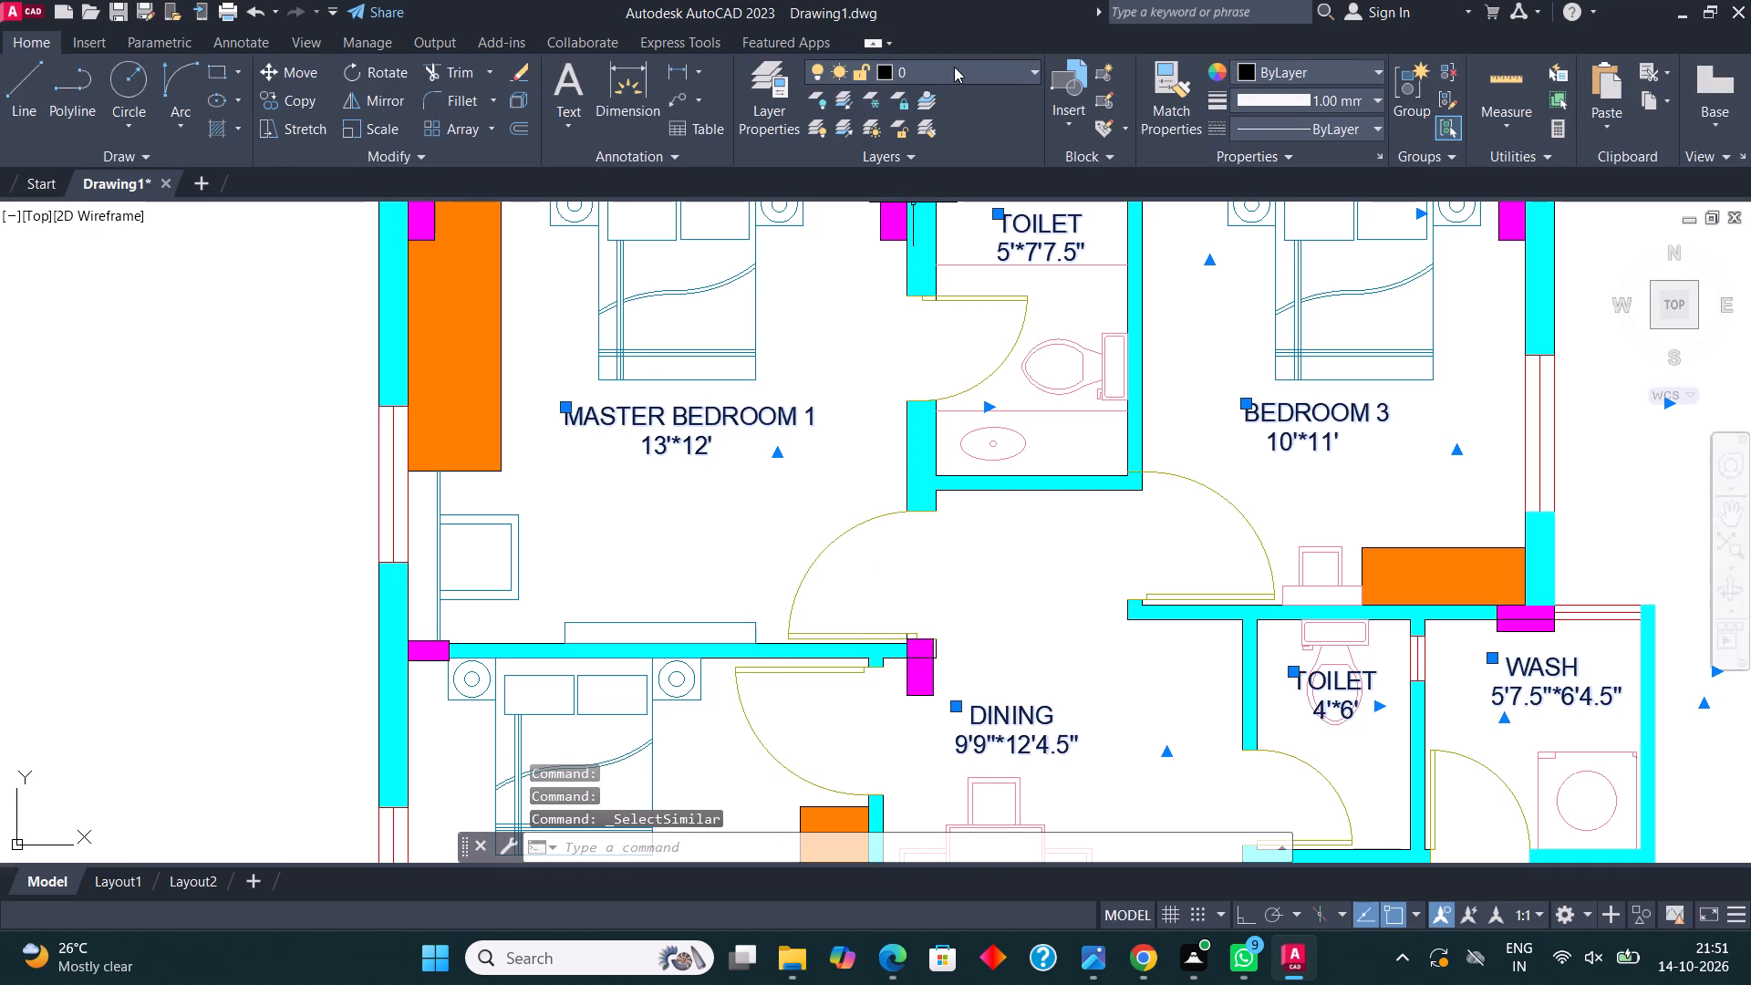
left_click(954, 67)
left_click(933, 256)
key("Escape")
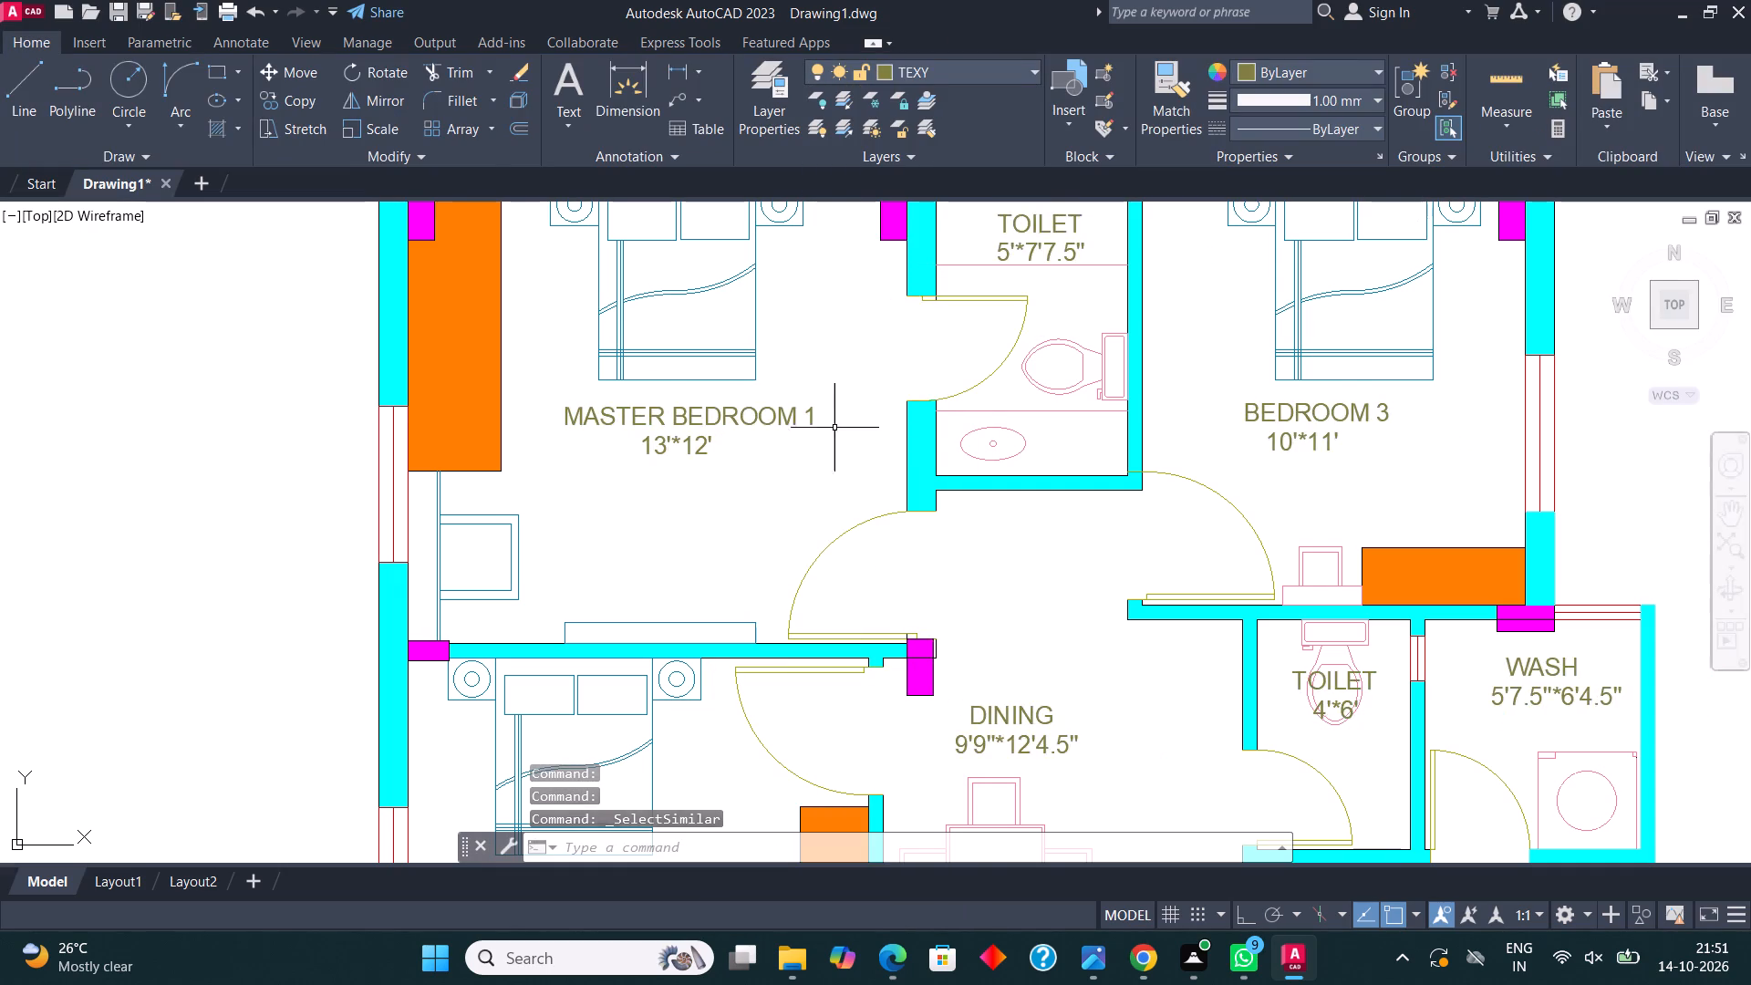
Examine the plan's labels and layer colours, including the Puja, Vestibule and Shoe Rack area.
scroll(823, 468, "down", 2)
middle_click_drag(832, 469, 804, 433)
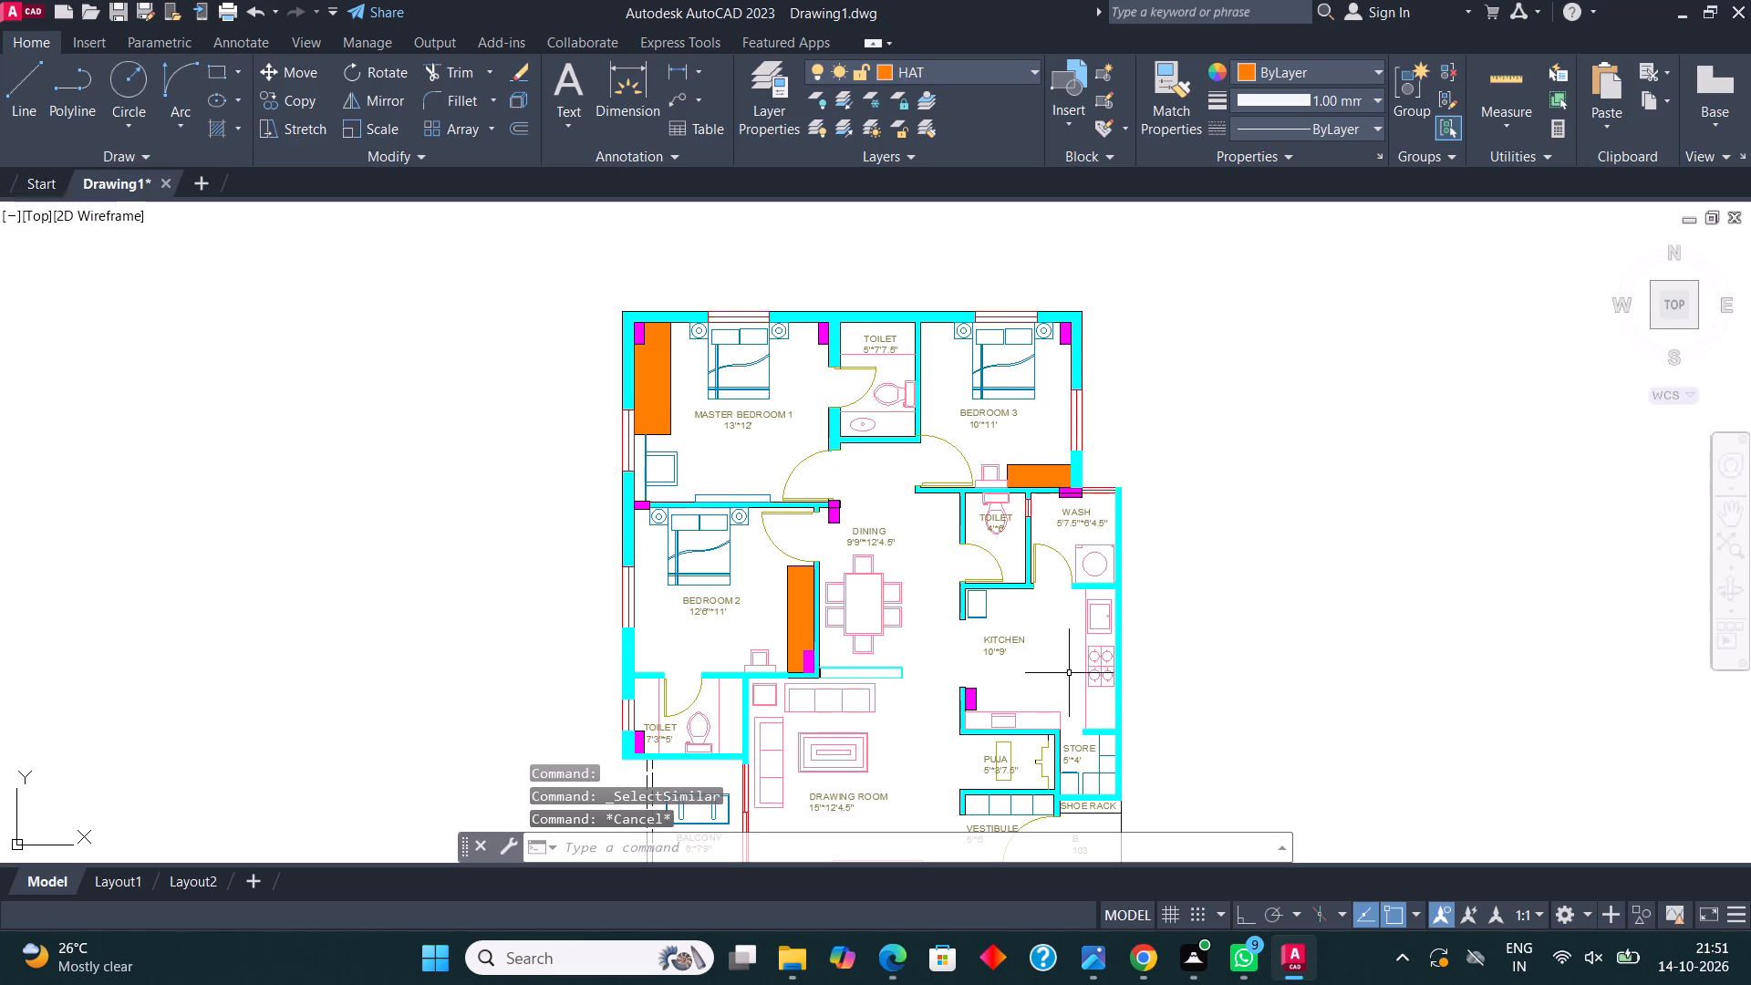
middle_click_drag(1061, 658, 1053, 500)
scroll(1055, 669, "up", 4)
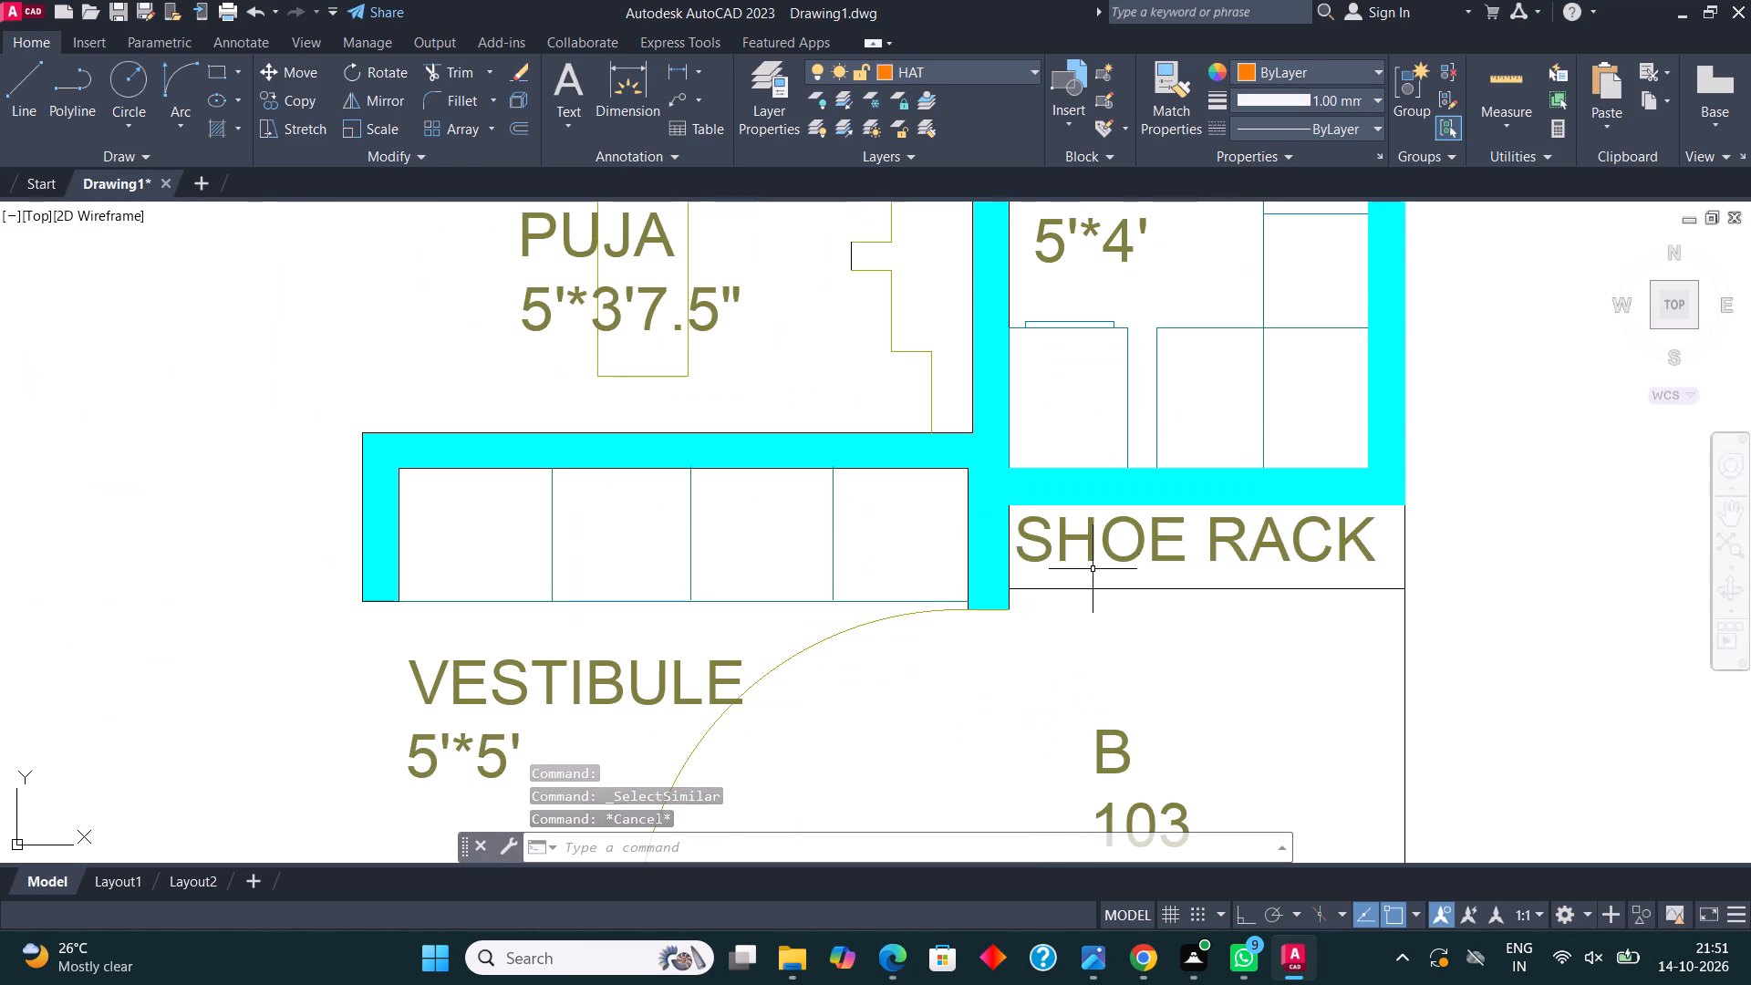
scroll(1095, 555, "down", 4)
middle_click_drag(967, 397, 926, 559)
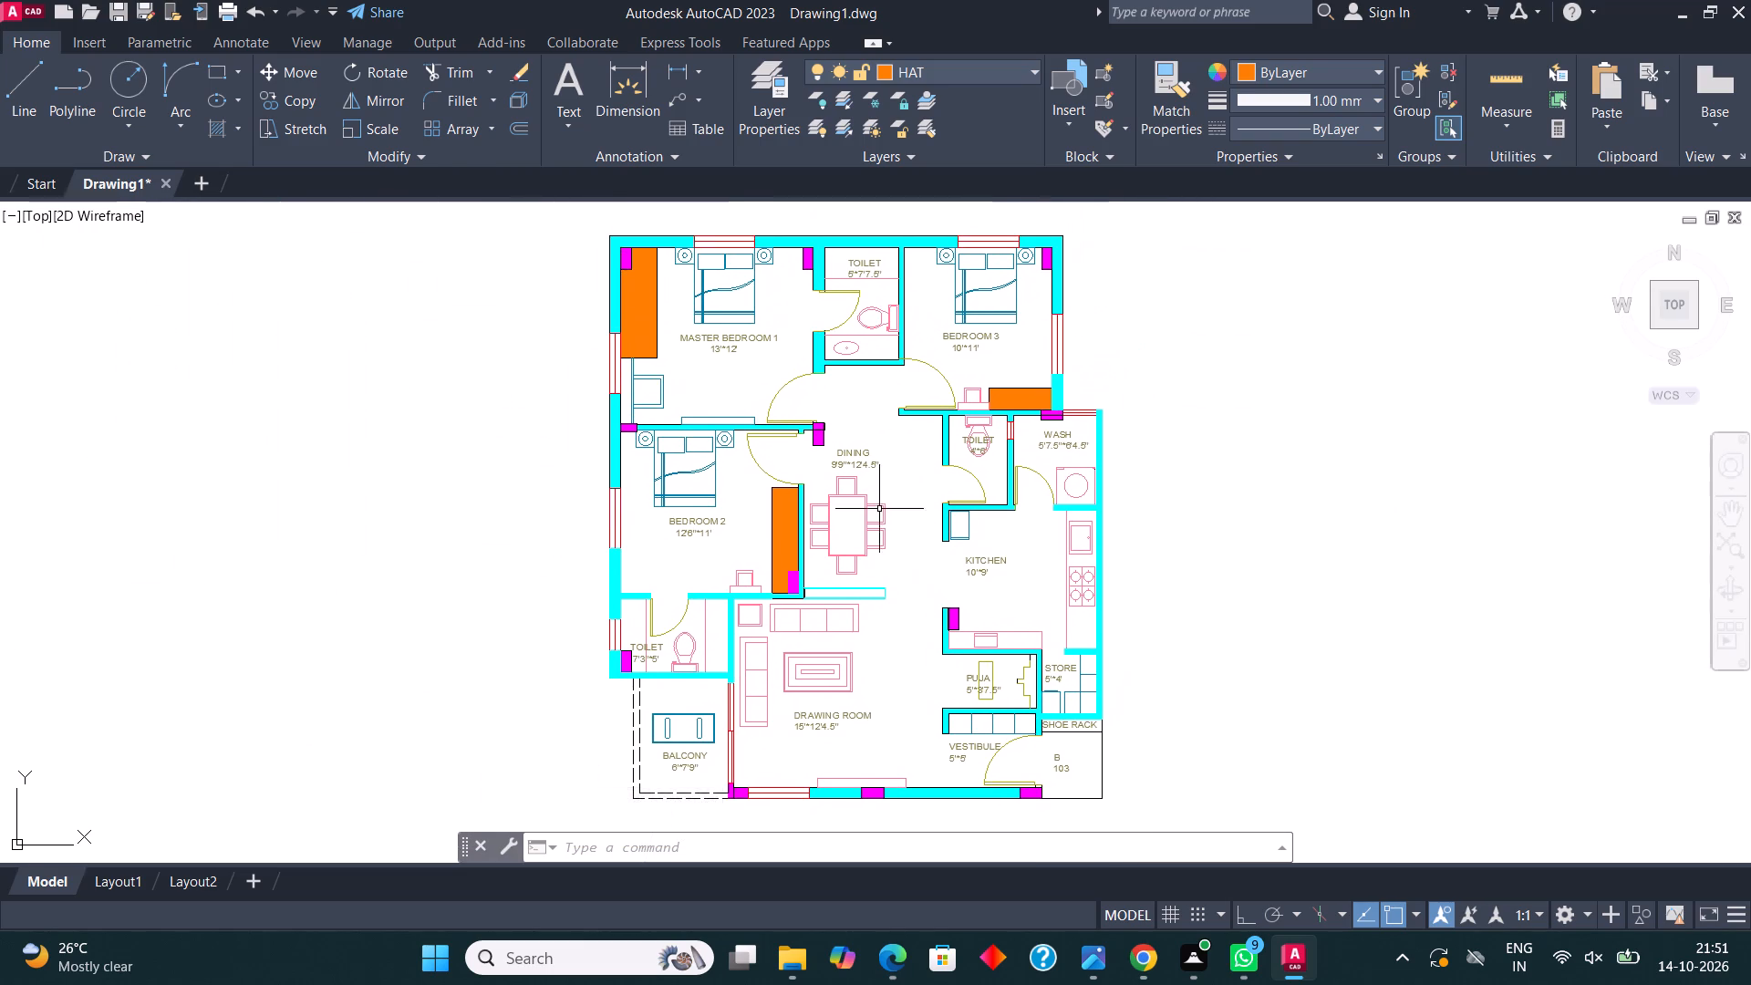
middle_click_drag(876, 364, 899, 491)
scroll(805, 457, "up", 2)
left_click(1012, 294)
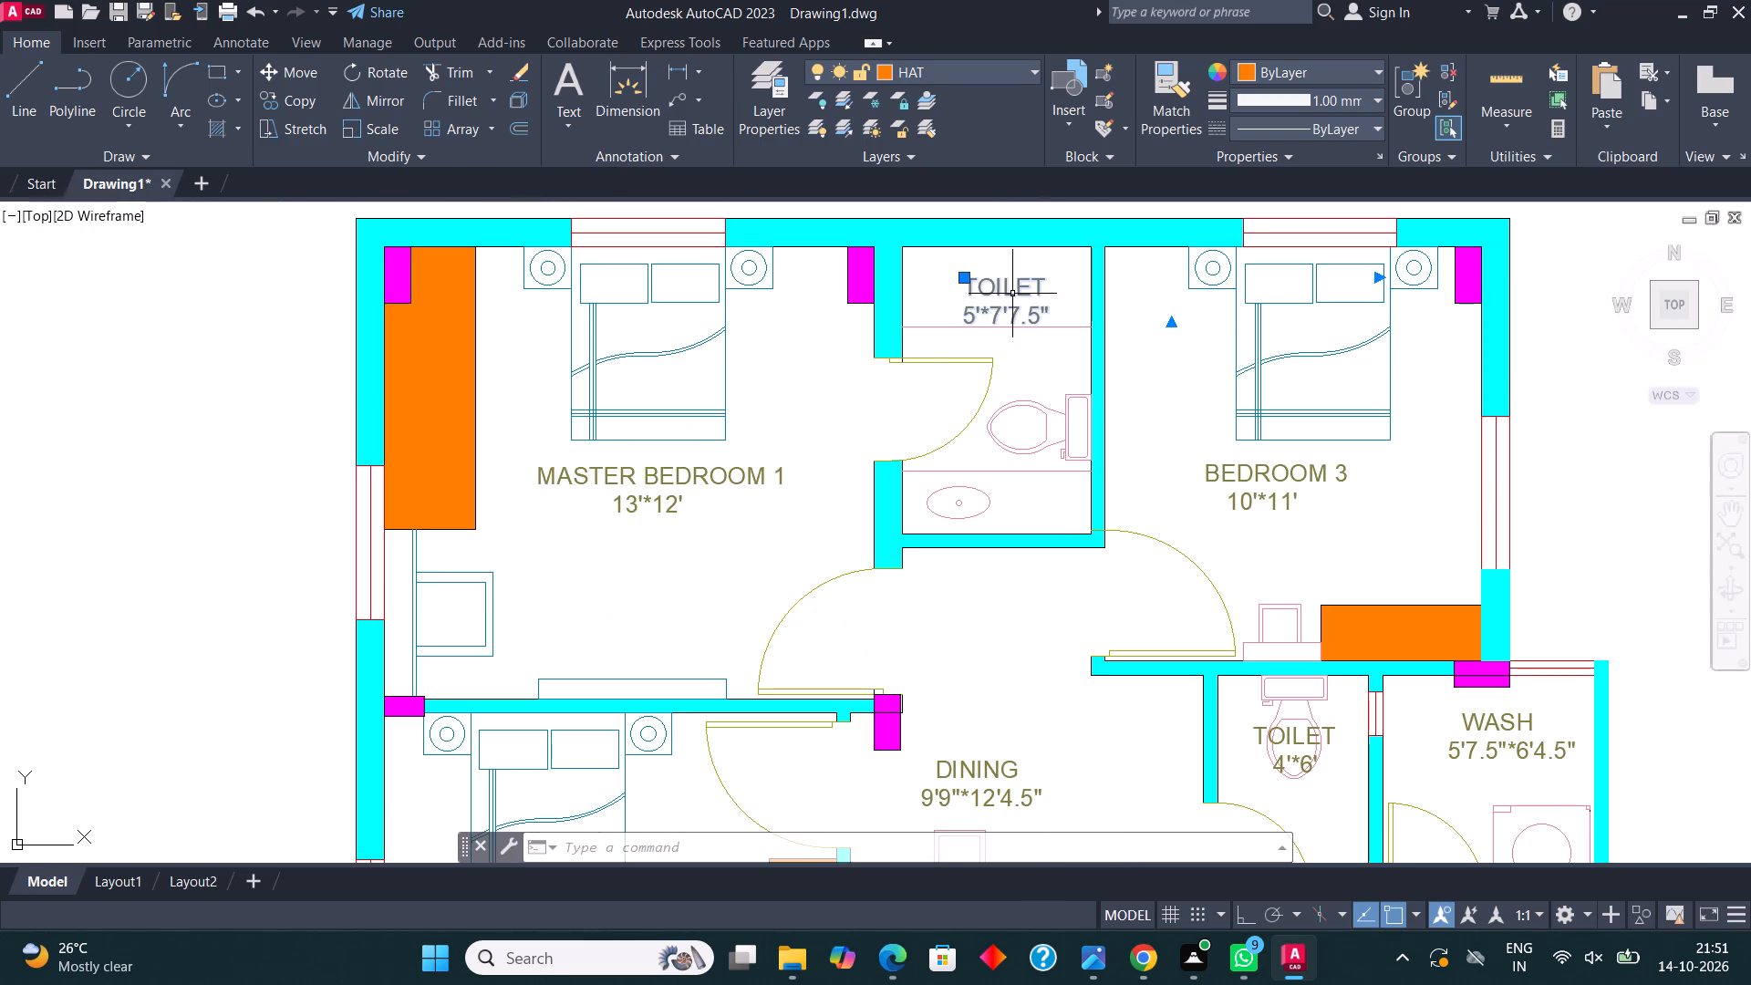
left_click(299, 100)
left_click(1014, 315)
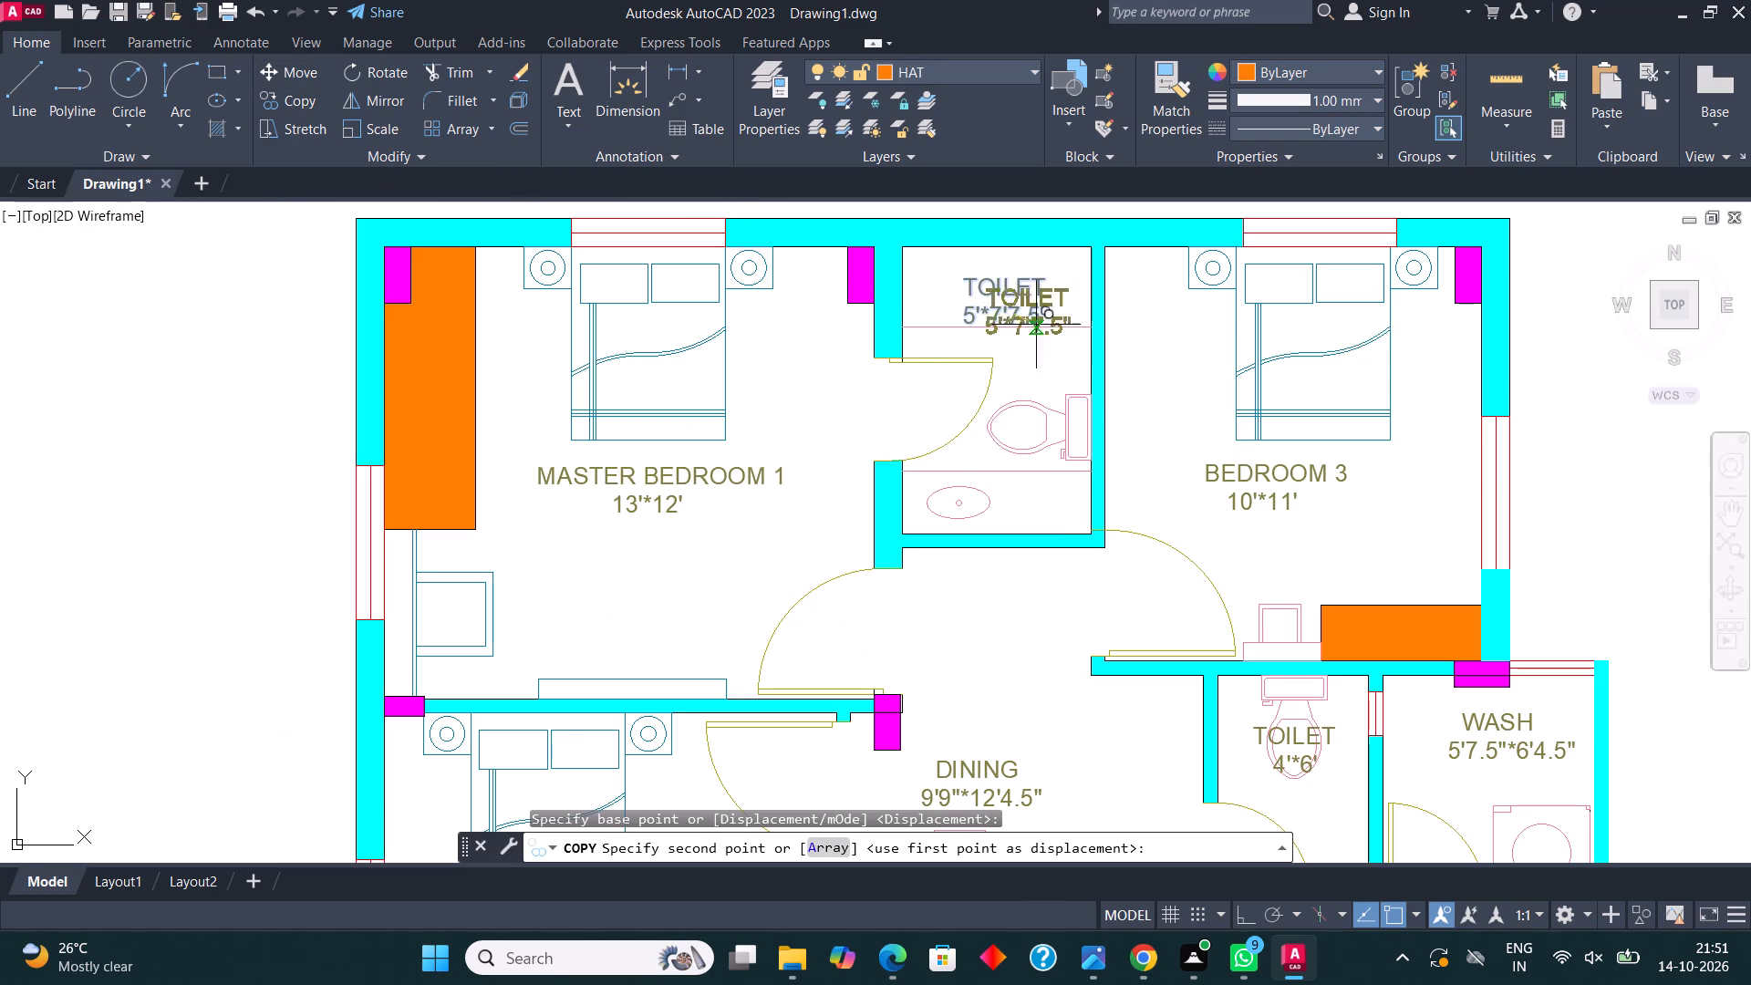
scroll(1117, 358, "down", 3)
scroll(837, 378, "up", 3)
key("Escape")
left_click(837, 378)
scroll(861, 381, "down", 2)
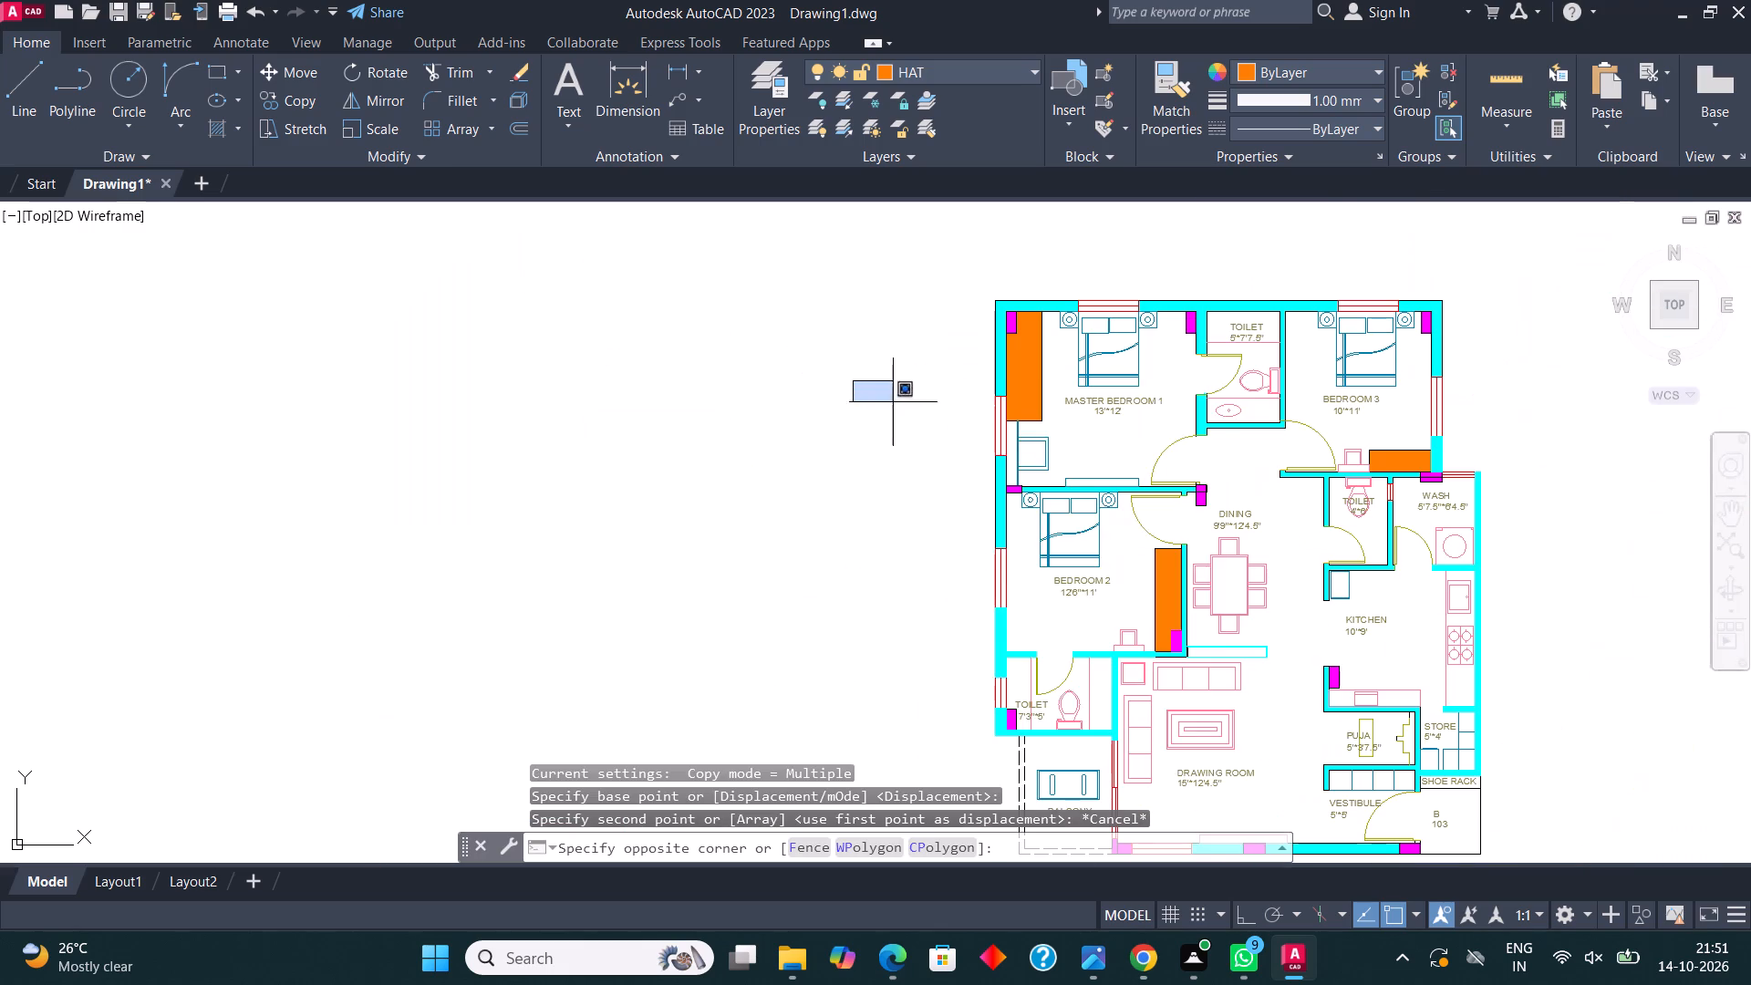
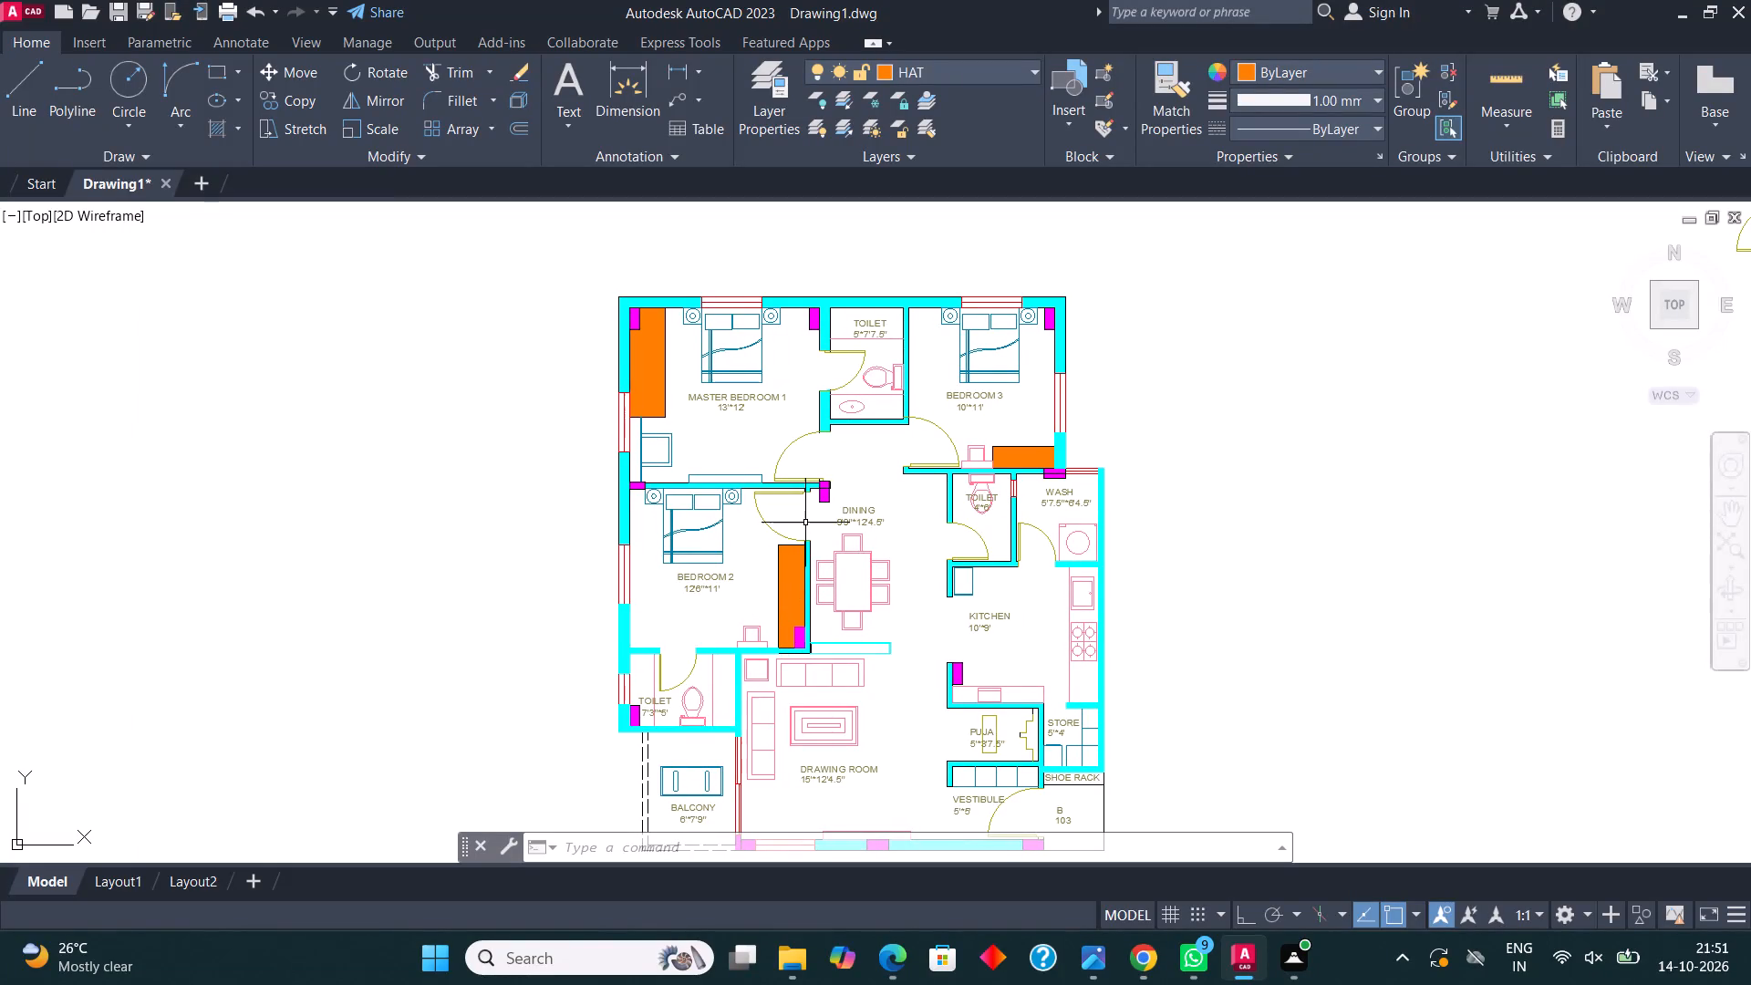
Copy the 5'*7'7.5" Toilet label into the empty space outside the plan, beside Master Bedroom 1.
scroll(637, 295, "up", 1)
middle_click_drag(642, 297, 732, 347)
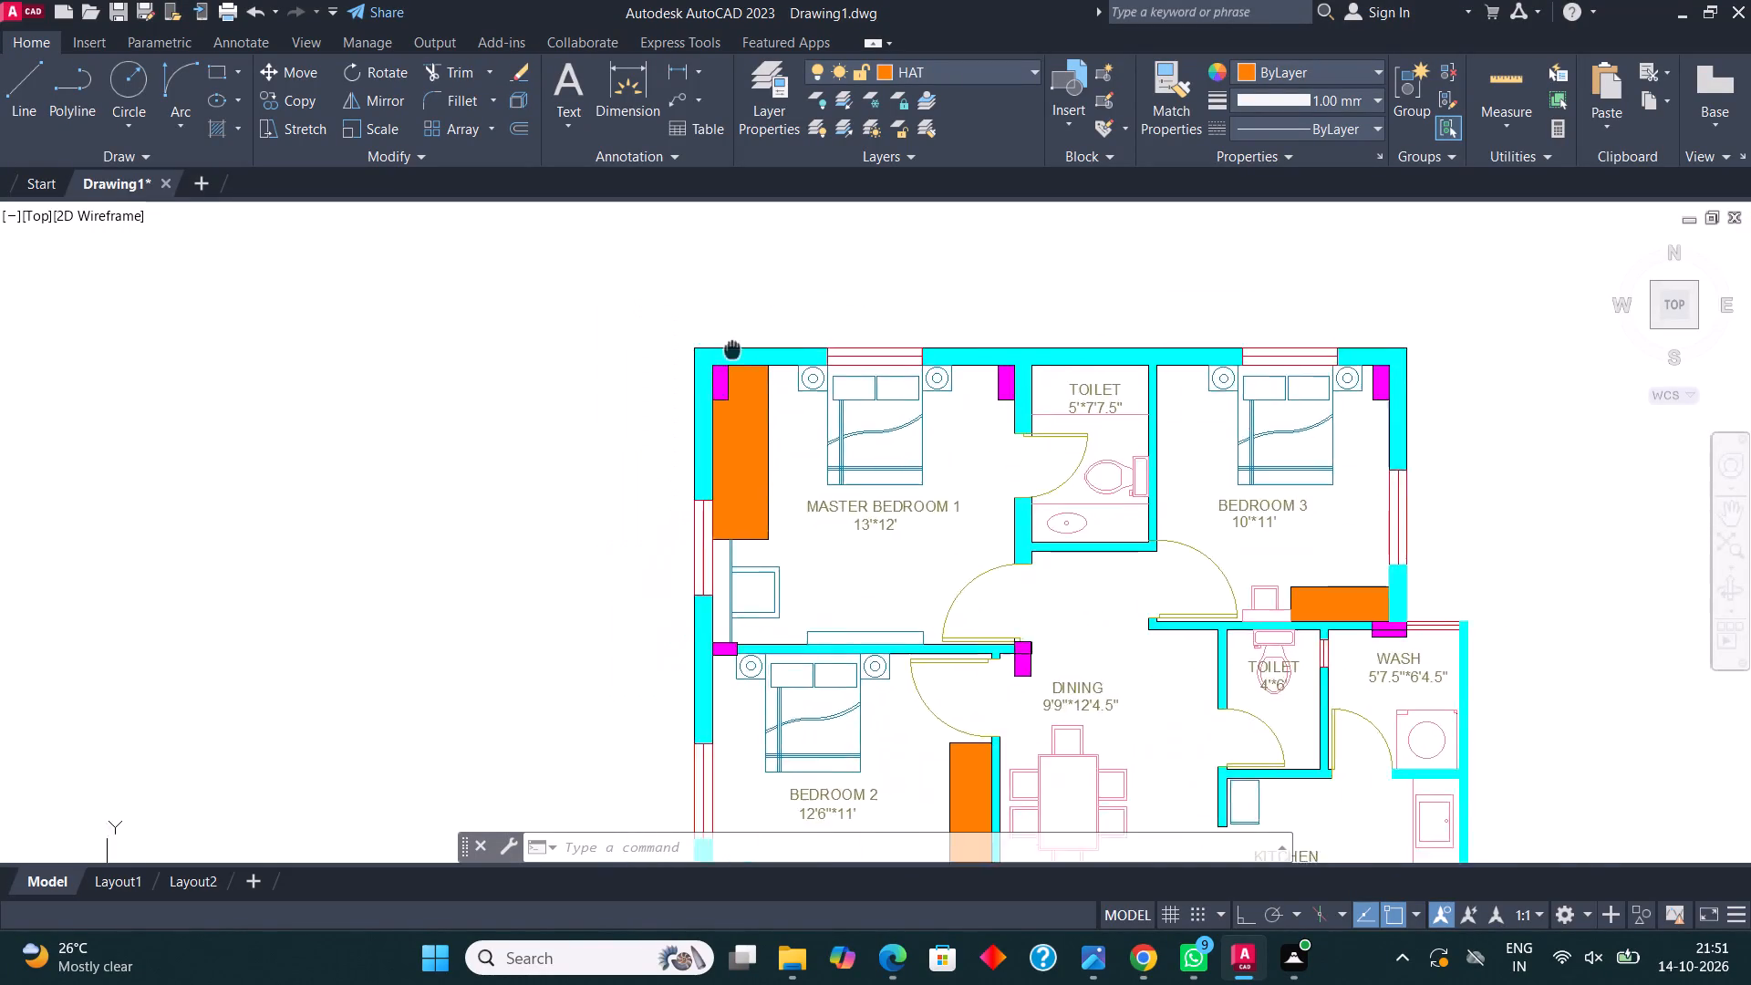
middle_click_drag(732, 347, 874, 387)
left_click(1215, 426)
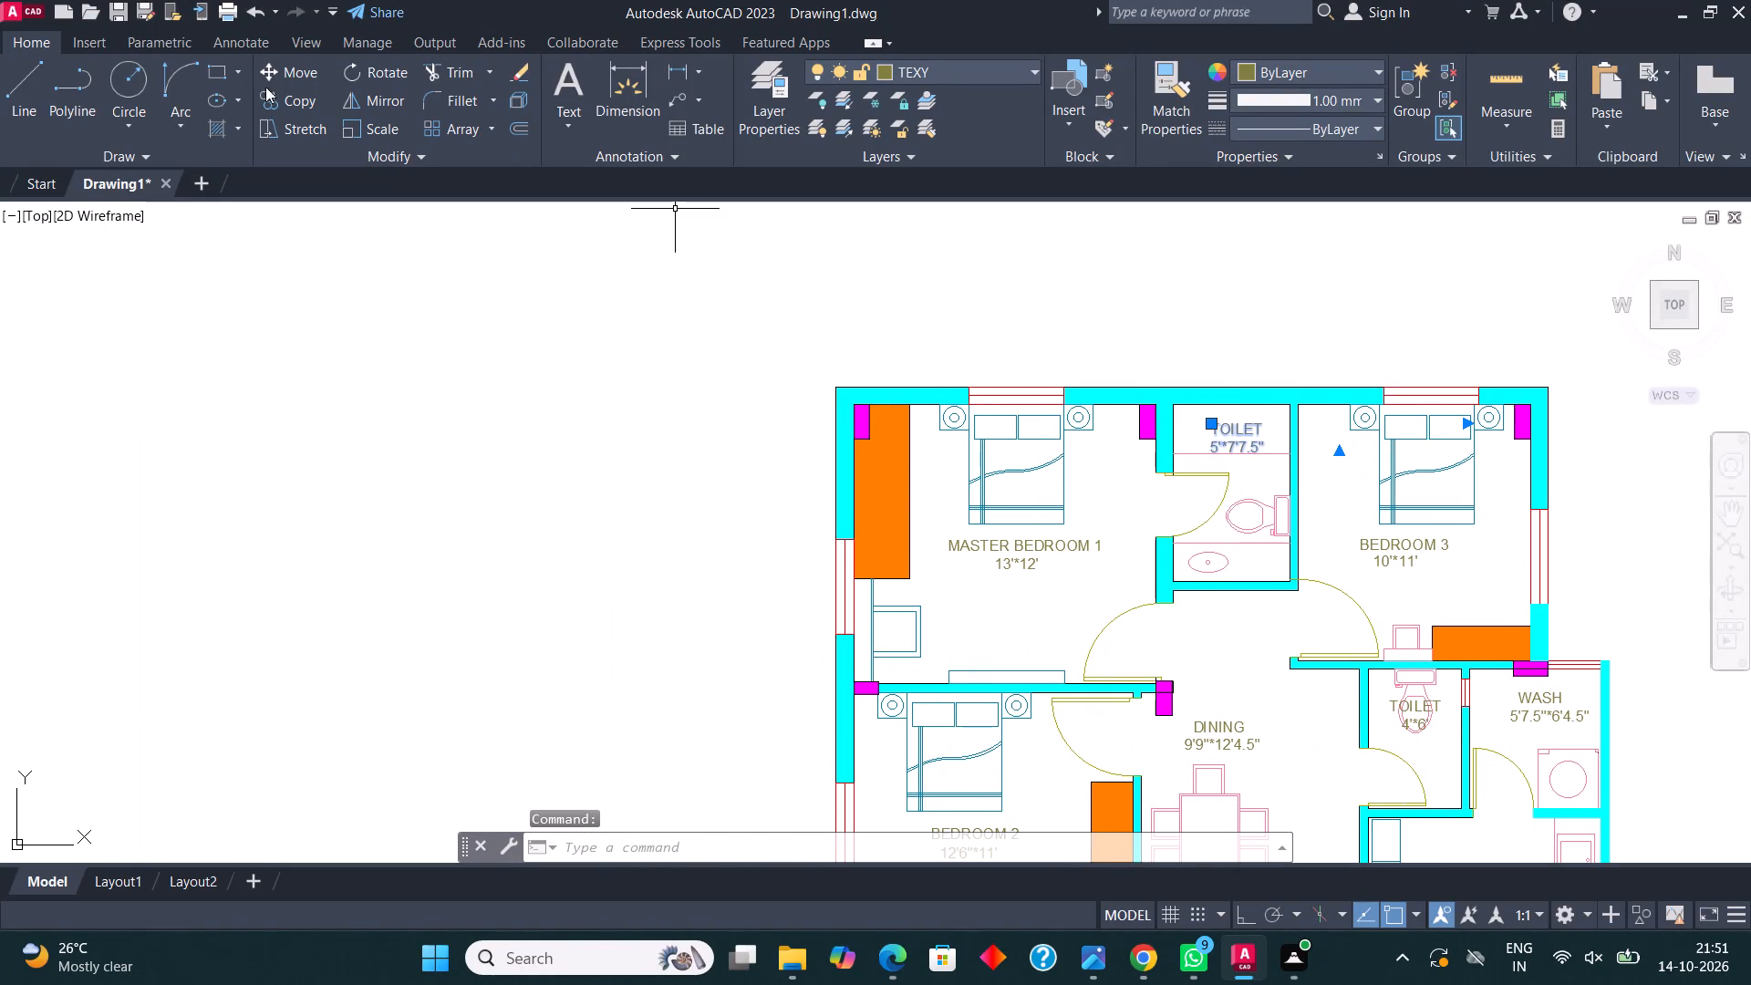
left_click(296, 102)
left_click(1286, 426)
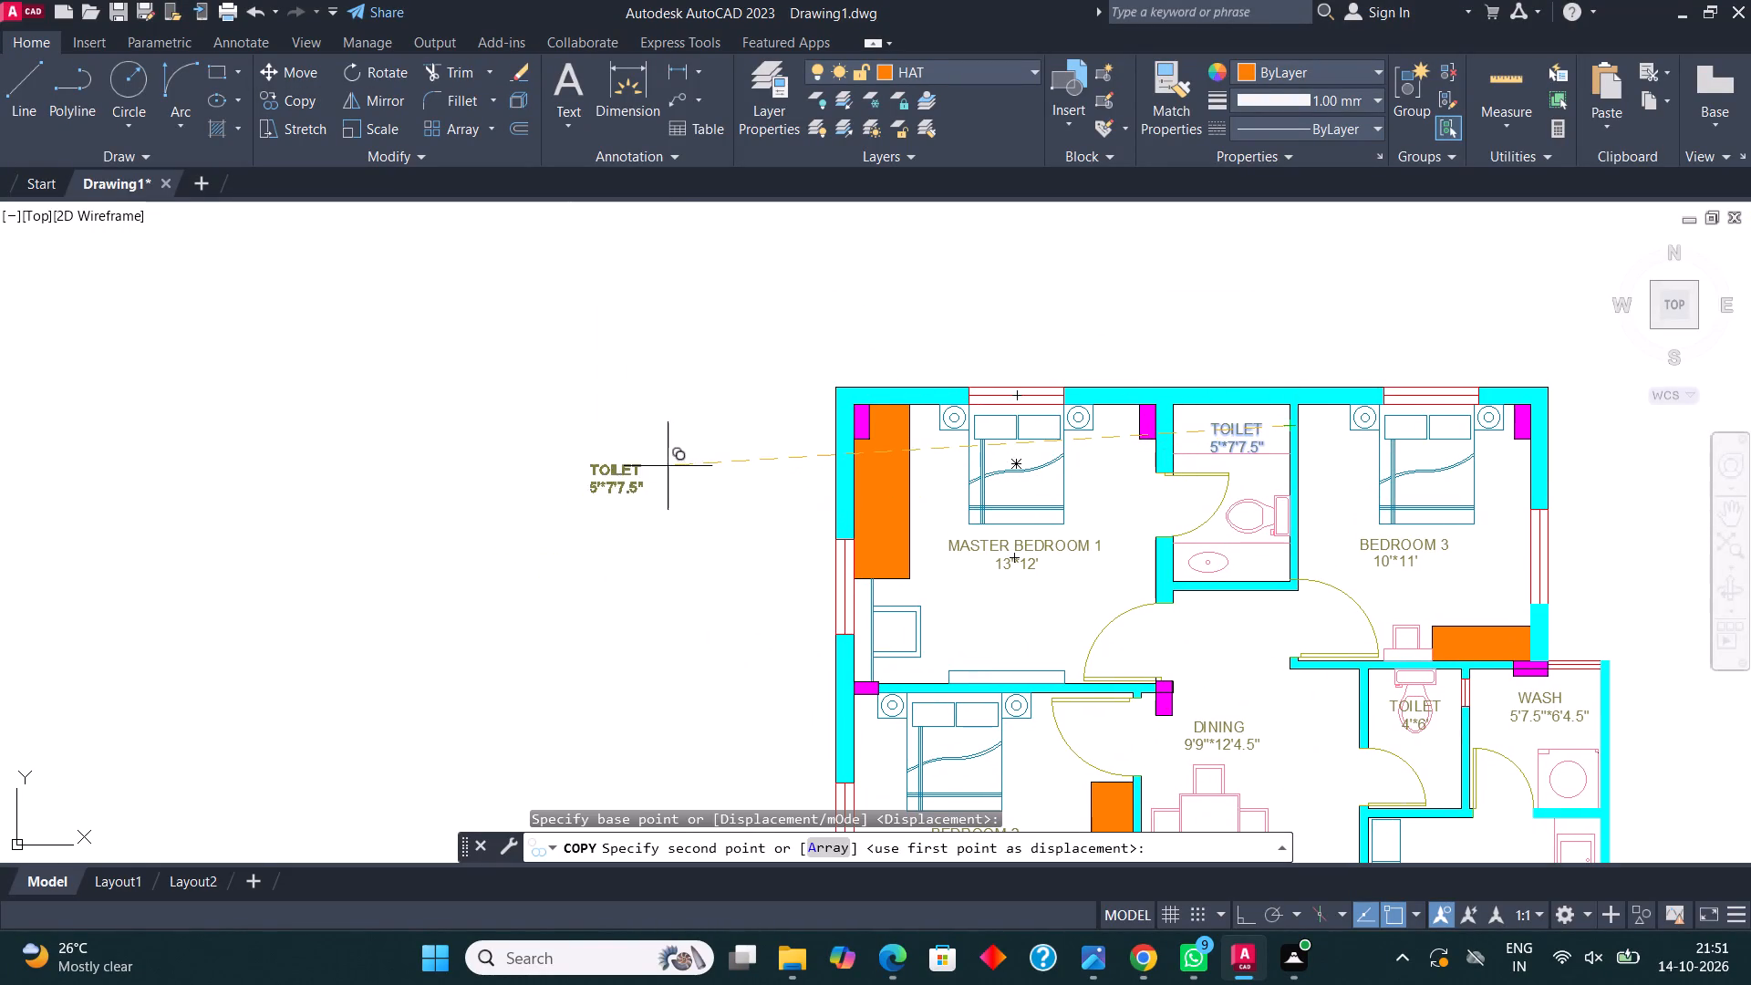
left_click(665, 464)
scroll(525, 491, "up", 3)
scroll(821, 482, "down", 1)
key("Escape")
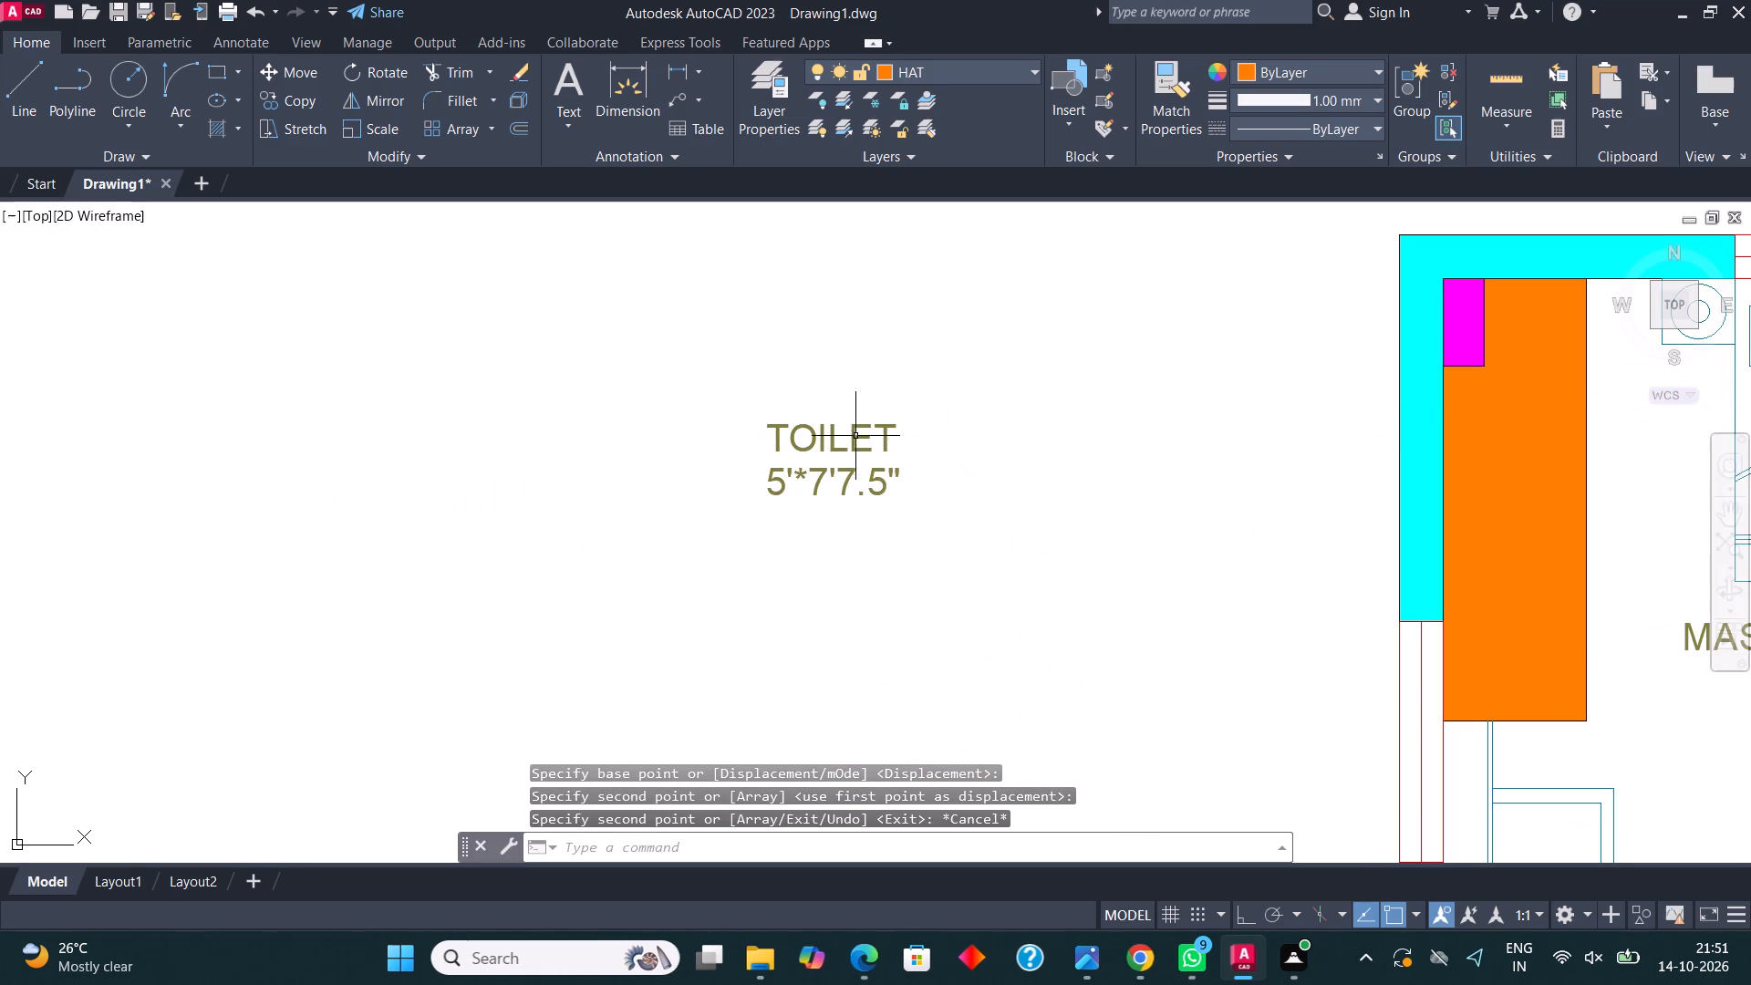
Replace the text of the copied Toilet label outside the plan with D.
left_click(854, 434)
right_click(854, 434)
left_click(1041, 355)
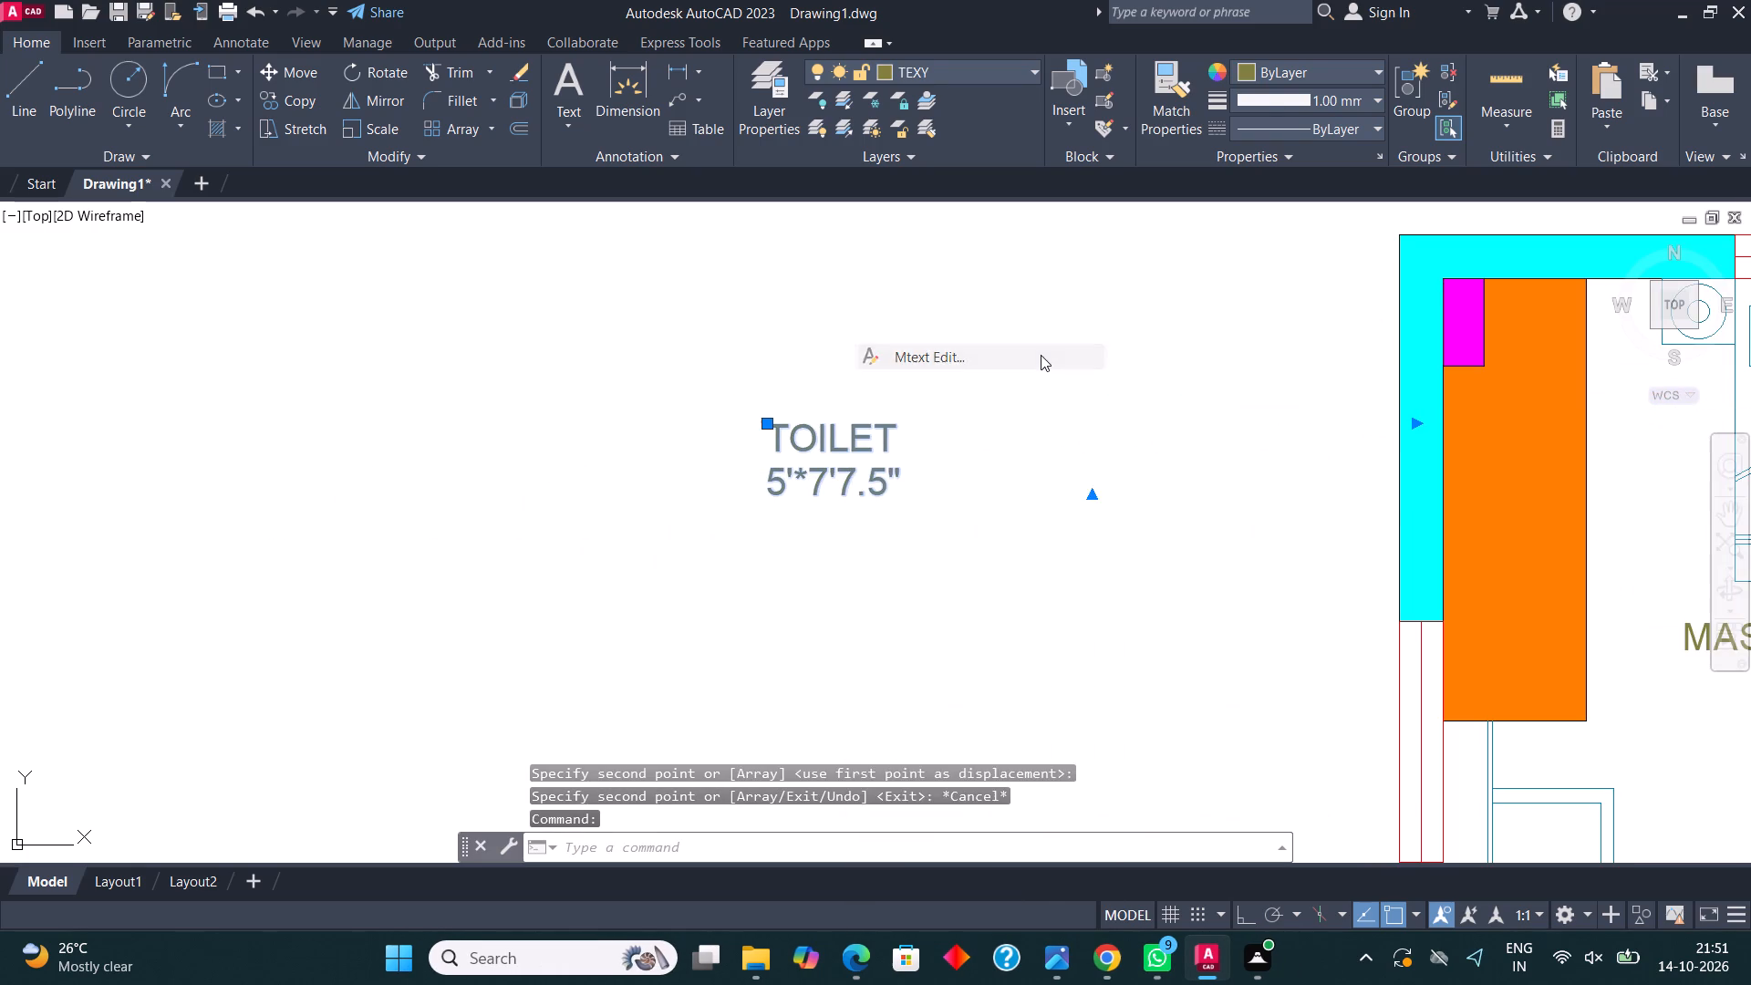
left_click(910, 487)
key("BackSpace")
key("BackSpace")
key("BackSpace")
key("BackSpace")
key("BackSpace")
key("BackSpace")
key("BackSpace")
key("BackSpace")
key("BackSpace")
key("BackSpace")
key("BackSpace")
key("BackSpace")
key("BackSpace")
key("BackSpace")
key("BackSpace")
key("BackSpace")
key("BackSpace")
key("BackSpace")
key("BackSpace")
key("BackSpace")
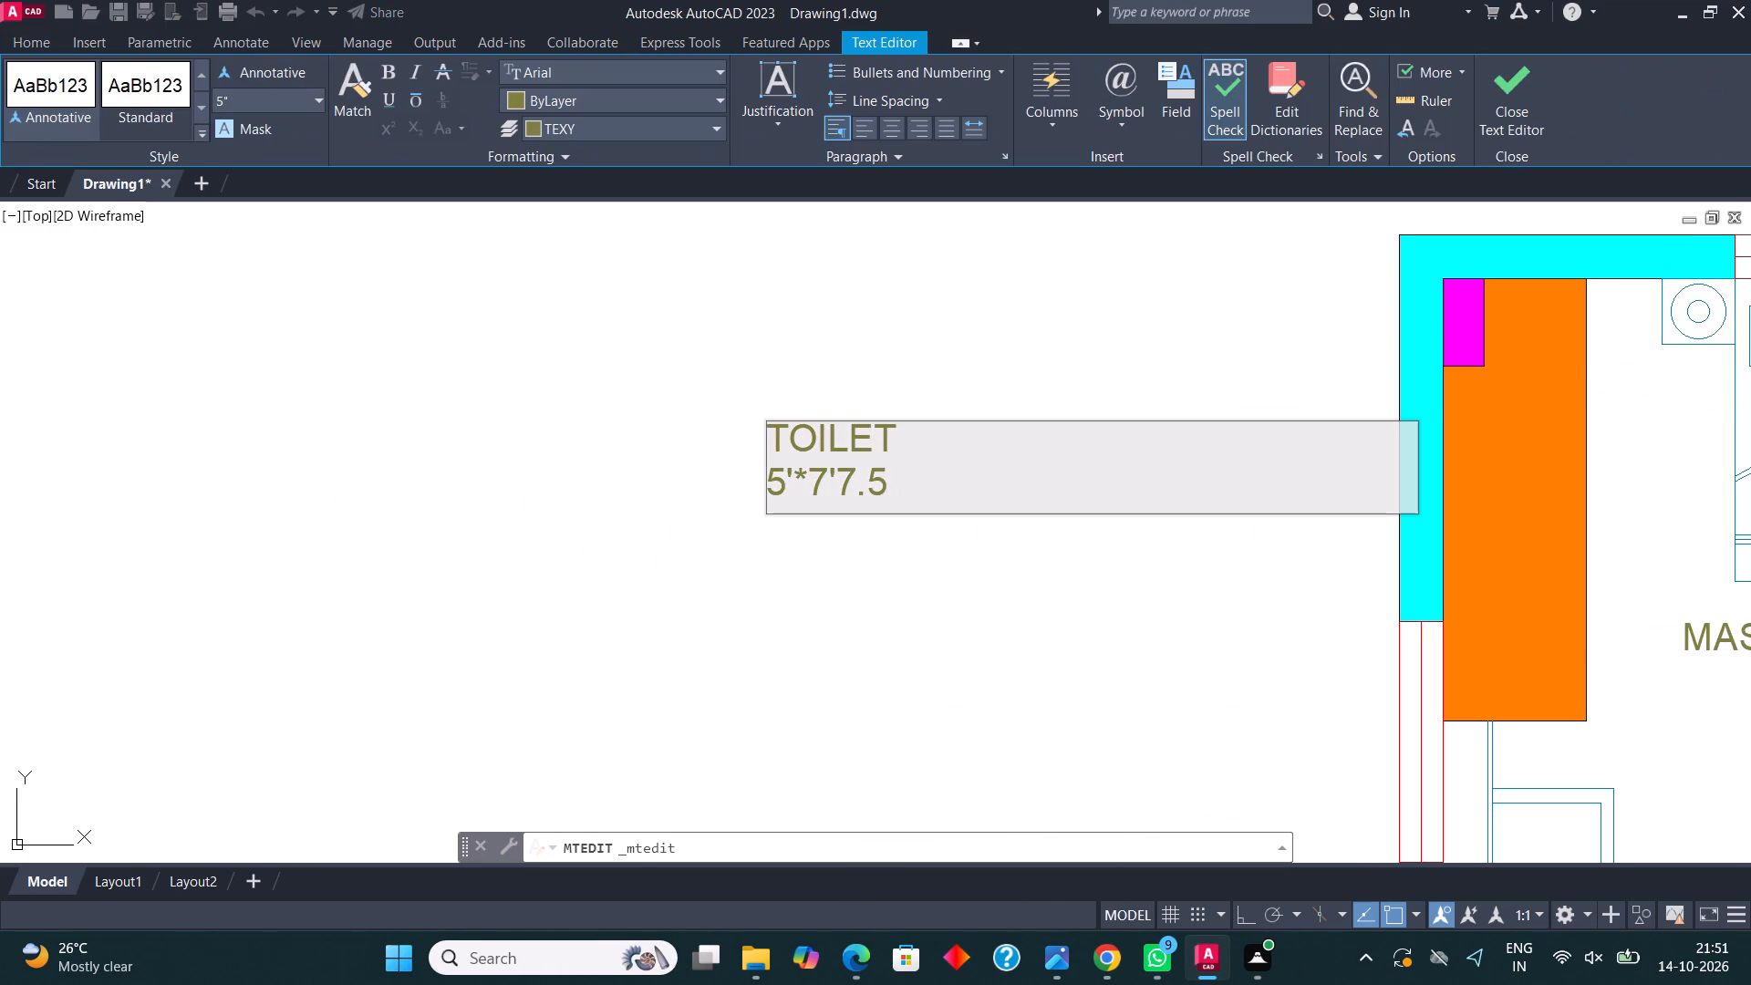
key("d")
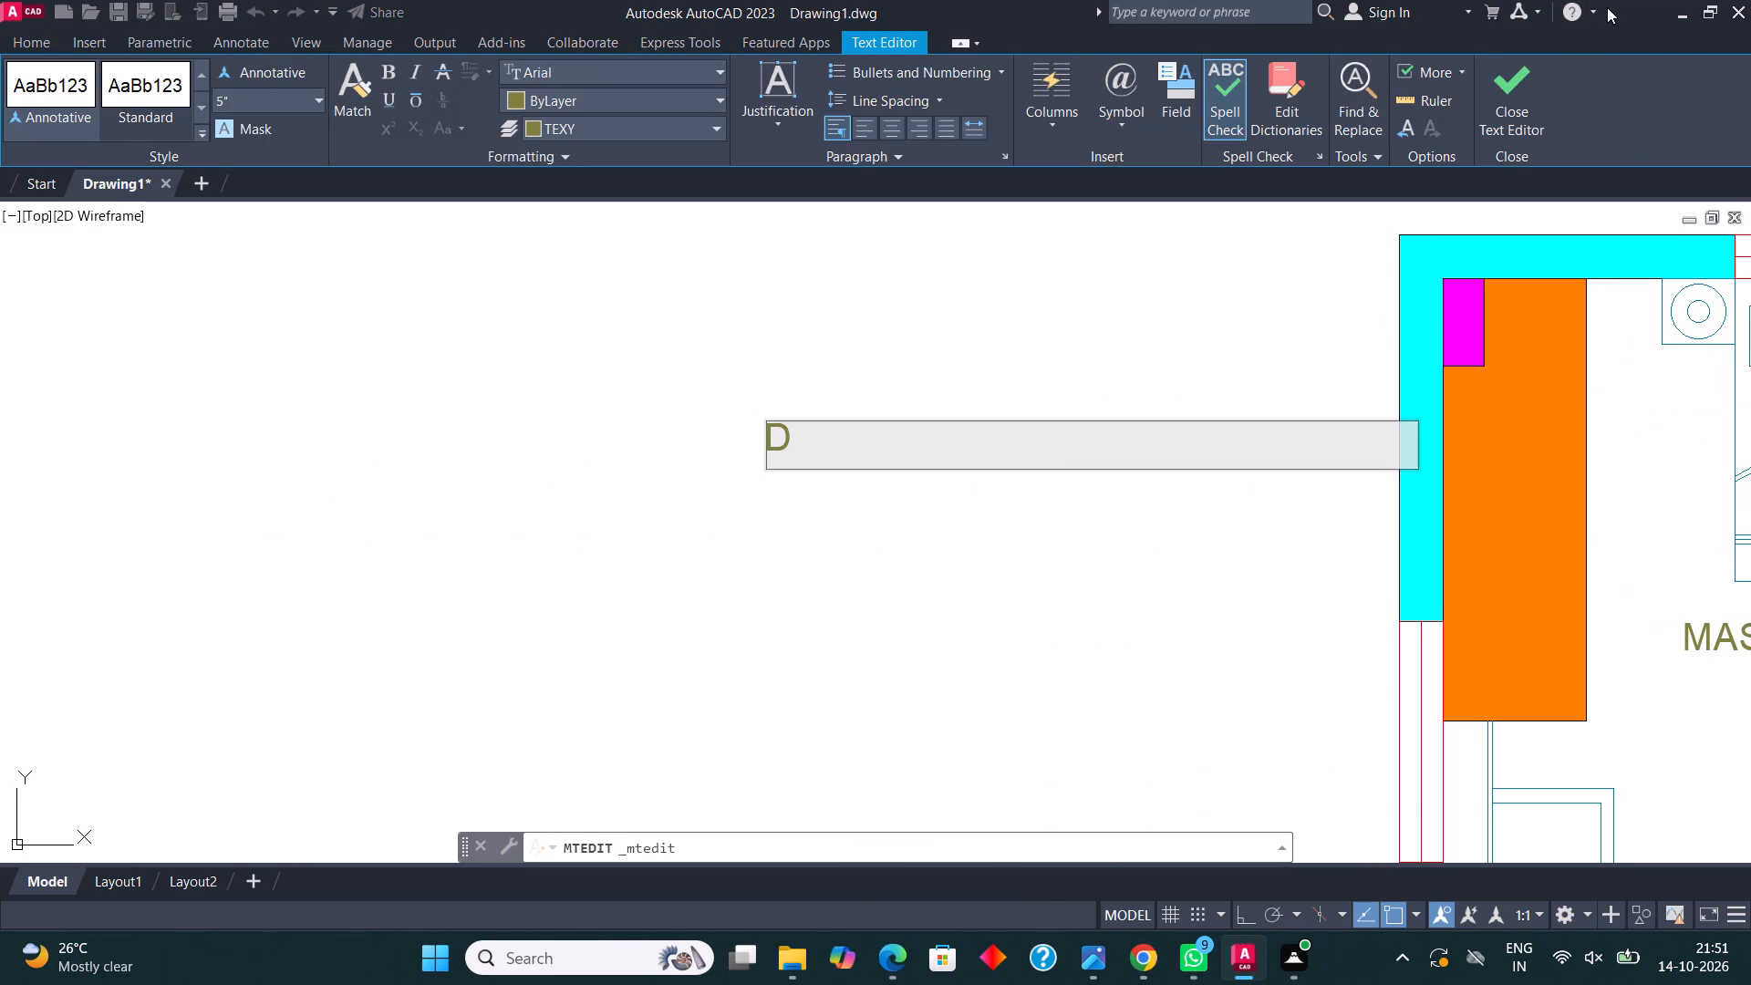
left_click(1522, 65)
Make two copies of the D tag in the empty space beside the original.
left_click(791, 425)
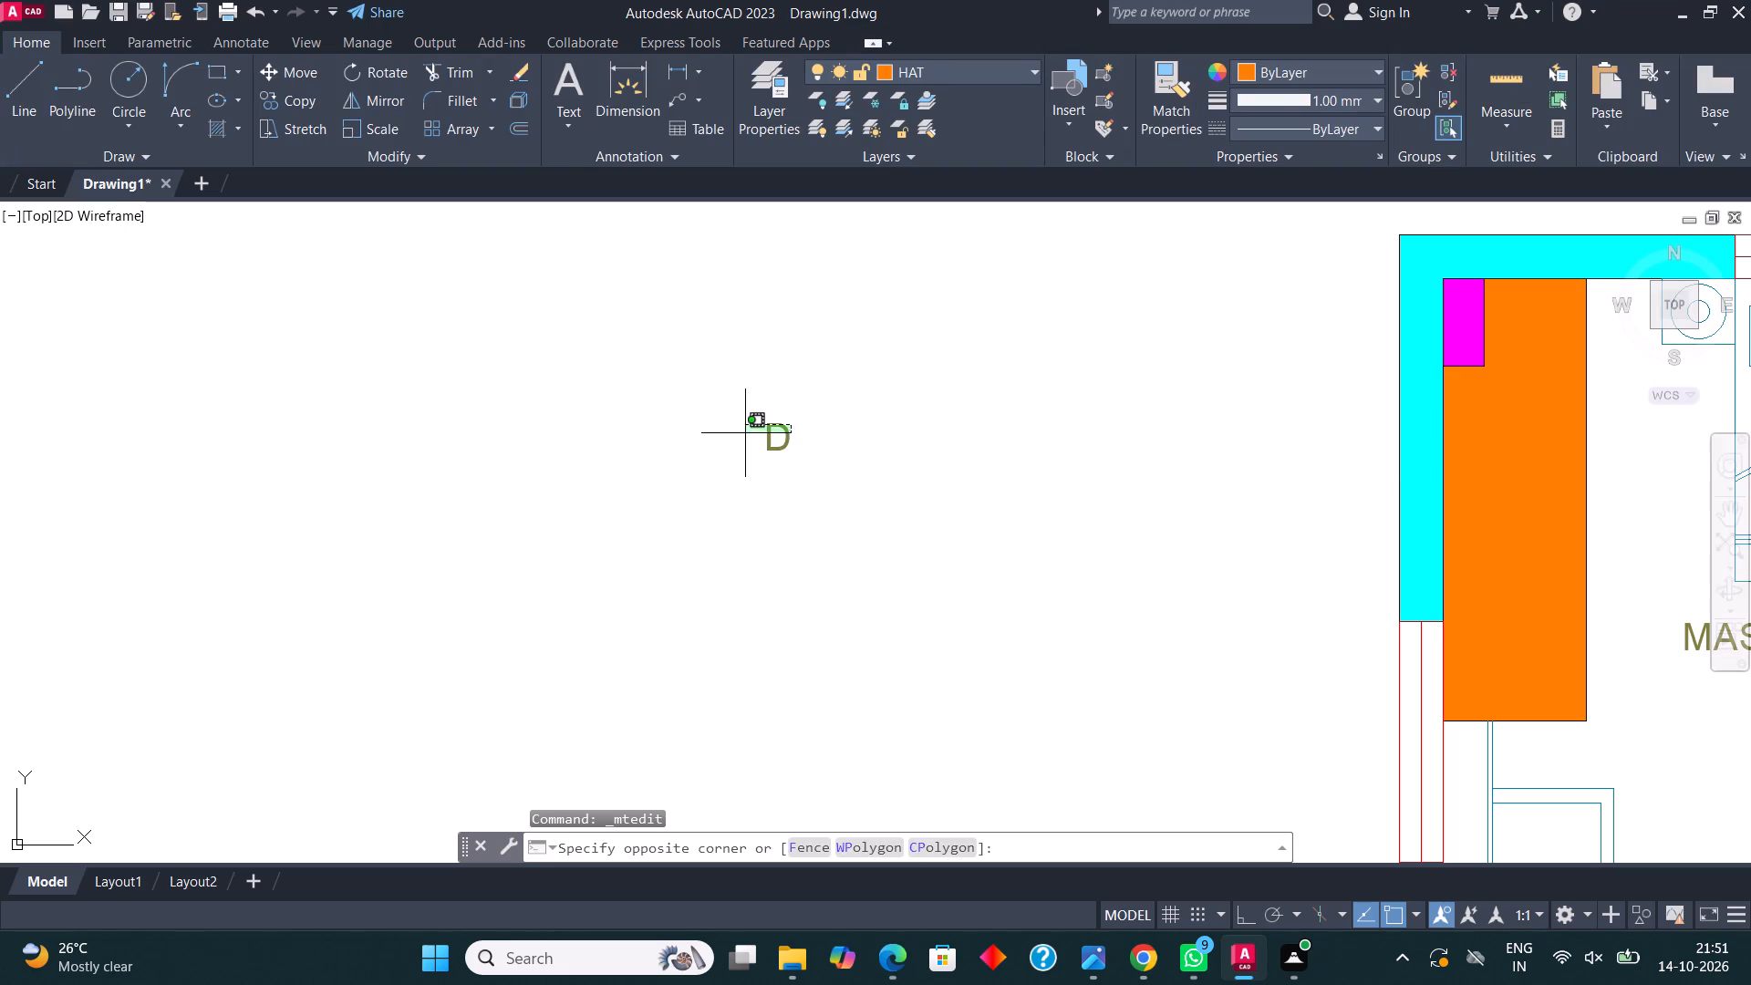
left_click(745, 433)
left_click(306, 95)
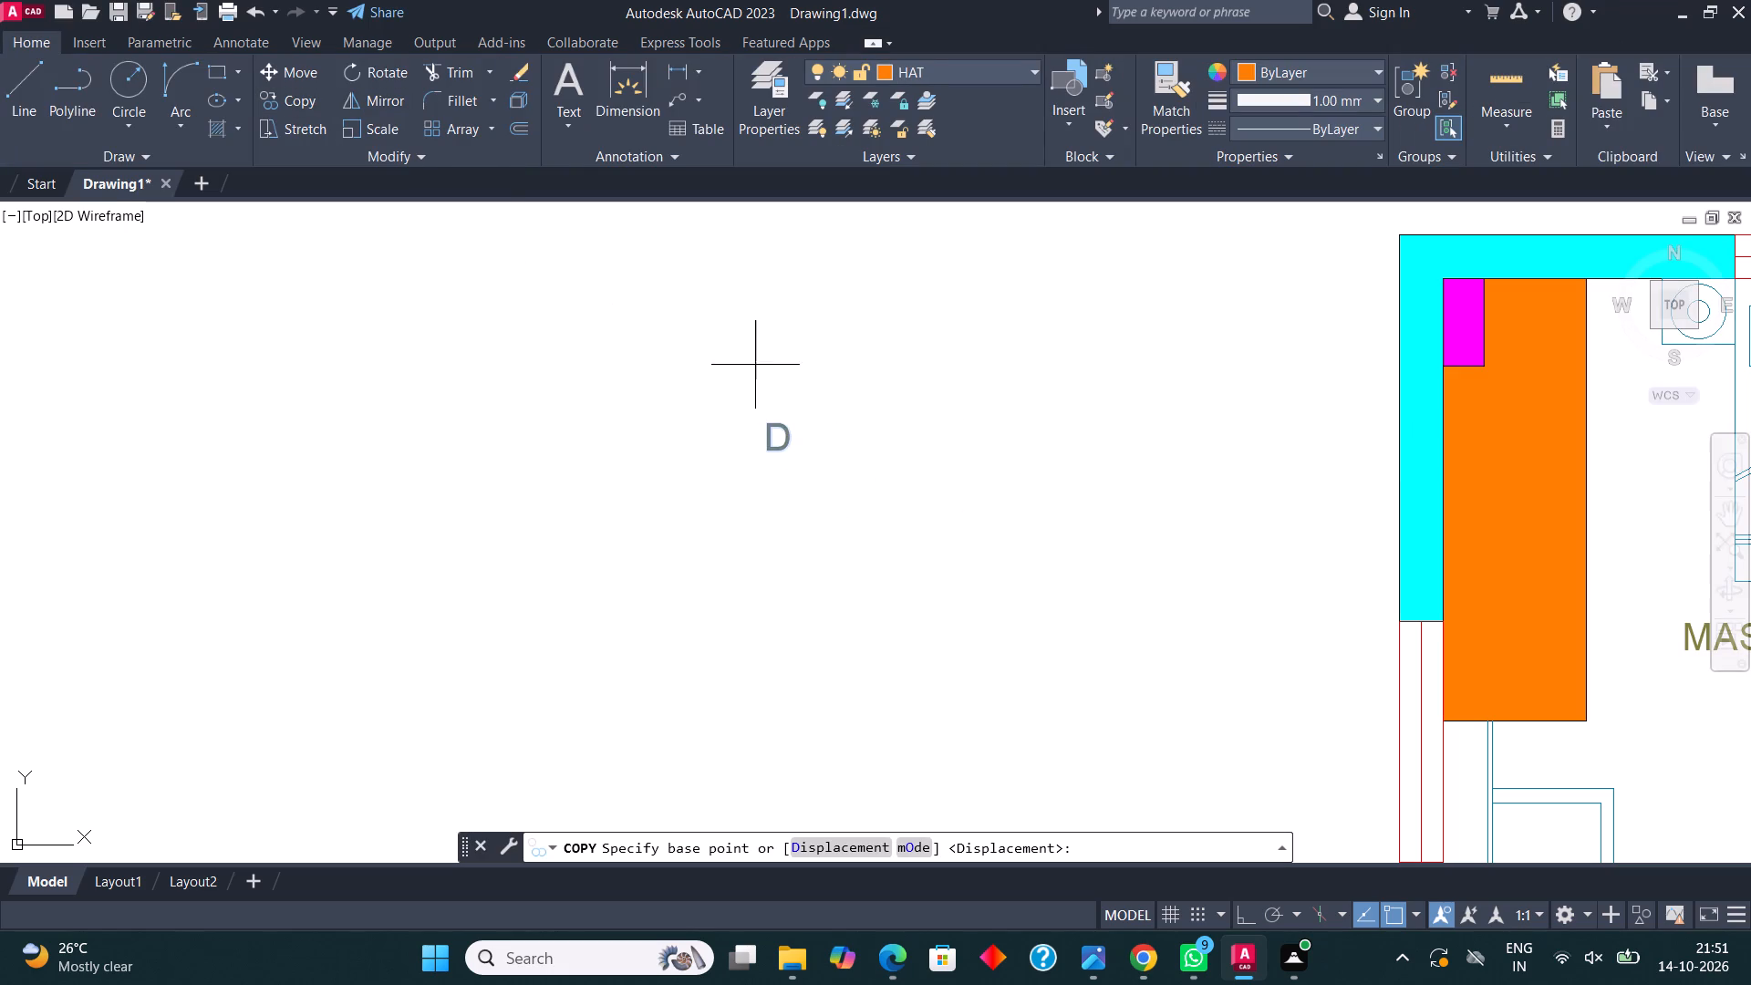
left_click(769, 436)
left_click(982, 390)
left_click(913, 512)
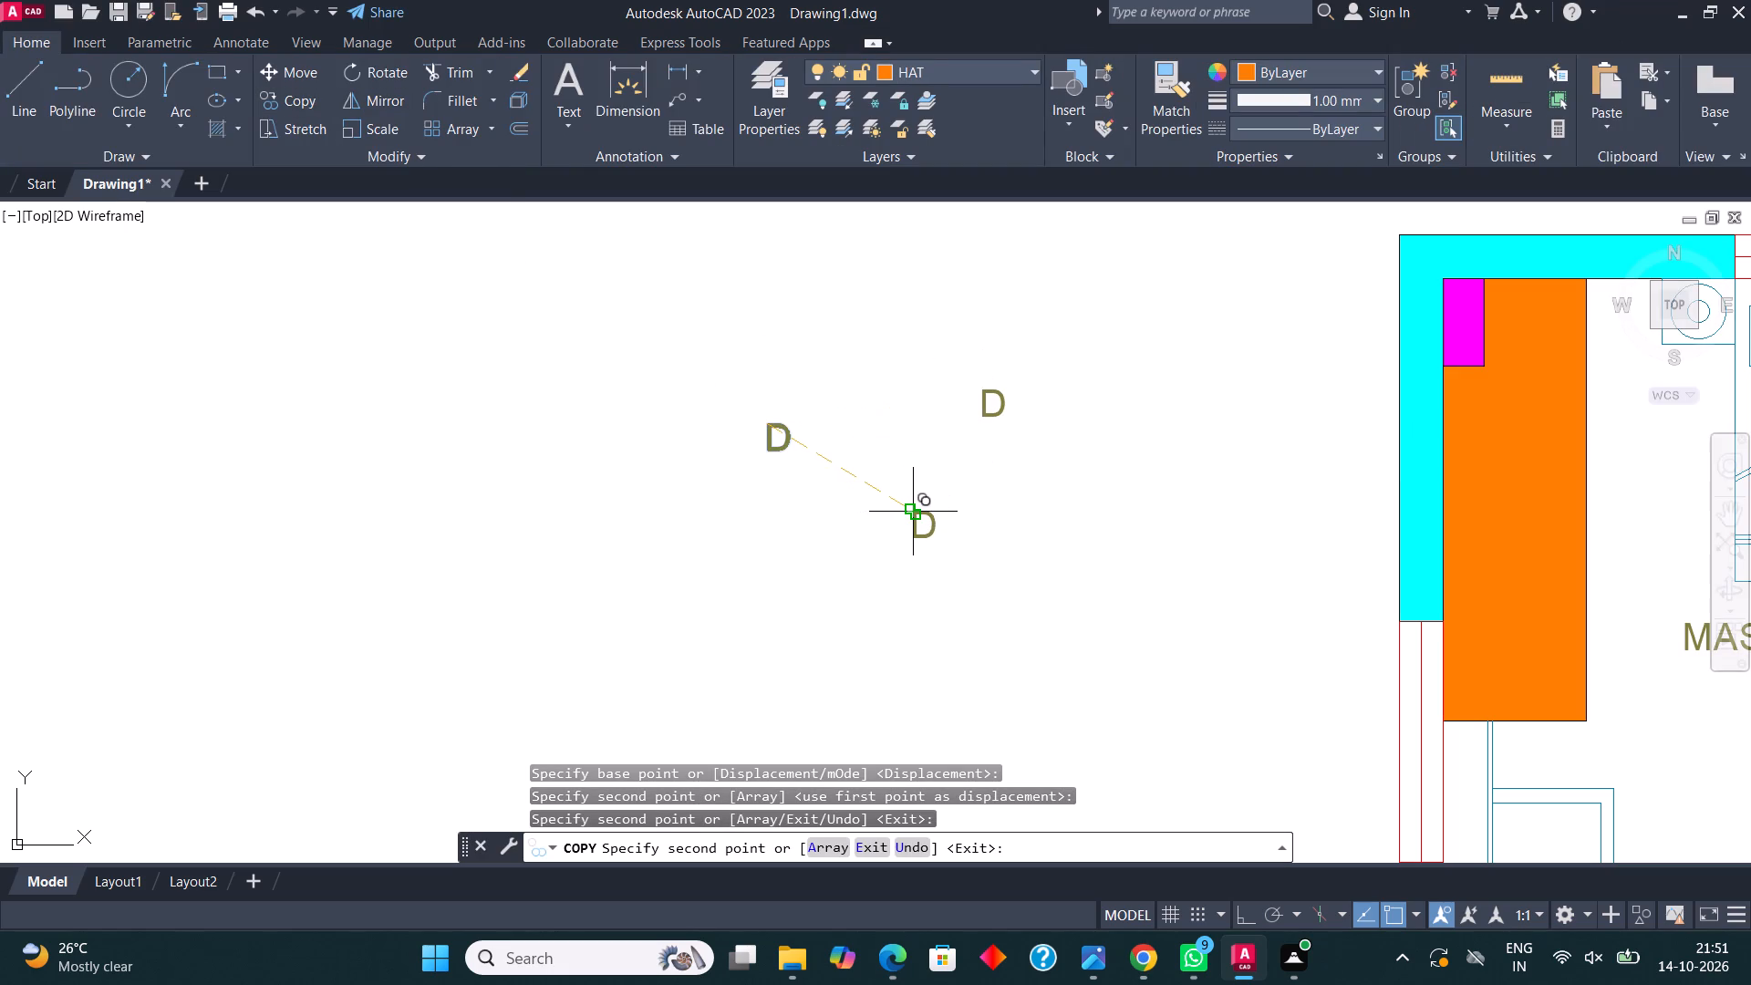
key("Escape")
Change the text of the upper copied D tag to W.
left_click(990, 403)
left_click(982, 397)
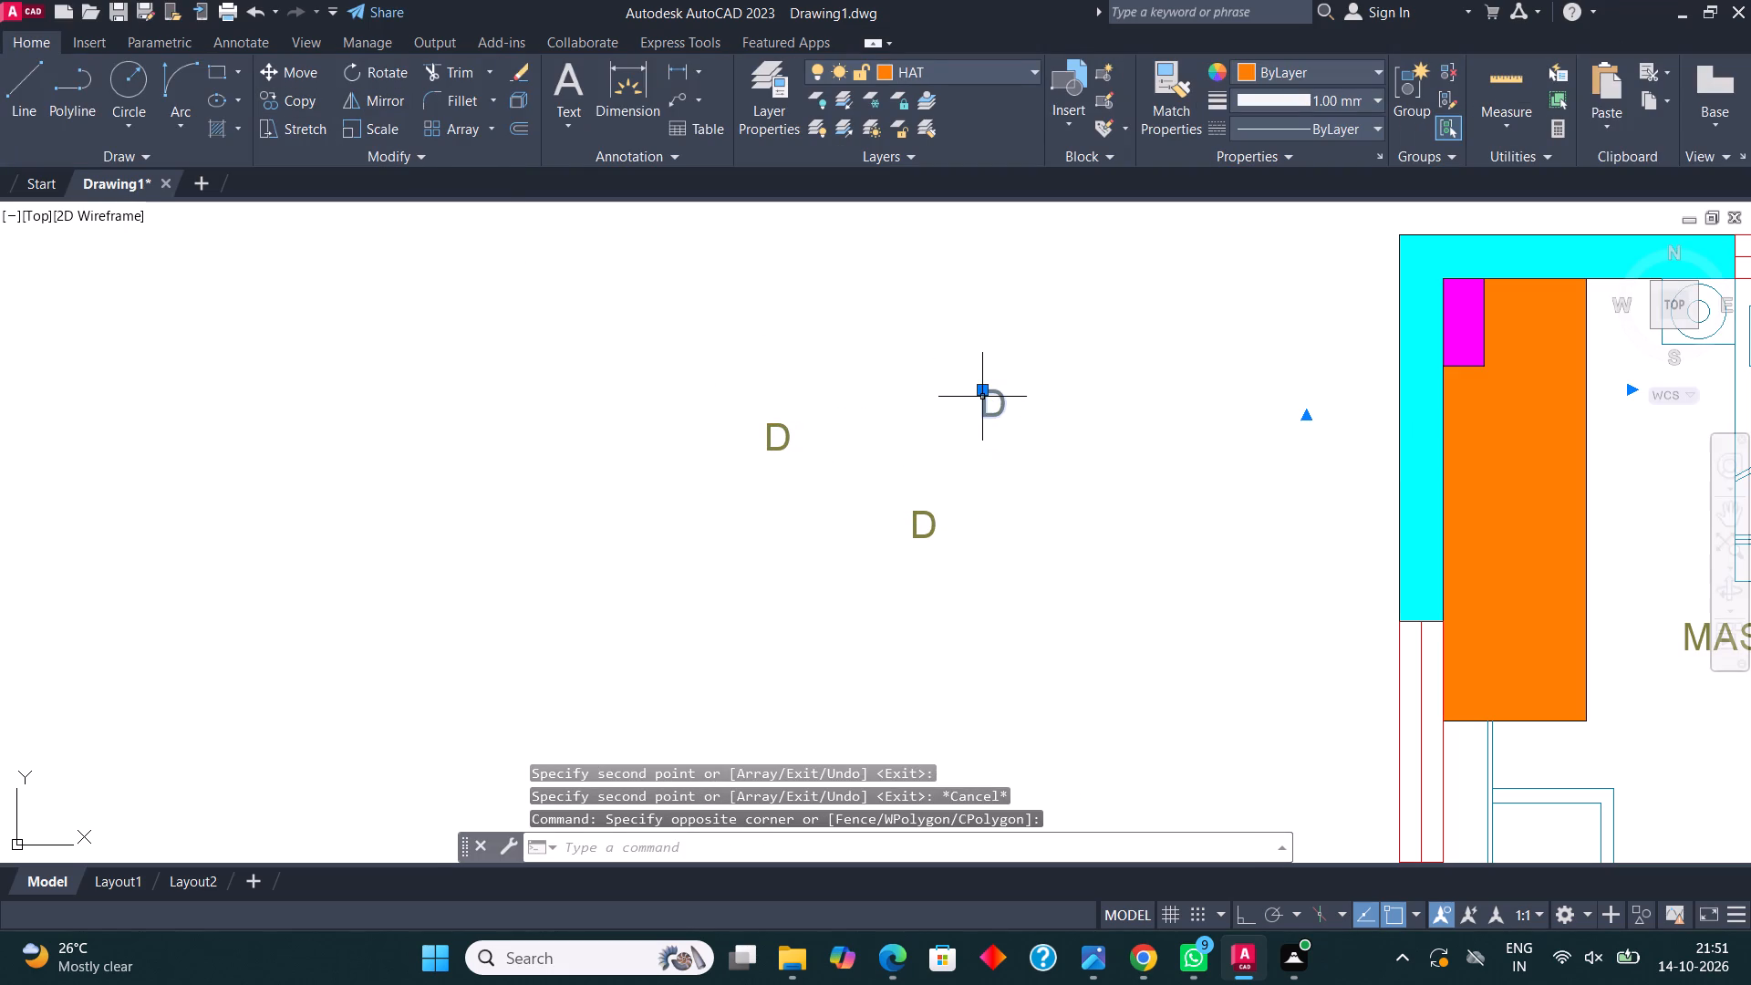
right_click(980, 397)
left_click(1048, 362)
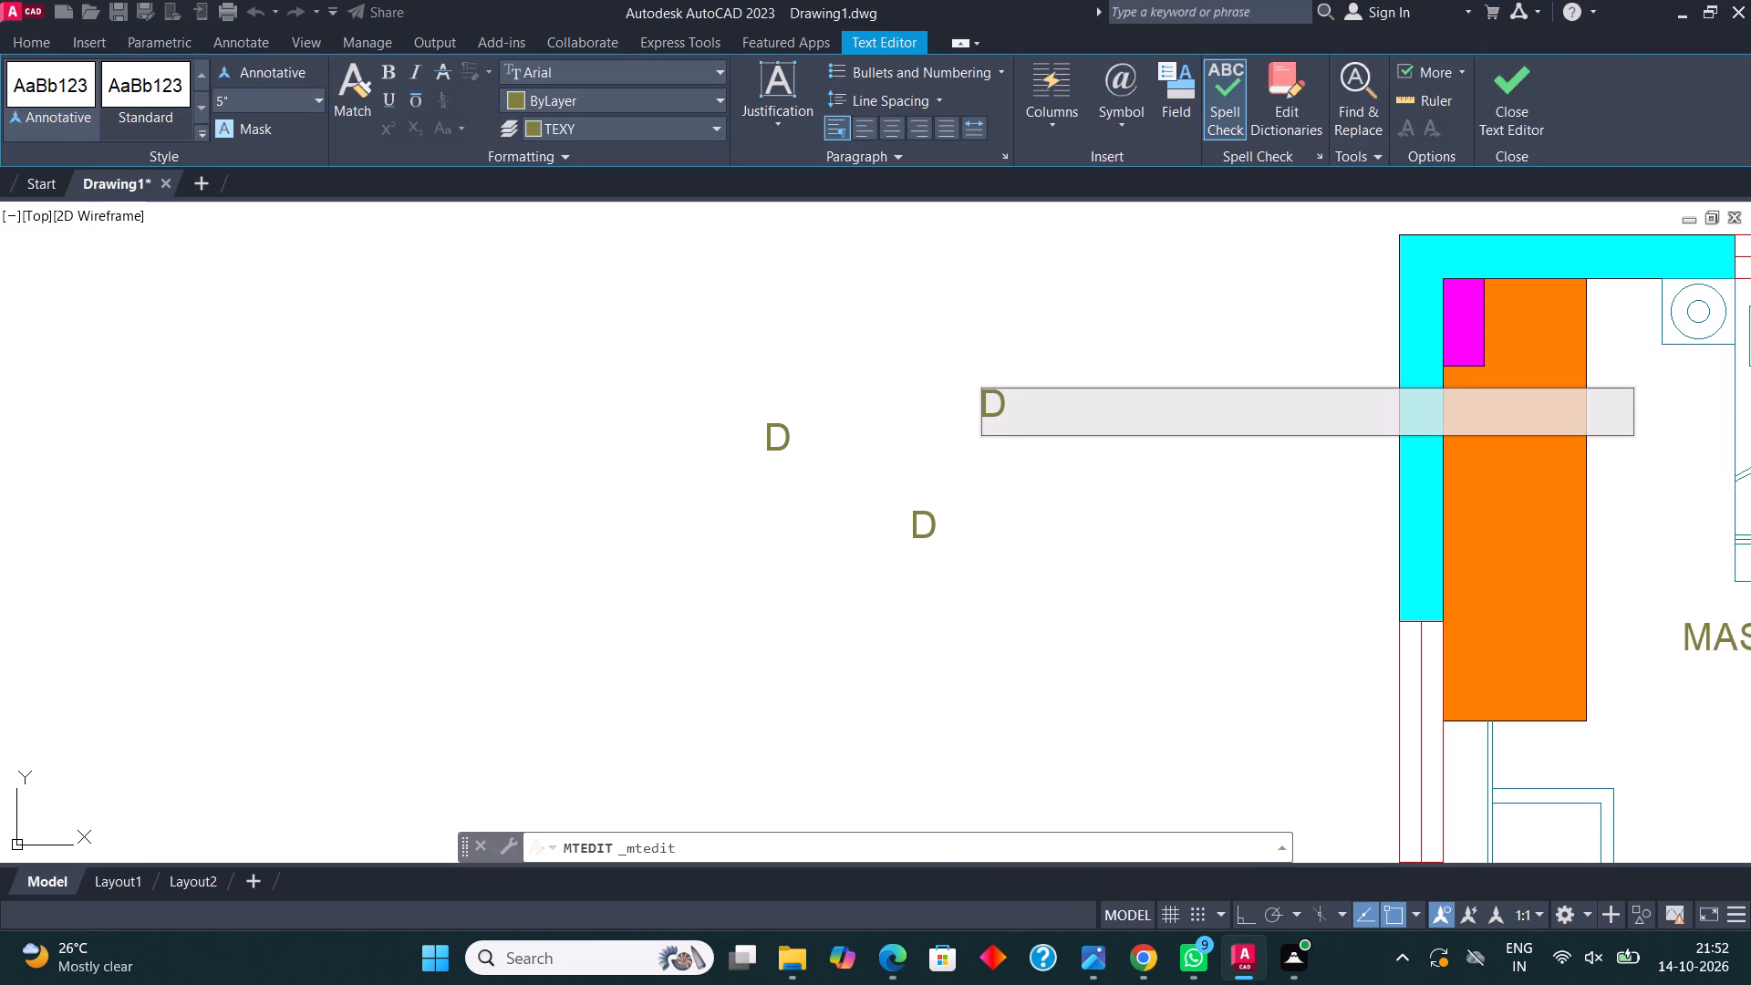
left_click(1028, 404)
key("BackSpace")
key("w")
left_click(1500, 101)
Change the text of the lower copied D tag to V.
left_click(926, 511)
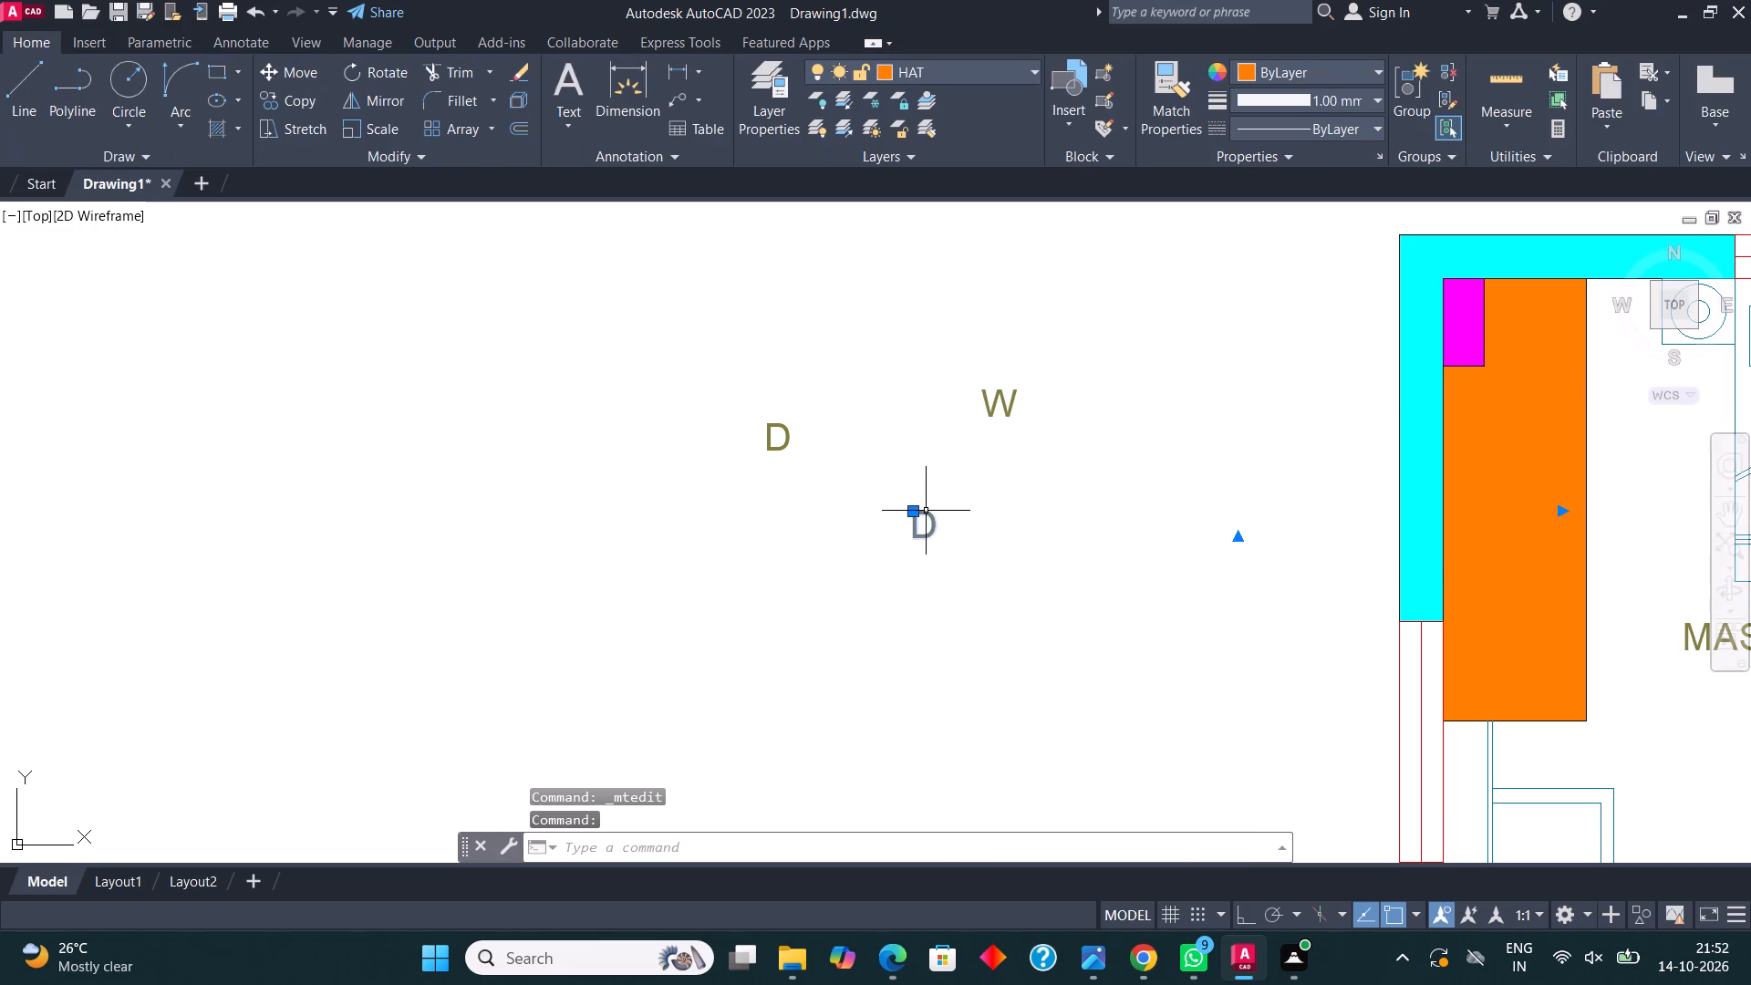
right_click(924, 511)
left_click(1078, 356)
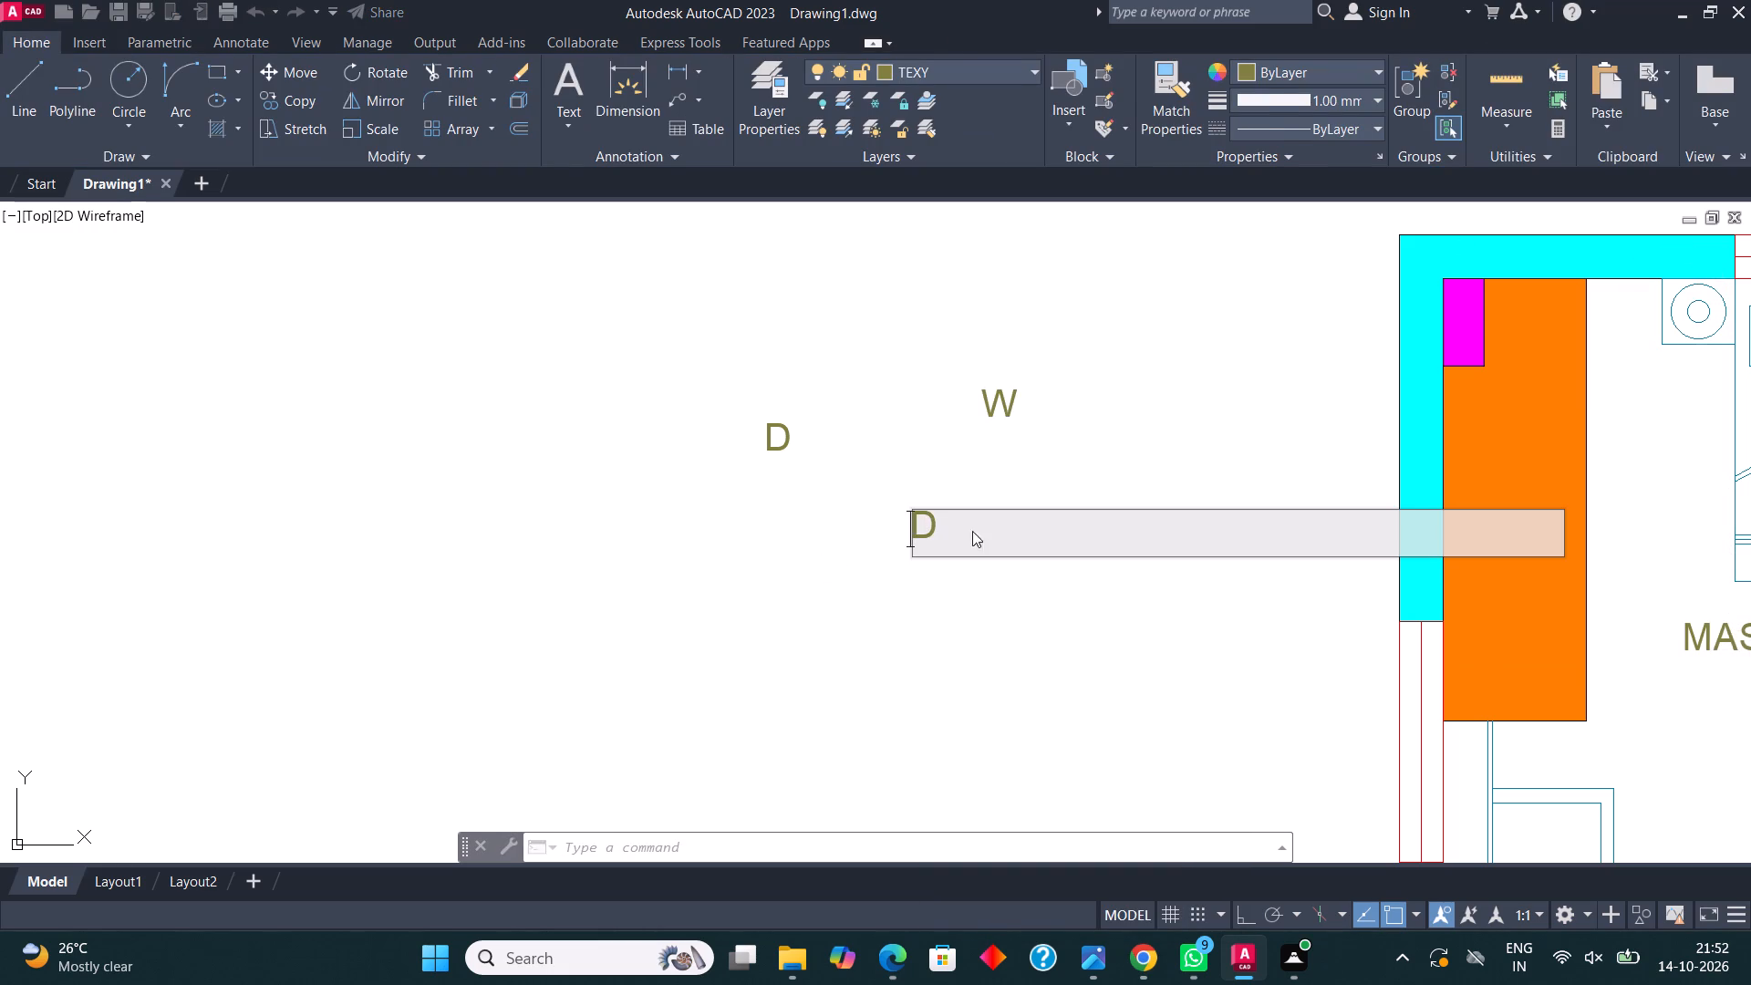
left_click(949, 520)
key("BackSpace")
key("v")
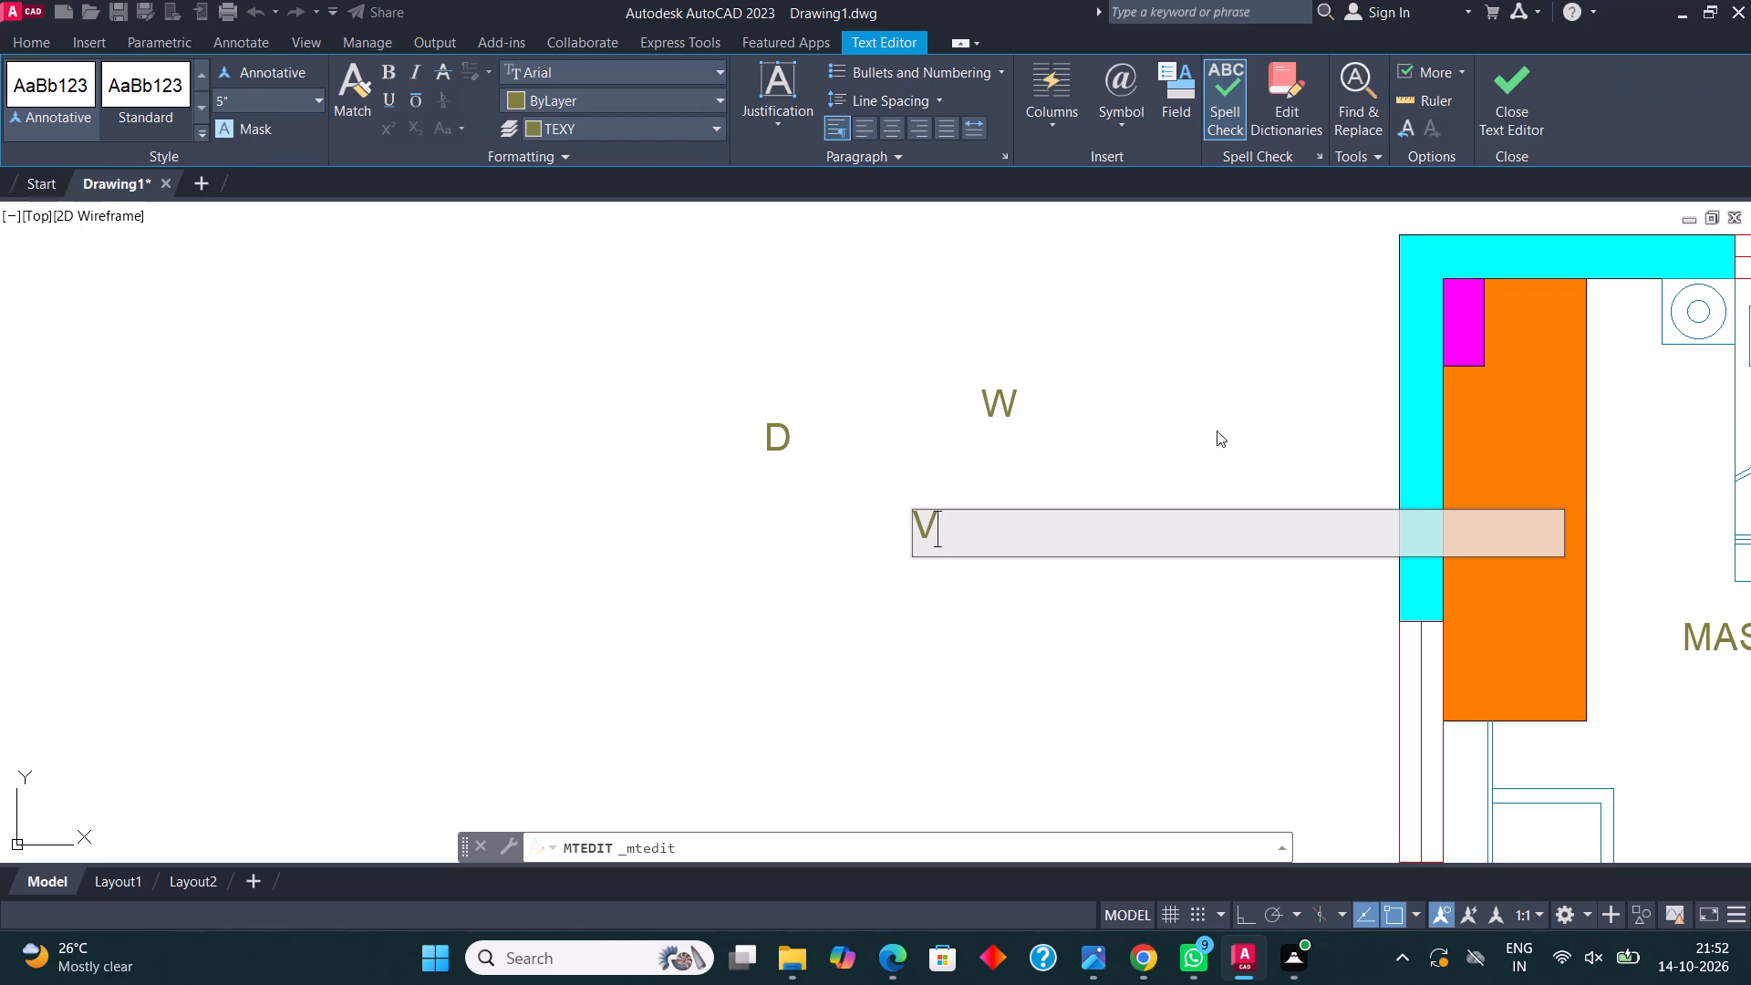
left_click(1528, 78)
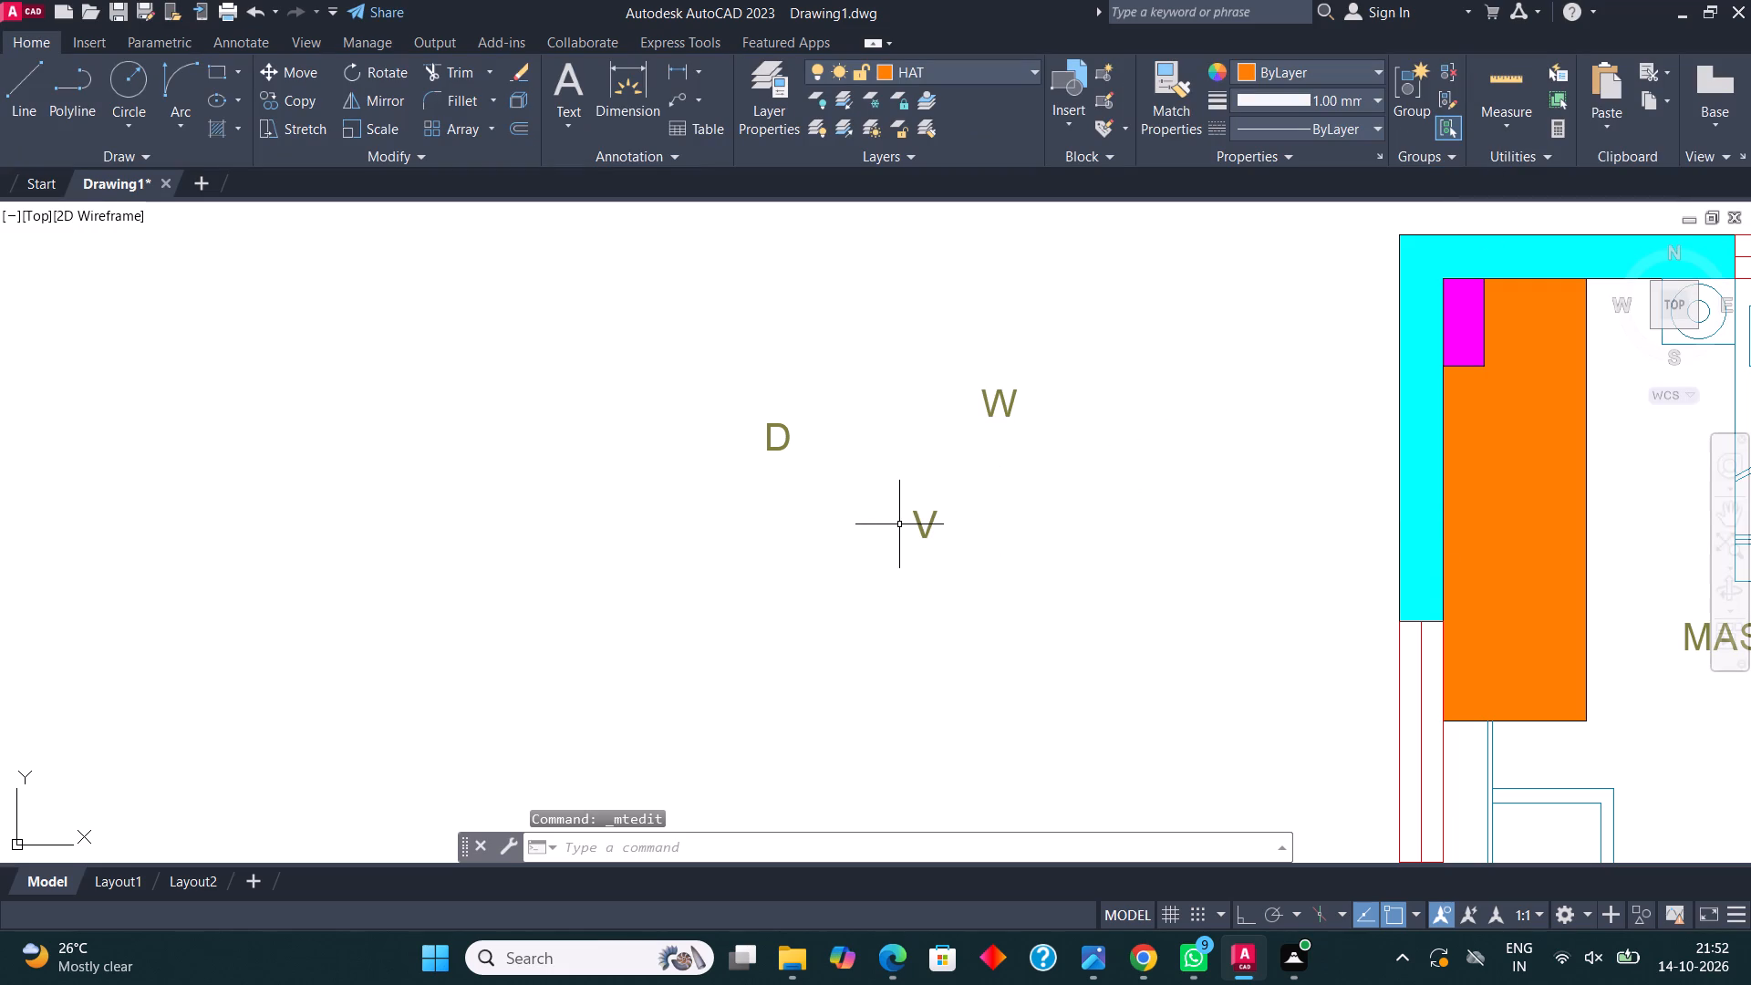
Copy the V tag beside the 4'*6' Toilet's window facing Wash and outside the 7'3"*5' Toilet's window.
left_click(922, 518)
left_click(285, 88)
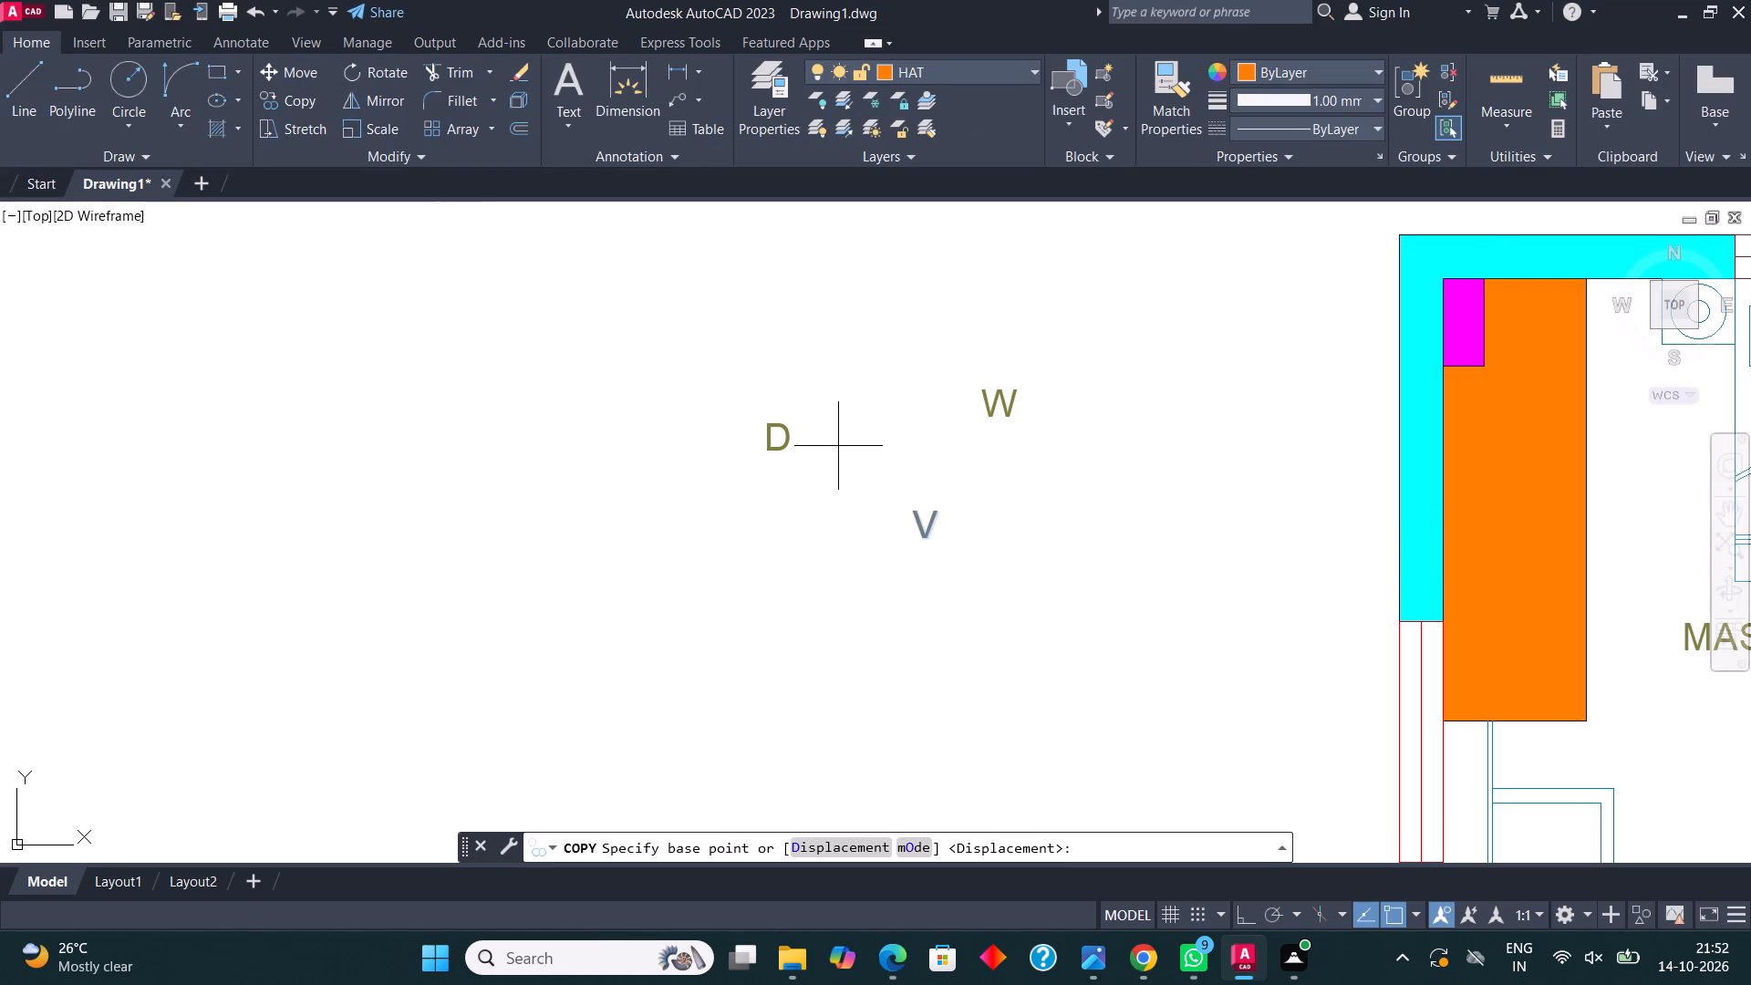
left_click(943, 532)
scroll(644, 538, "down", 3)
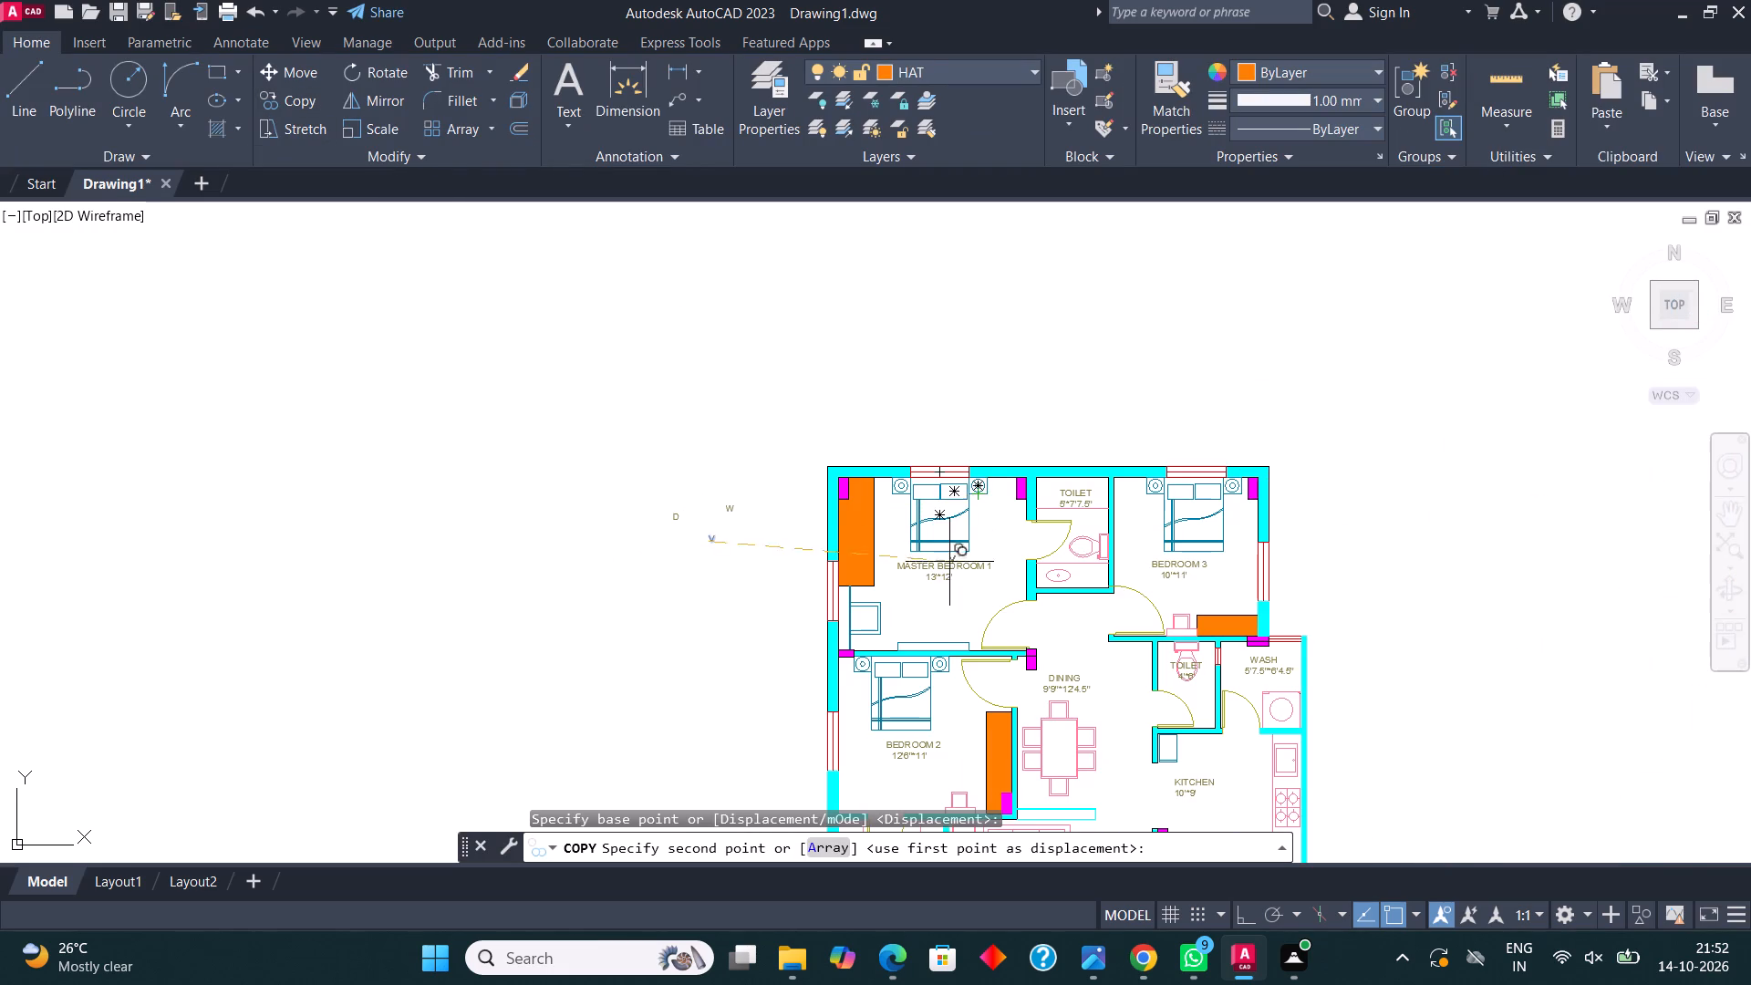
middle_click_drag(1018, 613, 985, 410)
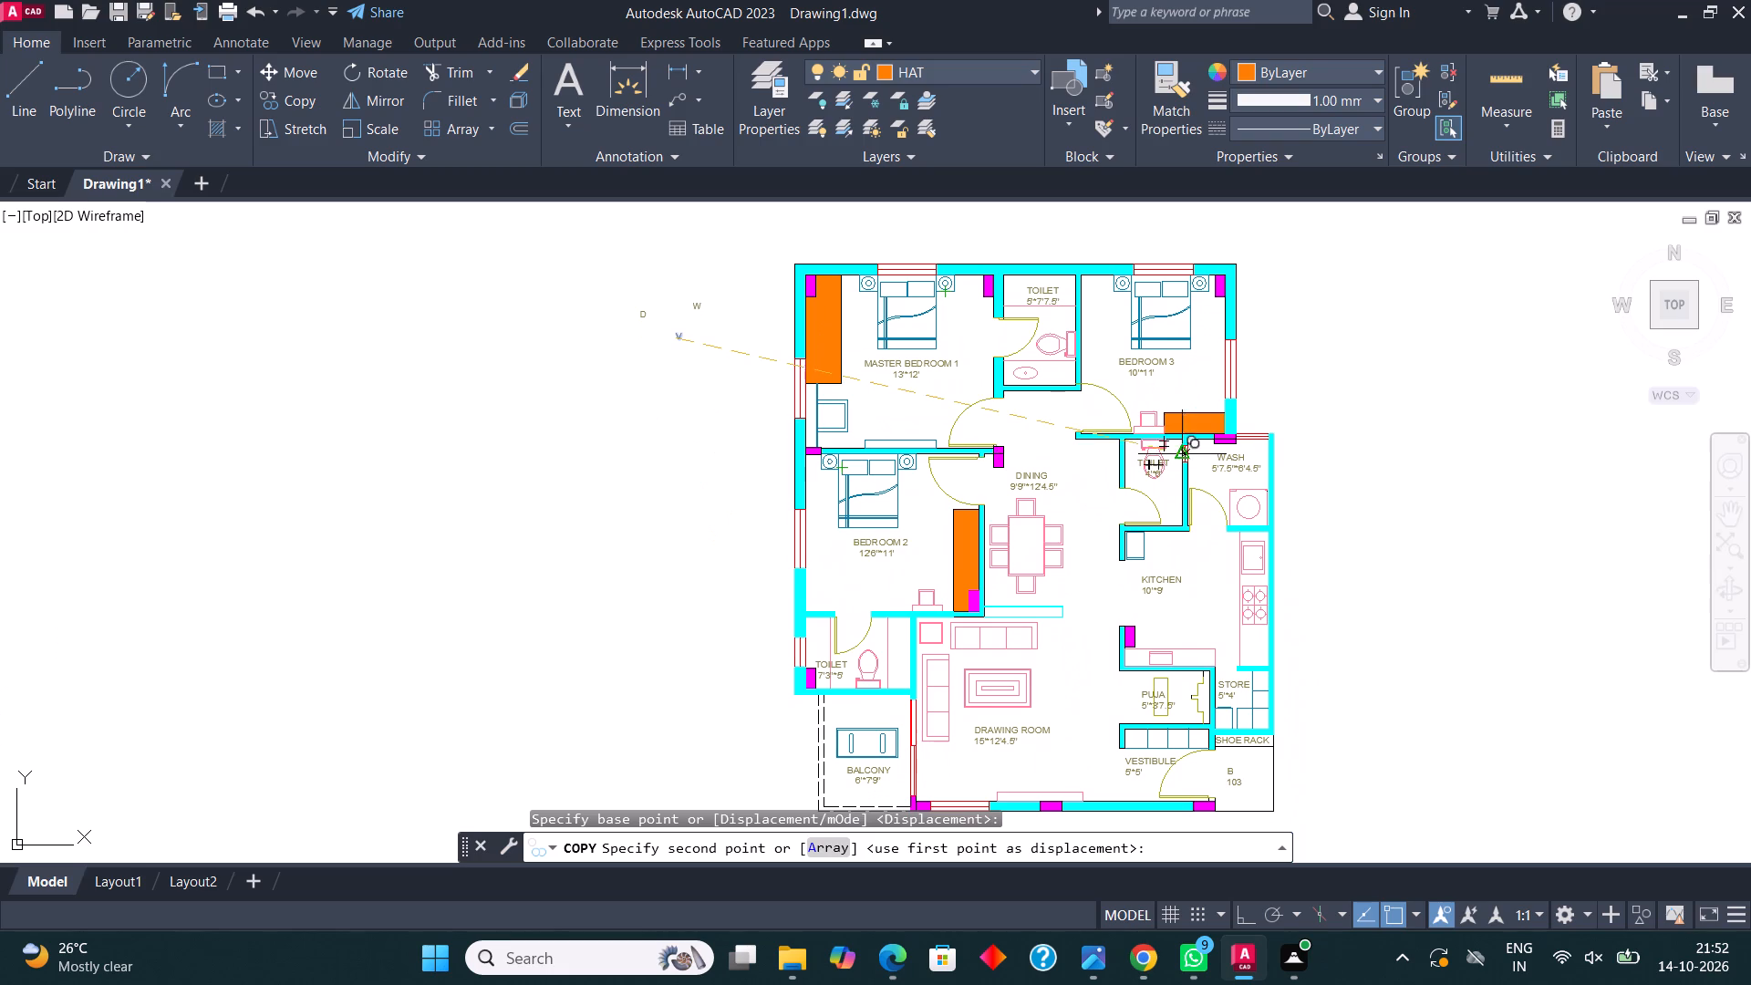
scroll(1176, 450, "up", 4)
left_click(1229, 493)
scroll(1223, 382, "down", 3)
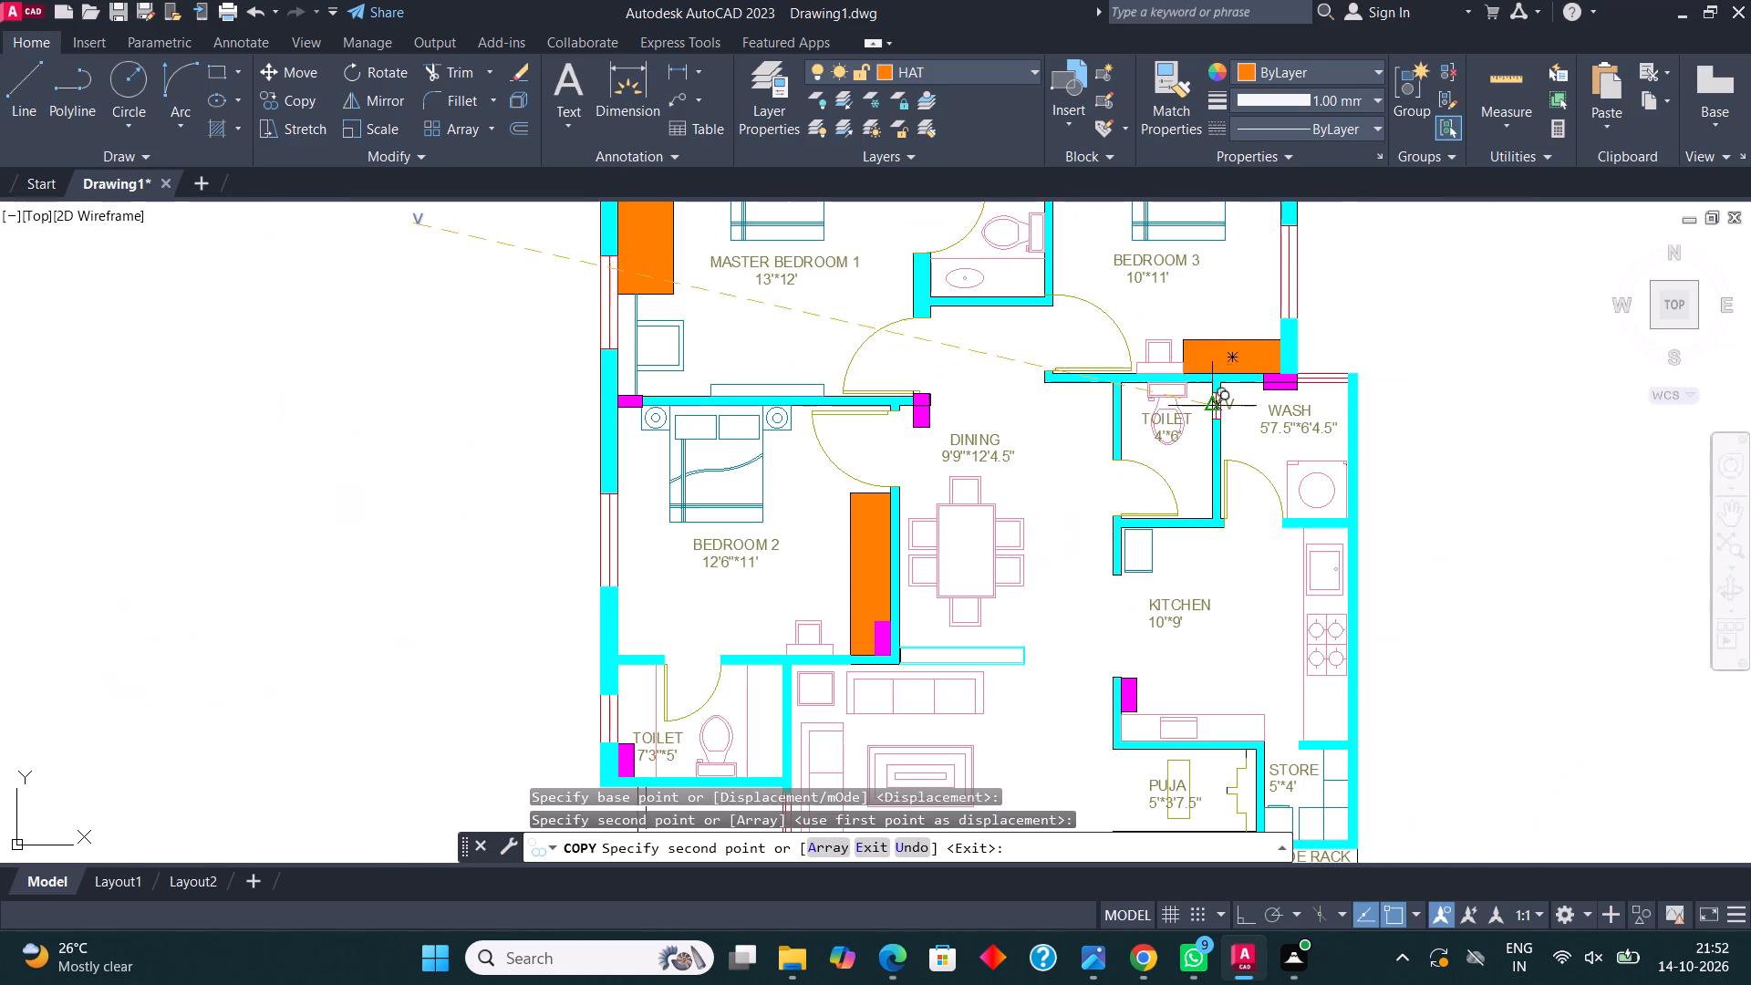
middle_click_drag(1026, 559, 1050, 316)
scroll(653, 456, "up", 2)
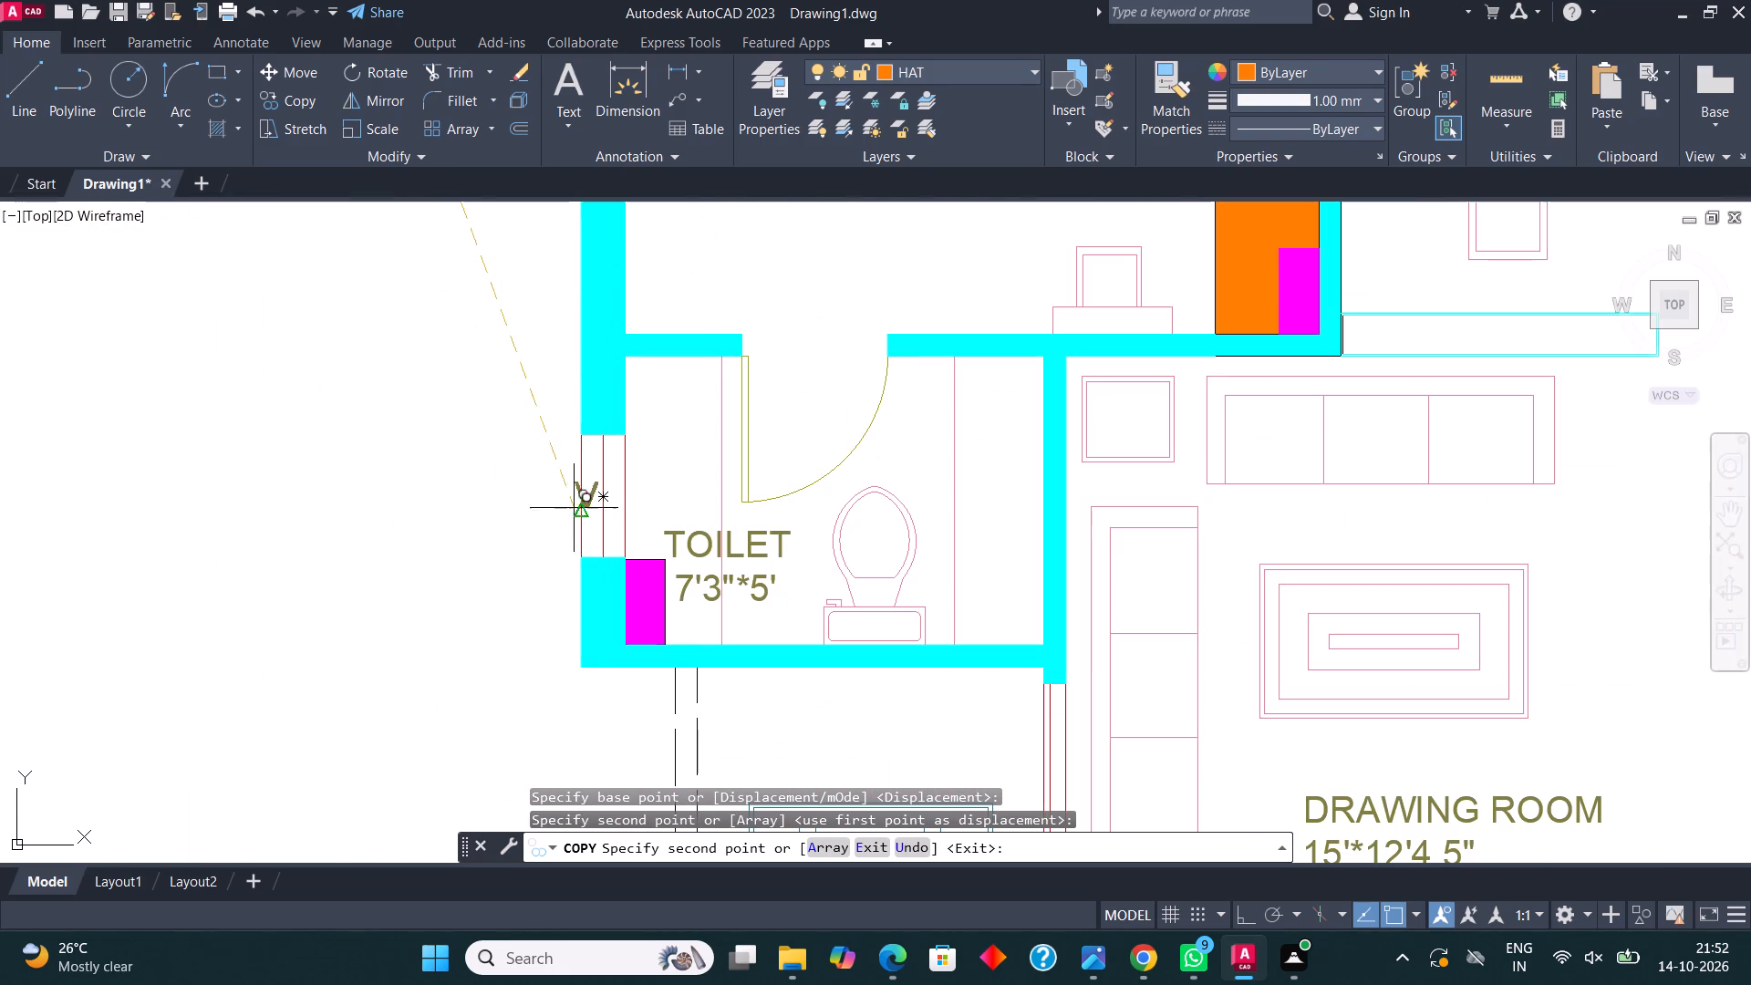
left_click(551, 510)
scroll(608, 491, "down", 1)
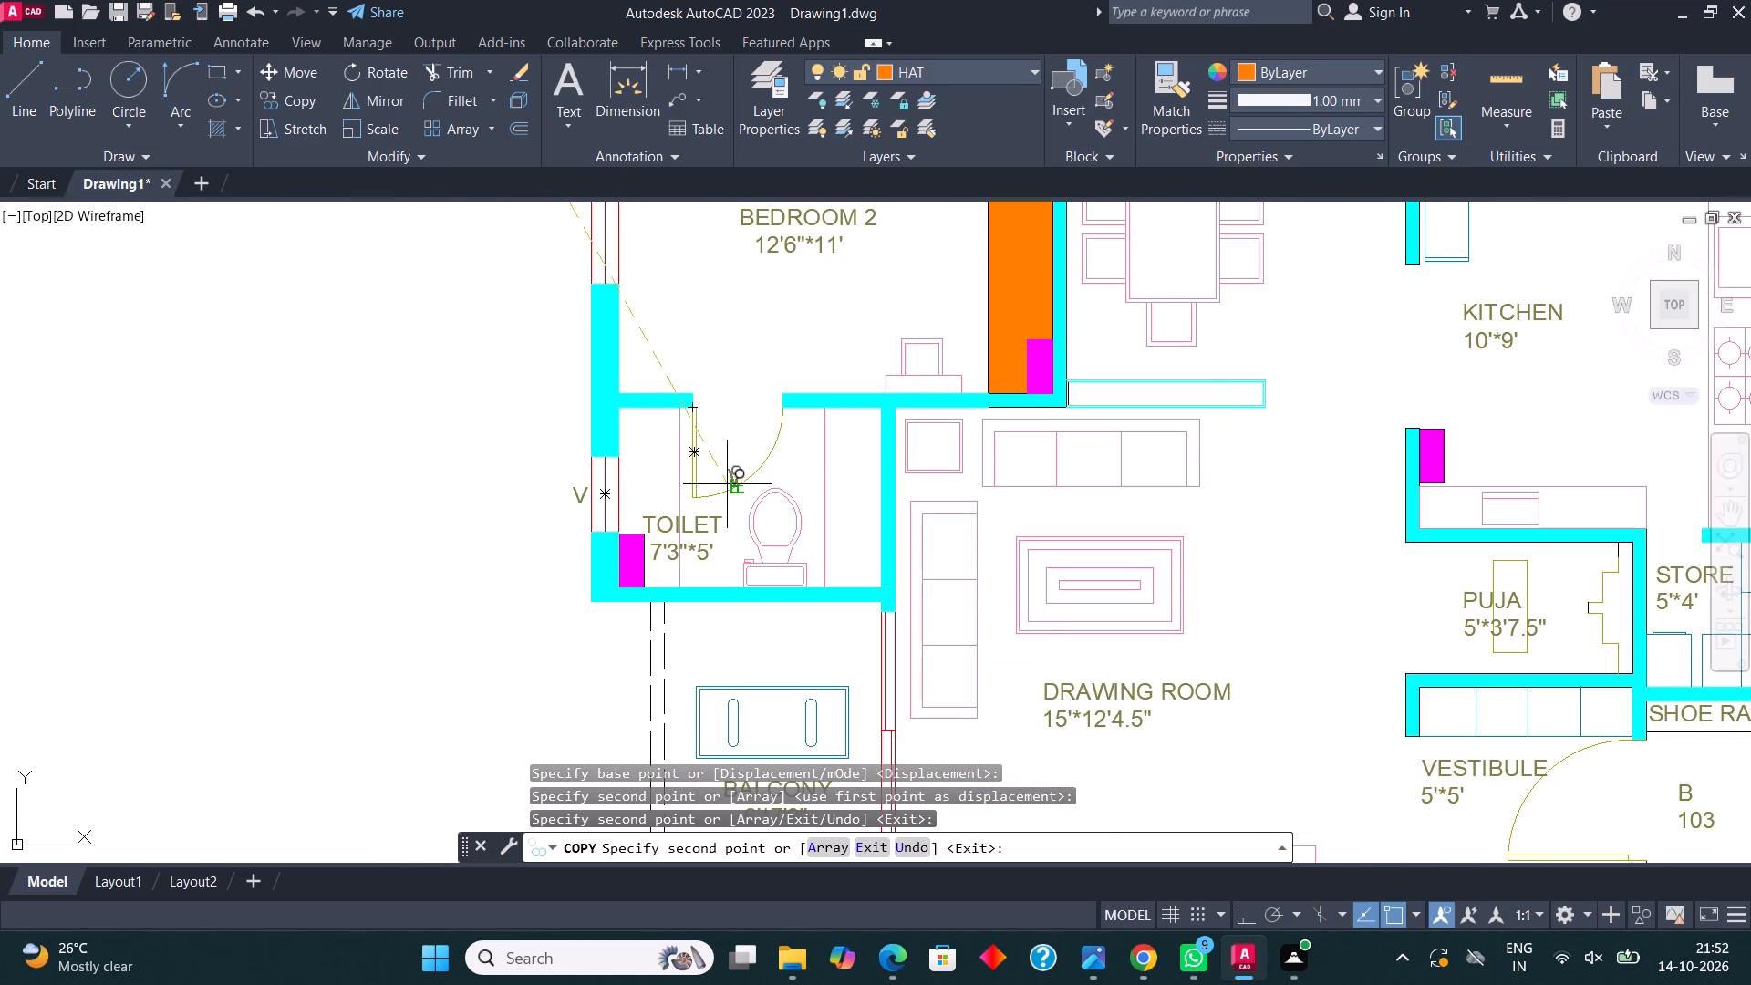
scroll(782, 480, "down", 1)
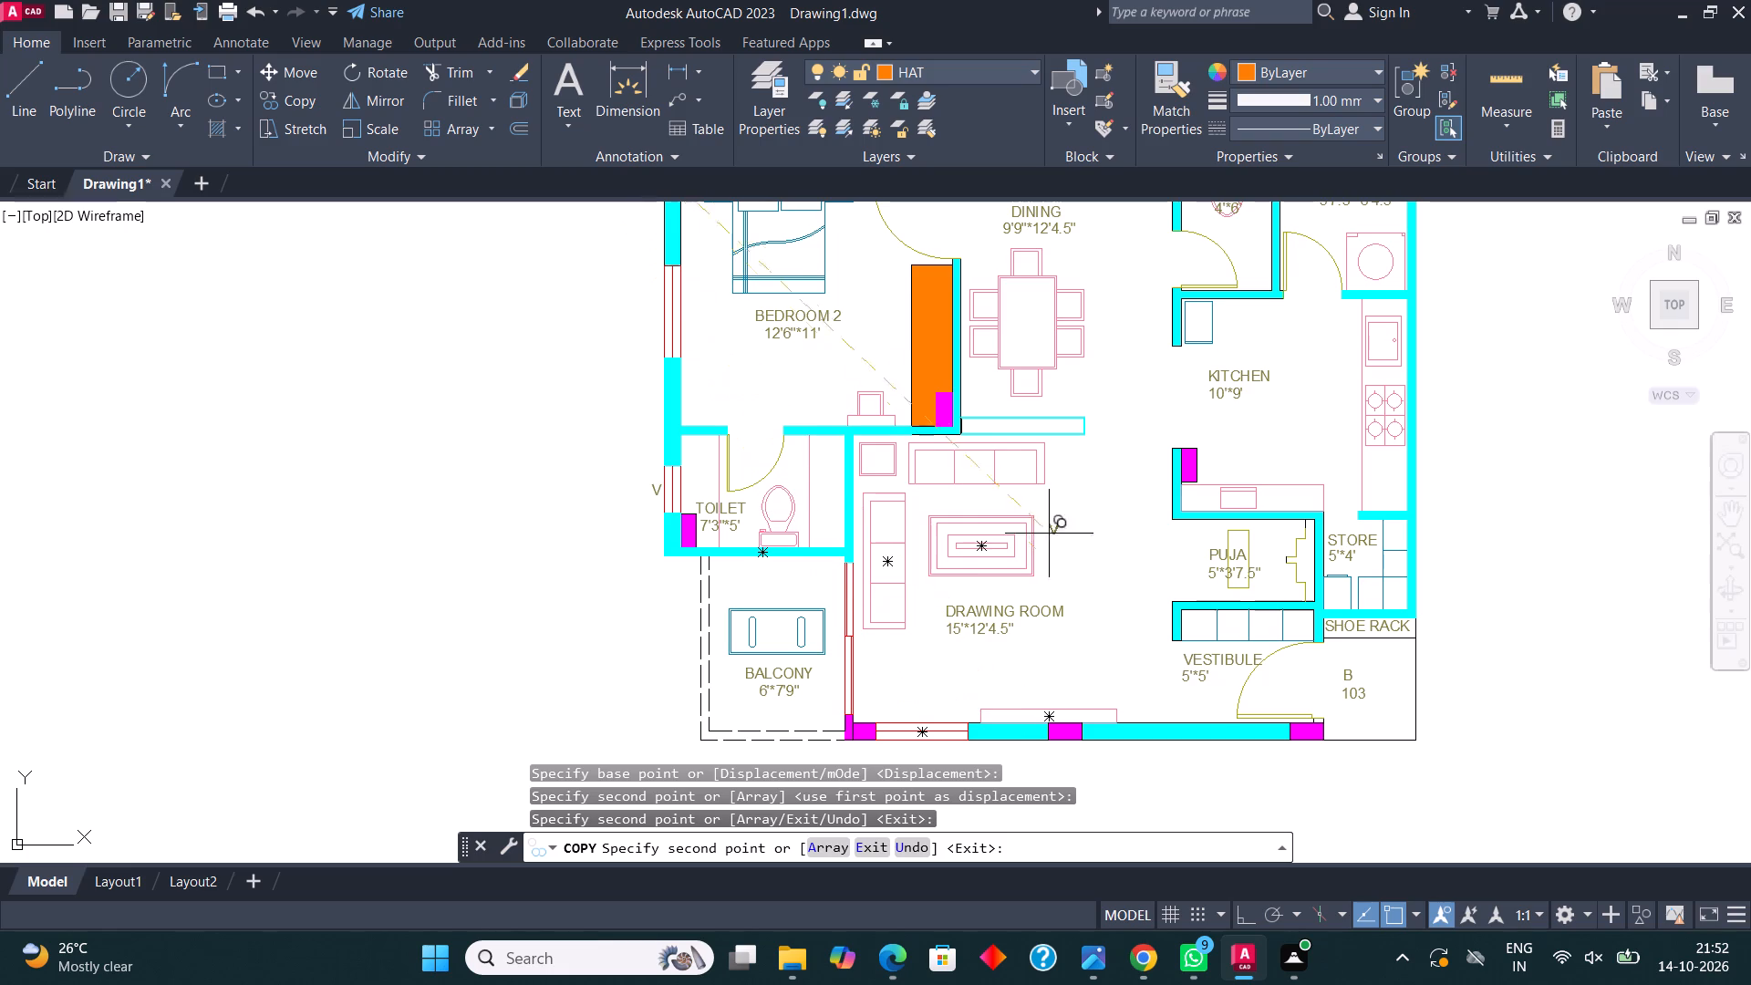
middle_click_drag(1053, 473, 1099, 685)
middle_click_drag(1085, 356, 1280, 650)
scroll(674, 451, "up", 2)
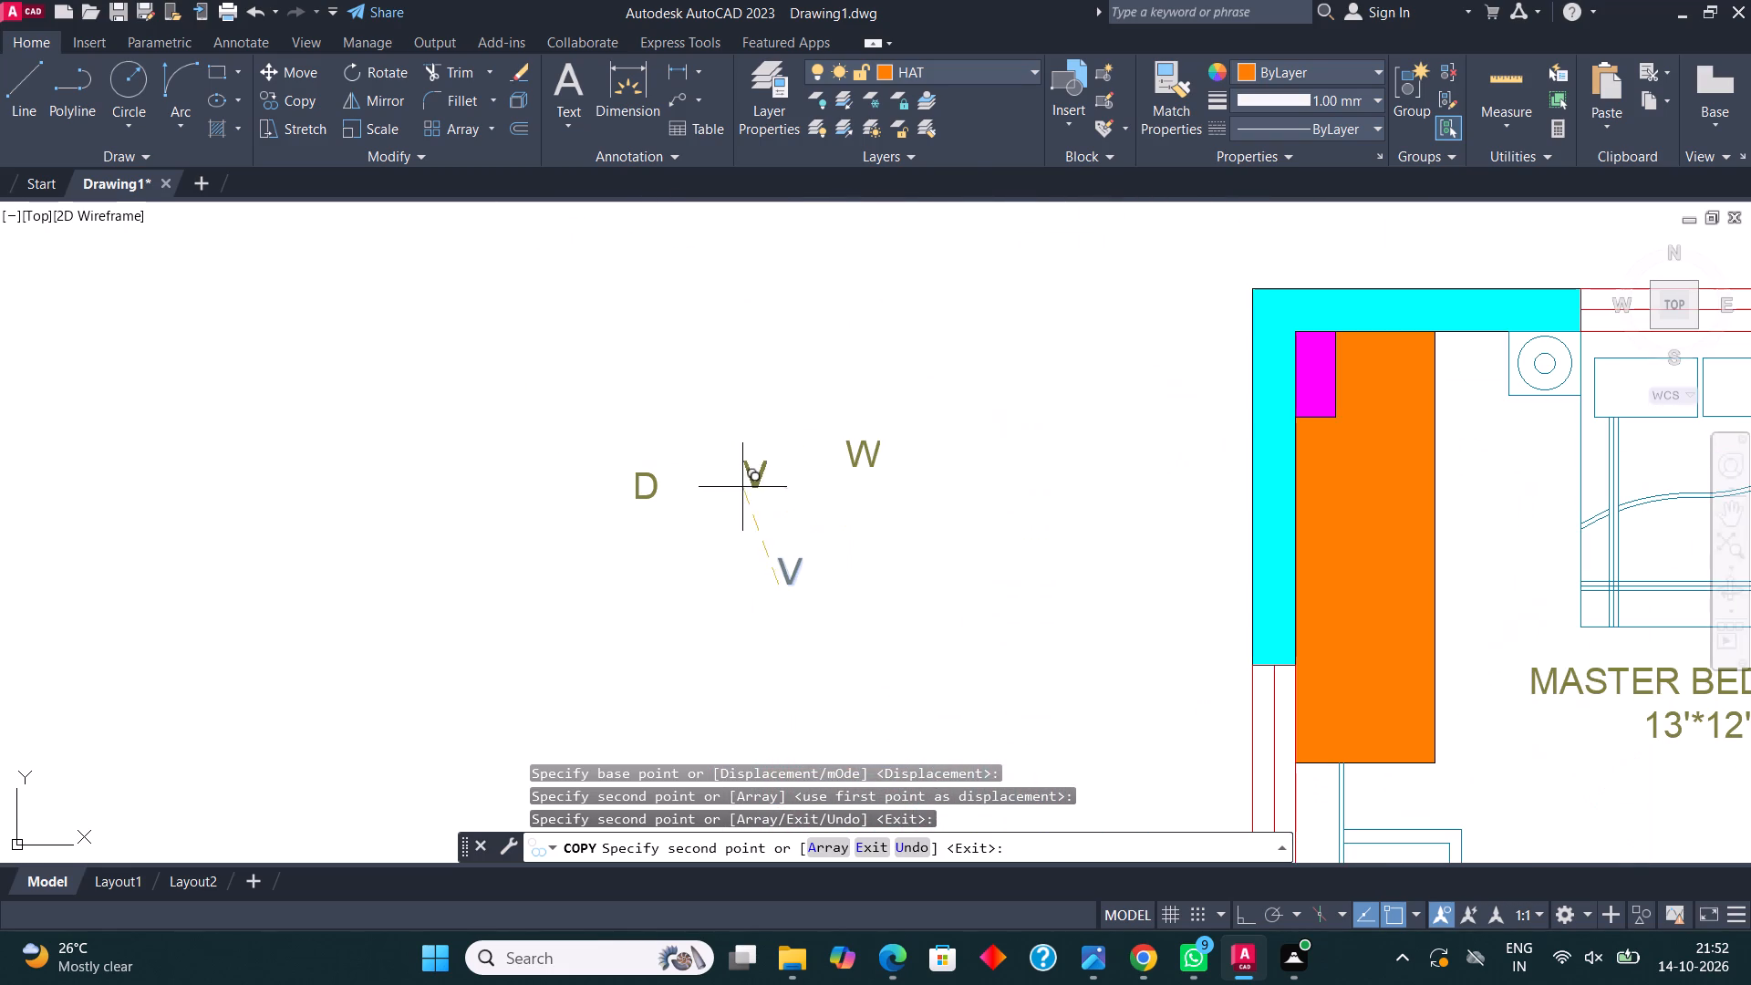
key("Escape")
Copy the W tag above the top-wall windows of Master Bedroom 1 and Bedroom 3 and beside Bedroom 3's side window.
left_click(880, 458)
left_click(849, 422)
left_click(287, 97)
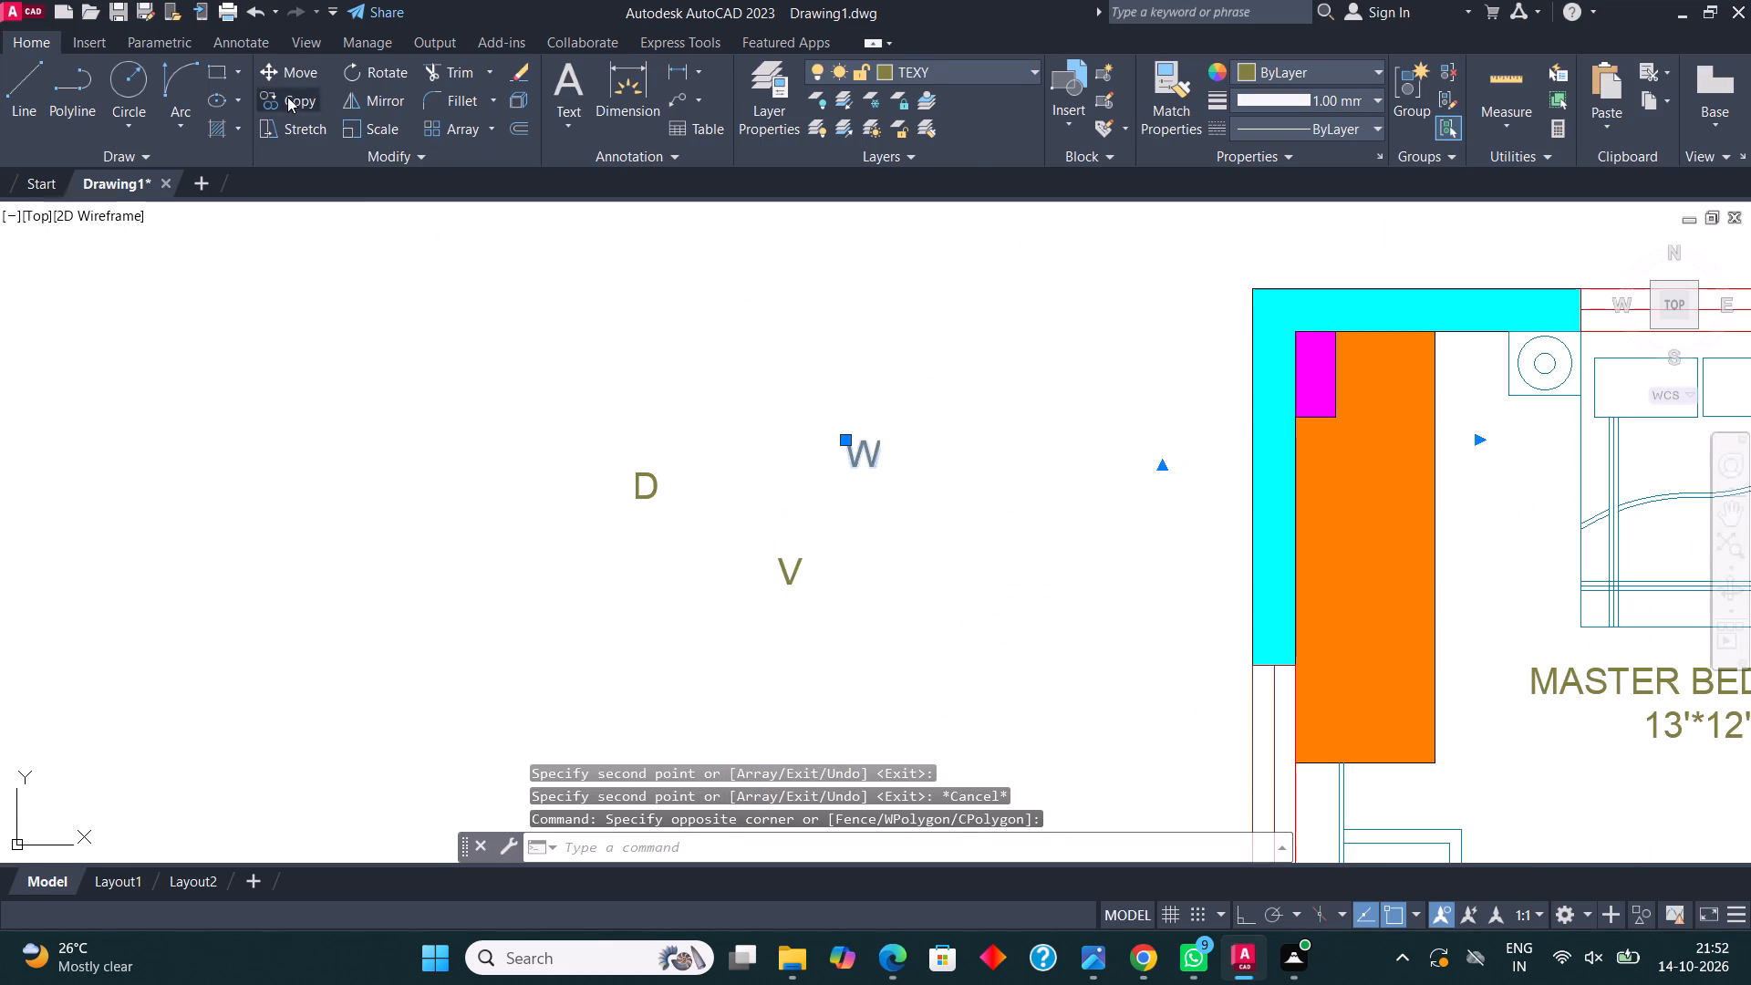
left_click(874, 464)
scroll(674, 492, "down", 3)
scroll(1006, 448, "up", 3)
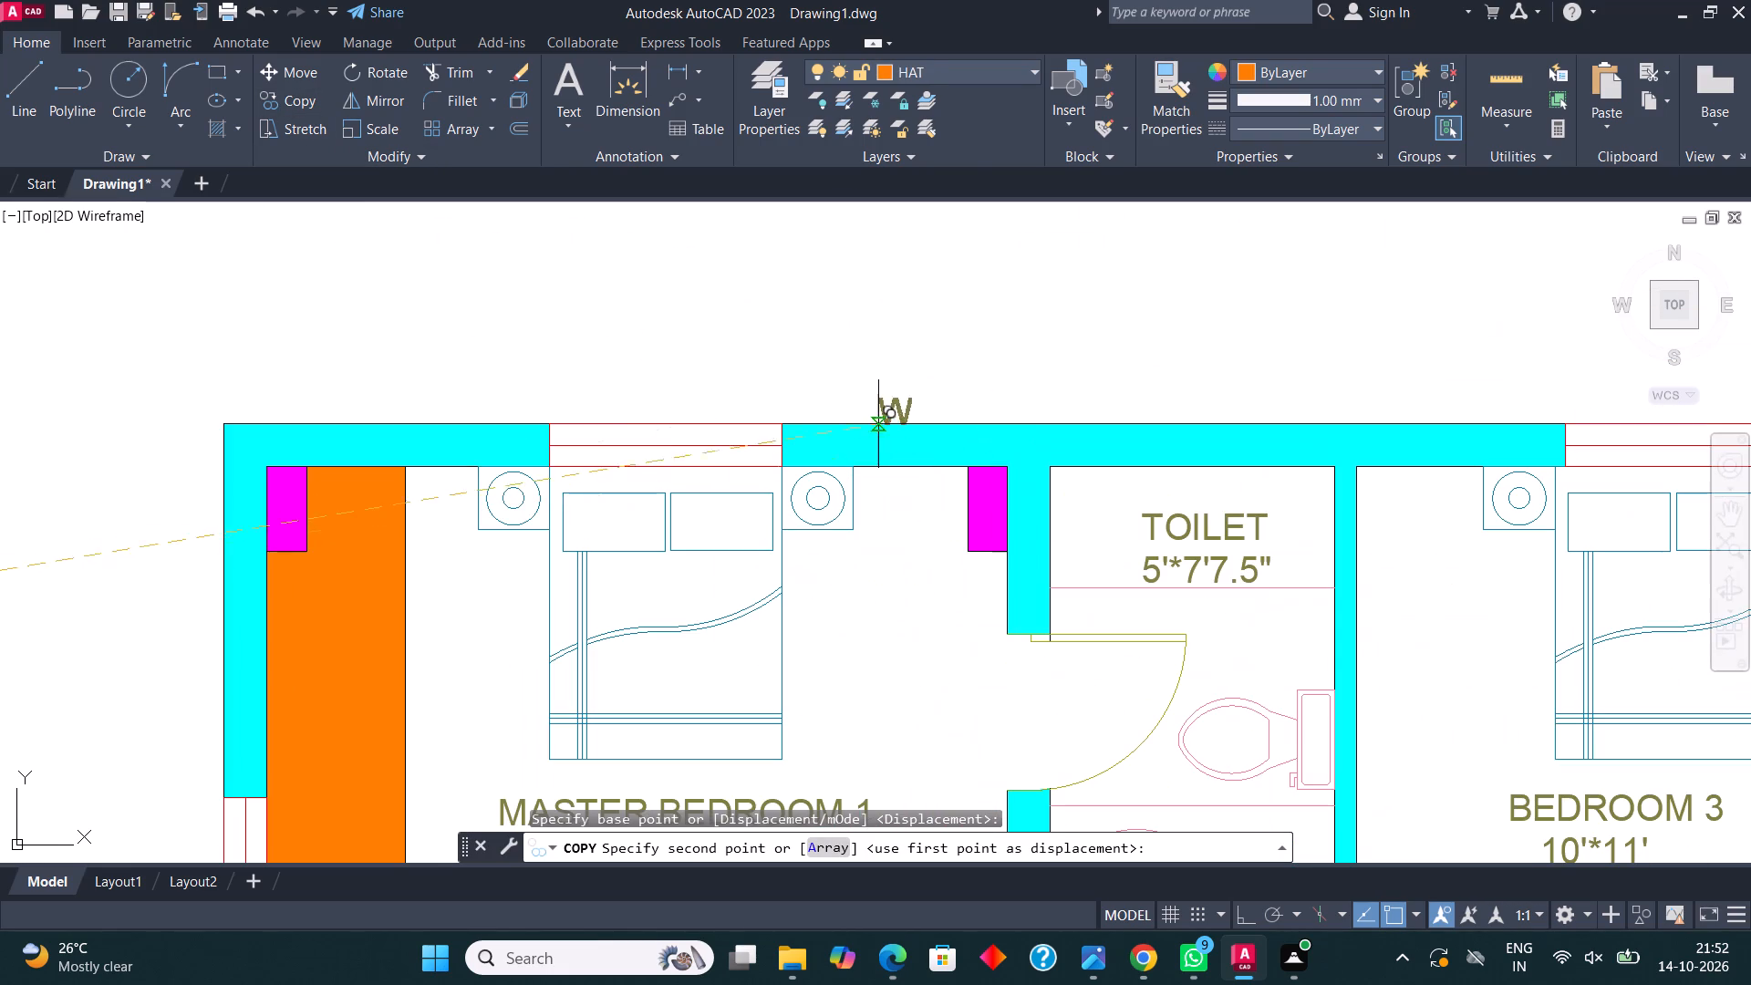
left_click(651, 402)
scroll(693, 441, "down", 1)
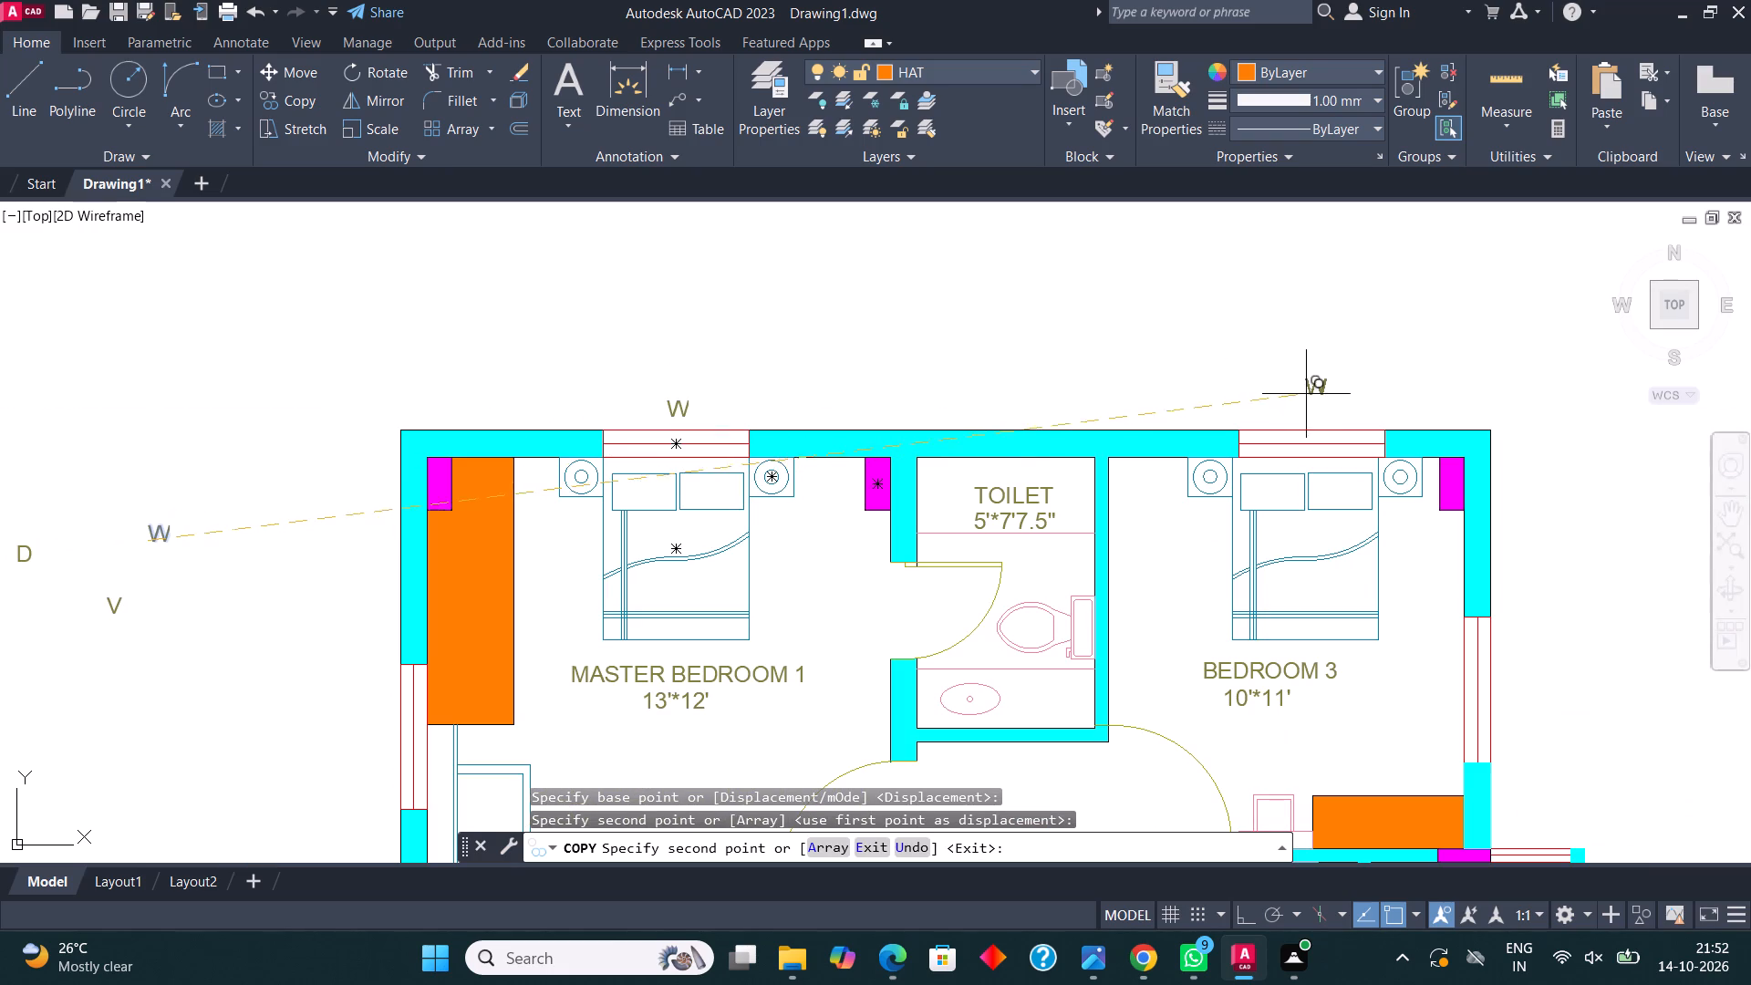
left_click(1296, 414)
left_click(1503, 689)
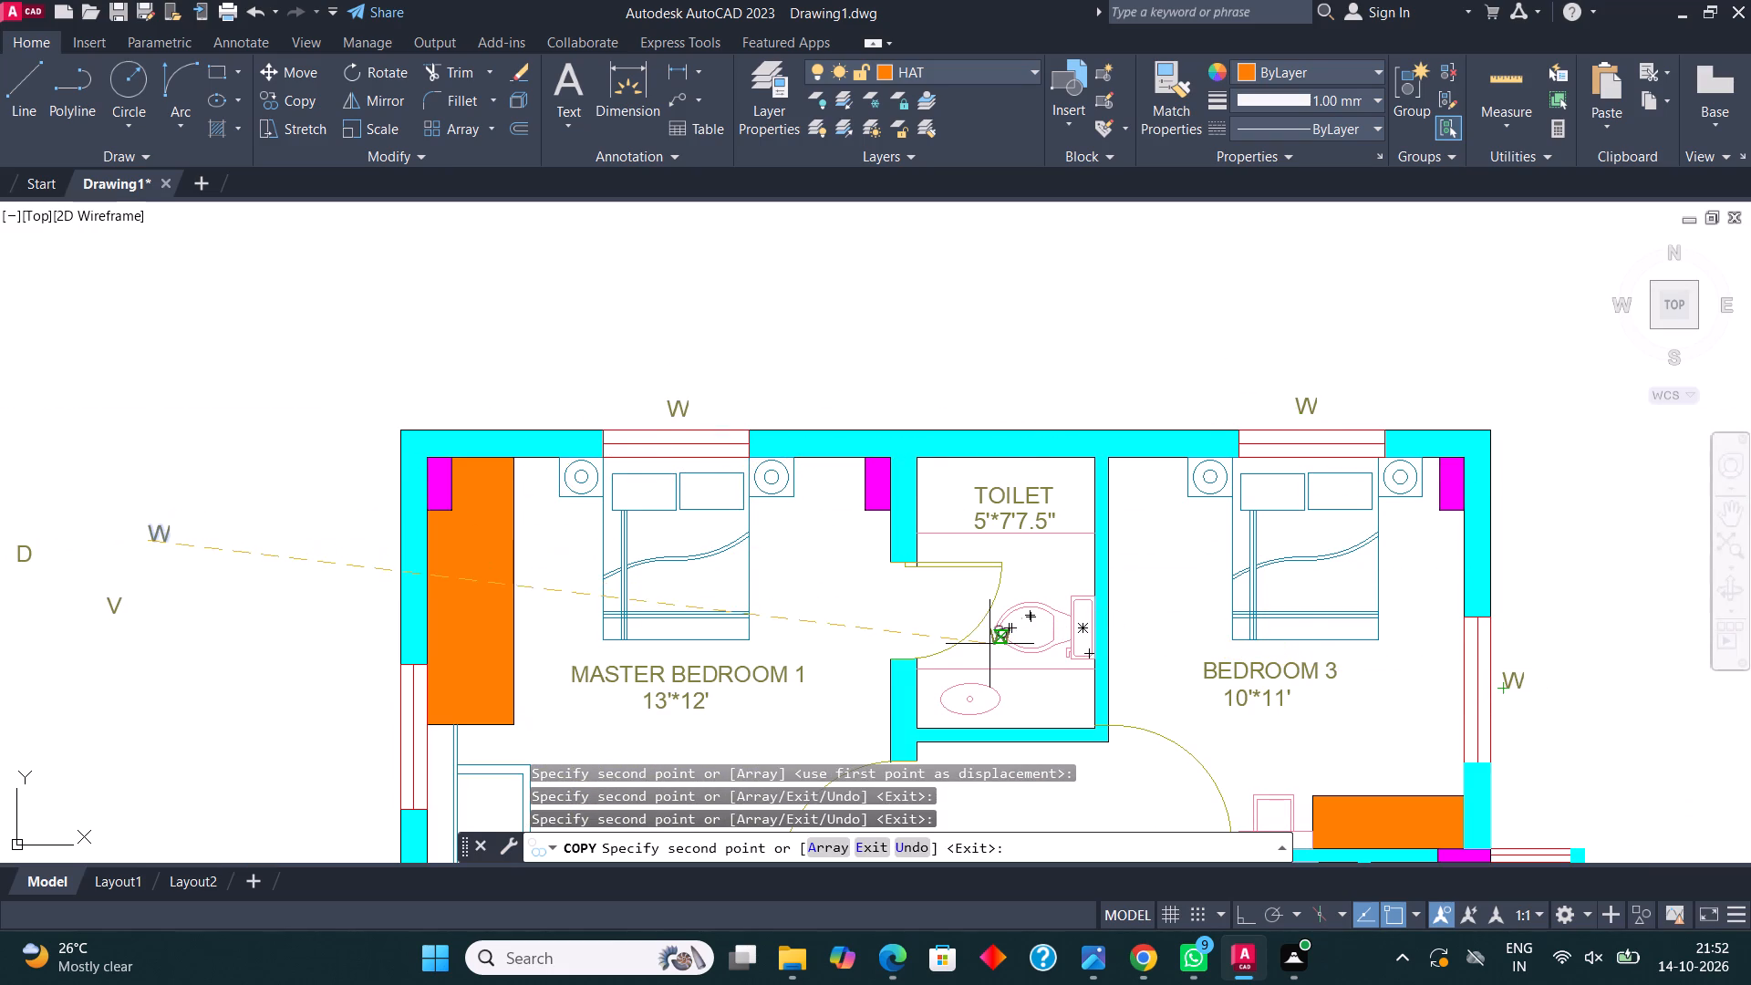
Copy the W tag beside the side windows of Master Bedroom 1 and Bedroom 2 and below the Drawing Room's bottom-wall window.
middle_click_drag(989, 644, 991, 396)
left_click(369, 496)
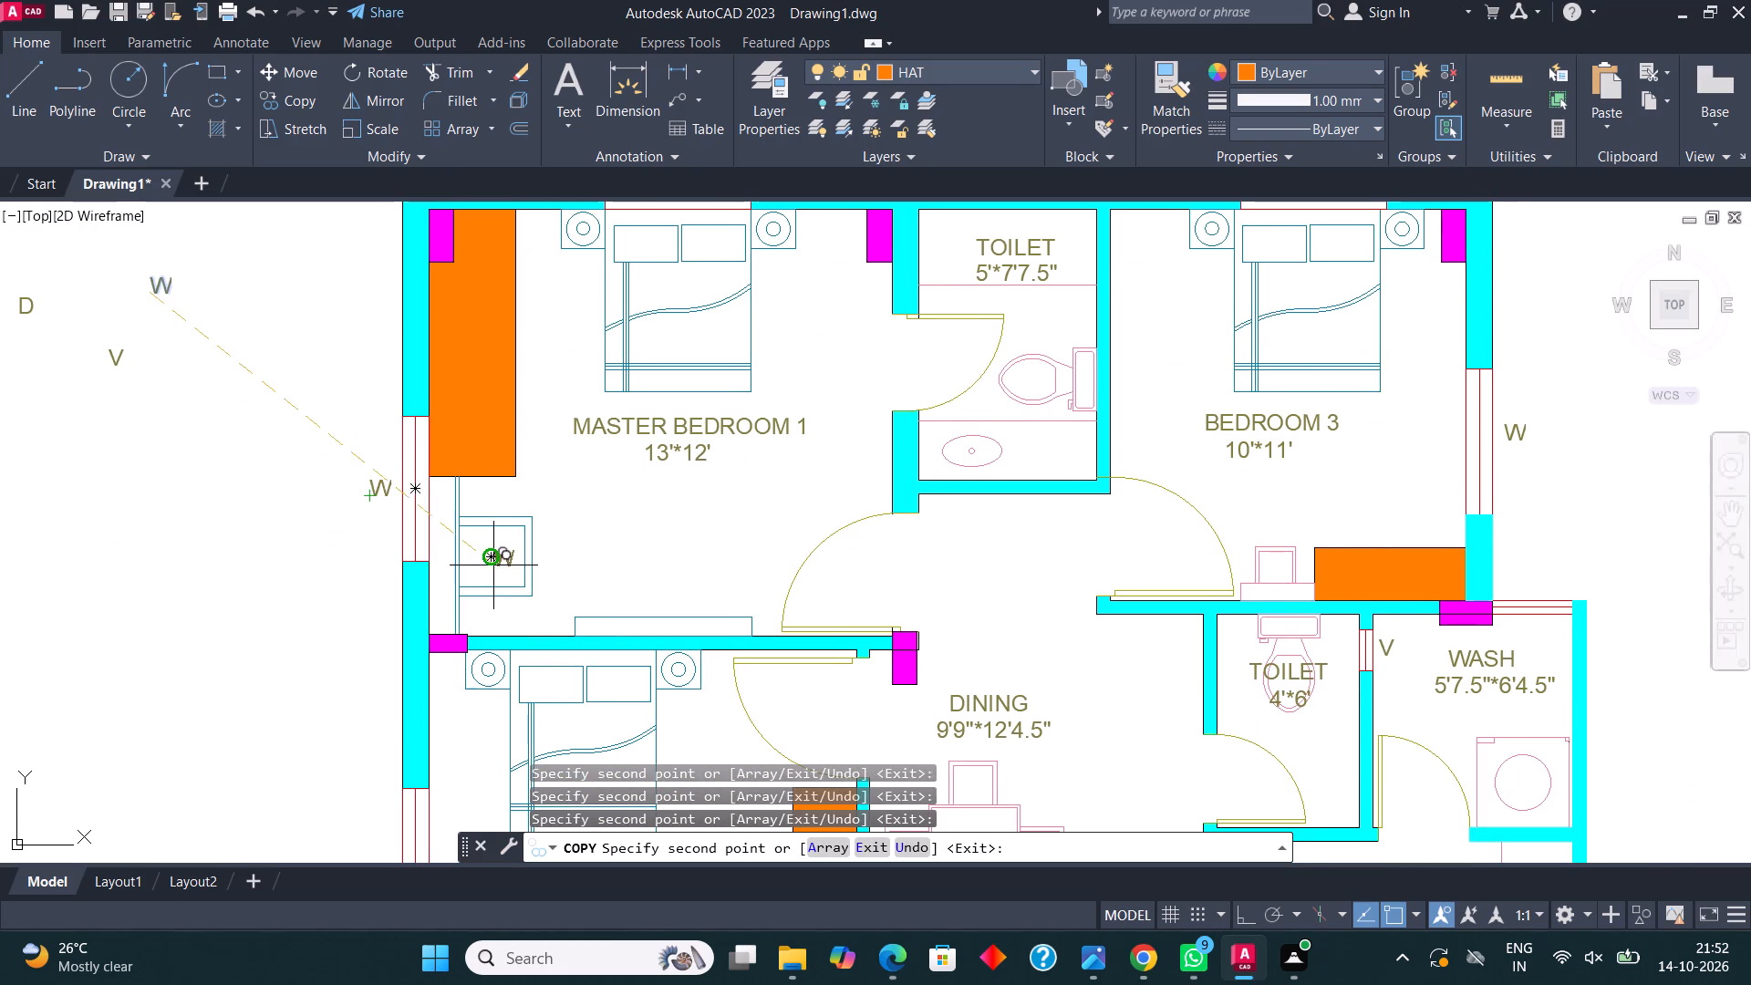
middle_click_drag(560, 489, 657, 357)
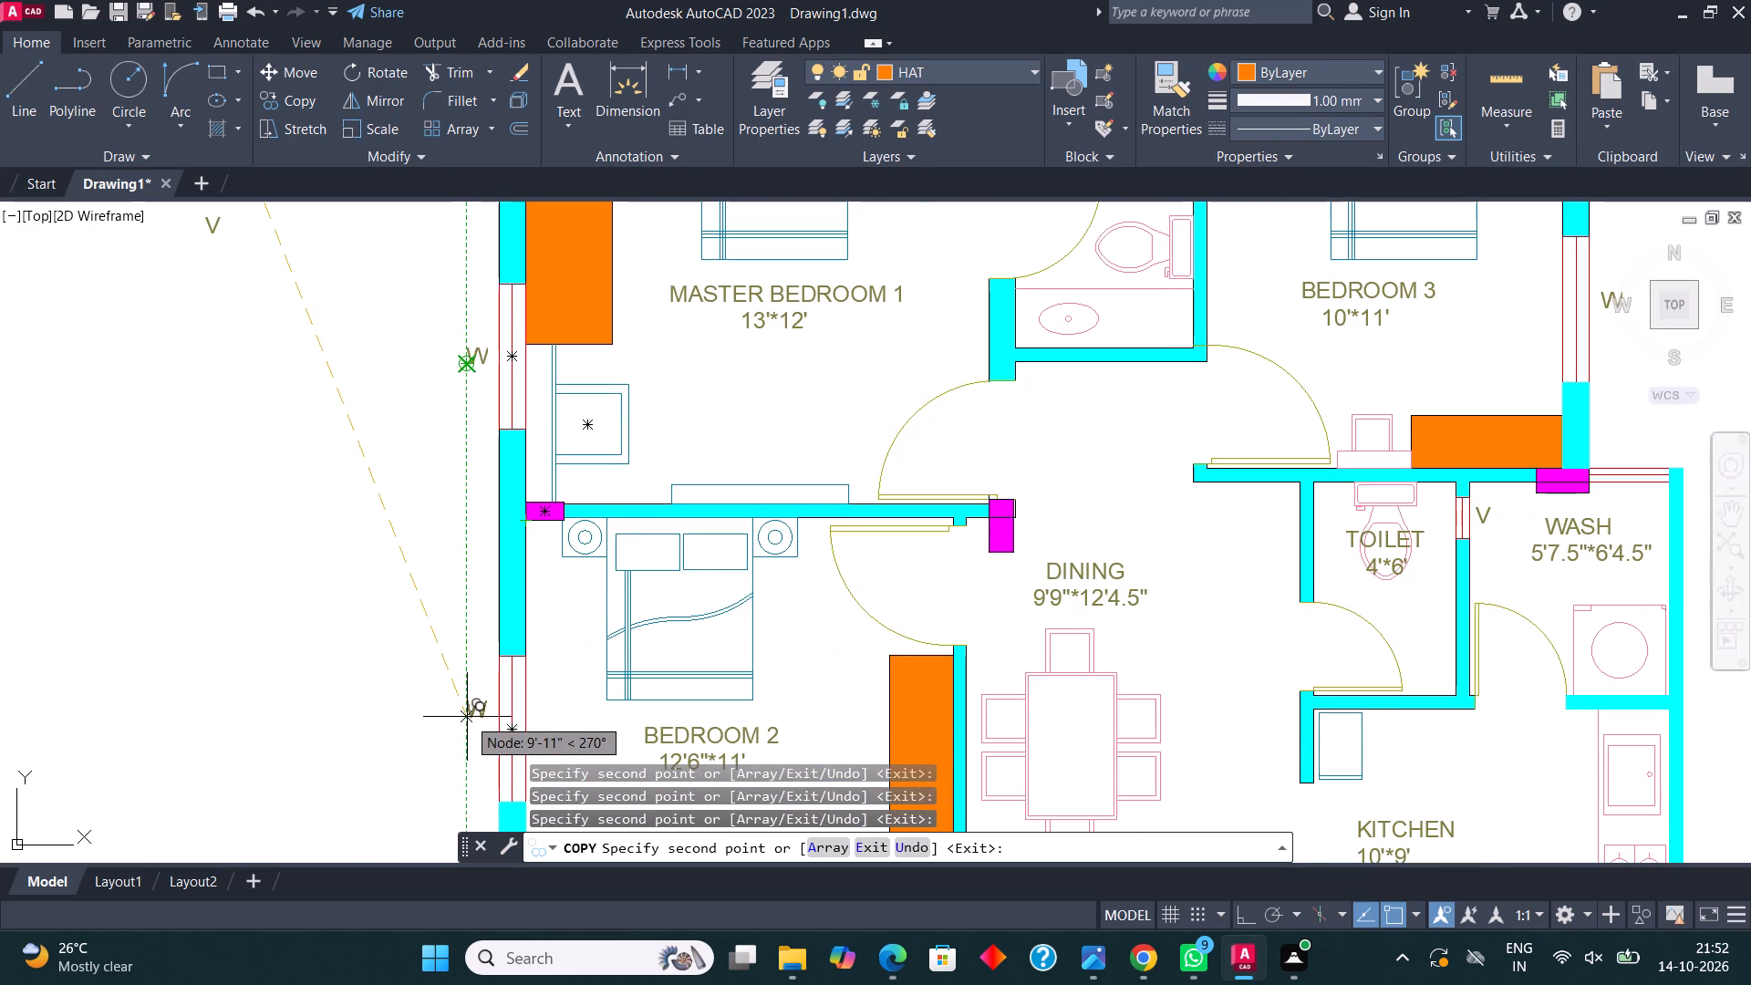
left_click(471, 729)
scroll(669, 587, "down", 3)
middle_click_drag(730, 537, 733, 430)
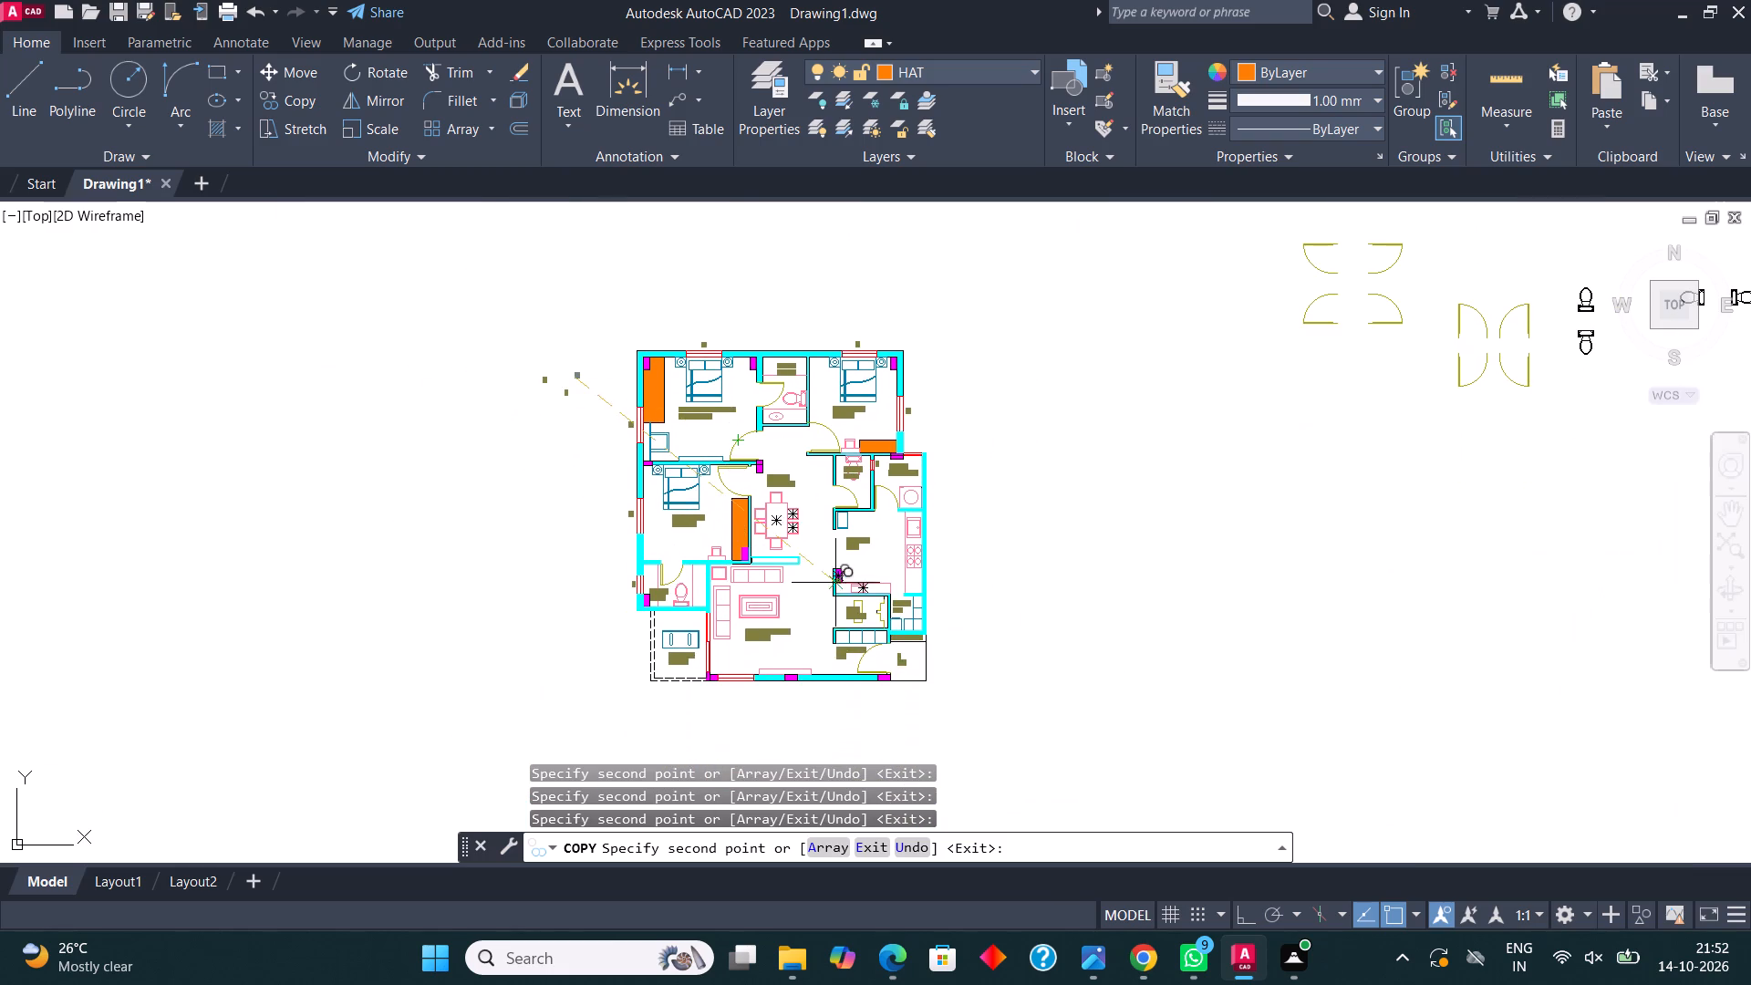
scroll(740, 710, "up", 5)
left_click(622, 483)
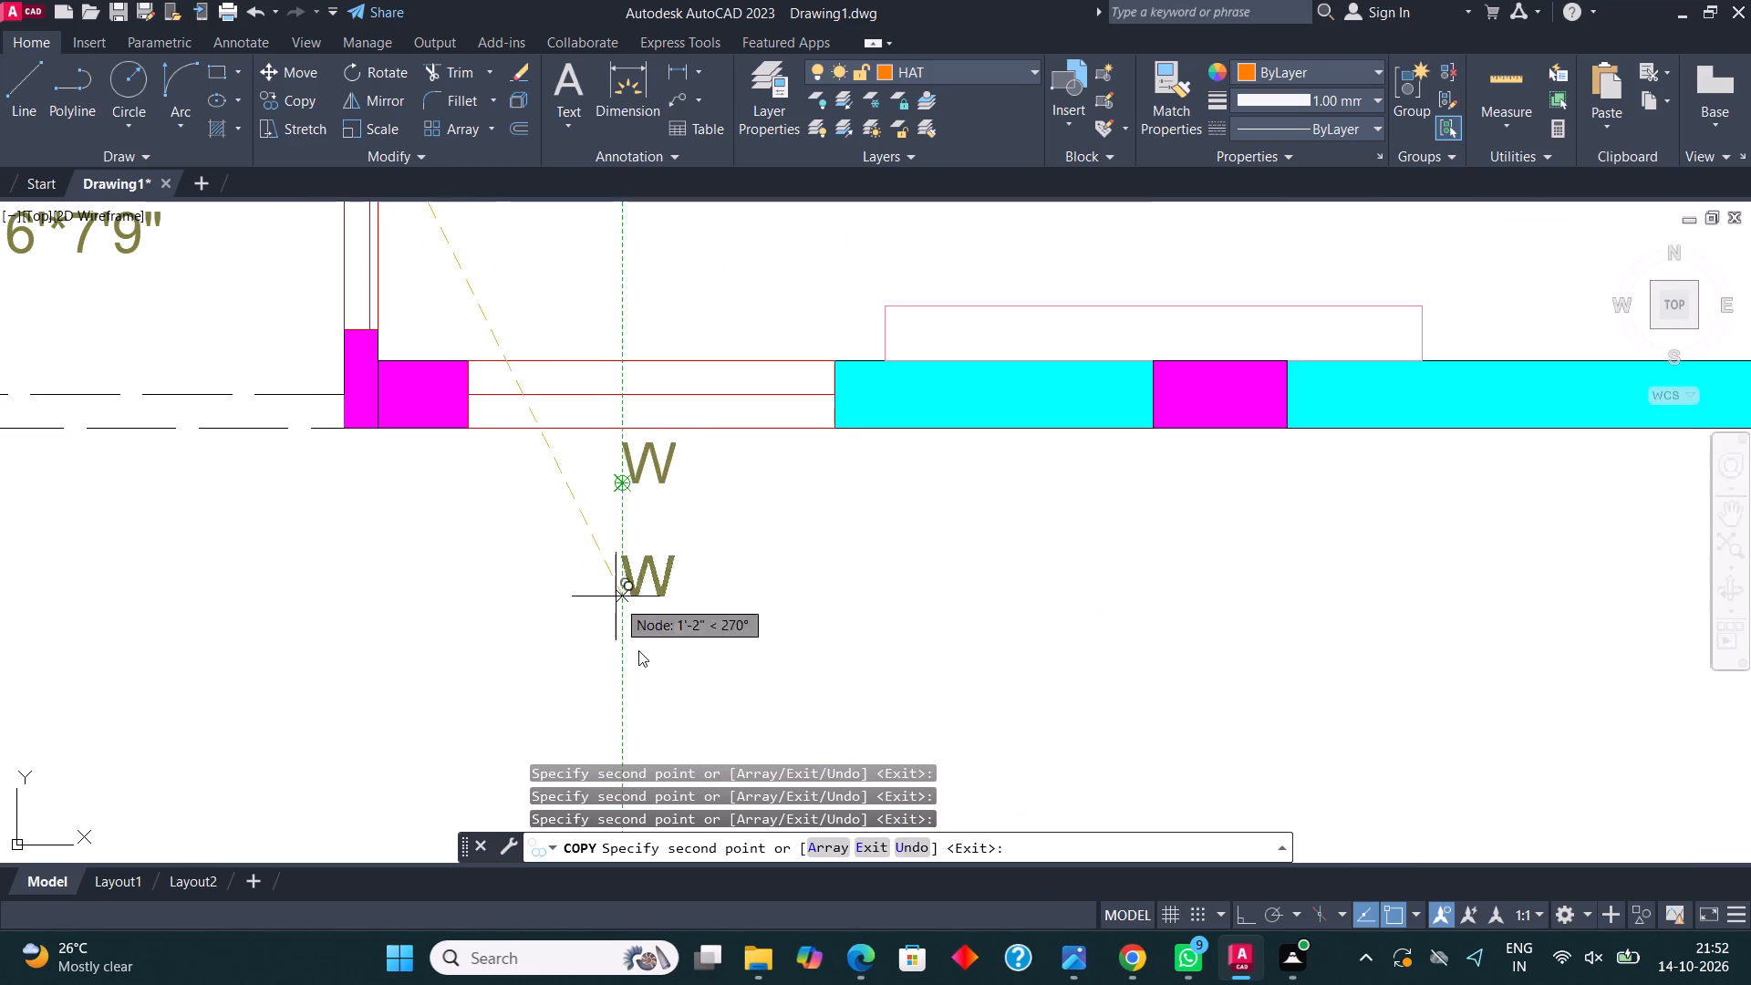
Copy the W tag above the Wash window and beside the Balcony opening to the Drawing Room, finishing the W copies.
scroll(647, 661, "down", 3)
middle_click_drag(995, 344, 1000, 509)
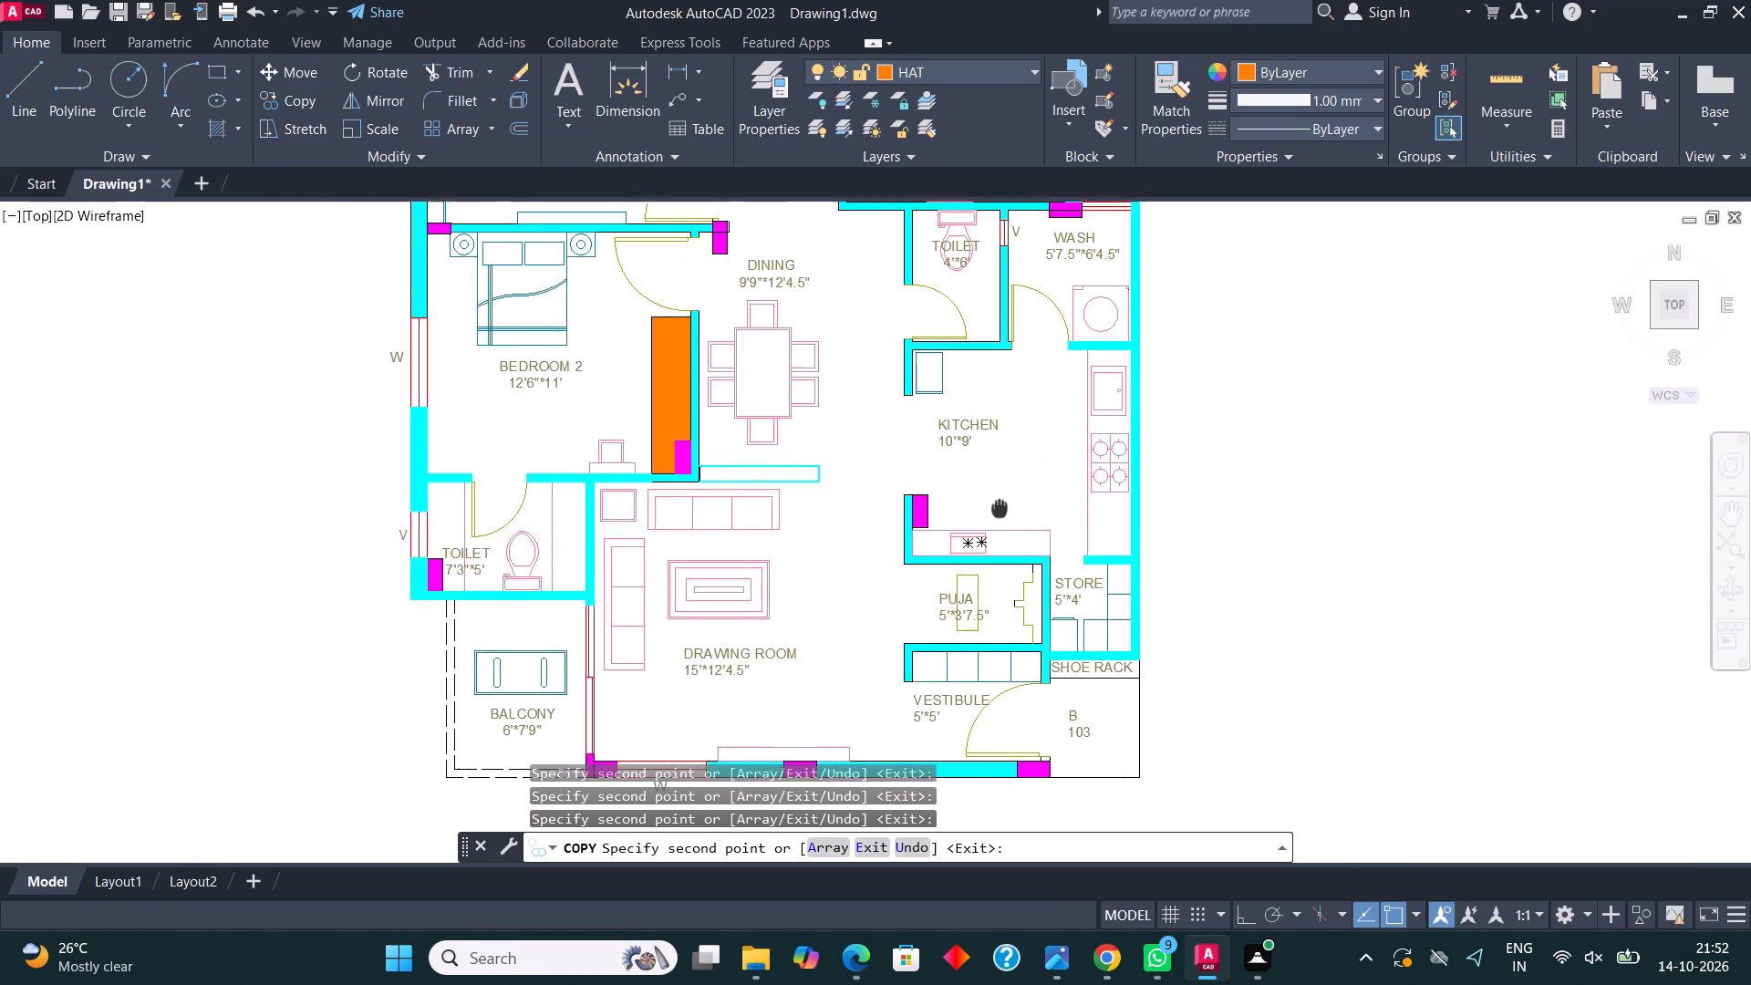
middle_click_drag(1000, 509, 1003, 597)
middle_click_drag(1022, 412, 1027, 572)
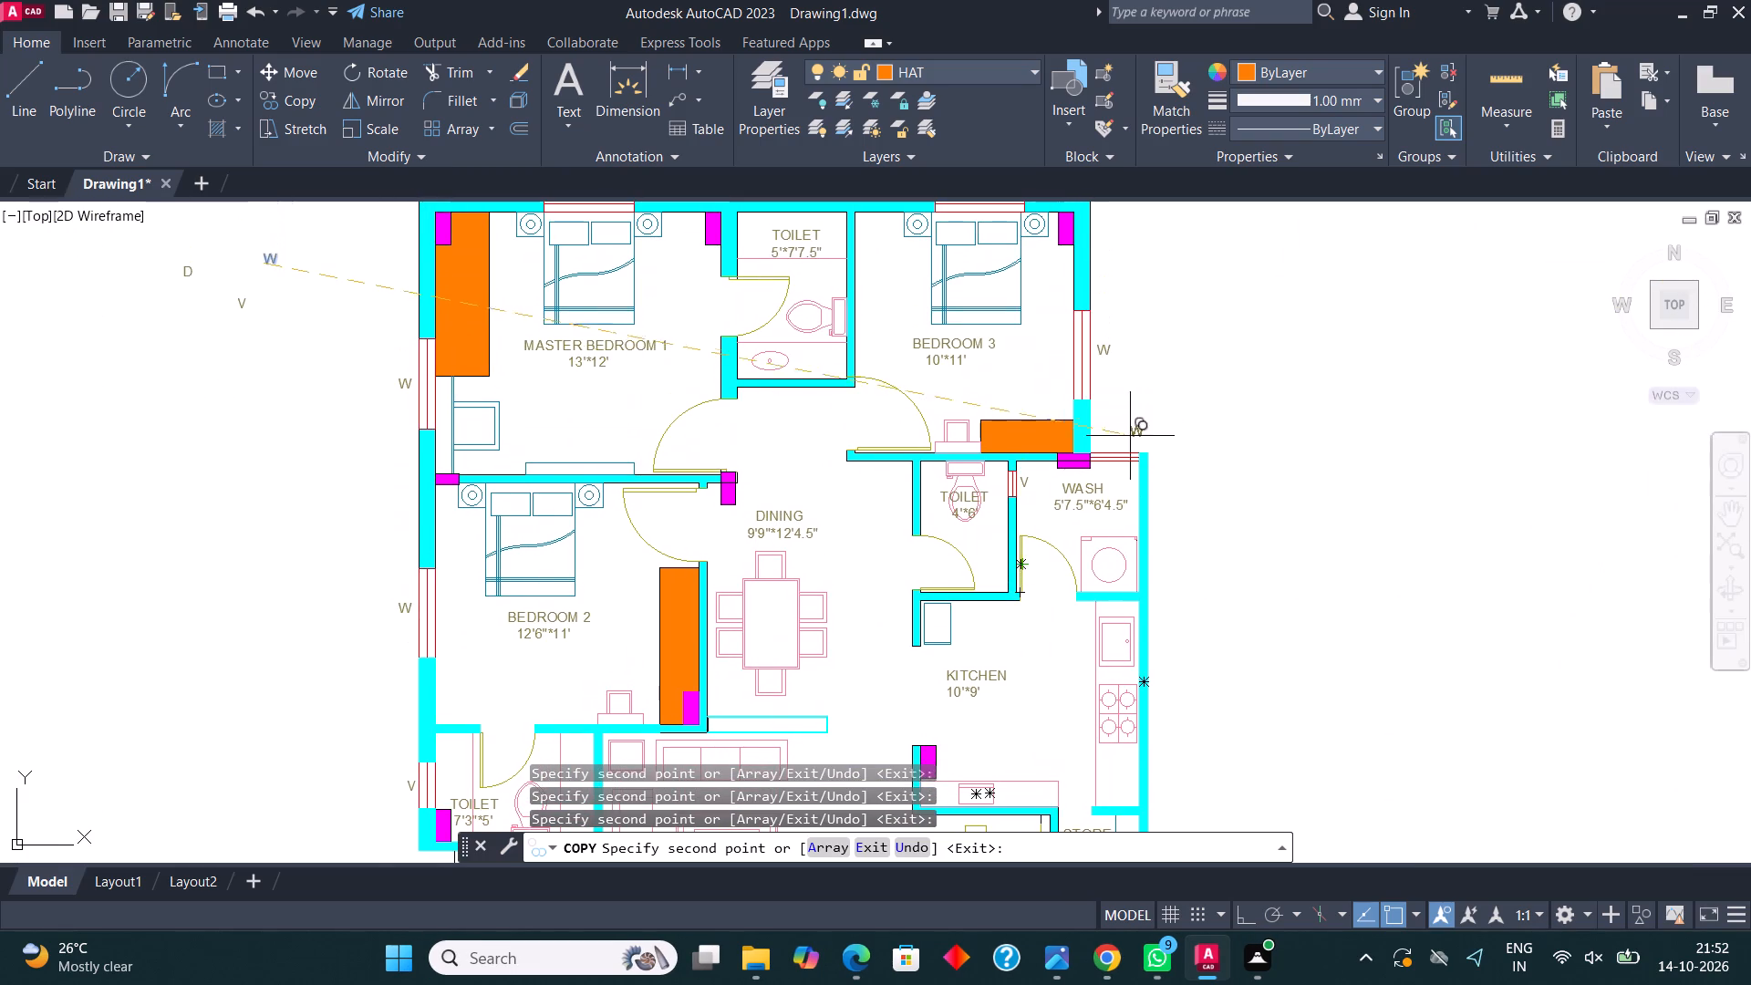
scroll(1124, 437, "up", 3)
left_click(1066, 482)
scroll(1056, 709, "down", 4)
middle_click_drag(991, 684, 1025, 596)
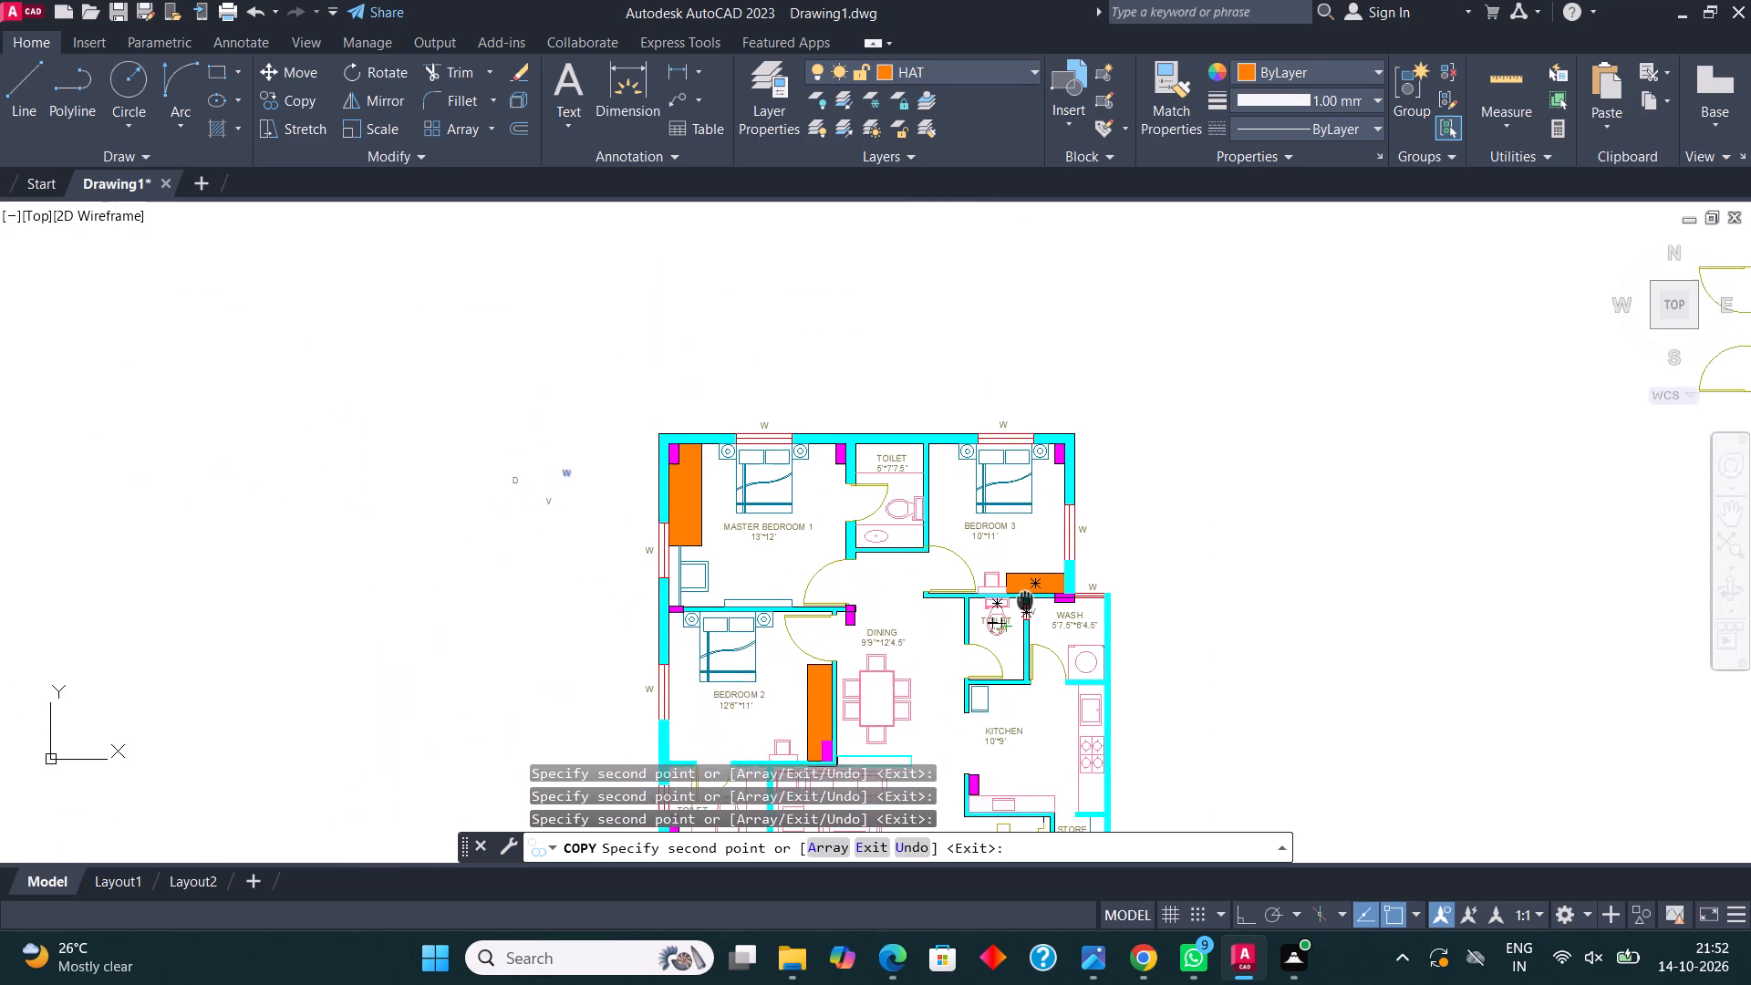
middle_click_drag(1025, 596, 1038, 450)
middle_click_drag(992, 601, 957, 493)
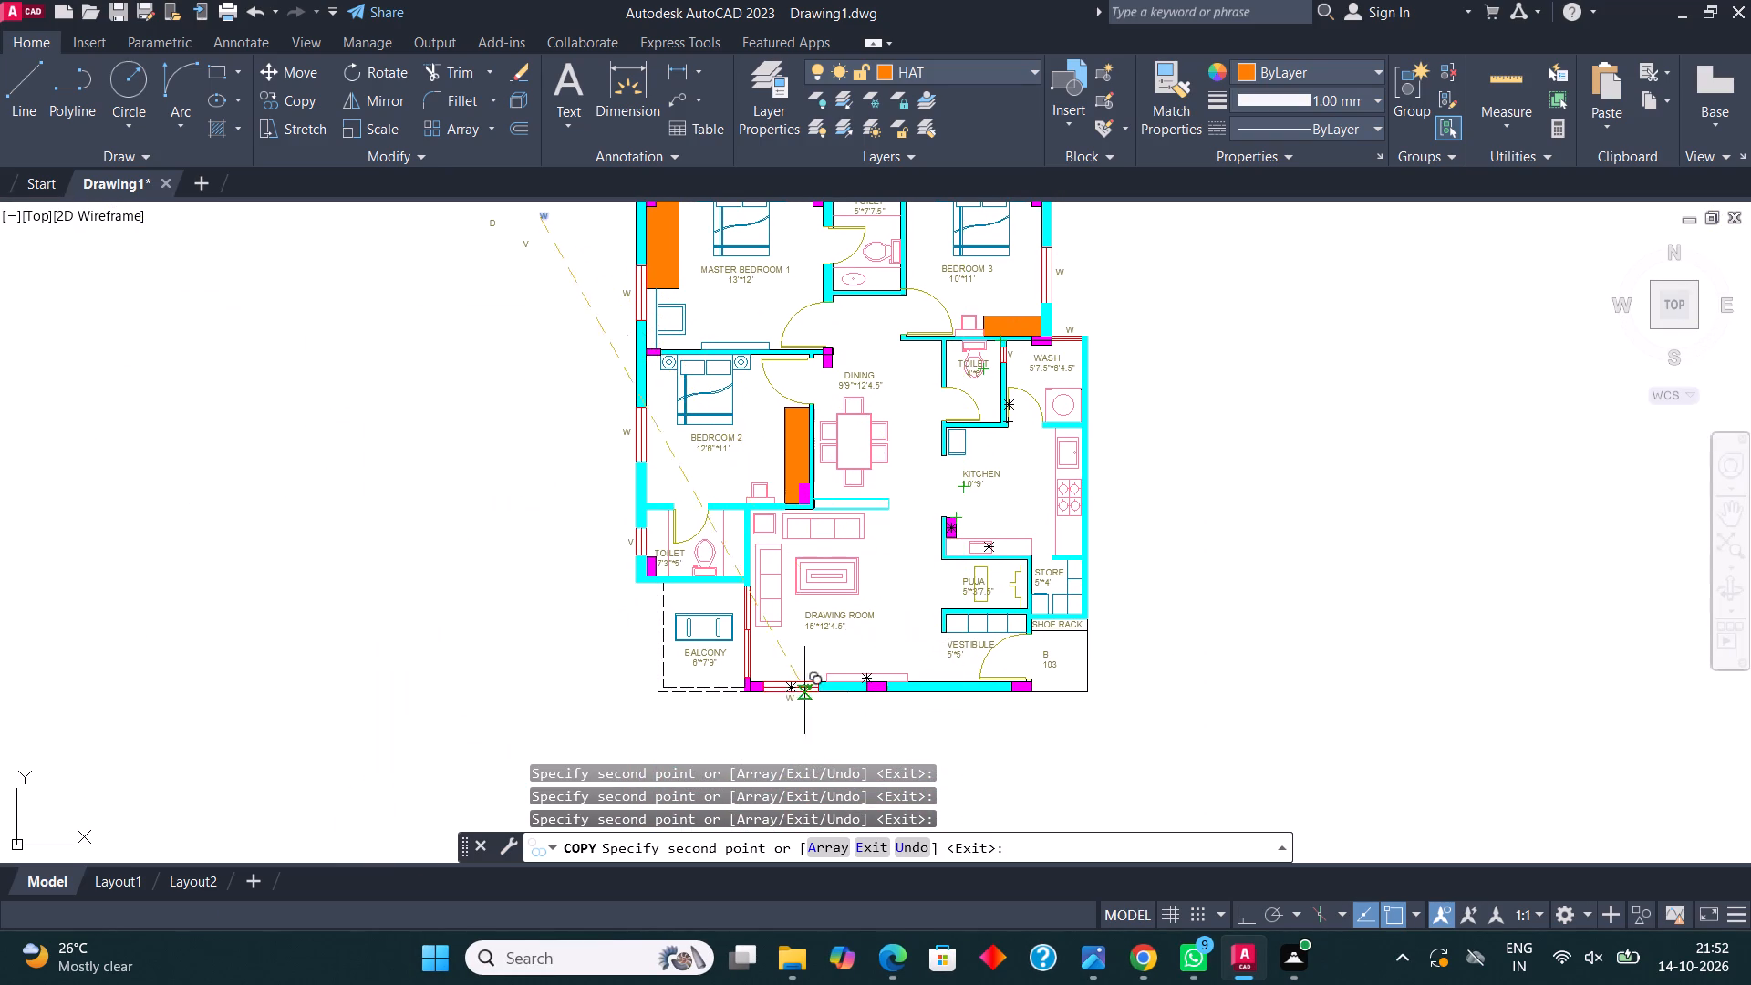
scroll(719, 646, "up", 5)
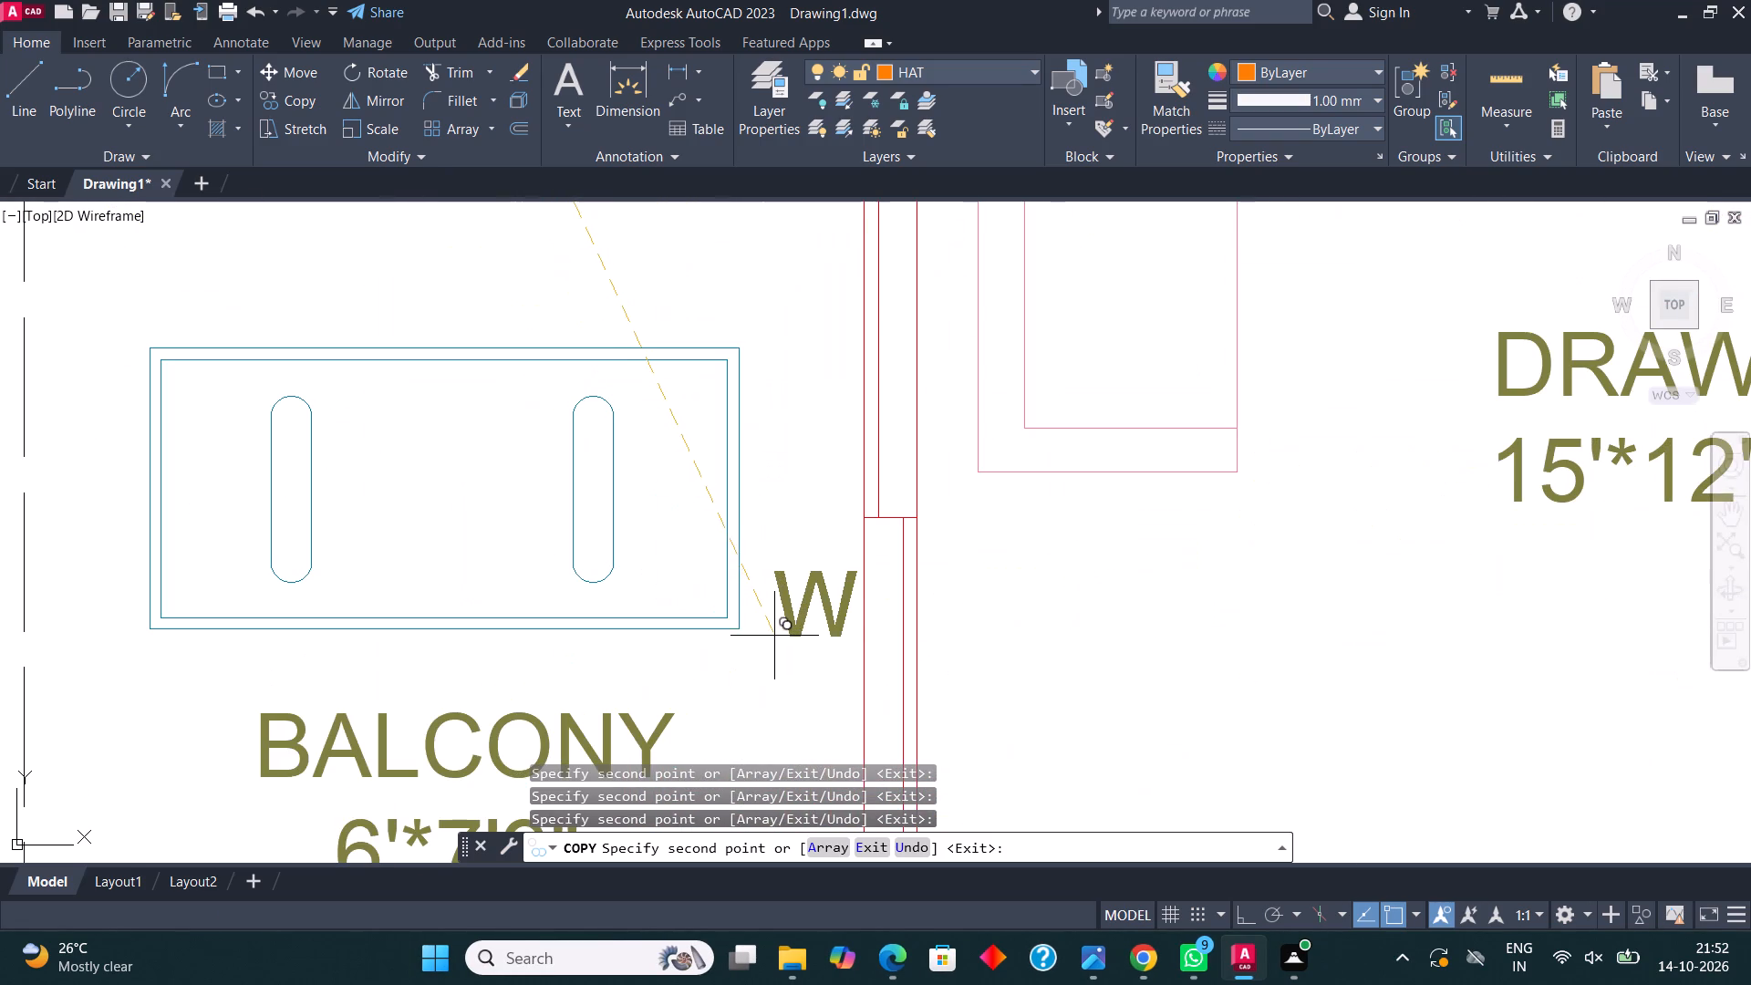
left_click(777, 637)
scroll(778, 556, "down", 1)
key("Escape")
scroll(788, 495, "down", 2)
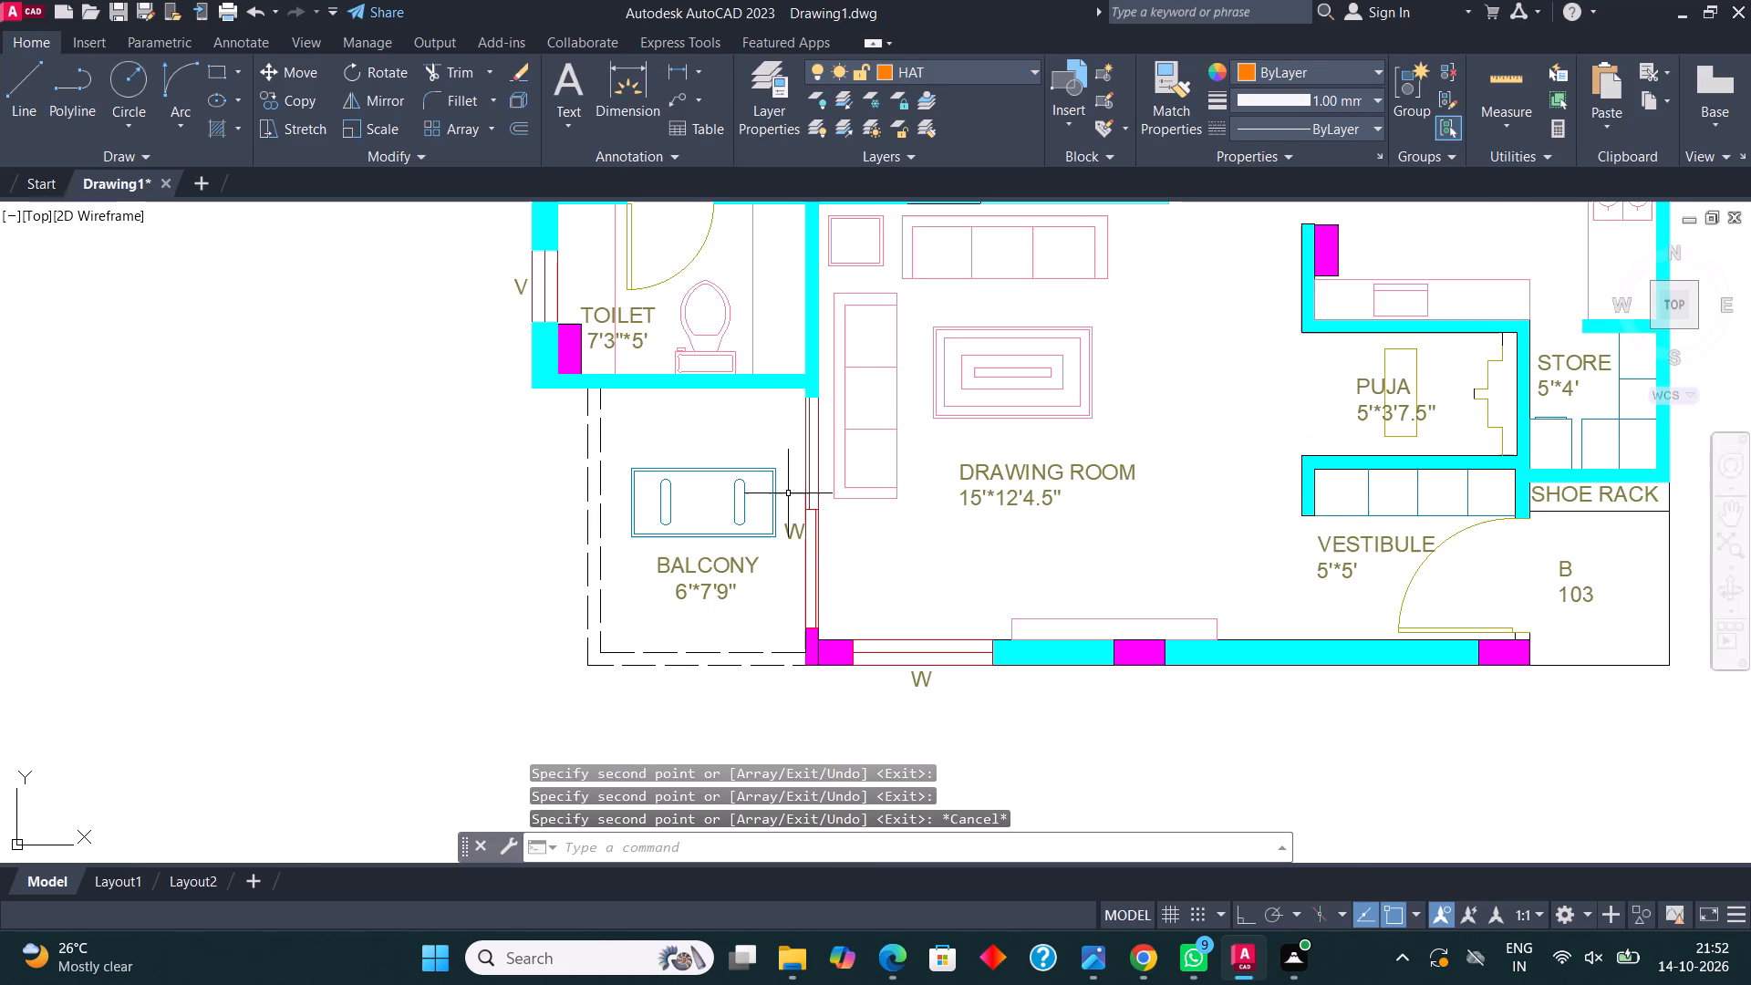
Delete the spare D, W and V tags standing outside the floor plan beside Master Bedroom 1.
scroll(862, 575, "down", 2)
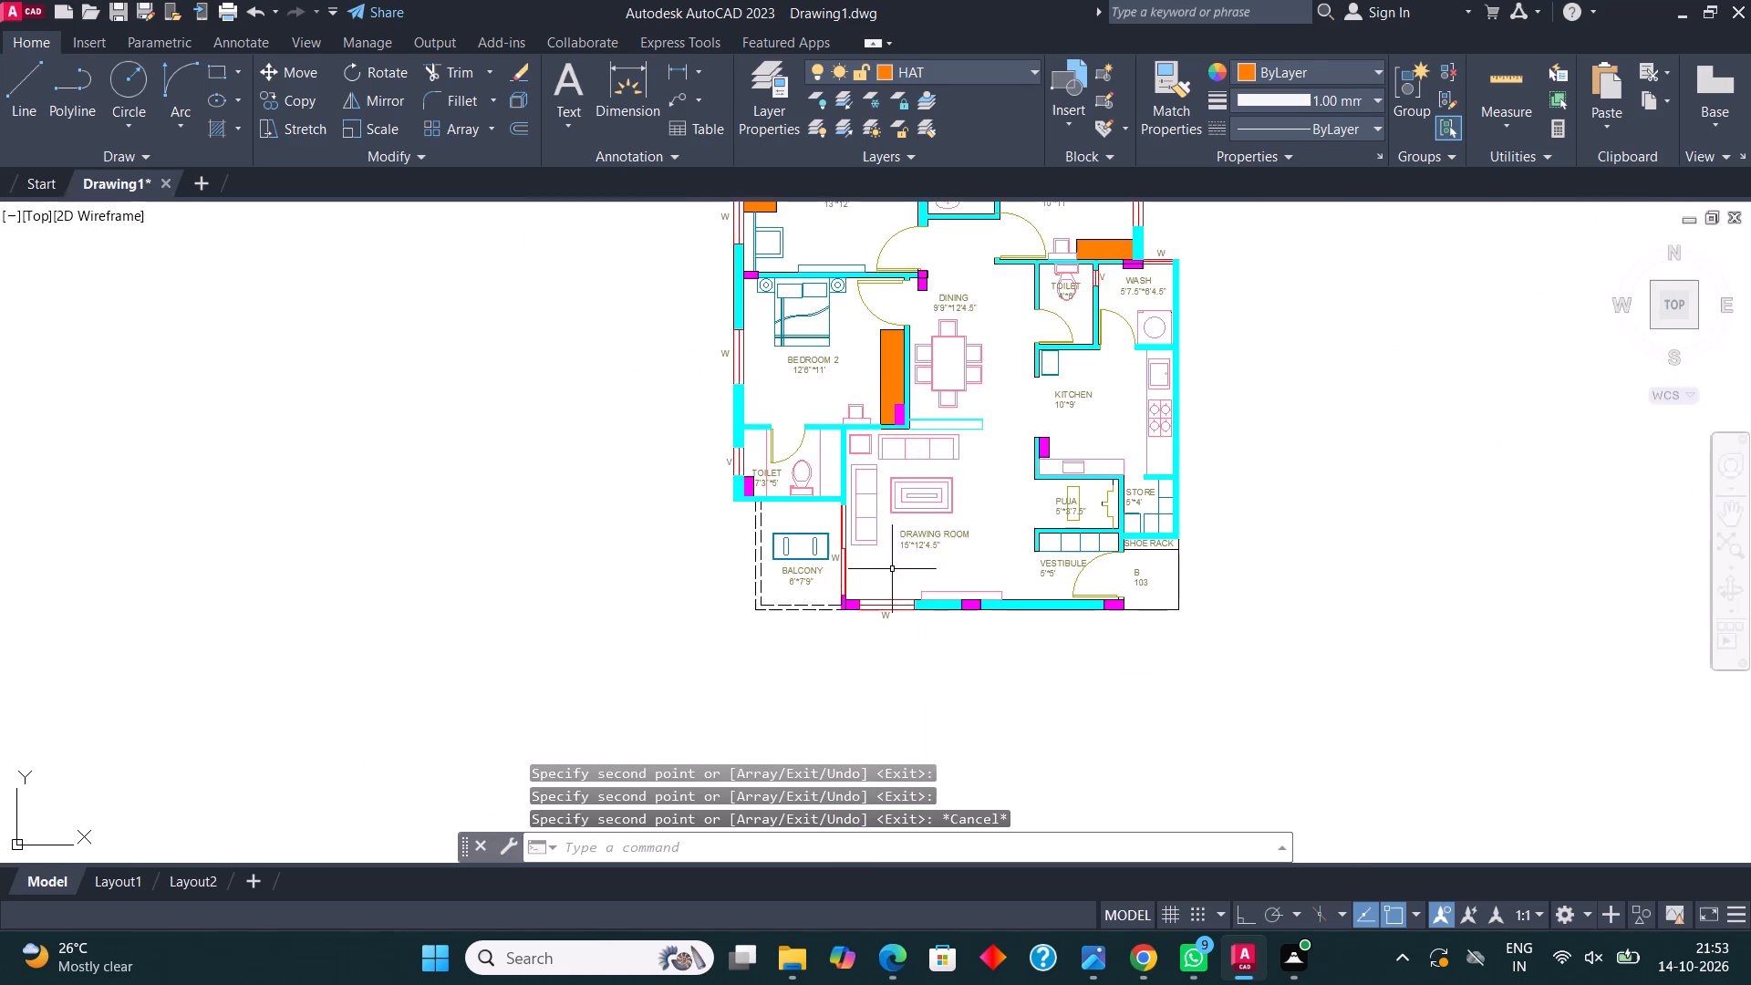
scroll(896, 559, "up", 2)
middle_click_drag(886, 553, 841, 559)
scroll(865, 591, "down", 1)
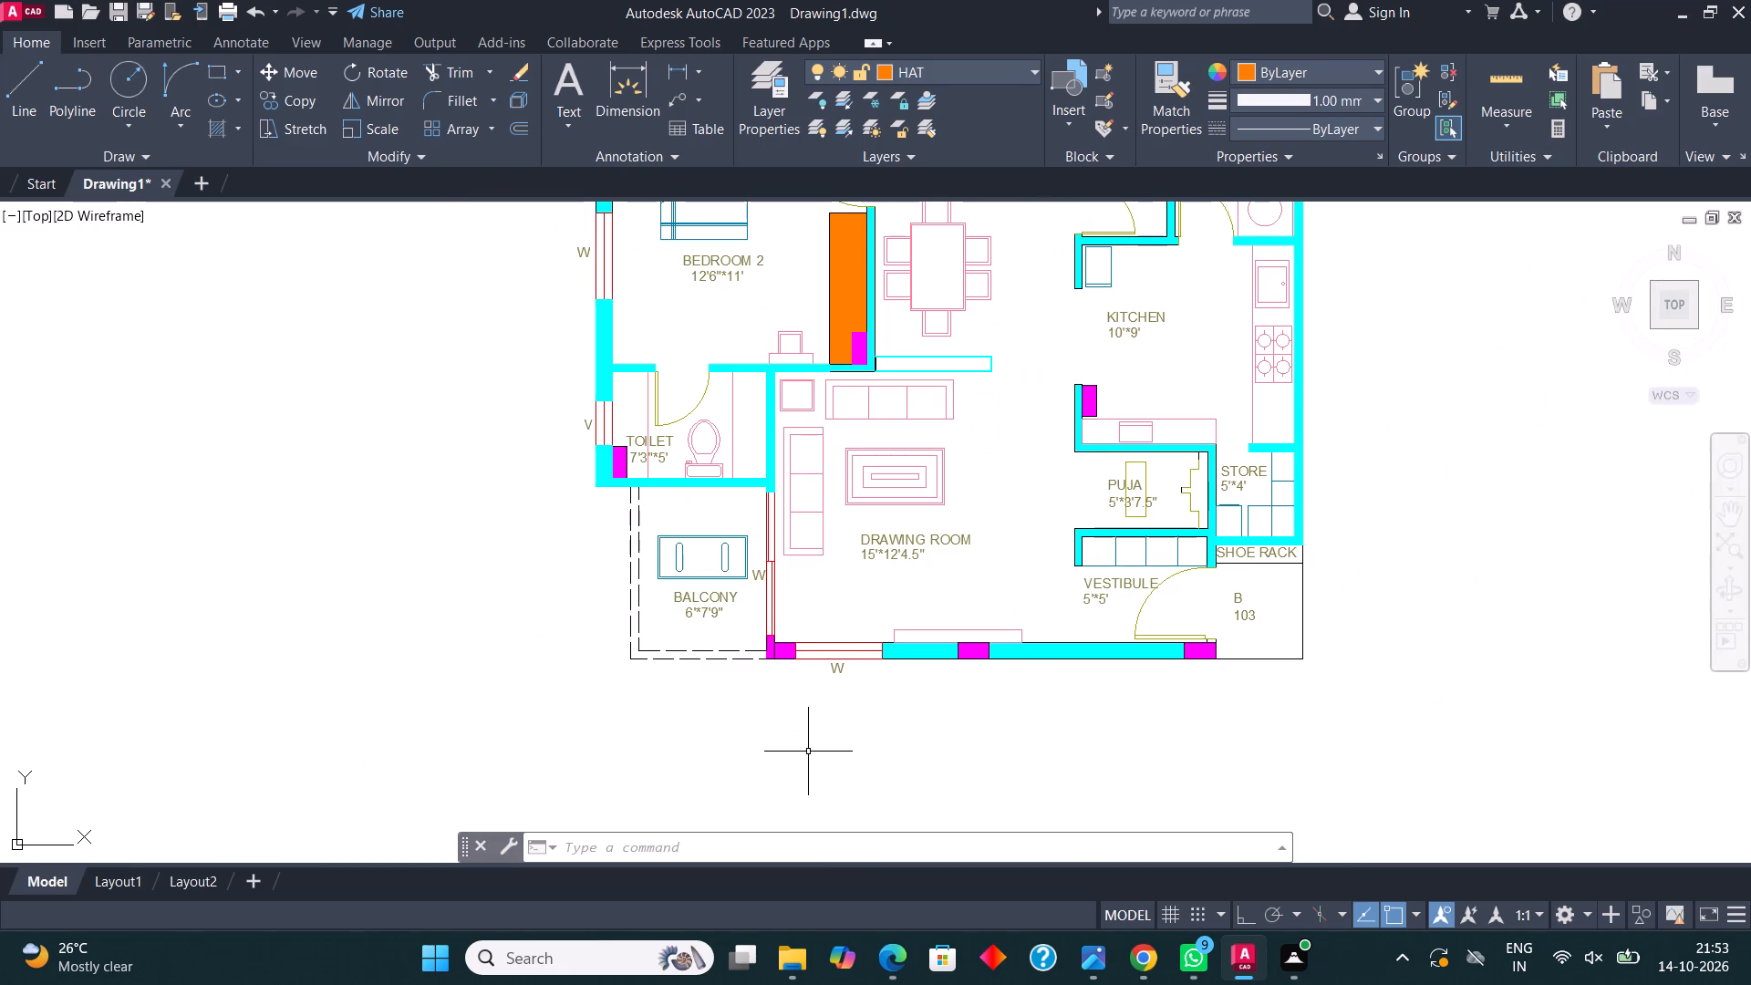
scroll(810, 752, "down", 1)
middle_click_drag(903, 546, 915, 607)
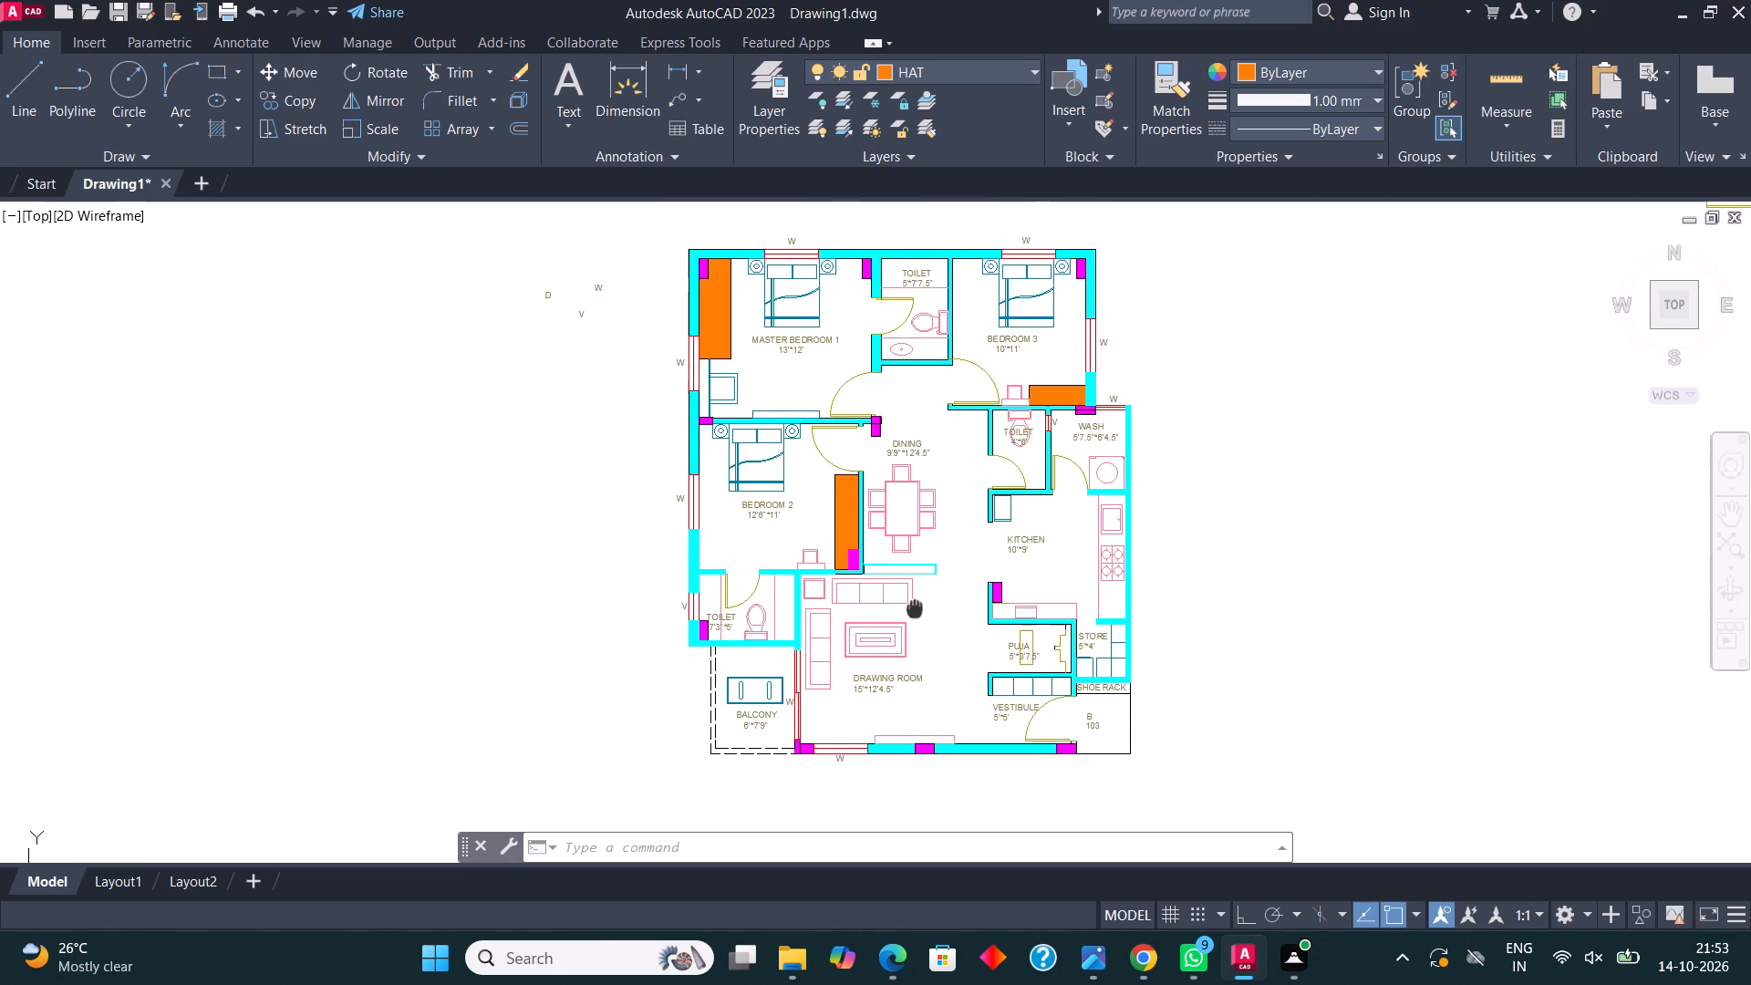
middle_click_drag(915, 607, 917, 643)
middle_click_drag(965, 455, 1023, 519)
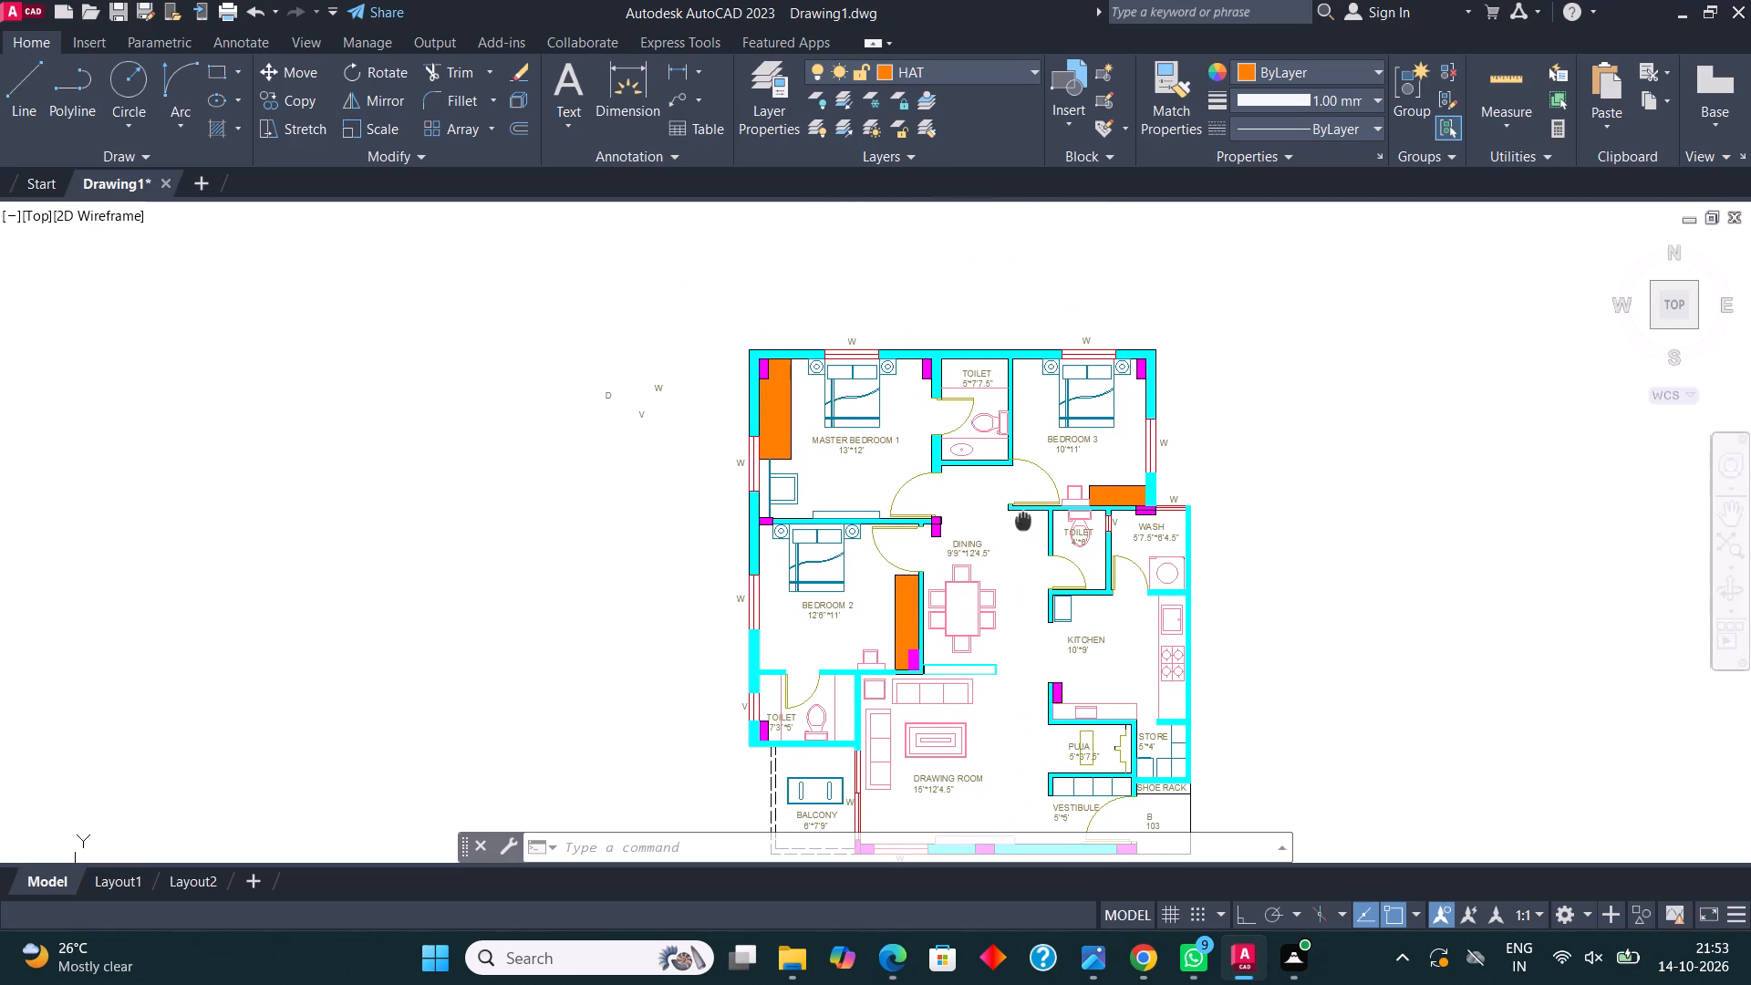
middle_click_drag(1023, 519, 1060, 542)
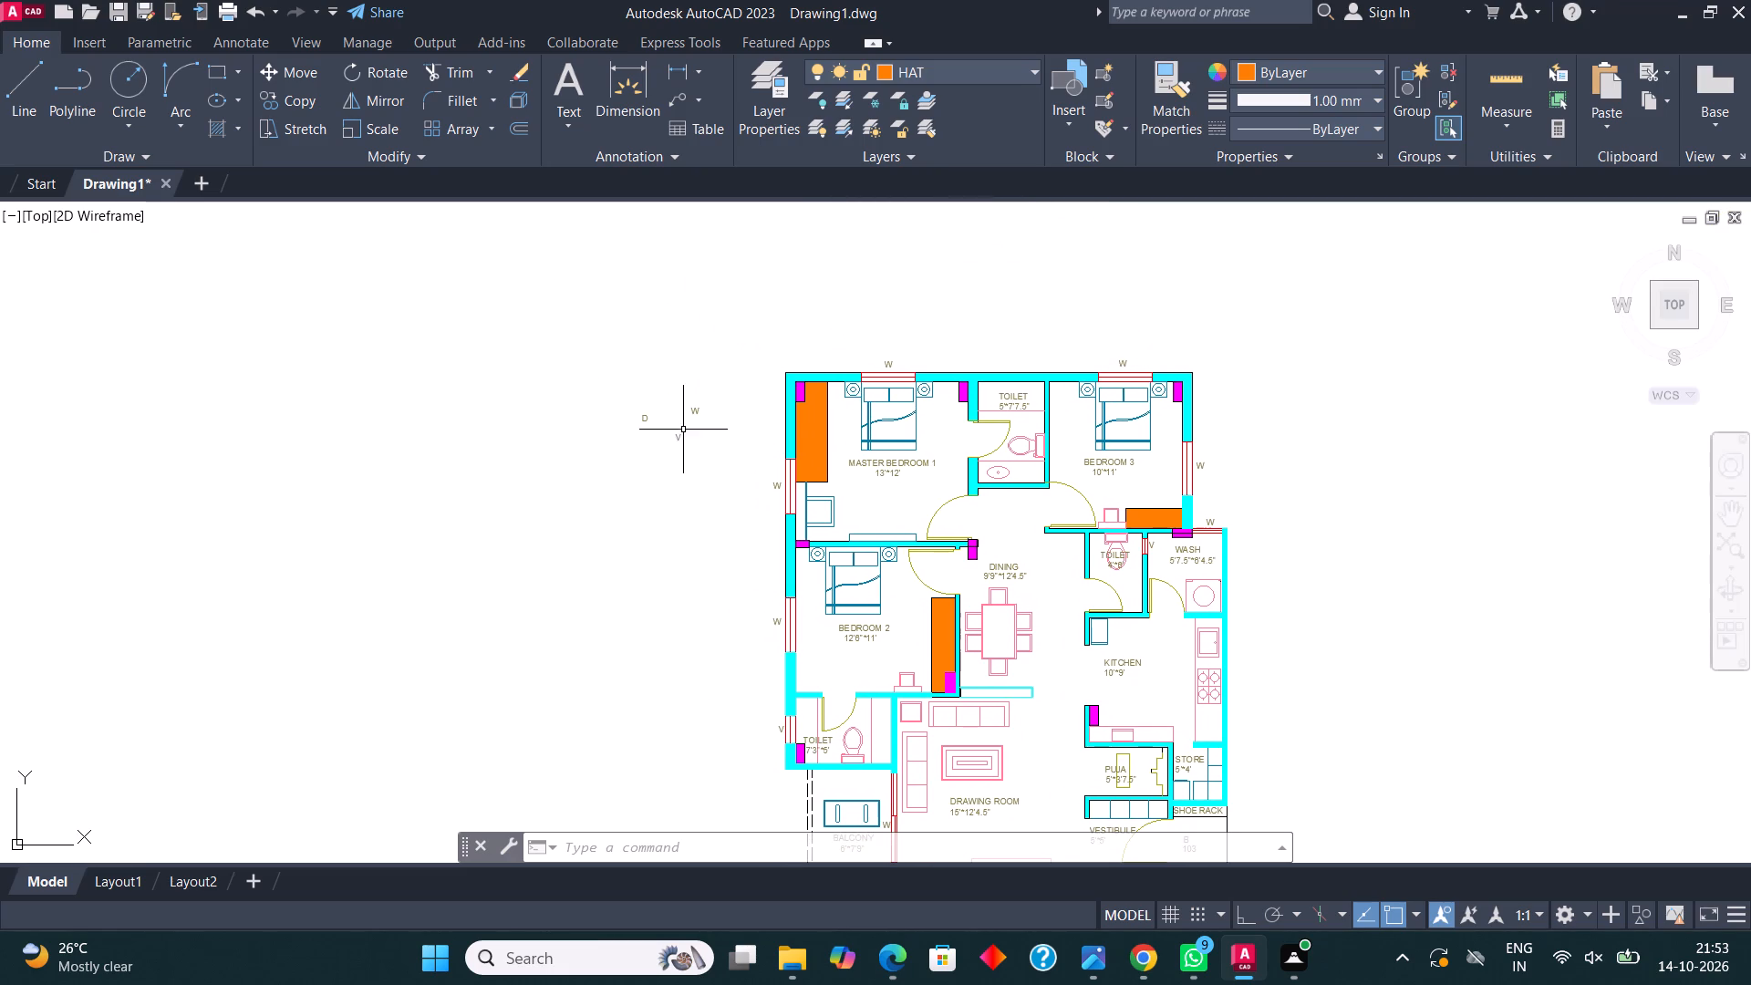
scroll(714, 457, "up", 2)
left_click(731, 493)
left_click(484, 296)
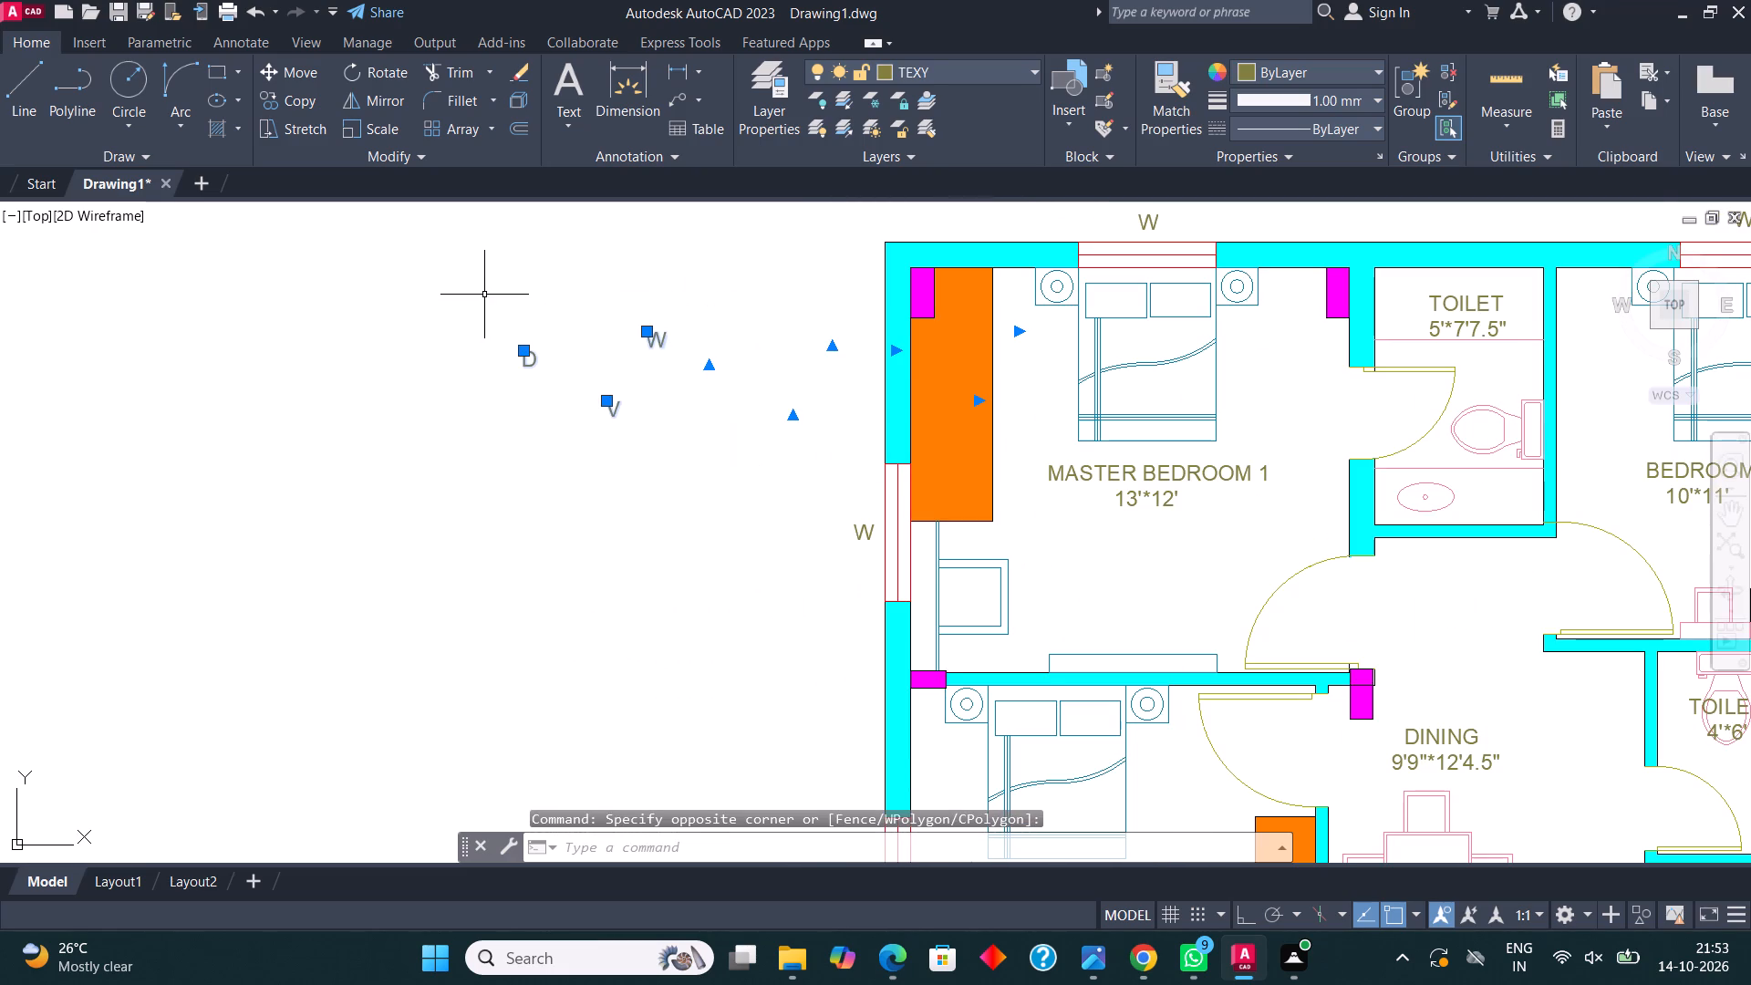
key("Delete")
Copy the W tag at Master Bedroom 1's side window once into the empty space outside the plan.
scroll(513, 374, "down", 2)
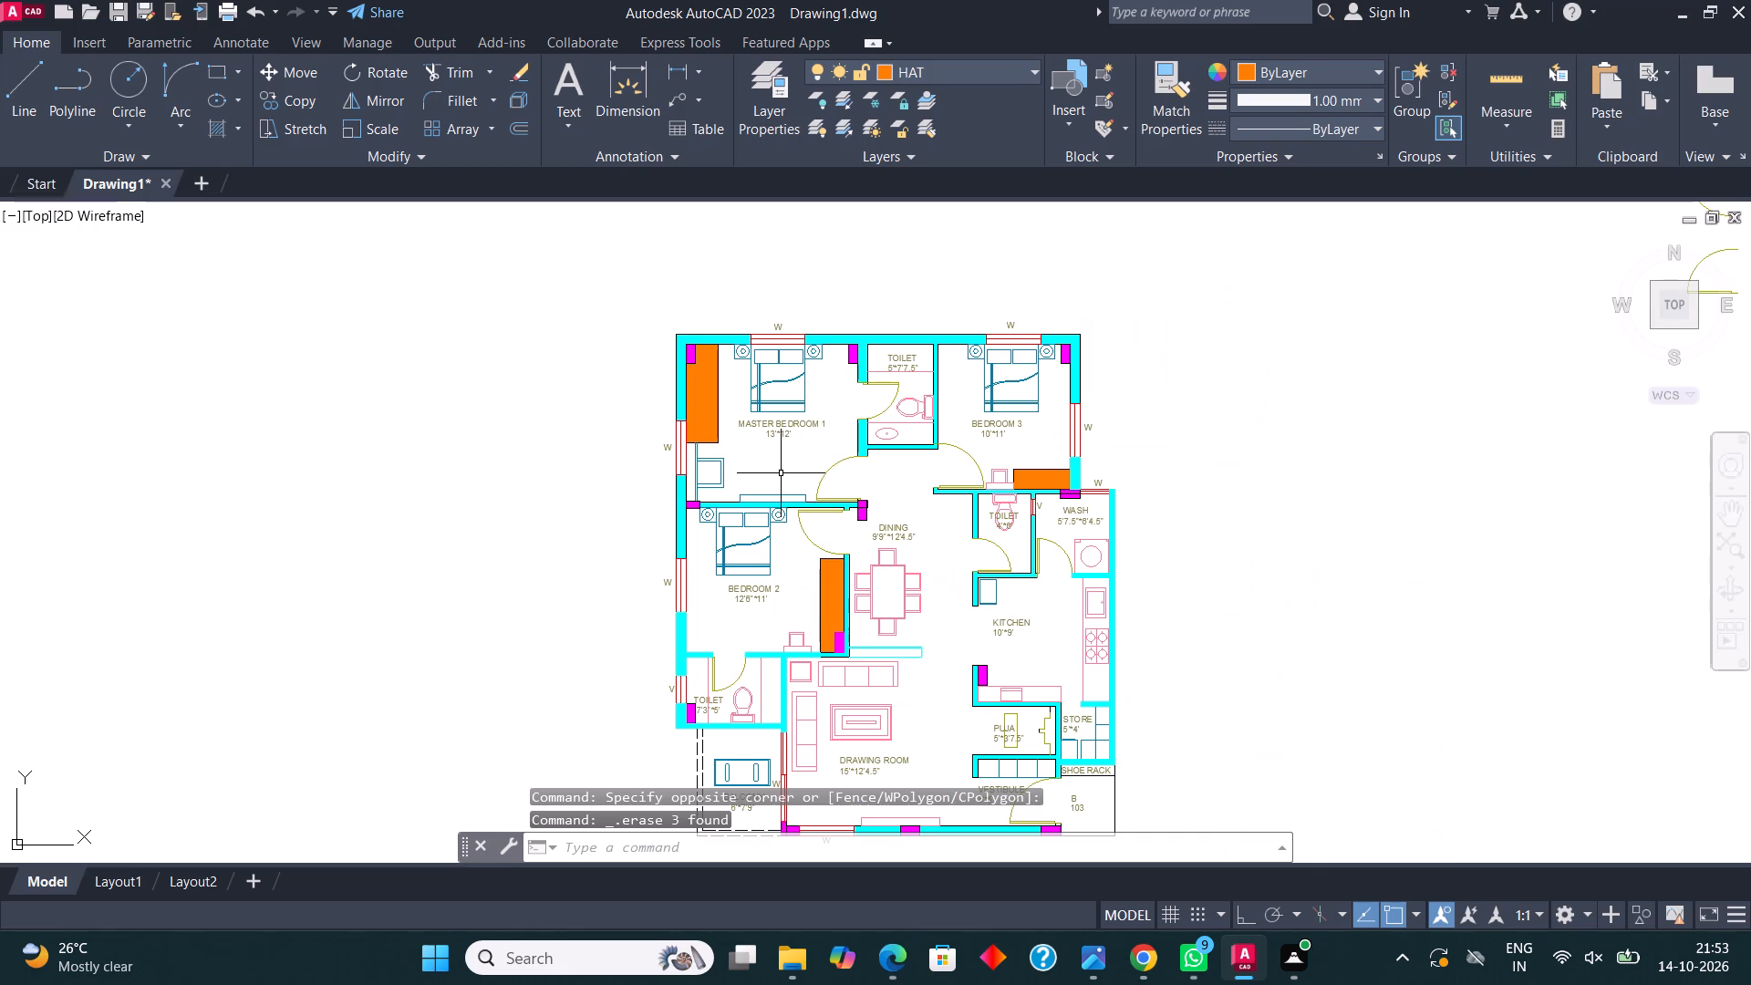
middle_click_drag(777, 472, 750, 381)
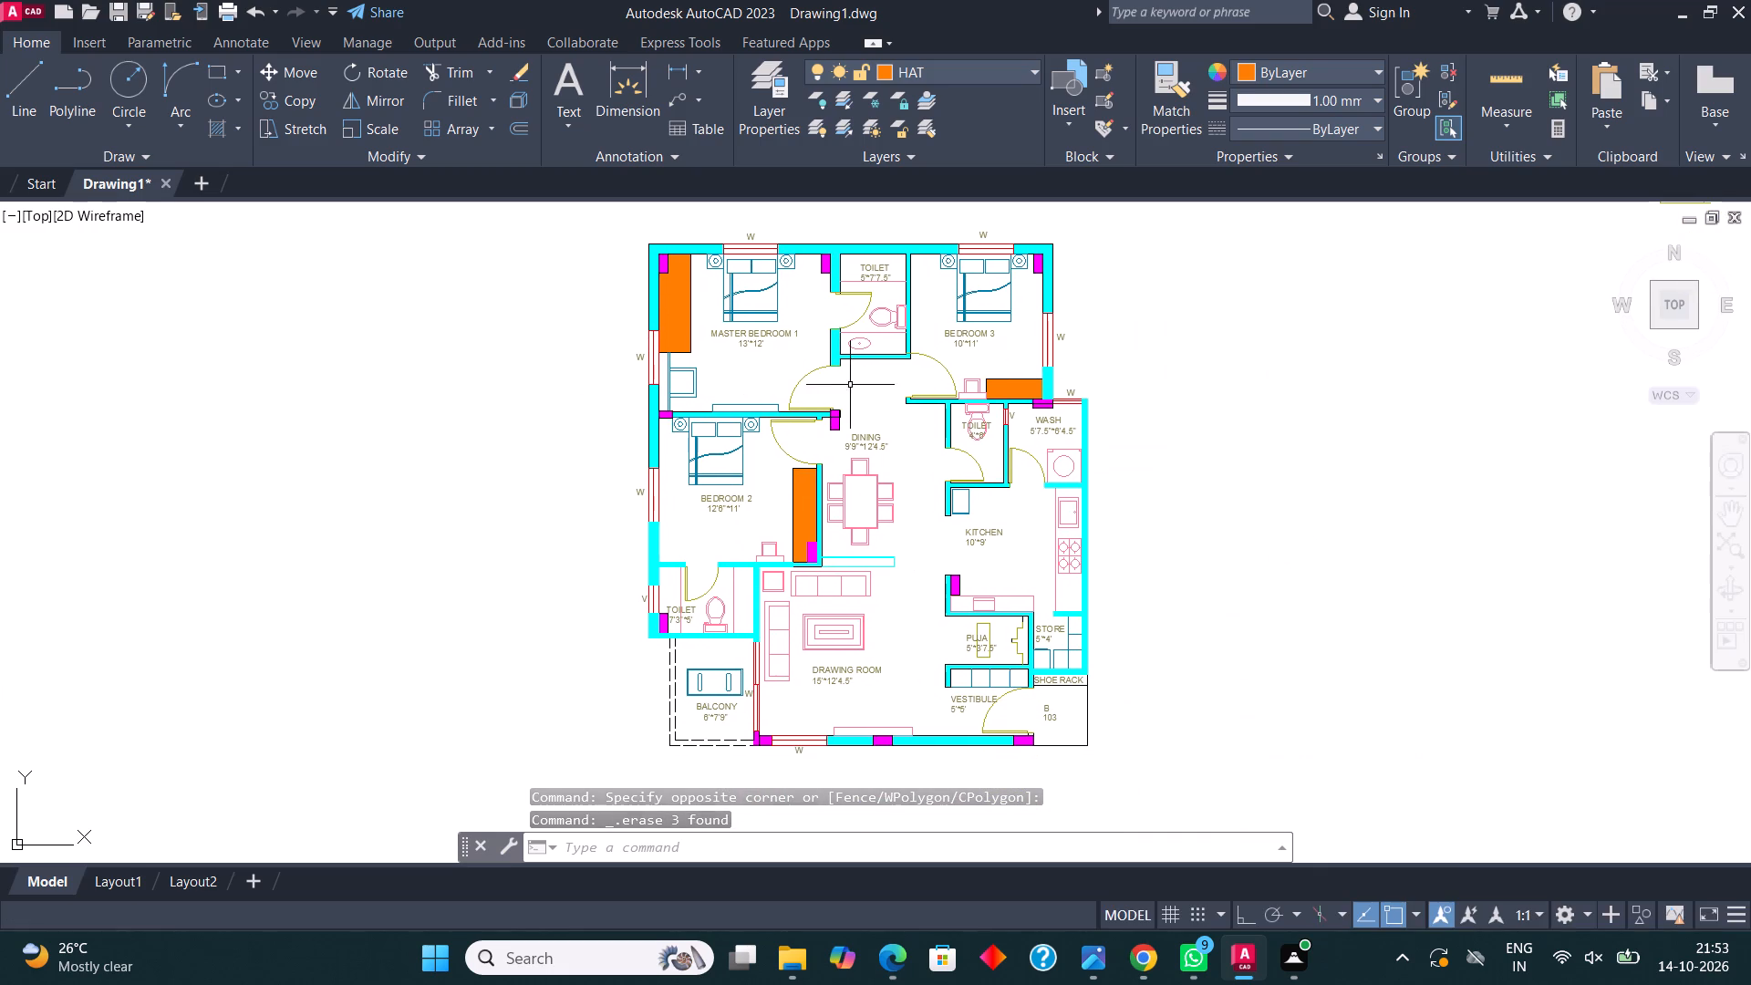
middle_click_drag(766, 372, 844, 473)
left_click(723, 456)
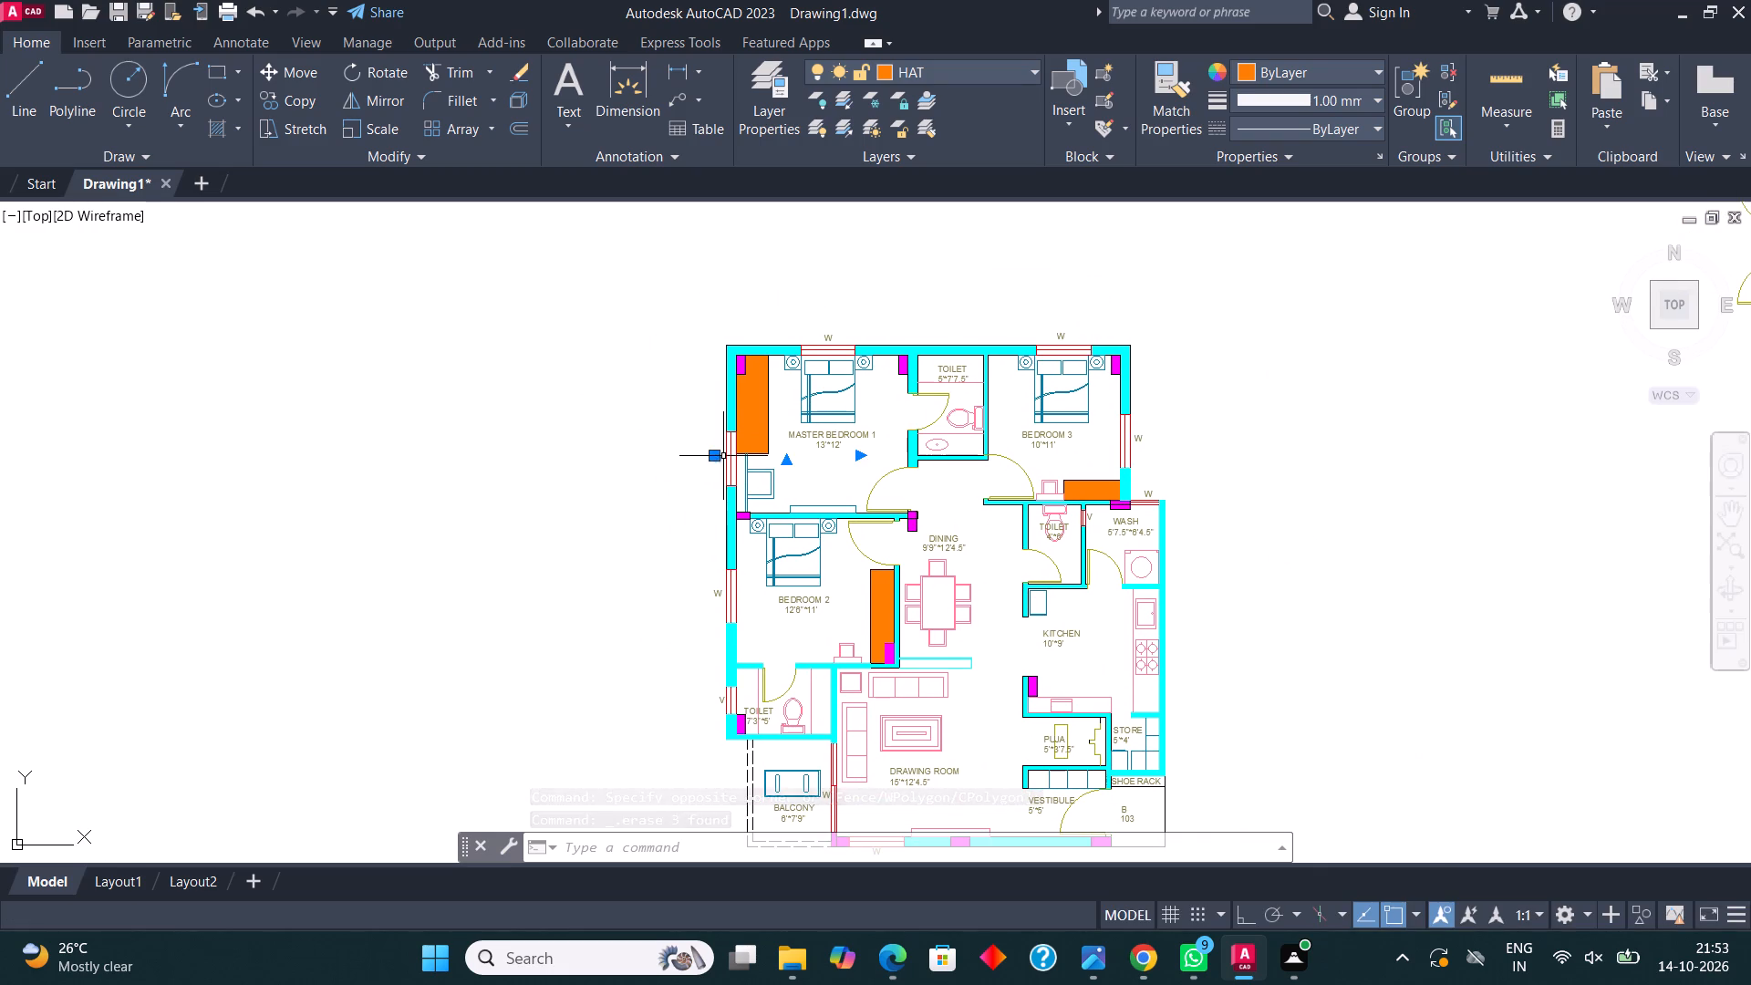
scroll(723, 456, "up", 4)
left_click(299, 94)
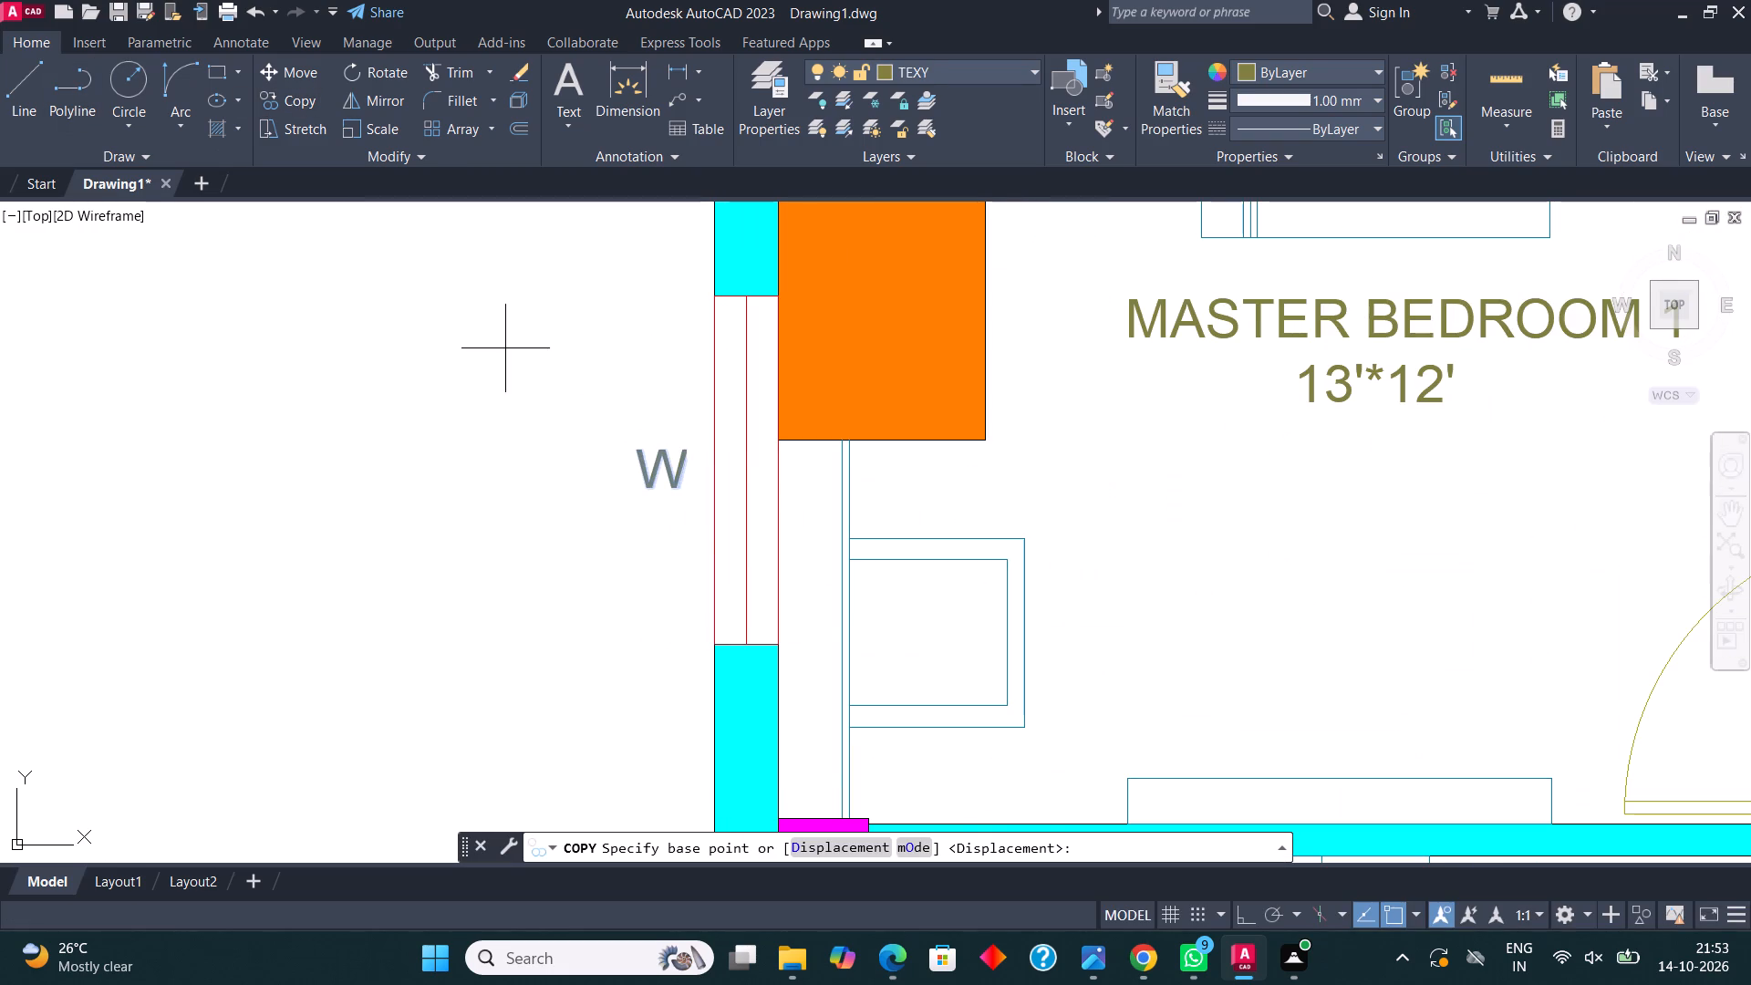
left_click(666, 483)
left_click(367, 449)
key("Escape")
Change the text of the new W copy outside the plan to D.
left_click(364, 423)
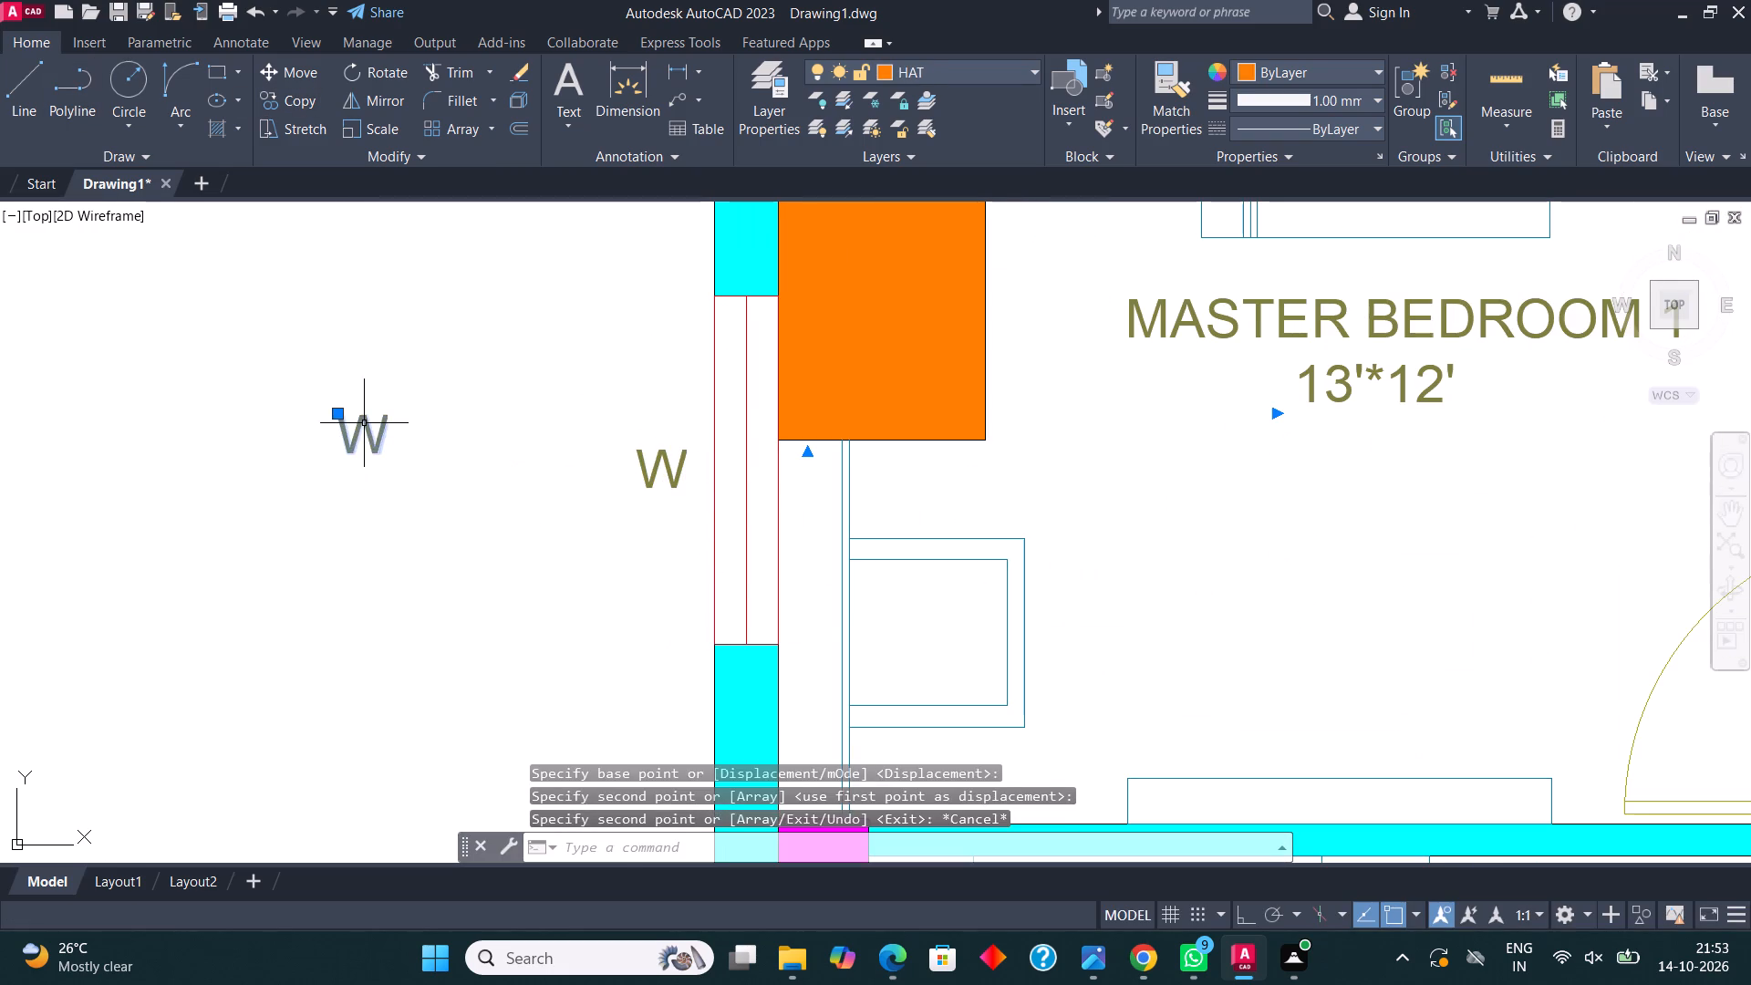
right_click(362, 423)
left_click(468, 355)
left_click(441, 446)
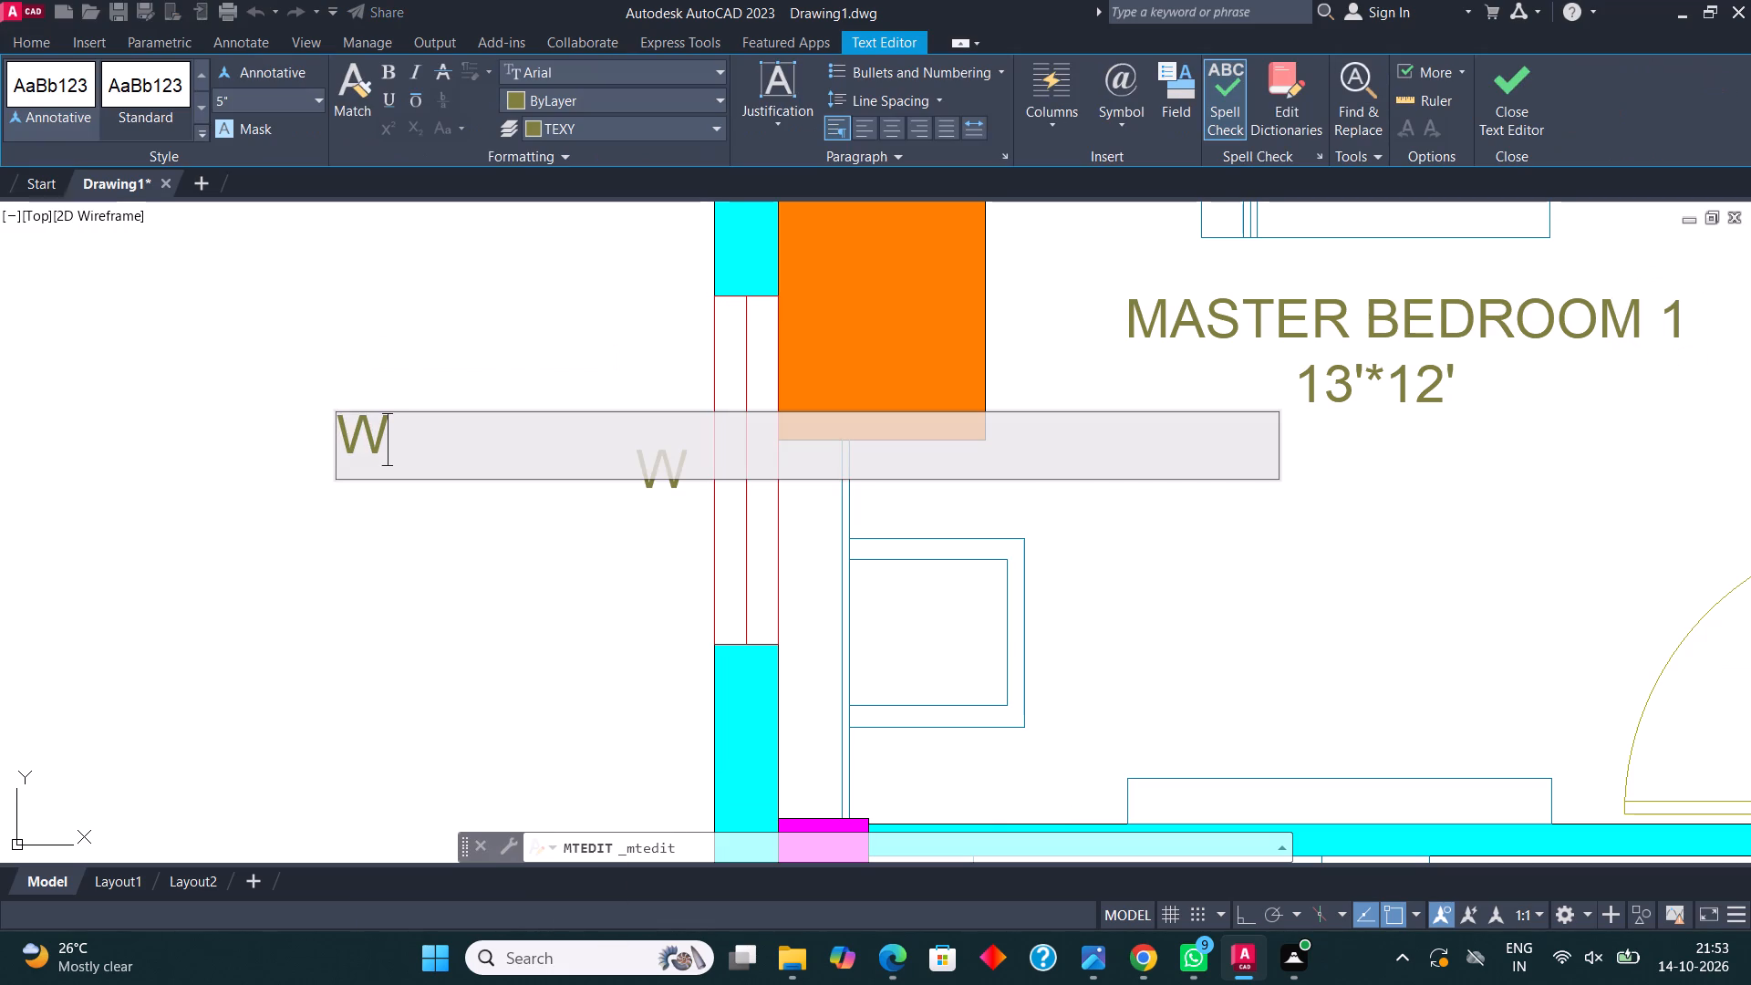
key("BackSpace")
key("d")
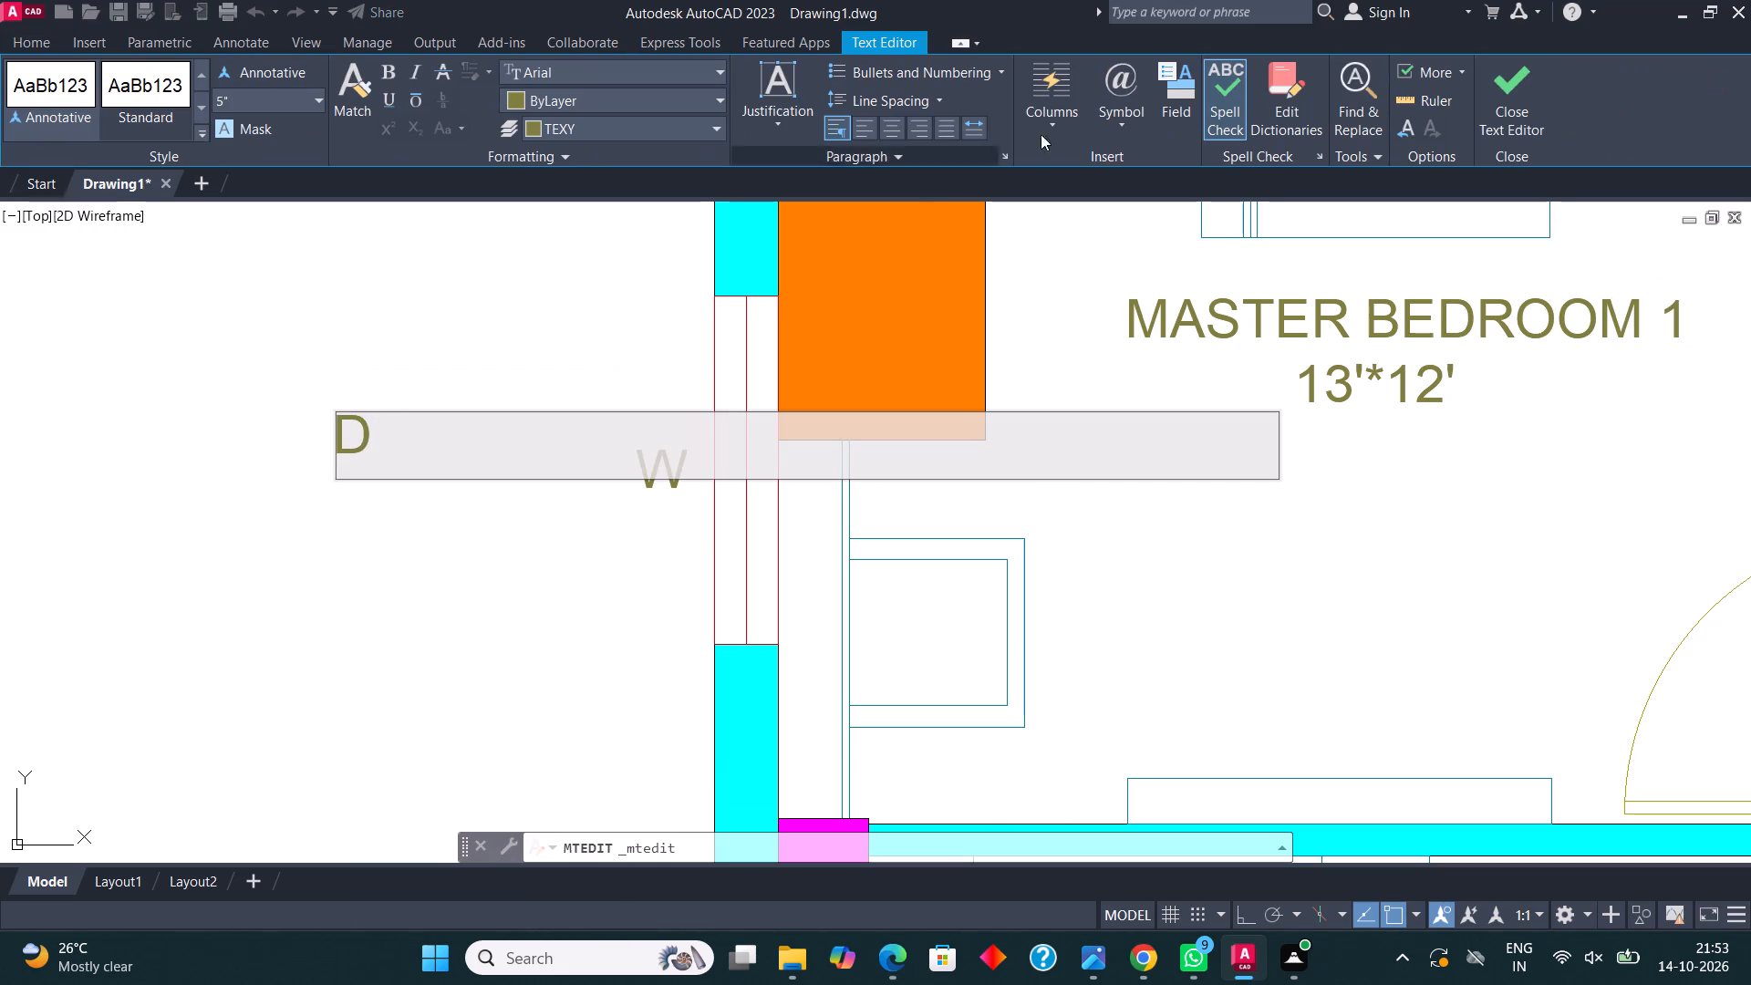
left_click(1521, 81)
Copy the D tag into the door openings of Master Bedroom 1, Bedroom 2 and the 5'*7'7.5" Toilet.
left_click(366, 449)
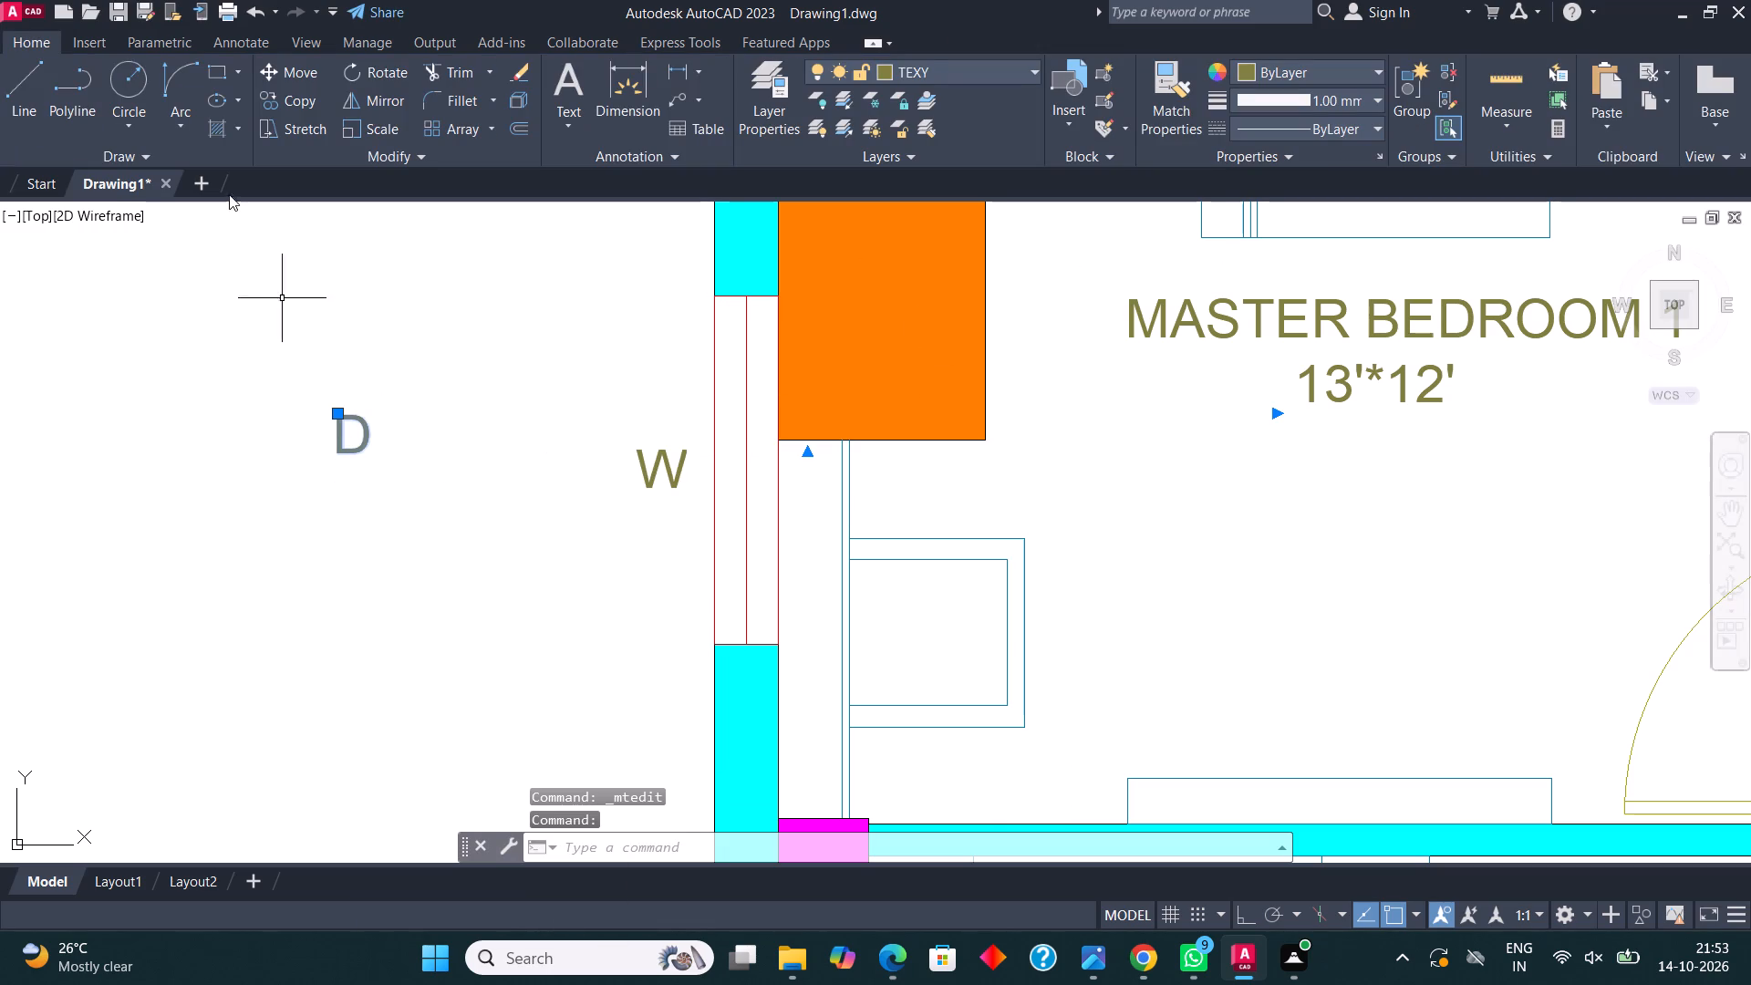
left_click(284, 97)
left_click(344, 435)
scroll(348, 485, "down", 1)
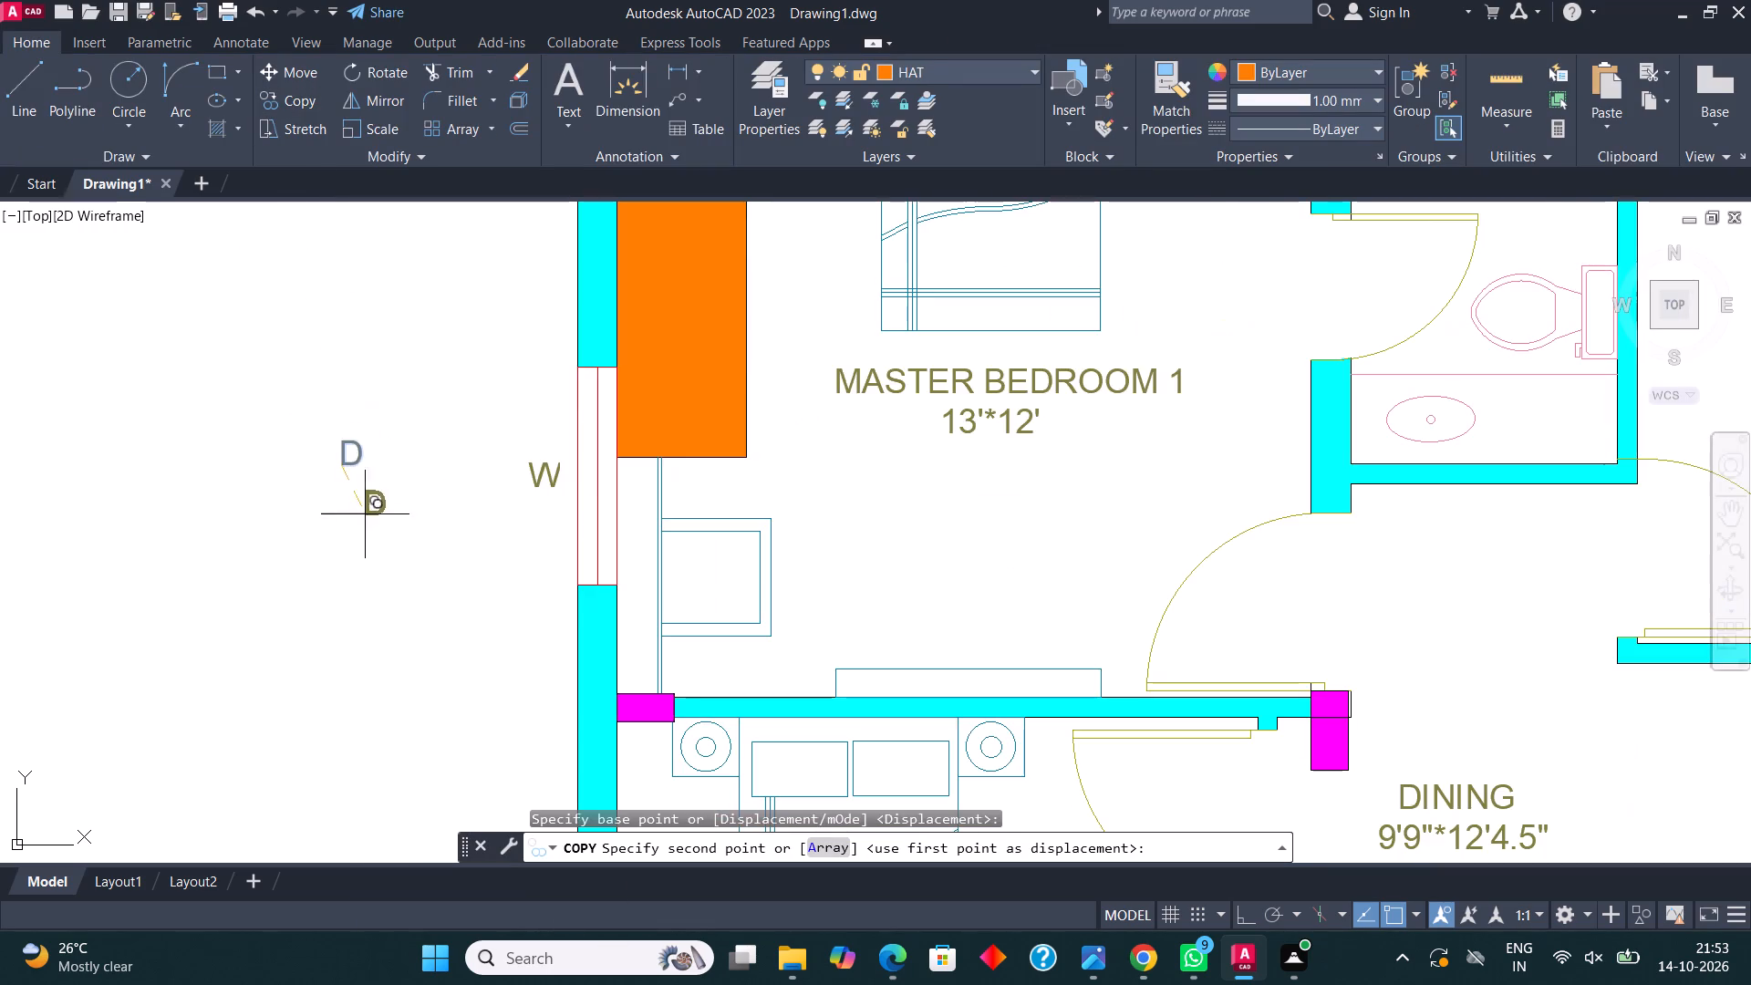
scroll(589, 494, "down", 3)
scroll(741, 556, "up", 4)
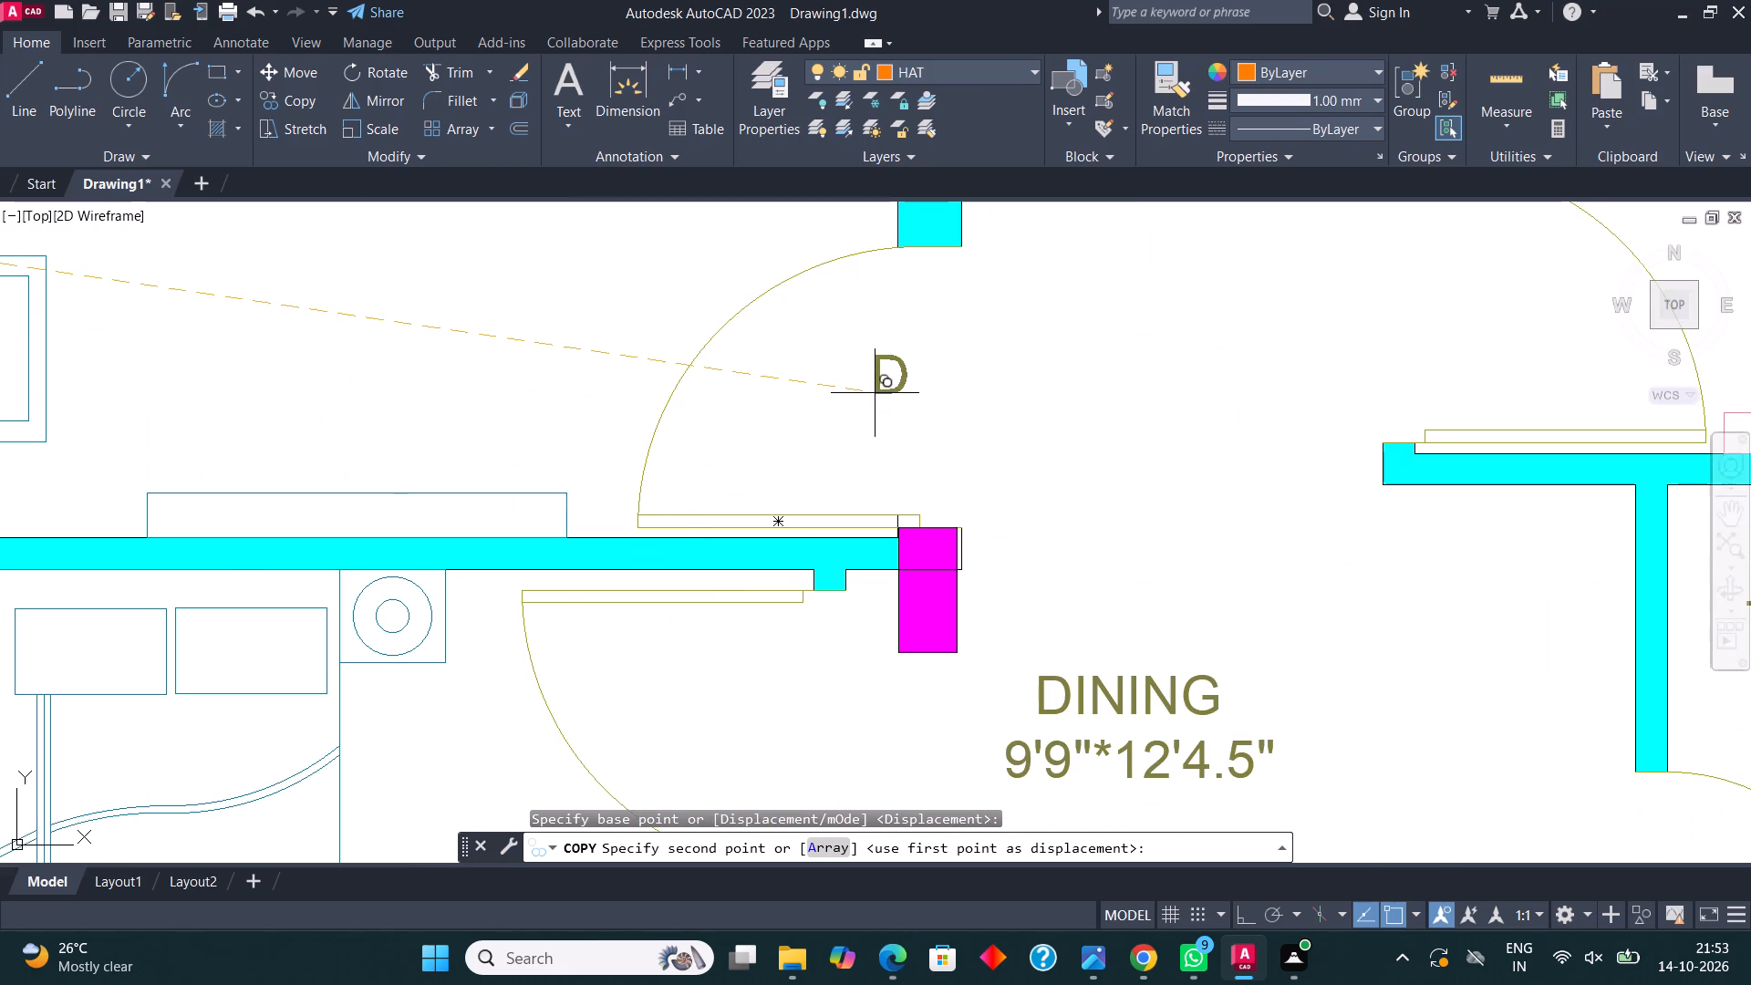
left_click(875, 393)
scroll(877, 403, "down", 1)
left_click(825, 617)
scroll(843, 711, "down", 3)
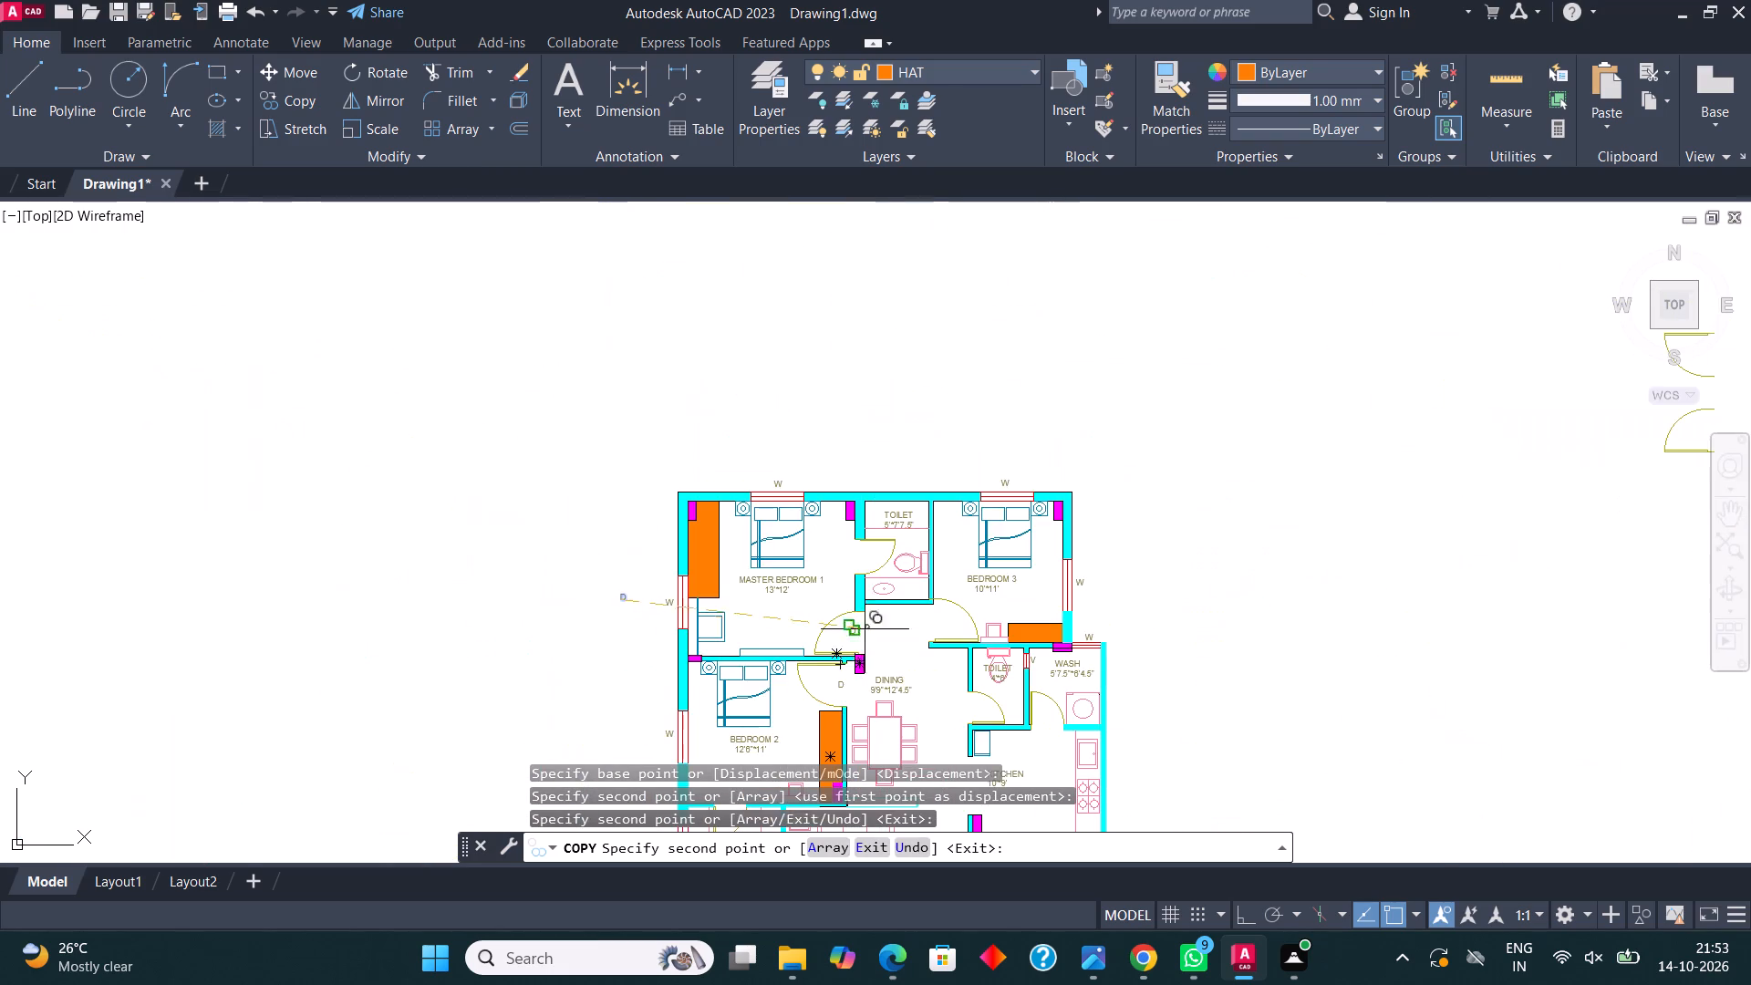
scroll(865, 578, "up", 3)
left_click(824, 492)
Copy the D tag into the door openings of Bedroom 3, the 4'*6' Toilet and Wash.
scroll(773, 522, "down", 2)
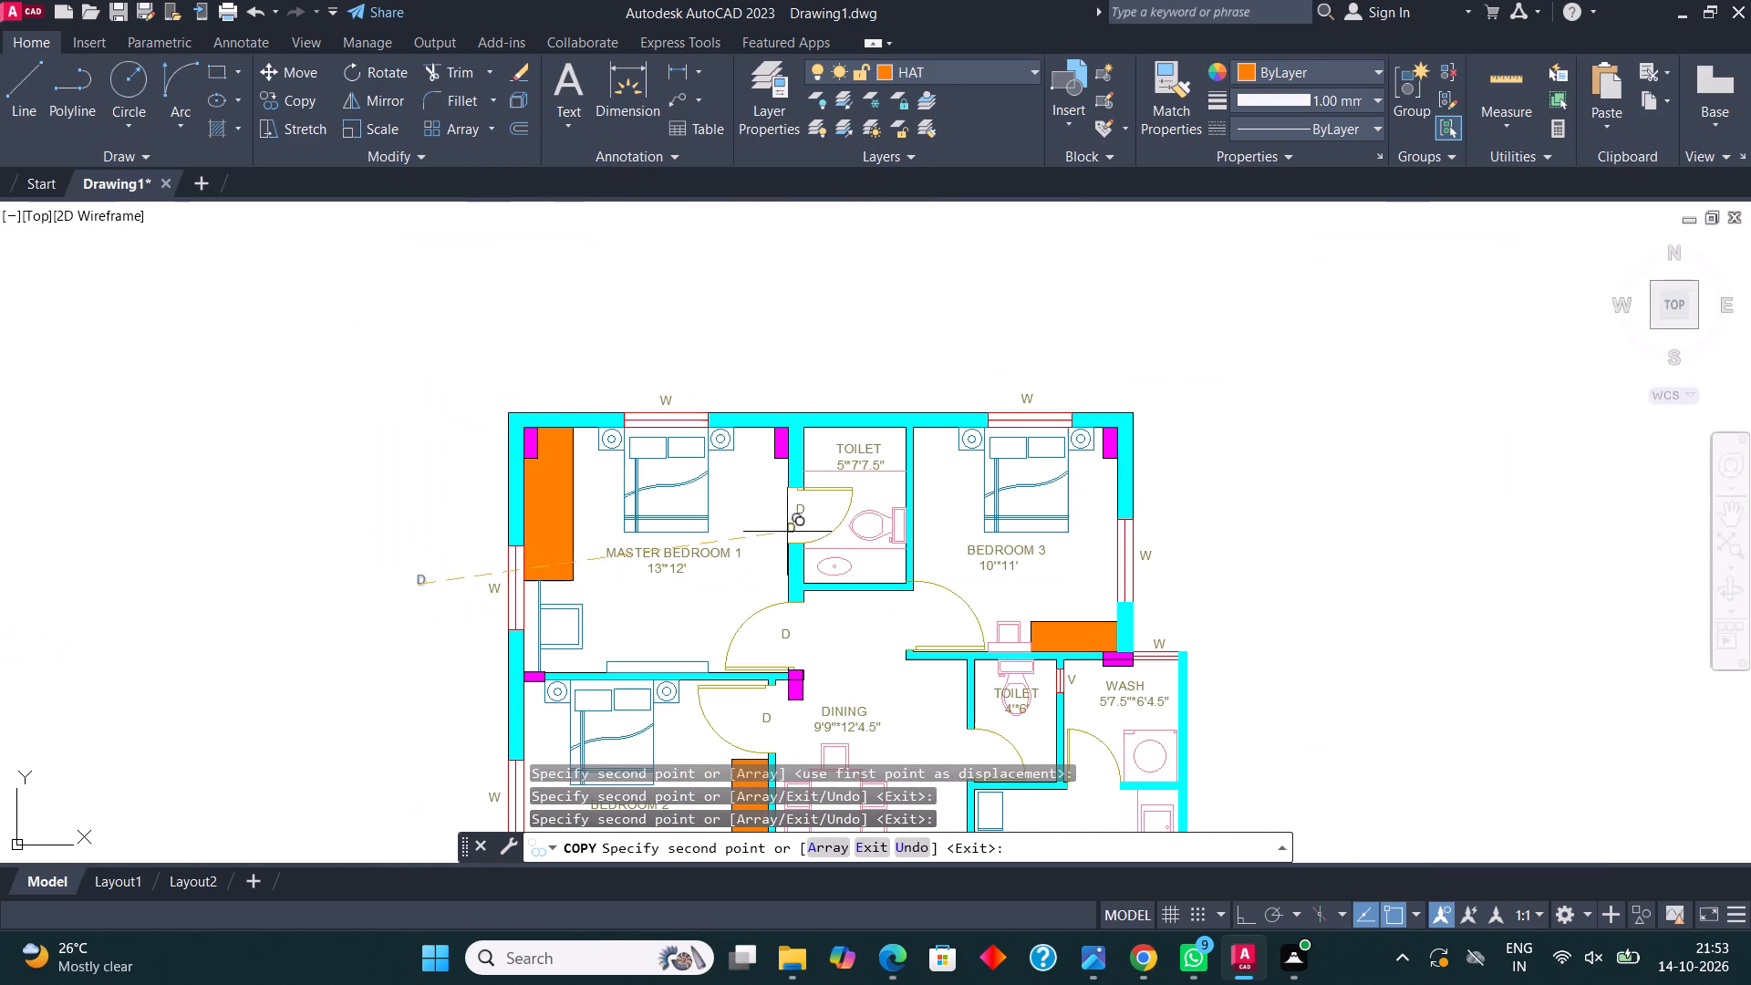
scroll(938, 634, "up", 3)
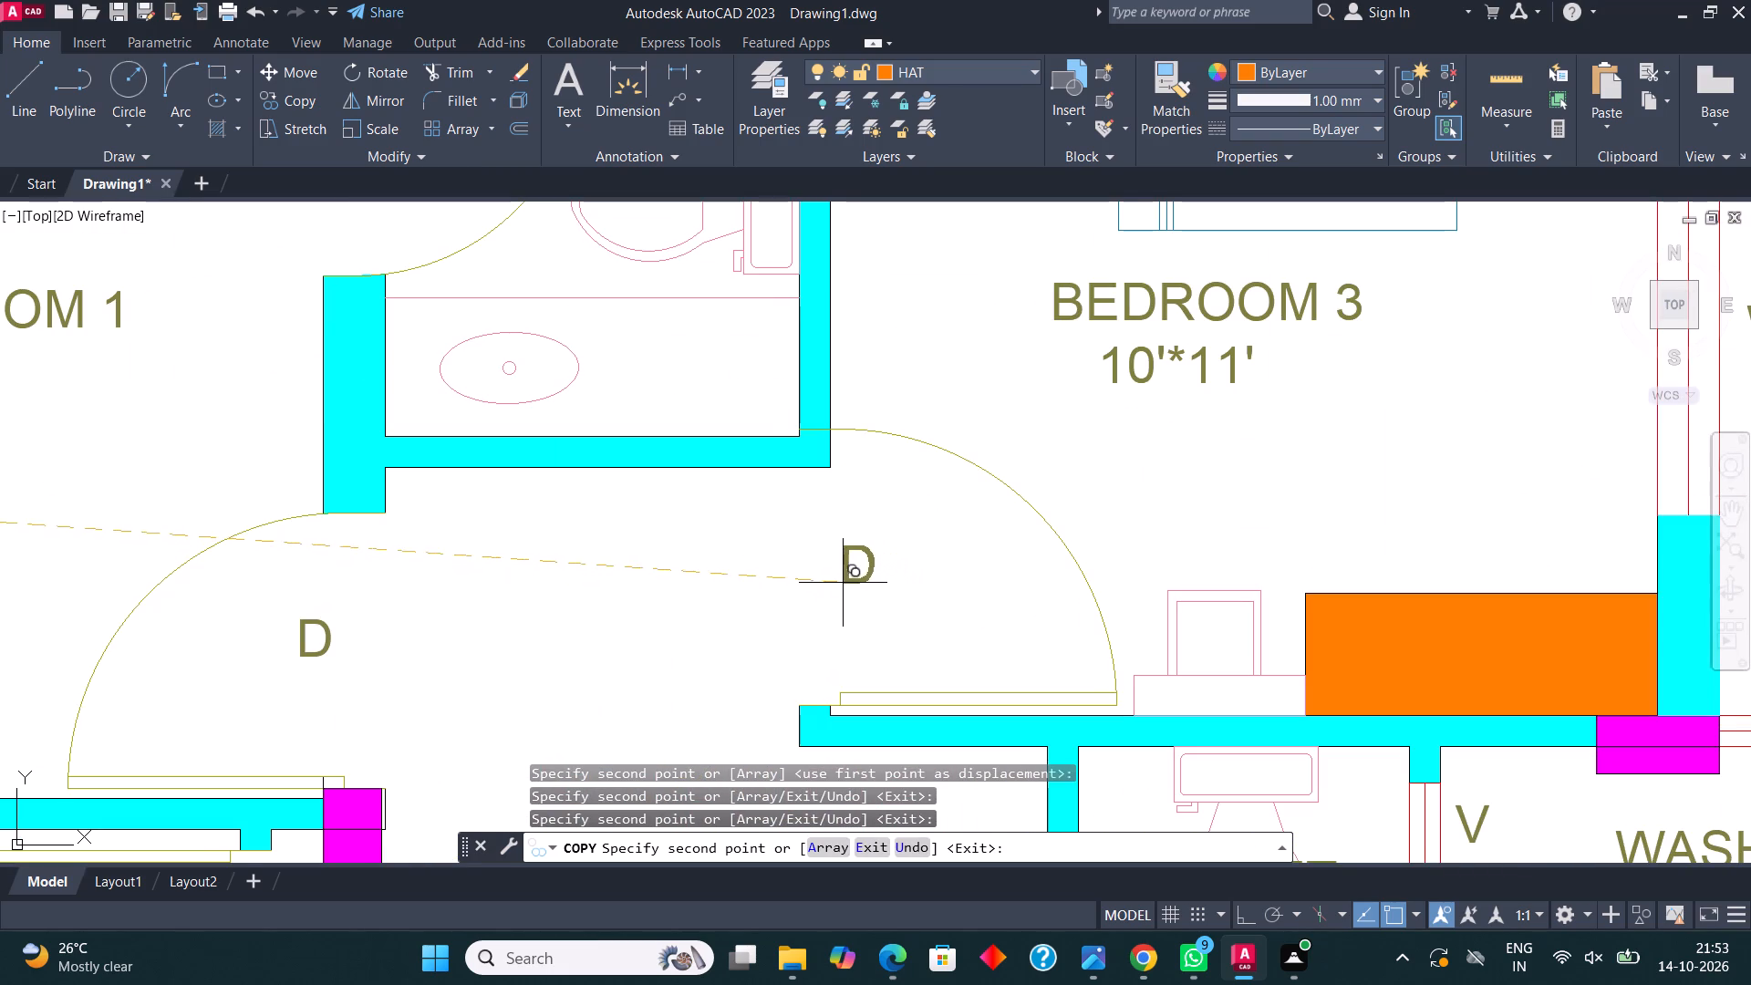
left_click(843, 583)
scroll(893, 445, "down", 3)
middle_click_drag(902, 550, 912, 430)
scroll(957, 536, "up", 2)
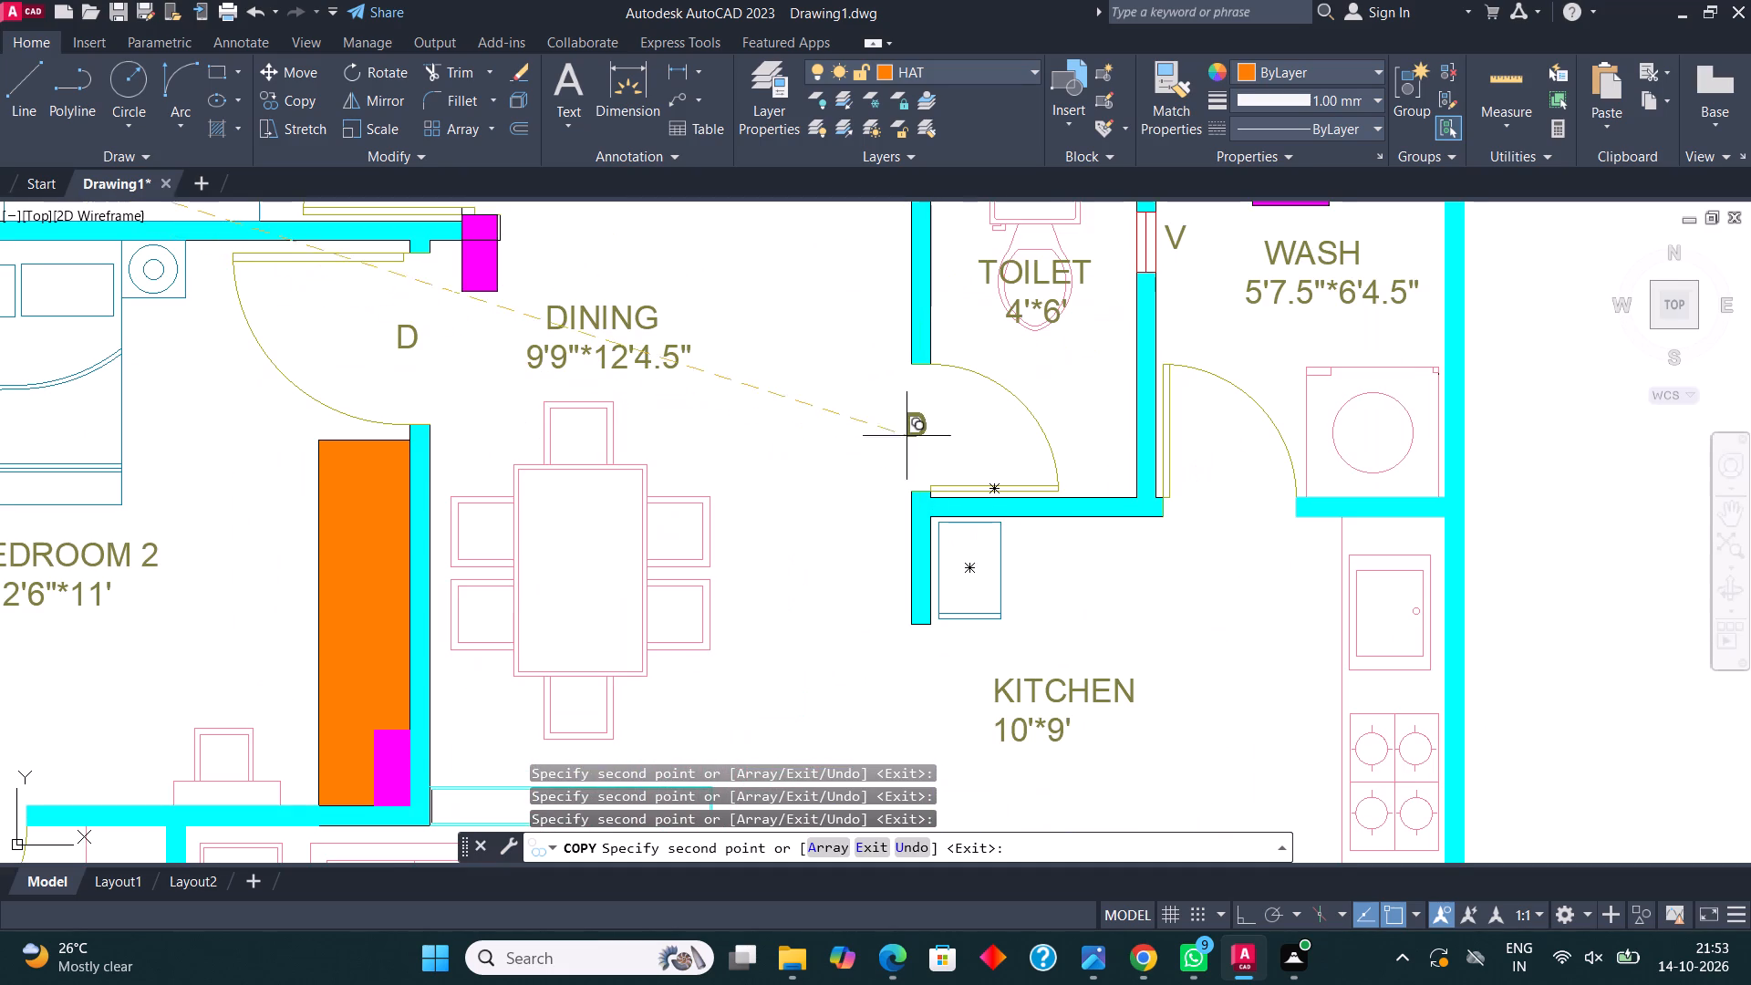
left_click(926, 442)
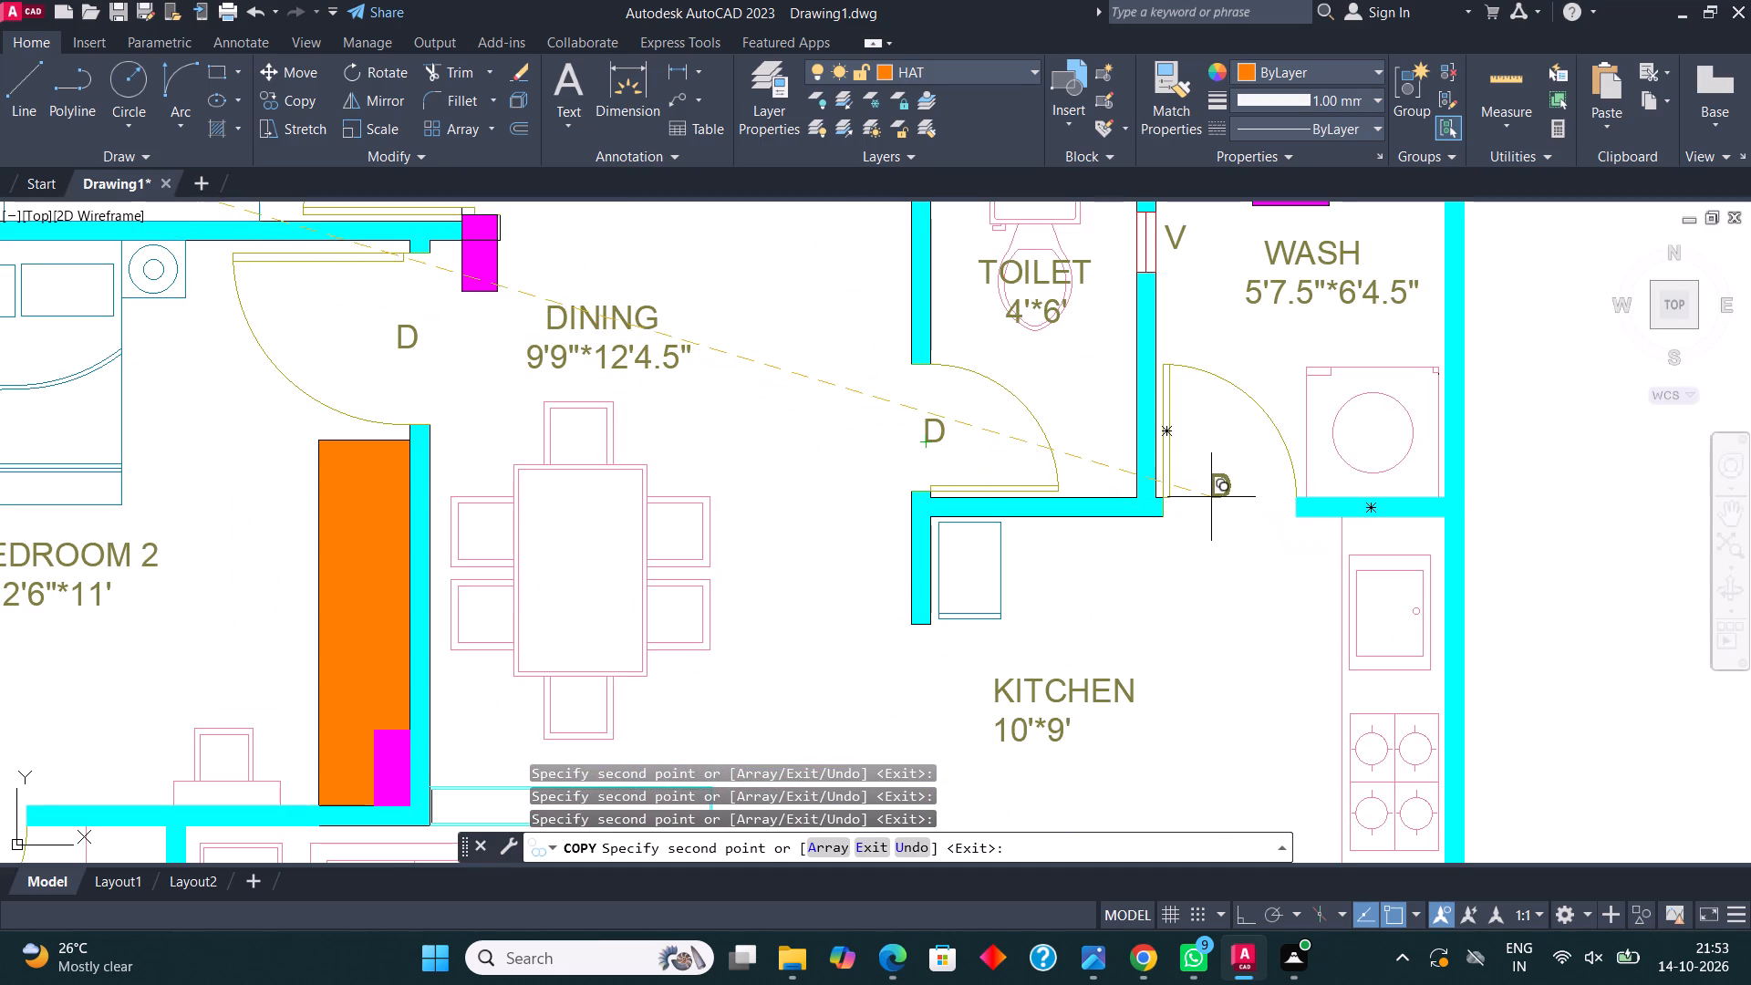
left_click(1211, 495)
Copy the D tag into the 7'3"*5' Toilet's door opening and the Vestibule's entrance door opening.
scroll(1250, 526, "down", 2)
scroll(755, 668, "up", 3)
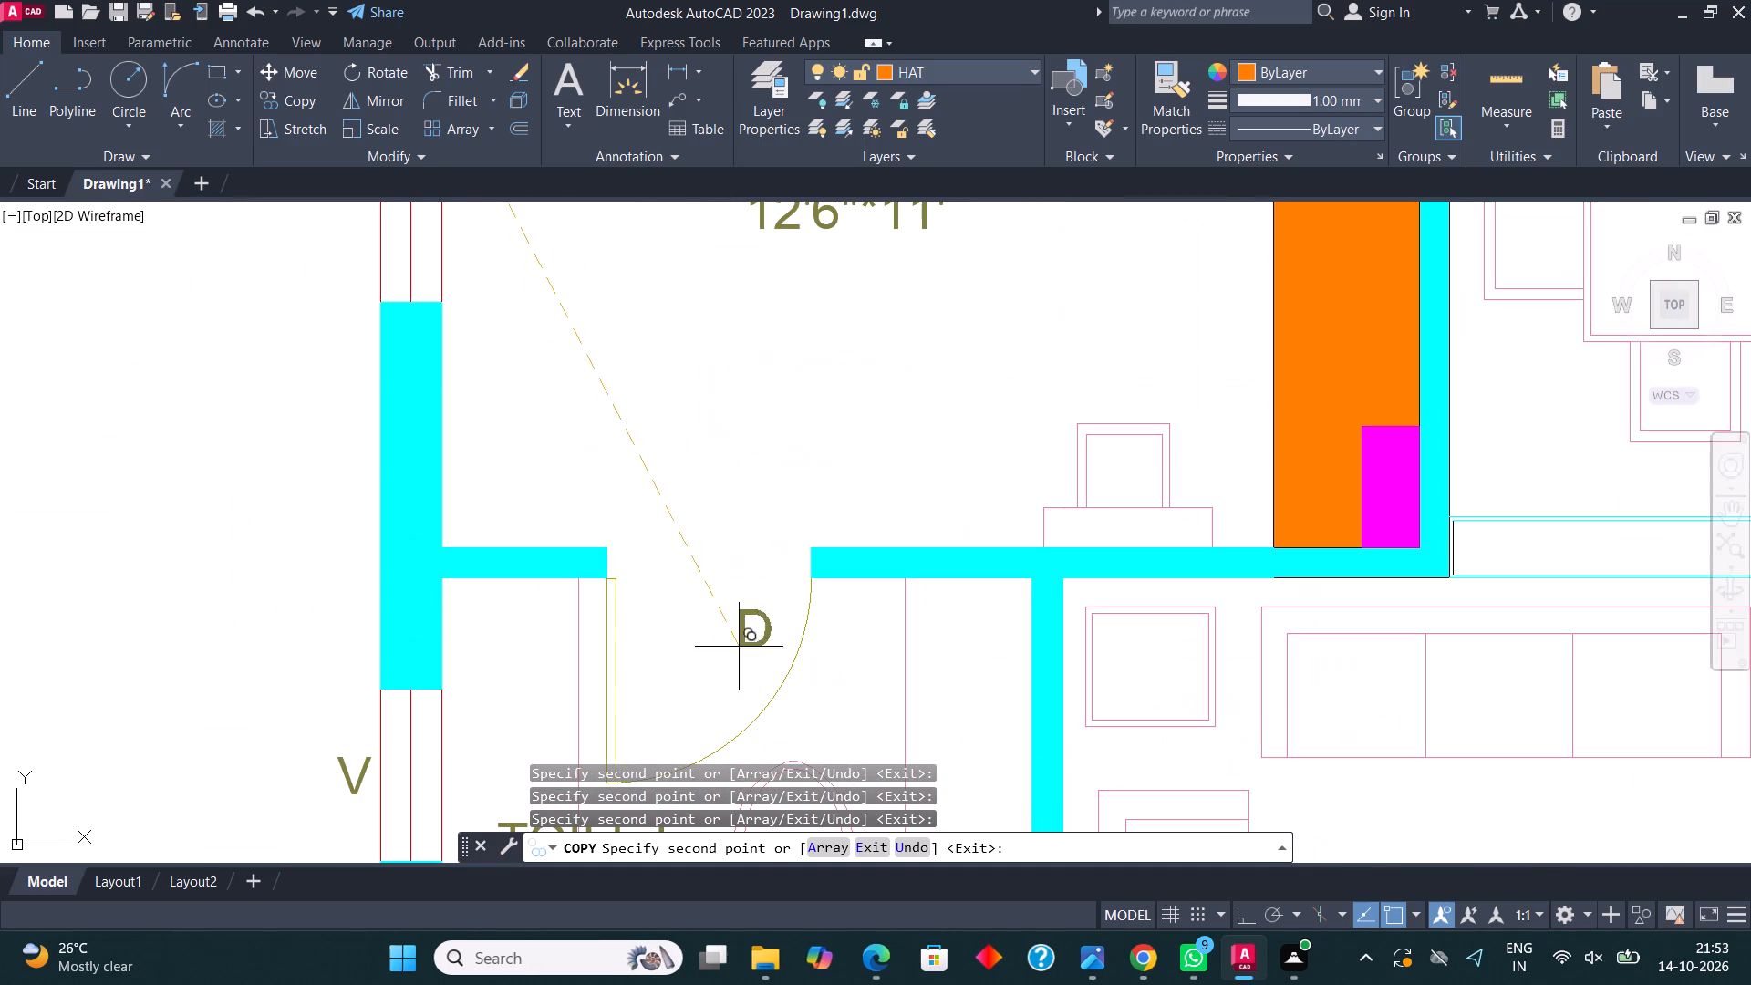
left_click(682, 604)
scroll(813, 432, "down", 3)
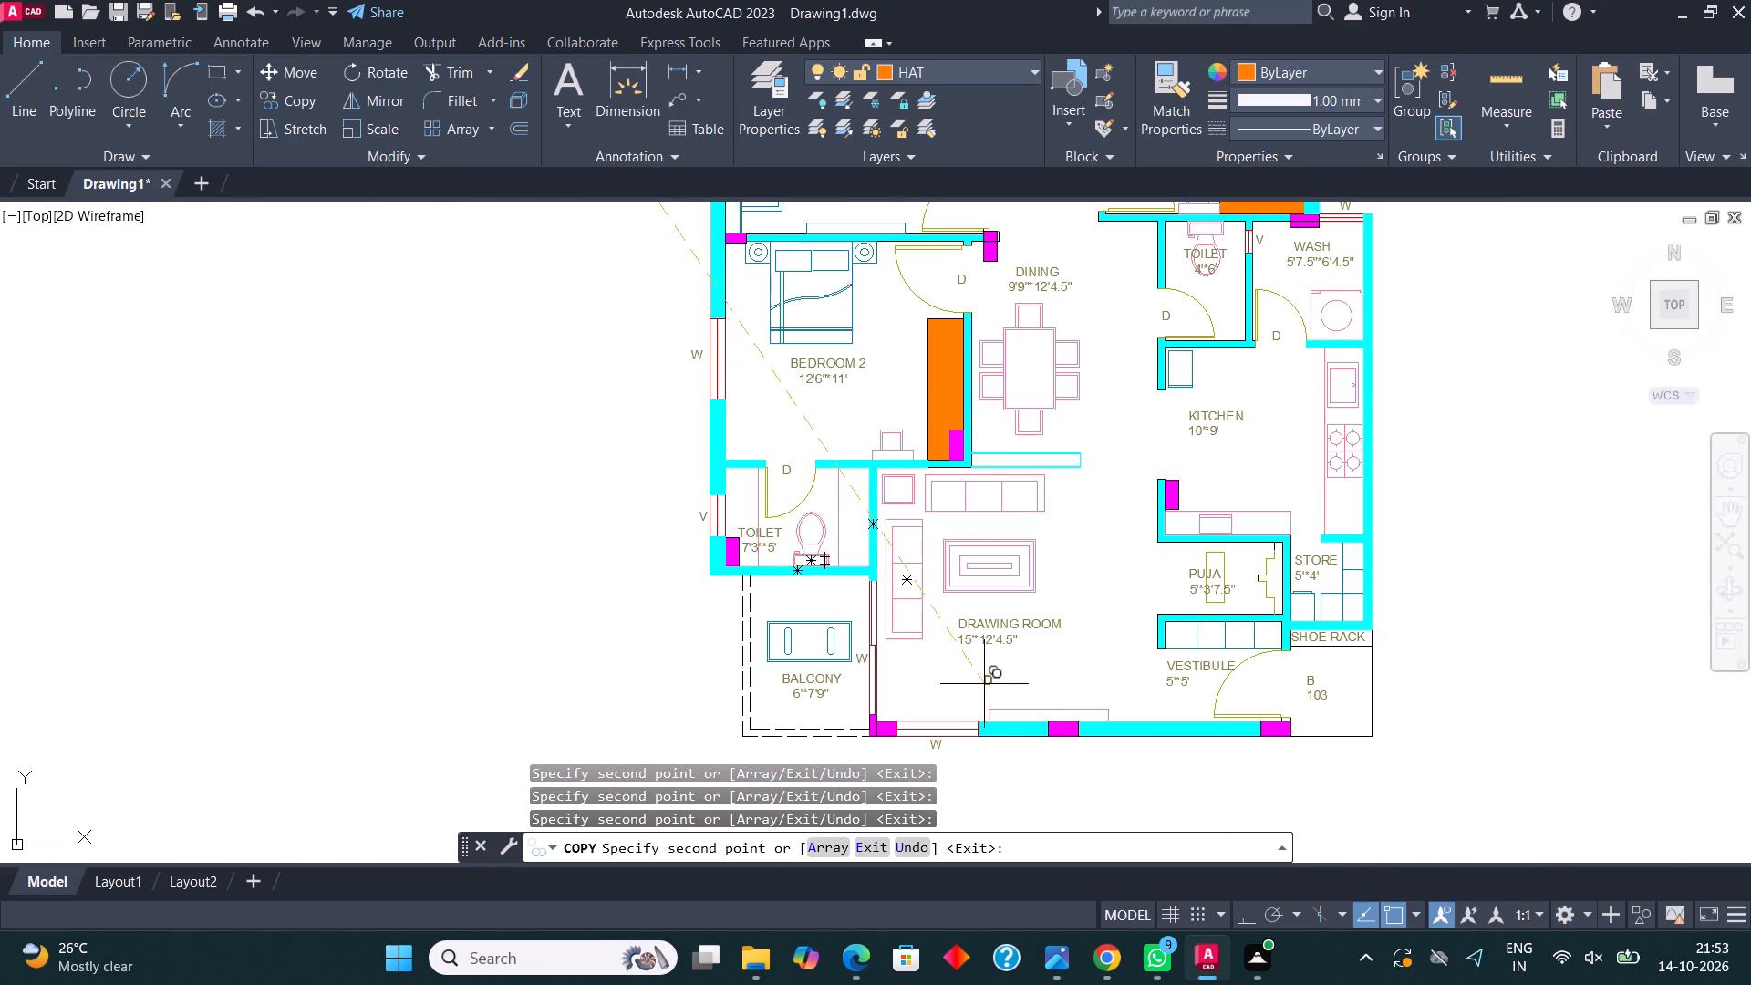
scroll(1275, 702, "up", 3)
left_click(1246, 667)
scroll(1059, 709, "down", 2)
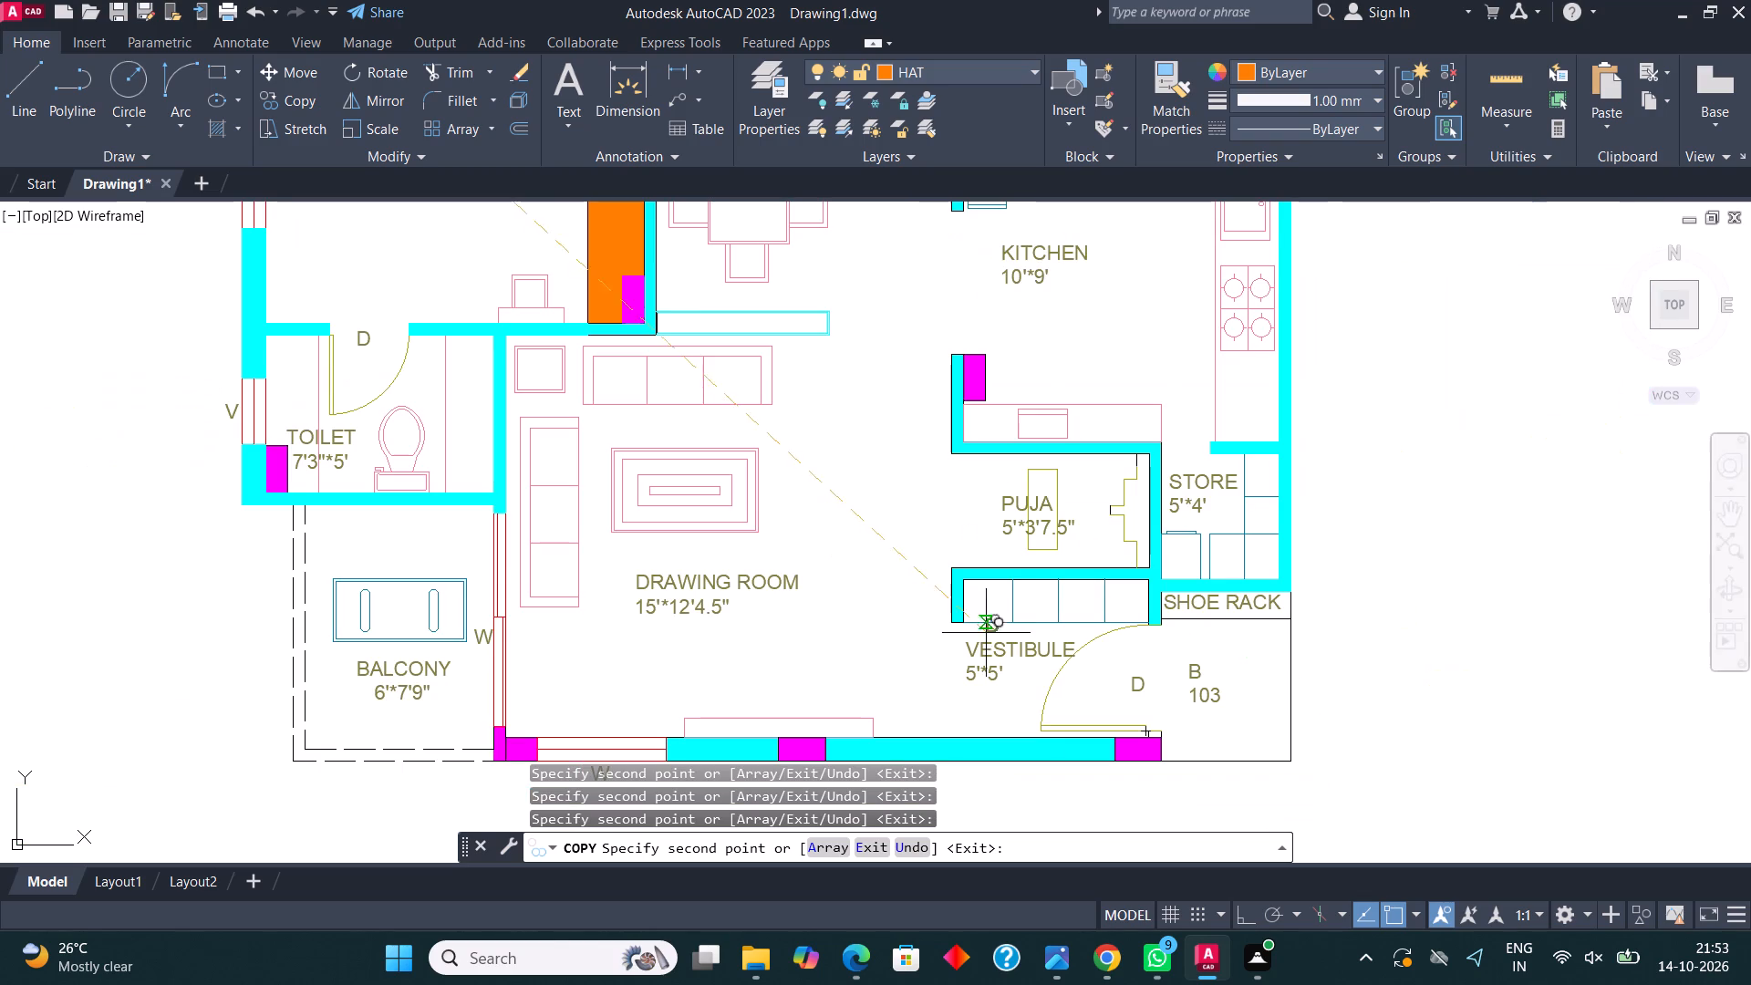
scroll(749, 501, "down", 1)
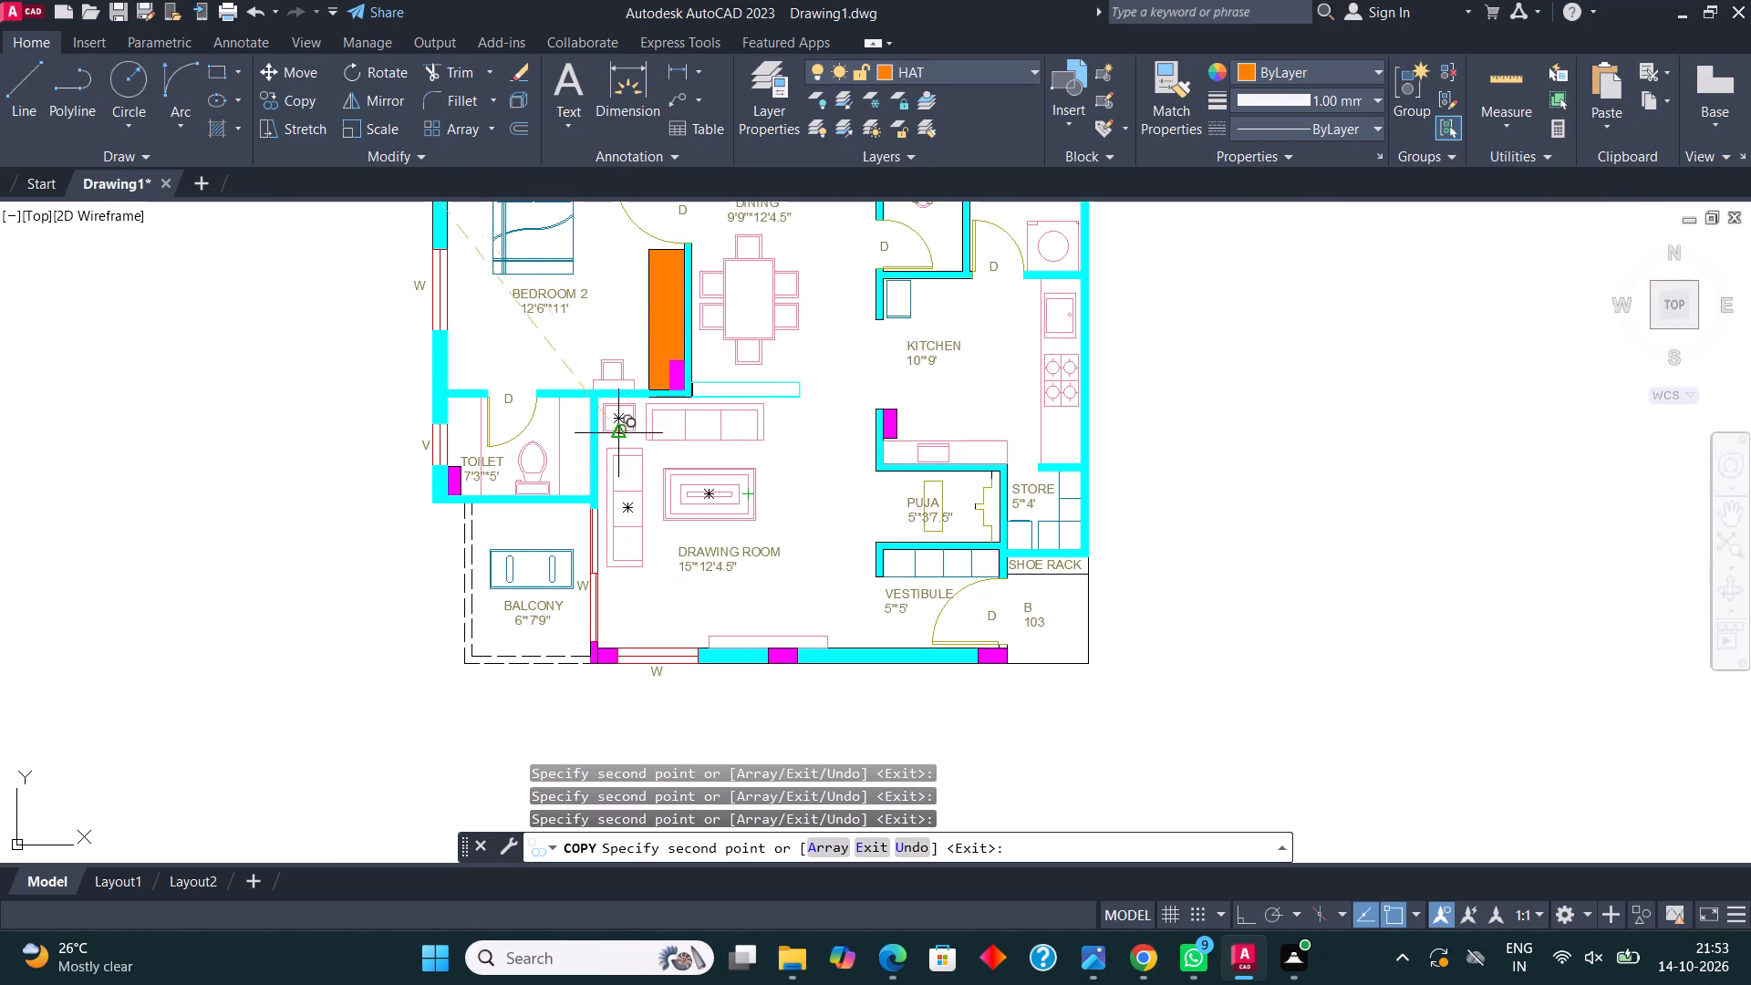
End the copying and delete the leftover D tag outside the plan, west of Master Bedroom 1.
middle_click_drag(793, 393, 836, 498)
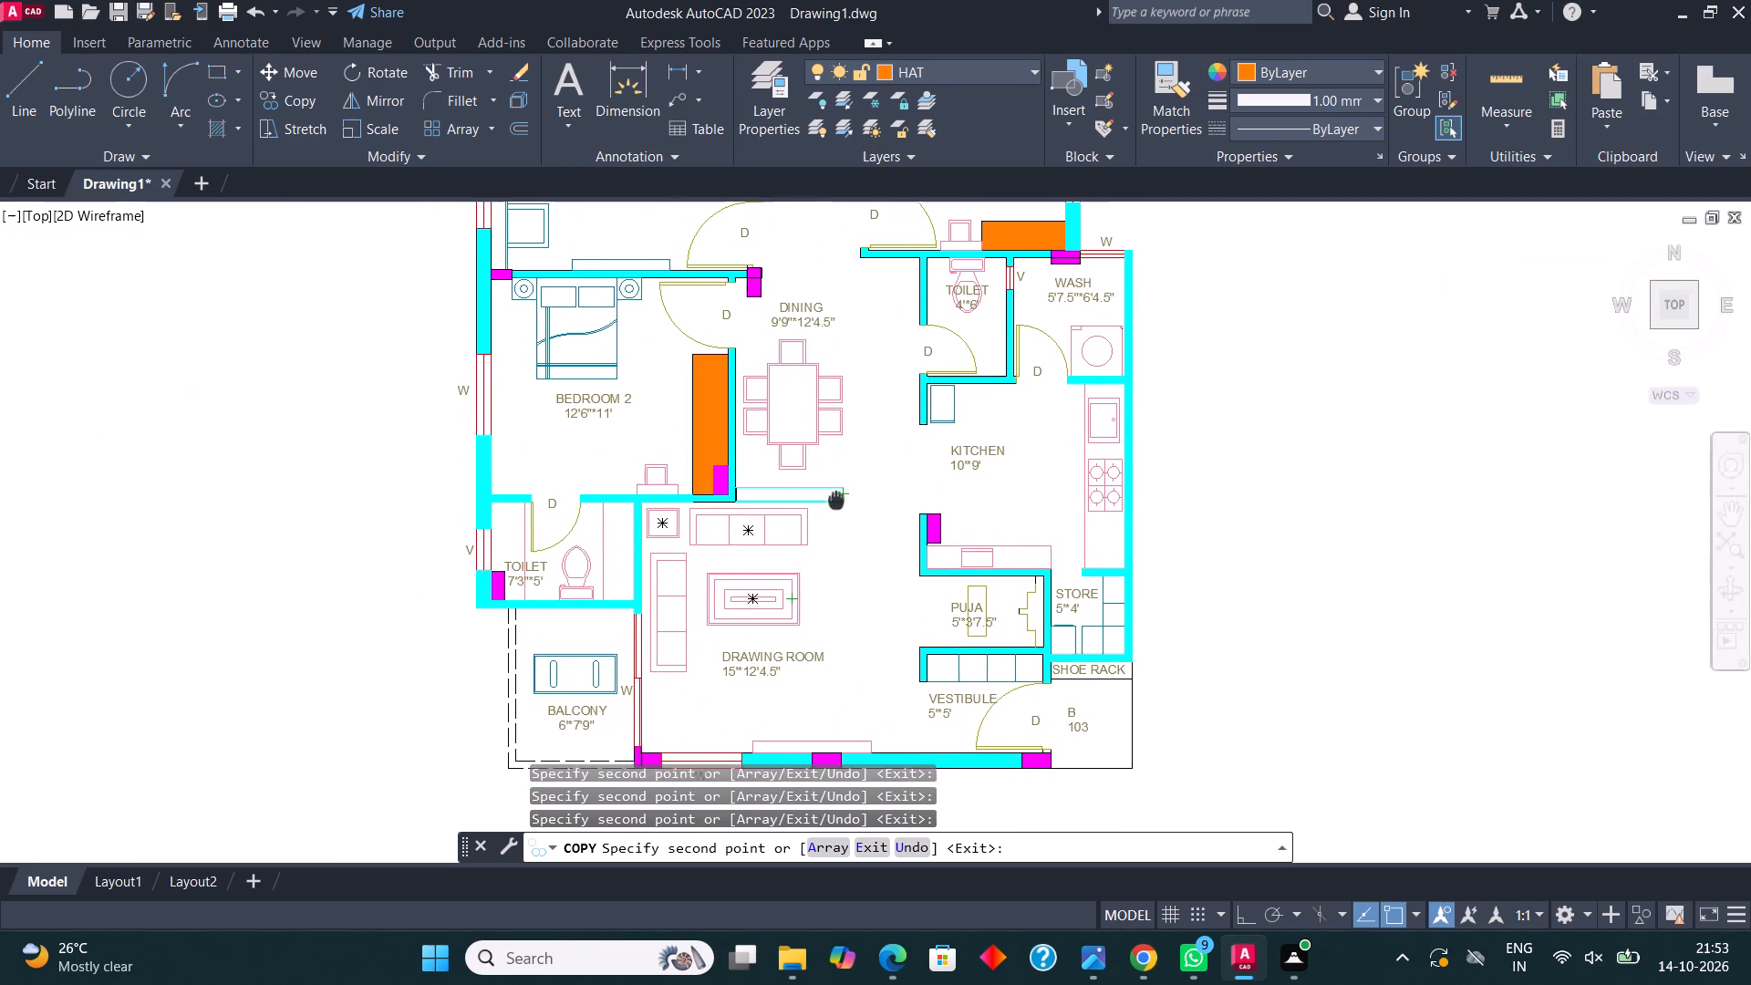
middle_click_drag(836, 498, 844, 645)
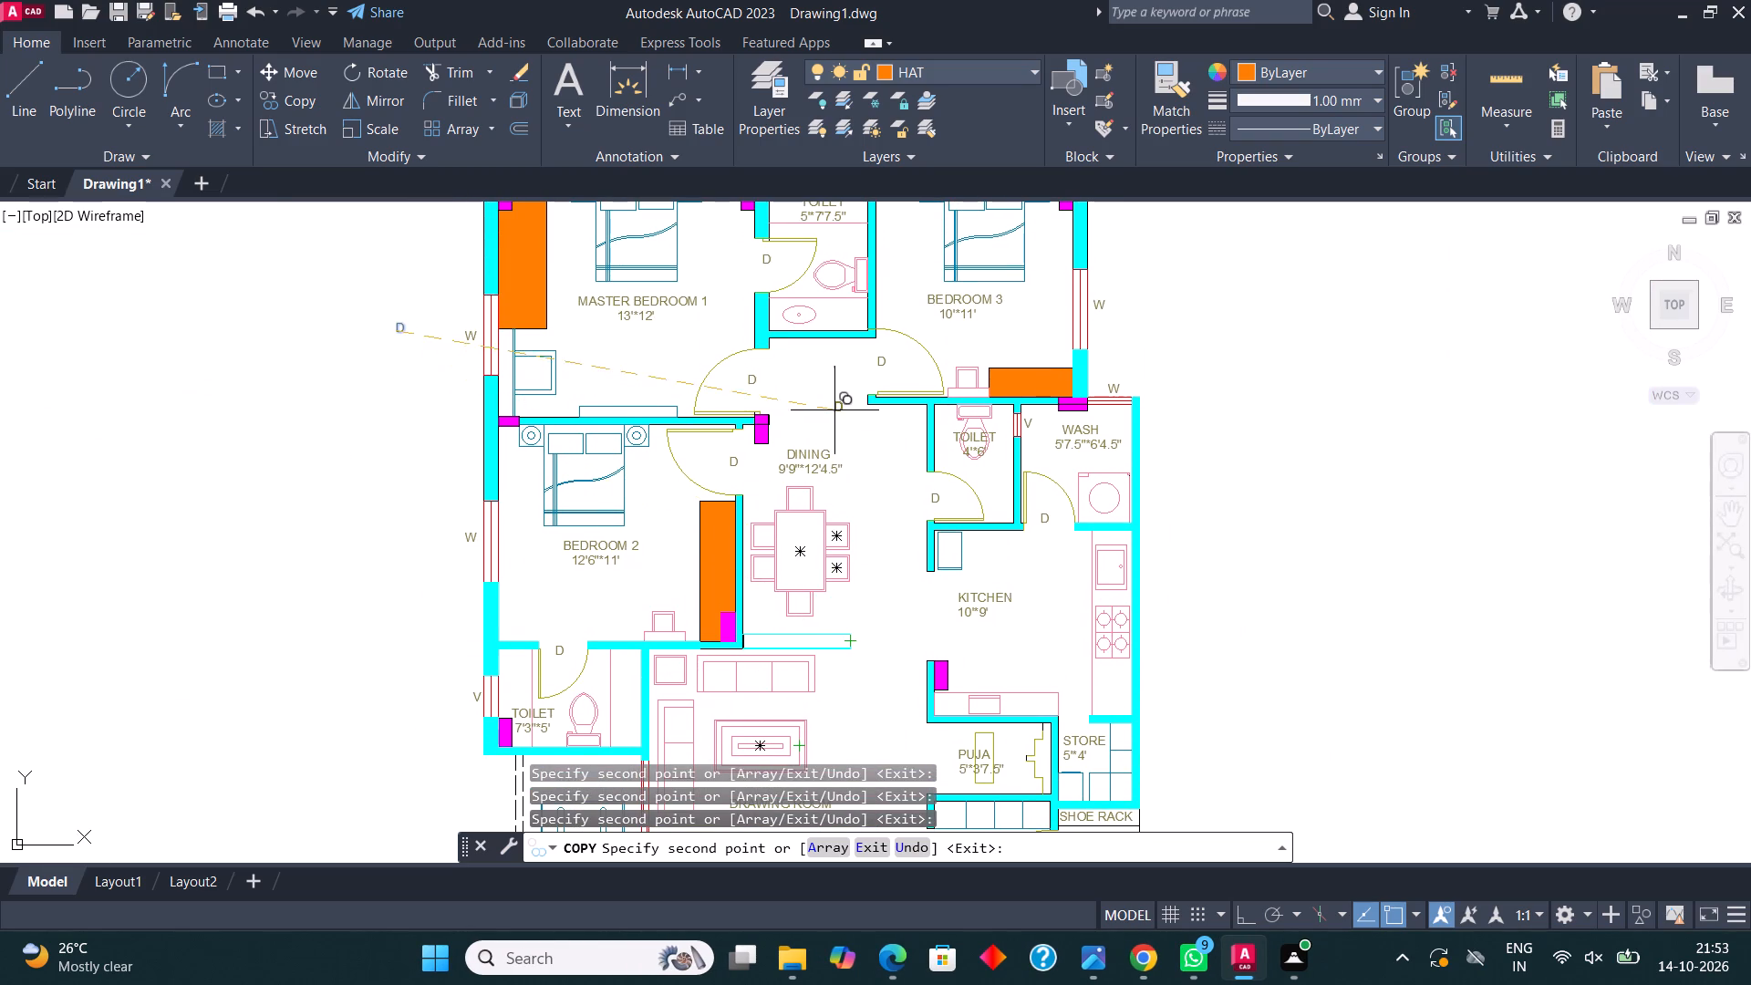
middle_click_drag(836, 407, 897, 604)
key("Escape")
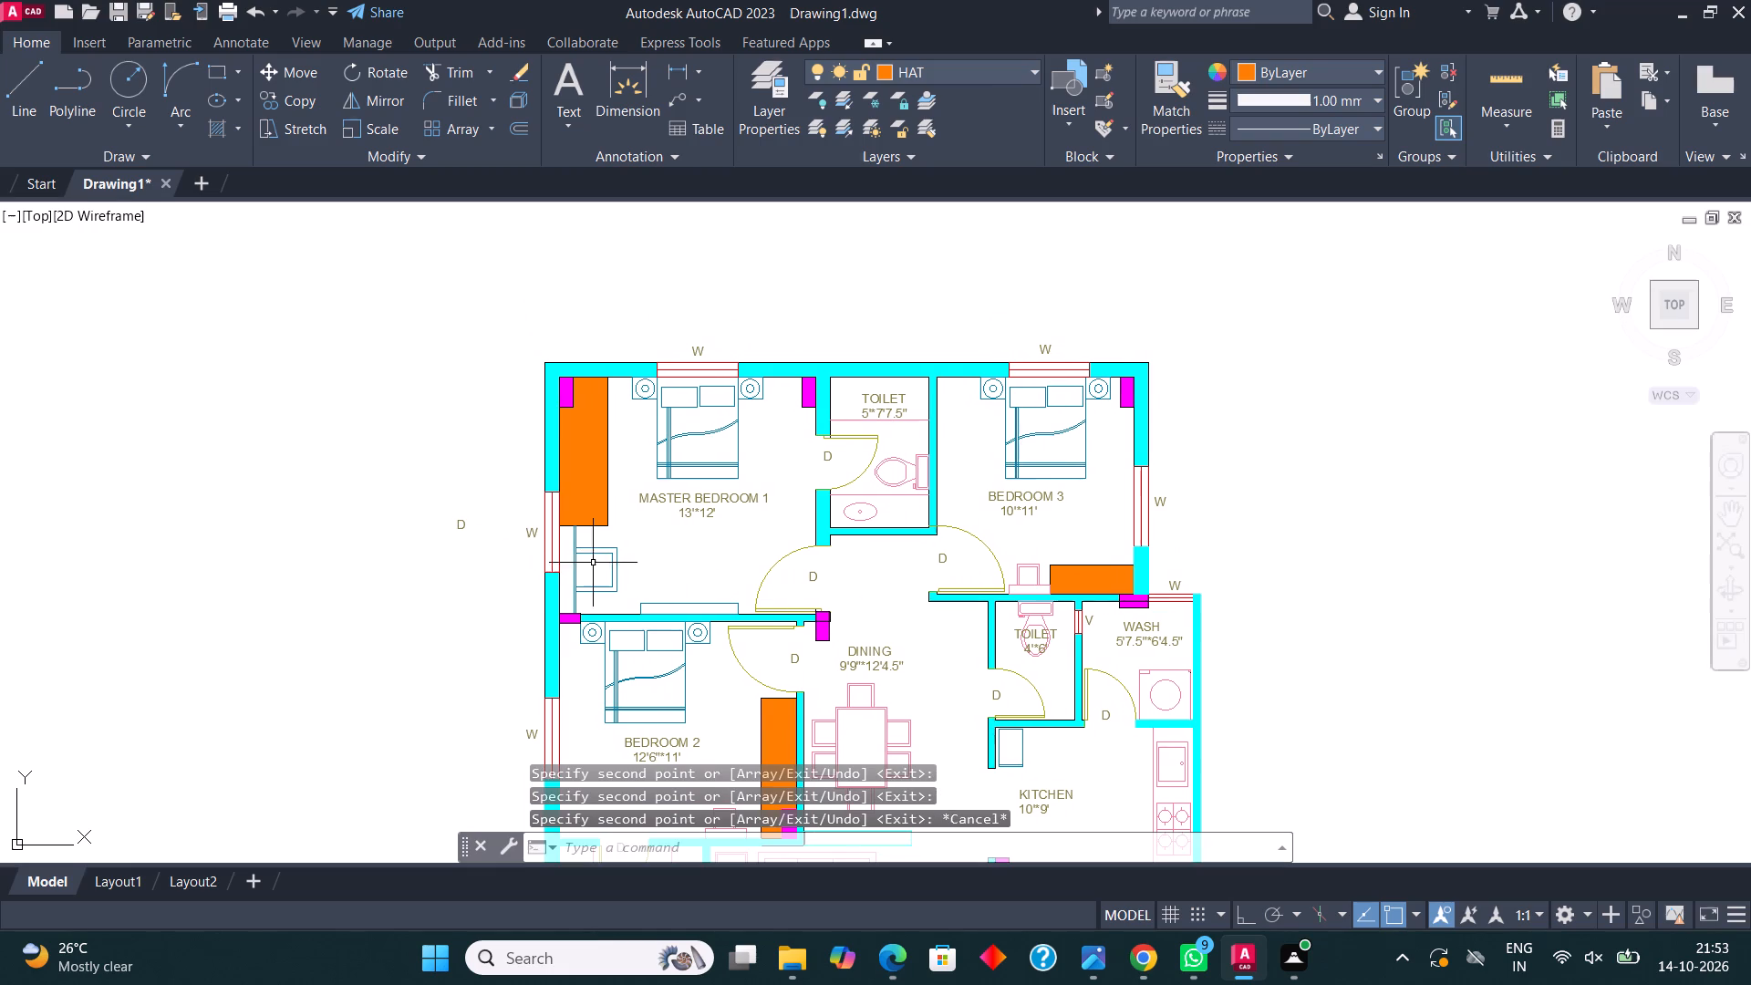
left_click_drag(498, 559, 445, 503)
left_click(409, 468)
key("Delete")
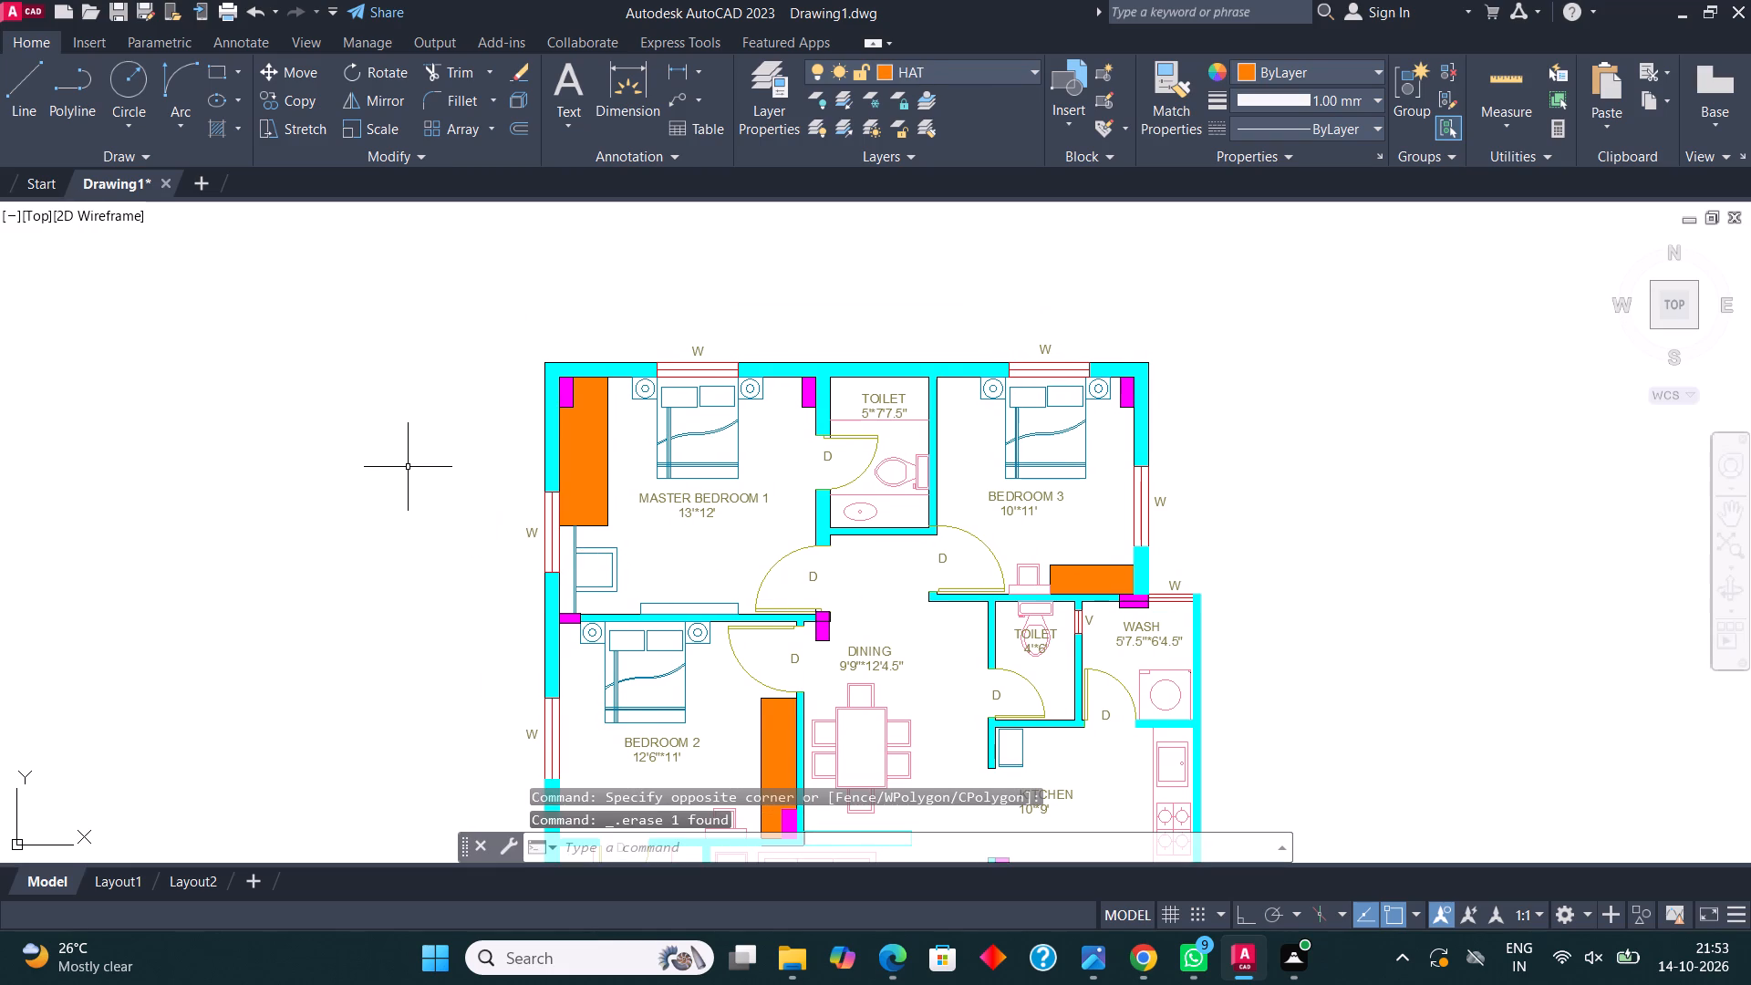
On layer TEXY, dimension the north outer wall from corner to corner, placing the dimension line above the window tags.
middle_click_drag(735, 531, 710, 484)
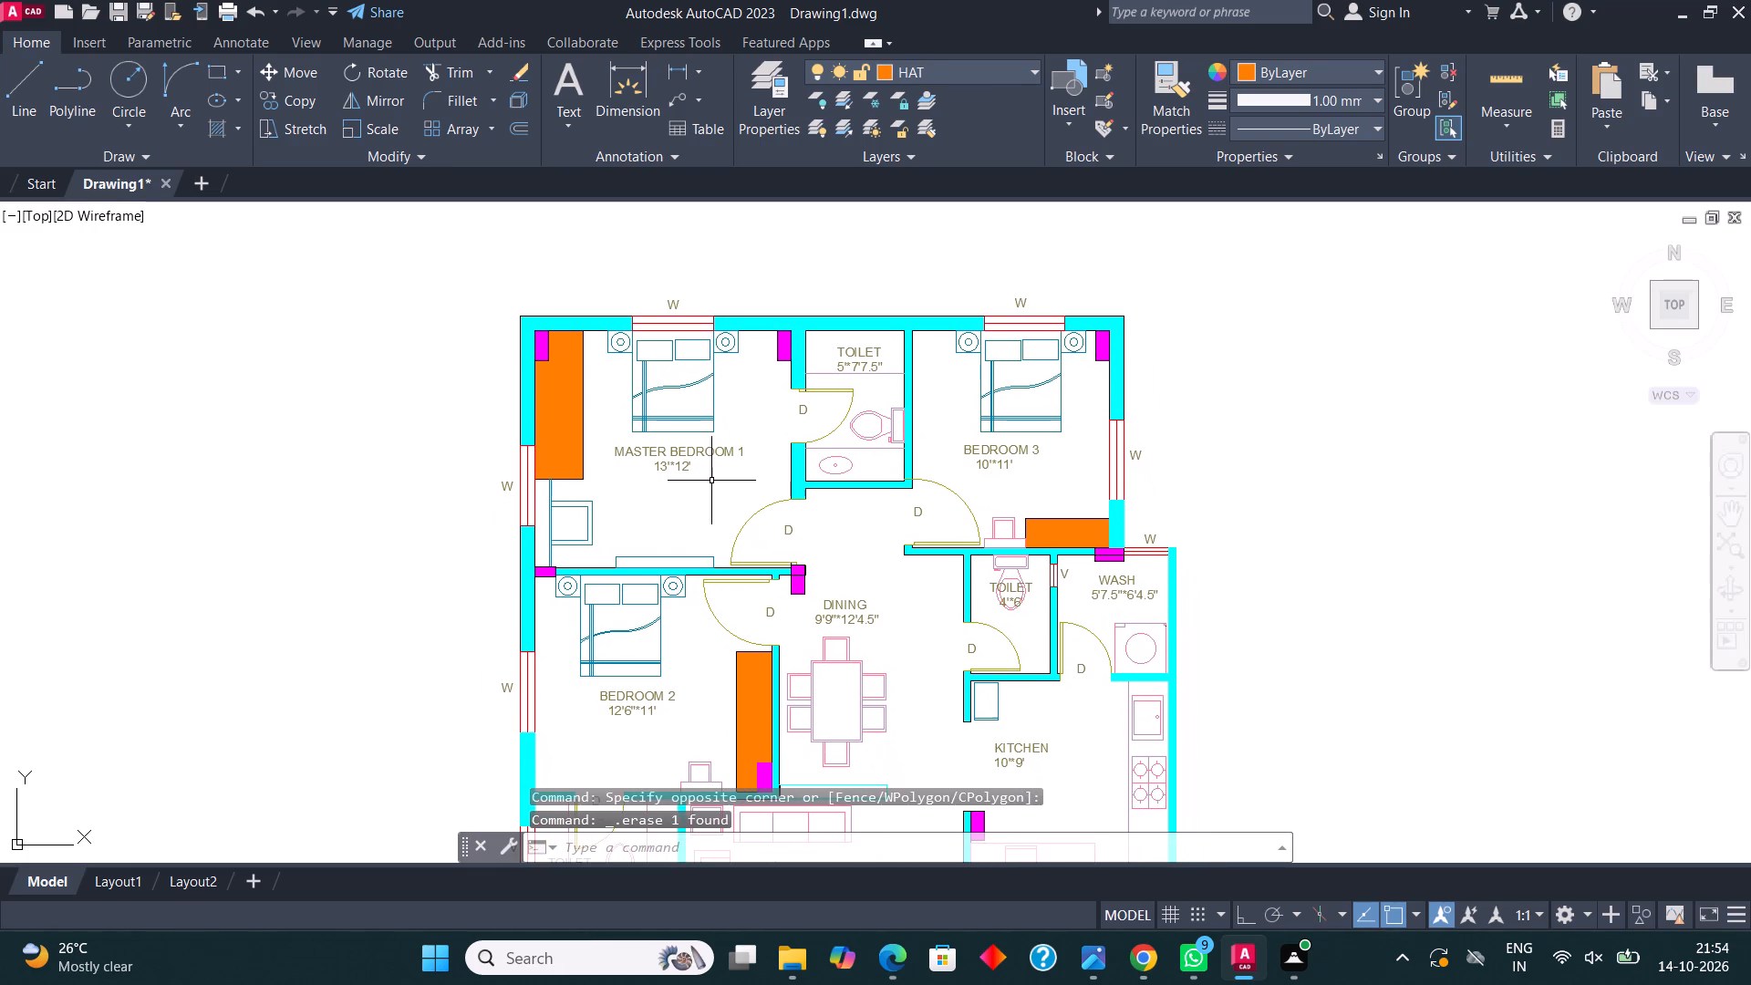
middle_click_drag(722, 319, 753, 410)
middle_click_drag(752, 383, 756, 453)
scroll(756, 453, "up", 2)
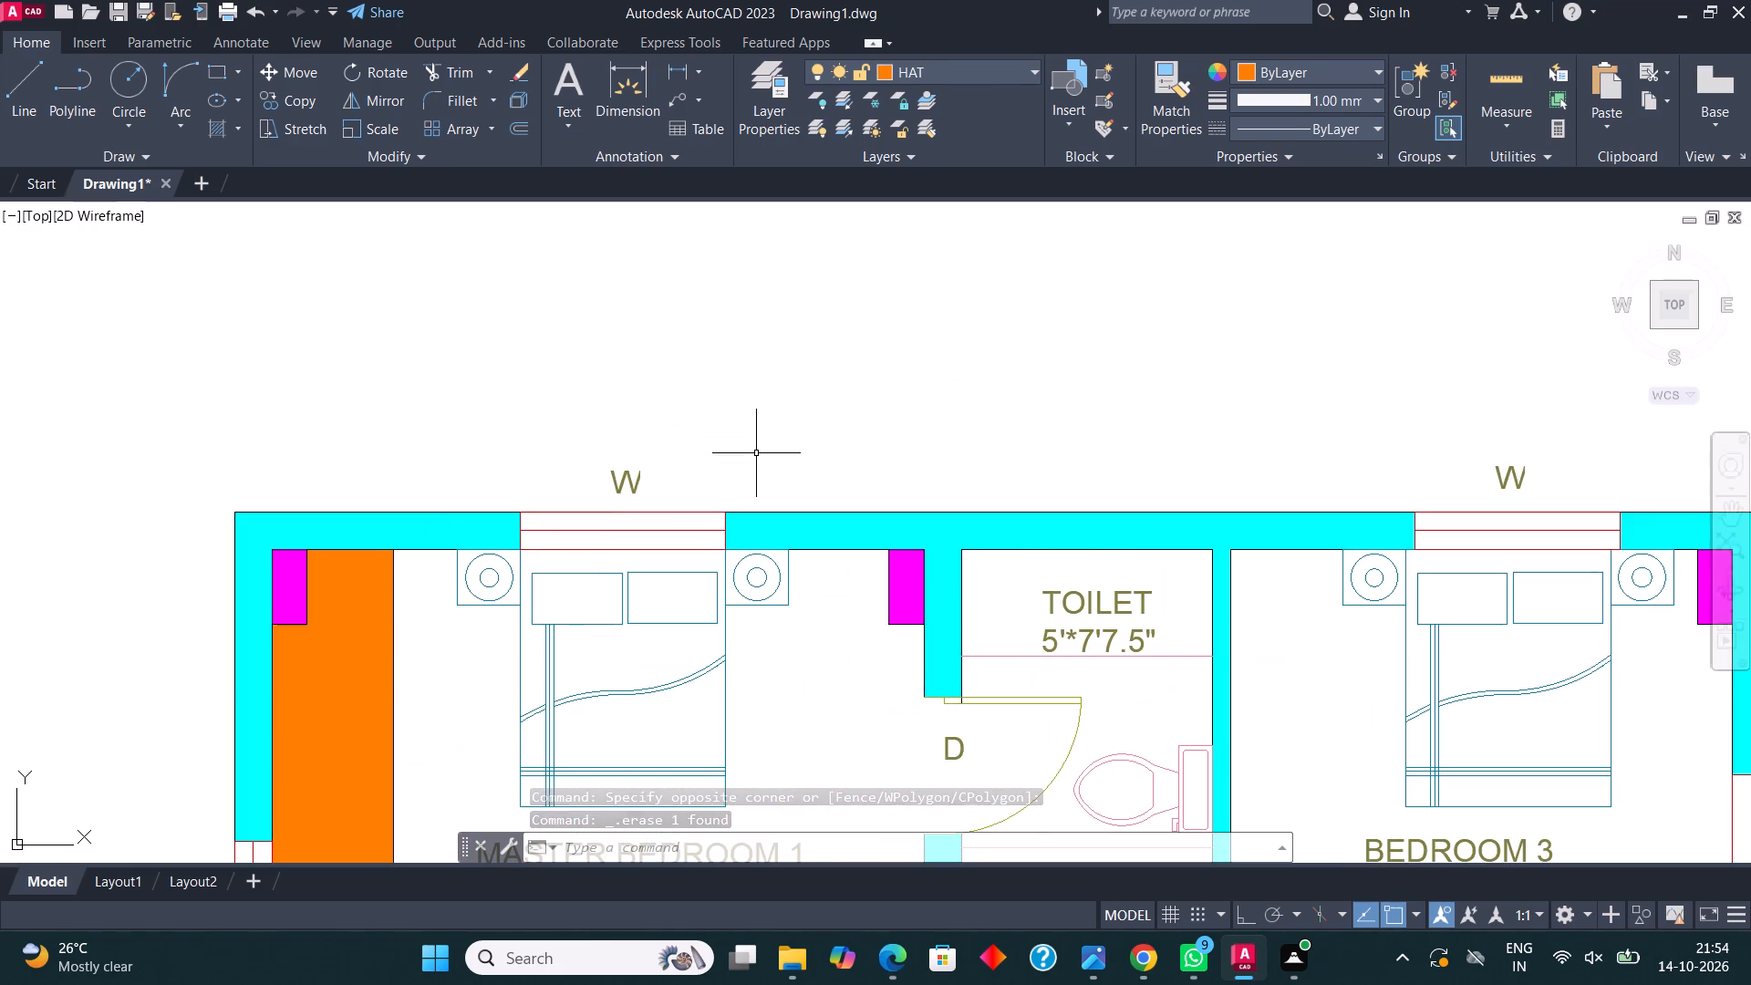
scroll(756, 453, "down", 1)
left_click(942, 79)
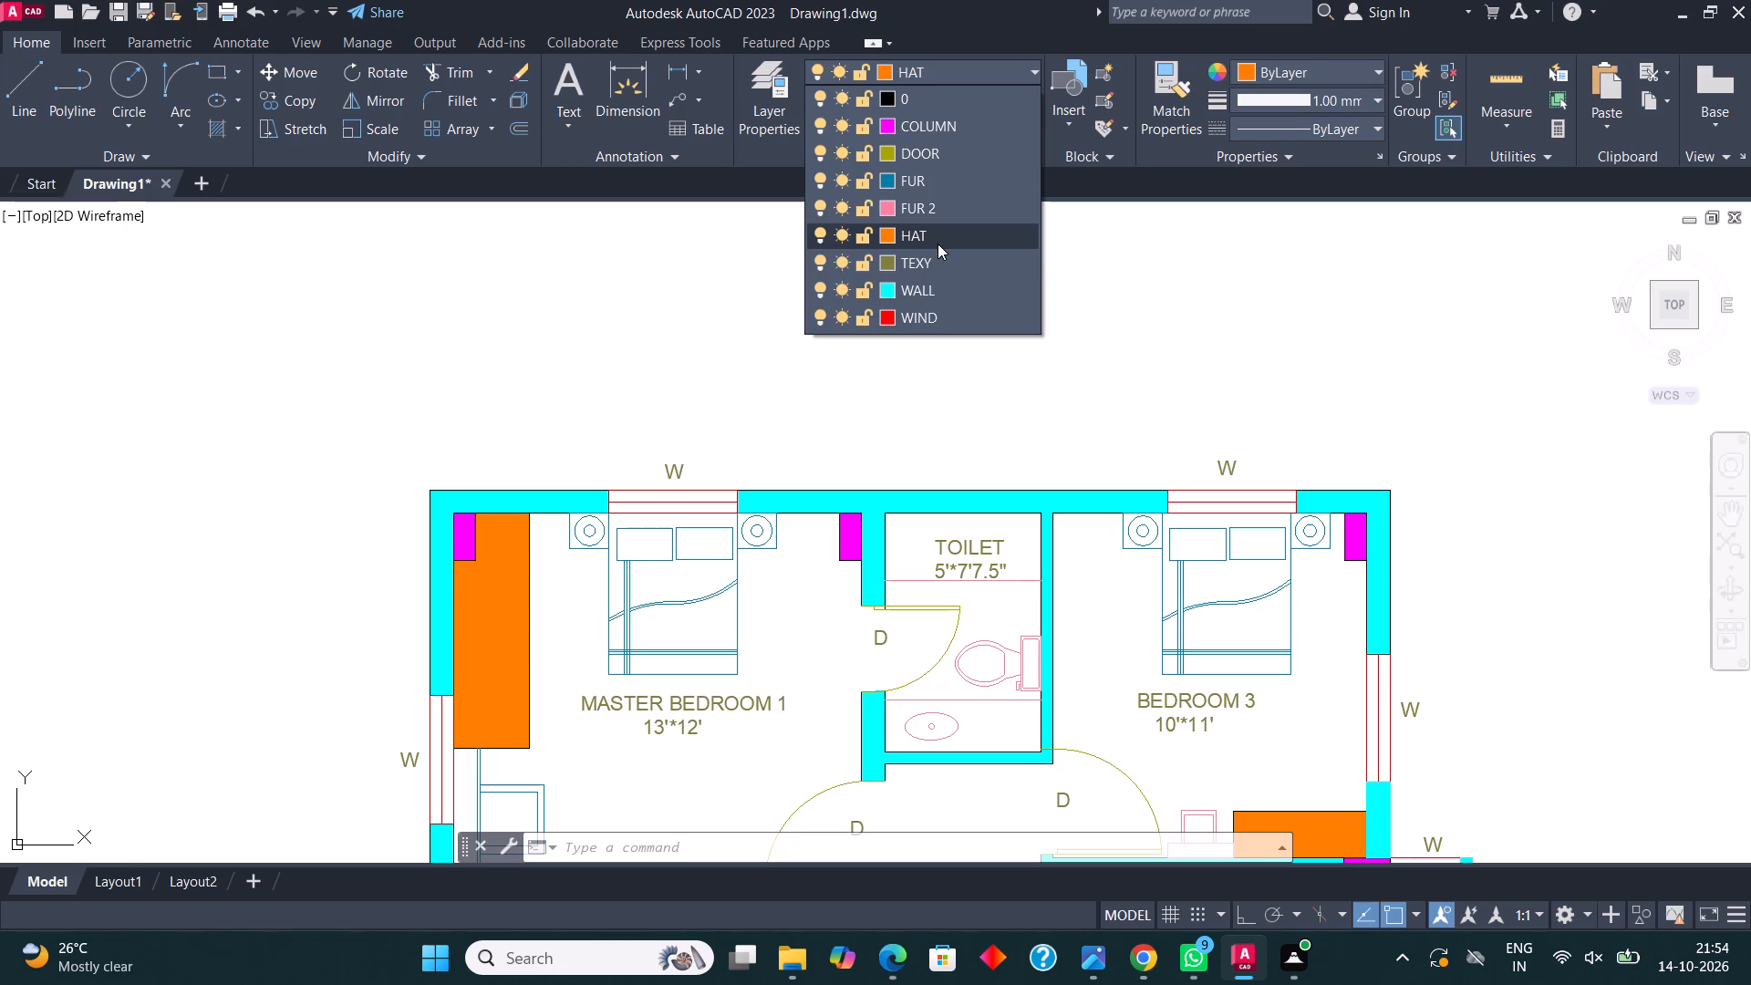
left_click(937, 265)
left_click(594, 68)
left_click(622, 111)
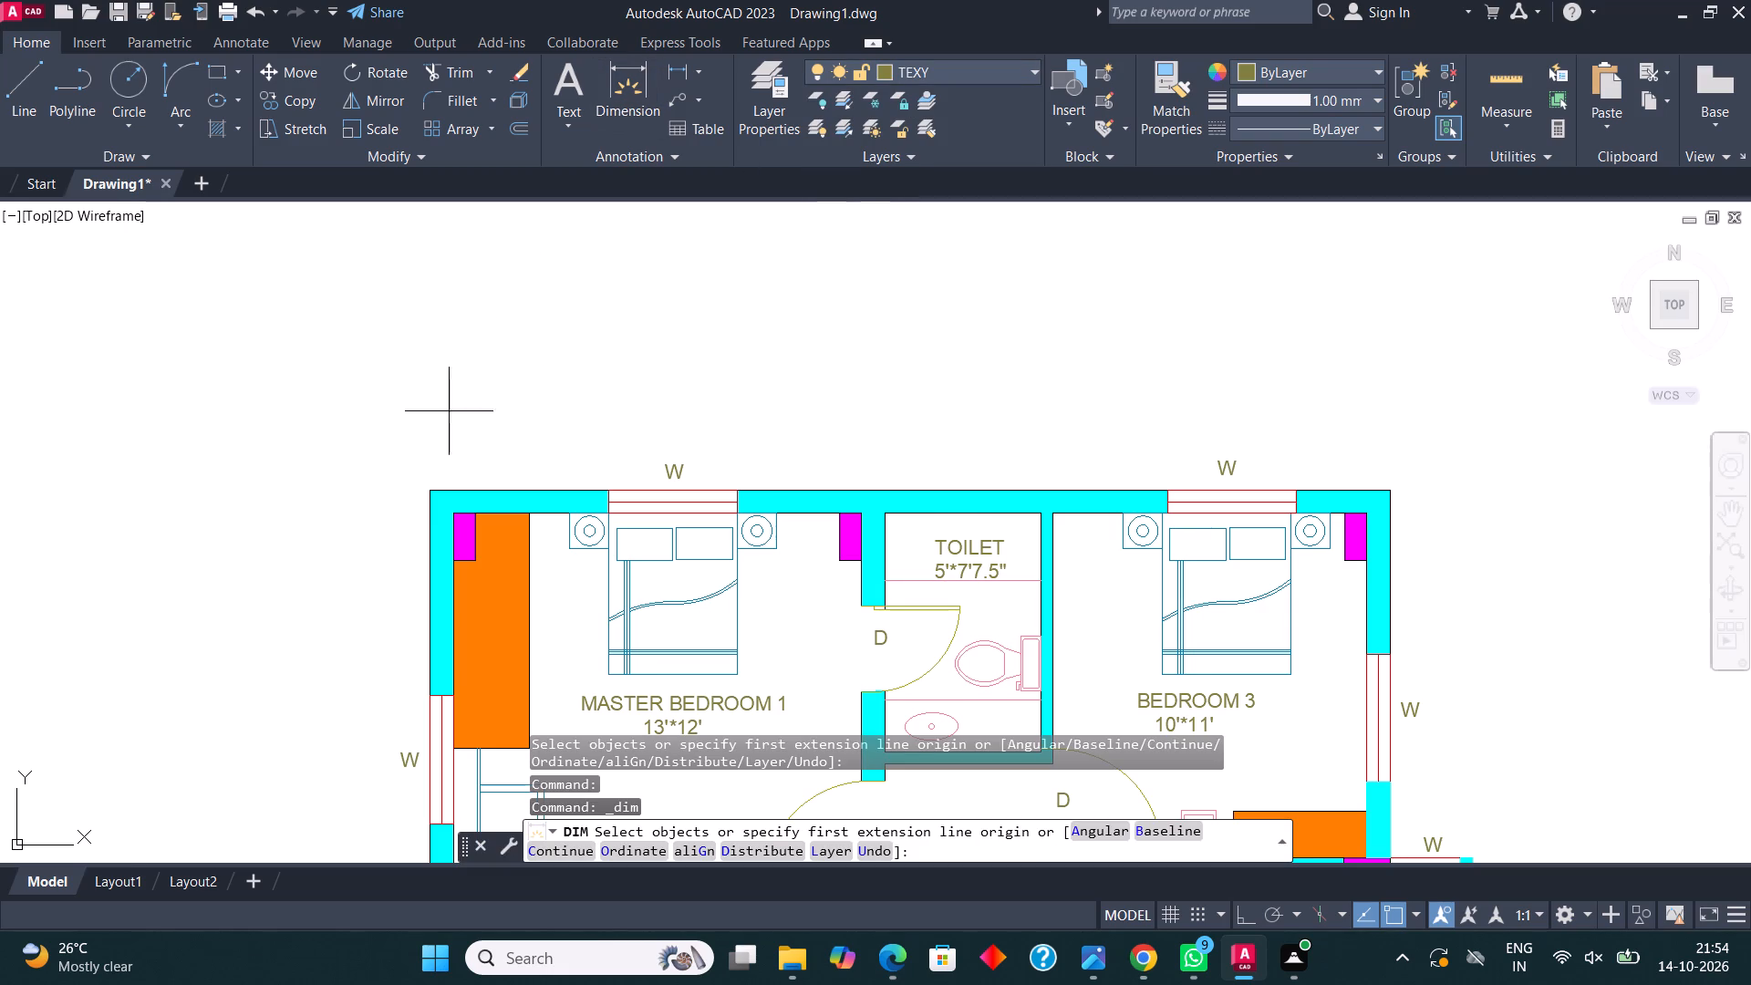
left_click(431, 488)
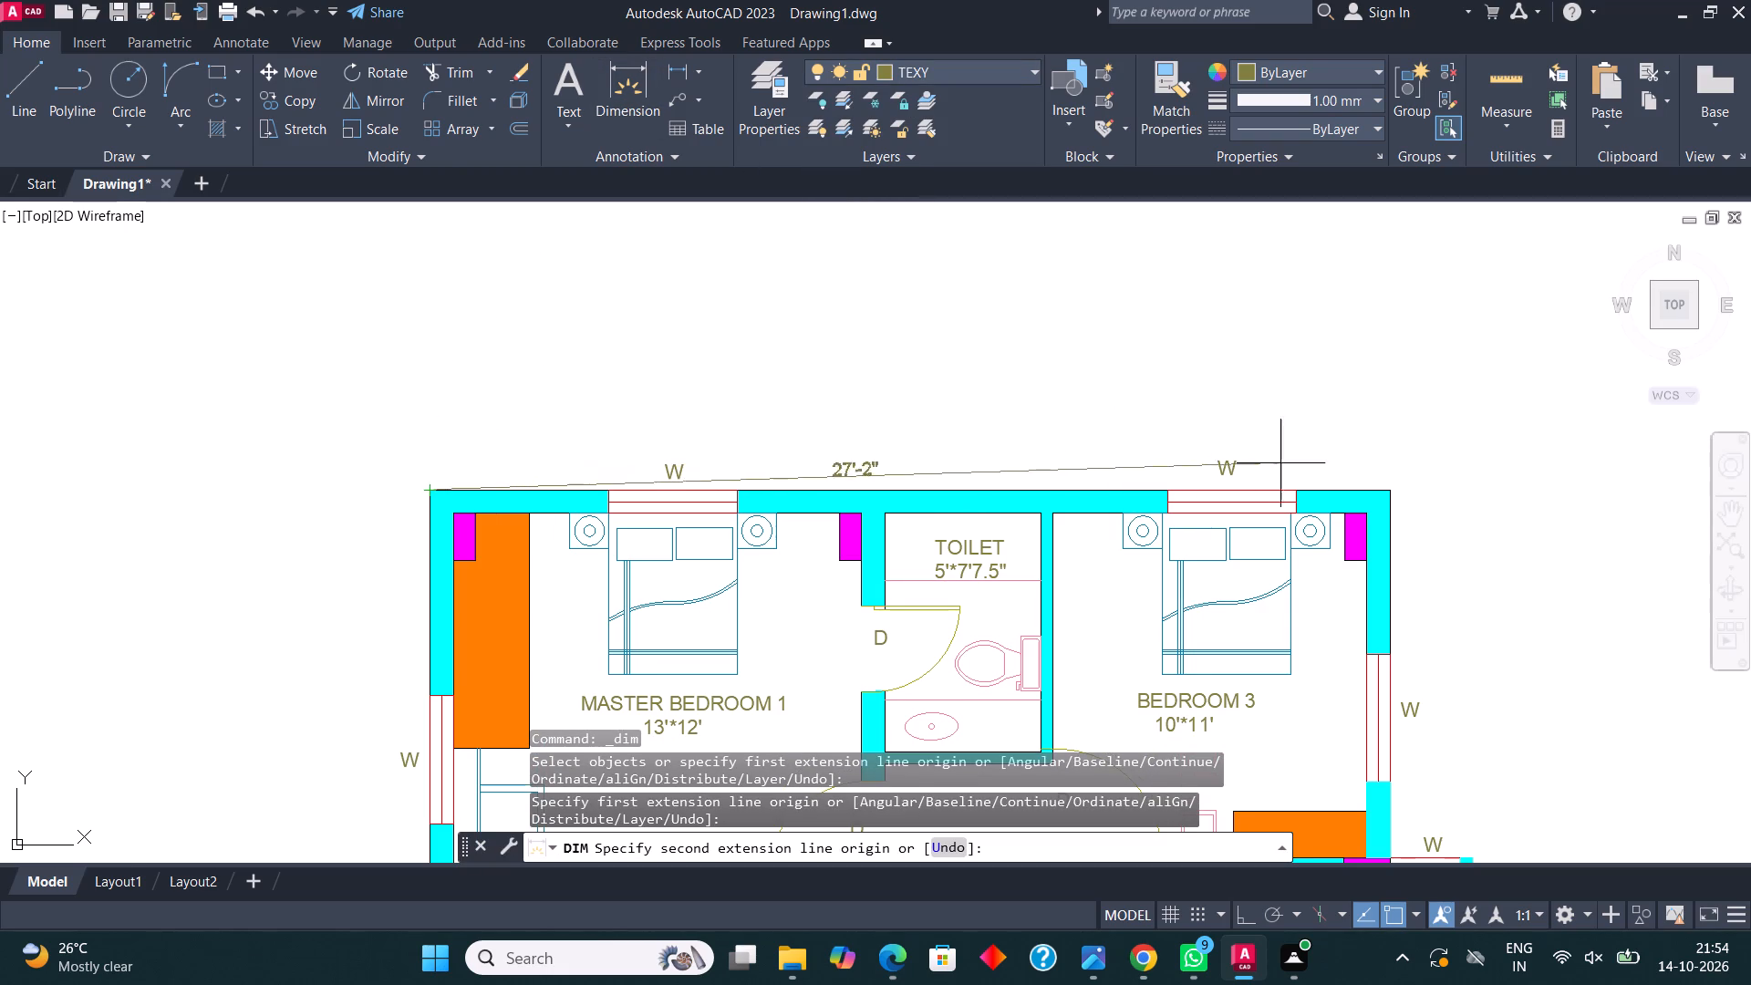
left_click(1394, 493)
left_click(1379, 354)
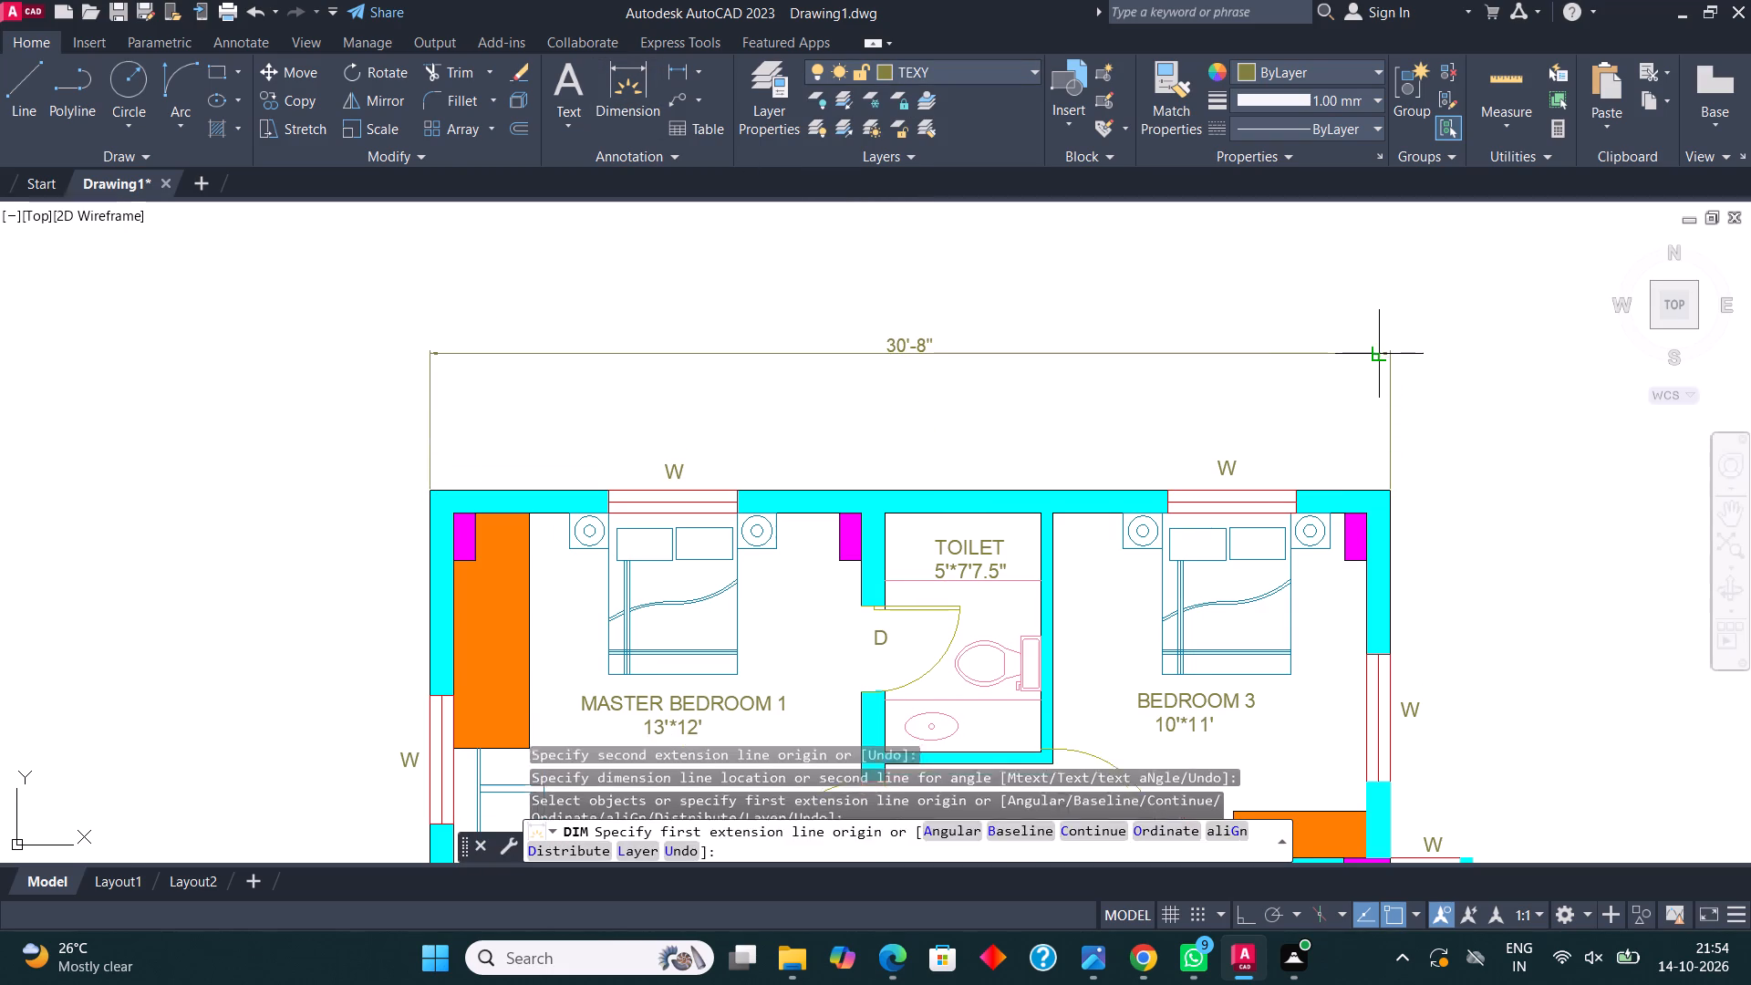
Dimension the plan's west side from the northwest outer wall corner to the Balcony's southwest corner, placing the line outside the window tags.
left_click(600, 79)
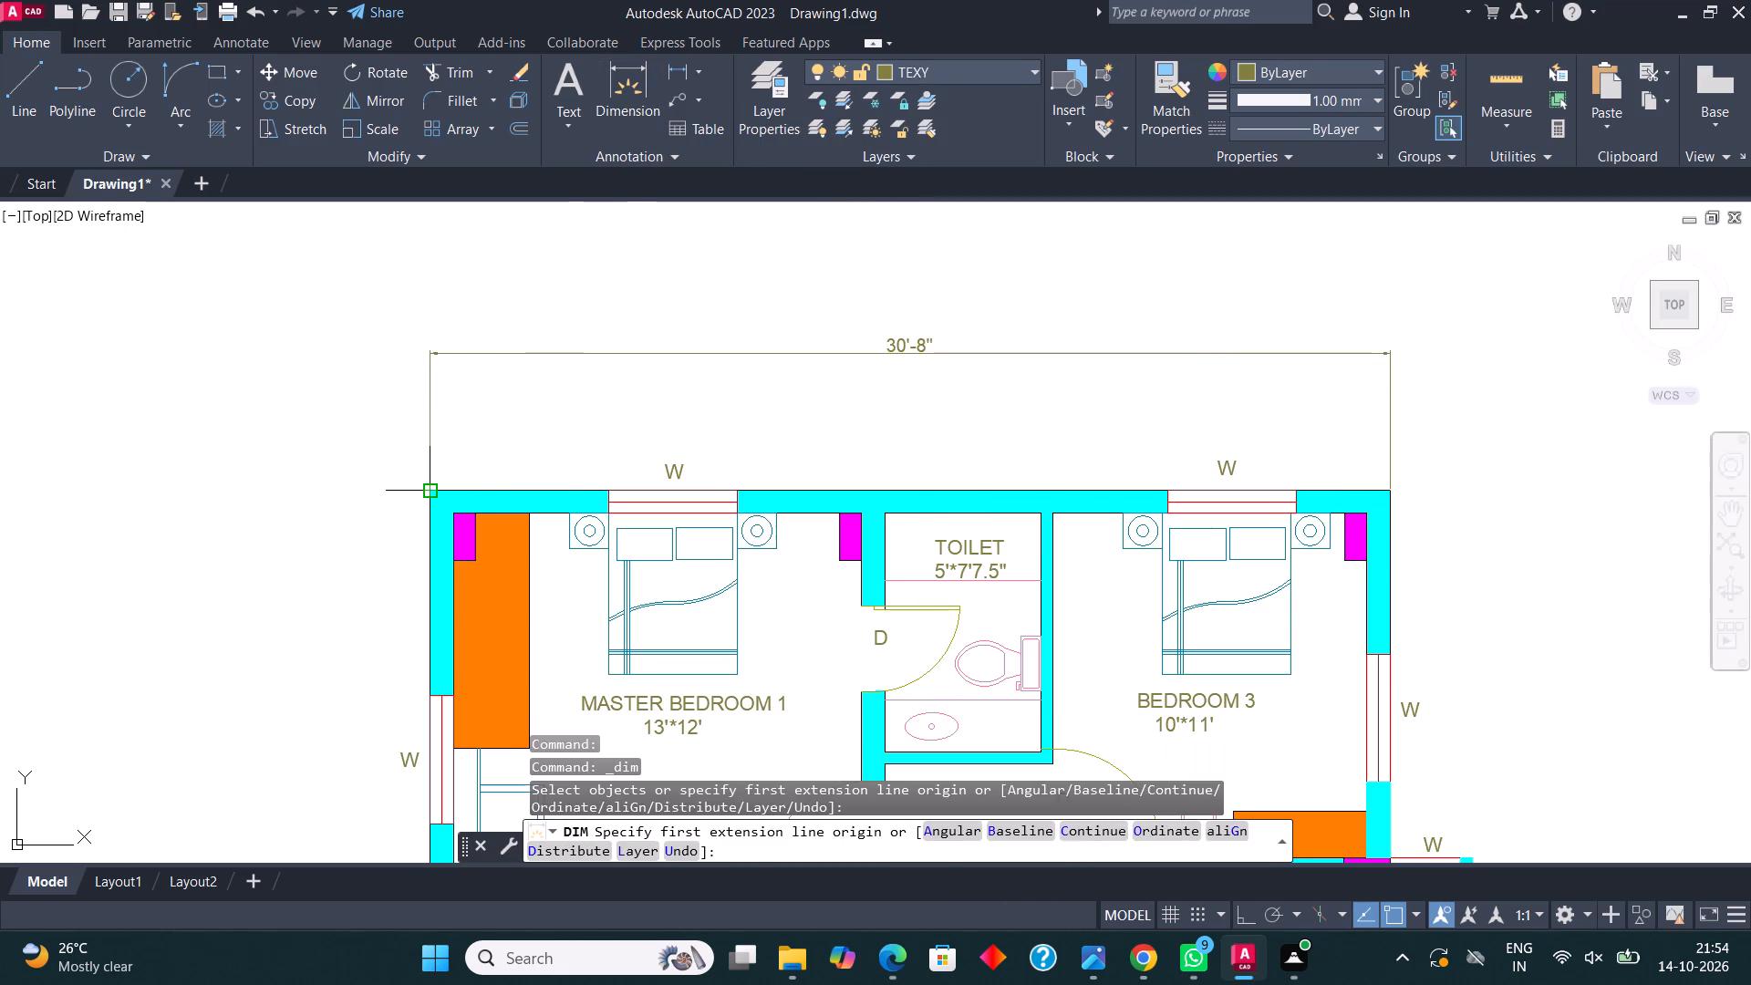
left_click(432, 490)
scroll(481, 370, "down", 3)
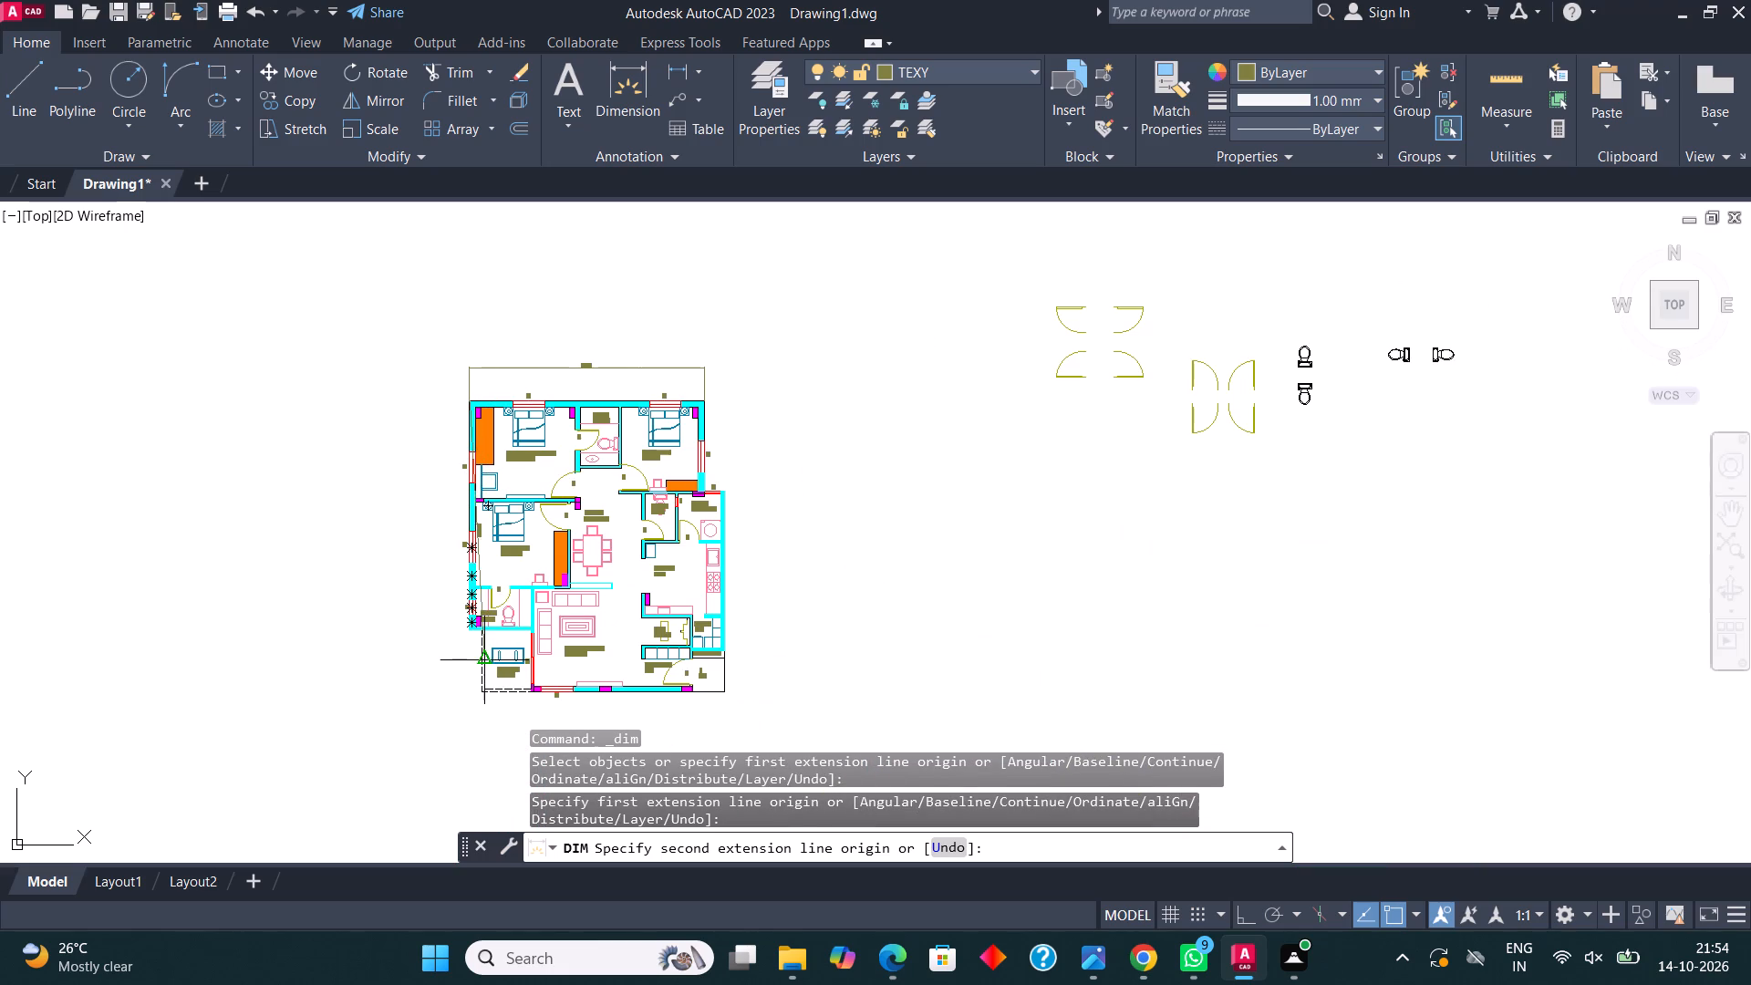
scroll(474, 692, "up", 3)
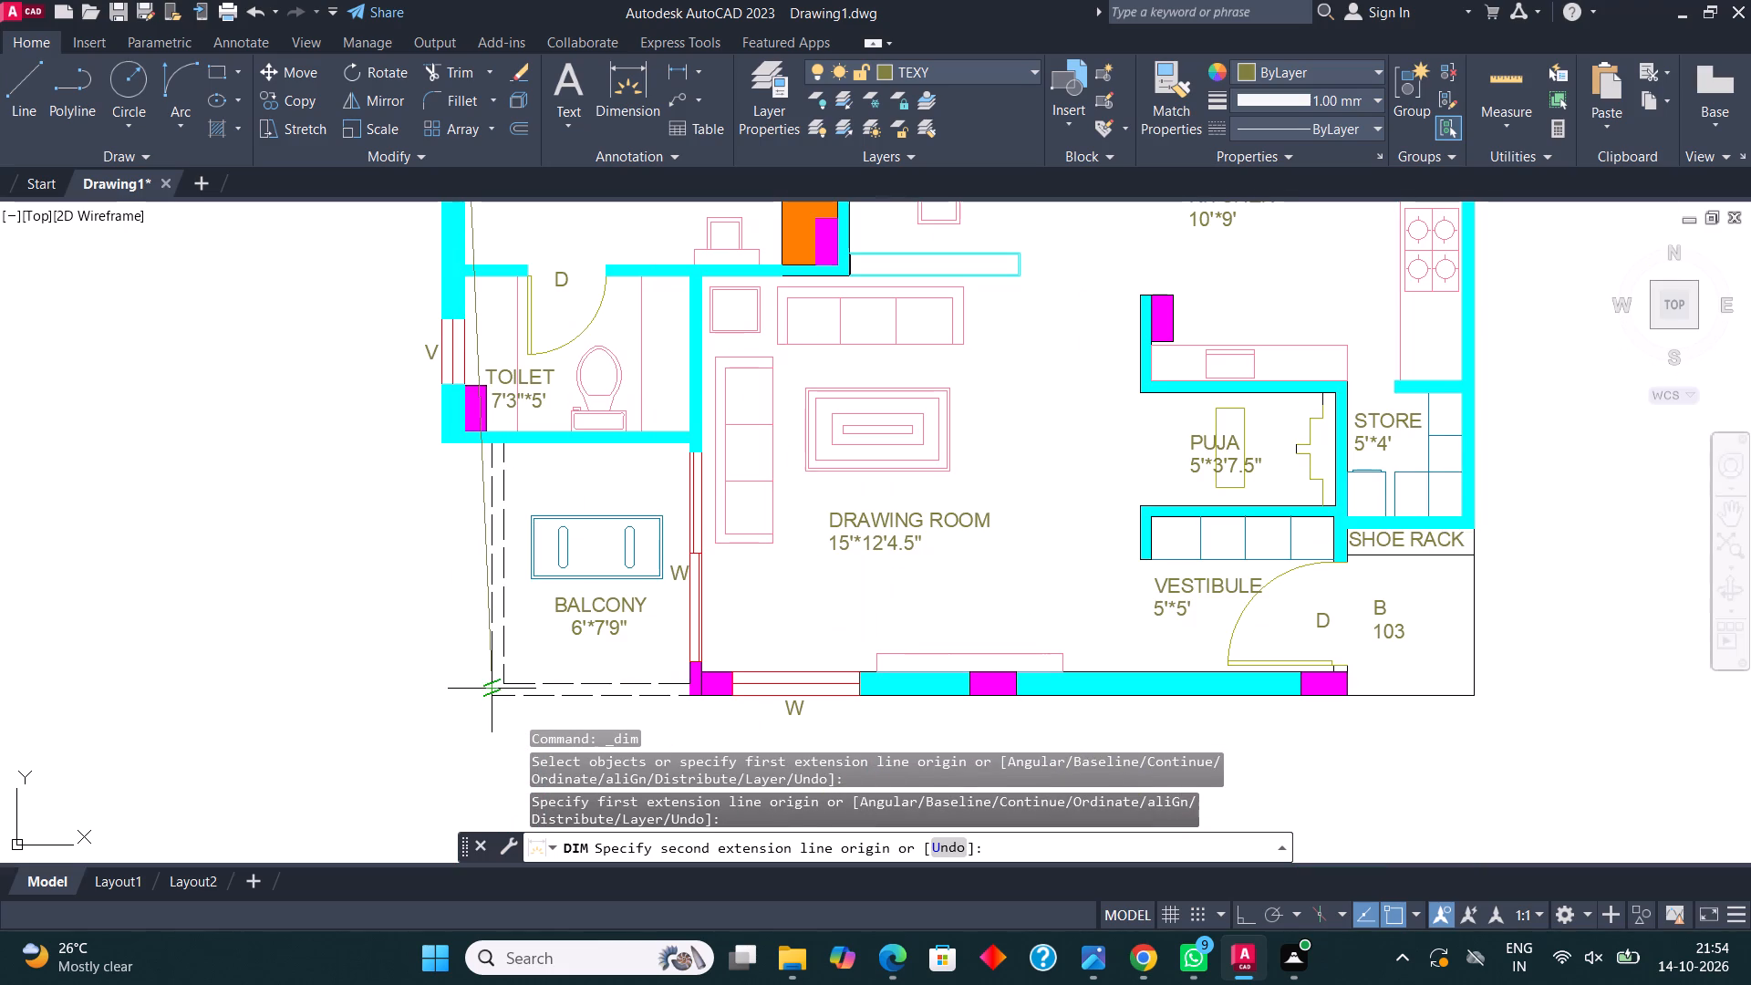
left_click(493, 701)
scroll(493, 701, "down", 1)
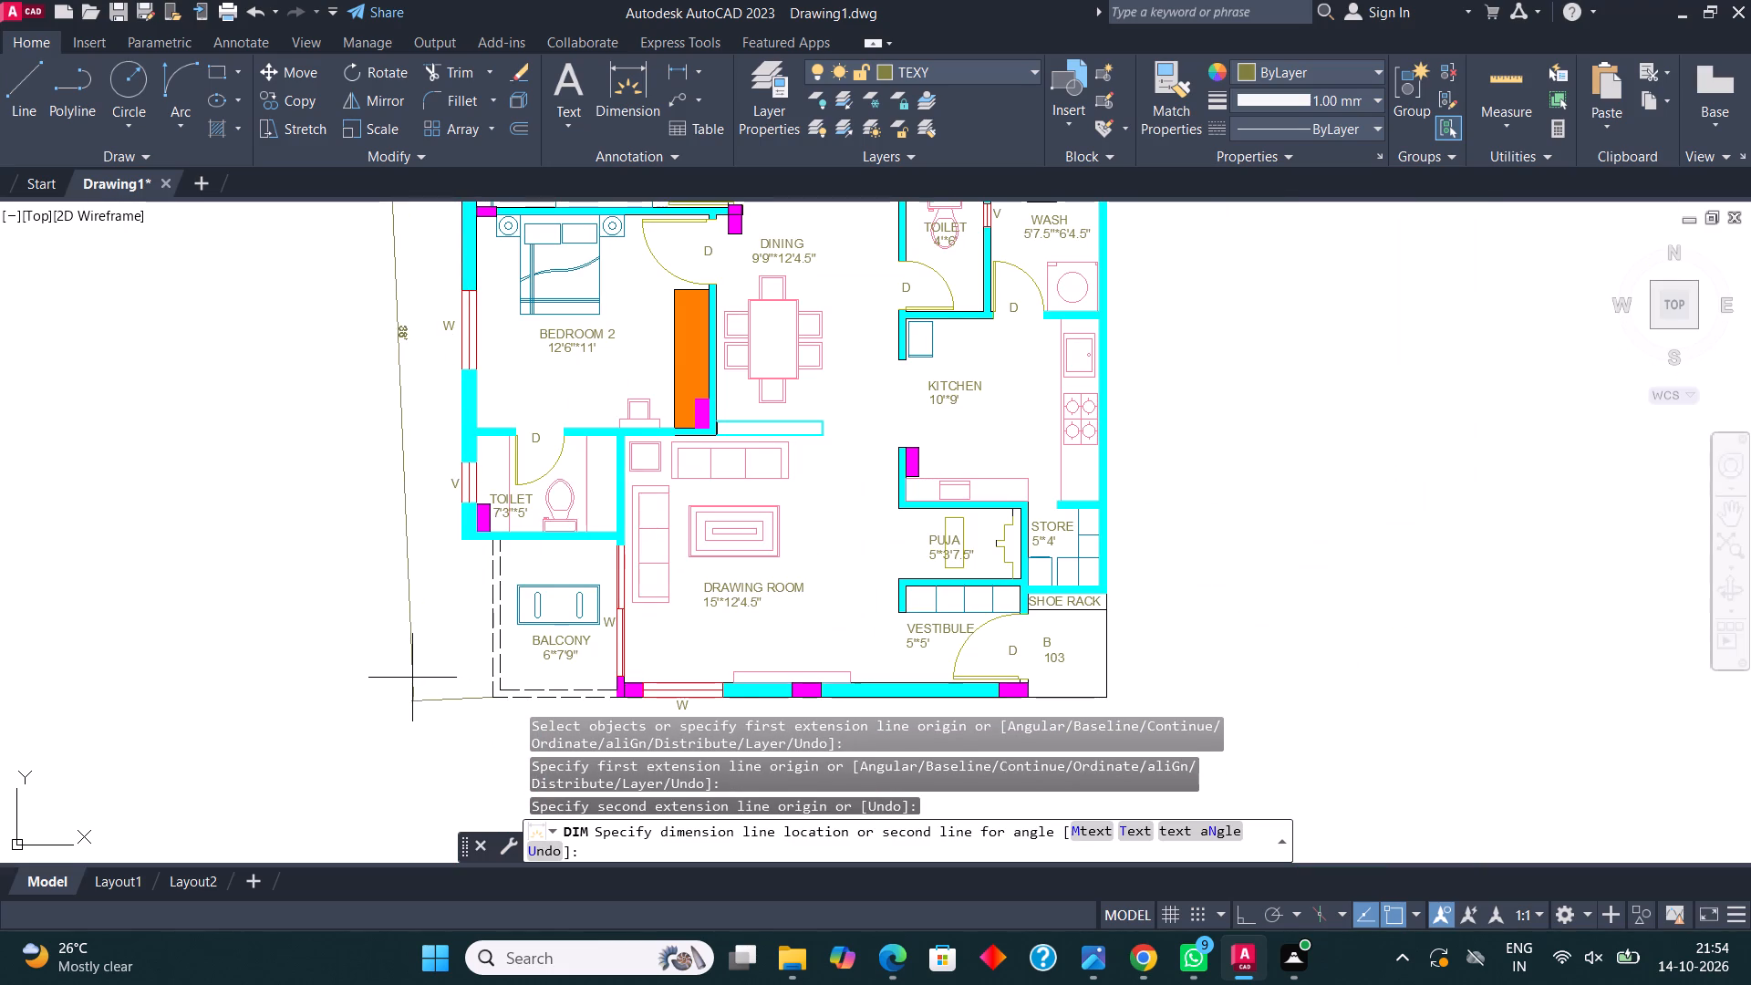
left_click(411, 677)
key("Escape")
Review the tagged floor plan with its new dimensions, looking closely at the Master Bedroom 1 area.
scroll(477, 564, "down", 2)
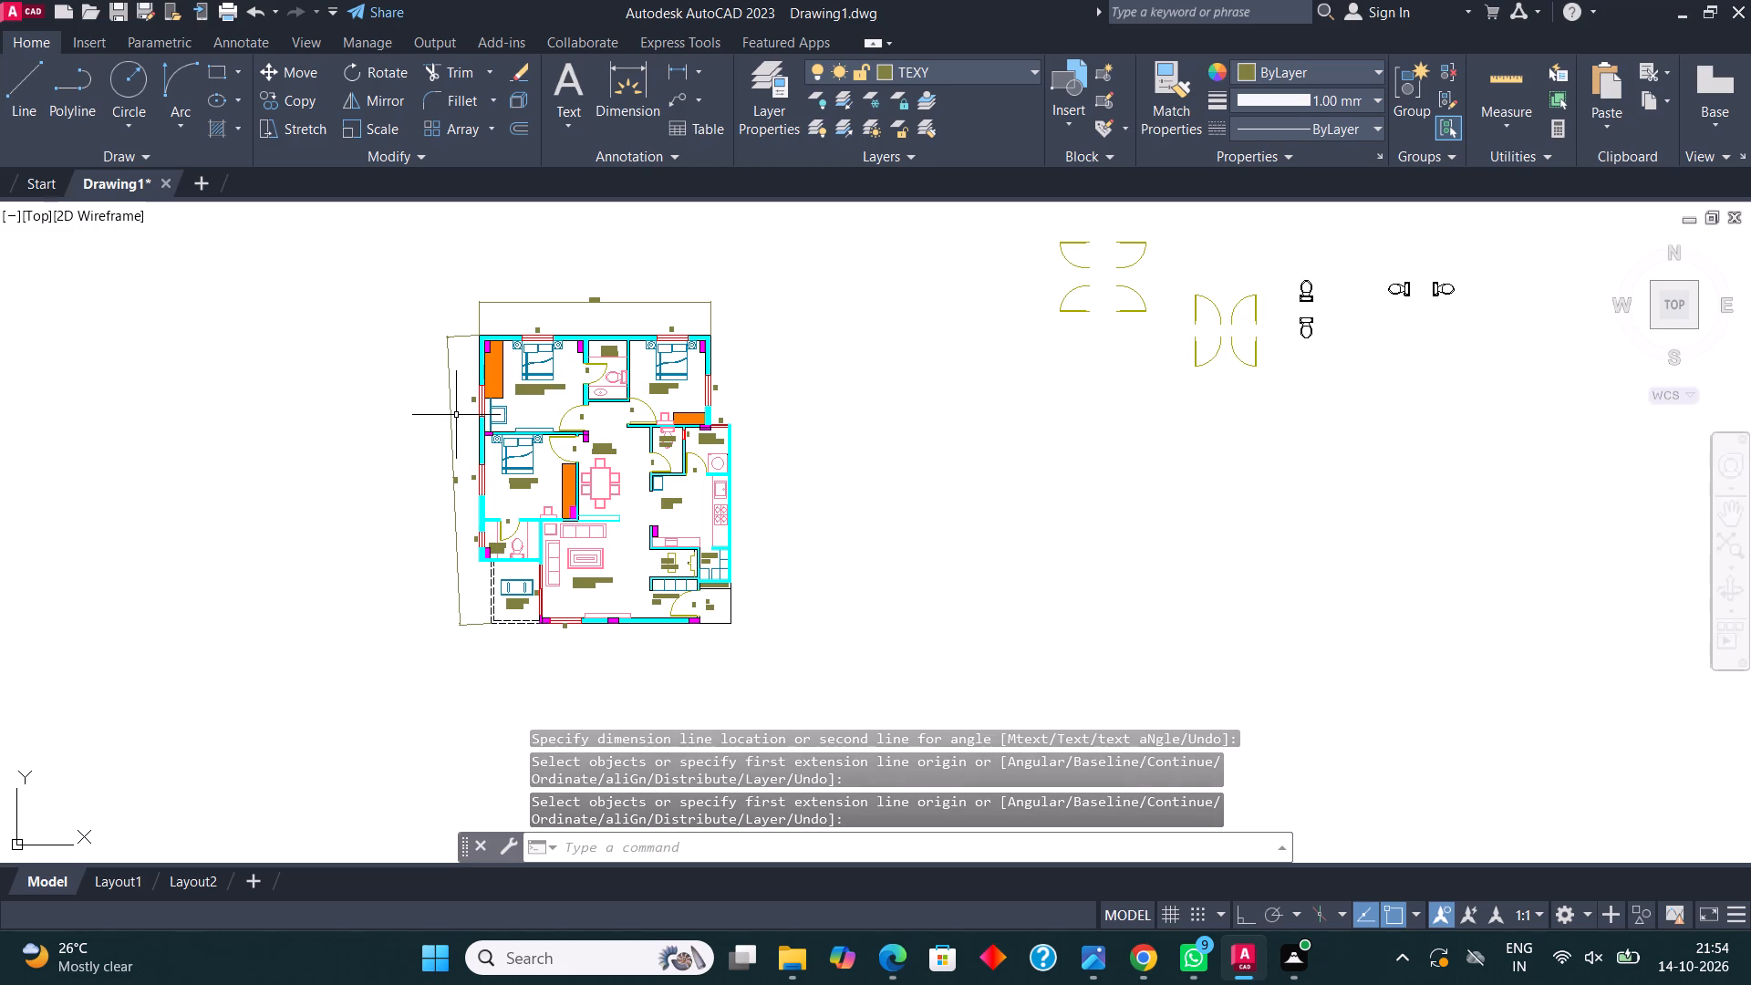
scroll(456, 415, "up", 1)
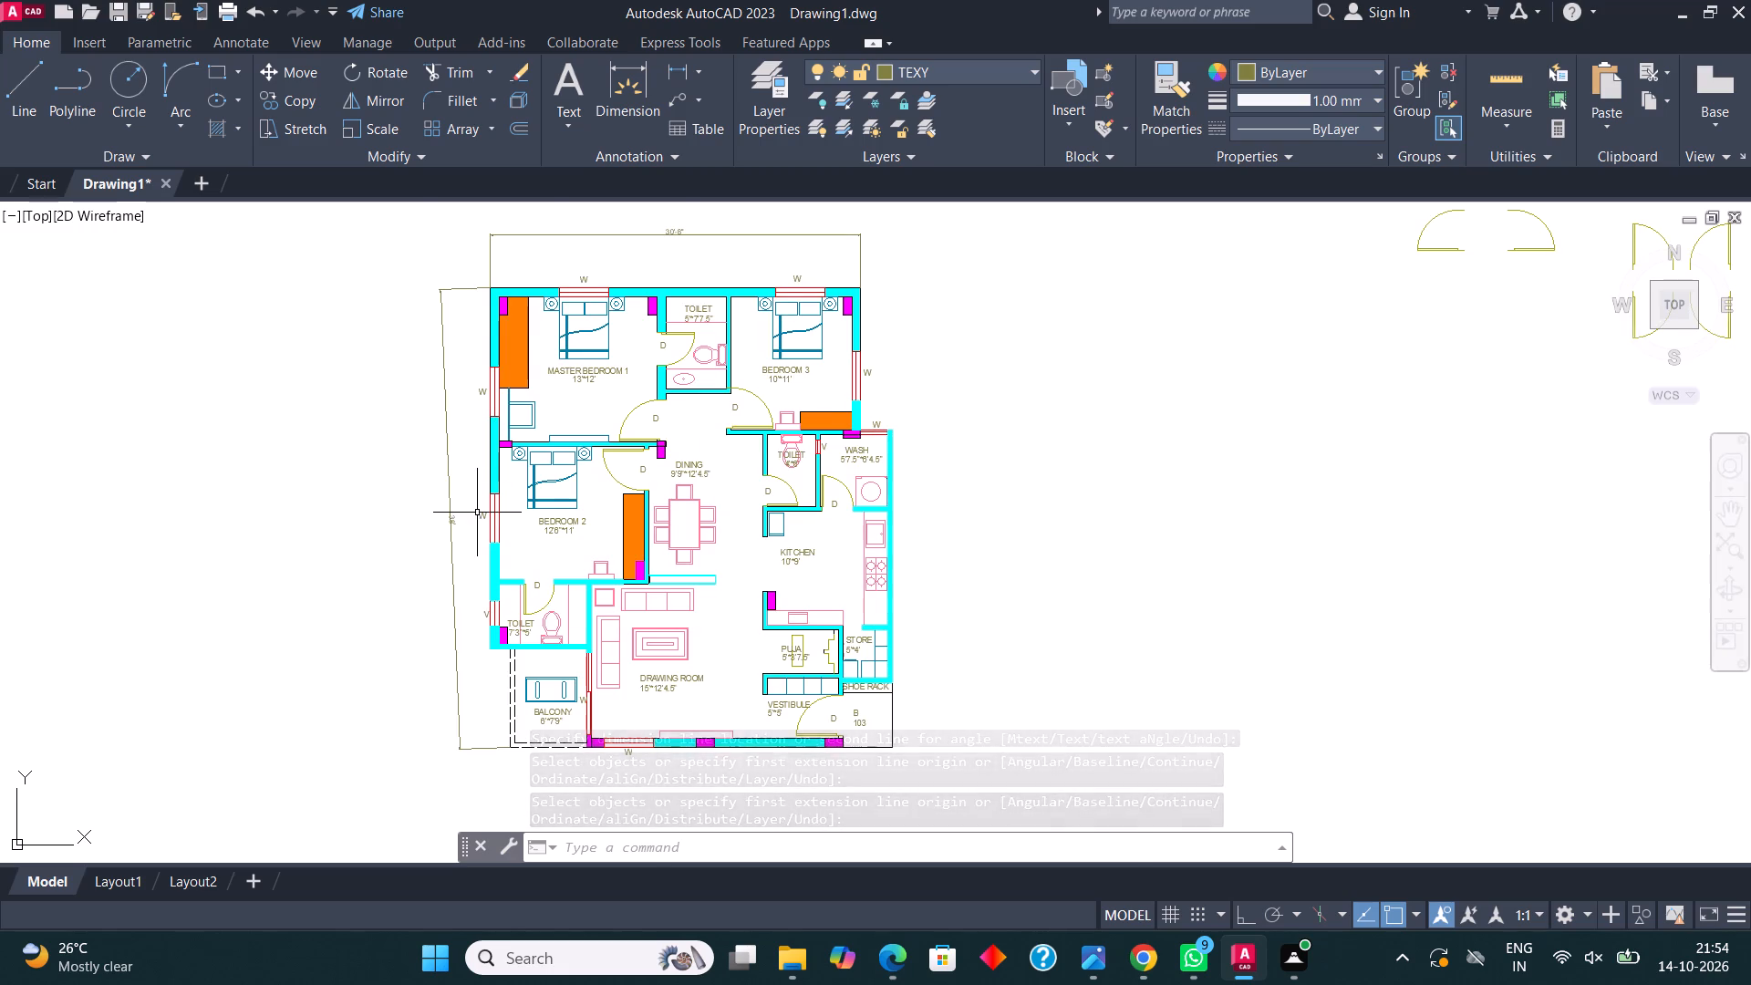
scroll(477, 513, "up", 1)
scroll(461, 544, "down", 1)
middle_click_drag(534, 484, 689, 527)
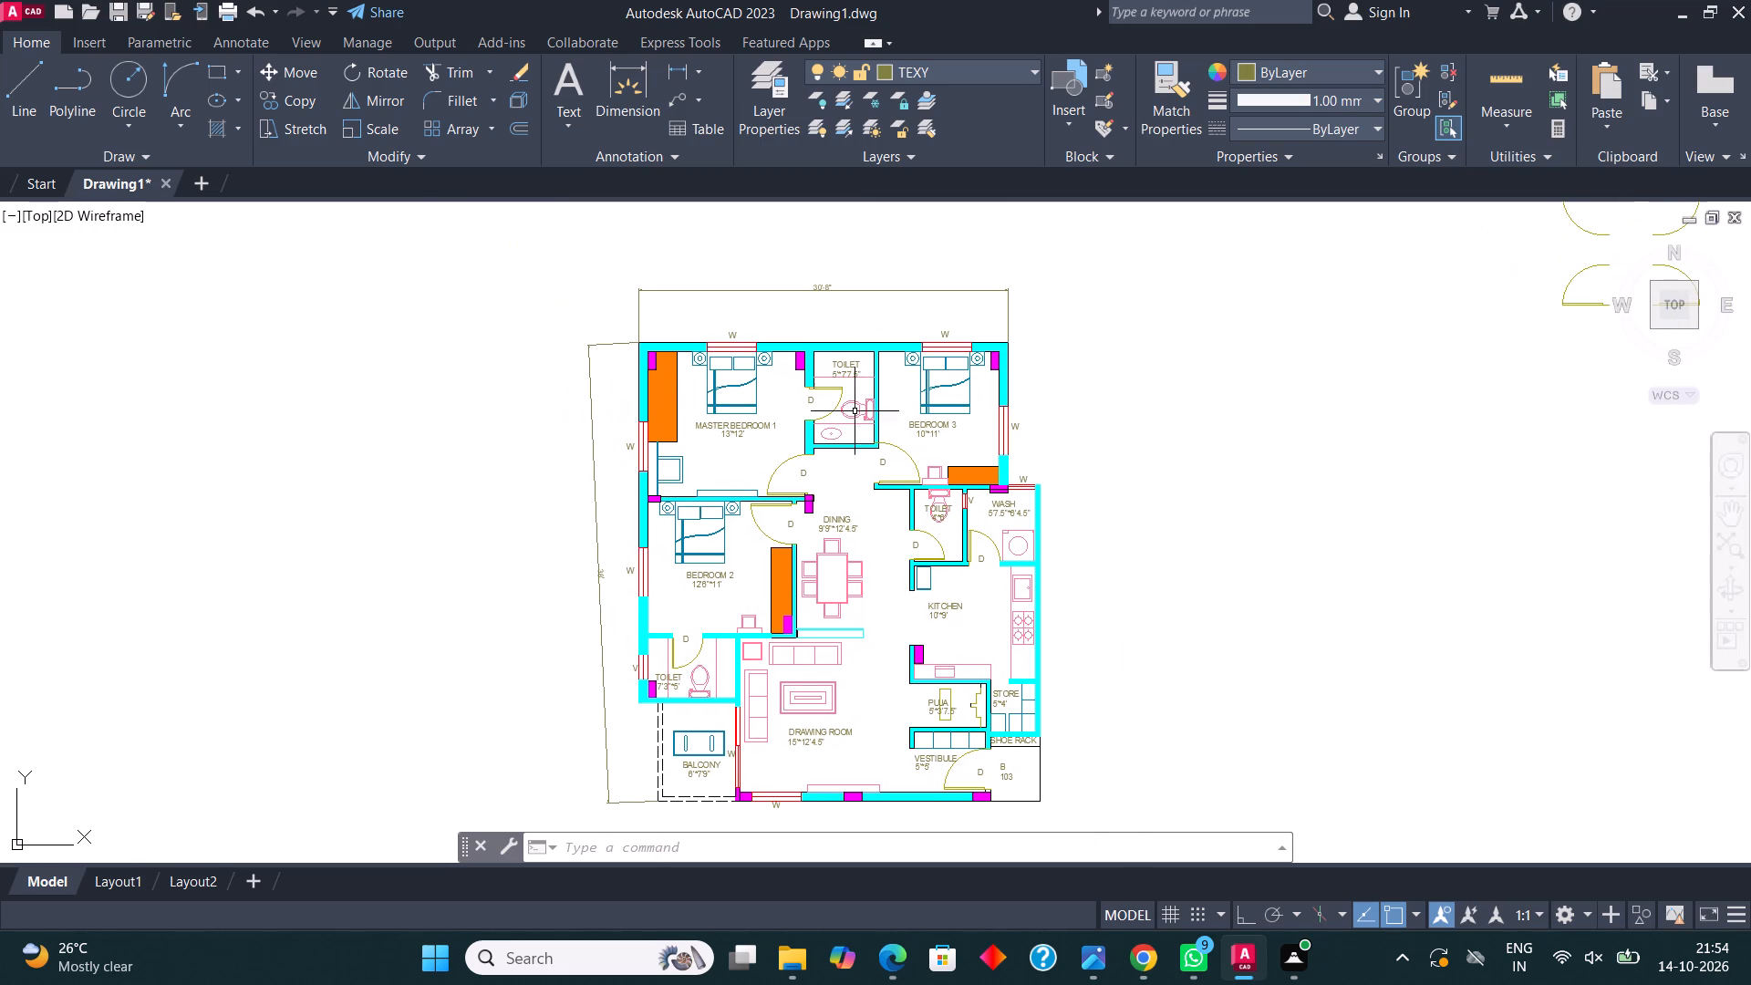
scroll(685, 501, "up", 1)
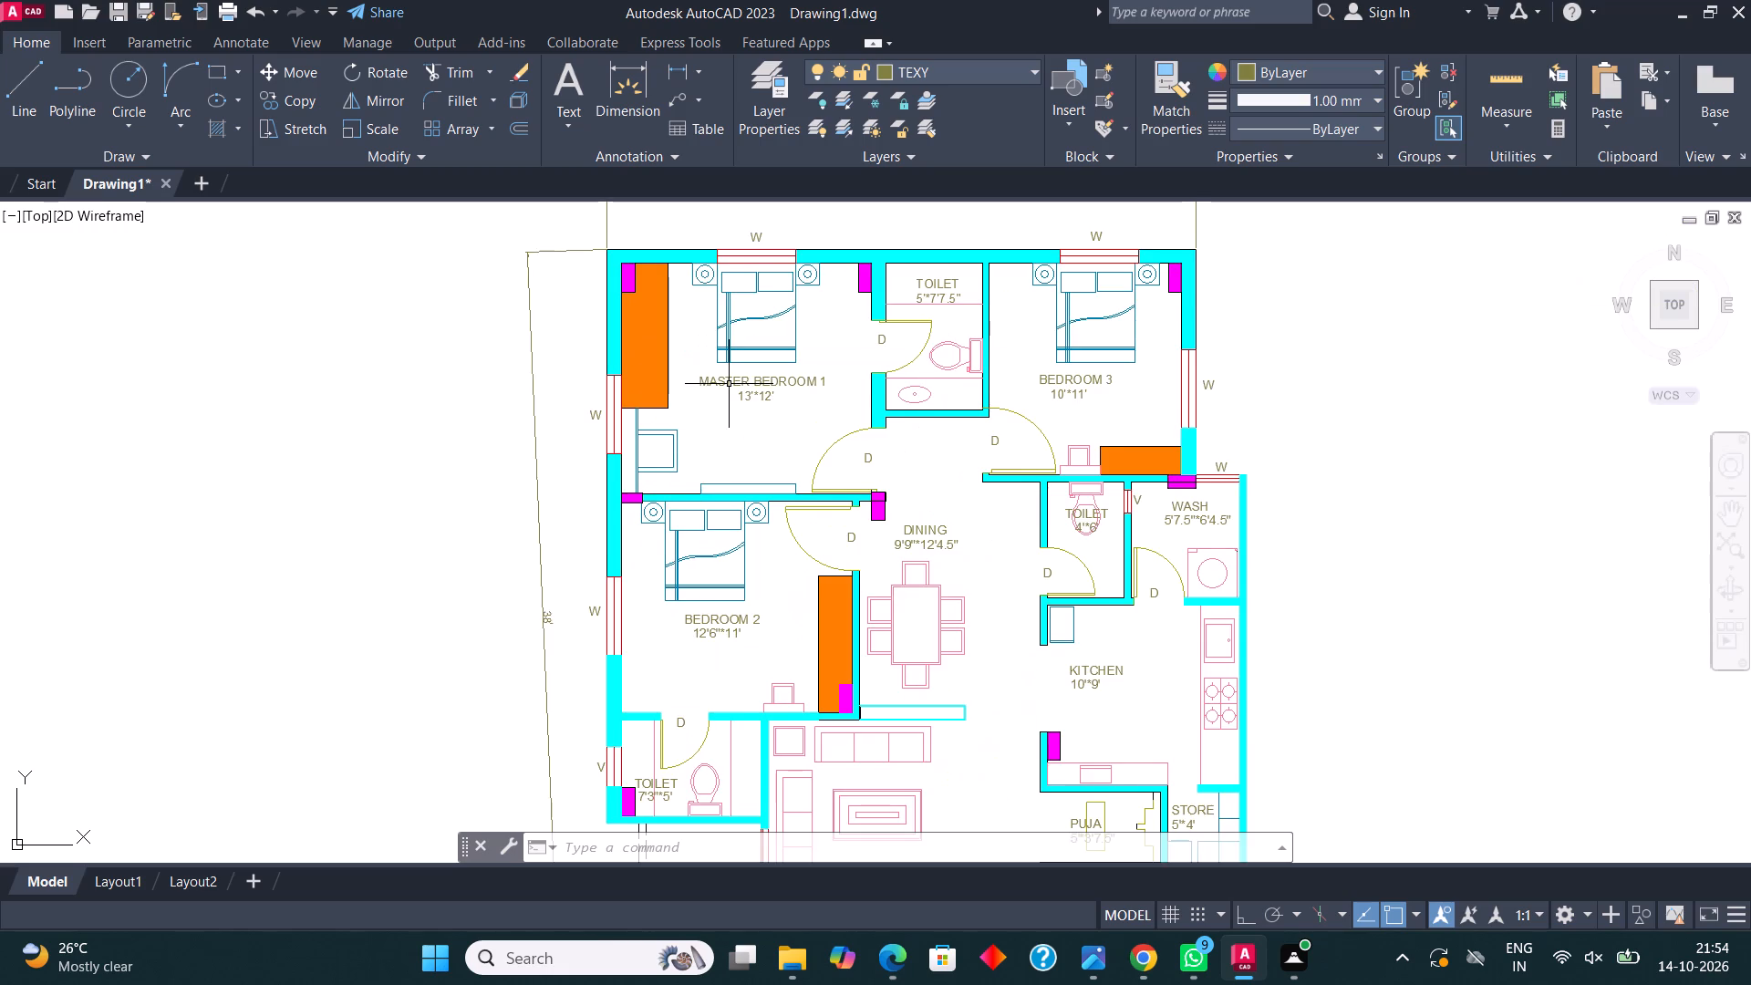
middle_click_drag(729, 383, 704, 410)
middle_click_drag(948, 679, 927, 638)
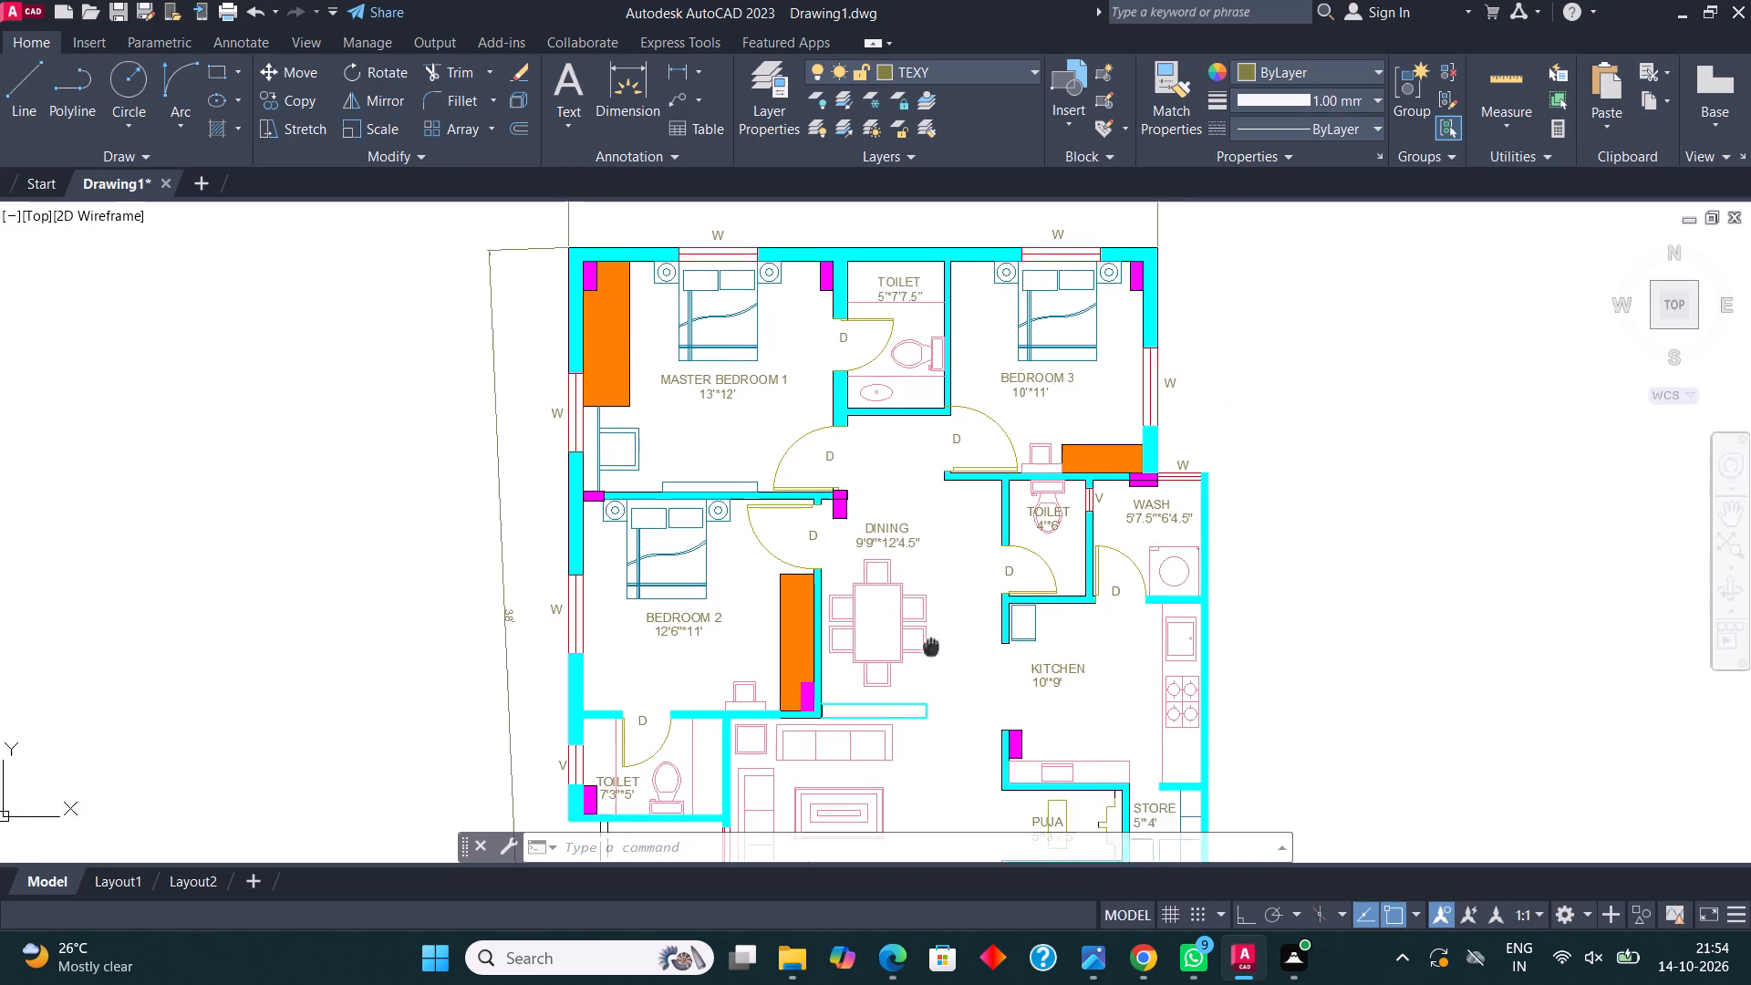
middle_click_drag(927, 638, 993, 781)
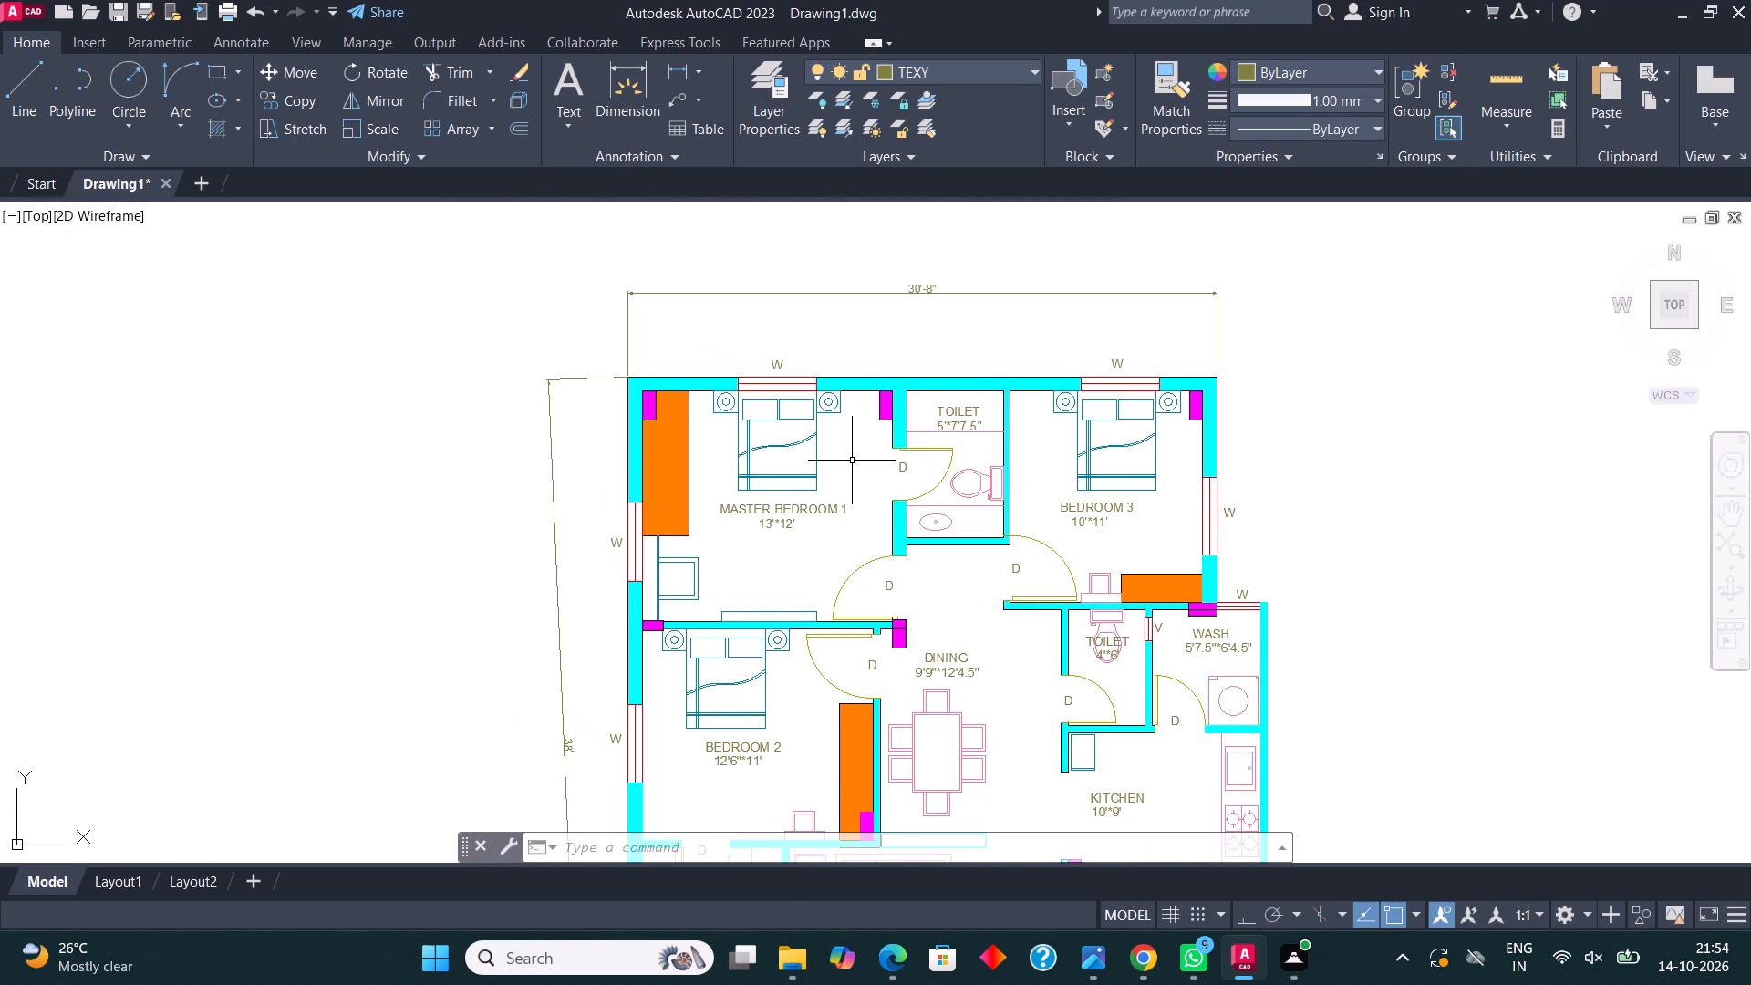
scroll(852, 458, "up", 2)
middle_click_drag(671, 586, 768, 453)
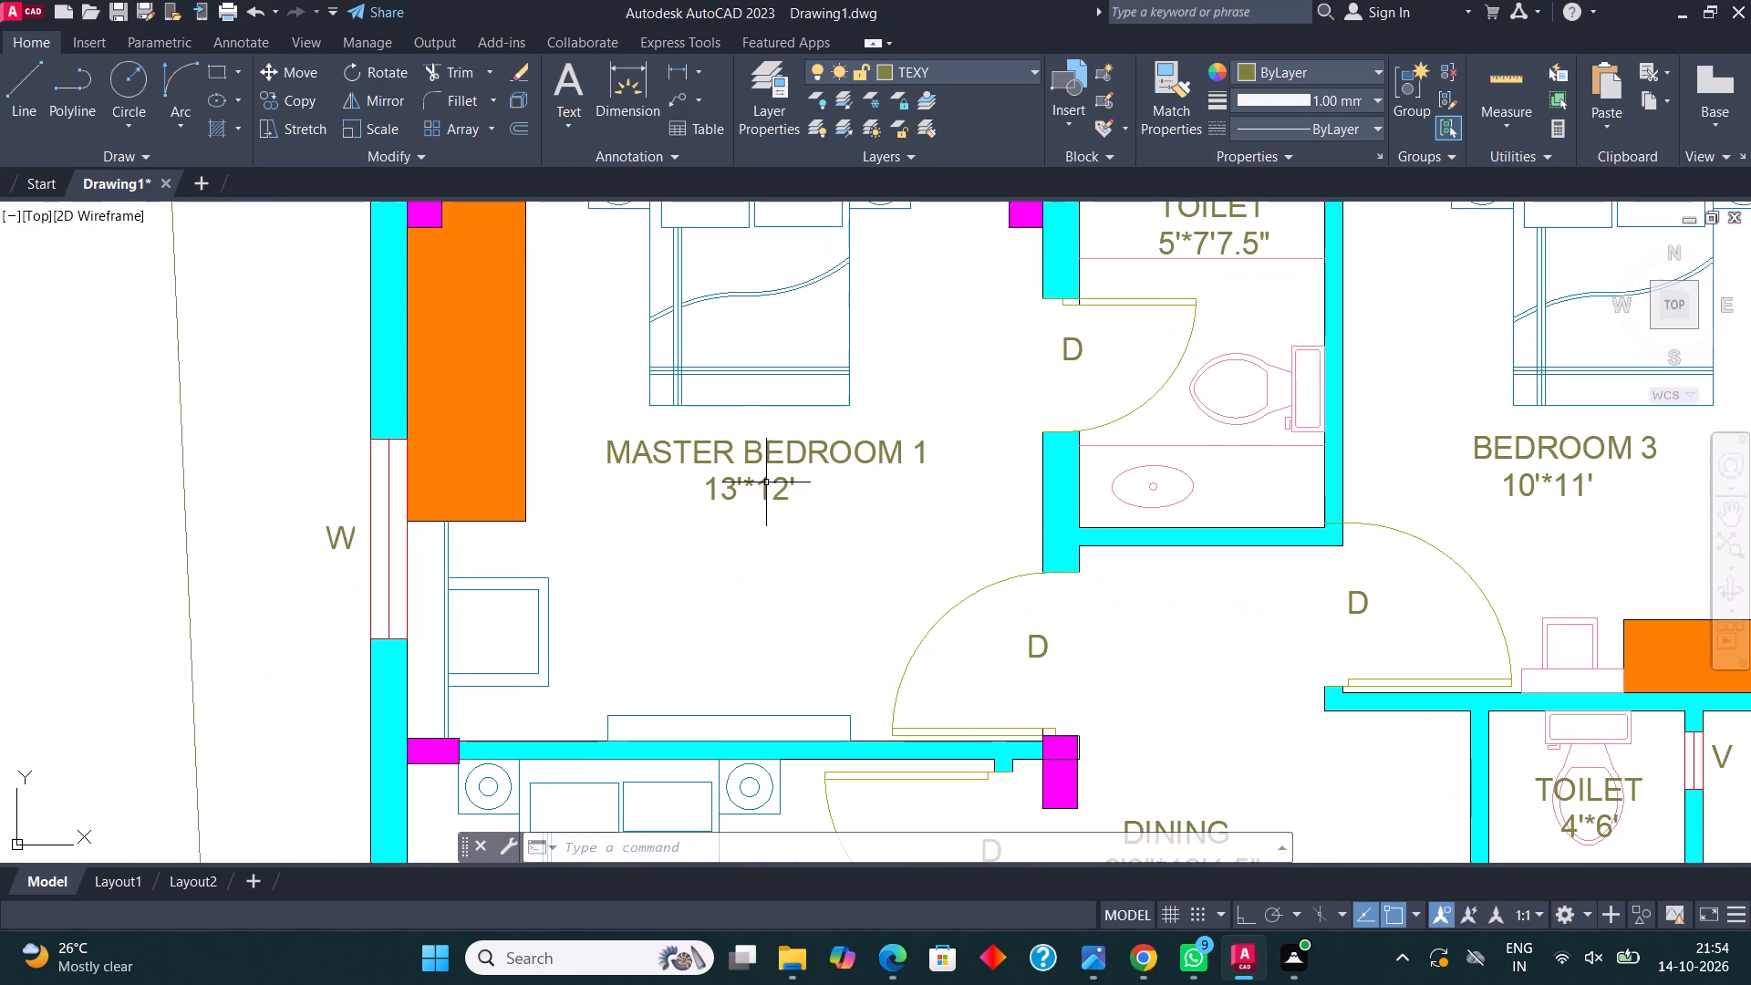
scroll(756, 617, "down", 1)
middle_click_drag(745, 466, 782, 489)
scroll(728, 386, "up", 2)
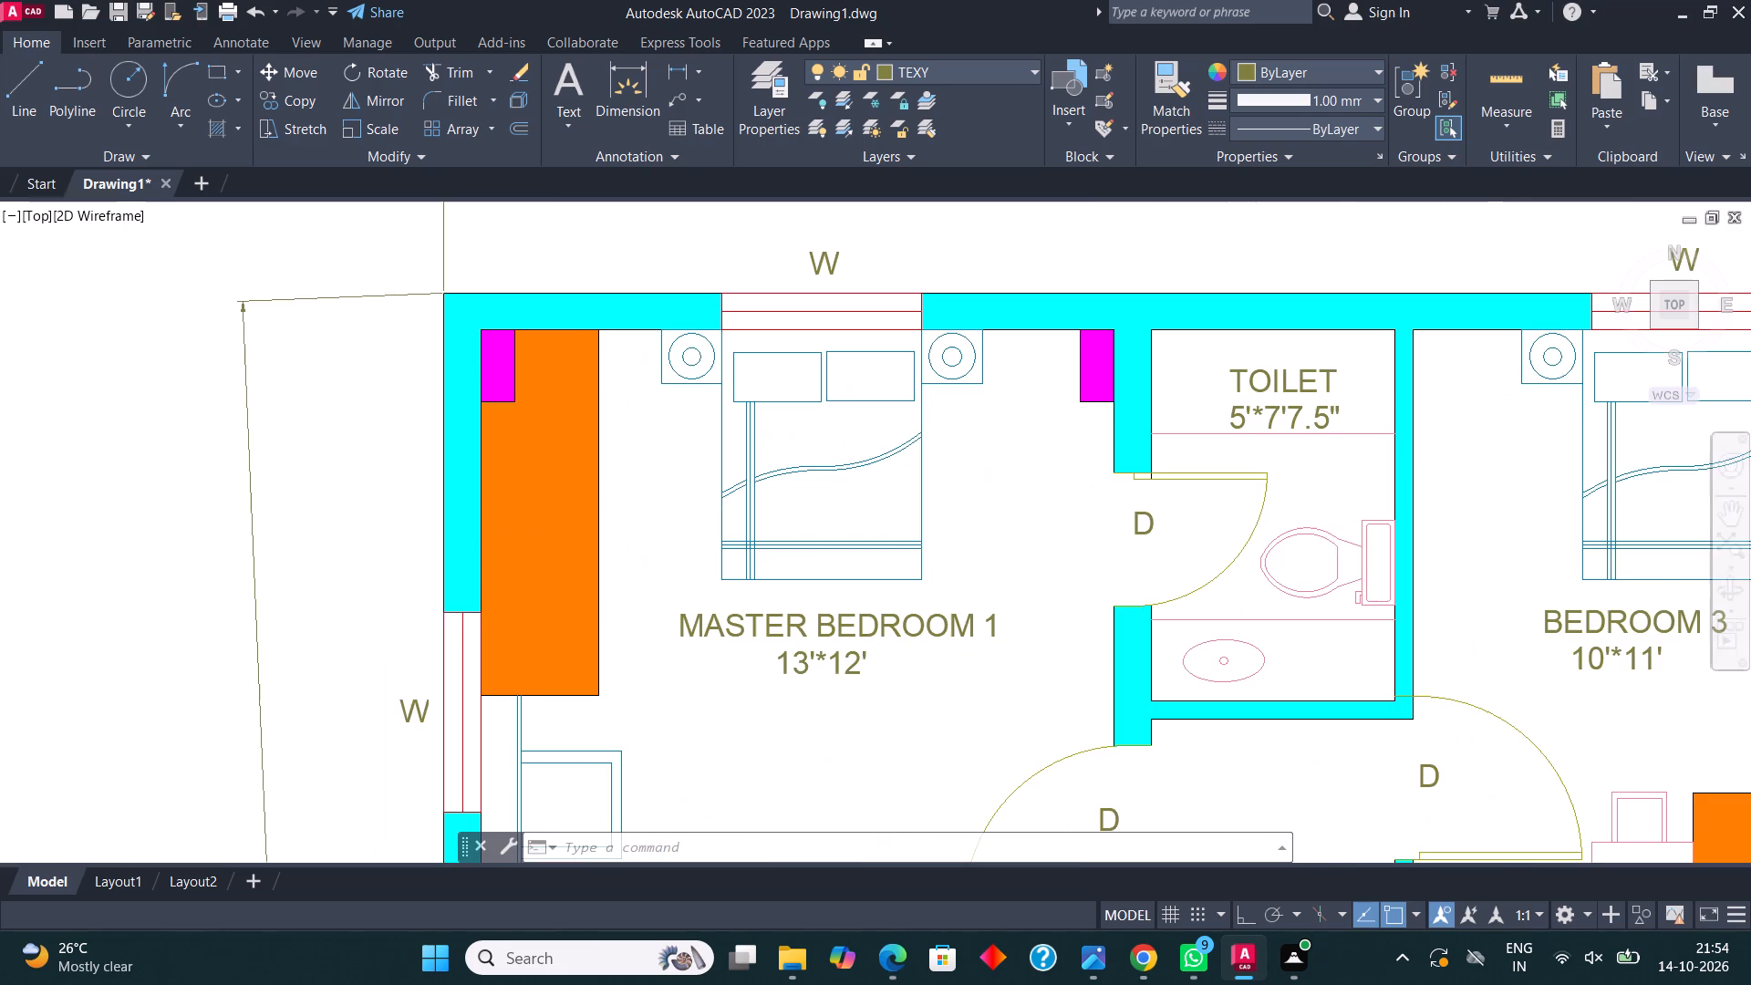
scroll(614, 389, "down", 3)
middle_click_drag(795, 461, 779, 404)
scroll(796, 441, "down", 1)
middle_click_drag(834, 493, 795, 455)
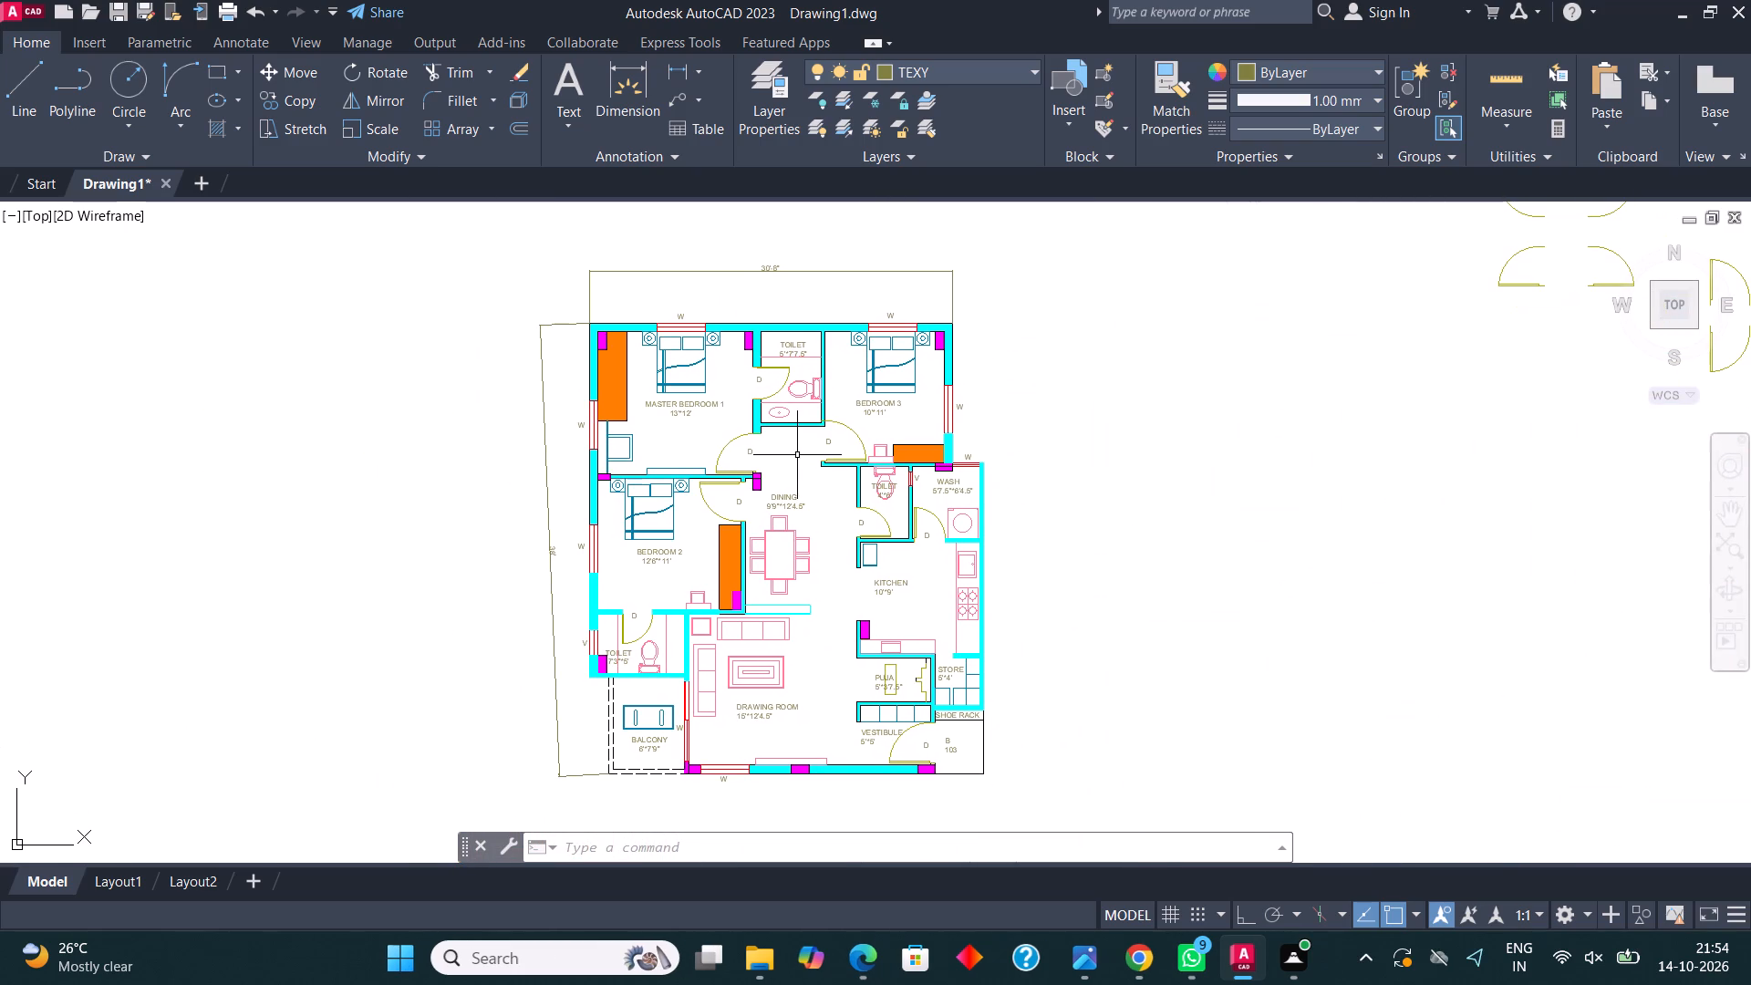
Add the multiline text "3BHK PLAN" on layer TEXY below the Drawing Room's south wall.
middle_click_drag(800, 445, 812, 295)
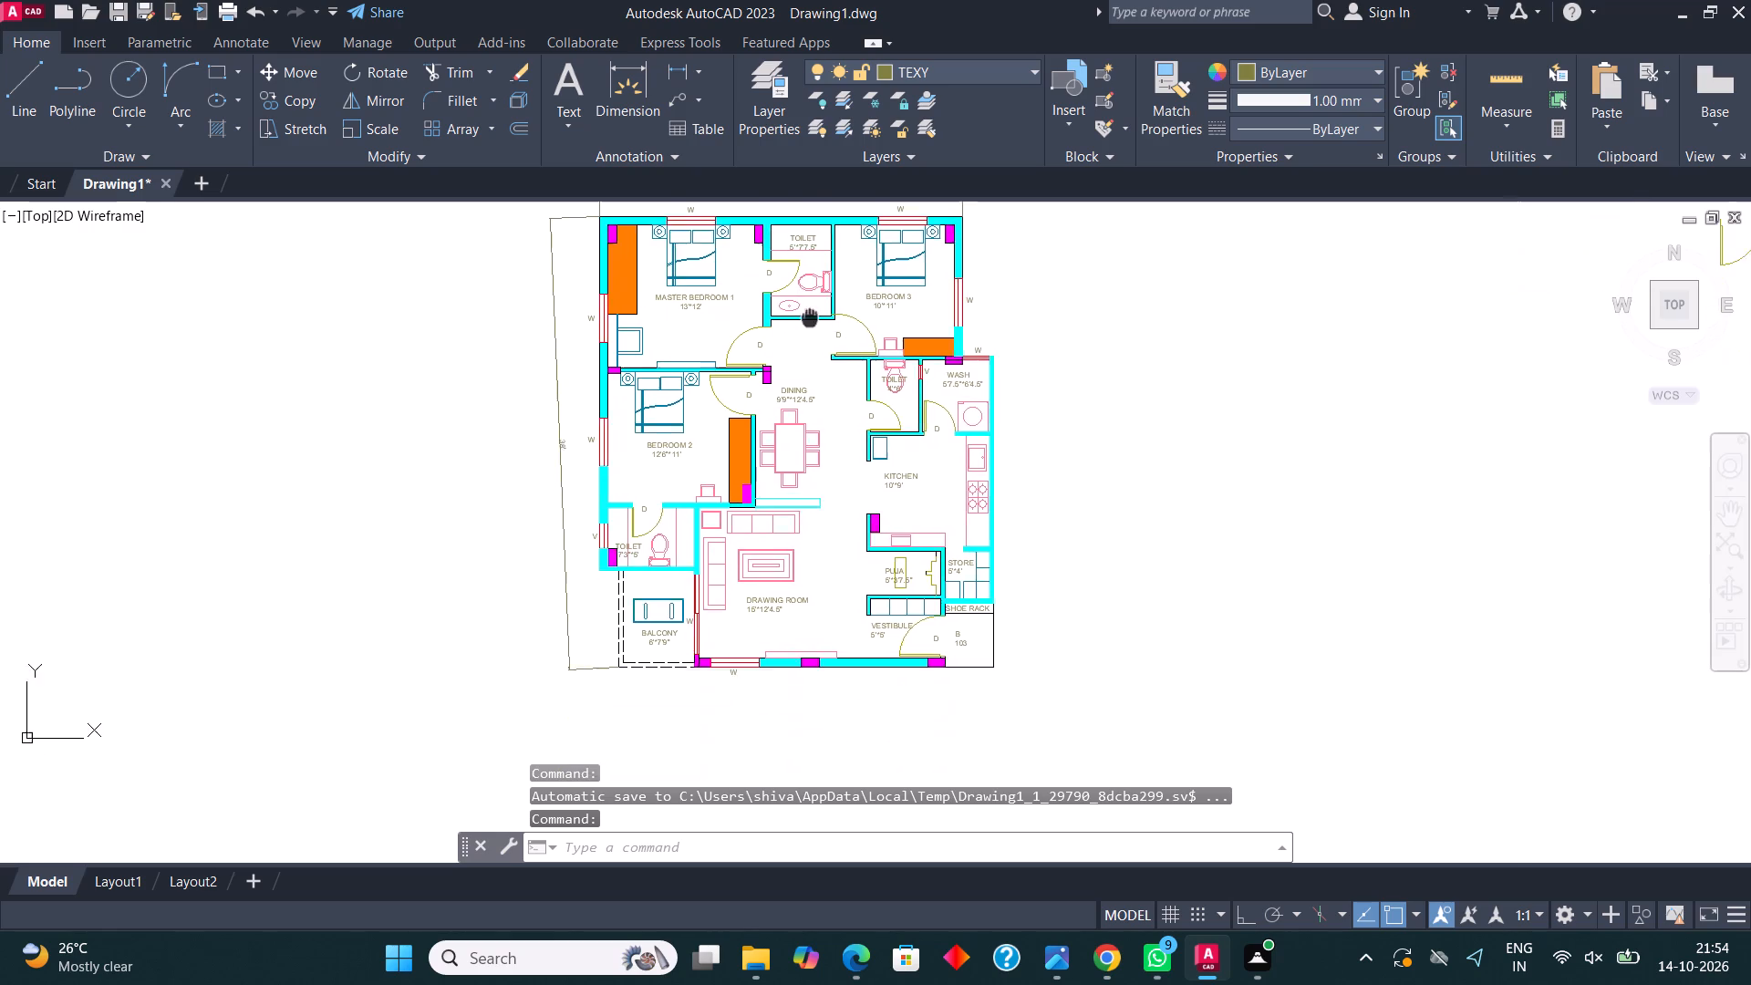
middle_click_drag(812, 295, 817, 264)
middle_click_drag(794, 576, 794, 489)
scroll(811, 564, "up", 3)
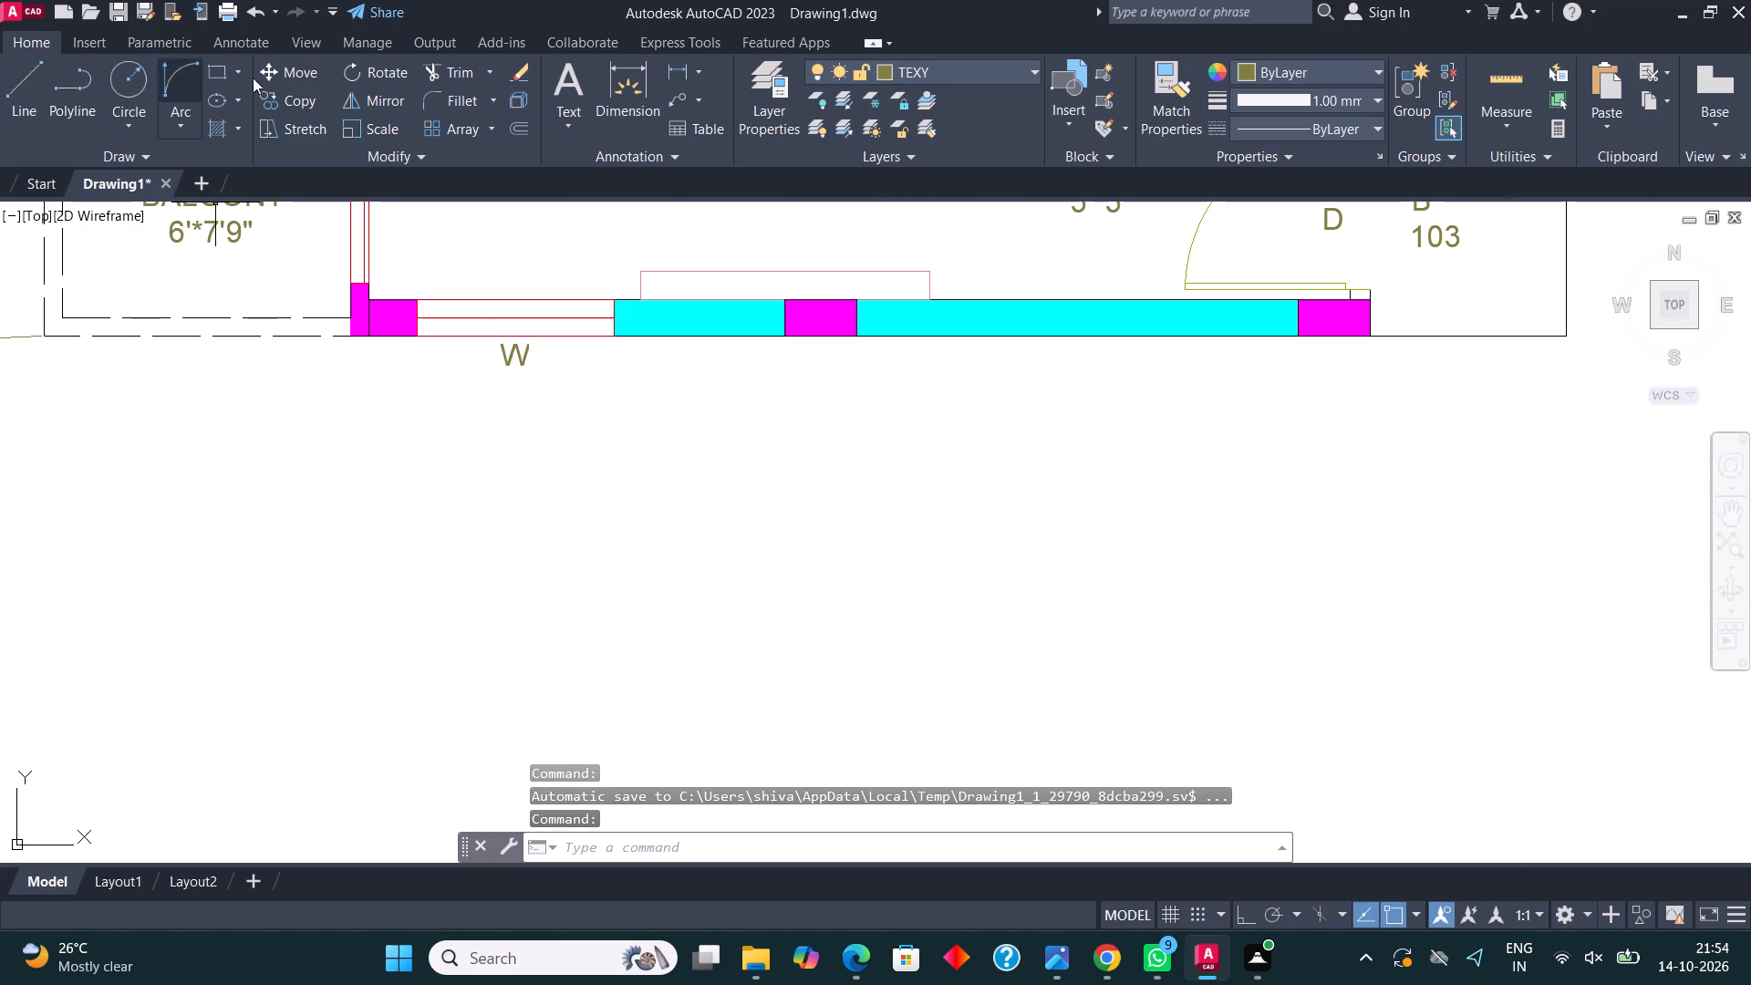
left_click(568, 78)
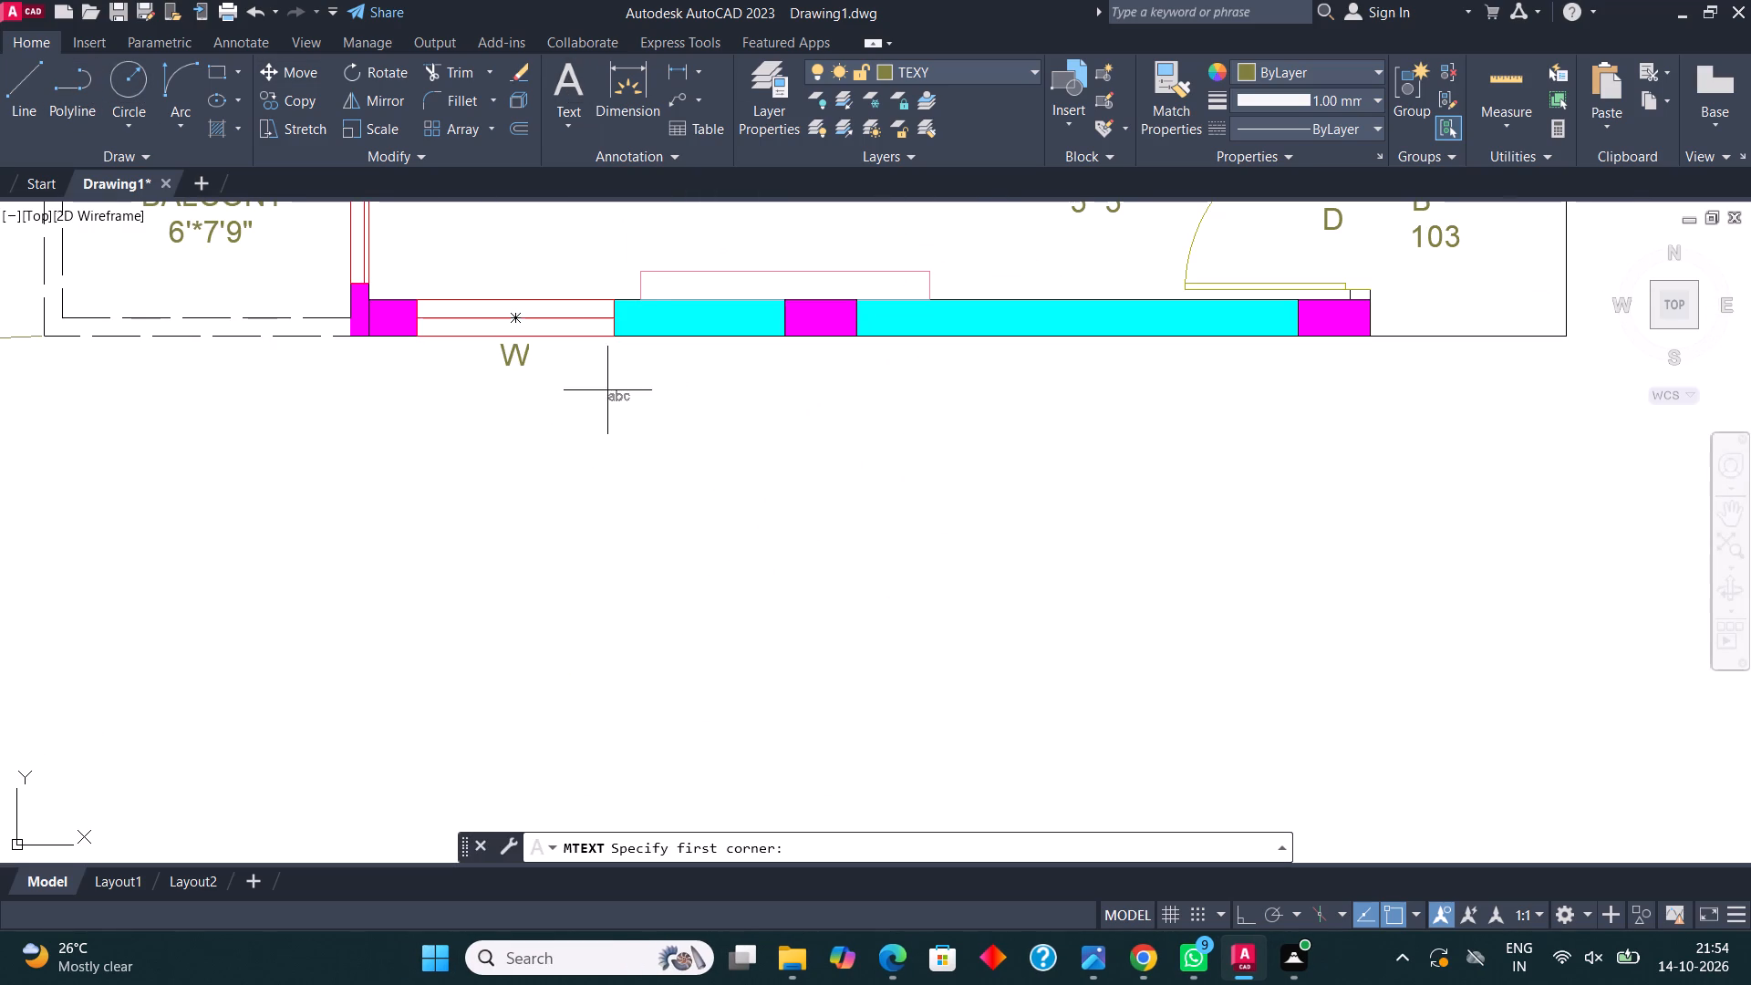
left_click(562, 577)
left_click(1198, 451)
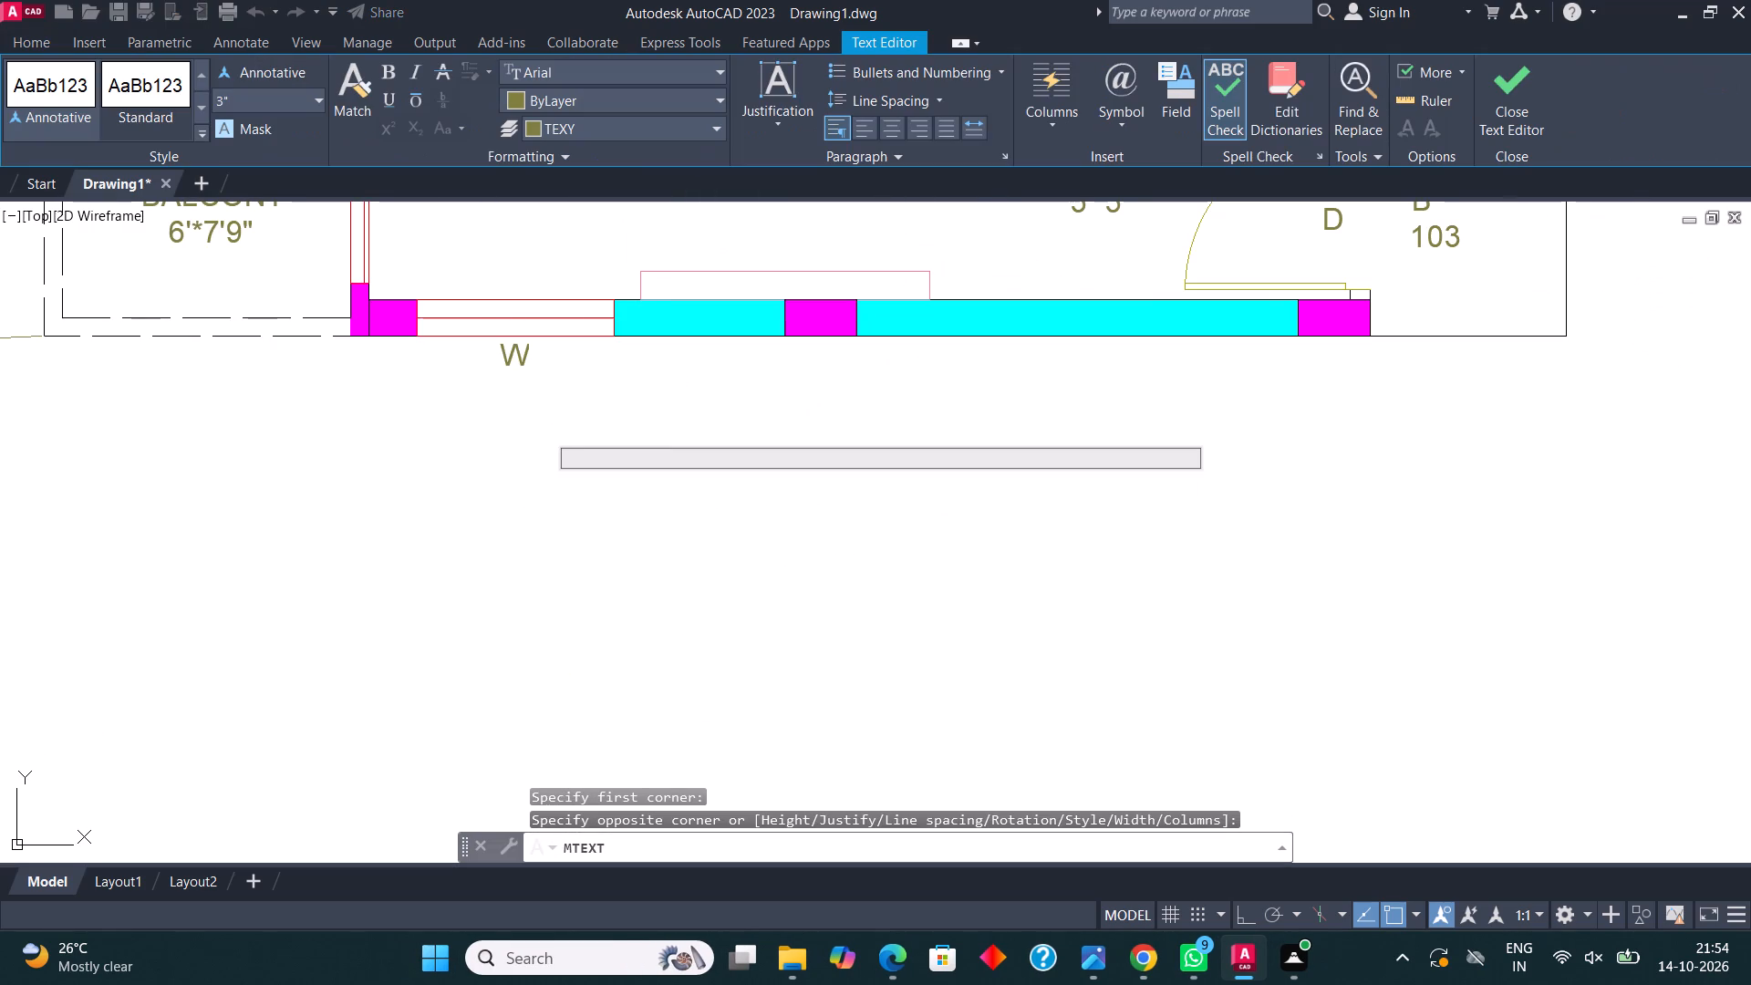
type("3BHK PLAN")
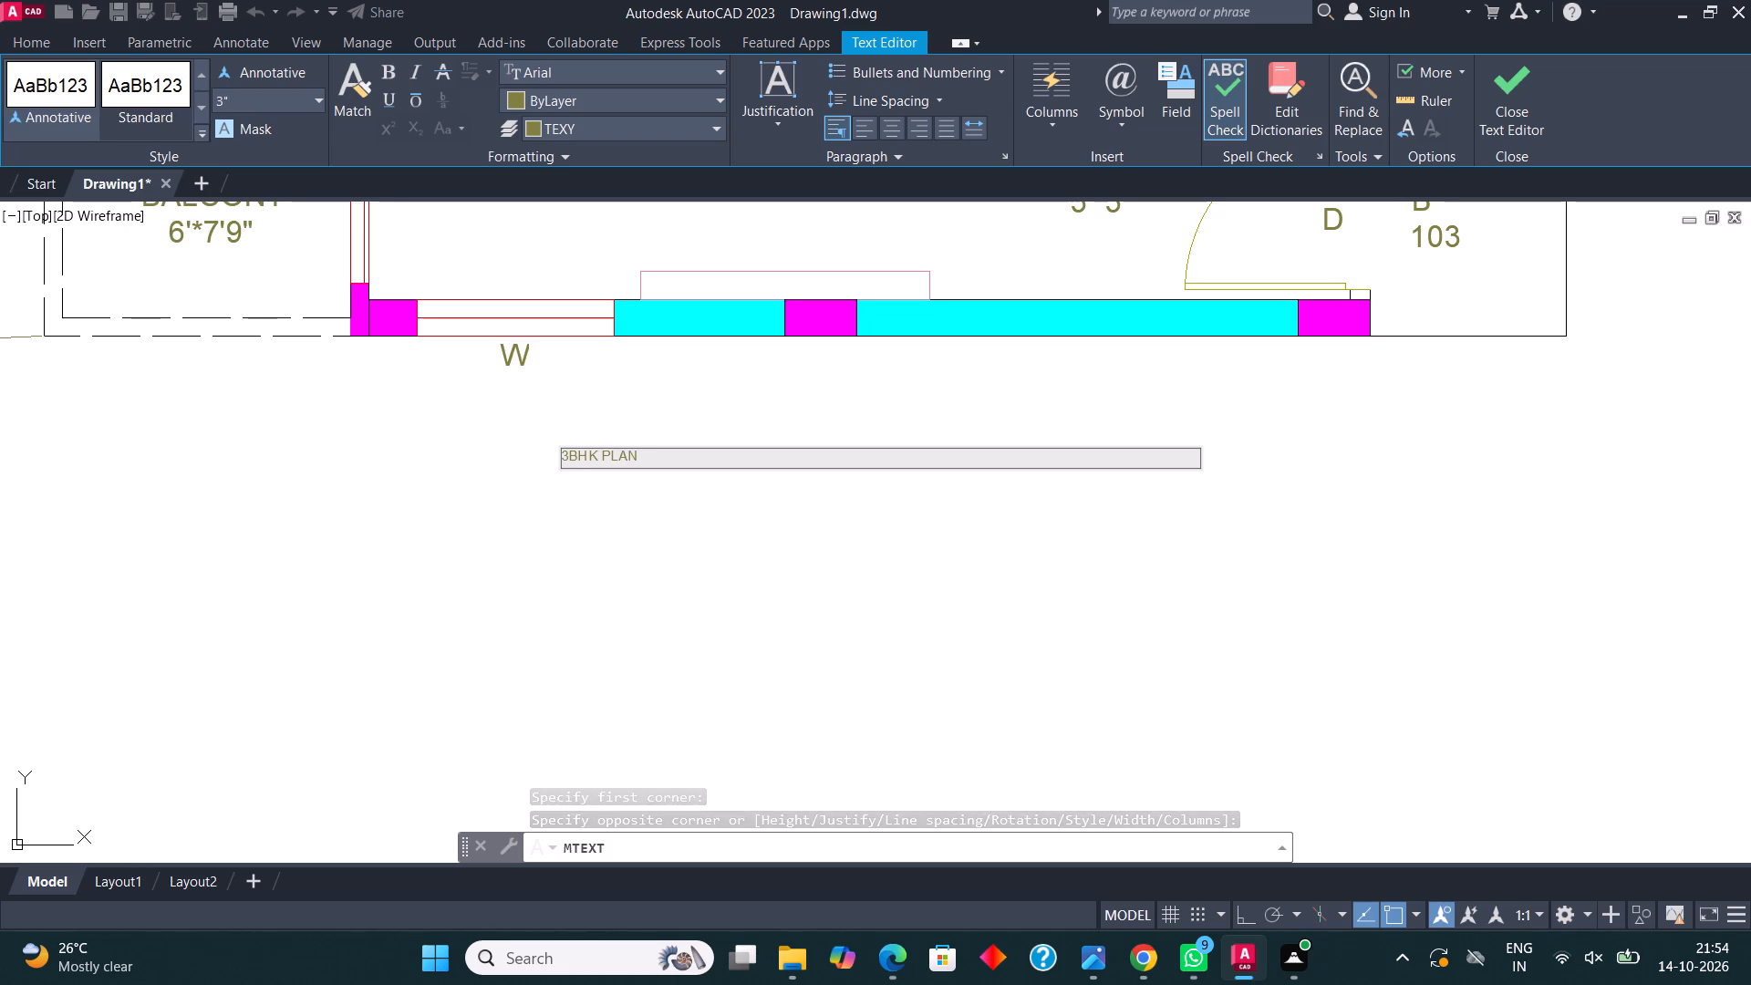
left_click(1518, 87)
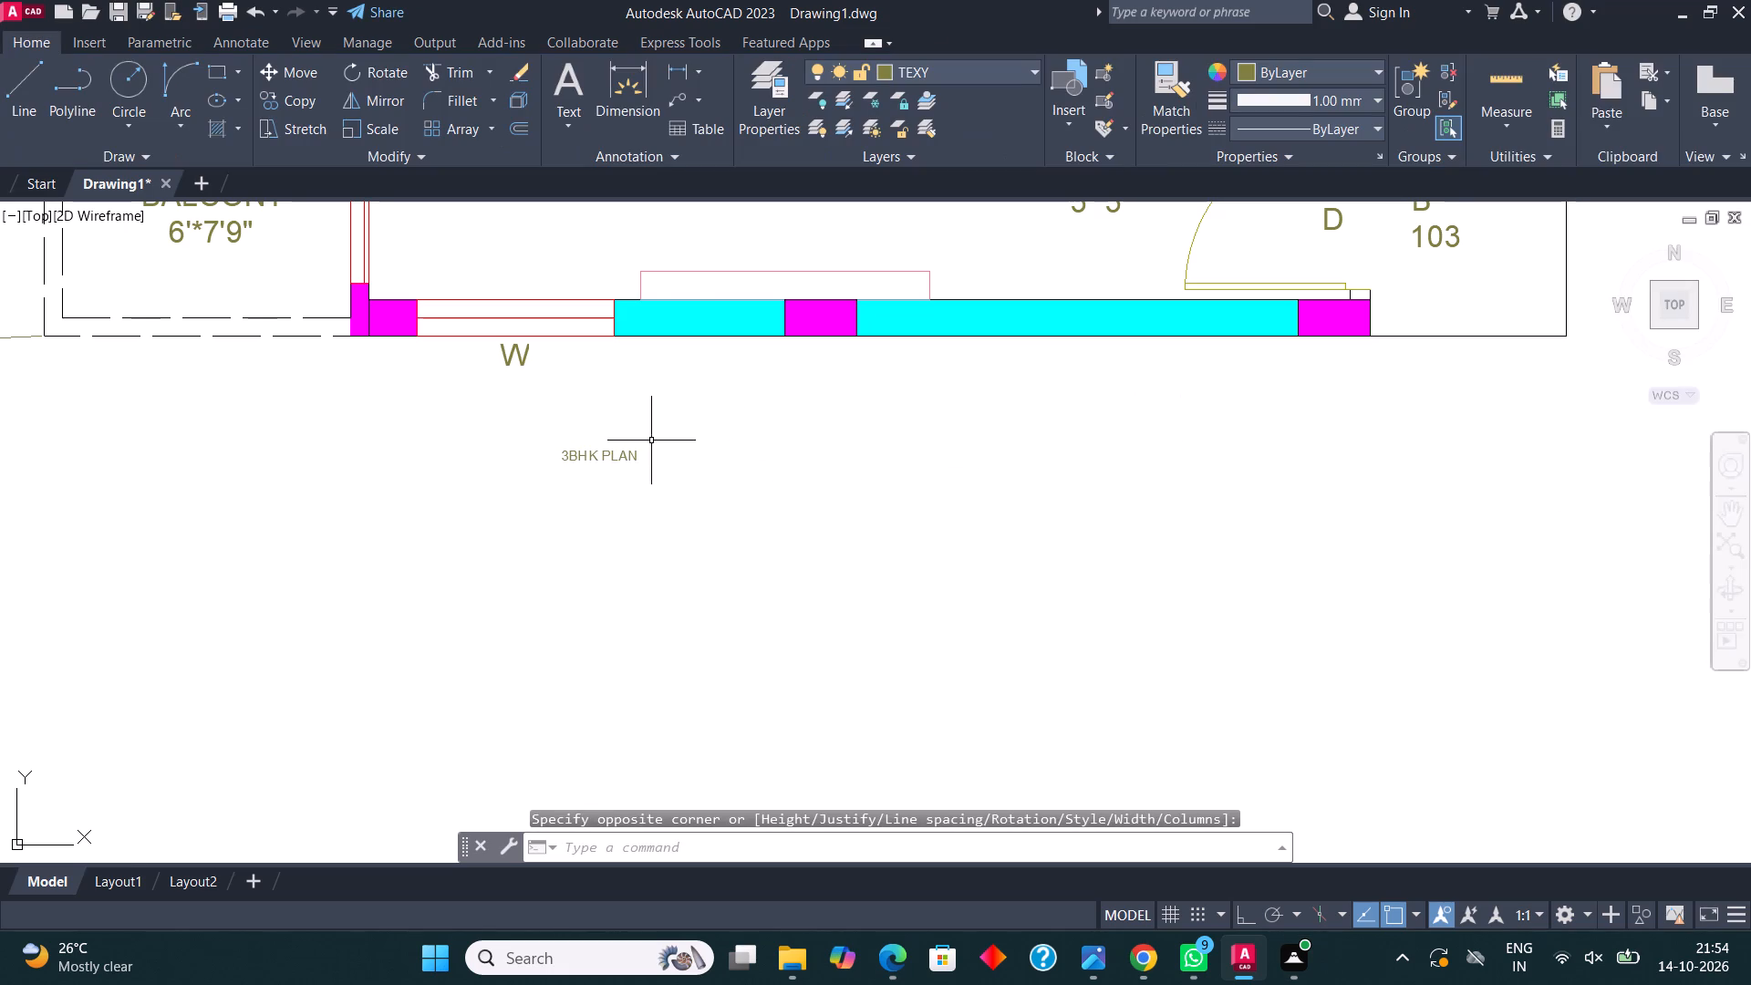
Scale the 3BHK PLAN title up to about three times its size.
left_click(578, 448)
left_click(372, 129)
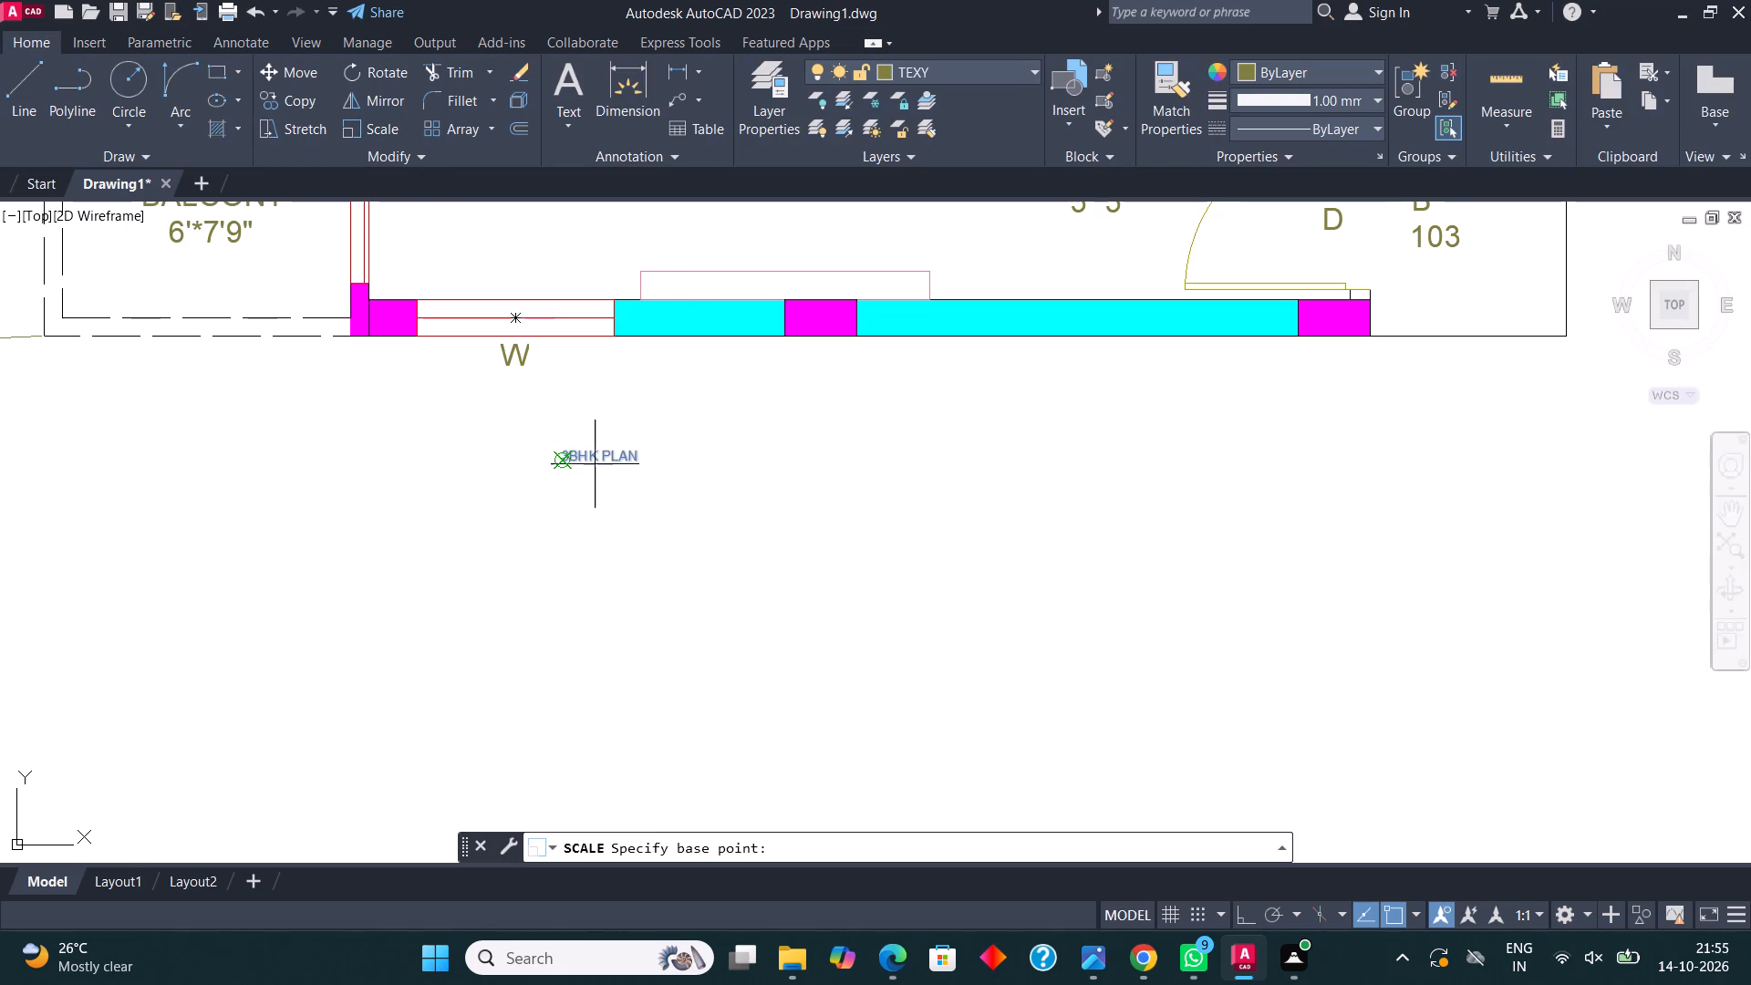
left_click(586, 467)
left_click(1545, 473)
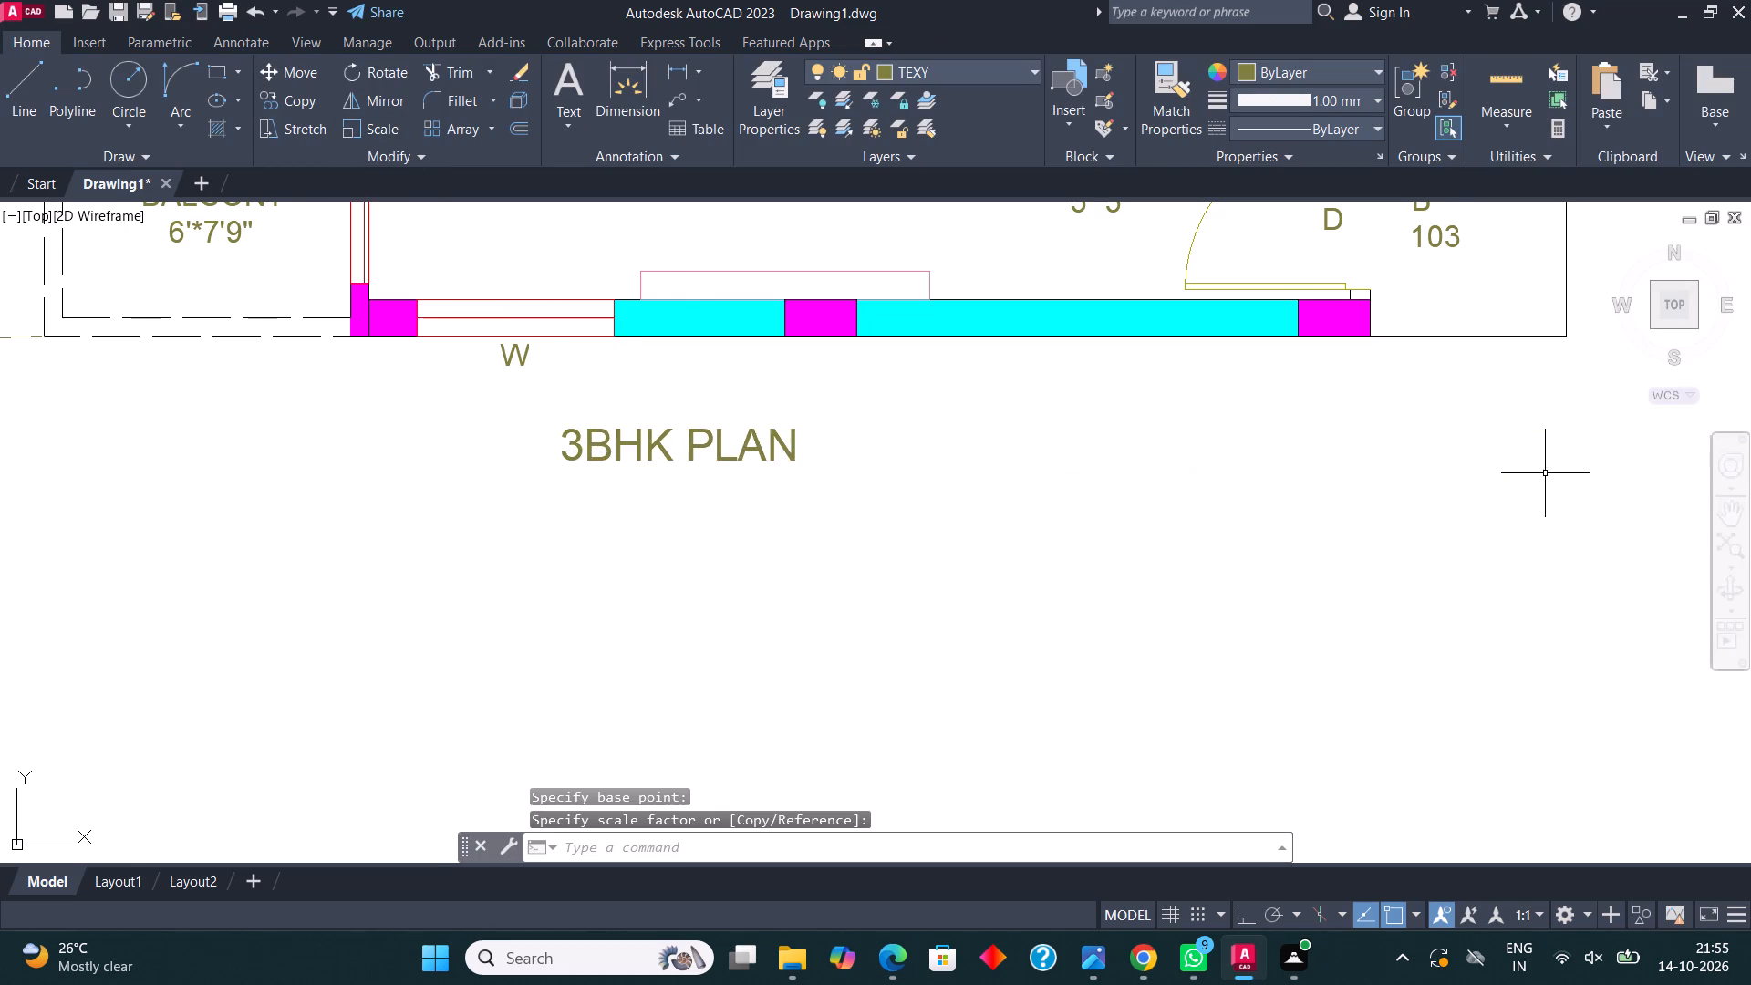
Move the 3BHK PLAN title east so it sits roughly centred below the plan's south wall.
scroll(1015, 570, "down", 2)
middle_click_drag(870, 463, 803, 462)
scroll(883, 551, "up", 1)
left_click(792, 492)
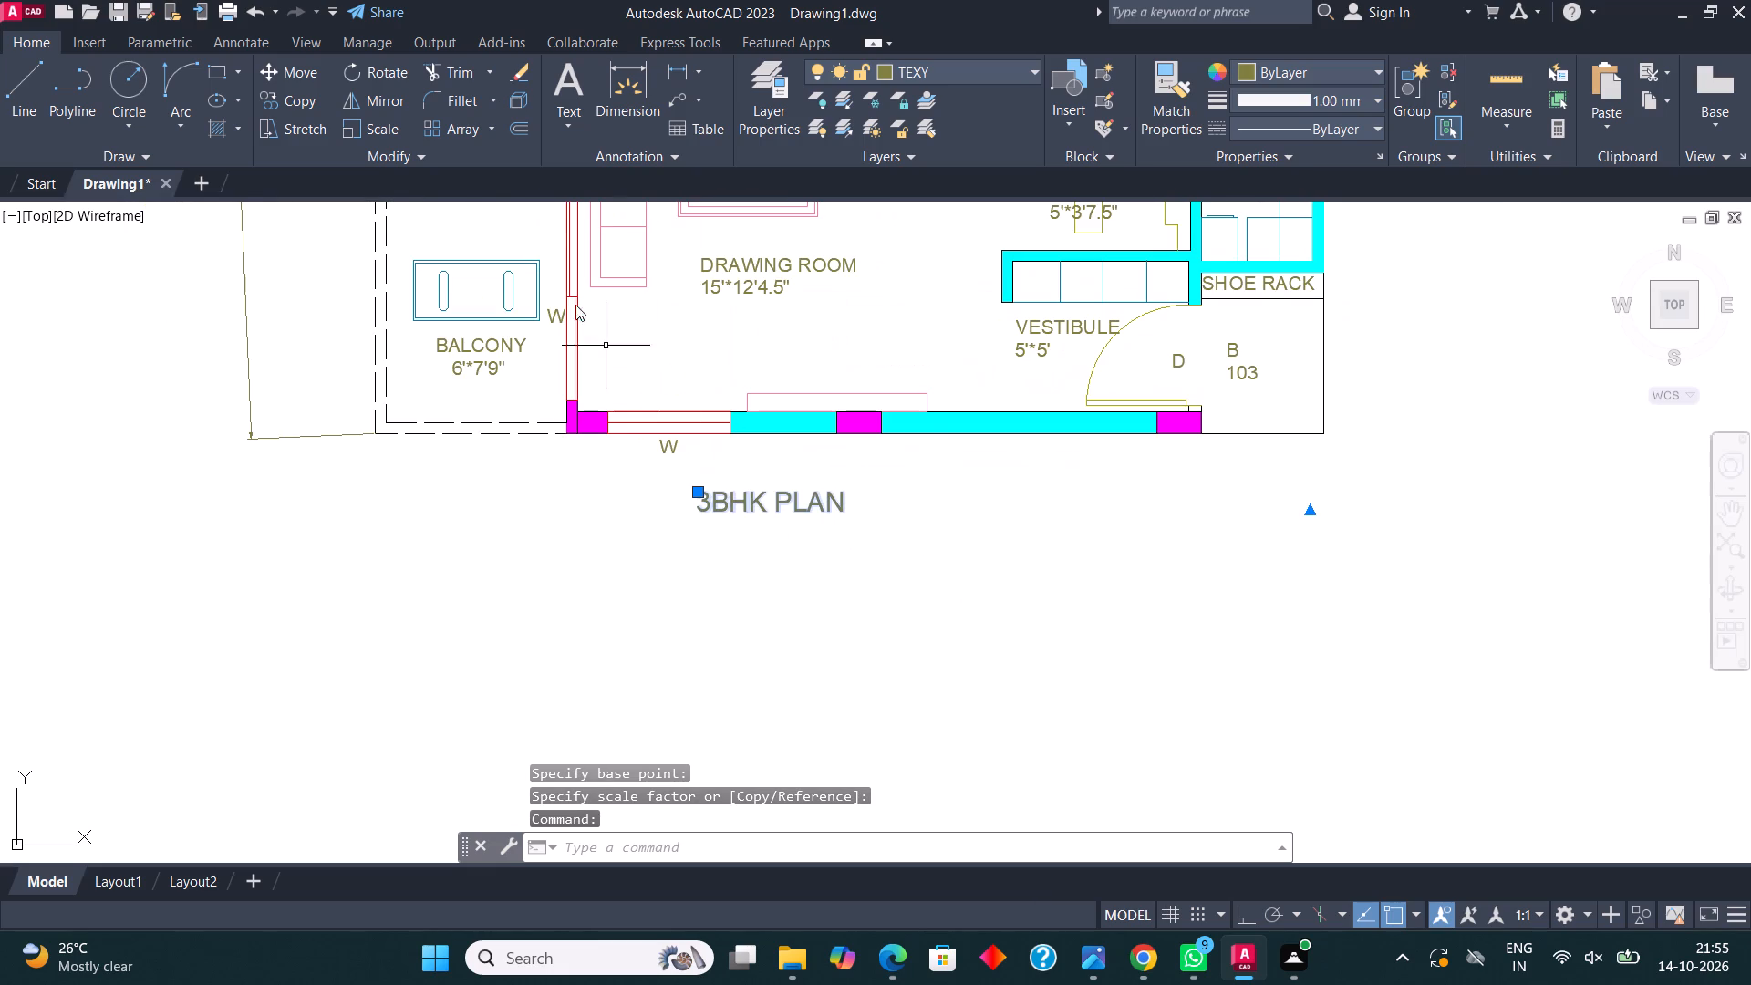
left_click(290, 67)
left_click(738, 498)
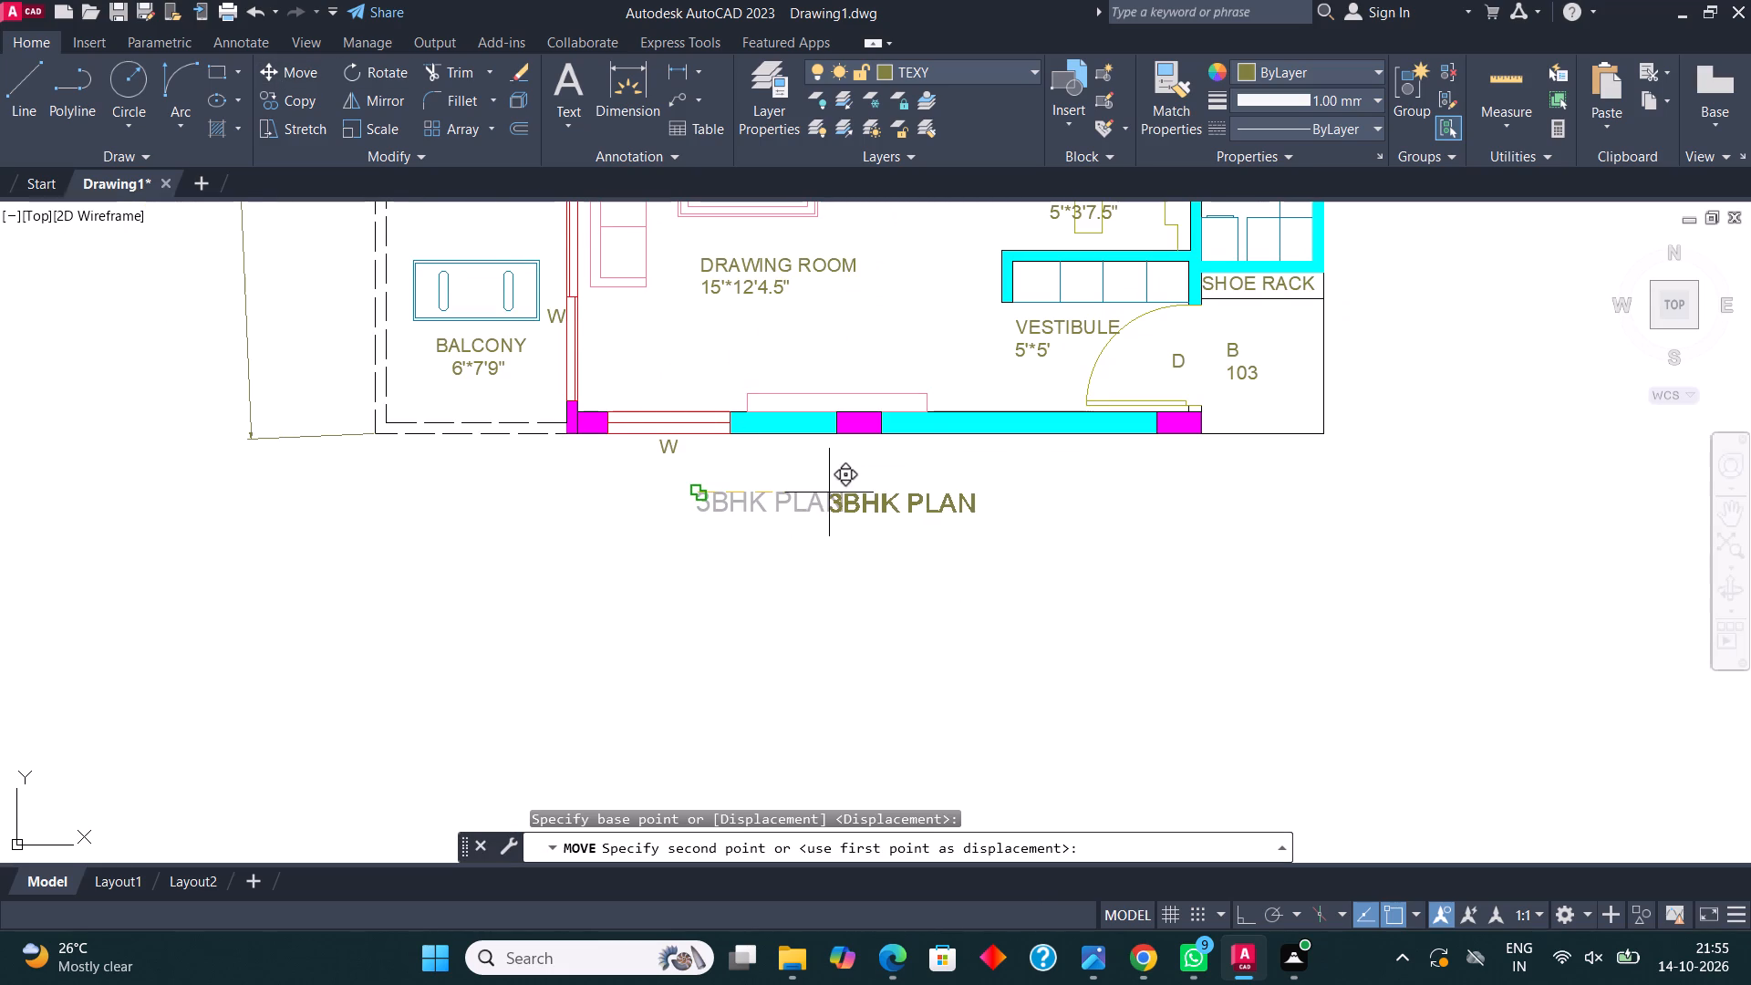
left_click(810, 493)
left_click(782, 500)
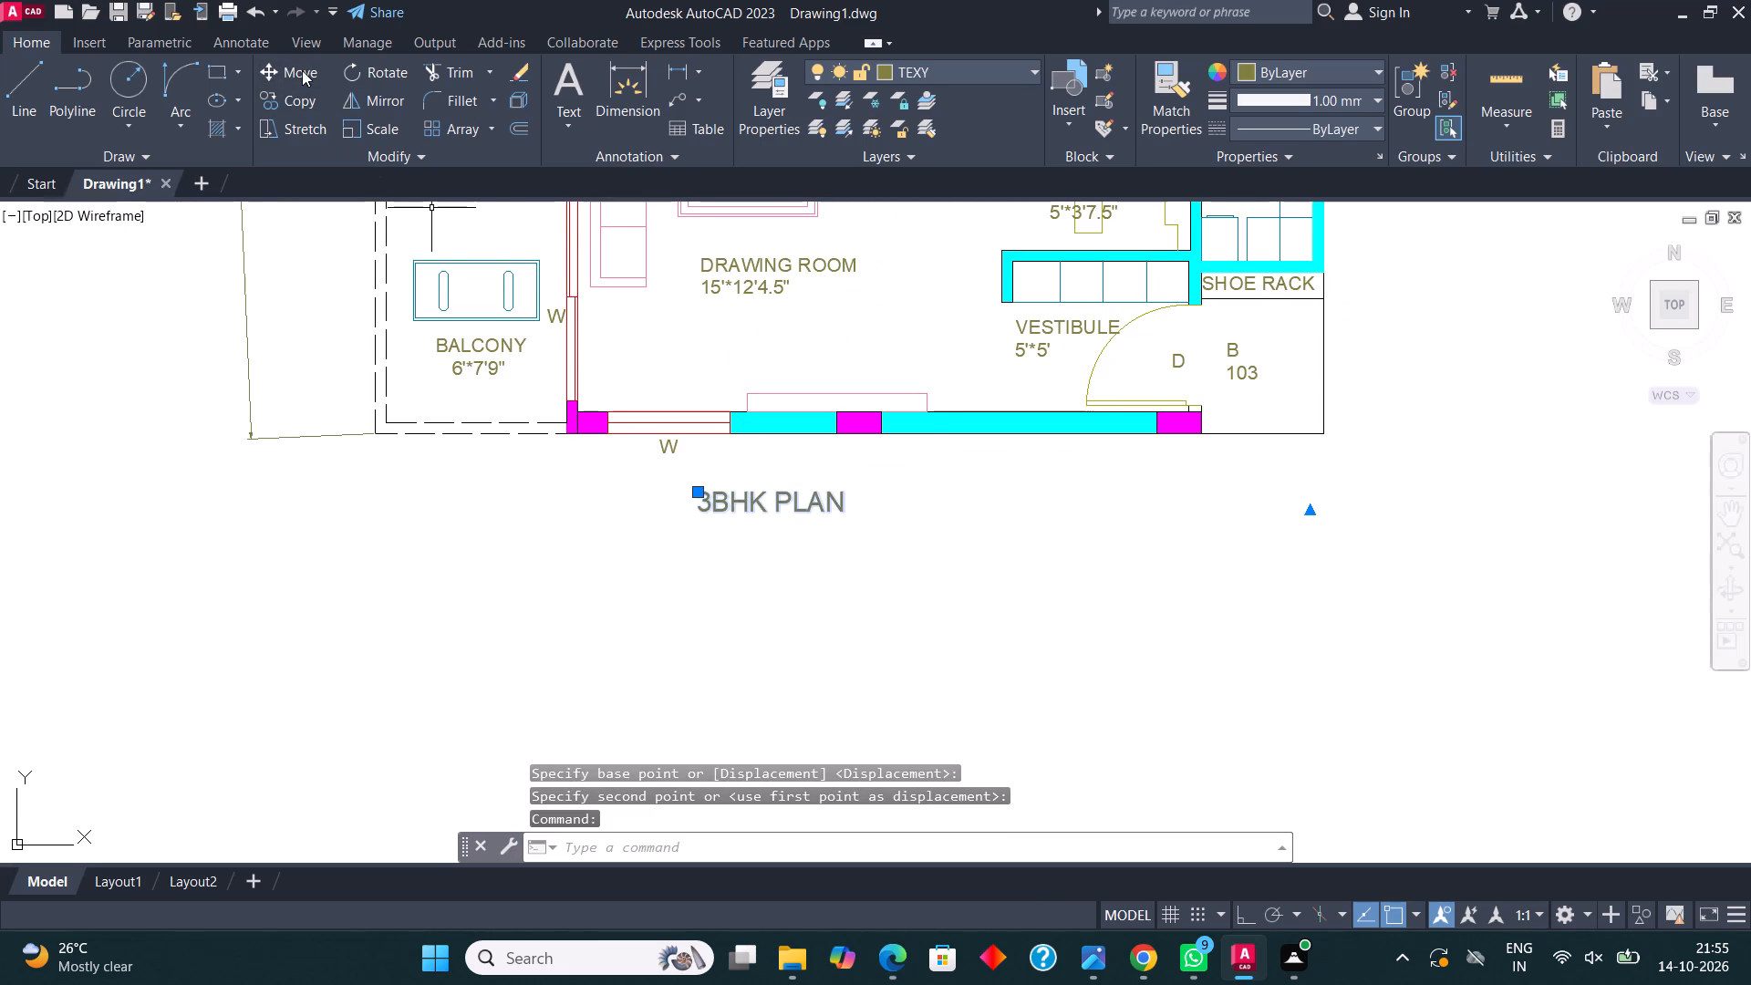
left_click(302, 70)
left_click(726, 488)
left_click(776, 500)
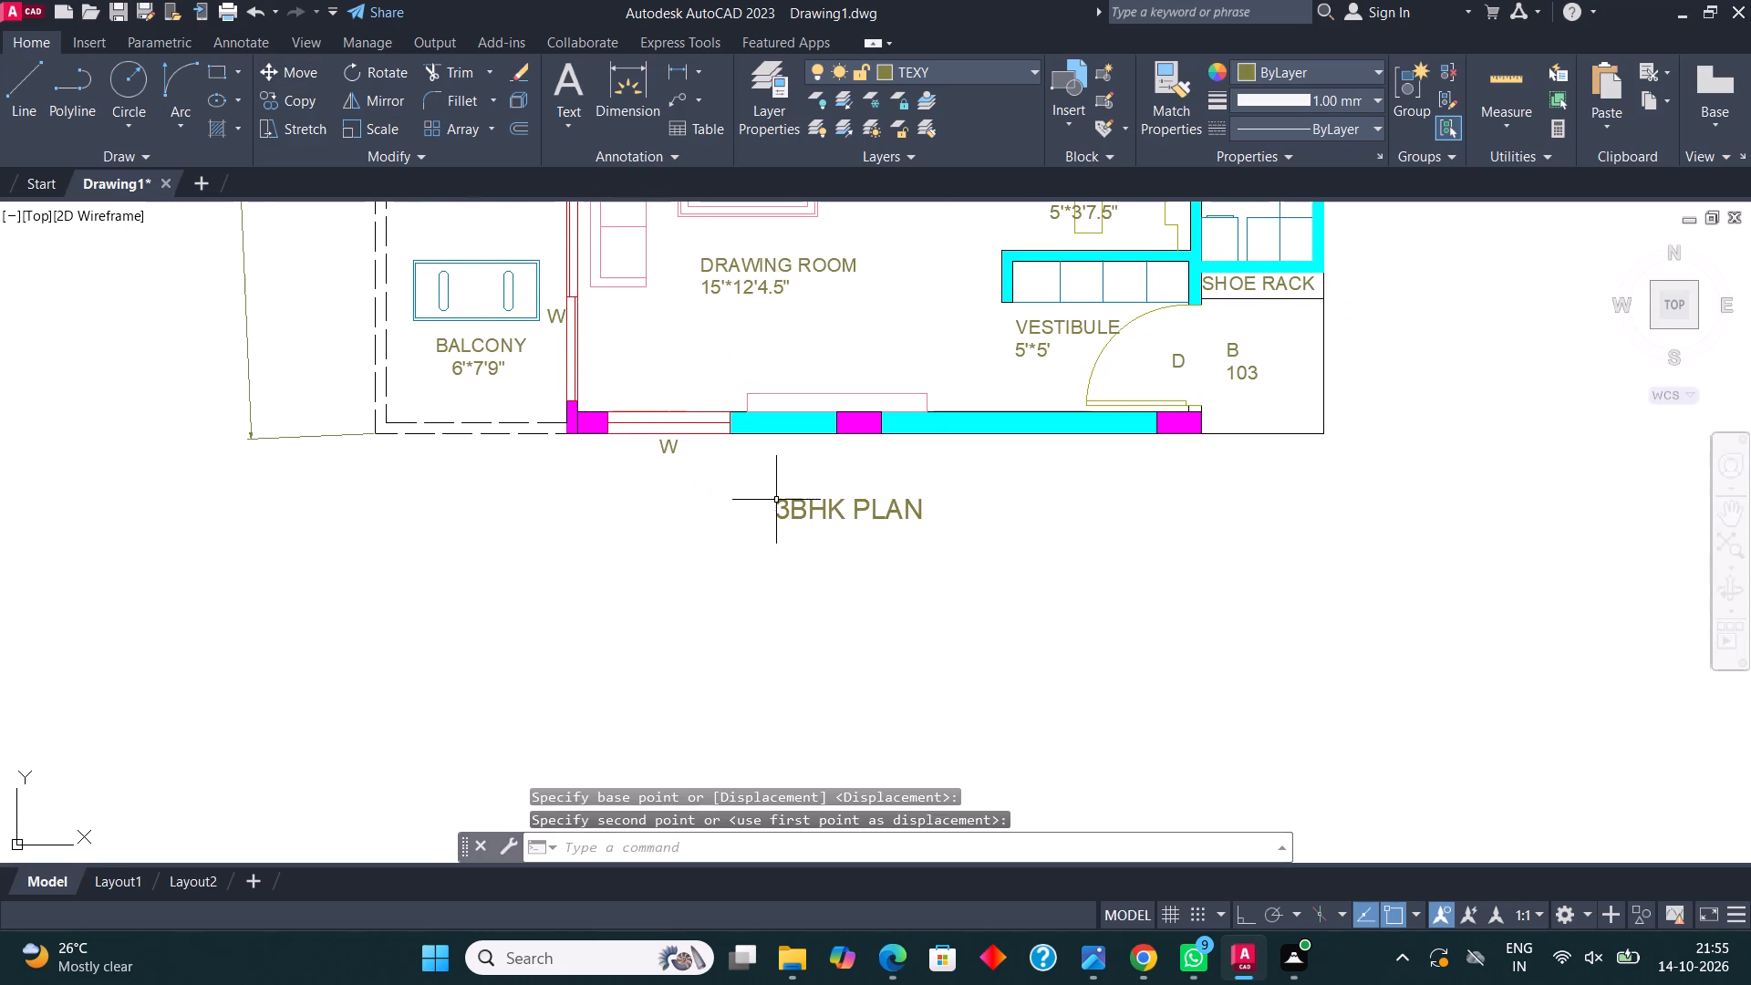
Save the drawing in the Downloads folder under the file name 3BHK PLAN 14.
scroll(616, 529, "down", 1)
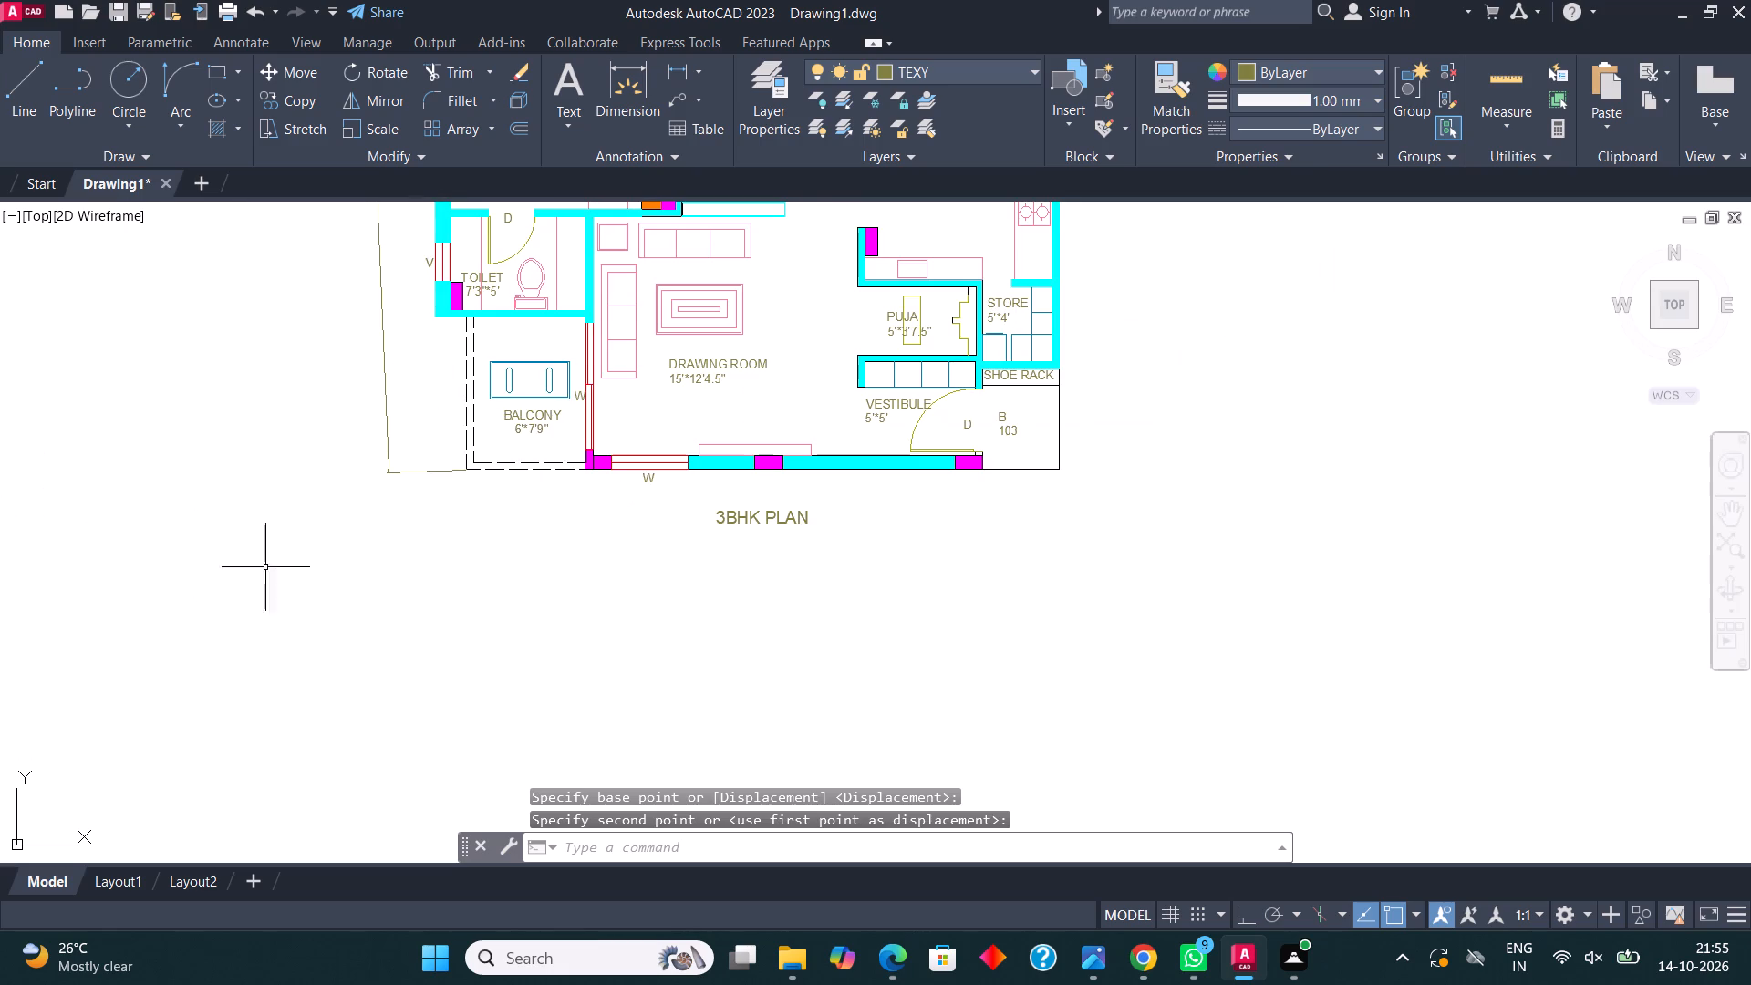
middle_click_drag(523, 376, 556, 458)
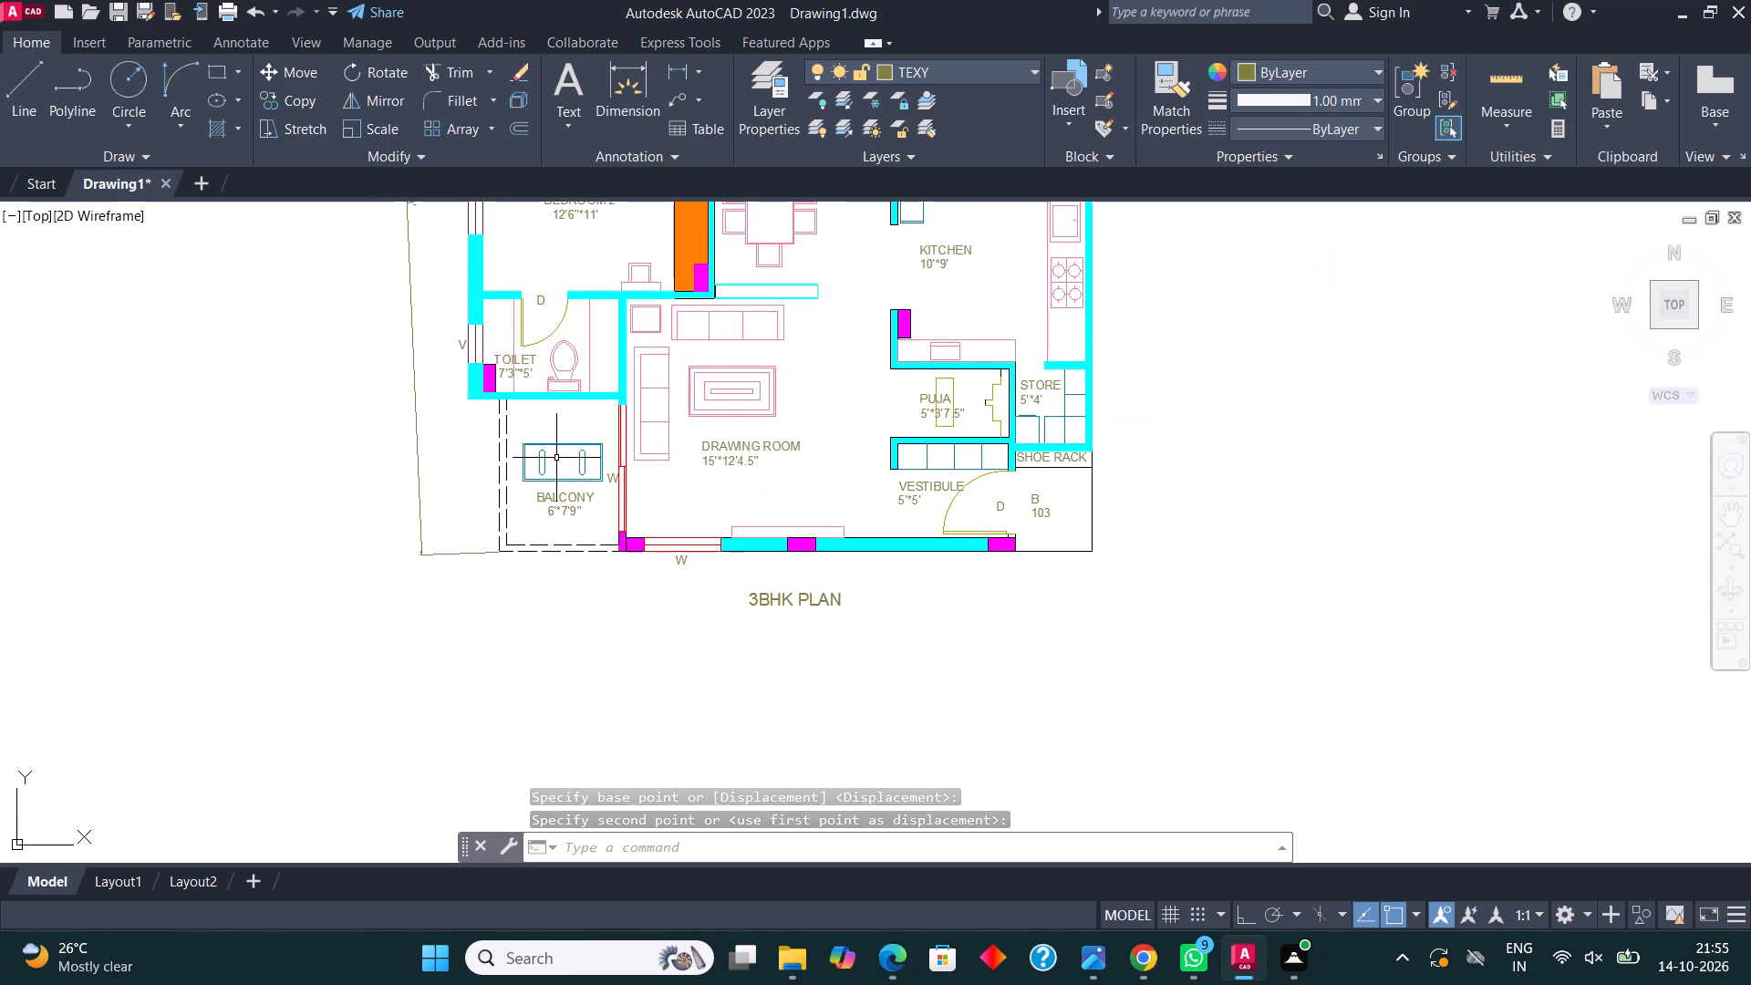
middle_click_drag(824, 388, 842, 627)
middle_click_drag(844, 467, 865, 617)
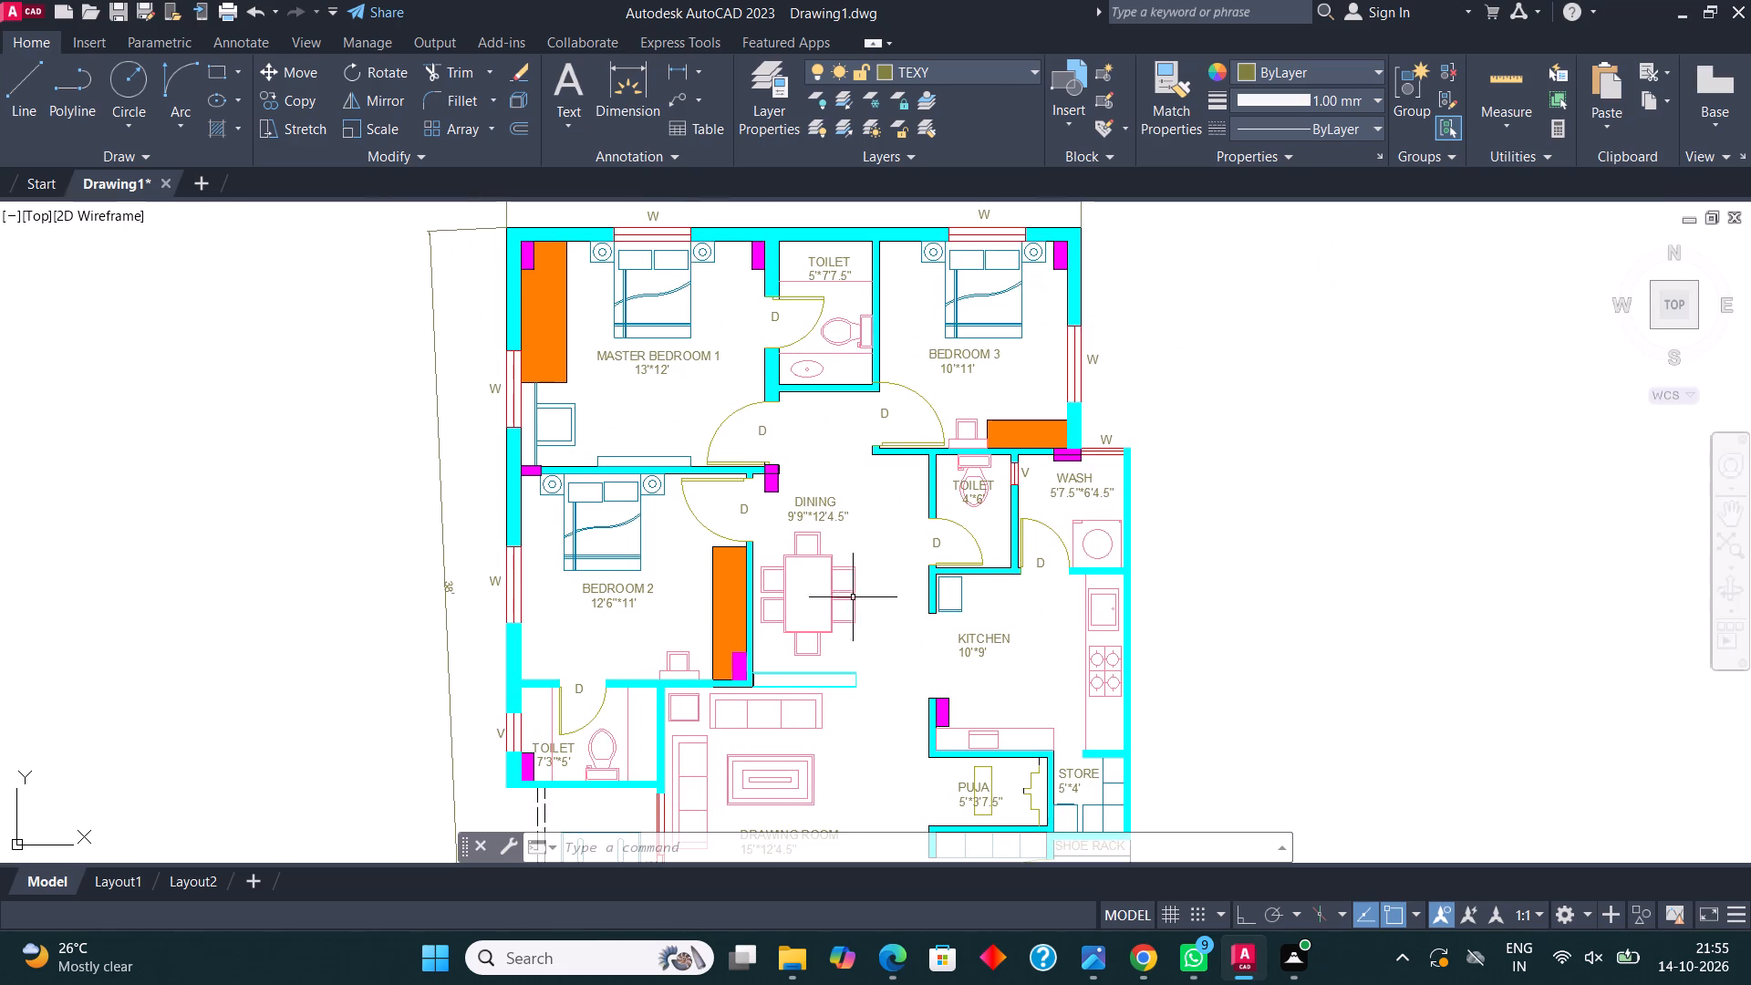
scroll(825, 549, "down", 1)
middle_click_drag(825, 549, 807, 527)
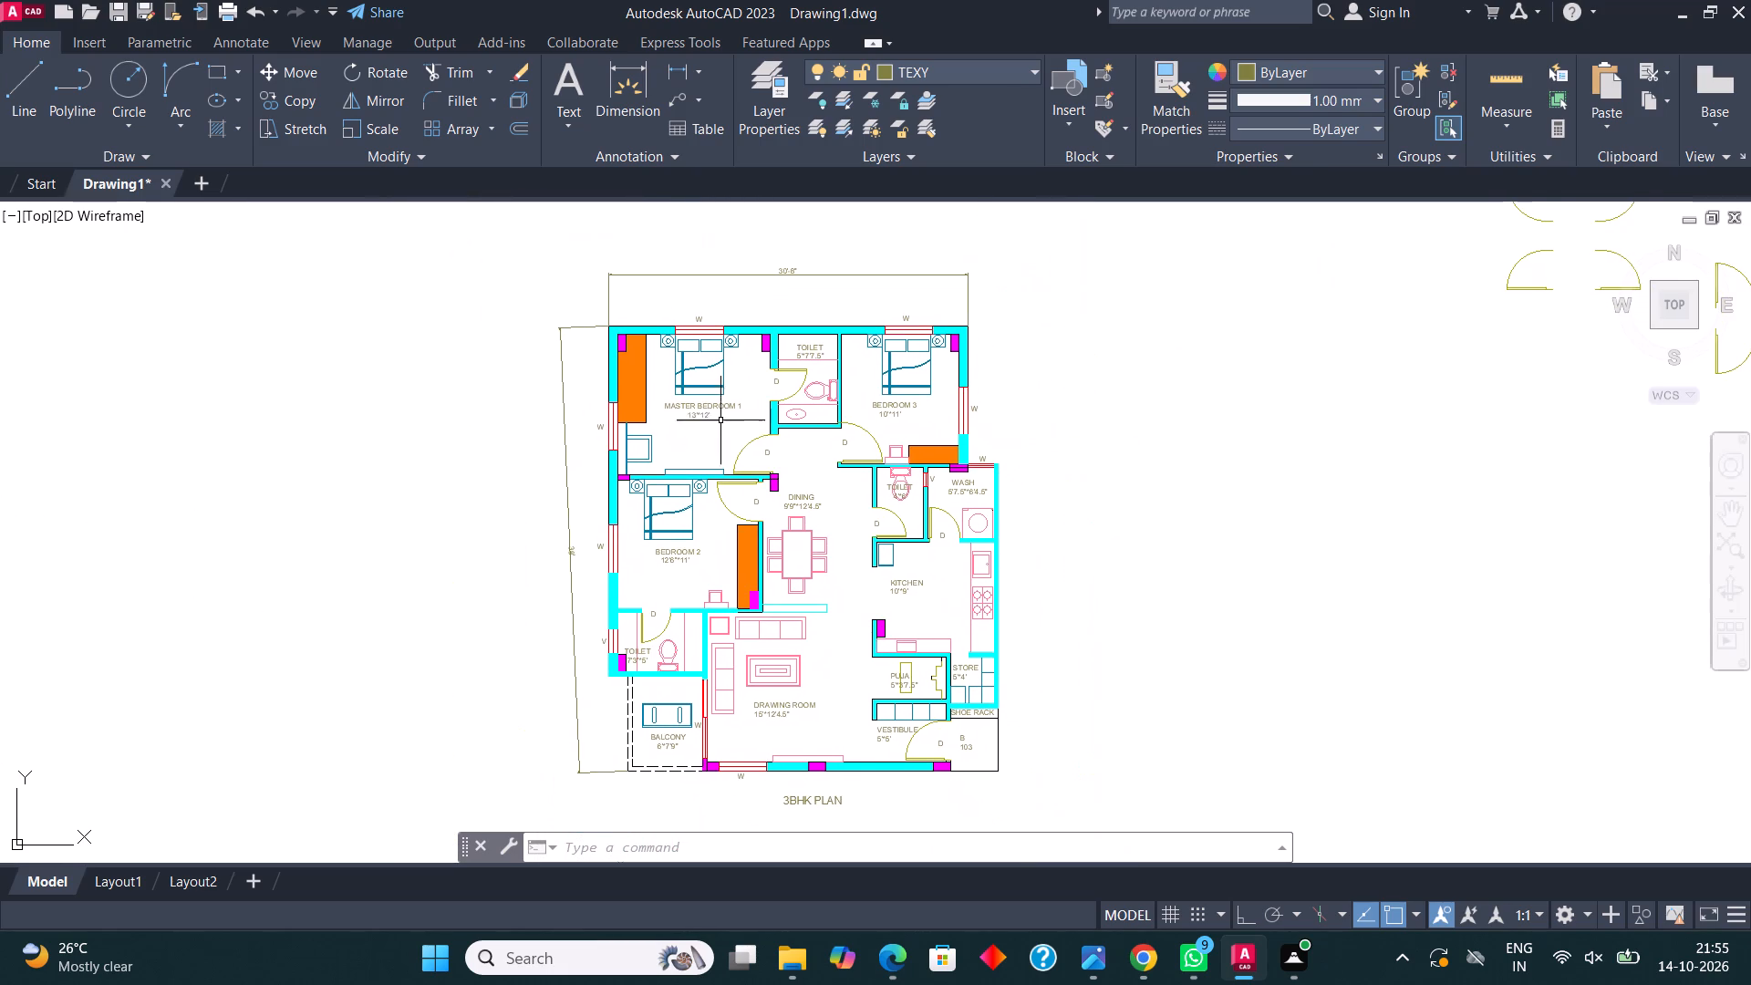
key("ctrl+s")
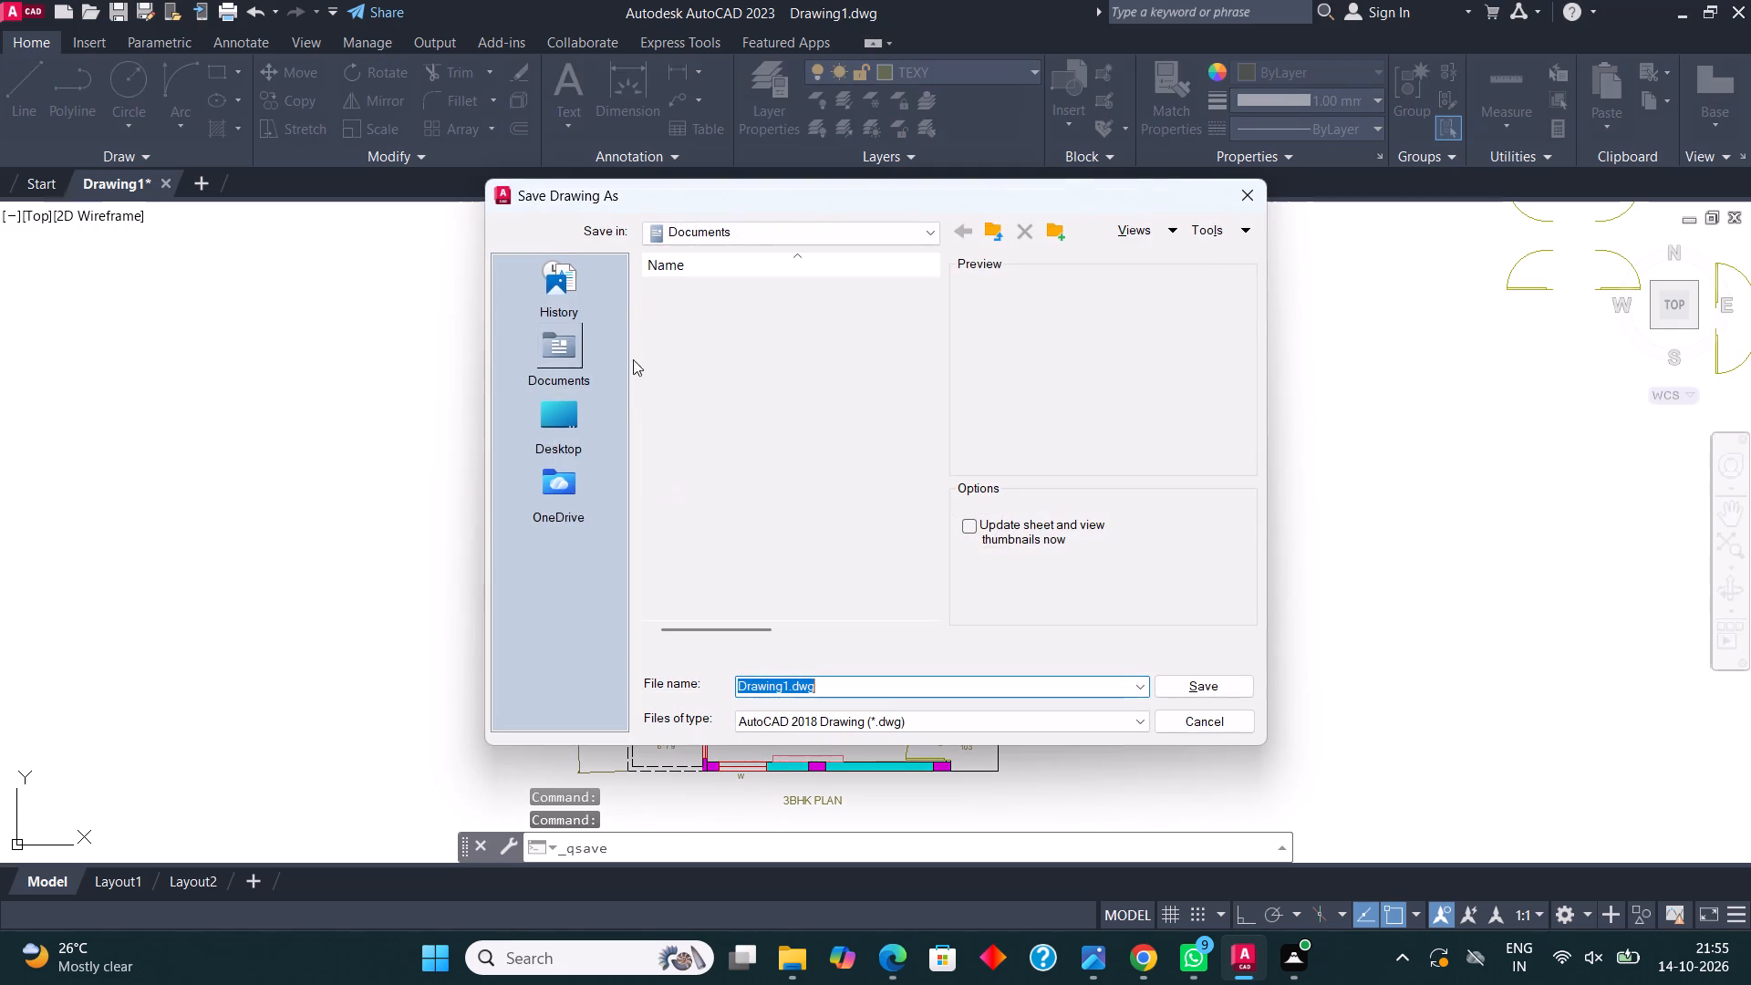
left_click(761, 233)
left_click(744, 430)
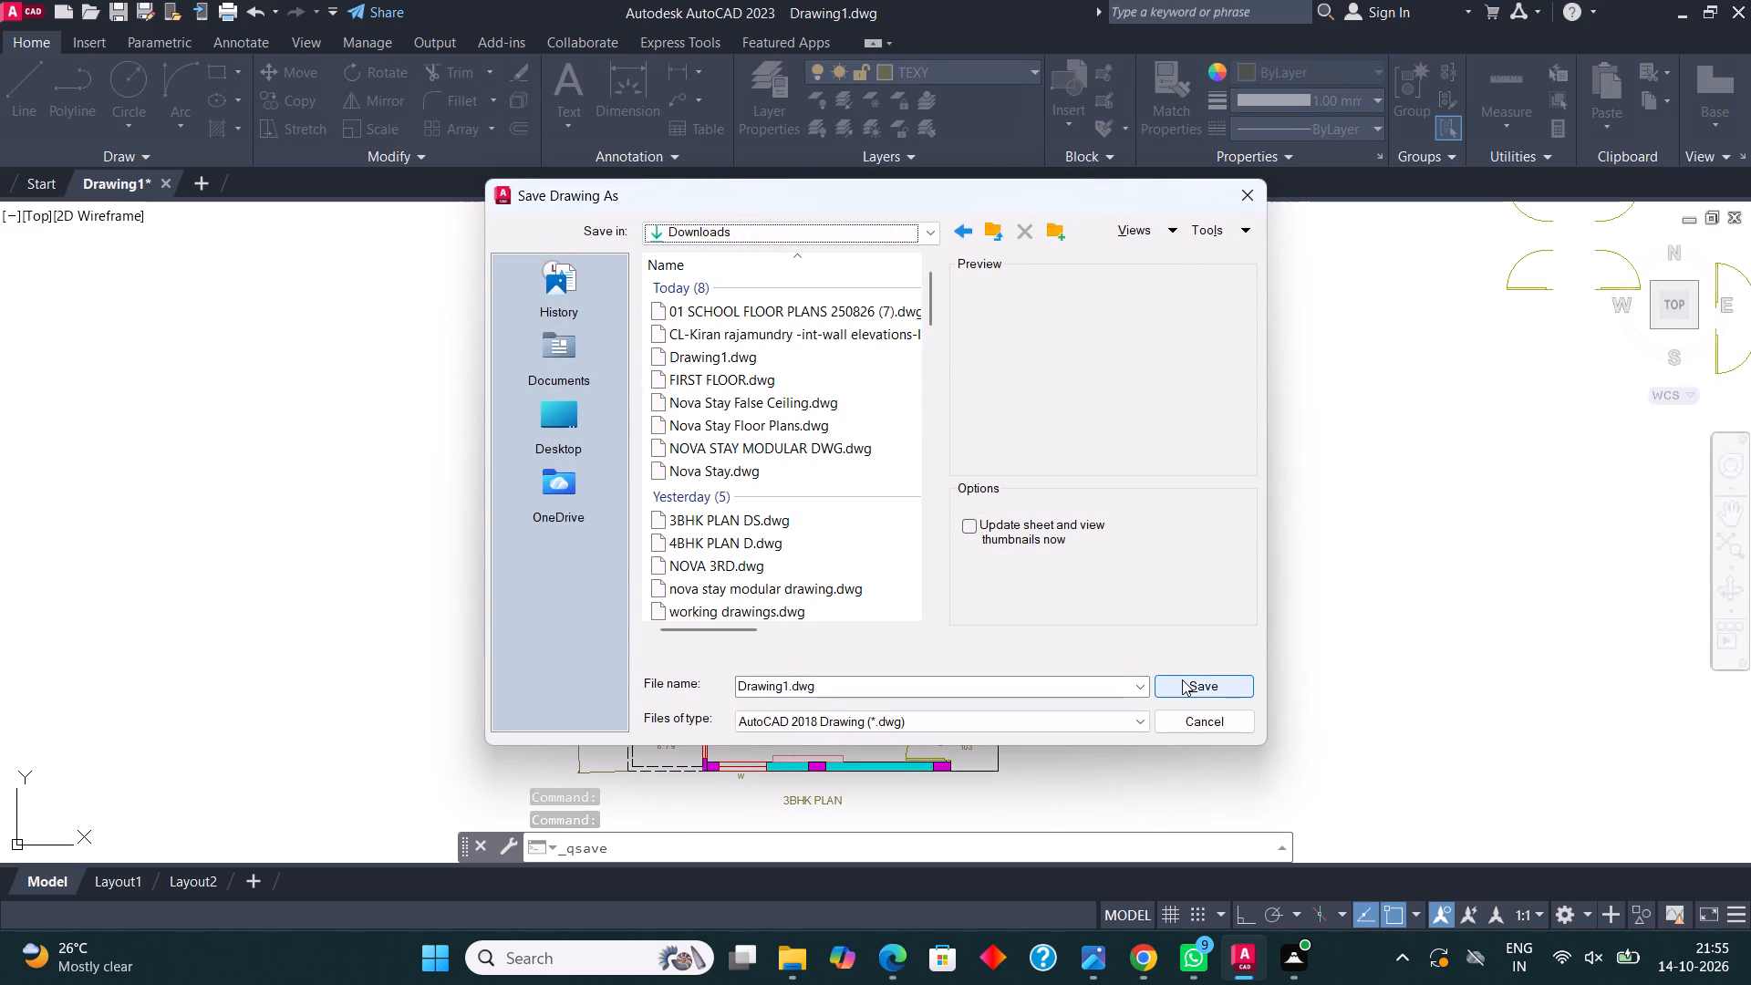
left_click(844, 689)
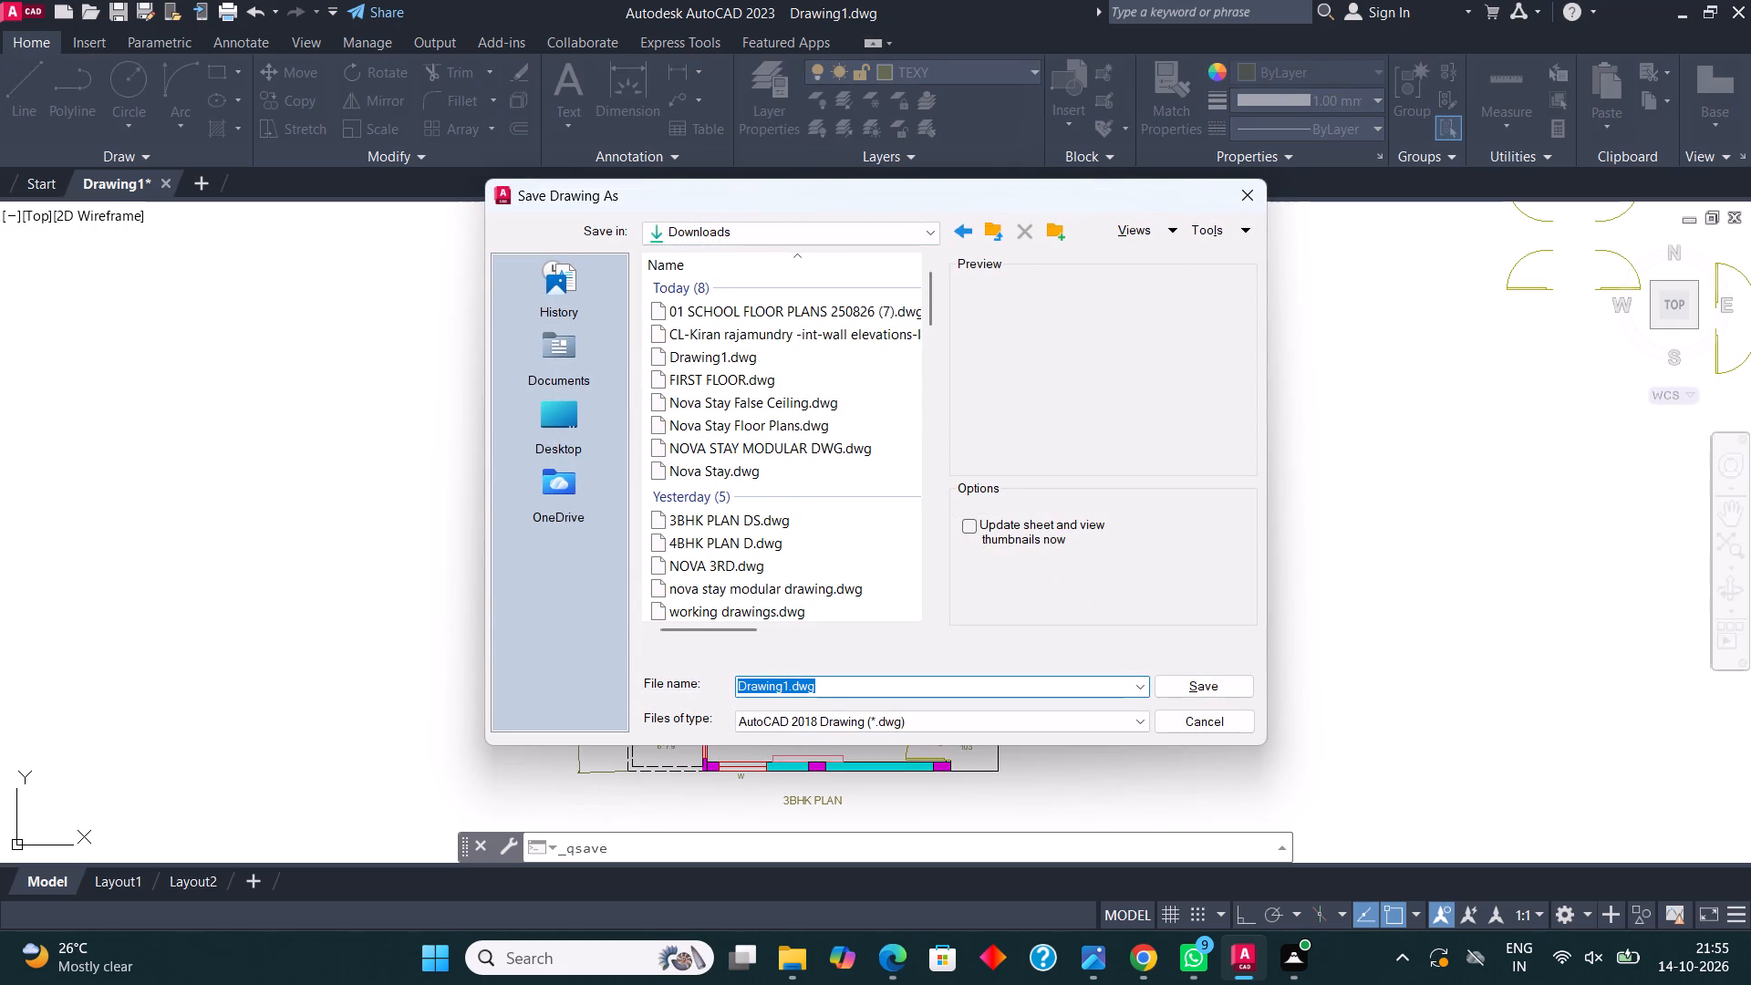
type("3BHK")
key("space")
type("PLAN")
key("space")
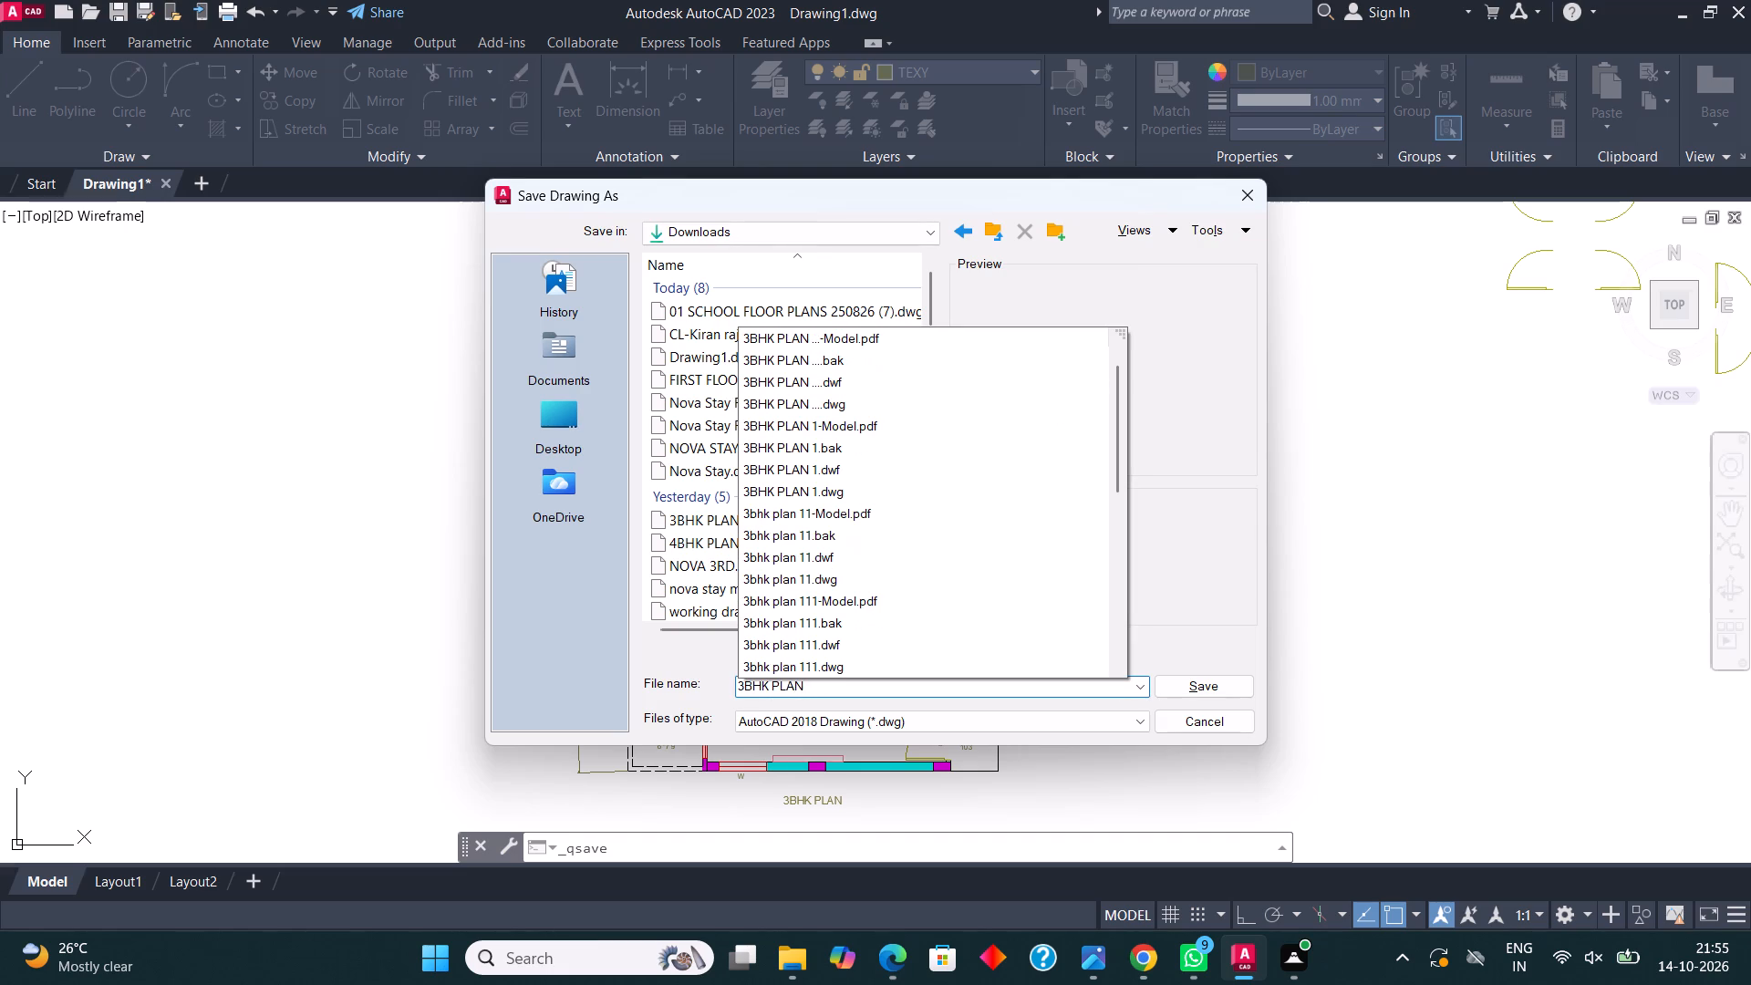
key("1")
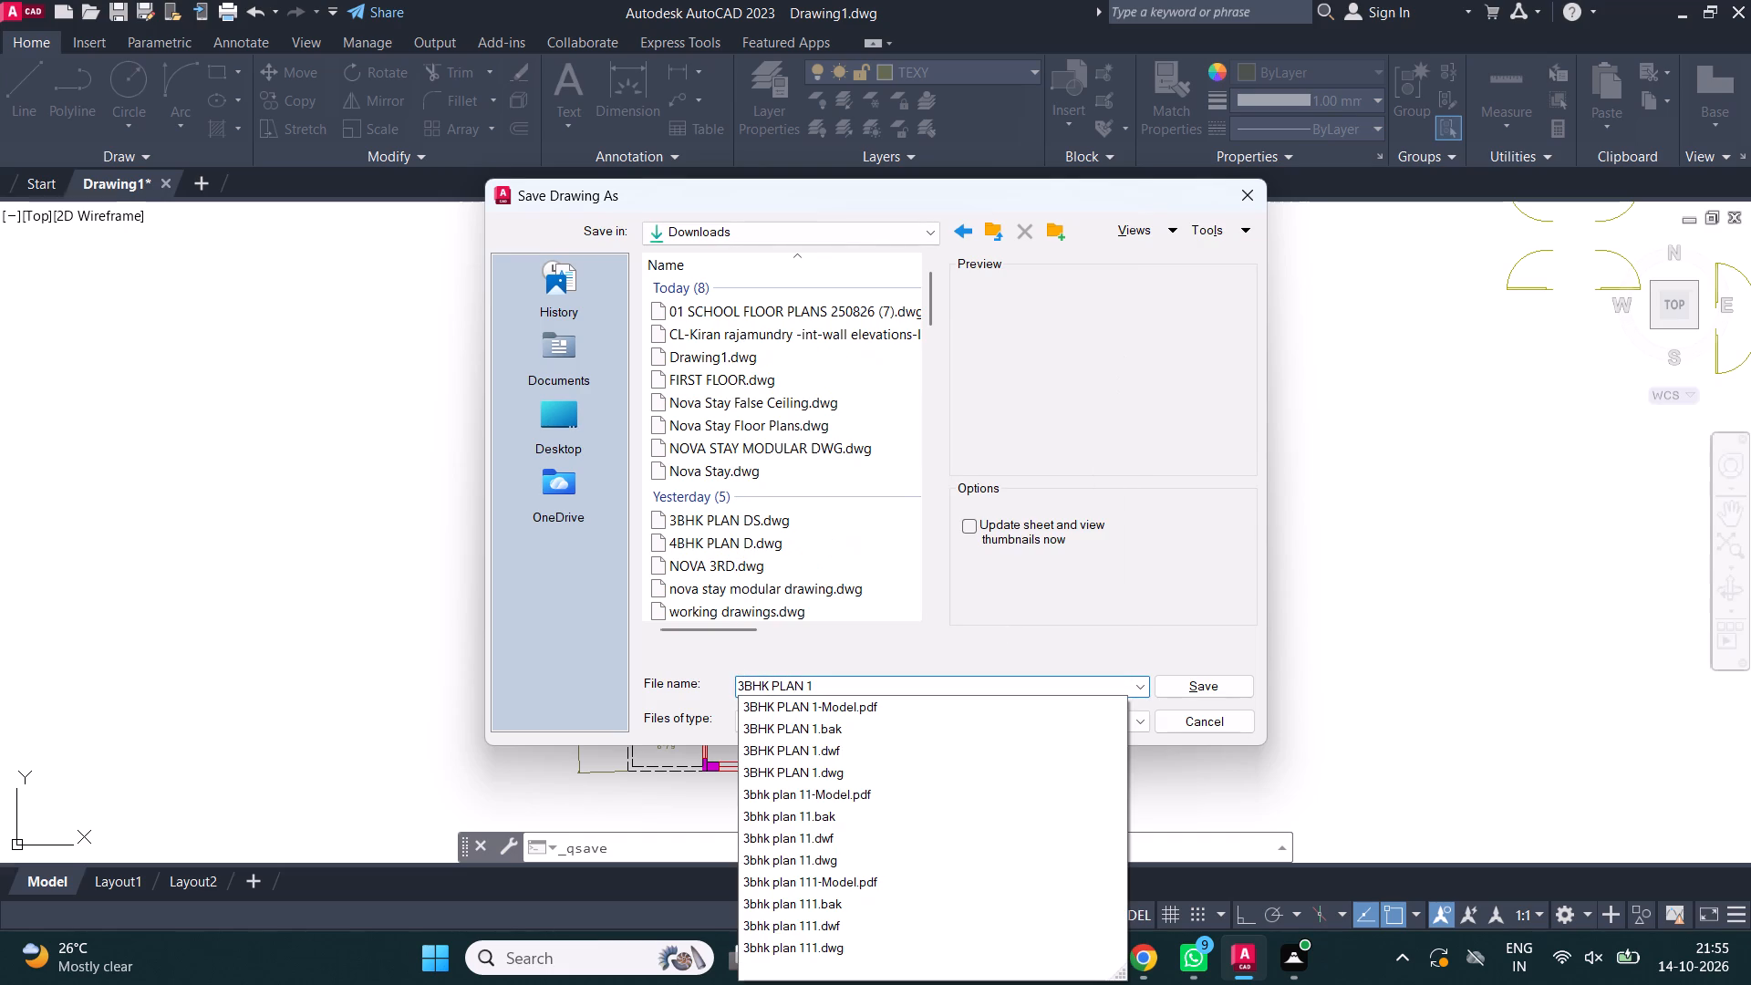
key("4")
left_click(1197, 688)
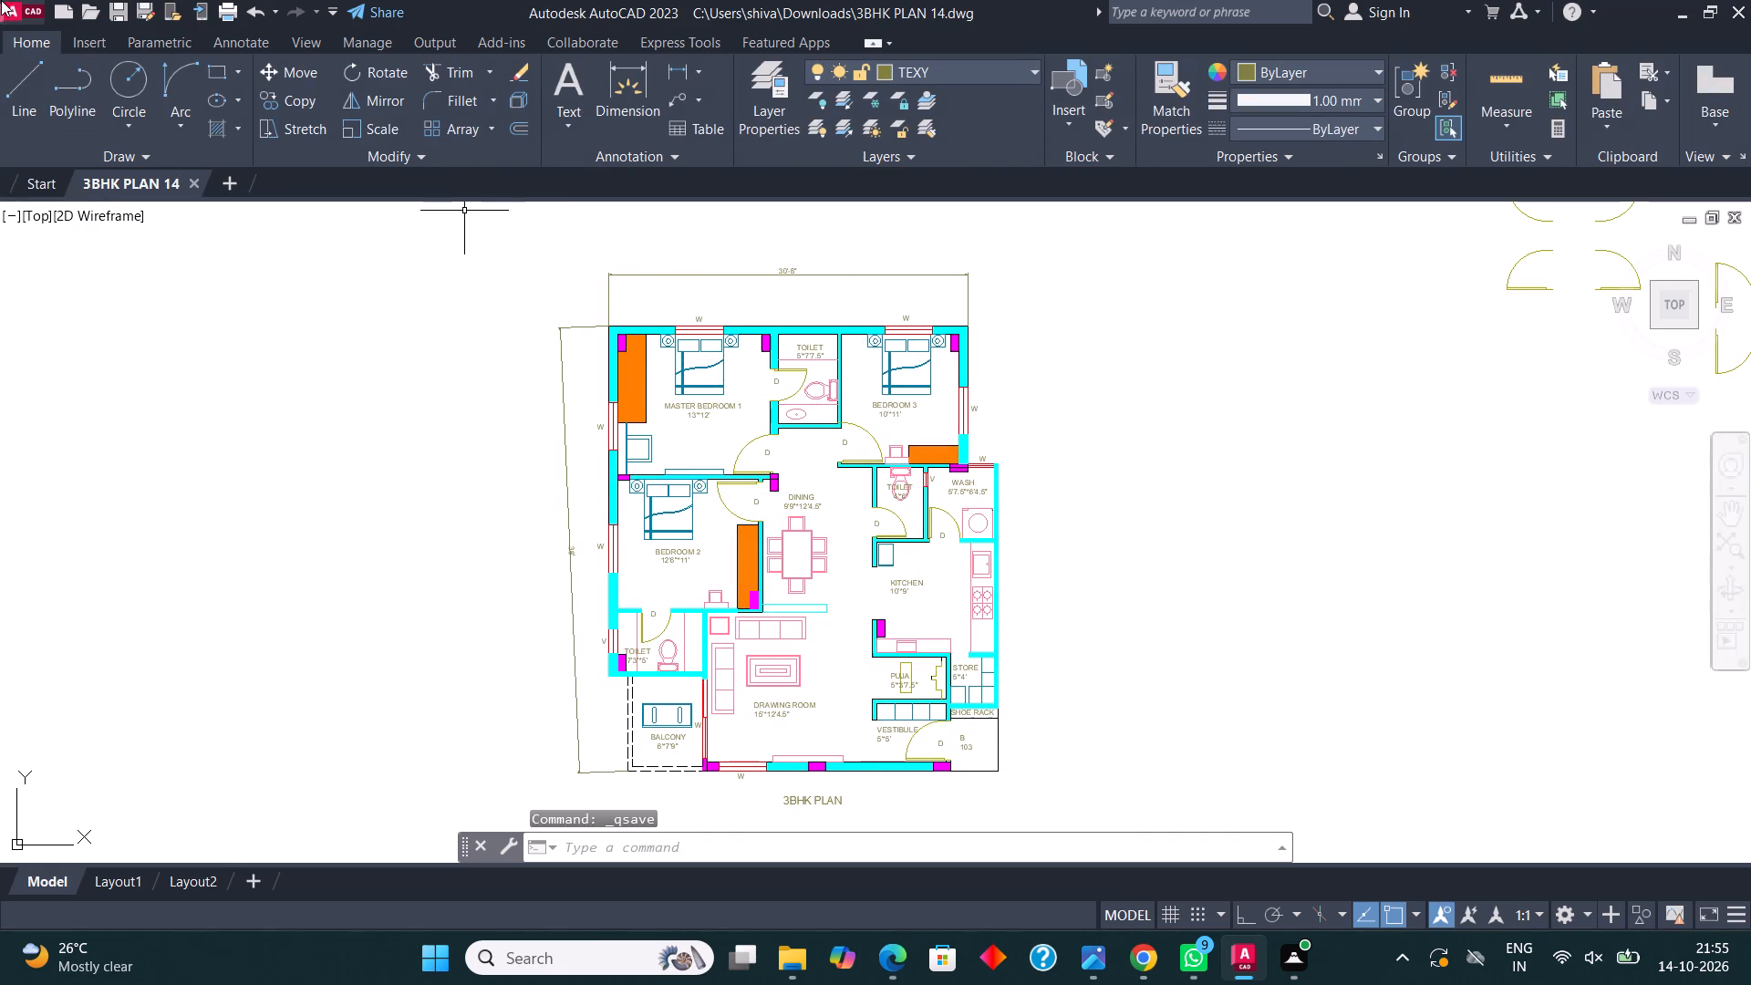
Start plotting the drawing with AutoCAD PDF (High Quality Print).pc3 as the plotter.
left_click(2, 0)
left_click(87, 520)
left_click(689, 311)
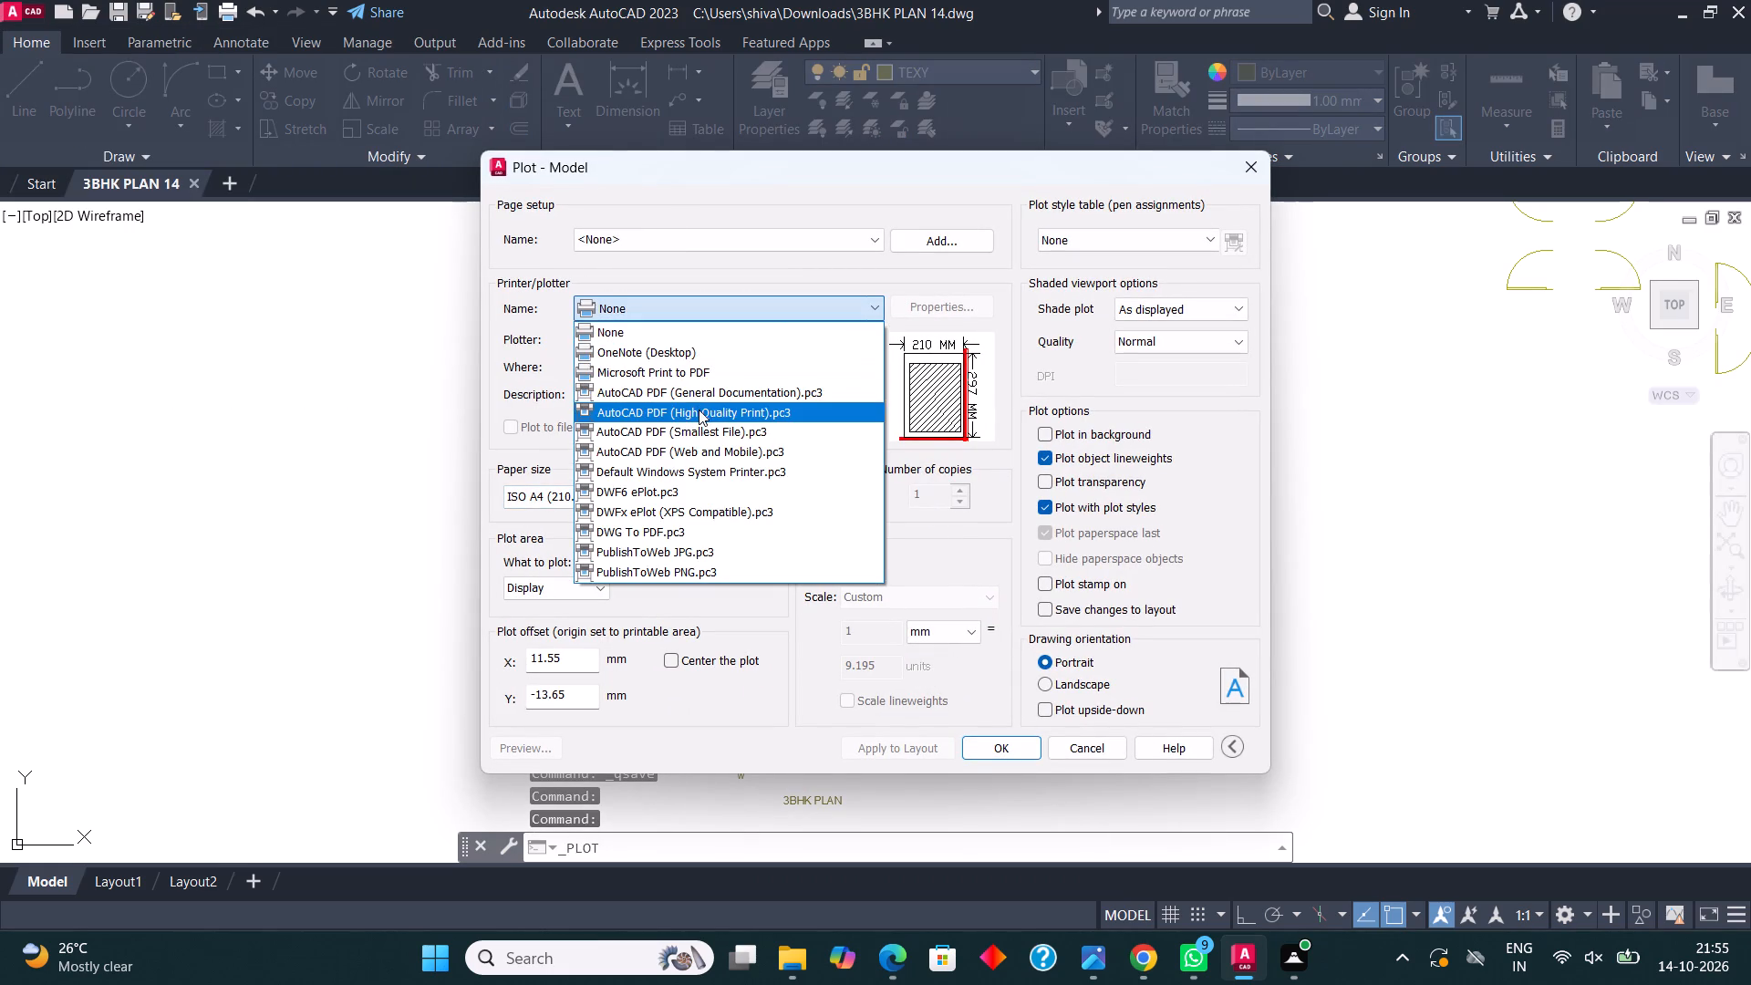
left_click(699, 410)
Set the plot area to a window around the whole floor plan and its dimensions, centre the plot and apply it to the layout.
left_click(577, 584)
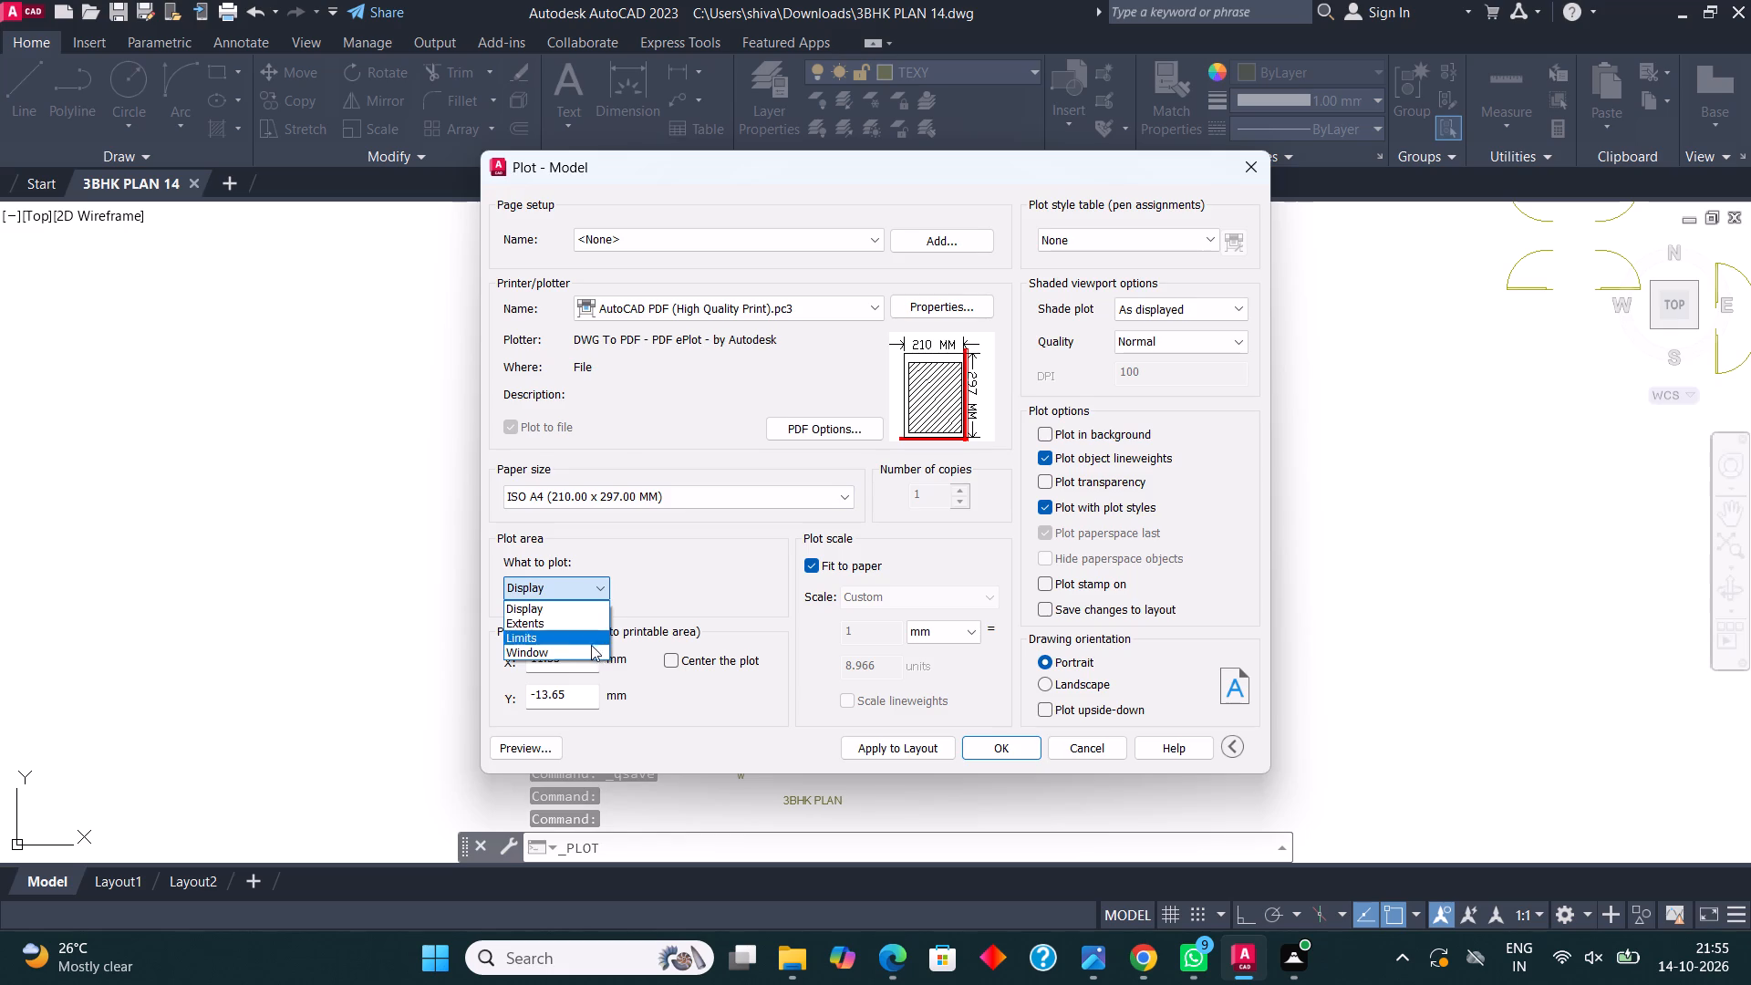
left_click(573, 647)
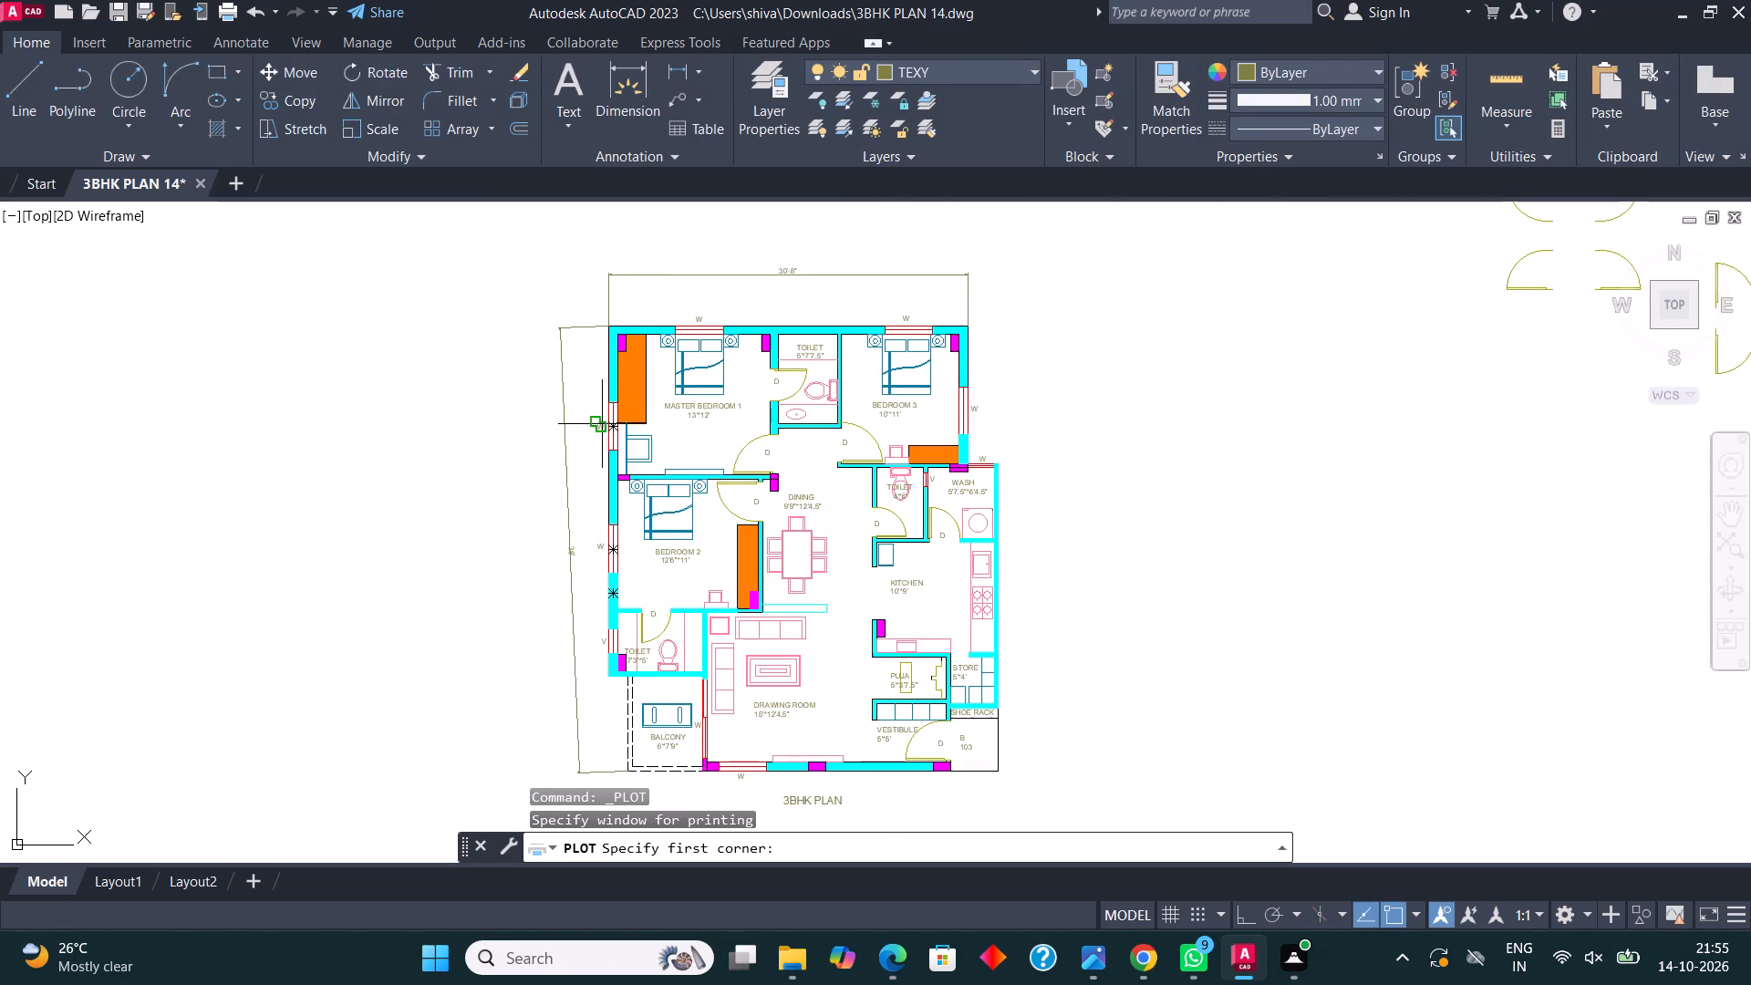
middle_click_drag(475, 459, 491, 418)
left_click_drag(1042, 800, 1010, 723)
left_click_drag(852, 543, 729, 423)
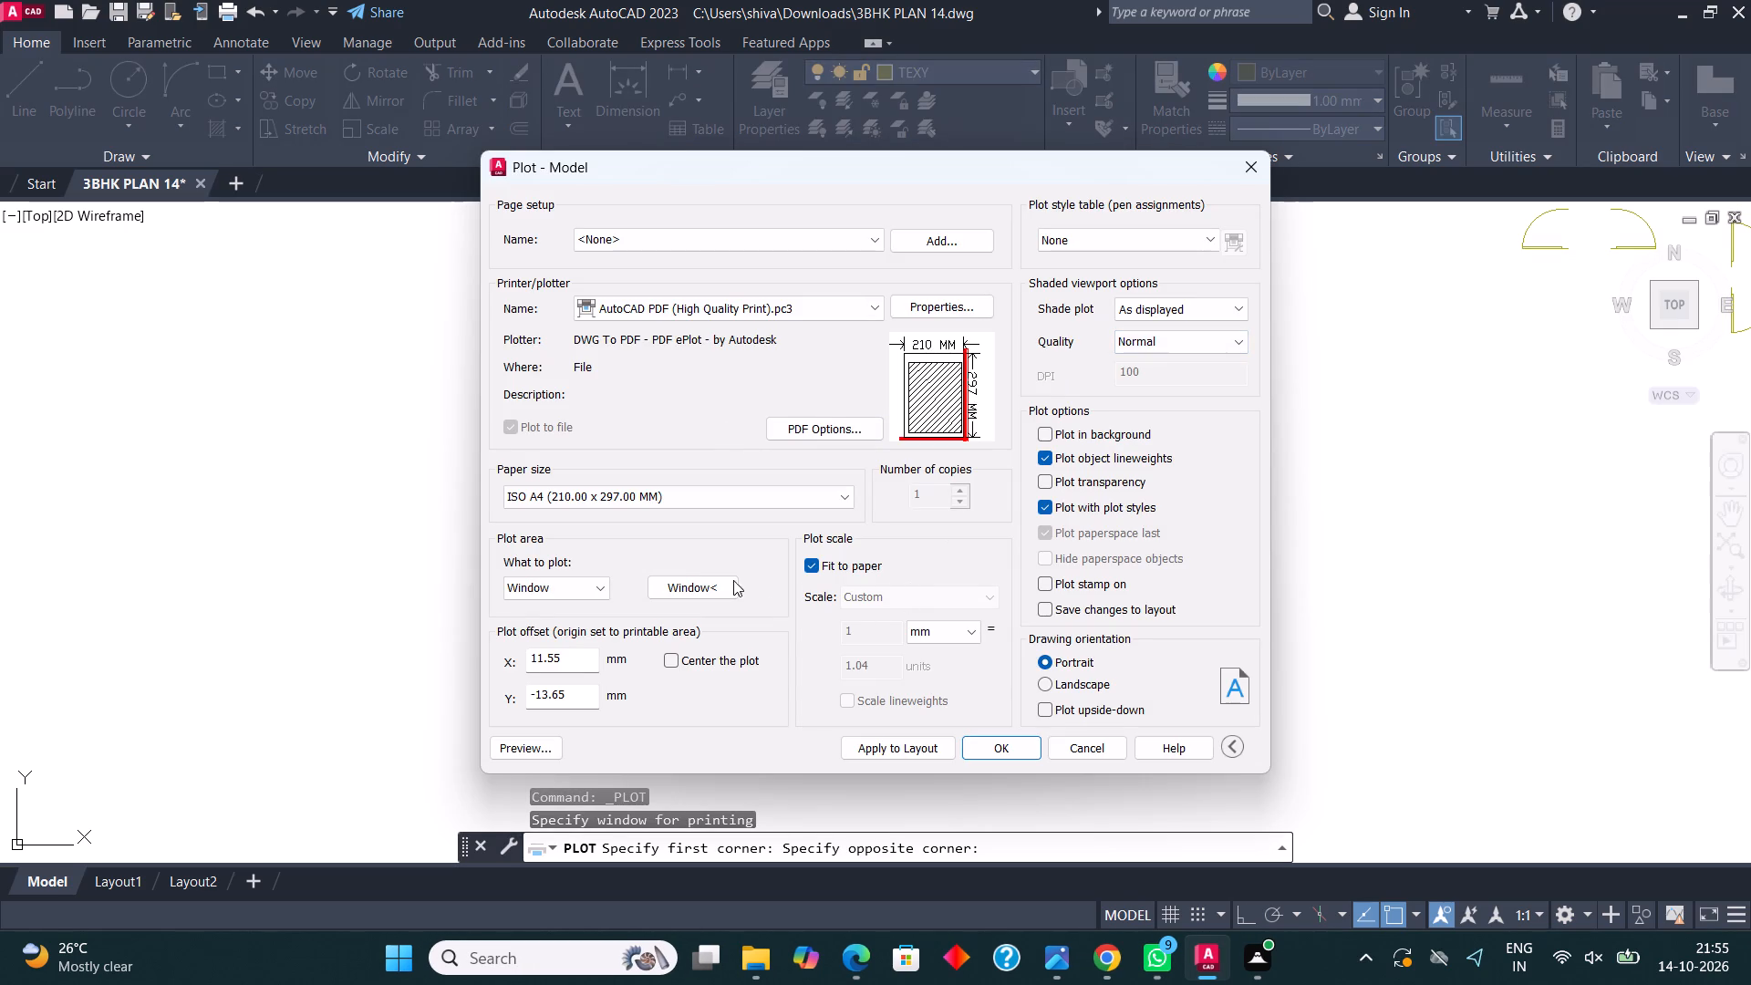
left_click(703, 584)
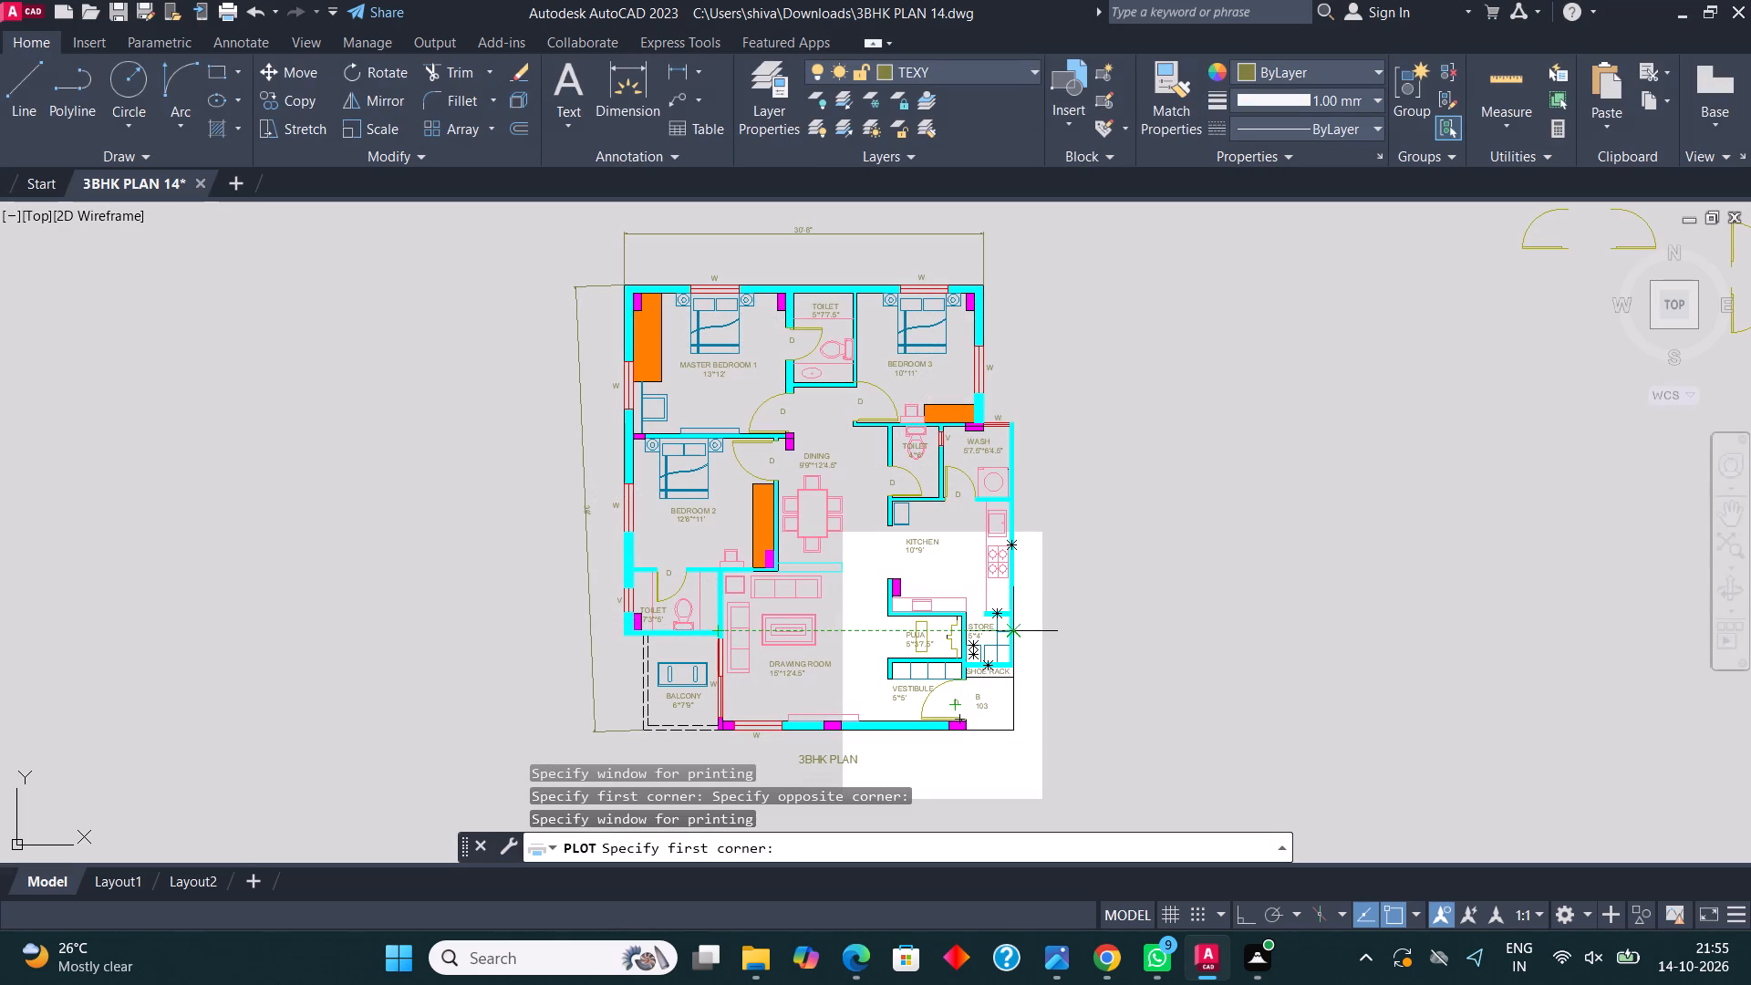
left_click_drag(1027, 754, 602, 353)
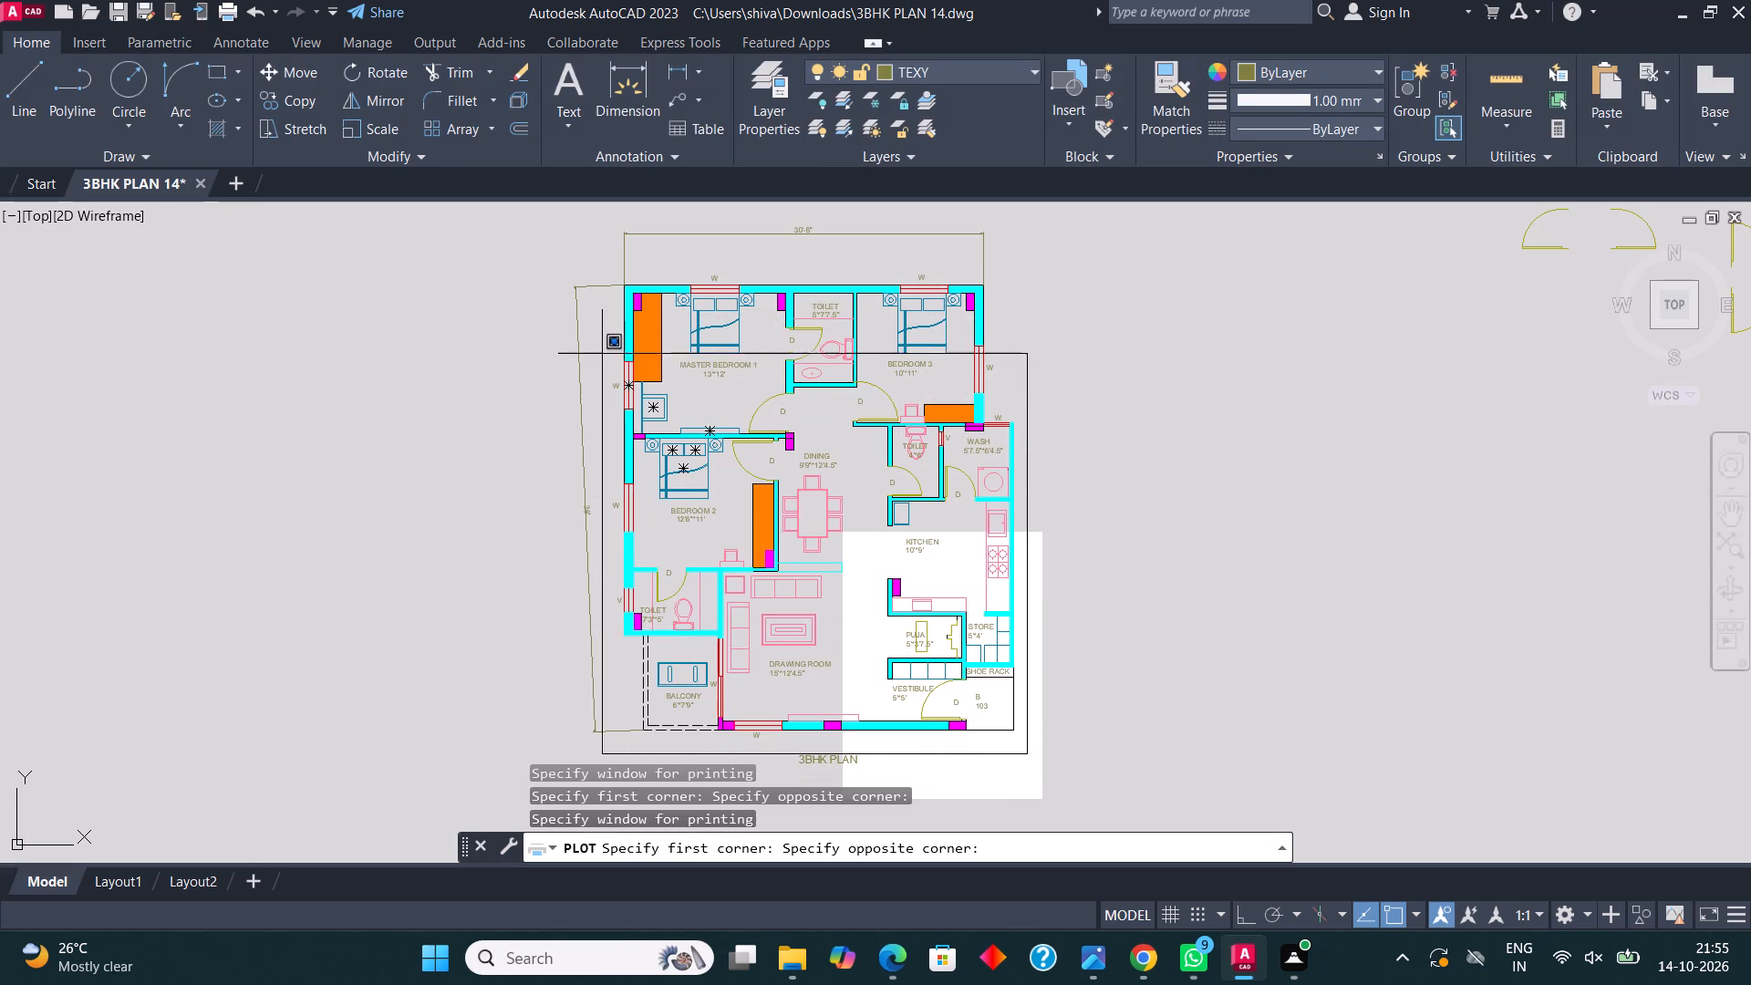
left_click_drag(602, 353, 544, 213)
left_click(544, 213)
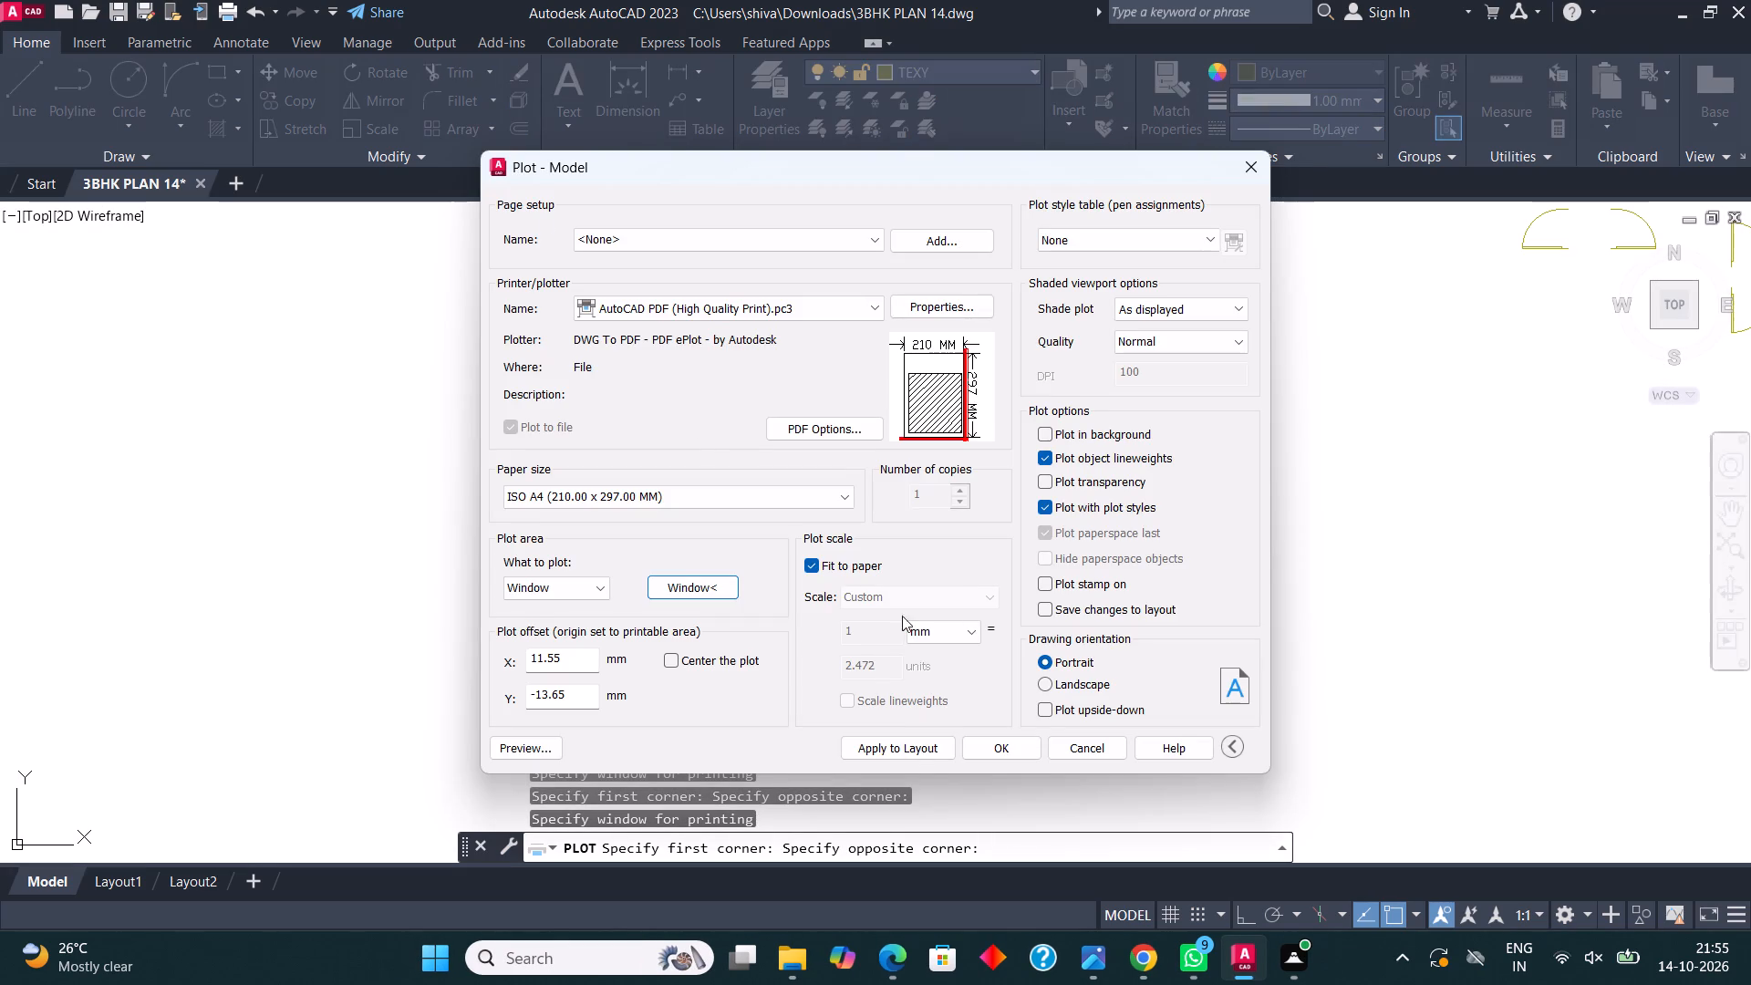
left_click(669, 663)
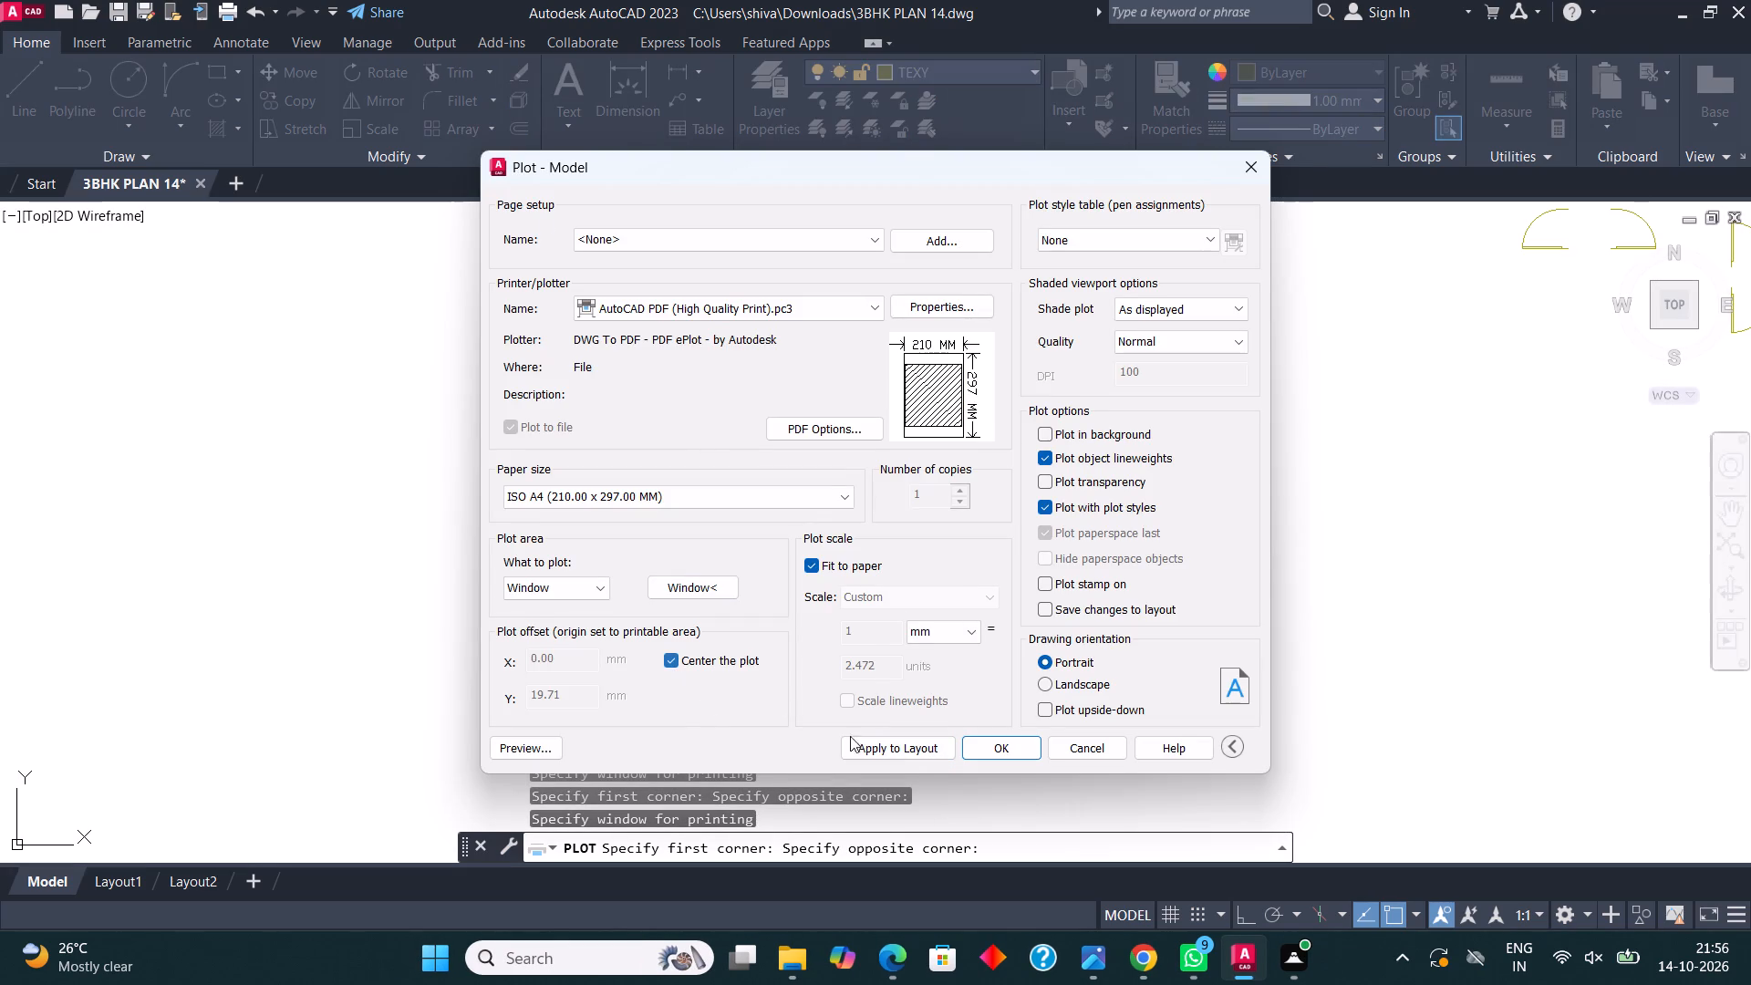
left_click(906, 743)
Plot the plan to 3BHK PLAN 14-Model.pdf in the Downloads folder and look over the output page in Edge.
left_click(997, 746)
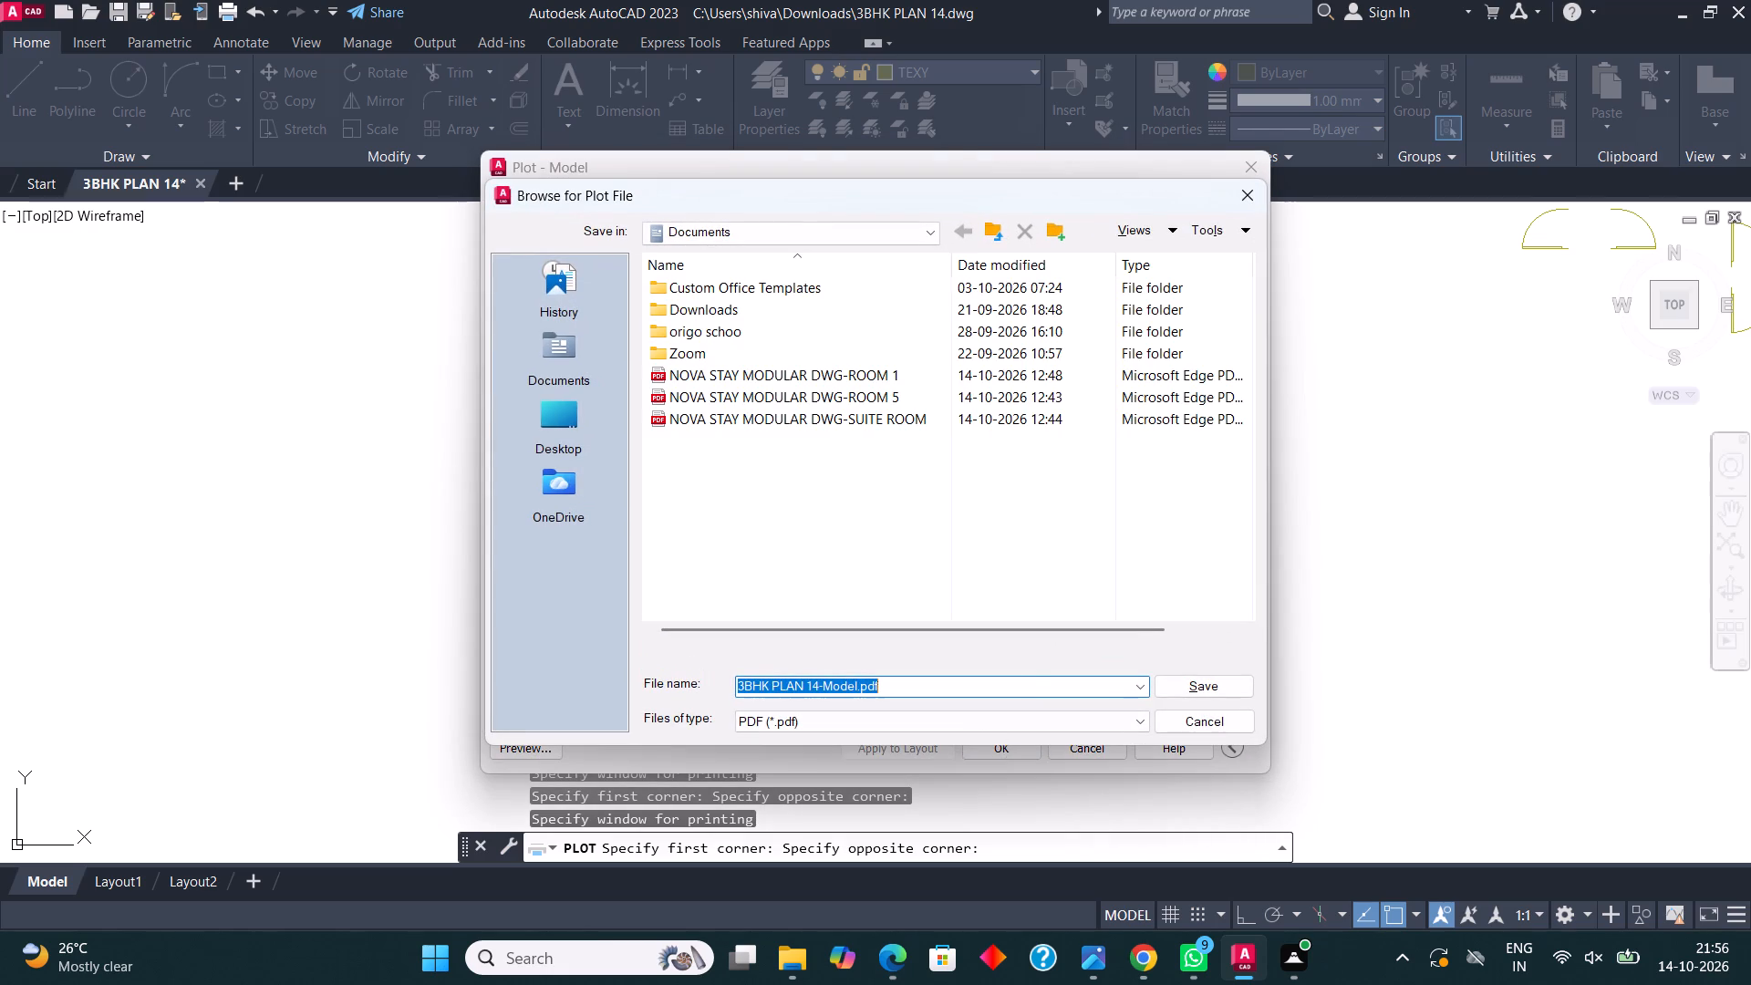
left_click(828, 226)
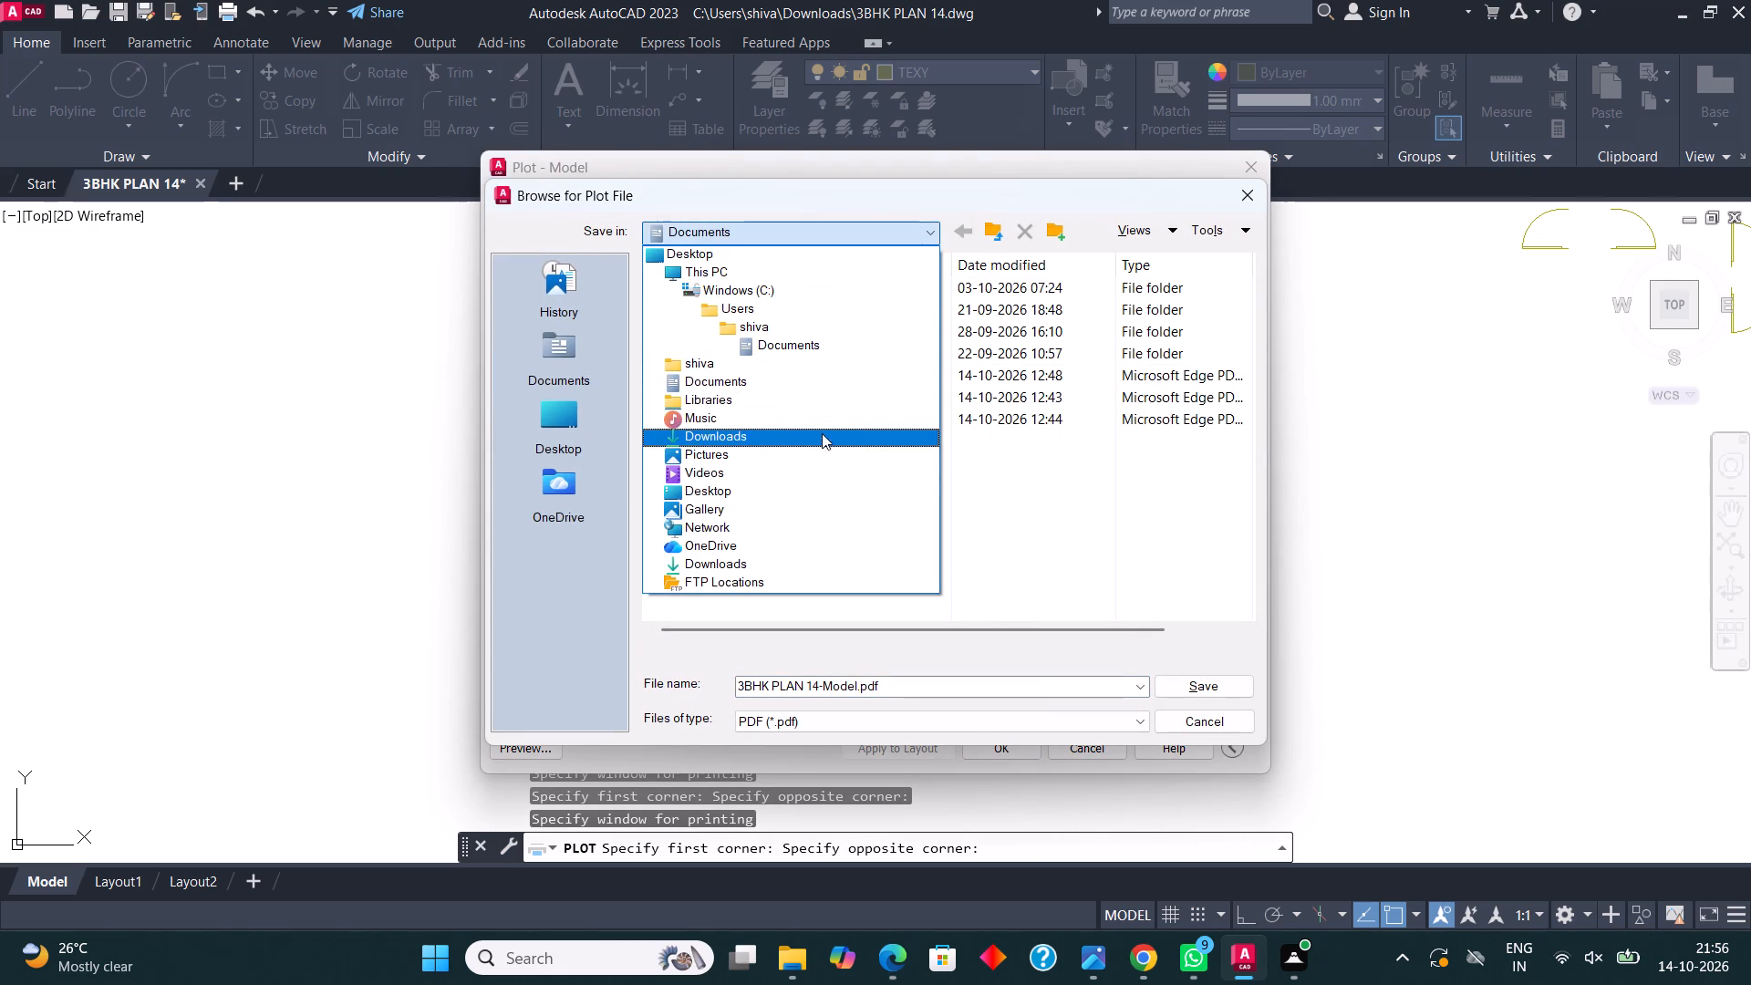
left_click(822, 438)
left_click(1200, 673)
left_click(1202, 687)
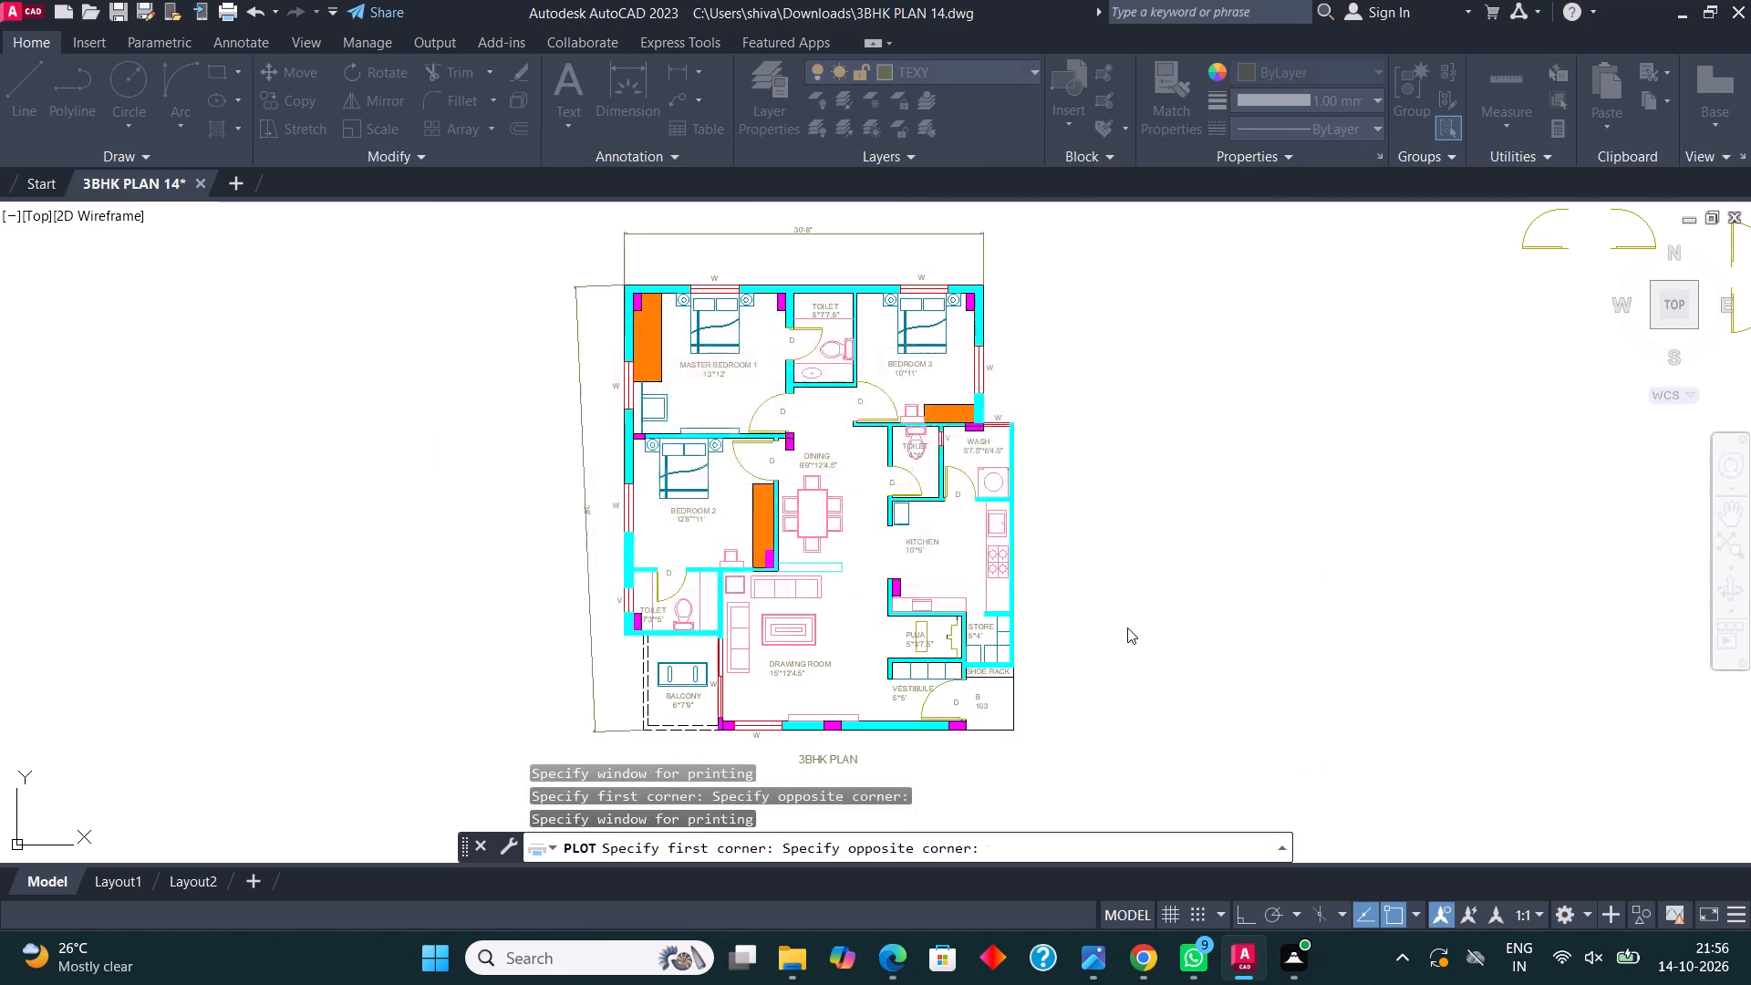
scroll(875, 461, "down", 4)
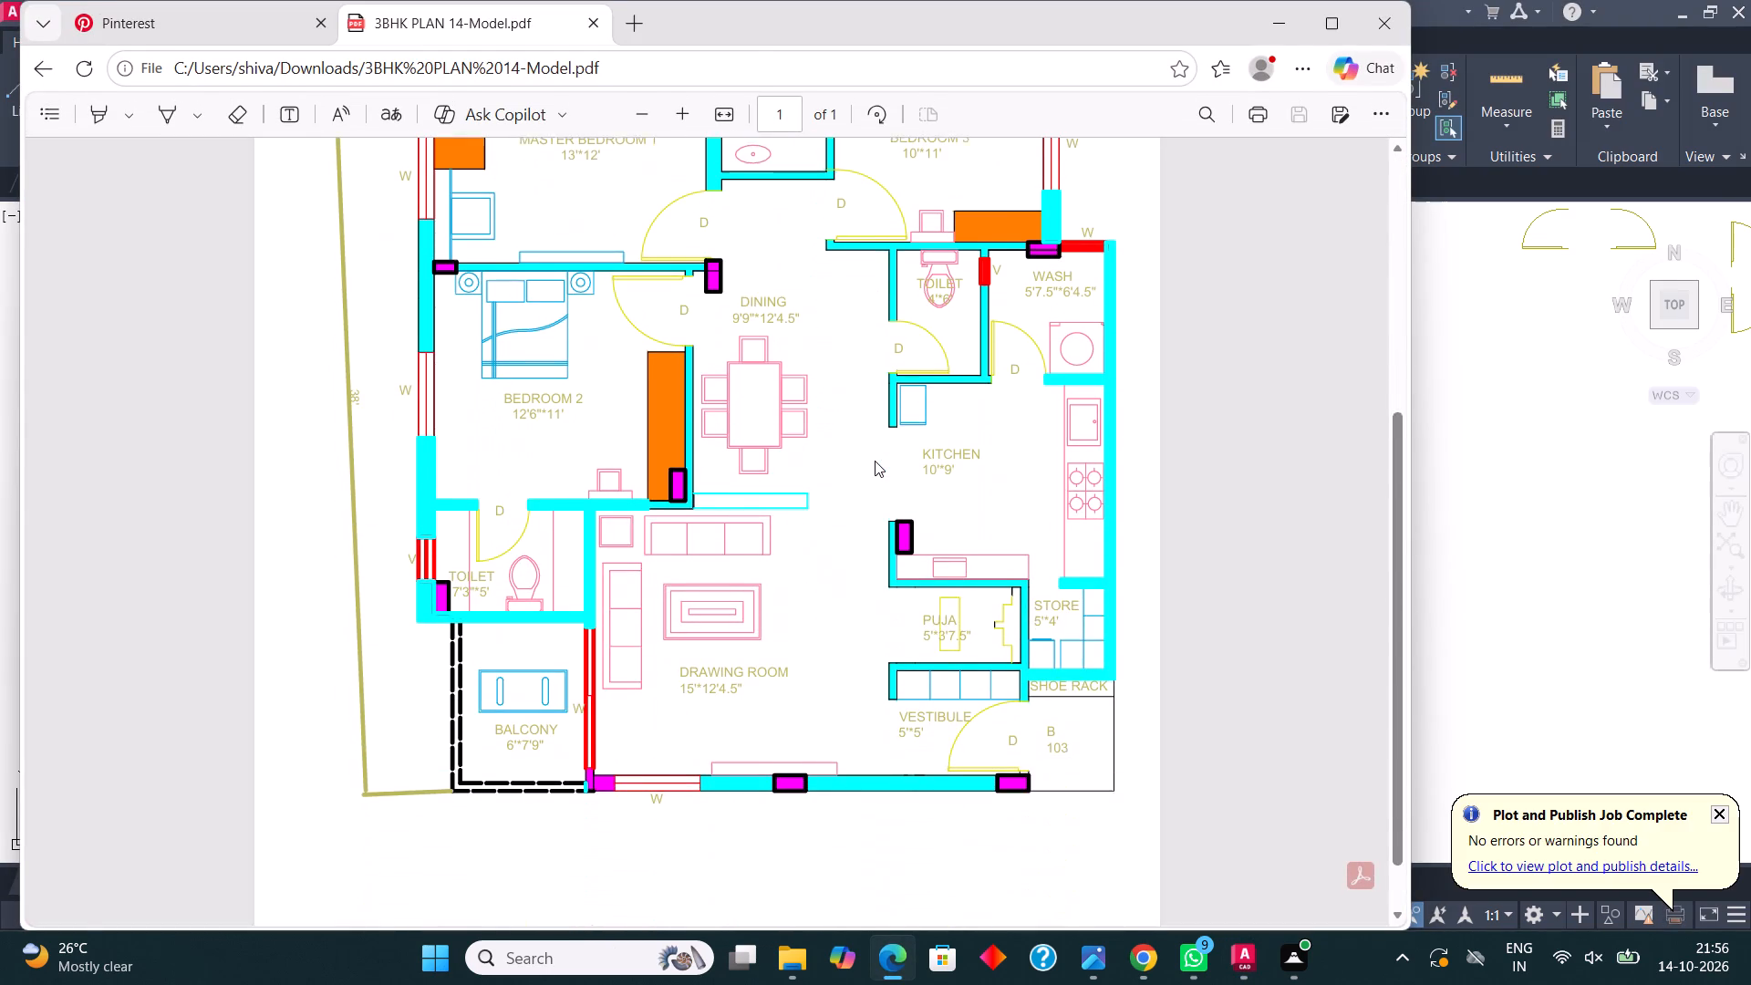
scroll(888, 522, "up", 5)
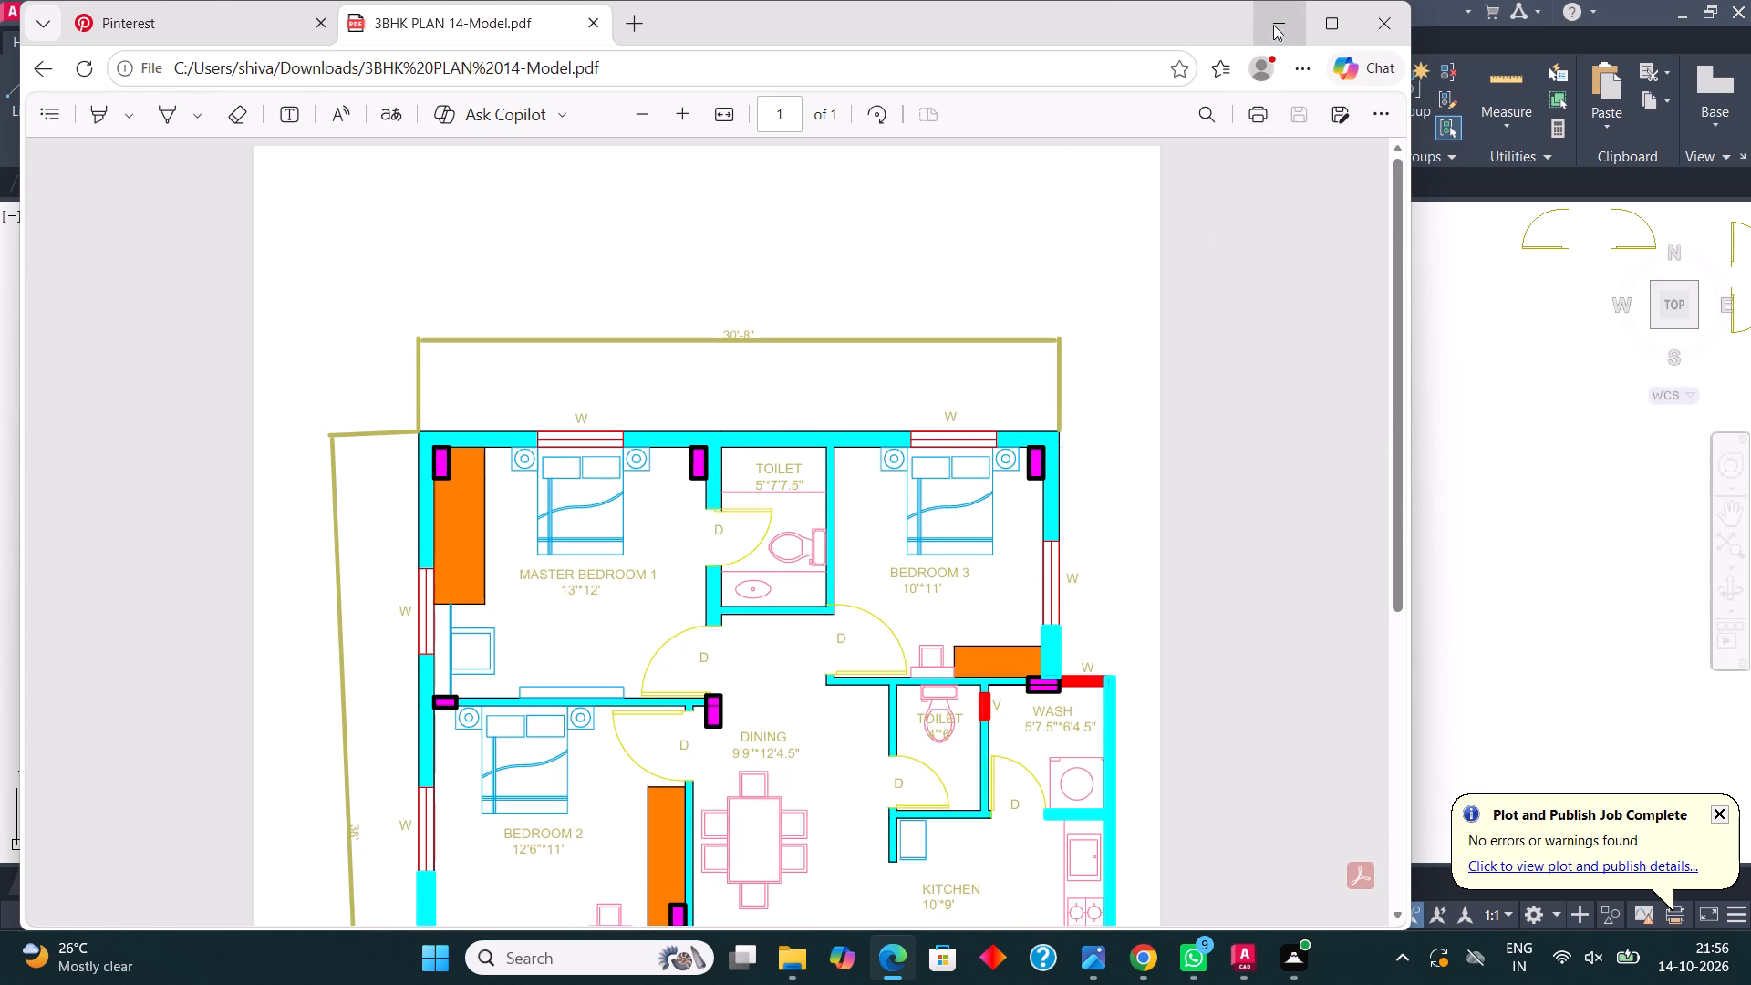
left_click(1273, 25)
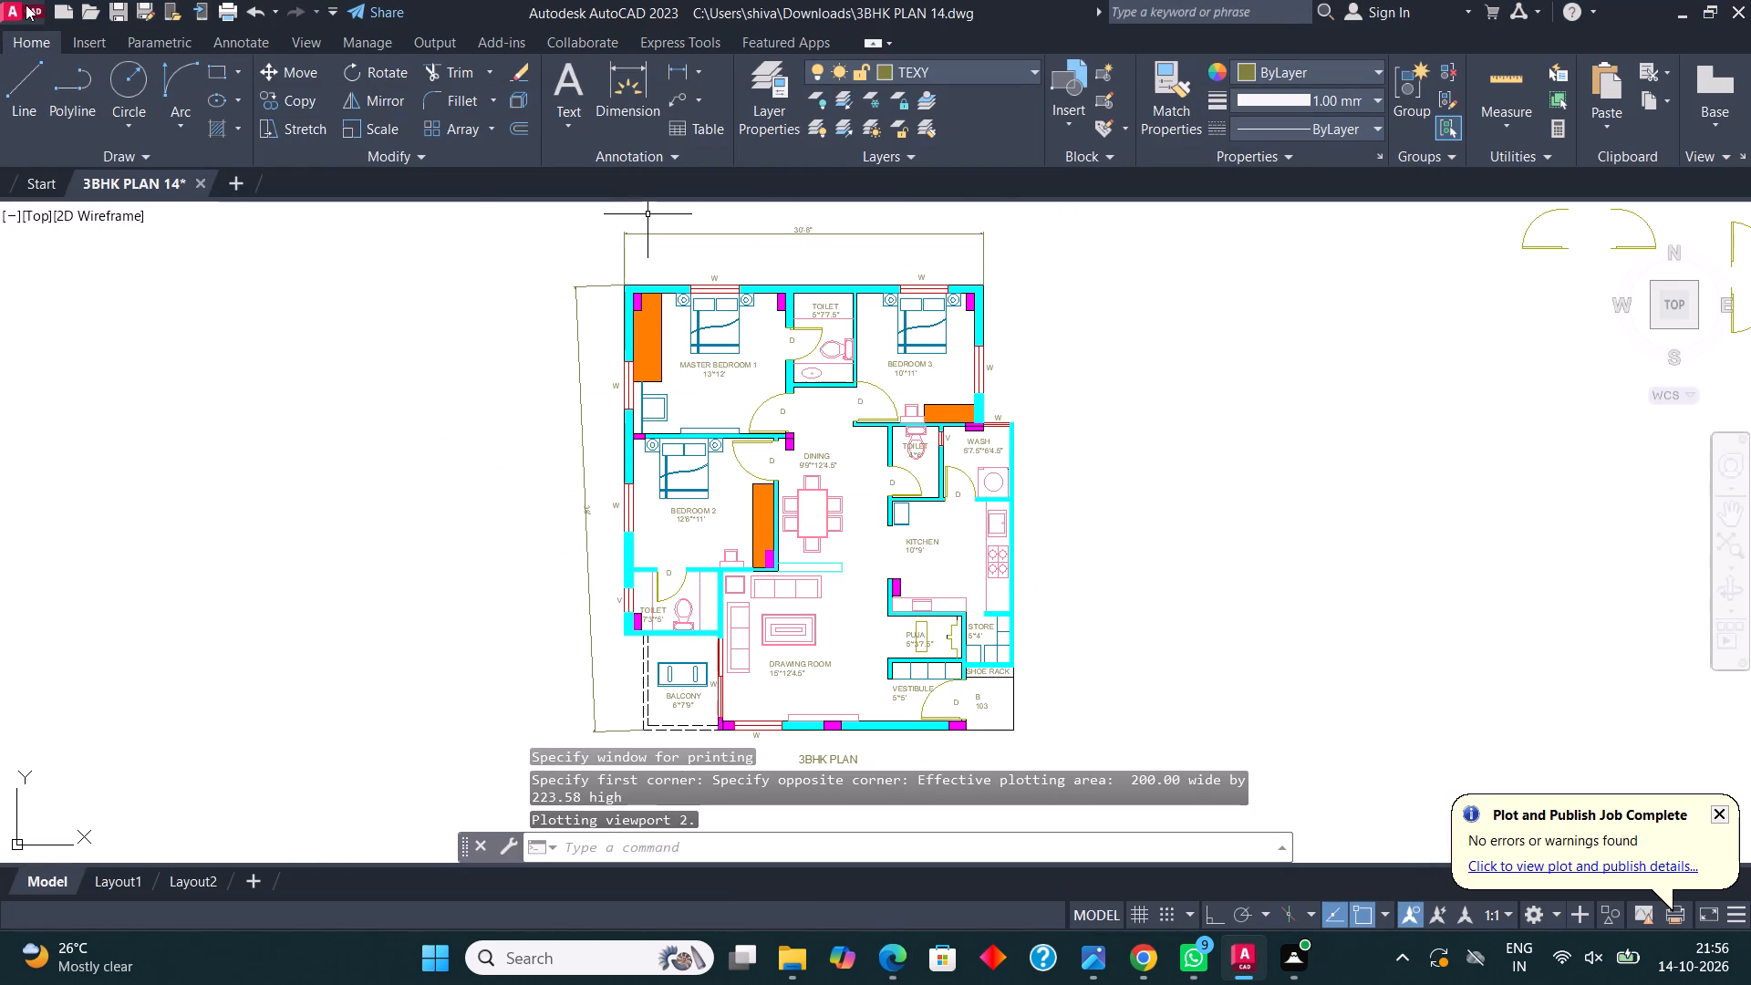
Export the drawing in DWF format as 3BHK PLAN 14.dwf in the Downloads folder.
left_click(24, 5)
left_click(98, 389)
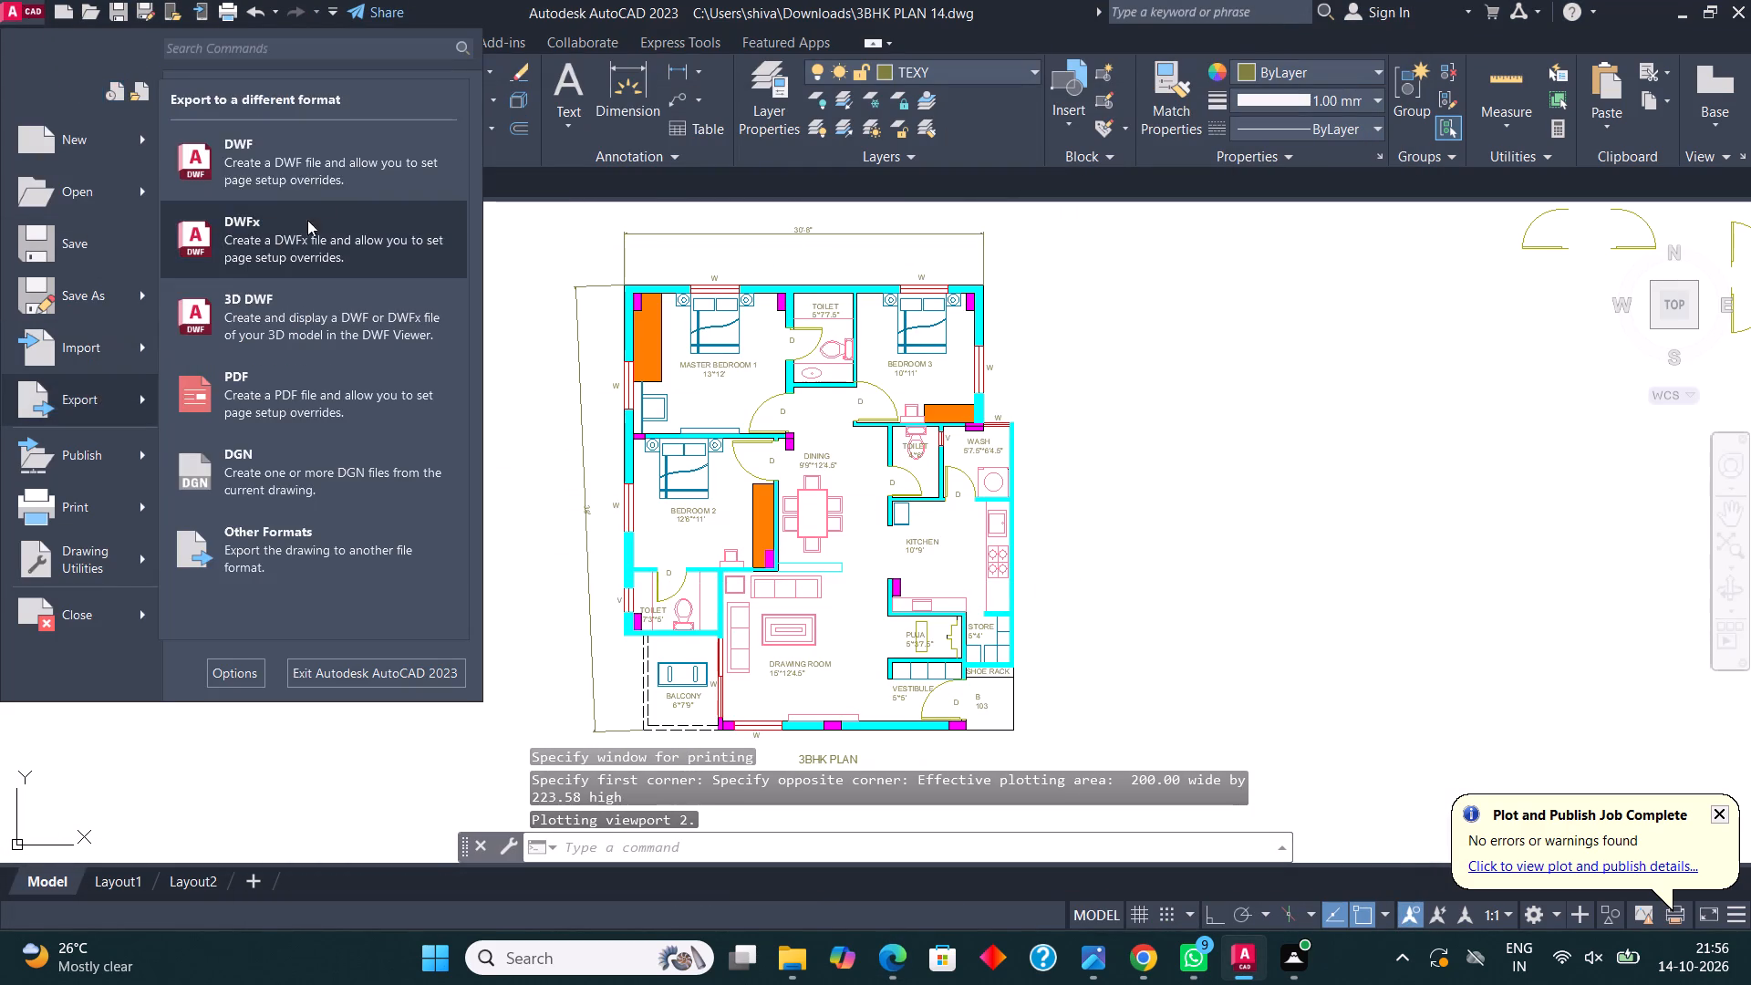
left_click(327, 168)
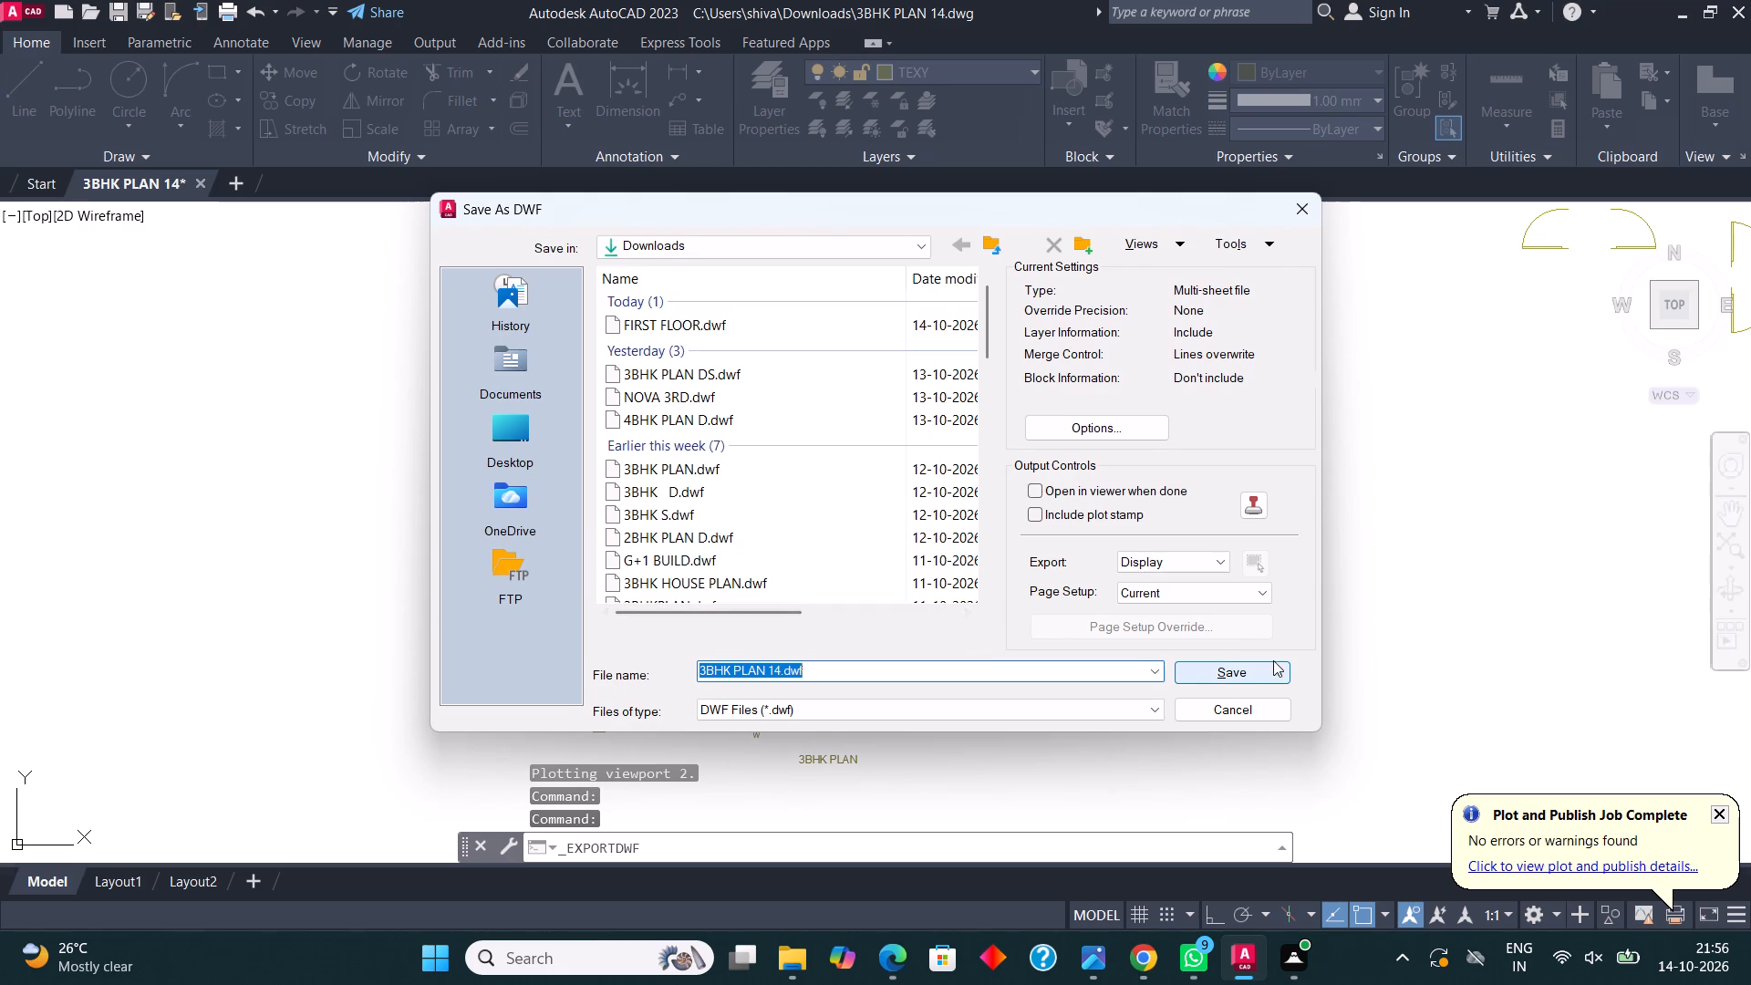
left_click(1253, 675)
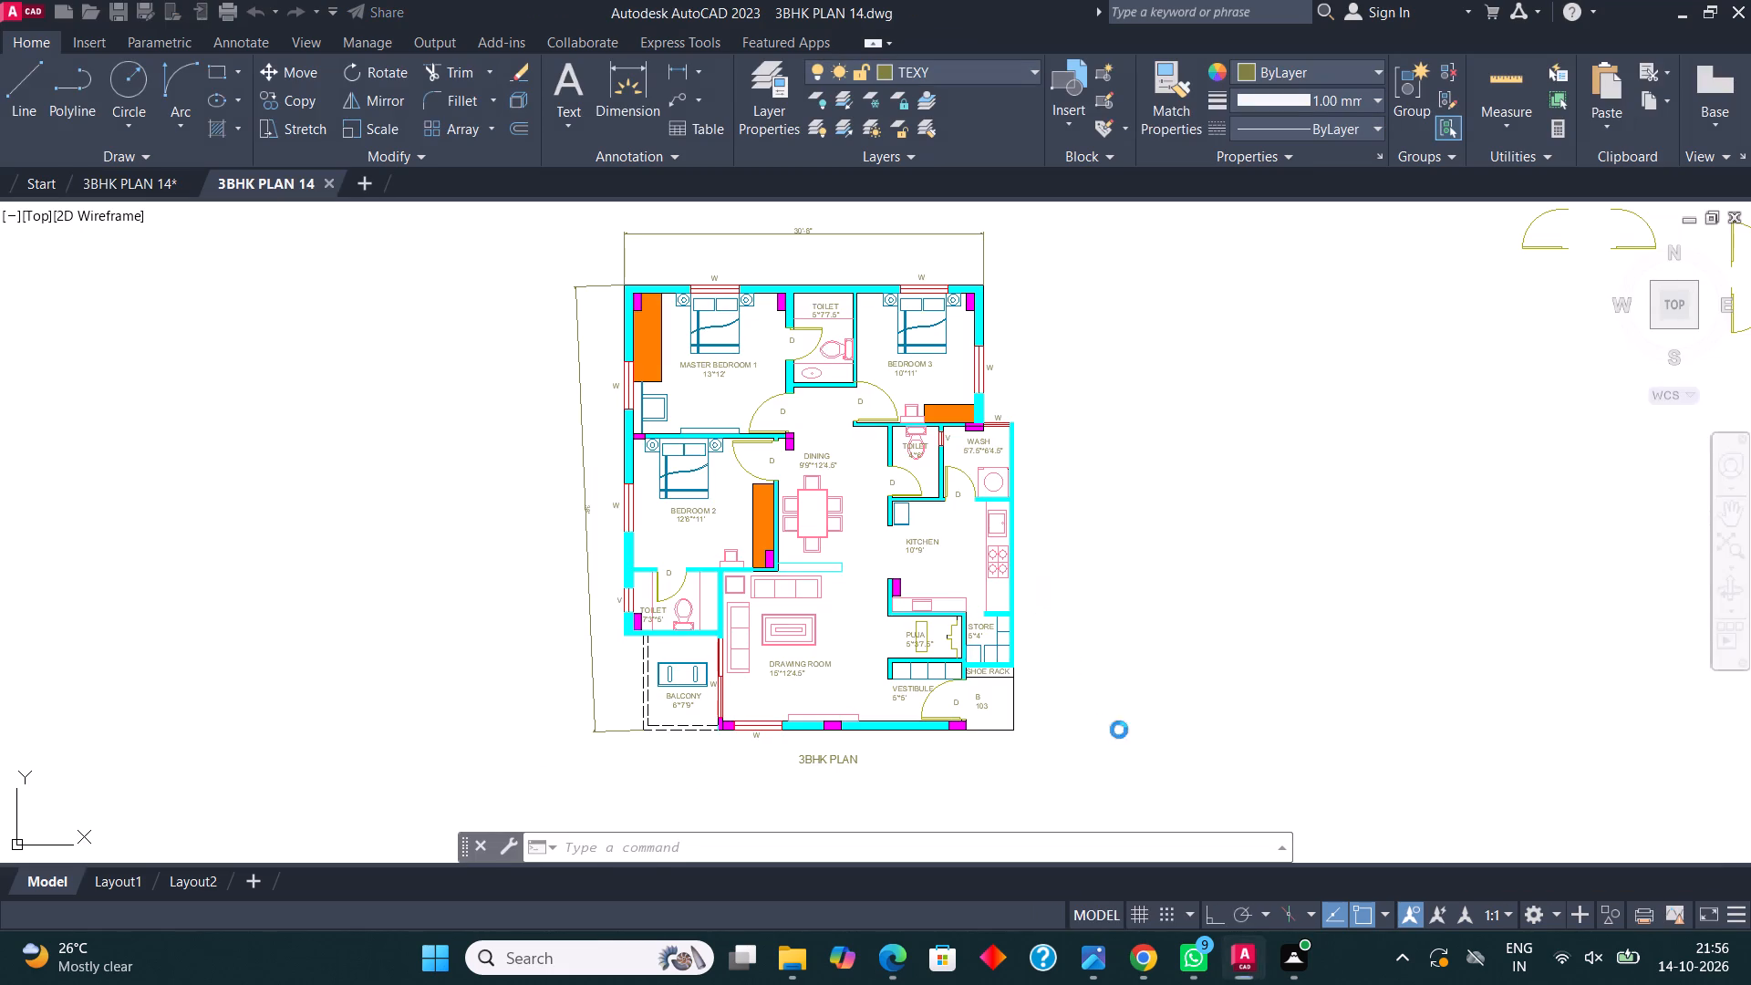